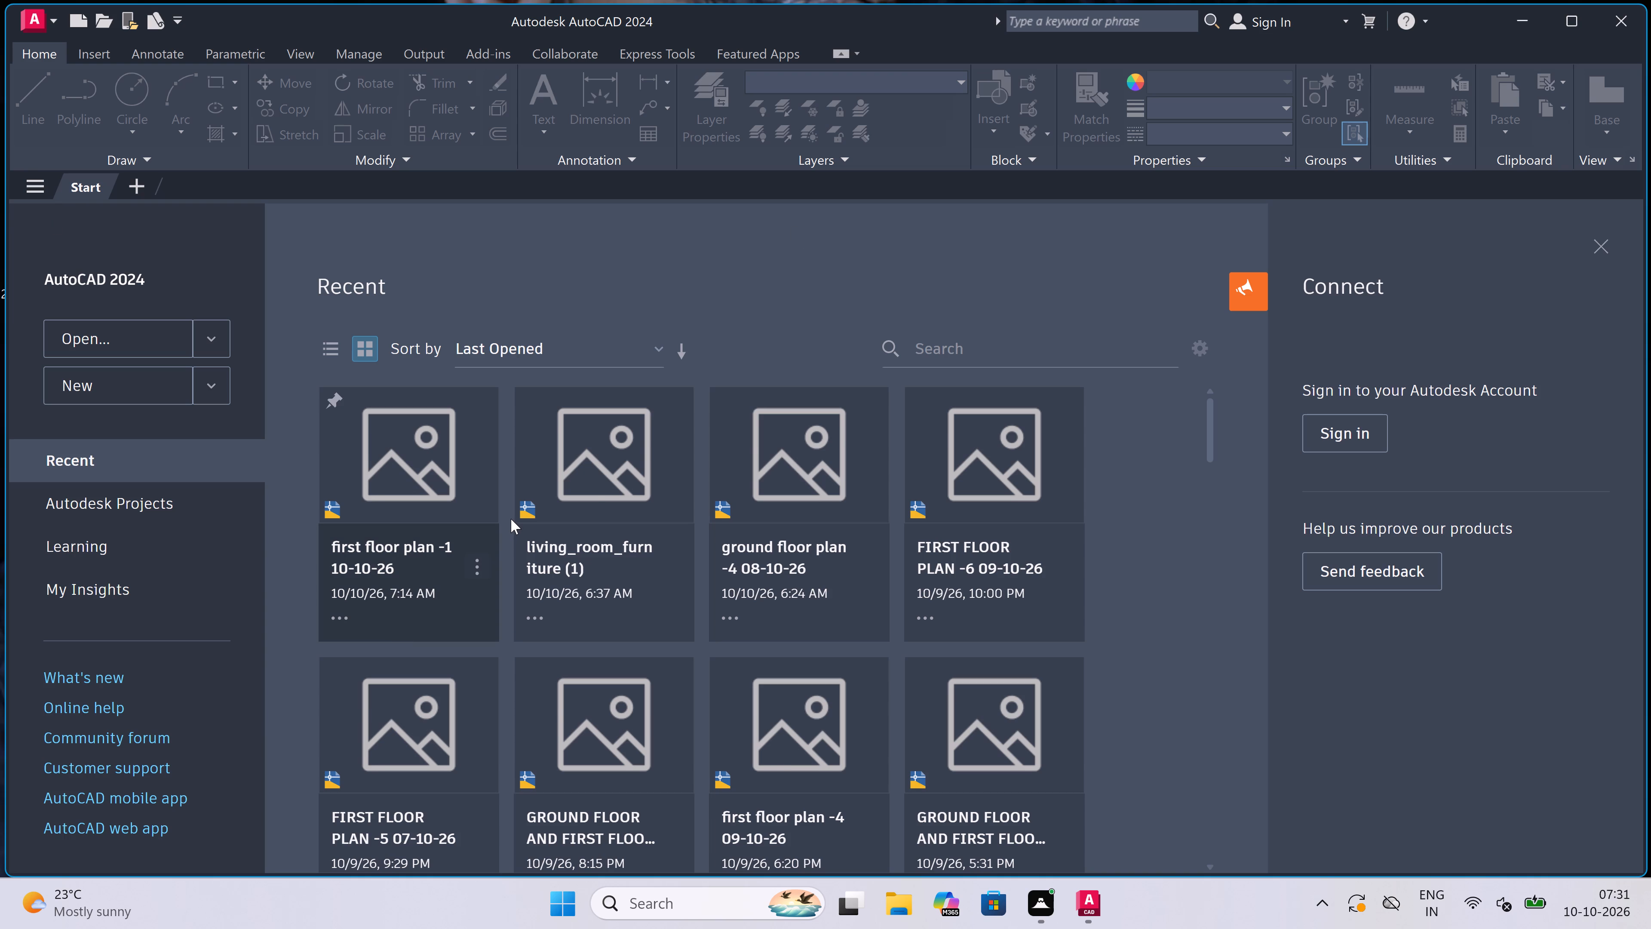
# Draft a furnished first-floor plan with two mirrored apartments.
# Create a new blank drawing.
pyautogui.doubleClick(133, 386)
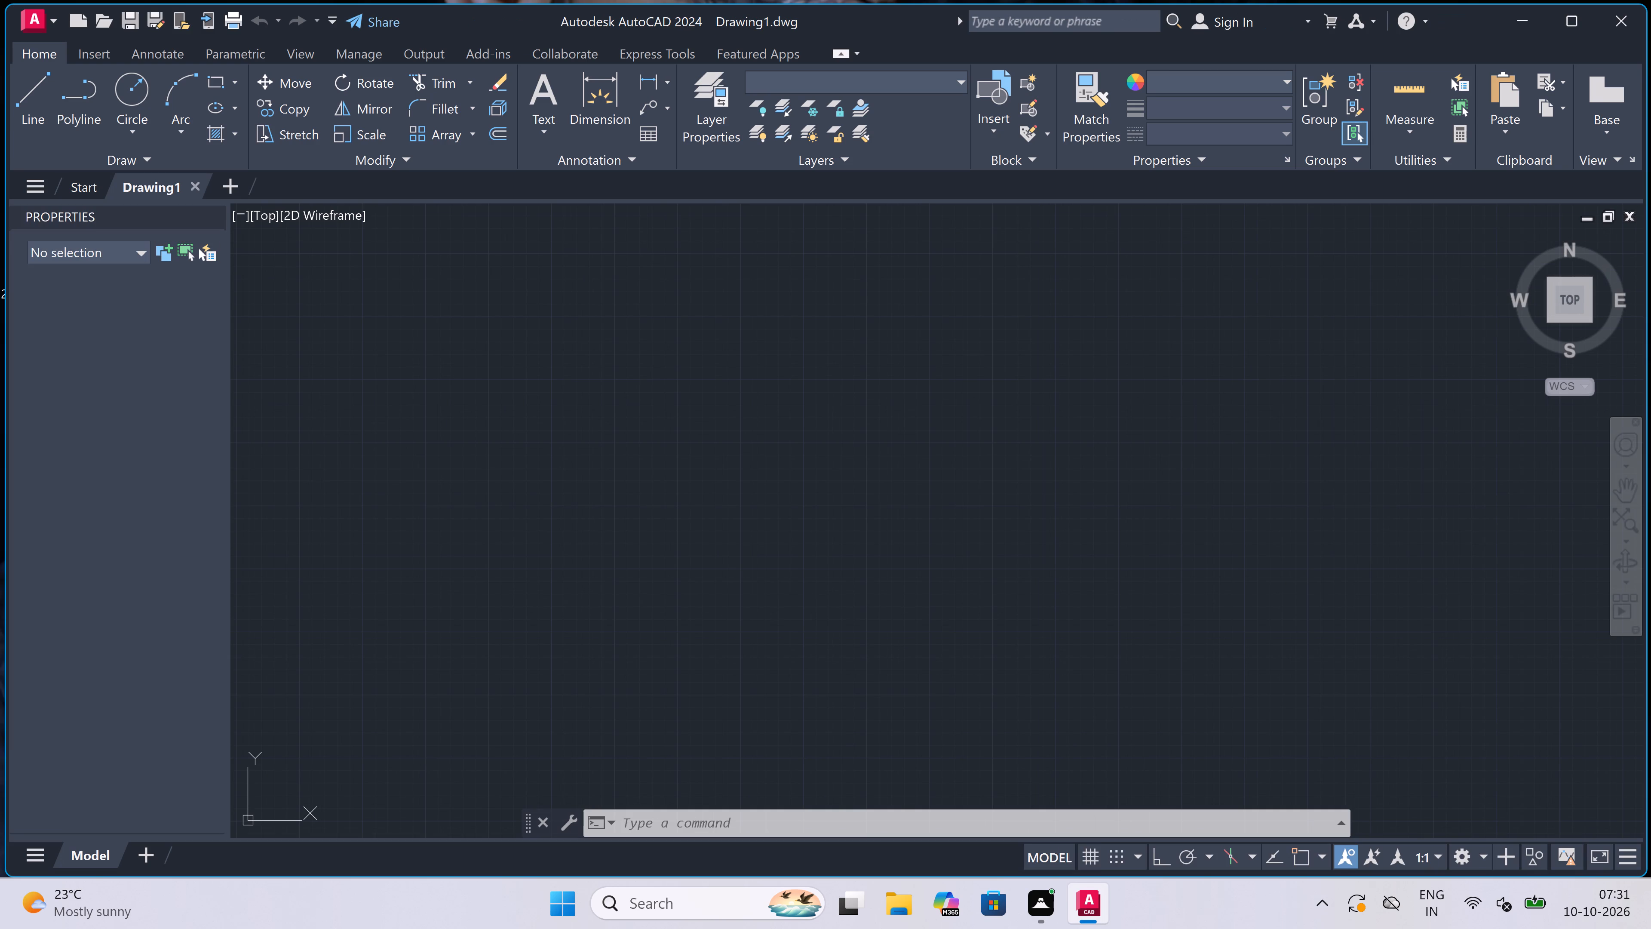
# Set the drawing units to Engineering length type, precision 0'-0", and insertion scale in Inches.
pyautogui.write('un')
pyautogui.press('space')
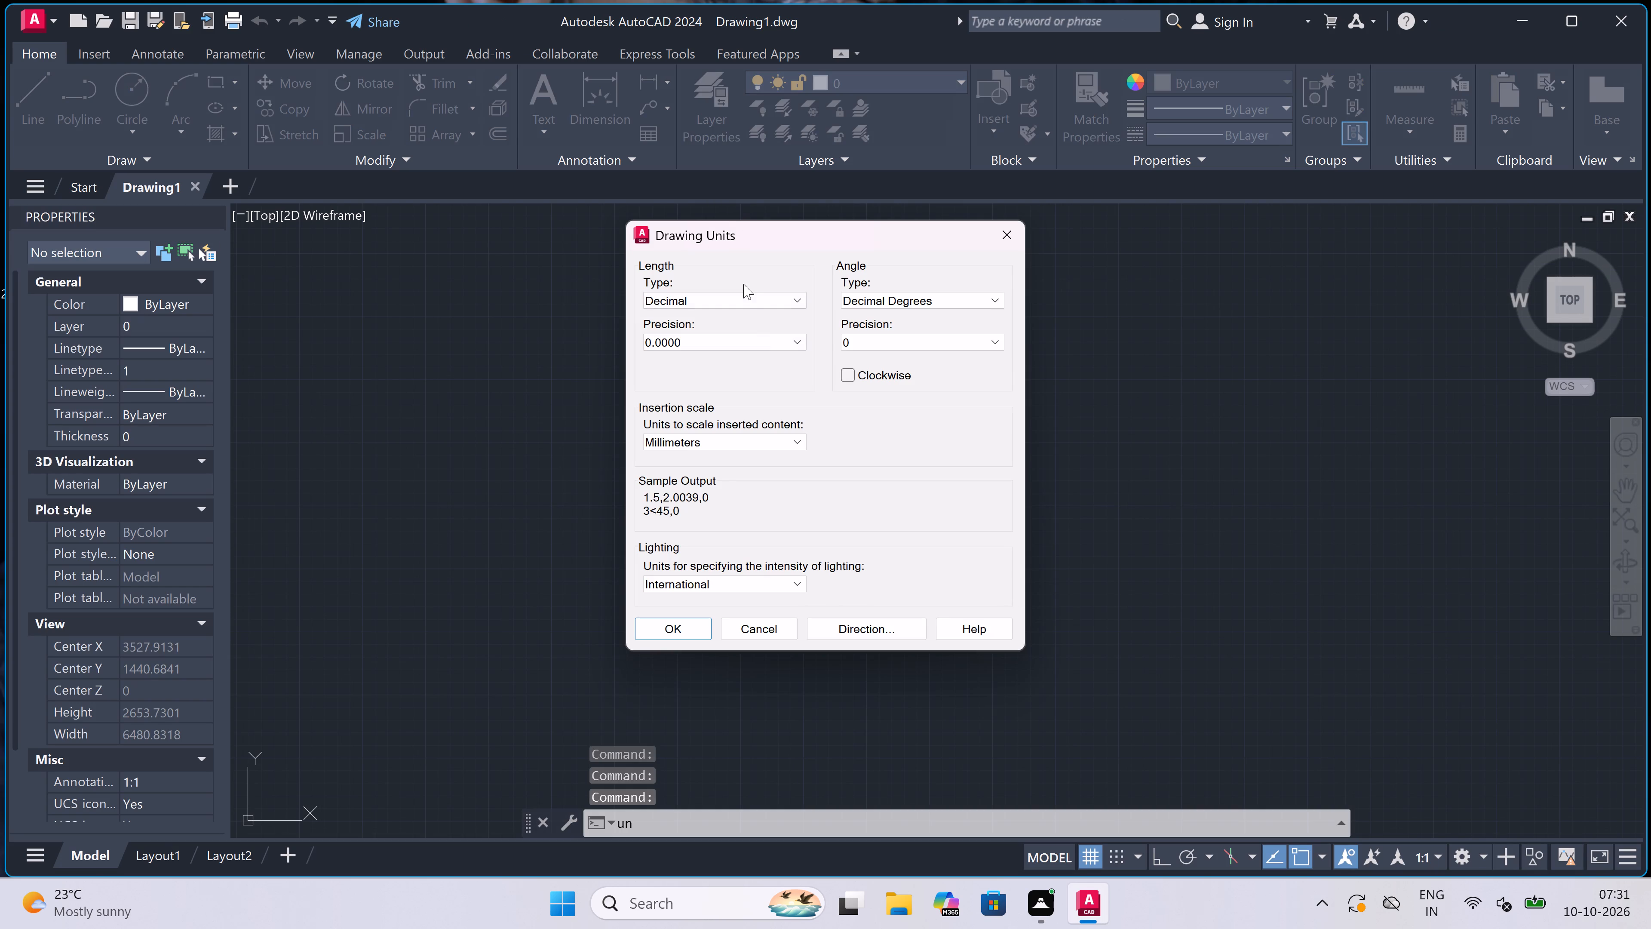
pyautogui.click(744, 292)
pyautogui.click(738, 342)
pyautogui.click(738, 342)
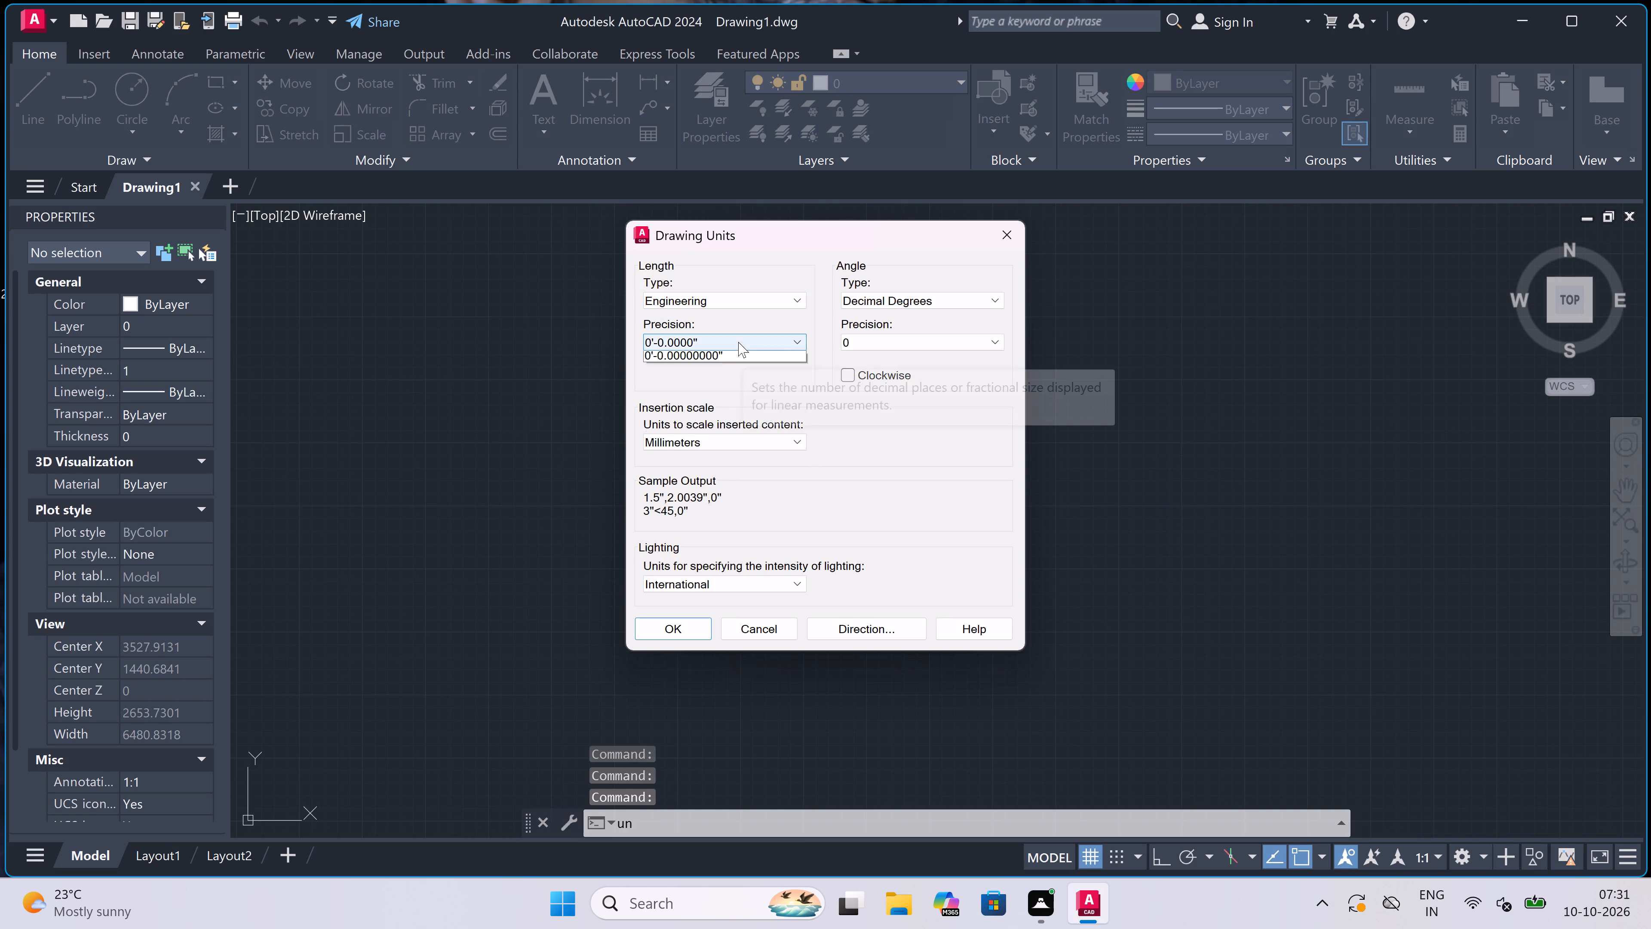
pyautogui.click(721, 354)
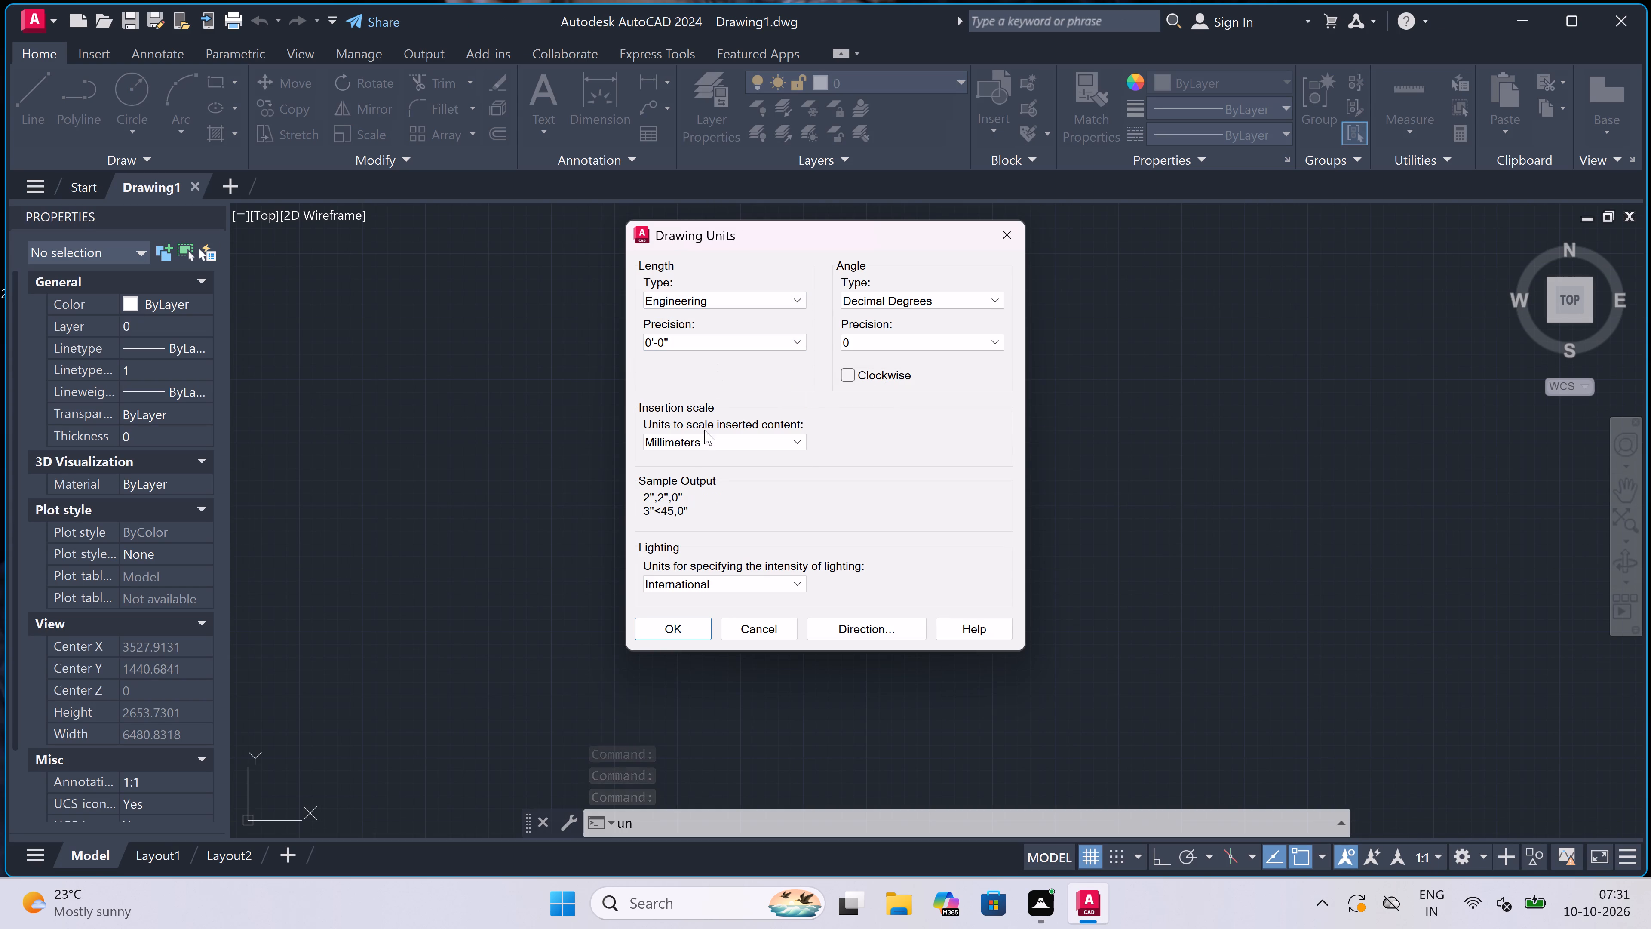
pyautogui.doubleClick(700, 446)
pyautogui.doubleClick(697, 435)
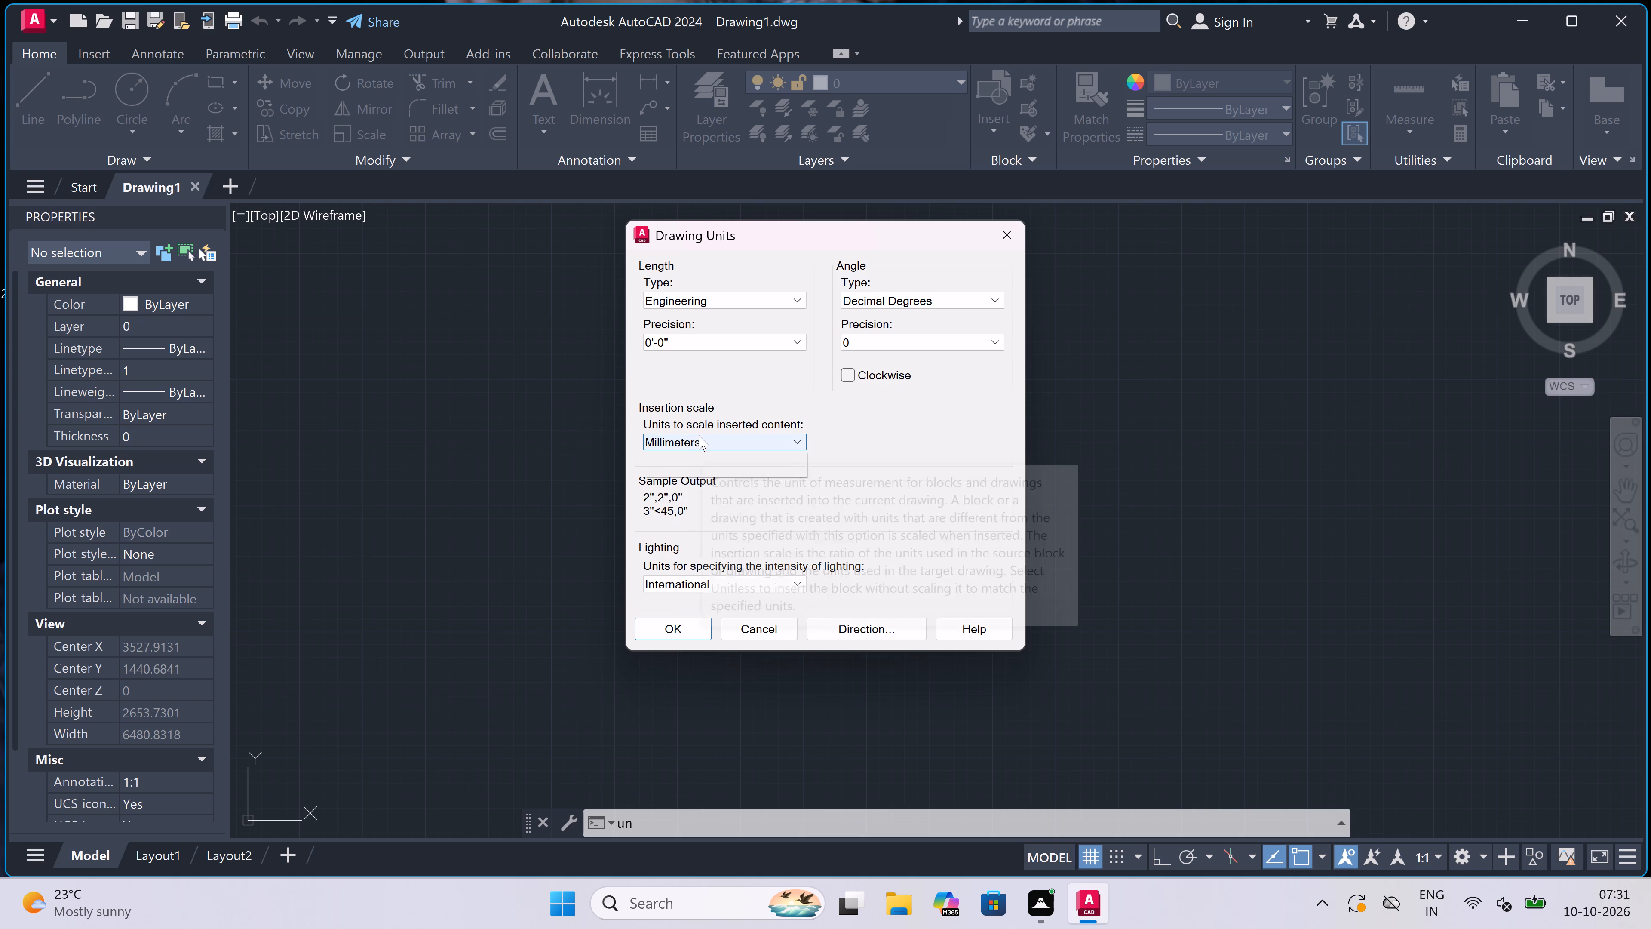
pyautogui.click(693, 442)
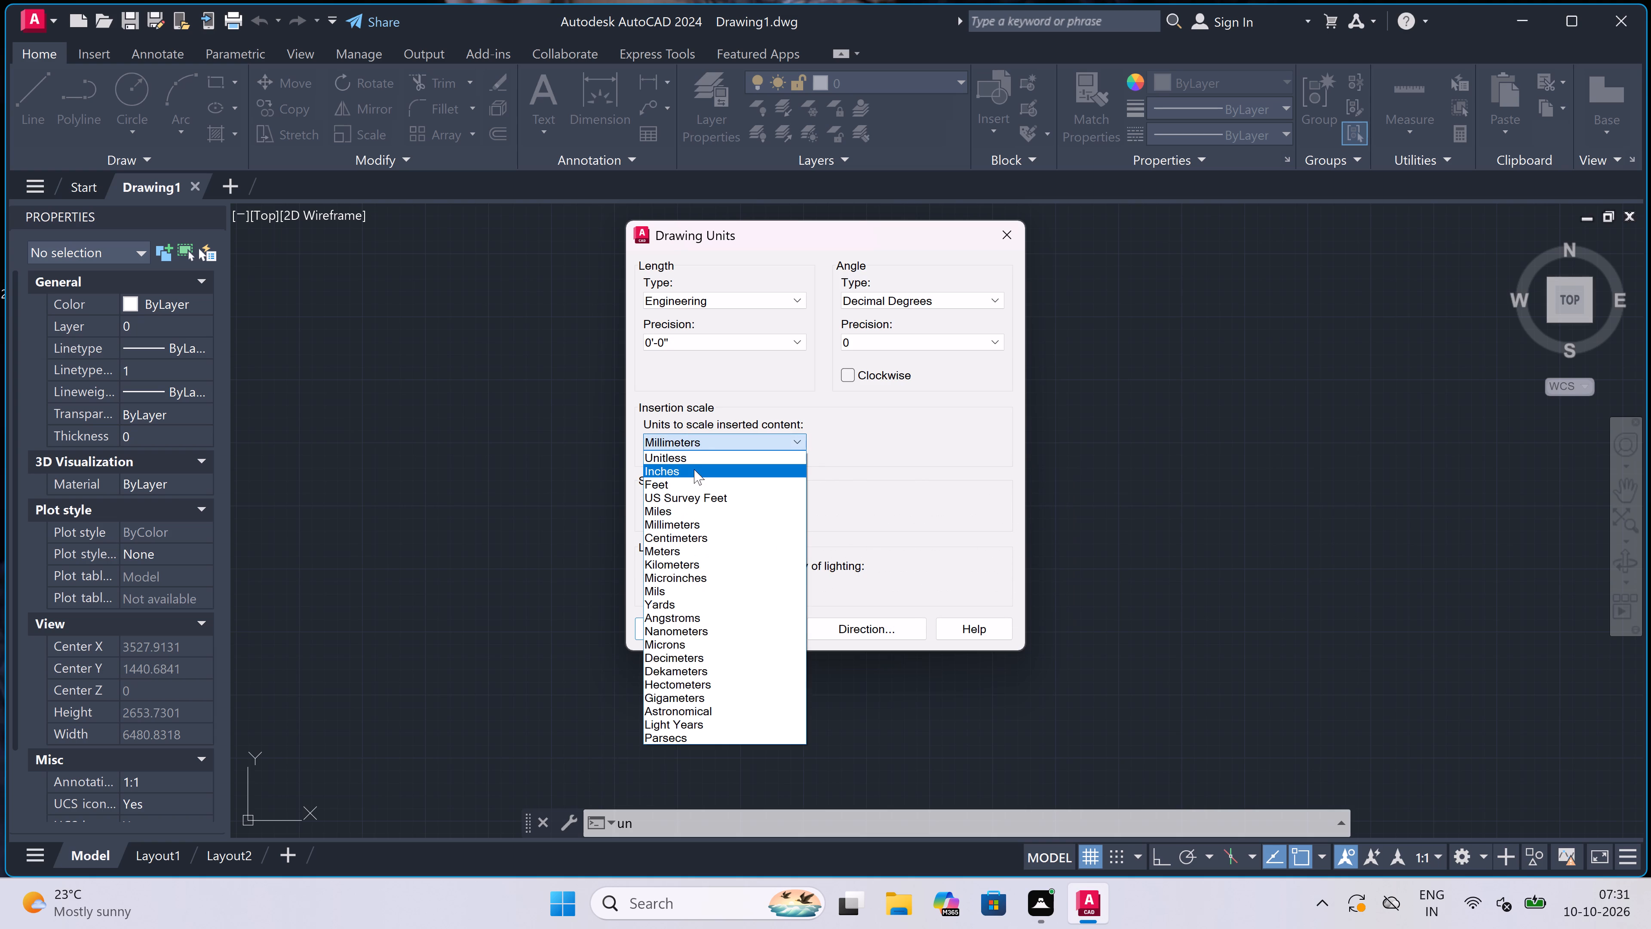
pyautogui.click(694, 470)
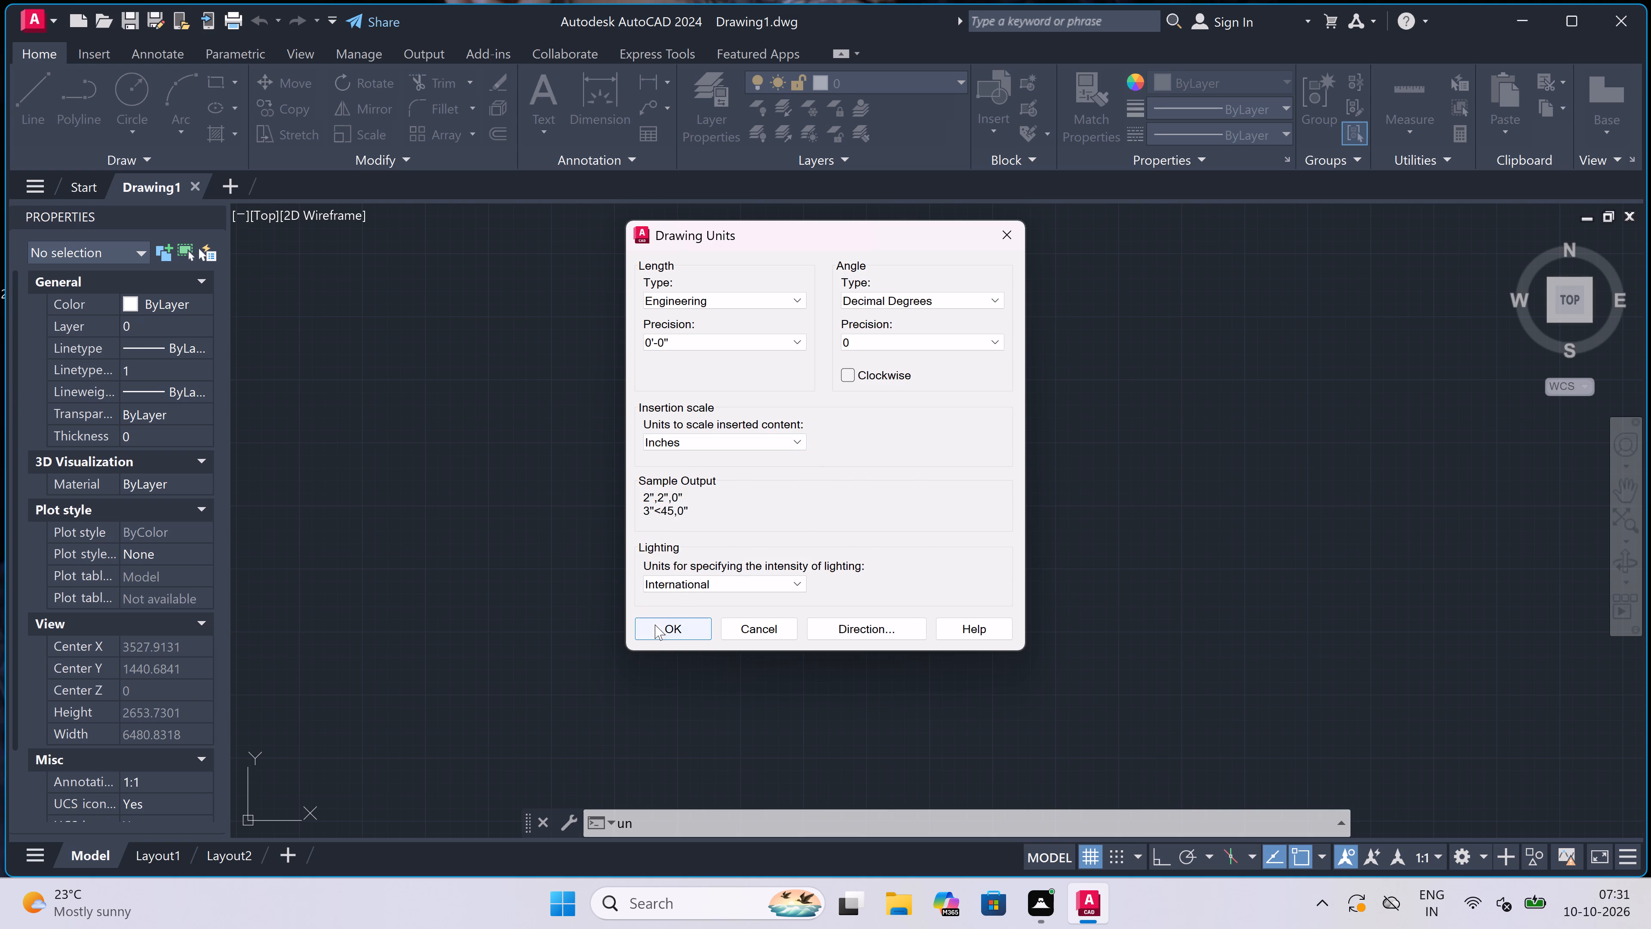
pyautogui.doubleClick(657, 624)
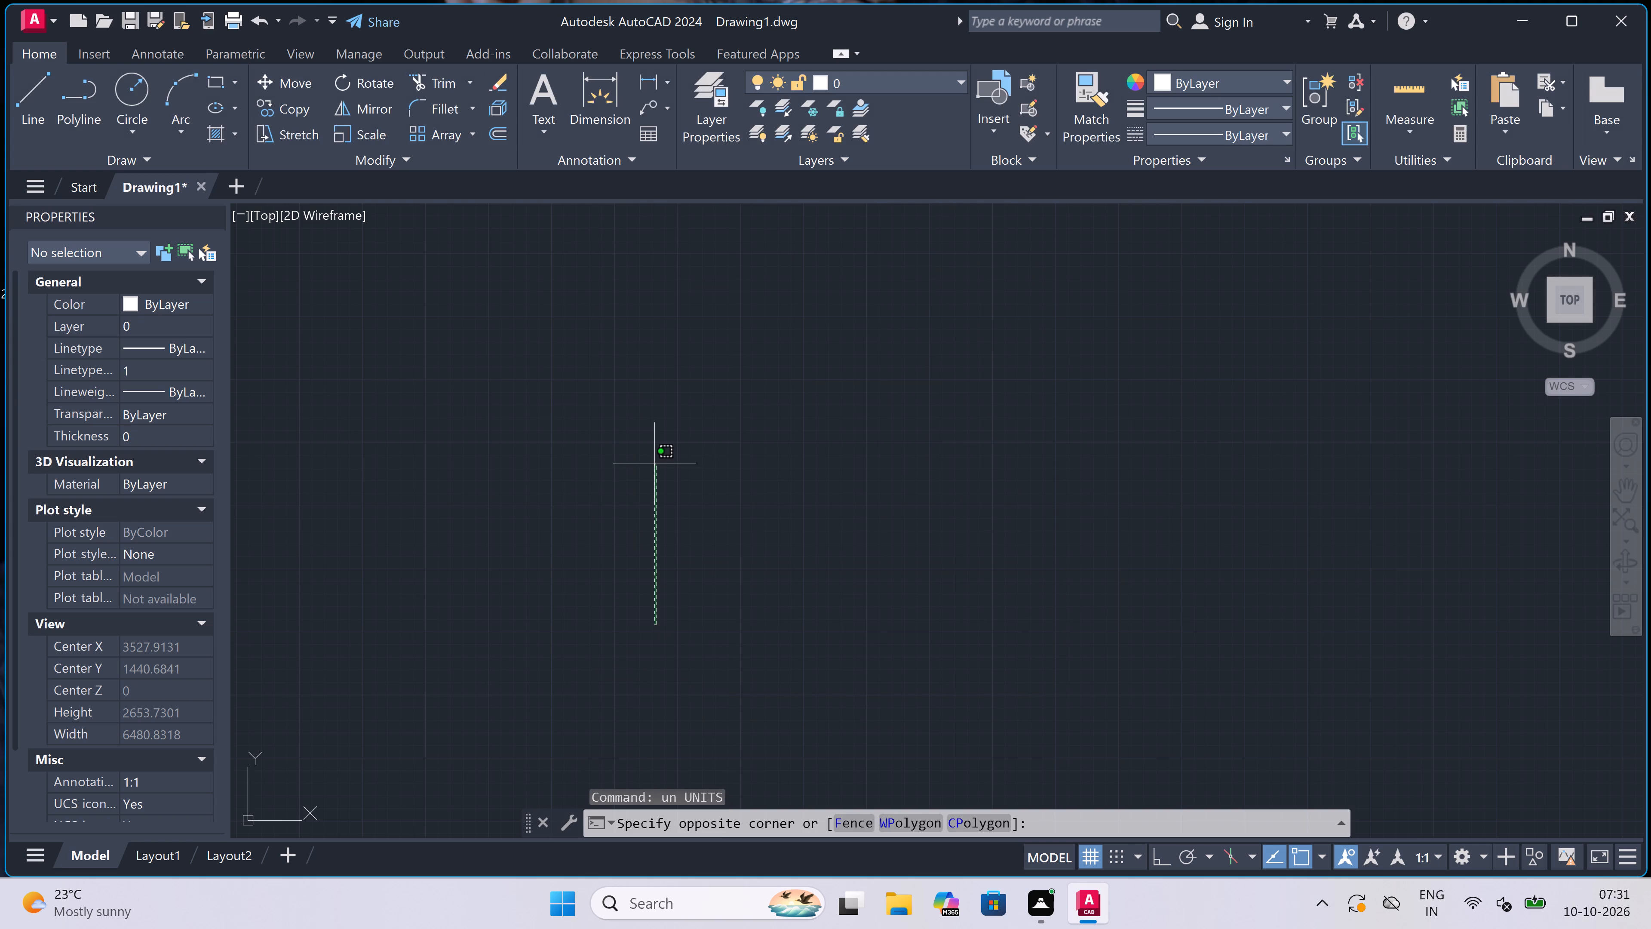
pyautogui.press('Escape')
# Draw one horizontal and one vertical construction line through a common point, with Ortho mode on.
pyautogui.write('xl')
pyautogui.press('space')
pyautogui.click(598, 302)
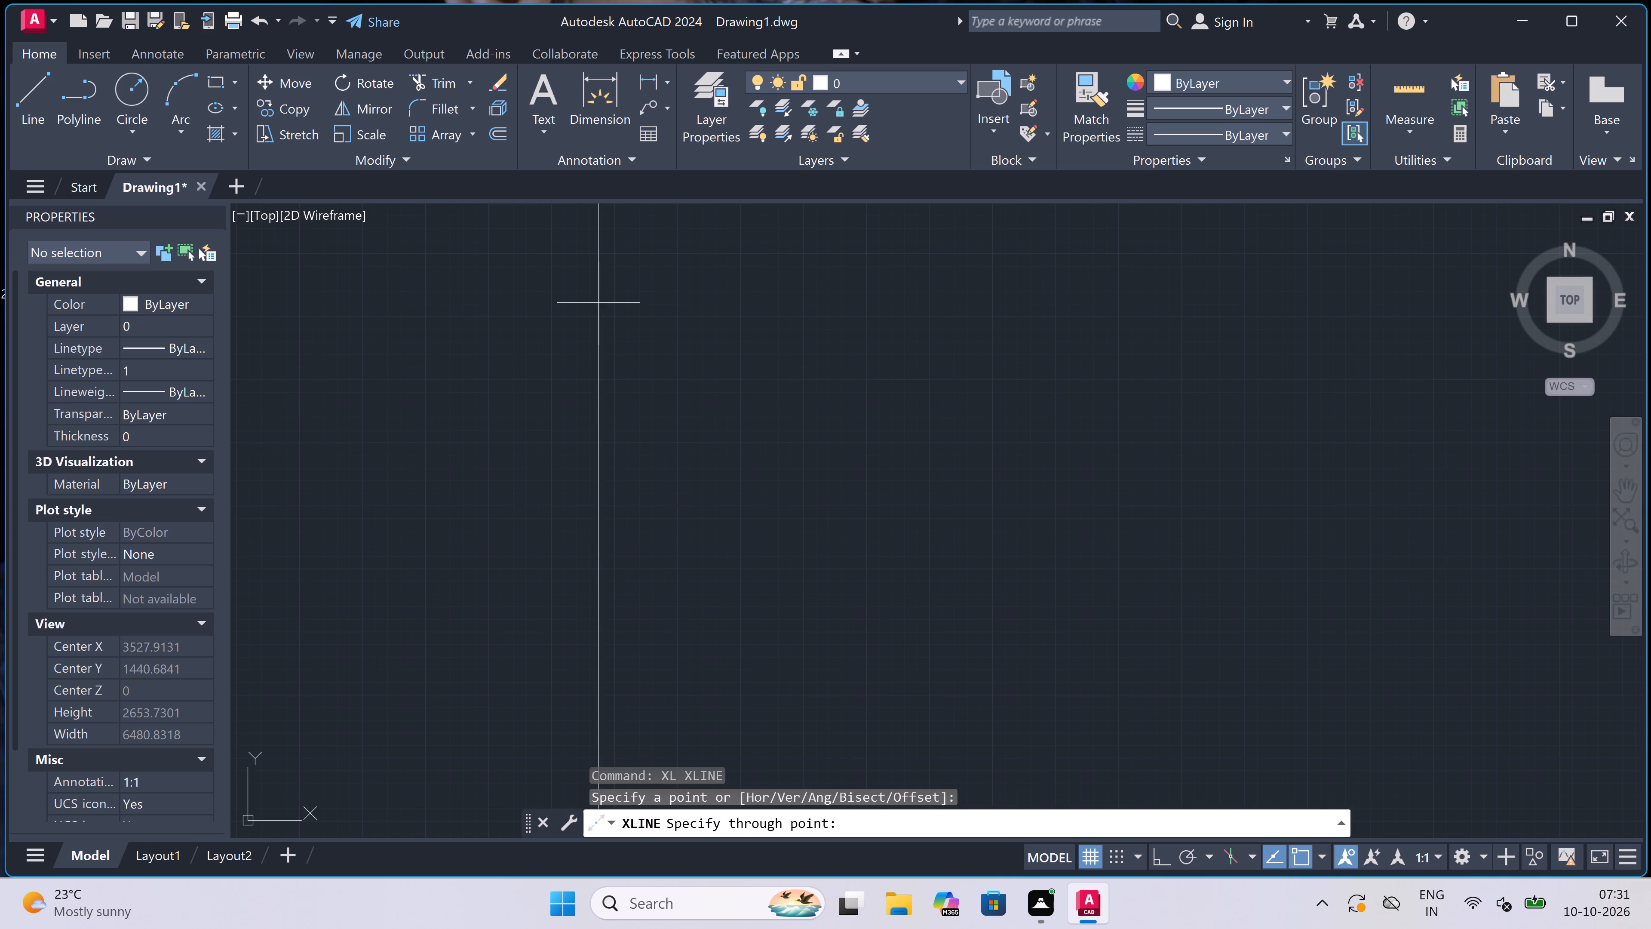
pyautogui.press('F8')
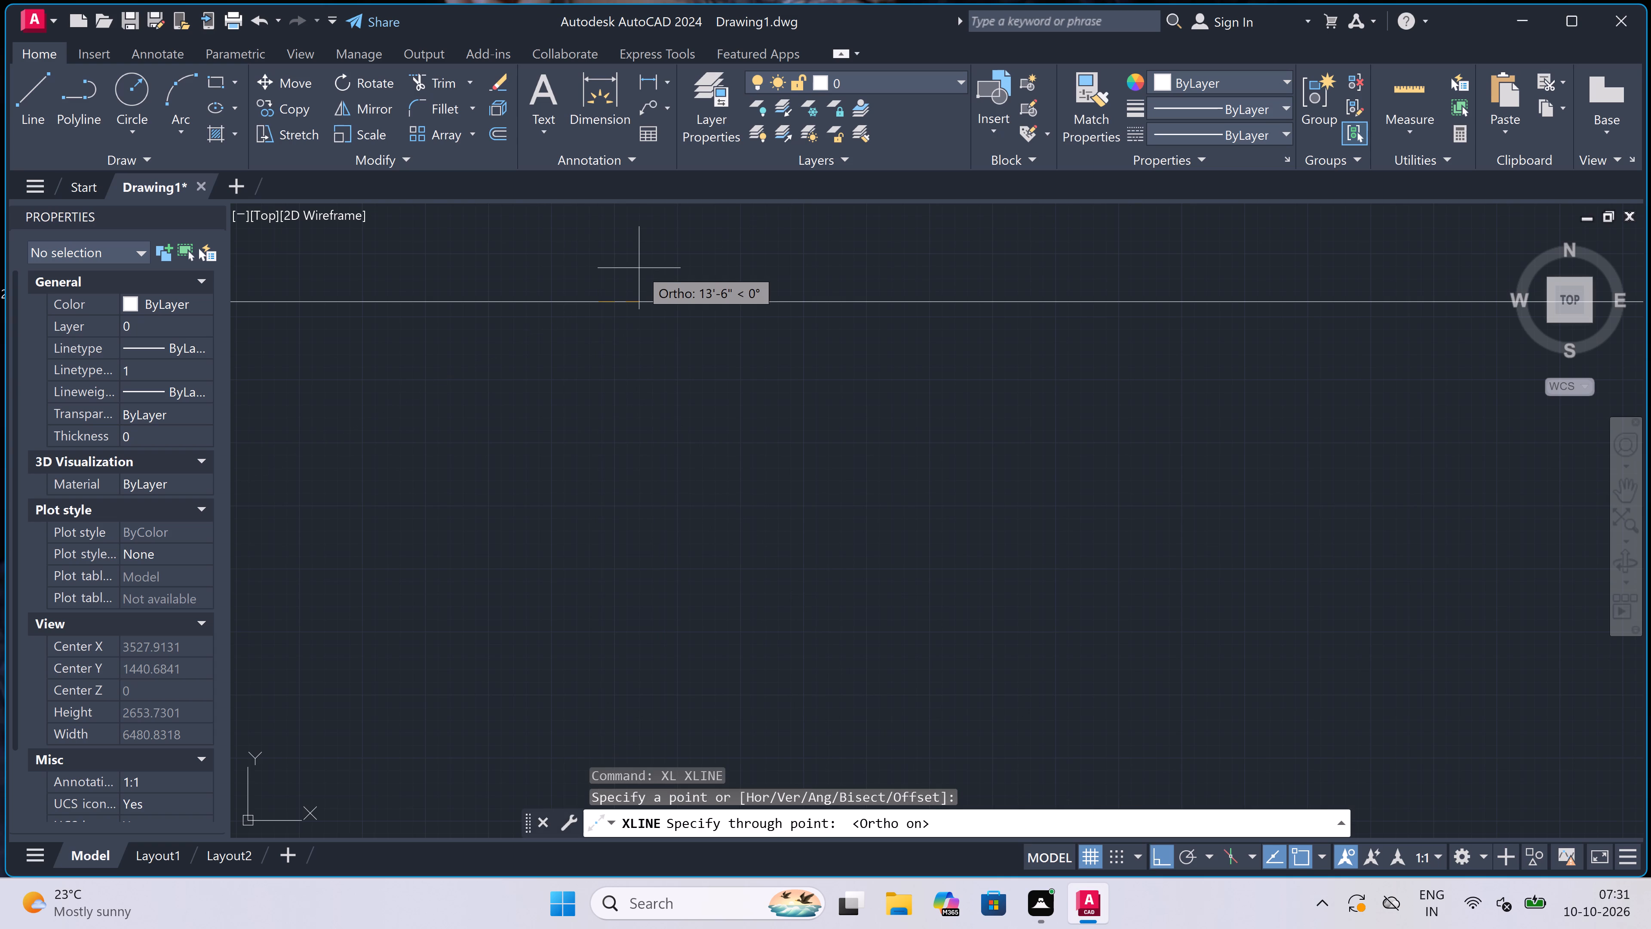
pyautogui.doubleClick(639, 270)
pyautogui.click(592, 615)
pyautogui.press('Escape')
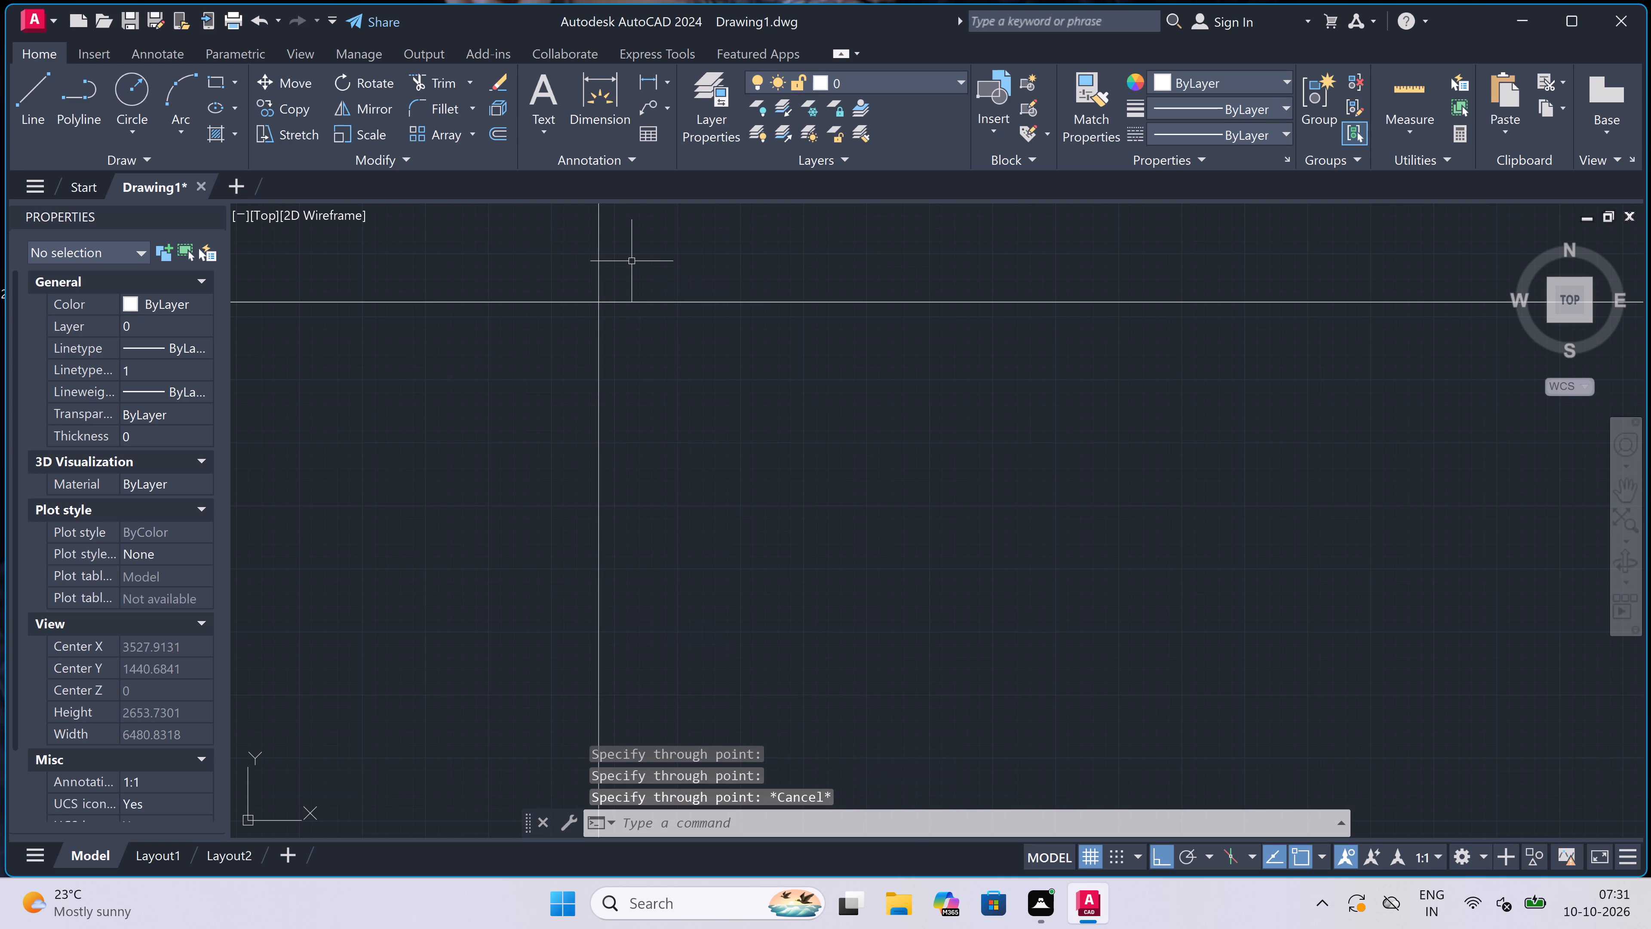
# Trim the construction lines above and left of their intersection to leave an upper-left corner.
pyautogui.write('tr')
pyautogui.press('space')
pyautogui.scroll(1, 620, 268)
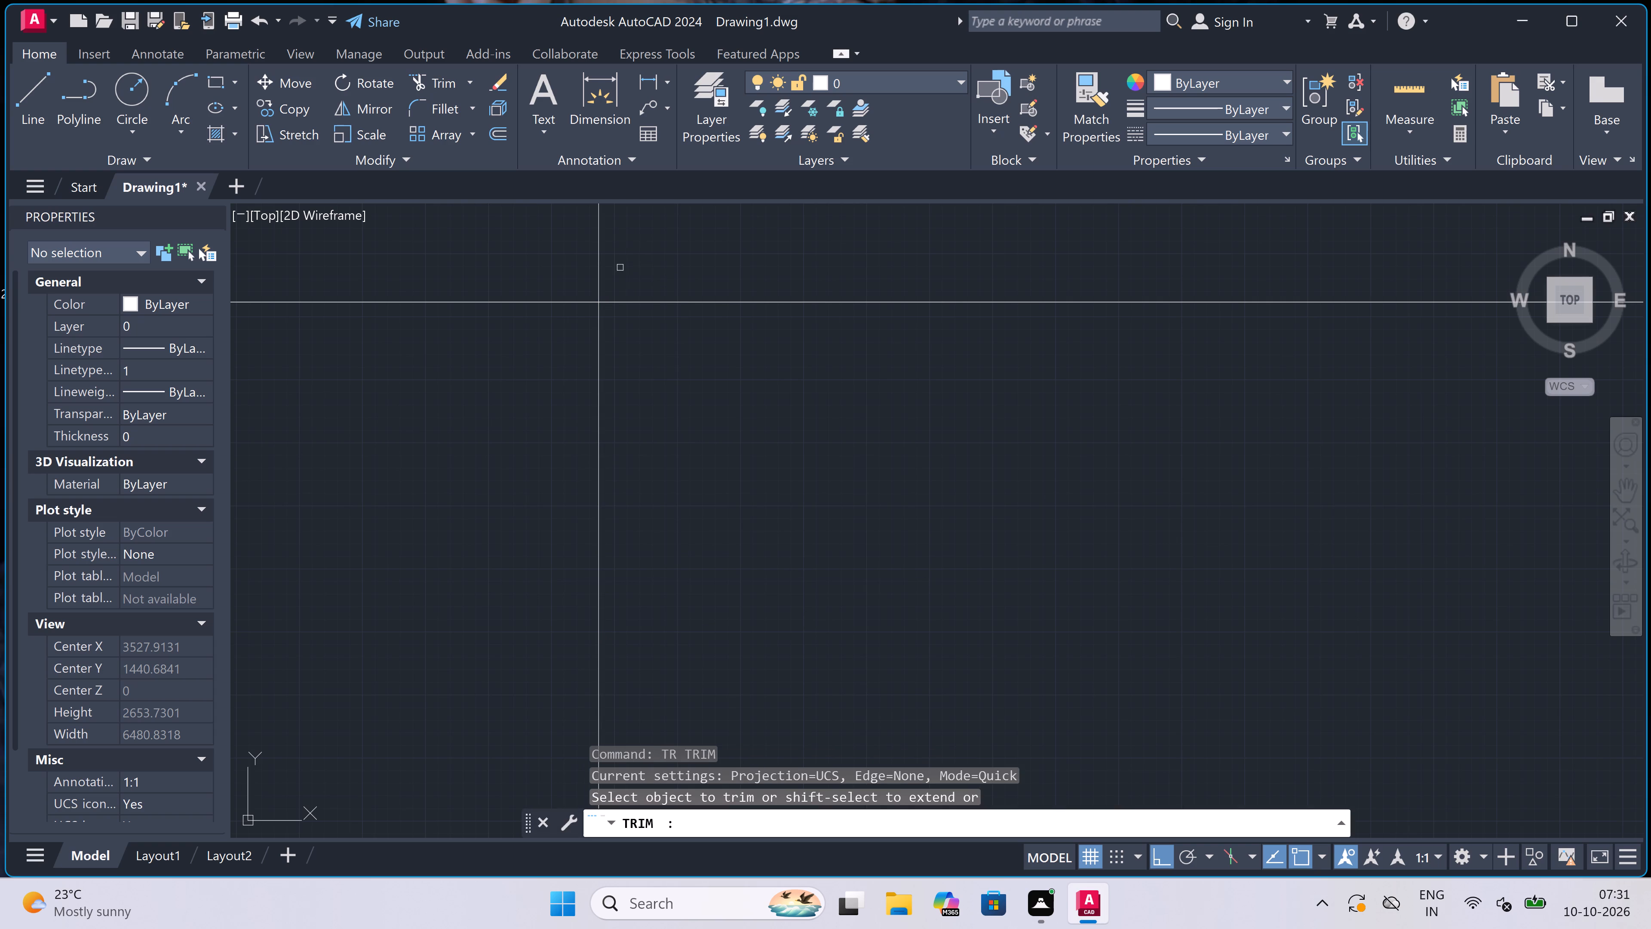
pyautogui.scroll(1, 620, 268)
pyautogui.click(620, 268)
pyautogui.click(507, 362)
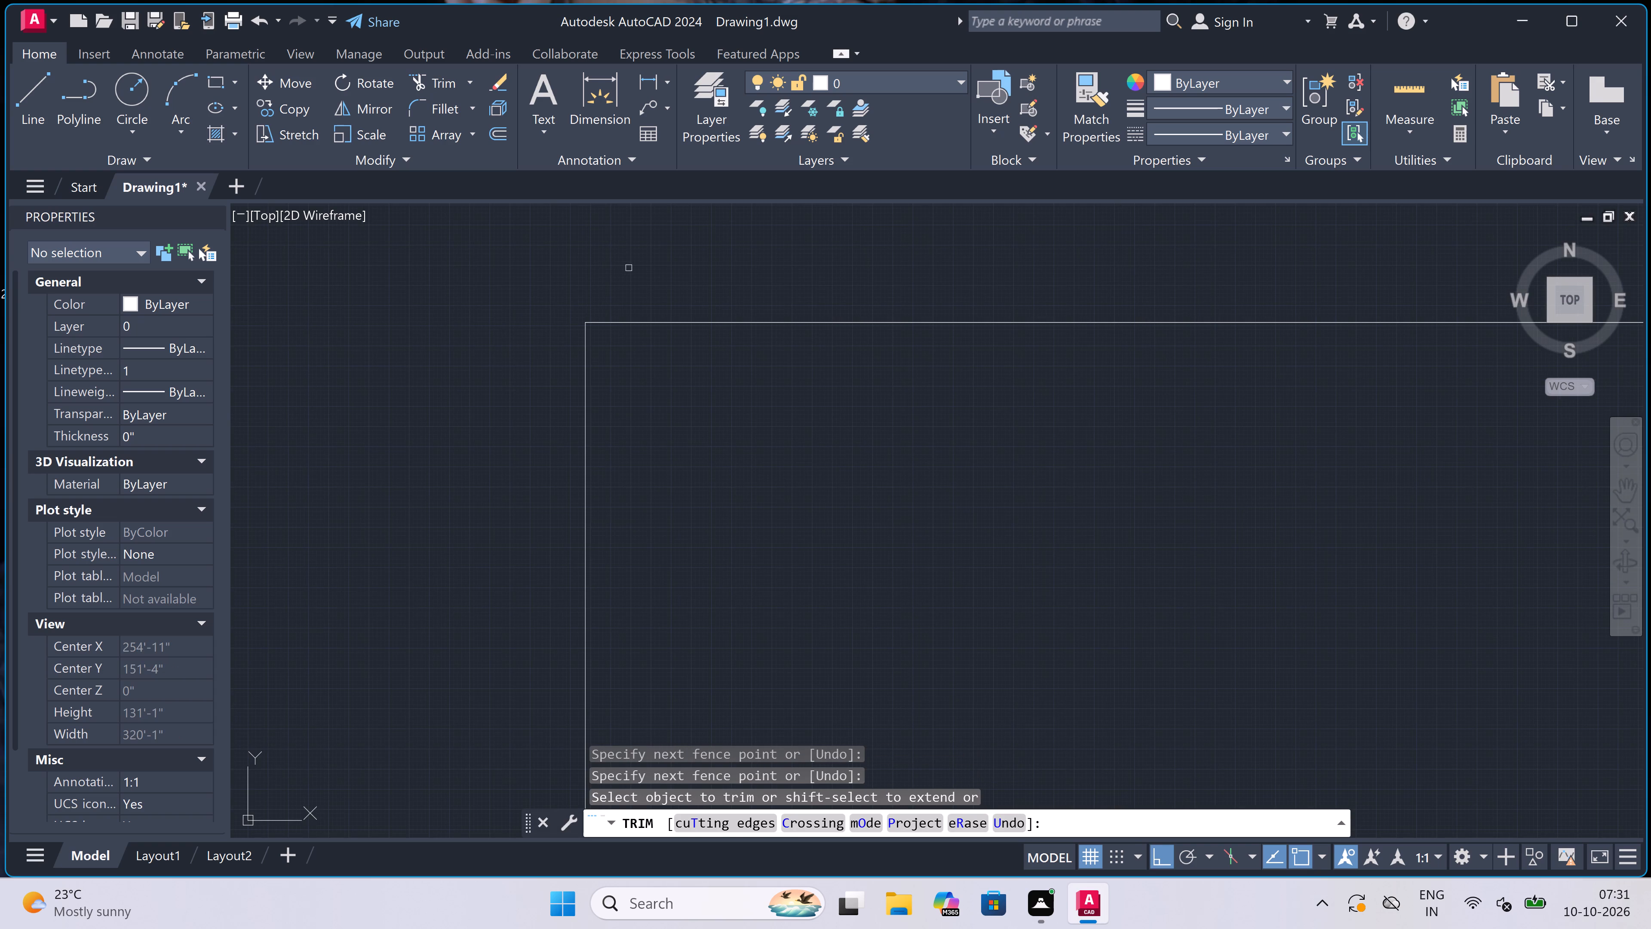
pyautogui.press('Escape')
# Offset the top horizontal line and the left vertical line 4.5" inward to form the outer wall thickness.
pyautogui.scroll(3, 632, 308)
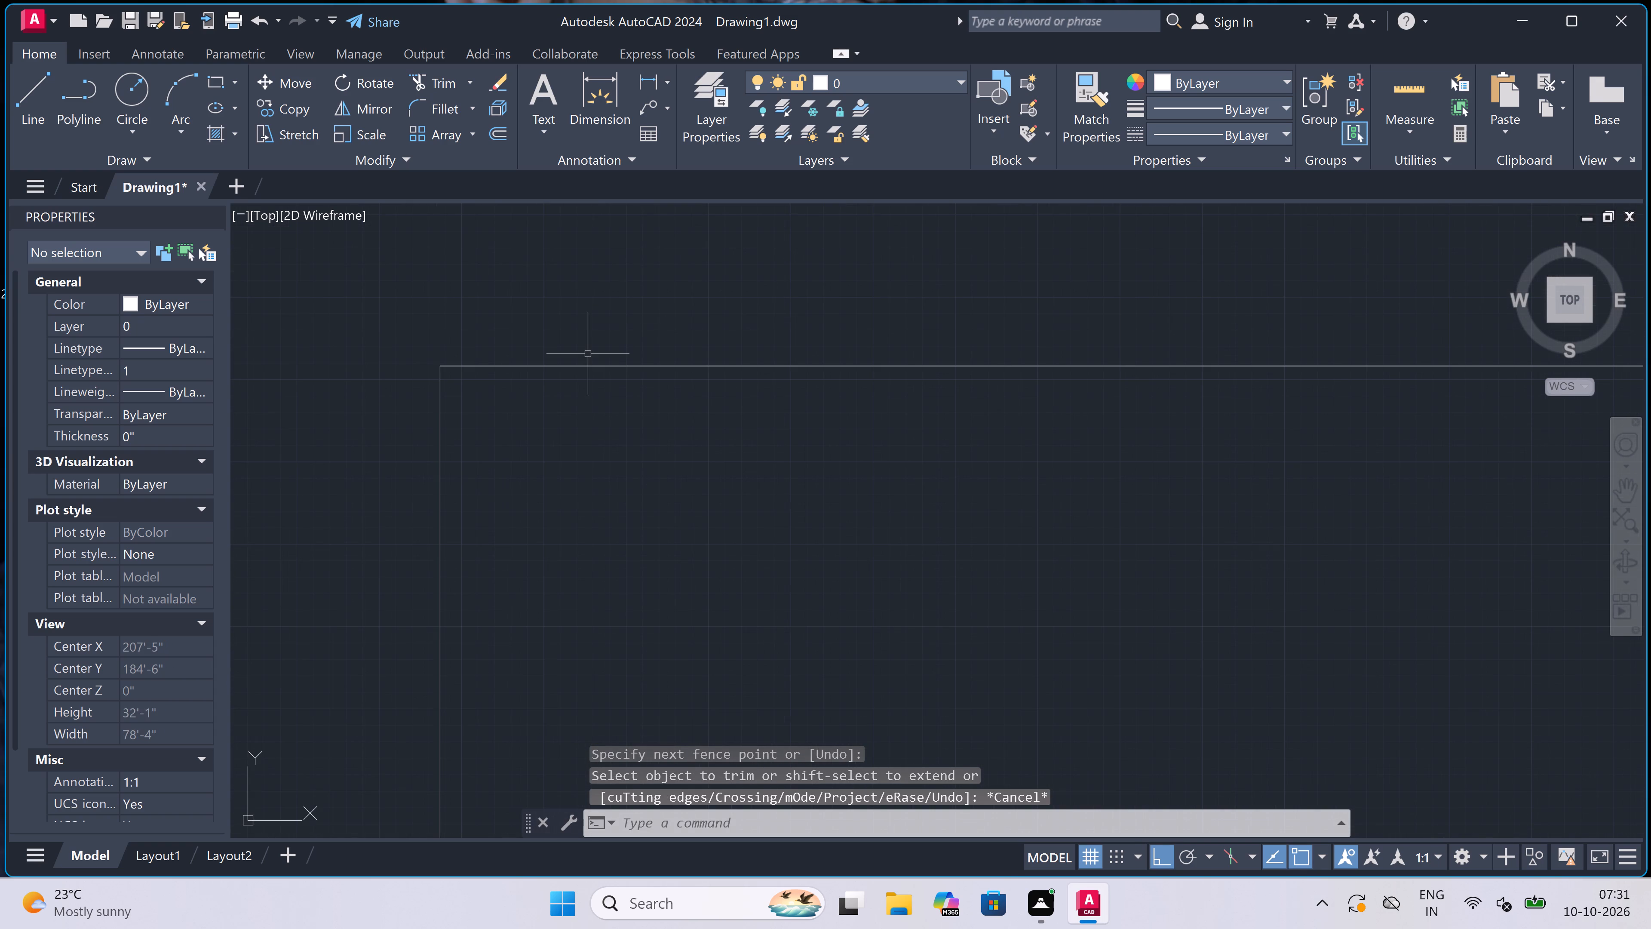
pyautogui.press('o')
pyautogui.press('space')
pyautogui.click(665, 364)
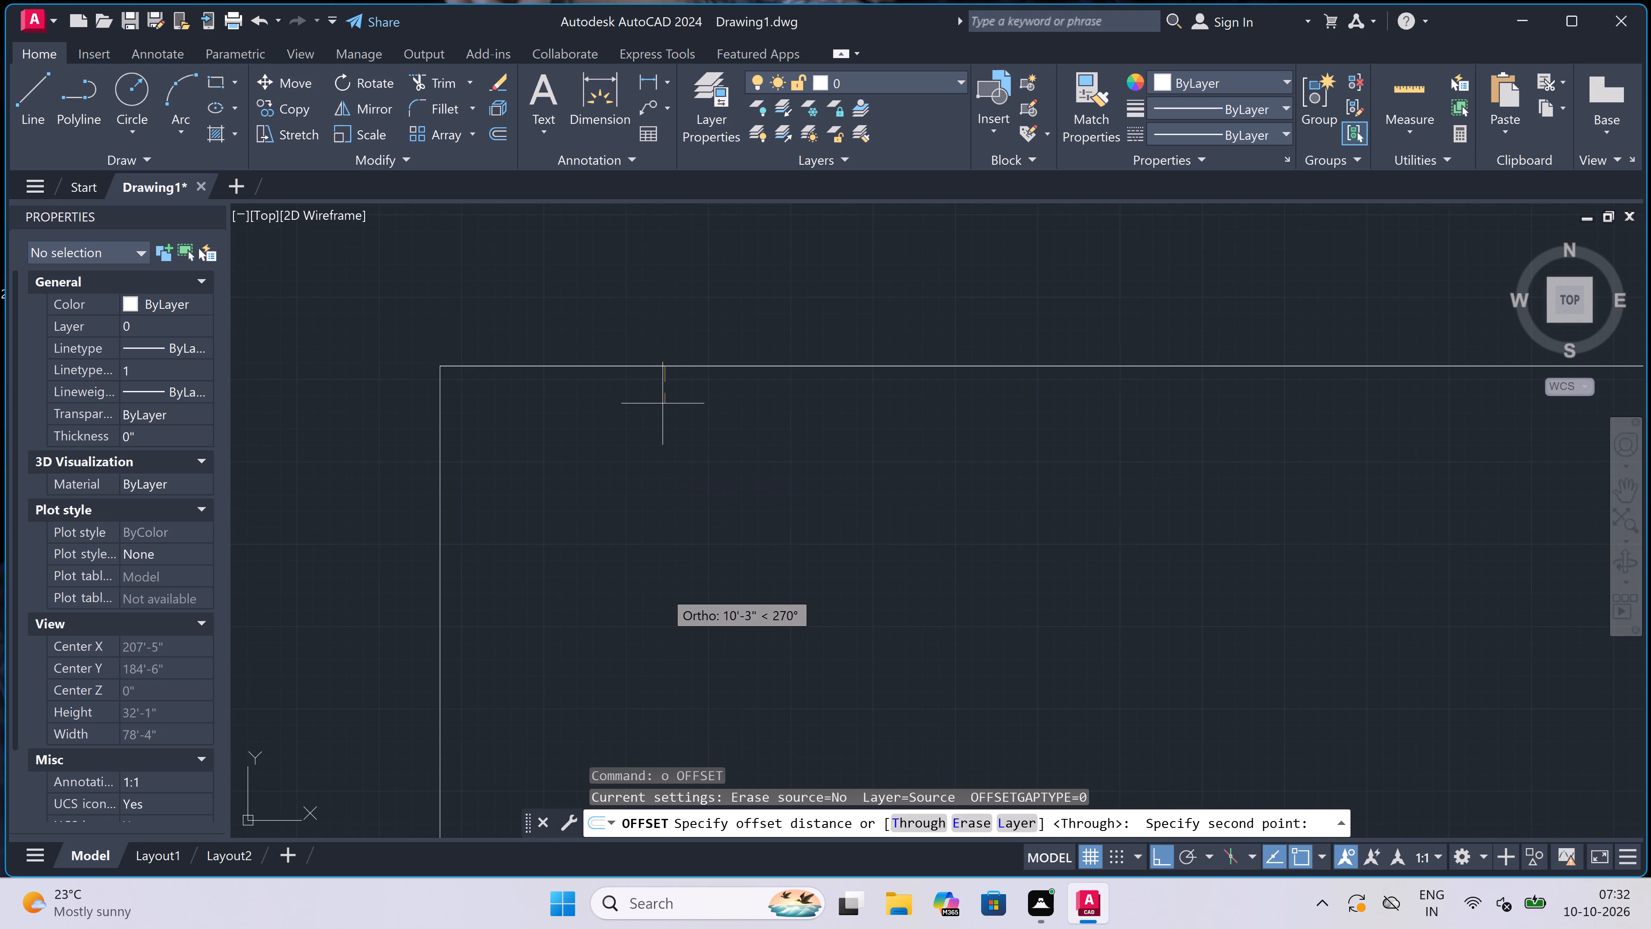
pyautogui.write('4.5"')
pyautogui.press('space')
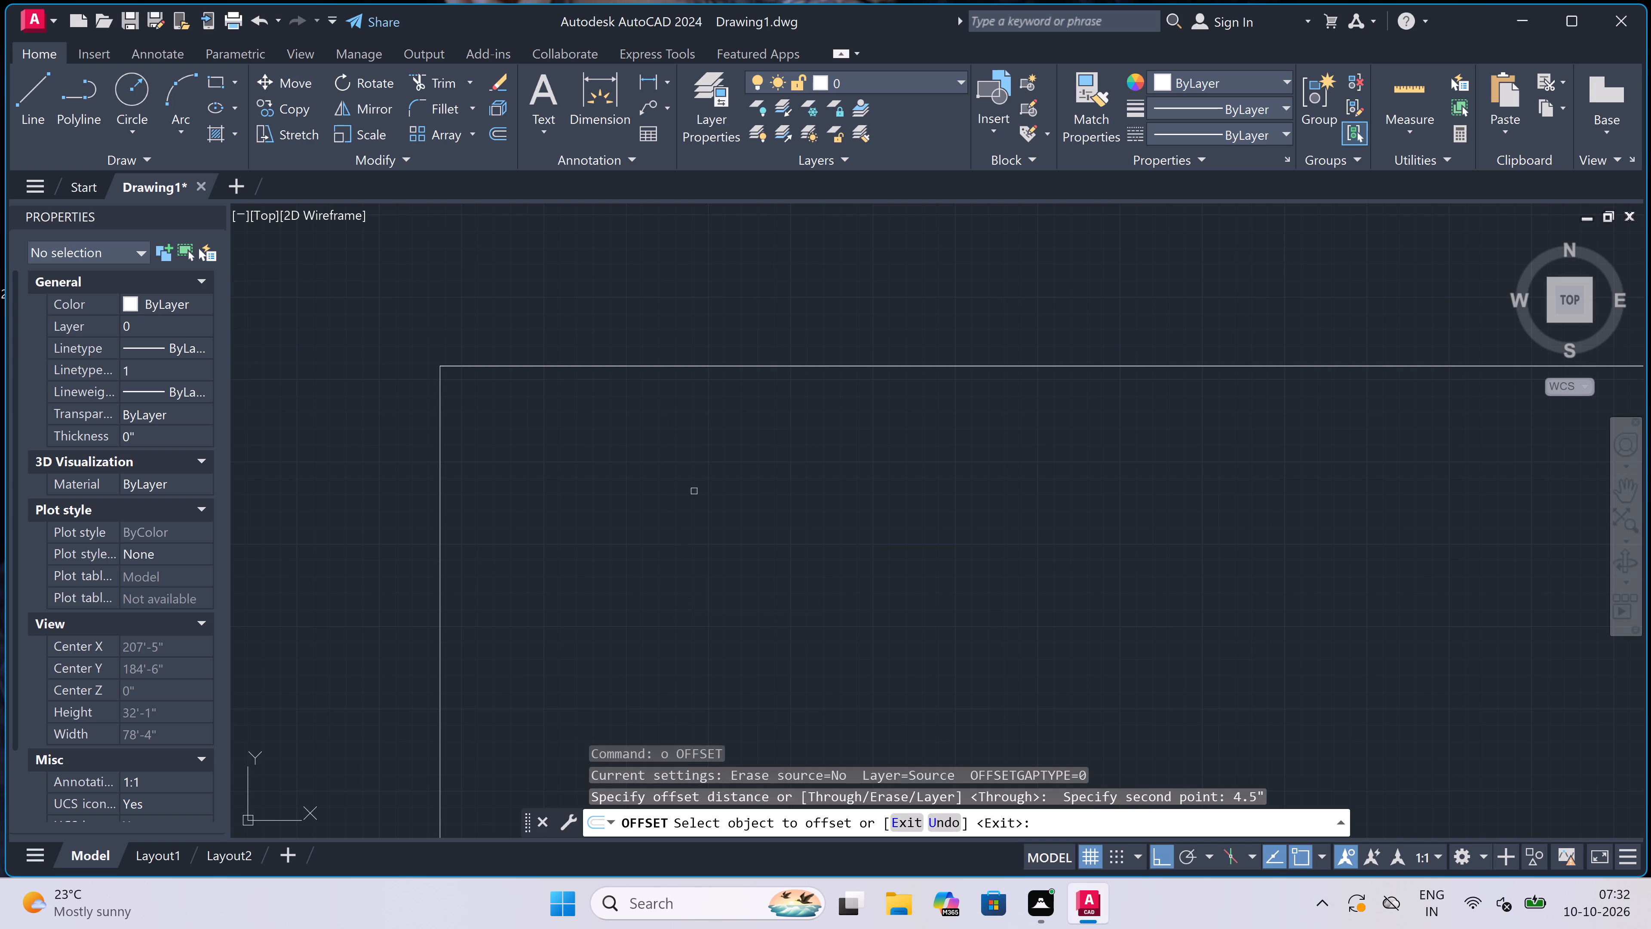
pyautogui.click(715, 367)
pyautogui.click(703, 400)
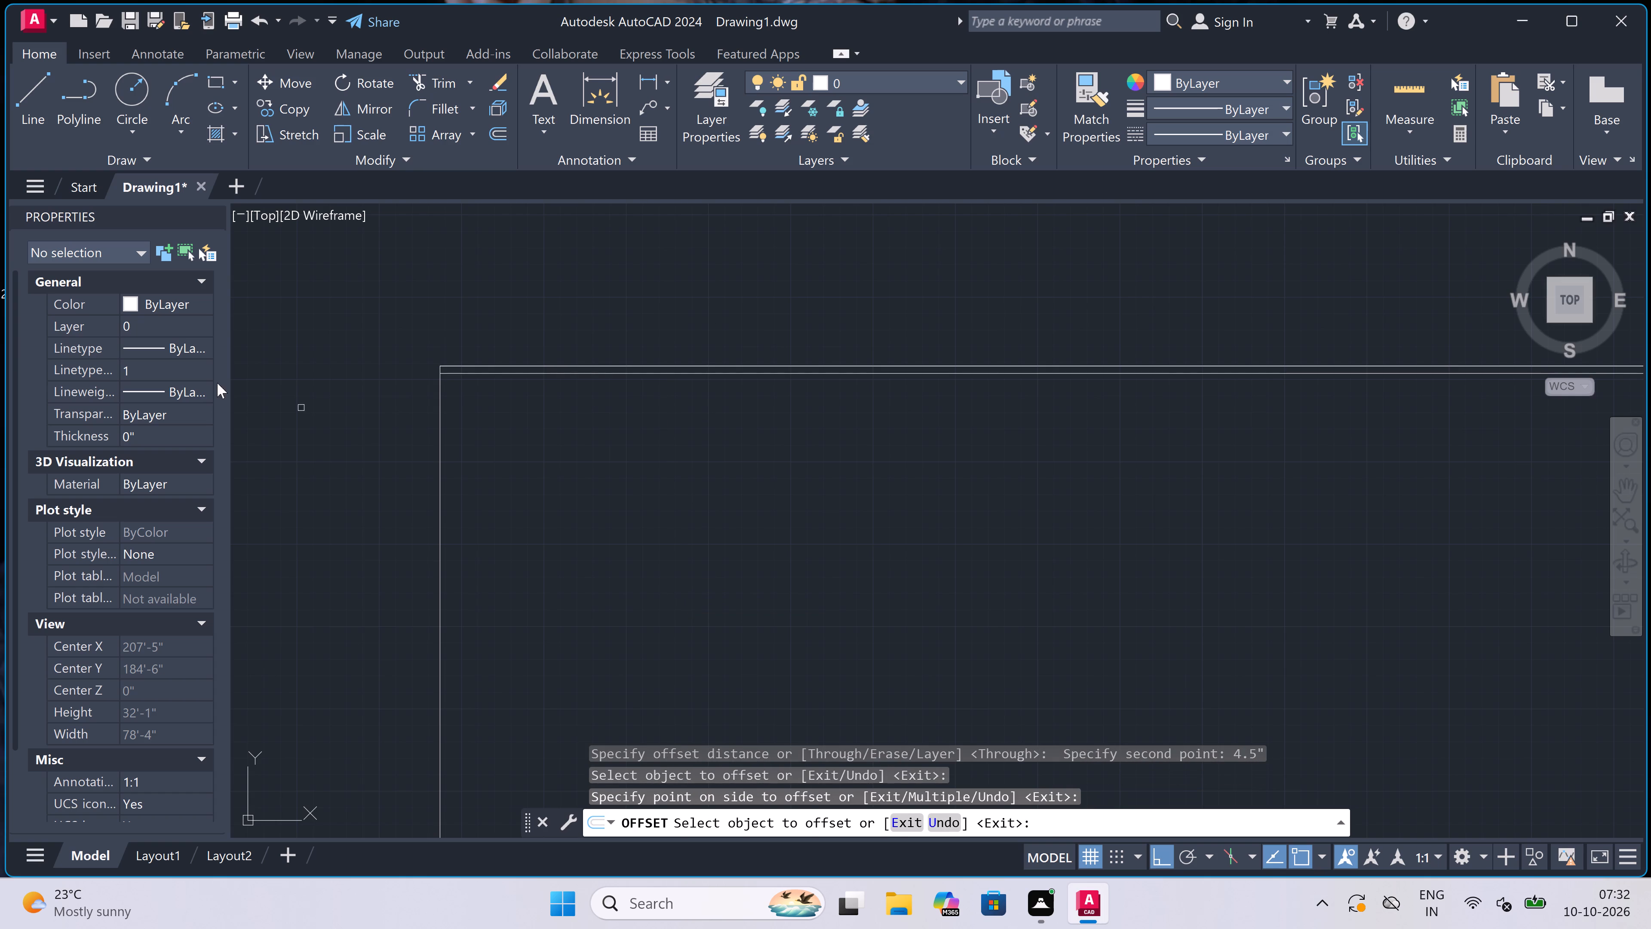
pyautogui.scroll(1, 357, 394)
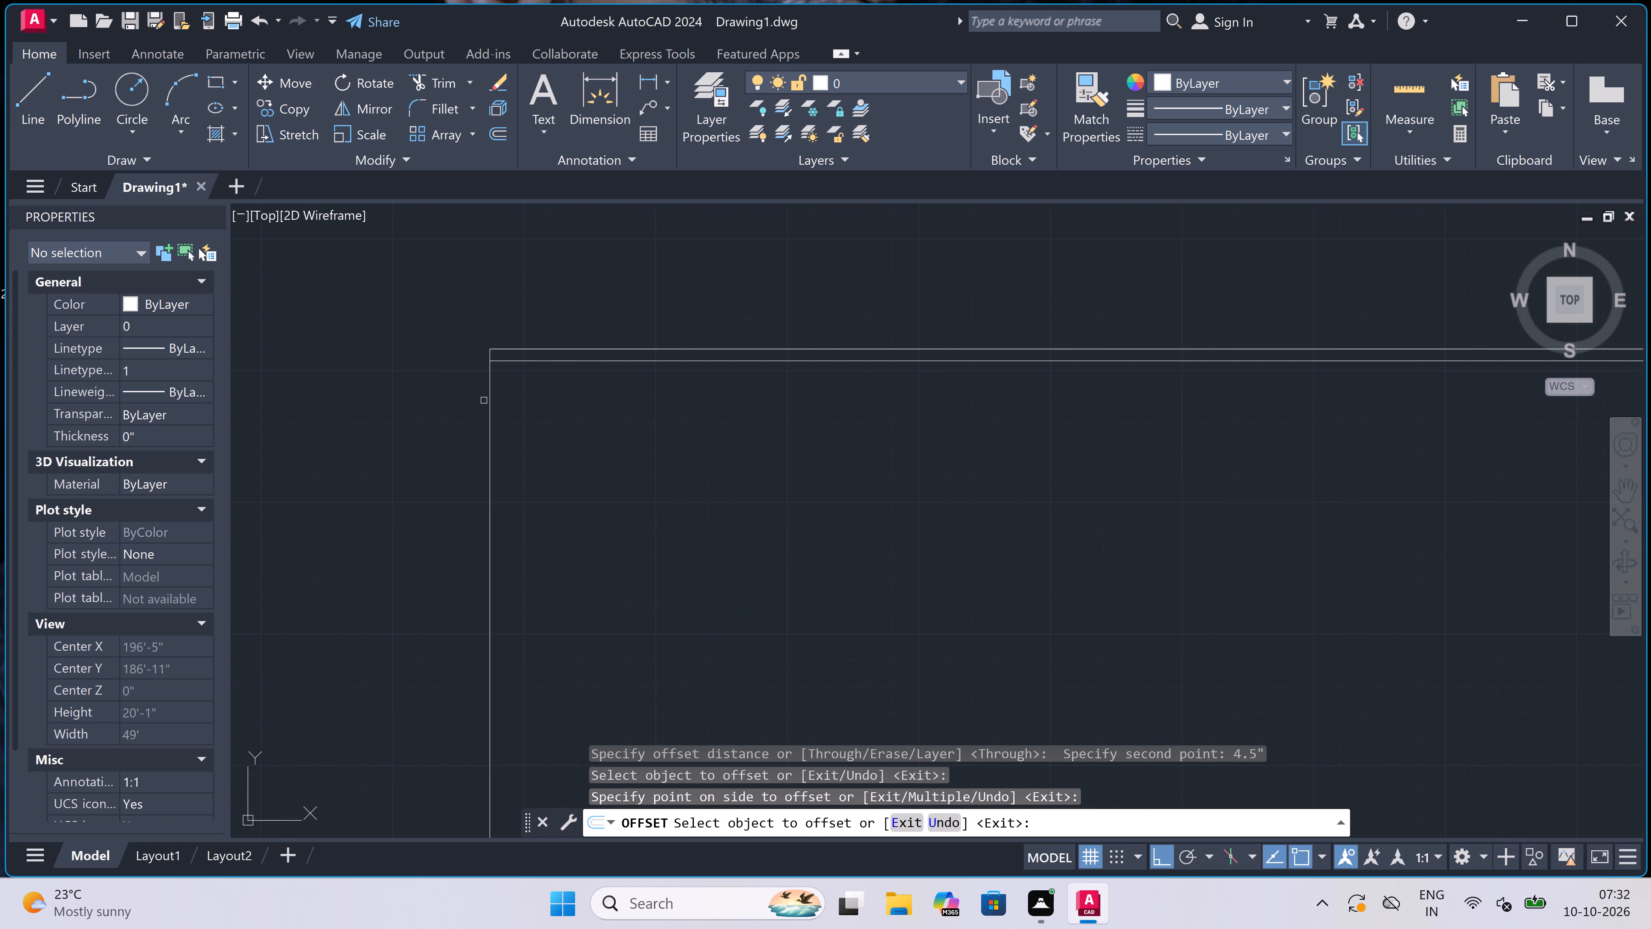
pyautogui.doubleClick(489, 398)
pyautogui.click(644, 404)
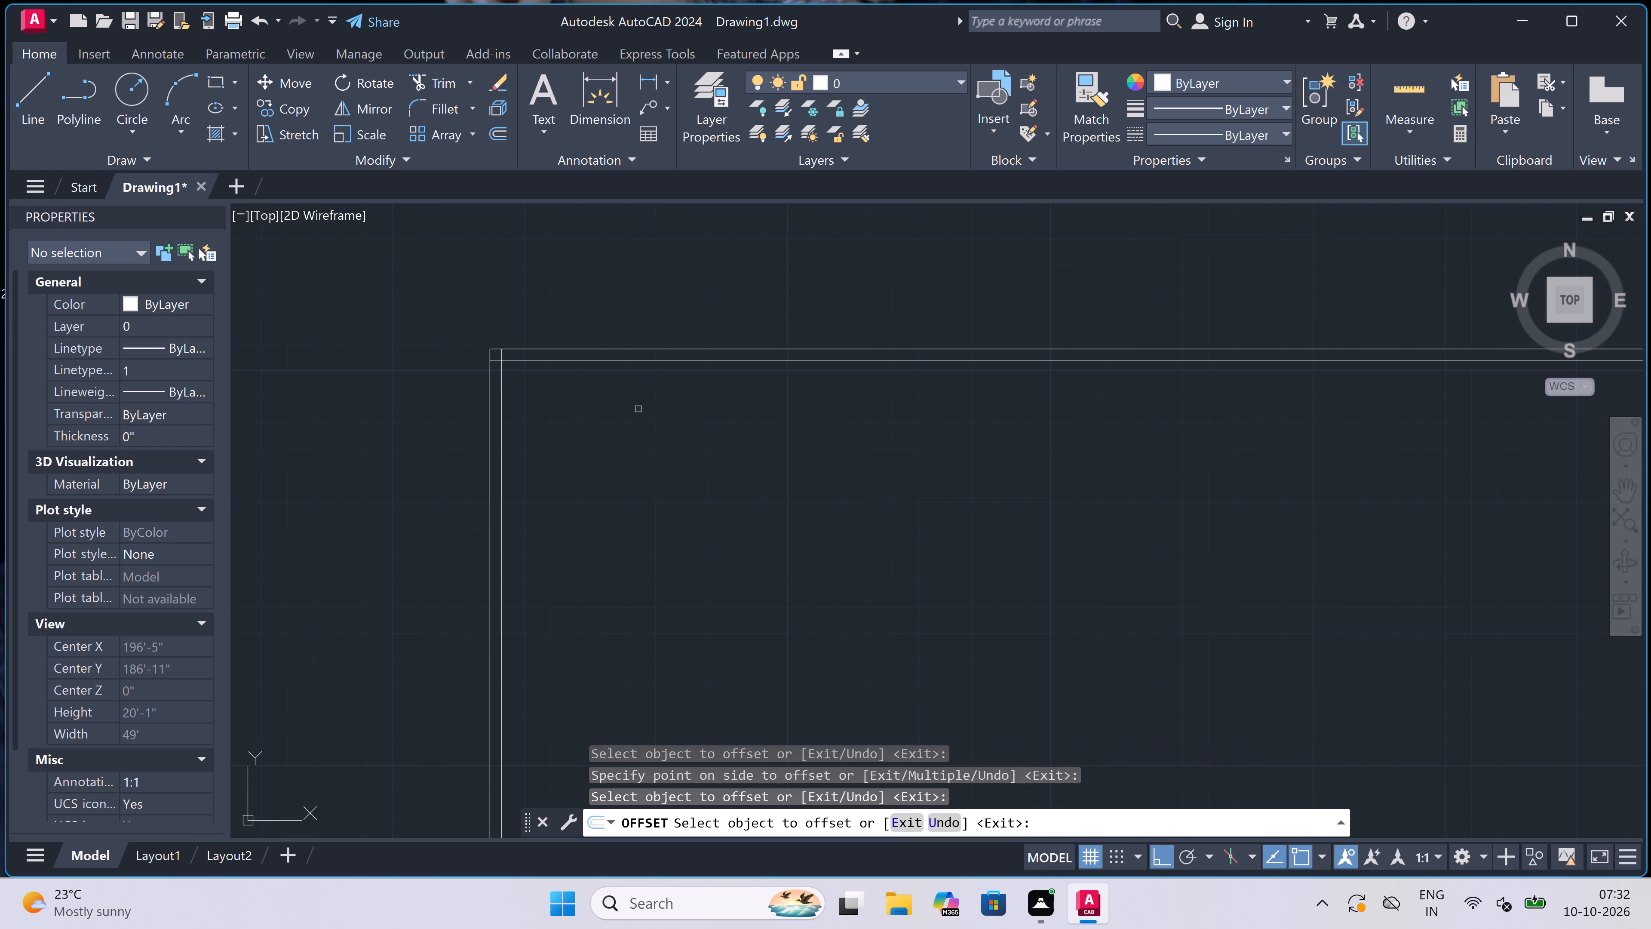
pyautogui.press('Escape')
# Offset the inner line of the top wall 9'9" downward.
pyautogui.press('space')
pyautogui.click(640, 357)
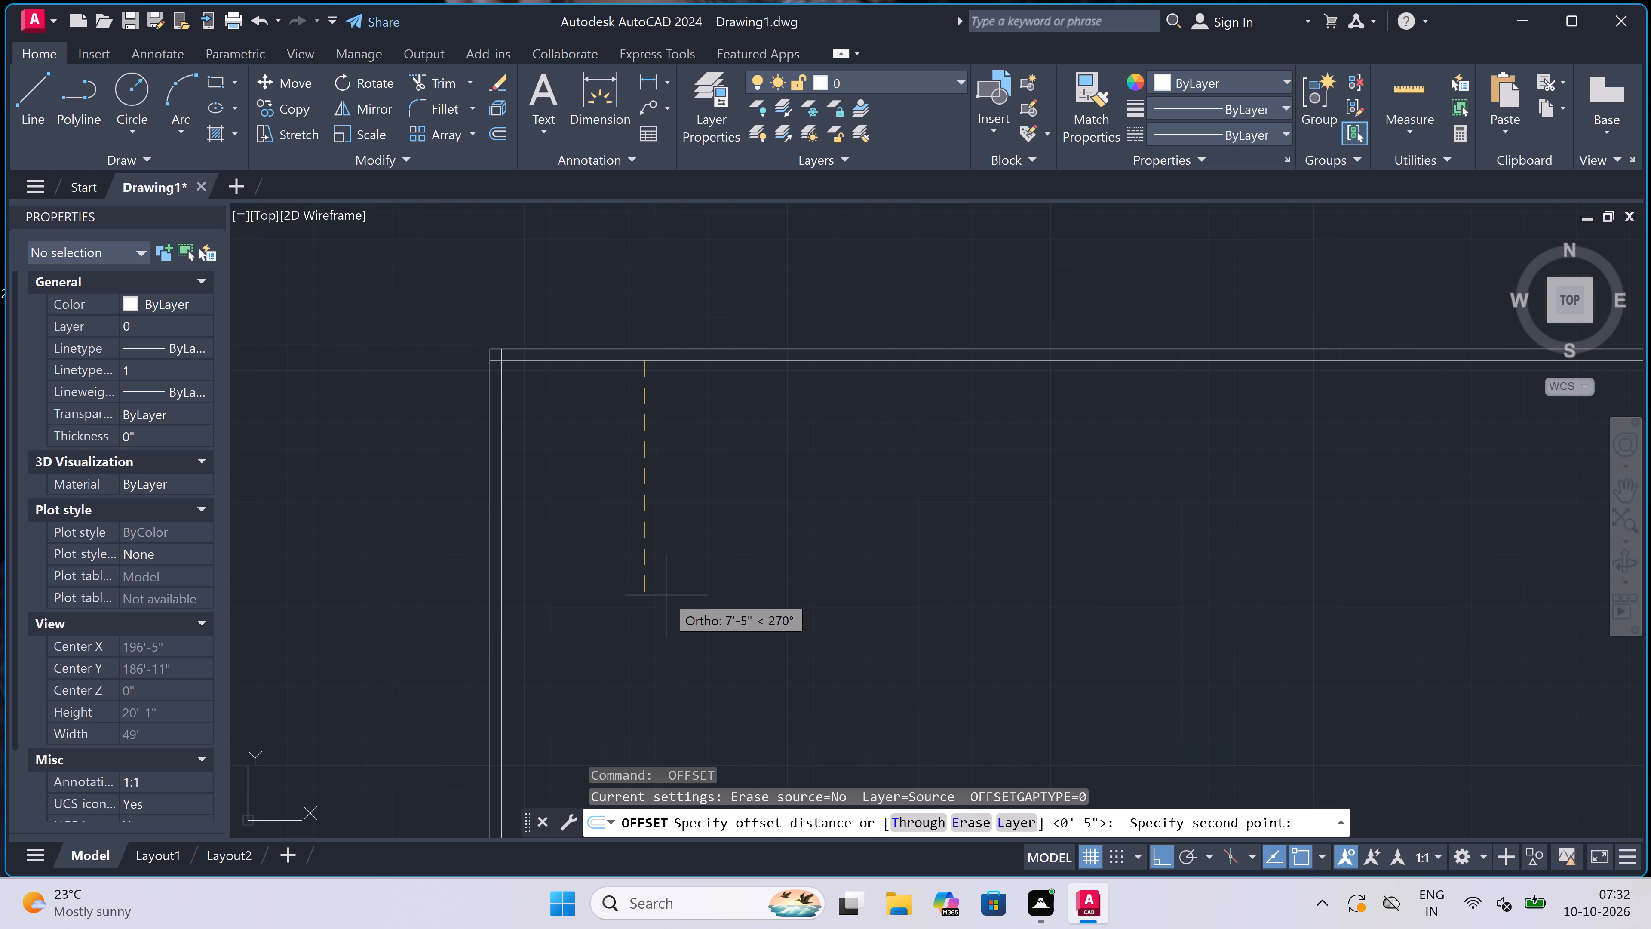
pyautogui.write('9\'9"')
pyautogui.press('space')
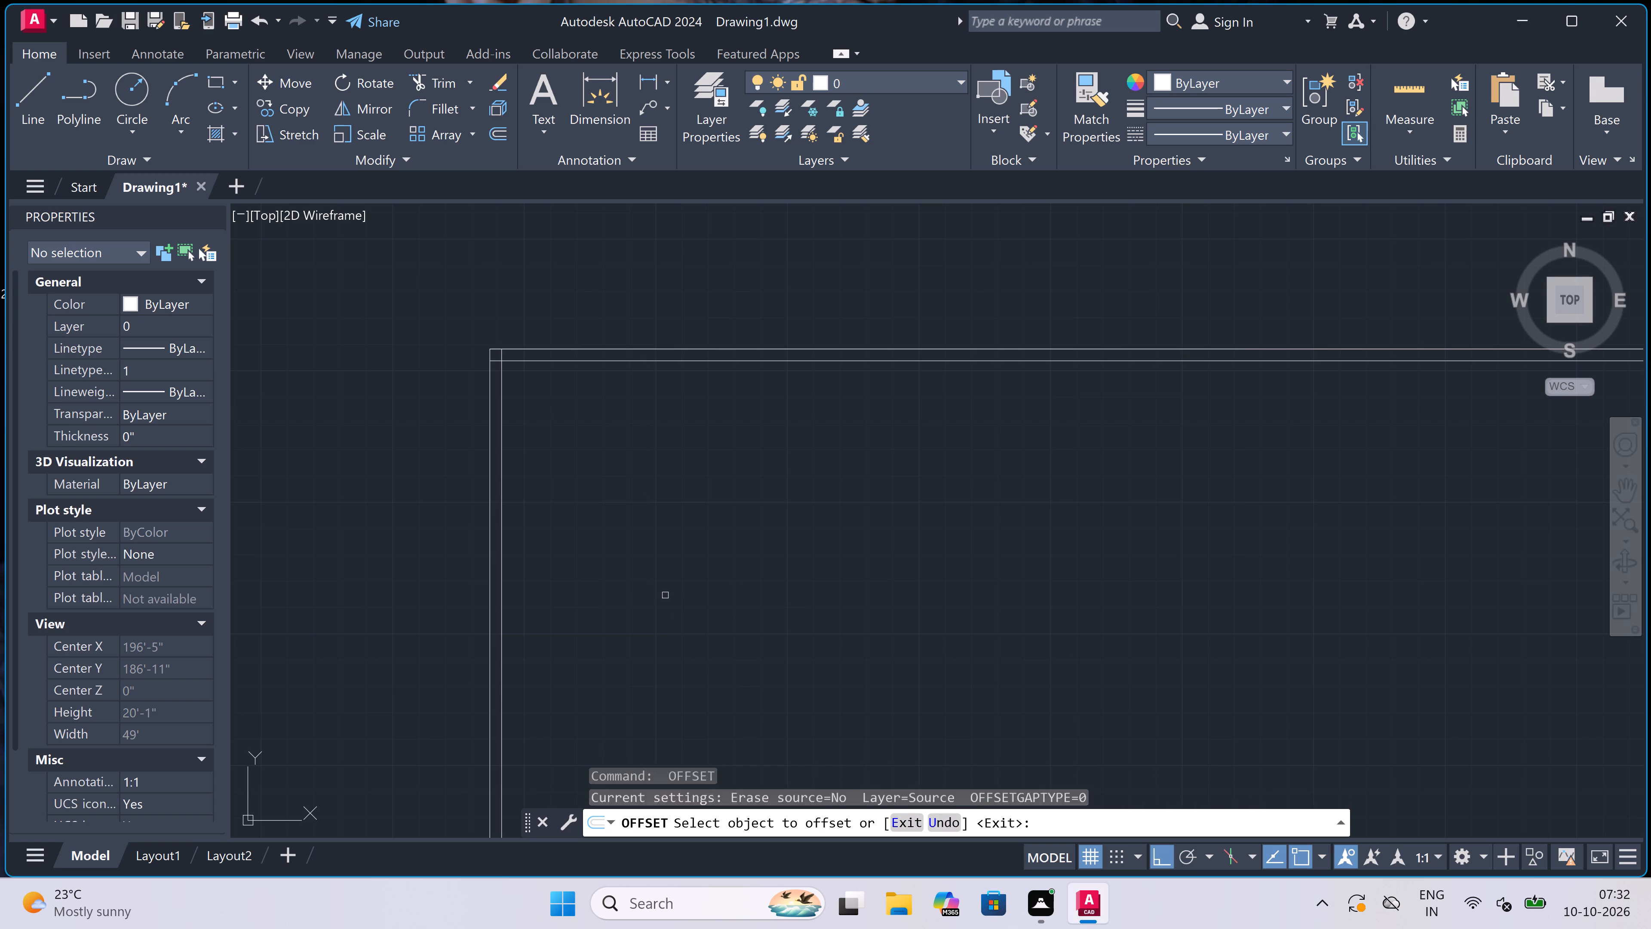
pyautogui.doubleClick(699, 363)
pyautogui.click(689, 435)
pyautogui.press('Escape')
# Offset the lower horizontal line 4.5" downward to give the horizontal partition wall its thickness.
pyautogui.press('space')
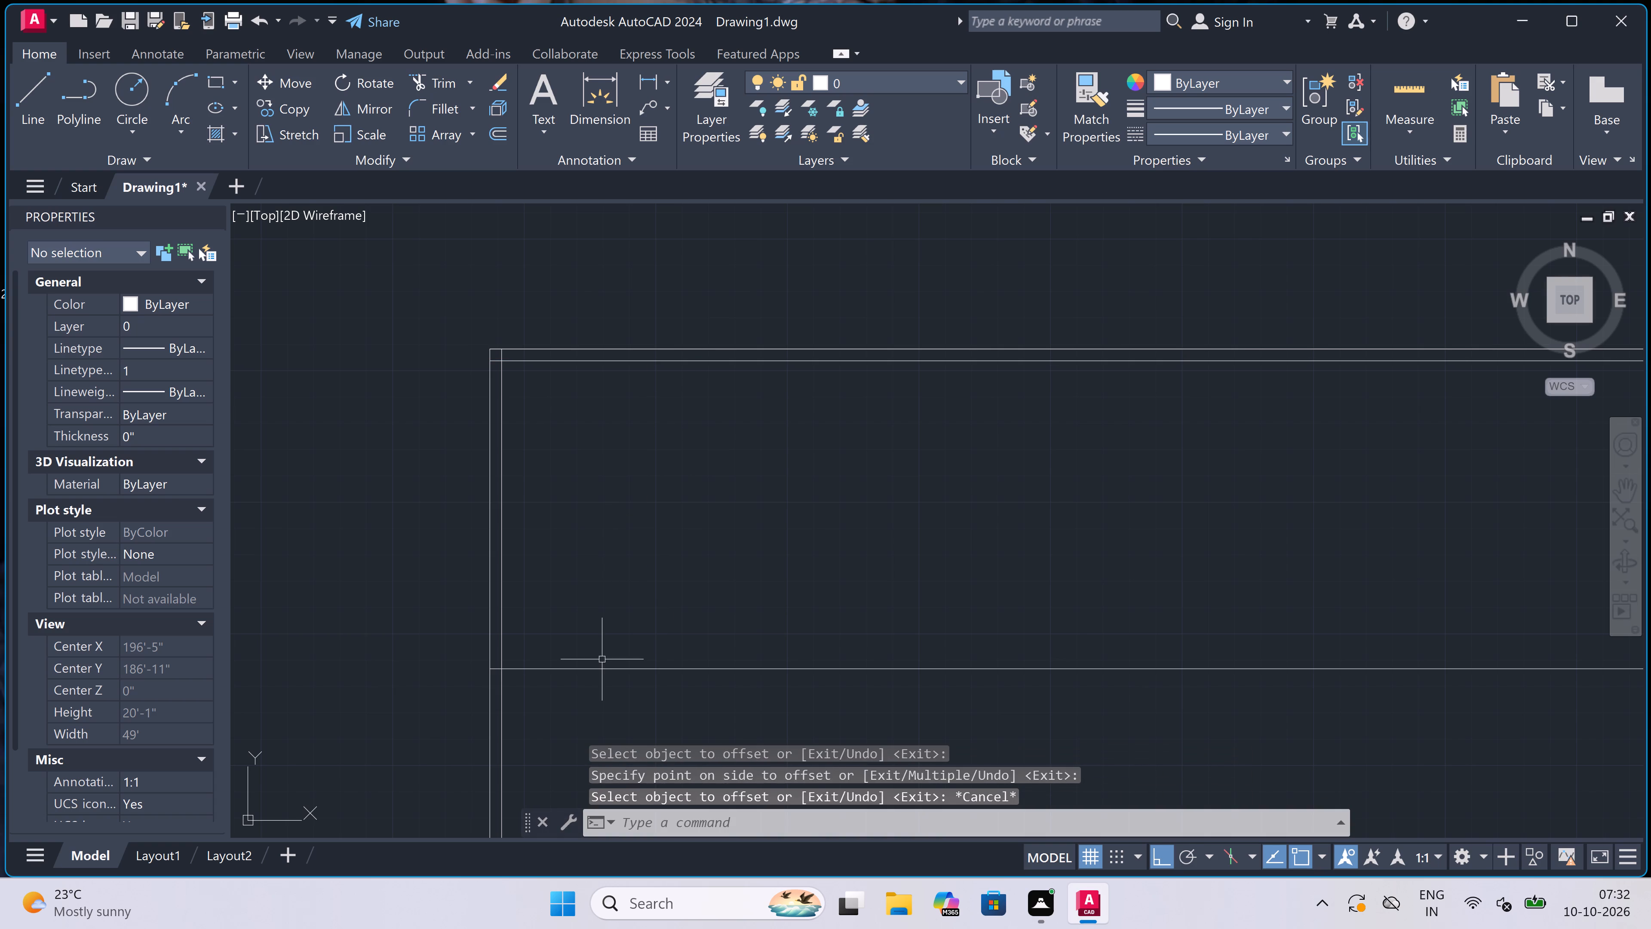
pyautogui.click(601, 667)
pyautogui.write('4.5"')
pyautogui.press('space')
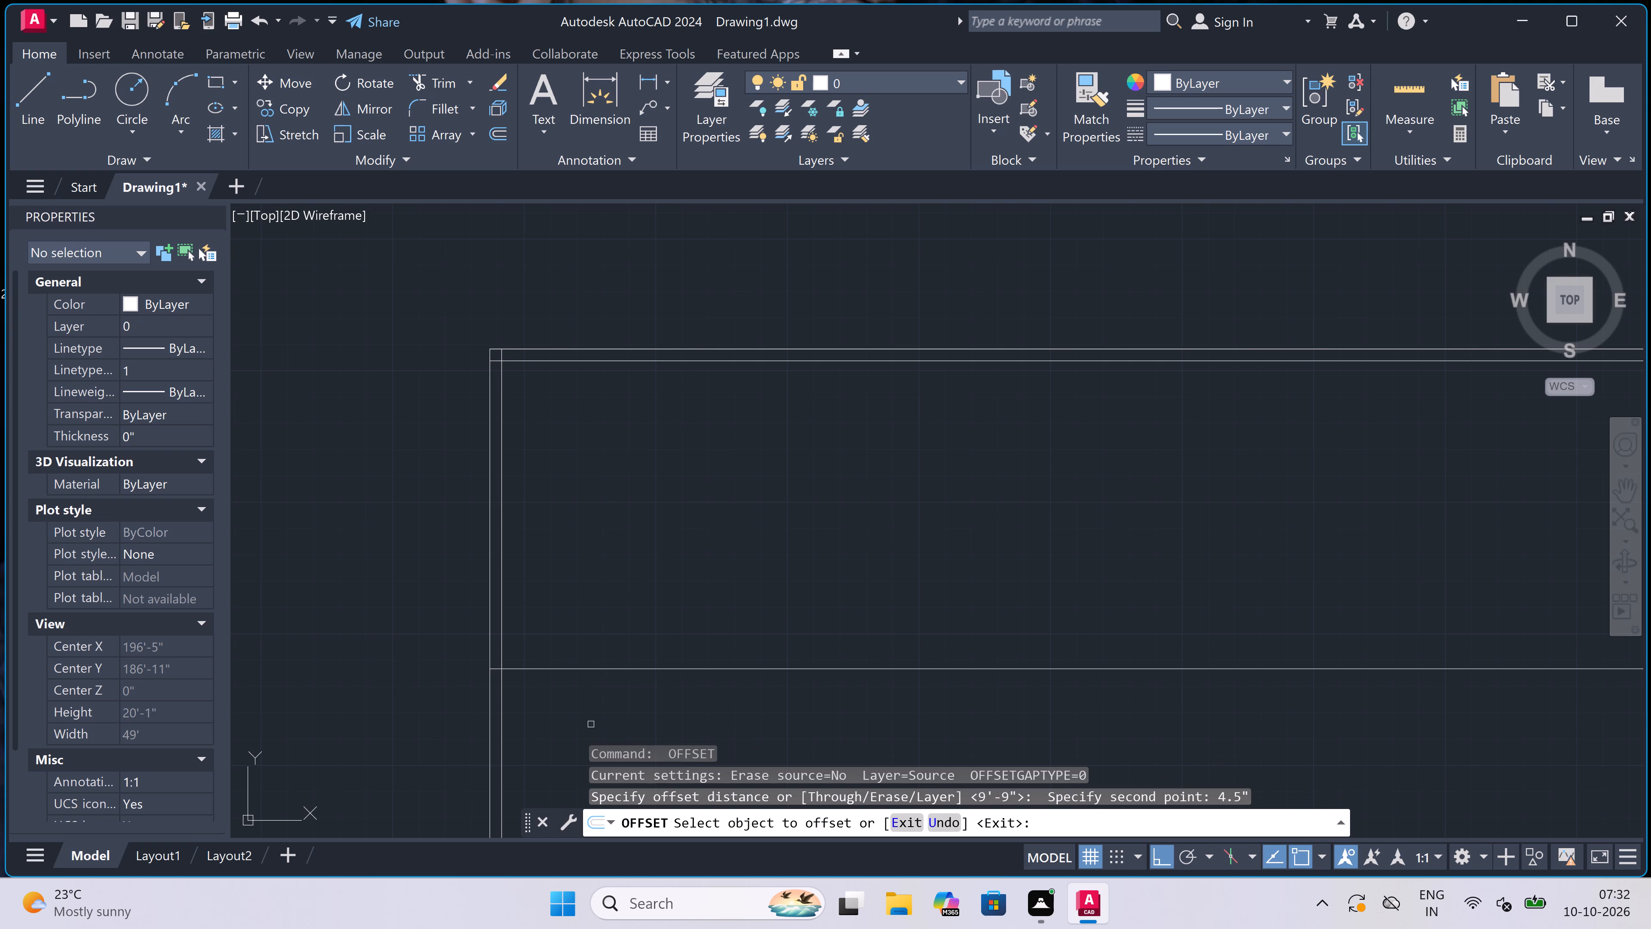
pyautogui.click(595, 668)
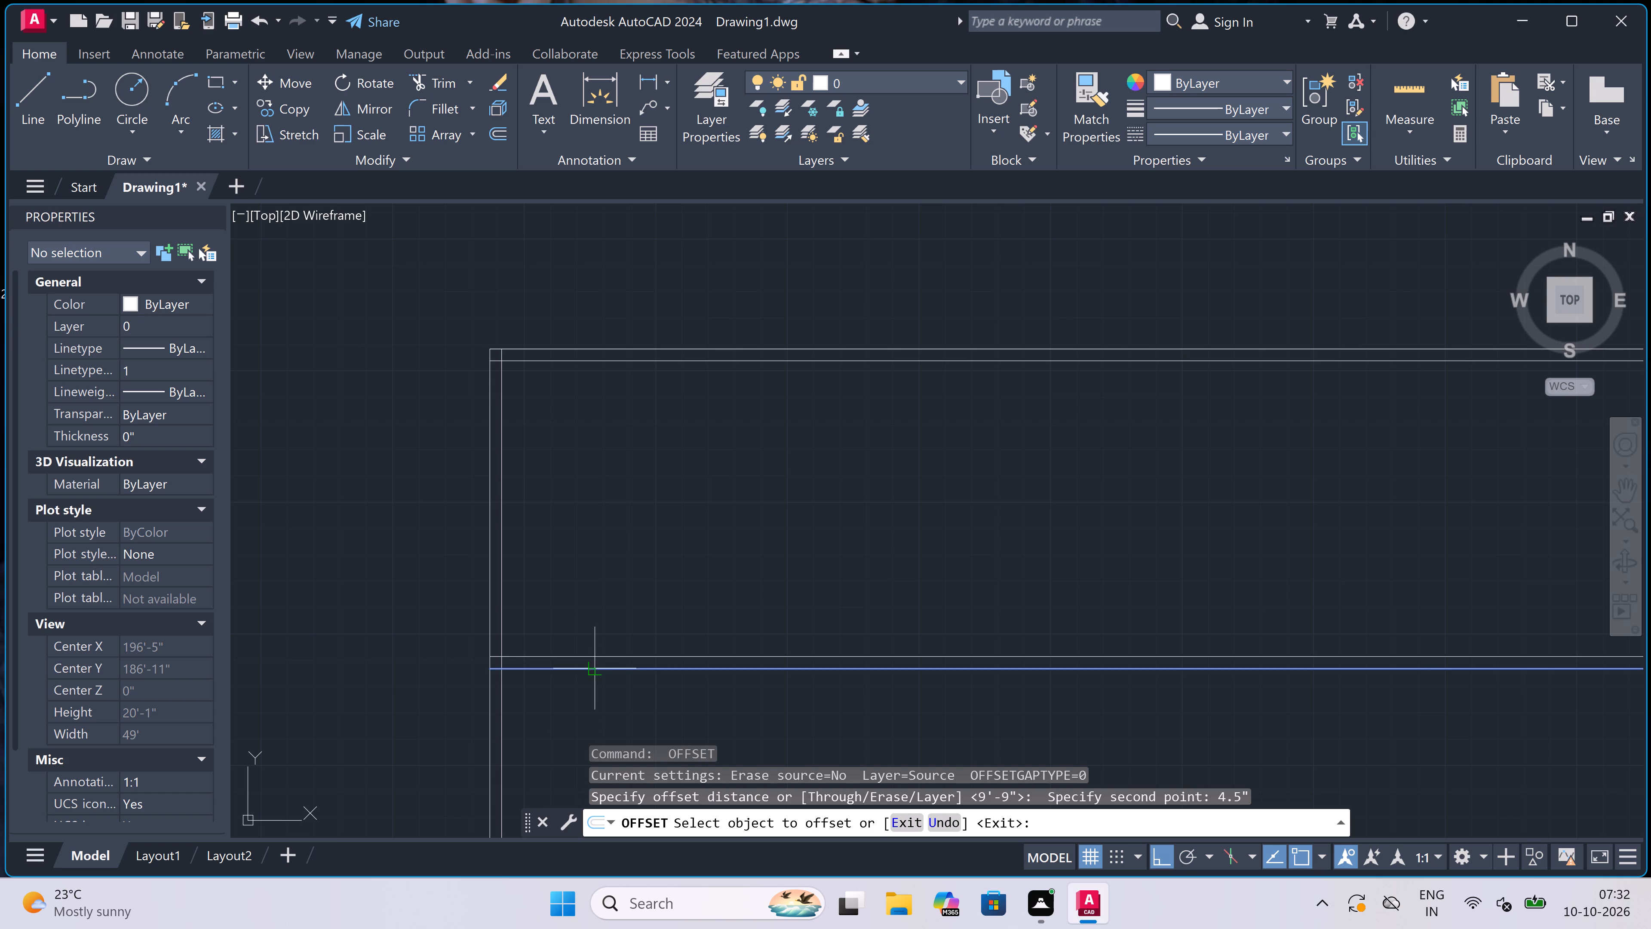
pyautogui.click(584, 740)
pyautogui.press('Escape')
# Offset the inner line of the left wall 12' to the right.
pyautogui.press('space')
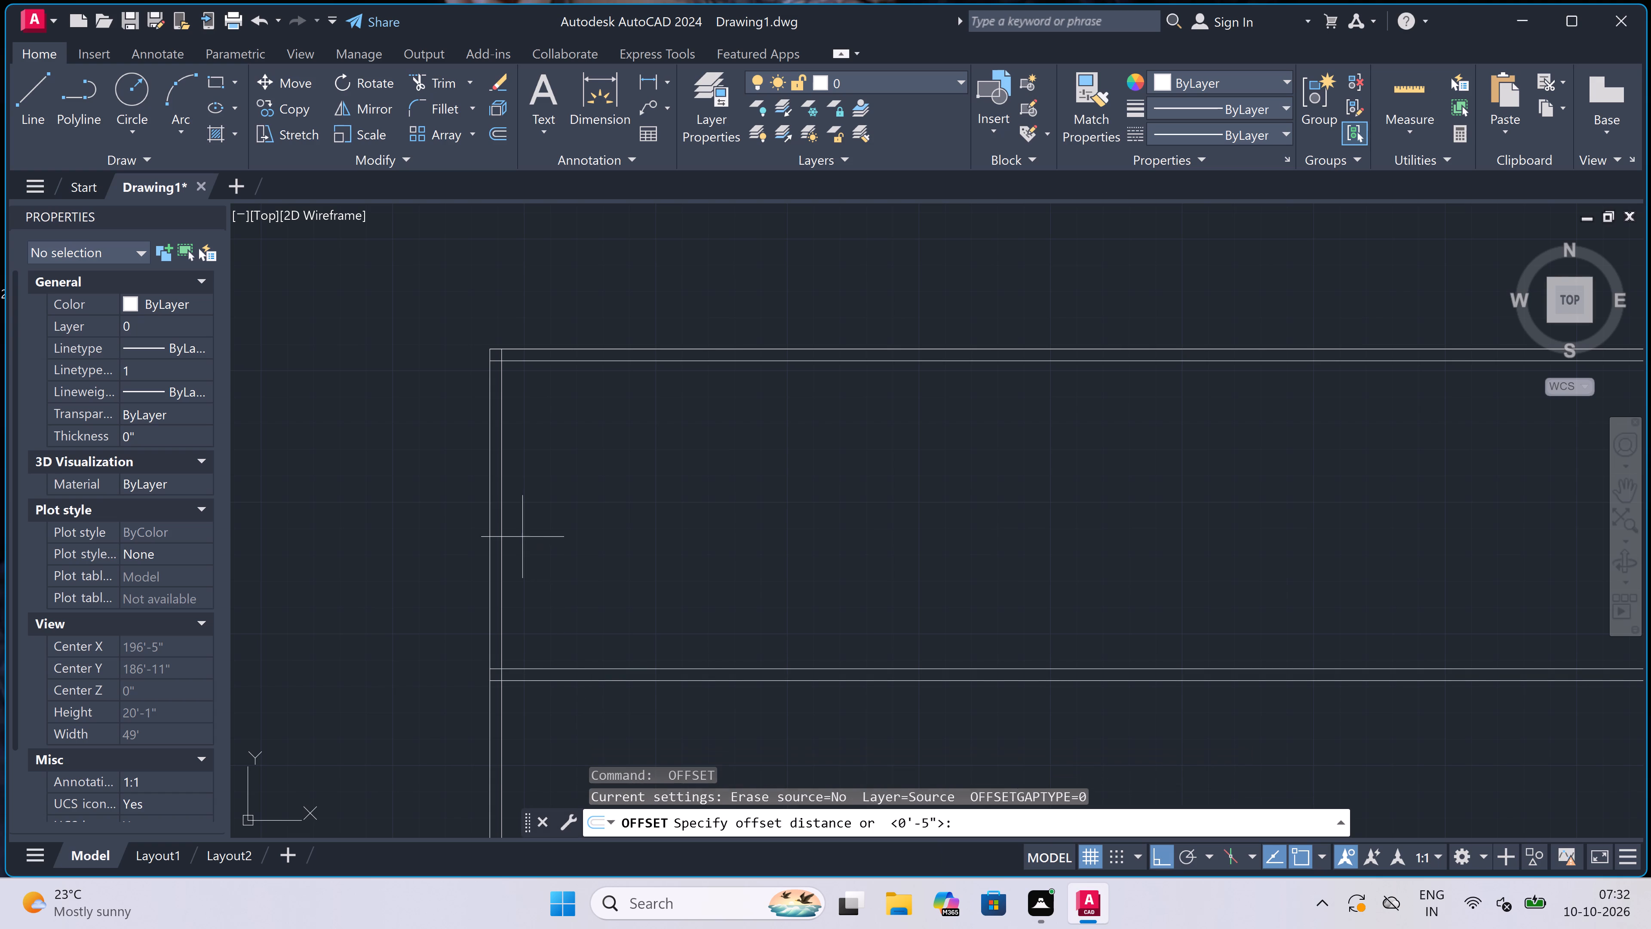
pyautogui.click(502, 521)
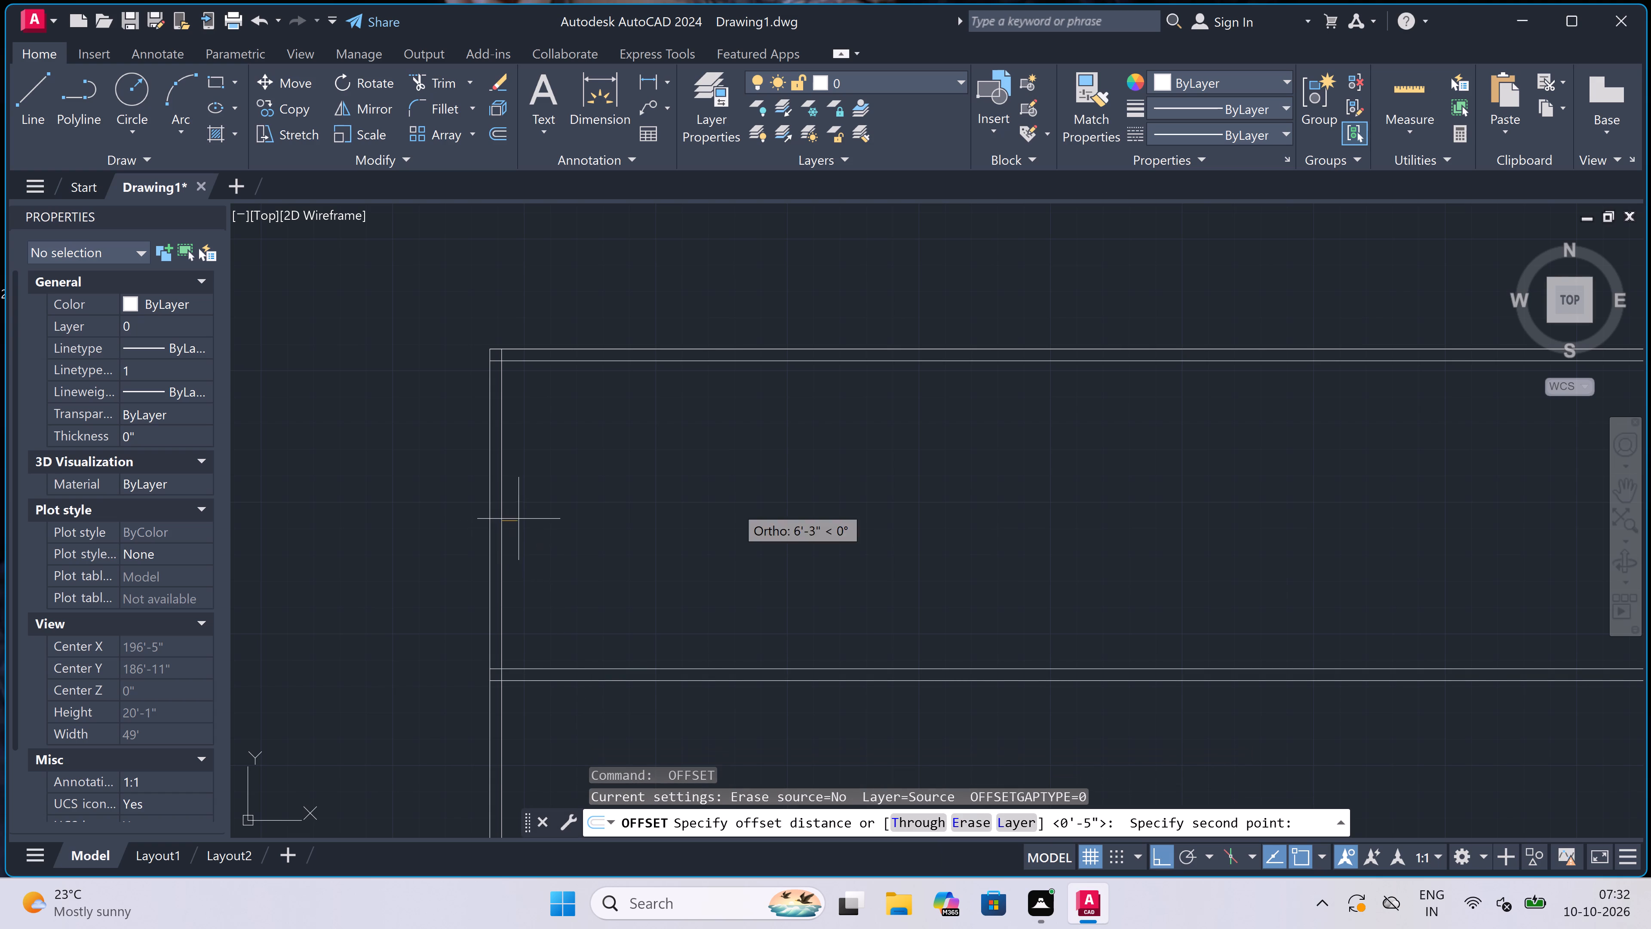
pyautogui.write("12'")
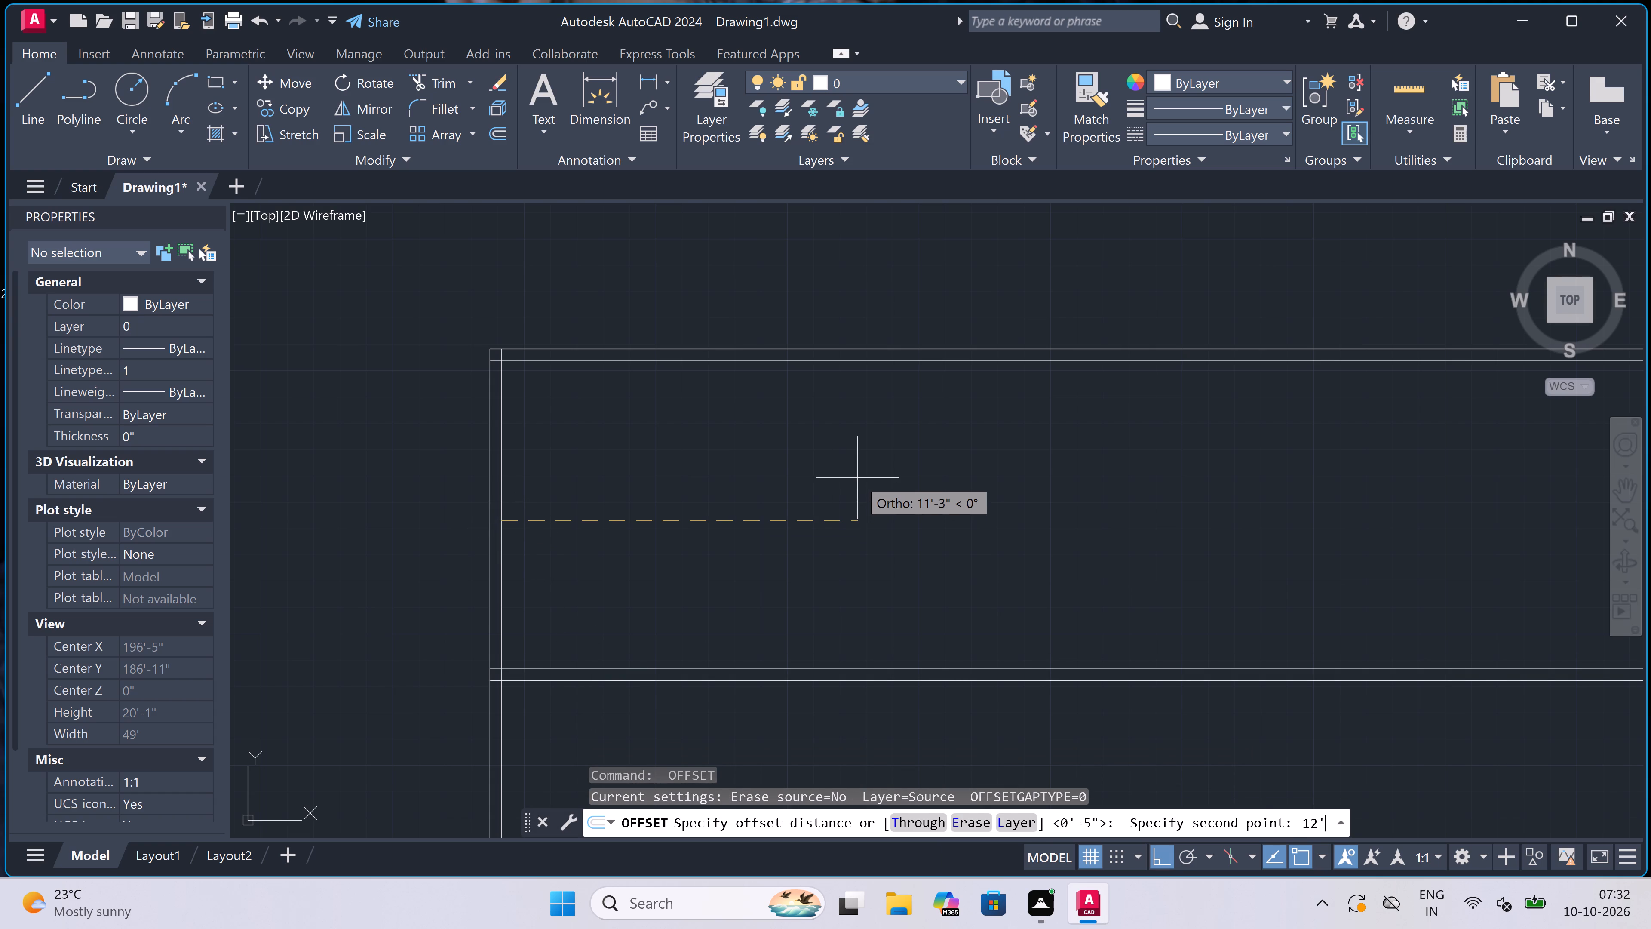
pyautogui.press('space')
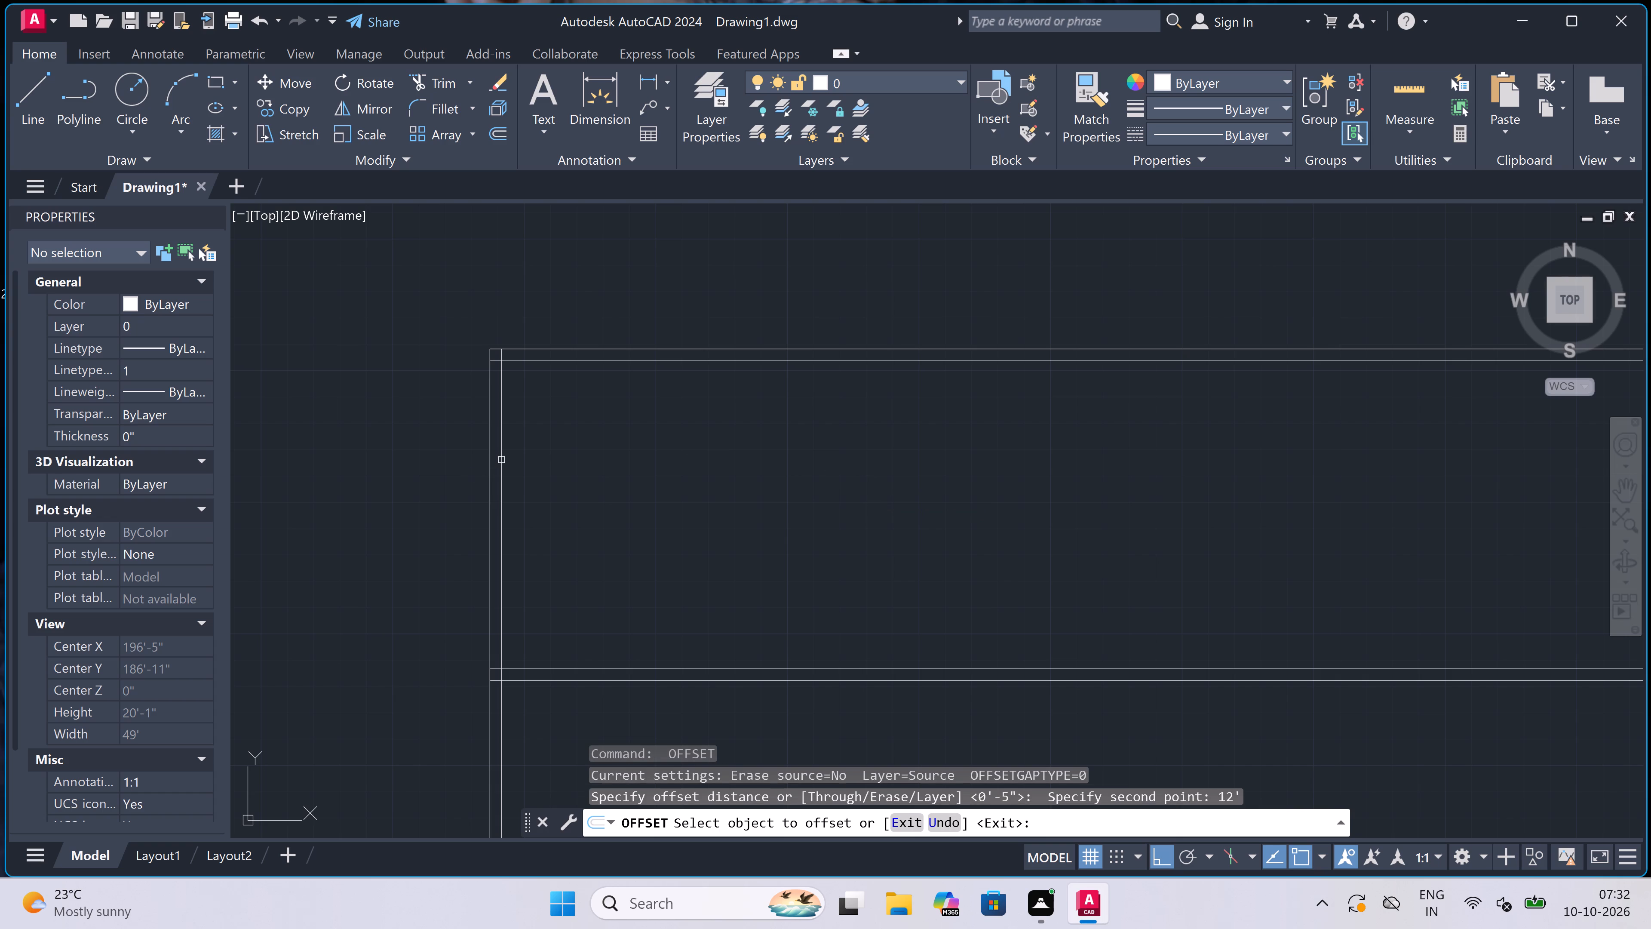
pyautogui.click(502, 454)
pyautogui.doubleClick(1027, 348)
pyautogui.press('Escape')
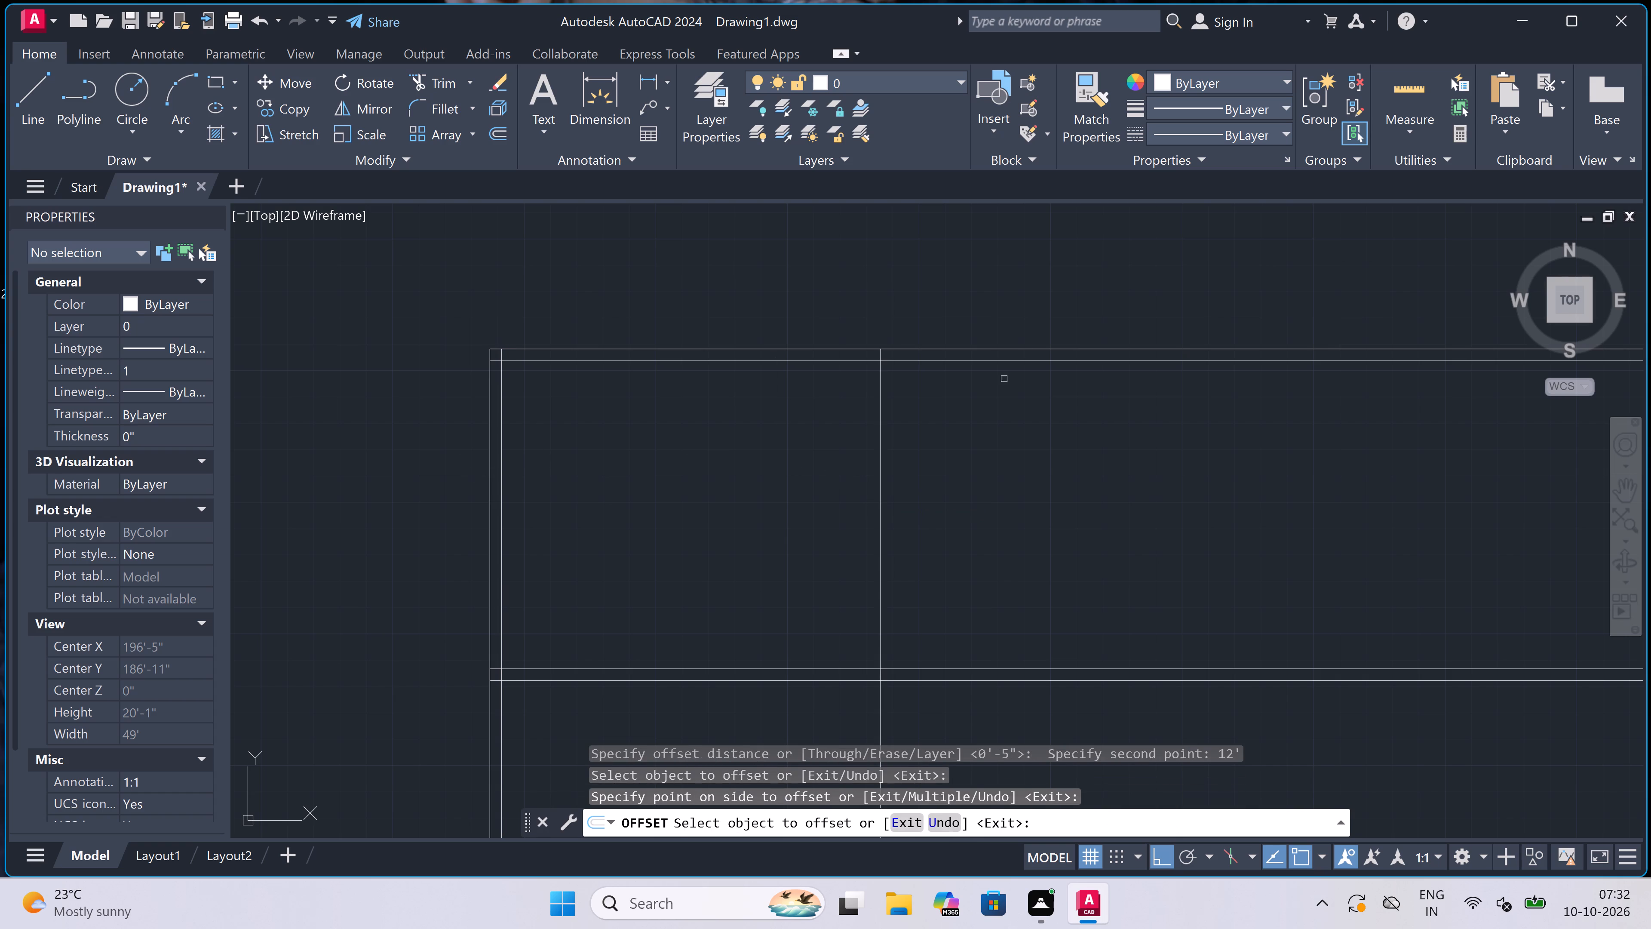
# Offset the new interior vertical line 4.5" to the right to form the vertical partition wall.
pyautogui.press('space')
pyautogui.click(887, 443)
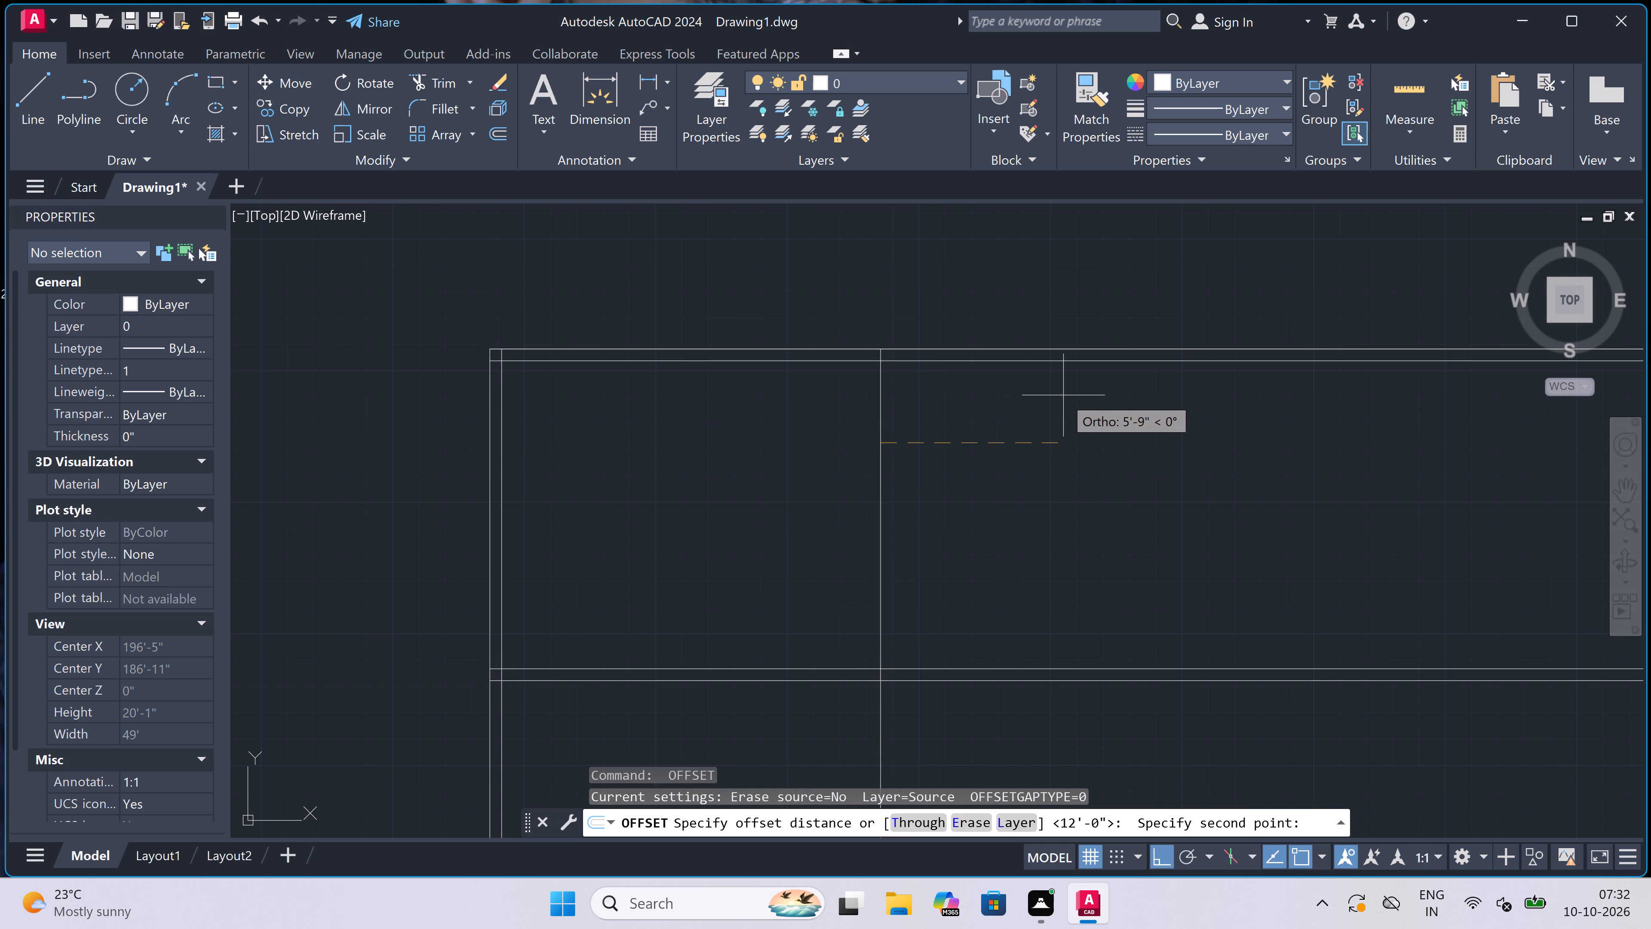
pyautogui.write('4.5"')
pyautogui.press('space')
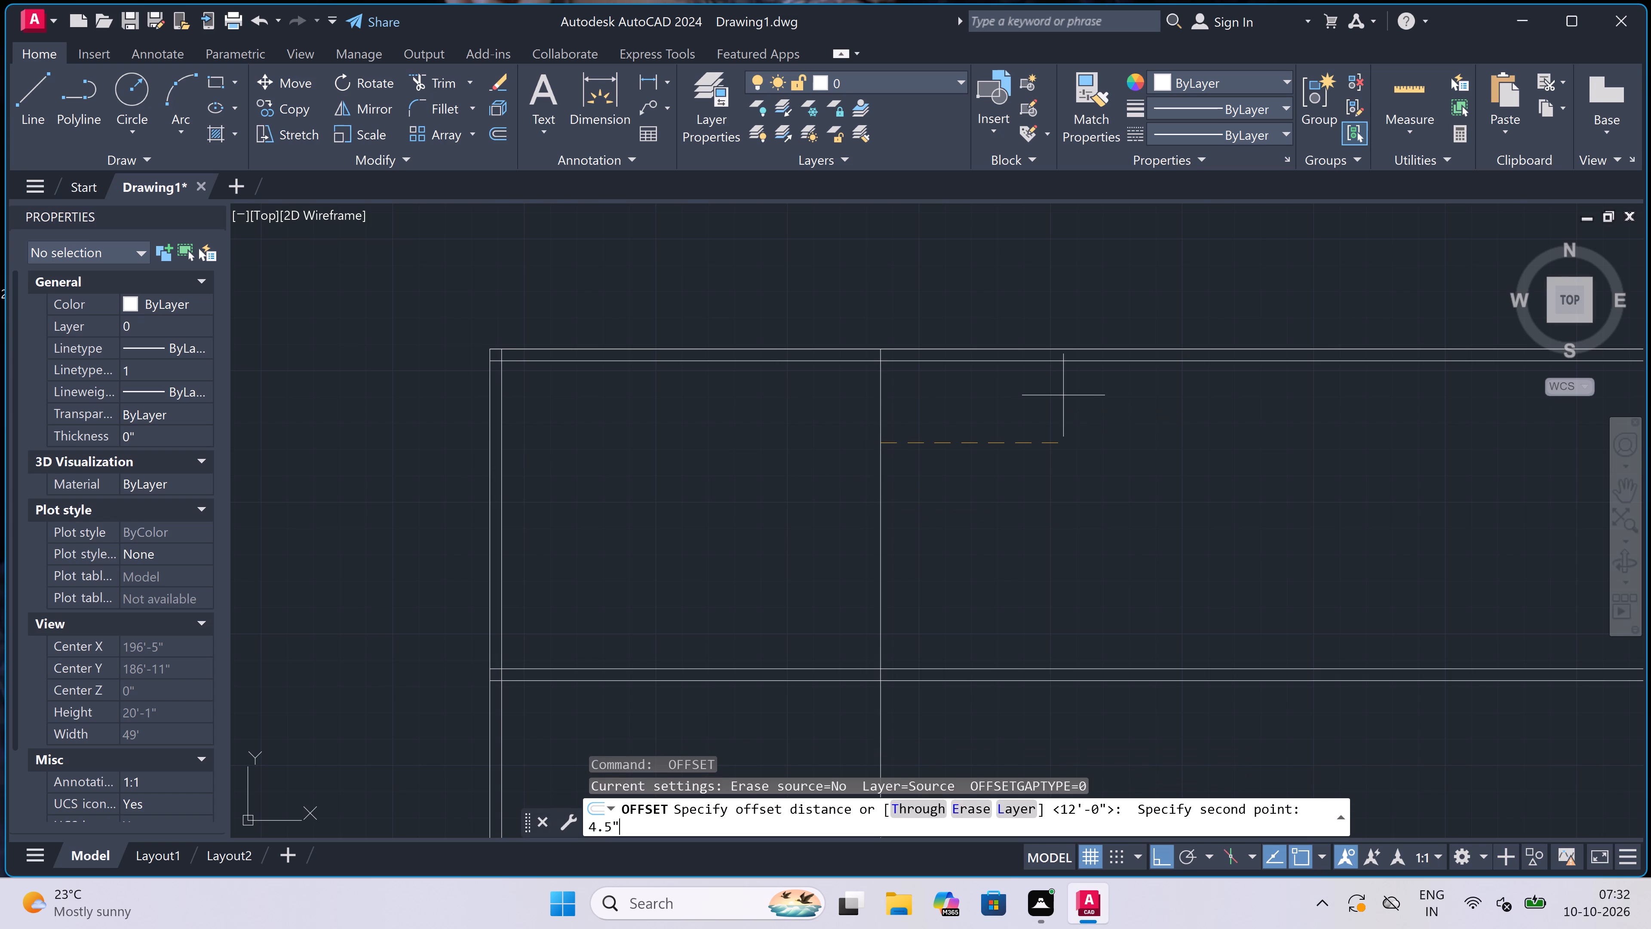
pyautogui.click(879, 428)
pyautogui.doubleClick(974, 420)
pyautogui.press('Escape')
# Offset the right-hand line of the vertical partition wall 8' to the right.
pyautogui.press('space')
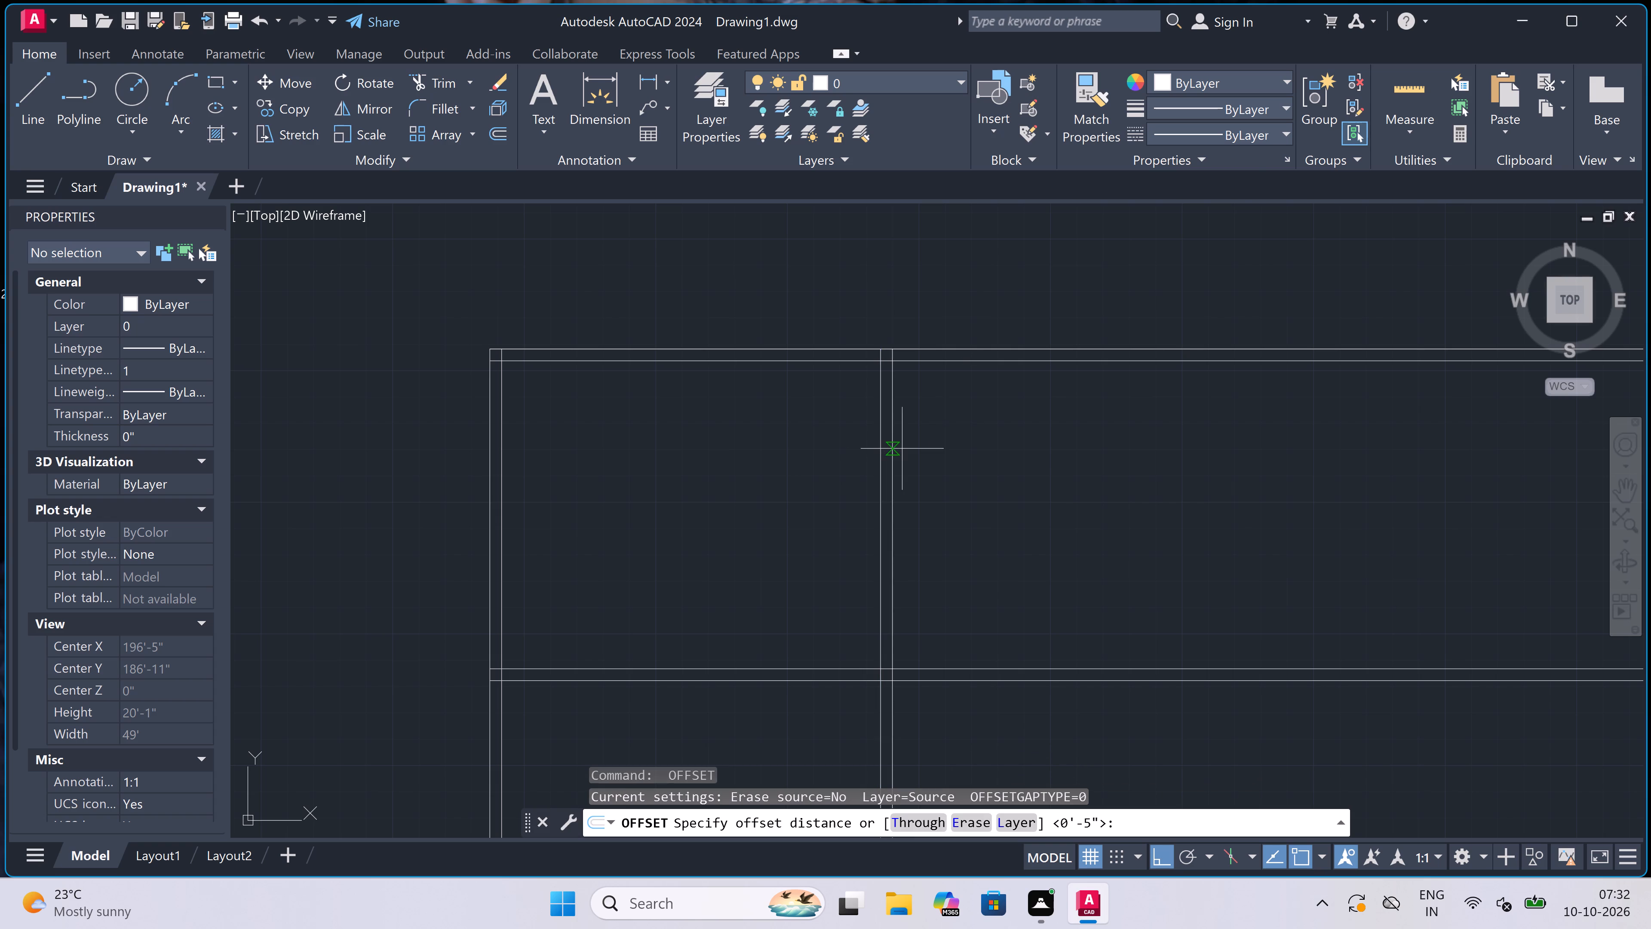
pyautogui.doubleClick(902, 446)
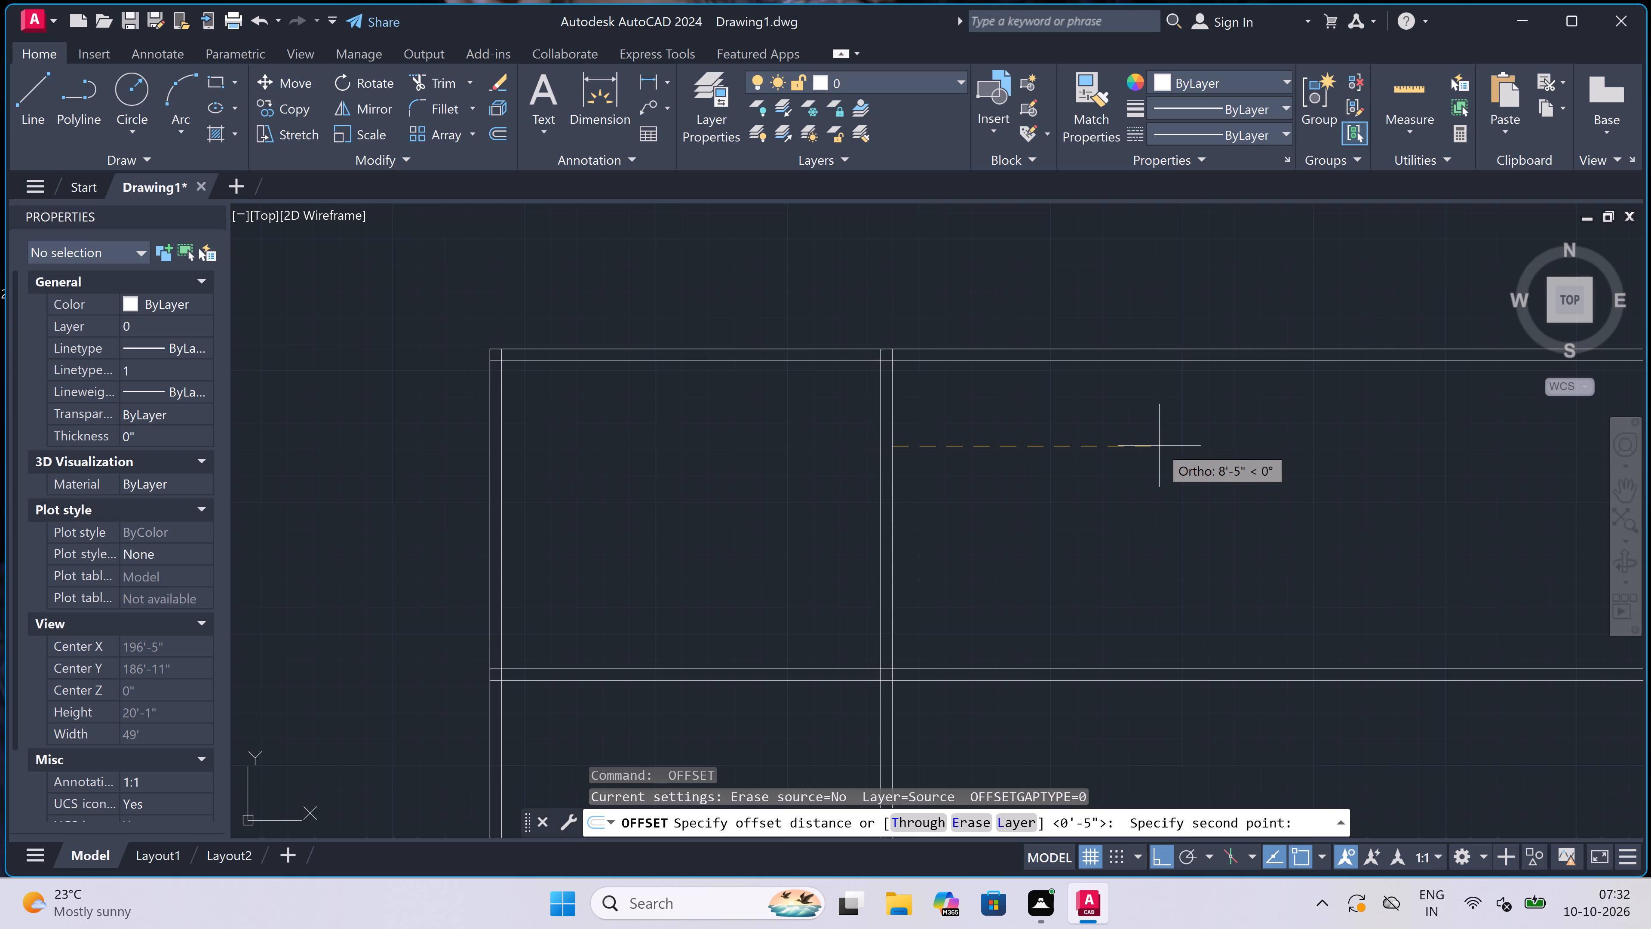
pyautogui.write("8'")
pyautogui.press('space')
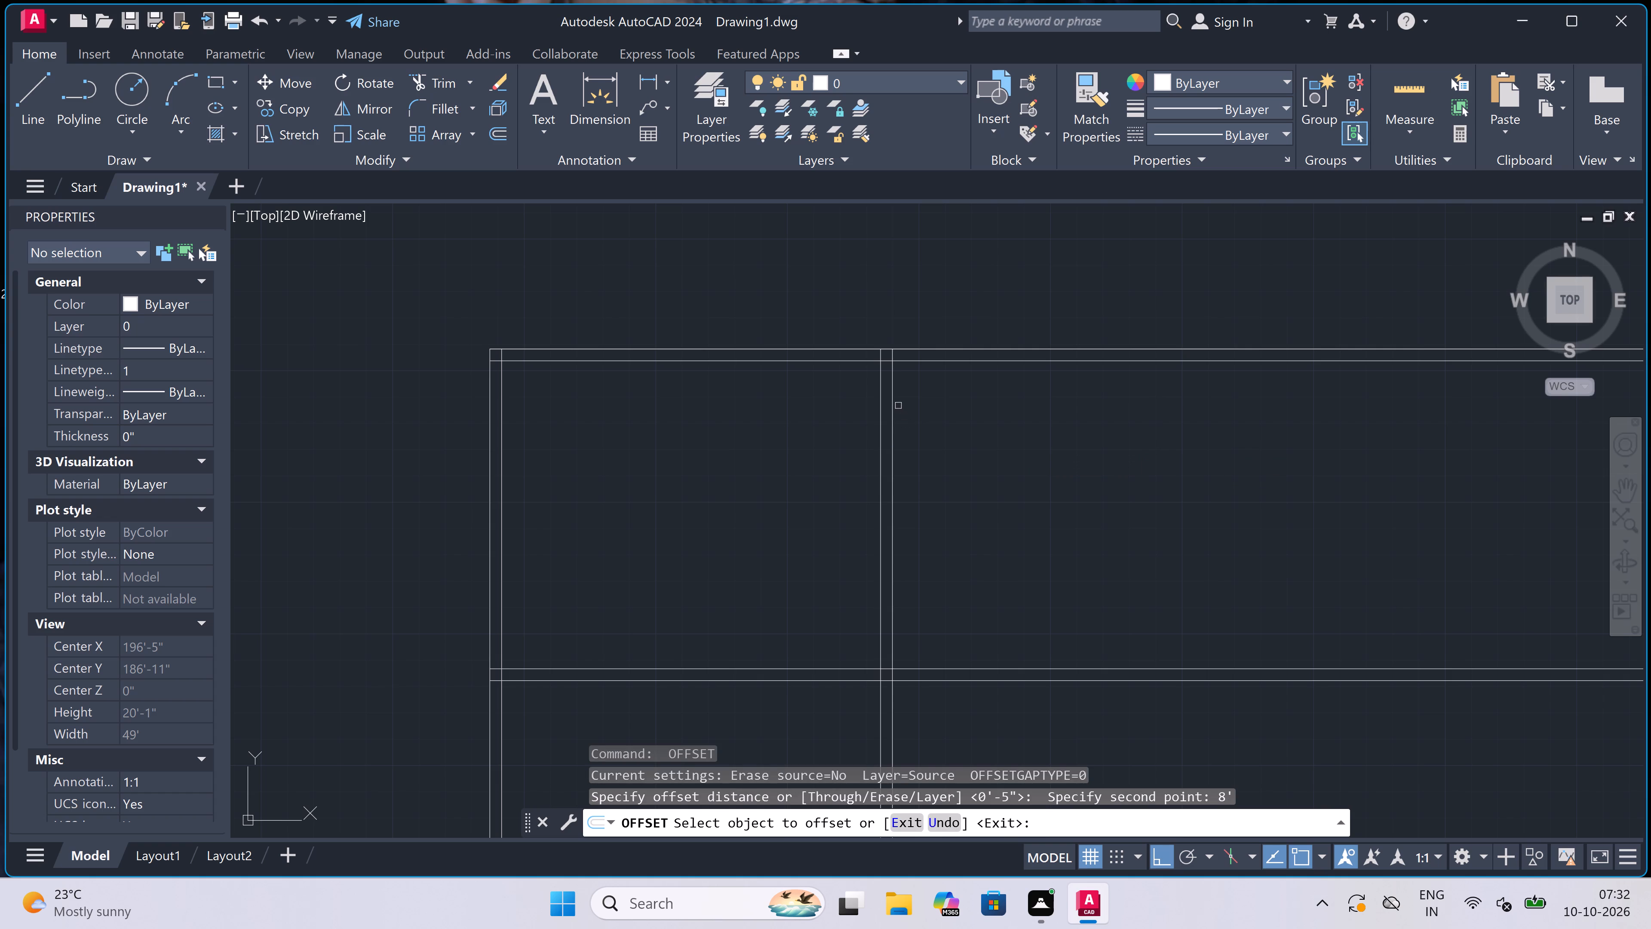
pyautogui.click(890, 395)
pyautogui.click(1001, 369)
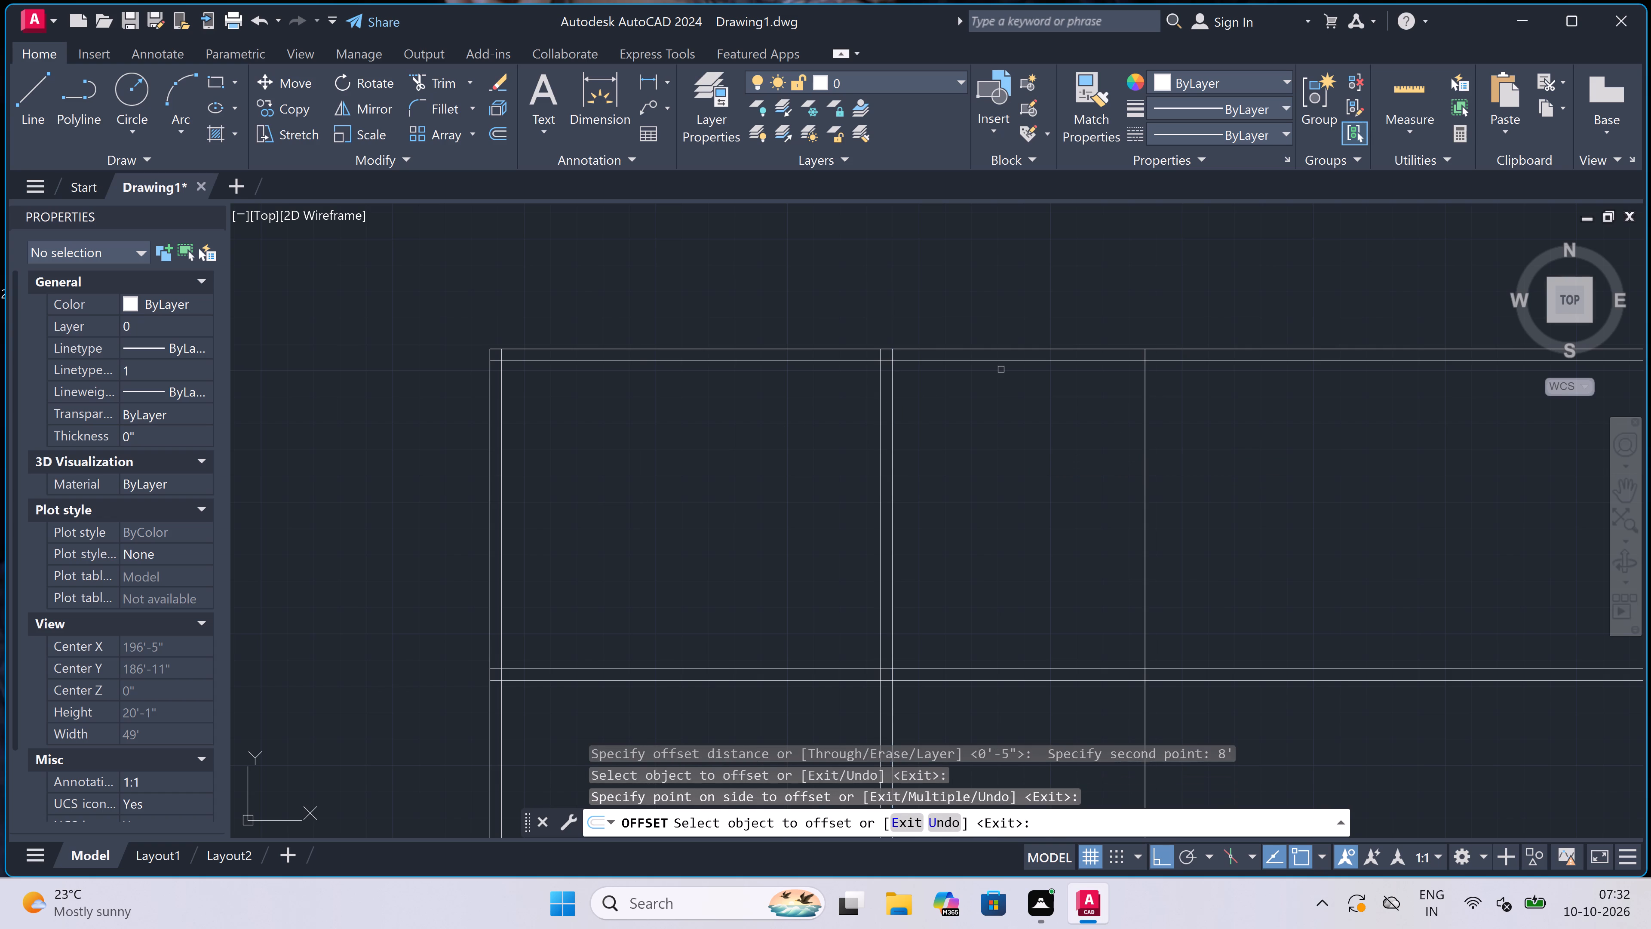
# Offset the newest vertical line 4.5" to the right to form the second vertical partition wall.
pyautogui.press('Escape')
pyautogui.press('space')
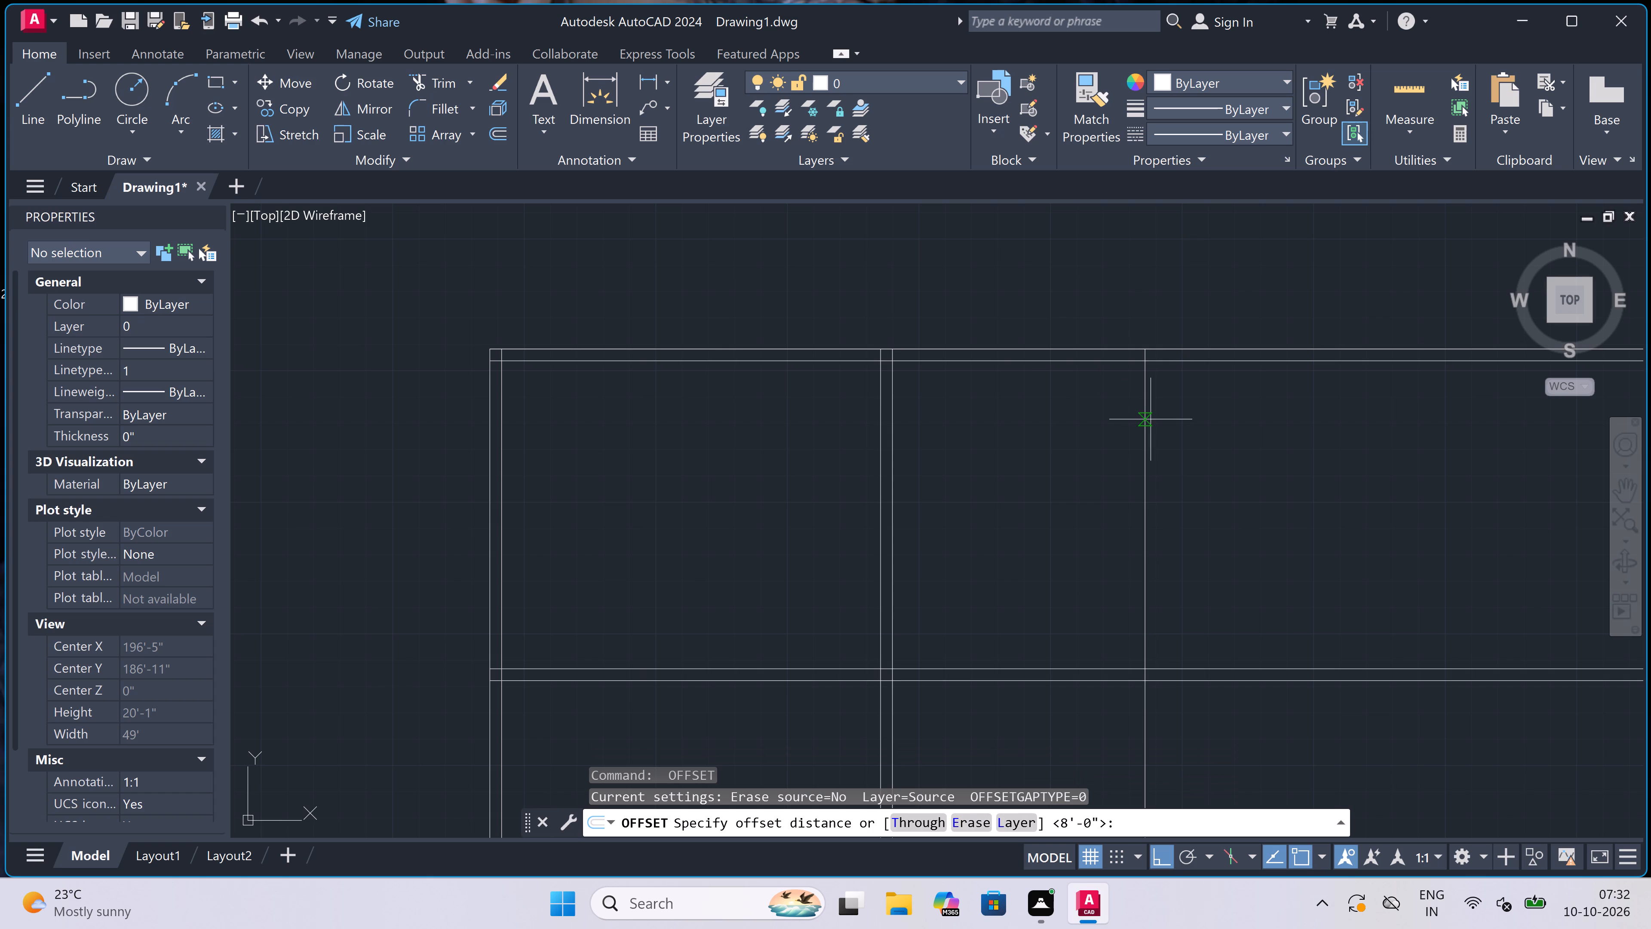
pyautogui.doubleClick(1150, 418)
pyautogui.write('4.5"')
pyautogui.press('space')
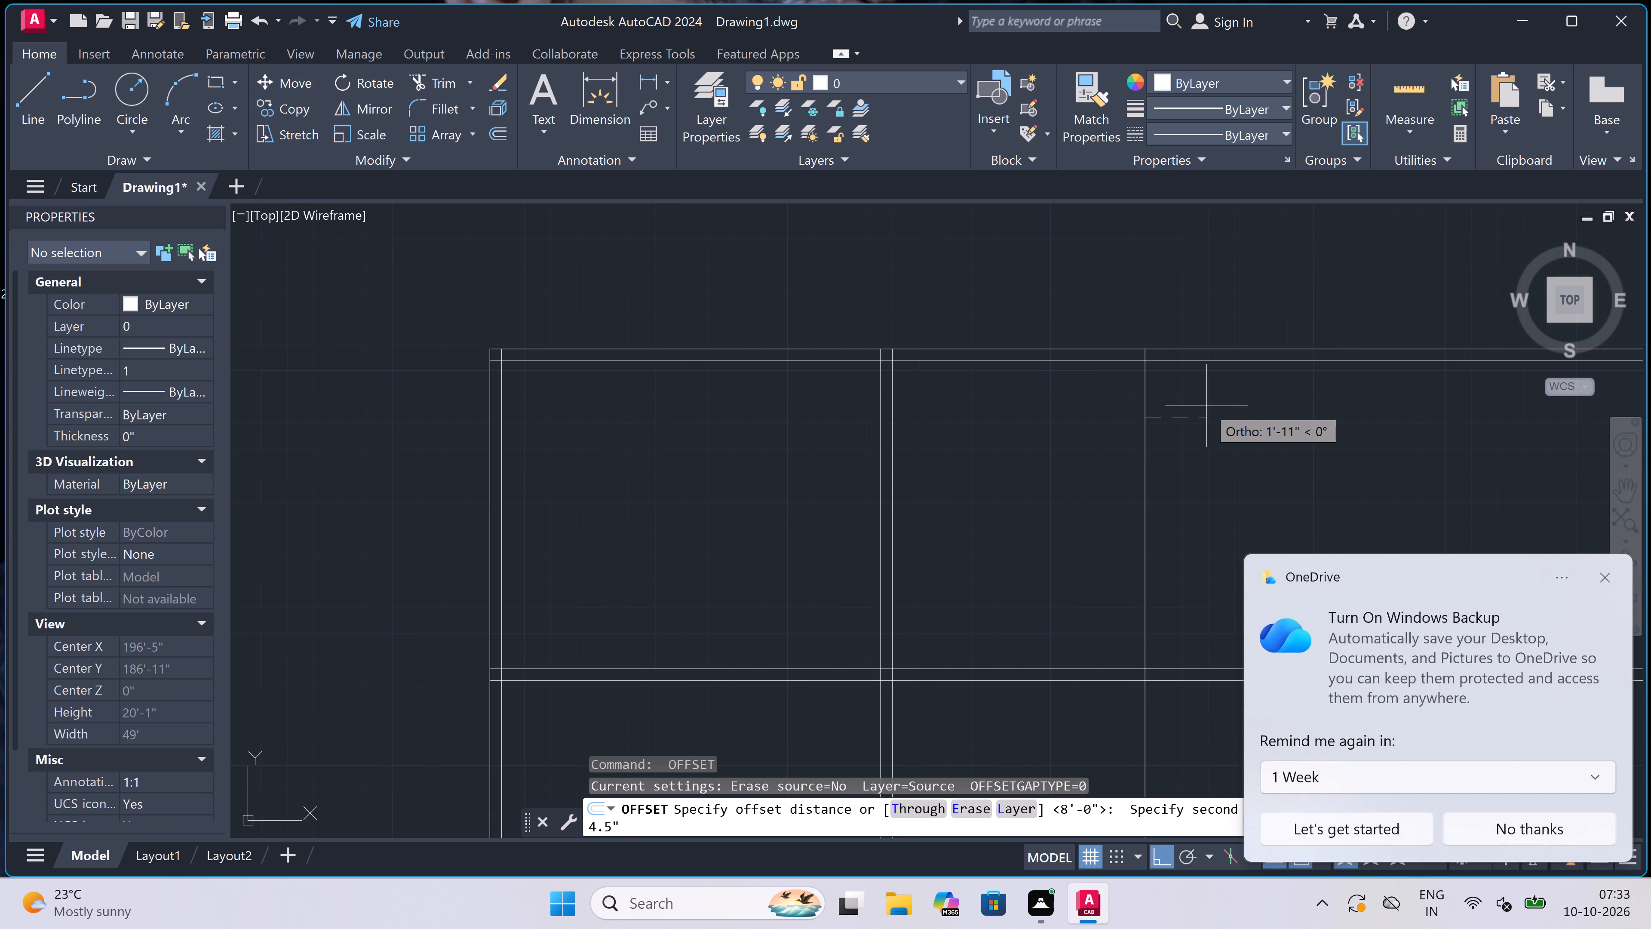
pyautogui.click(1145, 386)
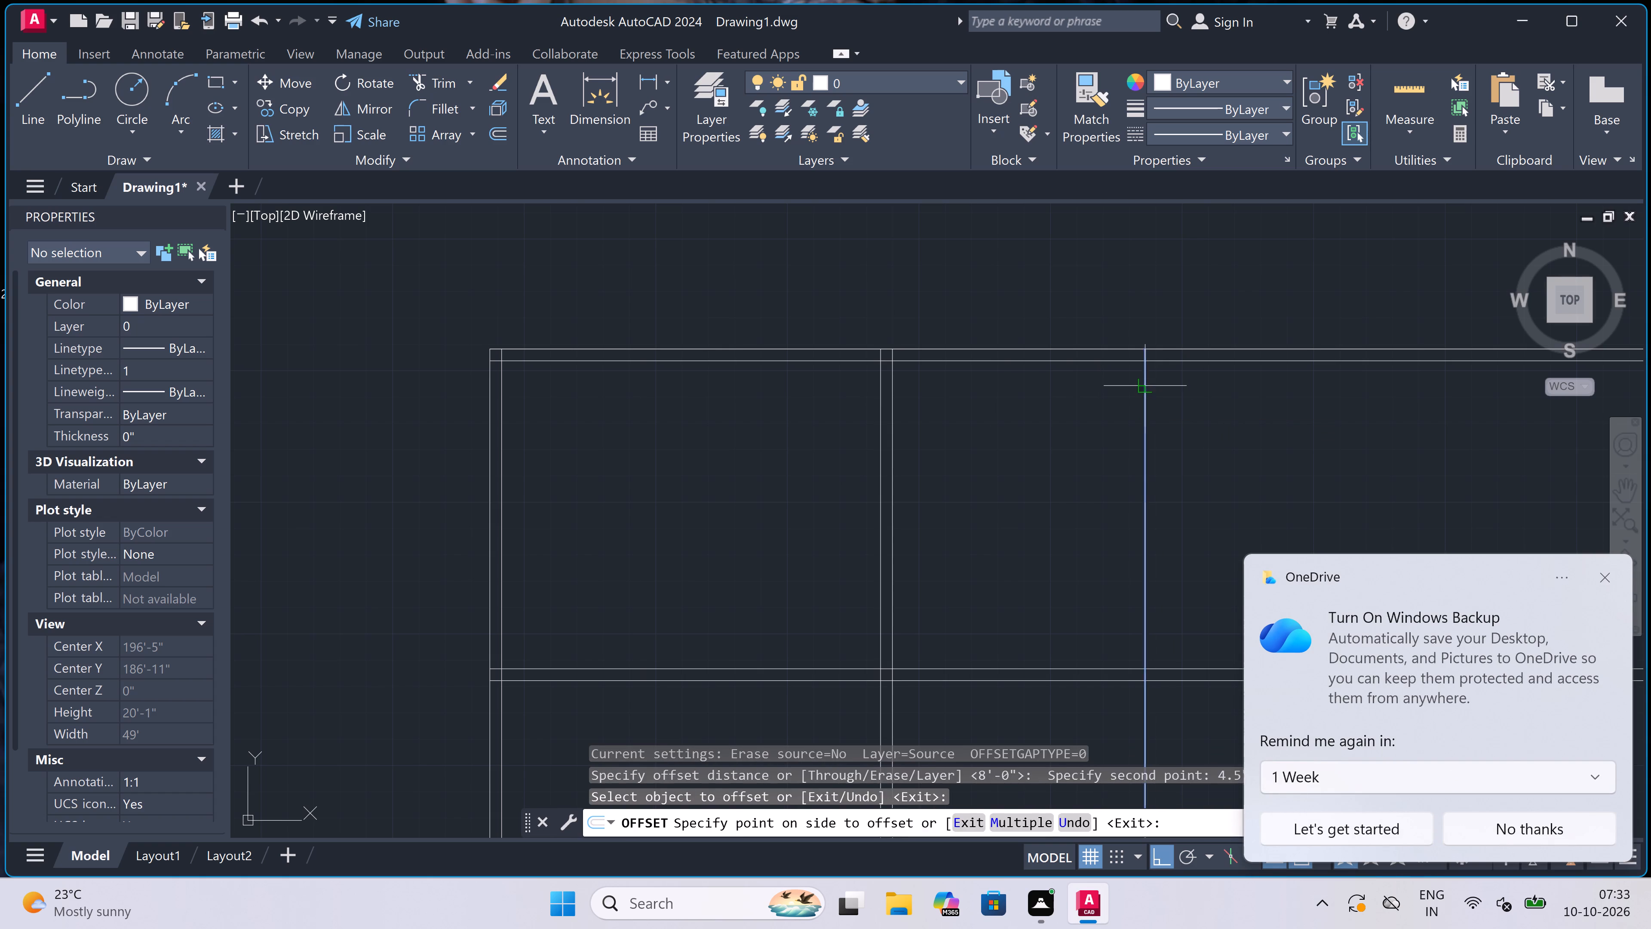
pyautogui.click(1179, 381)
pyautogui.scroll(-4, 902, 417)
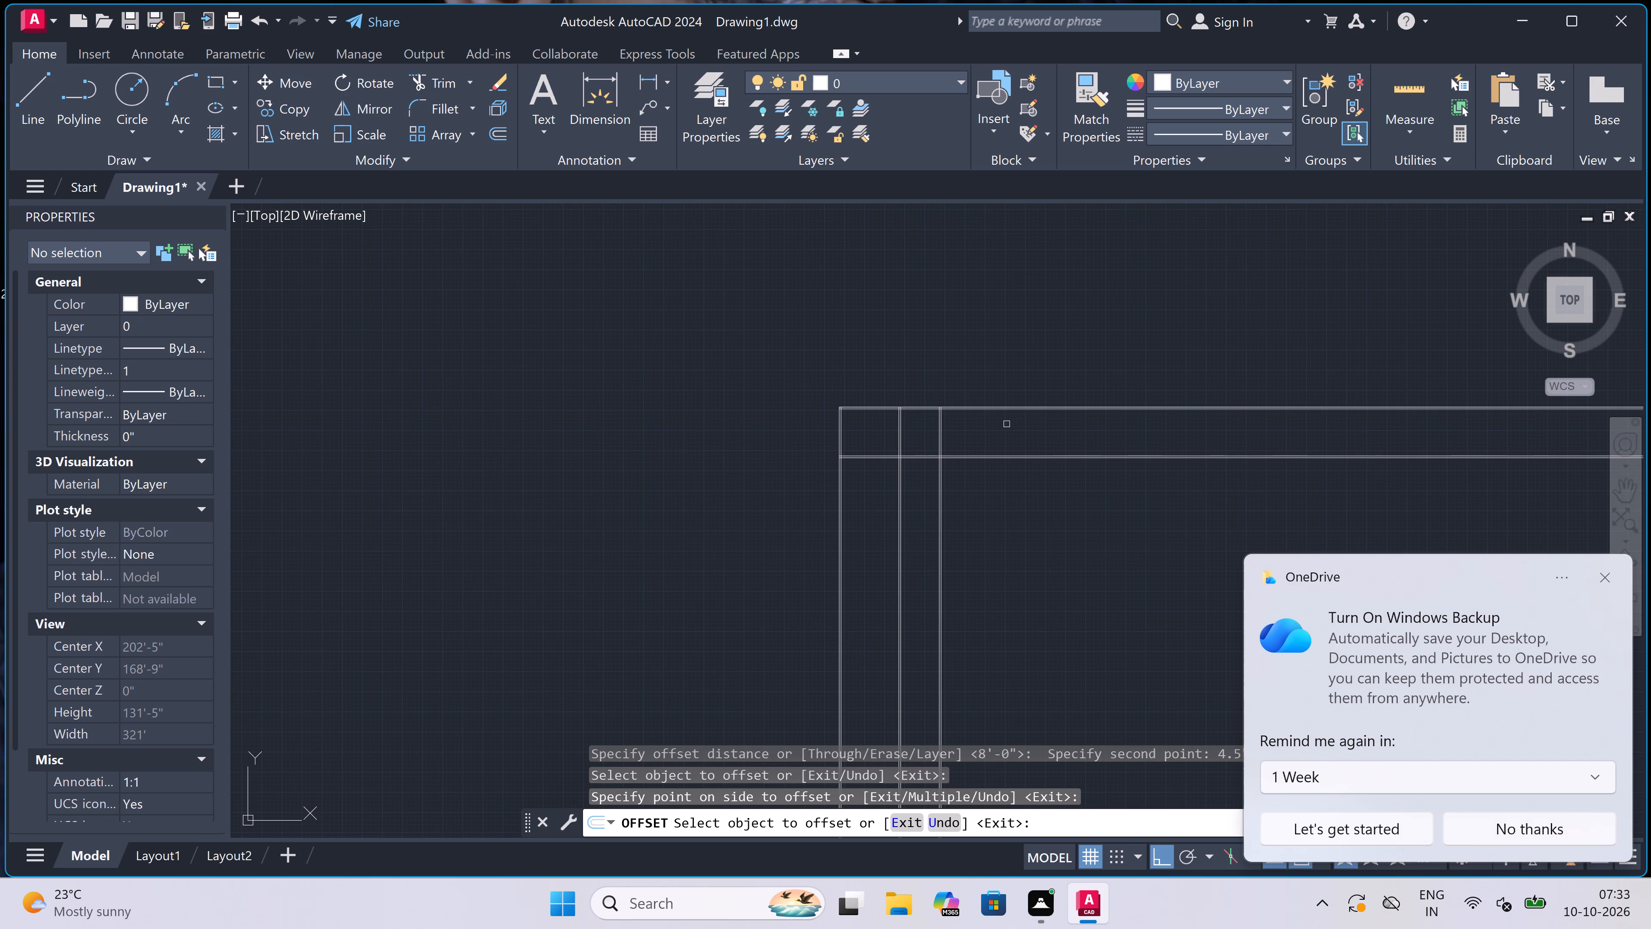
pyautogui.press('Escape')
# Offset the right-hand line of the second vertical partition wall 12' to the right.
pyautogui.scroll(4, 950, 429)
pyautogui.press('space')
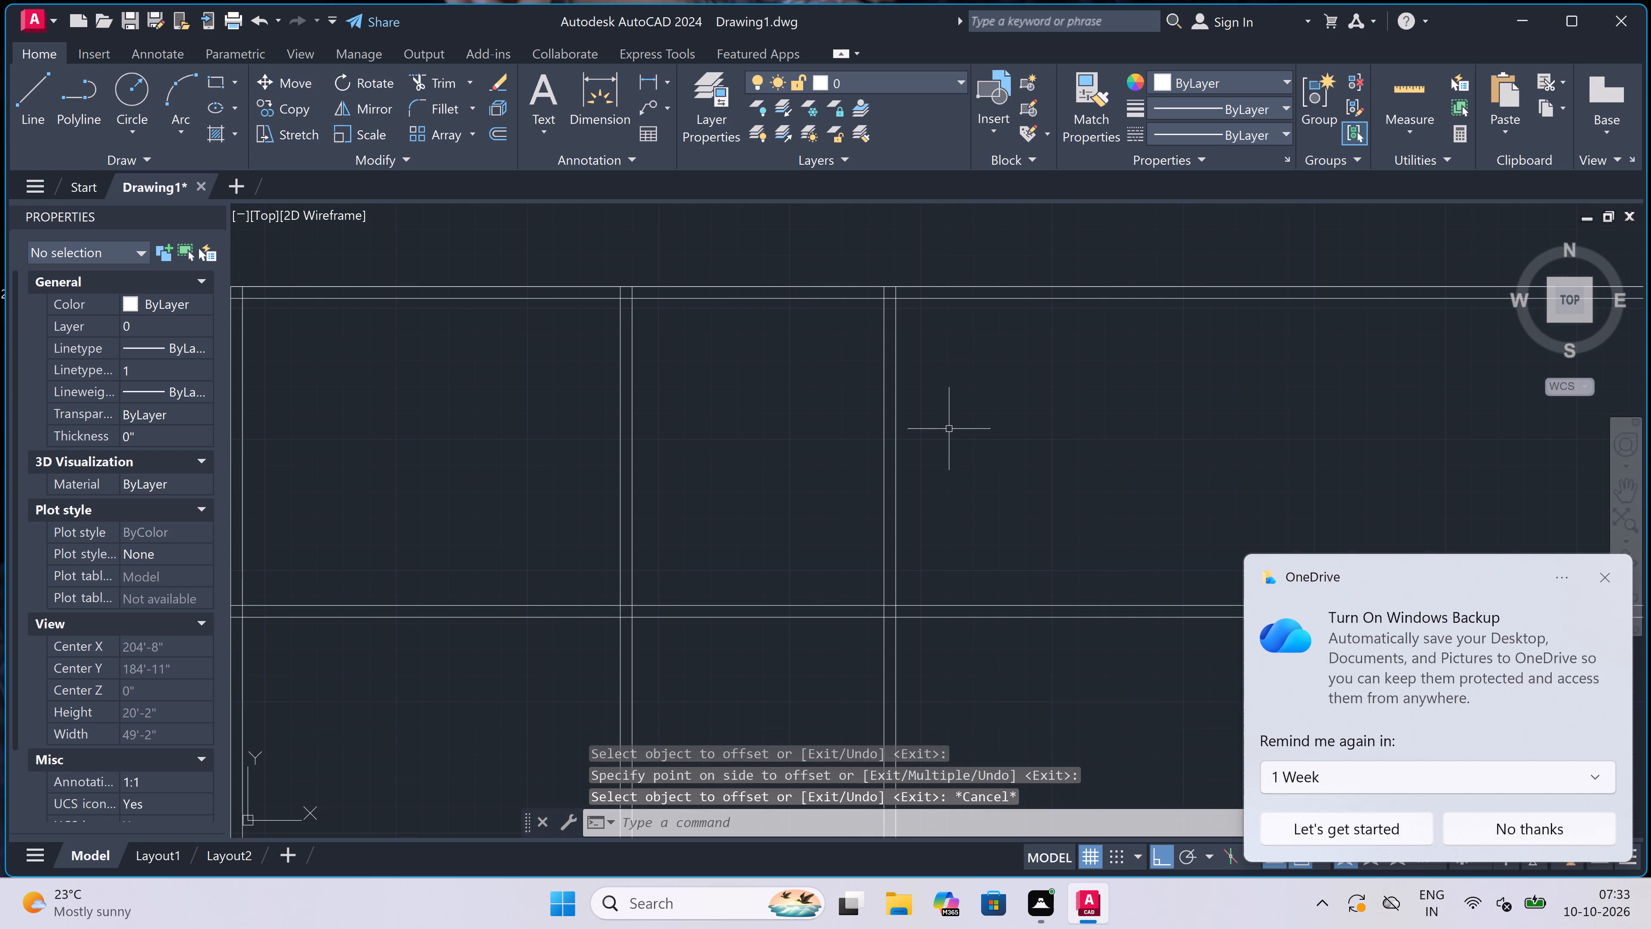
pyautogui.click(902, 425)
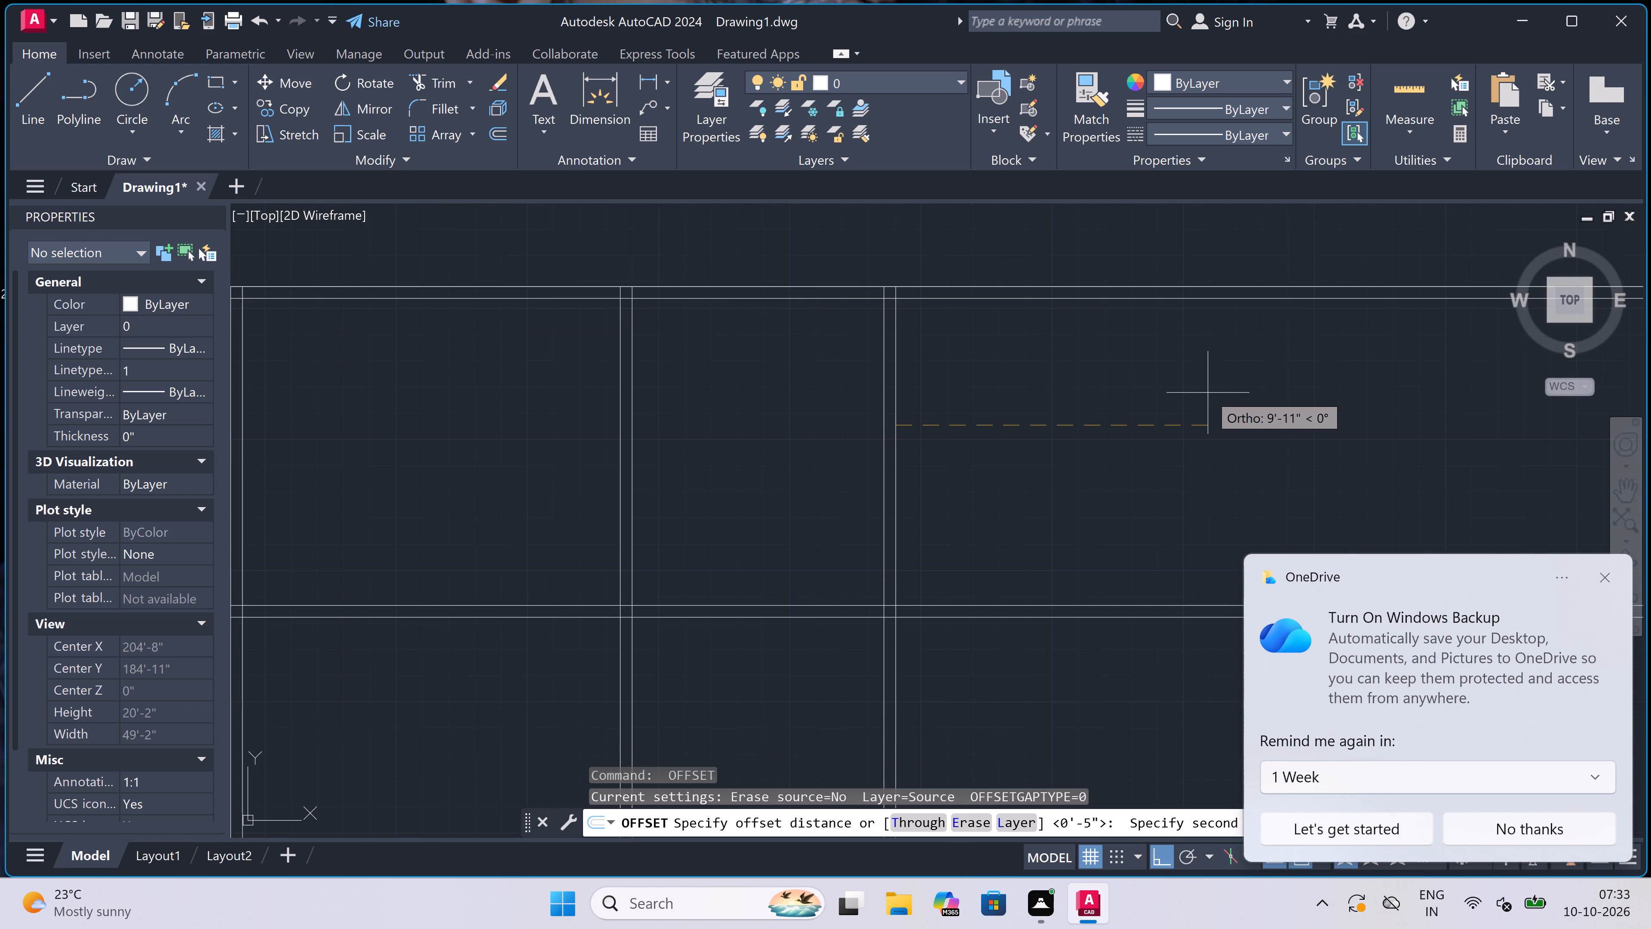
pyautogui.write("12'")
pyautogui.press('space')
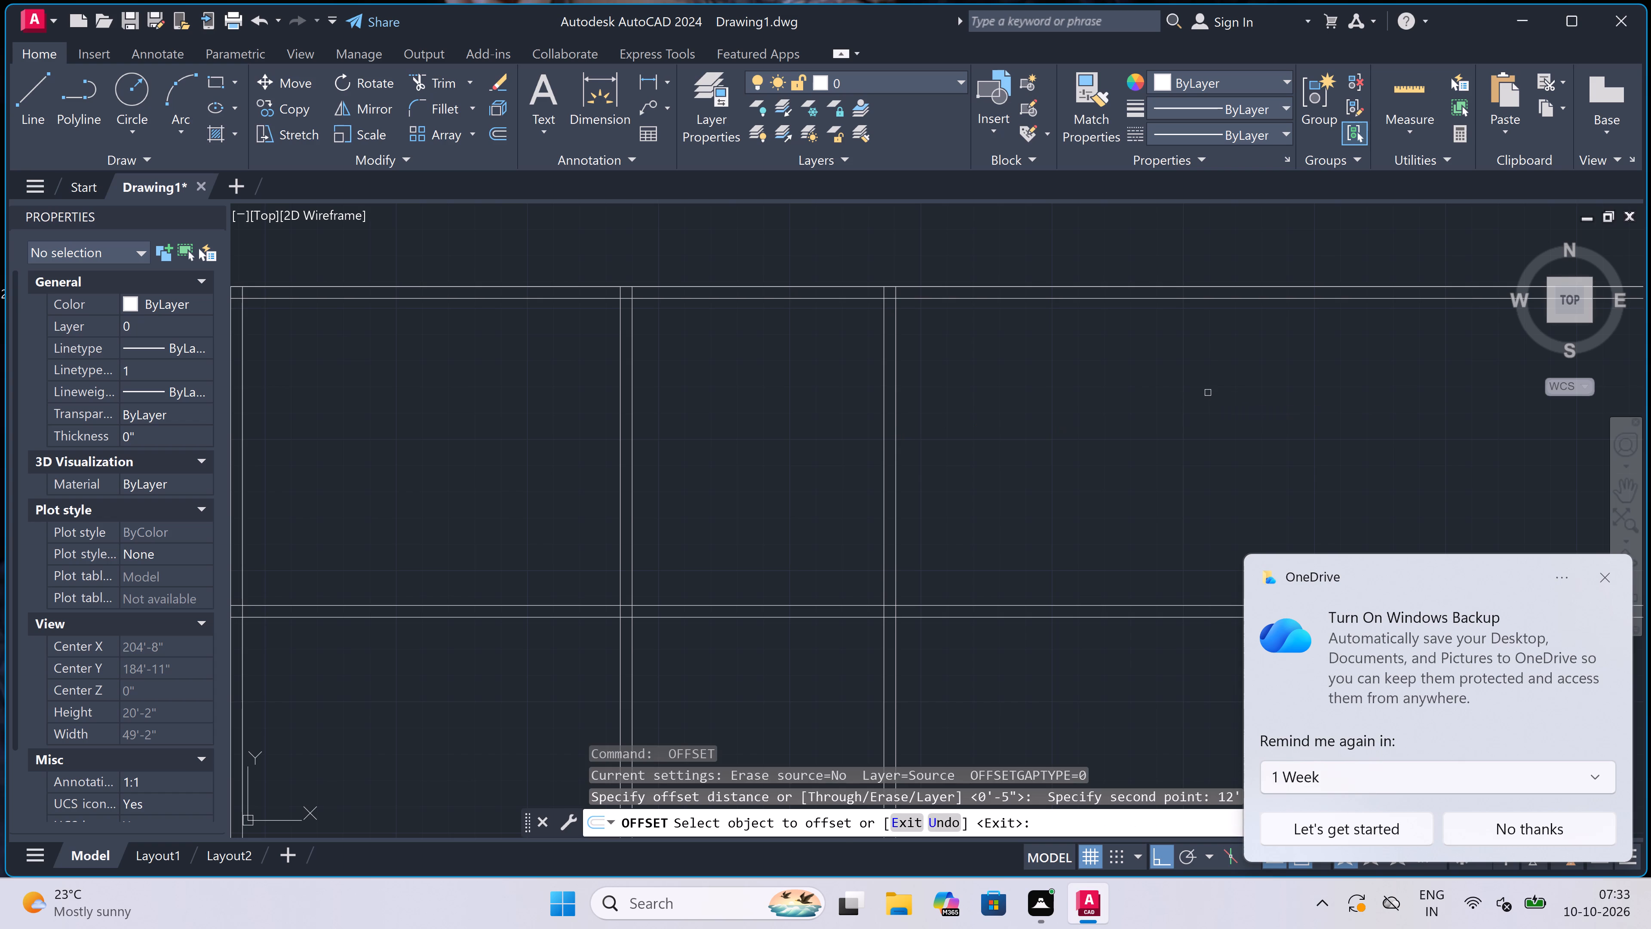
pyautogui.click(893, 420)
pyautogui.click(1068, 398)
pyautogui.press('Escape')
# Offset the new vertical line 4.5" to the right to form the third vertical partition wall.
pyautogui.scroll(-4, 800, 443)
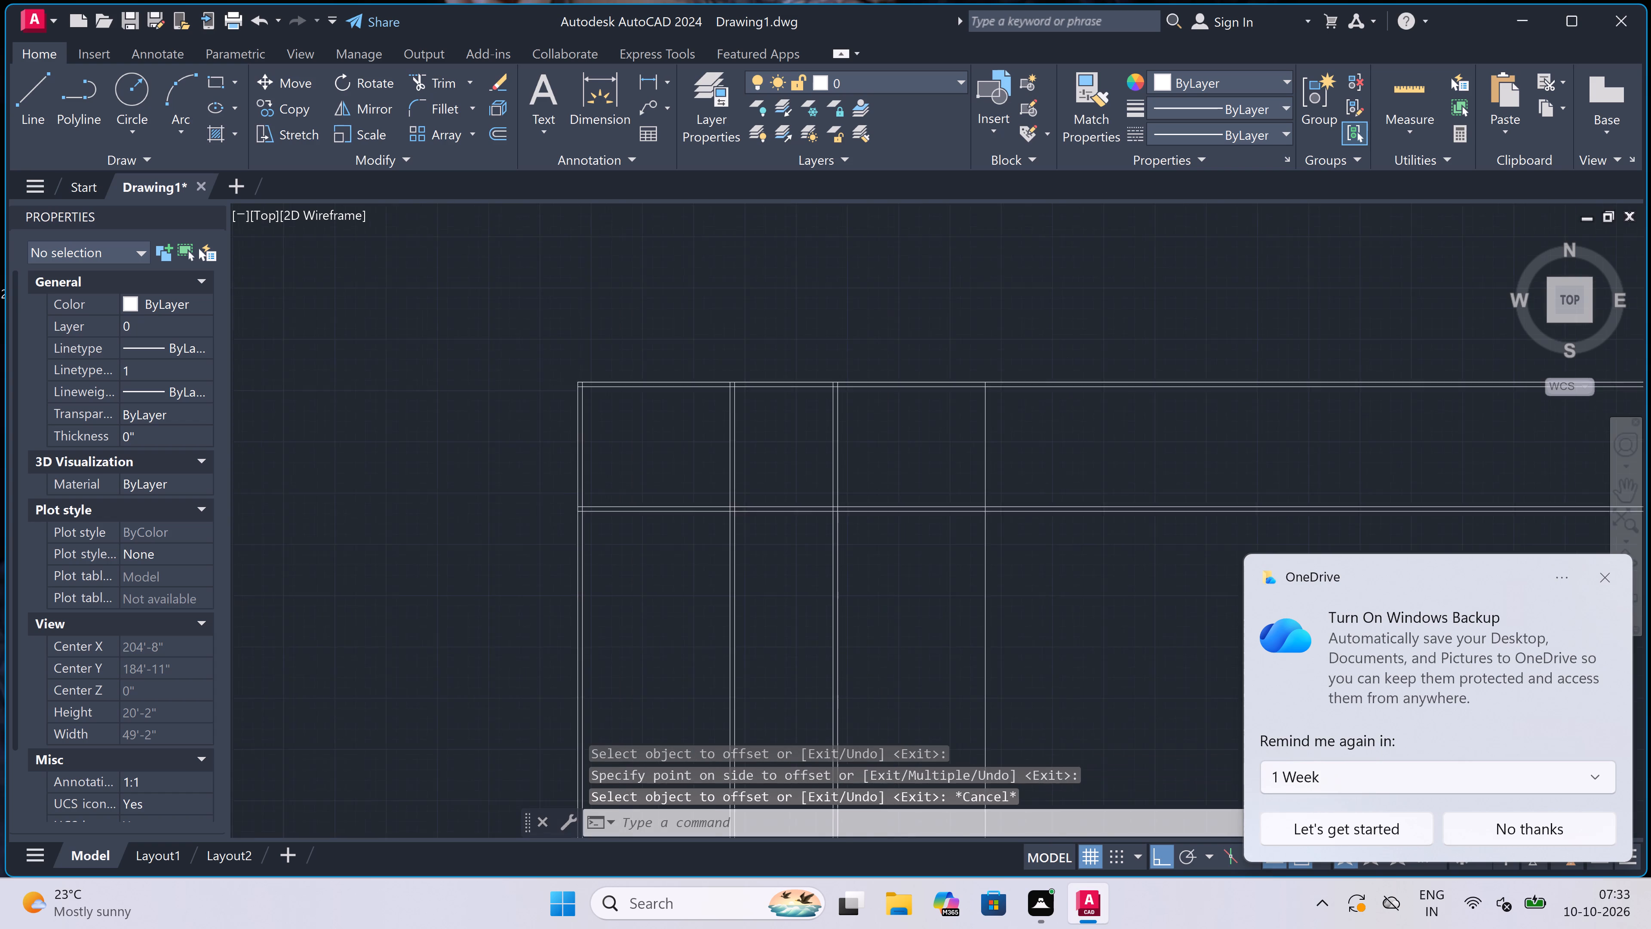
pyautogui.scroll(2, 924, 427)
pyautogui.press('space')
pyautogui.scroll(1, 786, 458)
pyautogui.moveTo(789, 455); pyautogui.dragTo(793, 455)
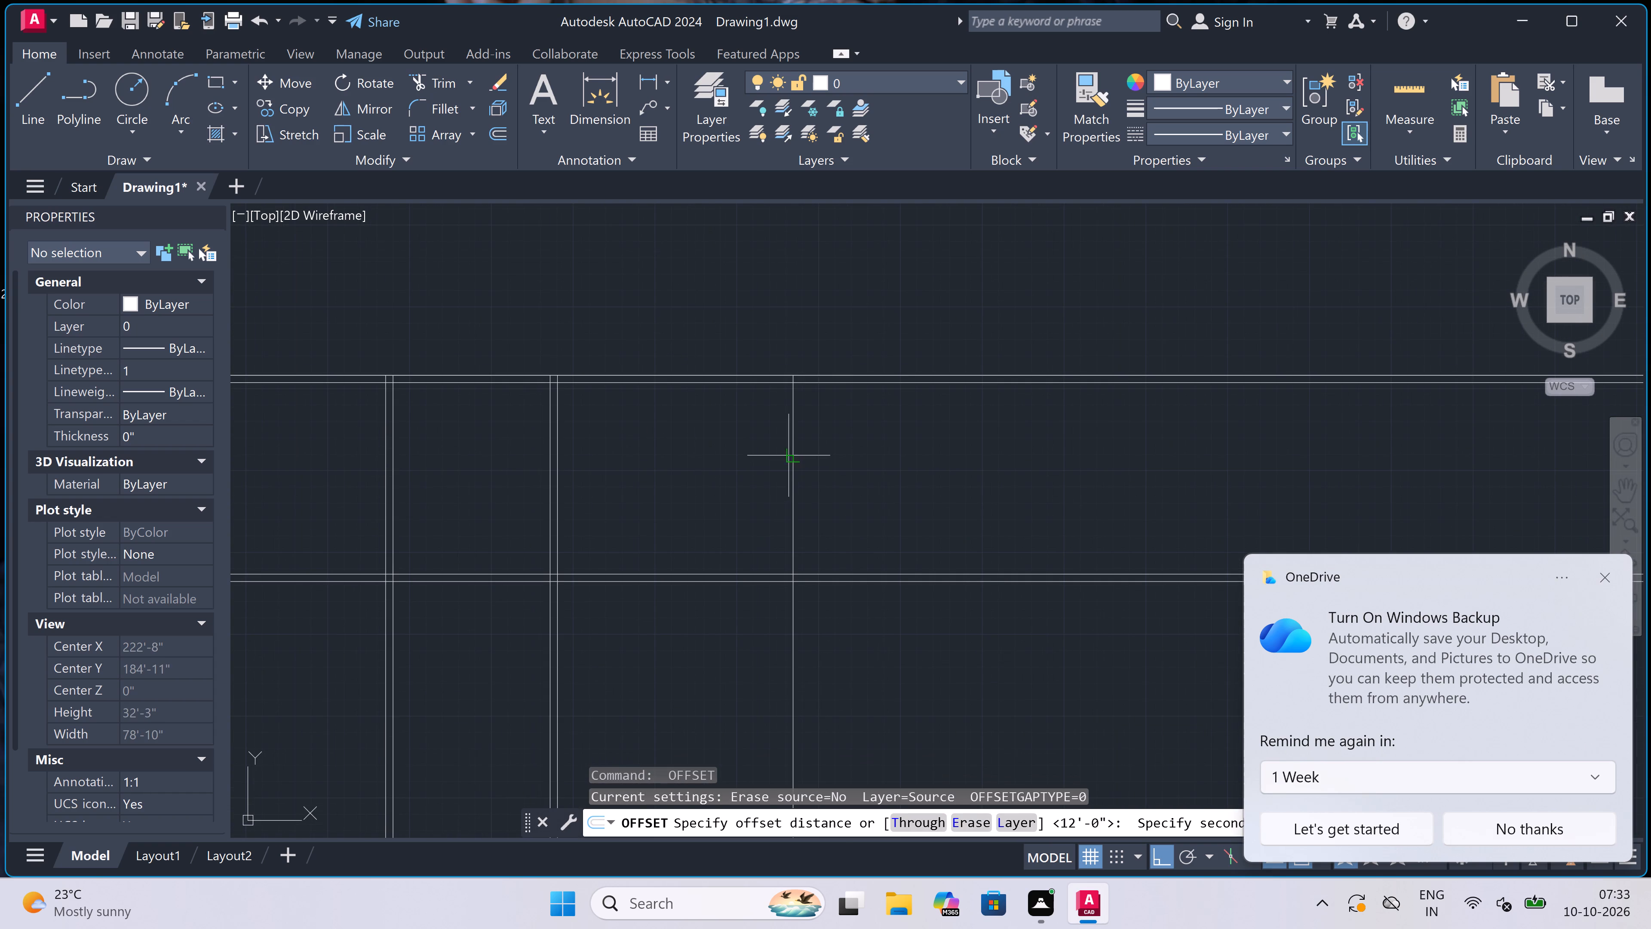
pyautogui.write('4.5"')
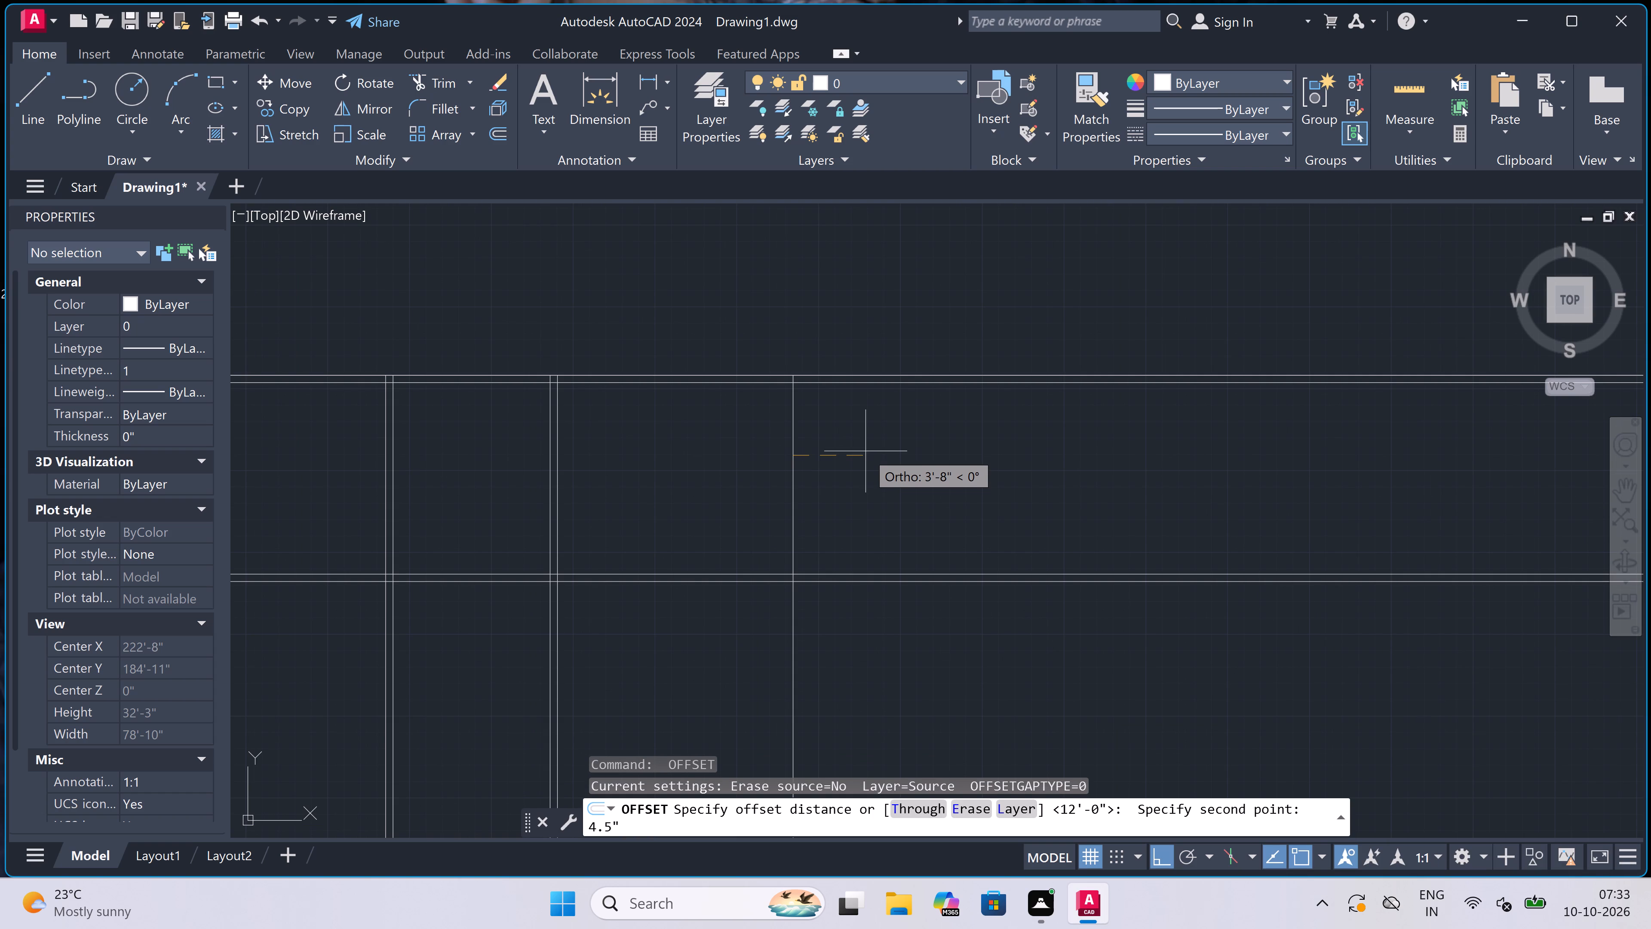
pyautogui.press('space')
pyautogui.click(792, 442)
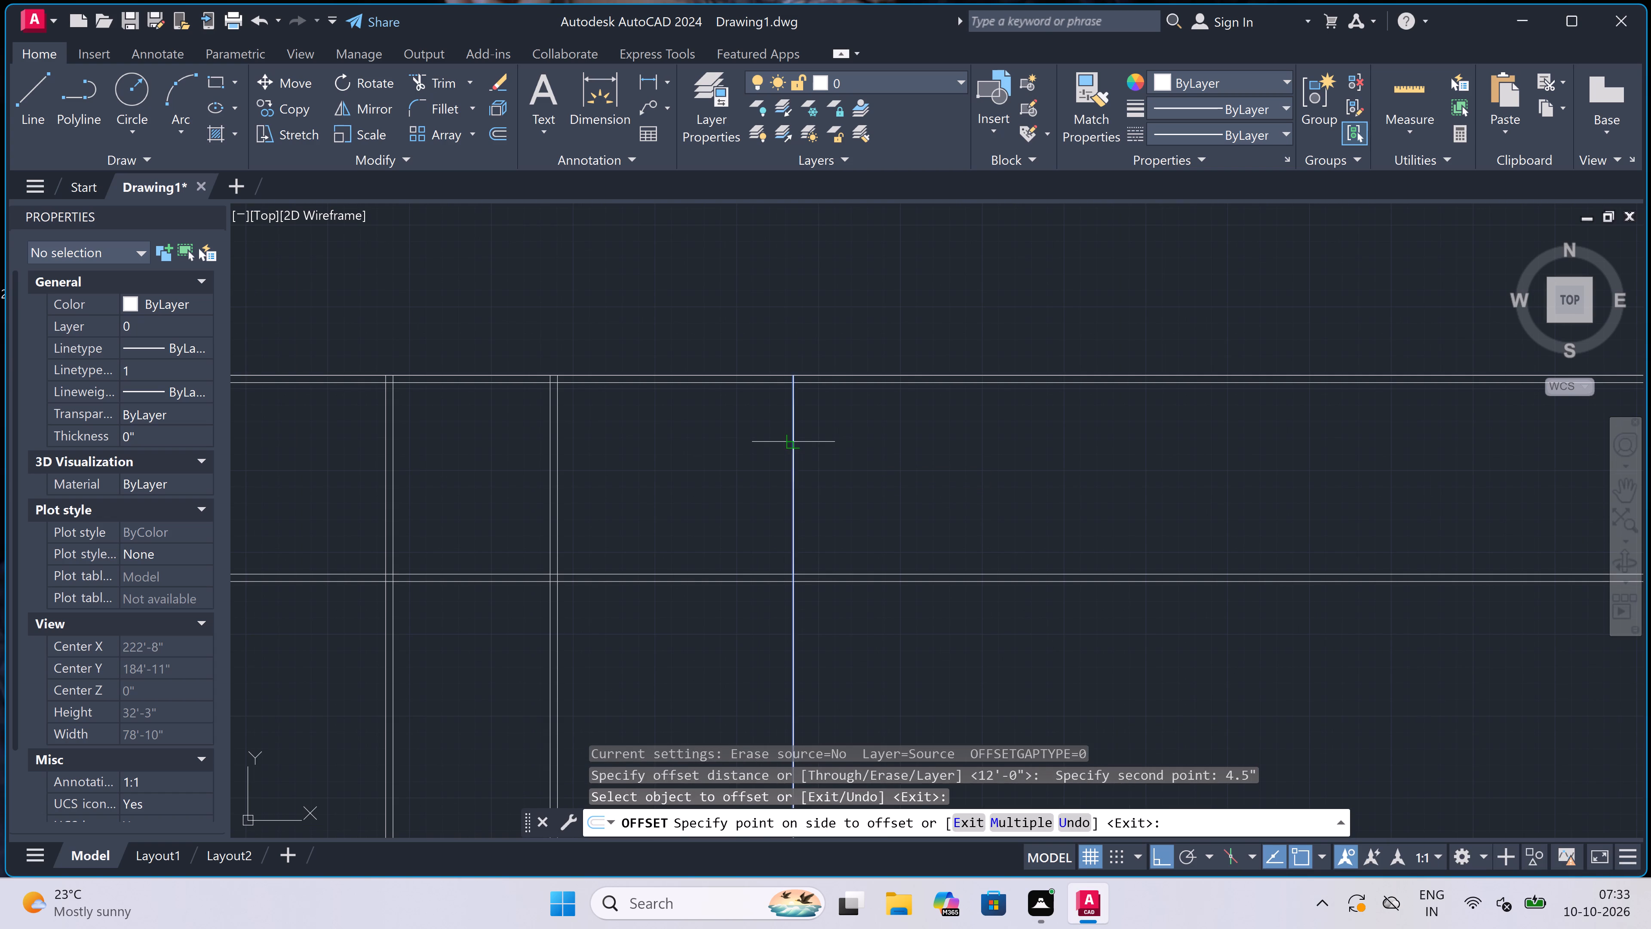
pyautogui.click(893, 432)
pyautogui.press('Escape')
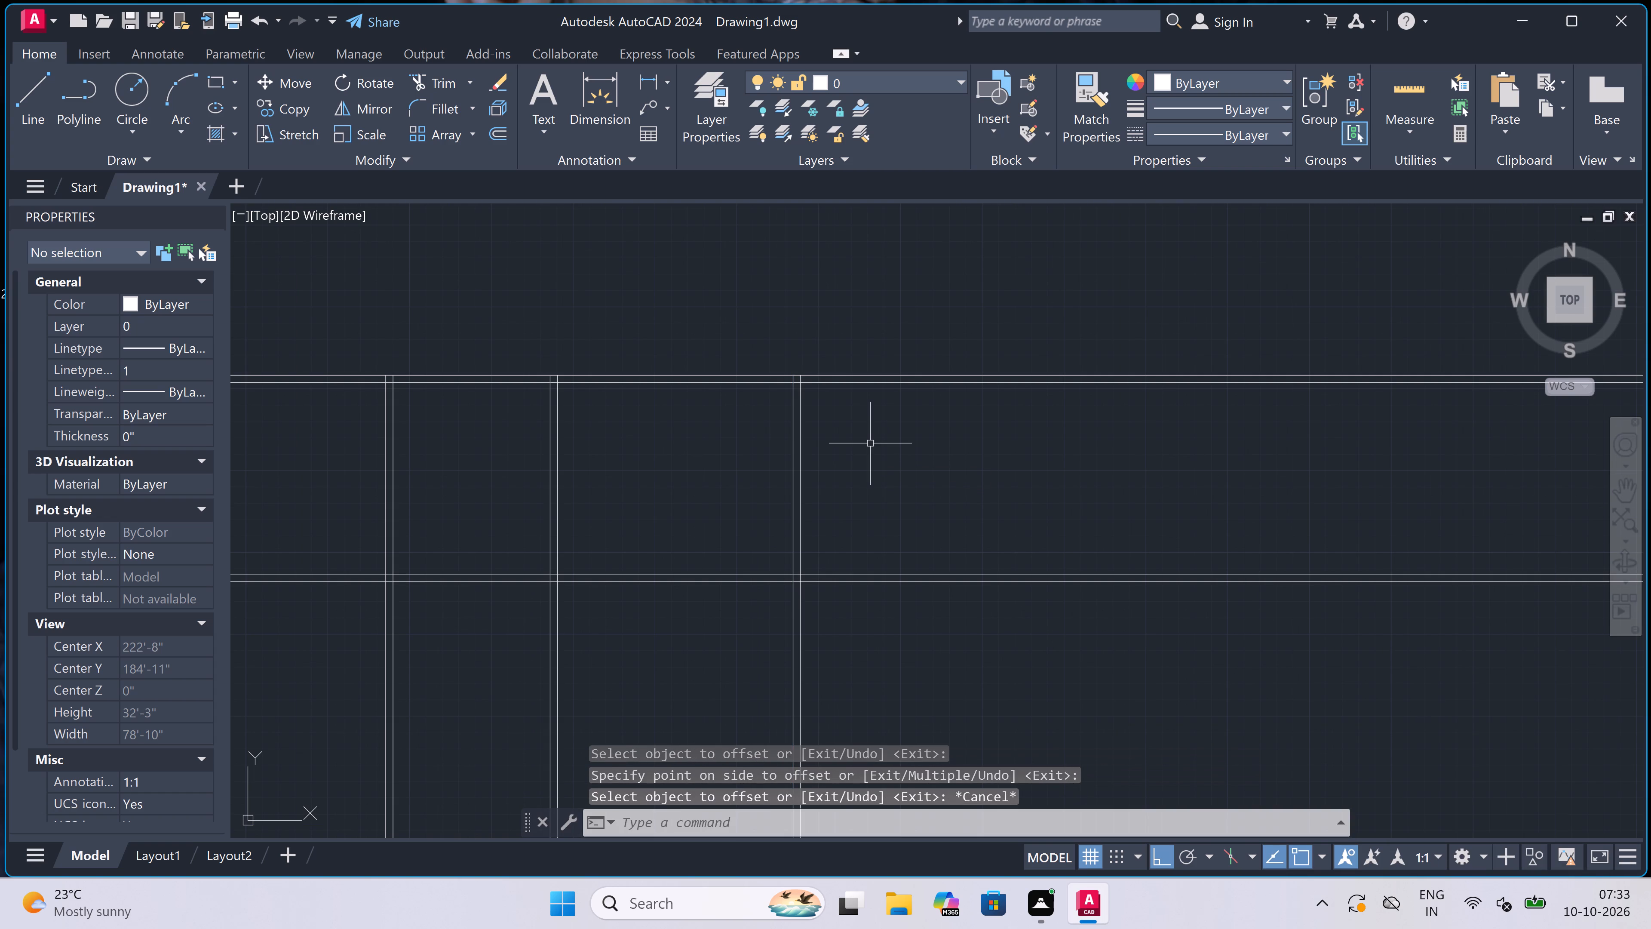
# Draw the right door jamb across the horizontal partition left of the first vertical partition, with a 2" stub leftward from its midpoint and a 3' leaf upward.
pyautogui.scroll(-3, 870, 442)
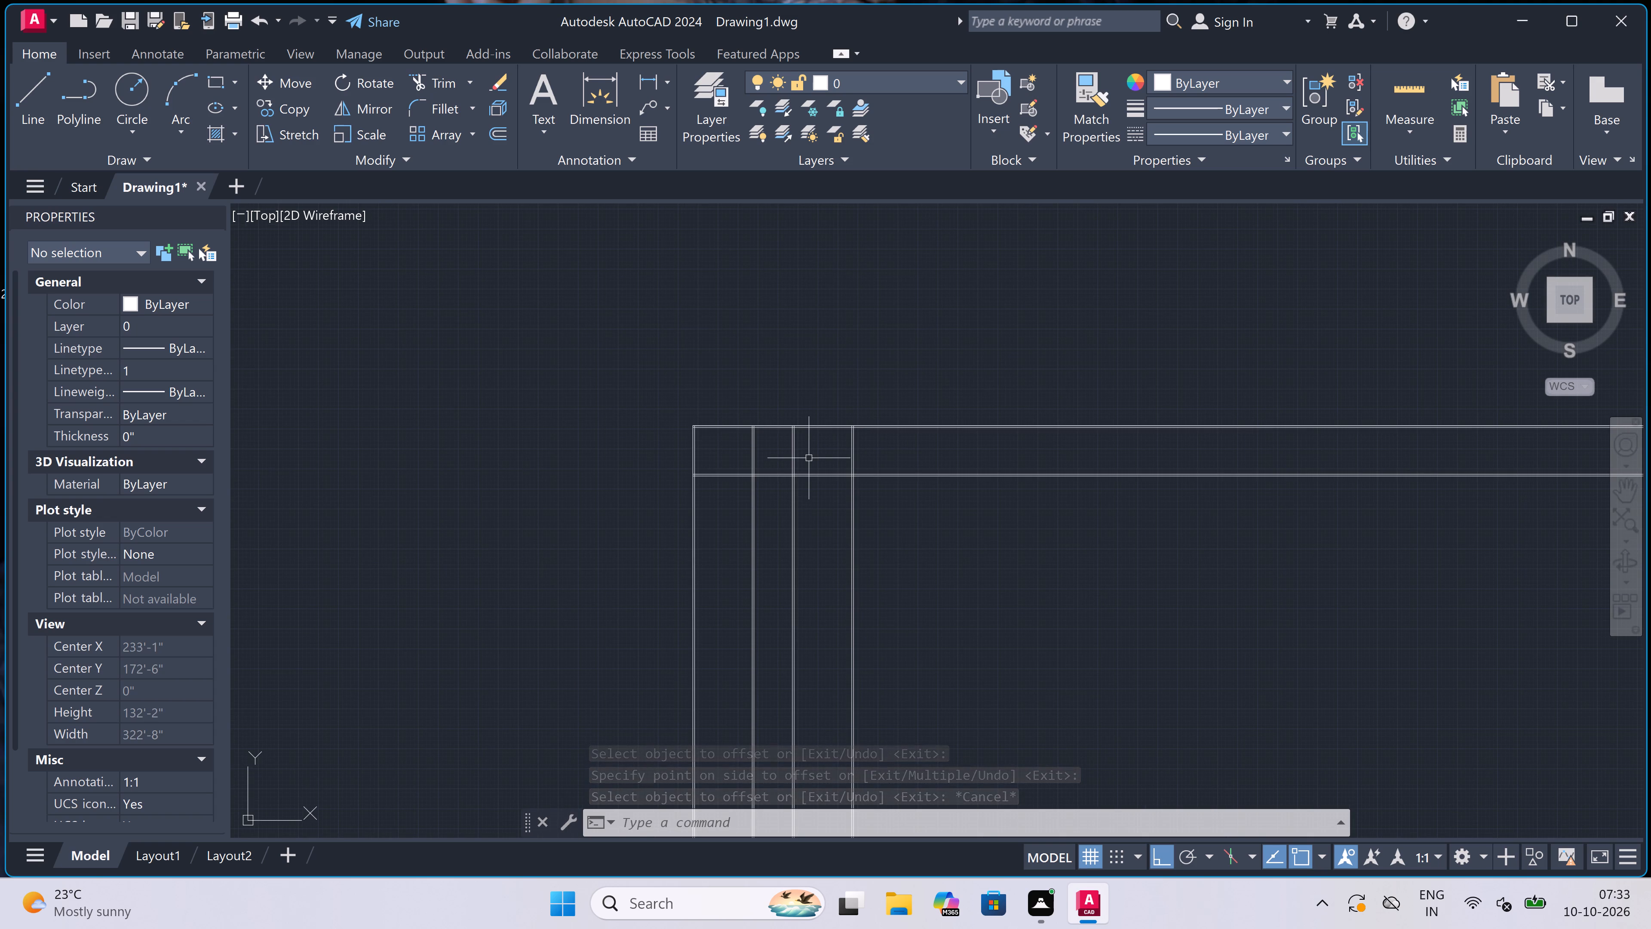
pyautogui.scroll(6, 755, 470)
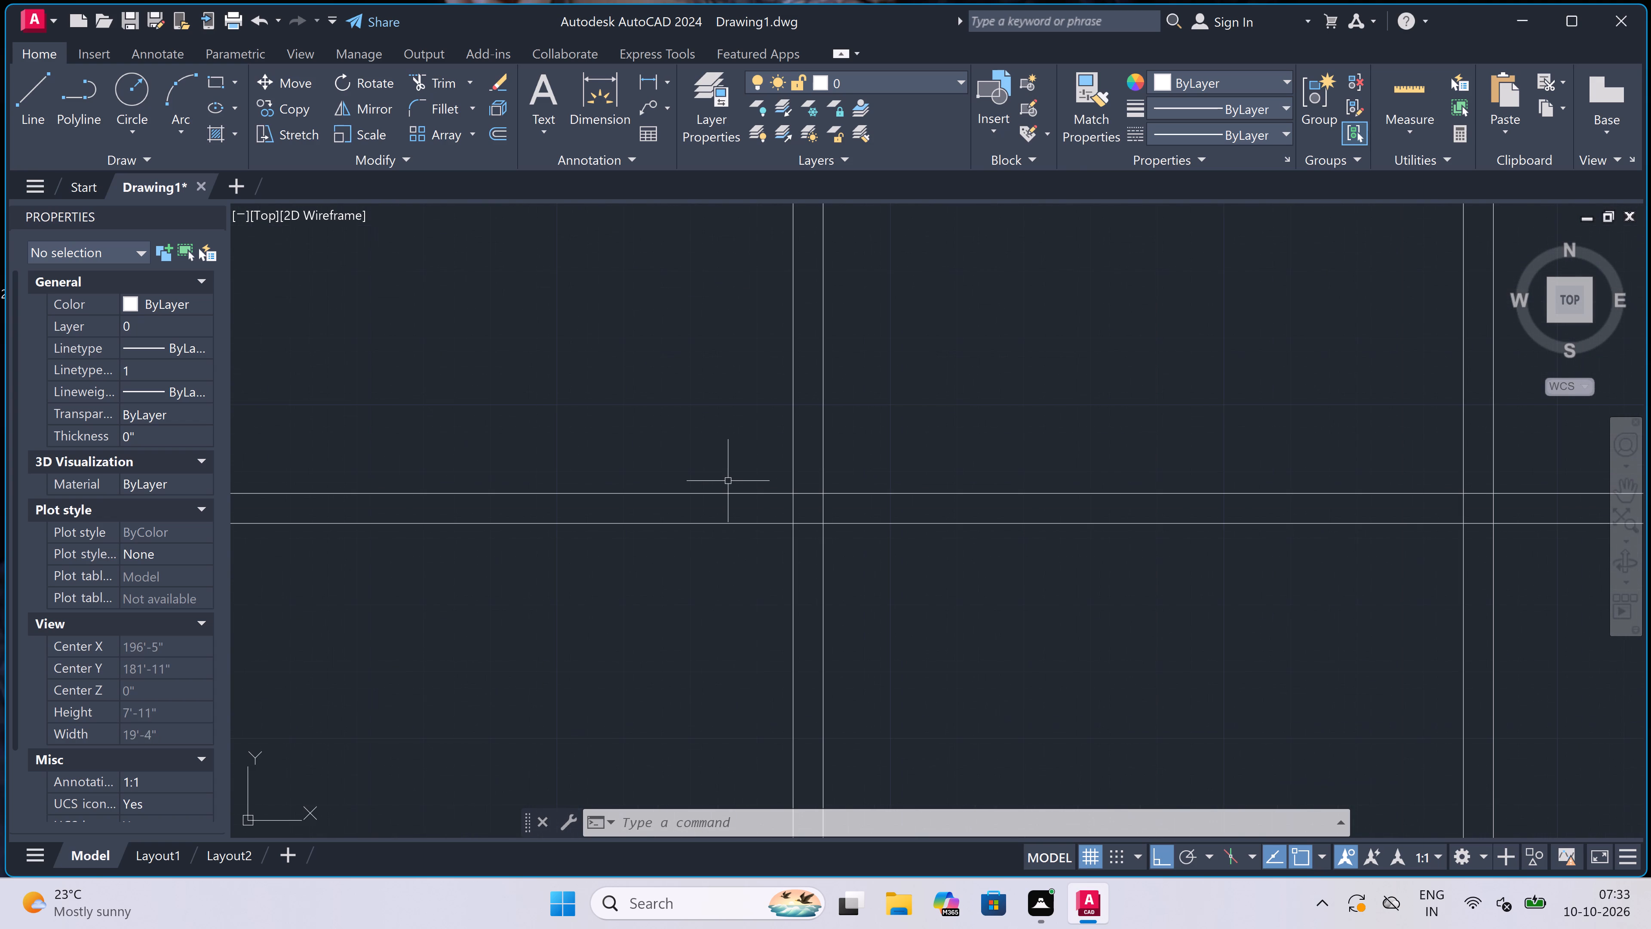
pyautogui.press('l')
pyautogui.press('space')
pyautogui.scroll(1, 746, 496)
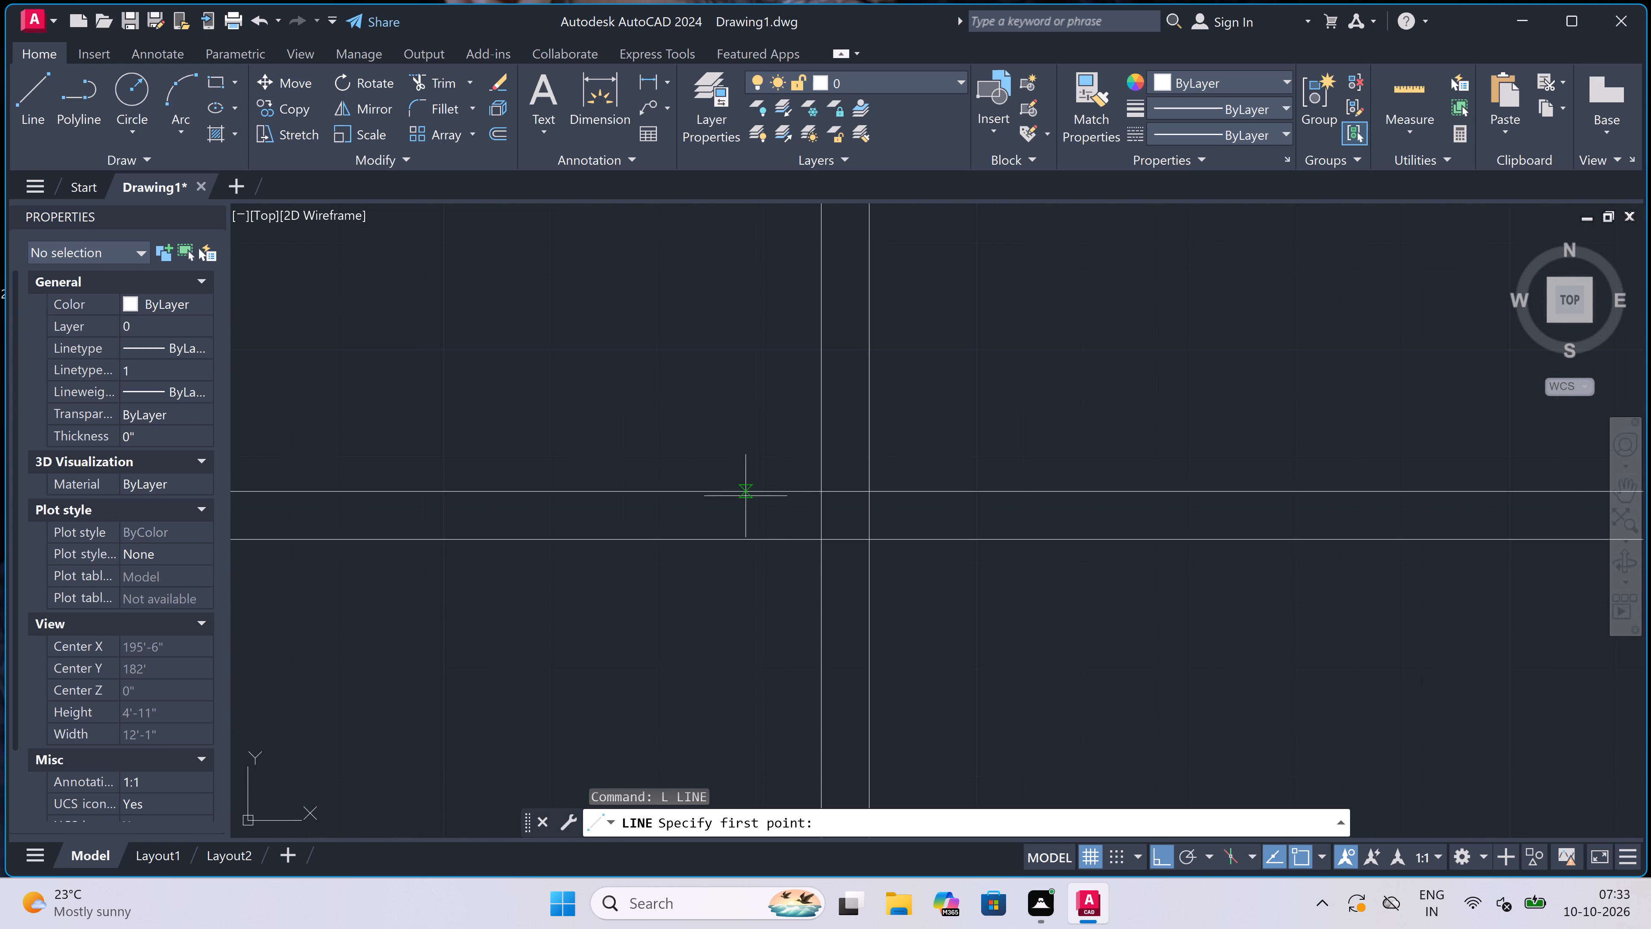
pyautogui.click(758, 496)
pyautogui.doubleClick(761, 544)
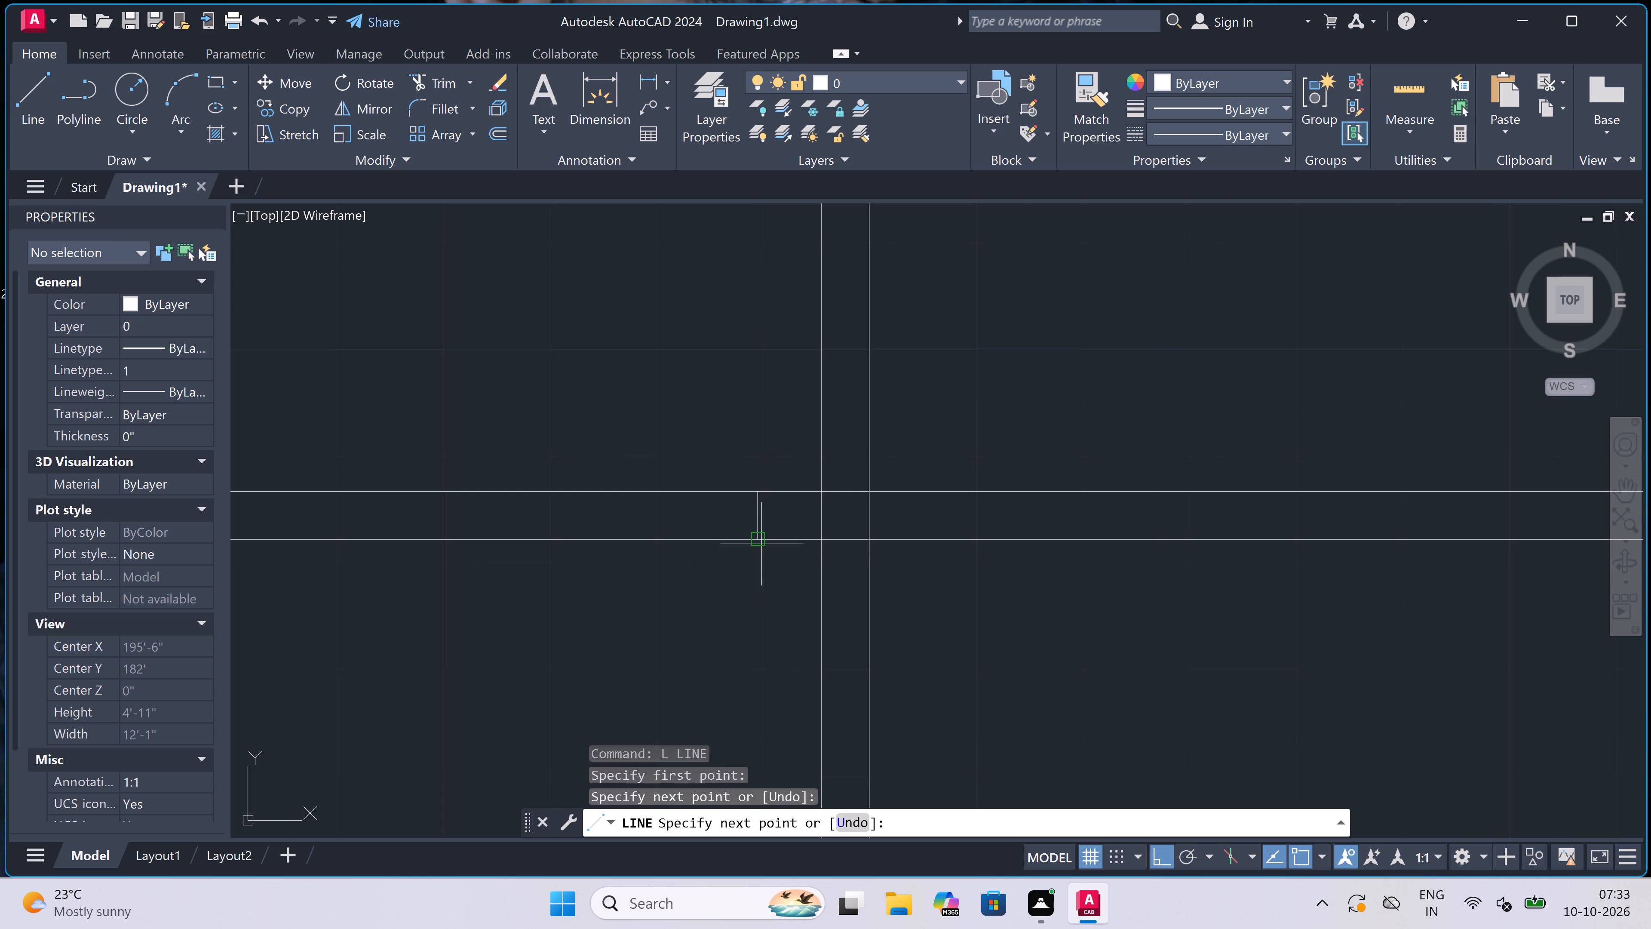
pyautogui.click(757, 518)
pyautogui.write('2"')
pyautogui.press('space')
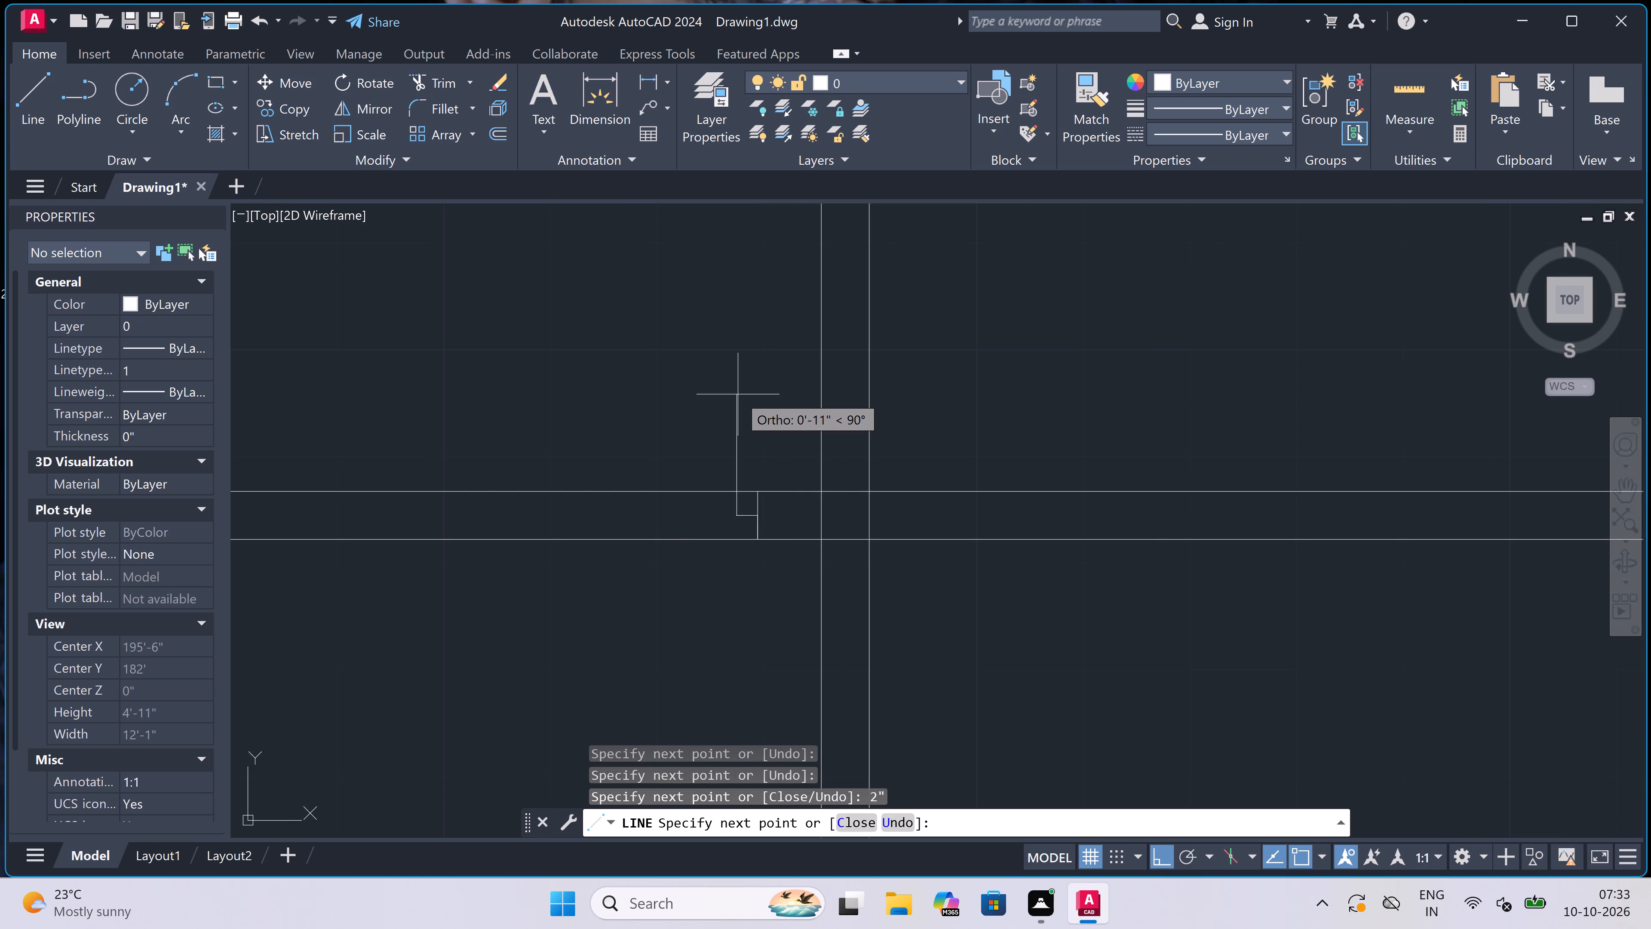
pyautogui.write("3'")
pyautogui.press('space')
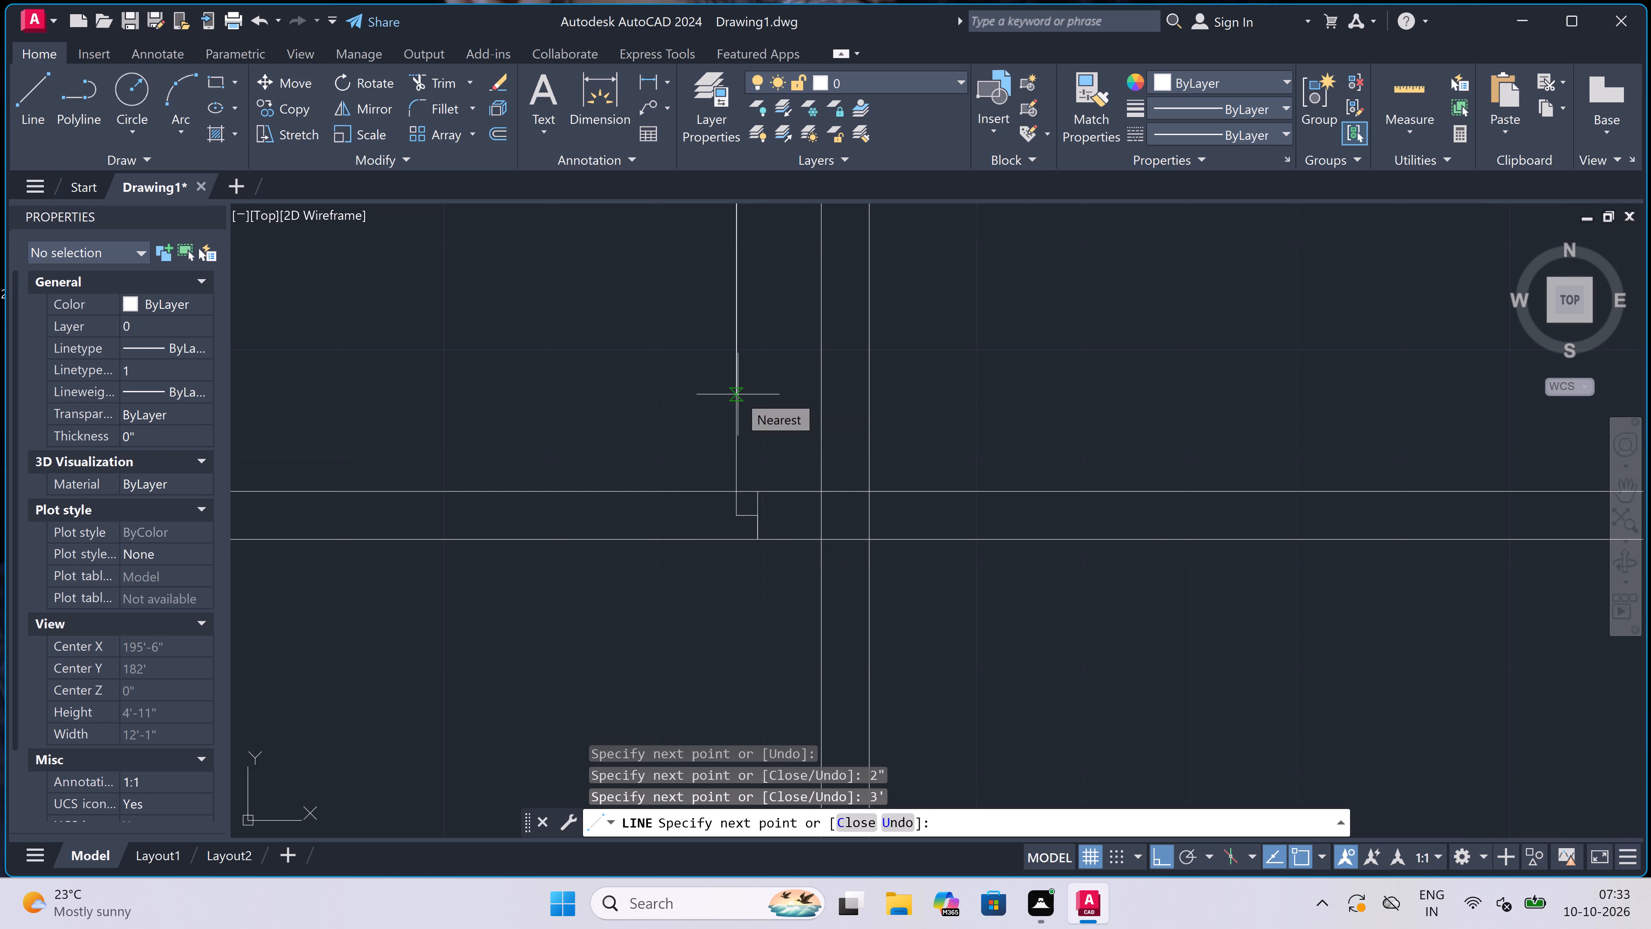
pyautogui.press('Escape')
# Draw the opposite door jamb across the horizontal partition wall, adding a 2" stub from its midpoint toward the door leaf.
pyautogui.press('space')
pyautogui.scroll(-2, 630, 504)
pyautogui.scroll(2, 476, 495)
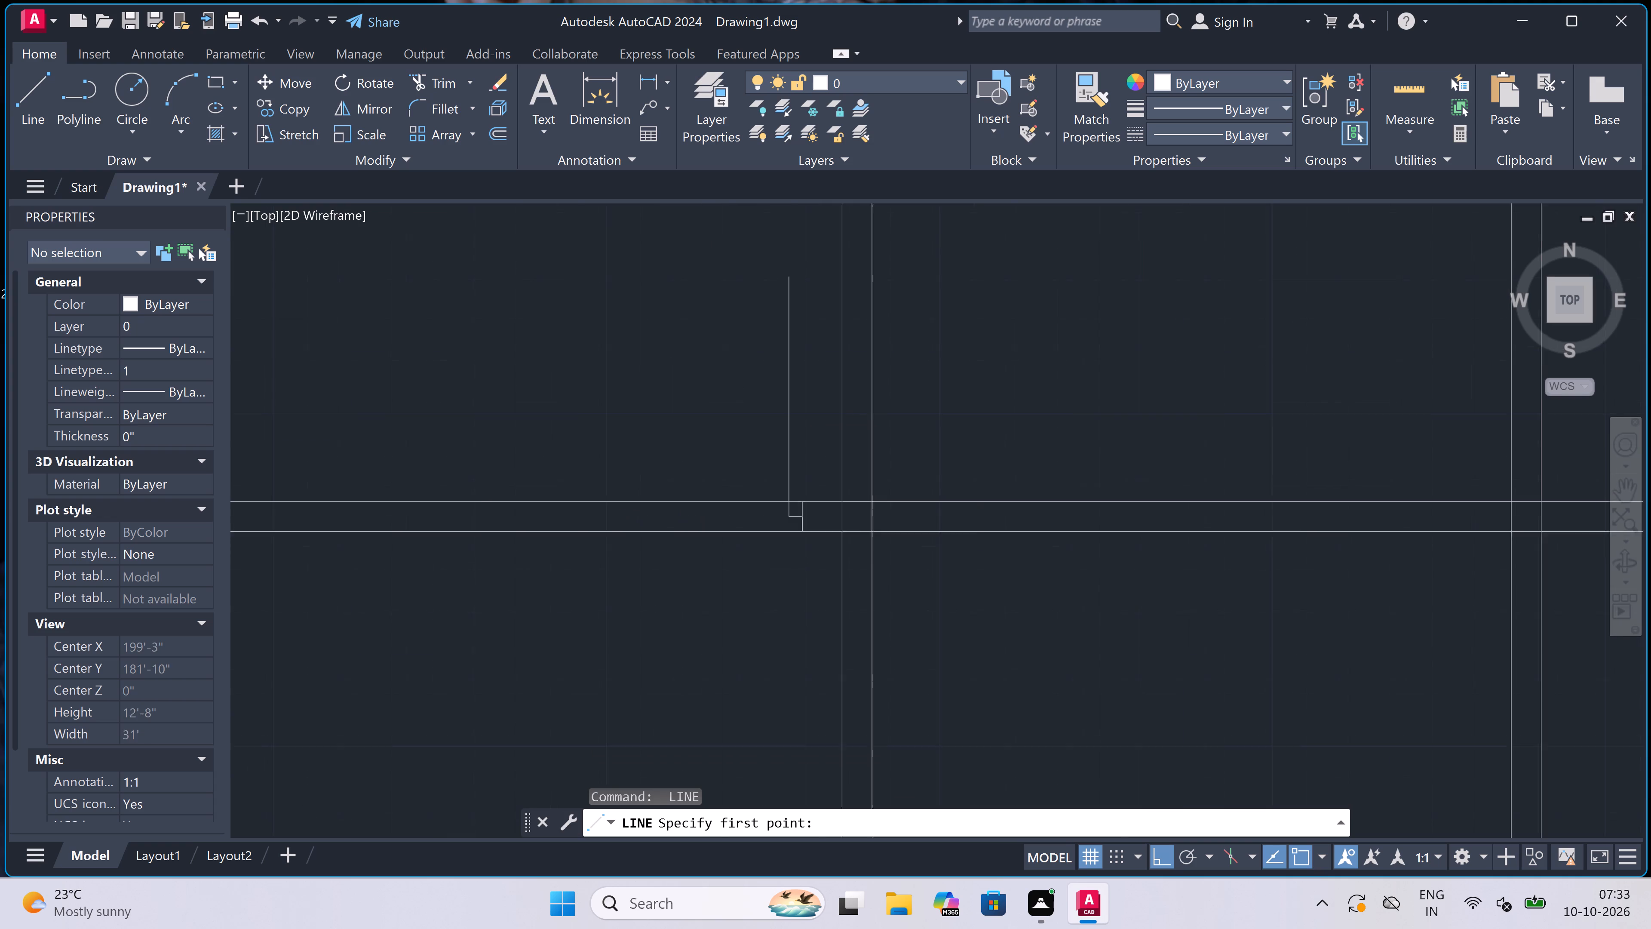
pyautogui.scroll(-2, 590, 493)
pyautogui.scroll(2, 611, 399)
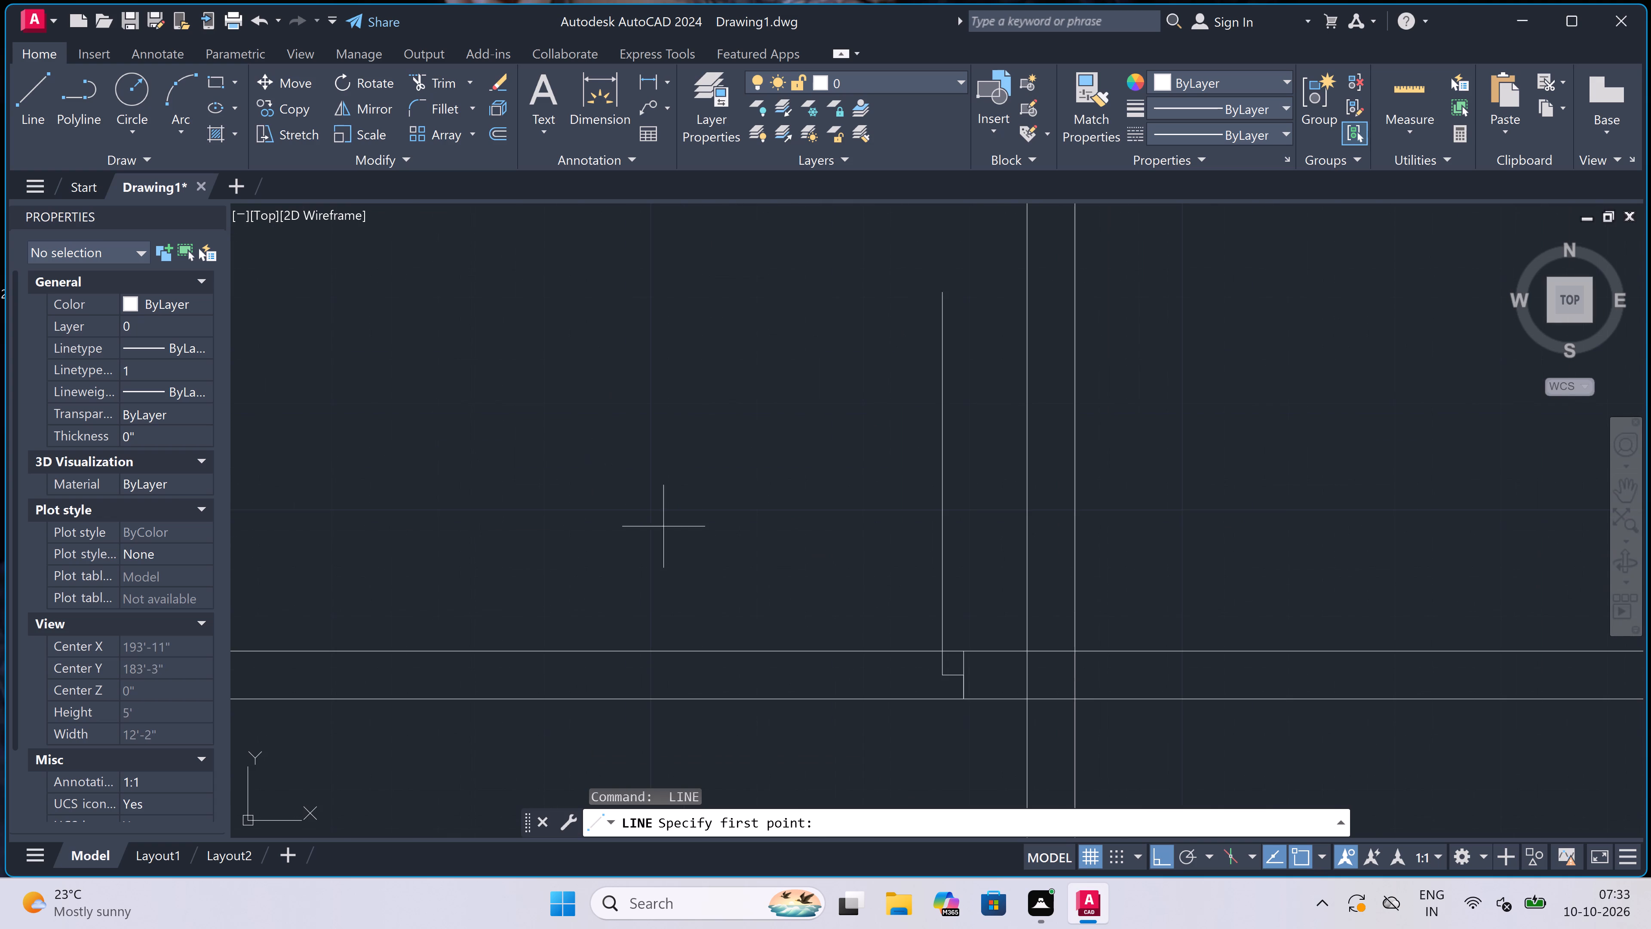
pyautogui.click(608, 649)
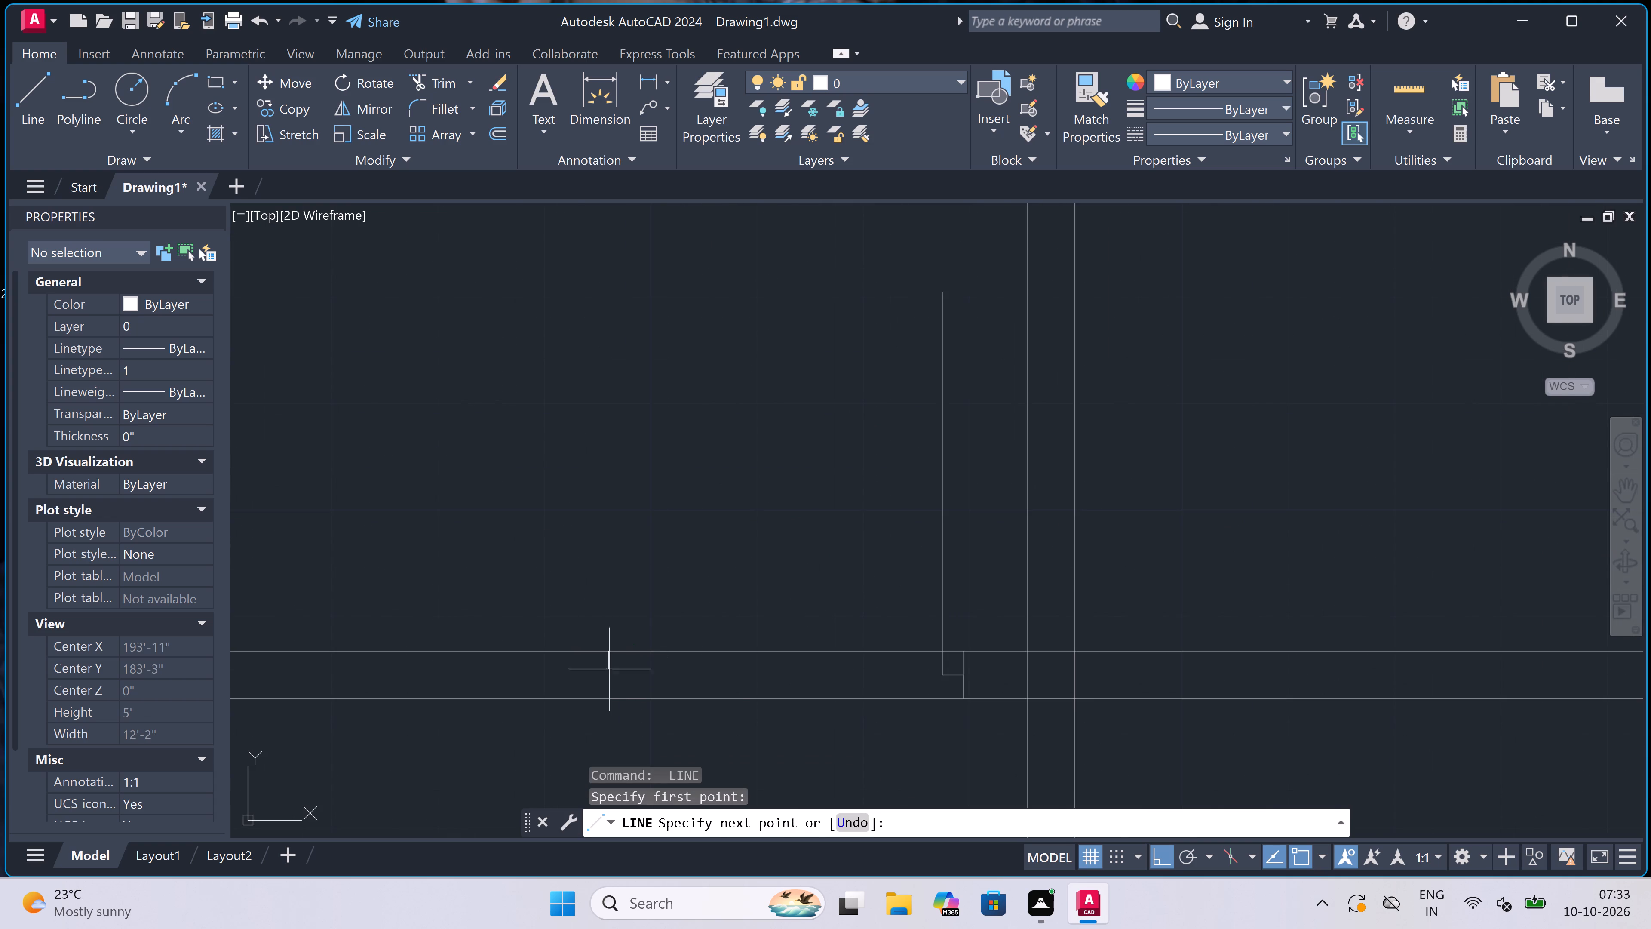
pyautogui.click(606, 701)
pyautogui.click(612, 675)
pyautogui.press('2')
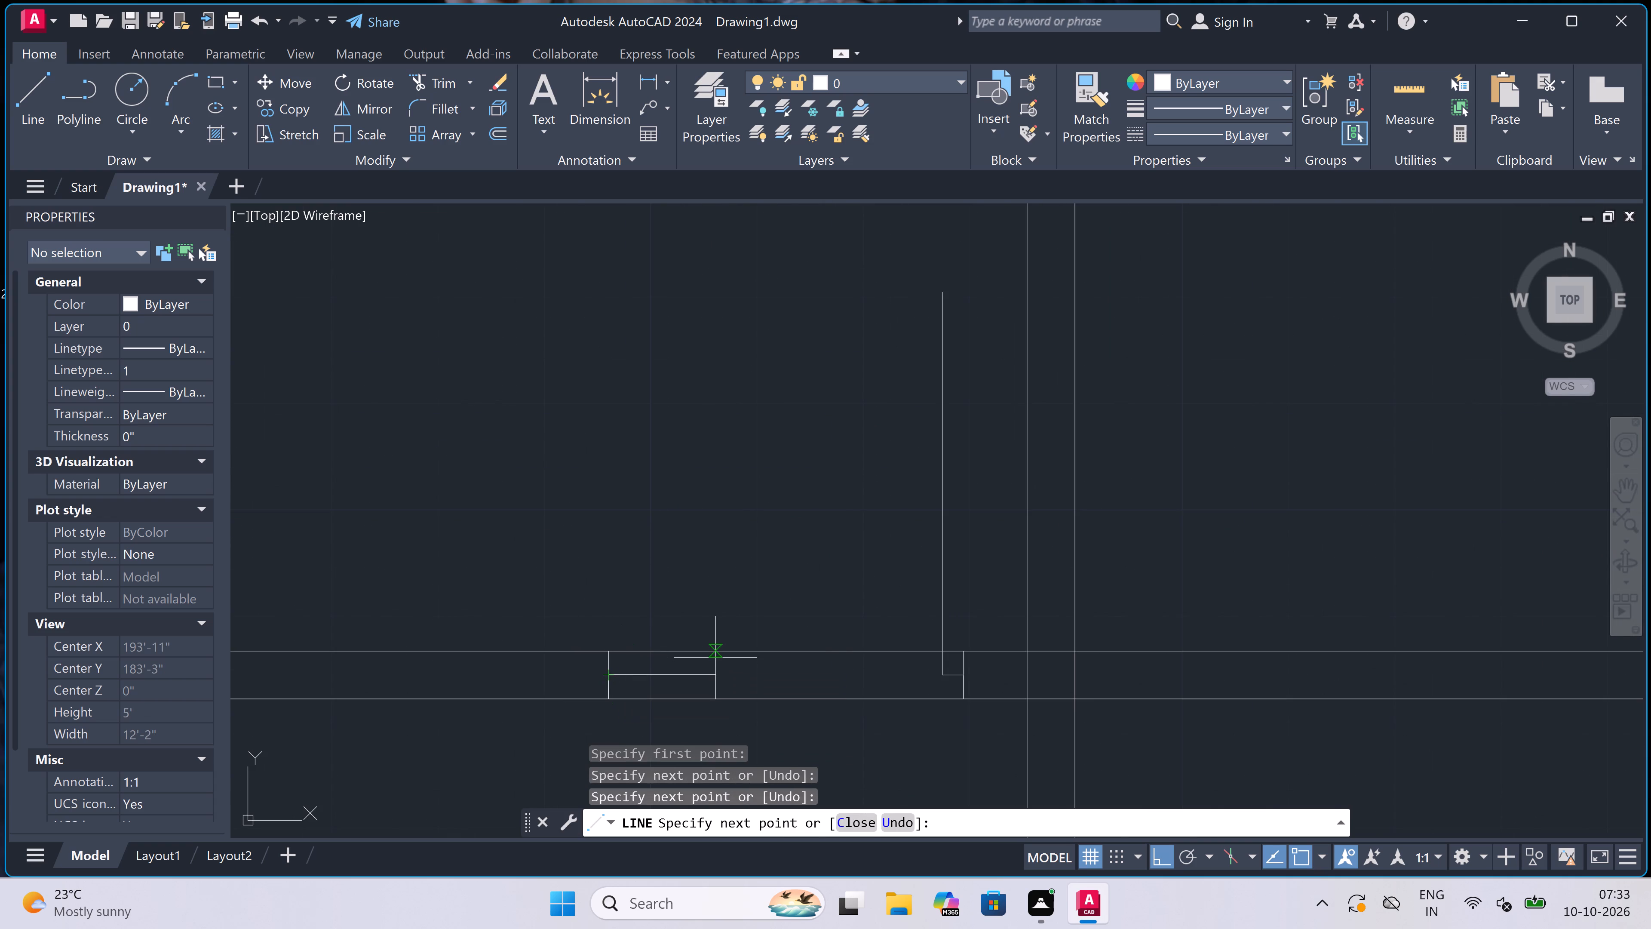
pyautogui.hotkey('shift', '"')
pyautogui.press('space')
pyautogui.press('Escape')
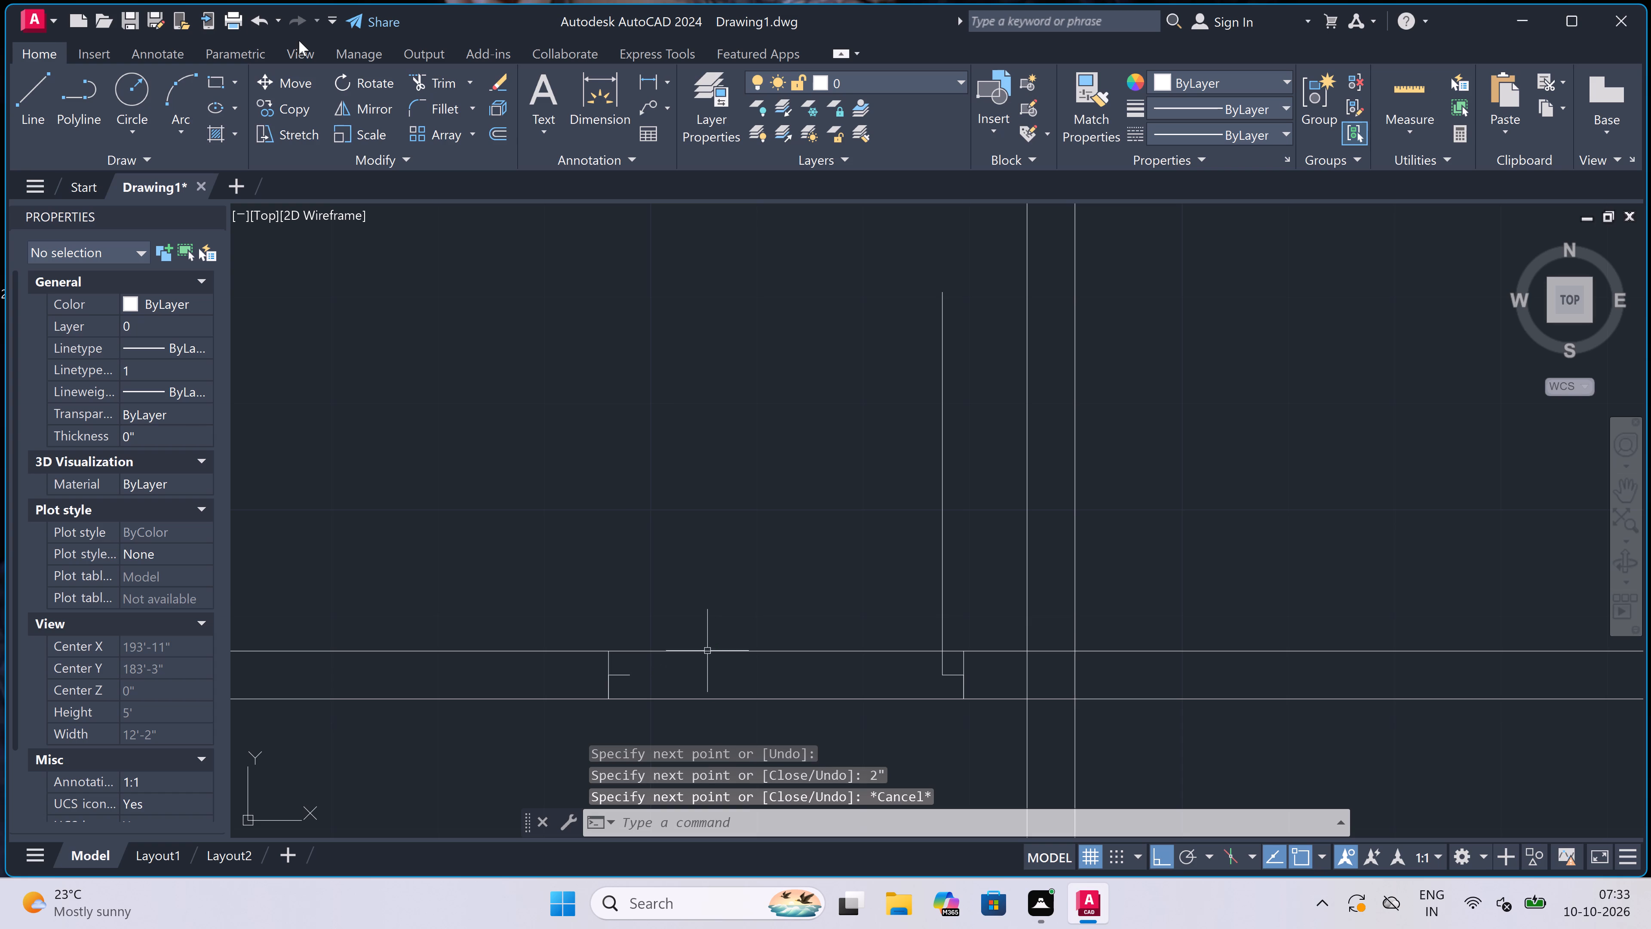
# Draw the door swing as a Start, End, Direction arc from the leaf's top end to the opposite jamb stub's end.
pyautogui.click(178, 121)
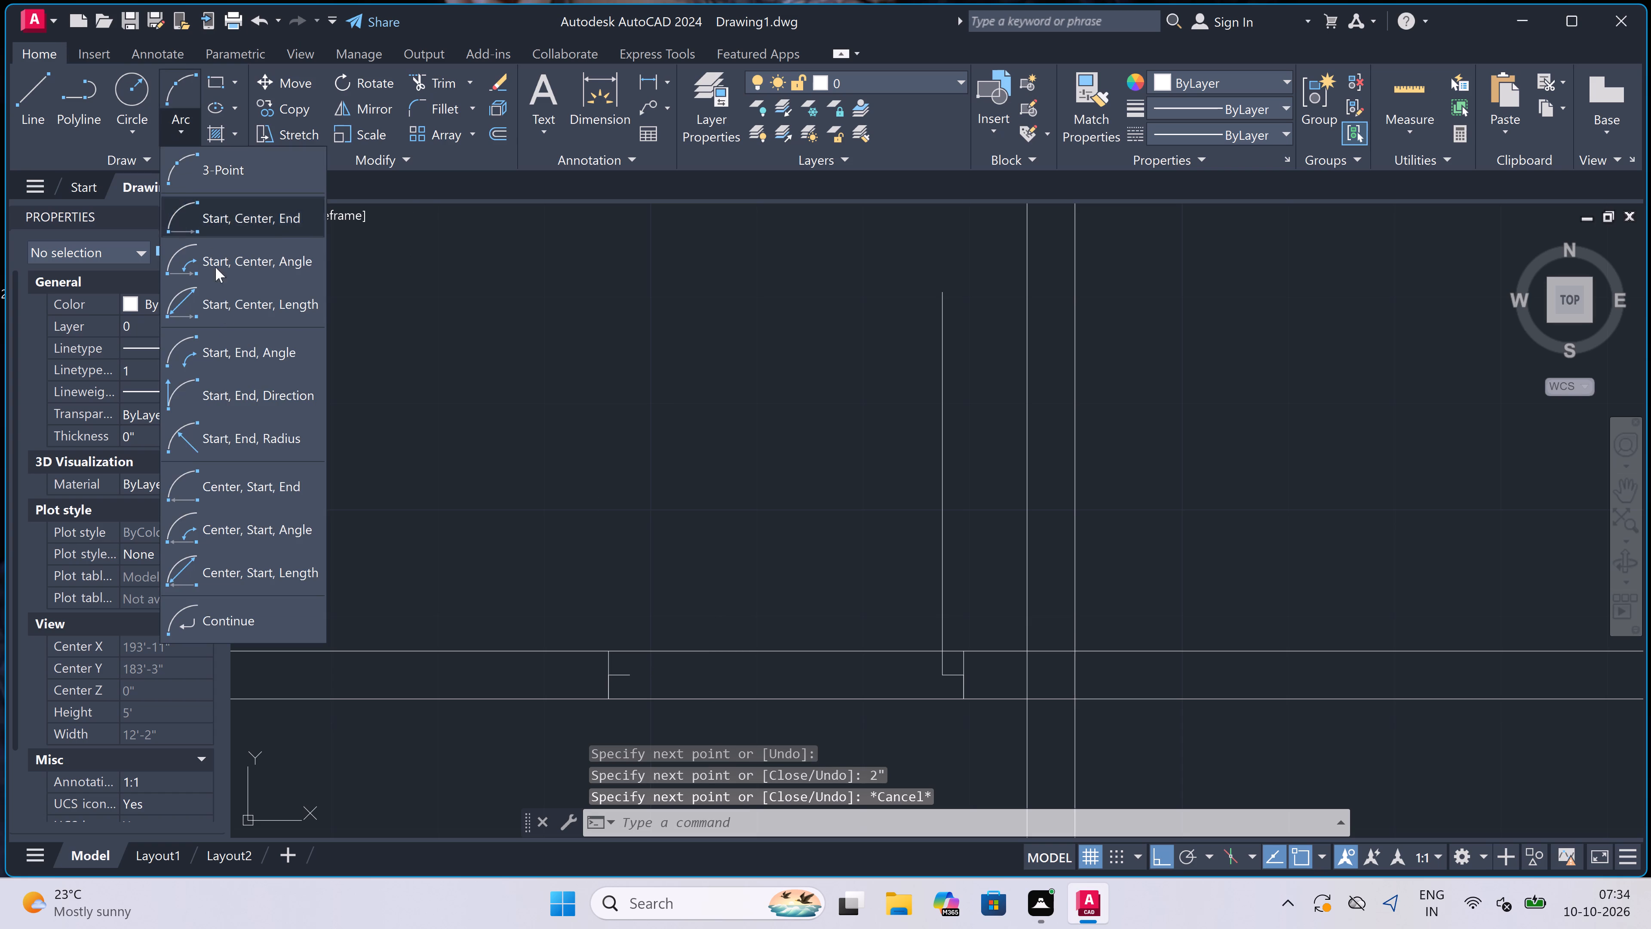
pyautogui.click(234, 391)
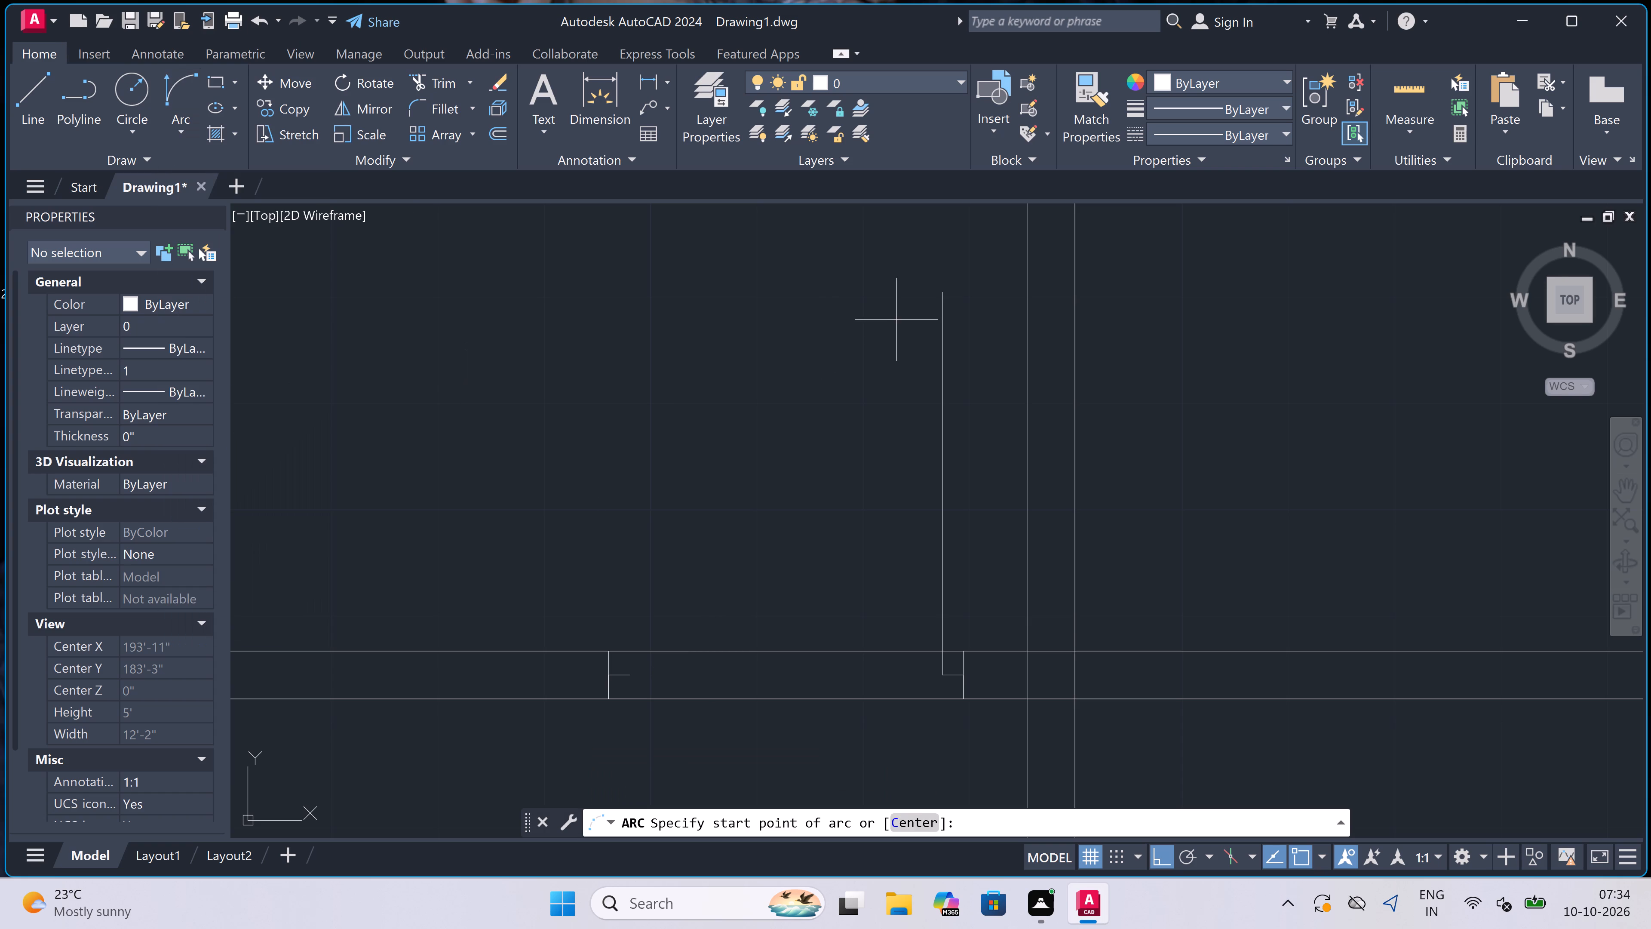
pyautogui.click(936, 291)
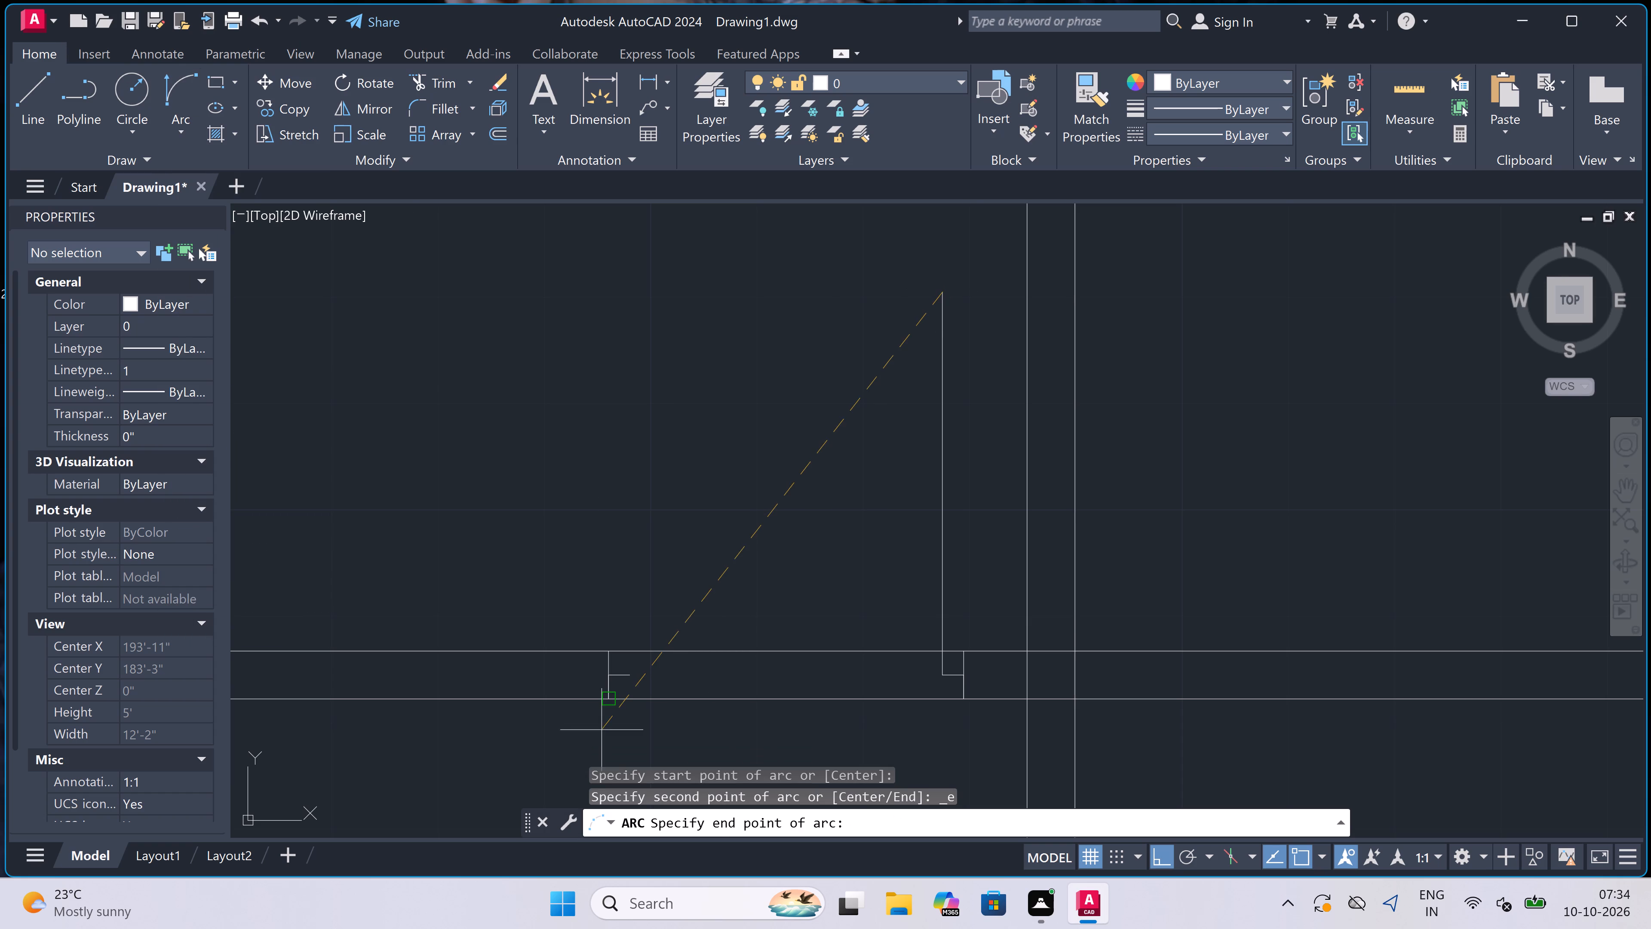
pyautogui.click(634, 675)
pyautogui.click(576, 580)
# Trim both lines of the horizontal partition wall between the two door jambs to open the doorway.
pyautogui.write('tr')
pyautogui.press('space')
pyautogui.scroll(-3, 801, 528)
pyautogui.click(801, 528)
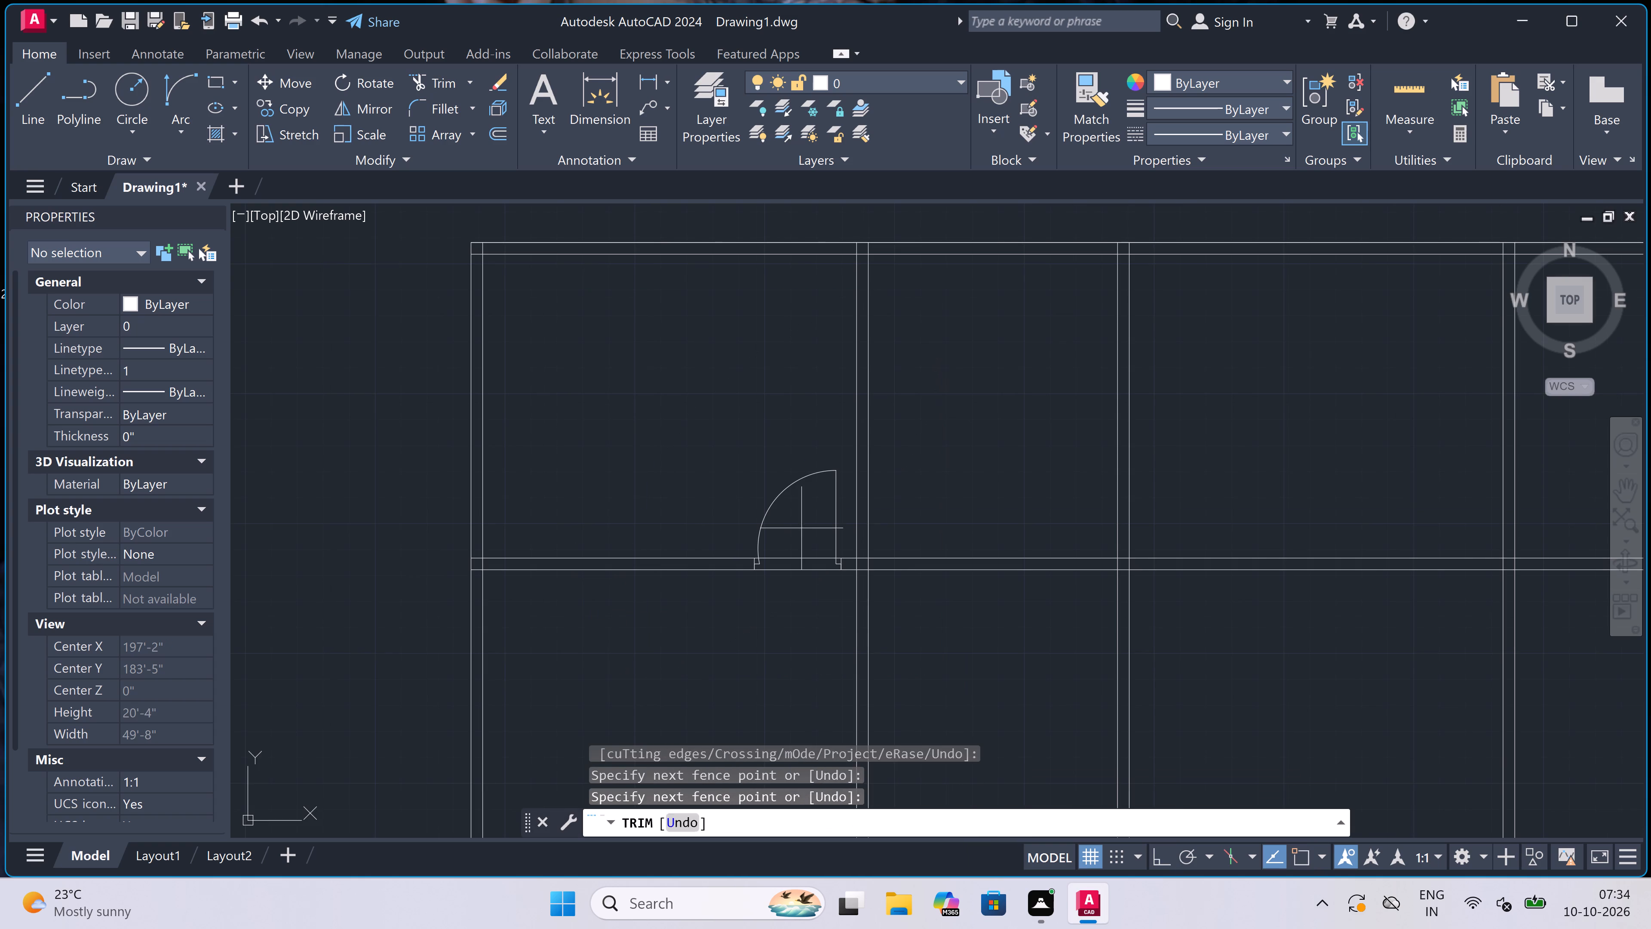
pyautogui.click(791, 591)
# Trim the first vertical partition's lines inside the horizontal wall, and the horizontal wall's upper line between them, to clean the junction.
pyautogui.scroll(5, 851, 569)
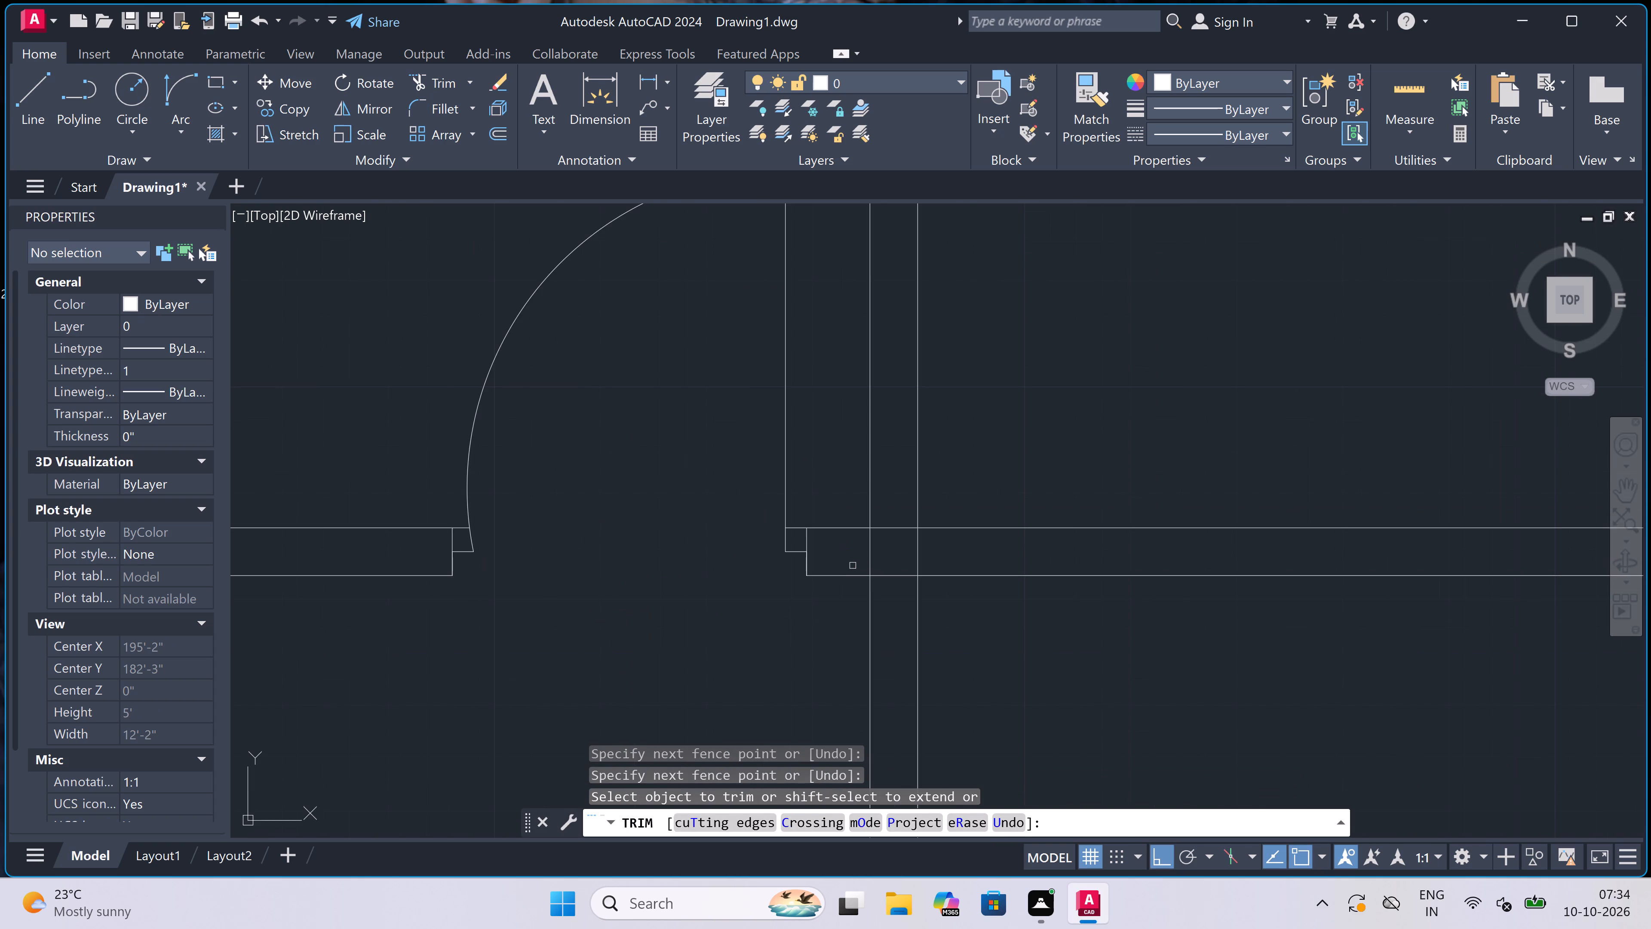
pyautogui.click(846, 554)
pyautogui.click(1061, 536)
pyautogui.click(972, 532)
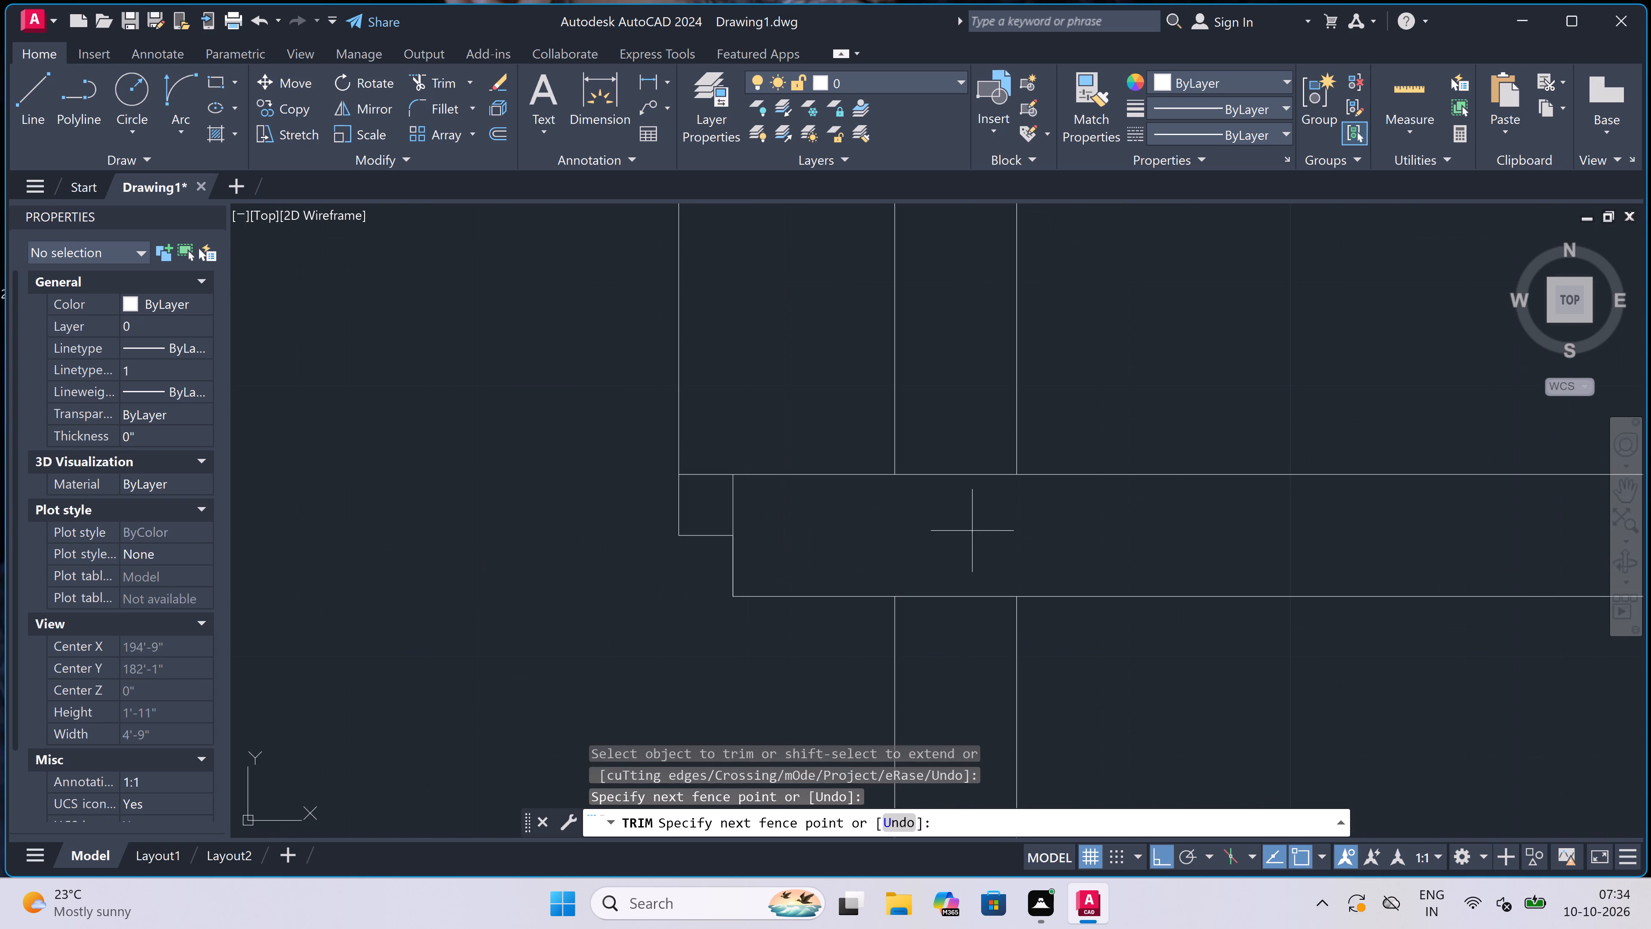
pyautogui.click(977, 349)
# Trim the overlapping inner wall line ends at the plan's upper-left outer corner.
pyautogui.scroll(-8, 947, 428)
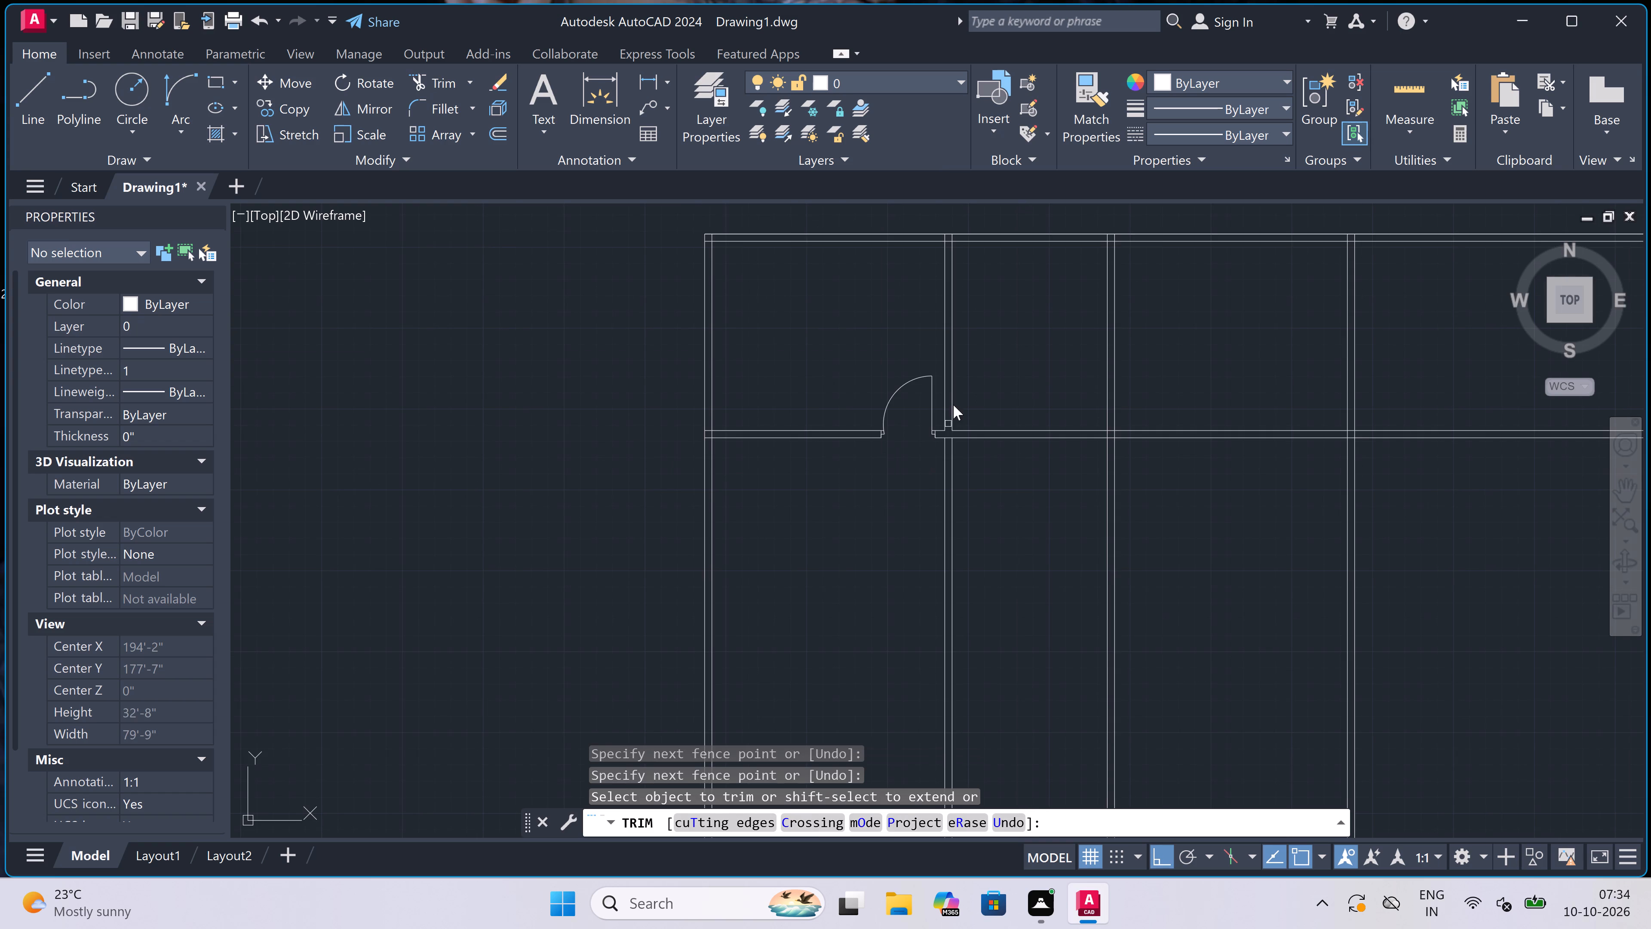
pyautogui.scroll(3, 720, 222)
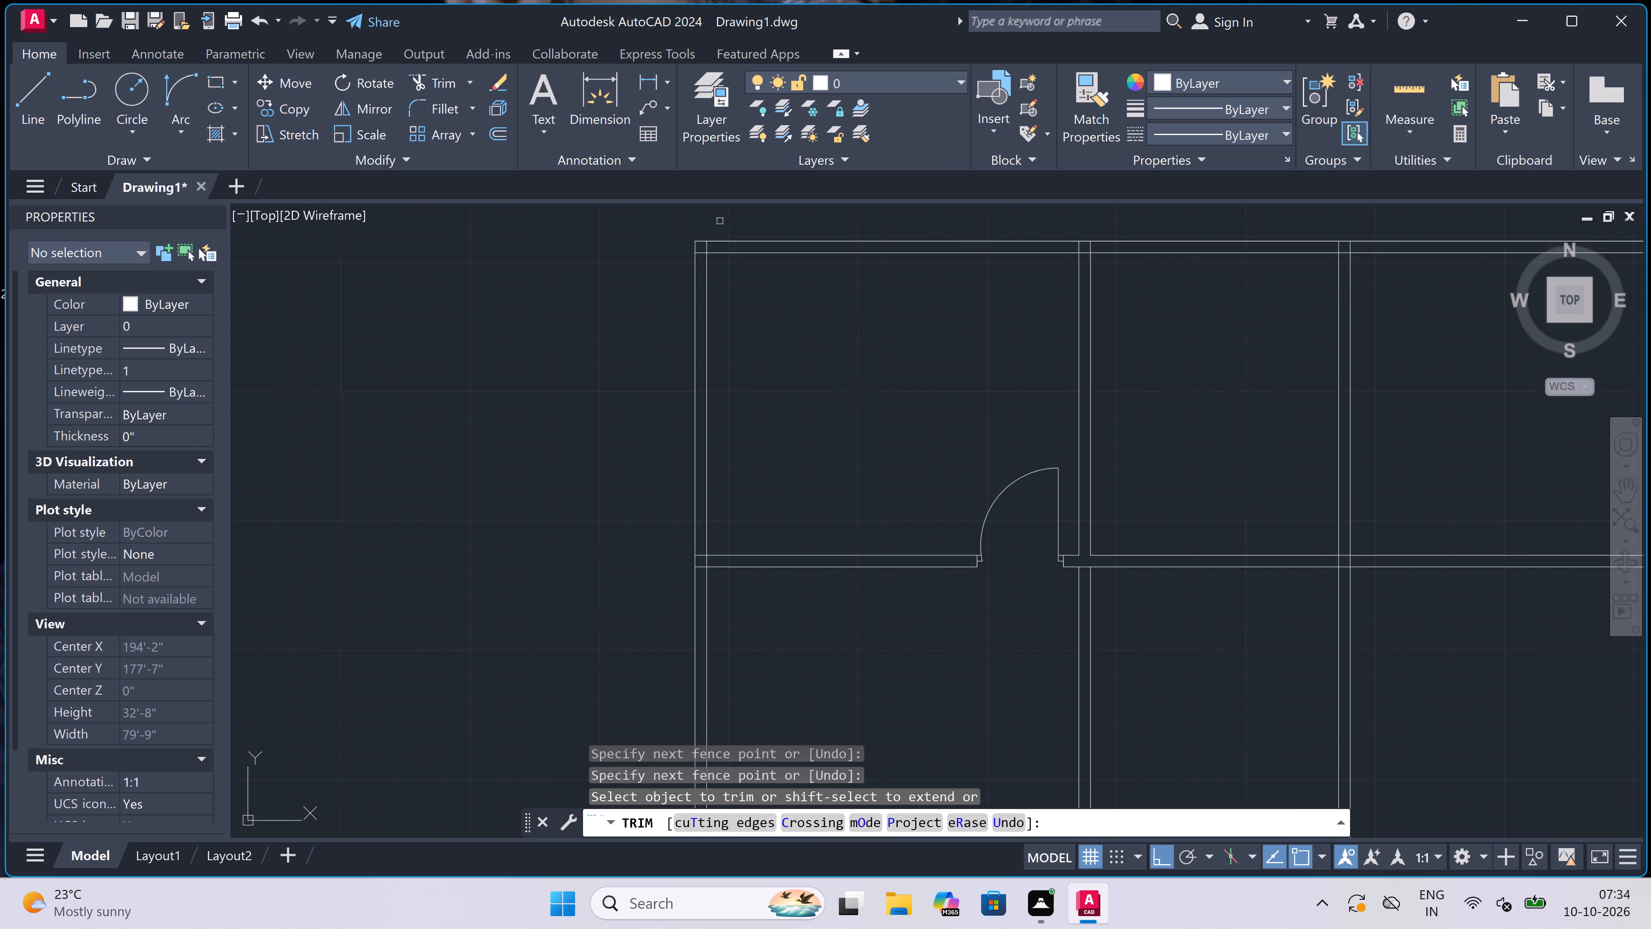
pyautogui.scroll(3, 708, 249)
pyautogui.click(588, 377)
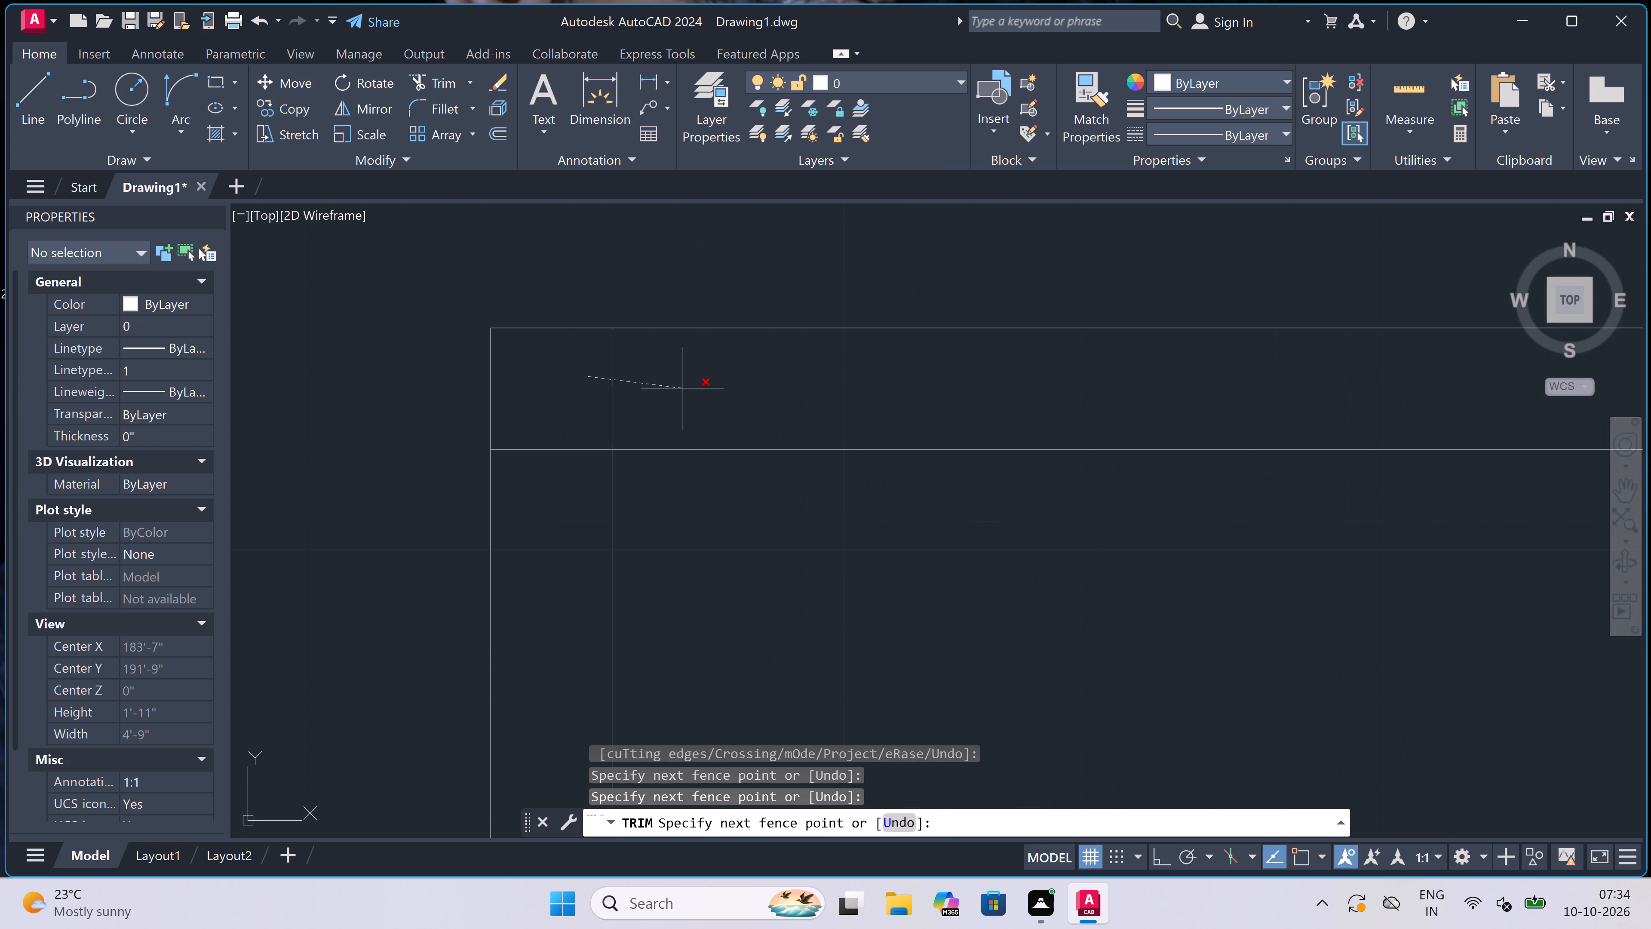
pyautogui.click(698, 391)
pyautogui.click(575, 385)
pyautogui.click(562, 508)
# Trim the left outer wall's inner line inside the horizontal partition and the partition's line ends inside that outer wall.
pyautogui.scroll(-5, 626, 363)
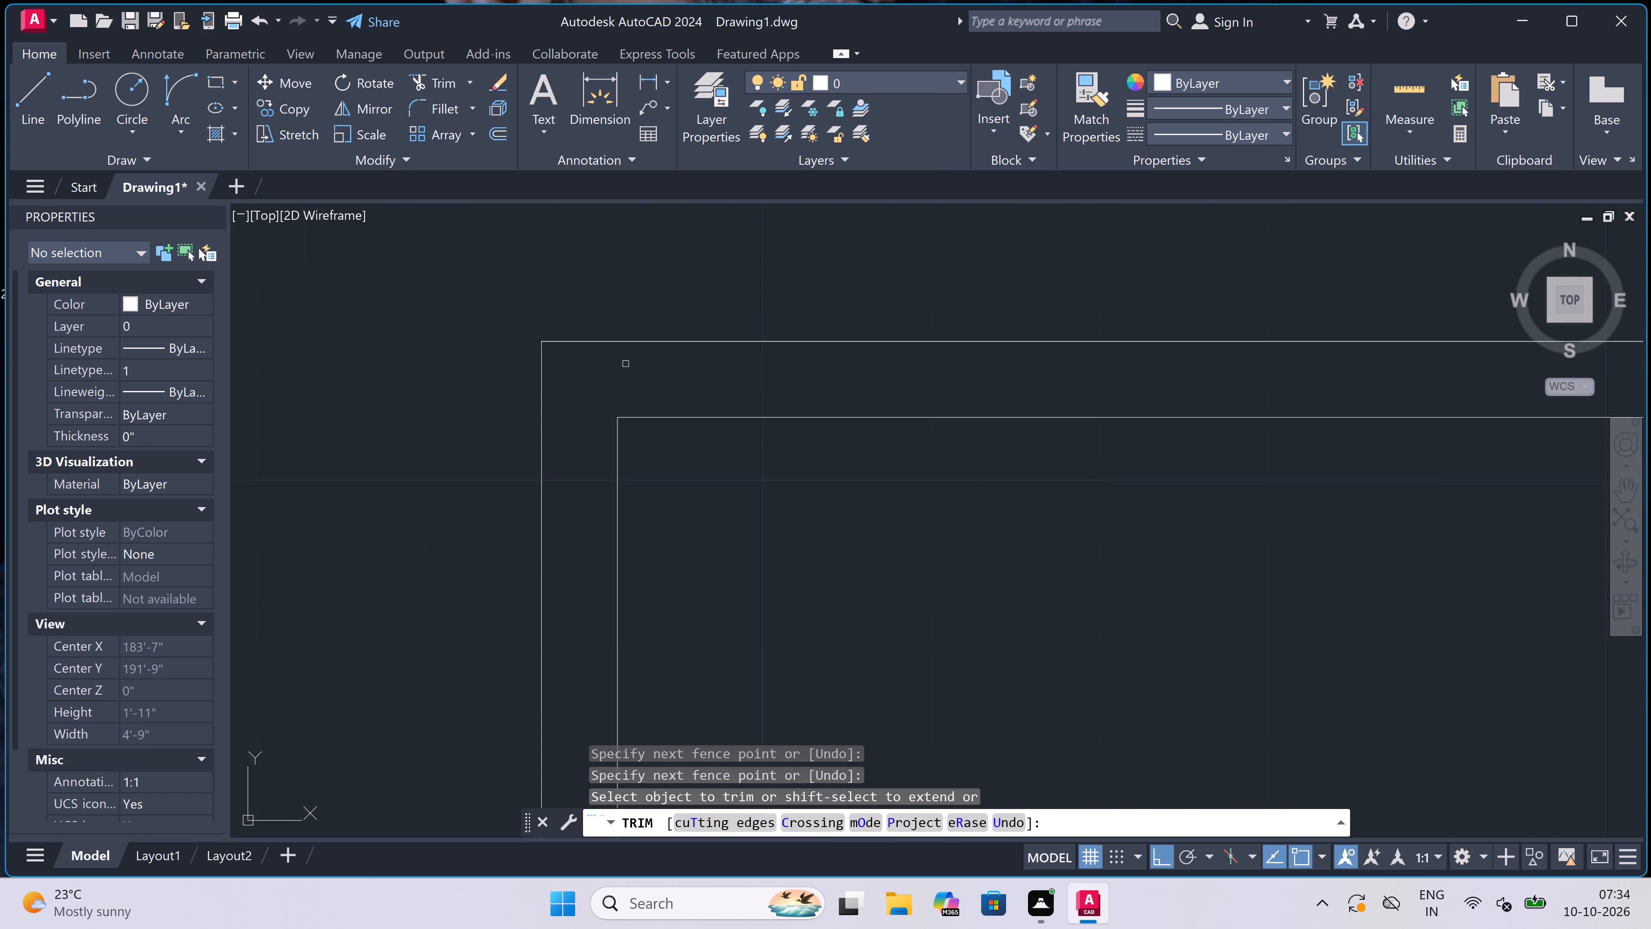
pyautogui.scroll(-3, 627, 363)
pyautogui.scroll(4, 635, 500)
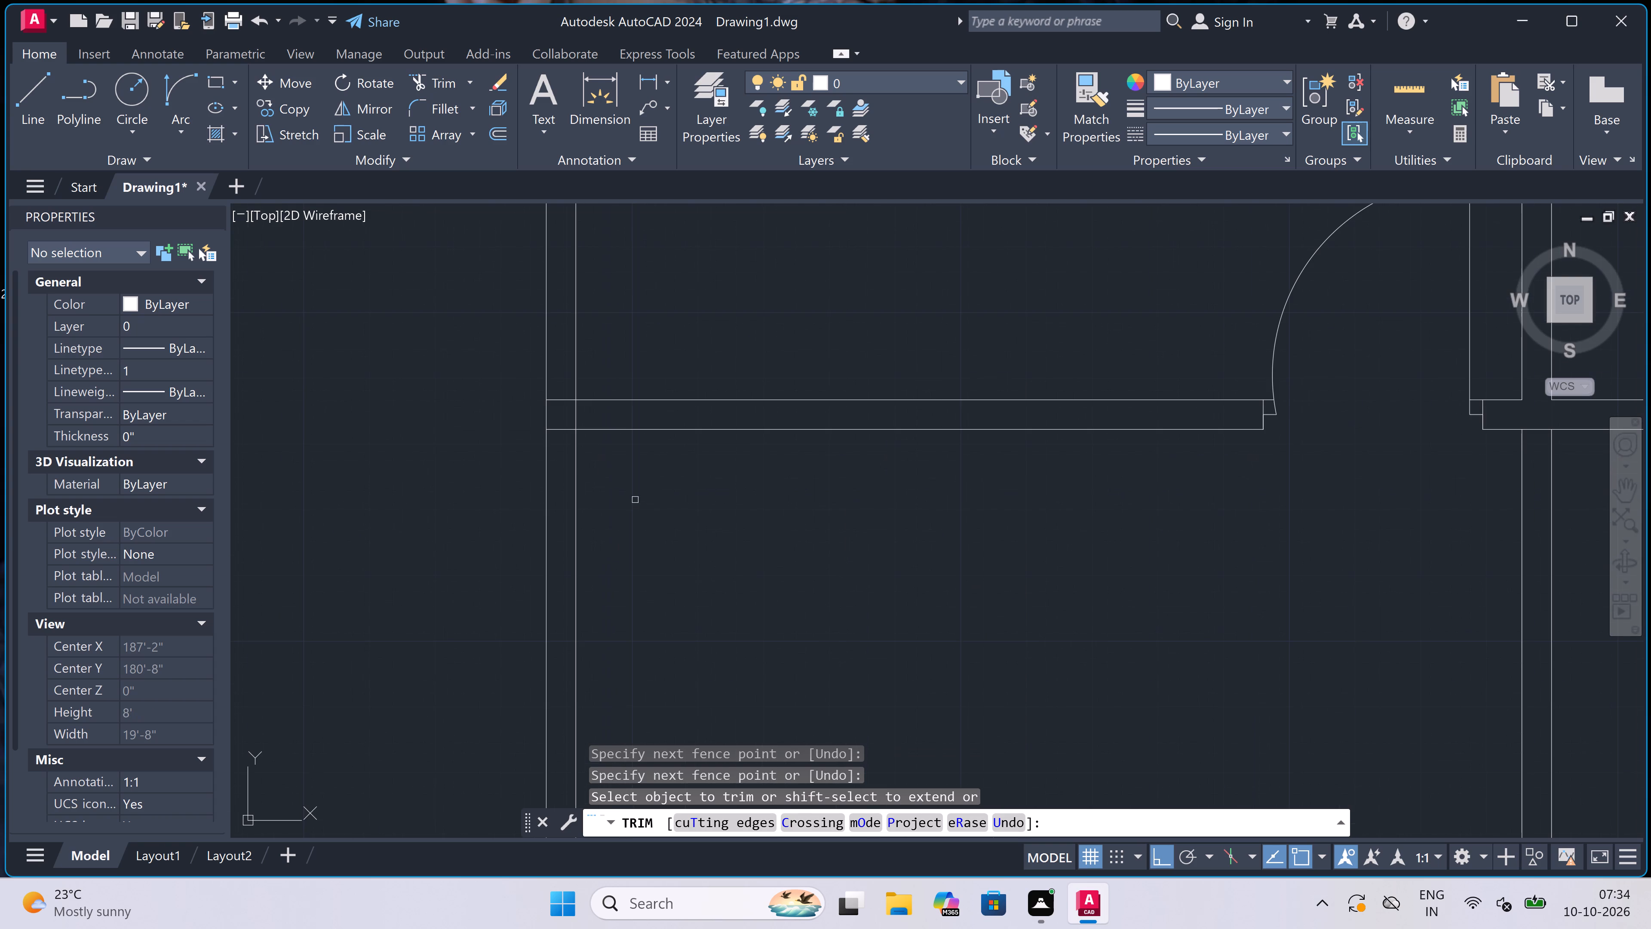
pyautogui.scroll(2, 555, 388)
pyautogui.click(557, 384)
pyautogui.click(552, 479)
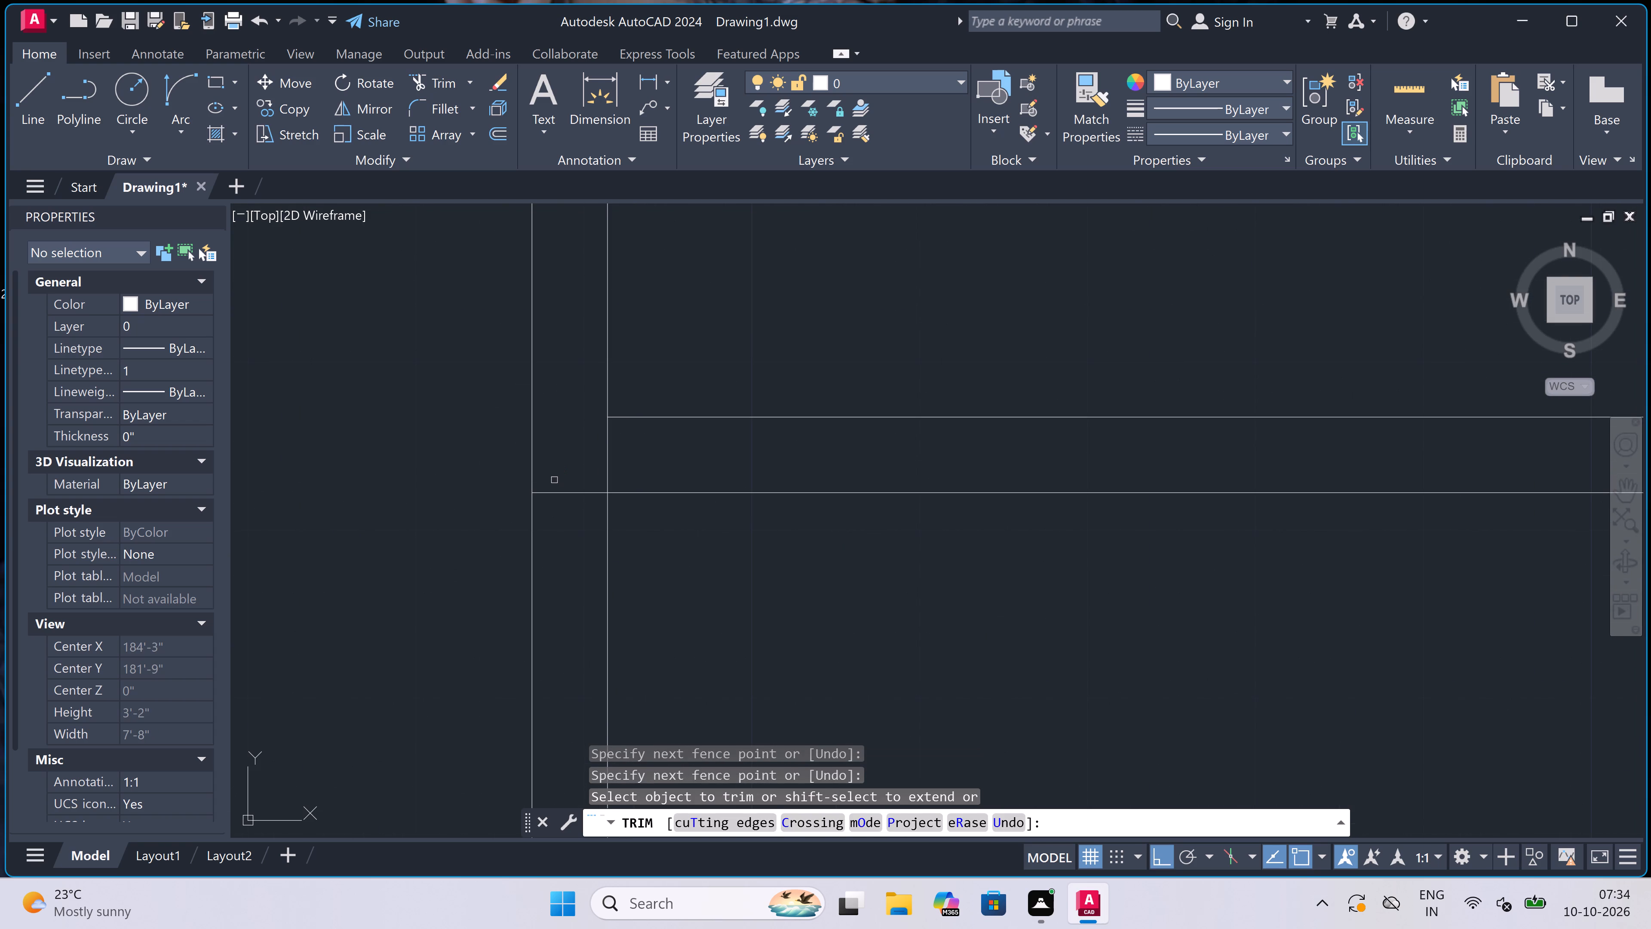
pyautogui.moveTo(546, 514); pyautogui.dragTo(550, 508)
pyautogui.click(579, 418)
pyautogui.click(580, 421)
pyautogui.click(623, 446)
# Trim the first vertical partition's lines inside the top outer wall, and the top wall's inner line between them.
pyautogui.scroll(-8, 625, 446)
pyautogui.scroll(2, 713, 375)
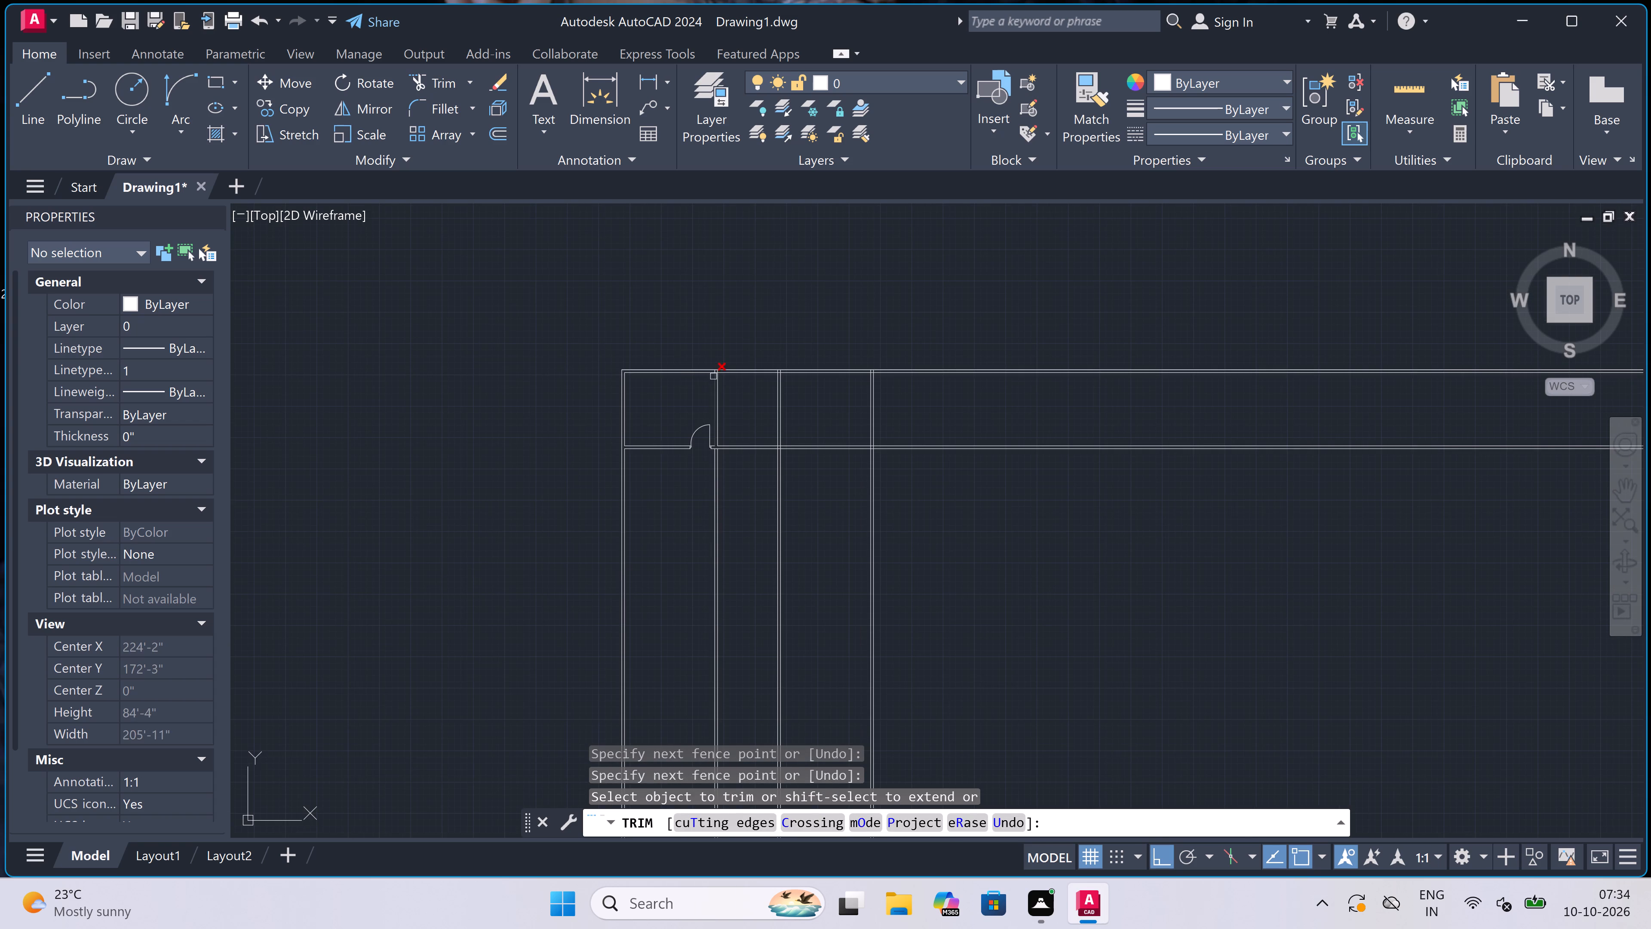
pyautogui.scroll(6, 713, 375)
pyautogui.doubleClick(691, 348)
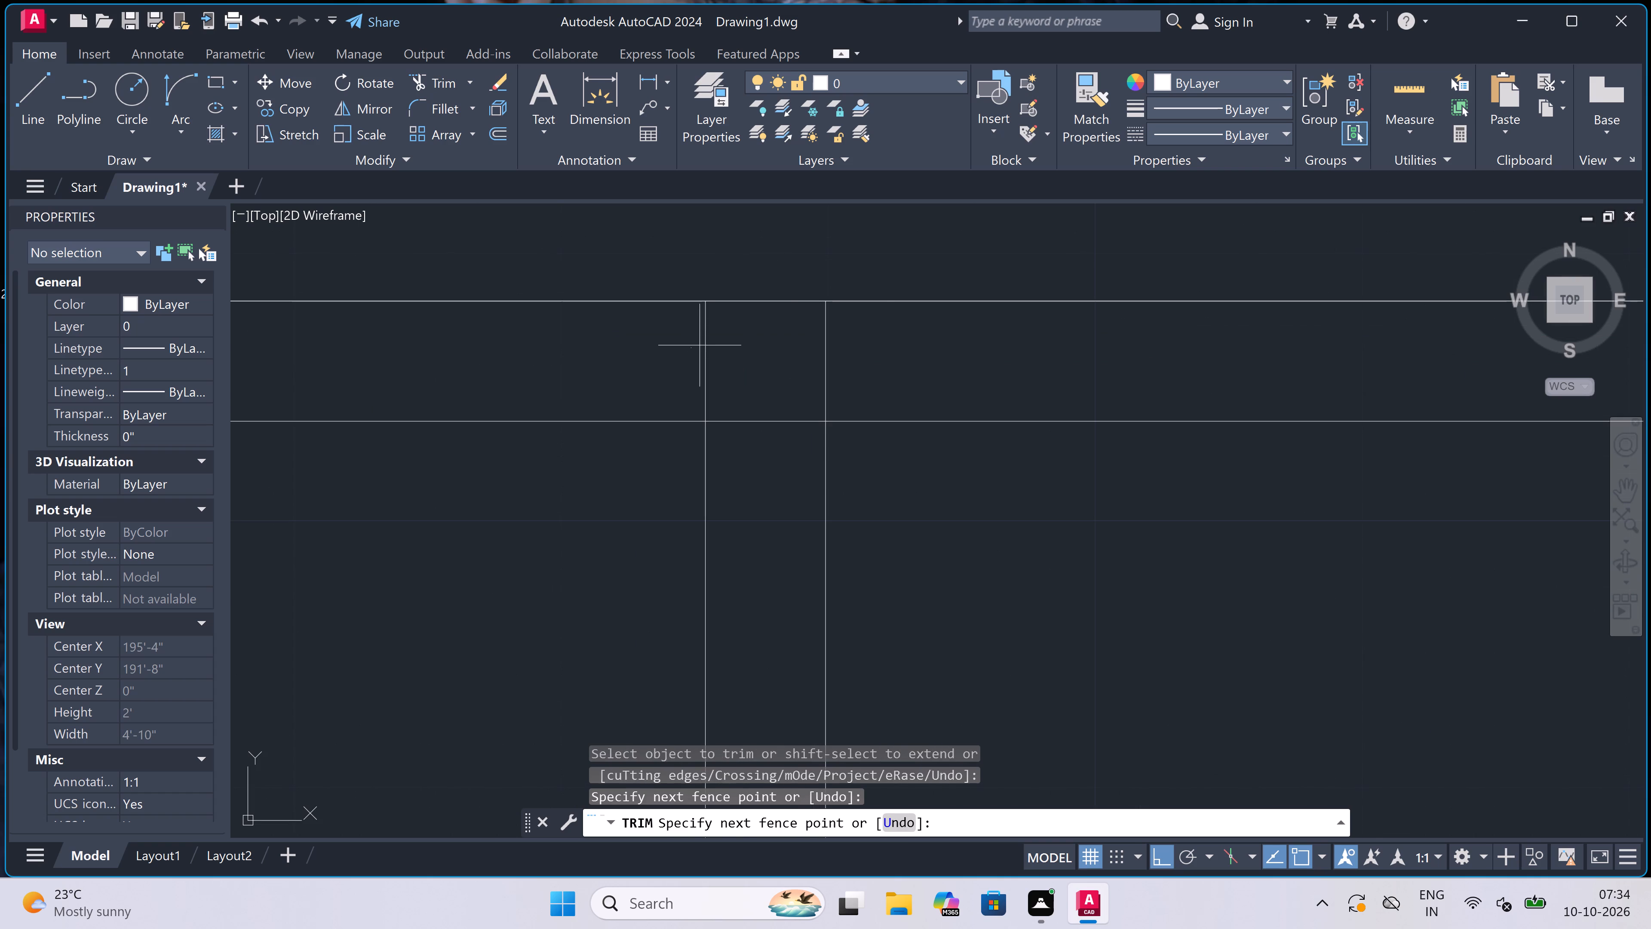
pyautogui.click(887, 340)
pyautogui.click(783, 391)
pyautogui.click(774, 495)
# Trim the second vertical partition's lines inside the top outer wall, and the top wall's inner line between them.
pyautogui.scroll(-3, 786, 393)
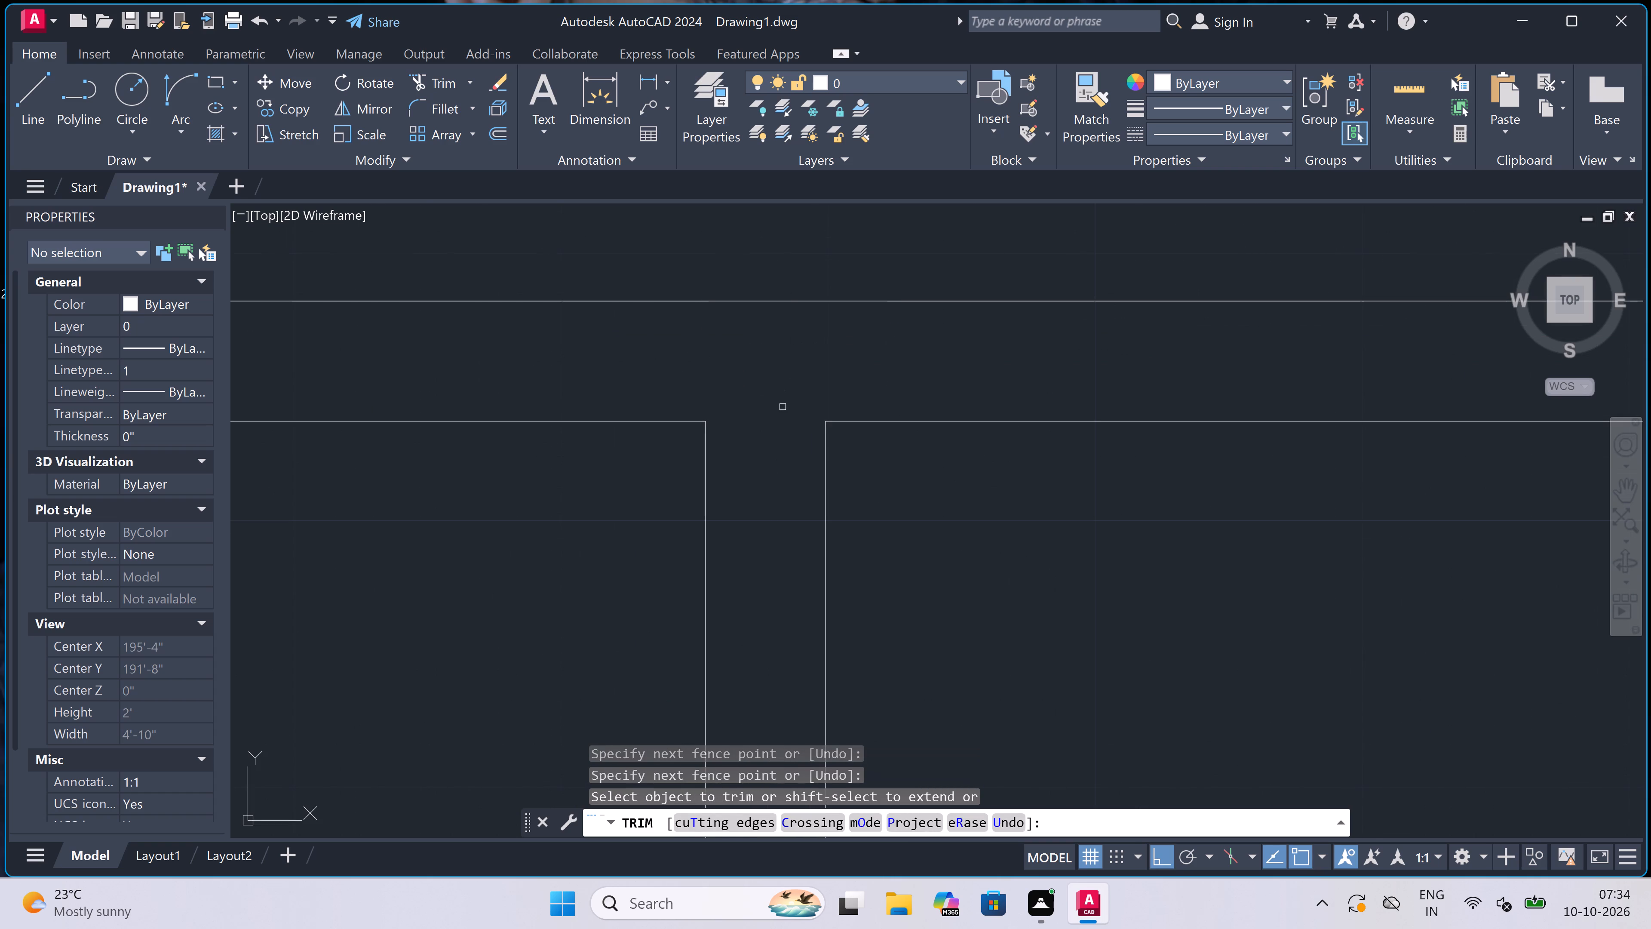
pyautogui.scroll(-3, 785, 397)
pyautogui.scroll(2, 1203, 390)
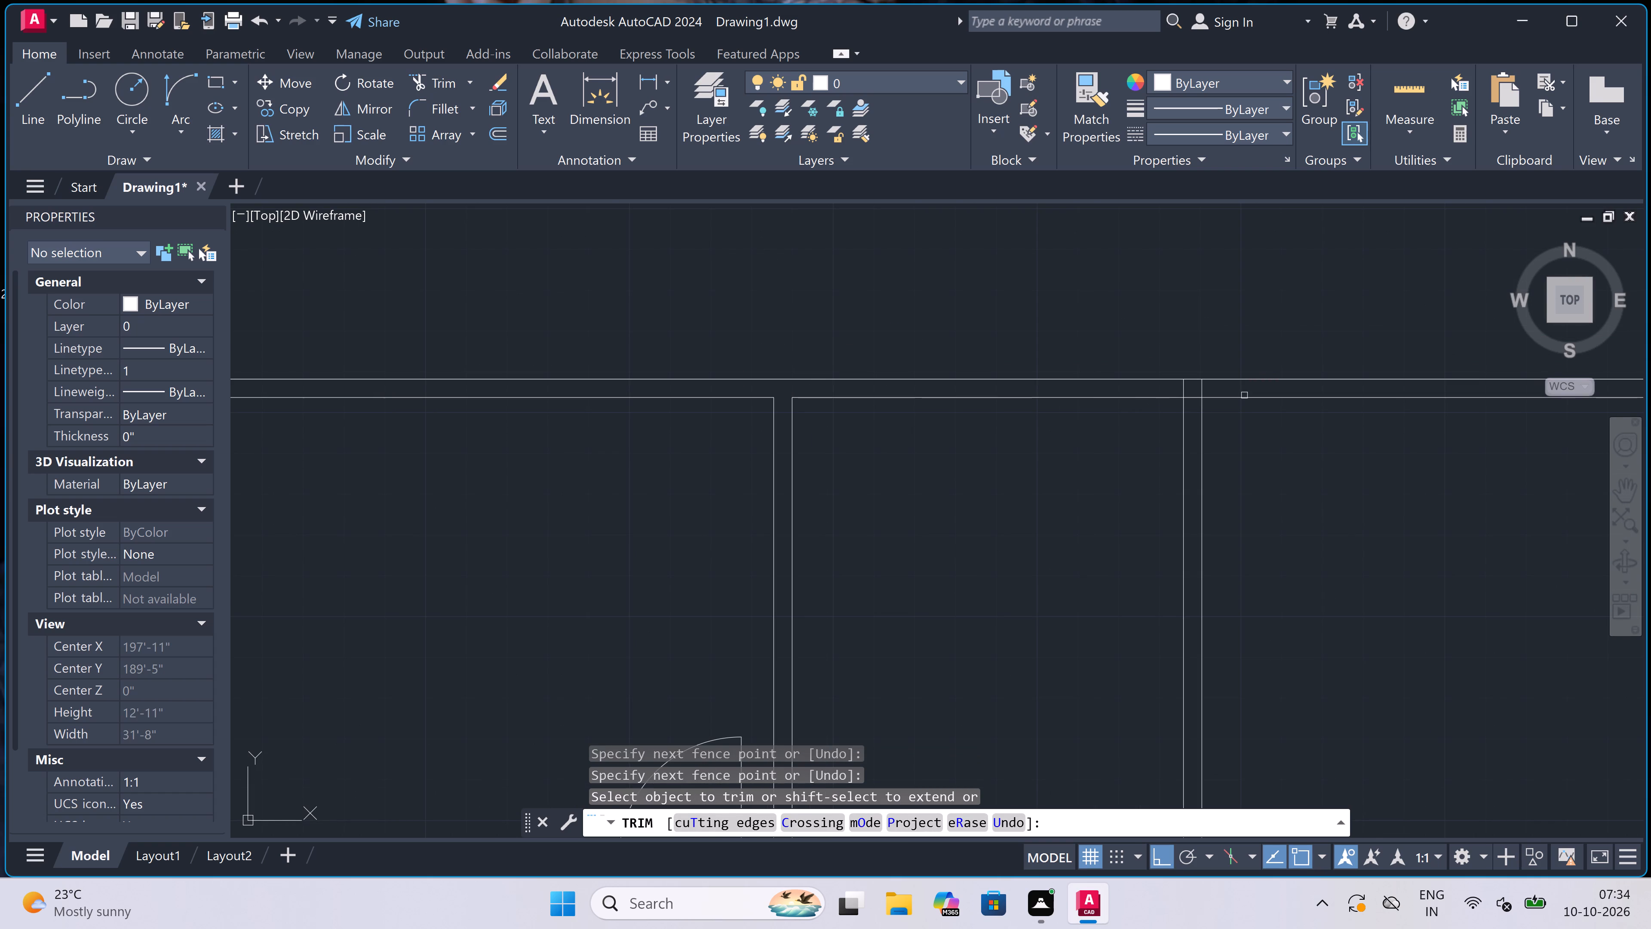
pyautogui.scroll(2, 1202, 390)
pyautogui.click(1229, 363)
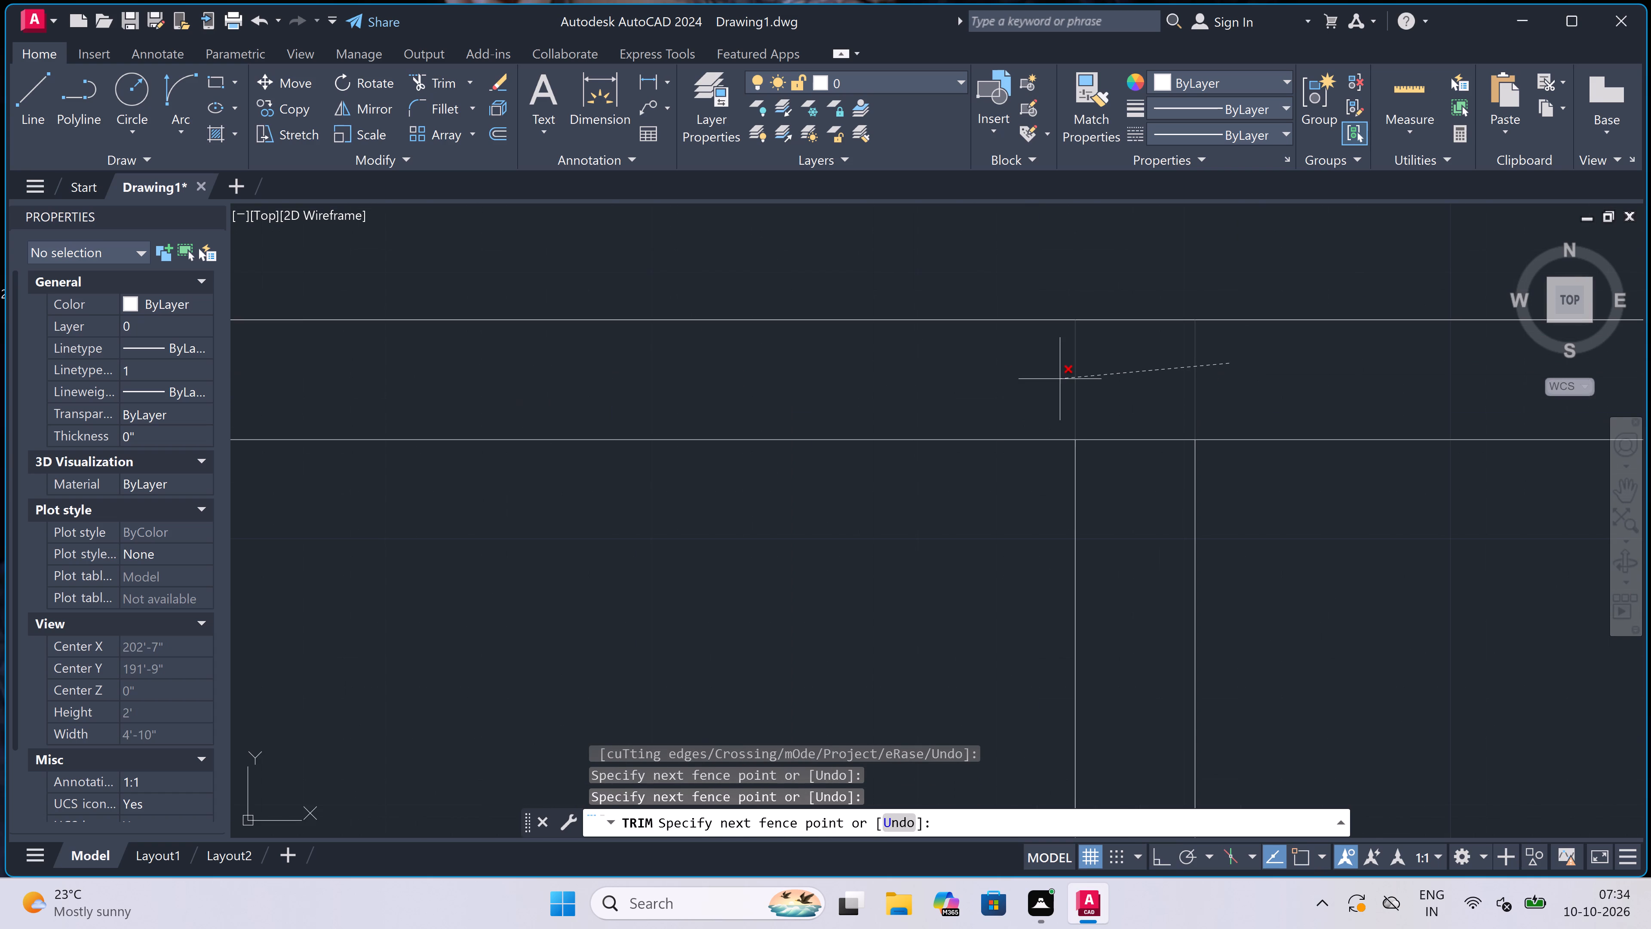
pyautogui.click(1060, 379)
pyautogui.click(1109, 497)
pyautogui.click(1110, 491)
pyautogui.click(1112, 403)
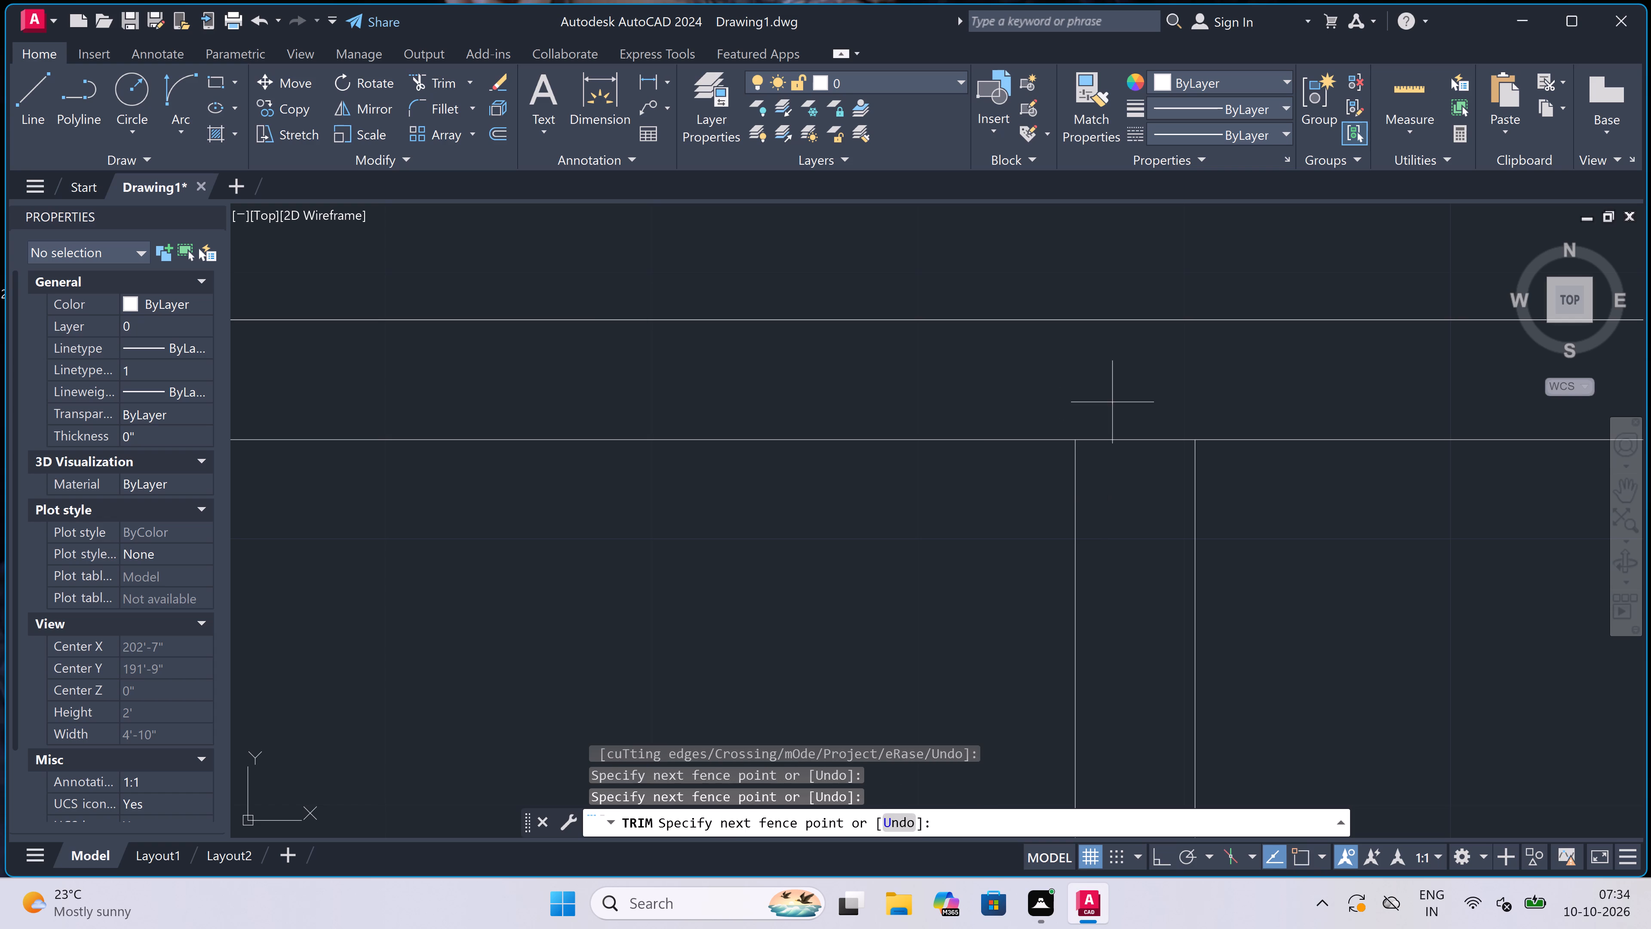
pyautogui.click(1112, 402)
pyautogui.click(1112, 498)
pyautogui.click(1117, 428)
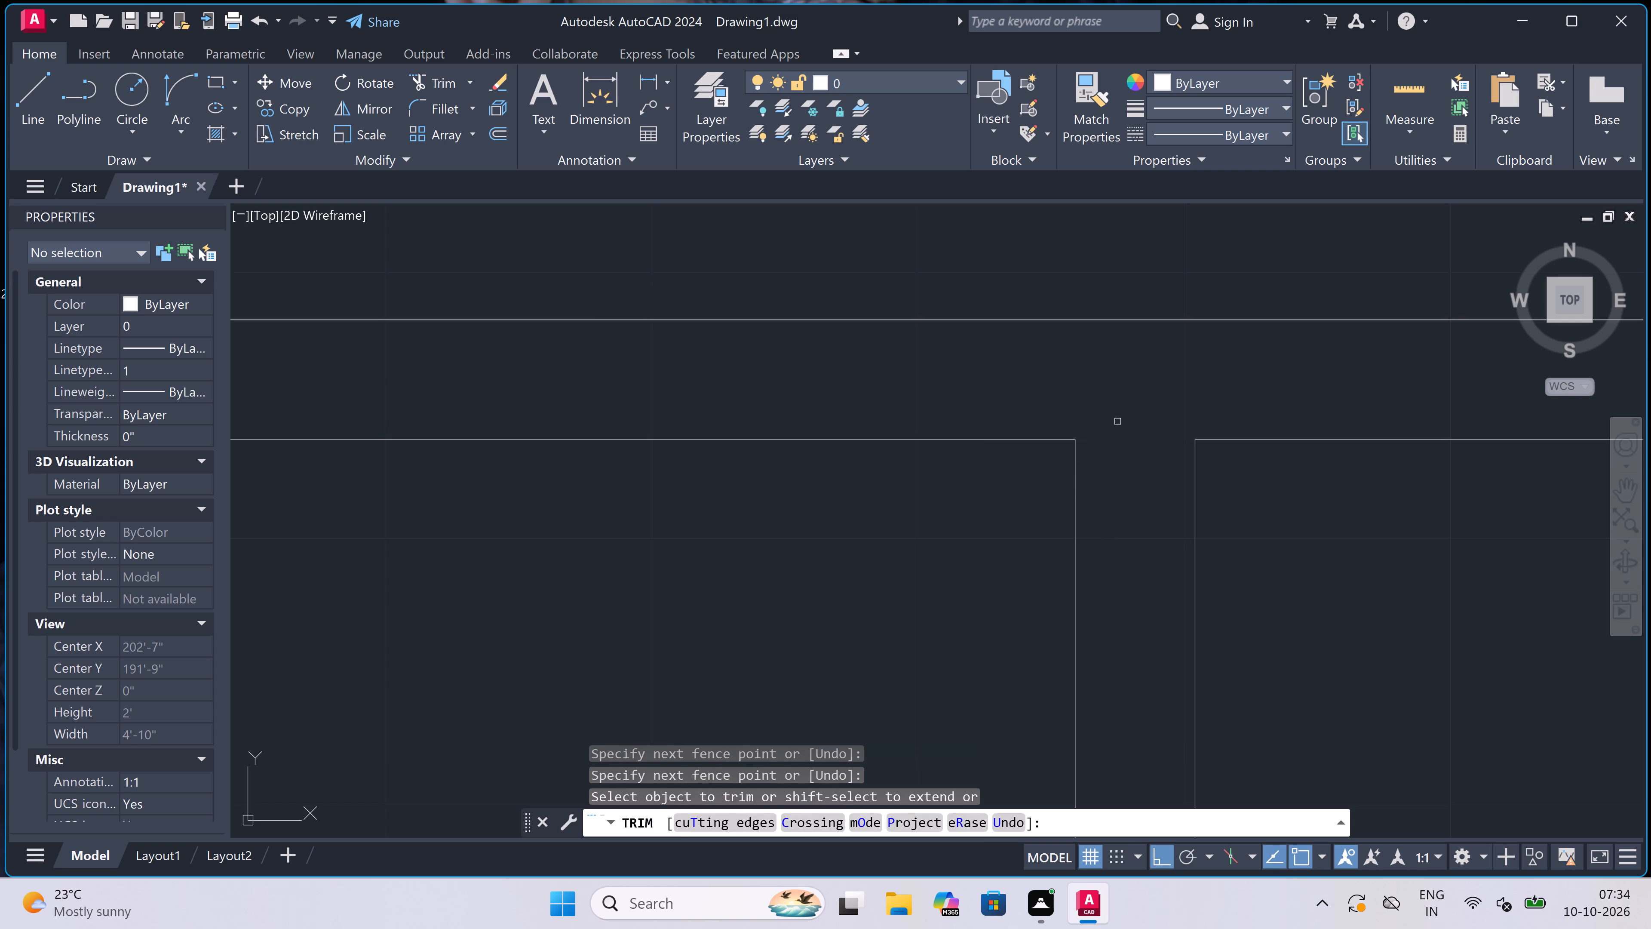
# Clean the plan's upper-right outer corner by trimming the overlapping inner line ends and the top wall lines extending past the right wall.
pyautogui.scroll(-9, 963, 403)
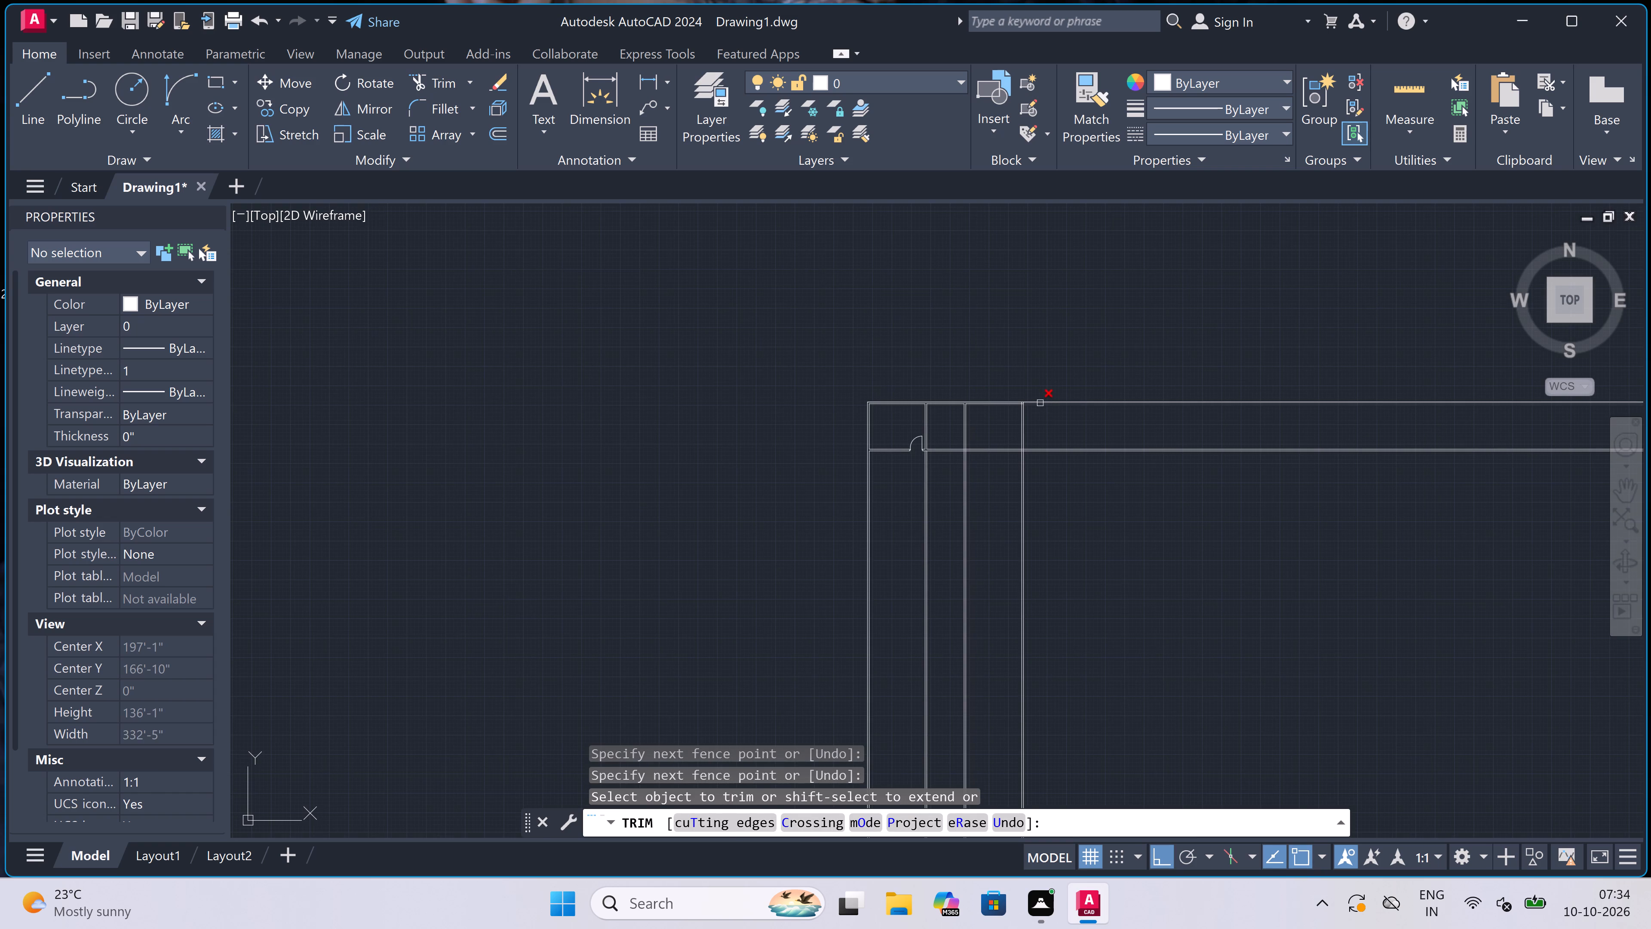
pyautogui.scroll(4, 1034, 403)
pyautogui.scroll(2, 994, 400)
pyautogui.scroll(3, 906, 409)
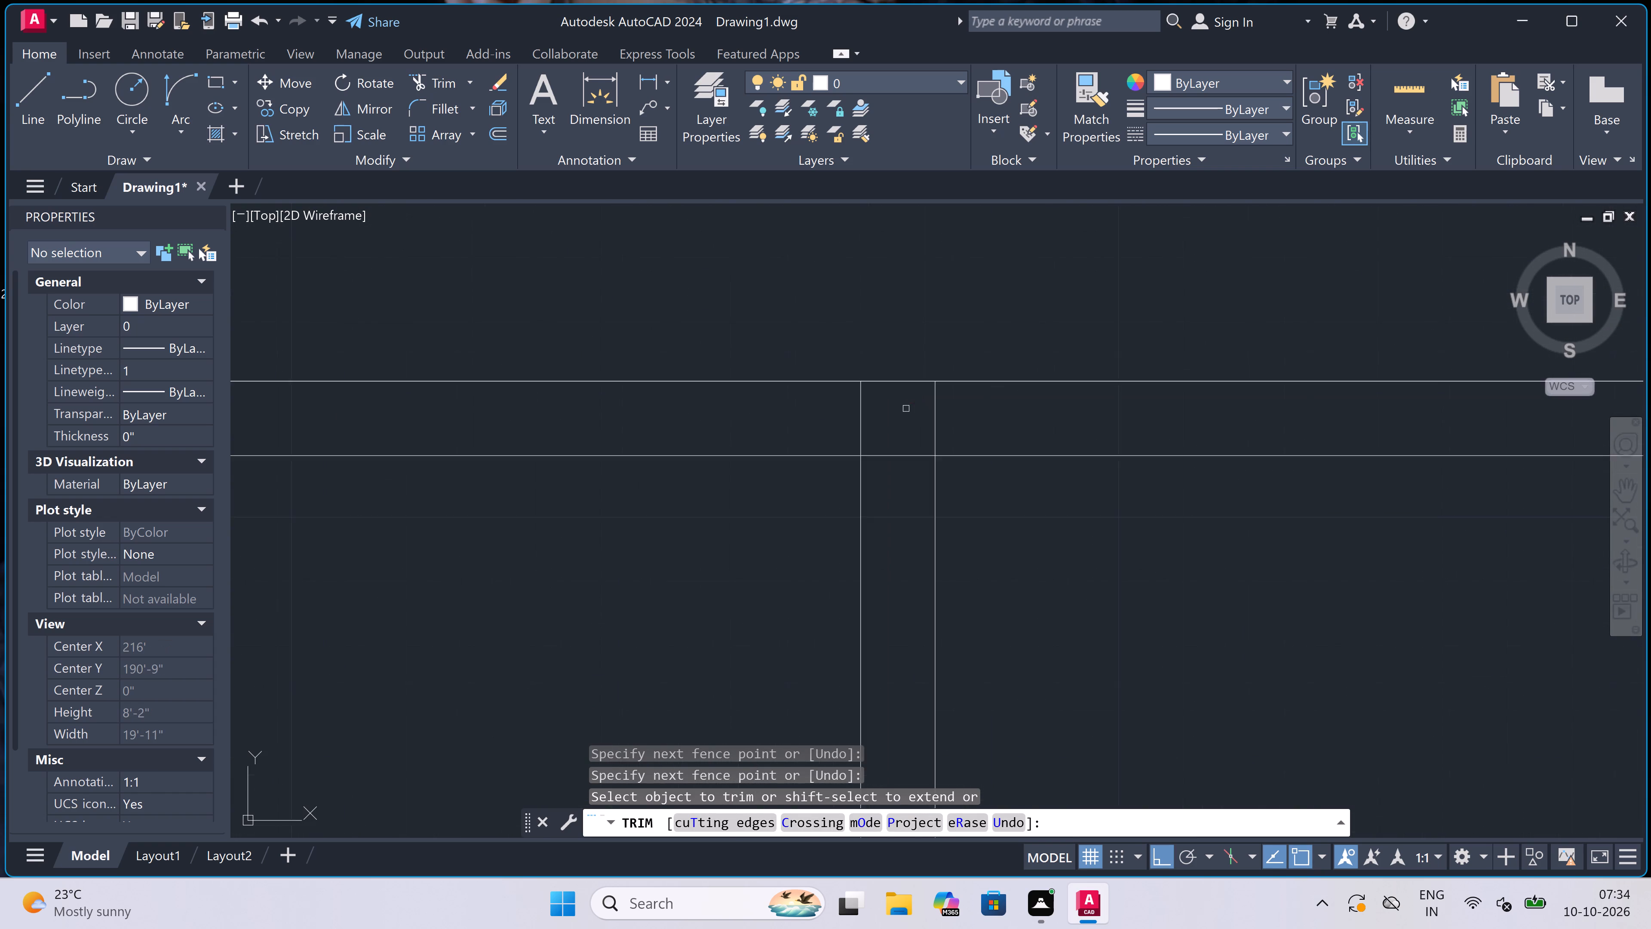
pyautogui.click(825, 418)
pyautogui.click(880, 504)
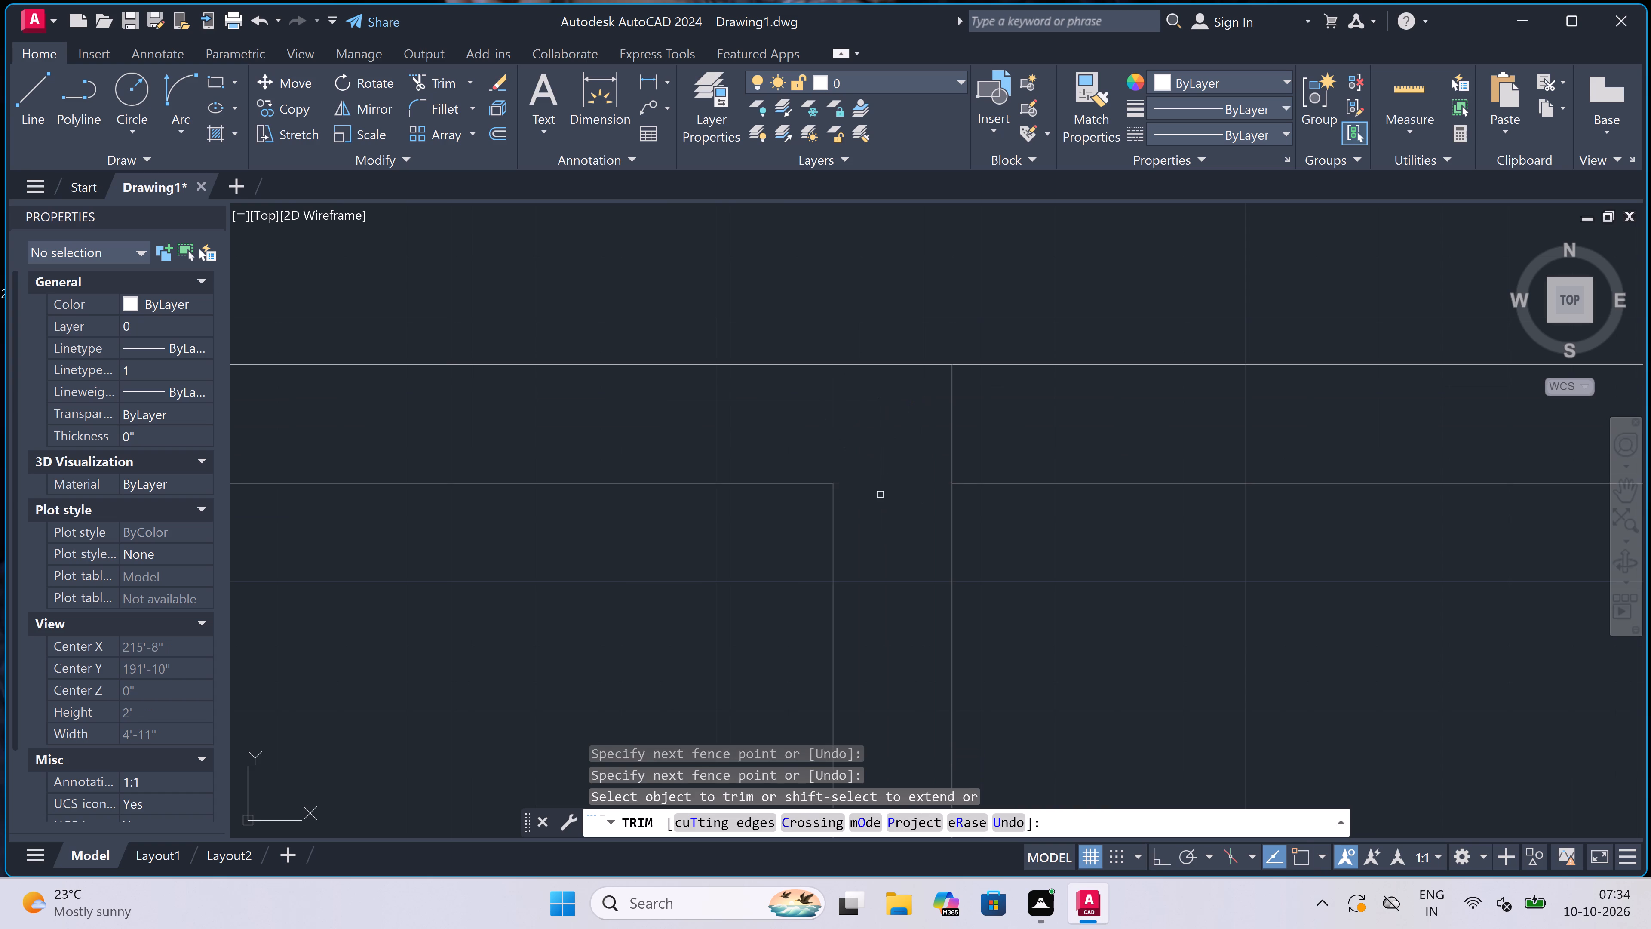
pyautogui.scroll(-5, 893, 431)
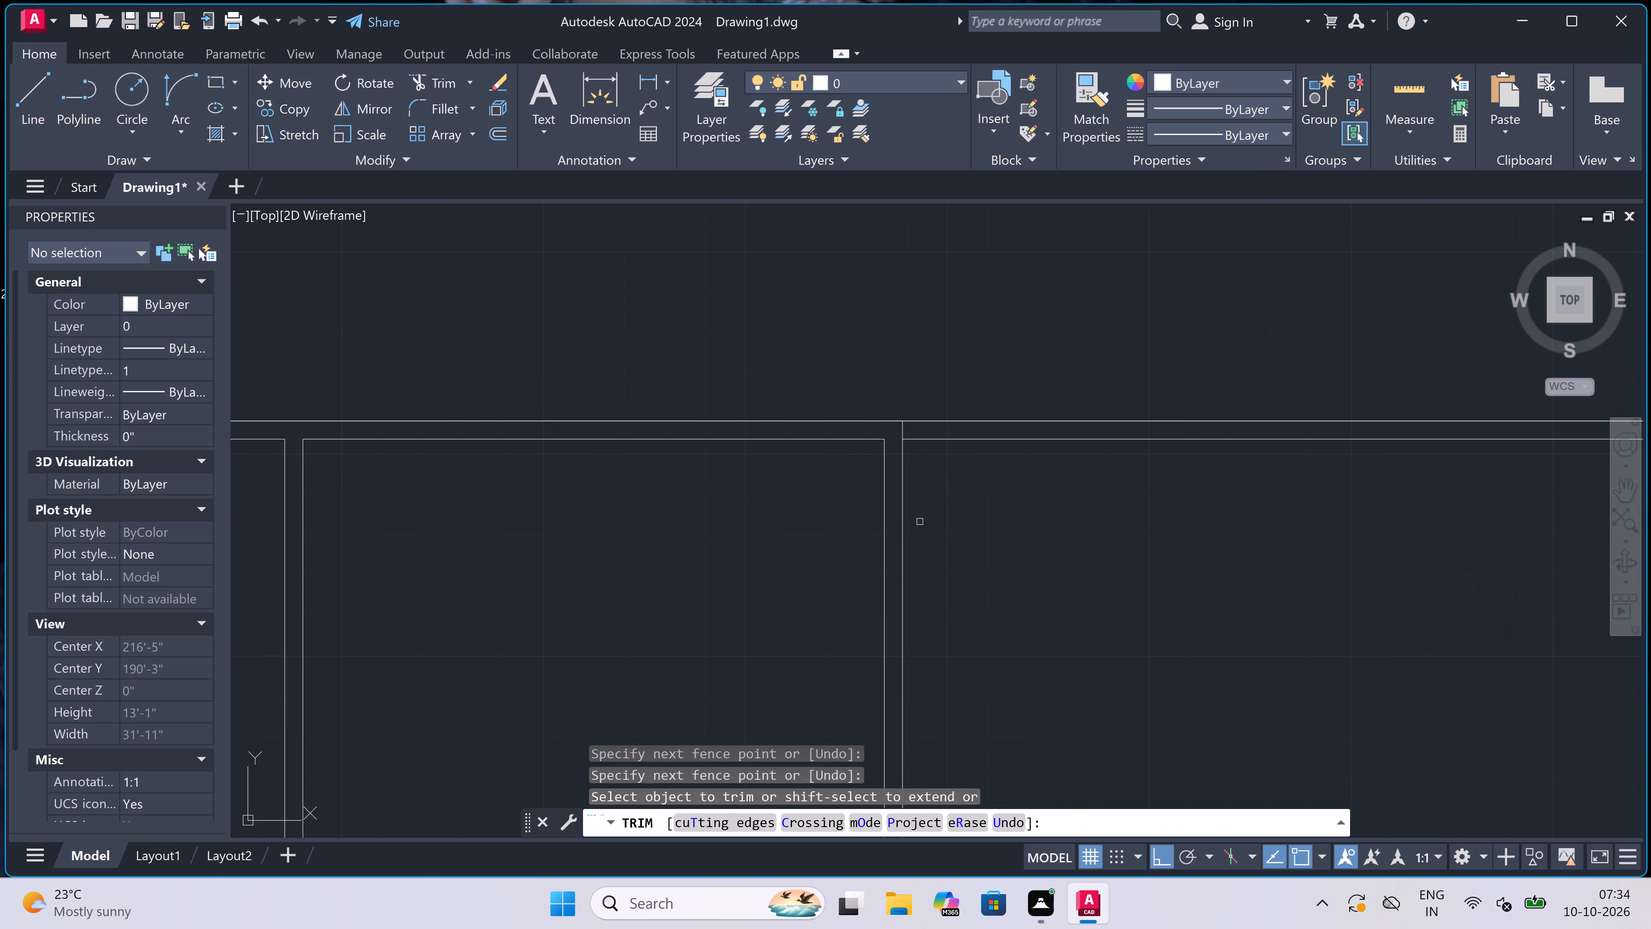
pyautogui.click(930, 507)
pyautogui.click(954, 391)
# Clean the horizontal partition's junction with the right outer wall, trimming the lines inside the junction and those extending past the wall.
pyautogui.scroll(-5, 954, 391)
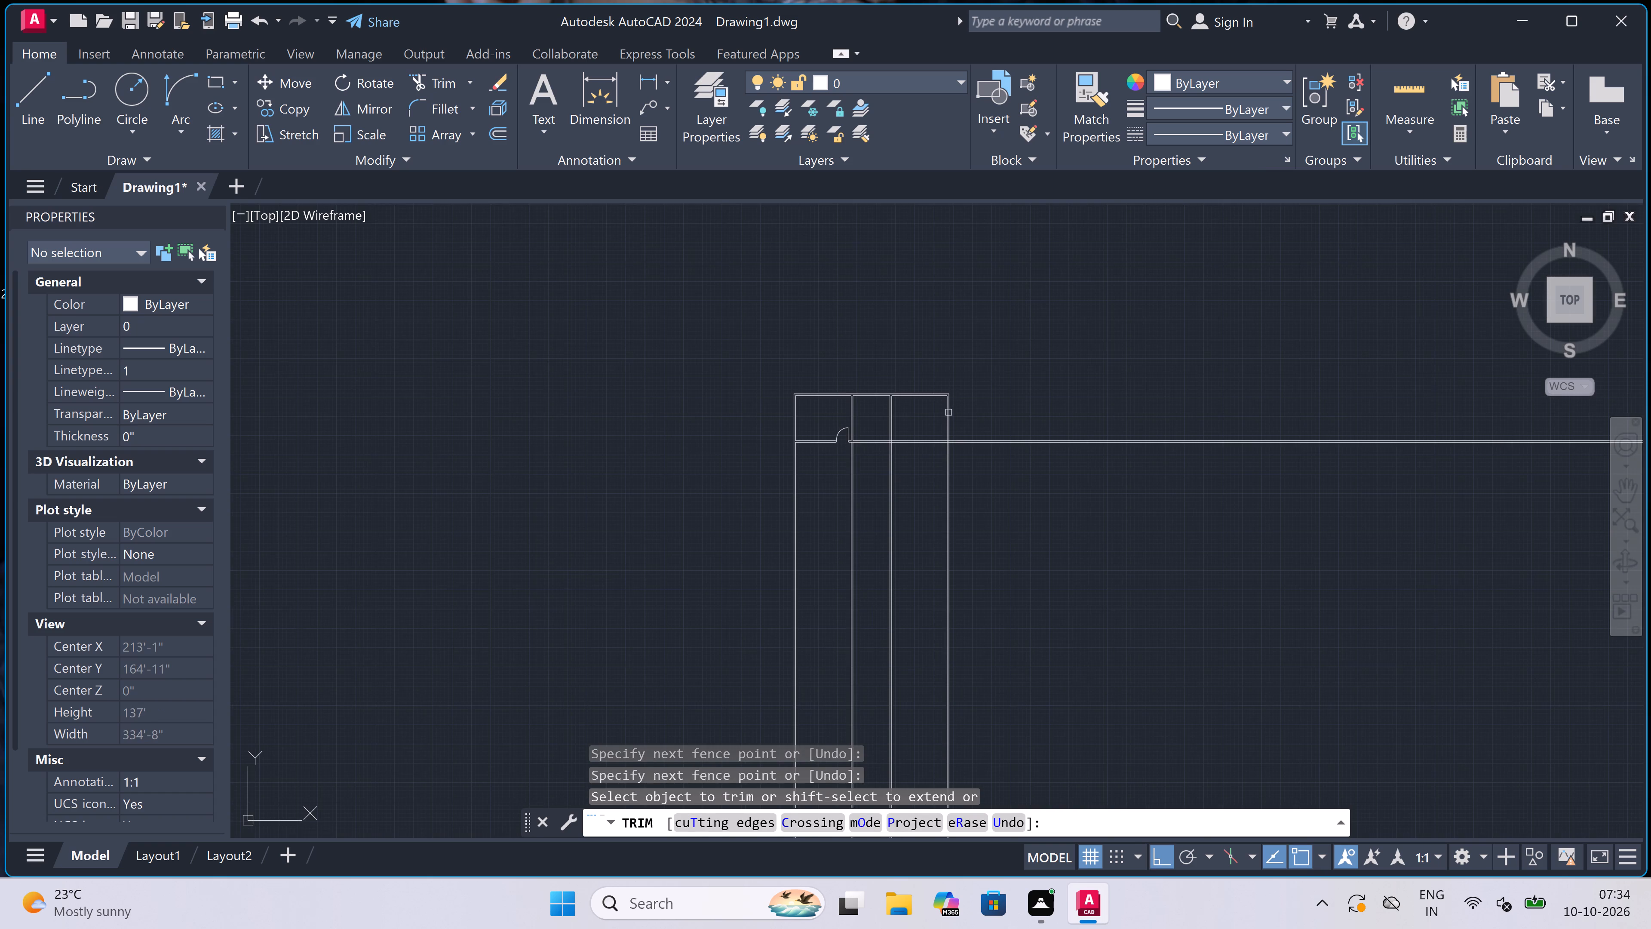
pyautogui.scroll(4, 938, 446)
pyautogui.scroll(4, 1004, 408)
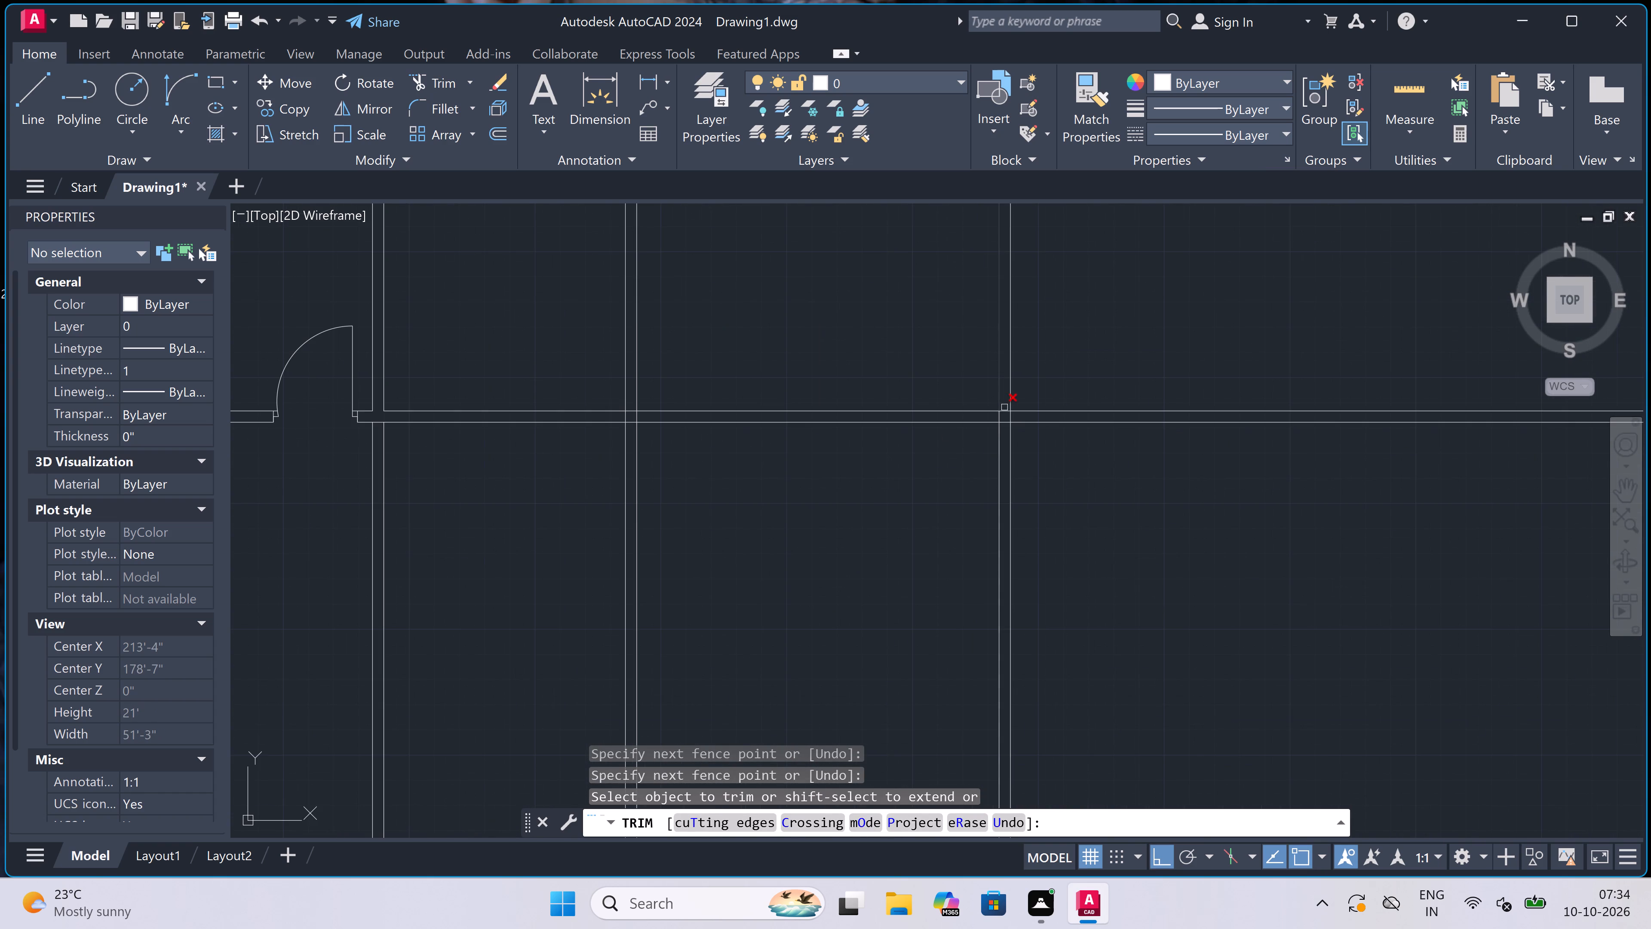
pyautogui.moveTo(1005, 407); pyautogui.dragTo(1005, 412)
pyautogui.click(951, 479)
pyautogui.scroll(-2, 961, 464)
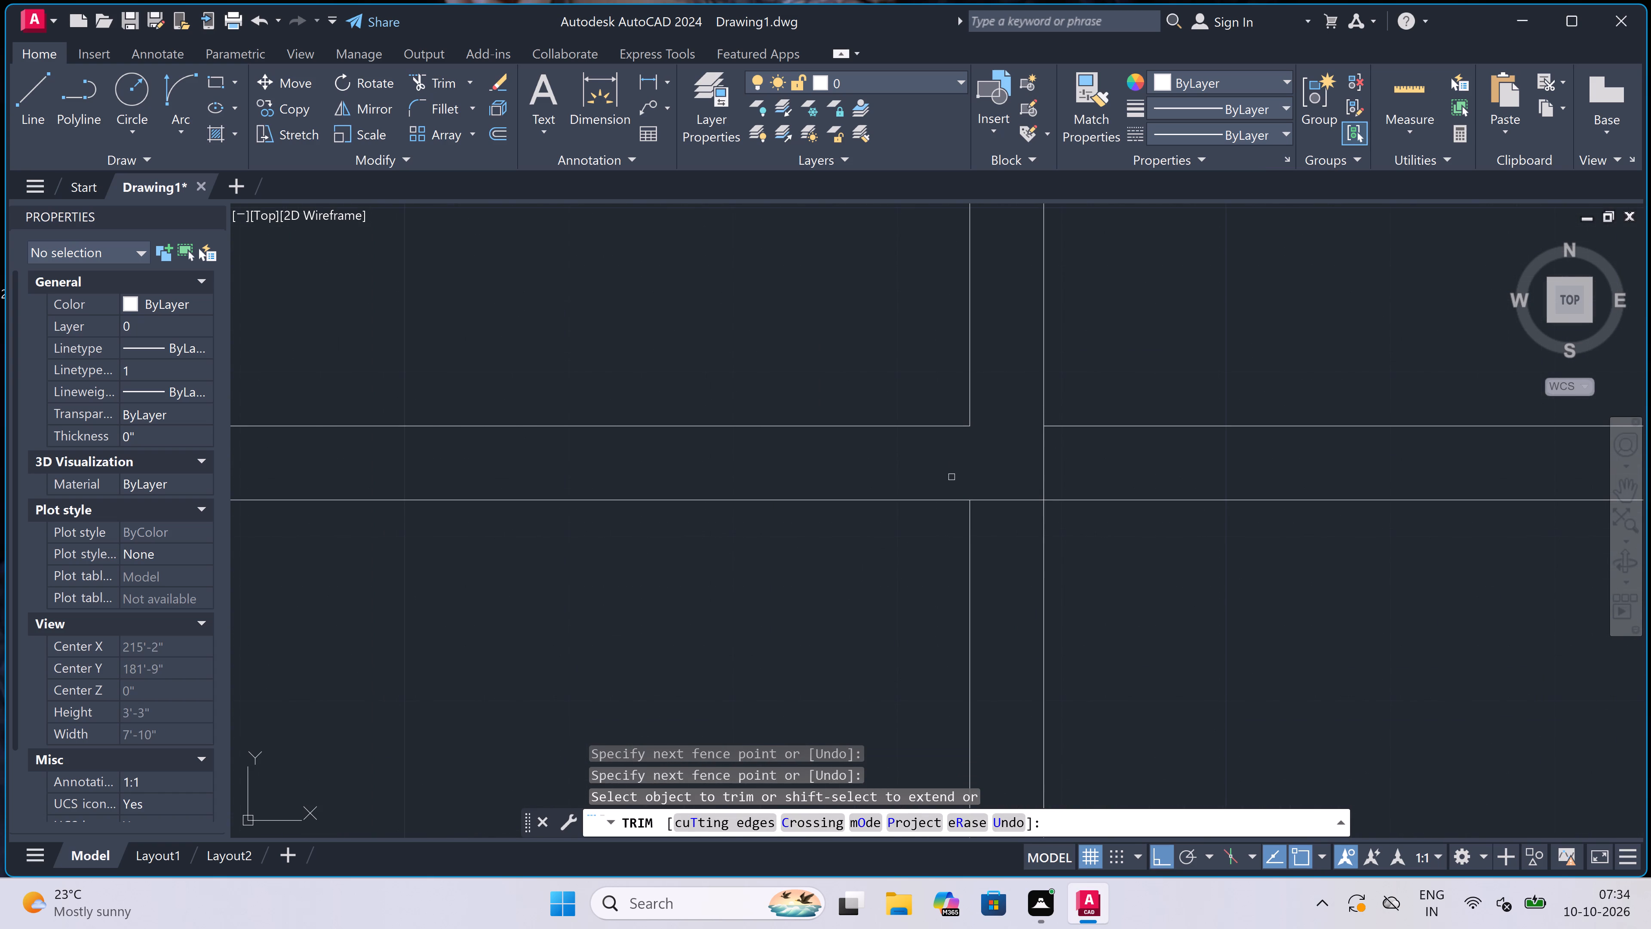
pyautogui.scroll(-3, 952, 476)
pyautogui.click(1031, 417)
pyautogui.click(1017, 507)
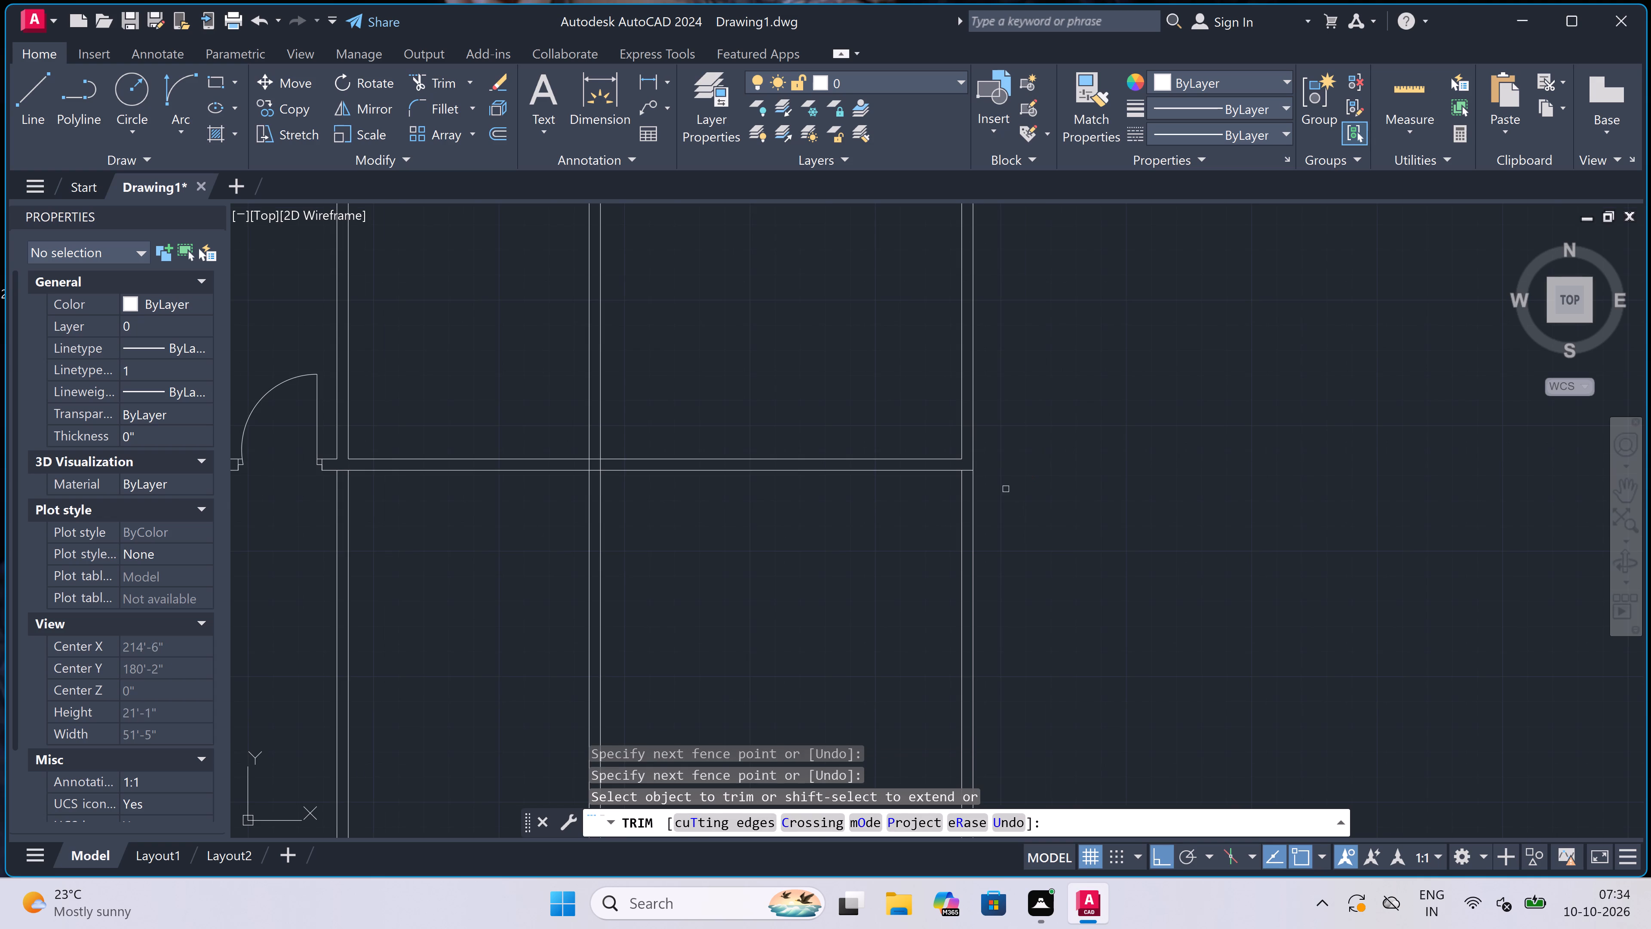
pyautogui.scroll(4, 963, 456)
pyautogui.click(976, 574)
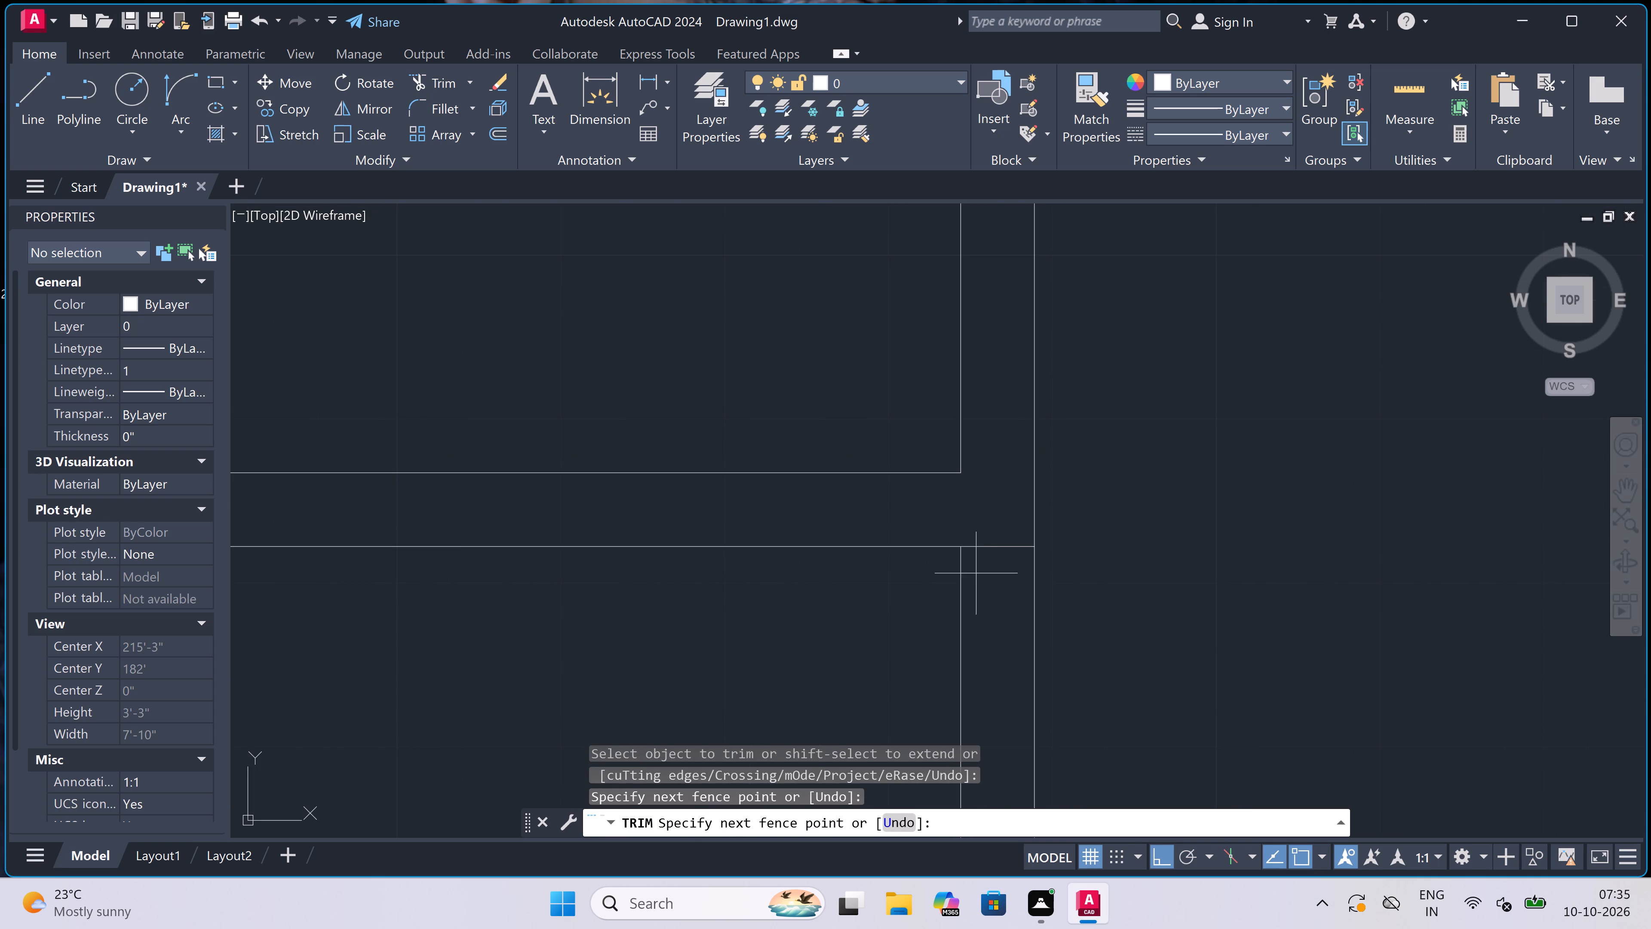
pyautogui.click(996, 467)
# Trim the second vertical partition's lines inside the horizontal partition, and the horizontal partition's upper line between them.
pyautogui.scroll(-10, 996, 467)
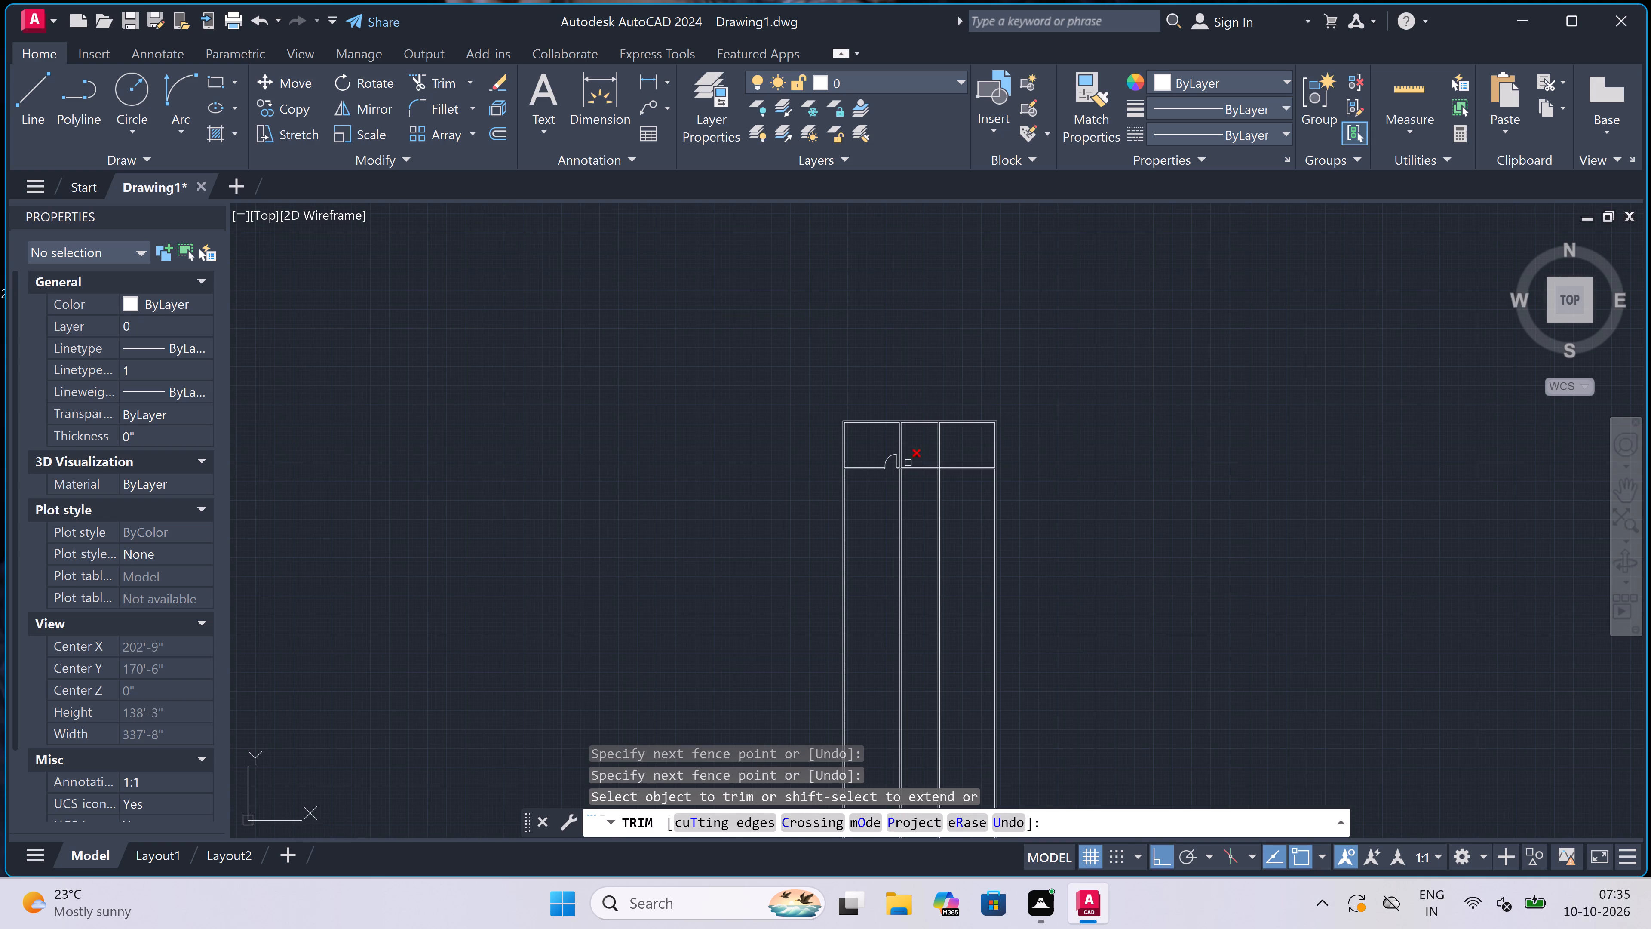
pyautogui.scroll(4, 893, 468)
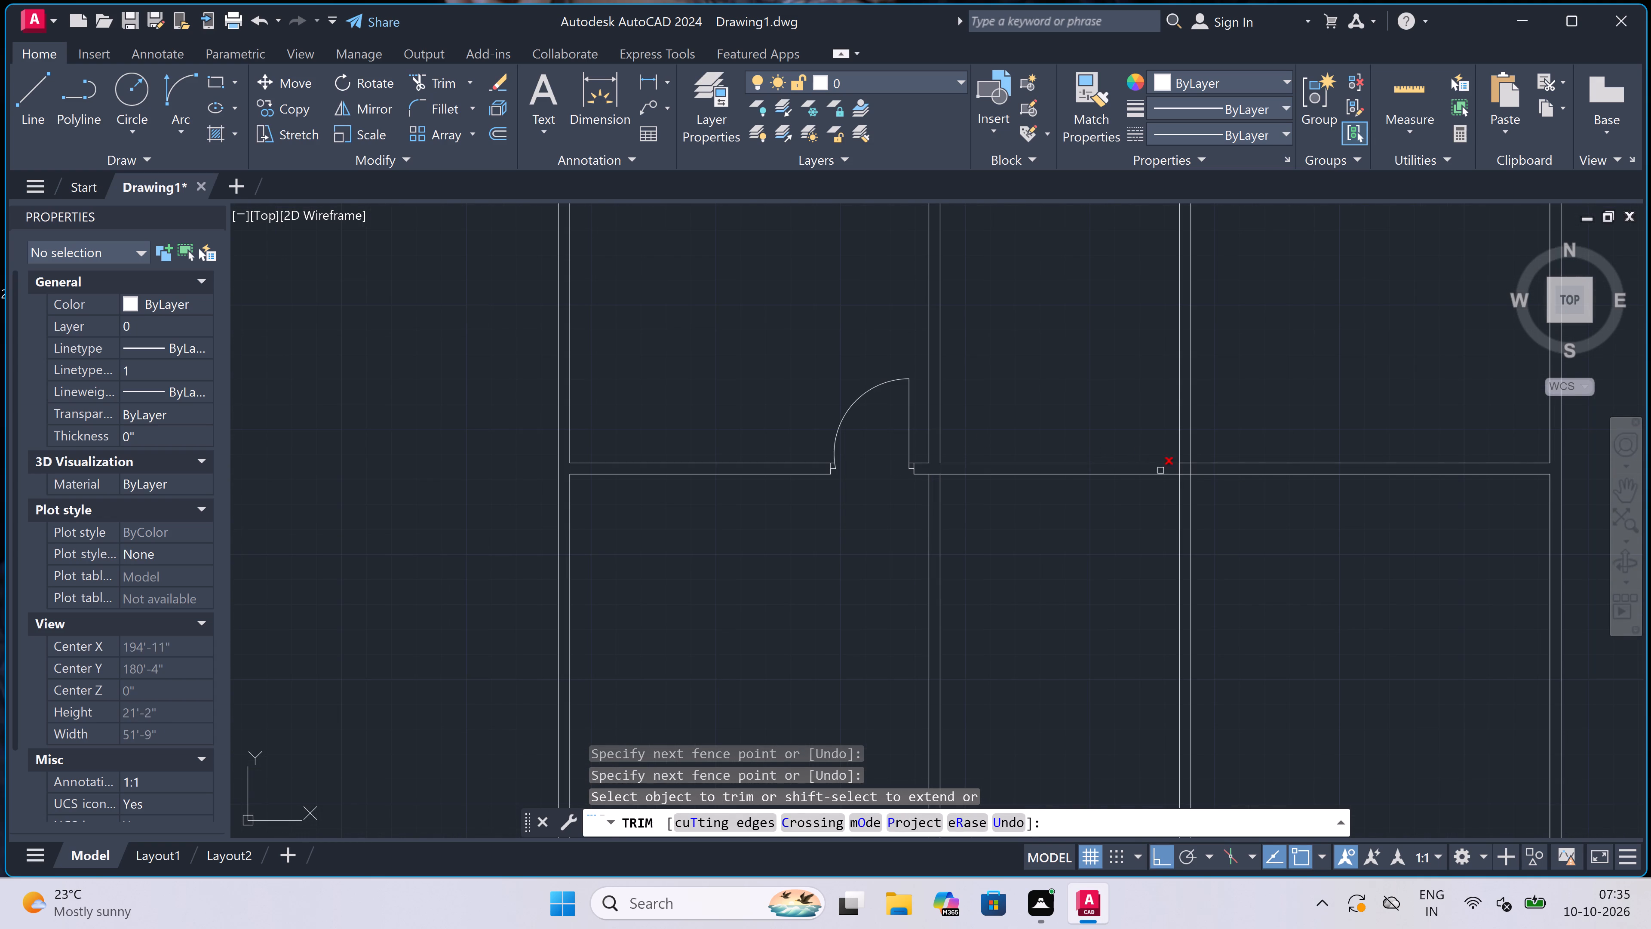
pyautogui.scroll(4, 1184, 470)
pyautogui.scroll(2, 1254, 464)
pyautogui.click(1254, 460)
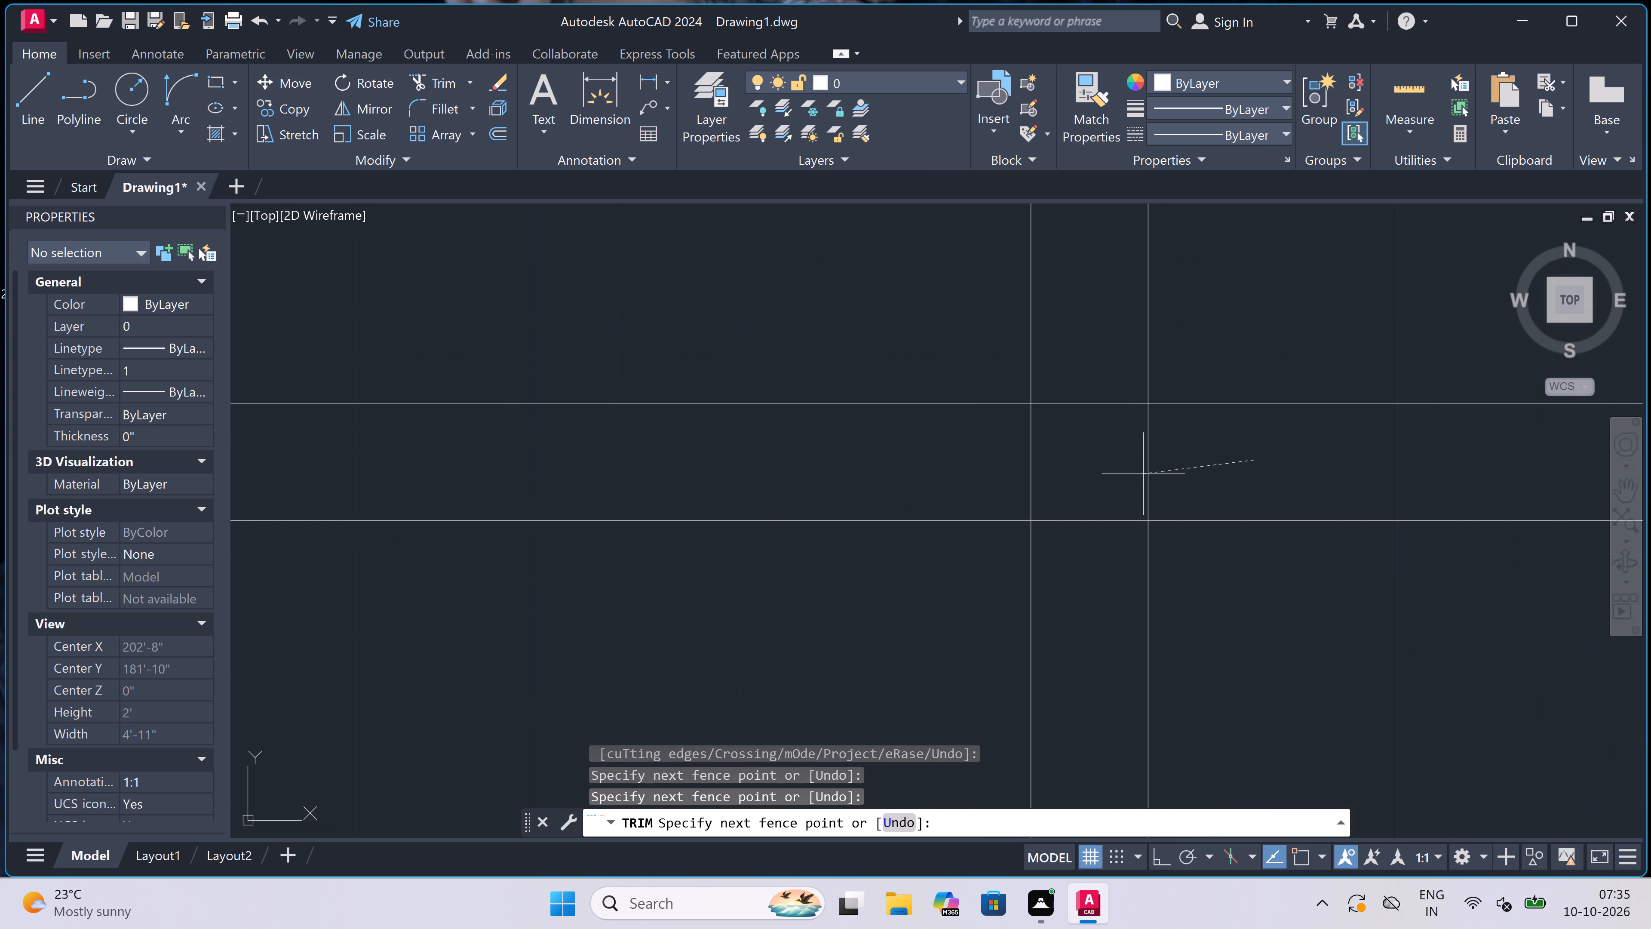
pyautogui.click(879, 483)
pyautogui.click(1076, 344)
pyautogui.click(1109, 448)
# Trim away both vertical partitions' lines below the horizontal partition.
pyautogui.scroll(-3, 928, 523)
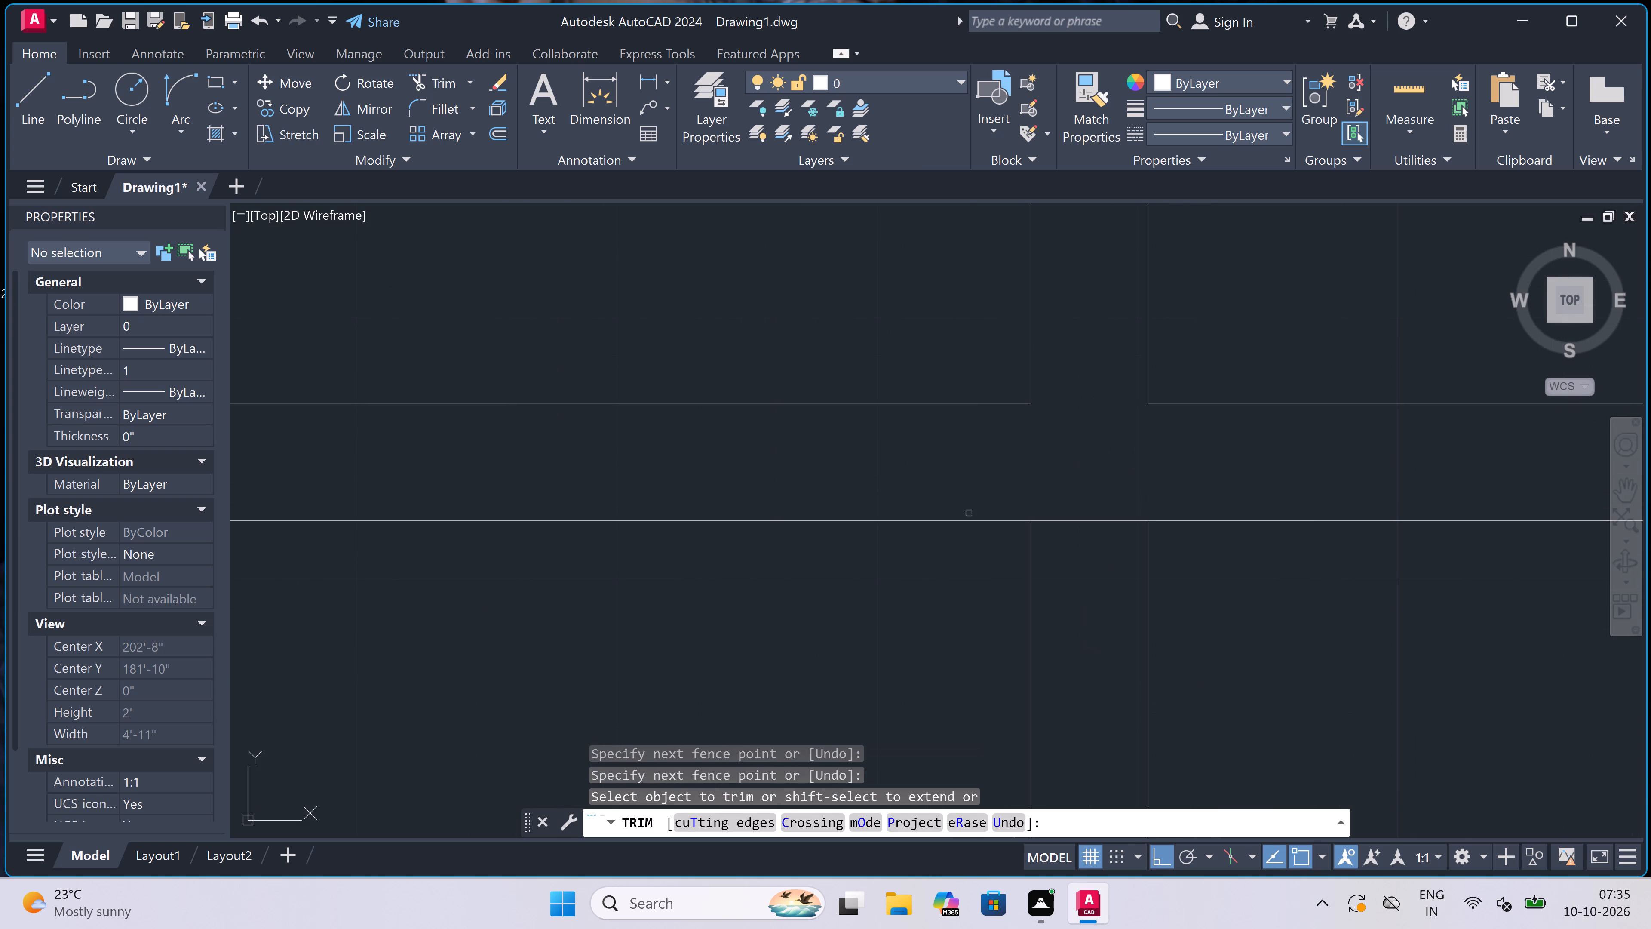
pyautogui.scroll(-2, 928, 523)
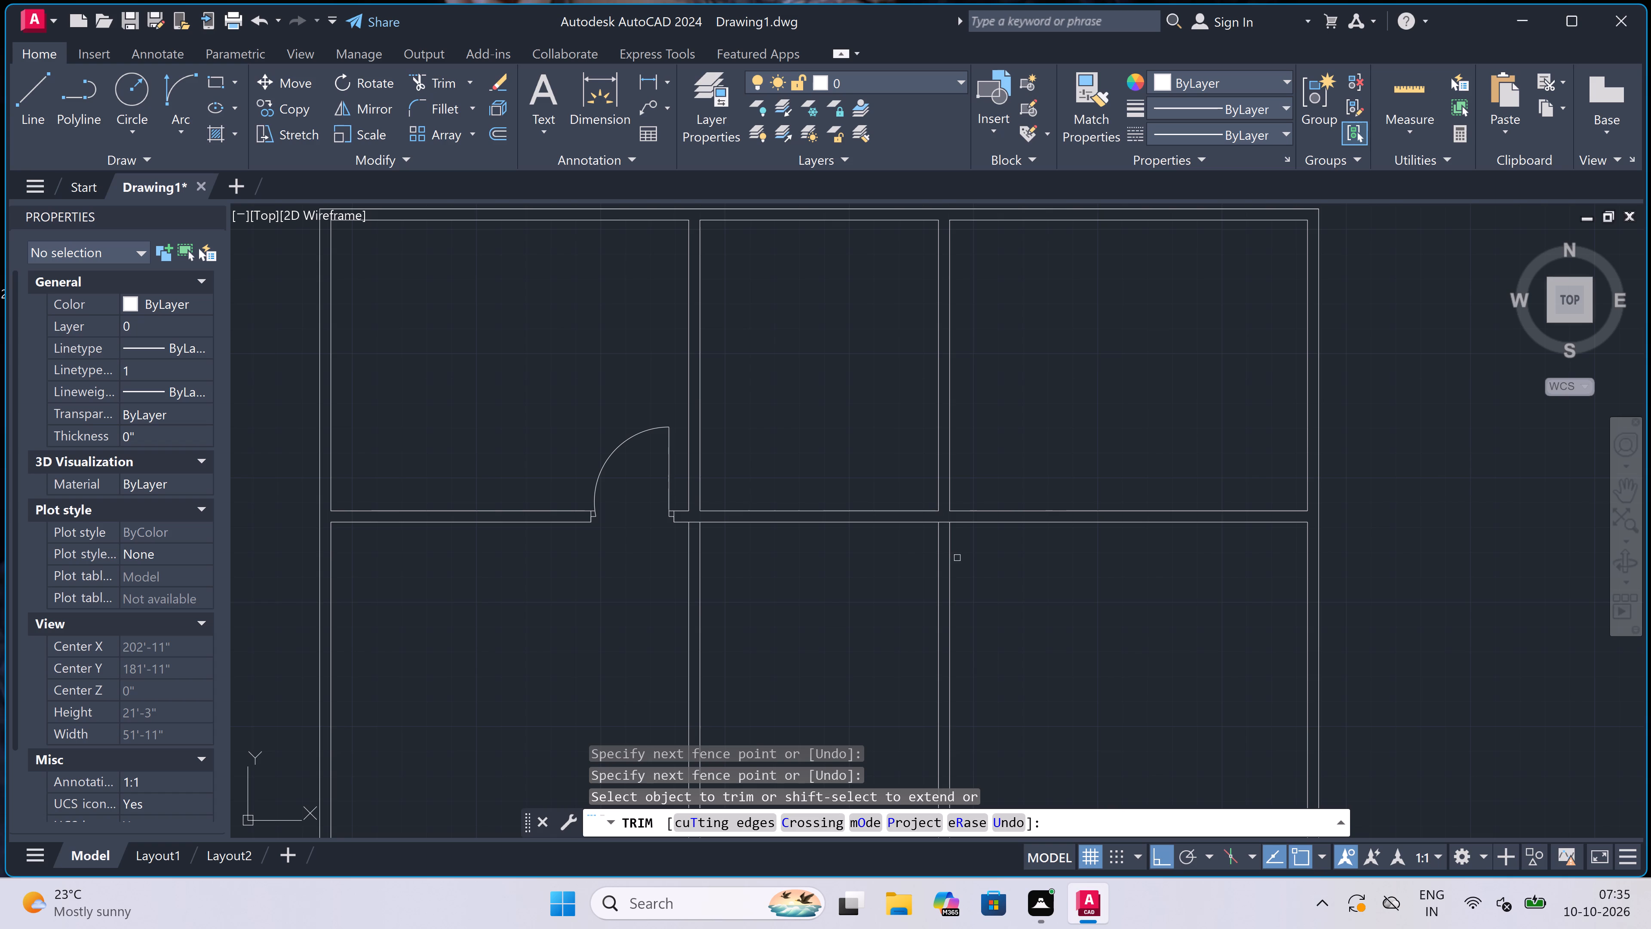
pyautogui.click(990, 604)
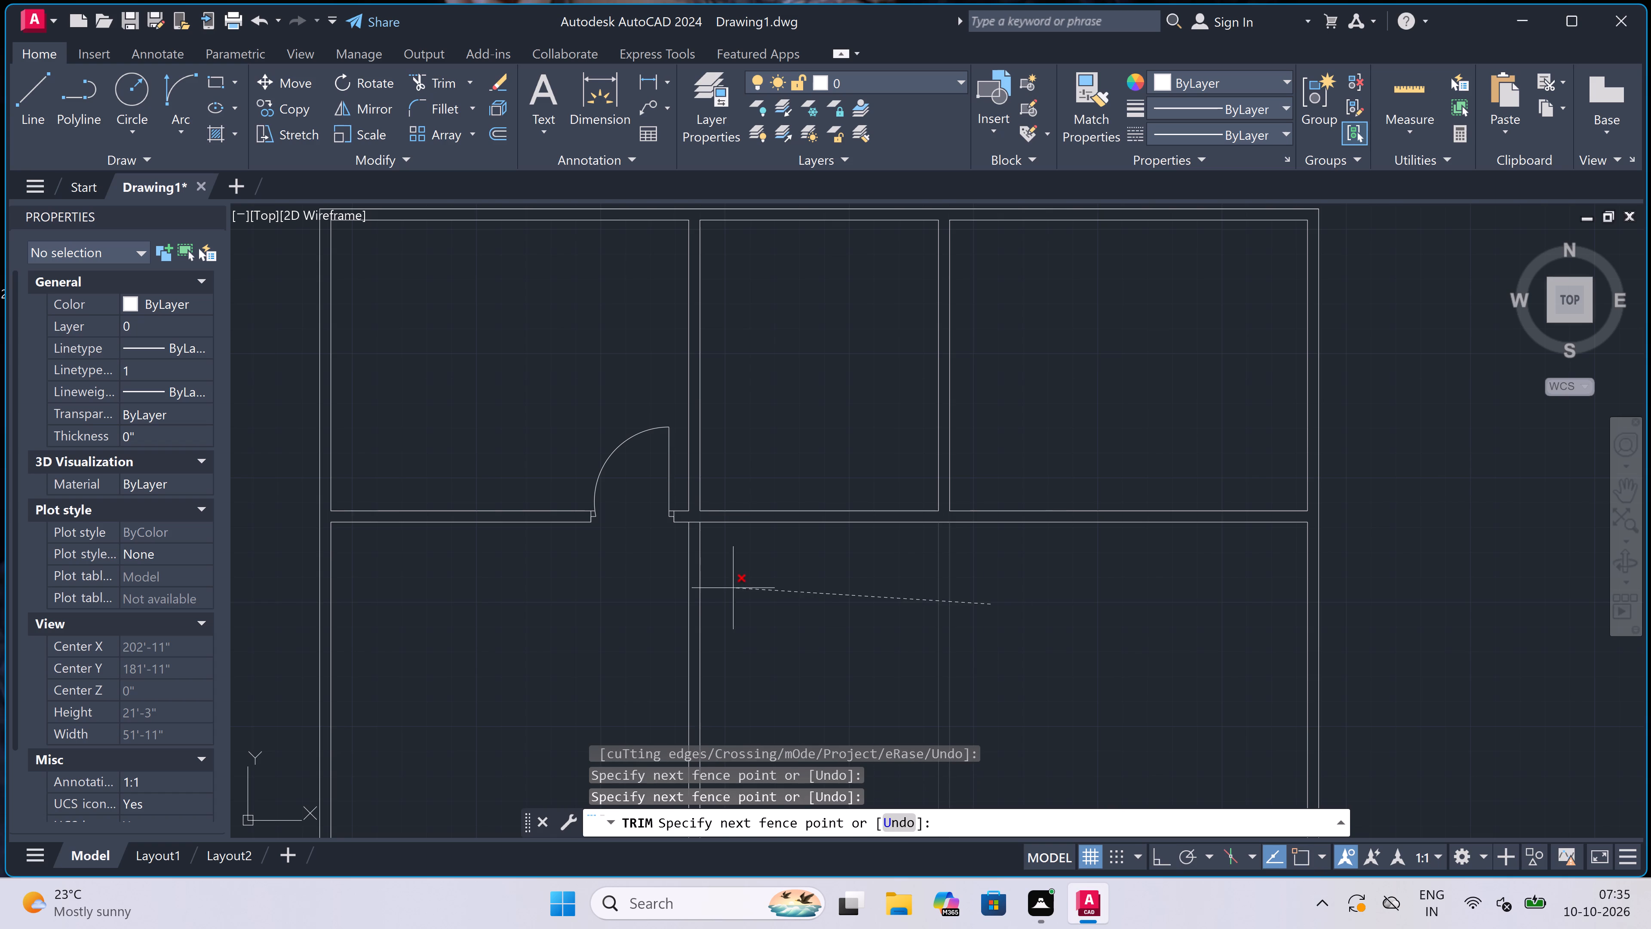
pyautogui.click(620, 588)
pyautogui.press('Escape')
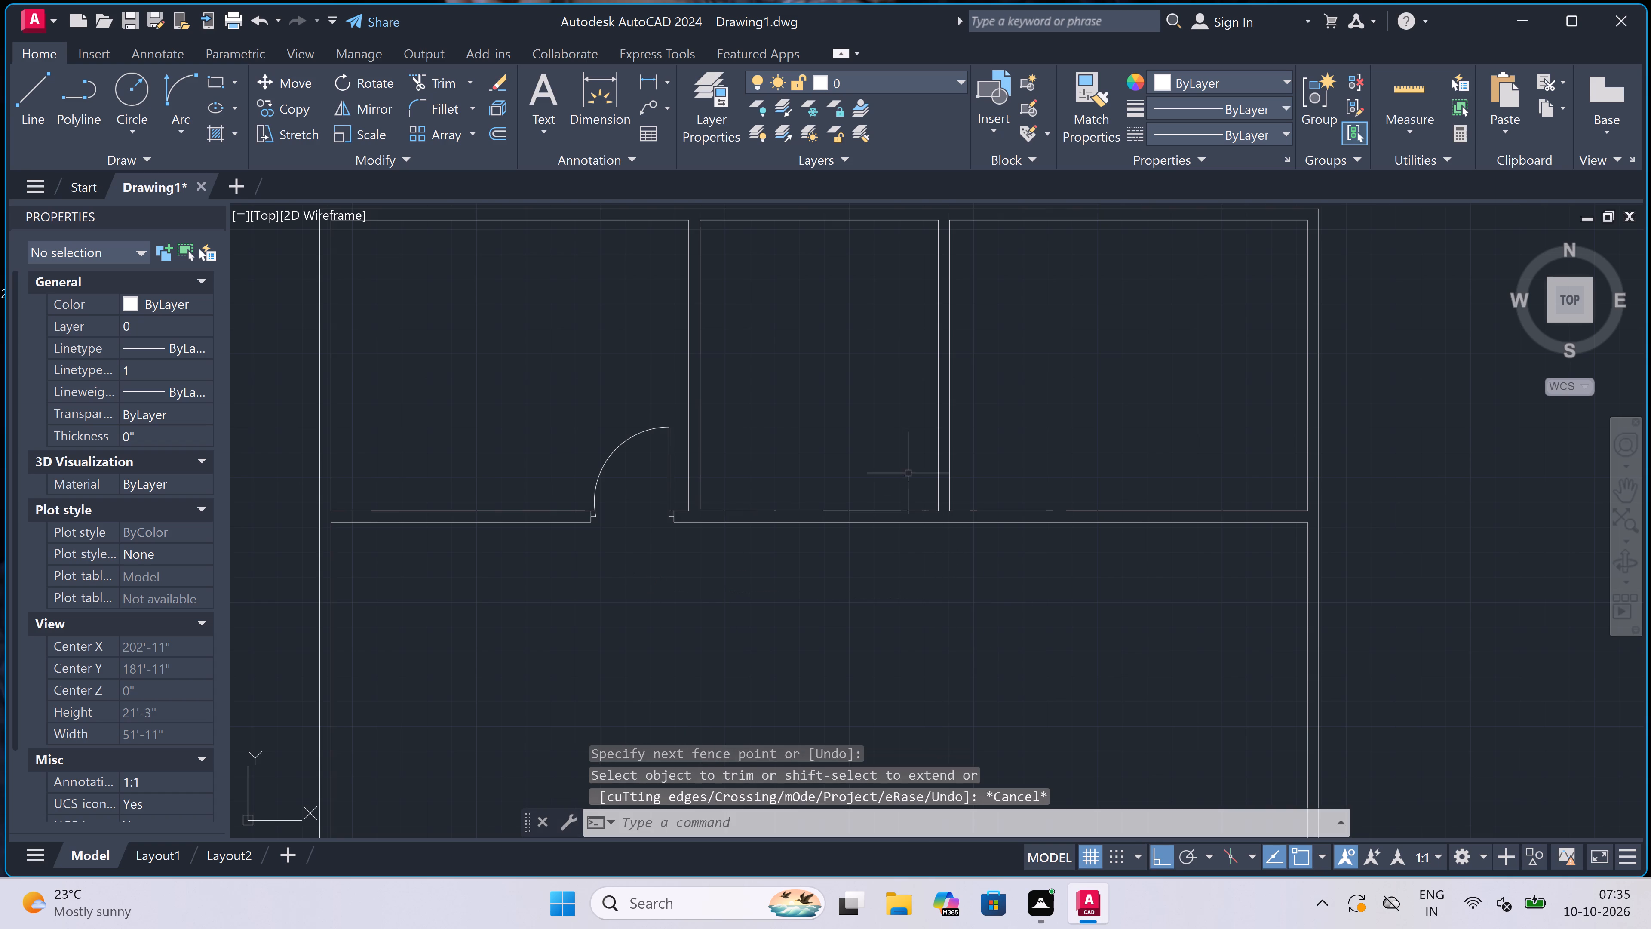
# Draw a jamb line across the horizontal partition just right of the second vertical partition, with a 2" midpoint stub and a 3' upward door leaf.
pyautogui.scroll(2, 967, 477)
pyautogui.press('l')
pyautogui.press('space')
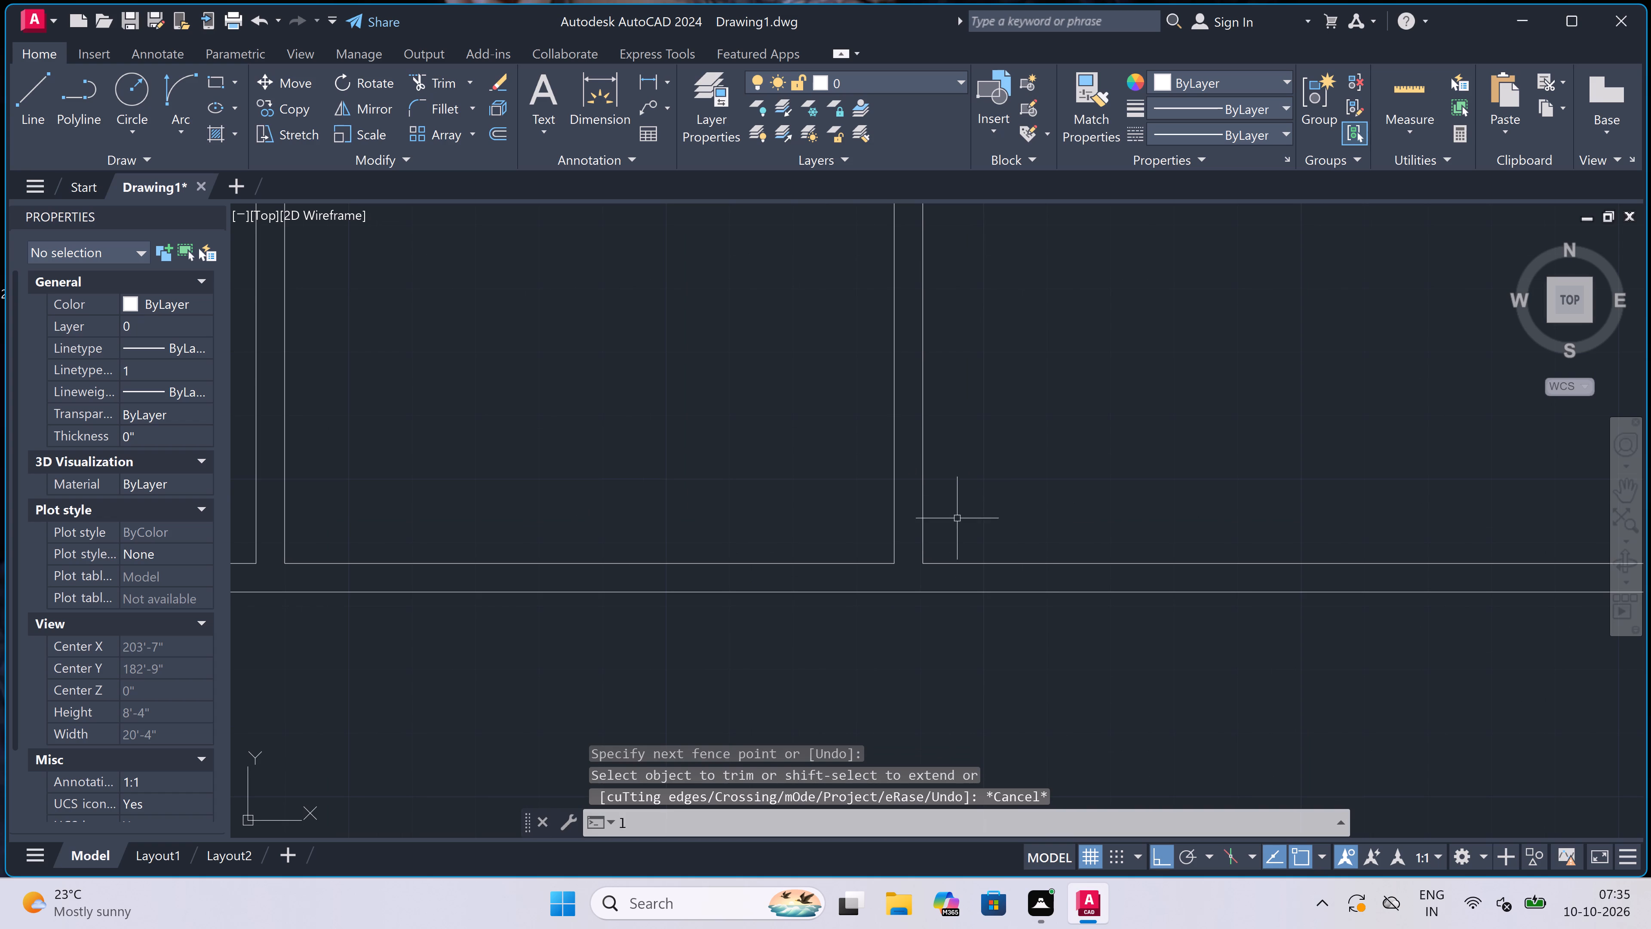
pyautogui.click(950, 563)
pyautogui.click(949, 596)
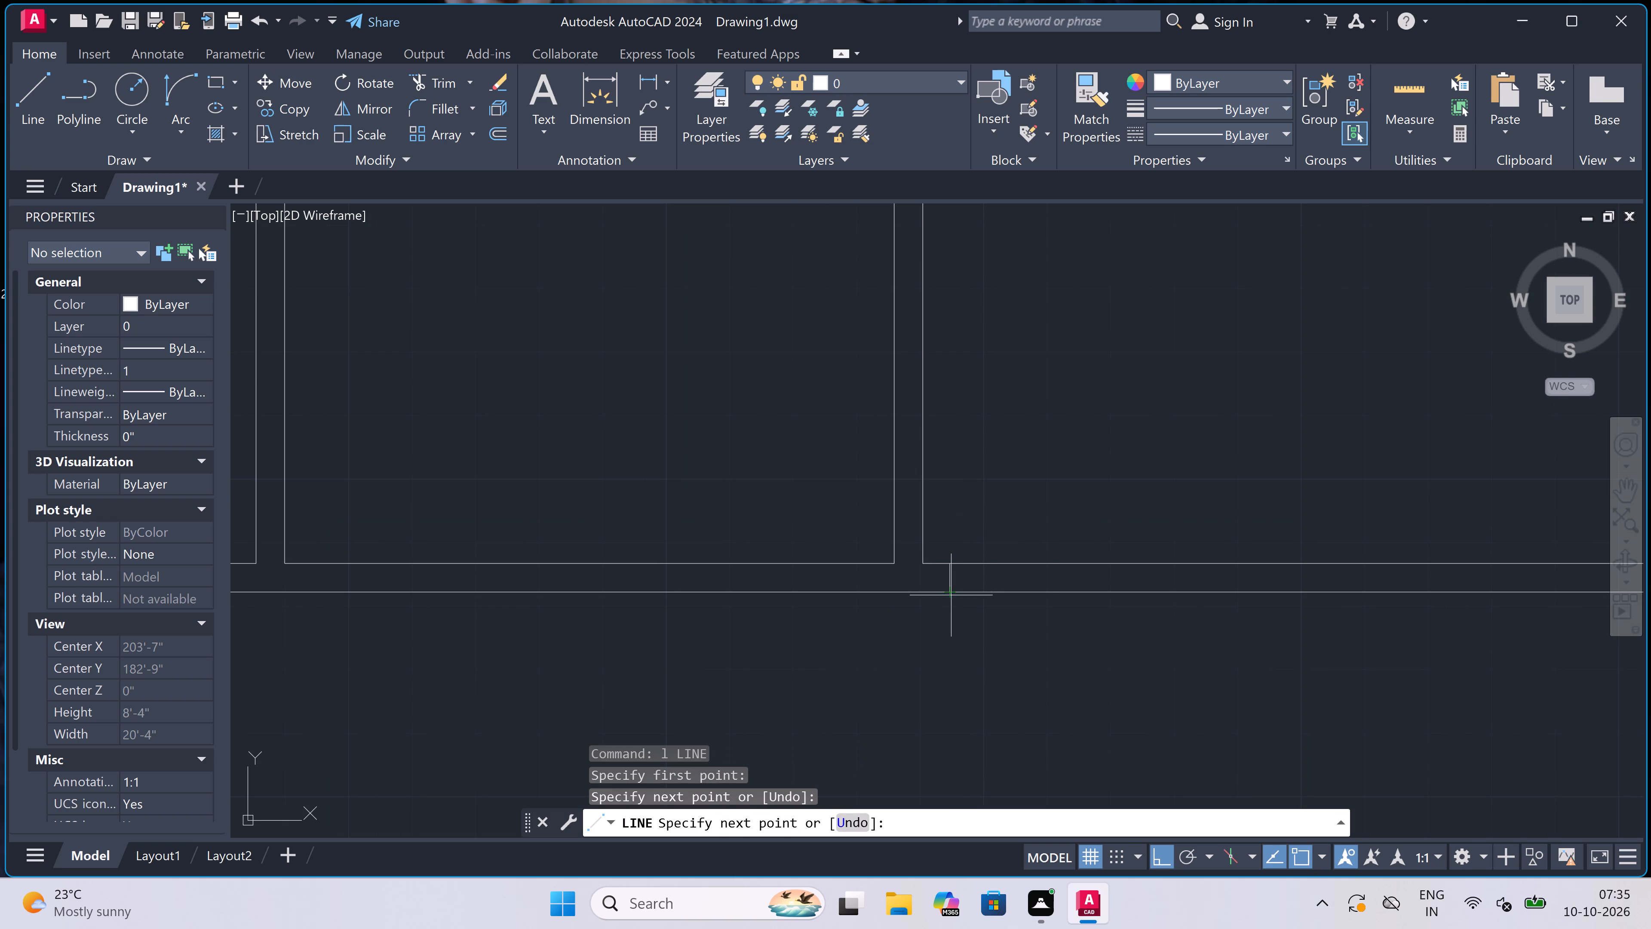
pyautogui.scroll(2, 950, 584)
pyautogui.click(951, 566)
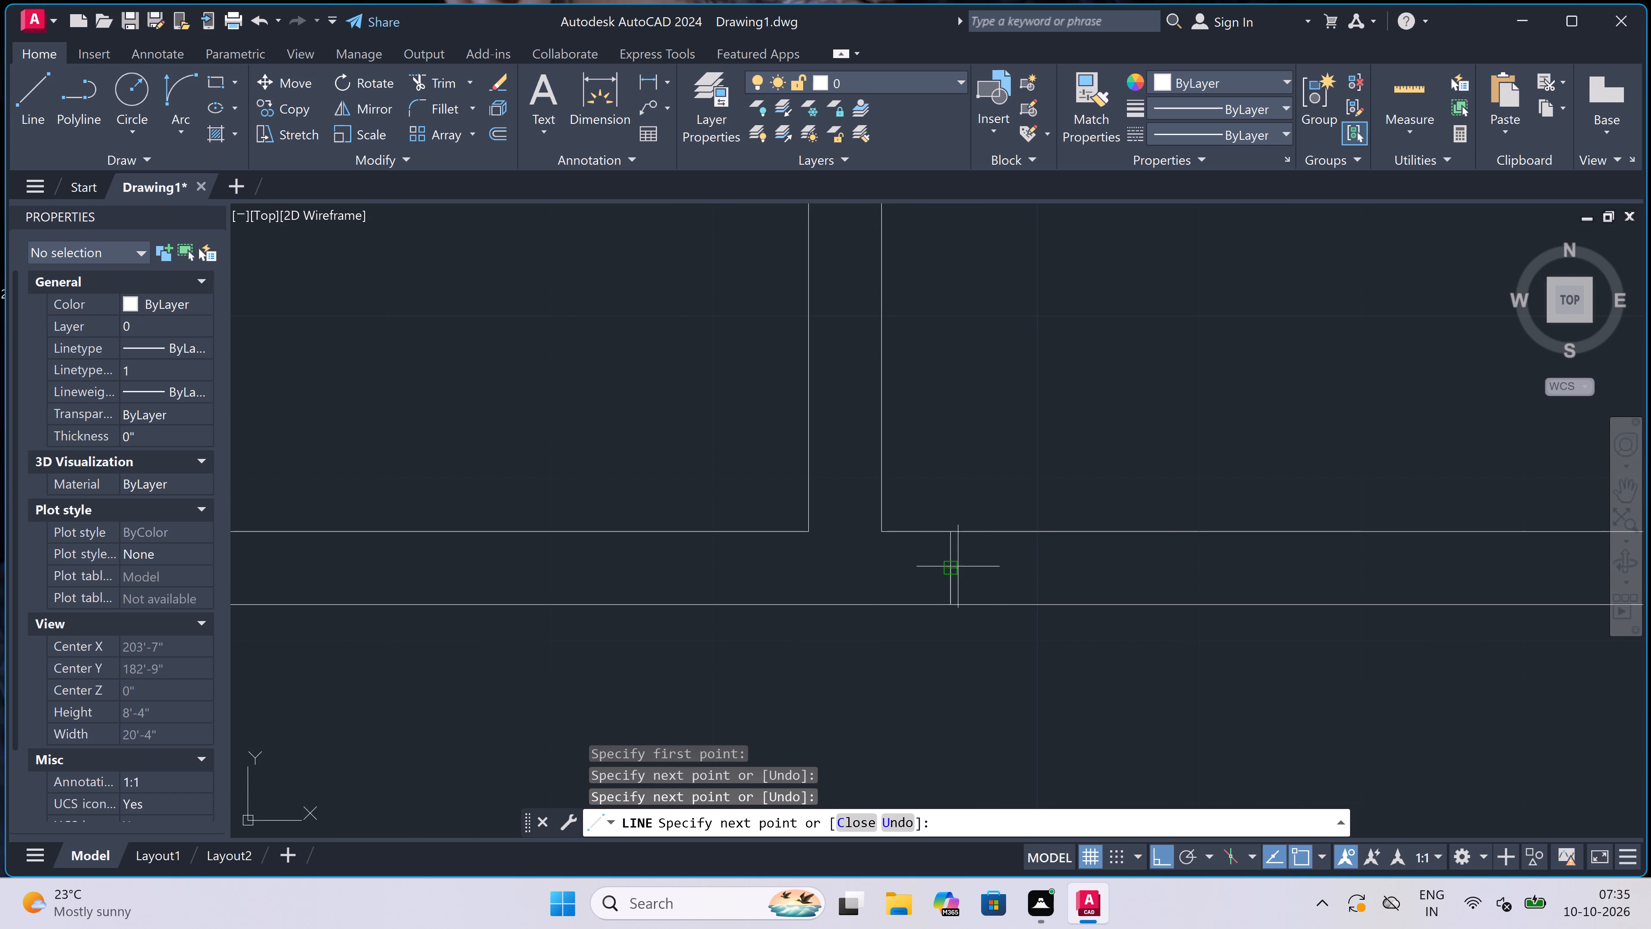
pyautogui.write('2"')
pyautogui.press('space')
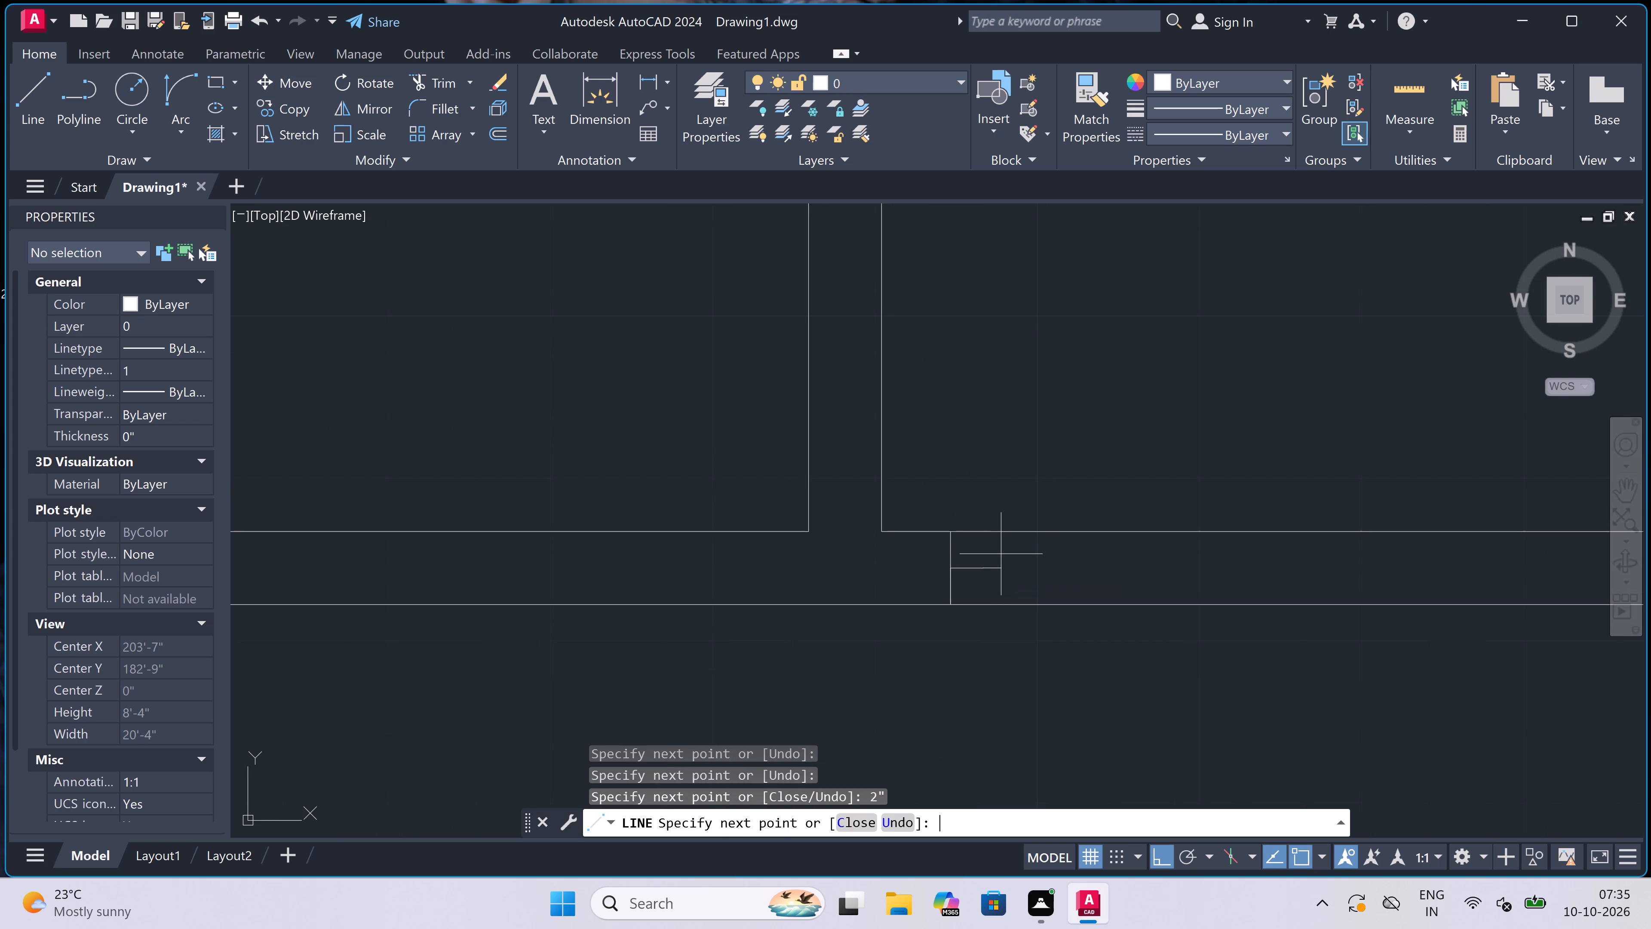
pyautogui.write("3'")
pyautogui.press('space')
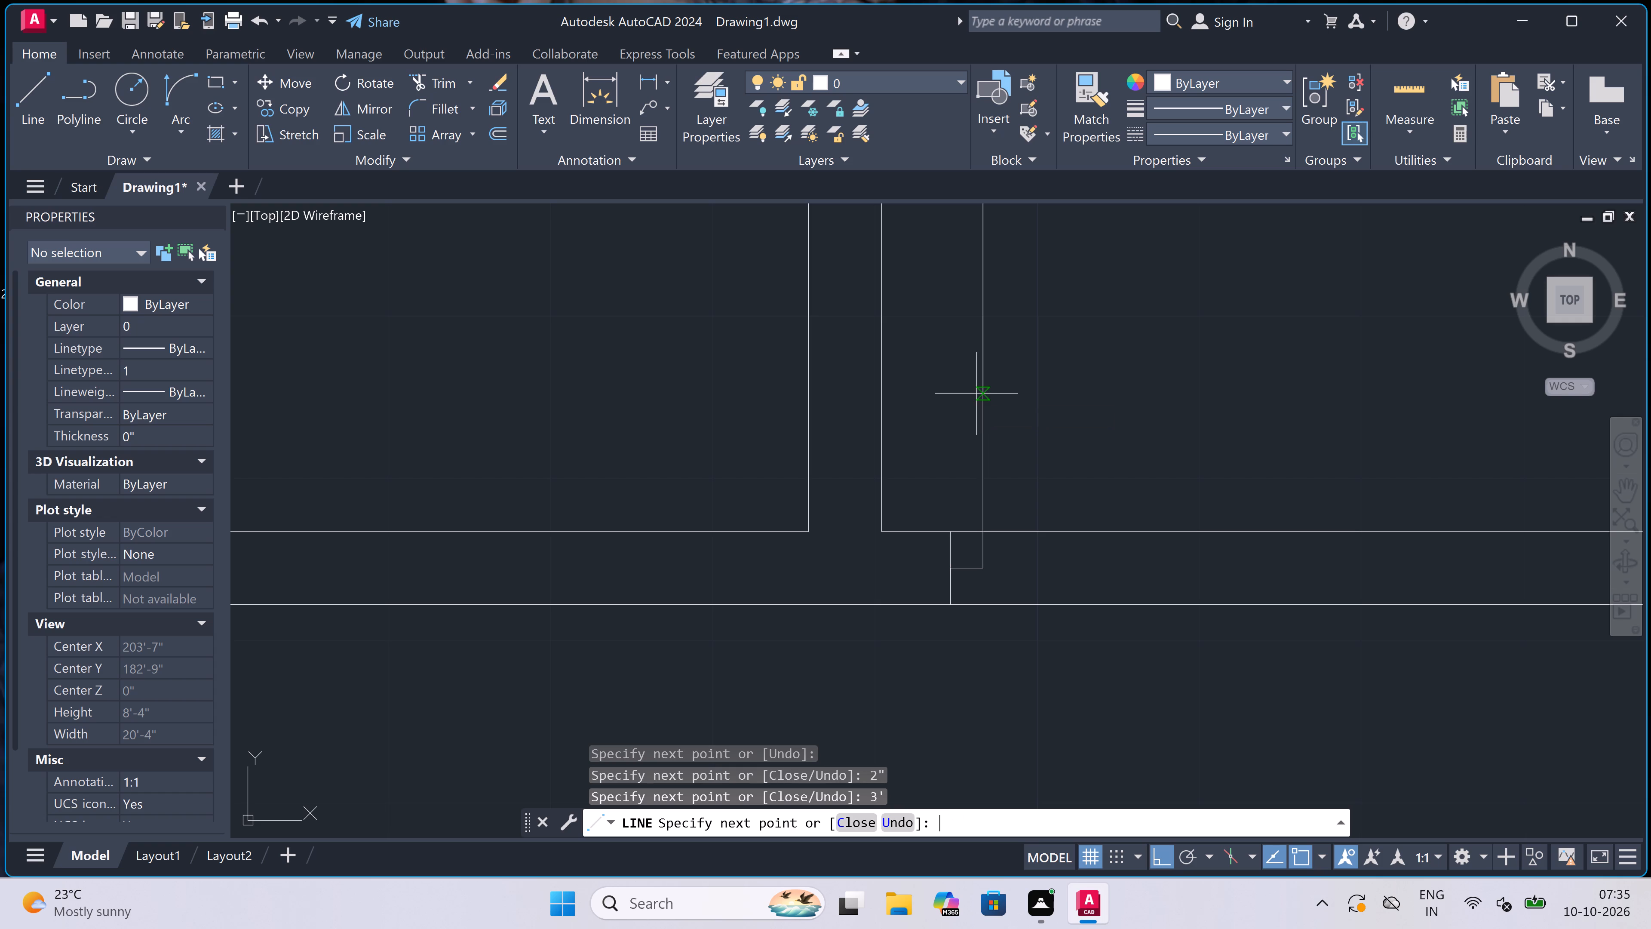
pyautogui.press('Escape')
# Draw the opposite jamb line across the horizontal partition, right of the door leaf, with a 2" stub from its midpoint toward the leaf.
pyautogui.press('space')
pyautogui.scroll(-2, 894, 575)
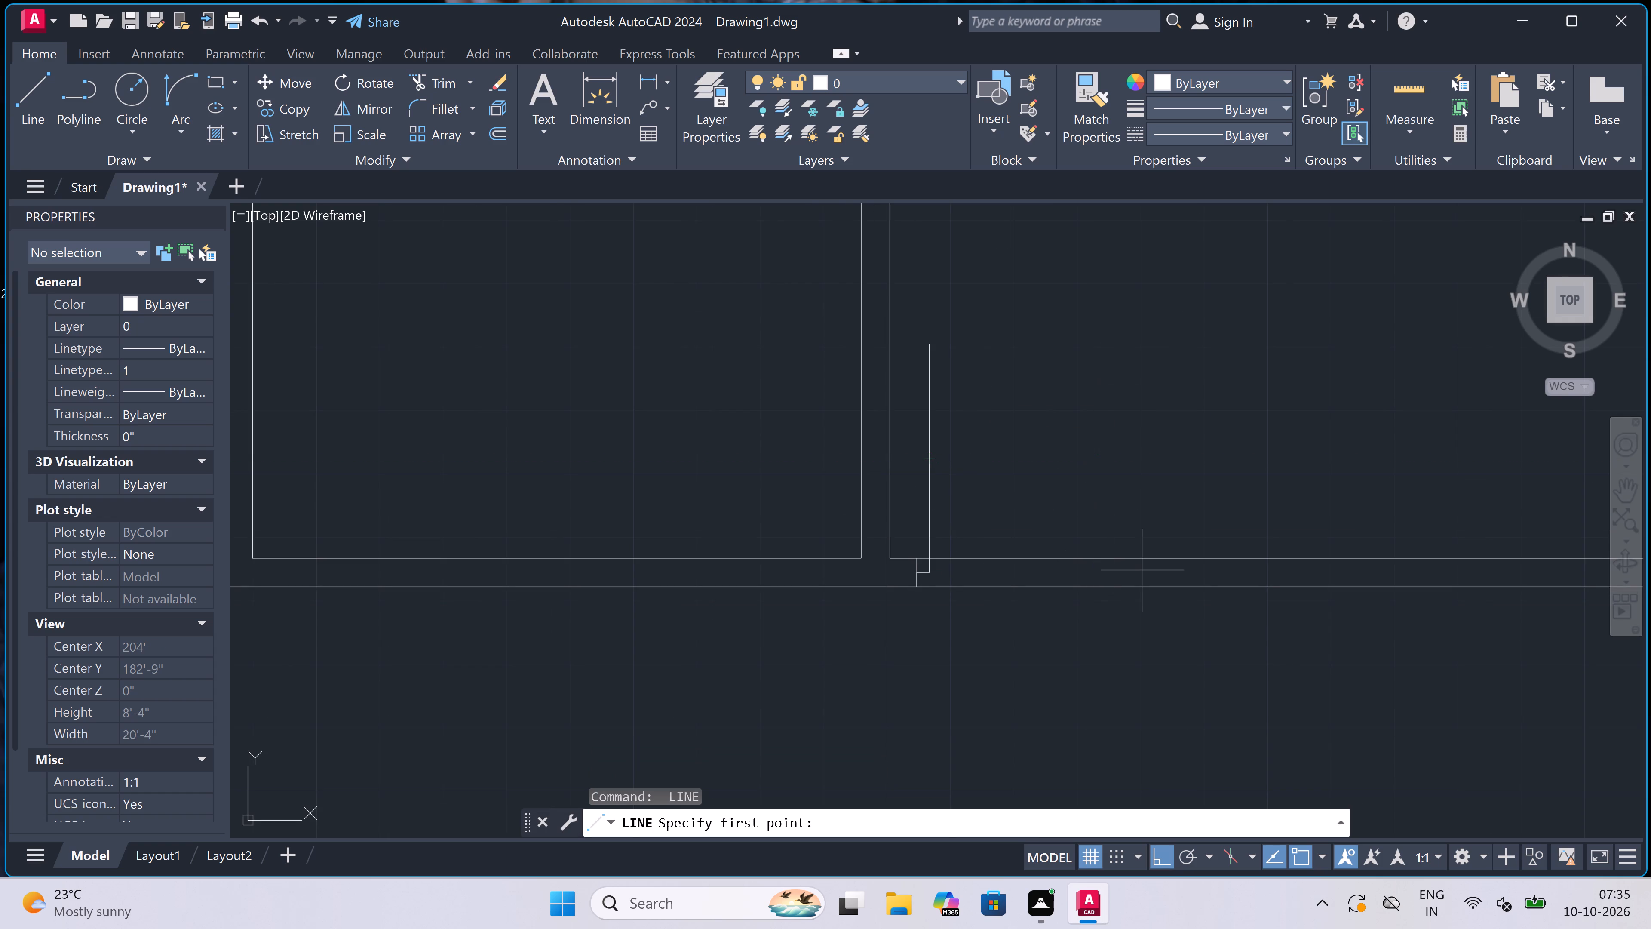
pyautogui.click(1129, 555)
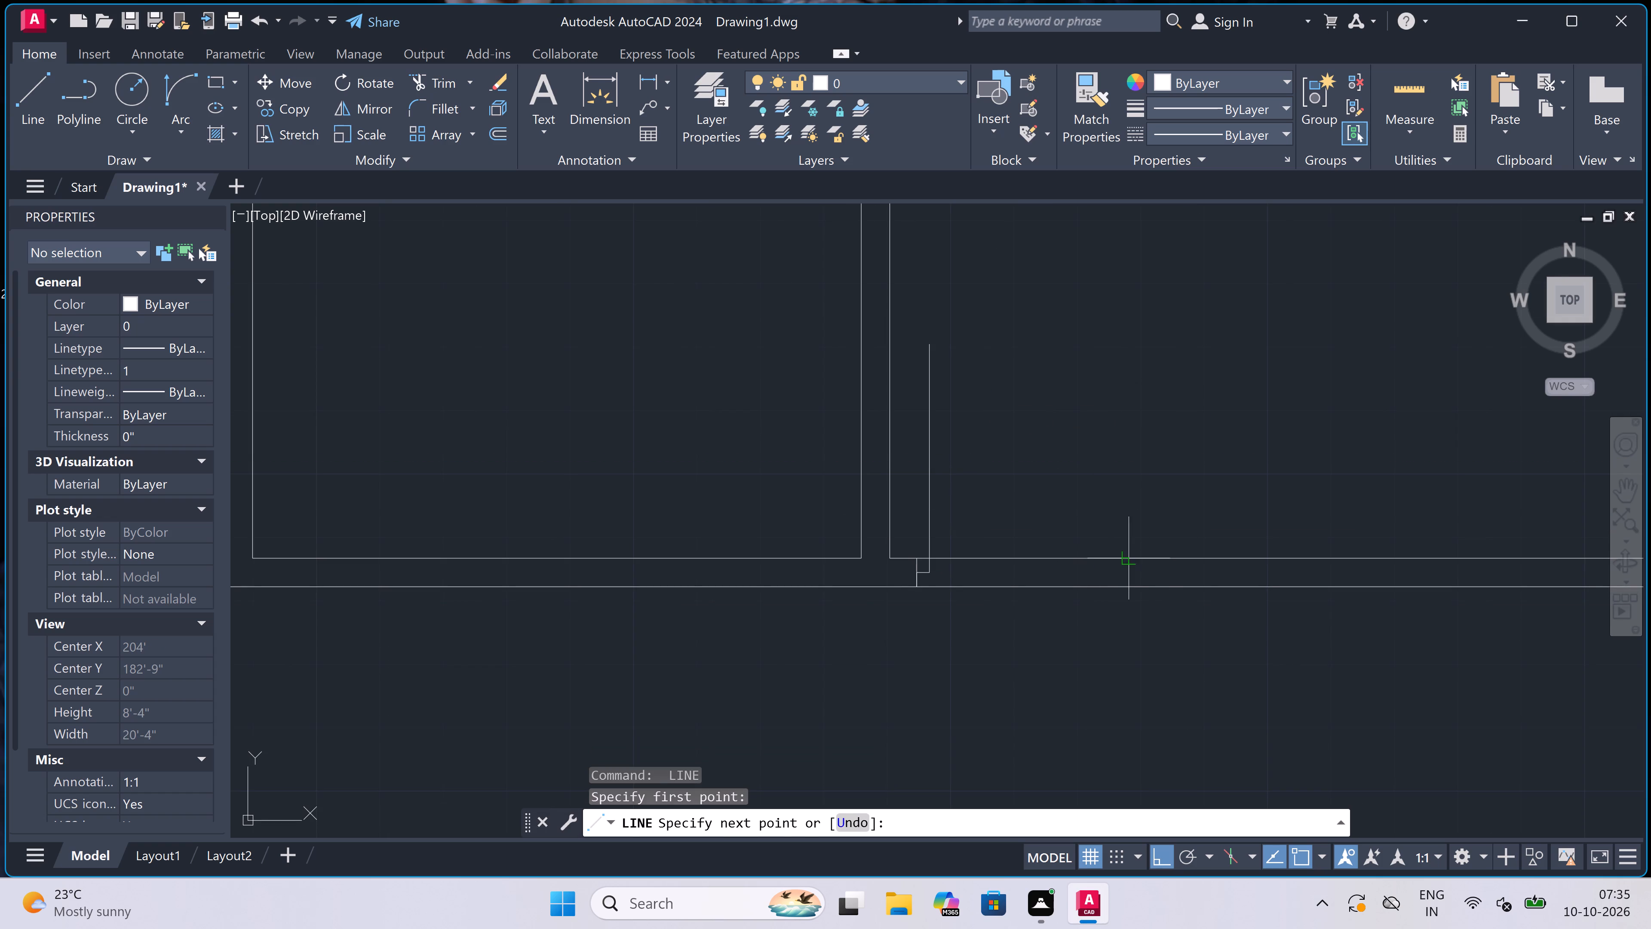
pyautogui.click(1127, 584)
pyautogui.scroll(2, 1127, 569)
pyautogui.click(1129, 574)
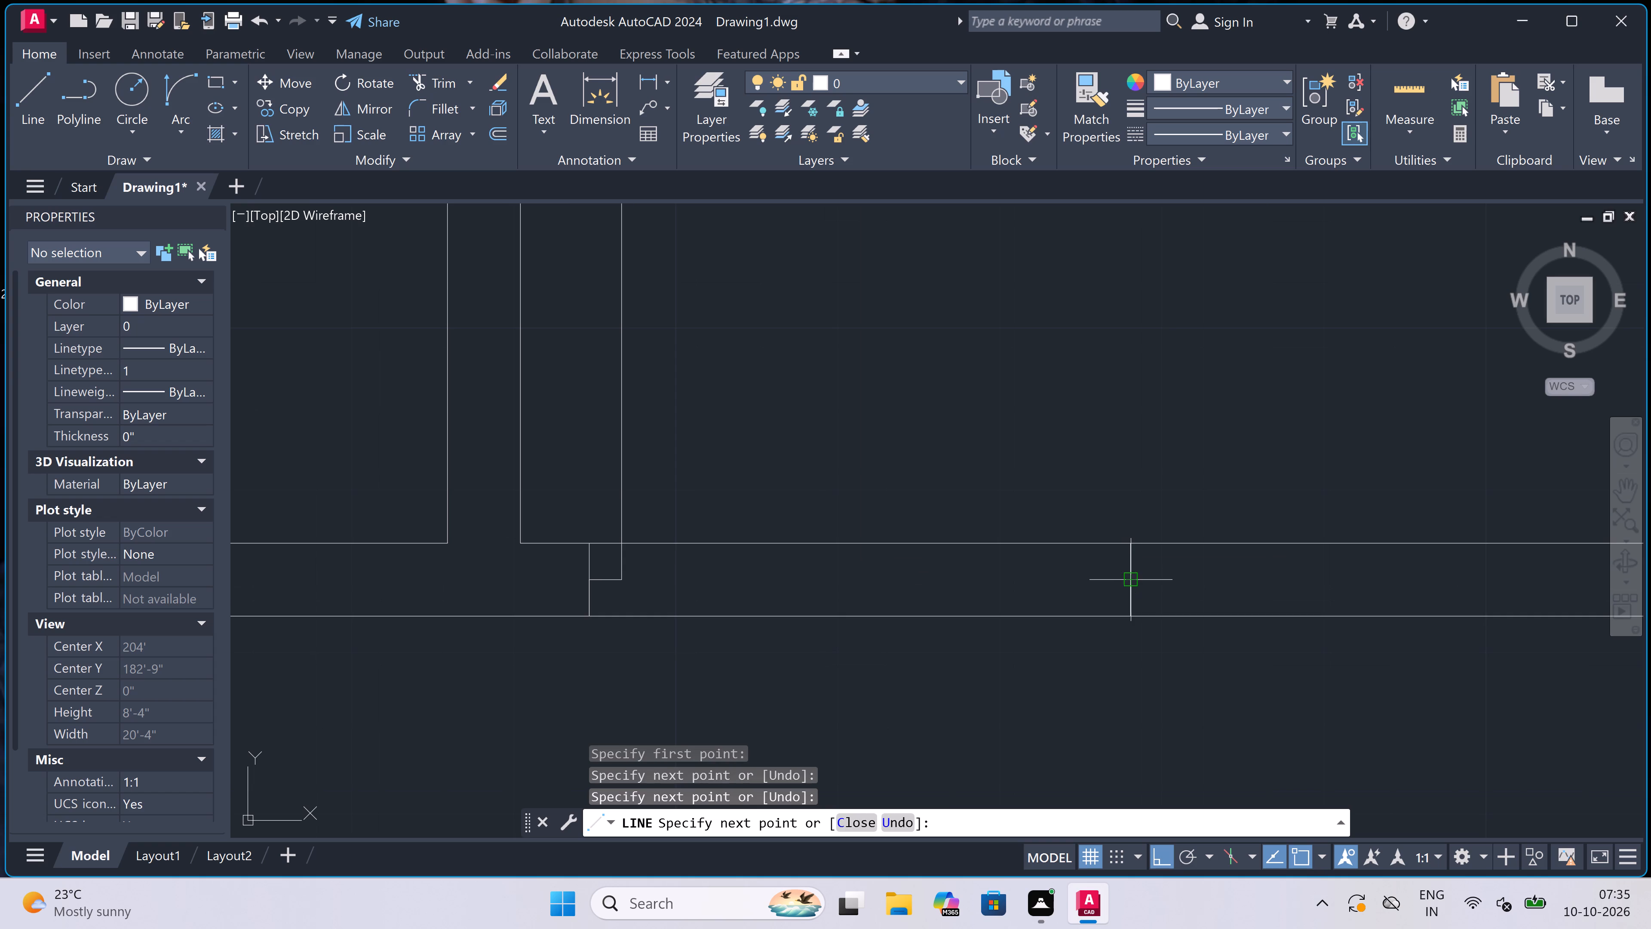
pyautogui.write('2"')
pyautogui.press('space')
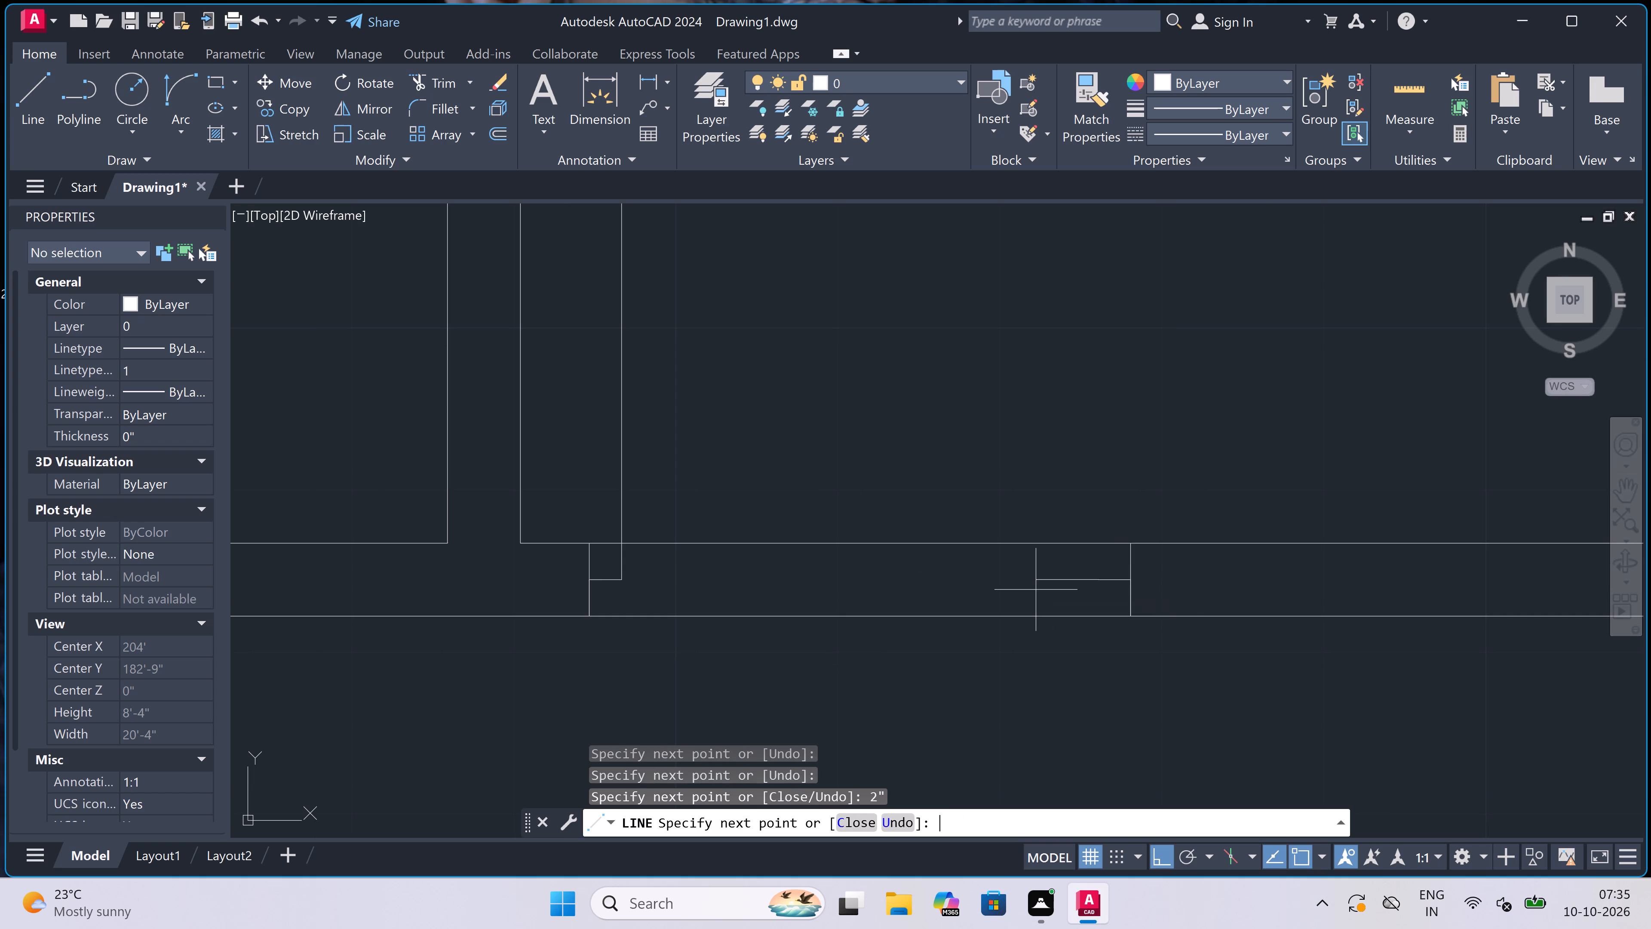
pyautogui.press('Escape')
pyautogui.scroll(-2, 835, 717)
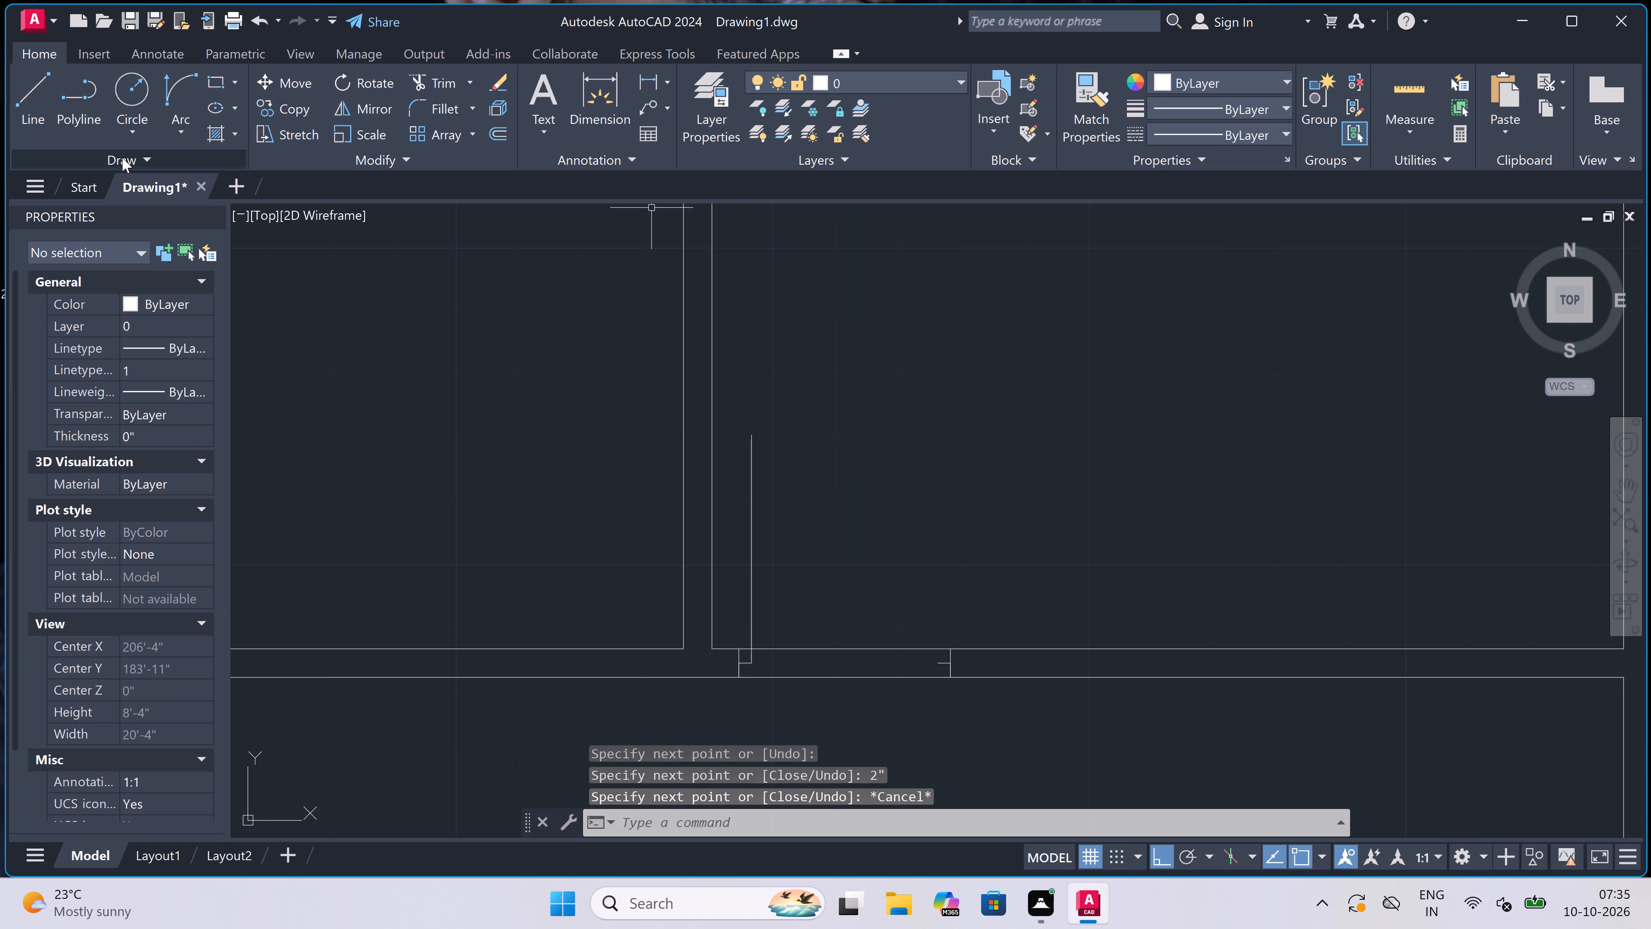
# Draw the door swing arc from the top of the 3' leaf to the end of the opposite jamb's stub.
pyautogui.click(177, 77)
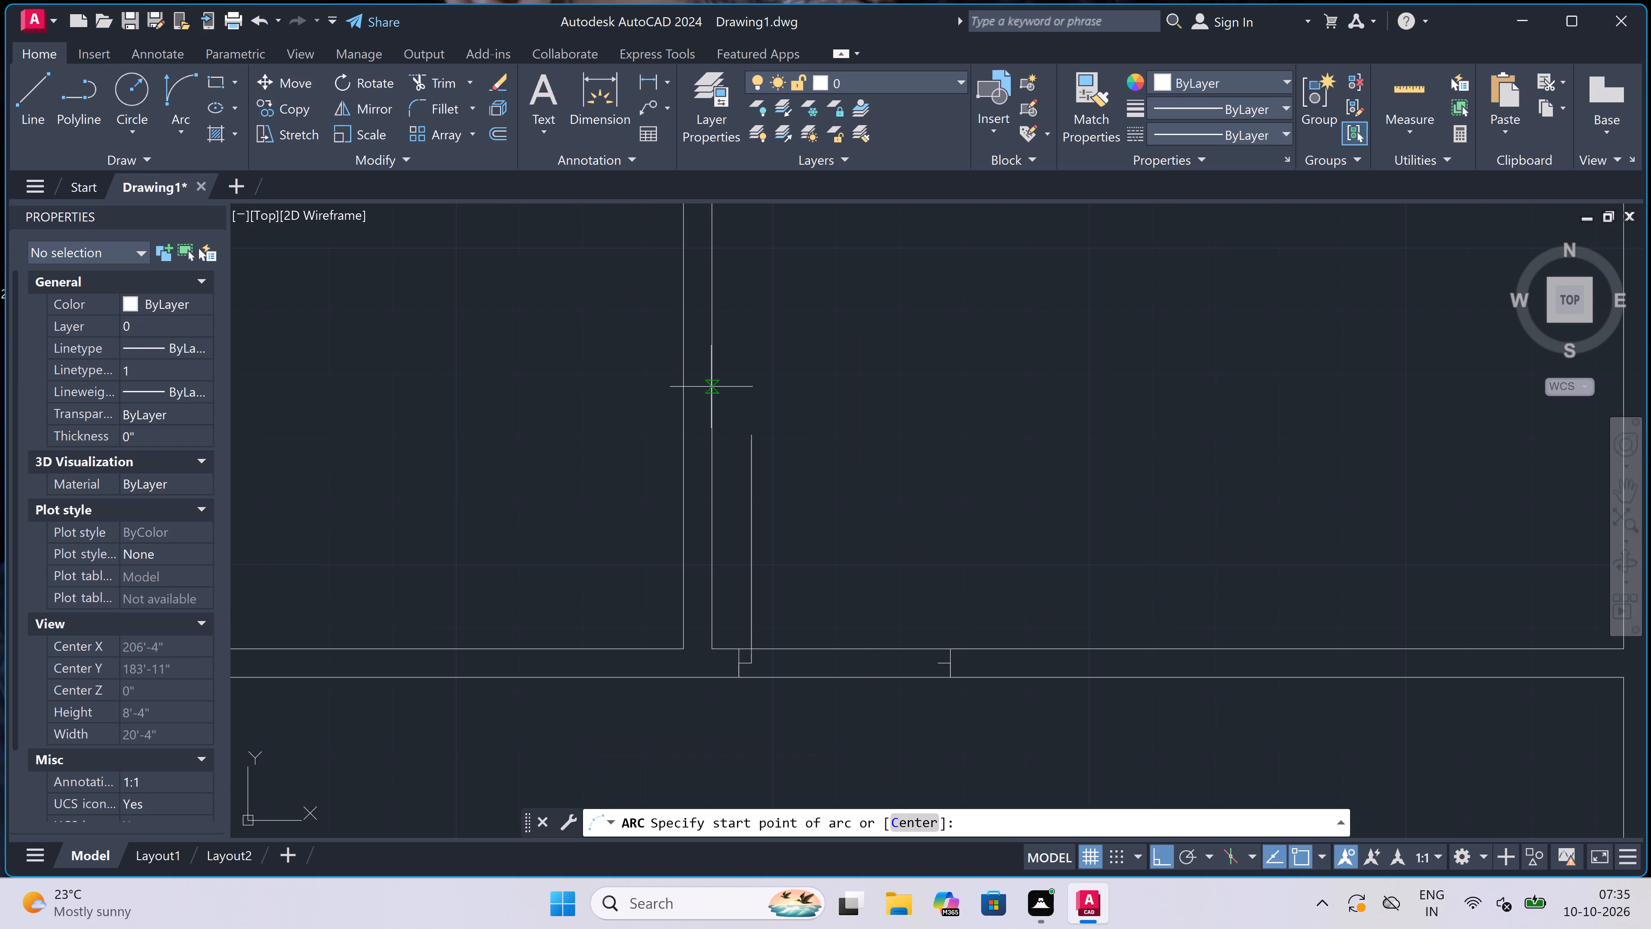
pyautogui.click(749, 440)
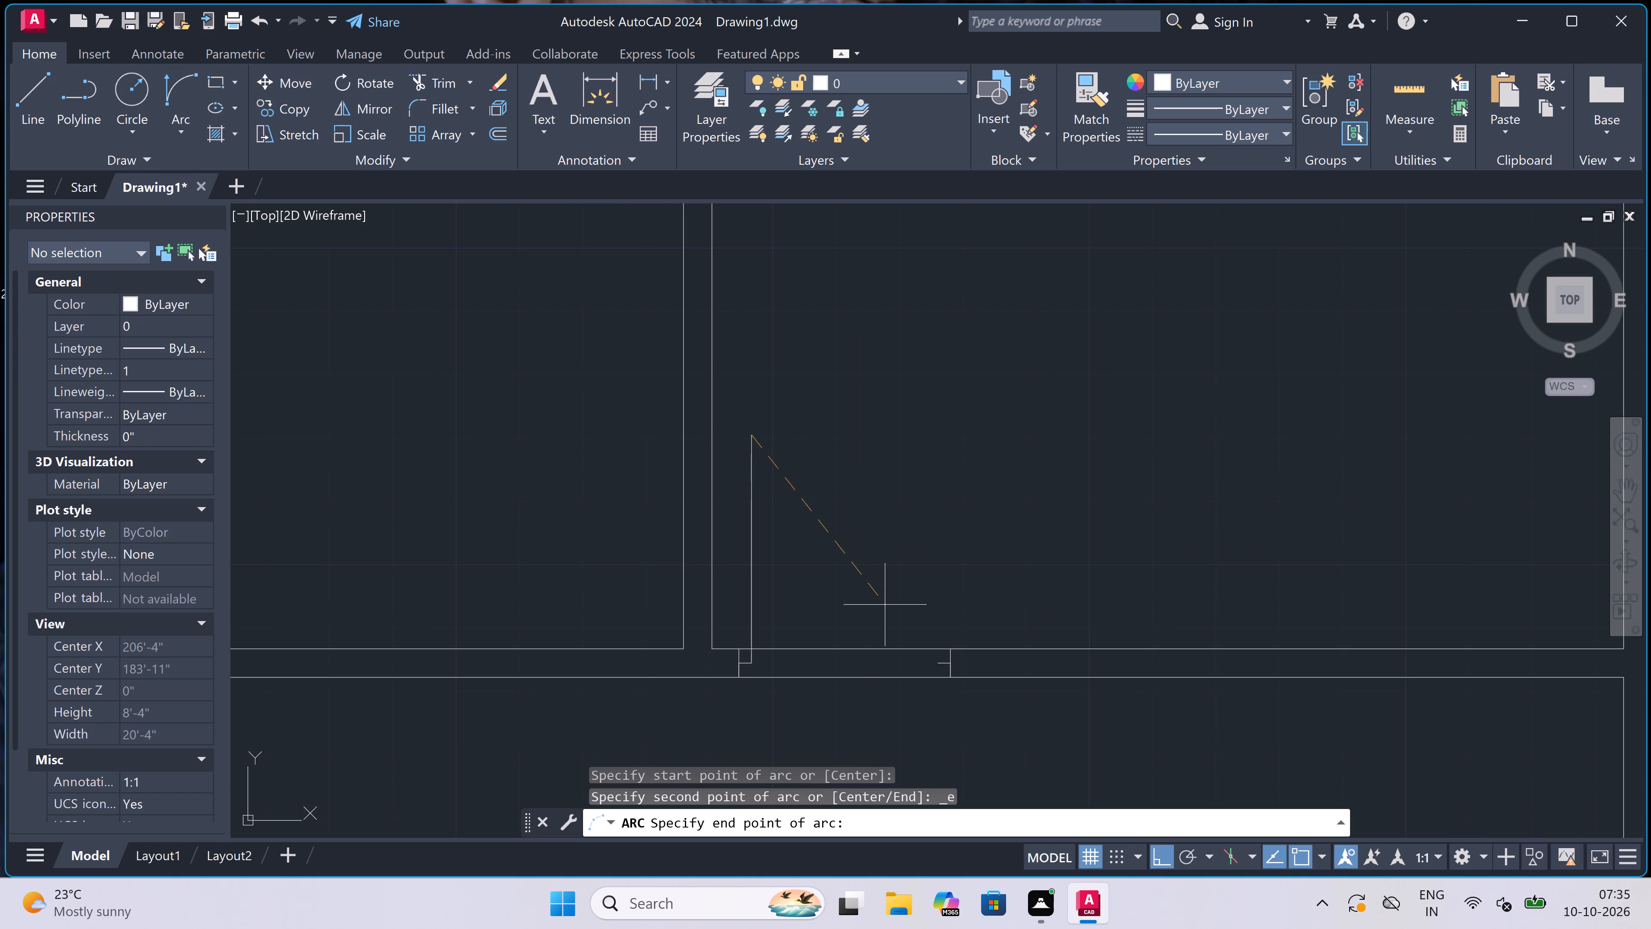
pyautogui.click(942, 661)
pyautogui.click(1004, 519)
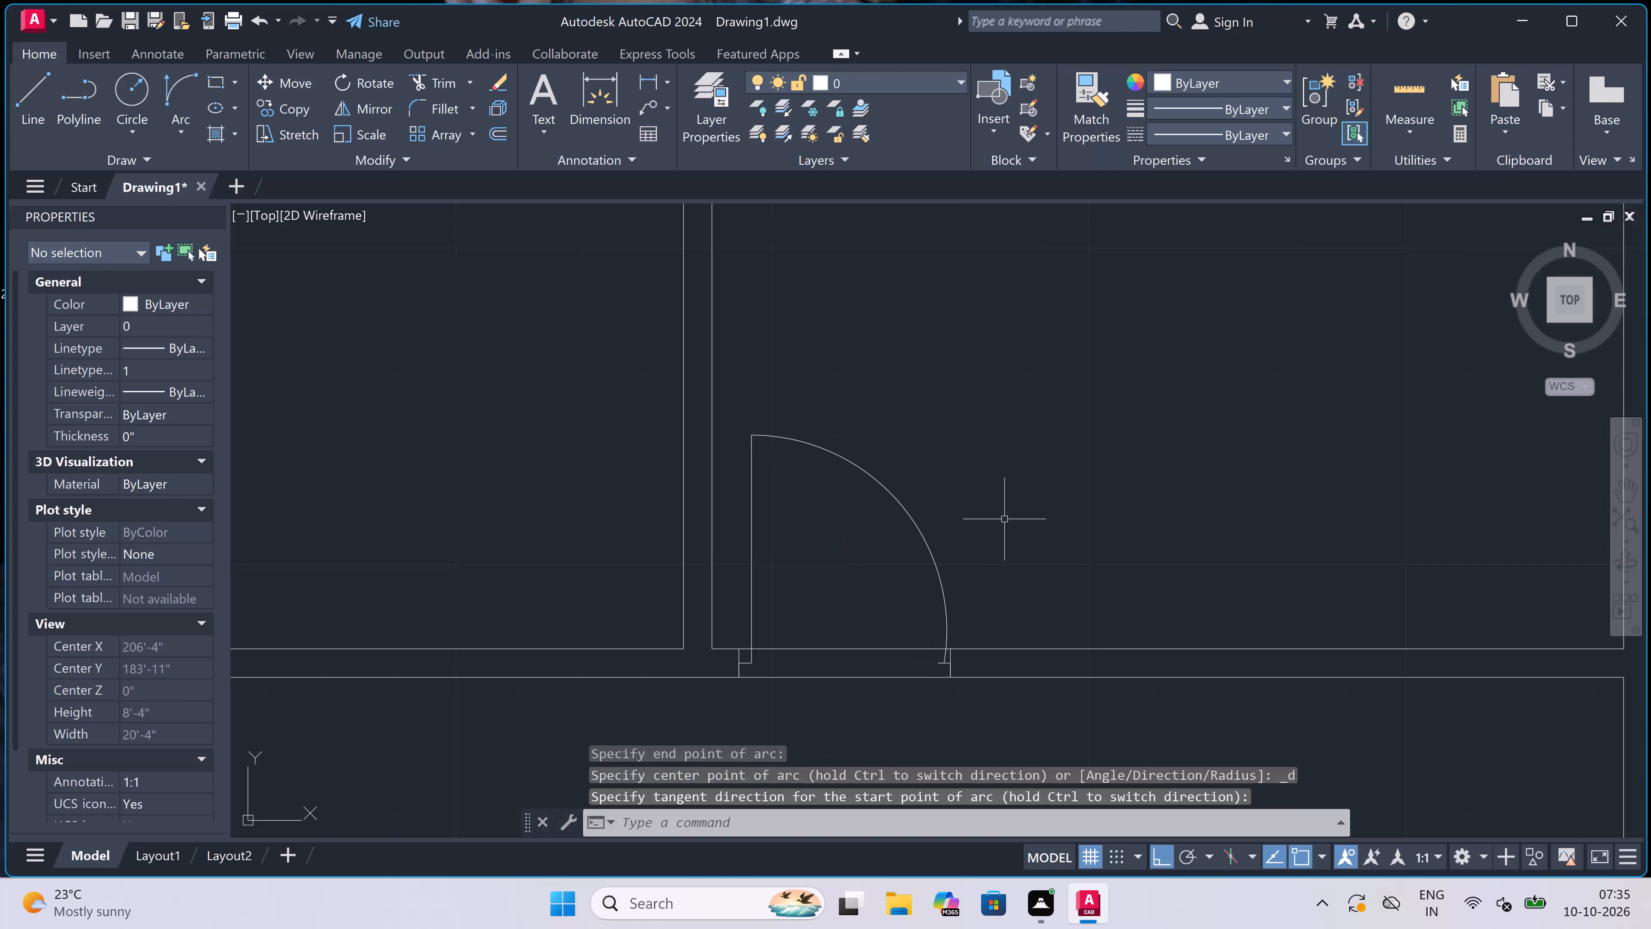
# Trim both horizontal partition lines across the opening between the two jambs.
pyautogui.write('tr')
pyautogui.press('space')
pyautogui.click(886, 580)
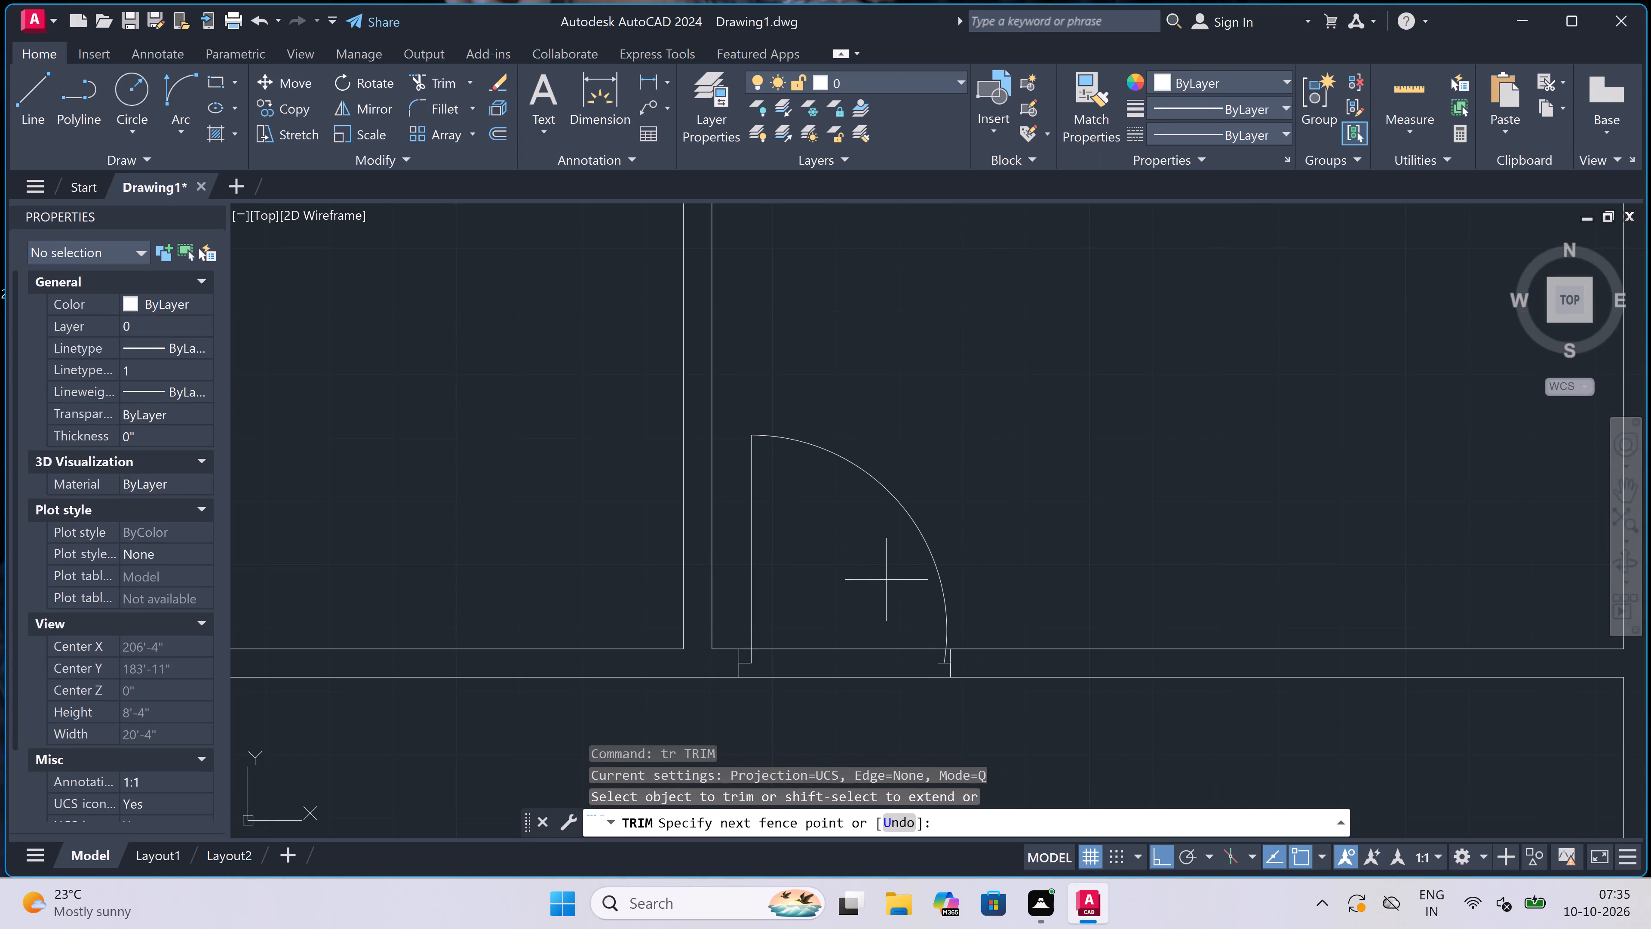
pyautogui.click(847, 704)
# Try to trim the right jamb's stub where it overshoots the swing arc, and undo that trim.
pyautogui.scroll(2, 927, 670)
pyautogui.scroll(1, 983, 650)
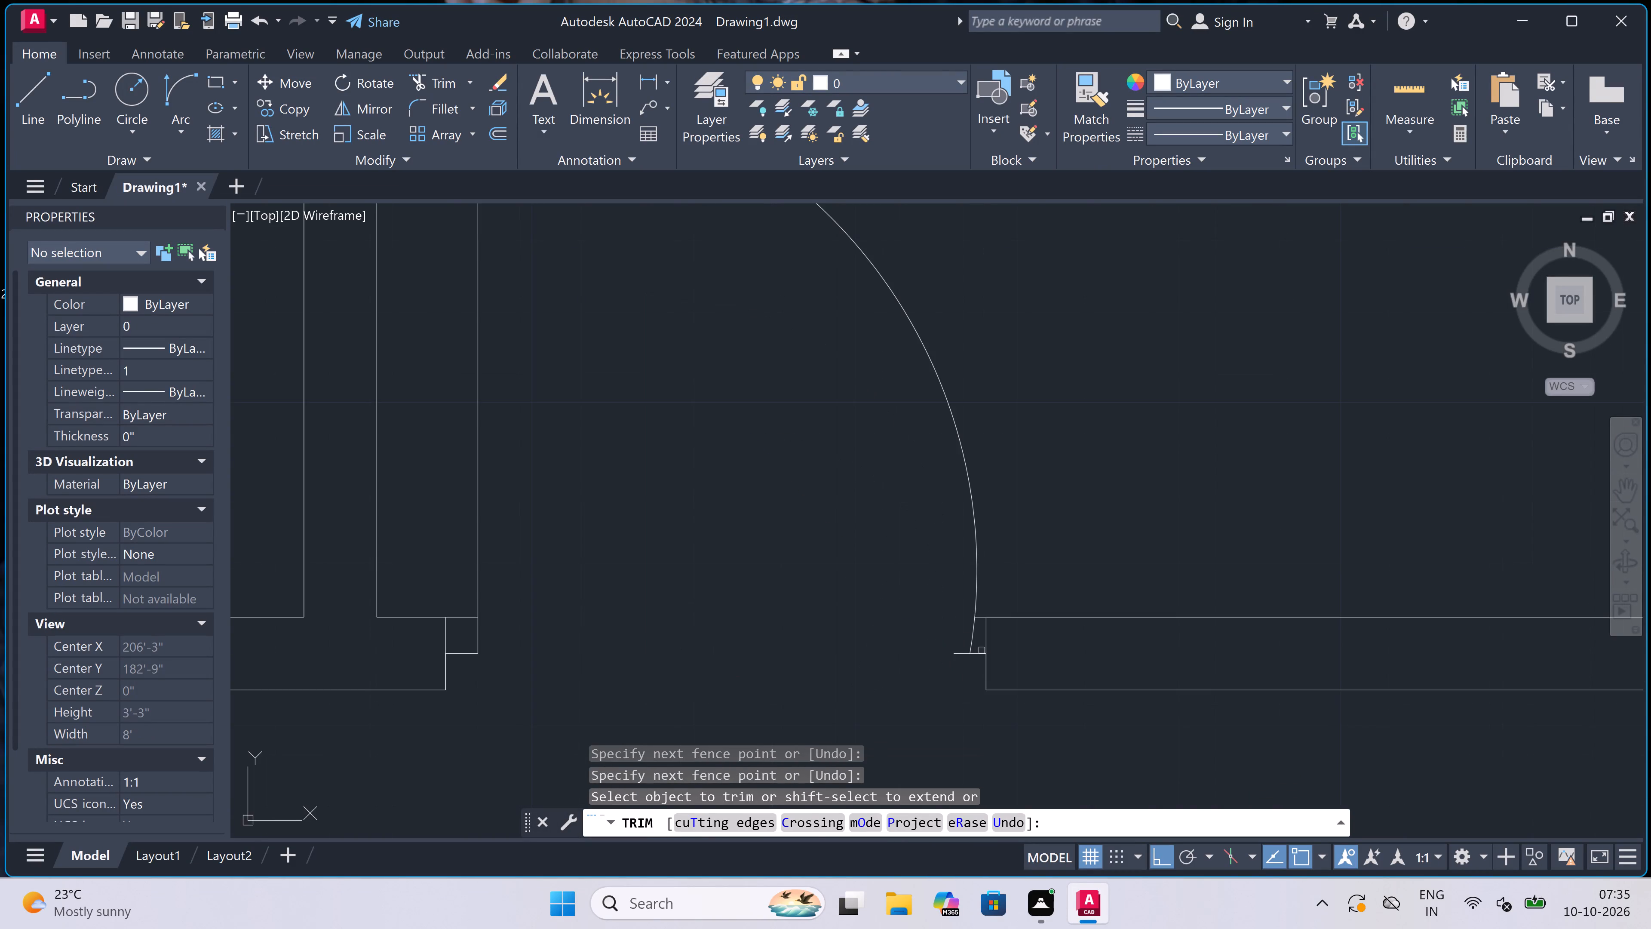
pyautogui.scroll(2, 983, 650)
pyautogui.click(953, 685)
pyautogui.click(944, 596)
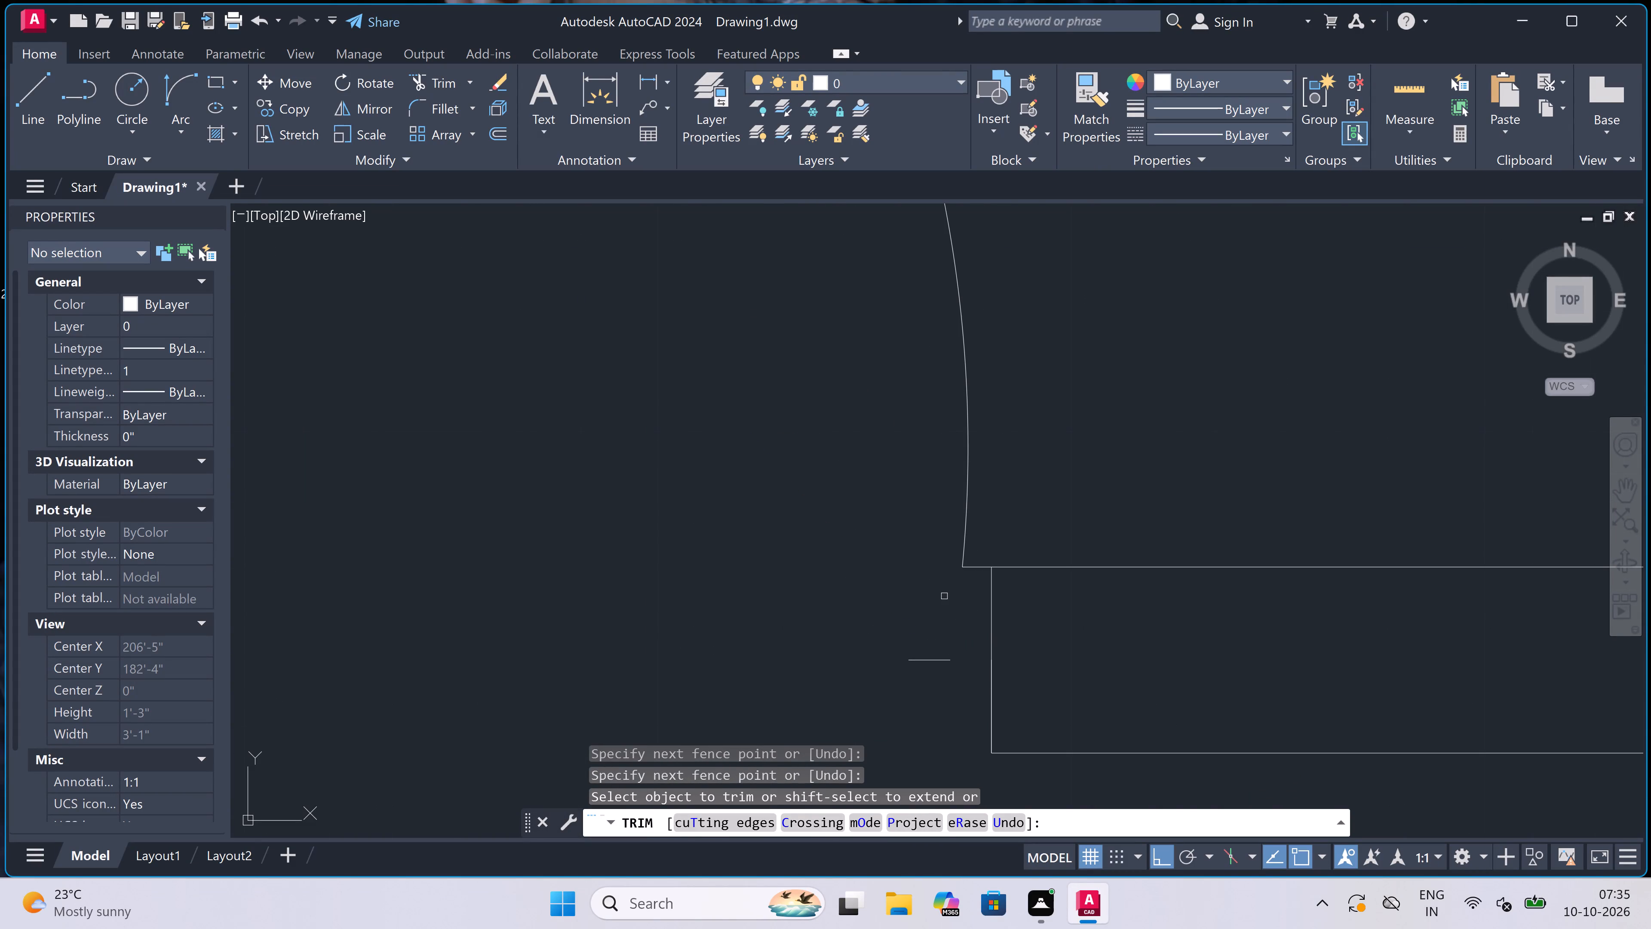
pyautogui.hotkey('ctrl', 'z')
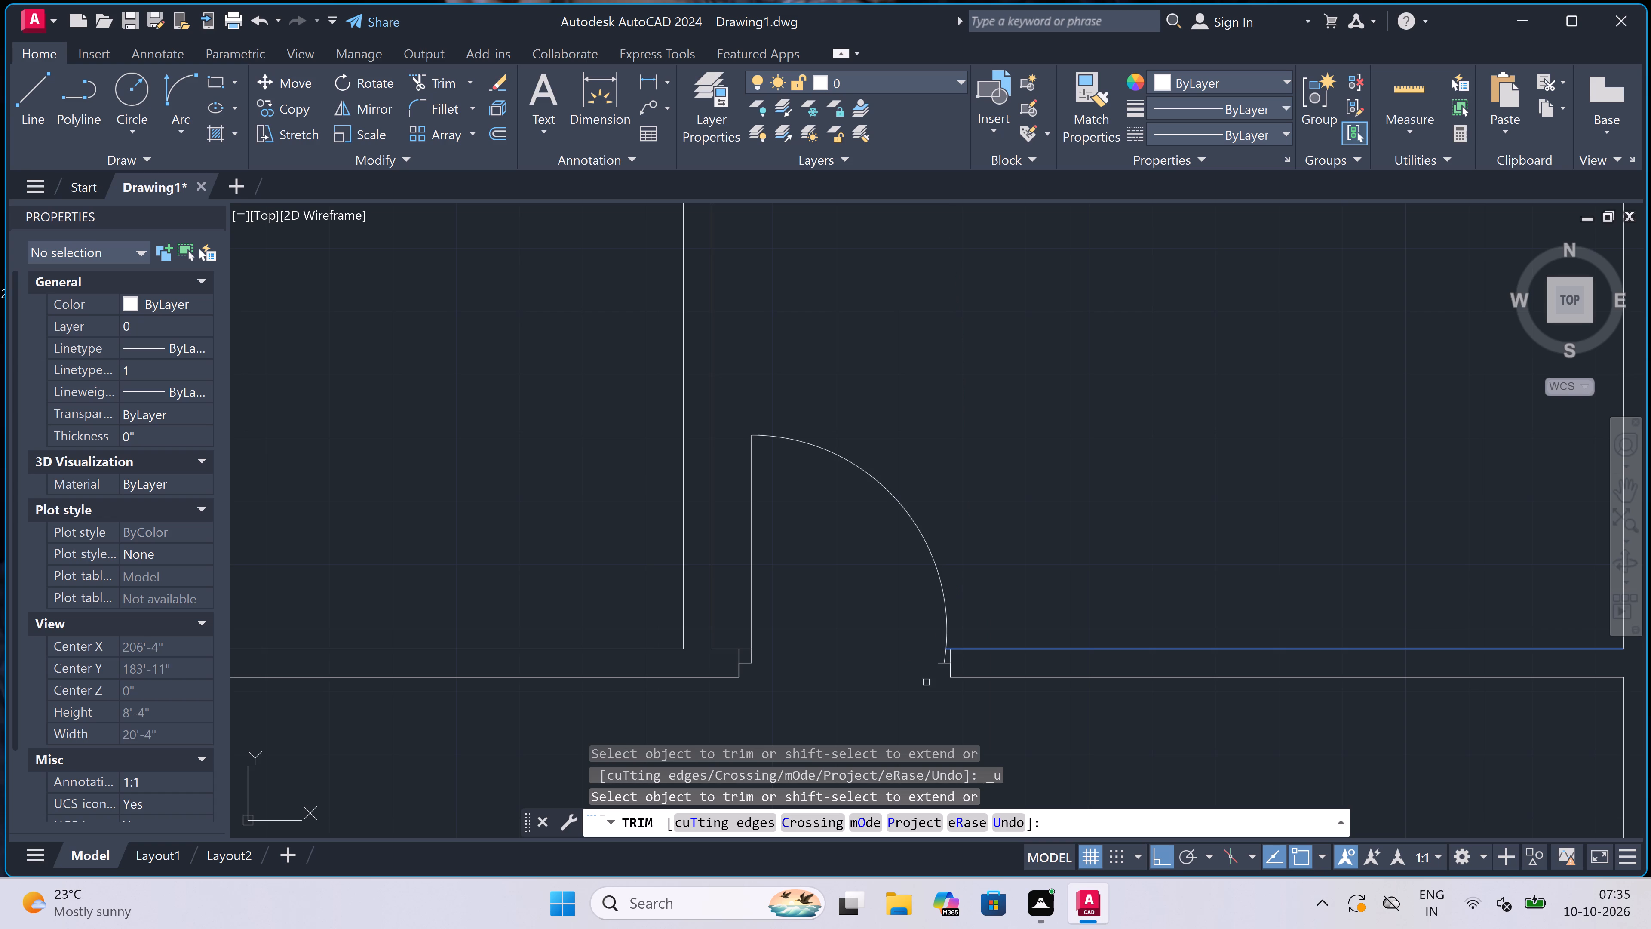
# Trim the part of the right jamb's stub that projects past the end of the swing arc.
pyautogui.scroll(1, 925, 699)
pyautogui.scroll(6, 955, 639)
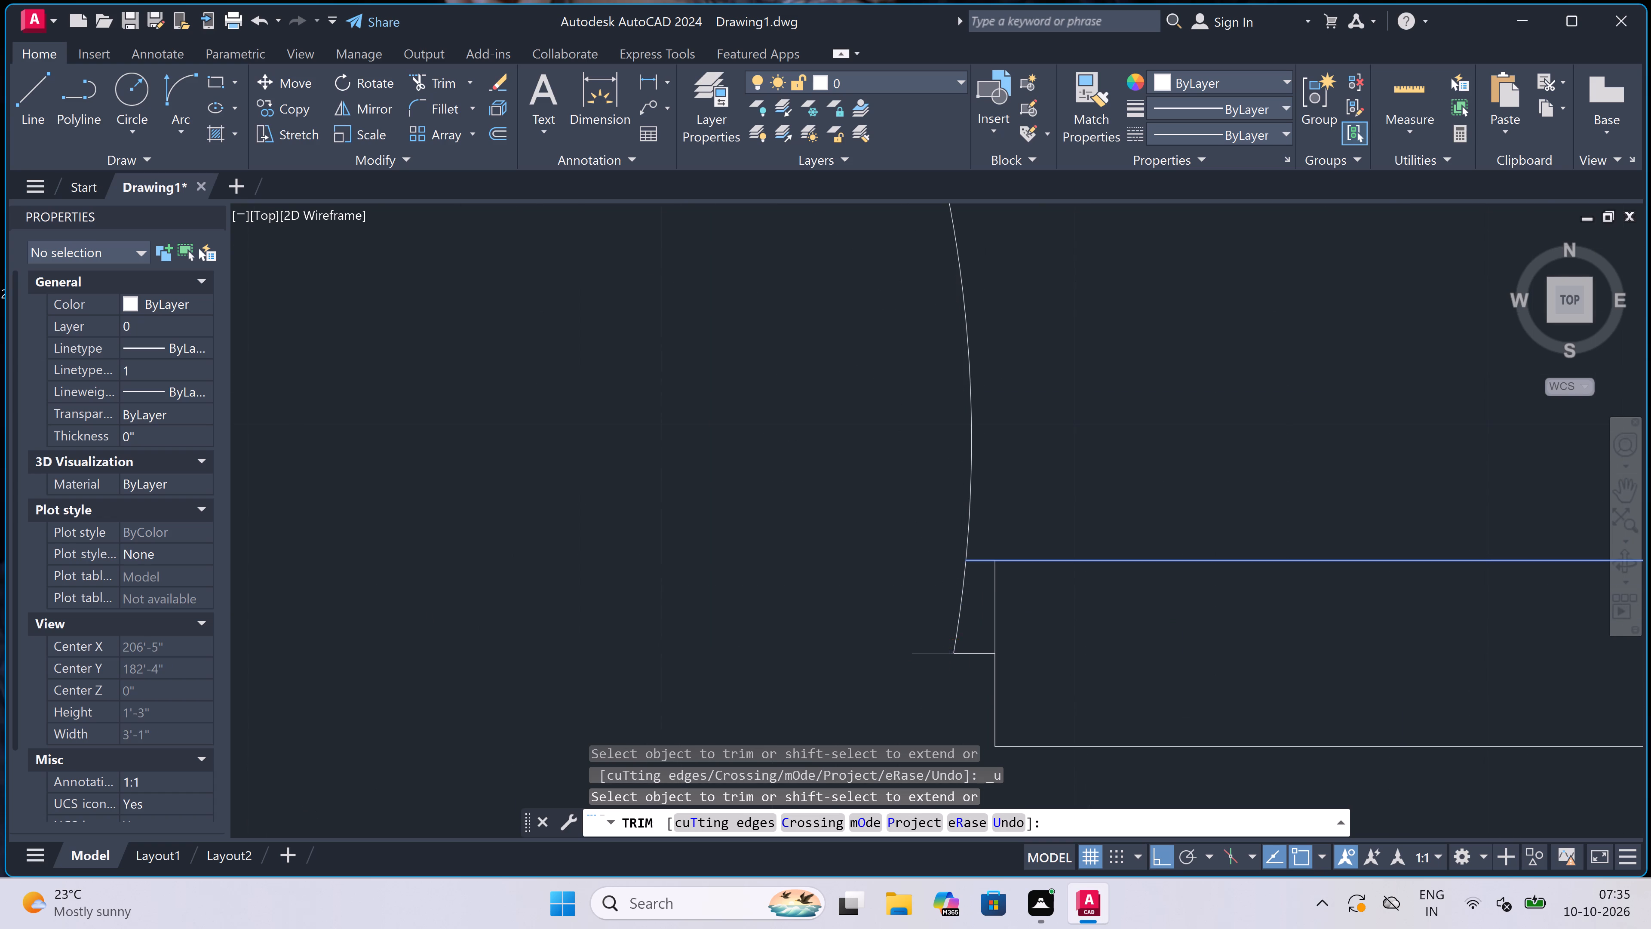
pyautogui.click(941, 655)
pyautogui.scroll(-7, 921, 603)
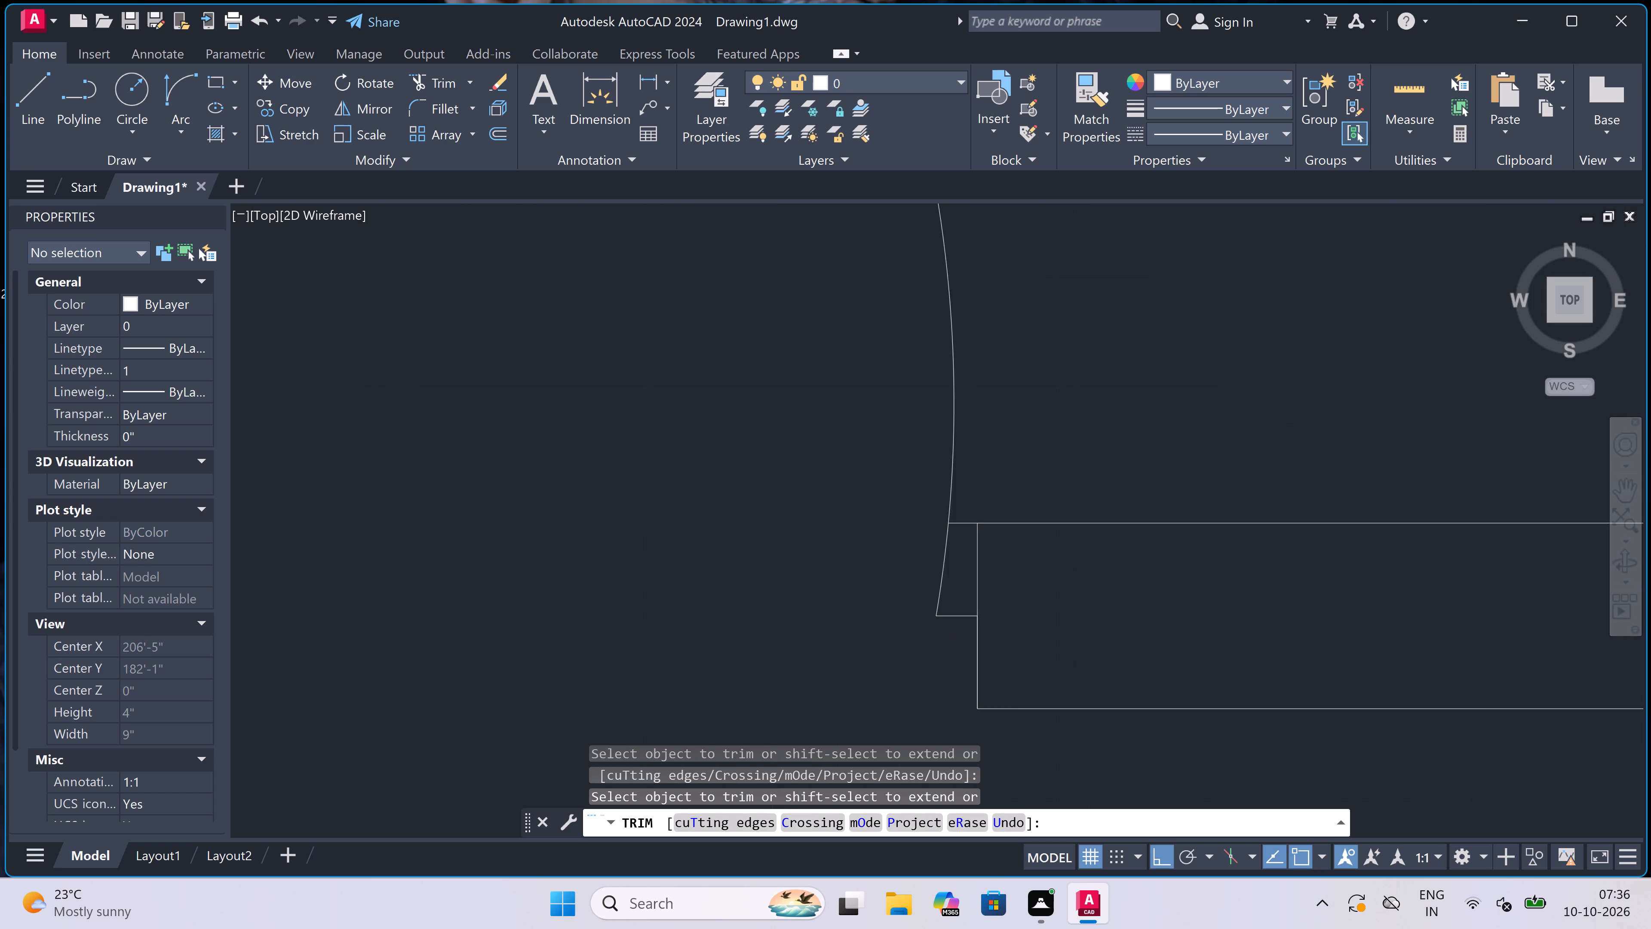
pyautogui.scroll(-4, 921, 603)
pyautogui.press('Escape')
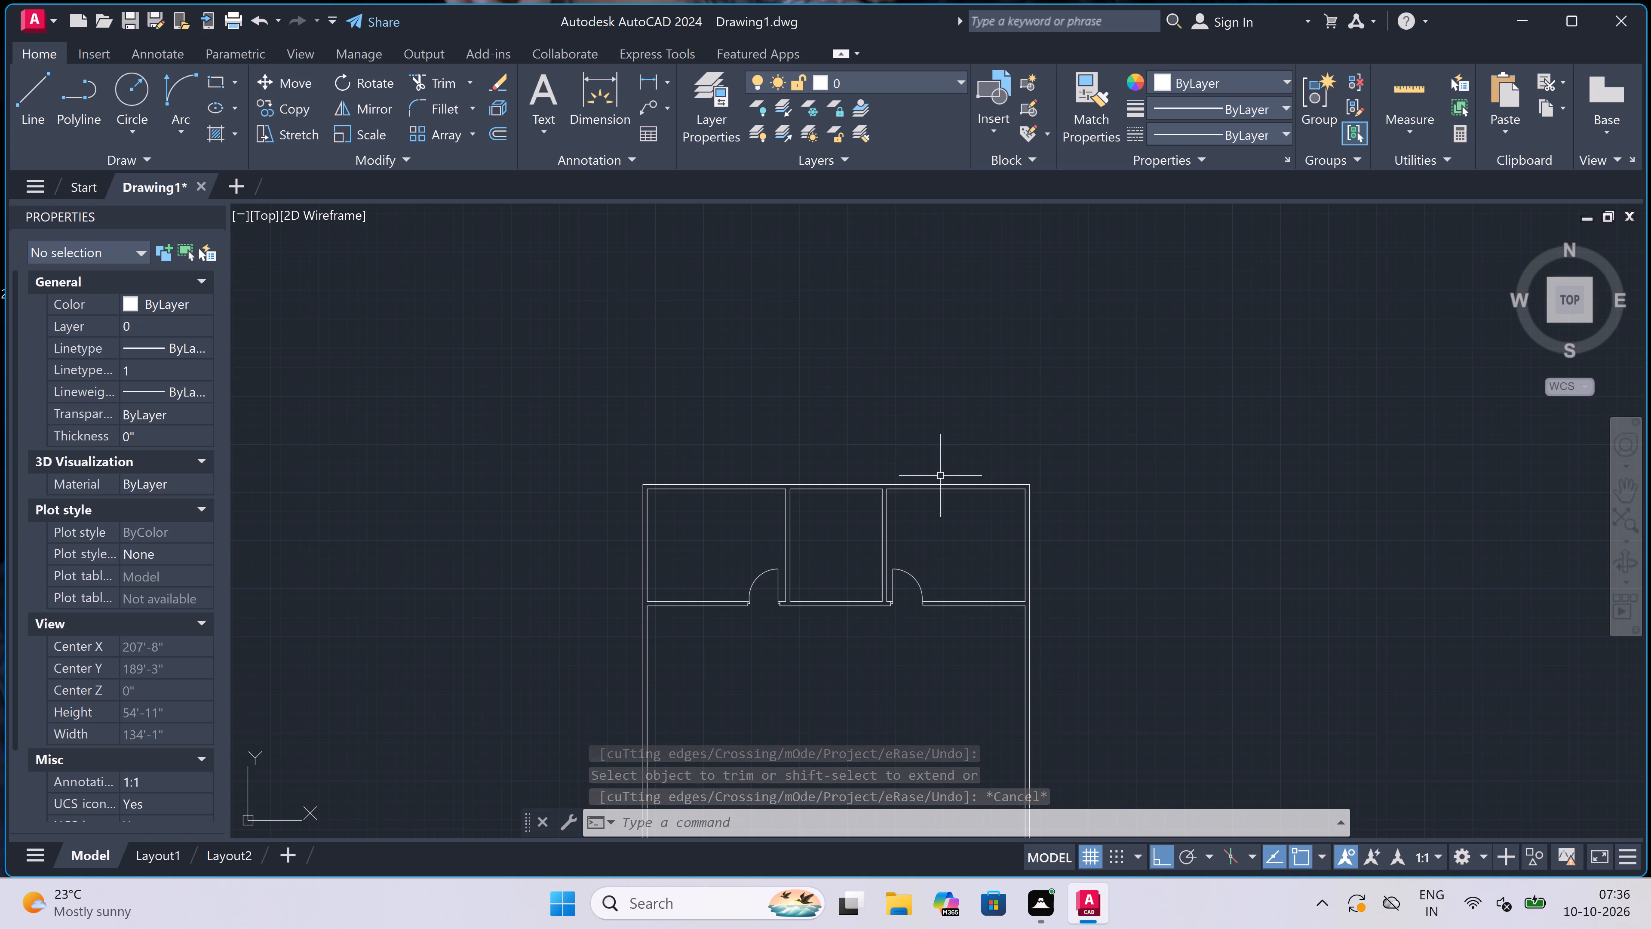
# Draw a jamb line across the top outer wall just right of the second vertical partition, with a 2" midpoint stub and a 2' upward leaf.
pyautogui.scroll(3, 940, 475)
pyautogui.scroll(1, 819, 496)
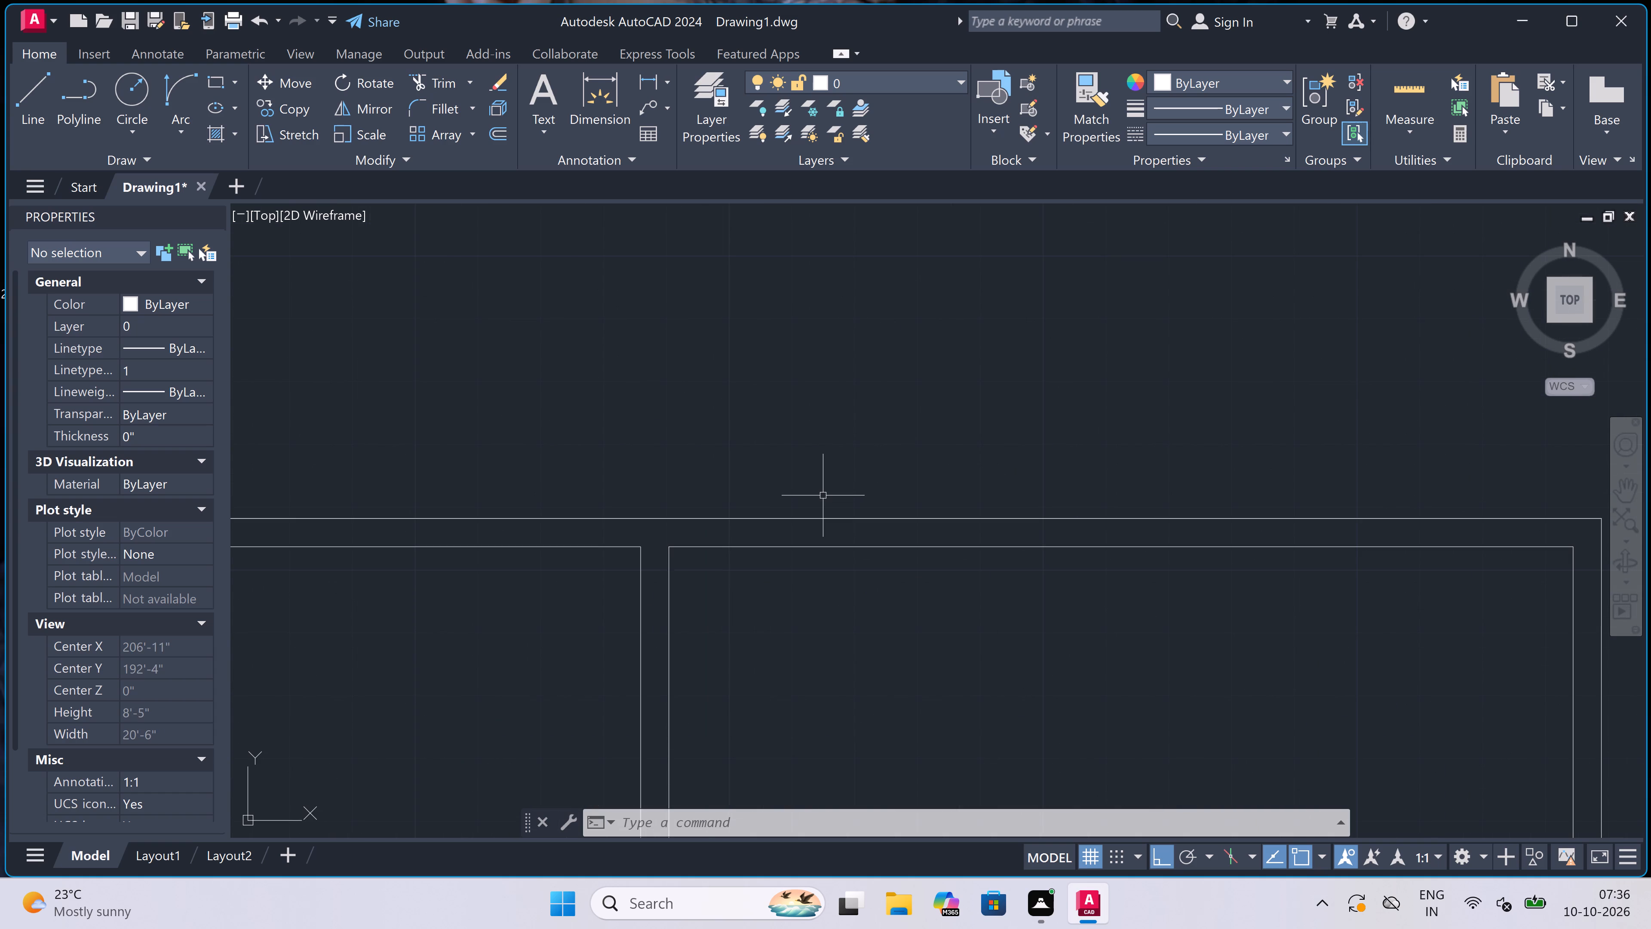
pyautogui.press('l')
pyautogui.press('space')
pyautogui.scroll(1, 658, 520)
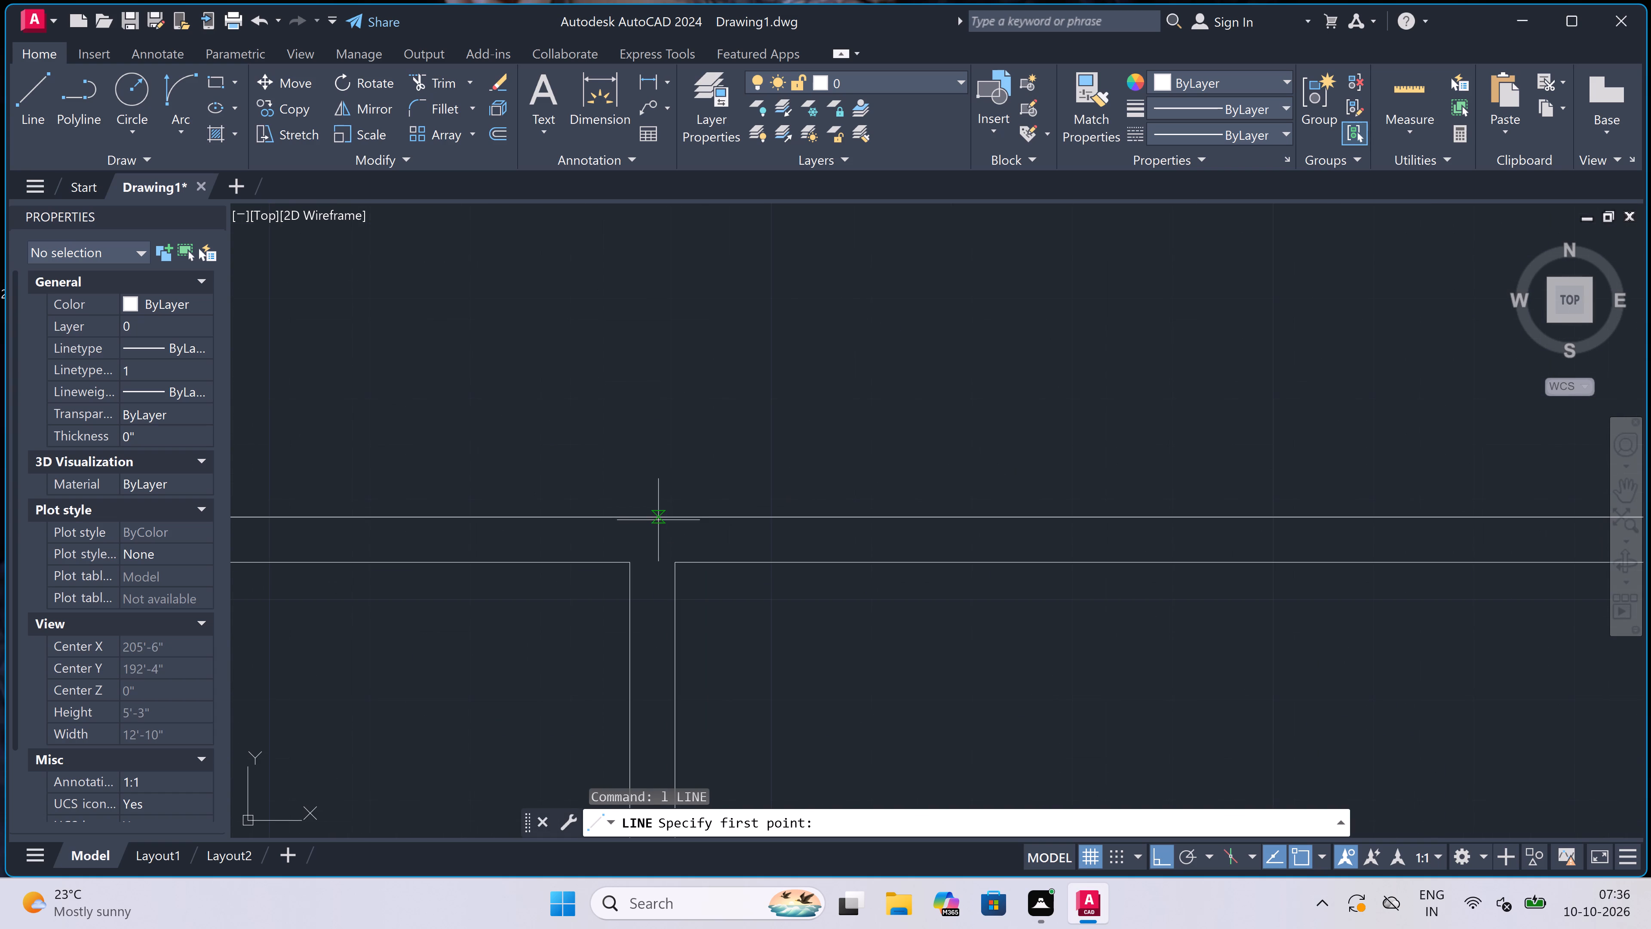
pyautogui.click(730, 555)
pyautogui.click(739, 514)
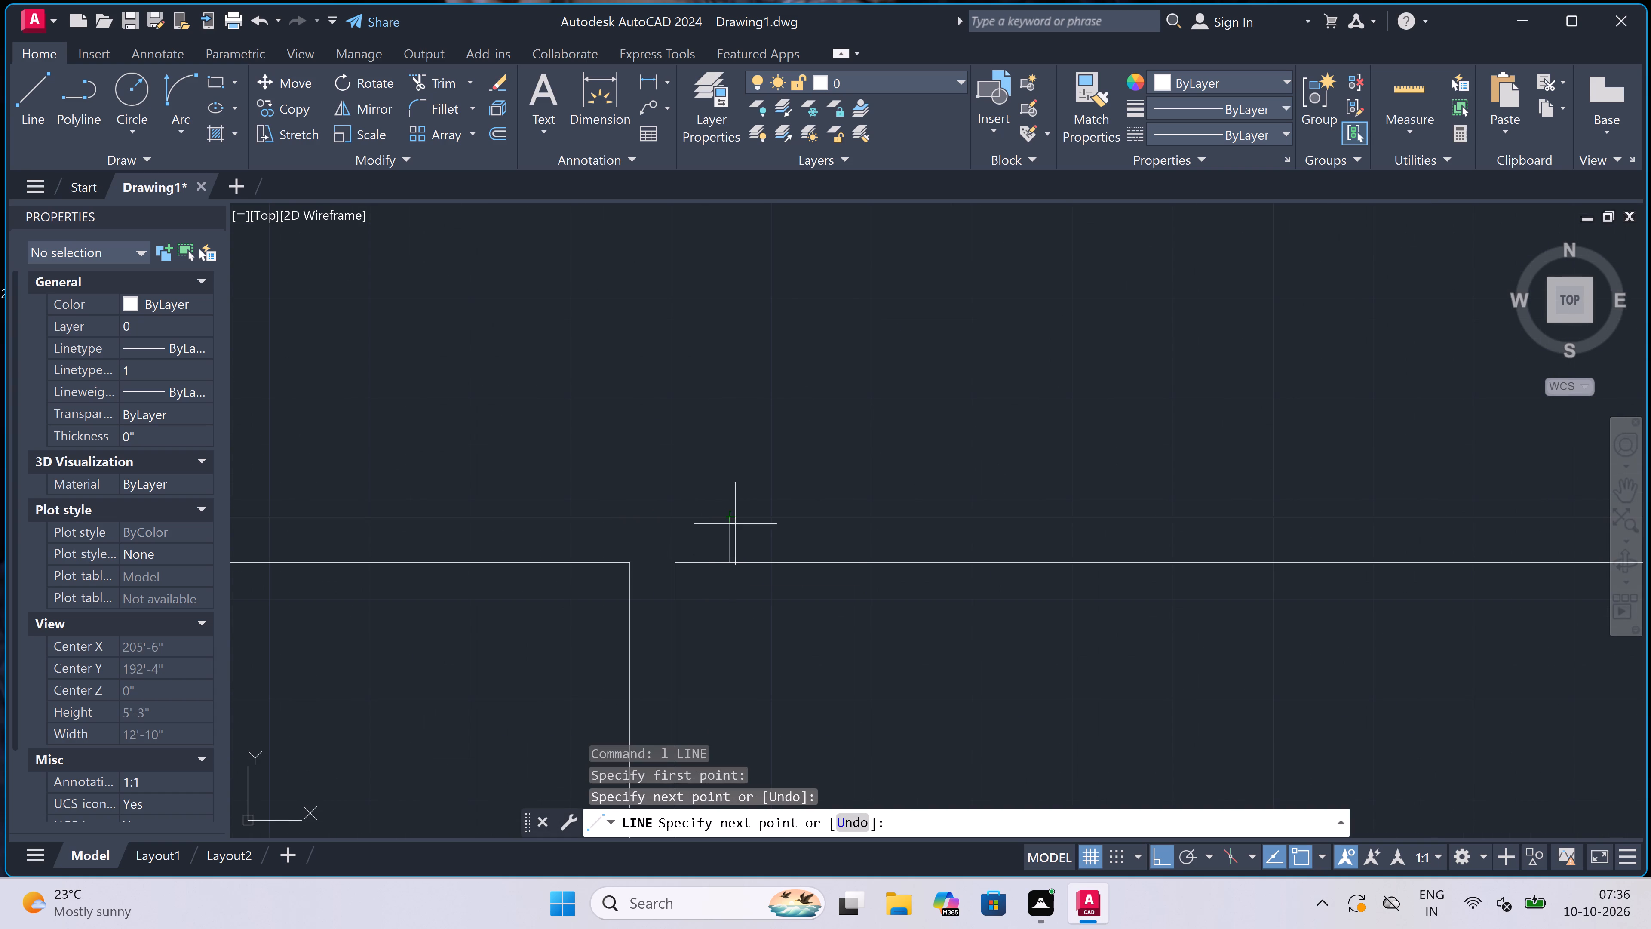
pyautogui.click(729, 539)
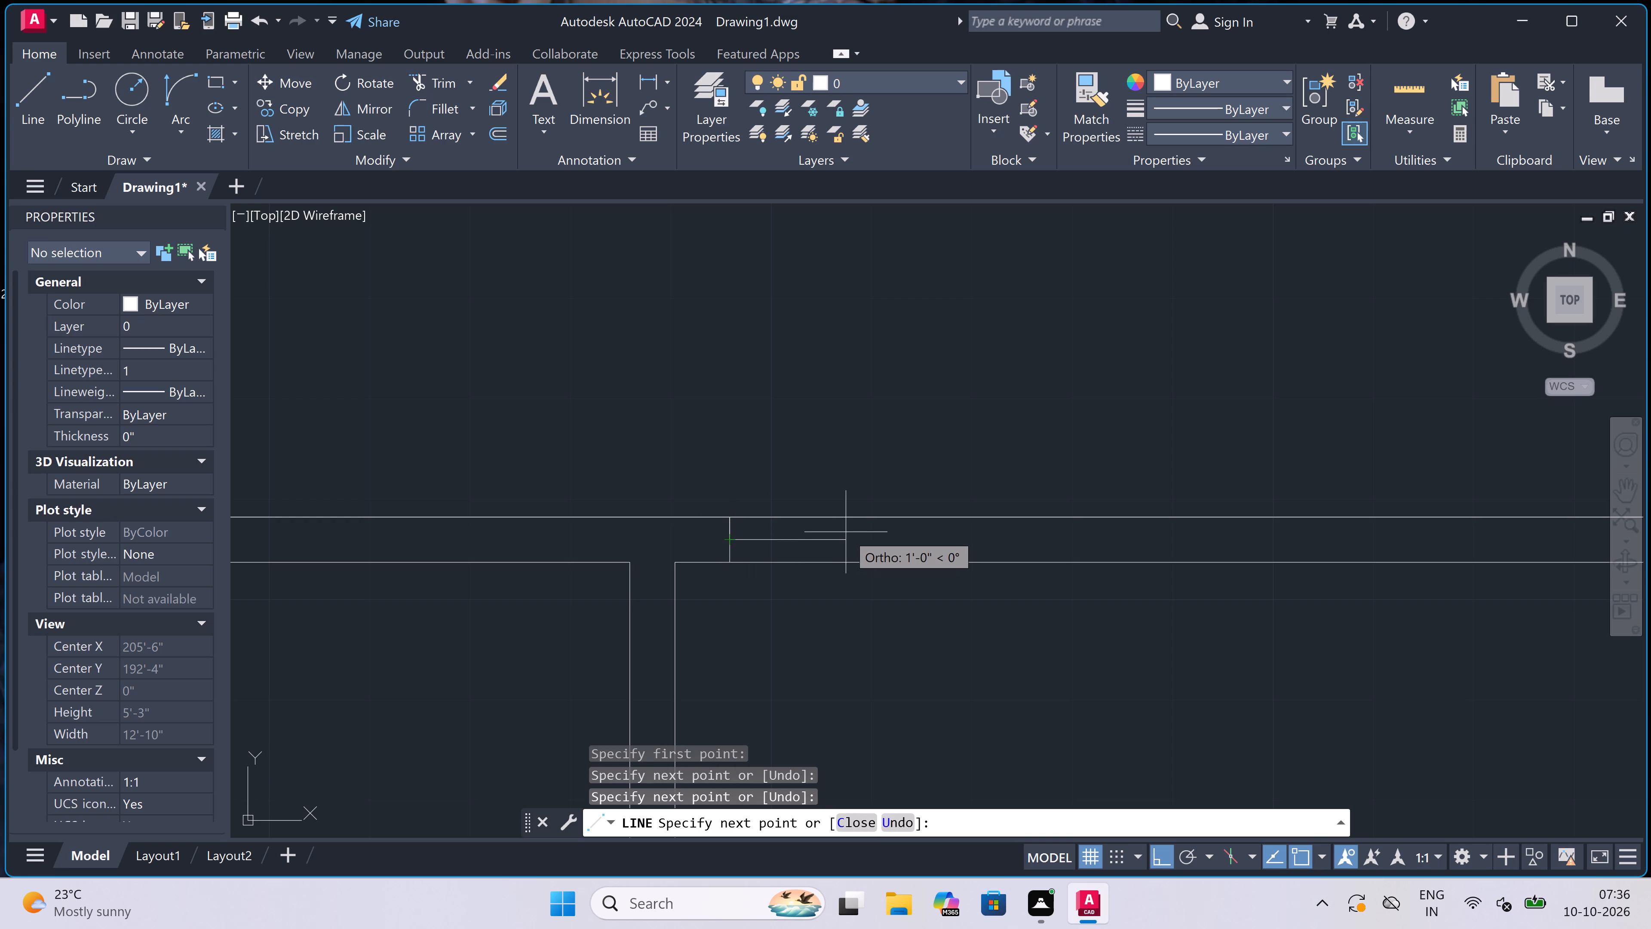
pyautogui.write('2"')
pyautogui.press('space')
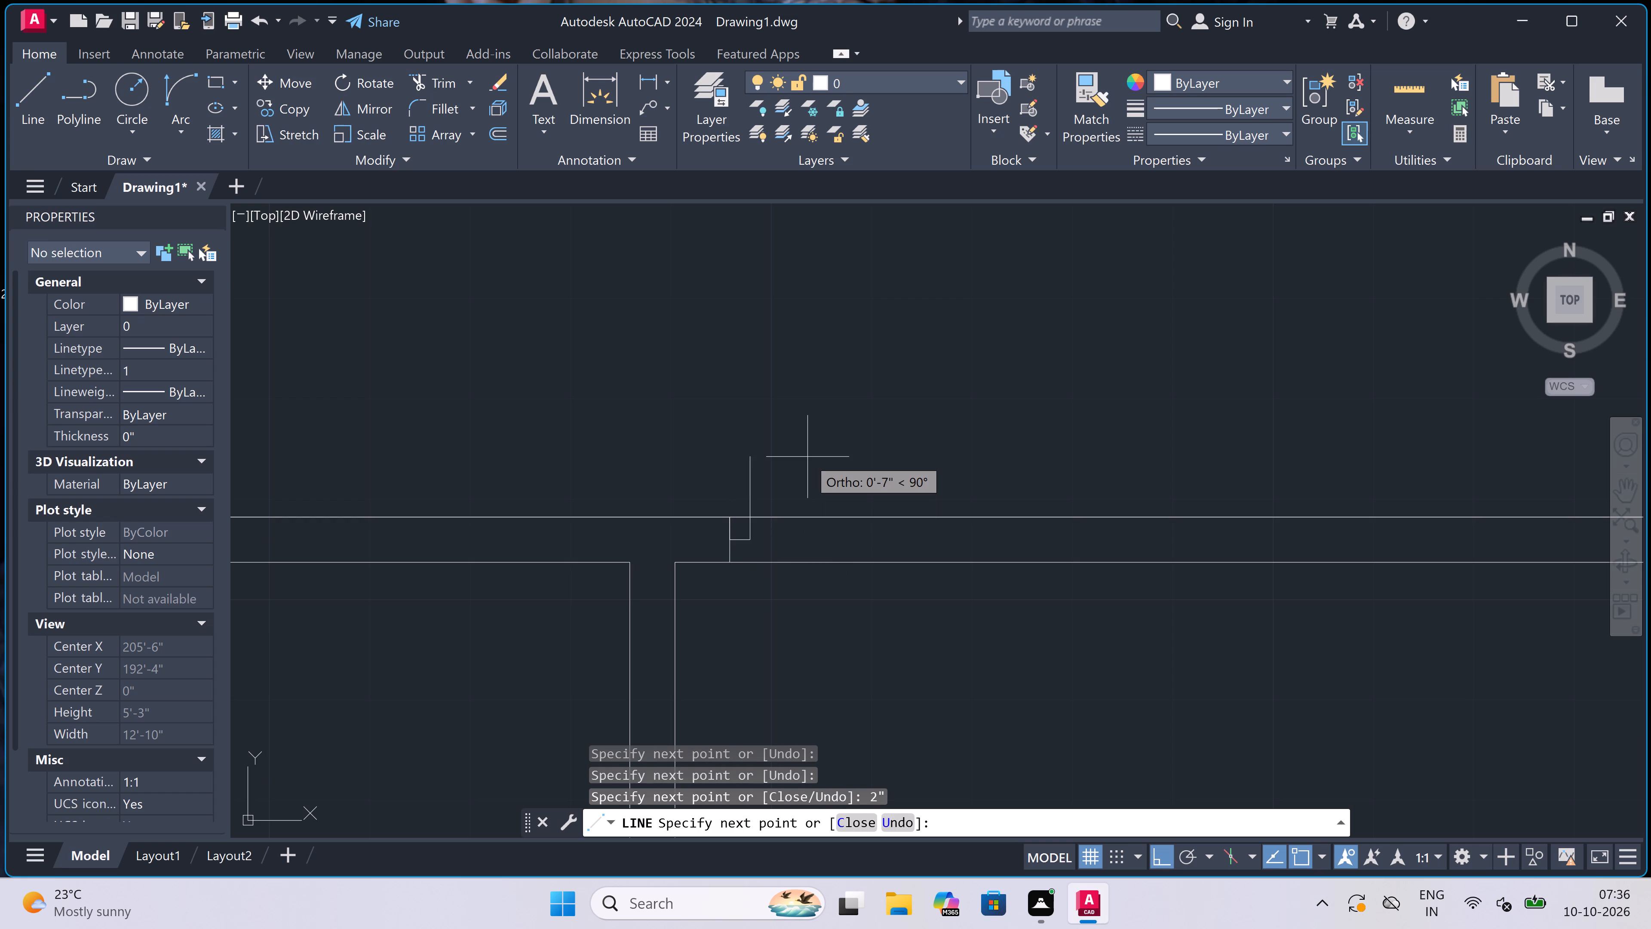
pyautogui.press('3')
pyautogui.press('BackSpace')
pyautogui.write("2'")
pyautogui.press('space')
pyautogui.press('Escape')
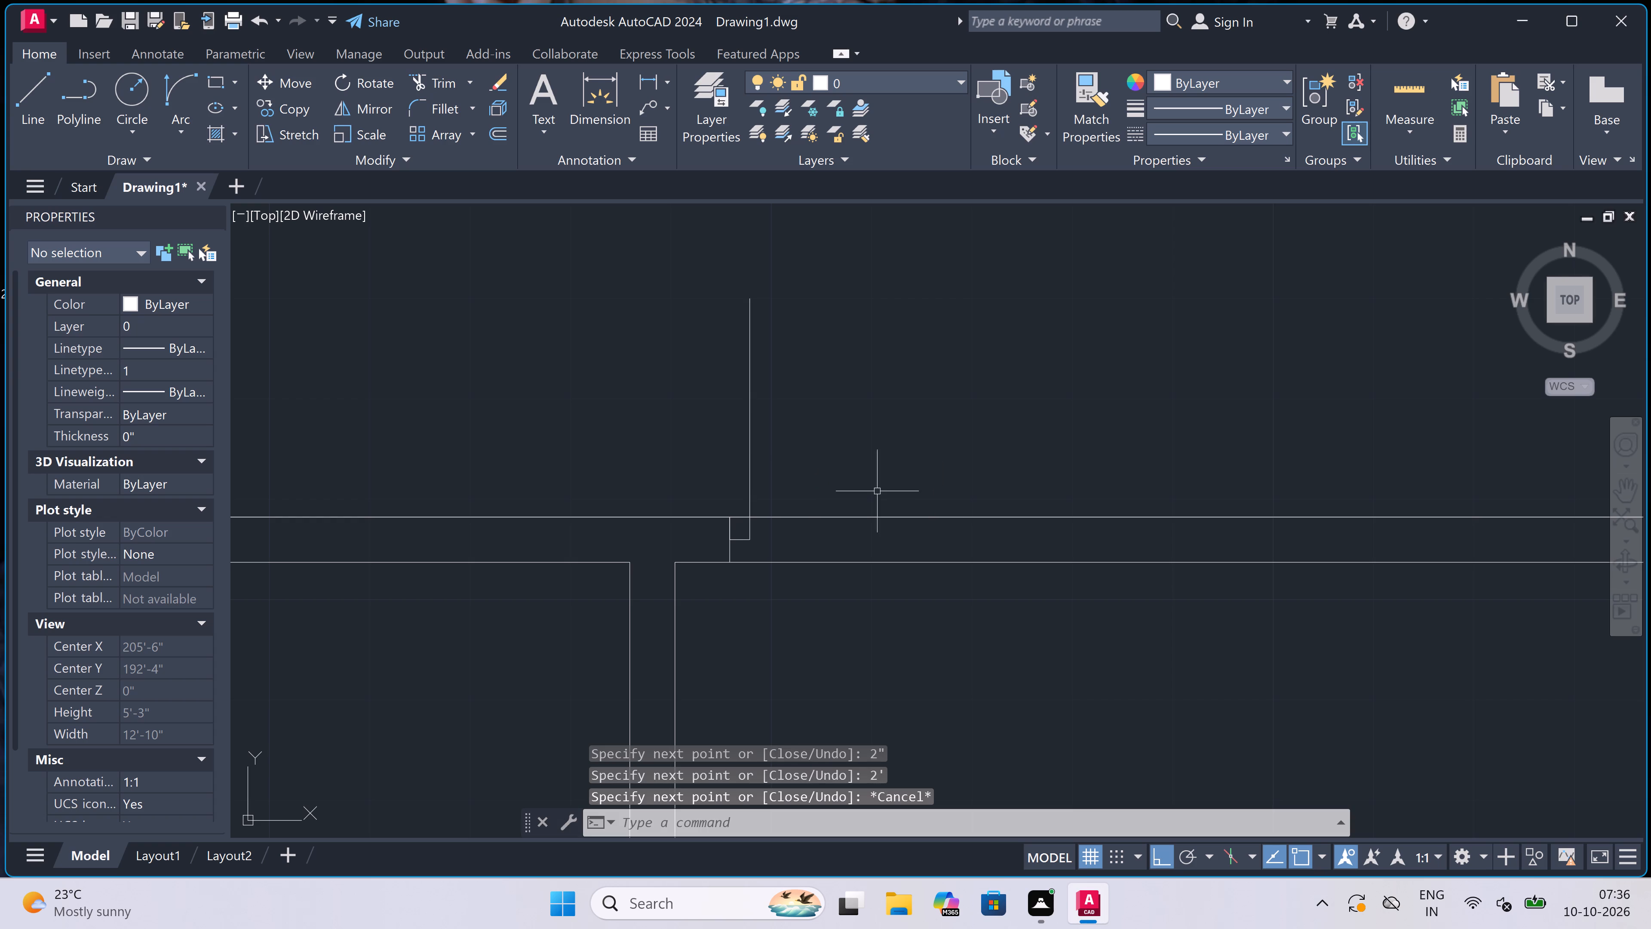
# Draw the opposite jamb line across the top outer wall, with a 2" stub from its midpoint toward the 2' leaf.
pyautogui.press('space')
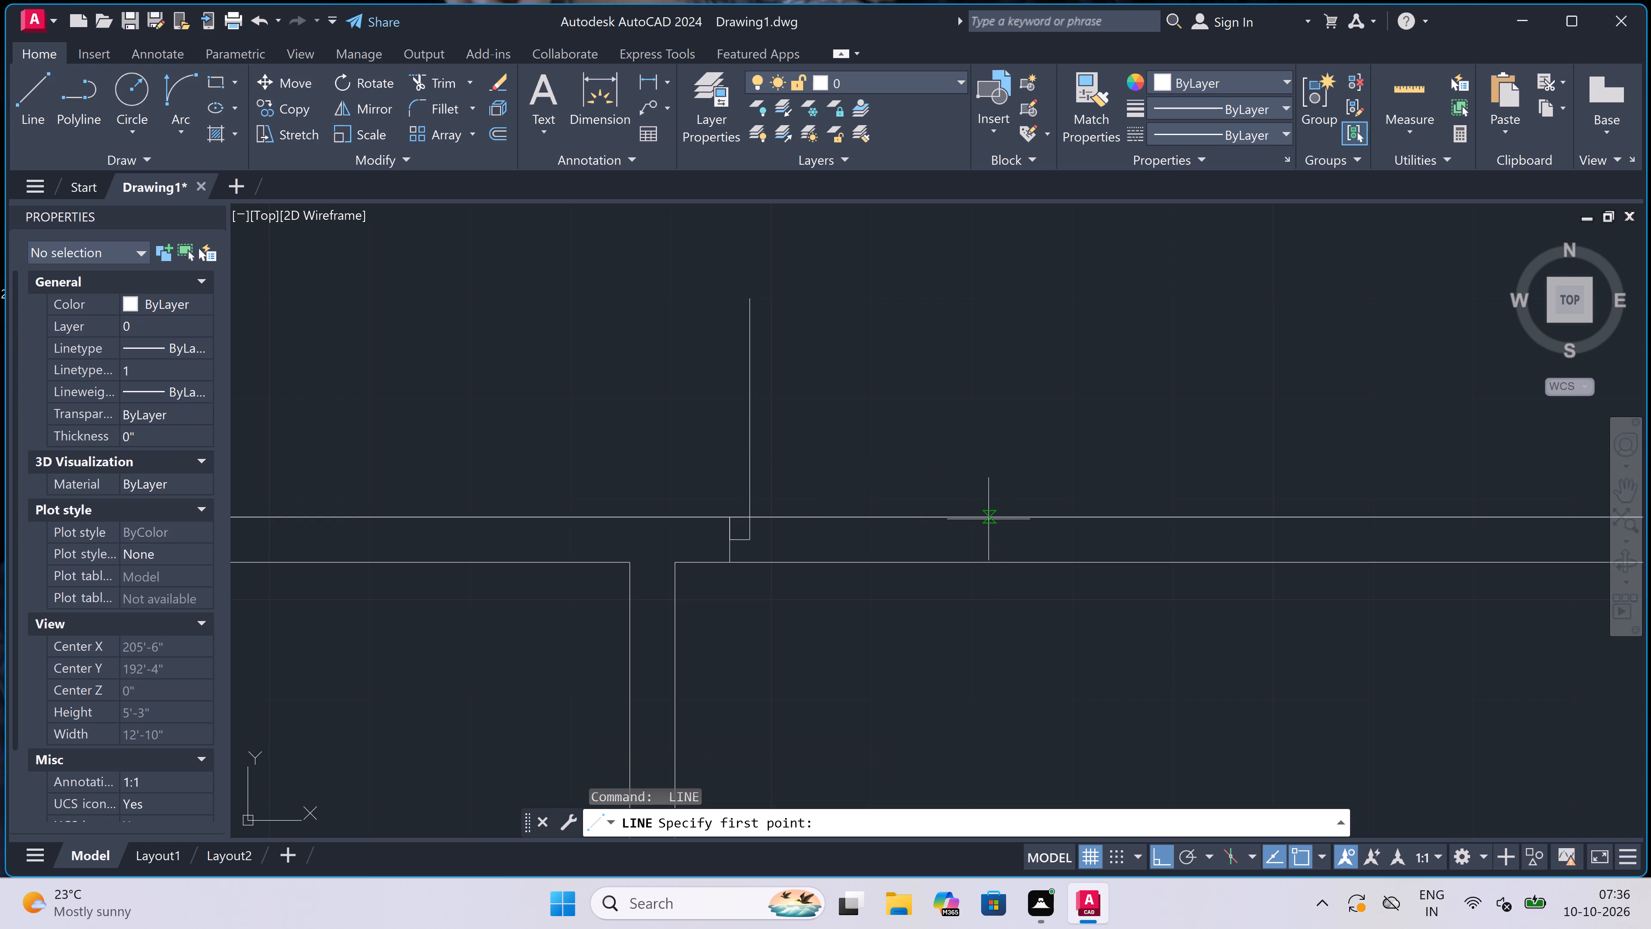
pyautogui.click(976, 514)
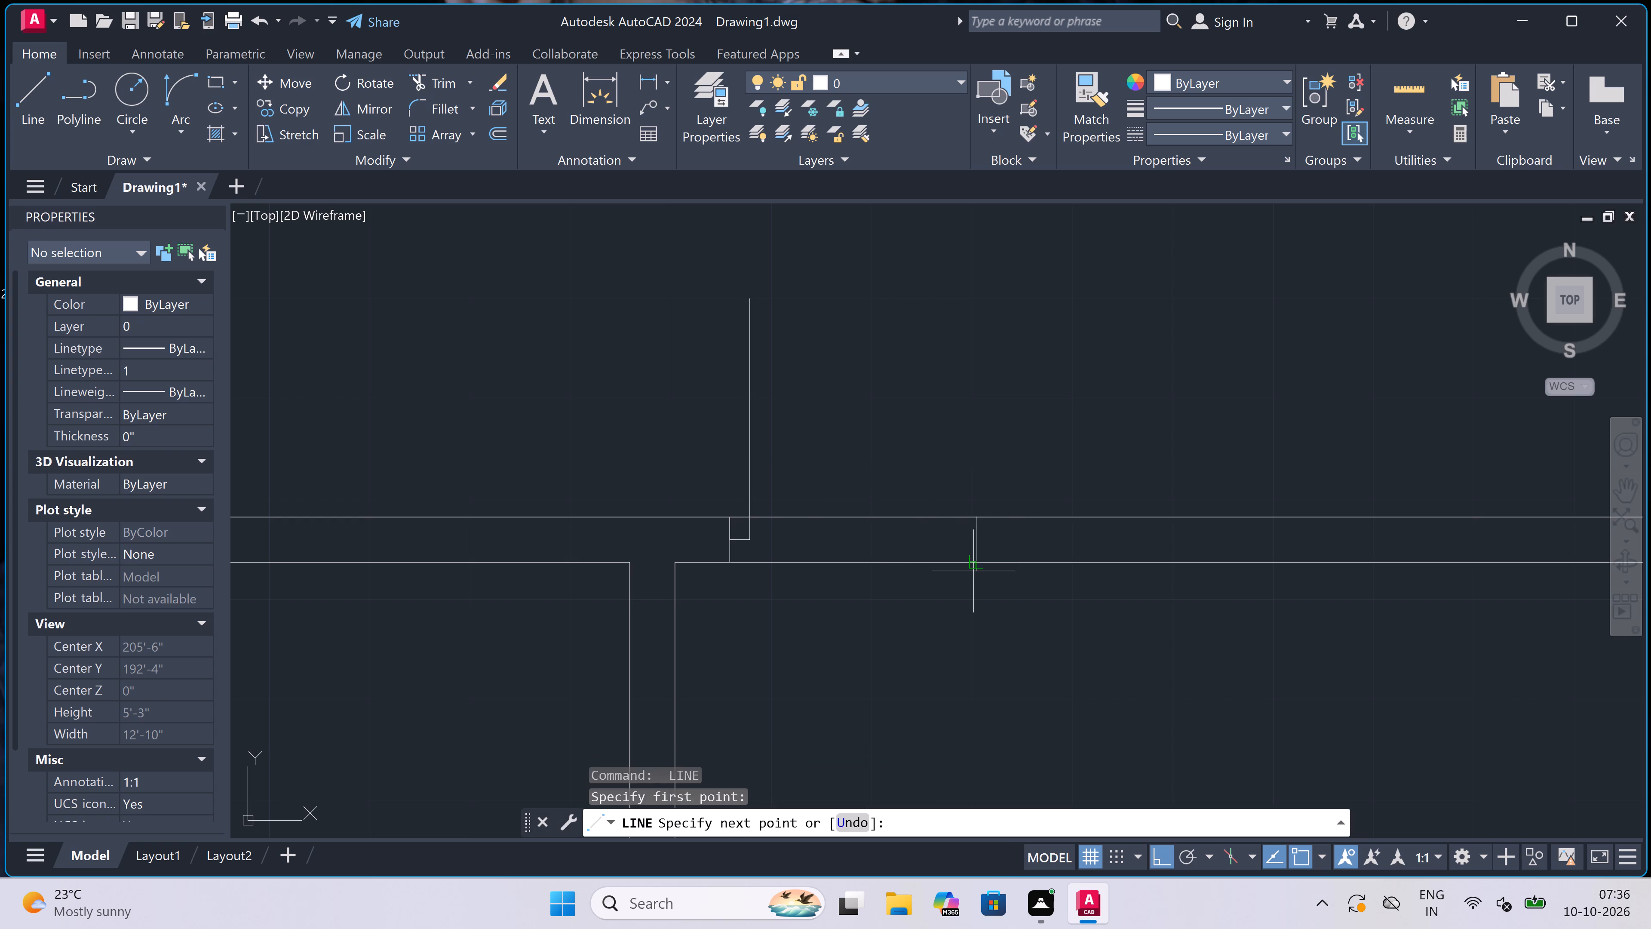
pyautogui.click(973, 570)
pyautogui.click(978, 540)
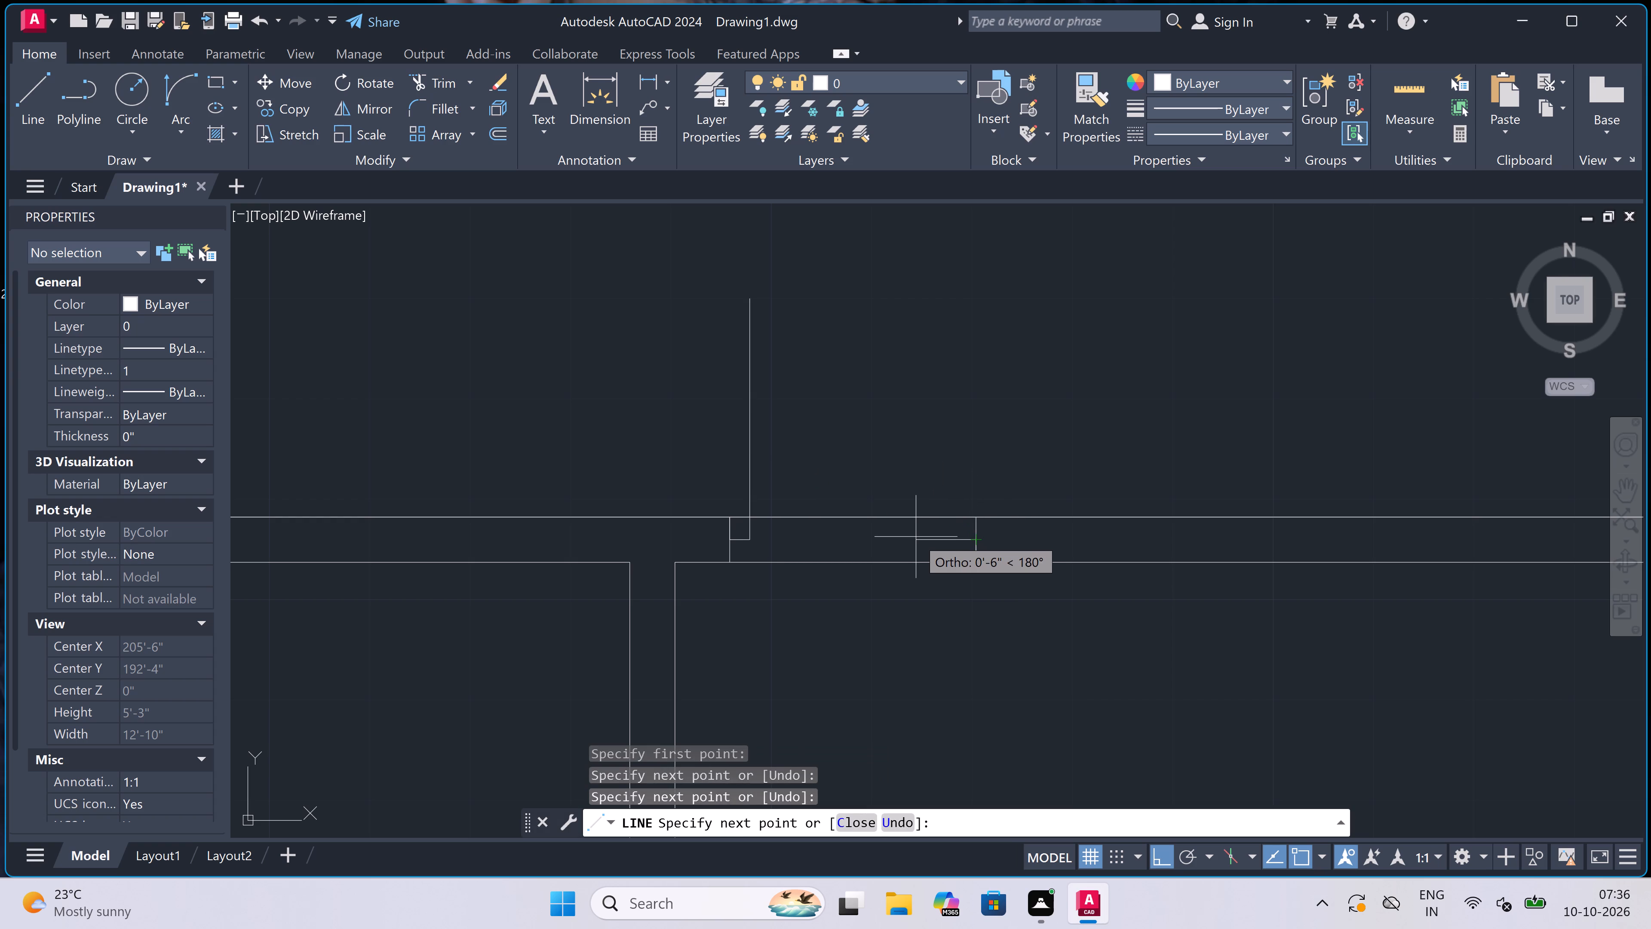
pyautogui.press('2')
pyautogui.write('"')
pyautogui.press('space')
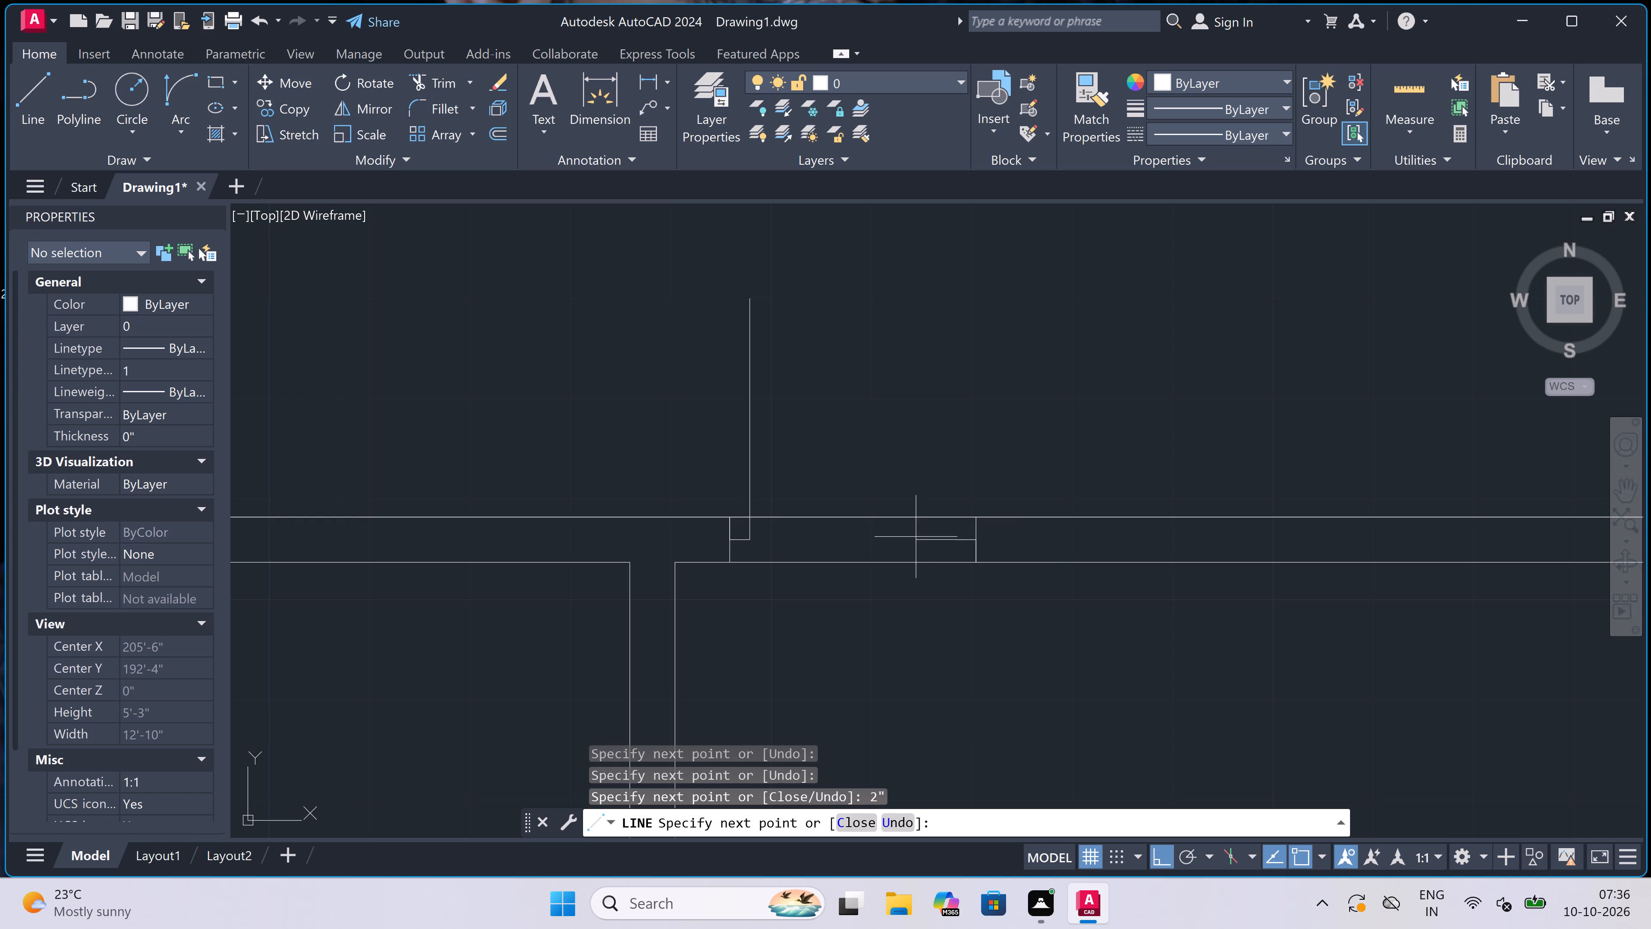
pyautogui.press('Escape')
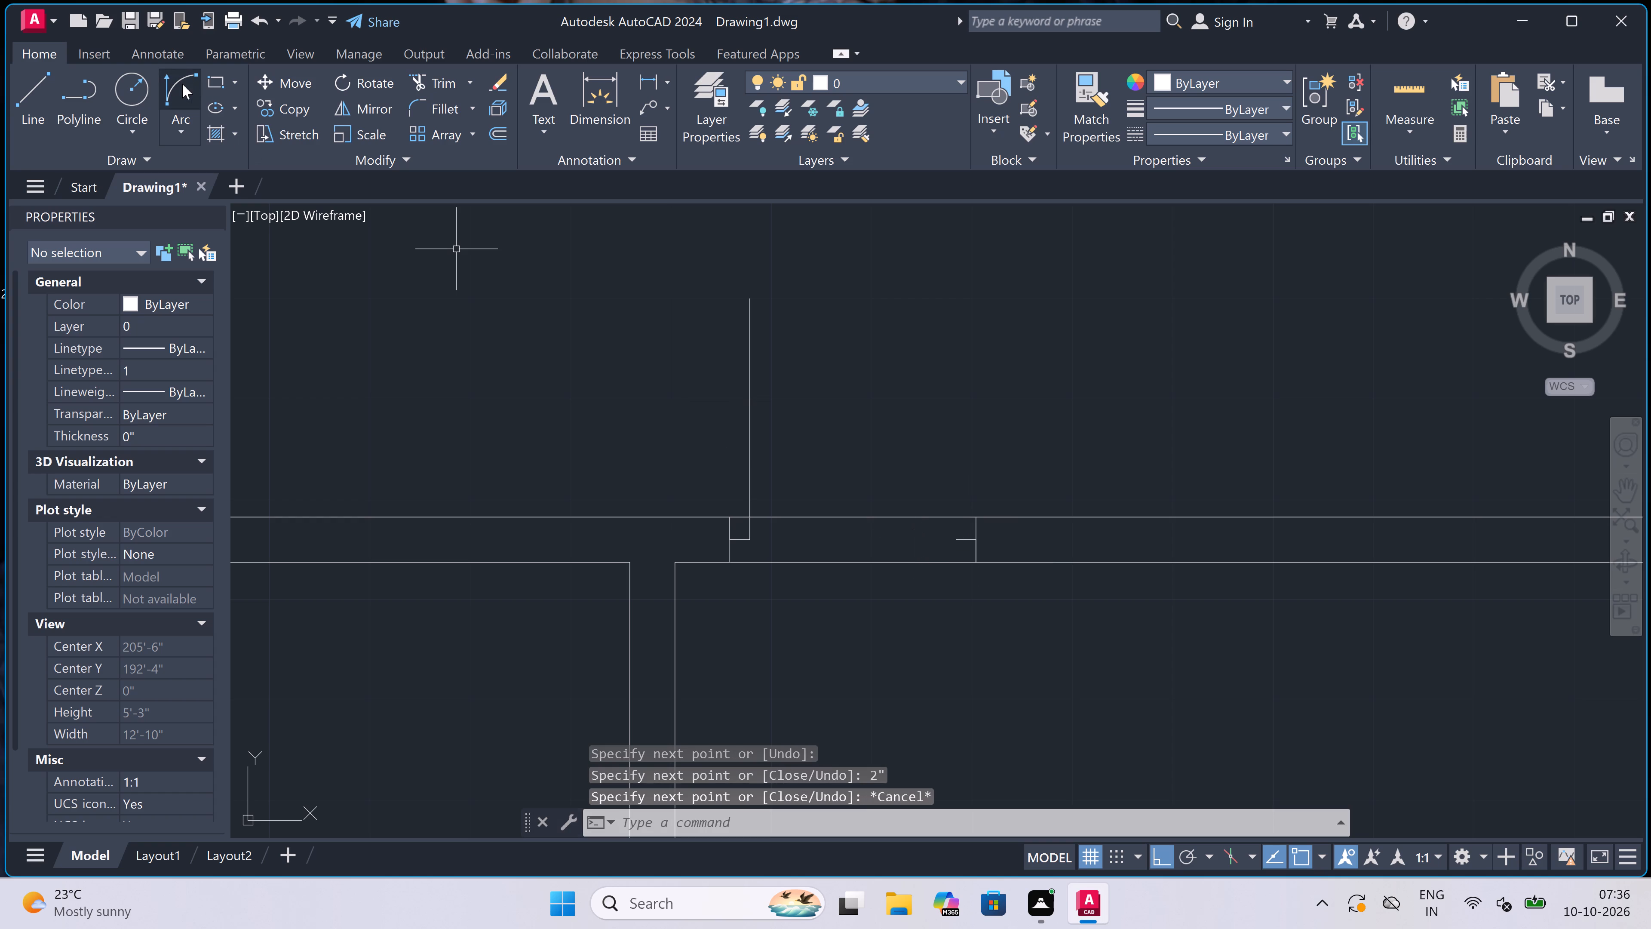
# Draw the swing arc from the top of the 2' leaf to the end of the opposite jamb's stub.
pyautogui.click(182, 84)
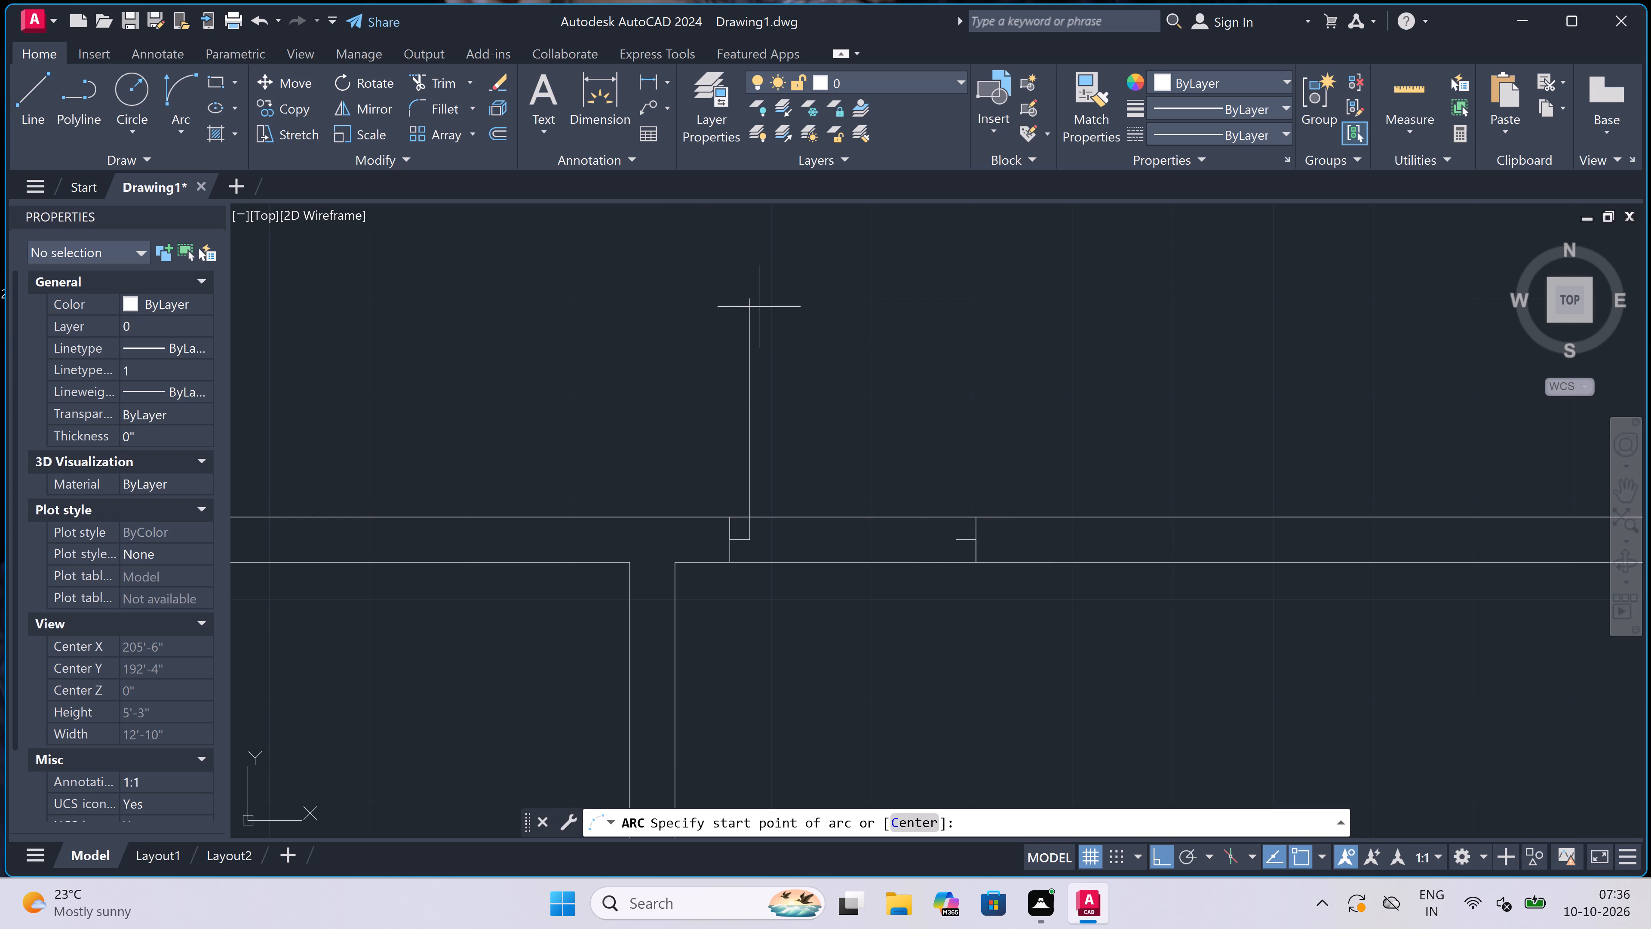
pyautogui.click(753, 299)
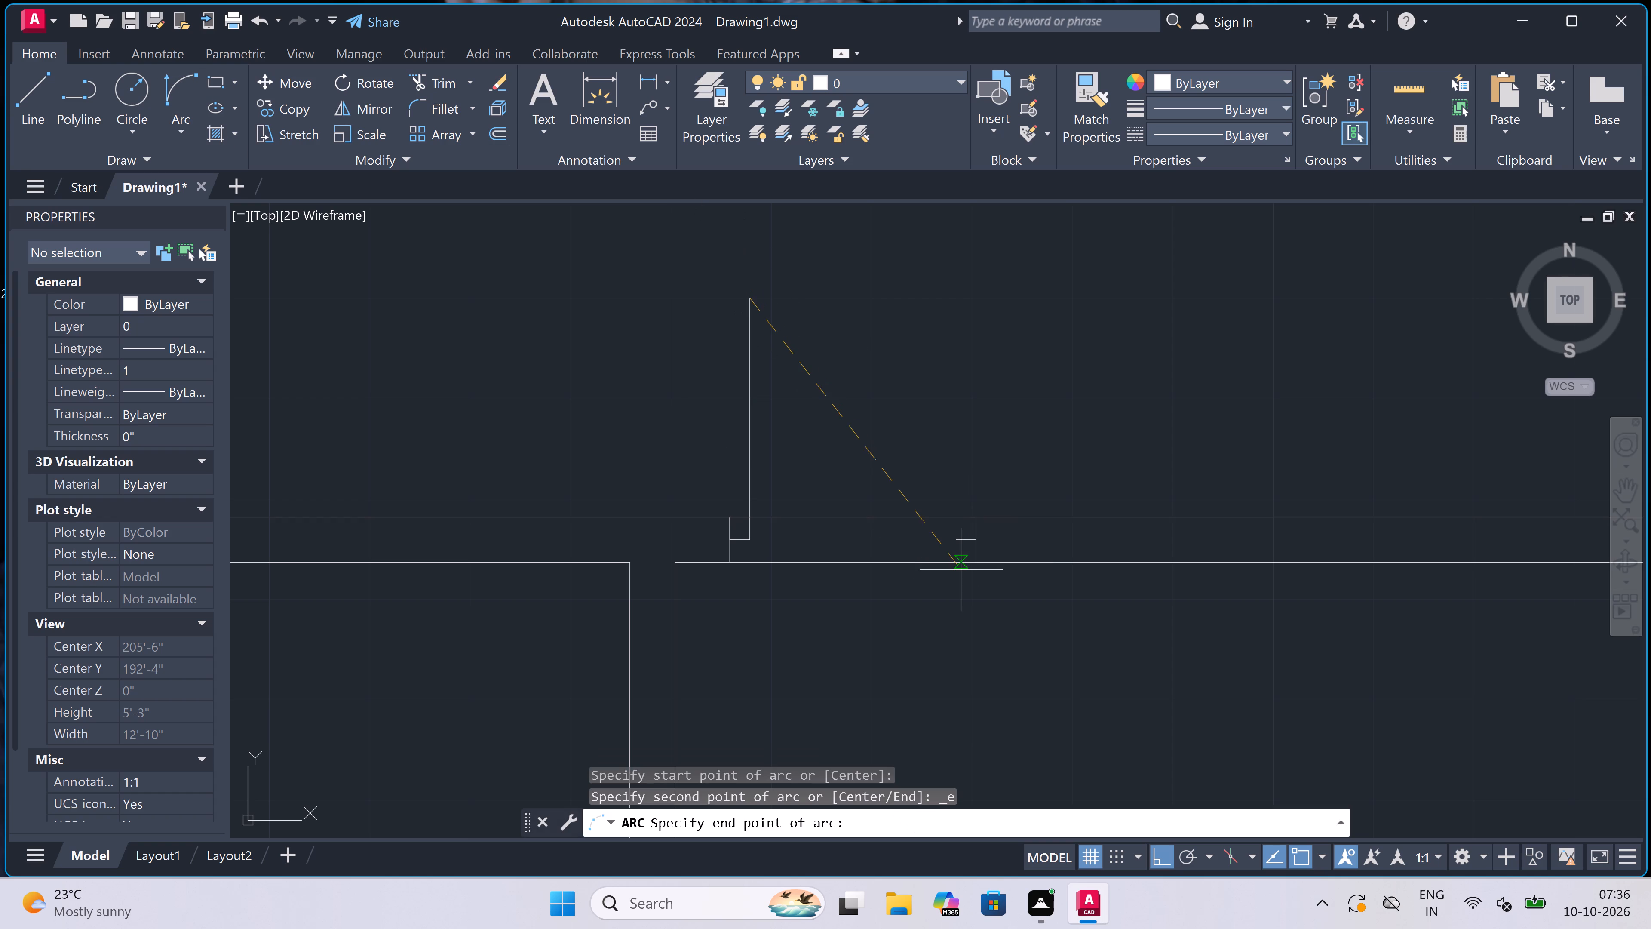
pyautogui.click(953, 537)
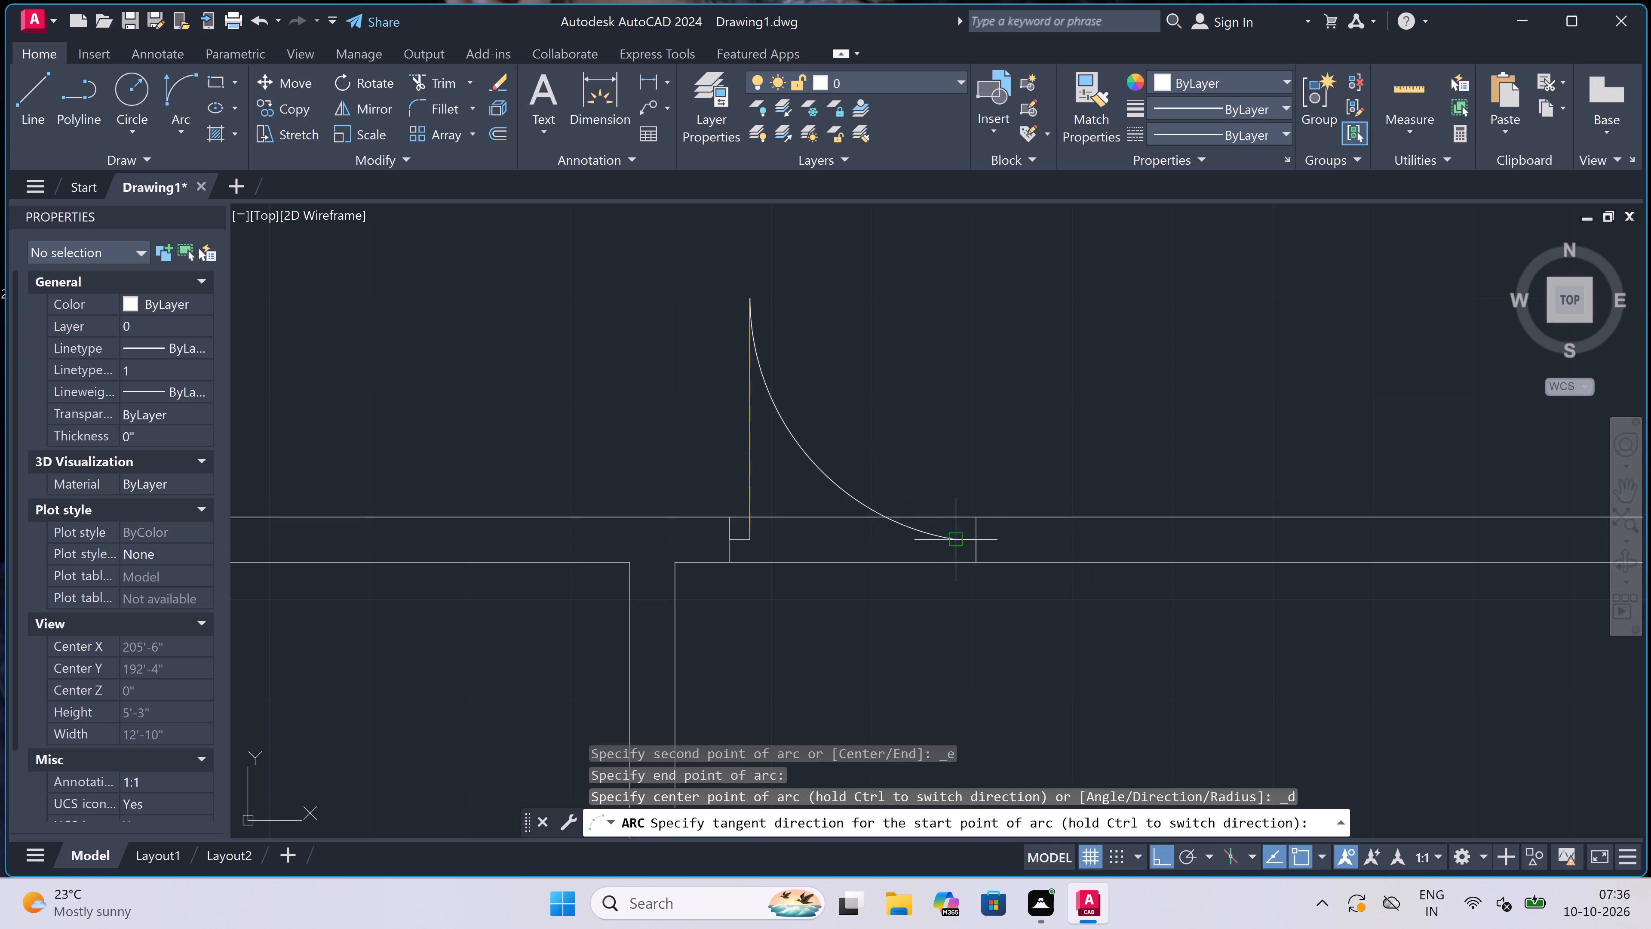
pyautogui.click(995, 379)
# Trim both top outer wall lines across the opening between the 2' door's jambs.
pyautogui.press('t')
pyautogui.press('r')
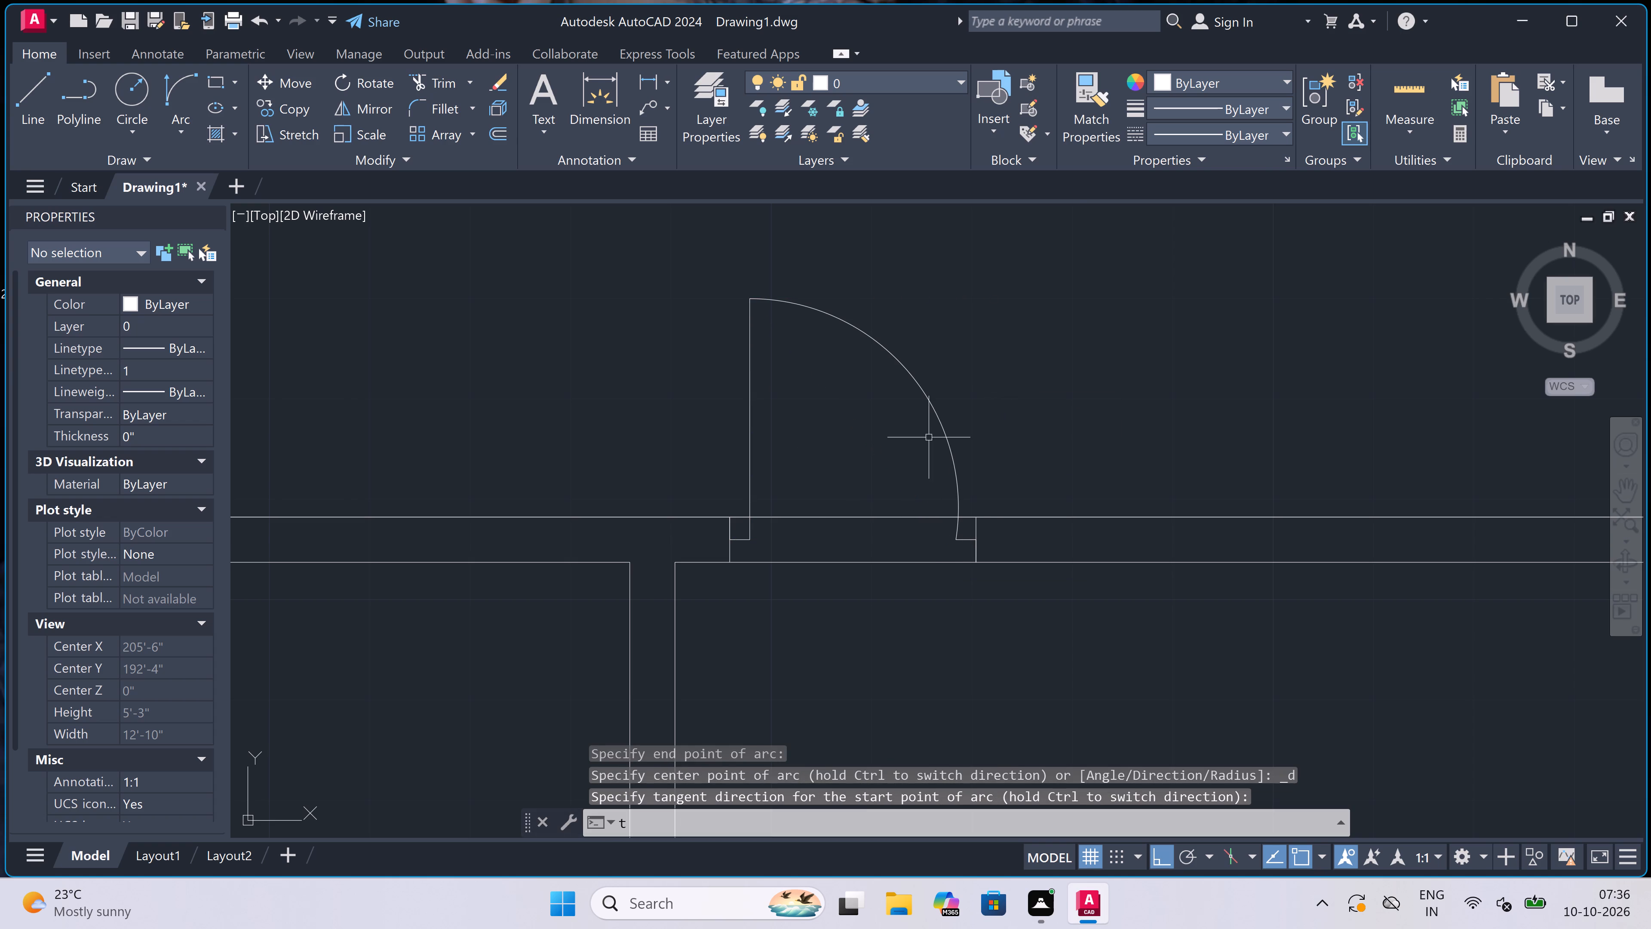
pyautogui.press('space')
pyautogui.click(832, 483)
pyautogui.moveTo(832, 675); pyautogui.dragTo(834, 671)
pyautogui.scroll(-2, 889, 497)
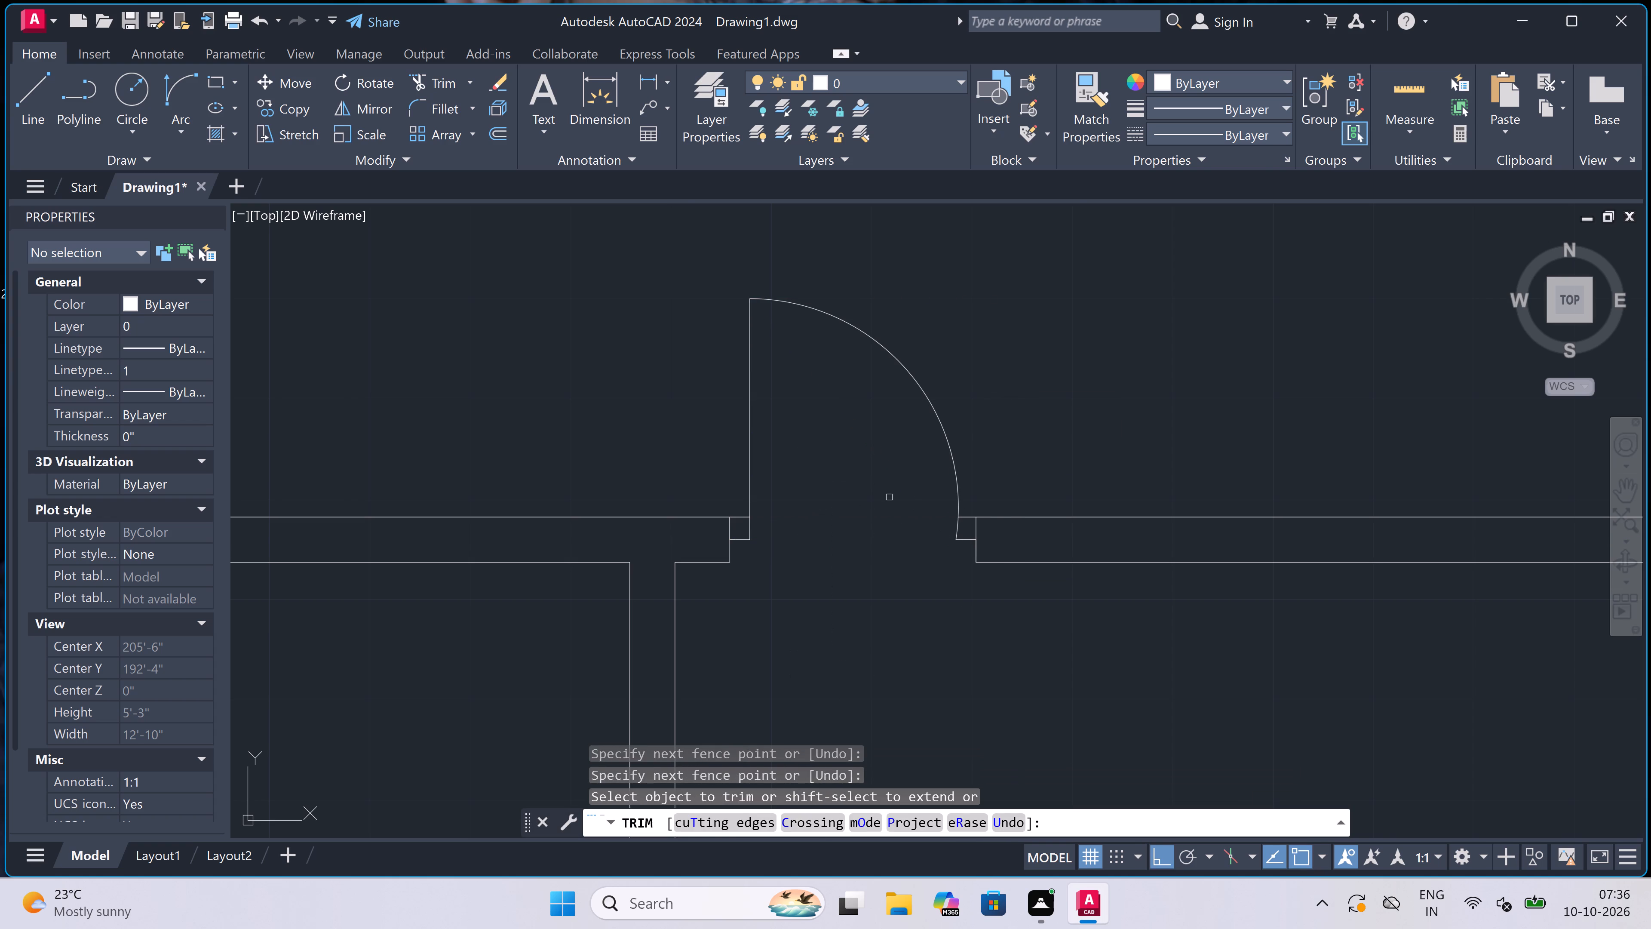
pyautogui.scroll(-2, 889, 496)
pyautogui.scroll(3, 669, 504)
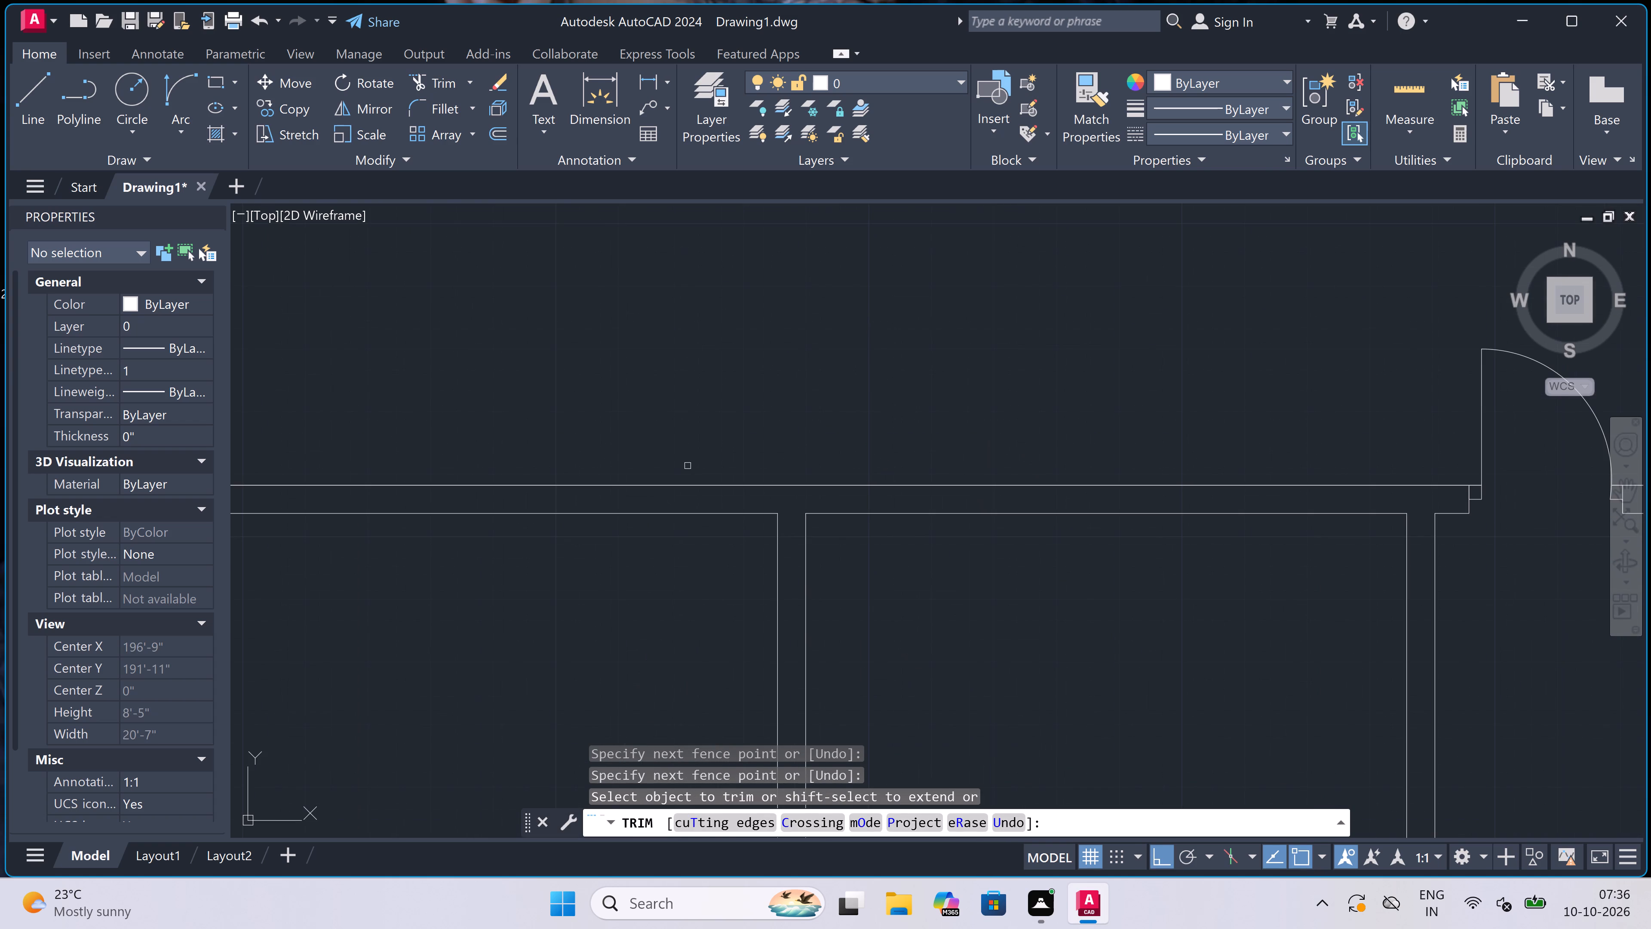
pyautogui.press('Escape')
# Draw a jamb line across the top outer wall just left of the first vertical partition, with a 2" leftward midpoint stub and a 2' upward leaf.
pyautogui.press('l')
pyautogui.press('space')
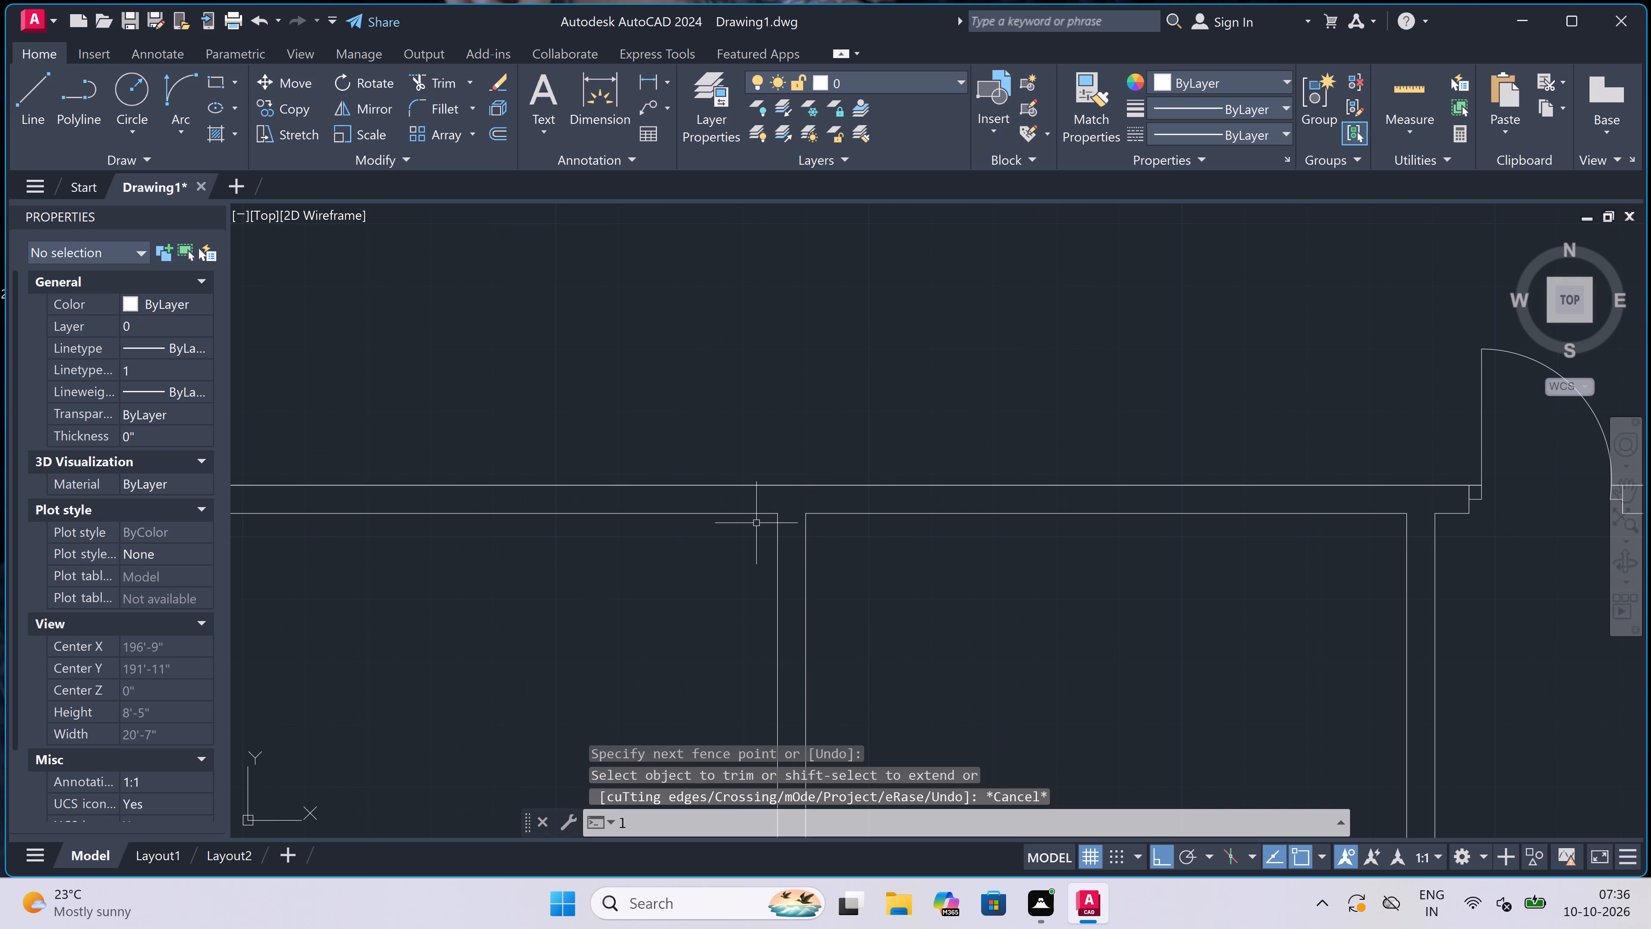
pyautogui.click(740, 514)
pyautogui.click(739, 483)
pyautogui.scroll(1, 739, 483)
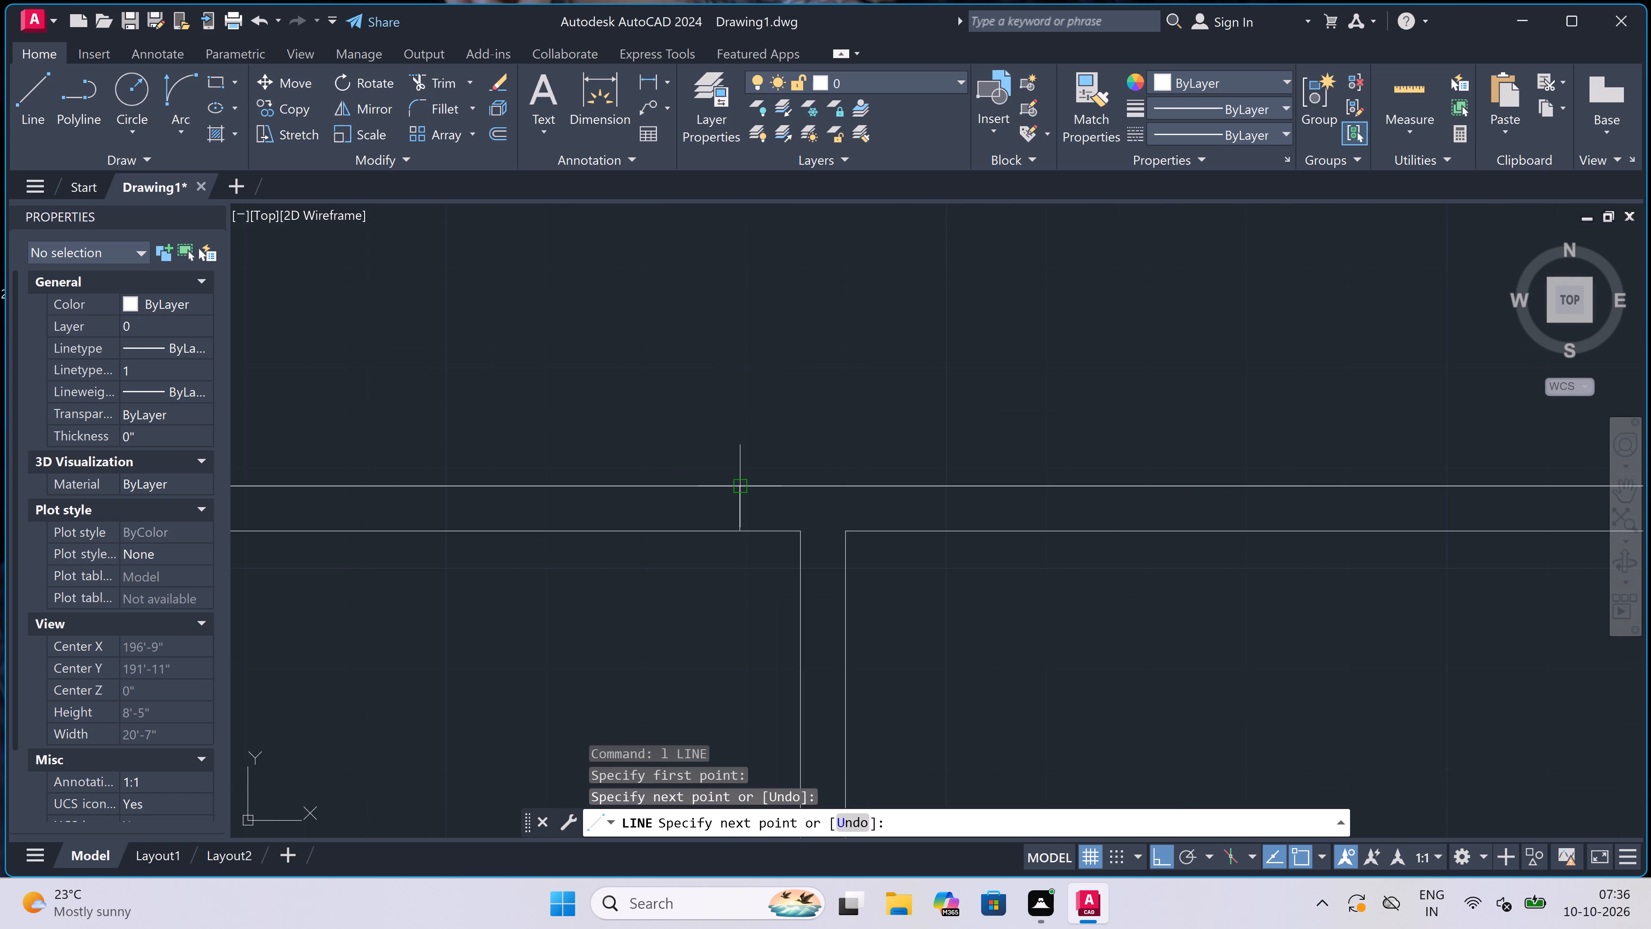
pyautogui.click(743, 508)
pyautogui.press('2')
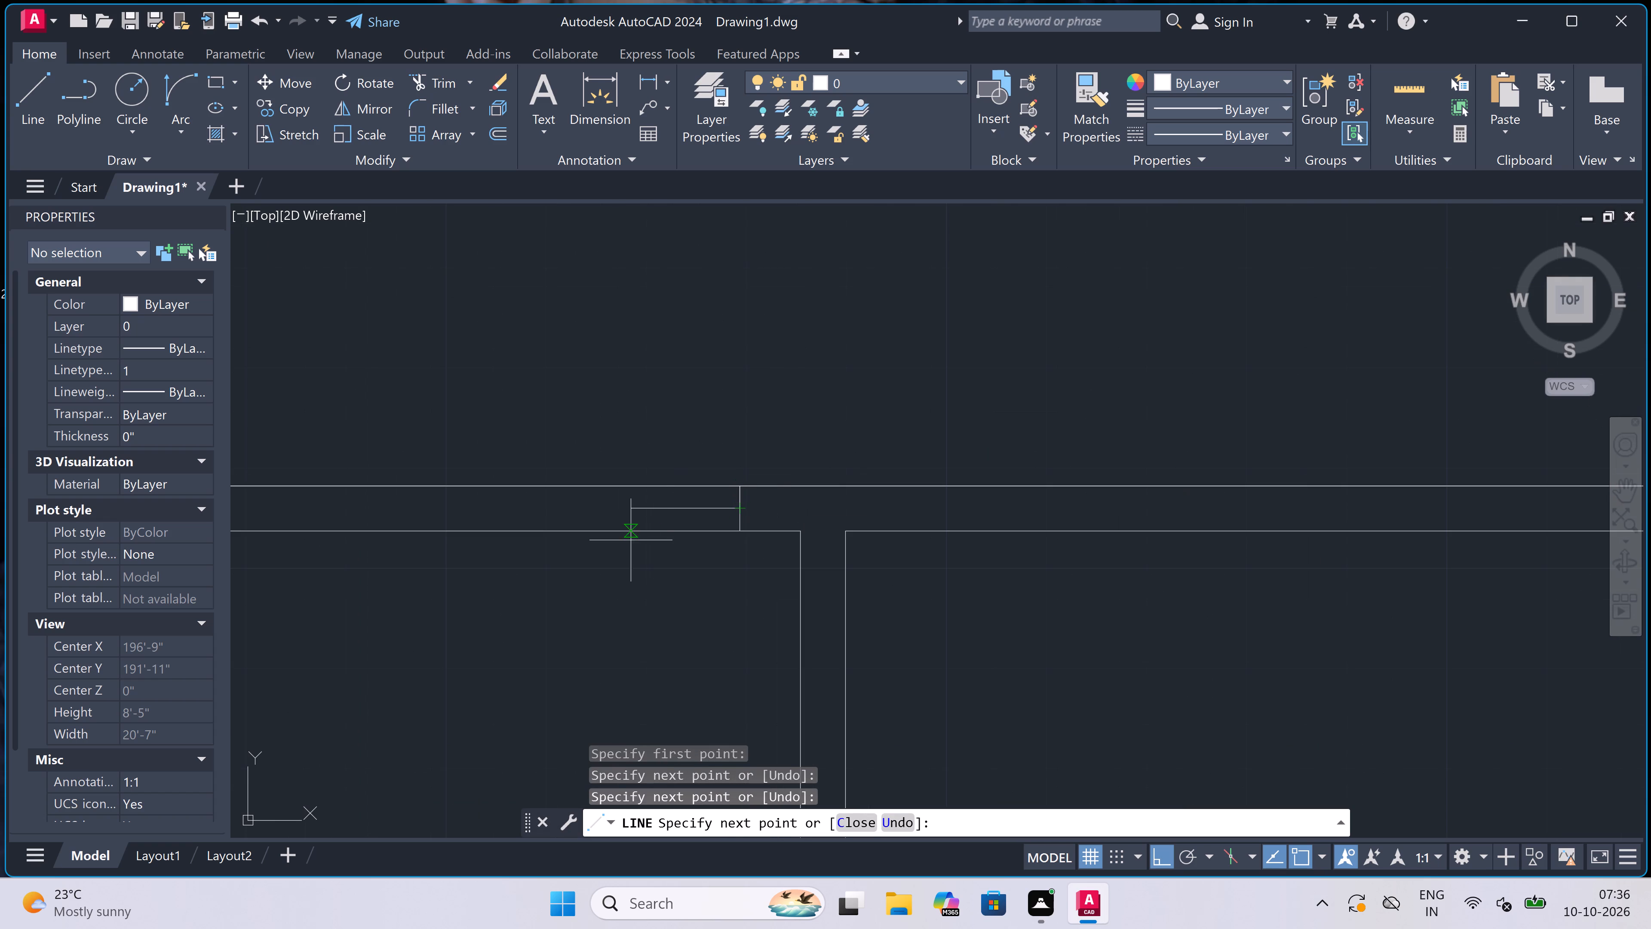
pyautogui.write('"')
pyautogui.press('space')
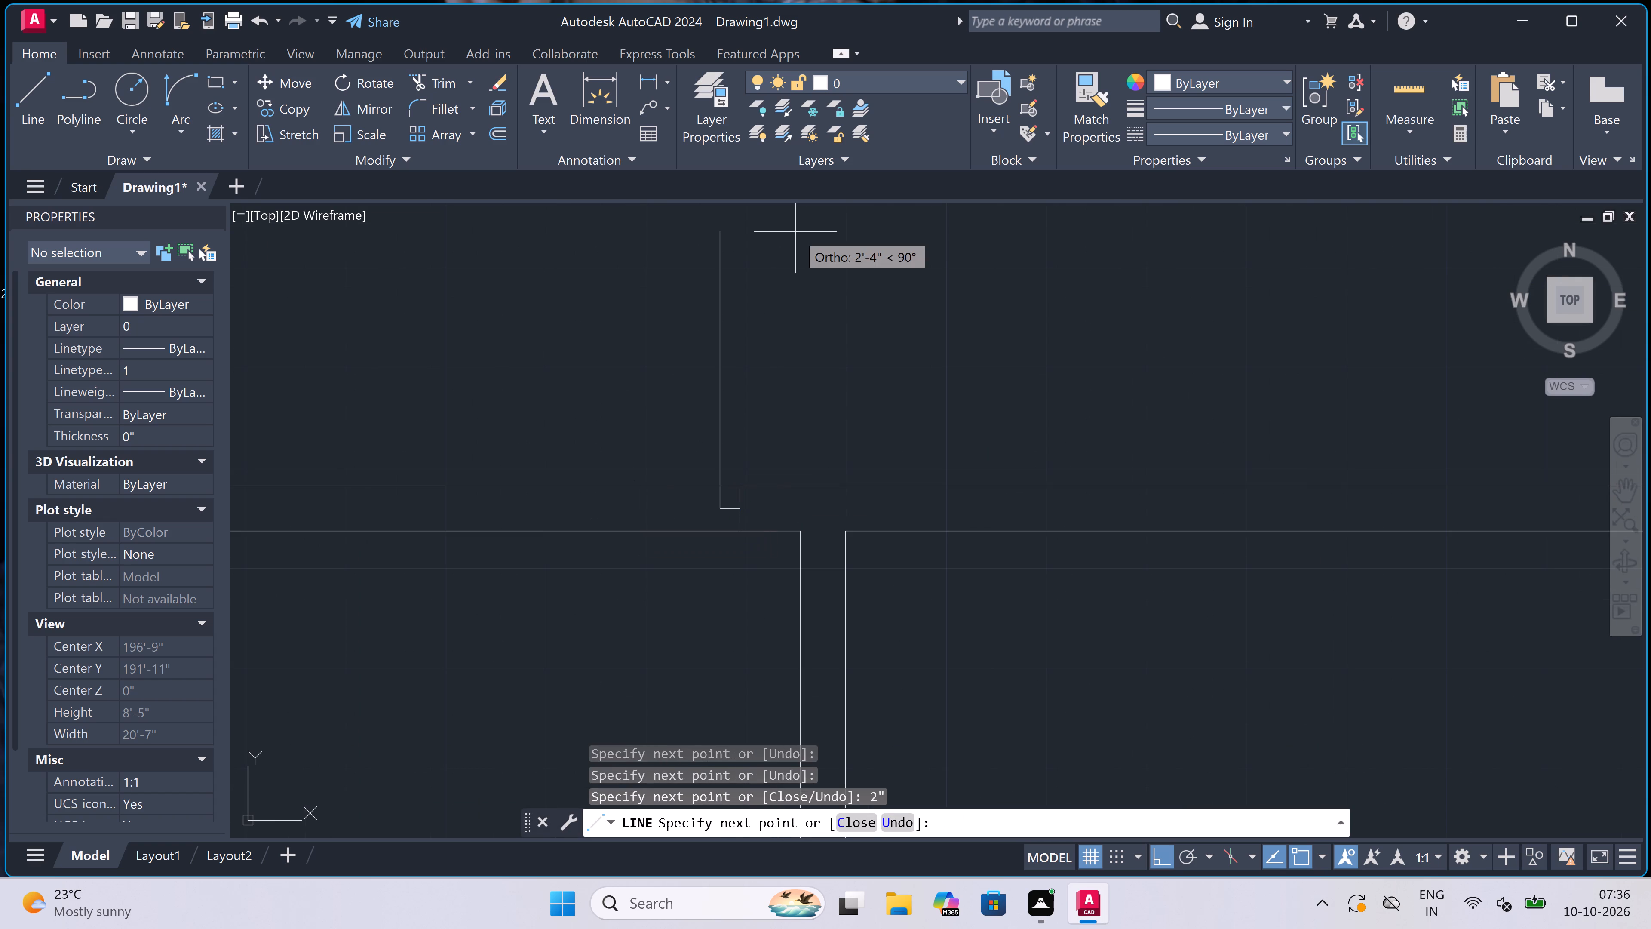
pyautogui.write("2'")
pyautogui.press('space')
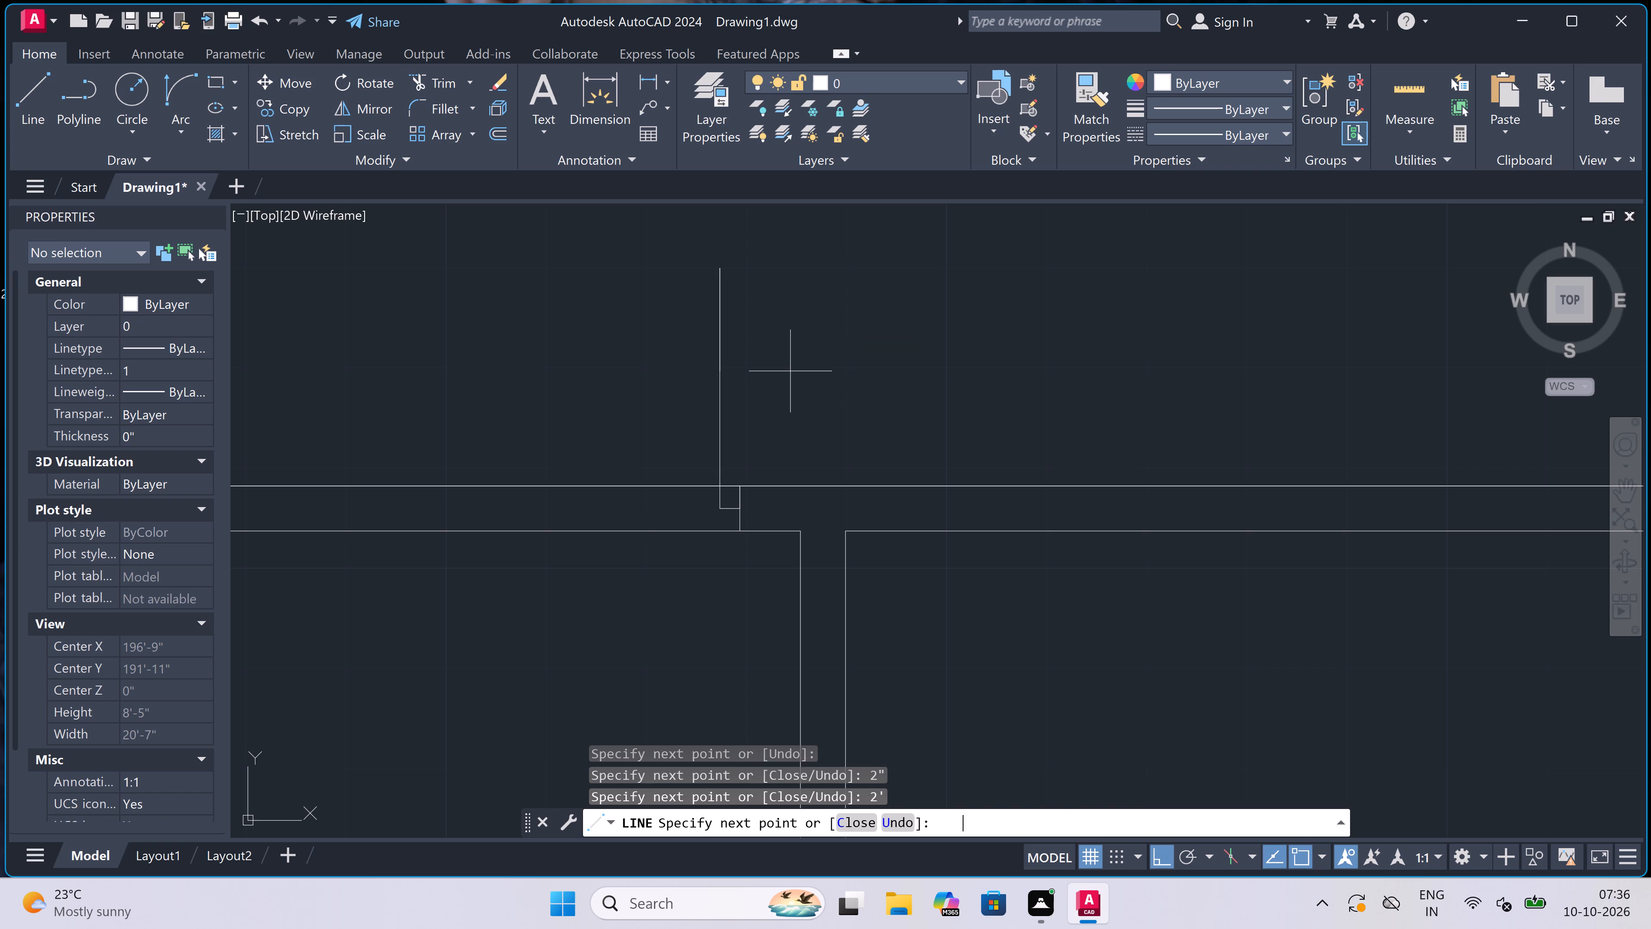
pyautogui.press('Escape')
# Draw the opposite jamb line across the top outer wall, with a 2" stub from its midpoint toward the new 2' leaf.
pyautogui.press('space')
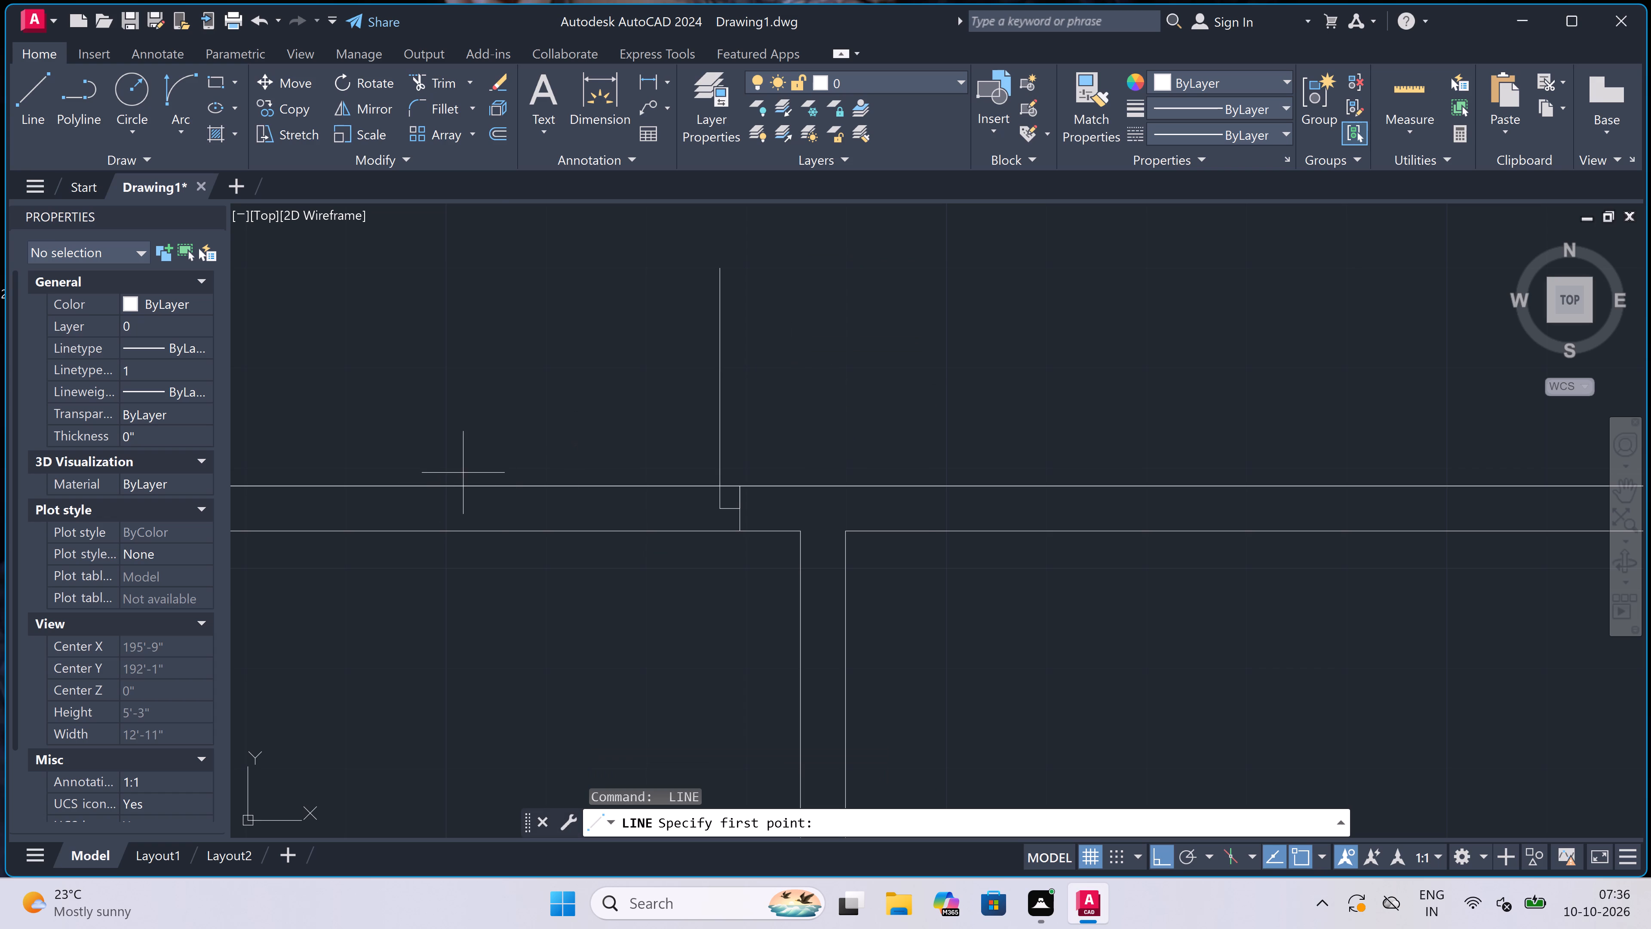
pyautogui.click(509, 487)
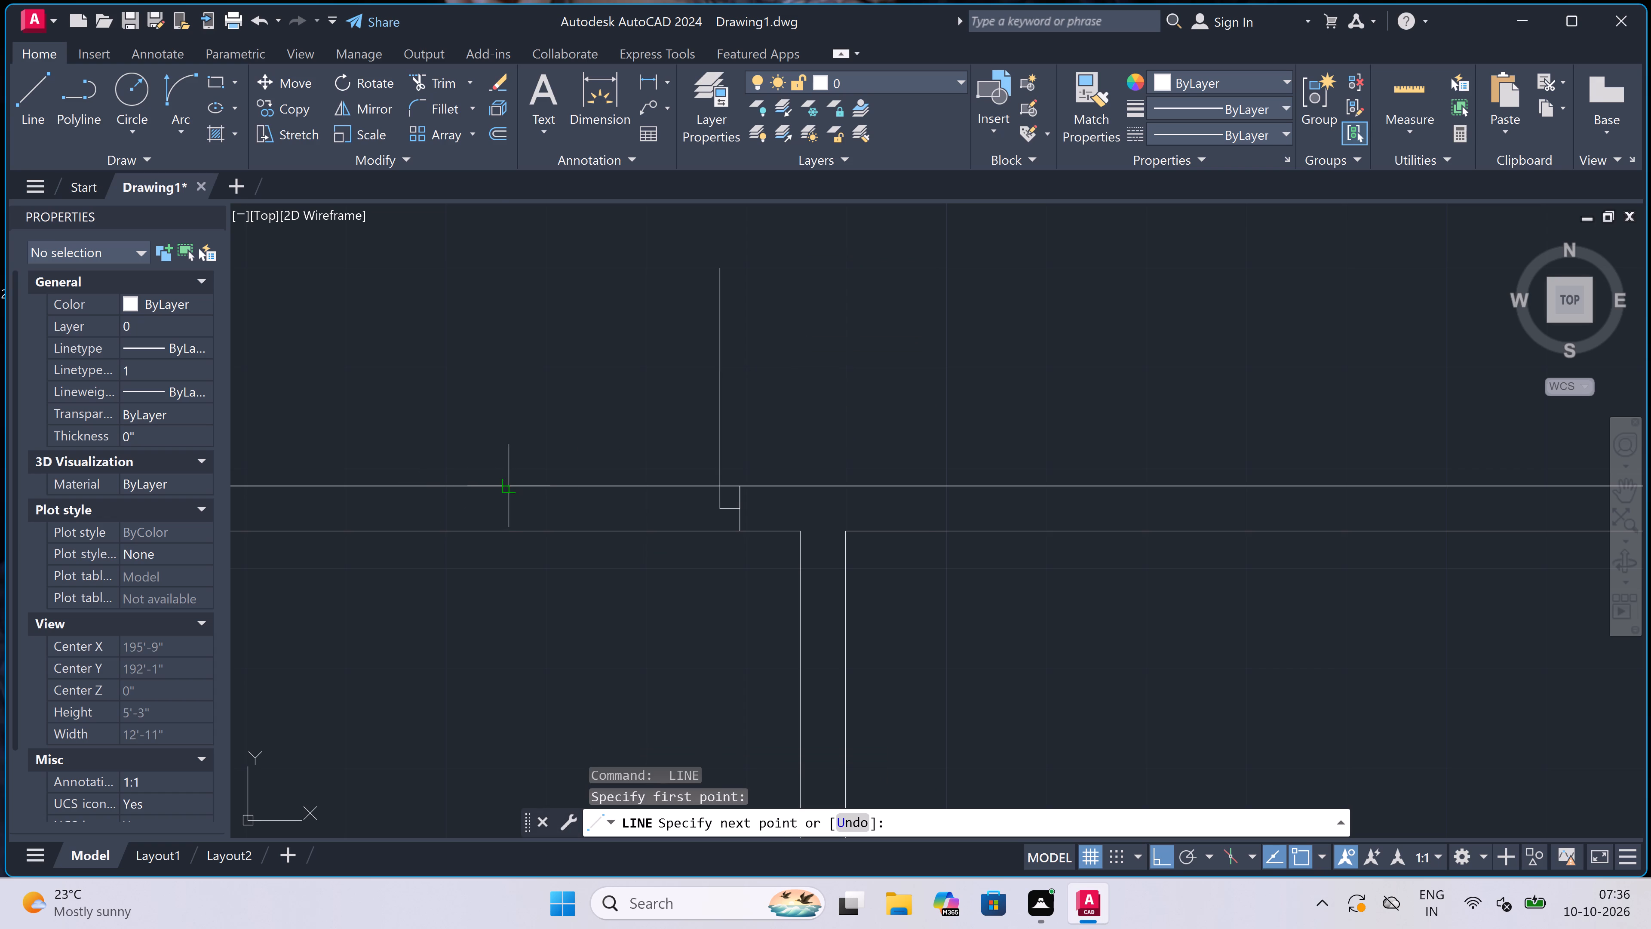
pyautogui.click(509, 521)
pyautogui.click(514, 502)
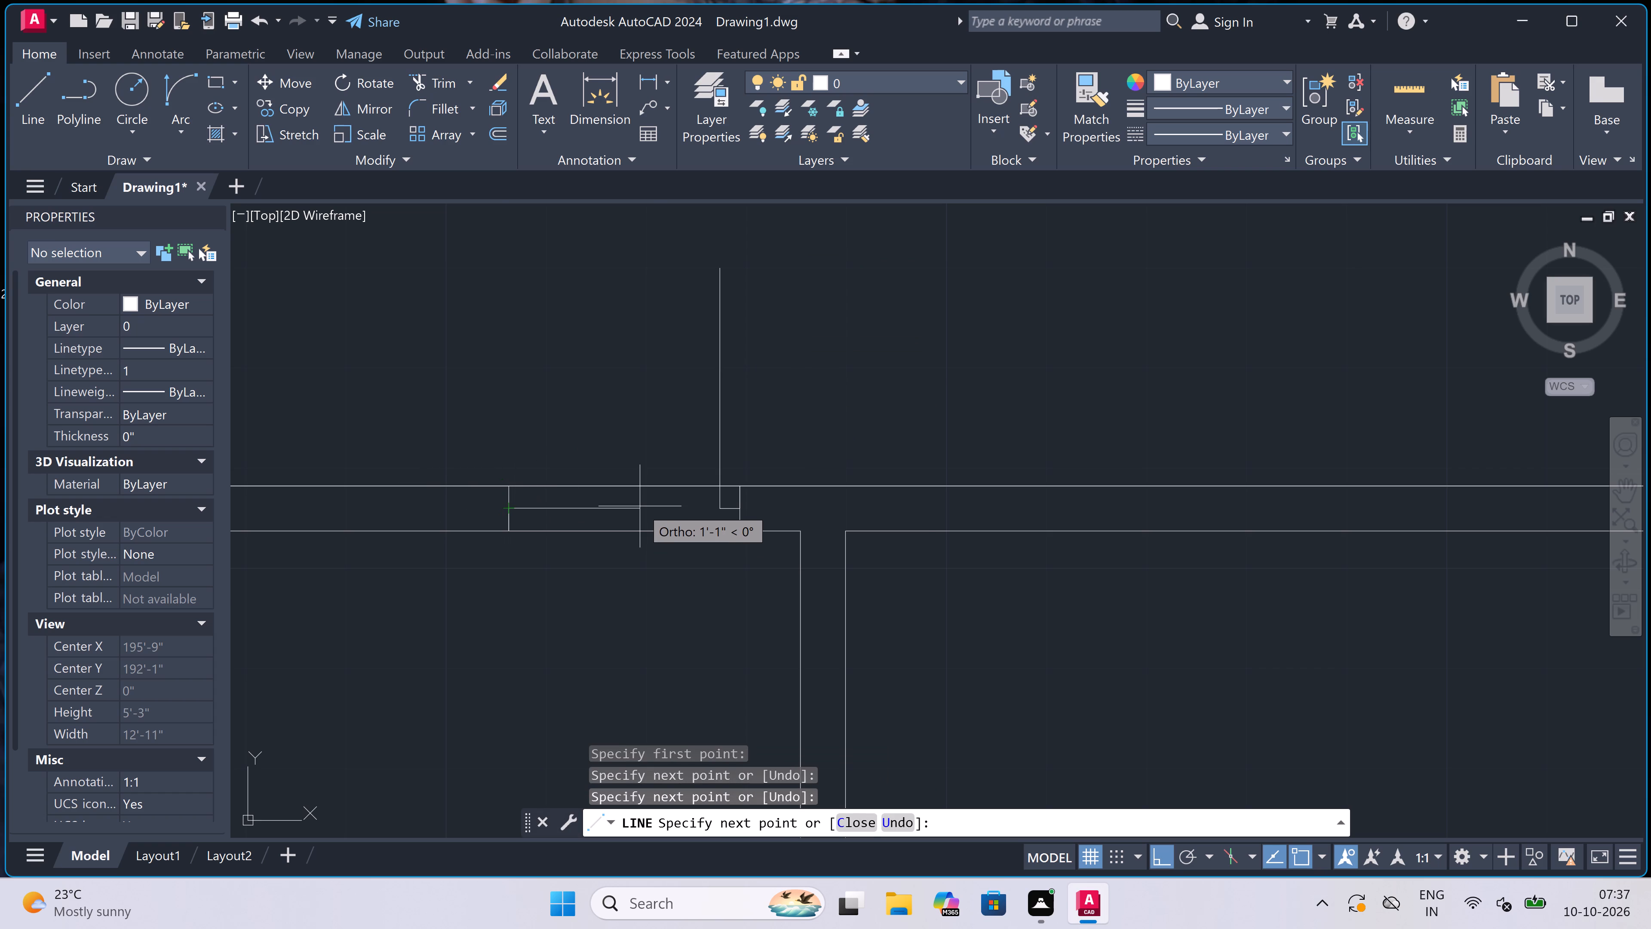
pyautogui.write('2"')
pyautogui.press('space')
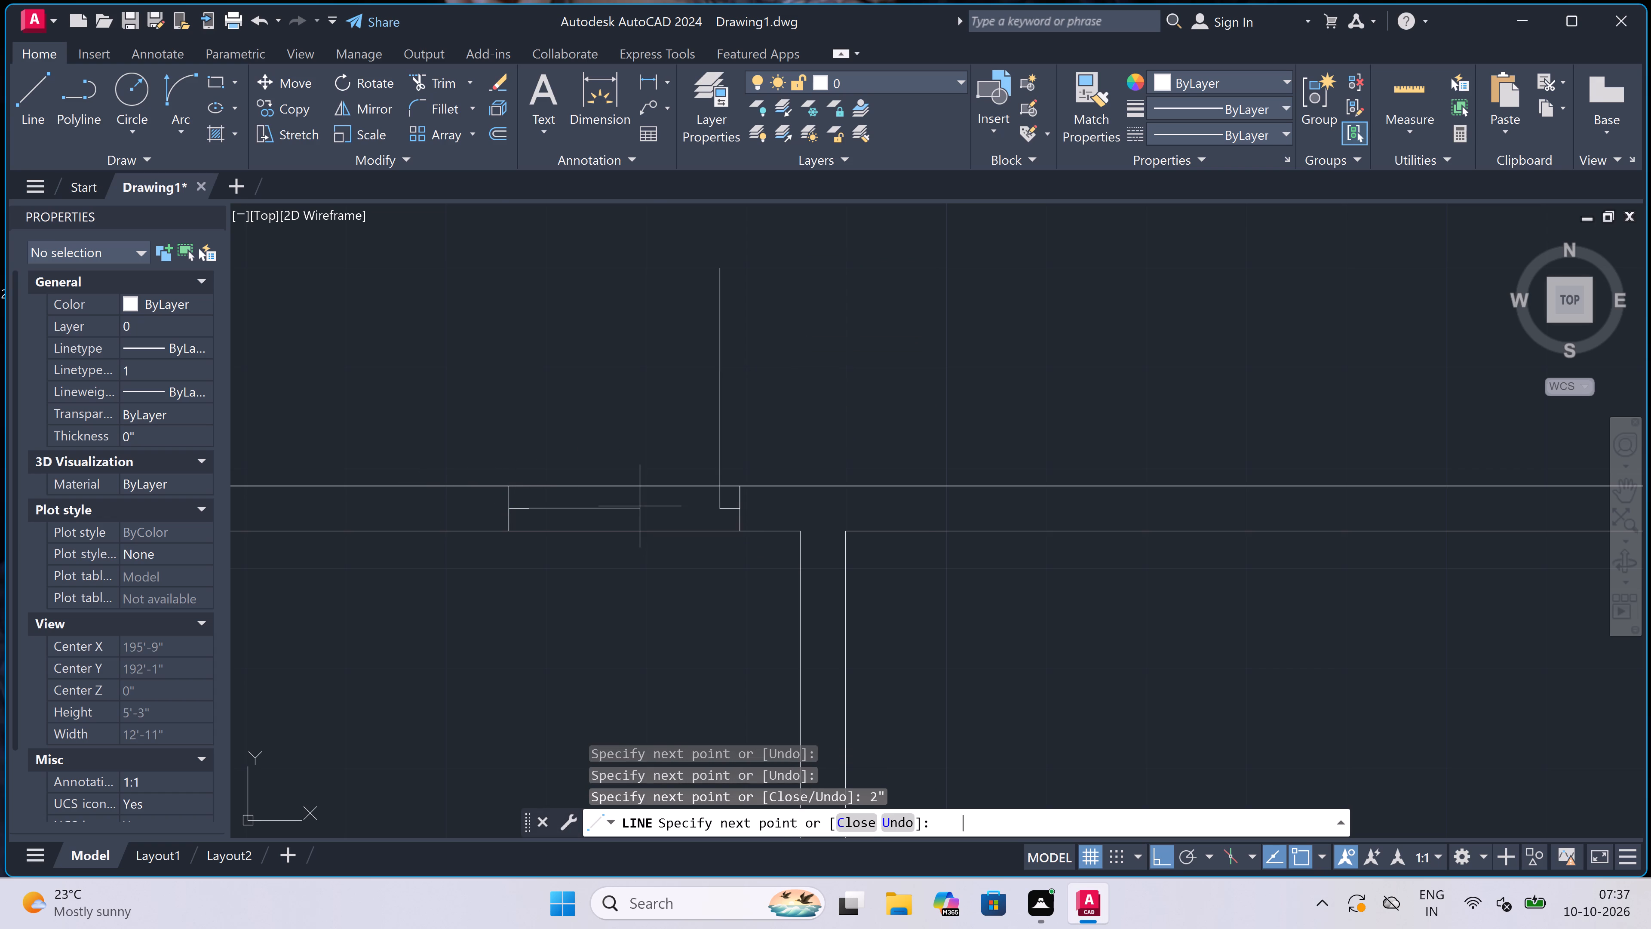
pyautogui.press('Escape')
# Draw the swing arc from the top of the new 2' leaf to the end of the opposite jamb's stub.
pyautogui.click(180, 86)
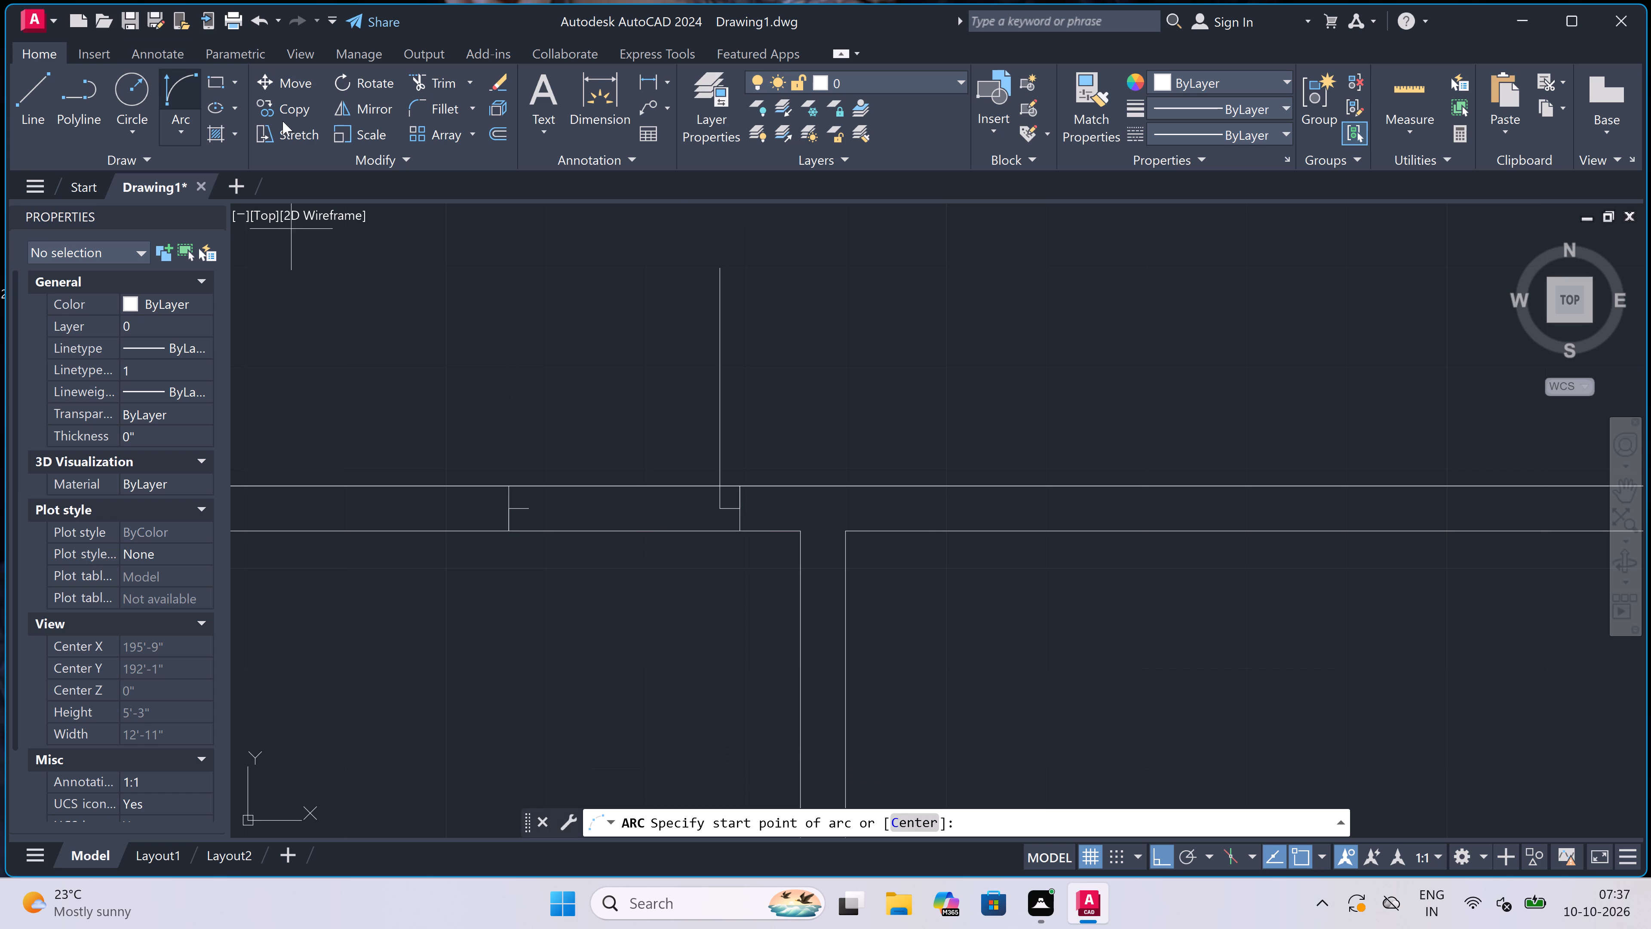
pyautogui.click(726, 265)
pyautogui.click(536, 504)
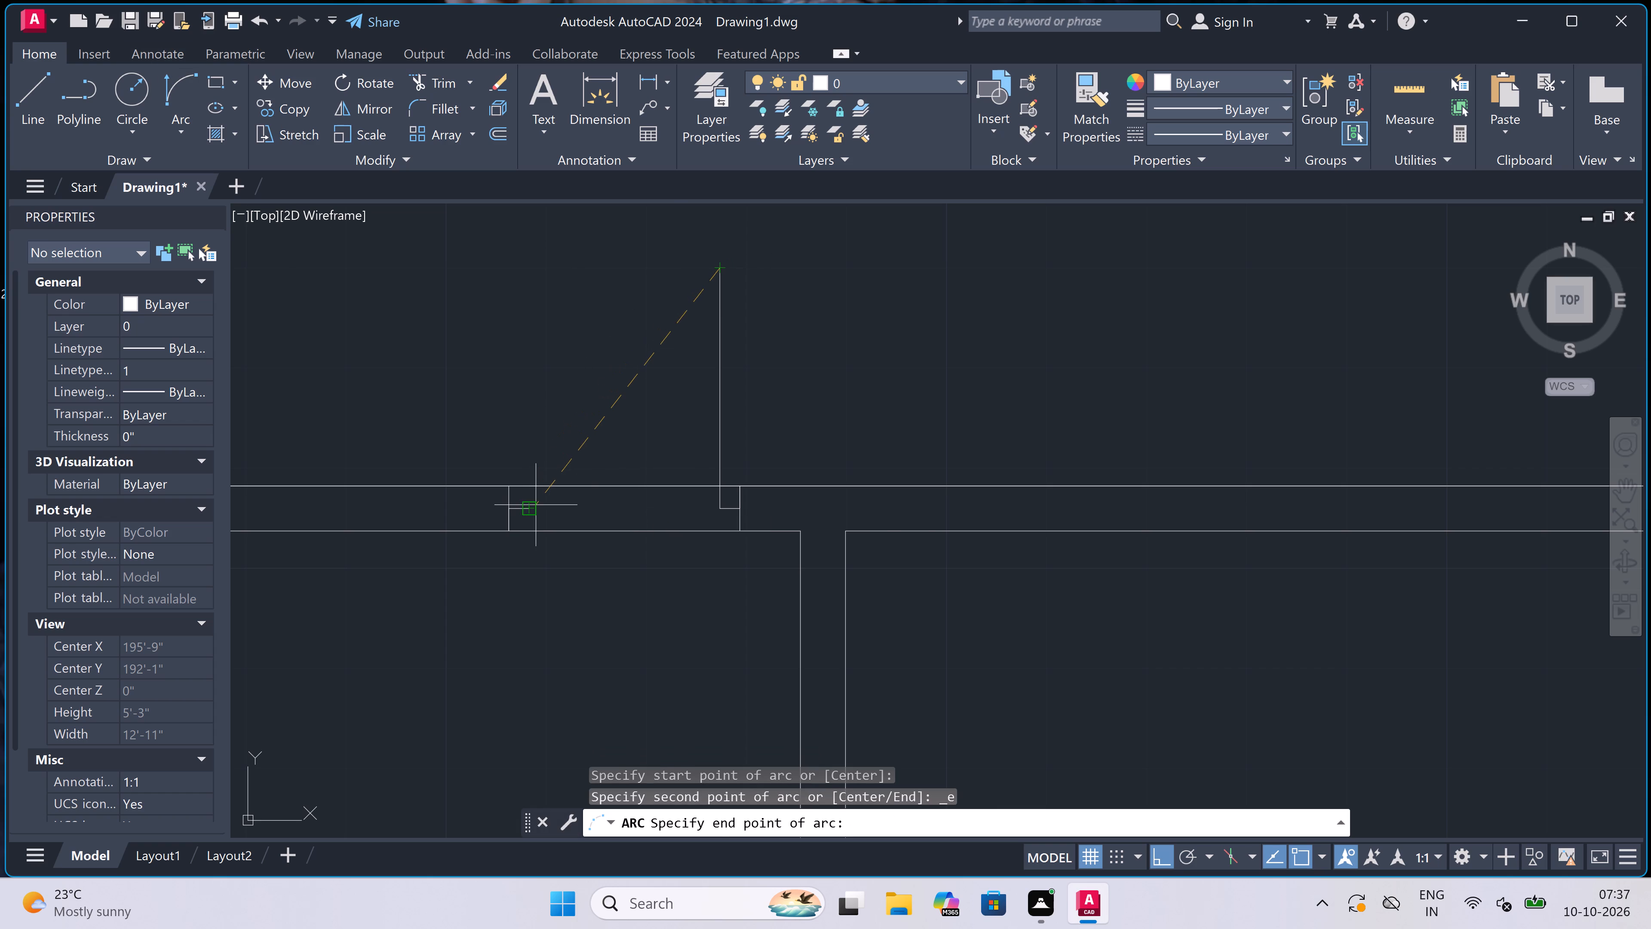
pyautogui.click(494, 427)
# Trim both top outer wall lines across the opening between the new door's jambs.
pyautogui.write('tr')
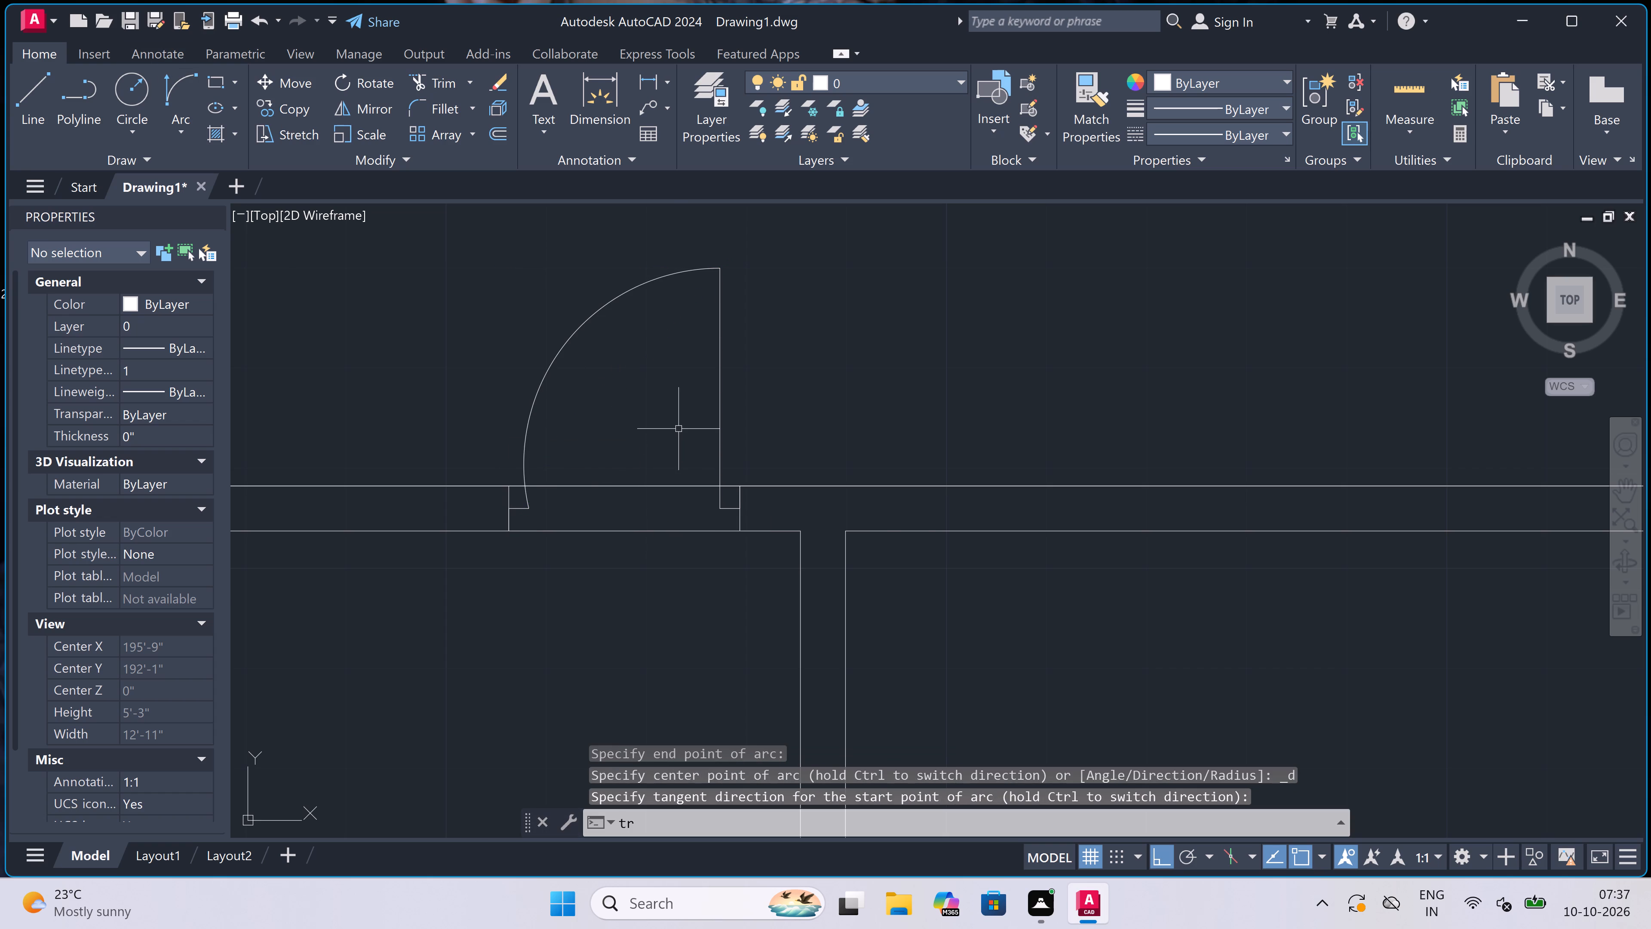
pyautogui.press('space')
pyautogui.click(678, 428)
pyautogui.click(651, 566)
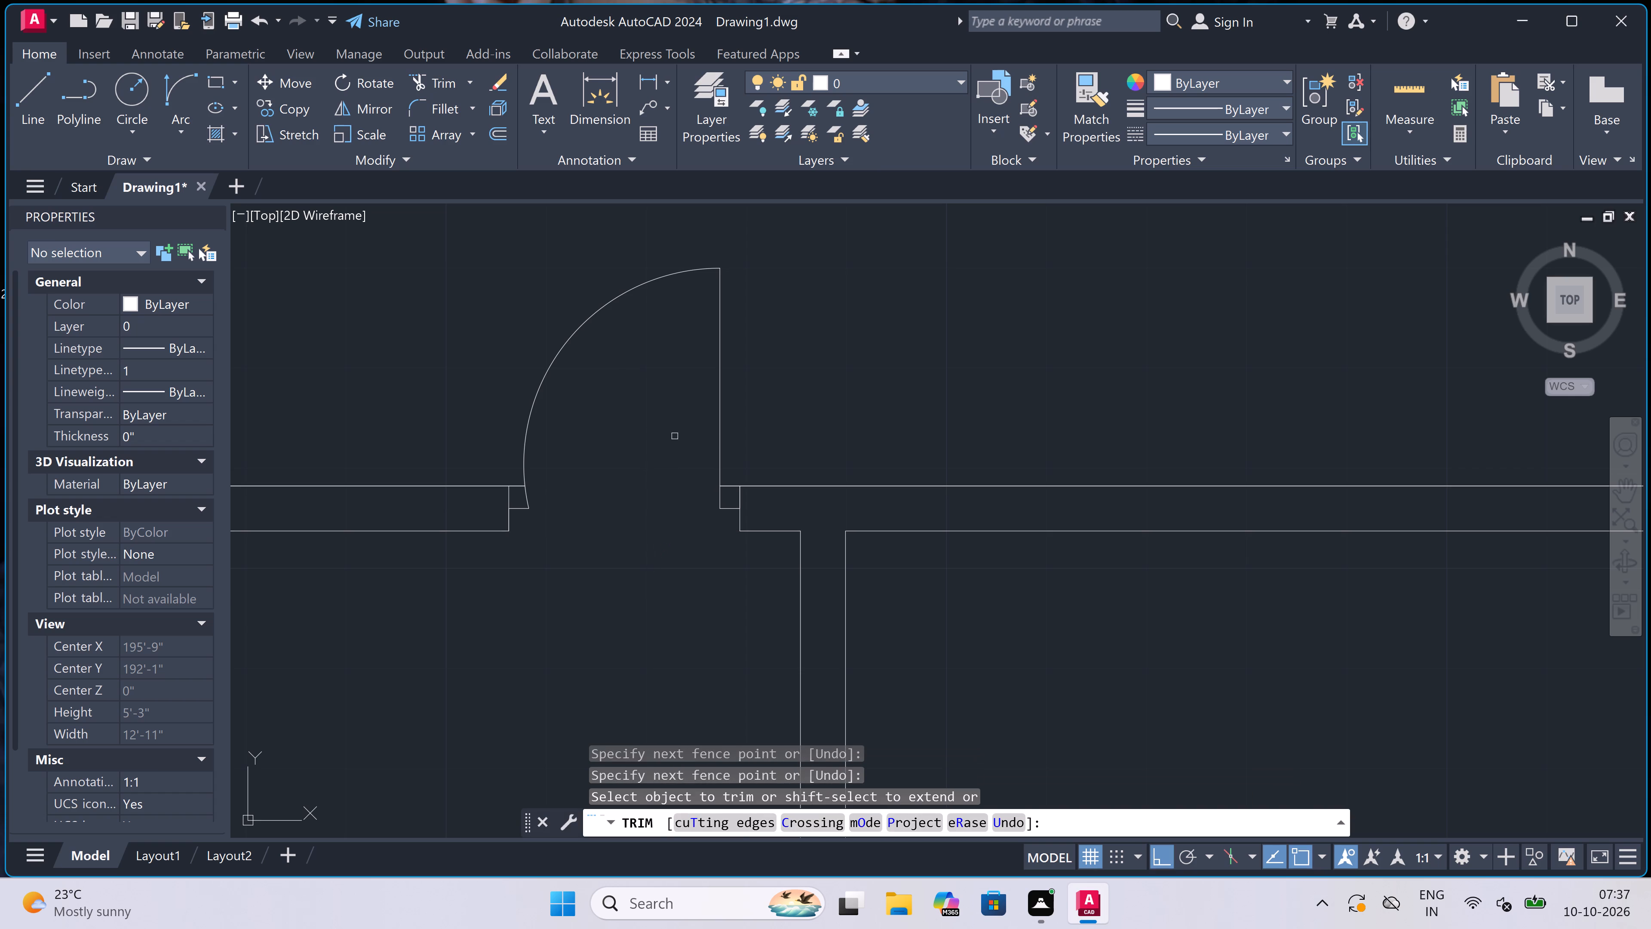
pyautogui.scroll(-4, 675, 435)
pyautogui.press('Escape')
# Draw a 2'8" line upward from the top wall's outer edge, aligned with the left face of the first vertical partition.
pyautogui.scroll(-2, 671, 465)
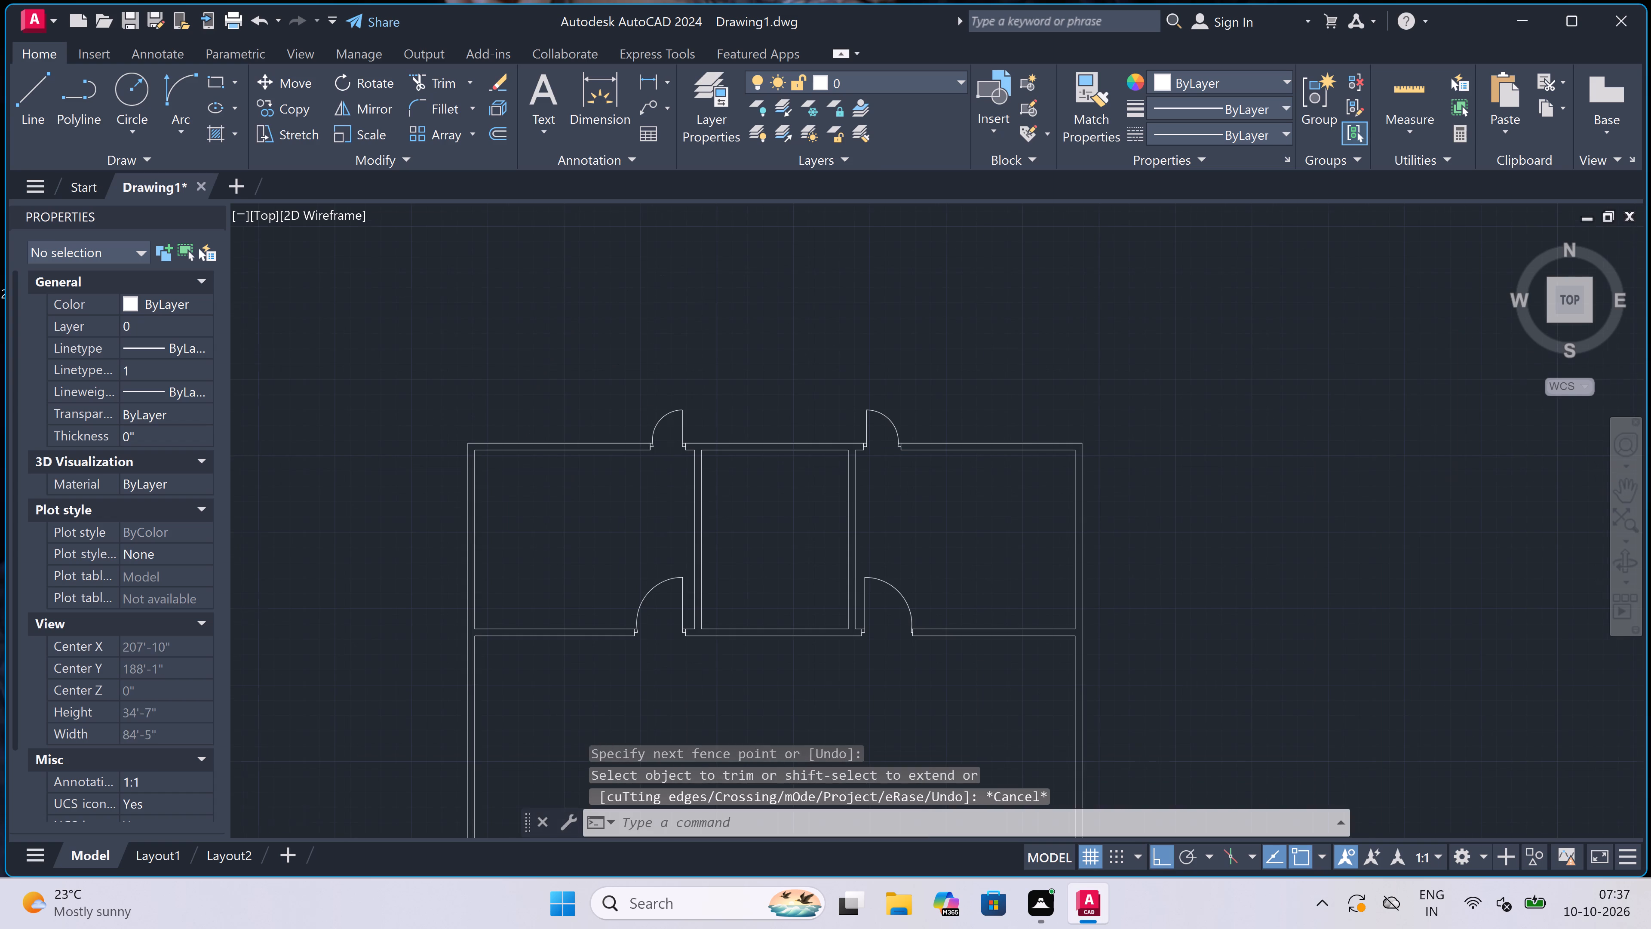
pyautogui.scroll(-1, 671, 465)
pyautogui.scroll(4, 641, 453)
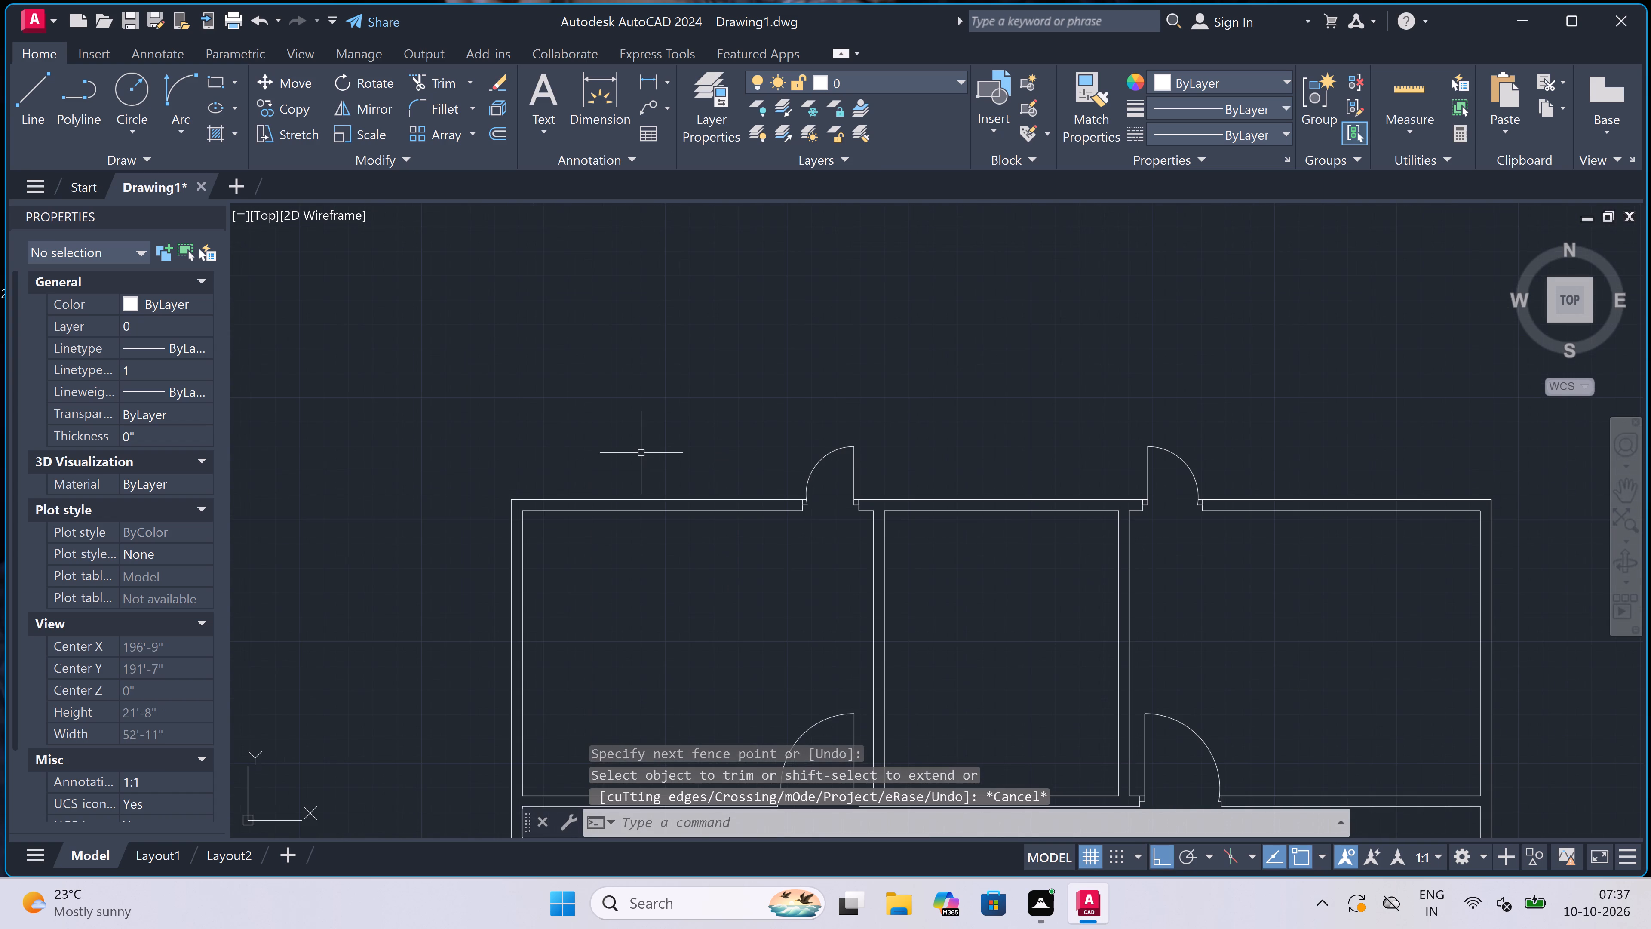
pyautogui.scroll(2, 641, 453)
pyautogui.write('l')
pyautogui.press('space')
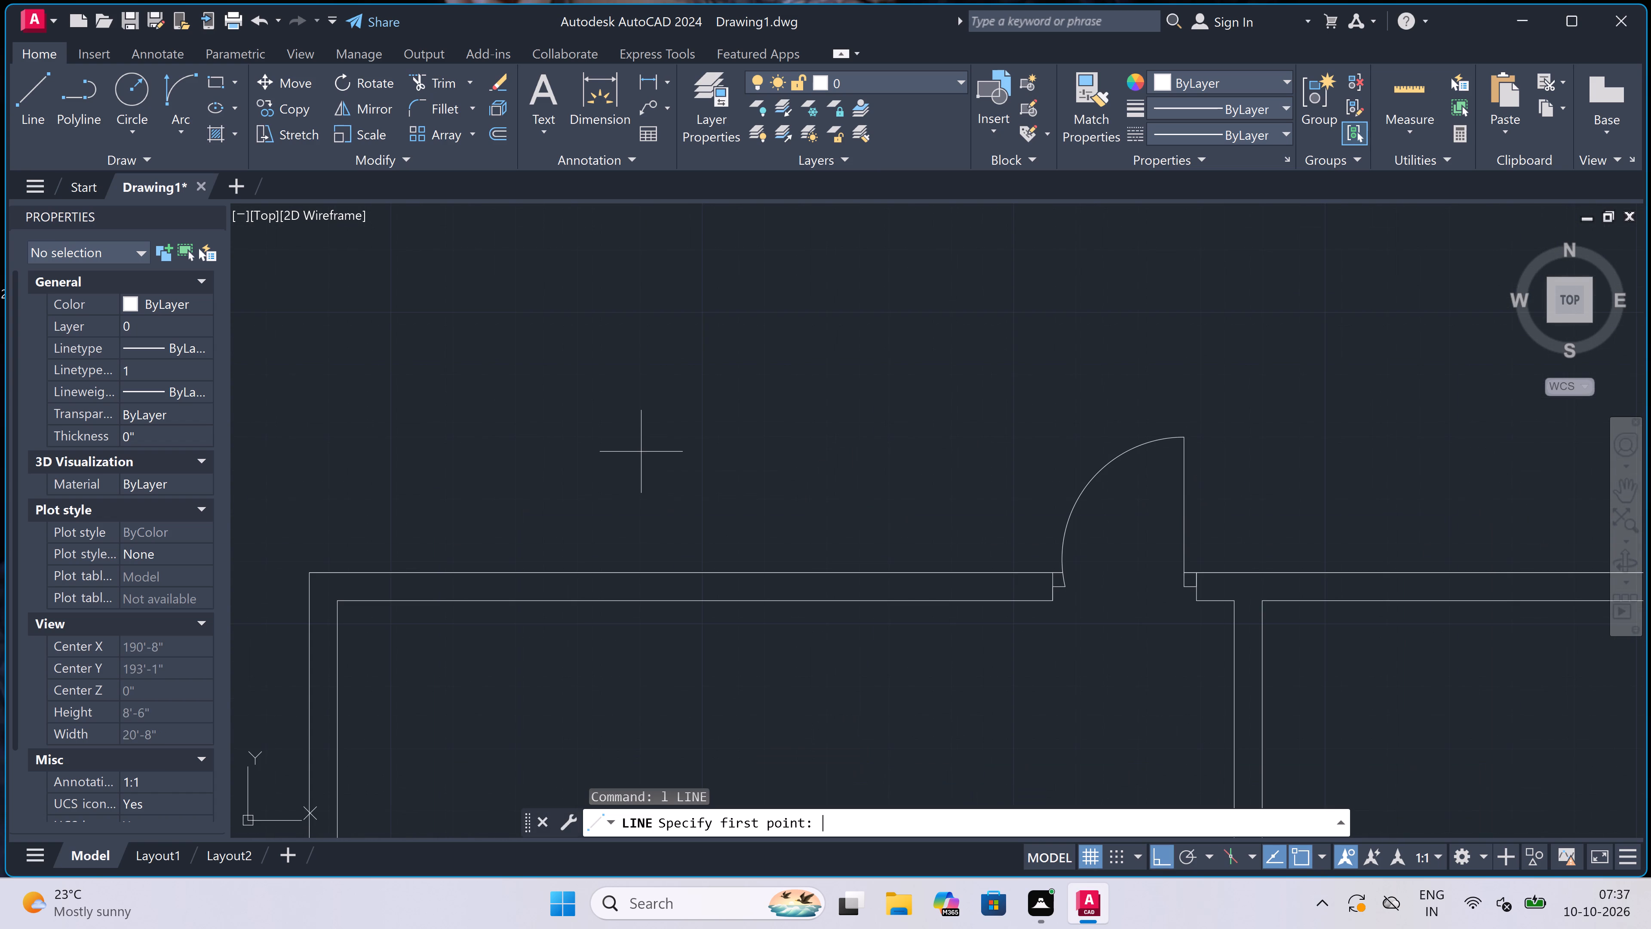
pyautogui.scroll(1, 645, 449)
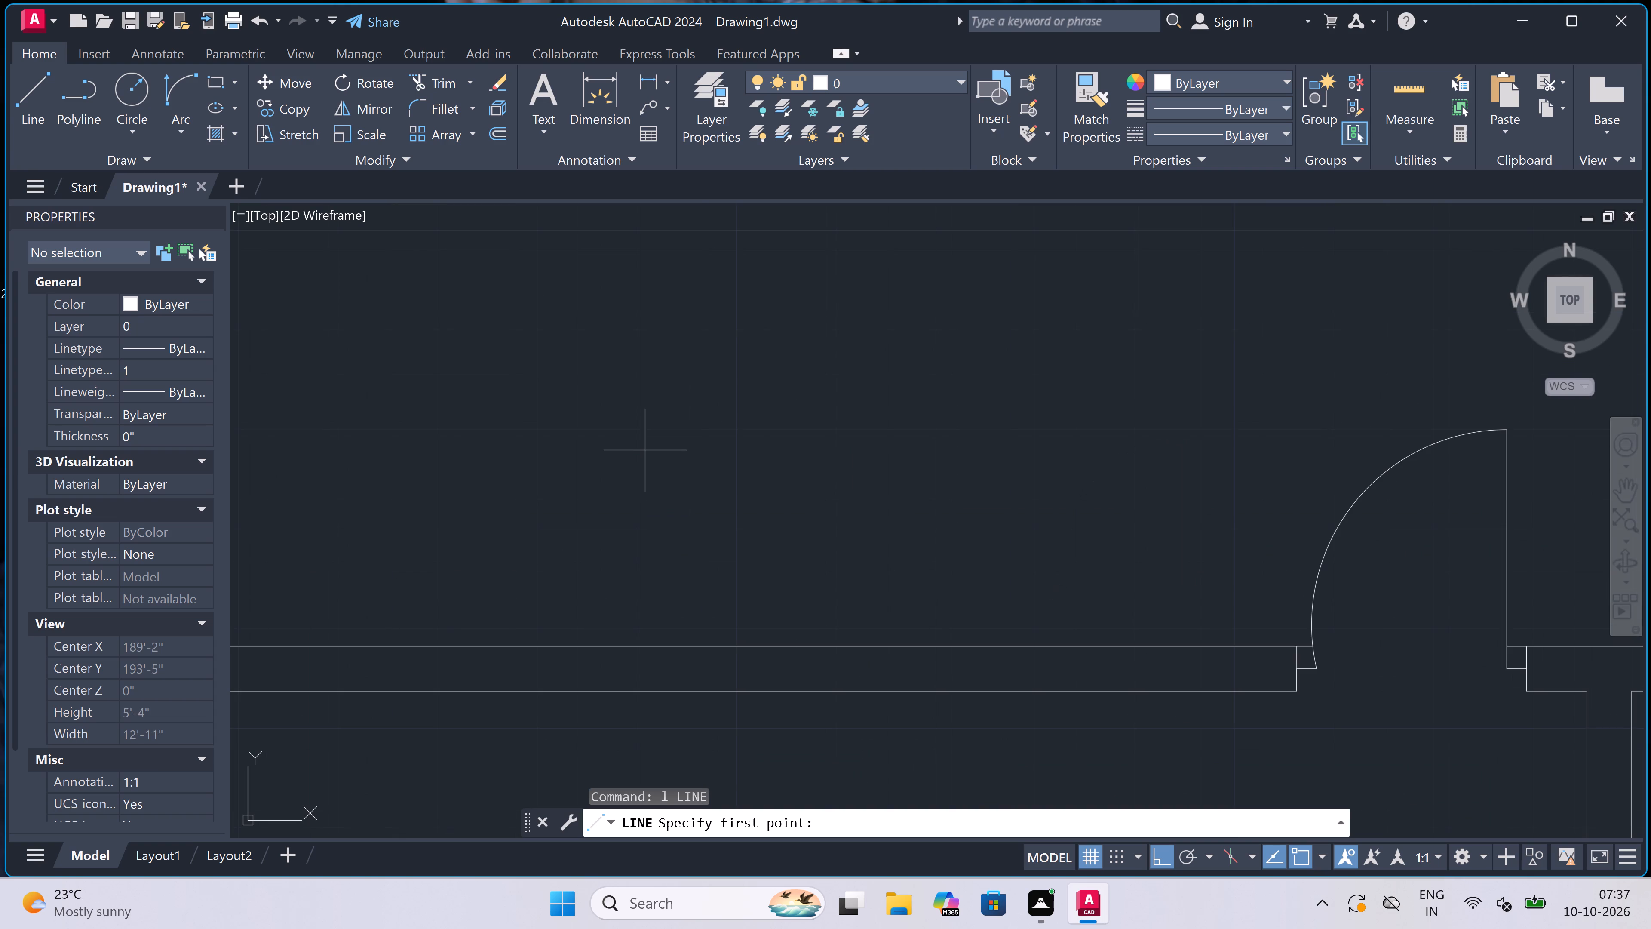
pyautogui.scroll(-4, 644, 471)
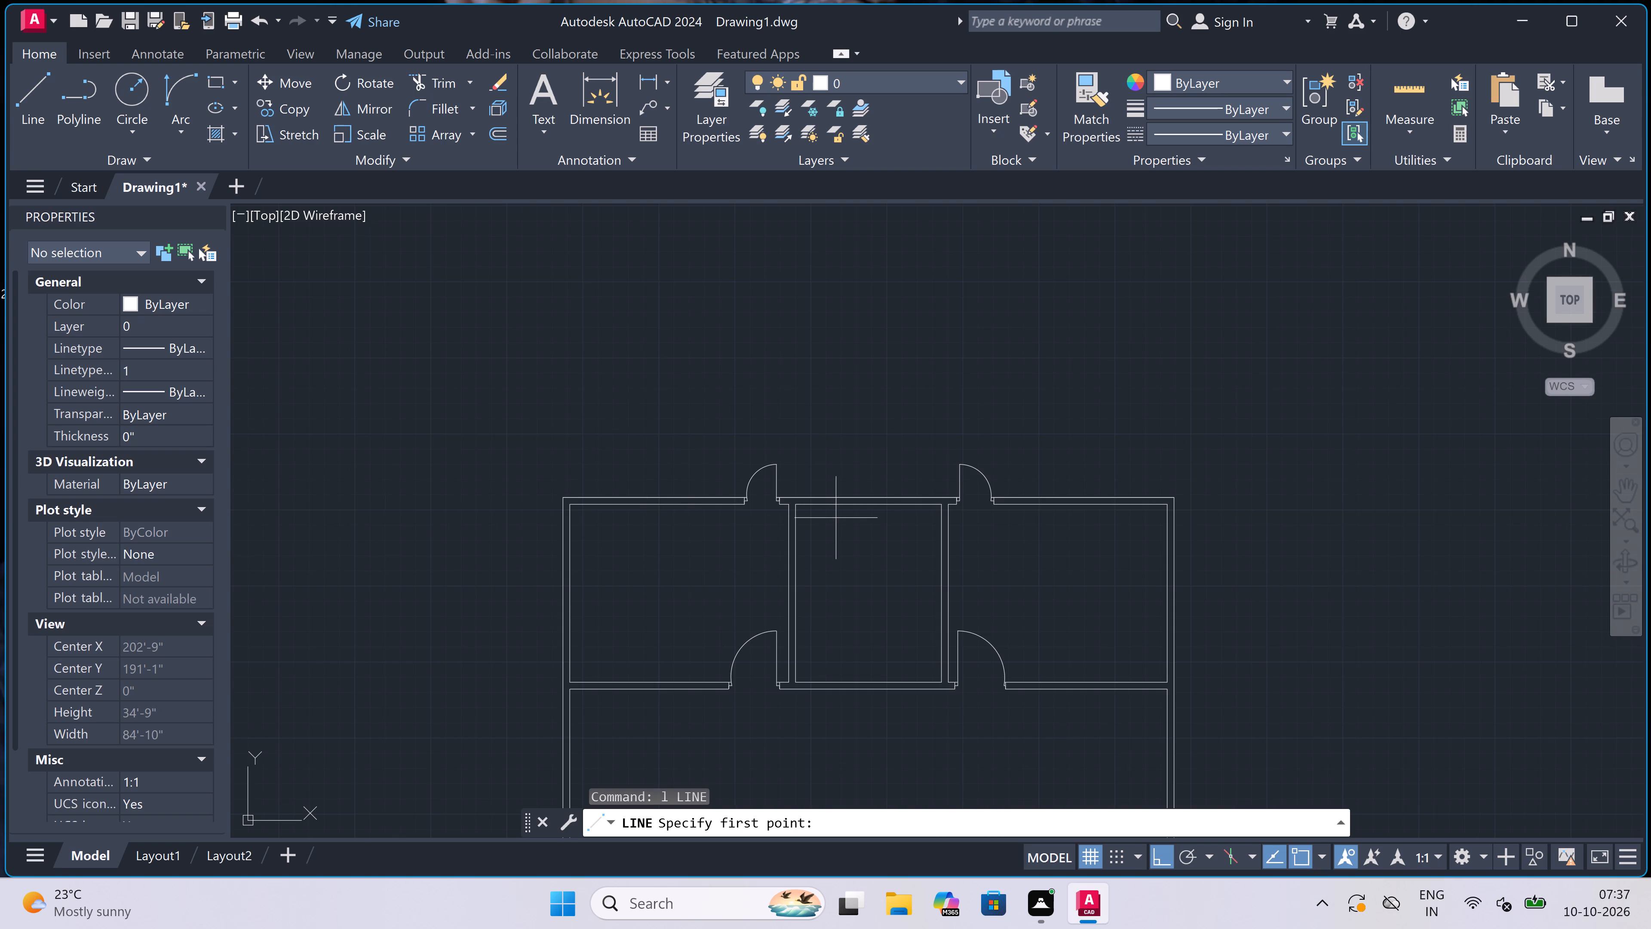
pyautogui.scroll(3, 767, 472)
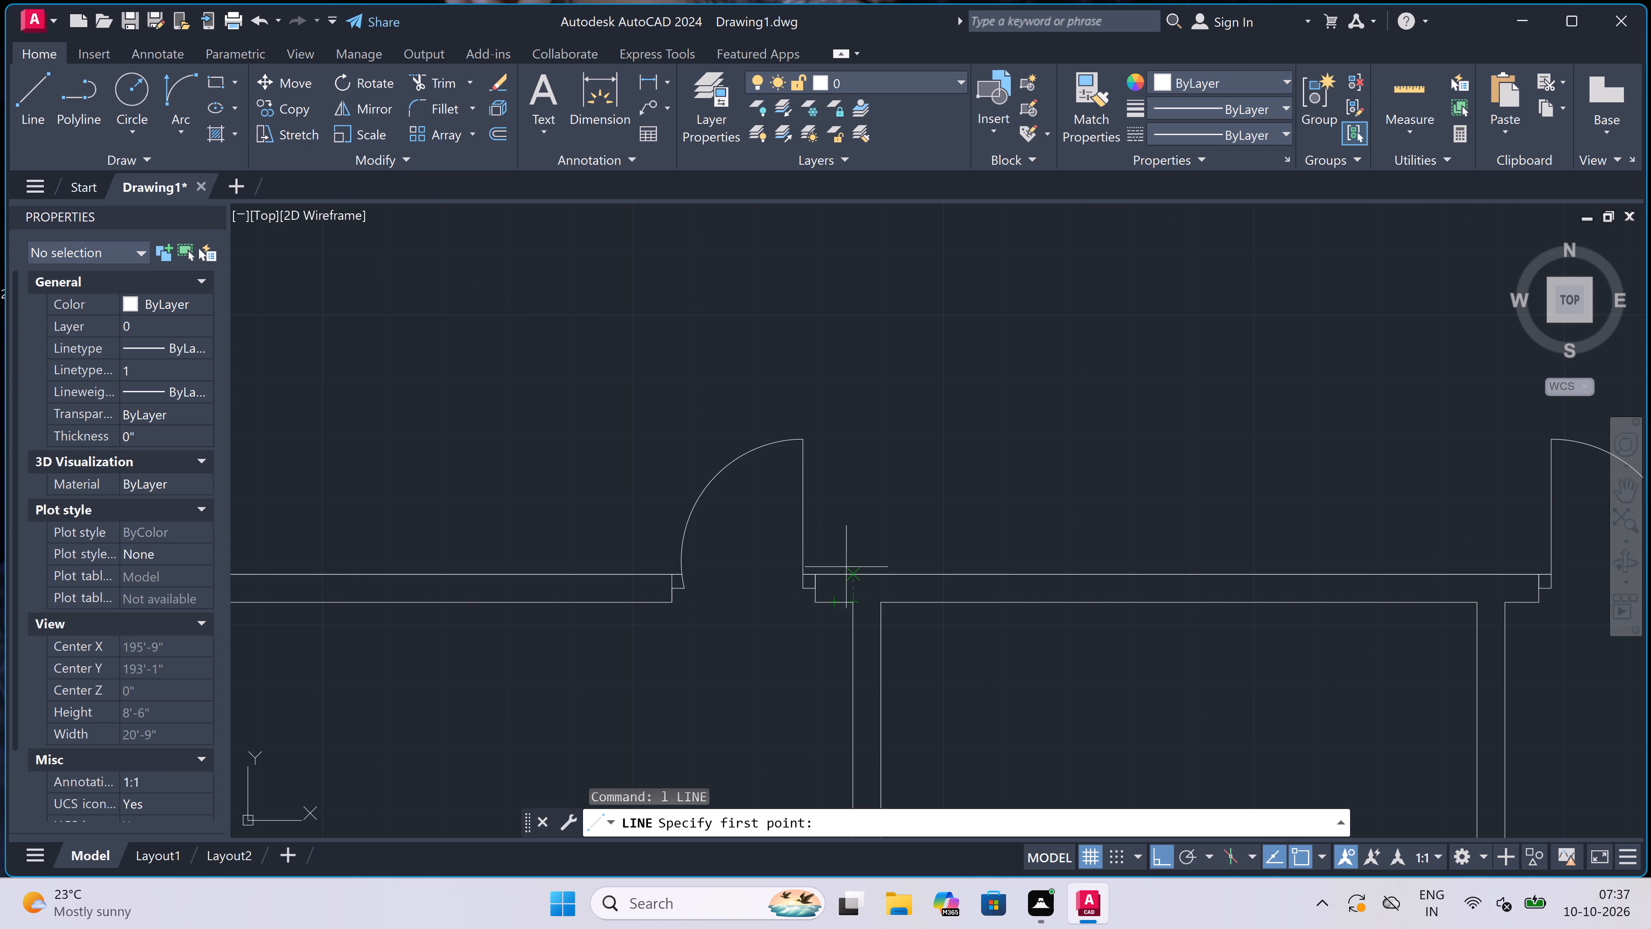
pyautogui.click(856, 573)
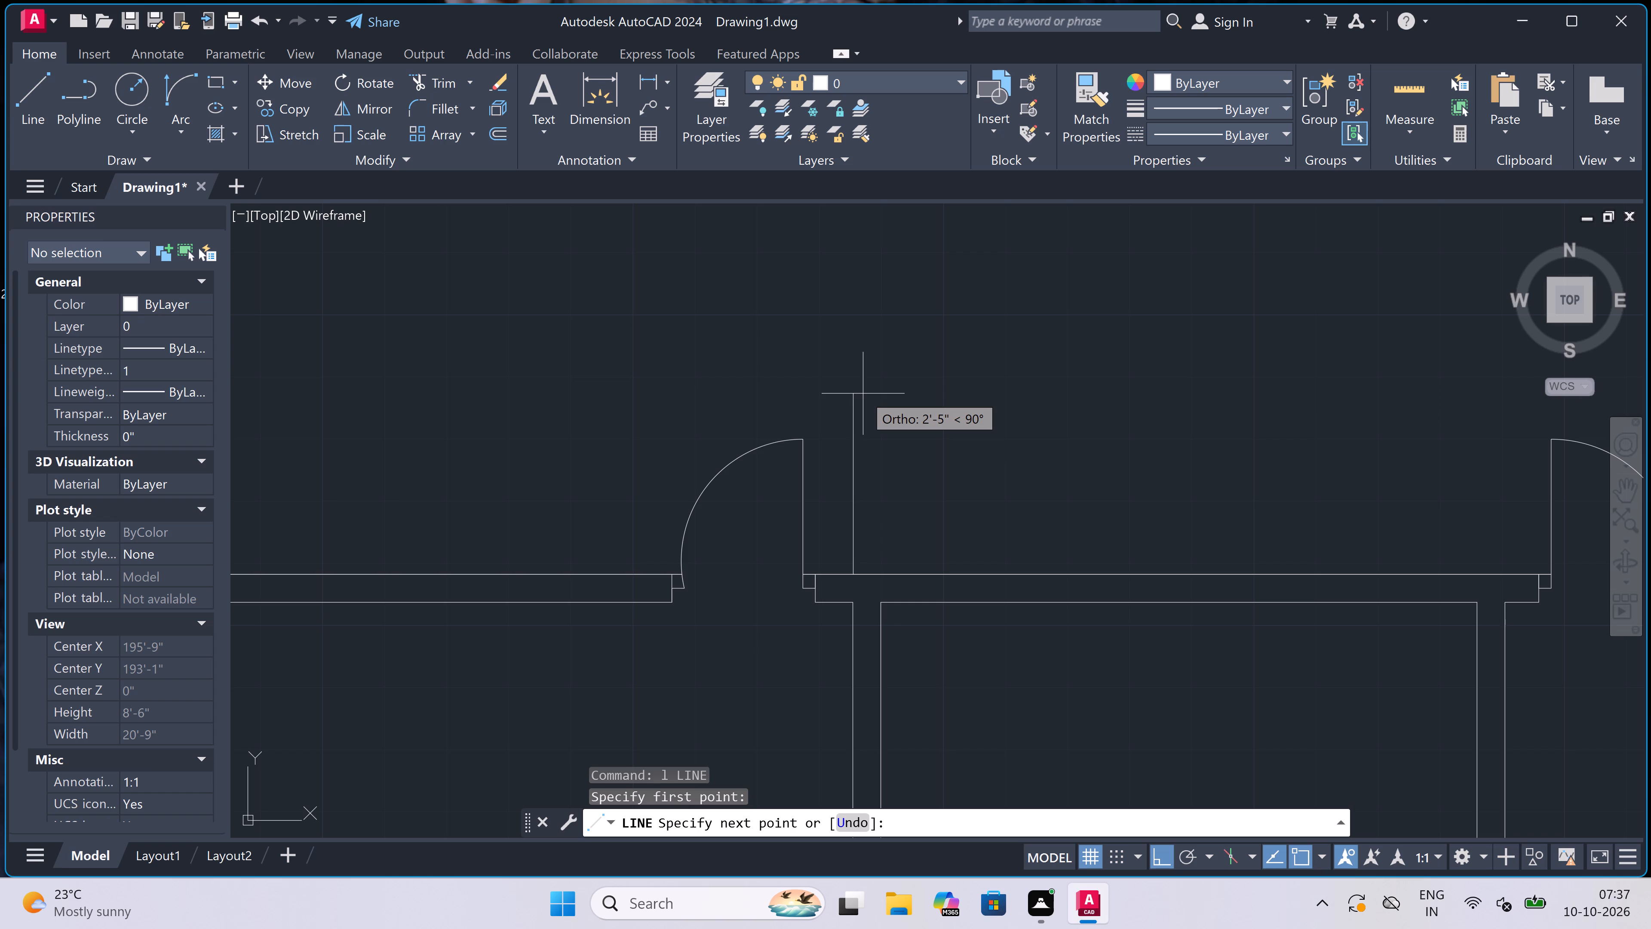
pyautogui.write("2'8")
pyautogui.write('"')
pyautogui.press('space')
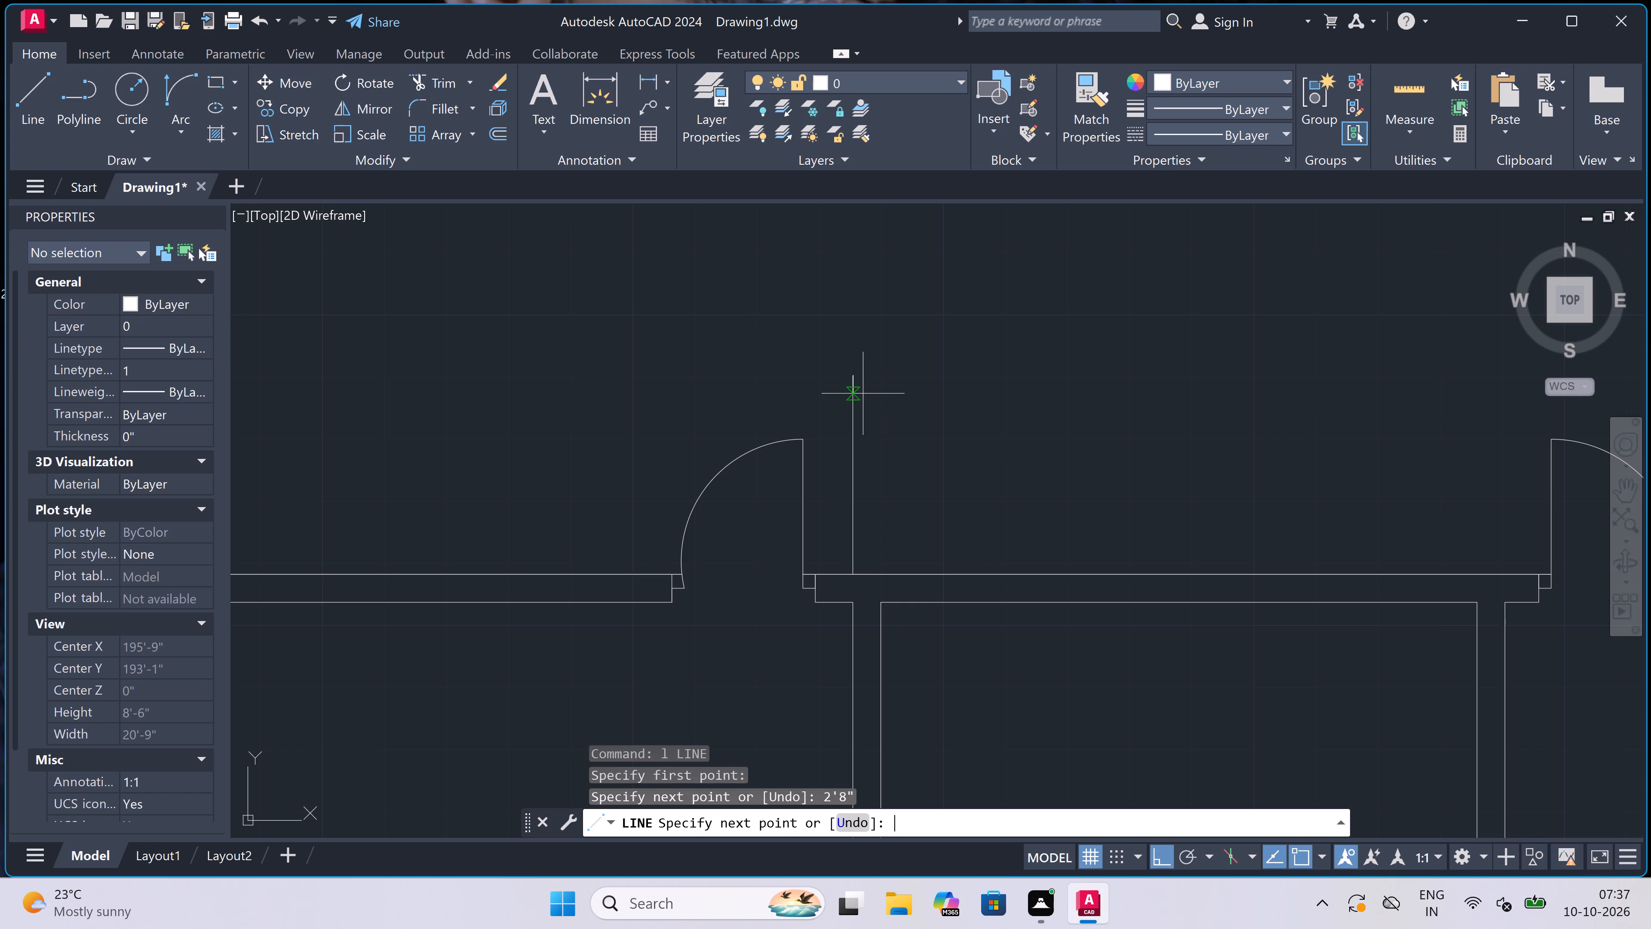
# Continue the line horizontally right until aligned with the building's top-right outer corner, and down to that corner.
pyautogui.scroll(-2, 863, 394)
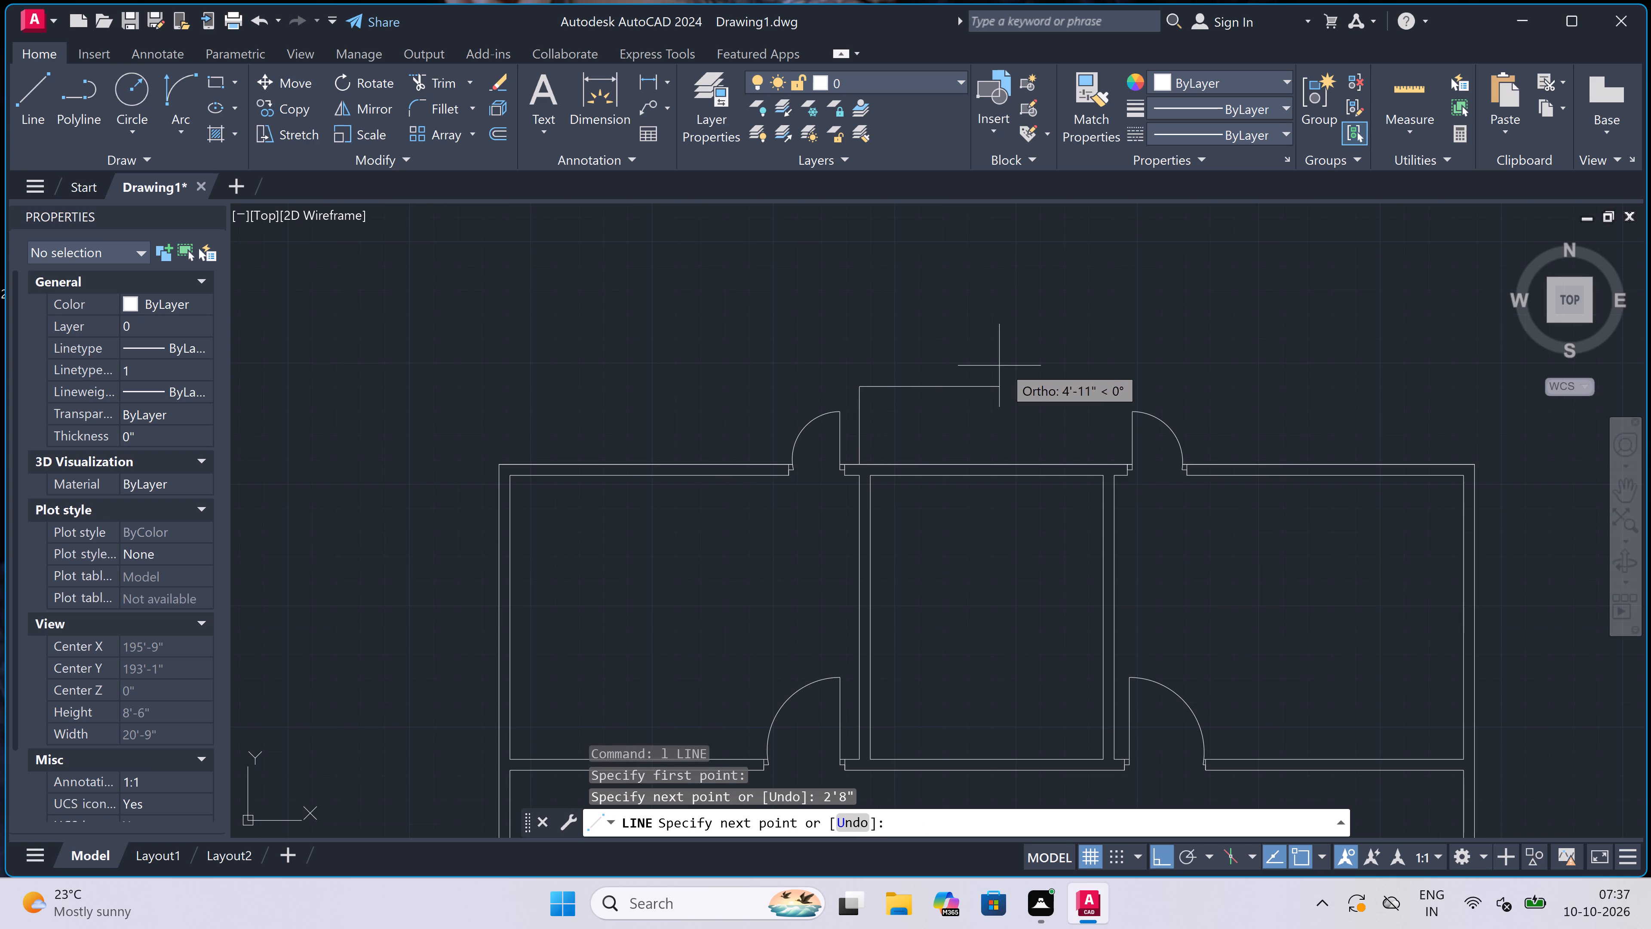
pyautogui.scroll(2, 1447, 378)
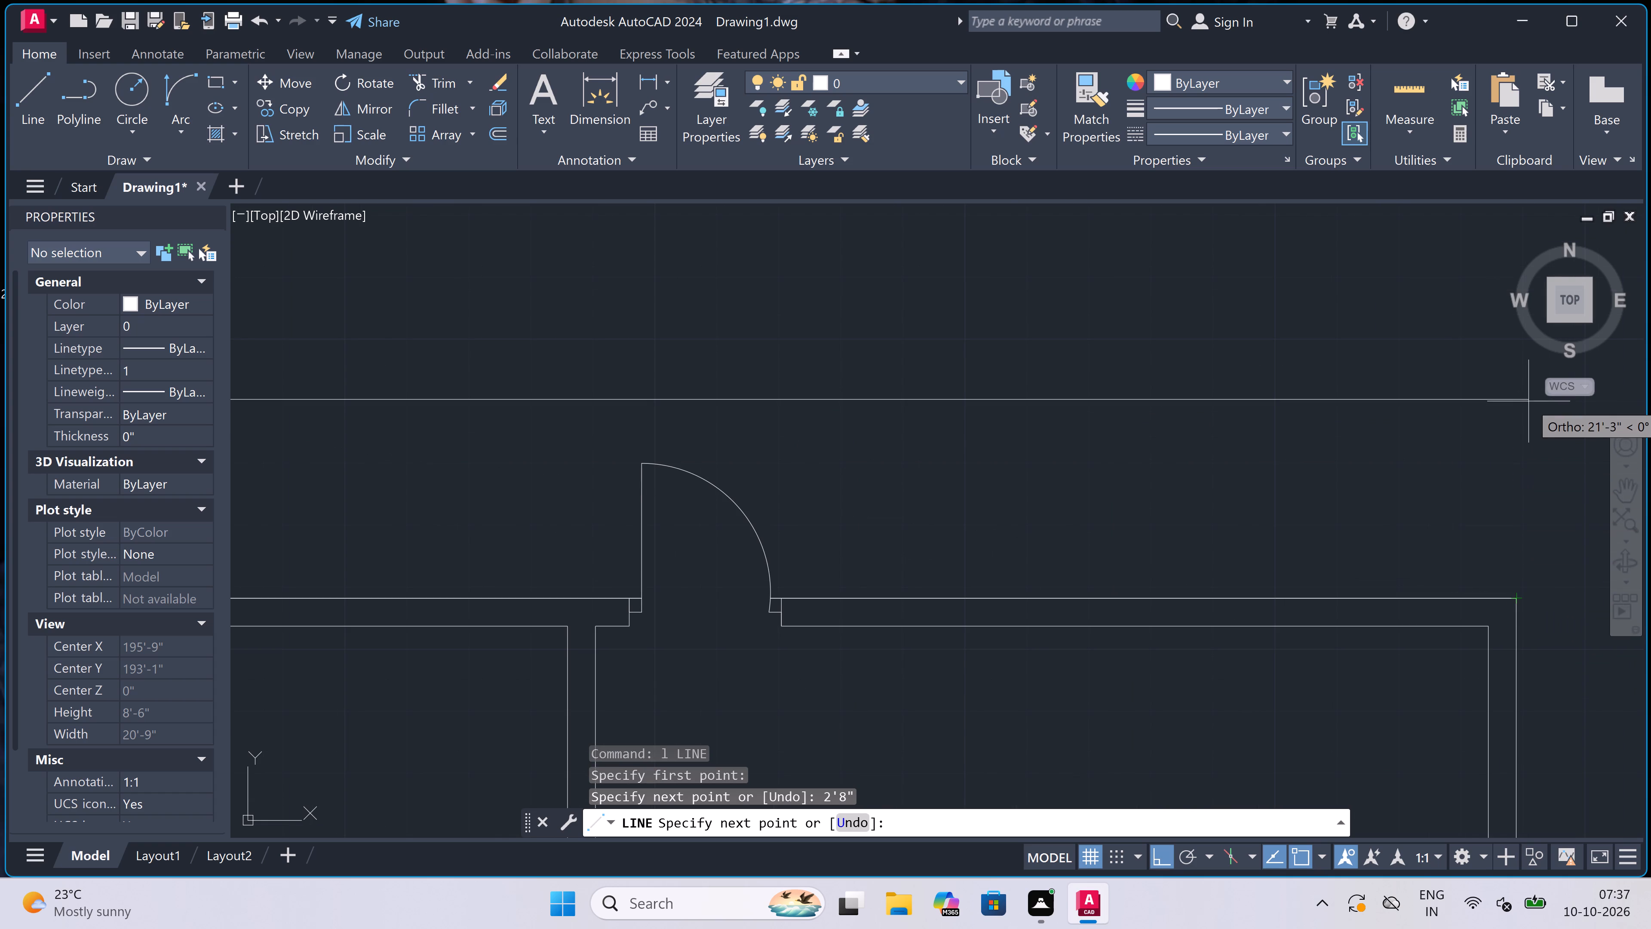
pyautogui.click(1514, 403)
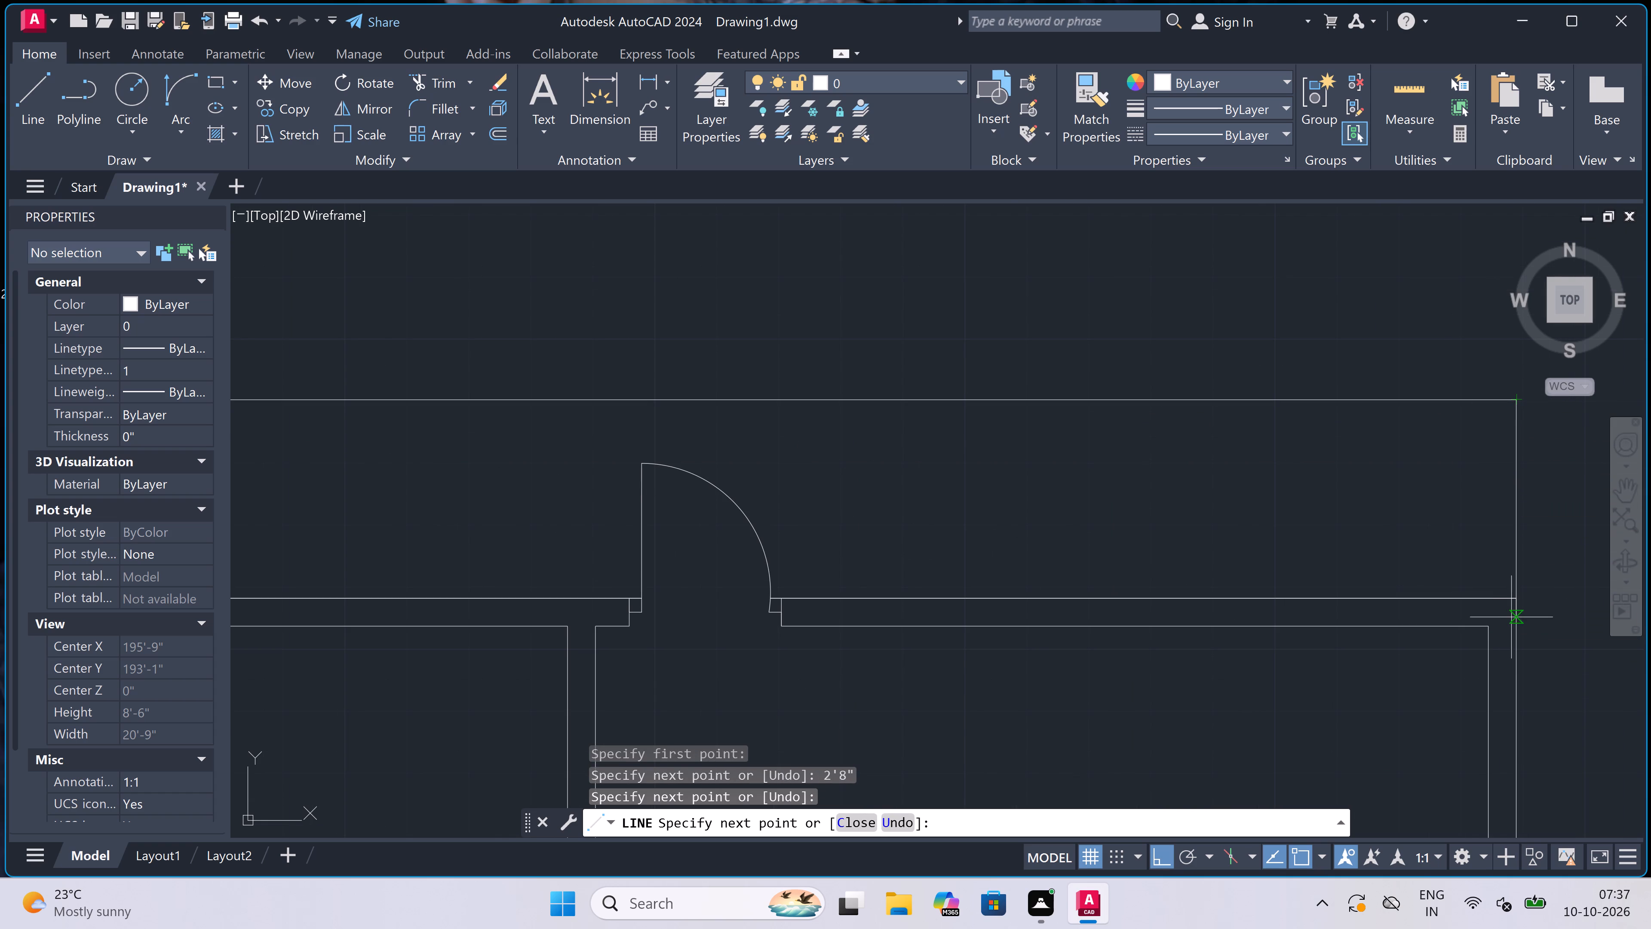
pyautogui.click(1513, 601)
pyautogui.press('Escape')
# Draw a line left from the top of the 2'8" line until aligned with the building's top-left outer corner, and down to that corner.
pyautogui.scroll(-4, 1384, 521)
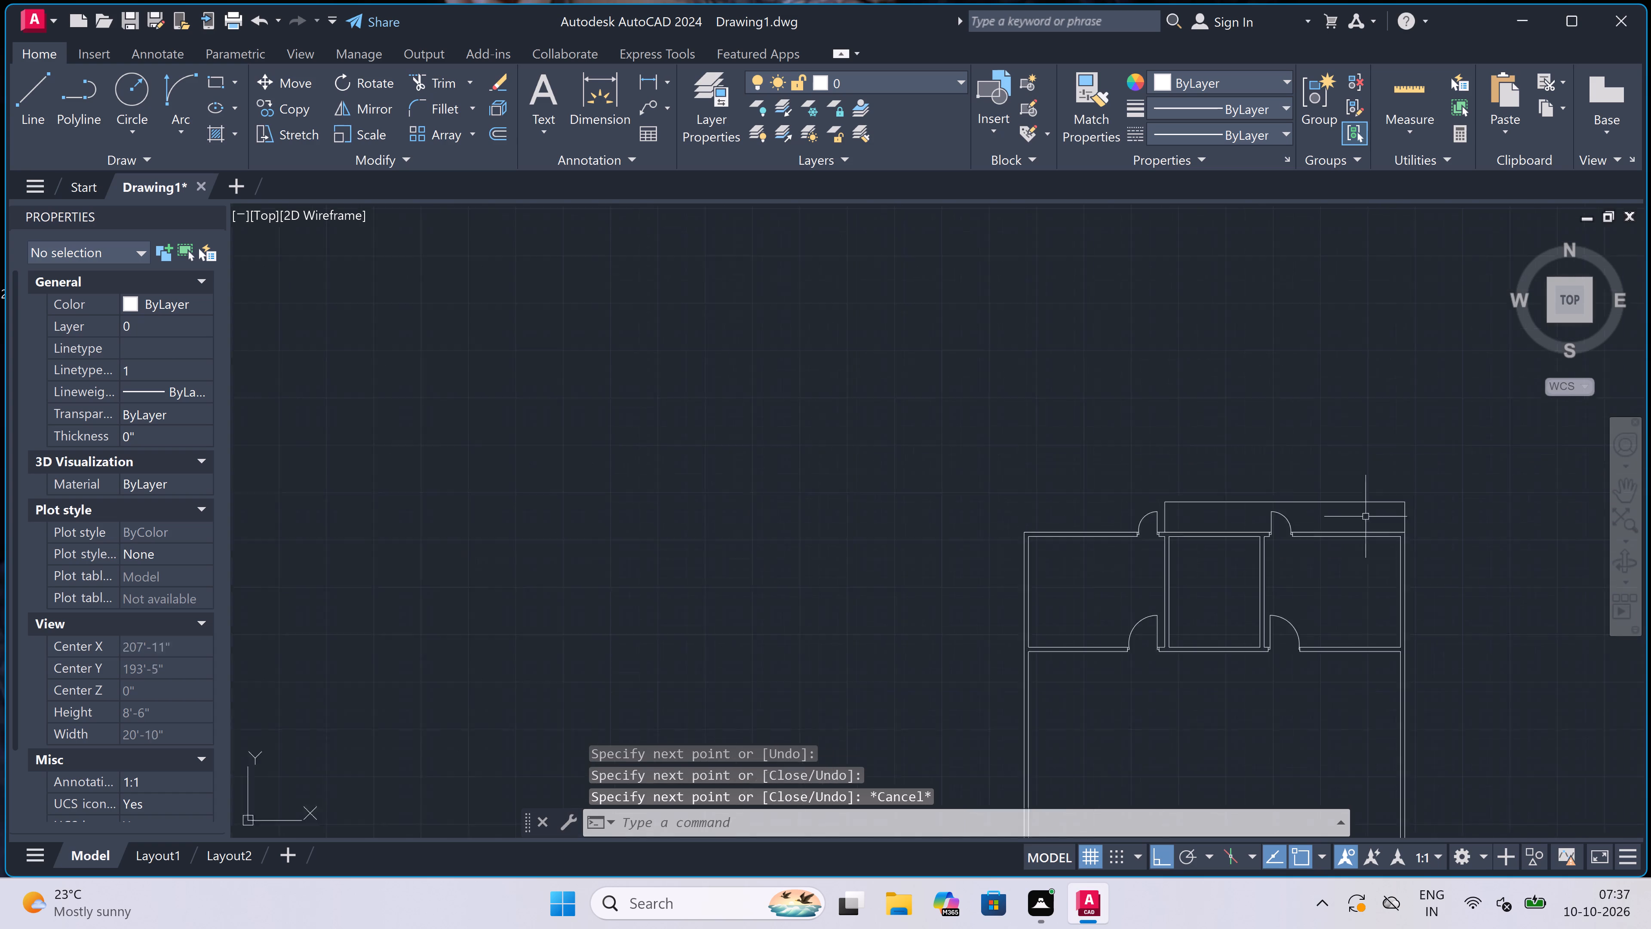
pyautogui.press('space')
pyautogui.scroll(3, 1216, 501)
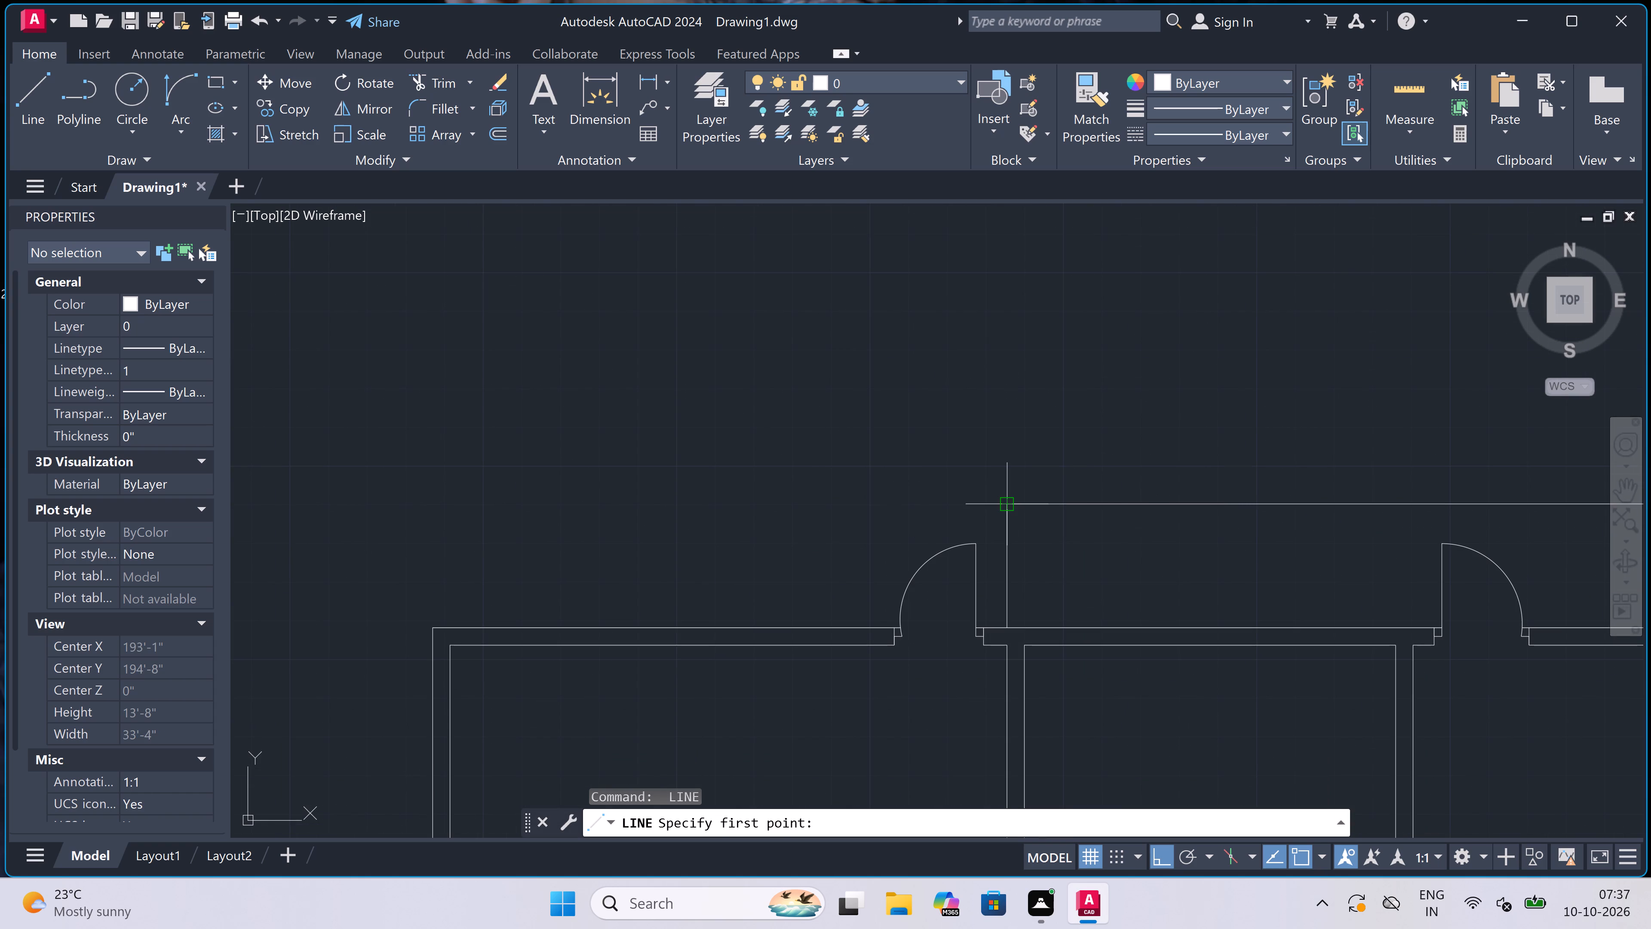
pyautogui.click(1012, 500)
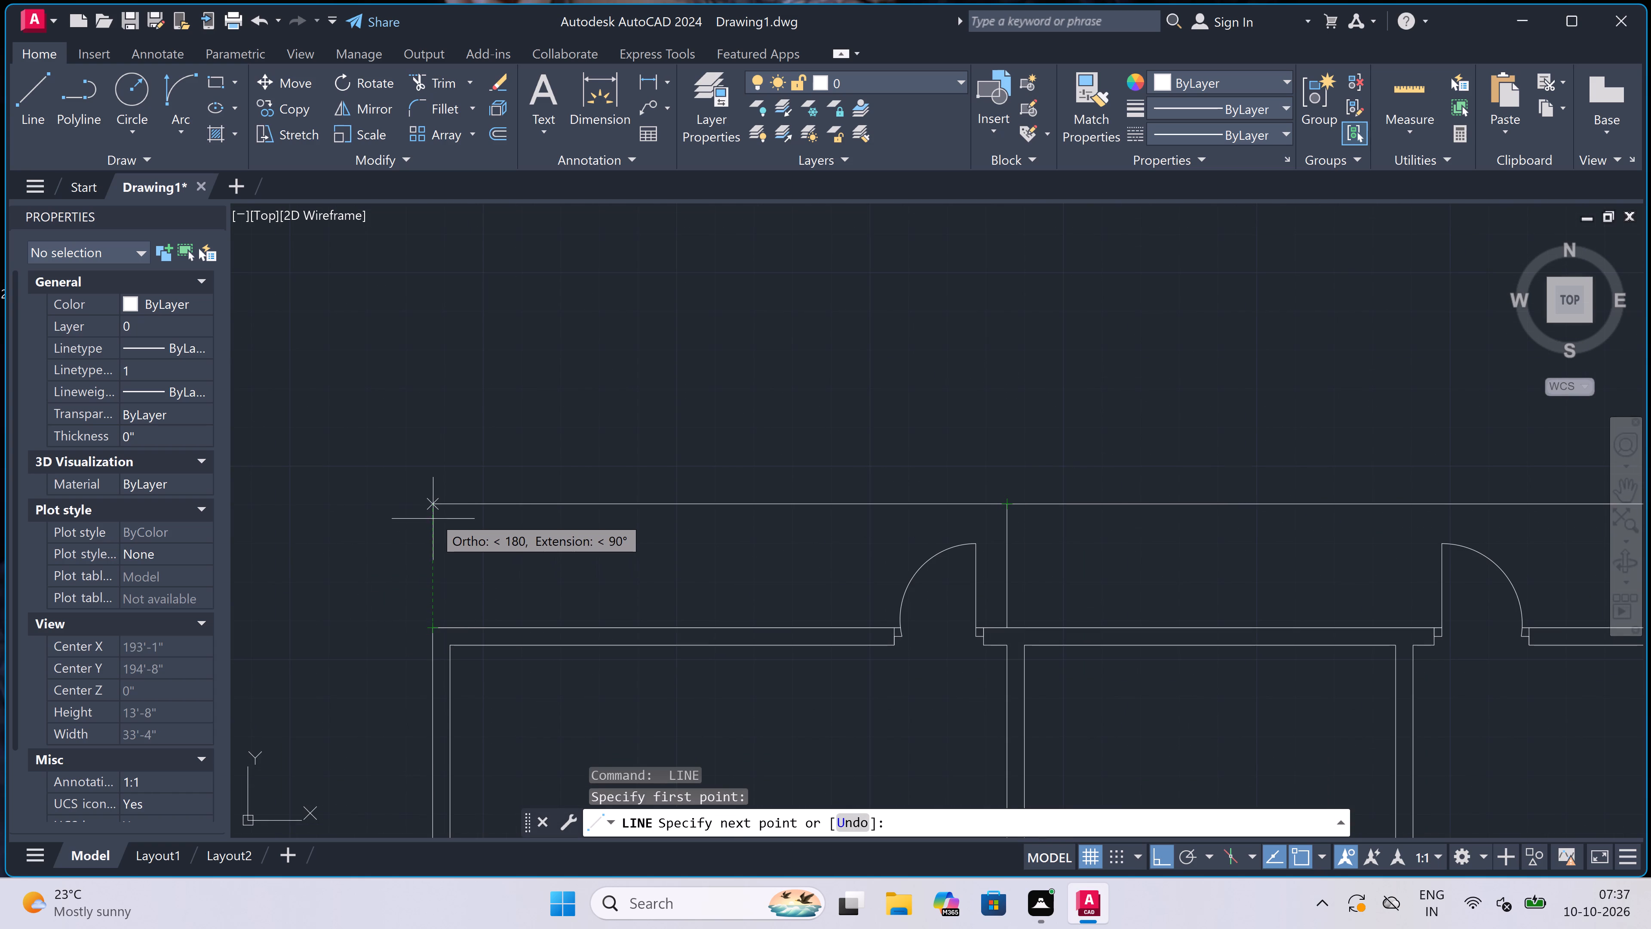
pyautogui.click(433, 493)
pyautogui.click(433, 622)
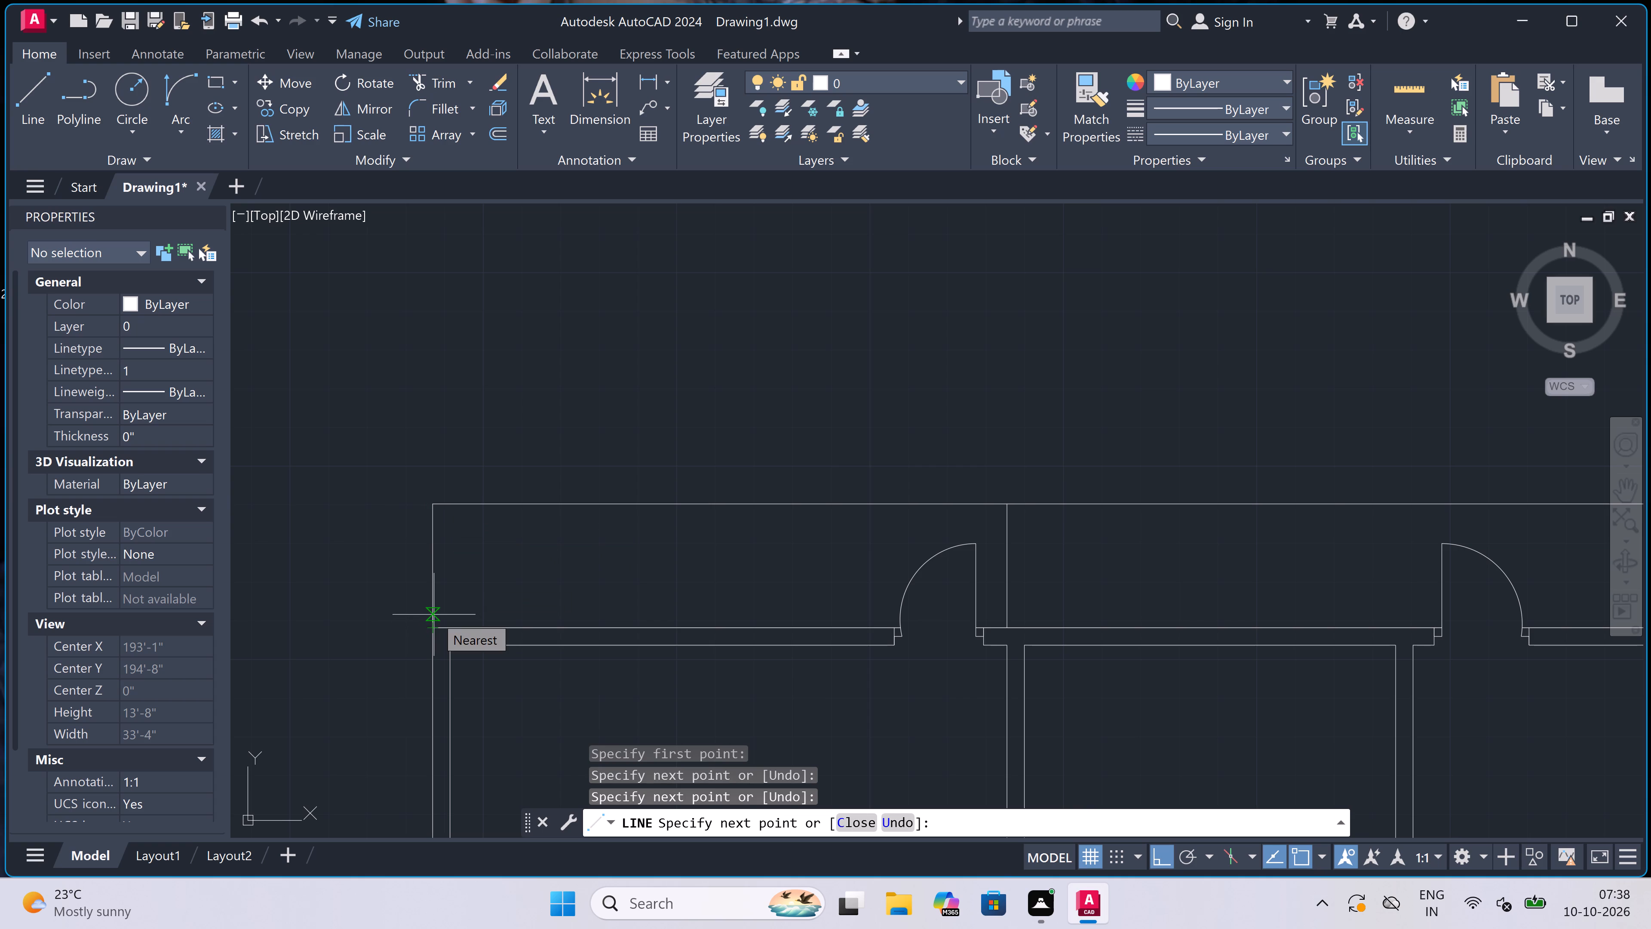
pyautogui.scroll(2, 434, 615)
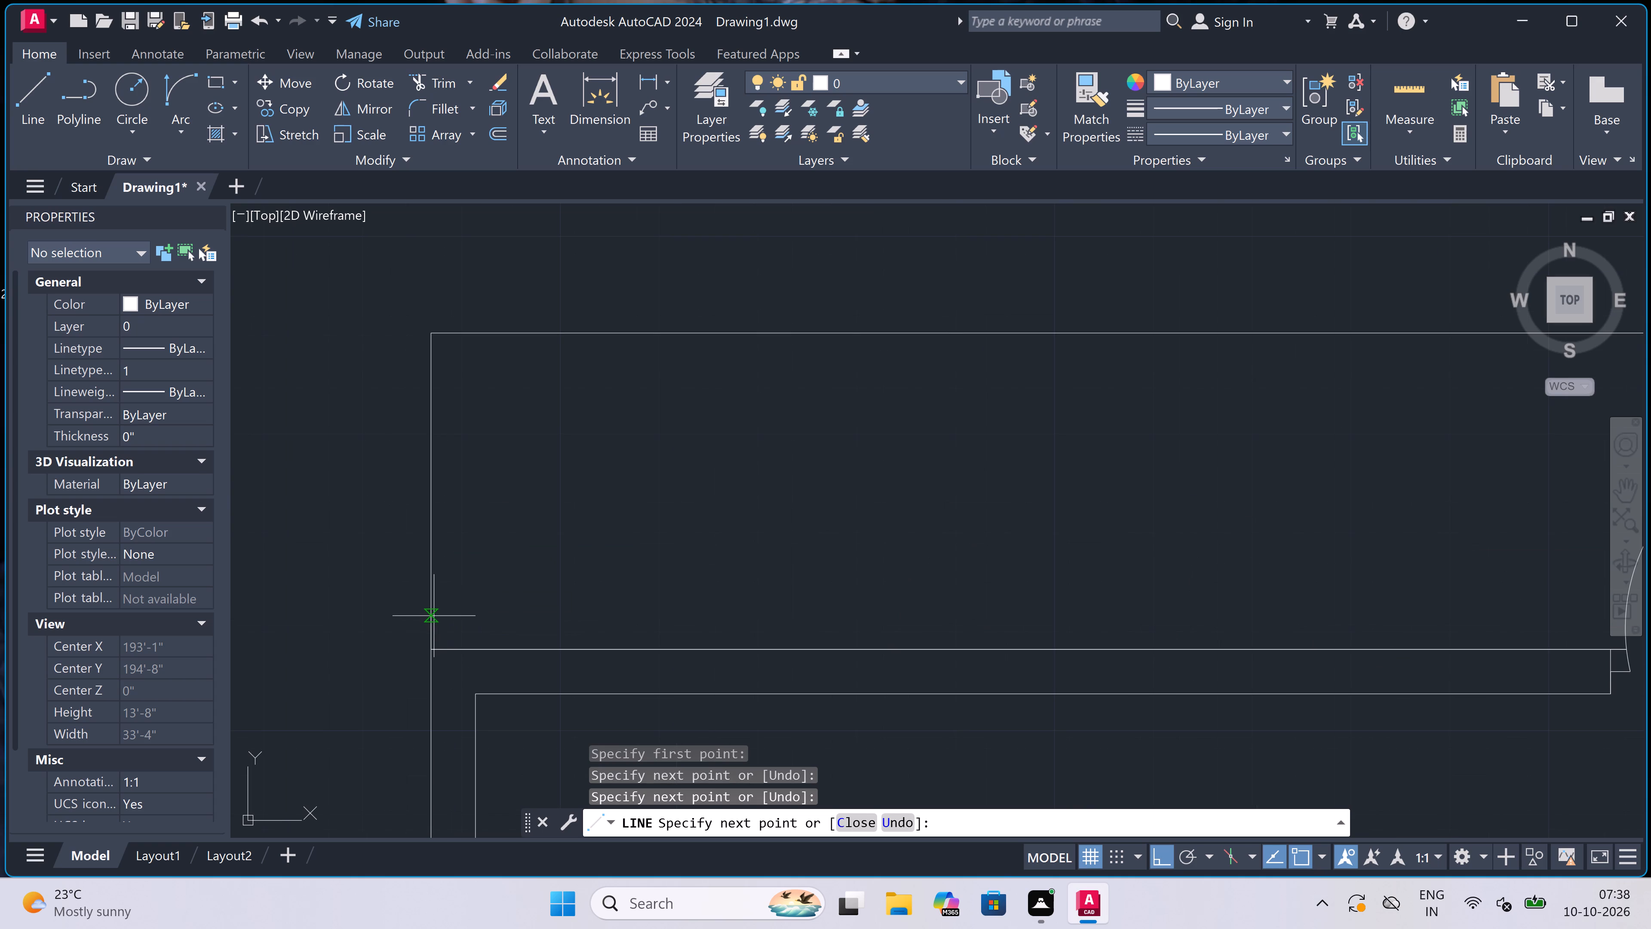
pyautogui.click(434, 653)
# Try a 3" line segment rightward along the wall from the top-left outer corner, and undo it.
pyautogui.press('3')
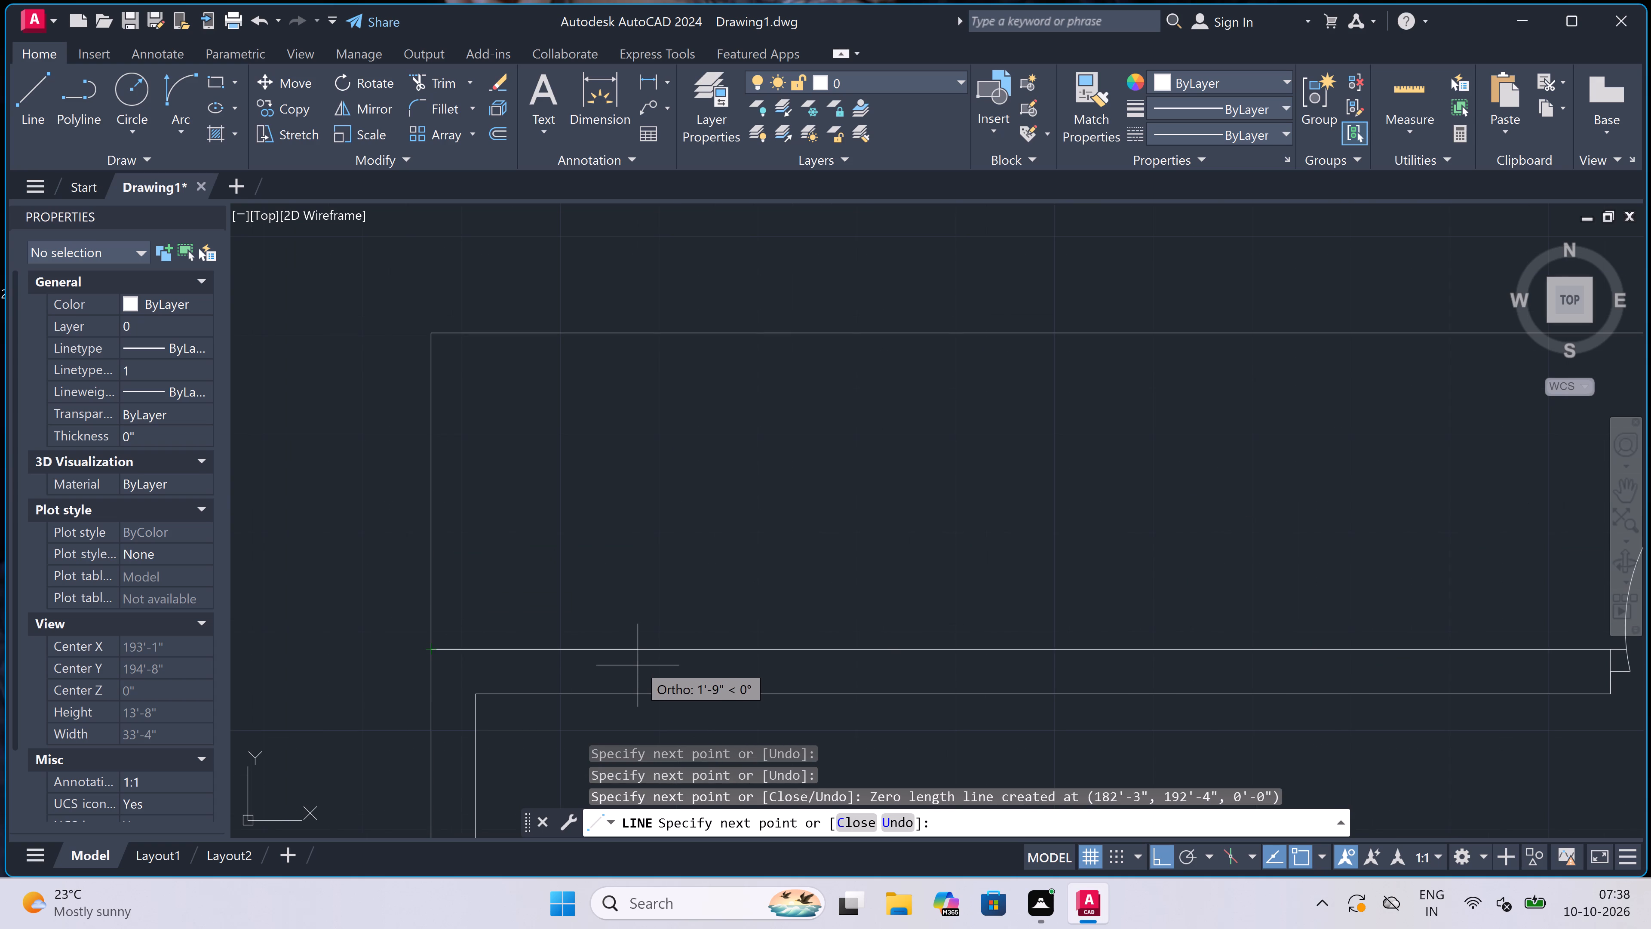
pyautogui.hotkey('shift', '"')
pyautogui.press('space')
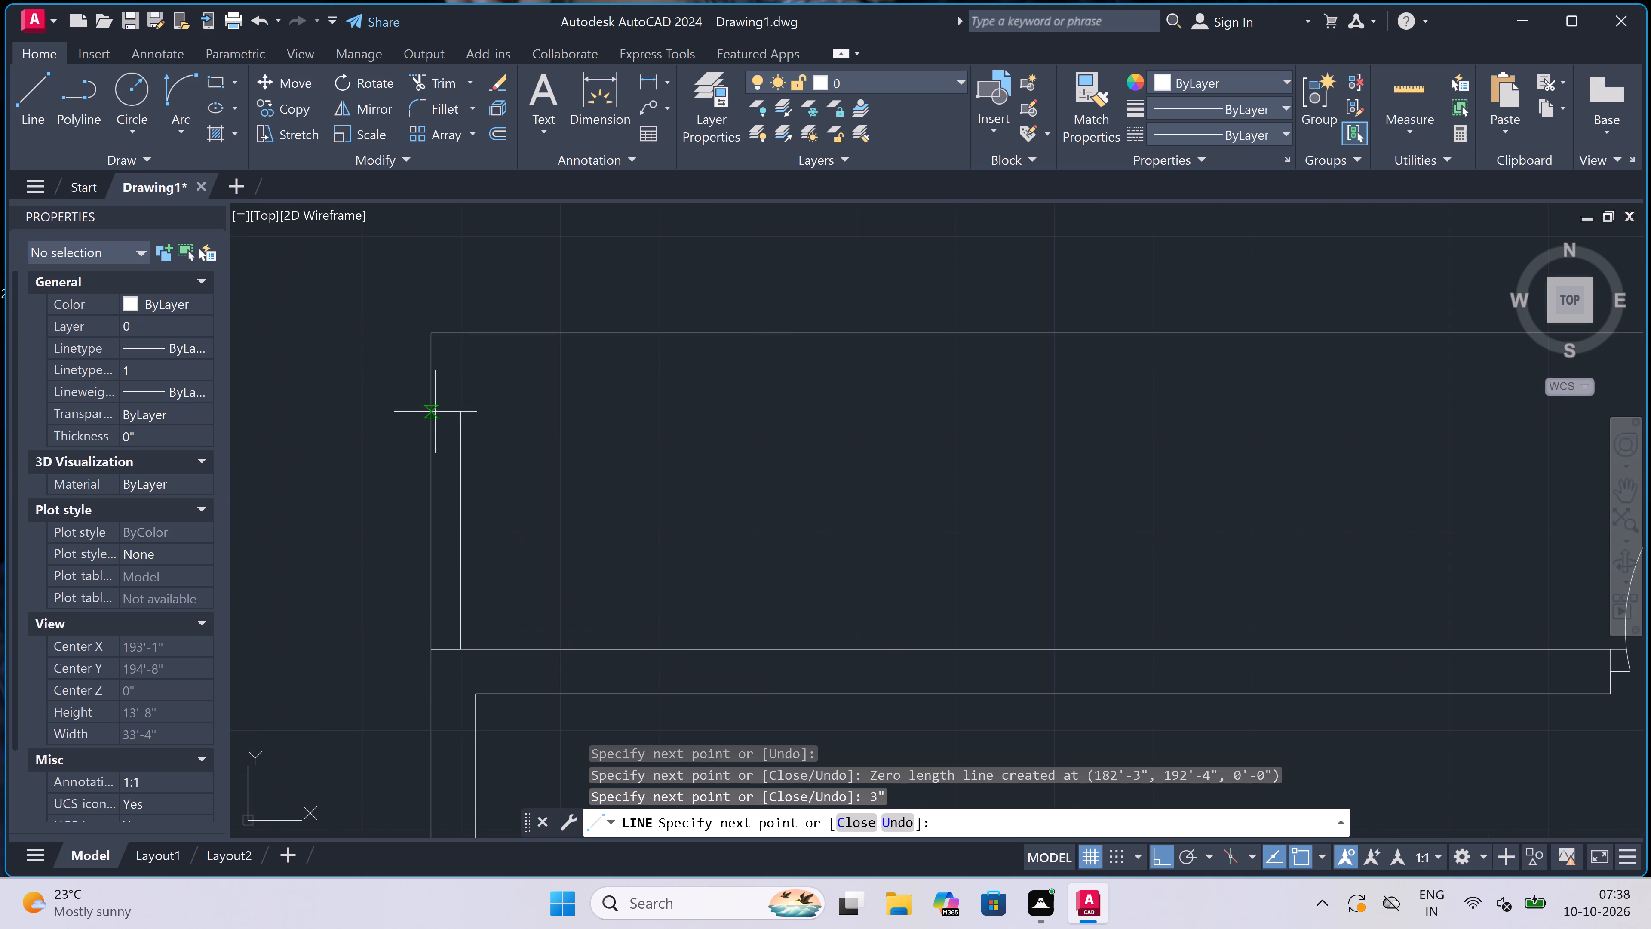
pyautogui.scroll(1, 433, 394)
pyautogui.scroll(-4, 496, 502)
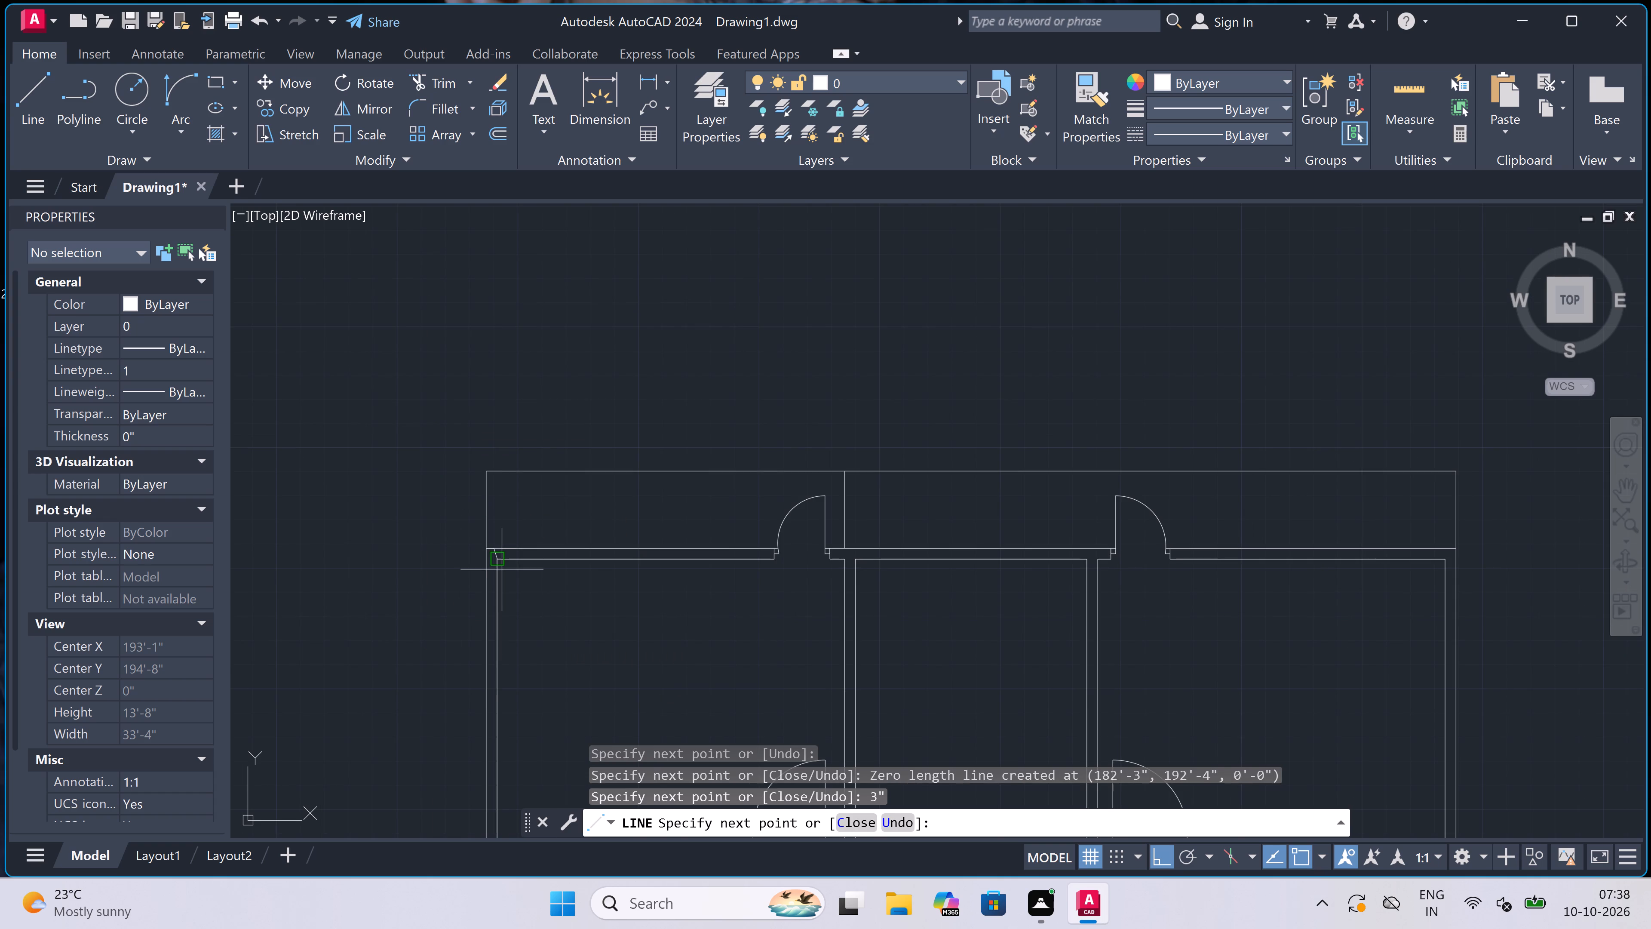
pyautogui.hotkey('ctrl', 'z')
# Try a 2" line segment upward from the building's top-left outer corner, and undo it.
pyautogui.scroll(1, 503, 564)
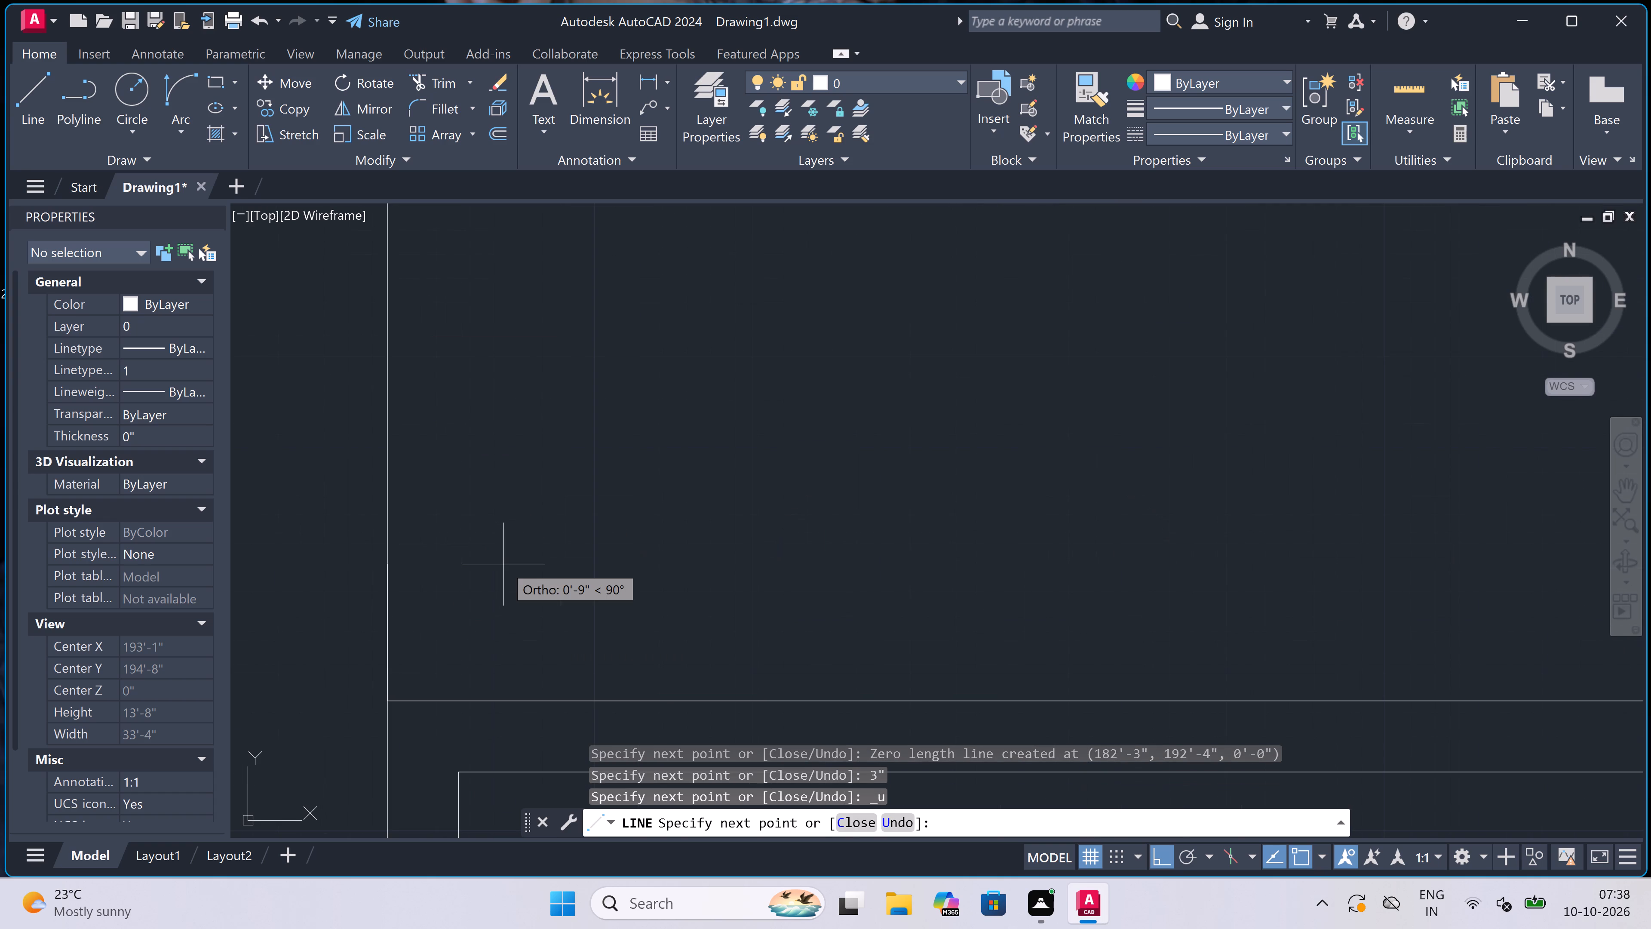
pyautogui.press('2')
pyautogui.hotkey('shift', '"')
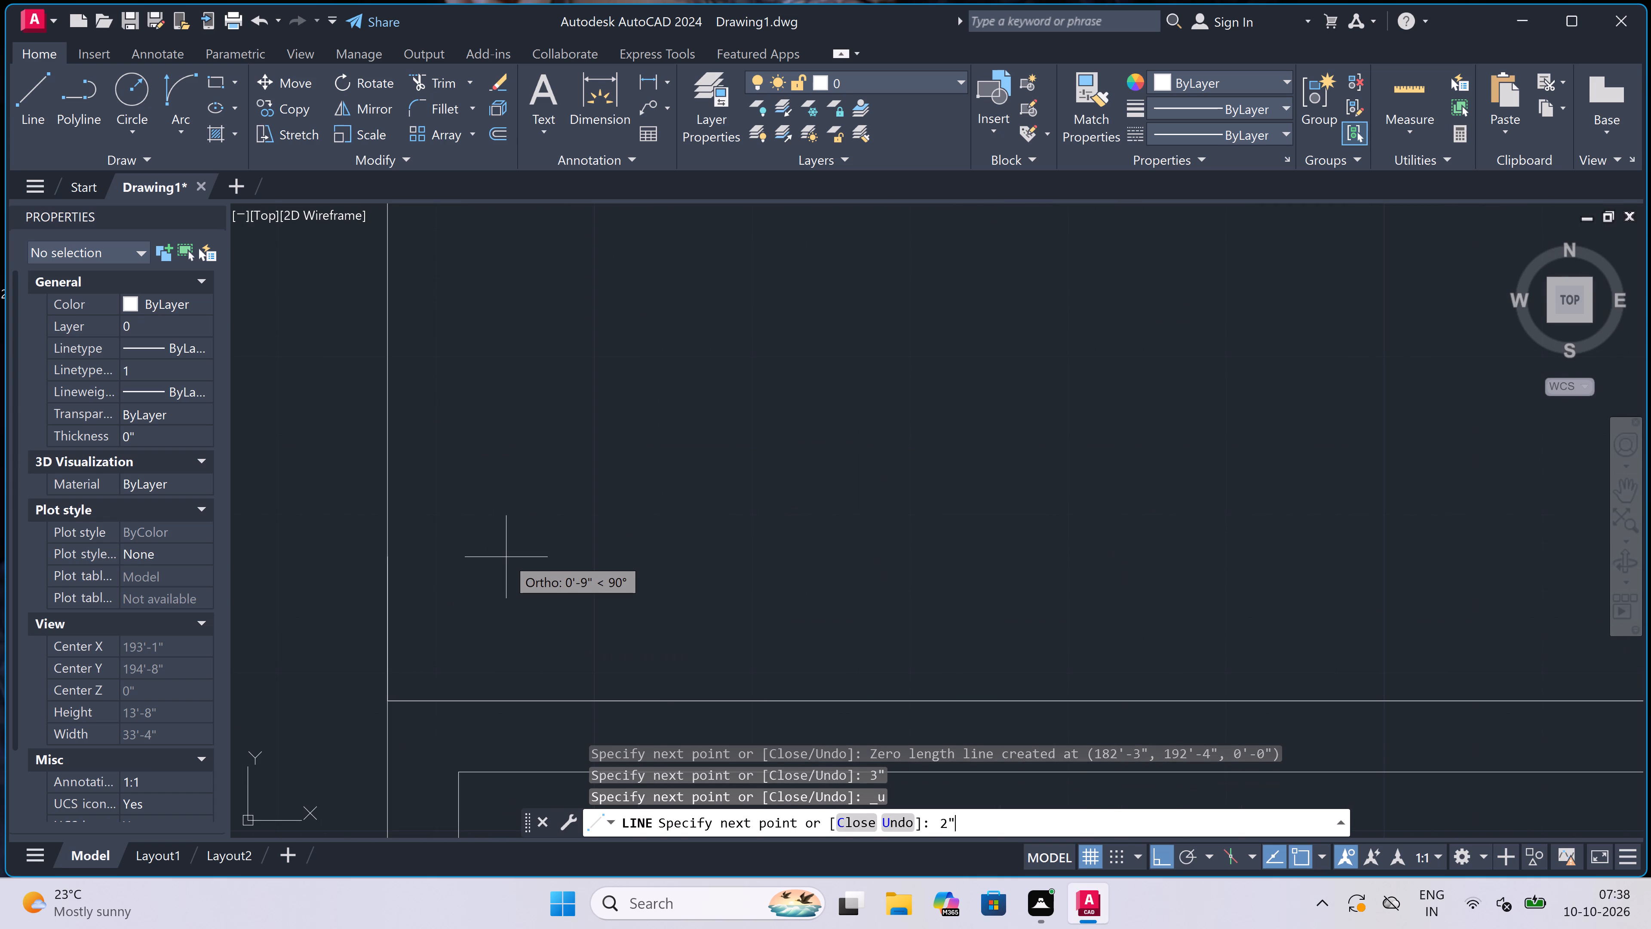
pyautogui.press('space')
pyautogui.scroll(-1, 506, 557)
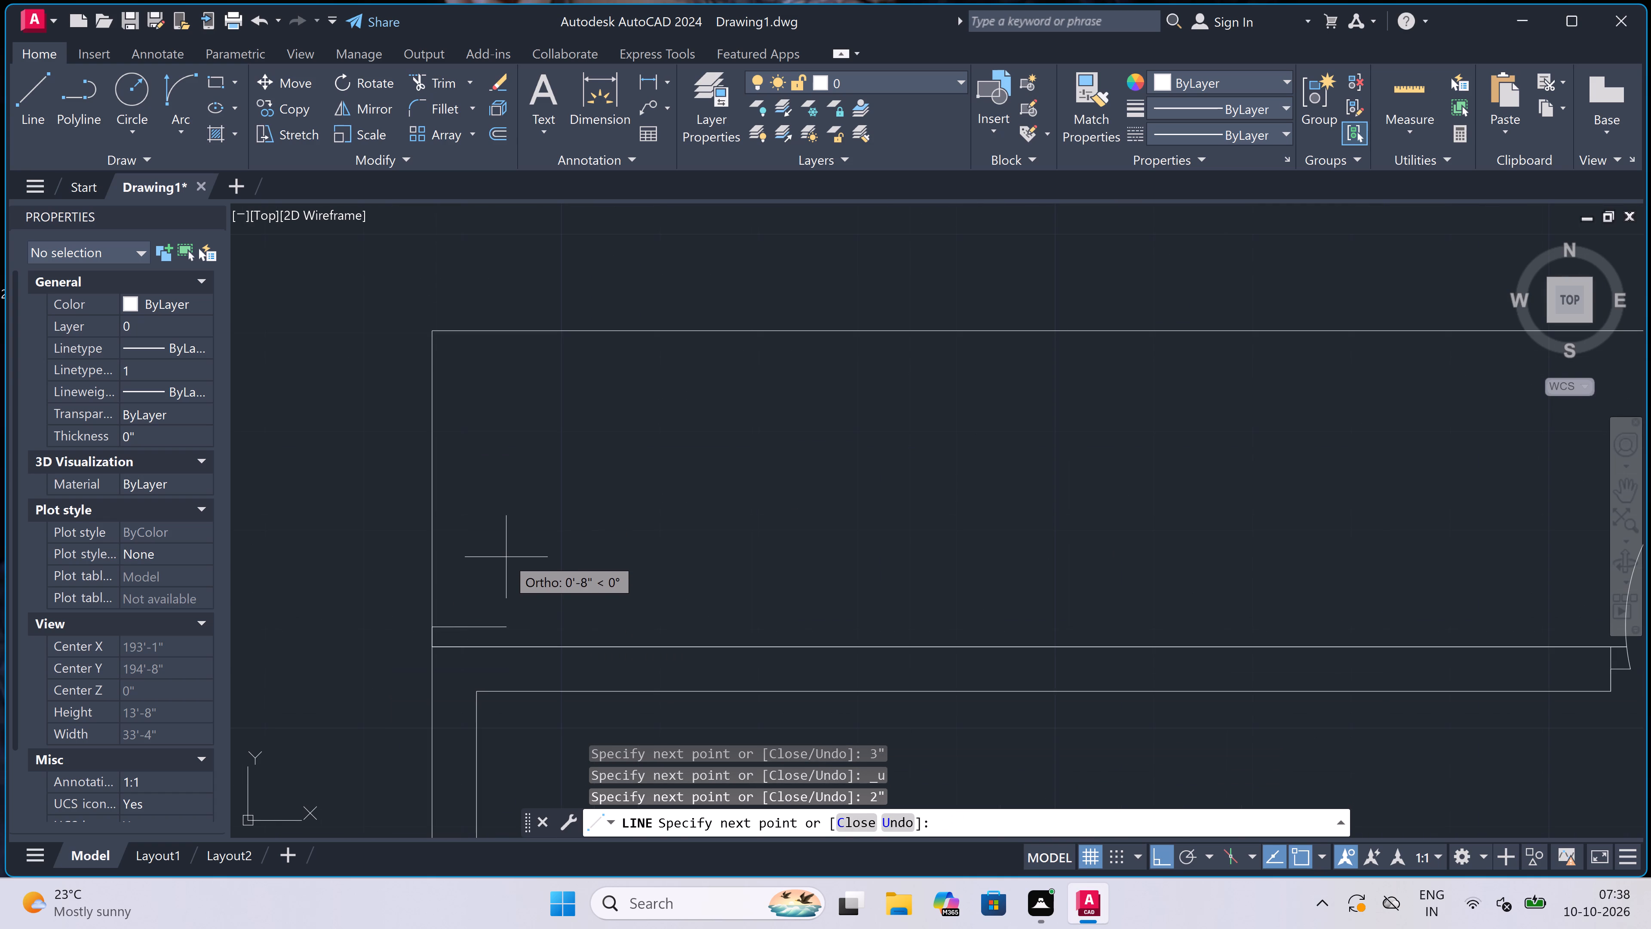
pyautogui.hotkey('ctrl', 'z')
# Draw a 2" segment right from the building's top-left outer corner and continue it up to the projection's top line.
pyautogui.write('2"')
pyautogui.press('space')
pyautogui.scroll(-1, 513, 562)
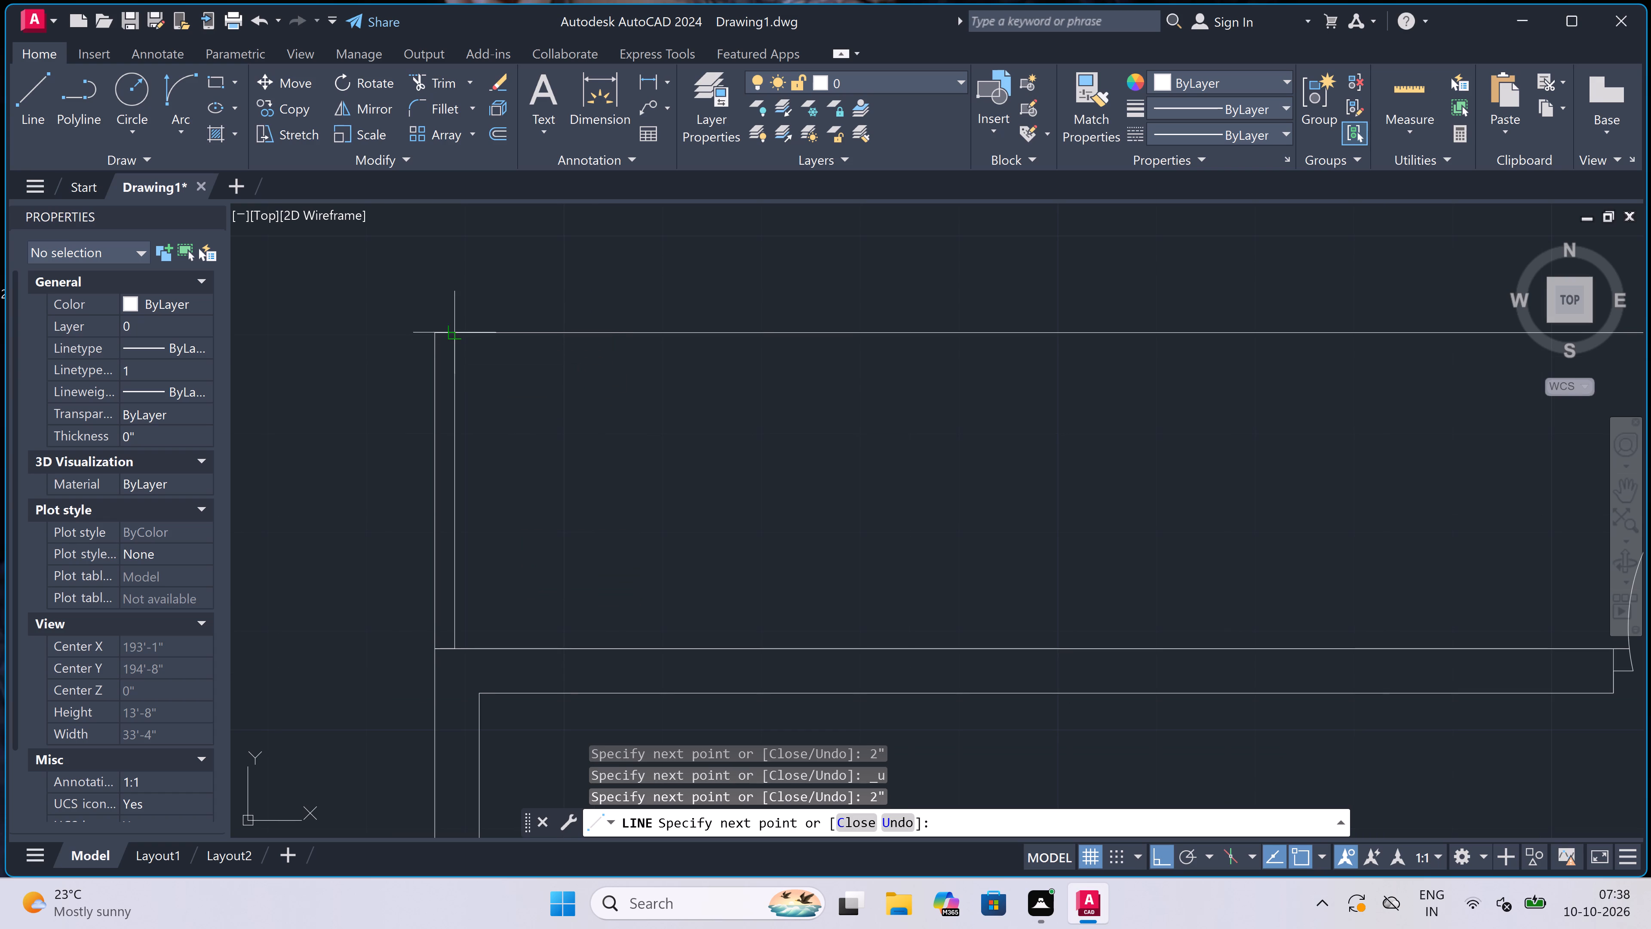
pyautogui.click(453, 333)
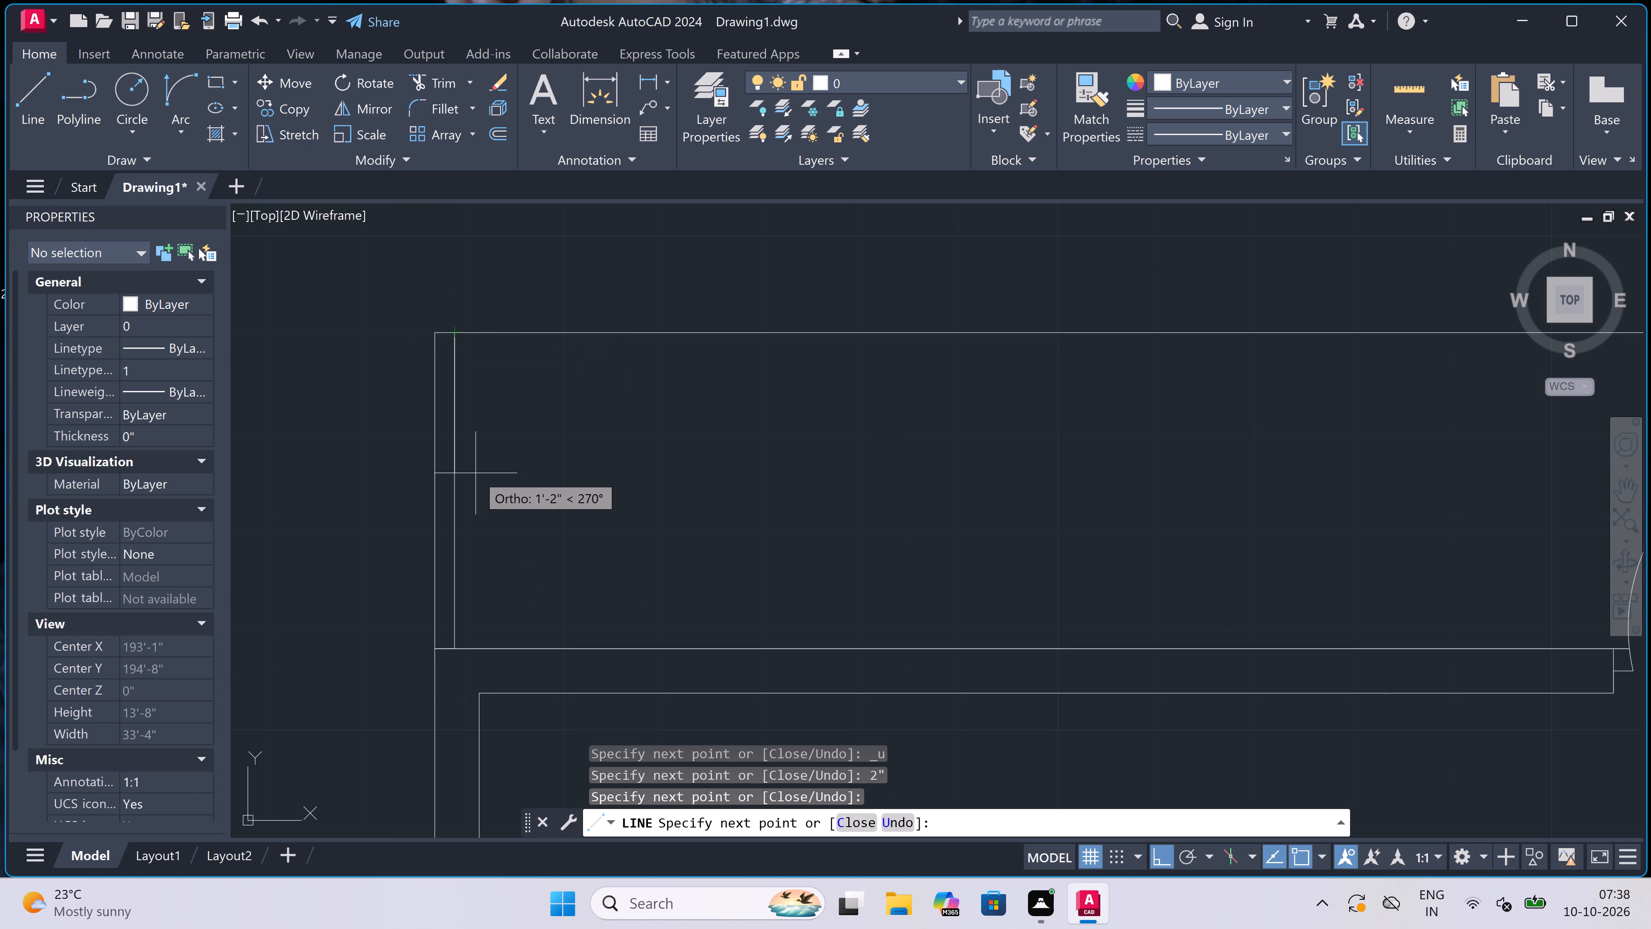
# Continue the line 2" down from the projection's top line, and horizontally across to the projection's right edge.
pyautogui.write('2"')
pyautogui.press('space')
pyautogui.scroll(-4, 473, 474)
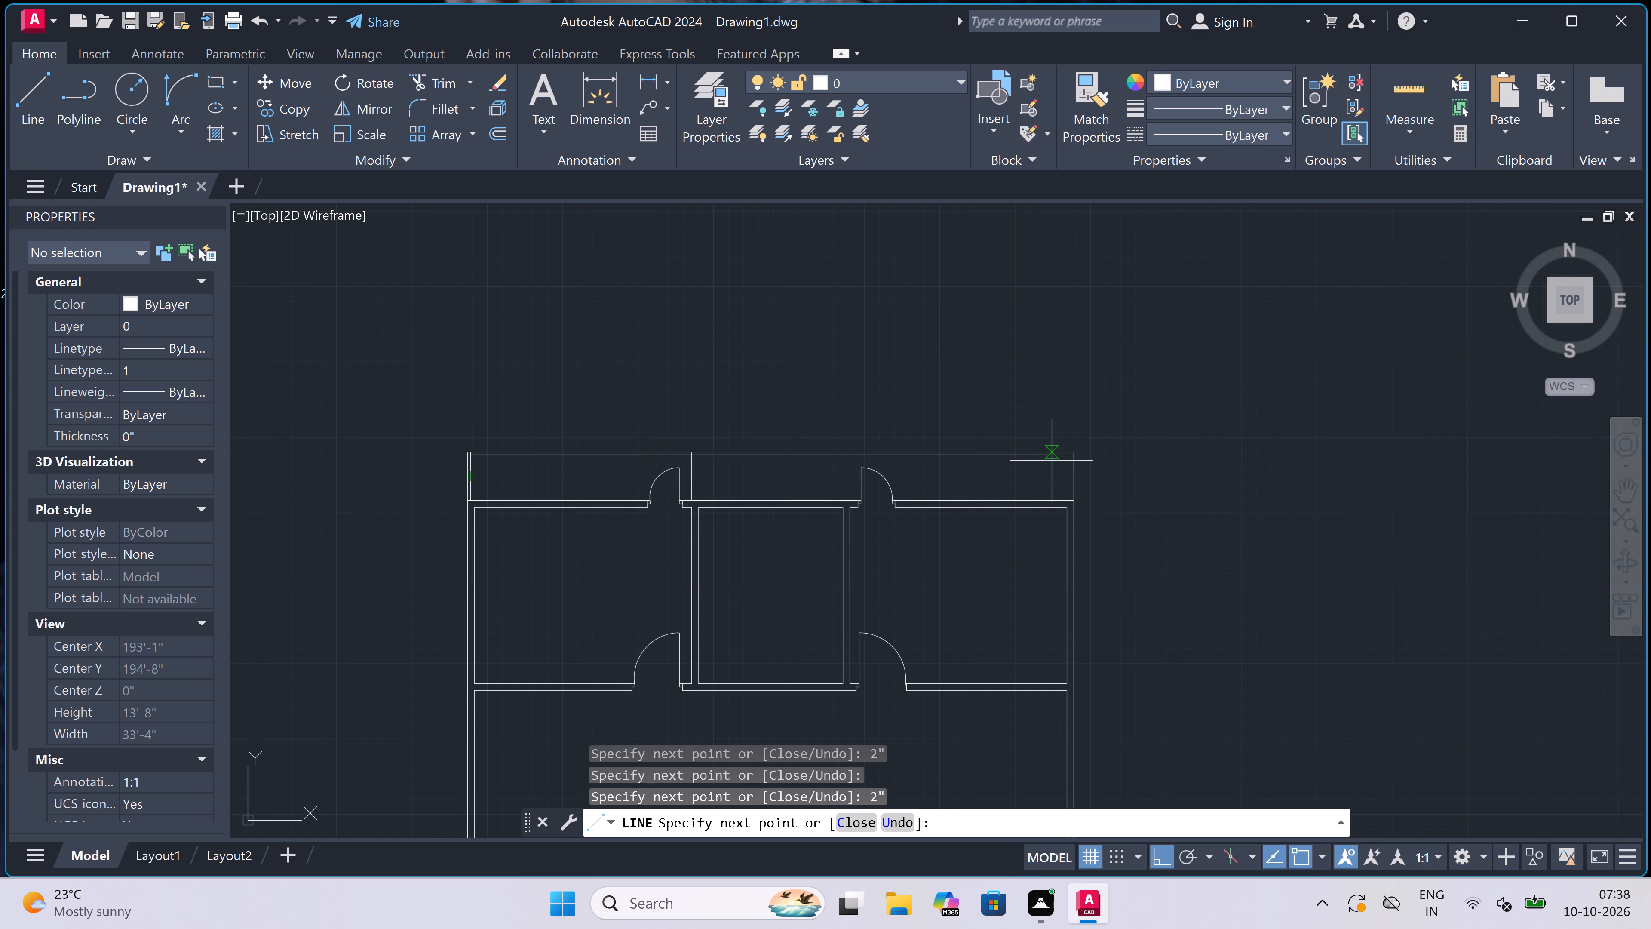
pyautogui.scroll(3, 1064, 461)
pyautogui.scroll(2, 1108, 439)
pyautogui.click(1109, 438)
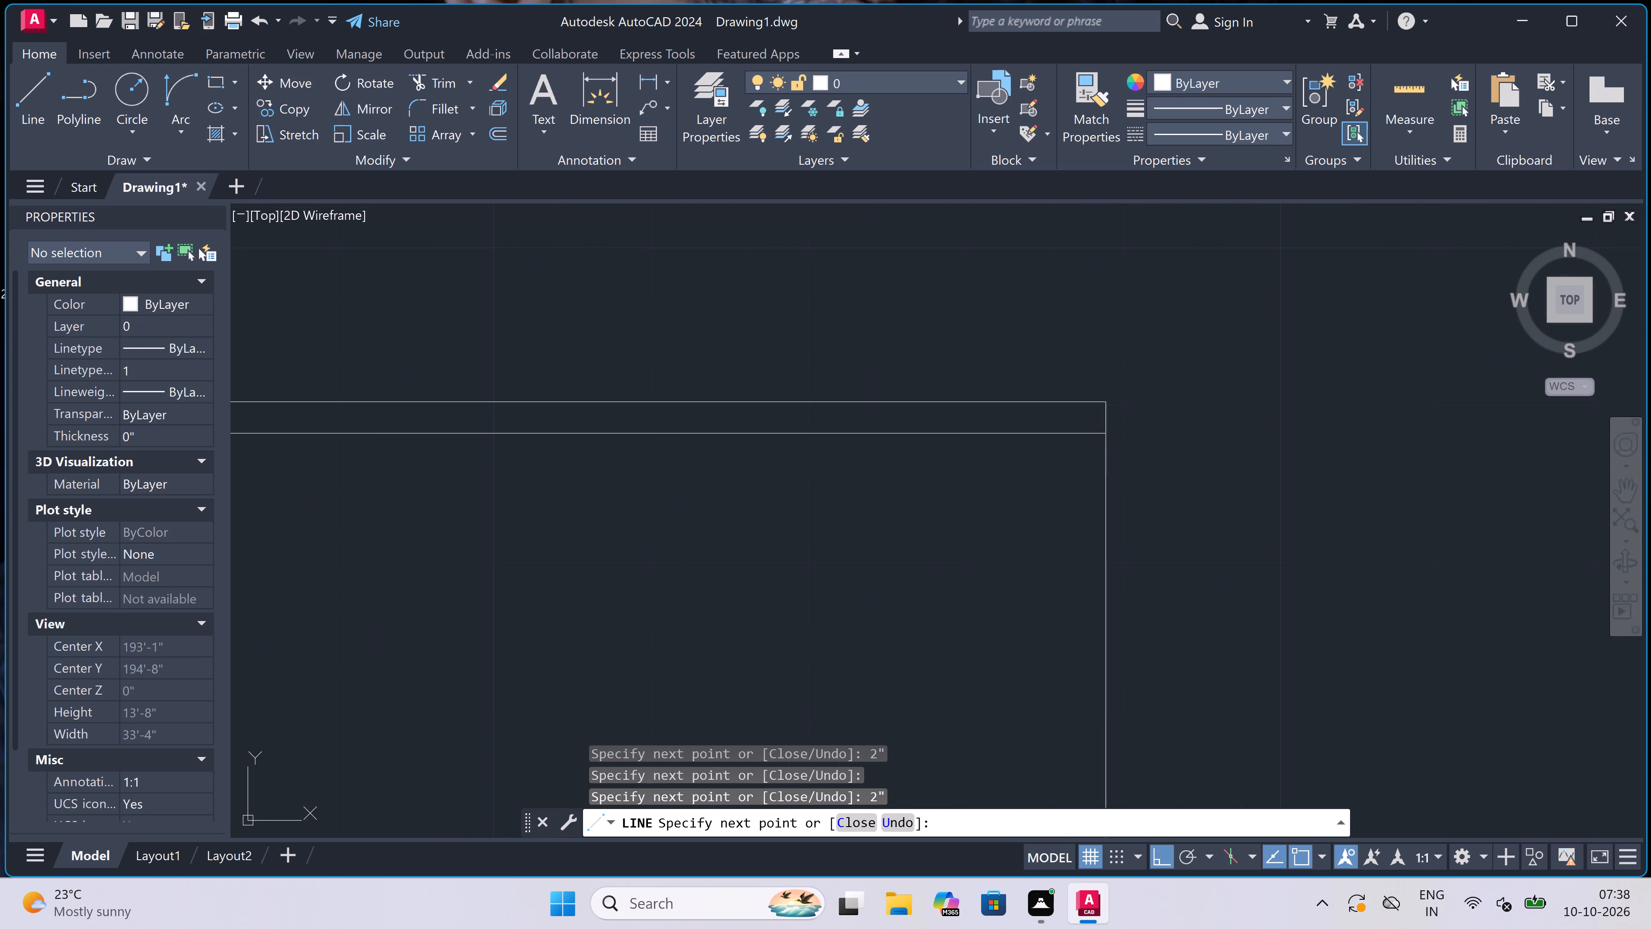
# Continue the line 2" left from the projection's right edge, and down to the top wall's outer edge, completing the inner outline.
pyautogui.write('2"')
pyautogui.press('space')
pyautogui.scroll(-2, 1043, 439)
pyautogui.scroll(2, 1056, 621)
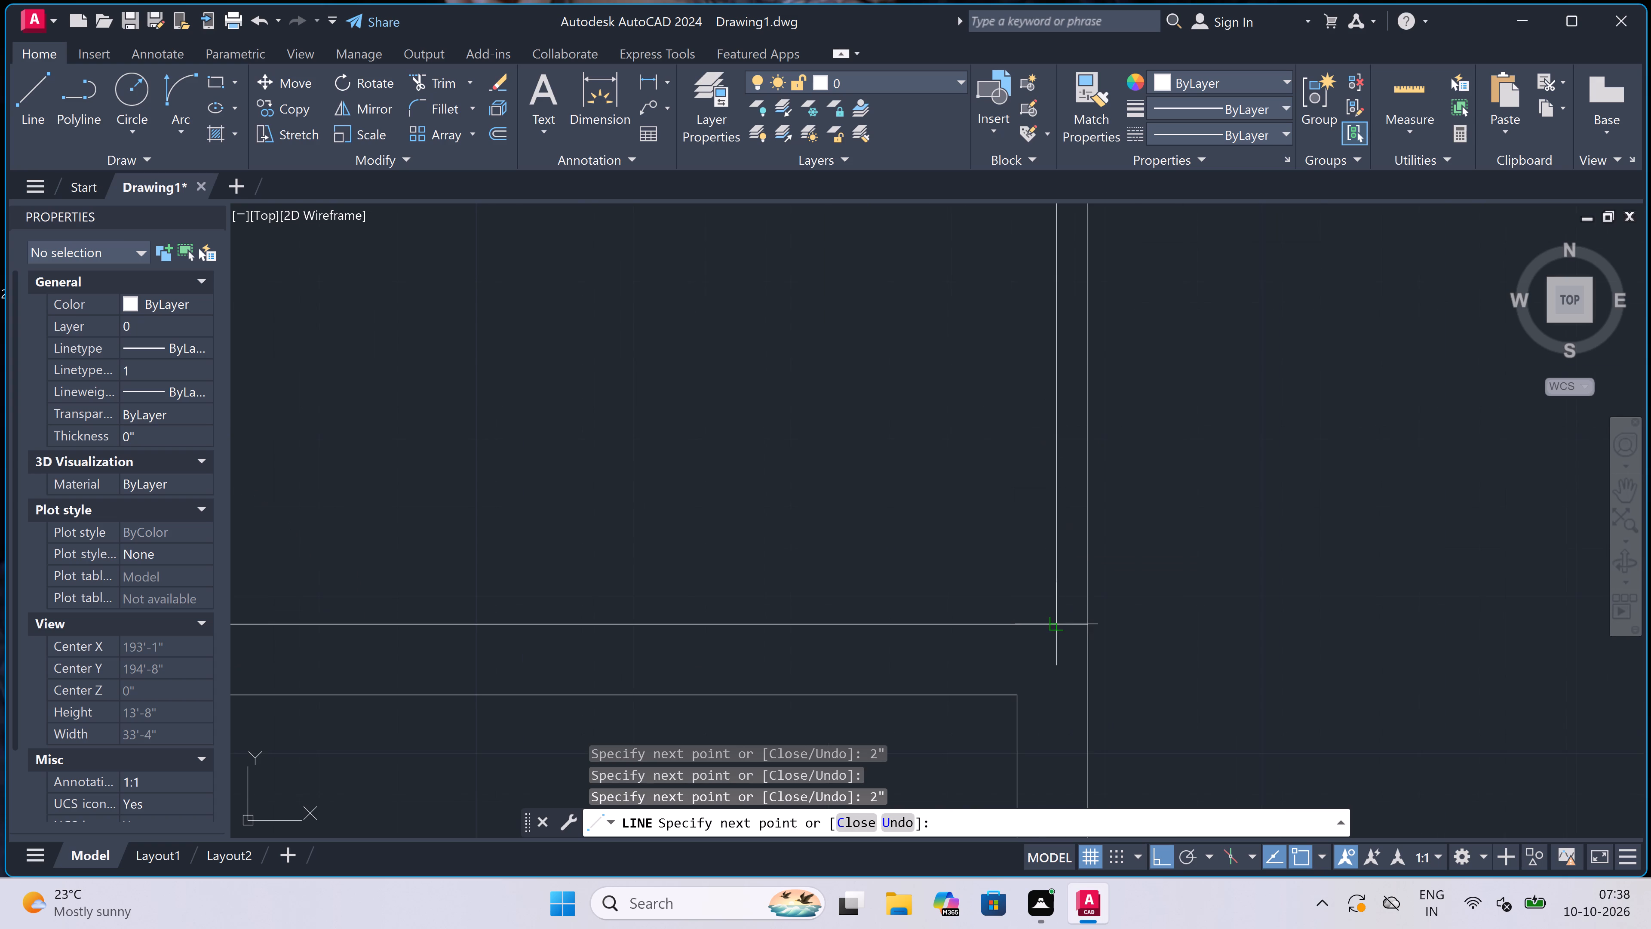
pyautogui.click(1057, 620)
pyautogui.press('Escape')
# Trim the end of the inner horizontal line that overruns the inner vertical at the projection's top-right corner.
pyautogui.press('t')
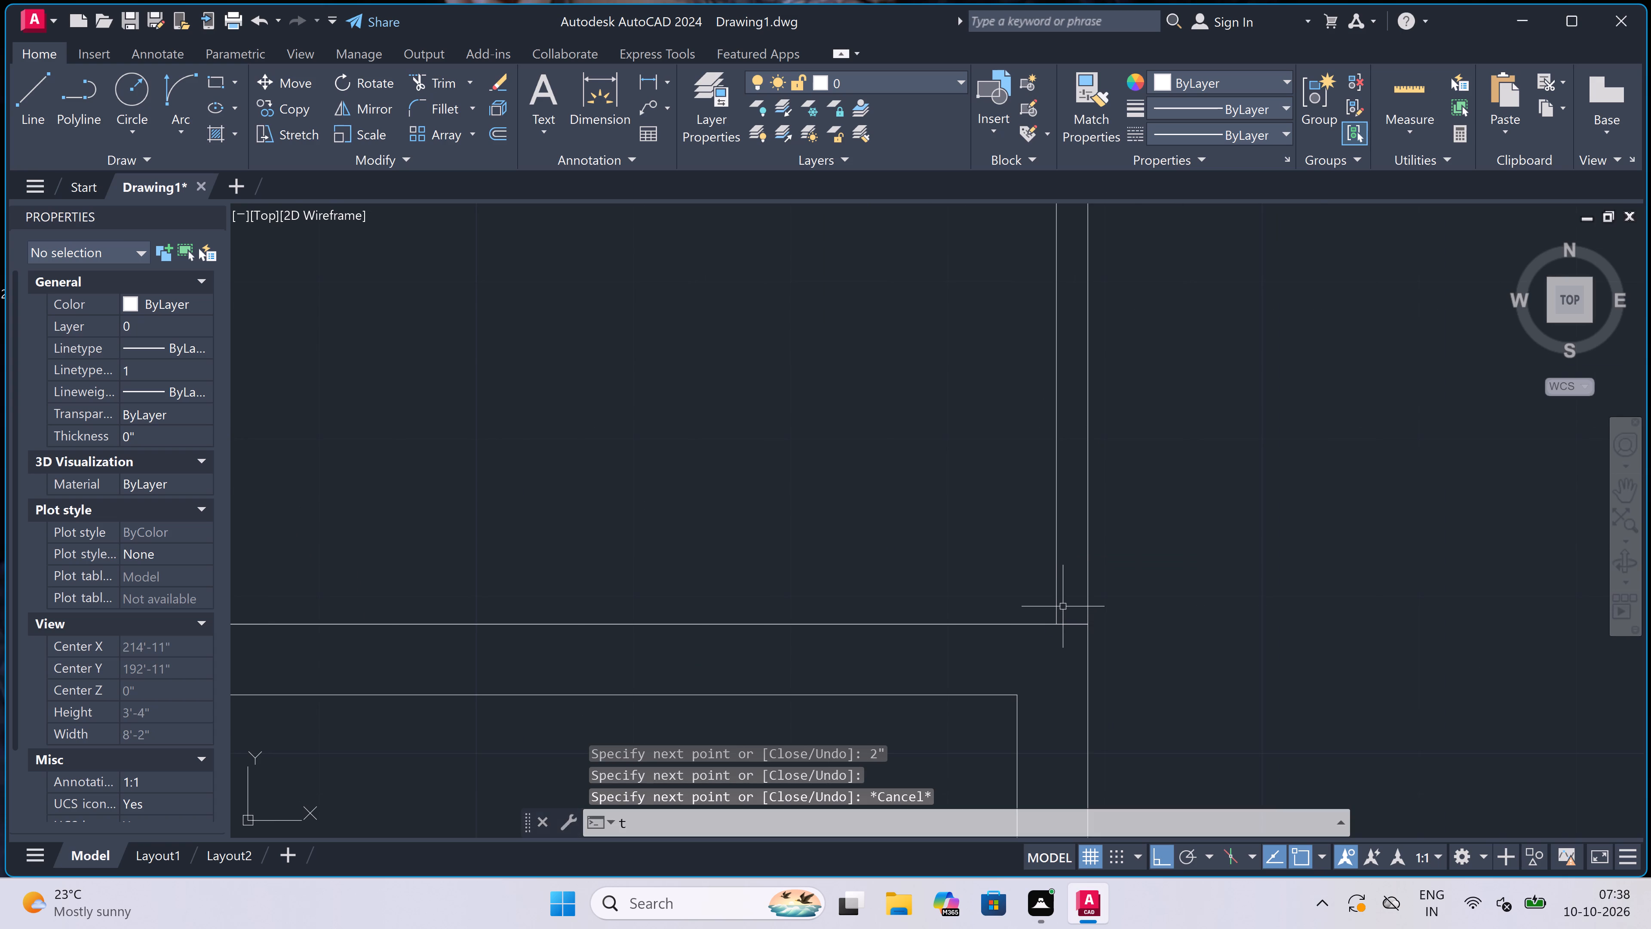
pyautogui.press('r')
pyautogui.press('space')
pyautogui.scroll(-3, 1062, 605)
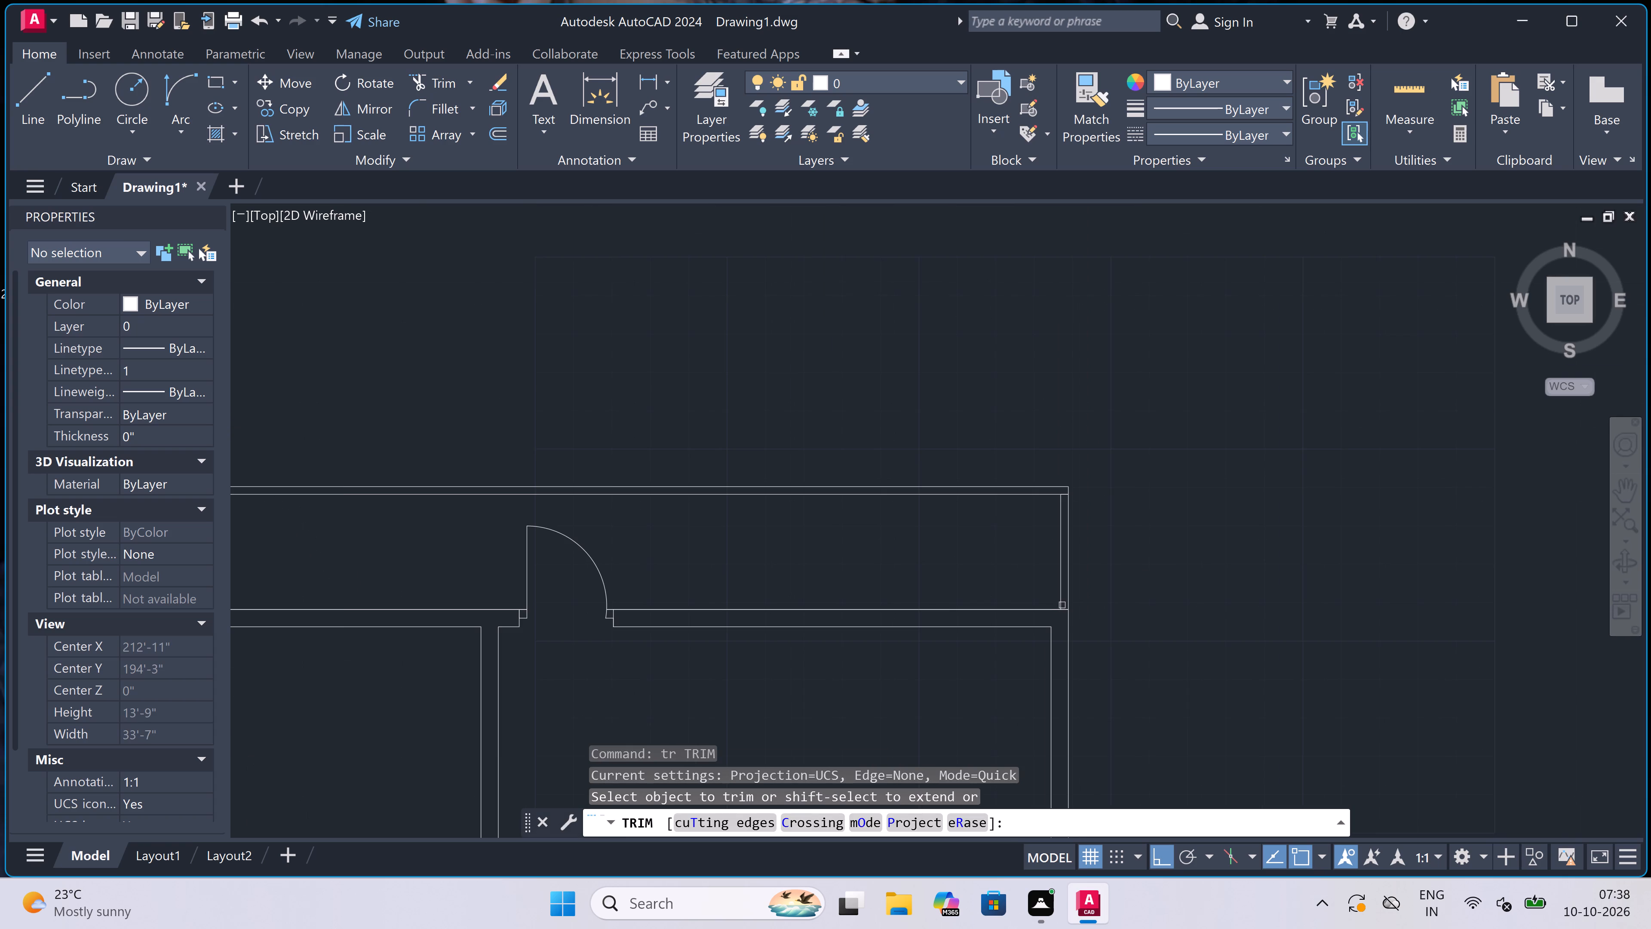
pyautogui.scroll(3, 1064, 494)
pyautogui.tripleClick(1064, 494)
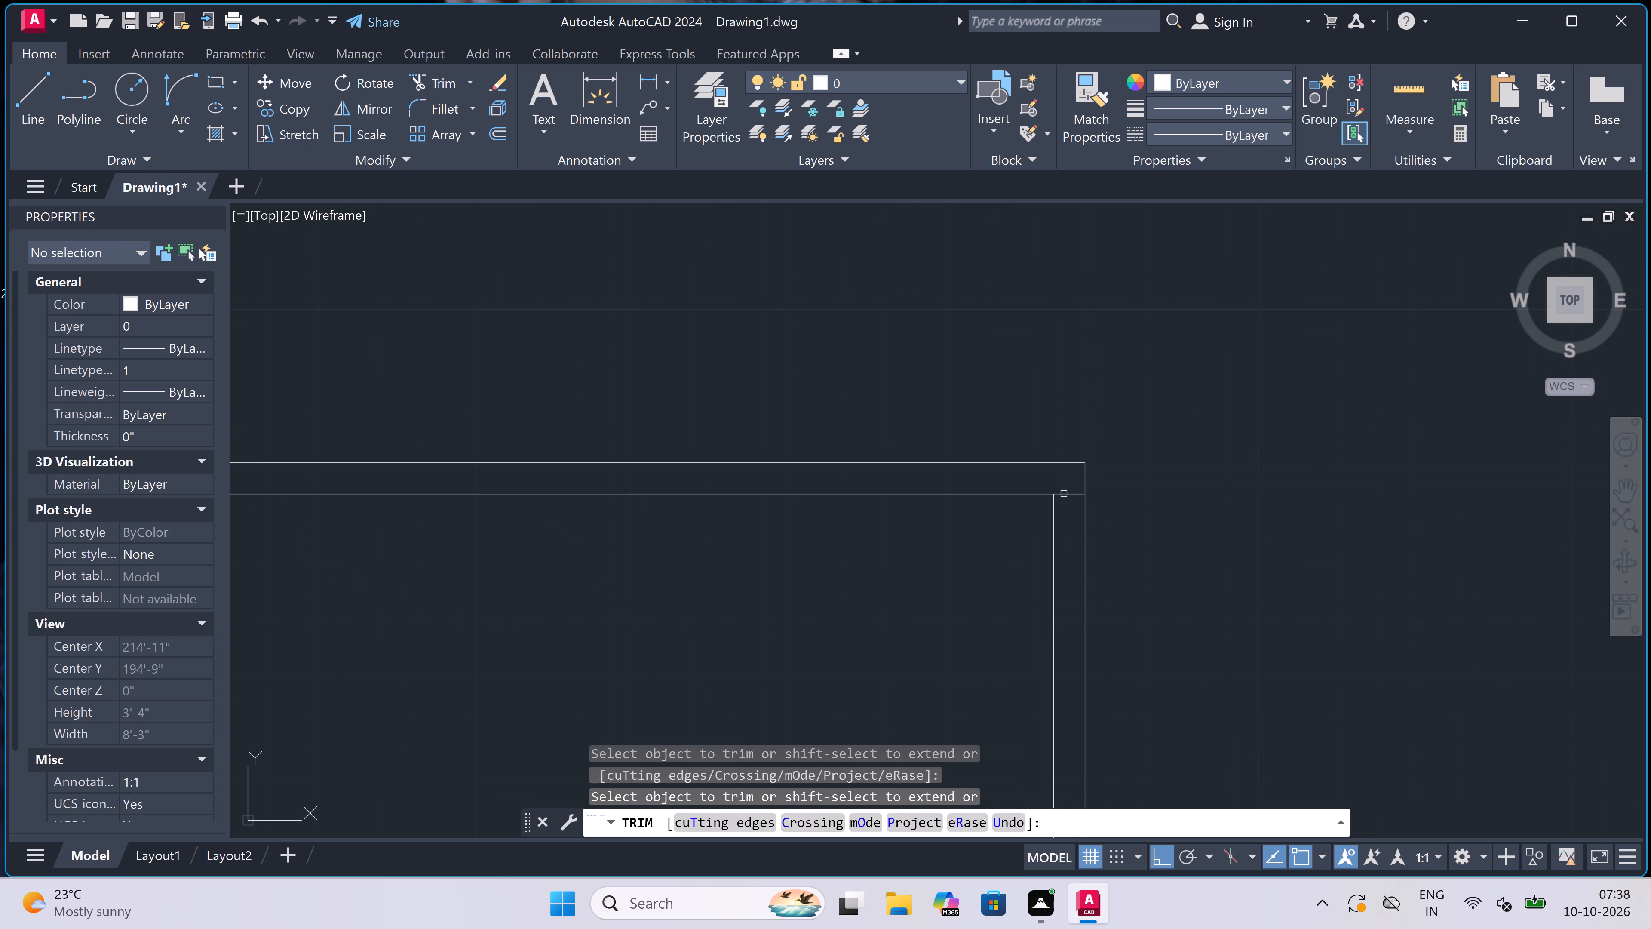
pyautogui.scroll(-5, 1064, 493)
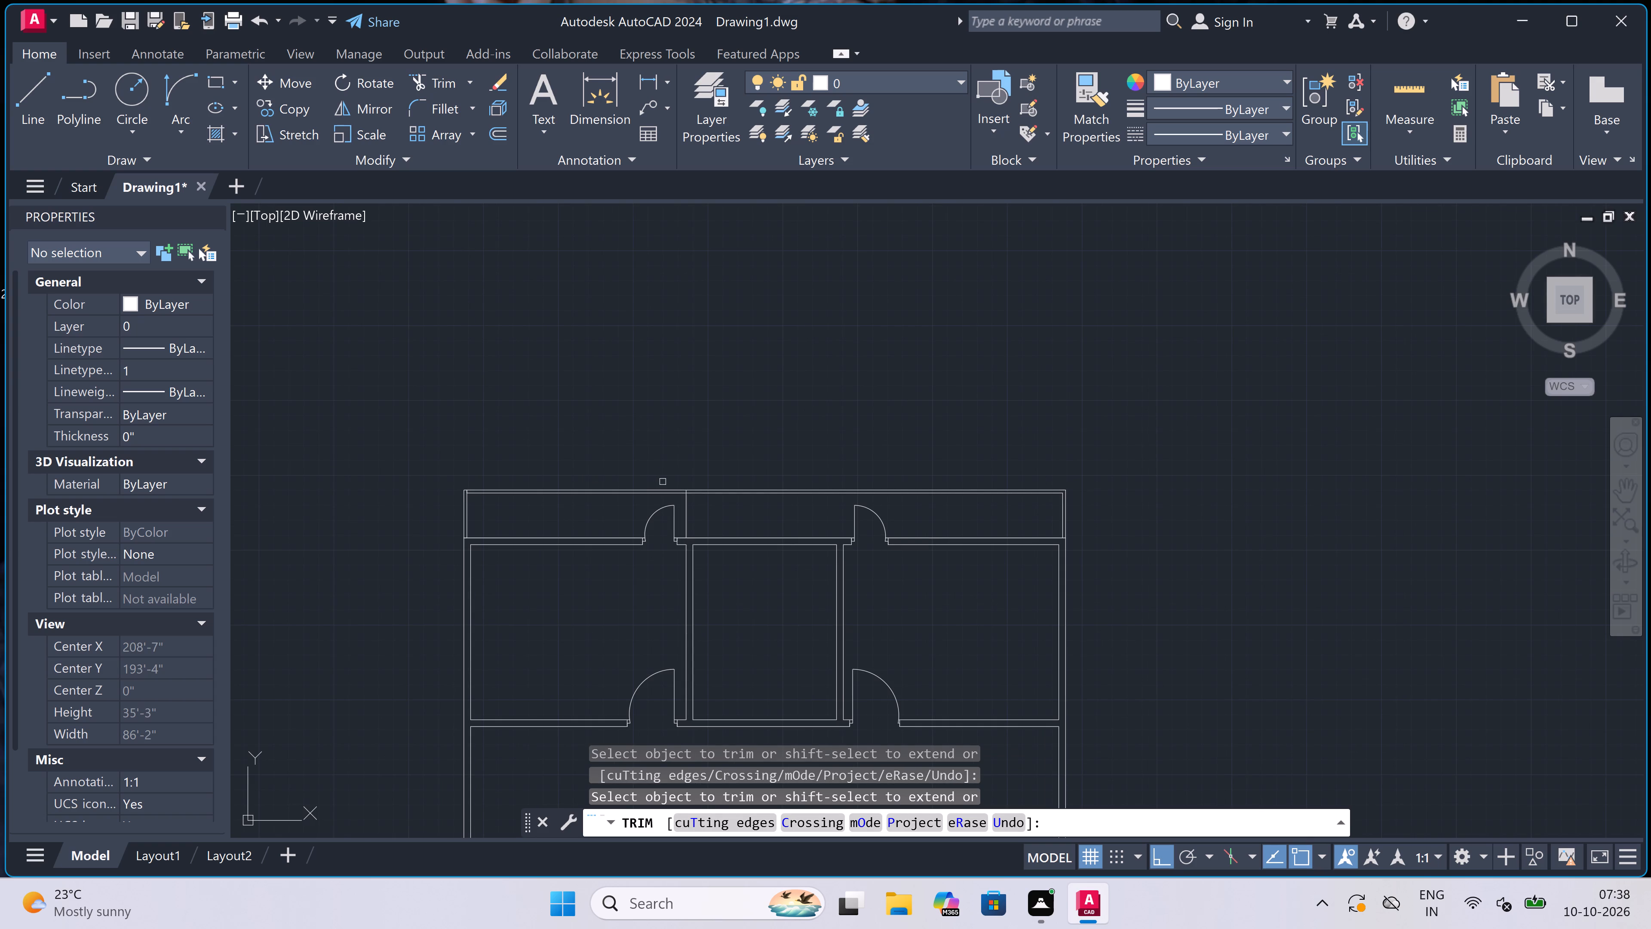
pyautogui.scroll(2, 664, 479)
pyautogui.press('Escape')
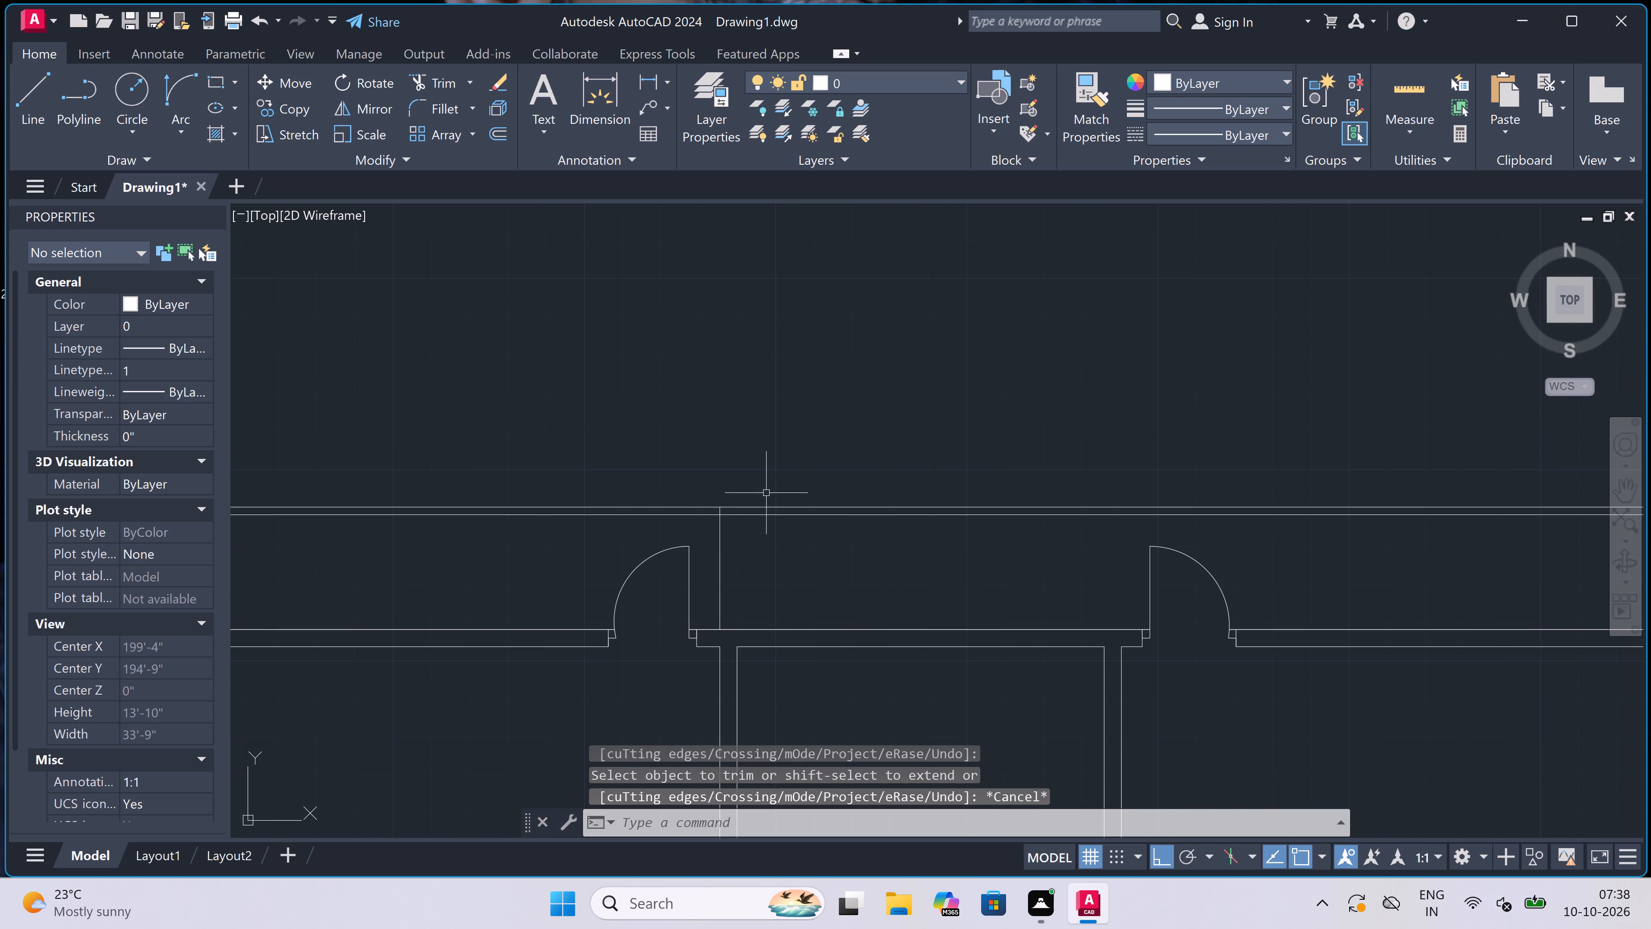
# Draw a divider line from the top wall's outer edge up to the projection's outer top line, aligned with the second vertical partition's right face.
pyautogui.press('l')
pyautogui.press('space')
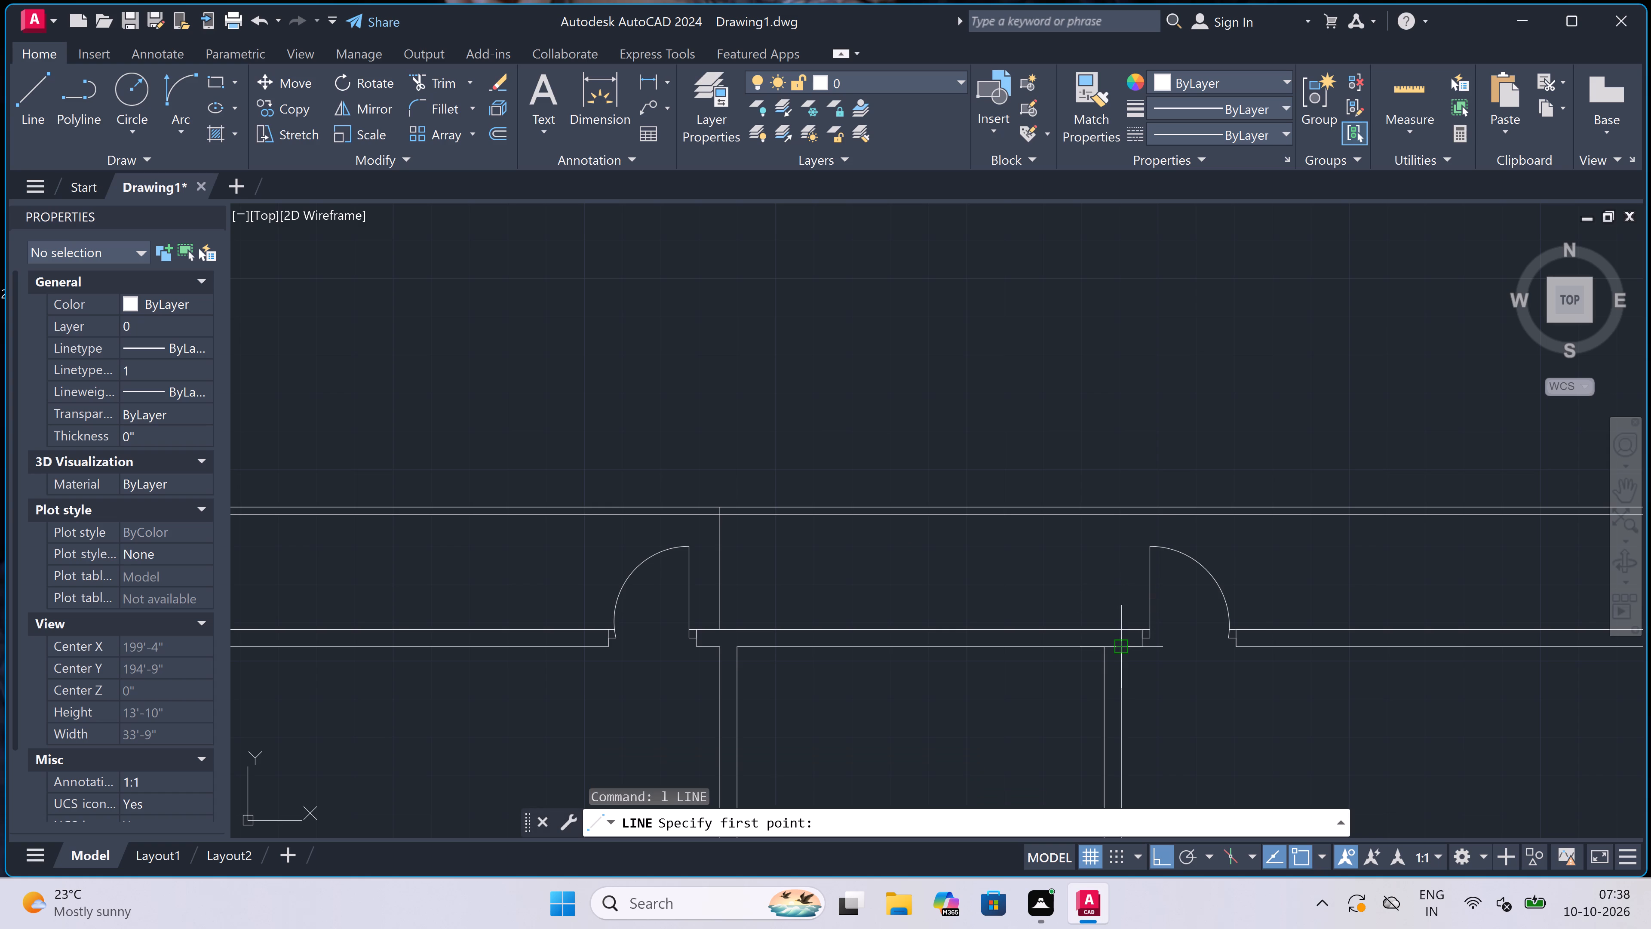
pyautogui.click(1126, 626)
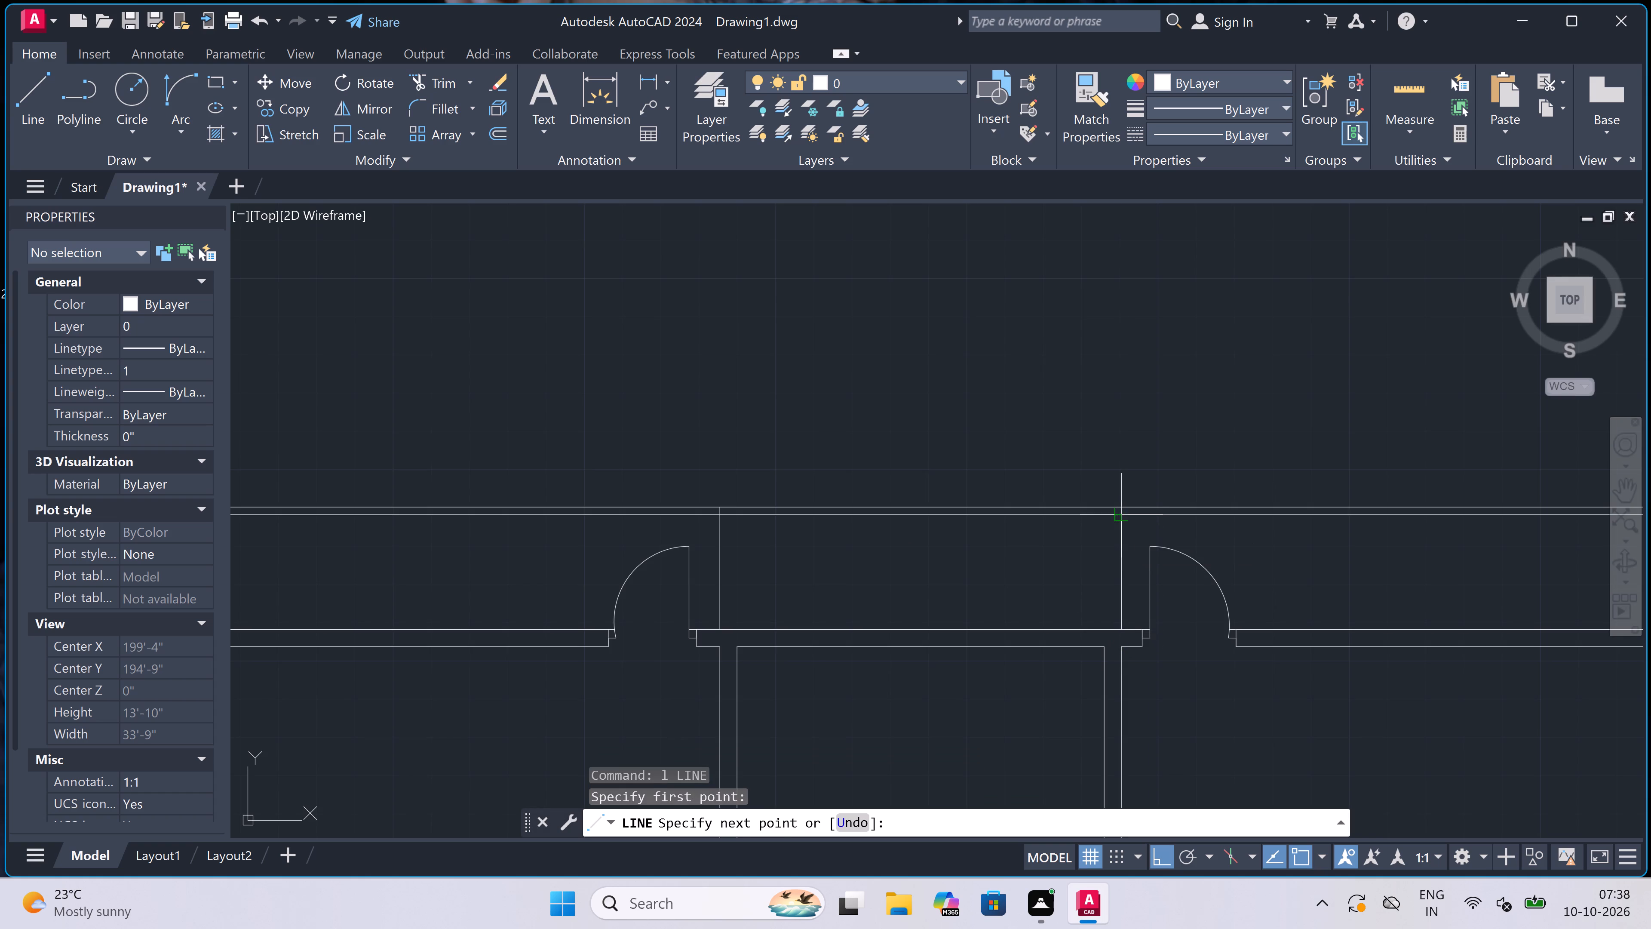
pyautogui.click(1124, 502)
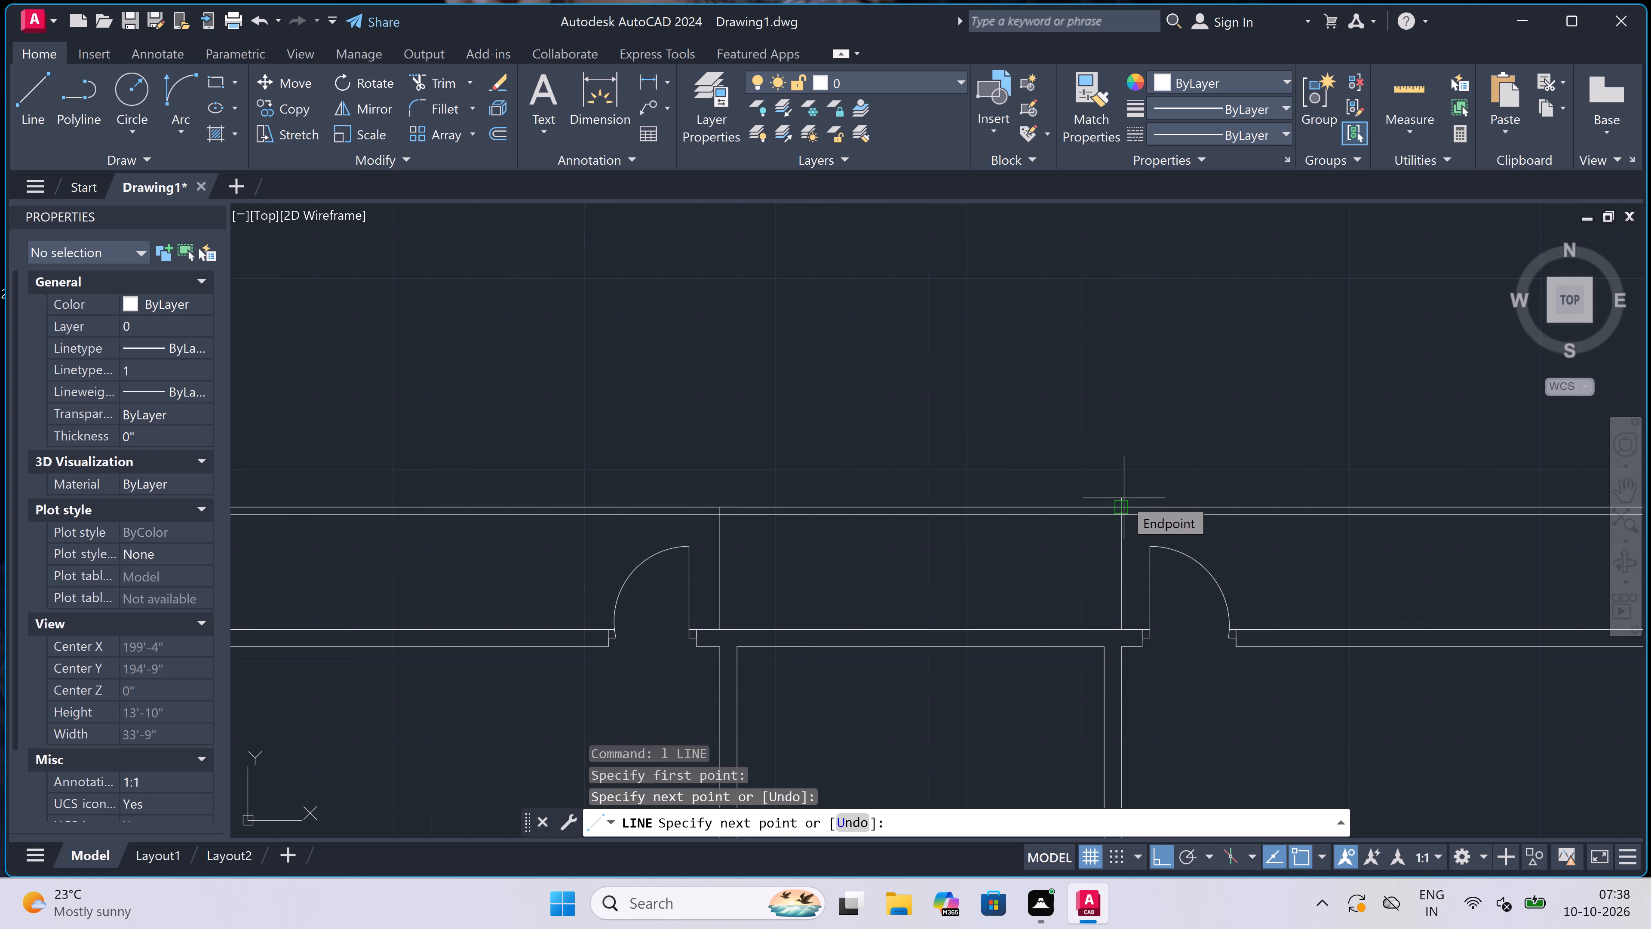
pyautogui.press('Escape')
# Draw a line 4.5" down from the second divider's top end, and left to the first divider line.
pyautogui.press('space')
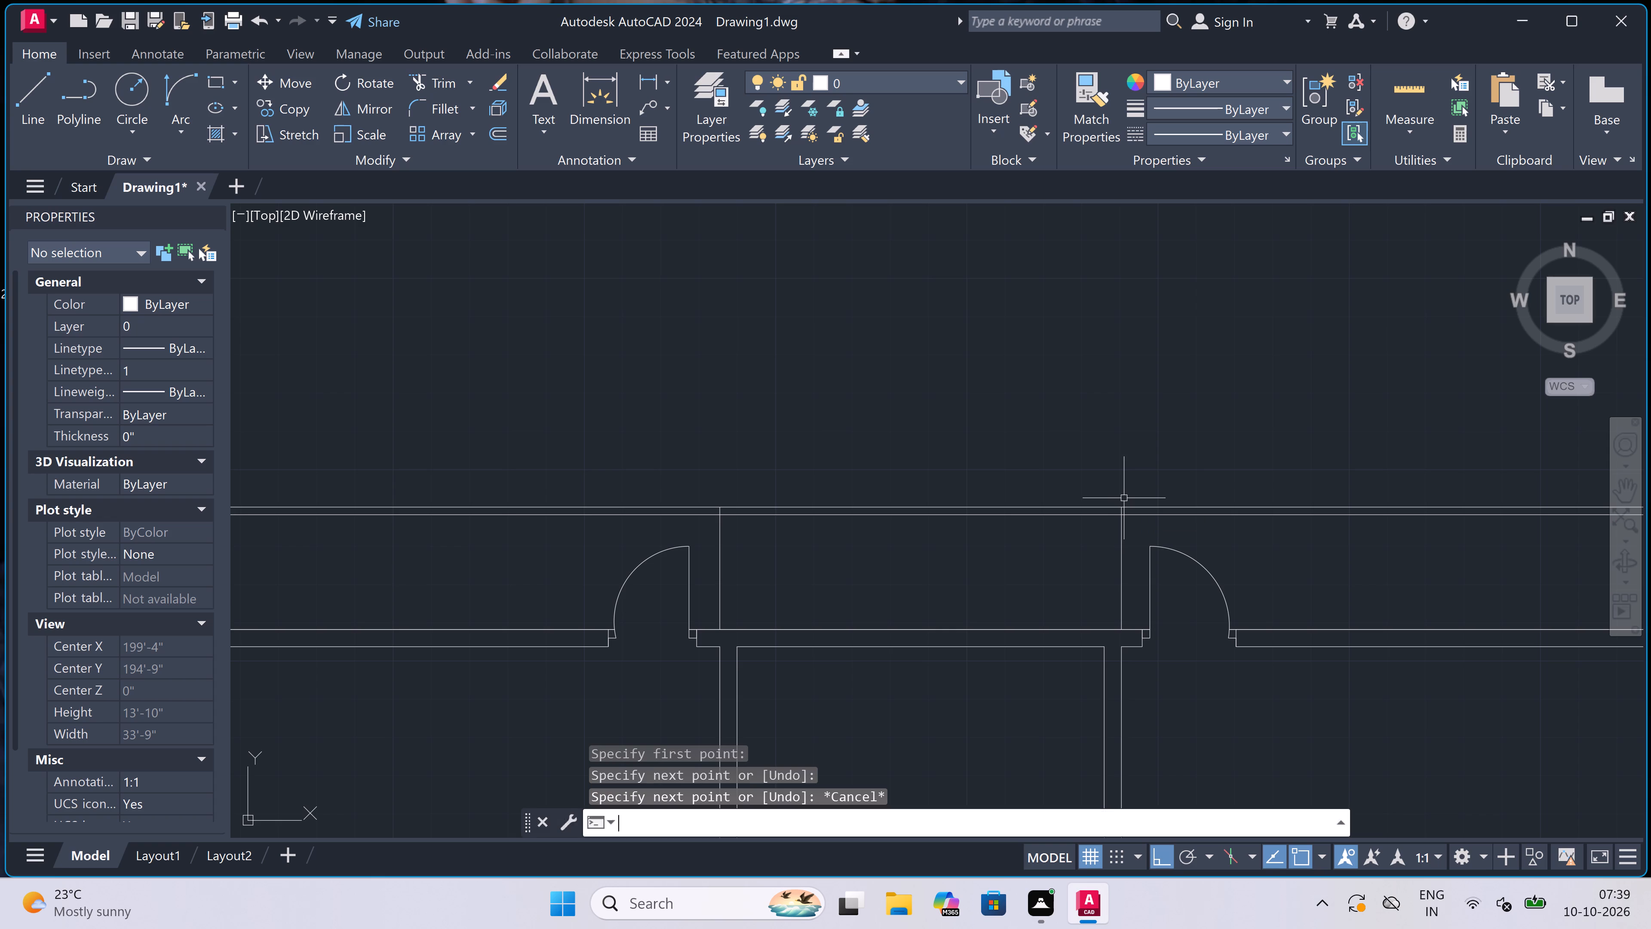
pyautogui.scroll(3, 1122, 504)
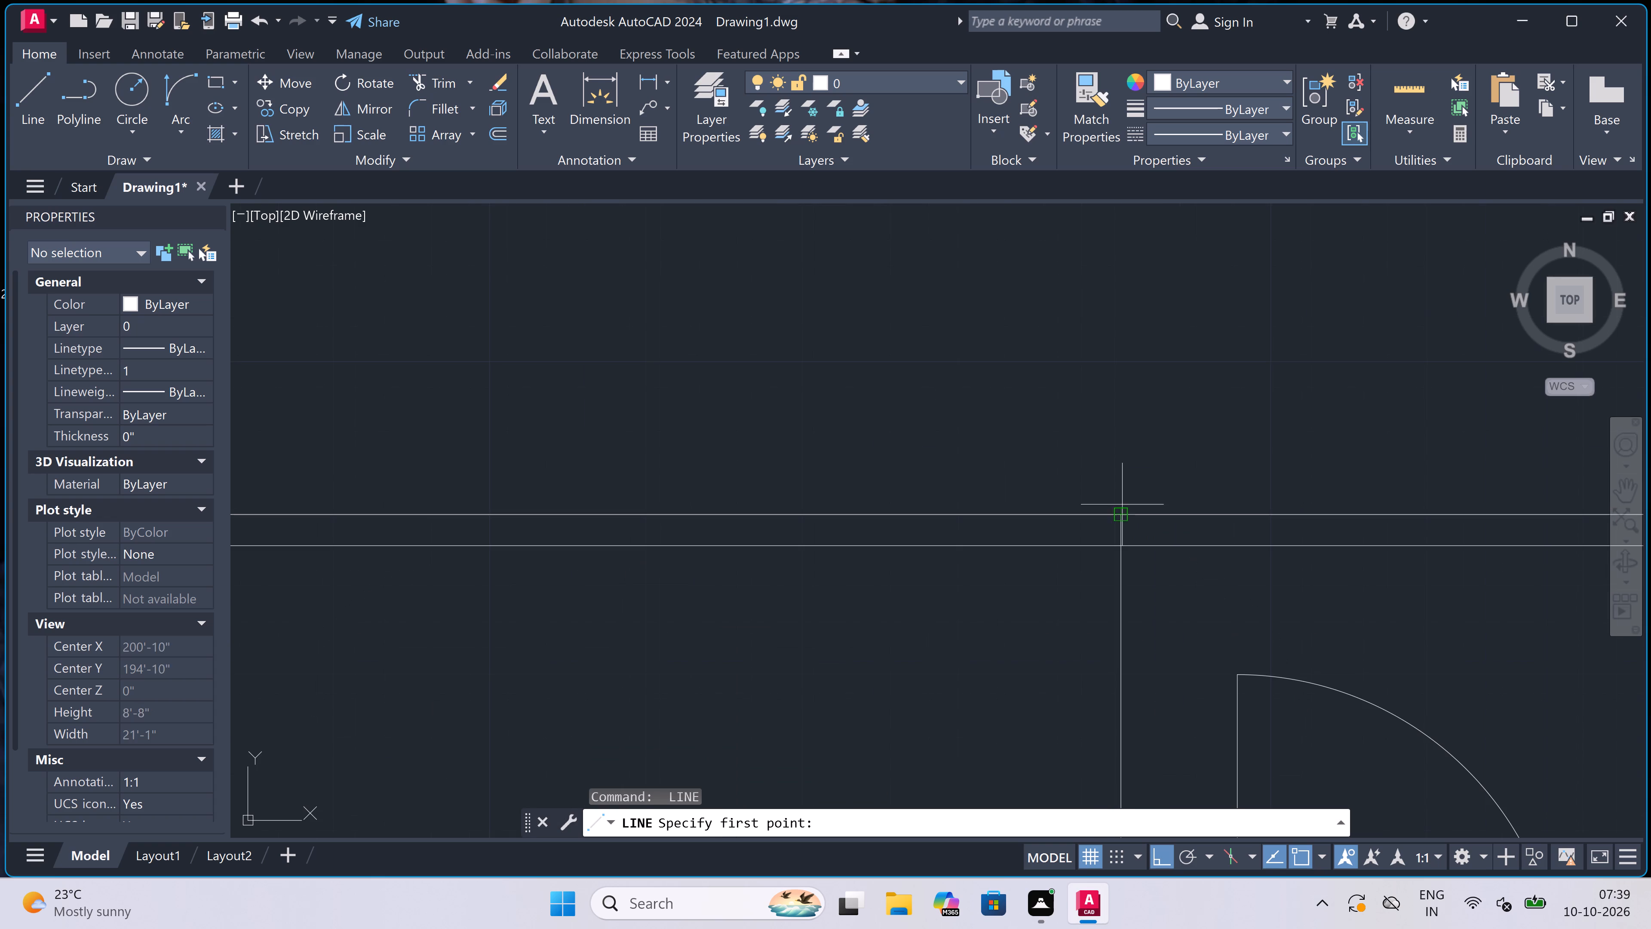
pyautogui.click(1123, 513)
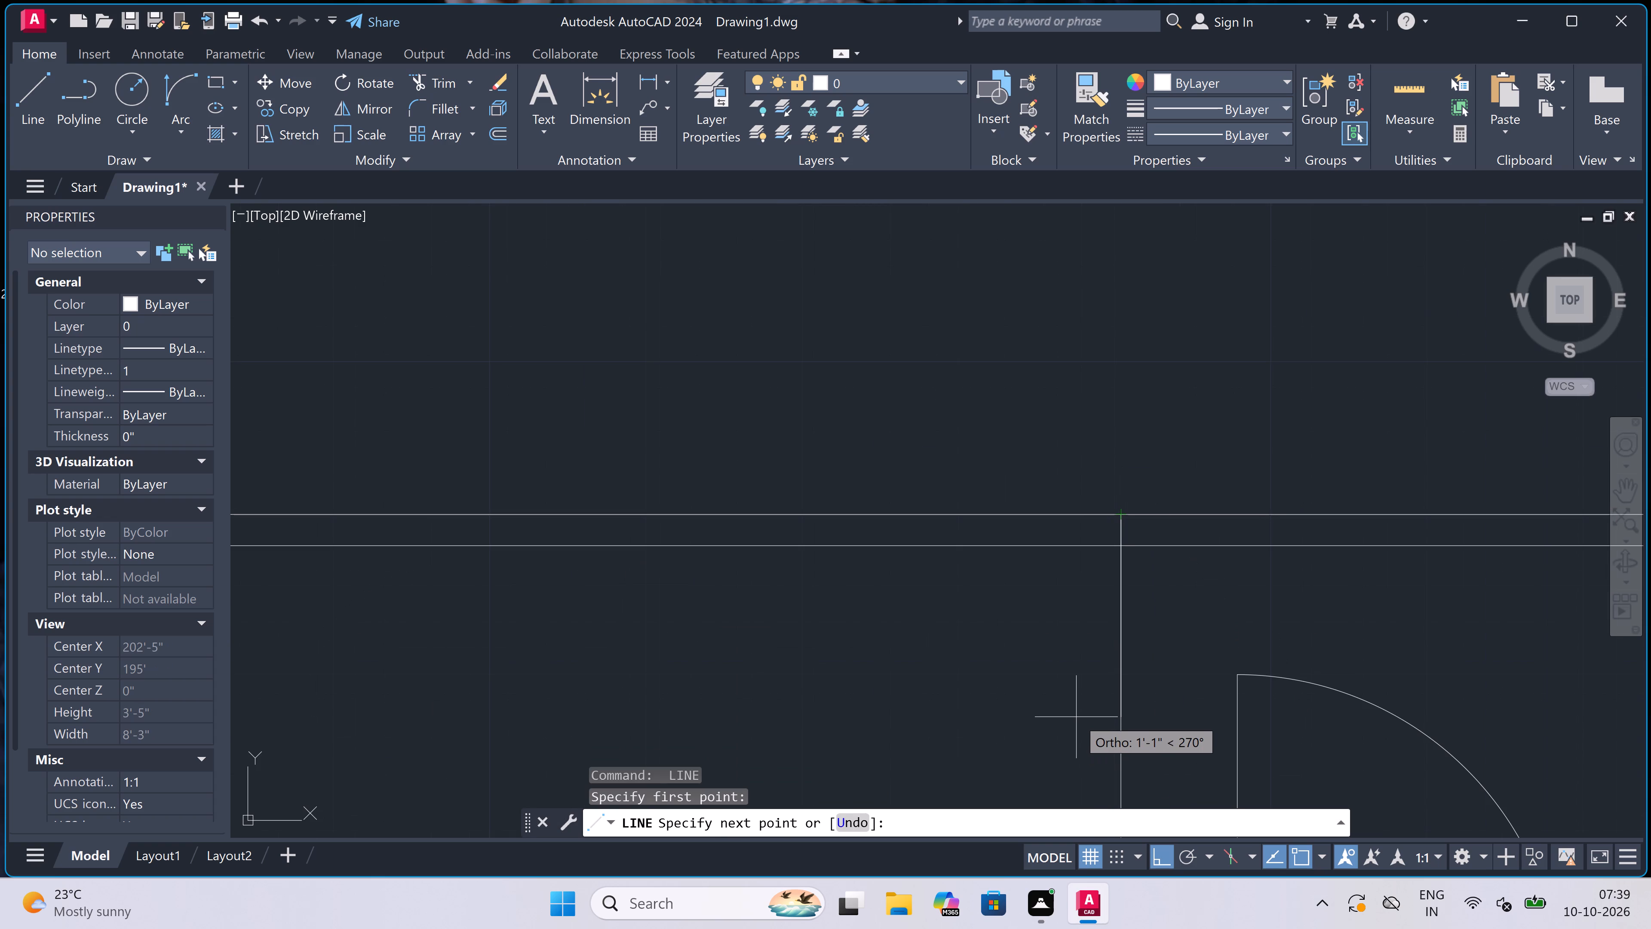
pyautogui.write('4.5"')
pyautogui.press('space')
pyautogui.scroll(-3, 803, 577)
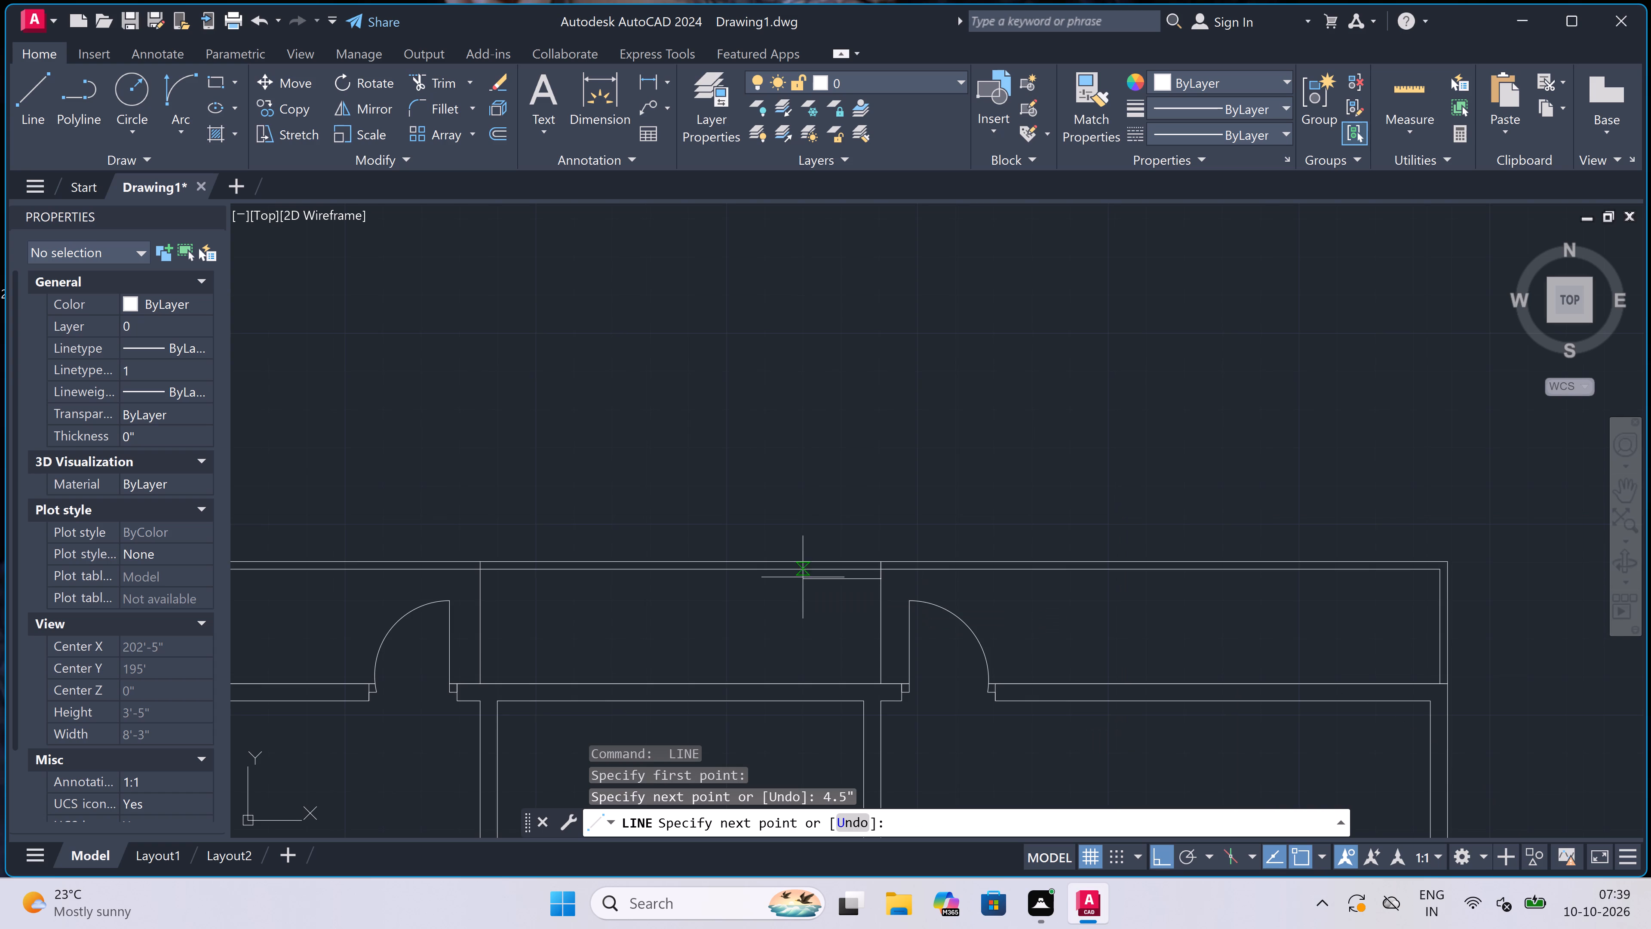
pyautogui.scroll(1, 486, 584)
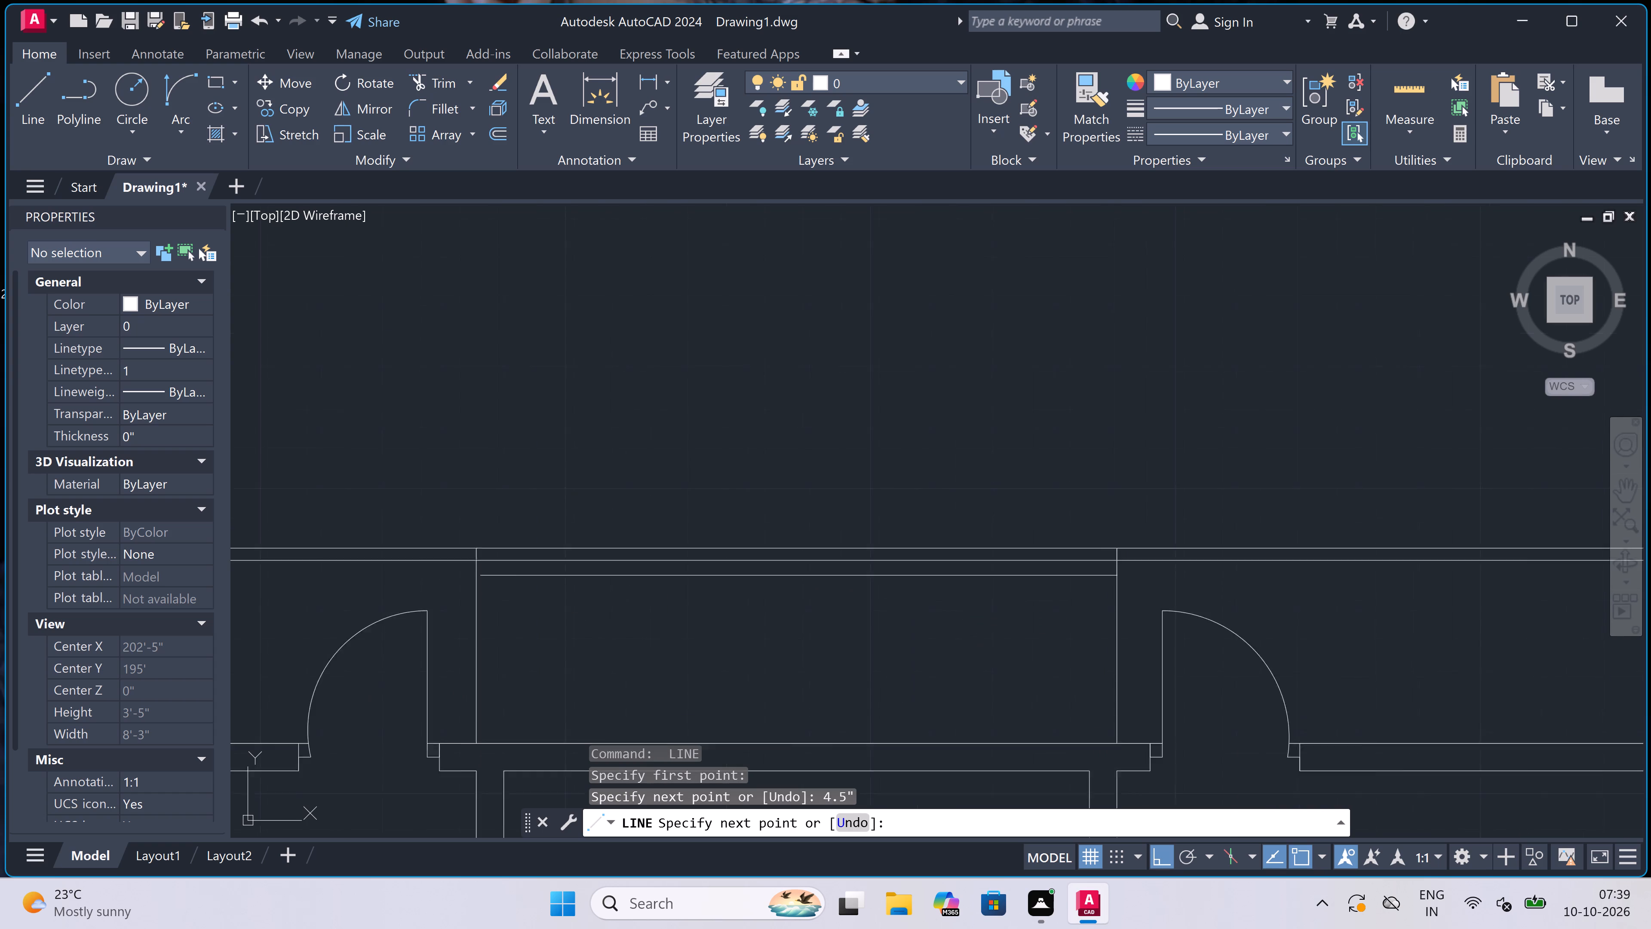
pyautogui.scroll(2, 486, 584)
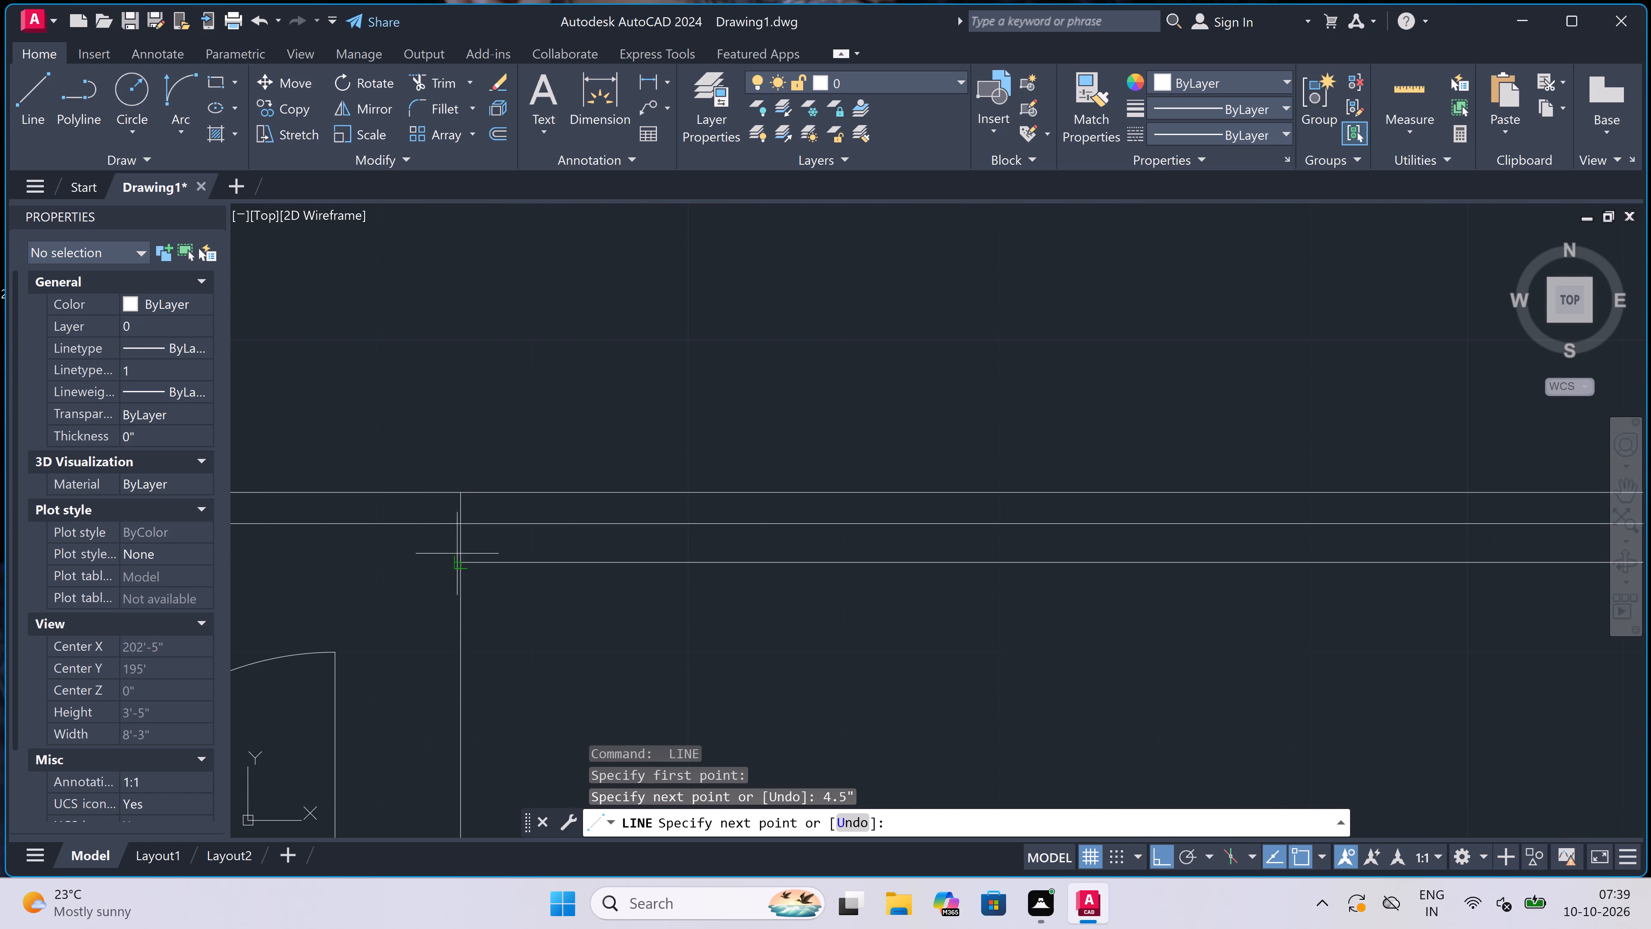
pyautogui.click(459, 563)
pyautogui.press('Escape')
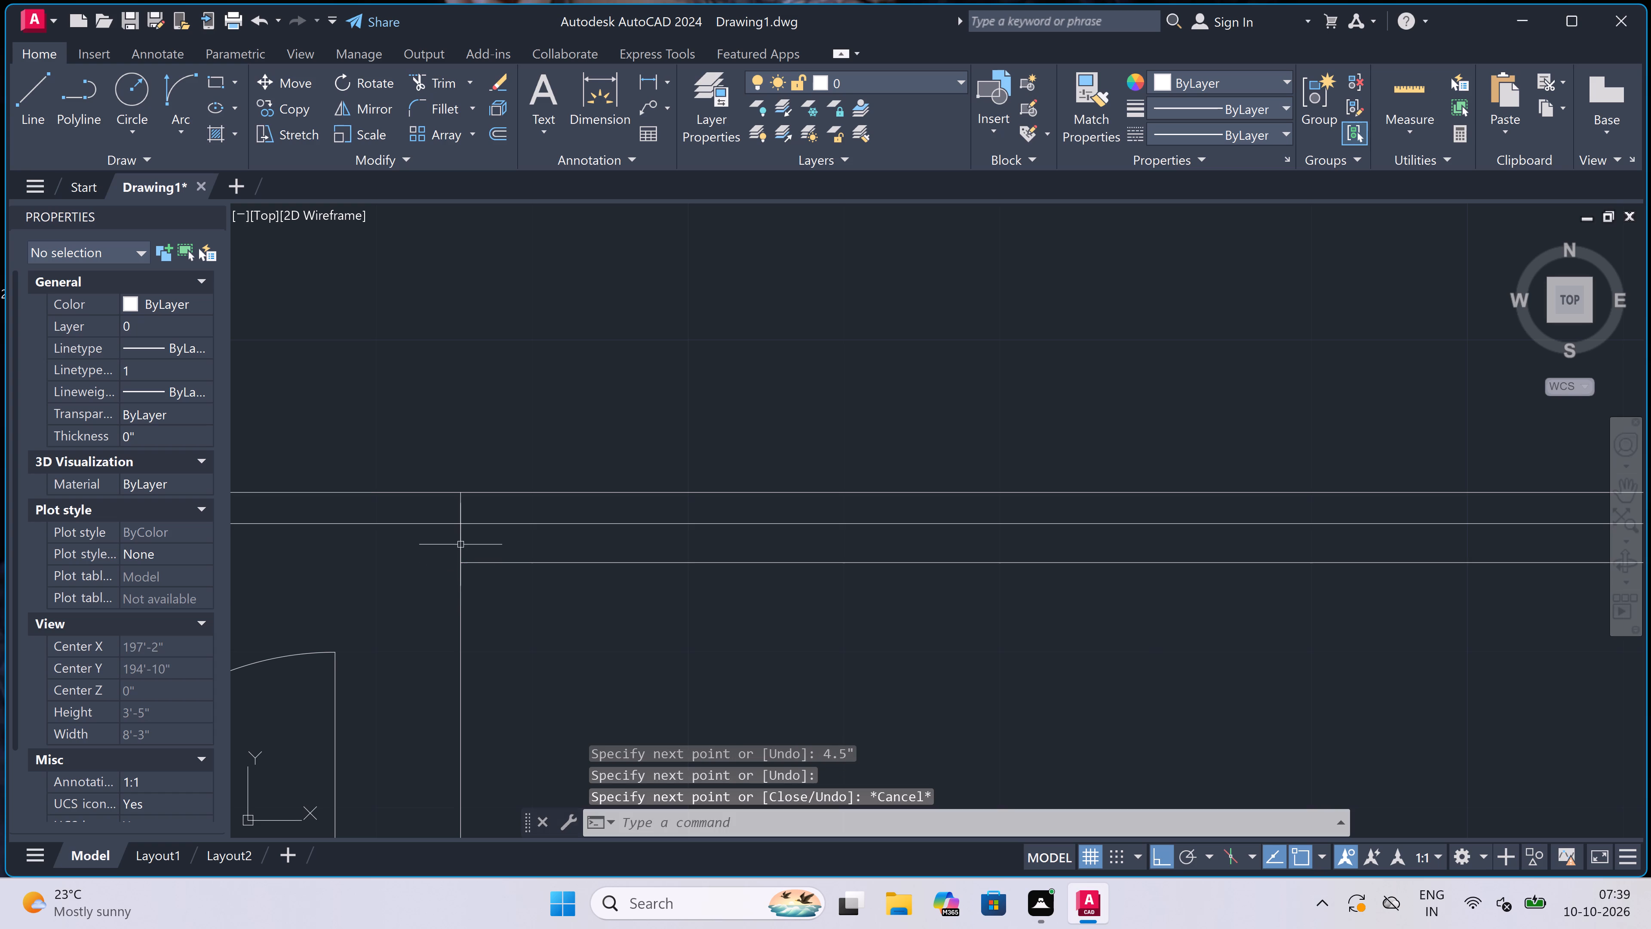
# Trim away the 2" inner horizontal line on the right side of the projection's first divider.
pyautogui.press('t')
pyautogui.press('r')
pyautogui.press('space')
pyautogui.click(486, 508)
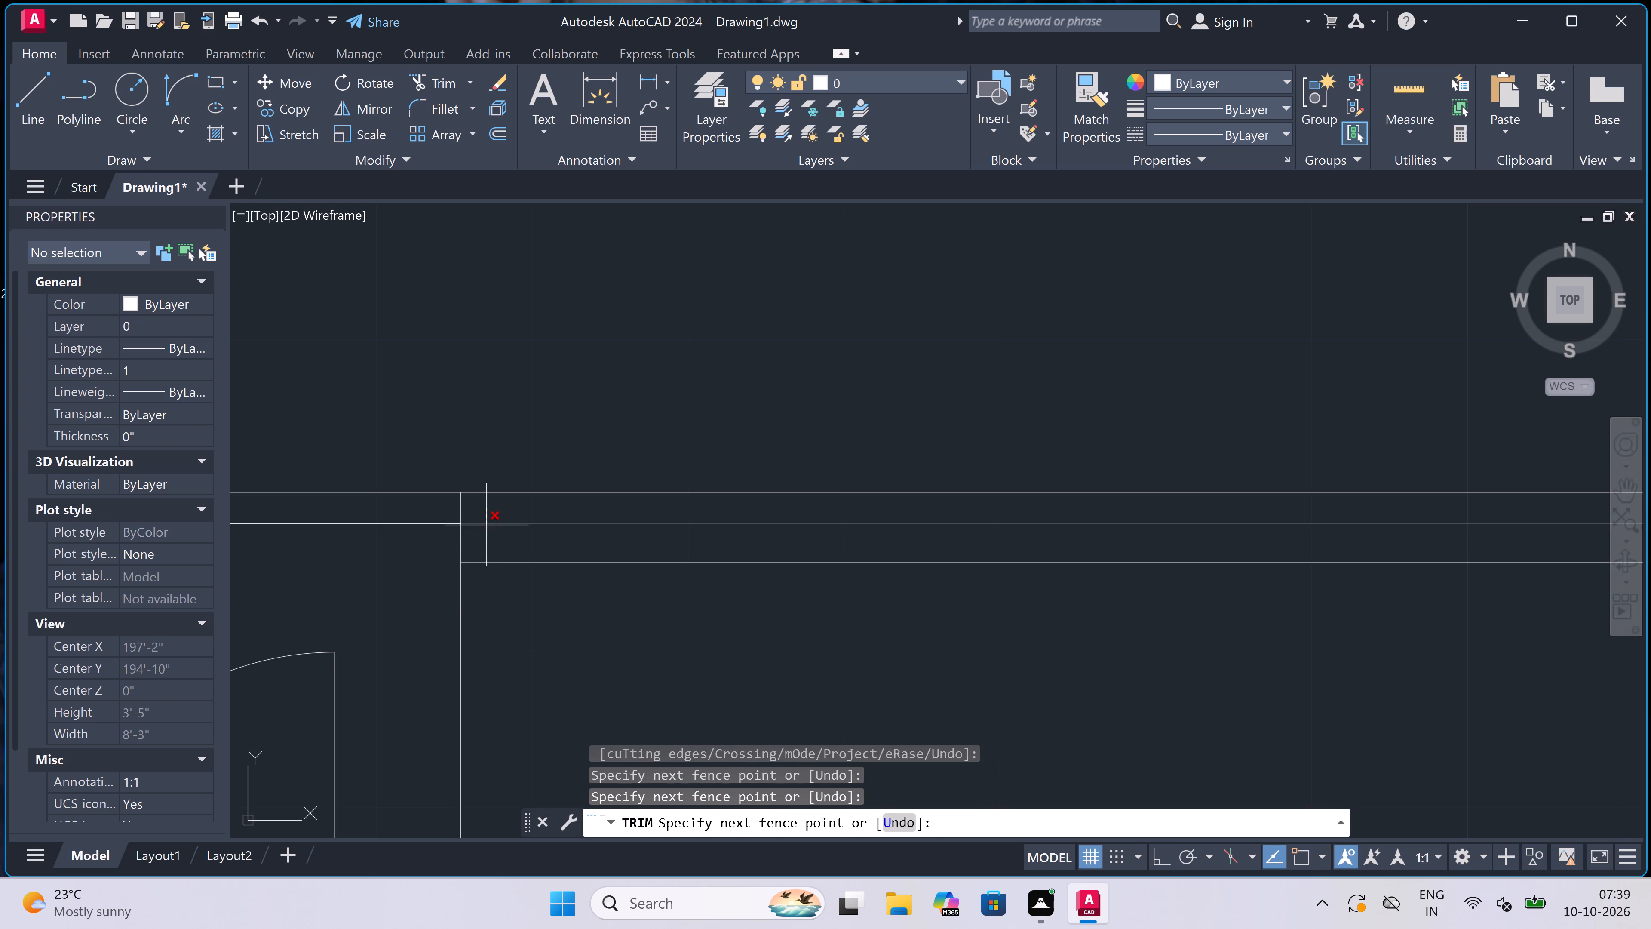
pyautogui.click(488, 547)
pyautogui.scroll(-3, 503, 510)
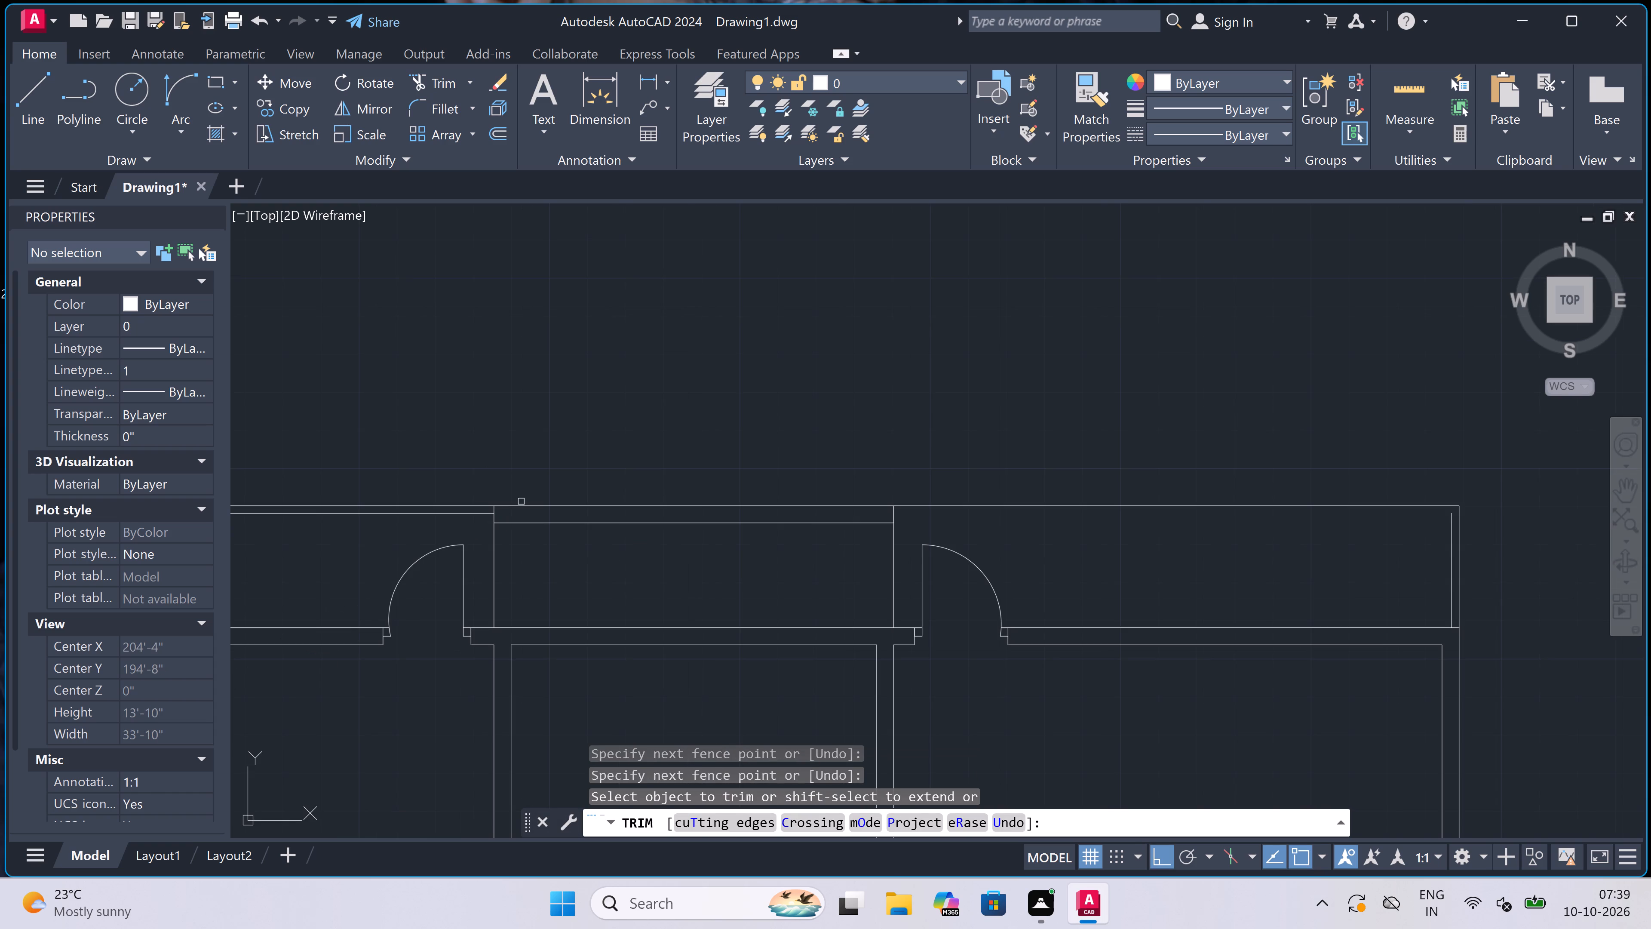
pyautogui.press('Escape')
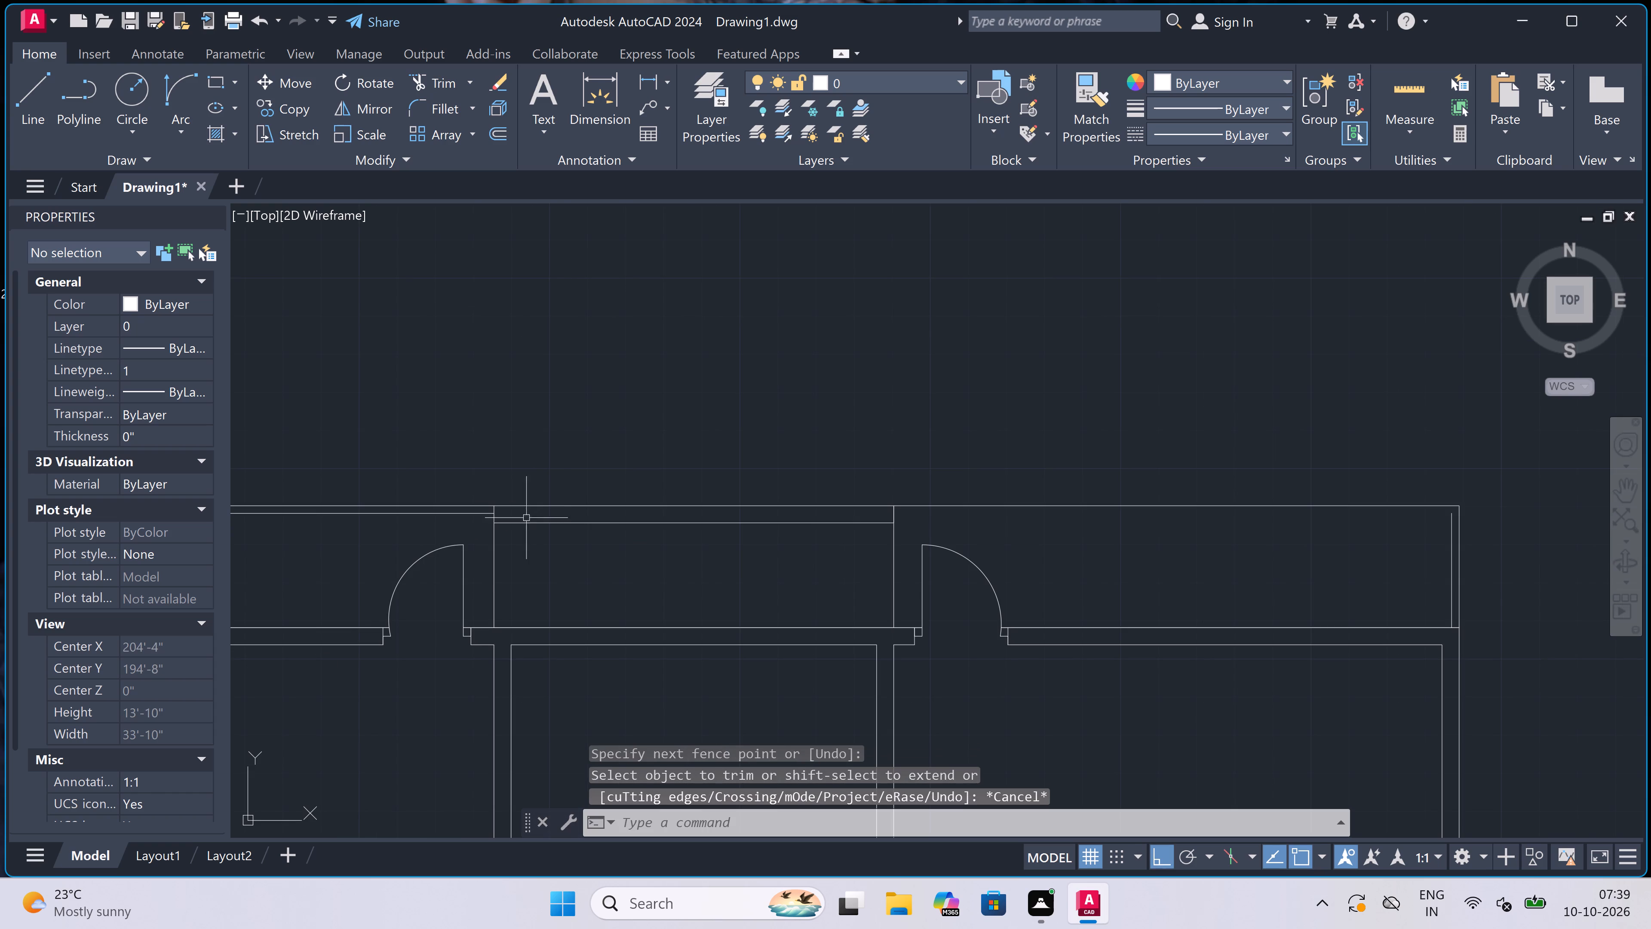
# Draw a line from the top wall's outer edge up to the 4.5" offset line, aligned with the first vertical partition's right face.
pyautogui.press('l')
pyautogui.press('space')
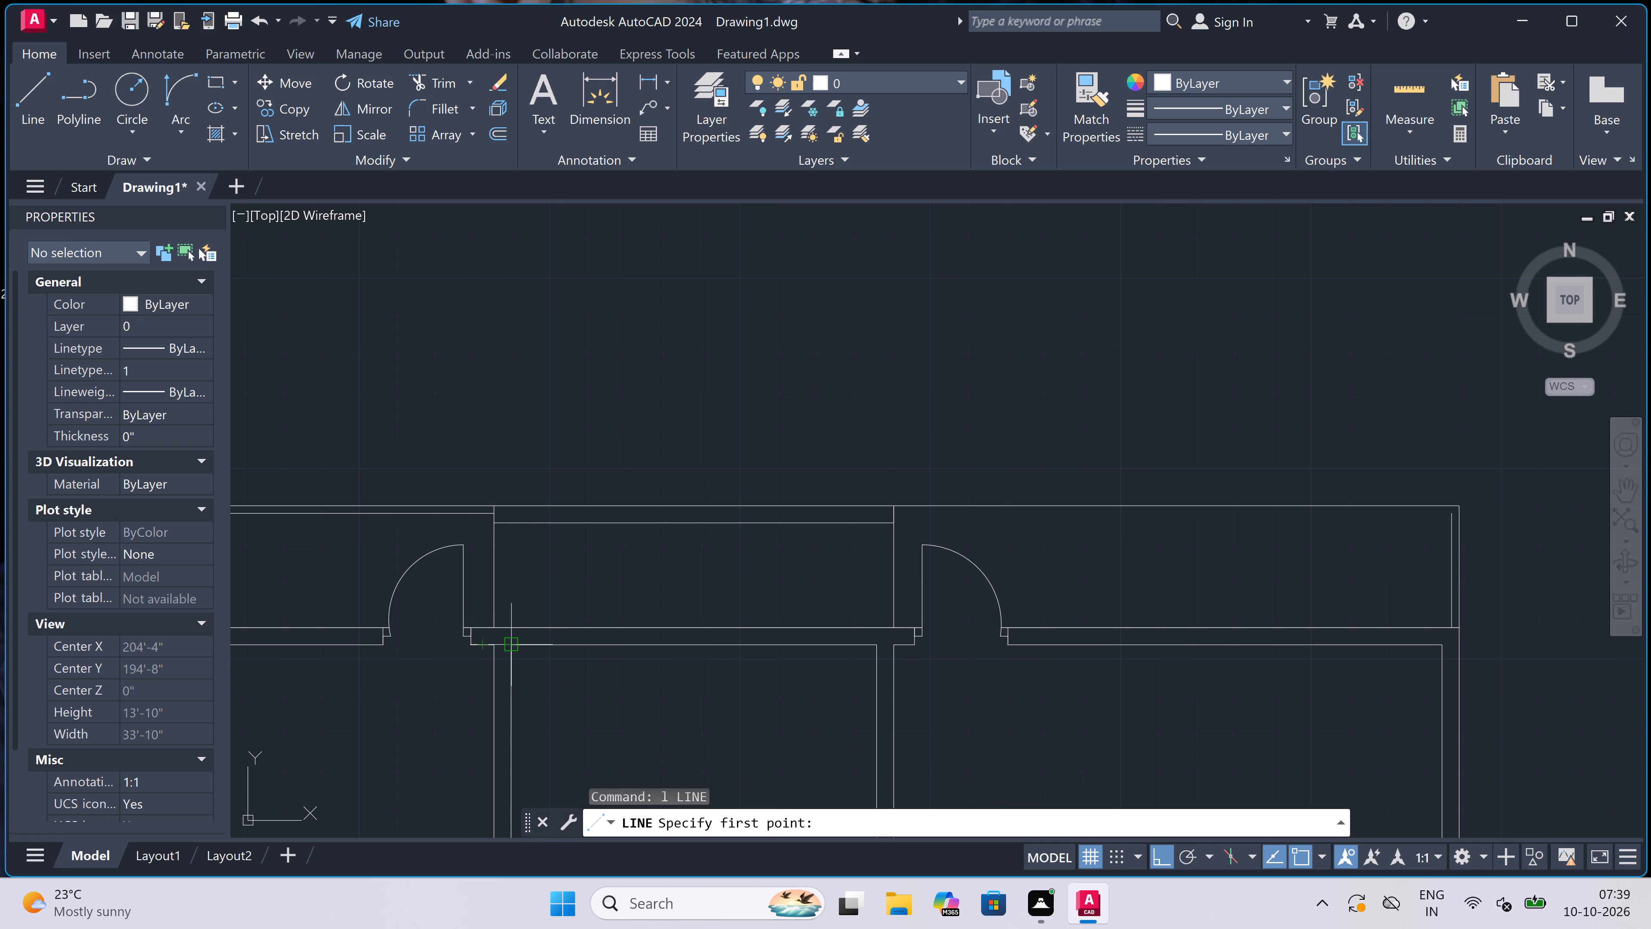
pyautogui.scroll(2, 516, 618)
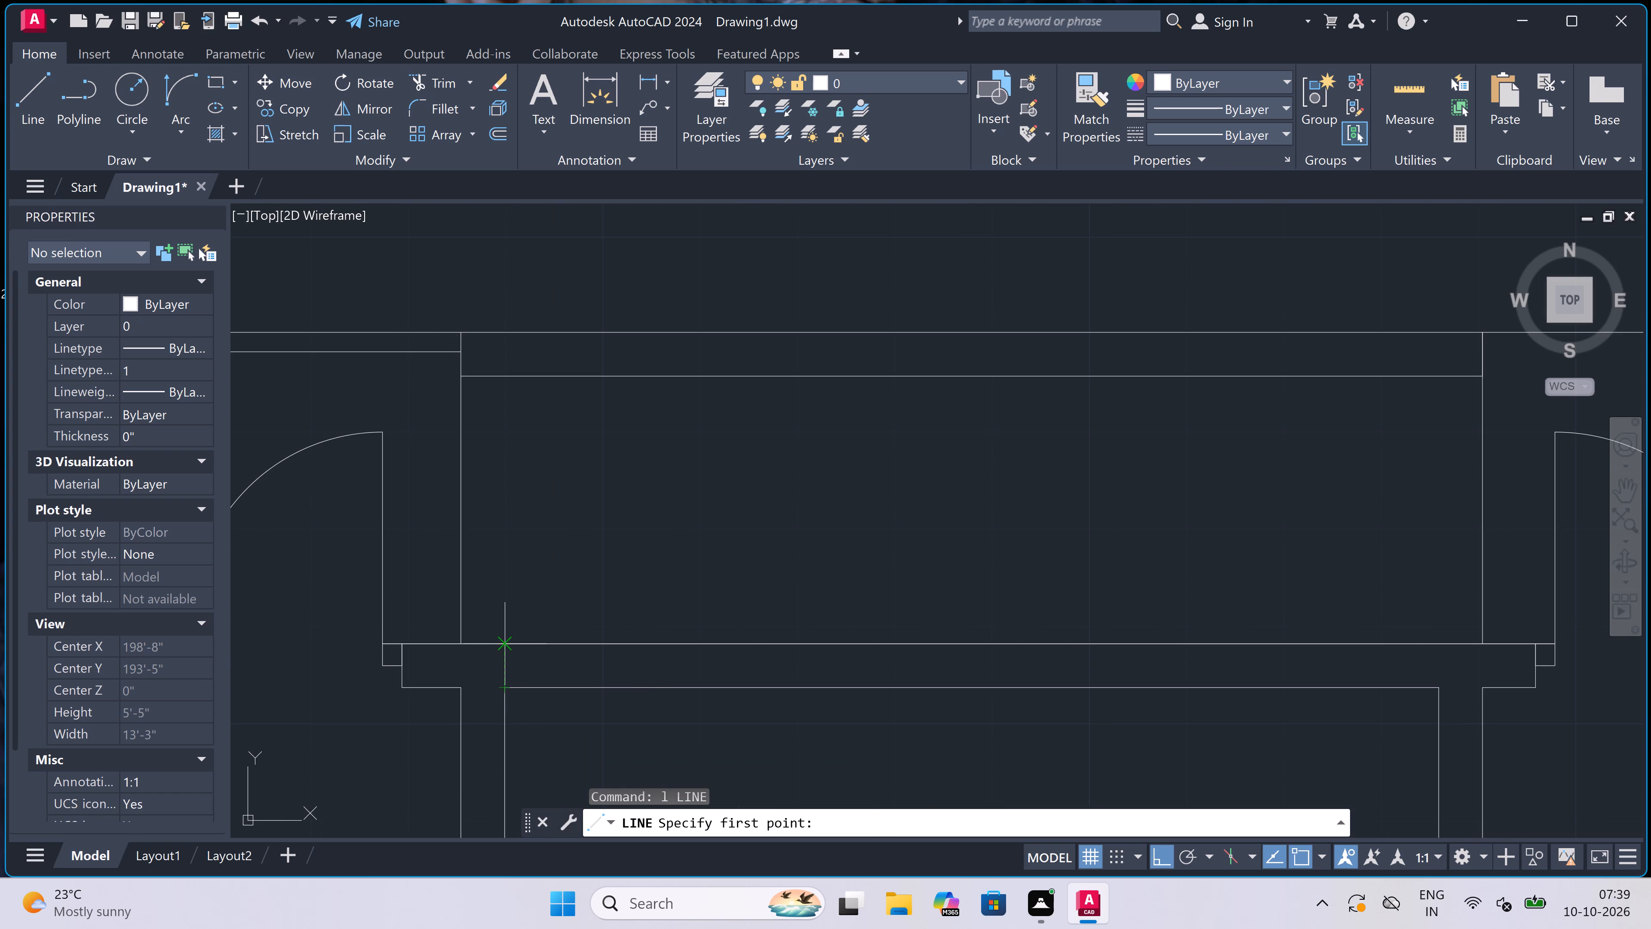
pyautogui.click(510, 646)
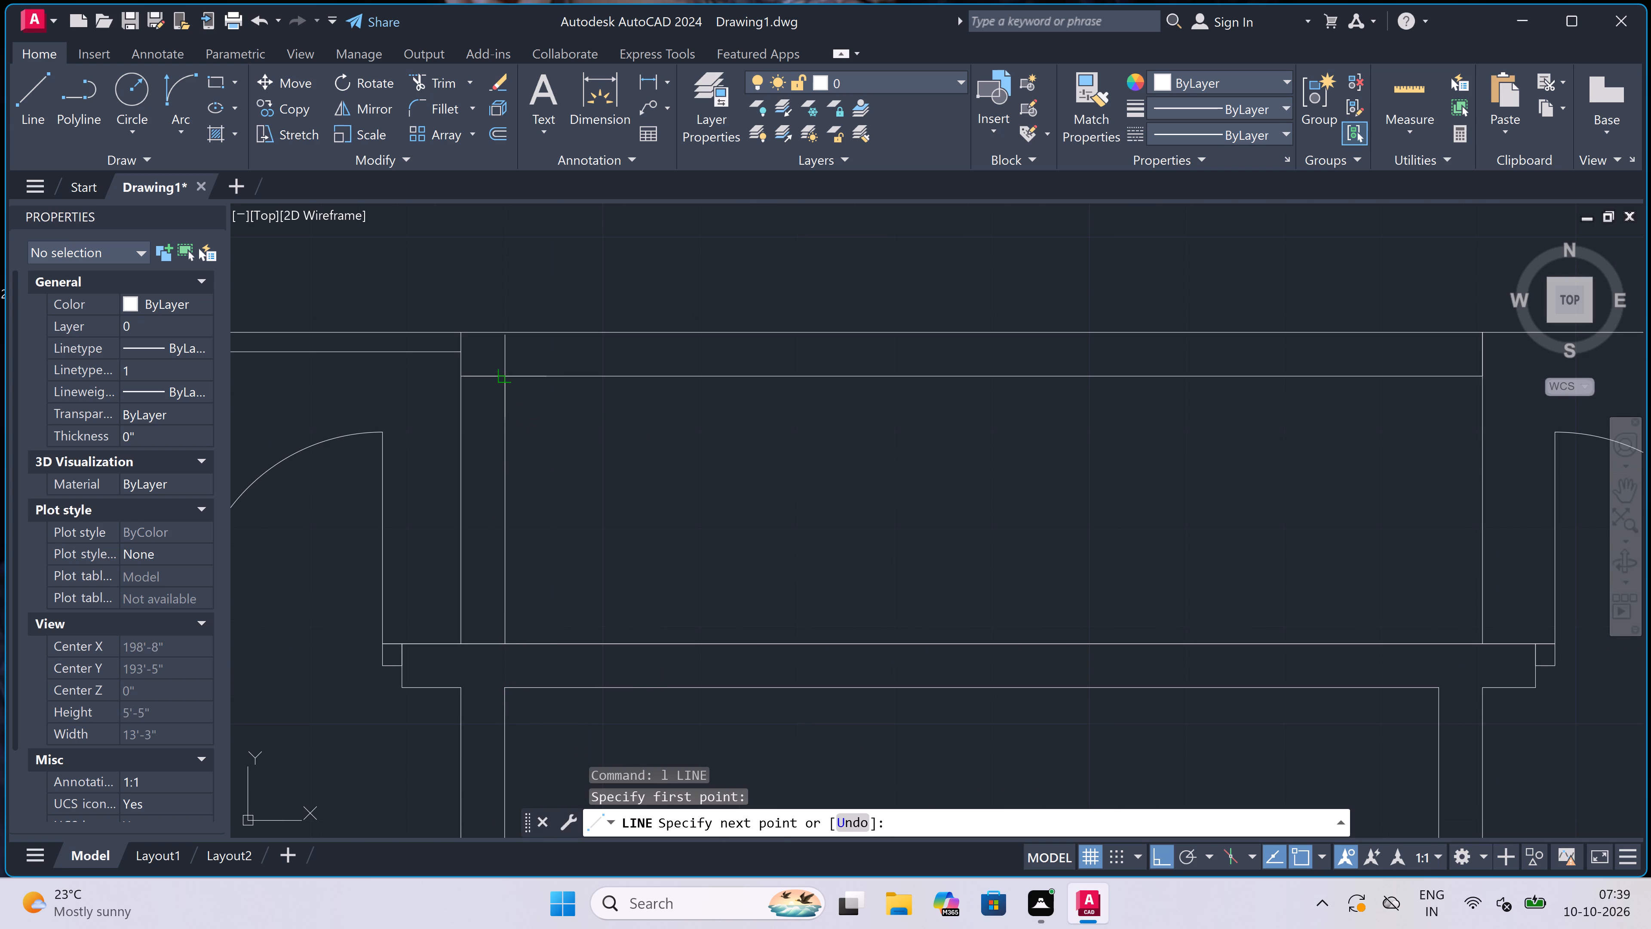
pyautogui.click(509, 379)
pyautogui.press('Escape')
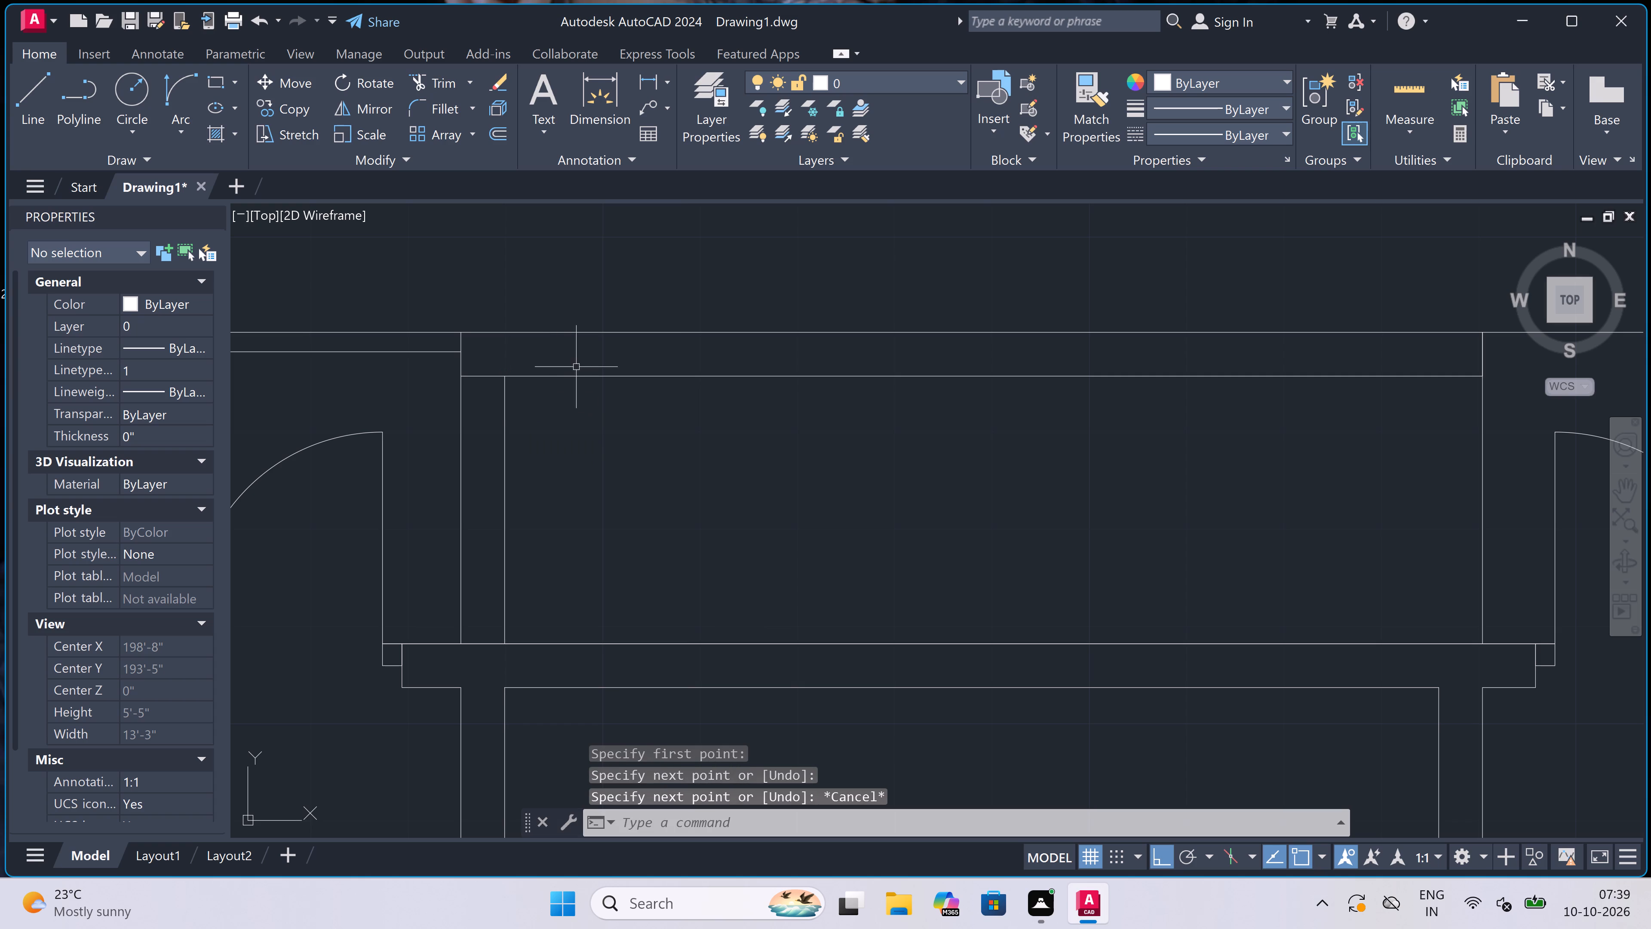
# Draw a short vertical line across the 4.5" band, from its inner line to the projection's top line, between the two dividers.
pyautogui.press('space')
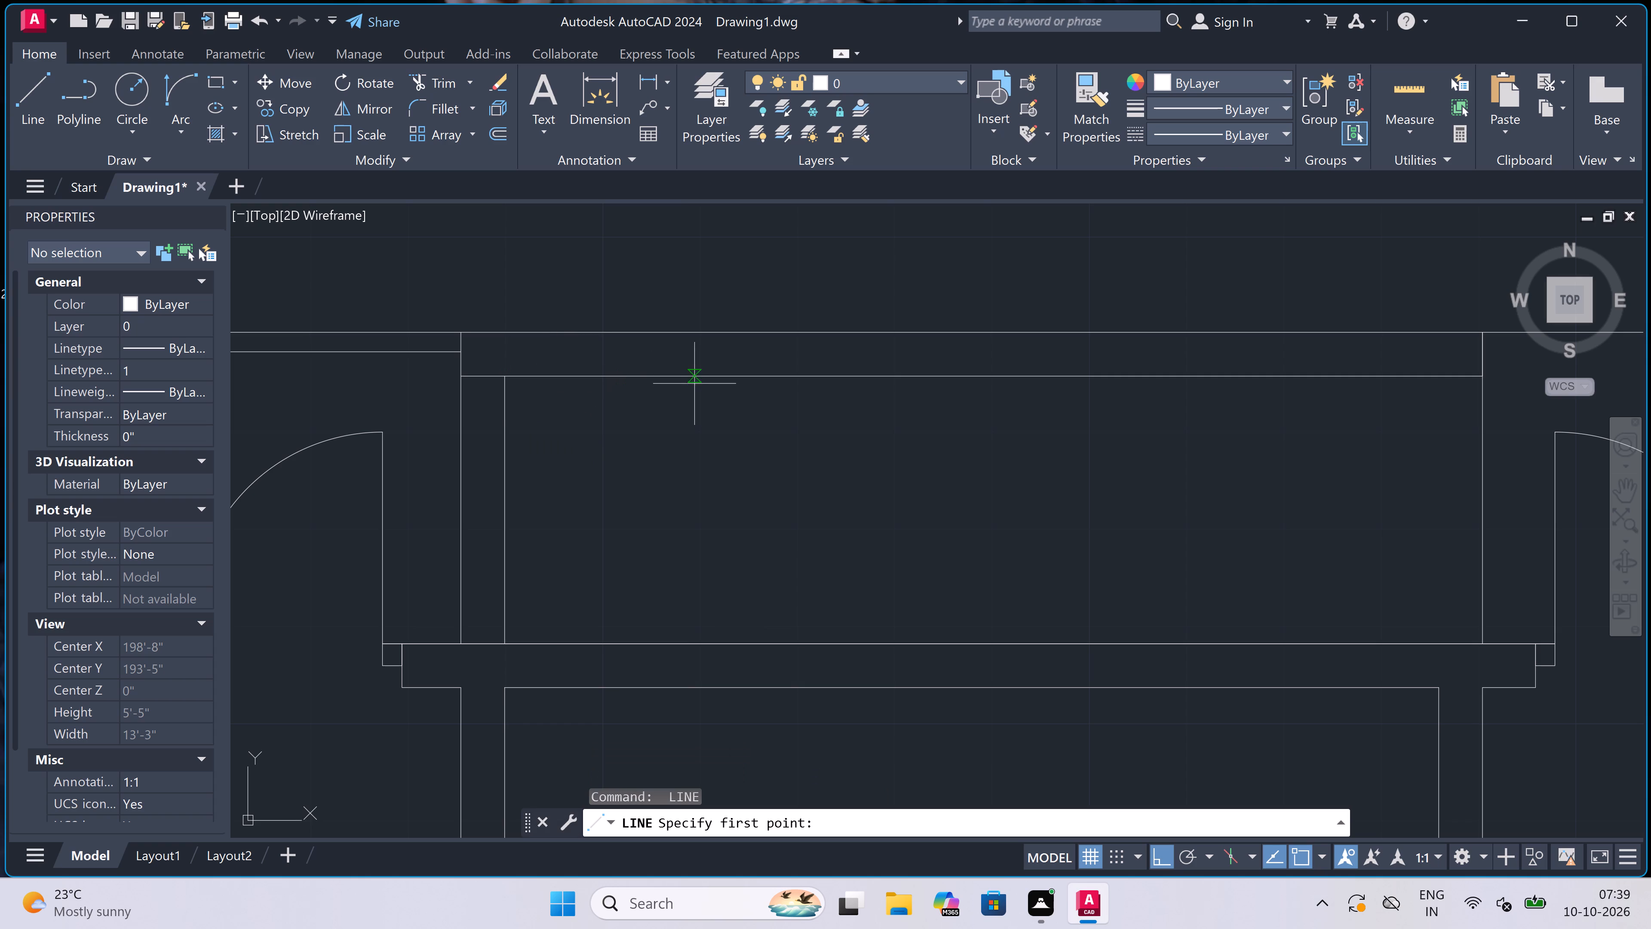
pyautogui.click(721, 372)
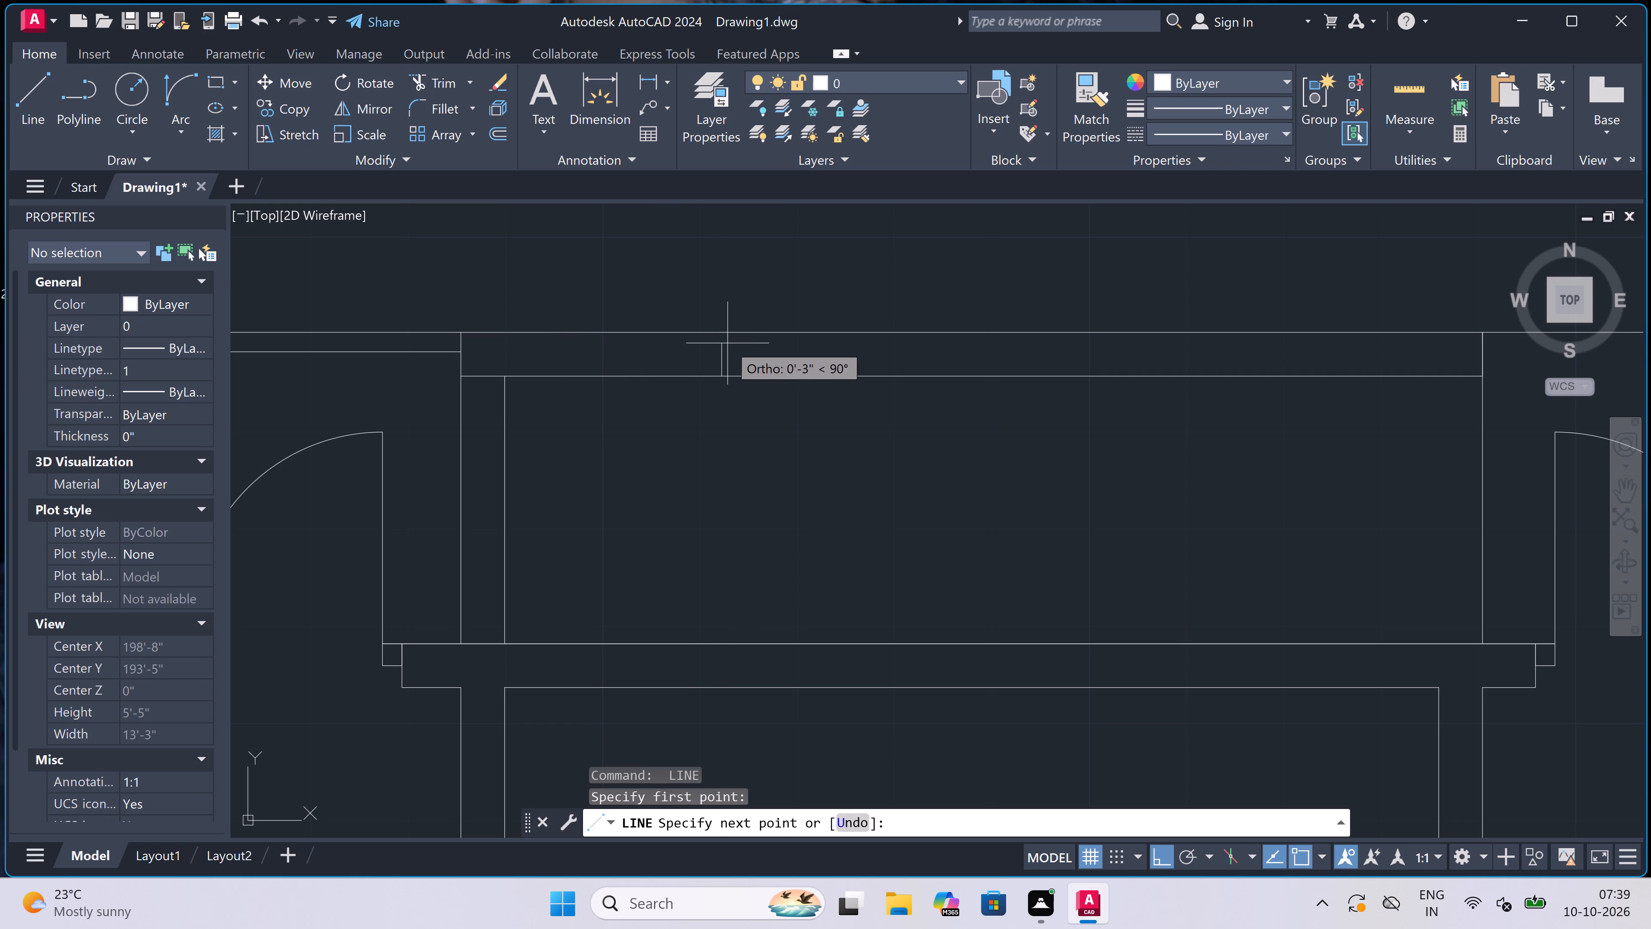
pyautogui.click(727, 336)
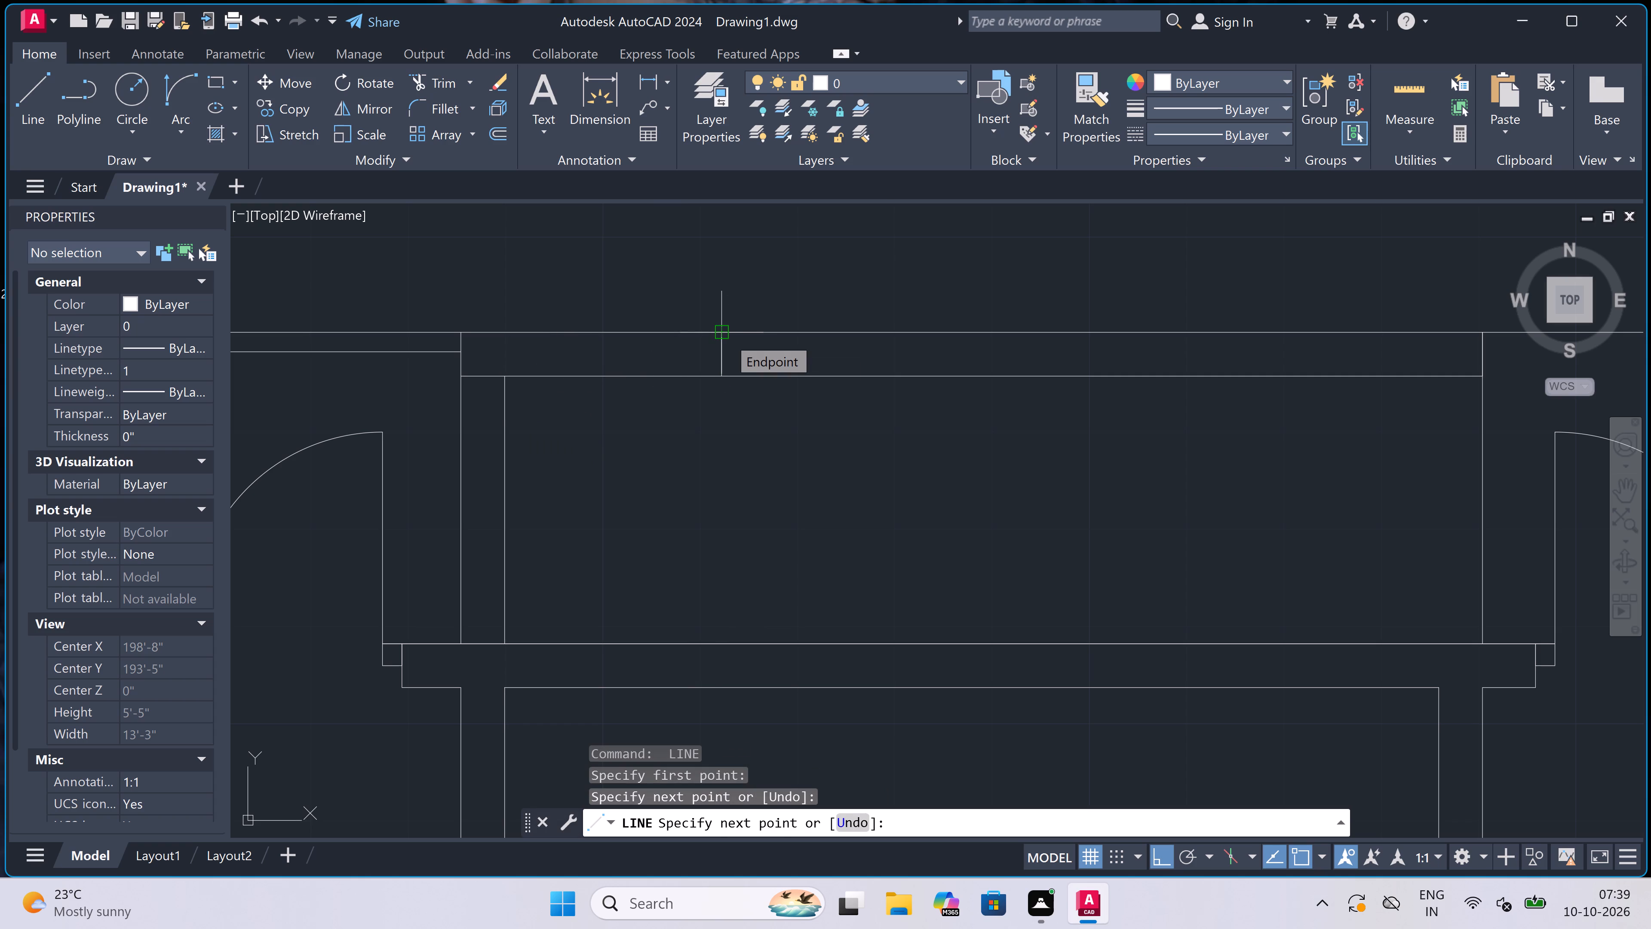
pyautogui.press('Escape')
# Trim the 4.5" band's inner line between the two faces of the projection's first divider.
pyautogui.write('tr')
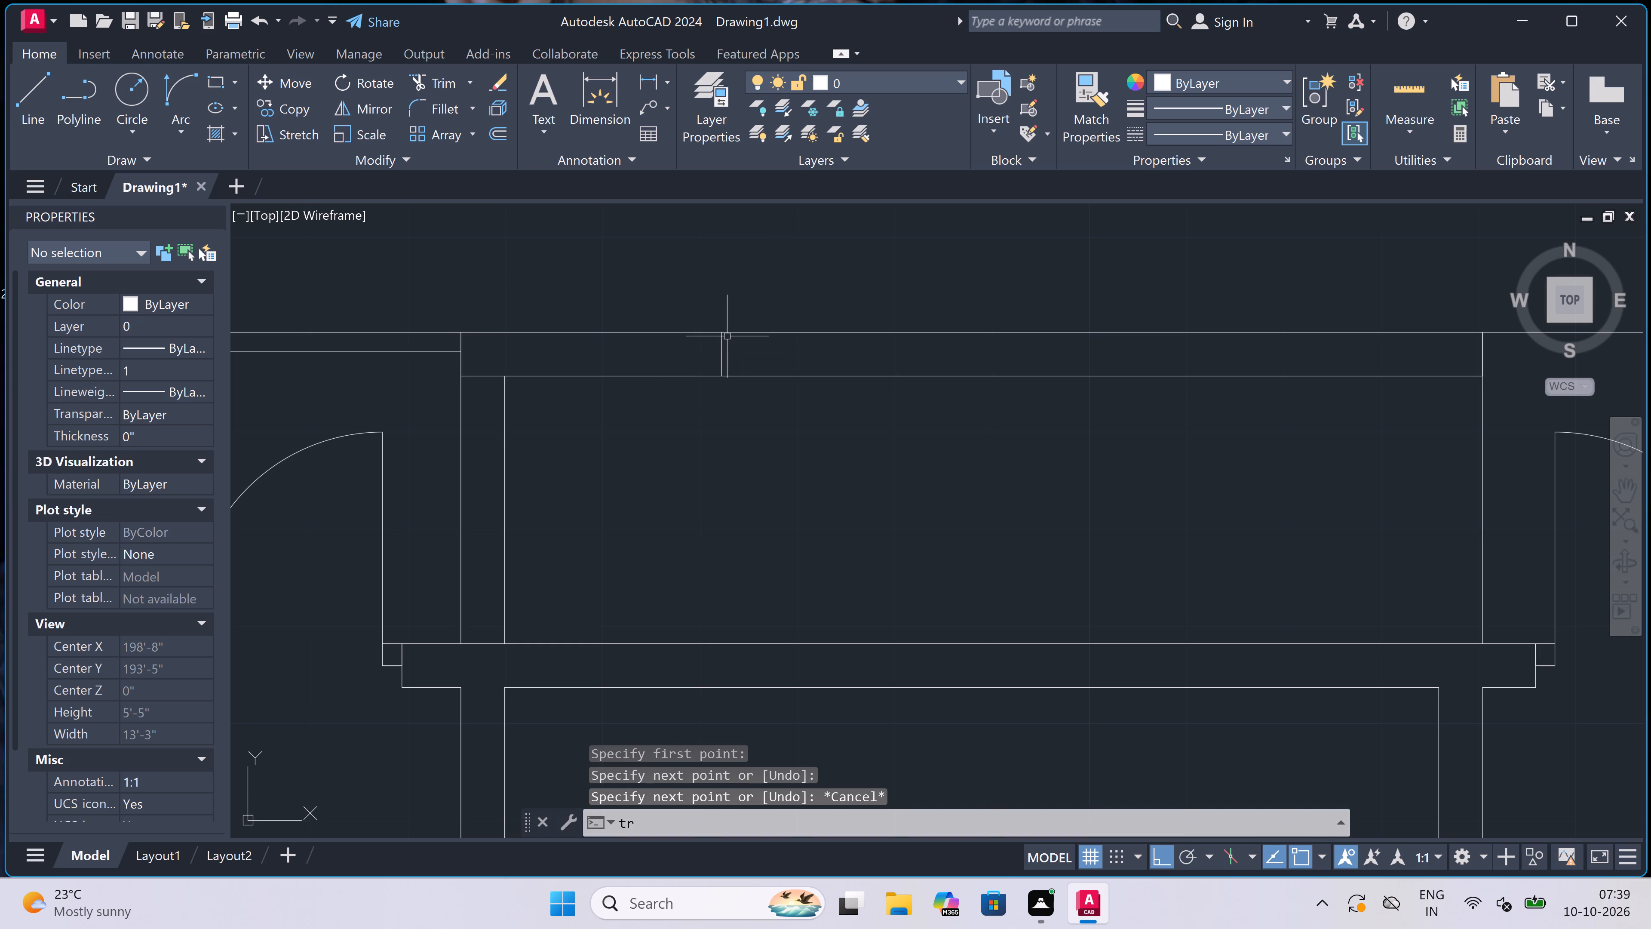
pyautogui.press('space')
pyautogui.click(501, 371)
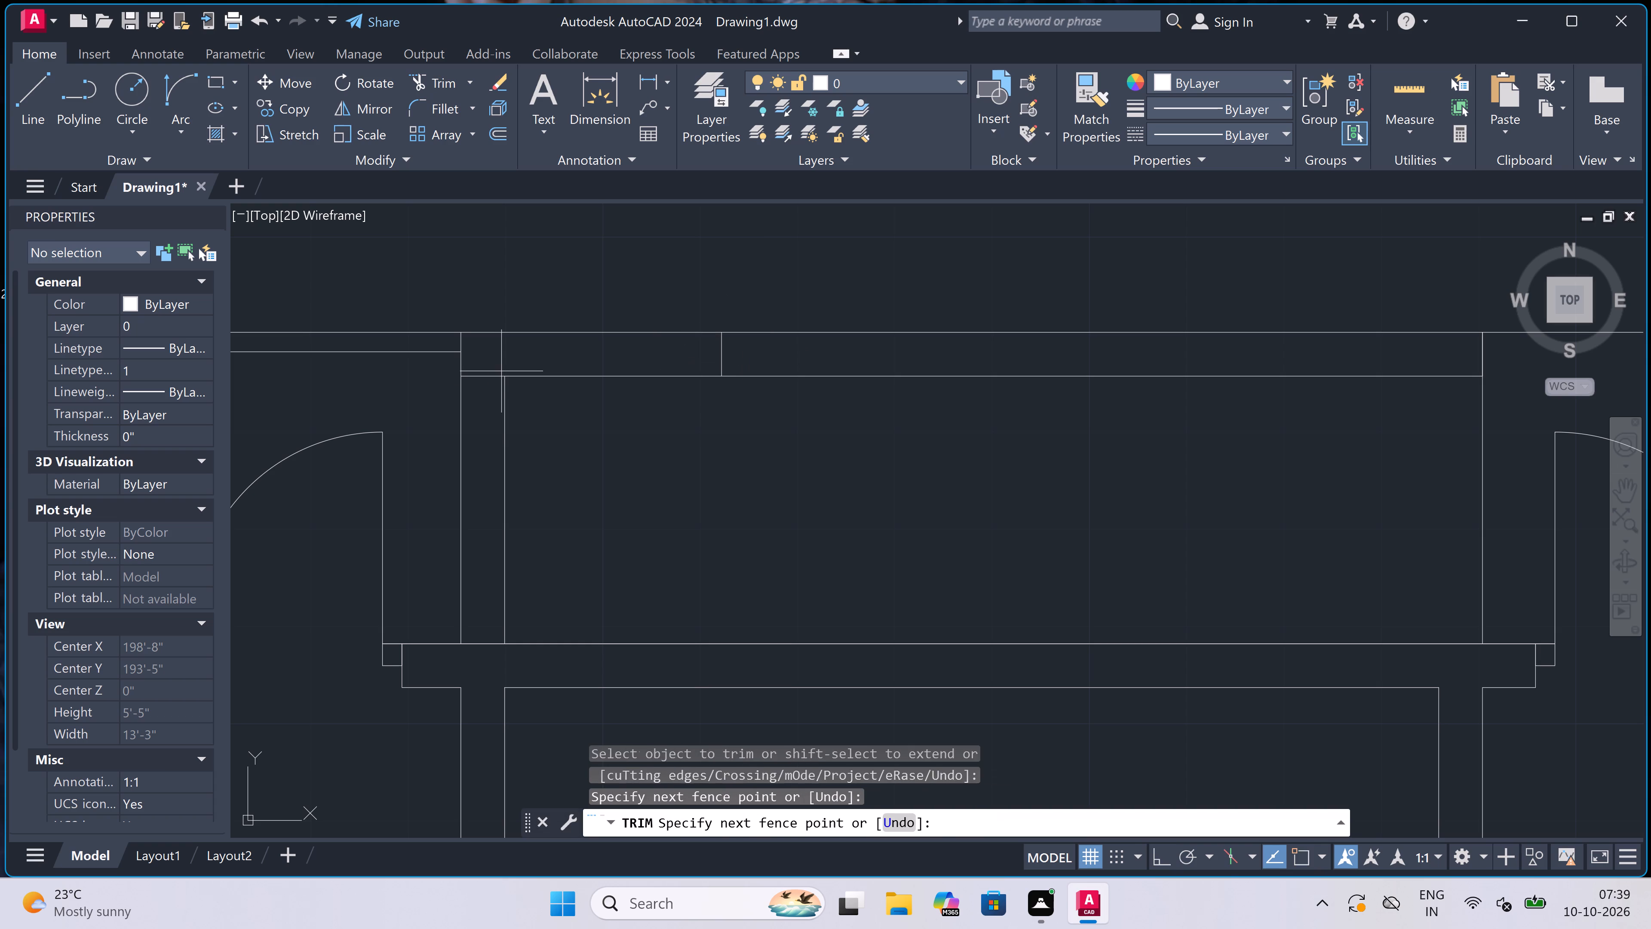
pyautogui.click(485, 404)
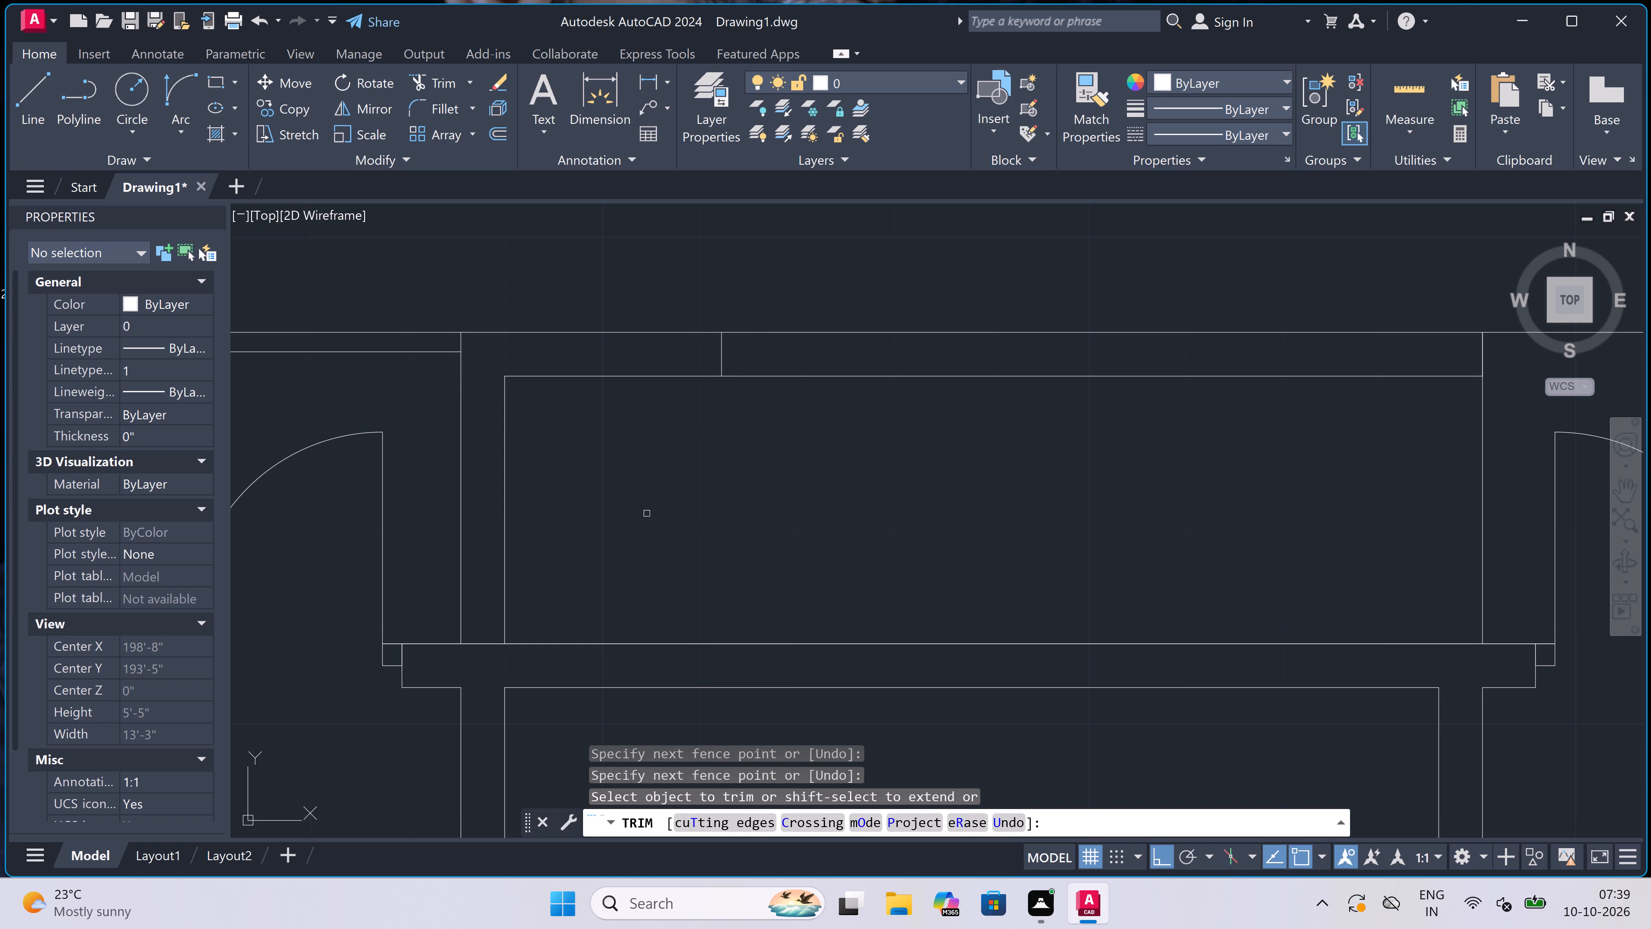
pyautogui.scroll(-3, 611, 552)
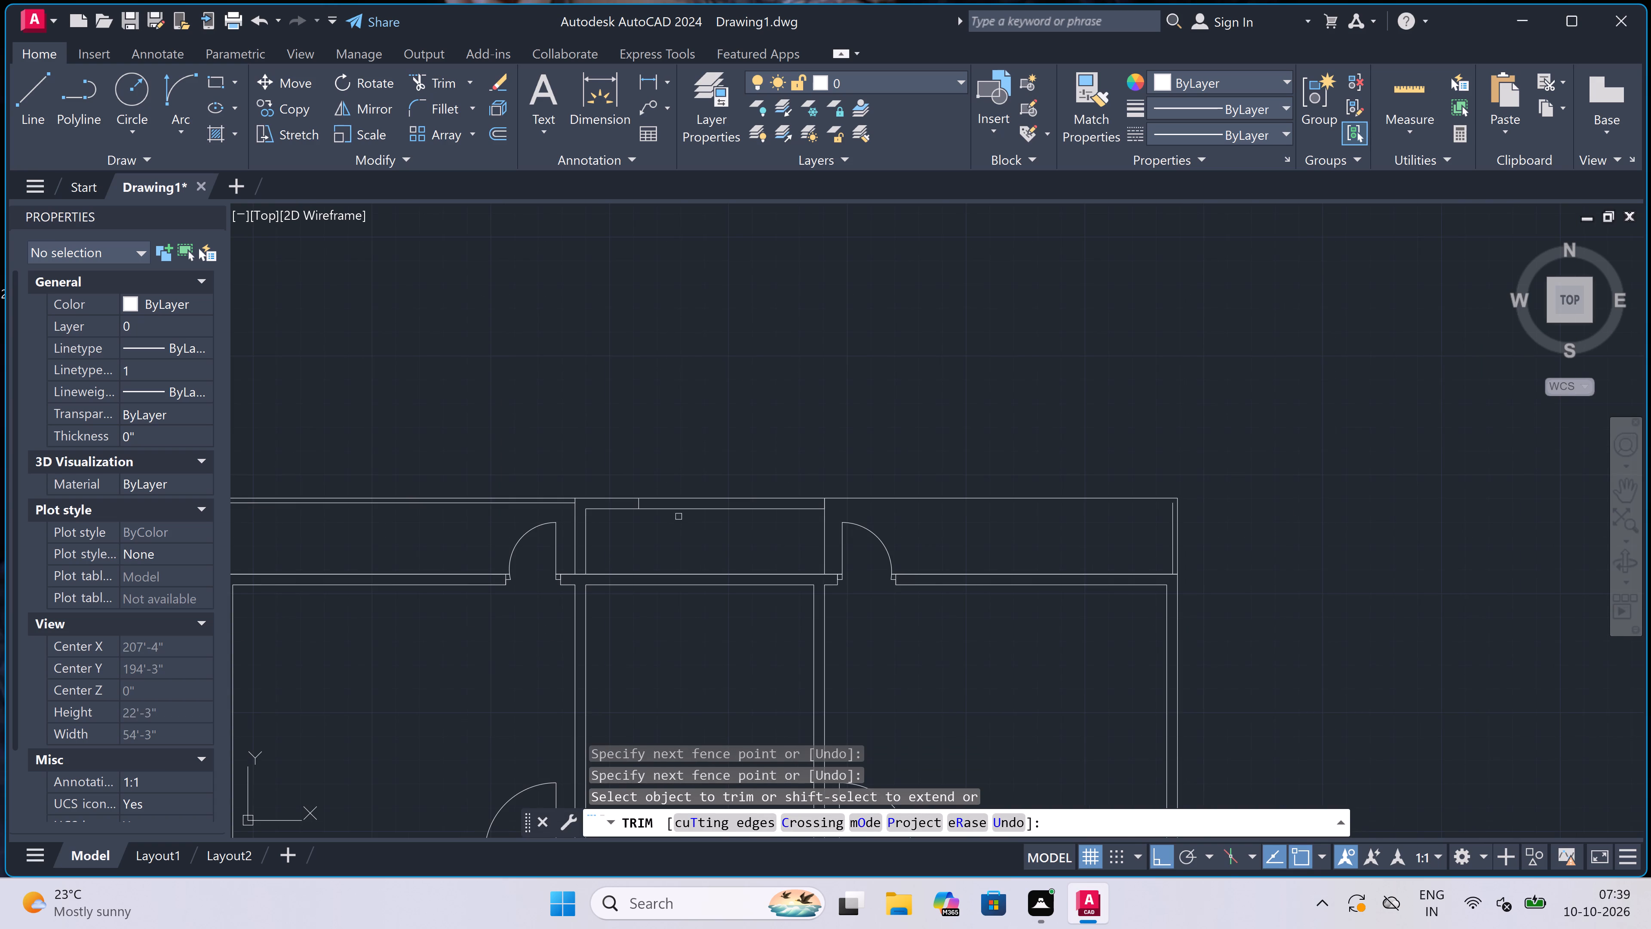
pyautogui.scroll(2, 741, 508)
pyautogui.press('Escape')
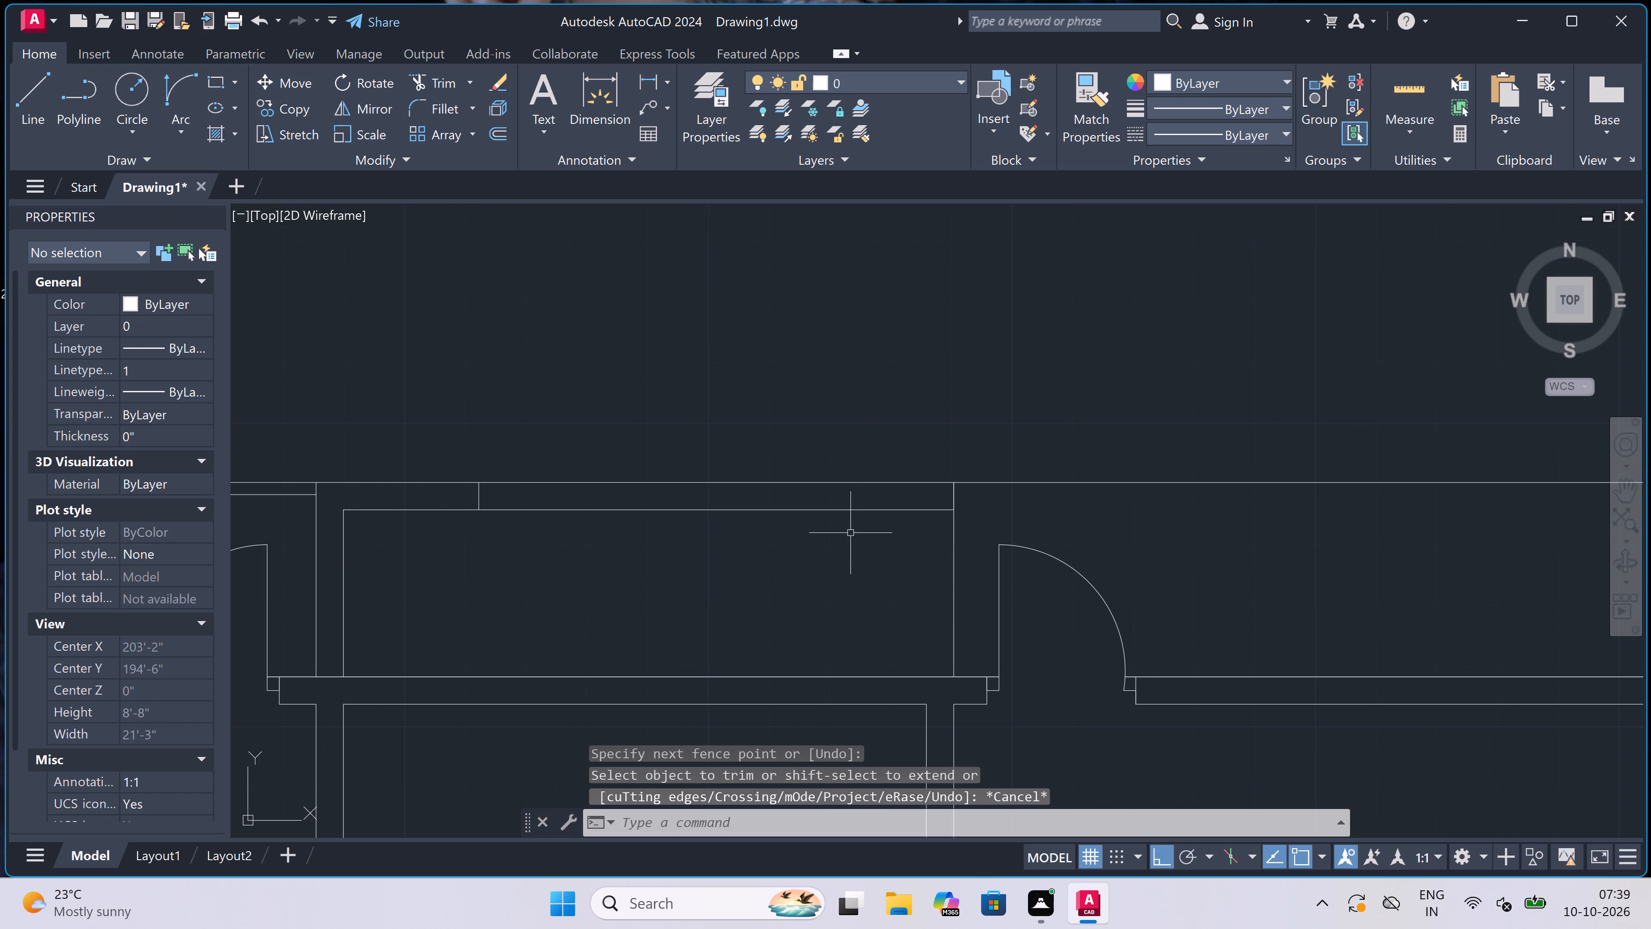
# Draw a line from the top wall's outer edge up to the 4.5" offset line, aligned with the second vertical partition's left face.
pyautogui.press('l')
pyautogui.press('space')
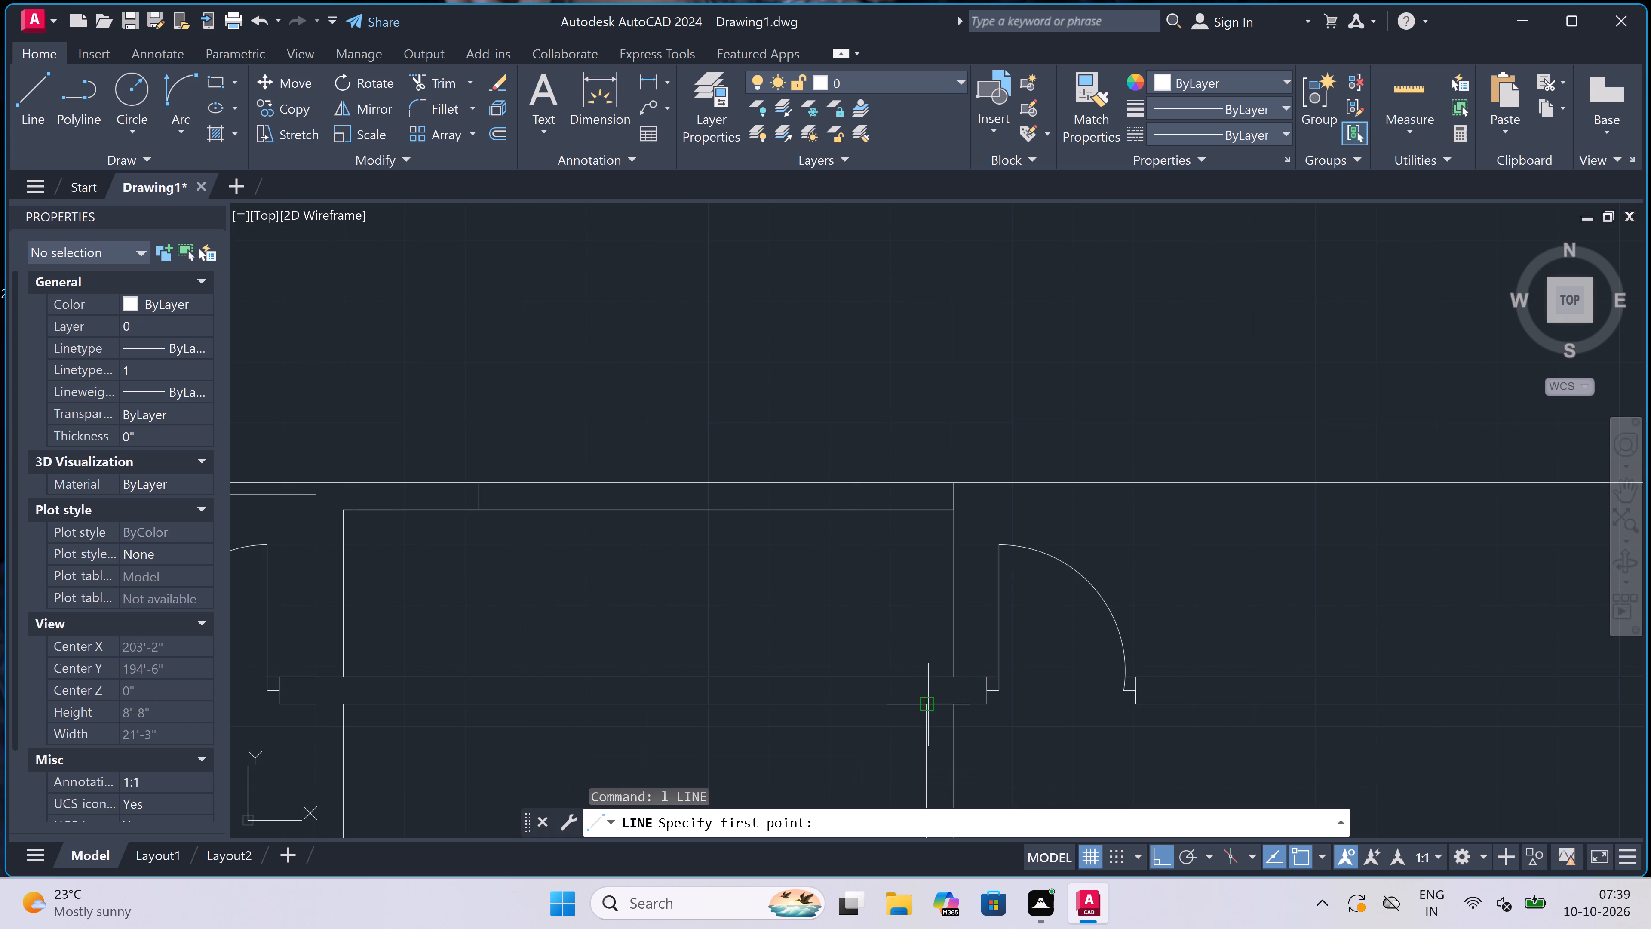
pyautogui.click(929, 681)
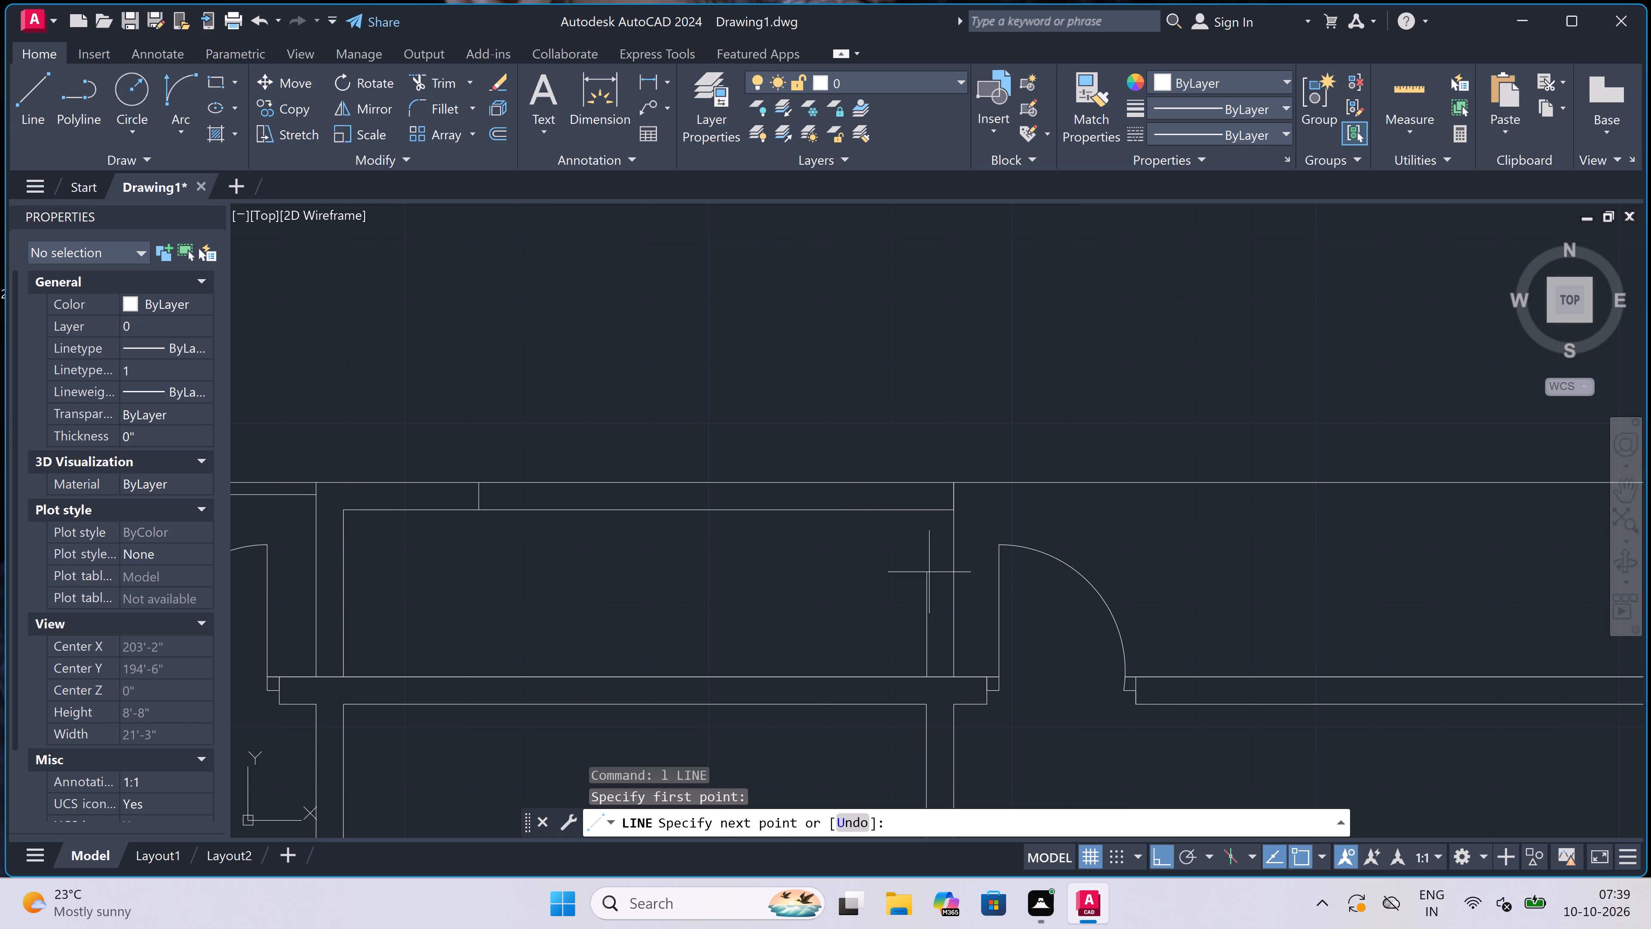
pyautogui.click(927, 515)
pyautogui.press('Escape')
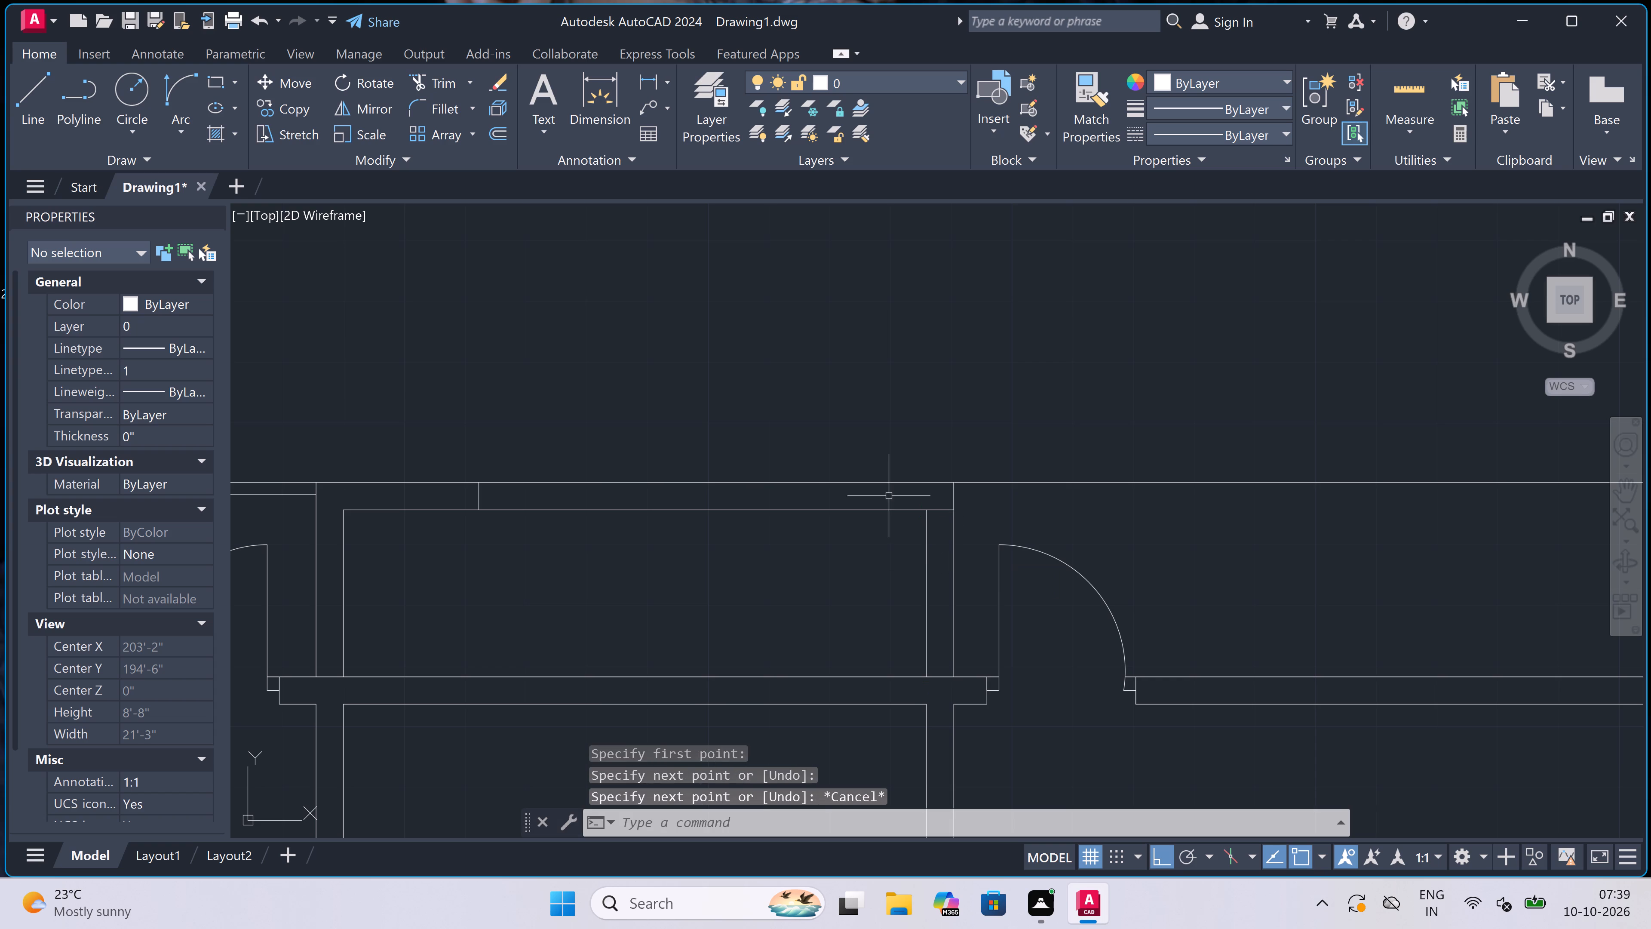
# Draw a second short vertical line across the 4.5" band, between the first short line and the second divider.
pyautogui.press('space')
pyautogui.click(779, 514)
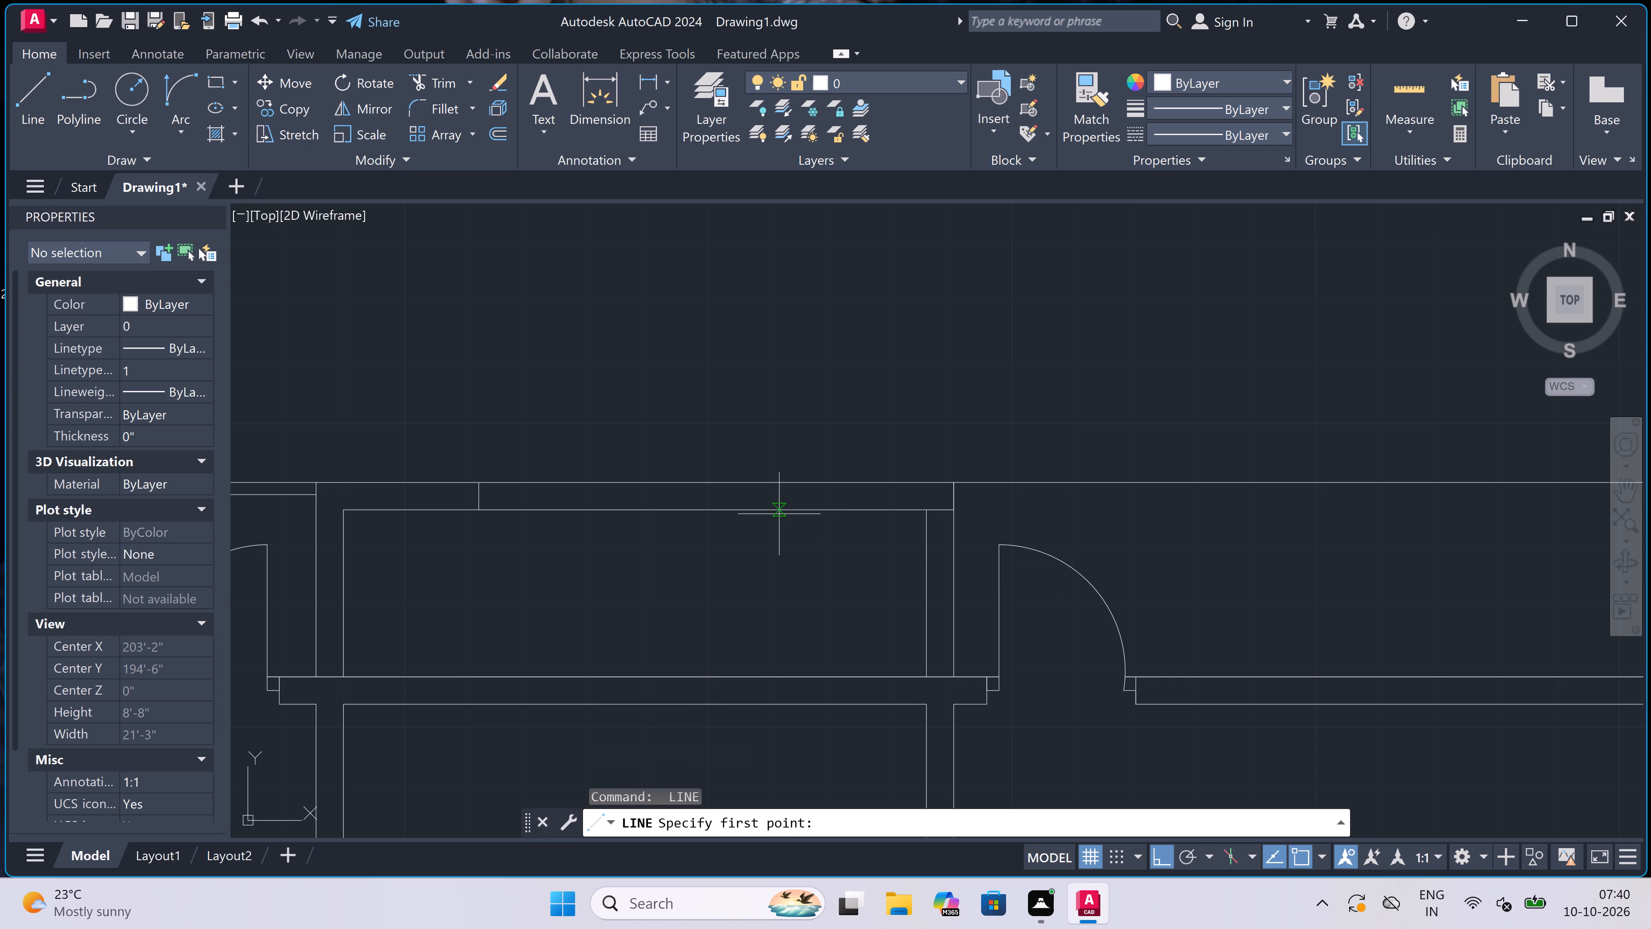
pyautogui.click(777, 483)
pyautogui.press('Escape')
# Trim both lines of the 4.5" band between the two short vertical lines to open a gap in the middle bay.
pyautogui.press('t')
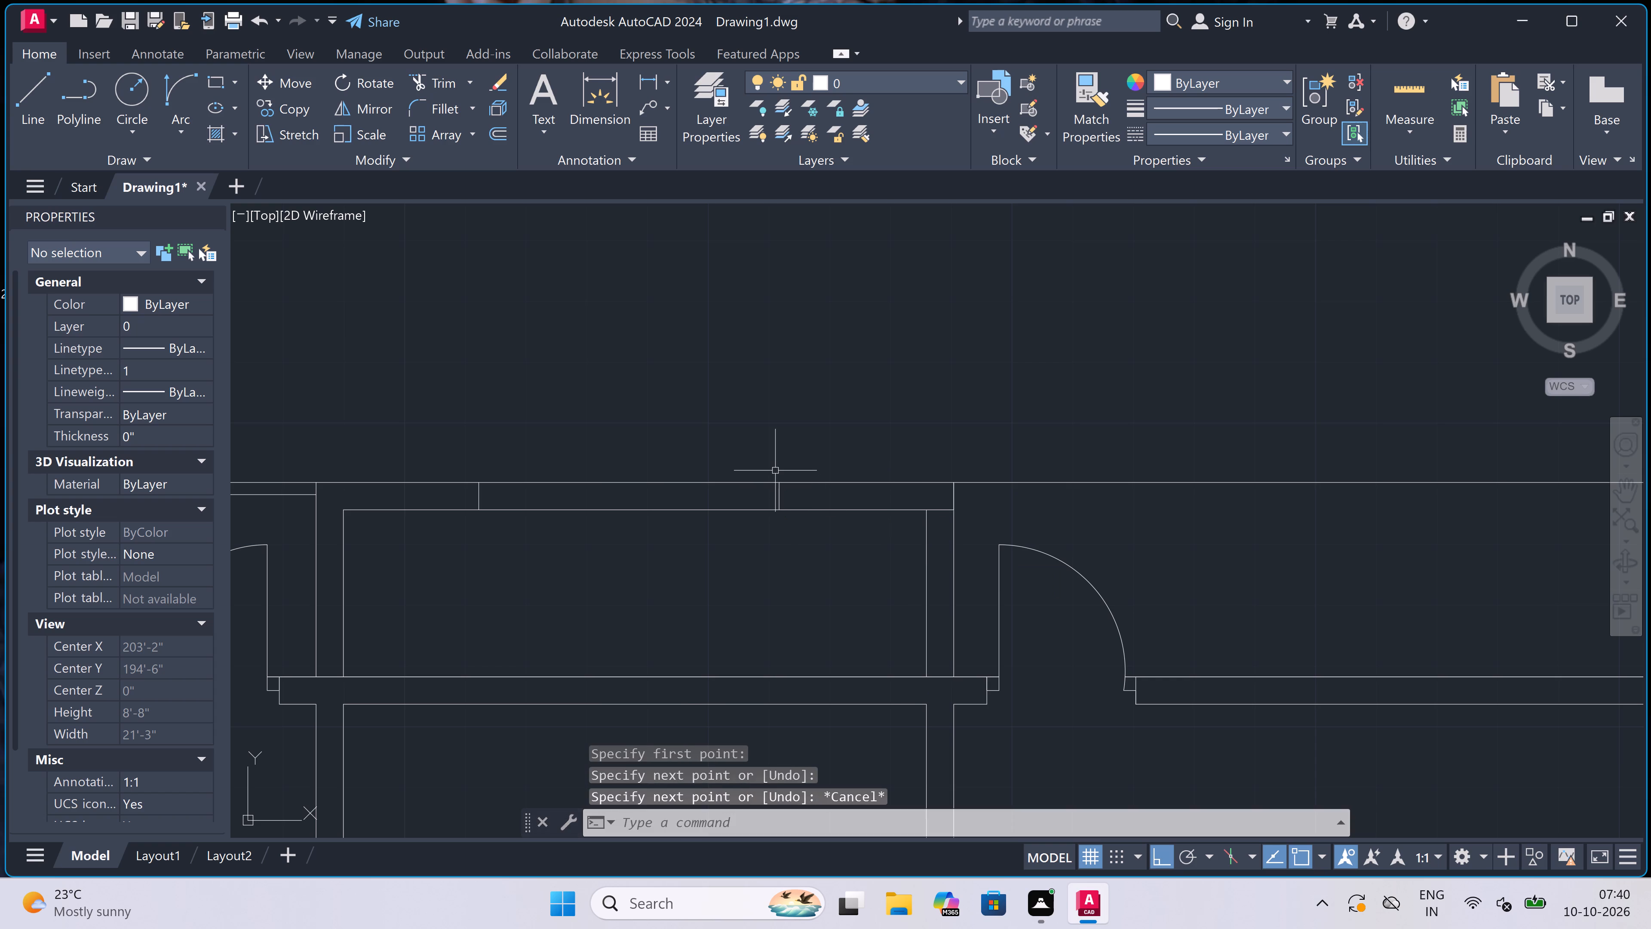
pyautogui.press('r')
pyautogui.press('space')
pyautogui.click(739, 402)
pyautogui.moveTo(687, 581); pyautogui.dragTo(688, 578)
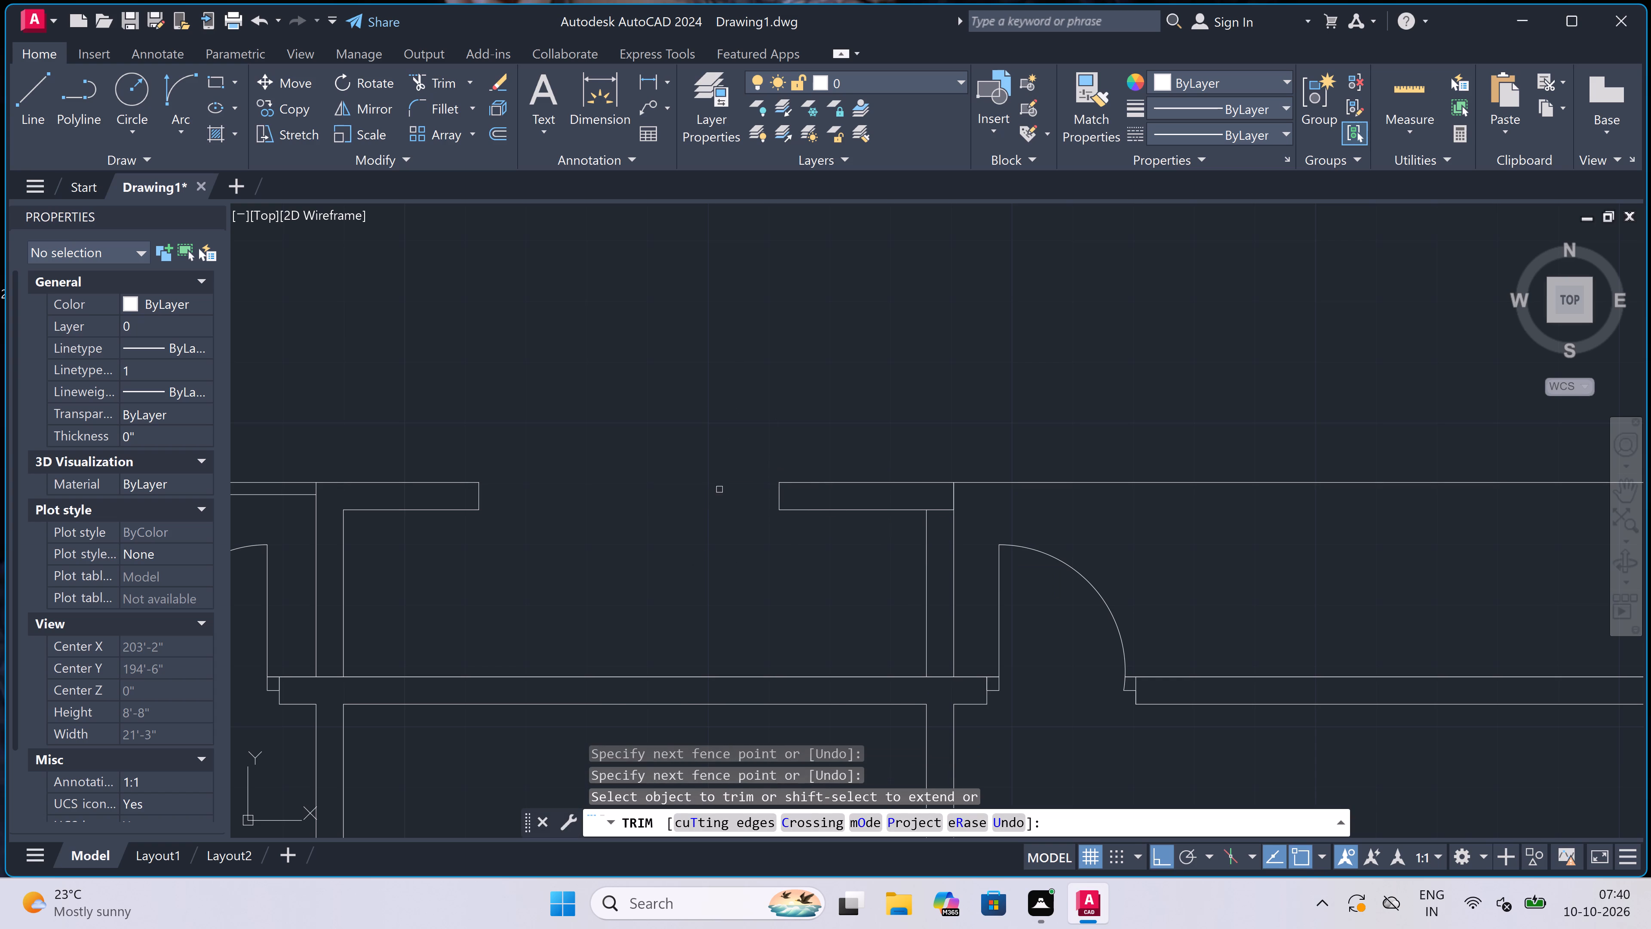
# Trim the 4.5" band's inner line between the two faces of the projection's second divider.
pyautogui.scroll(-3, 728, 474)
pyautogui.scroll(3, 776, 483)
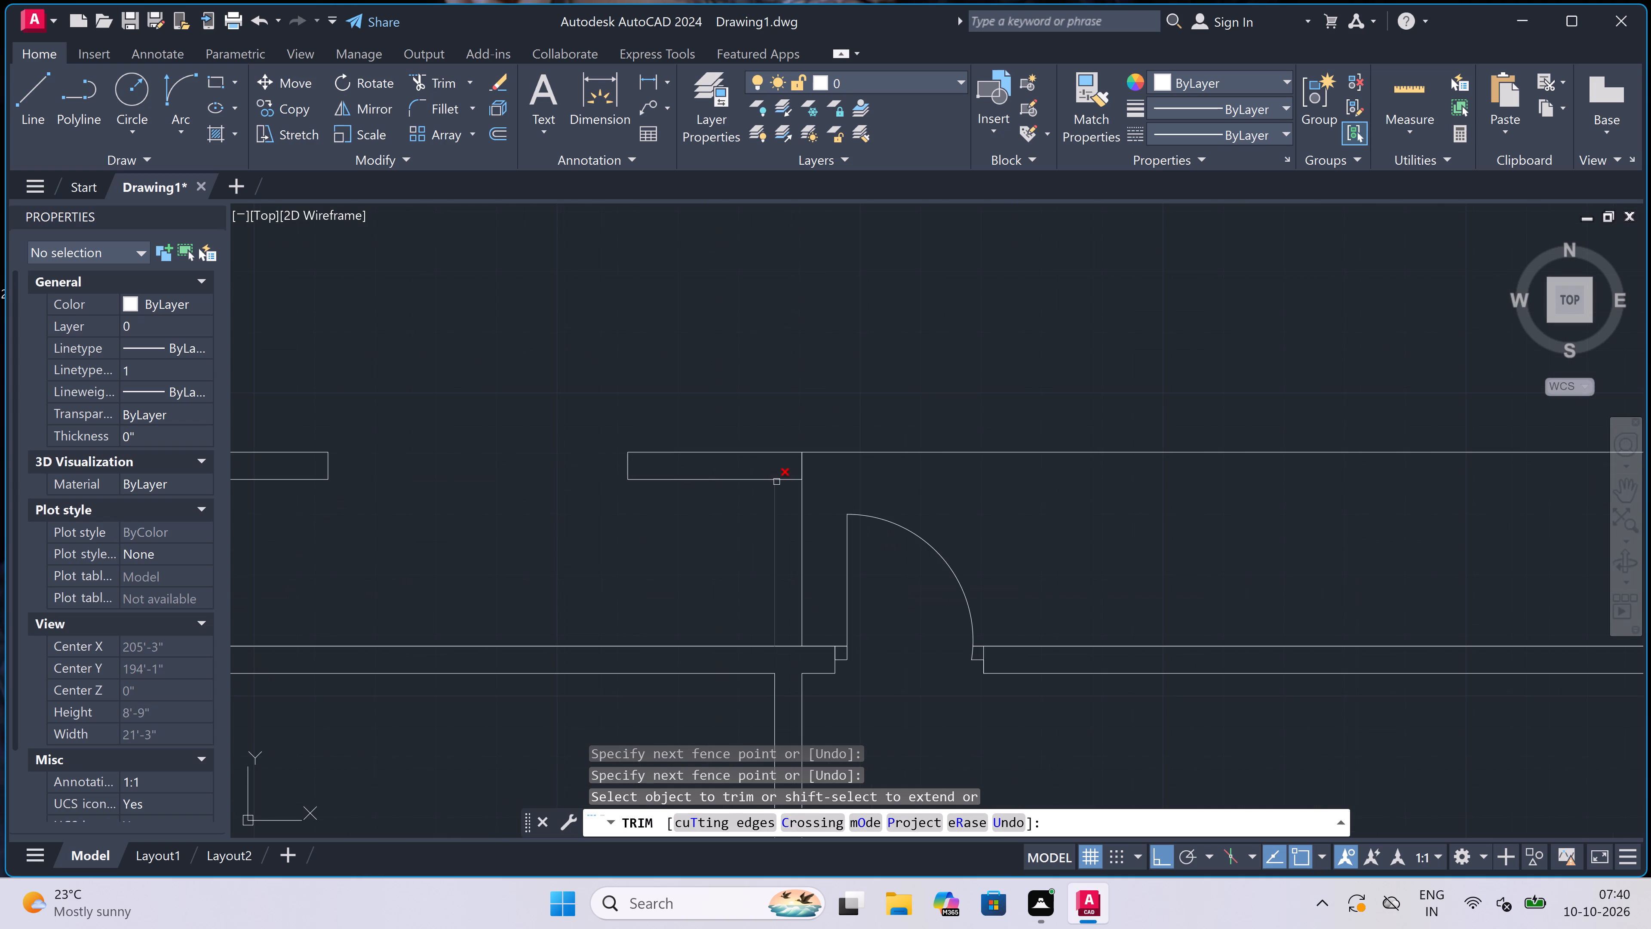
pyautogui.scroll(2, 786, 477)
pyautogui.click(786, 476)
pyautogui.click(786, 518)
pyautogui.scroll(-5, 791, 479)
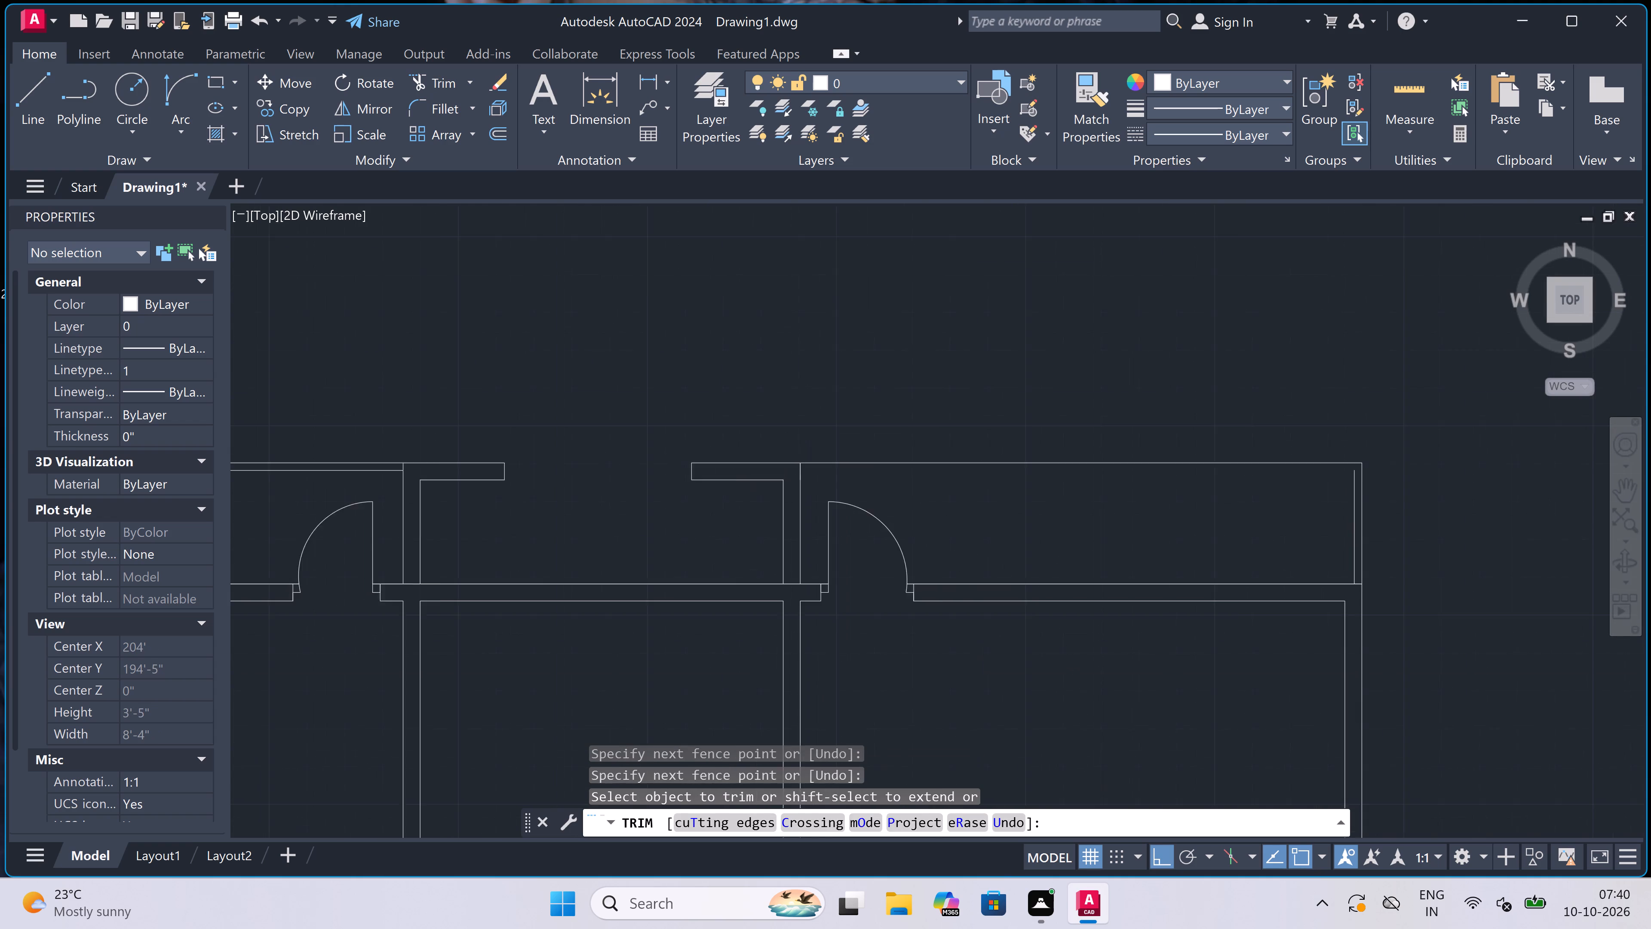
pyautogui.scroll(3, 791, 479)
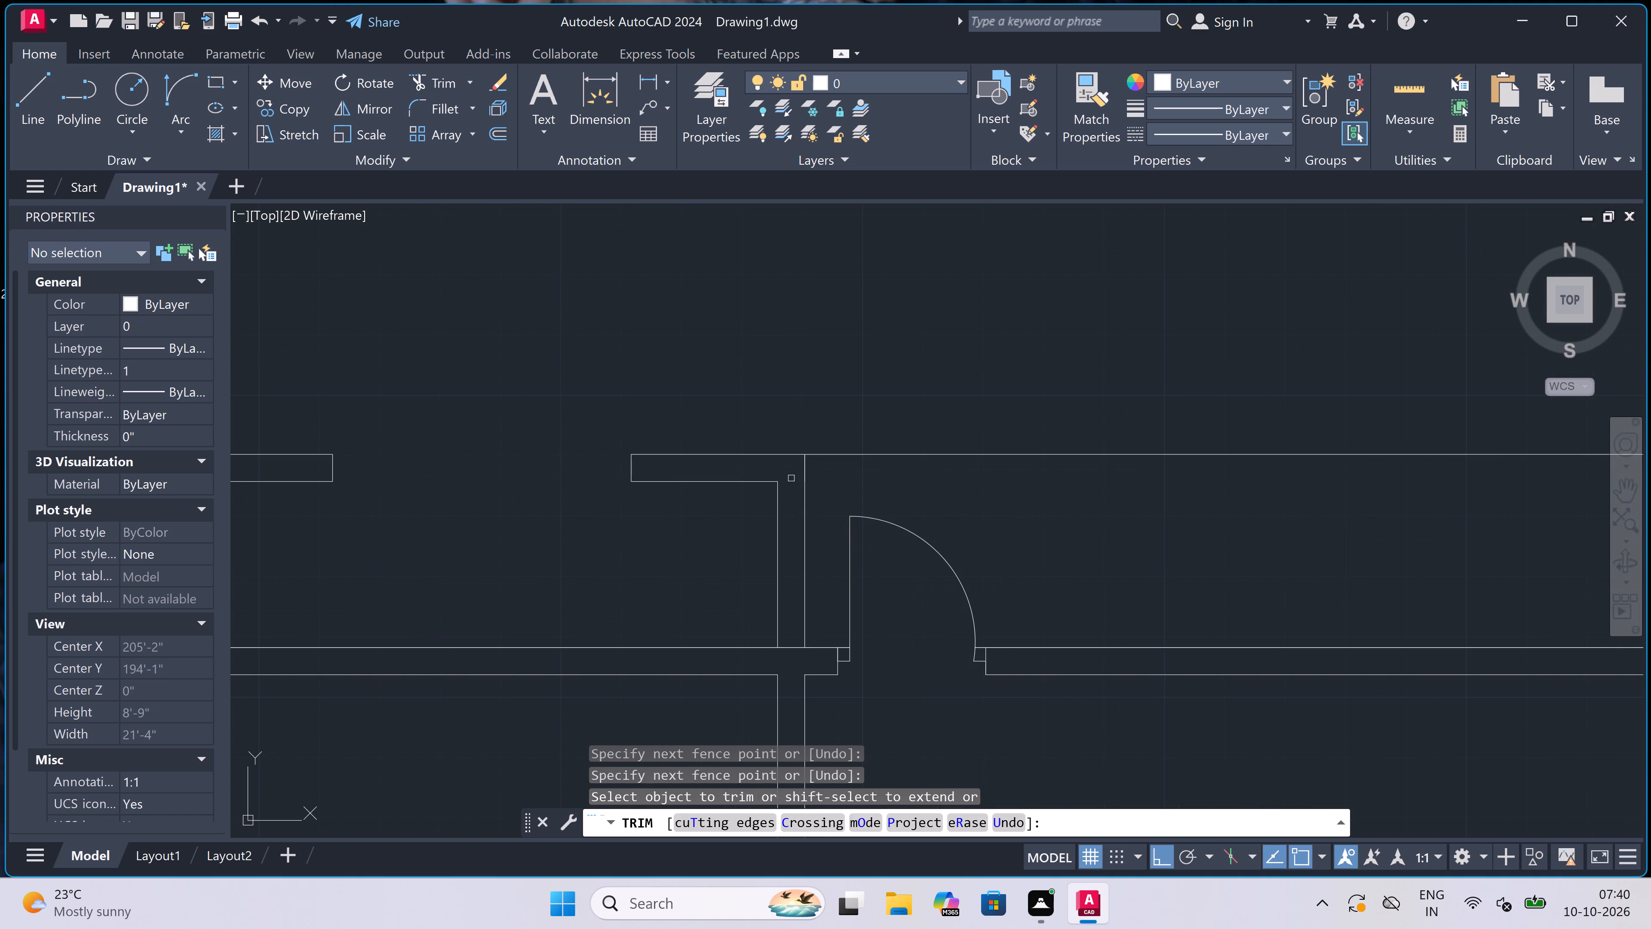
pyautogui.press('Escape')
# Draw a line 2" down from the second divider's top end, and right to the inner line of the projection's right edge.
pyautogui.press('l')
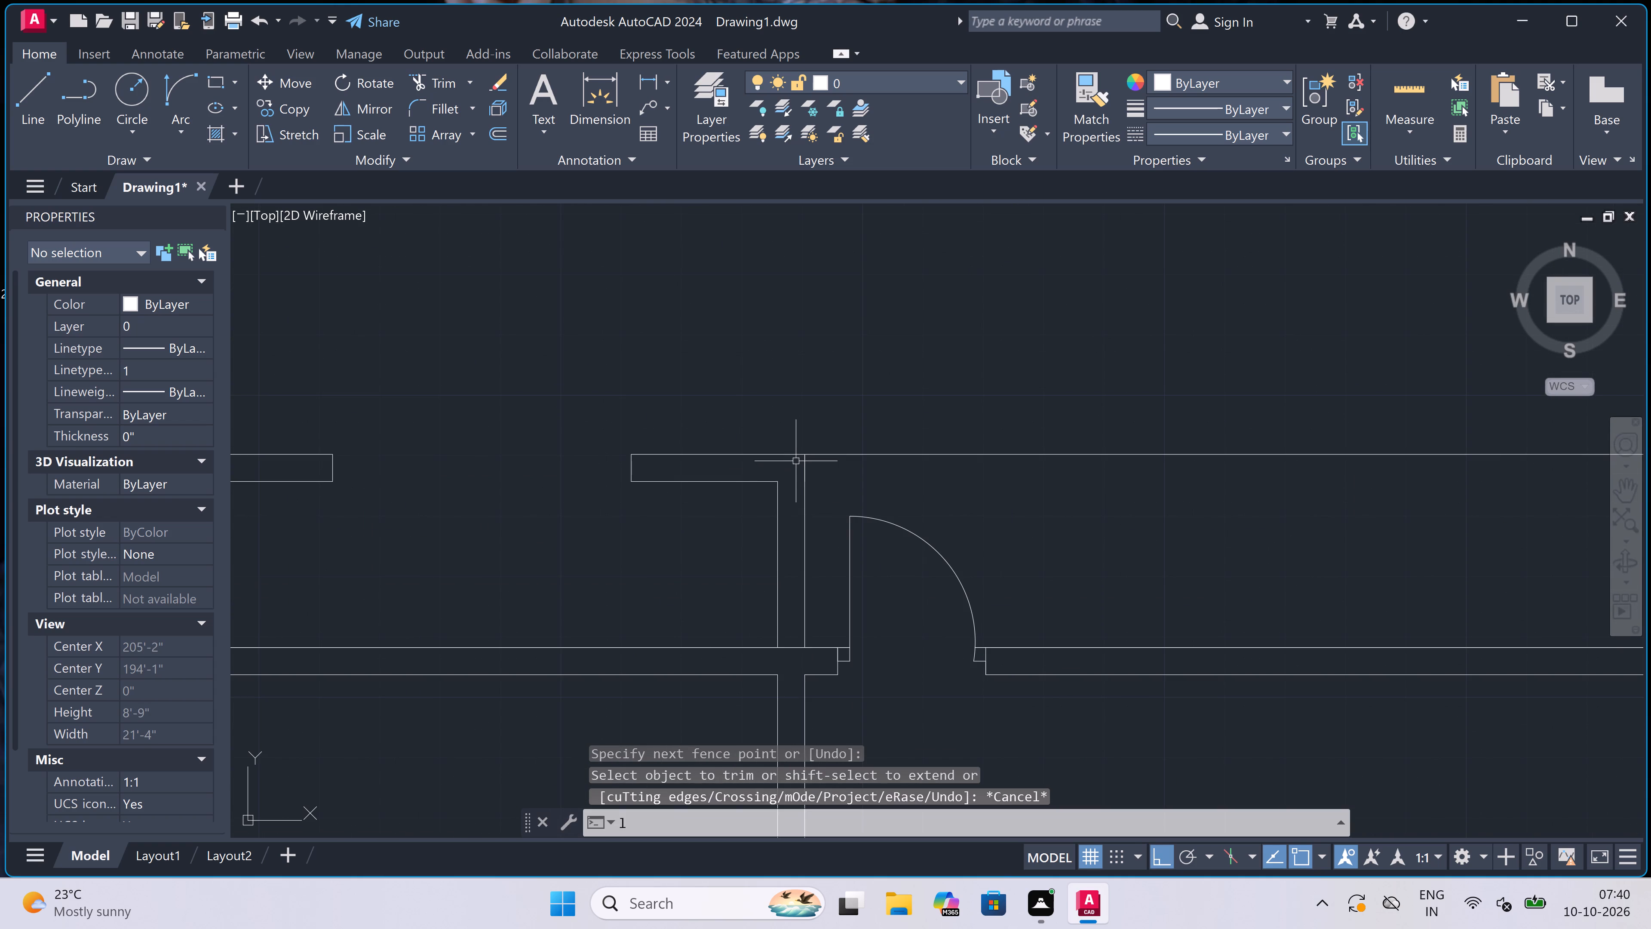
pyautogui.press('space')
pyautogui.scroll(1, 803, 448)
pyautogui.click(806, 457)
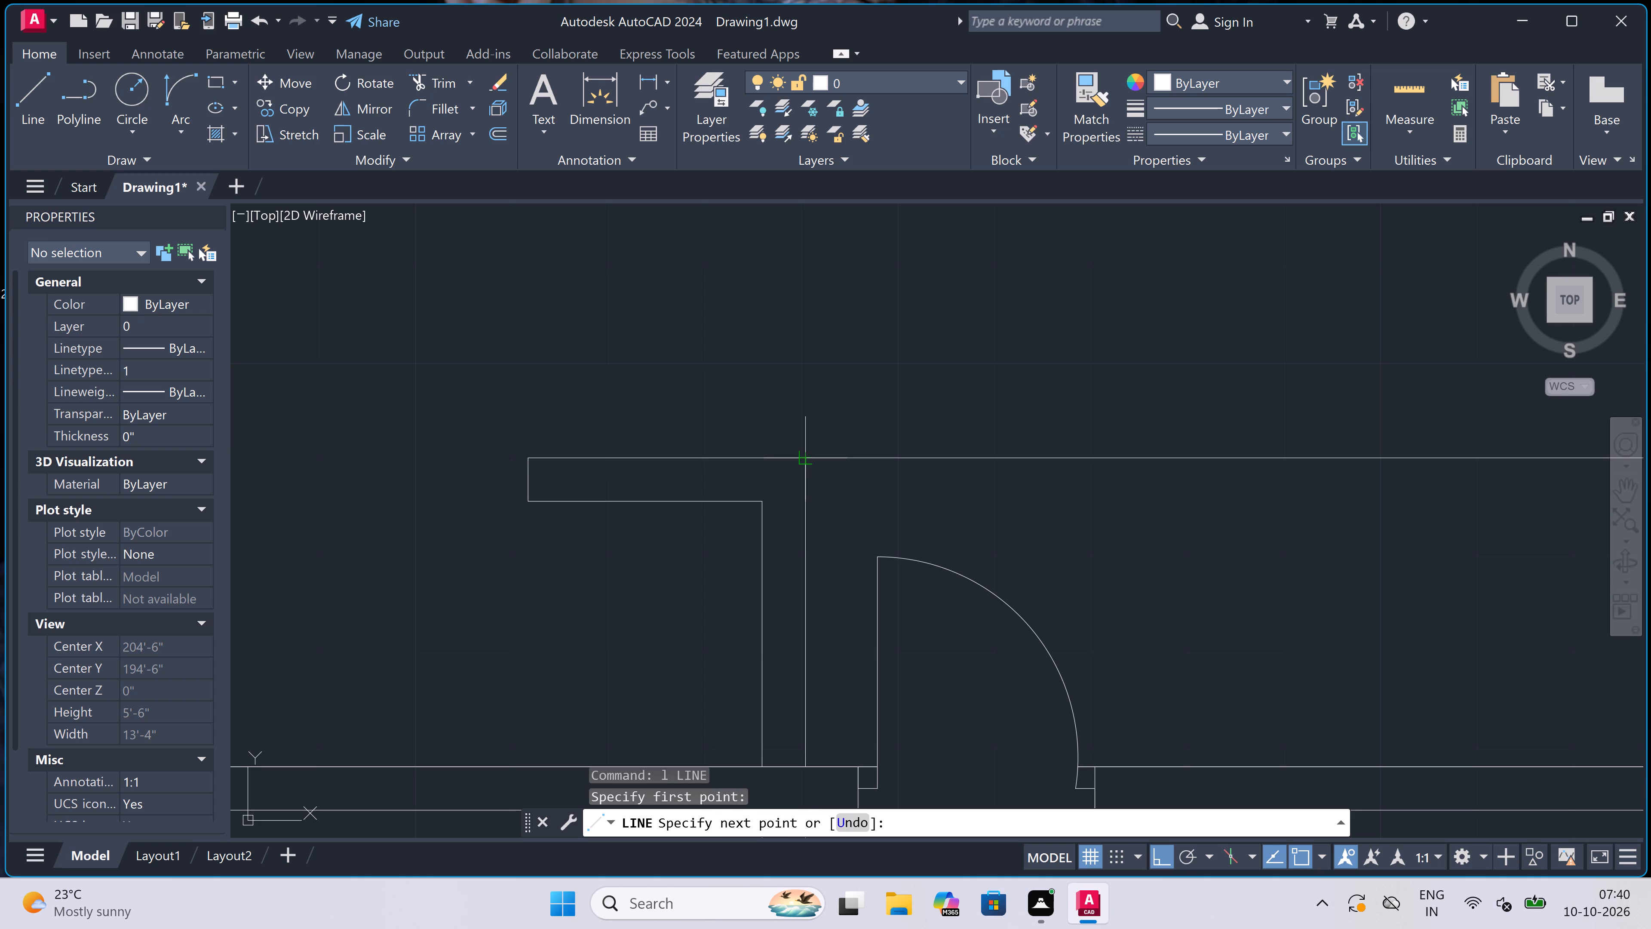
pyautogui.write('2"')
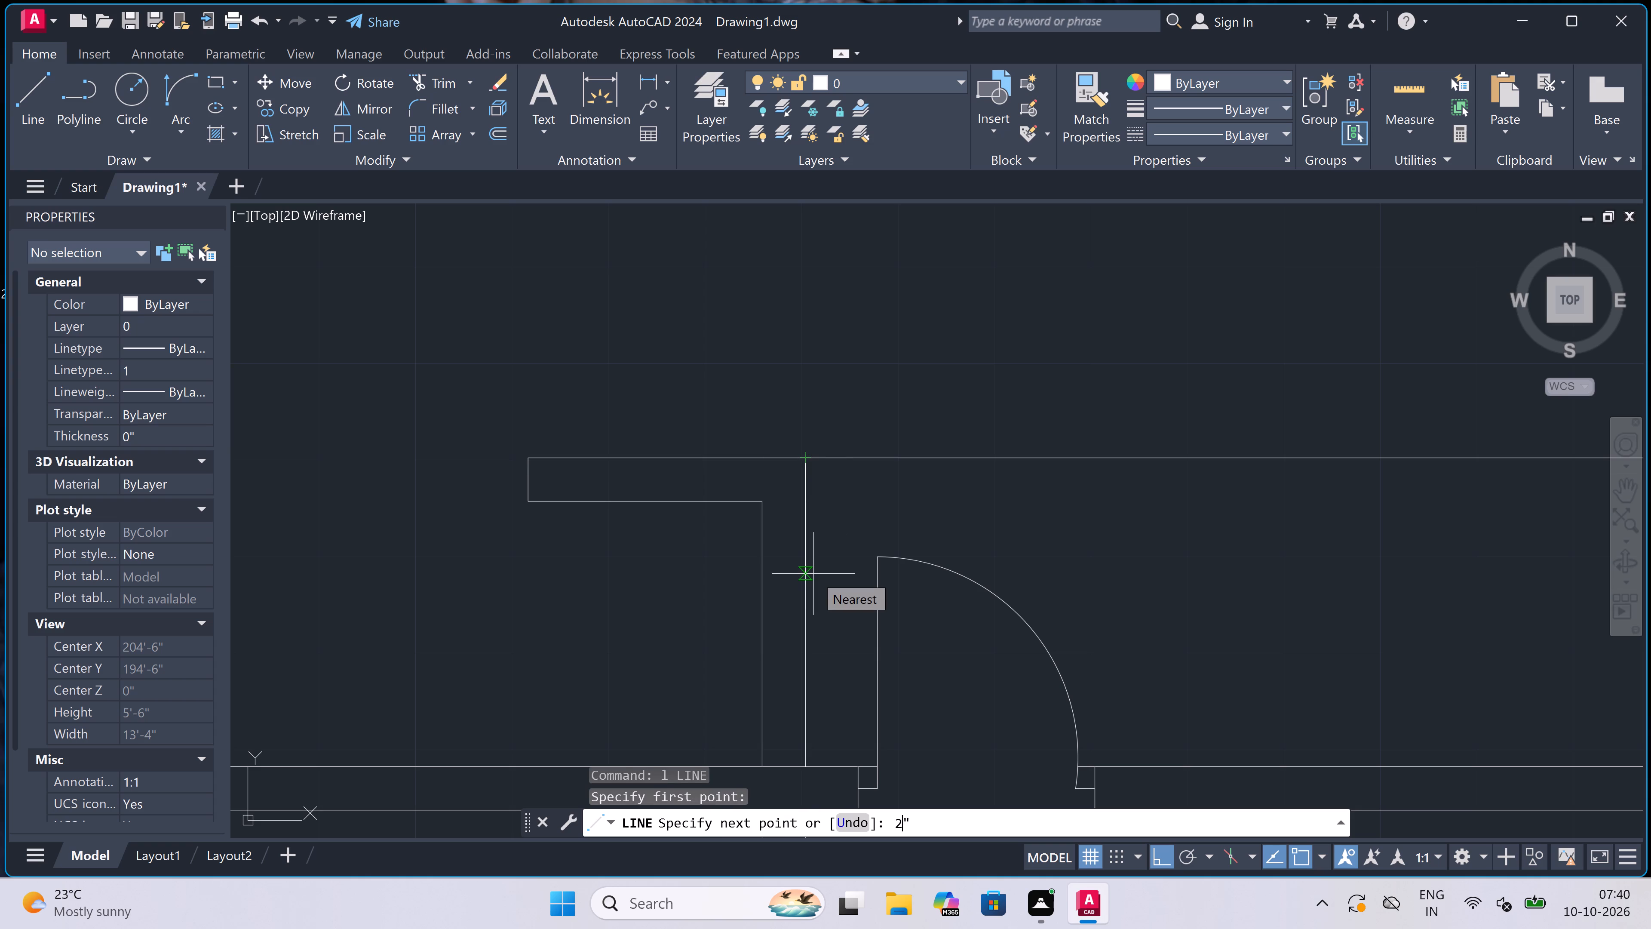
pyautogui.press('space')
pyautogui.scroll(-3, 812, 572)
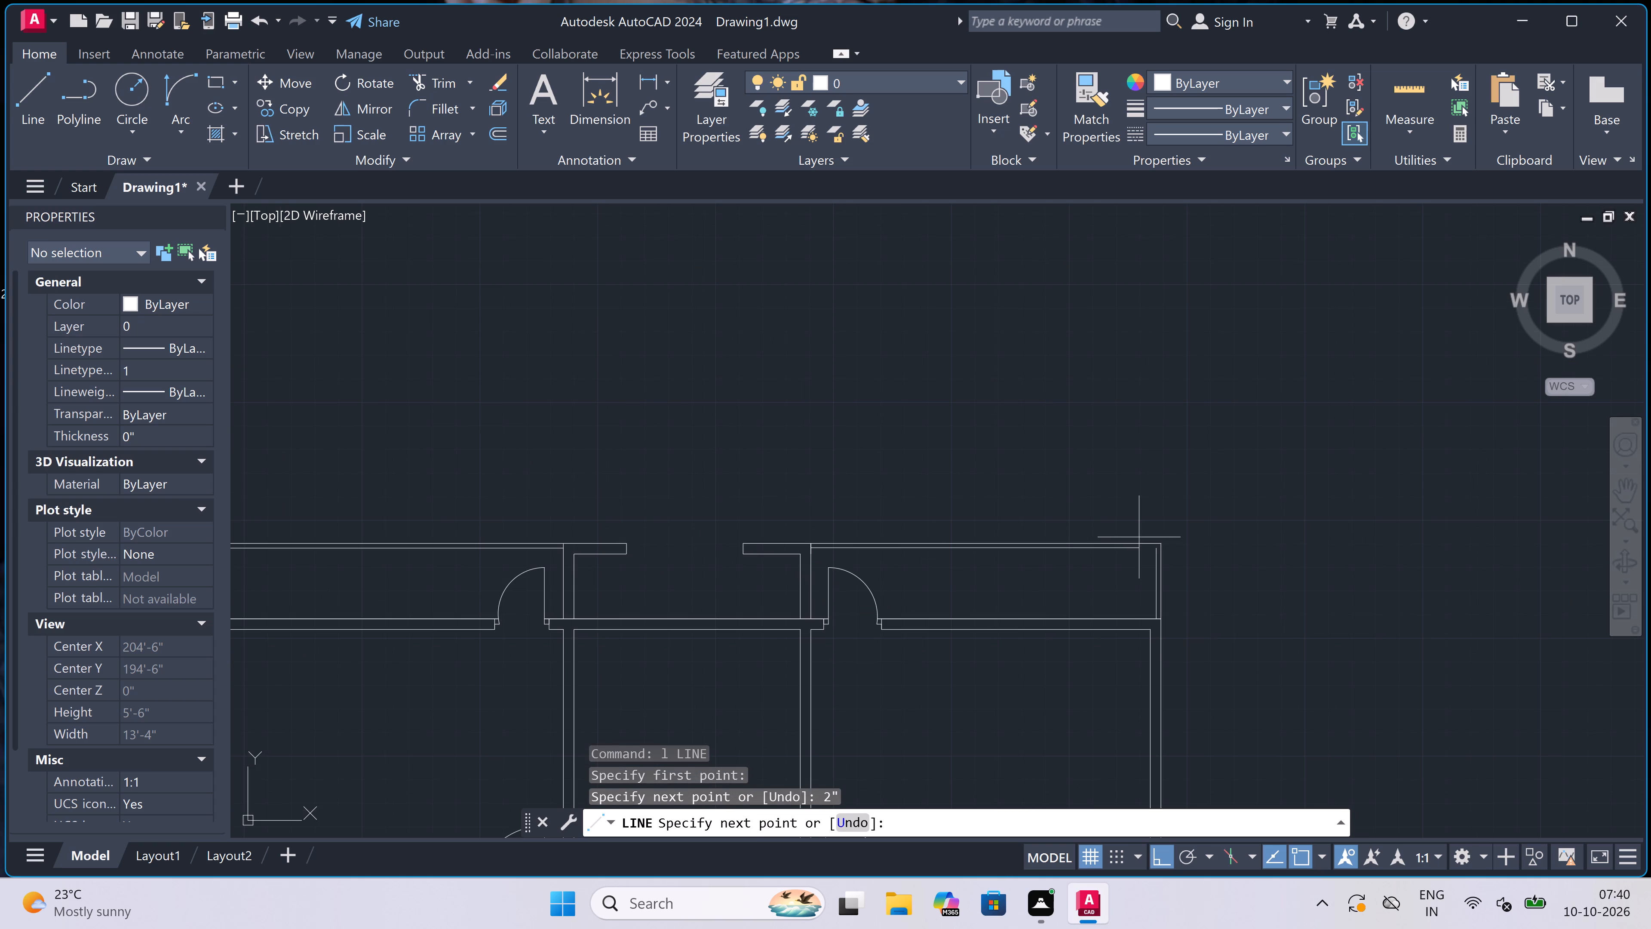
pyautogui.scroll(3, 1164, 562)
pyautogui.scroll(3, 1148, 521)
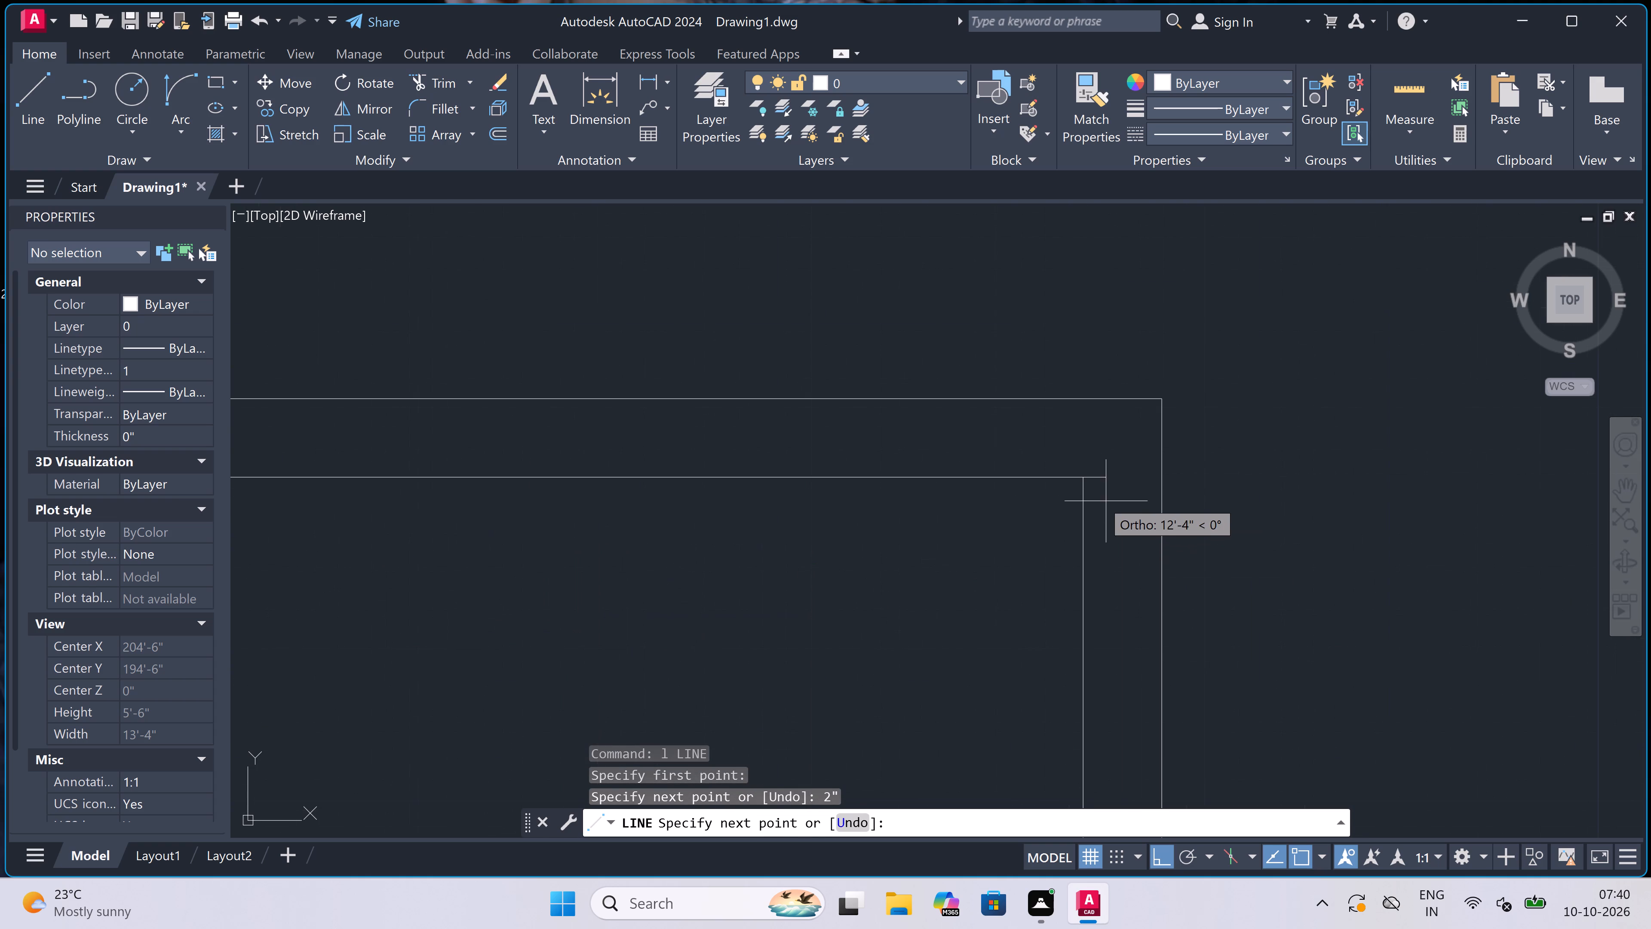
pyautogui.click(1077, 476)
pyautogui.press('Escape')
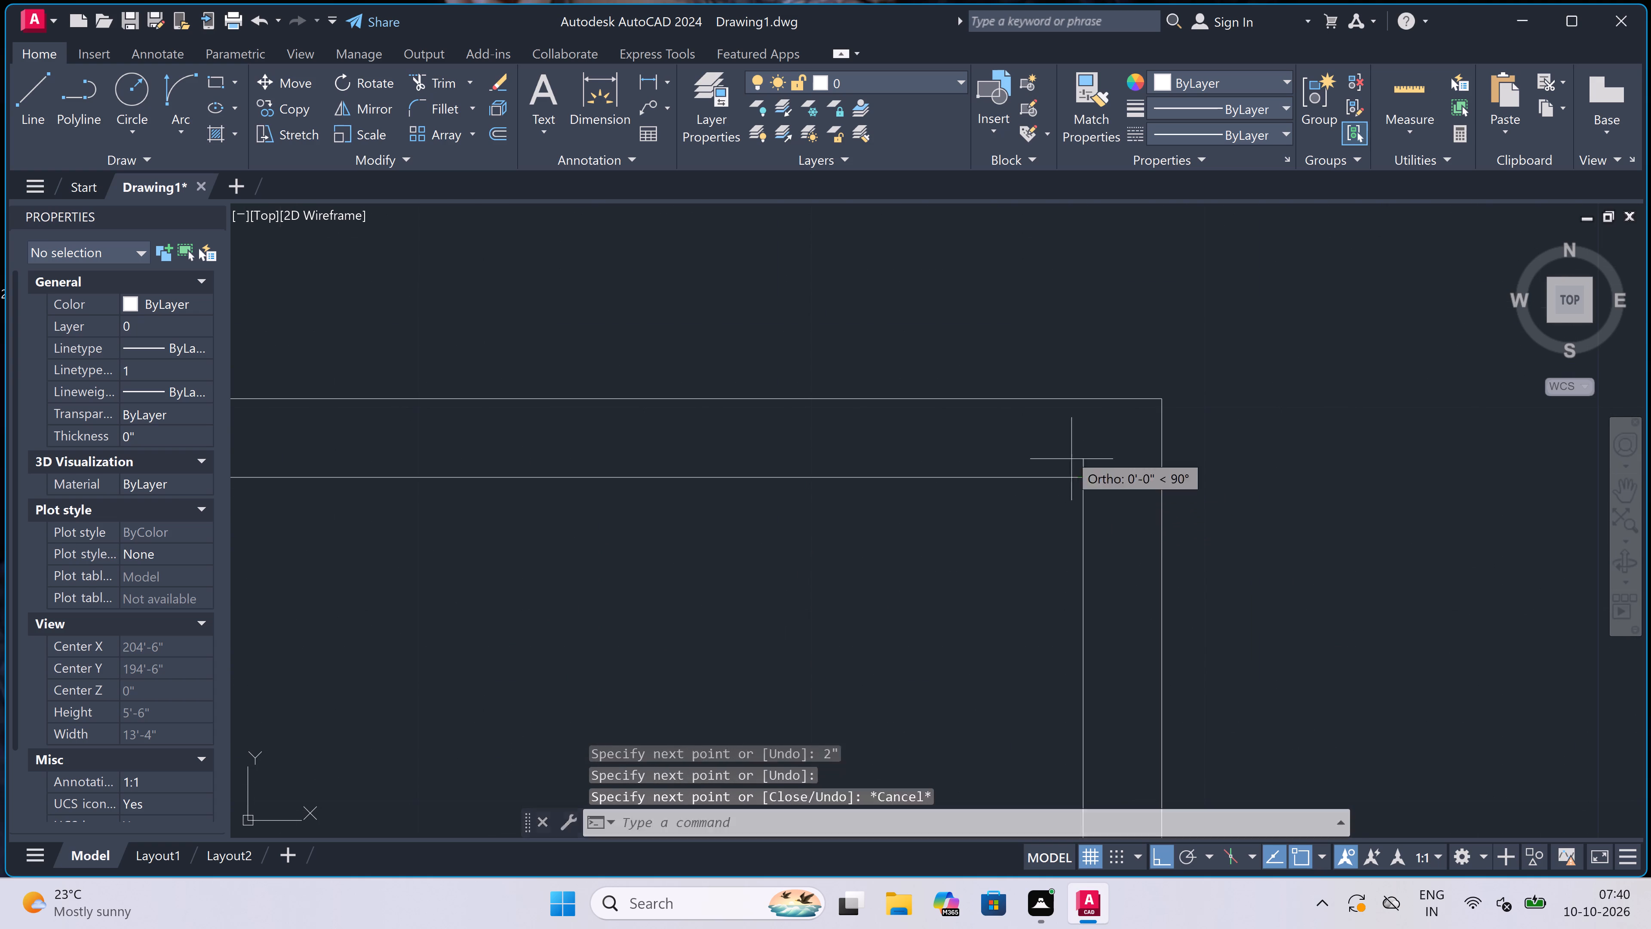
# Draw a short vertical line across the left room's top wall, from outer to inner face, near the room's left corner.
pyautogui.scroll(-10, 1056, 408)
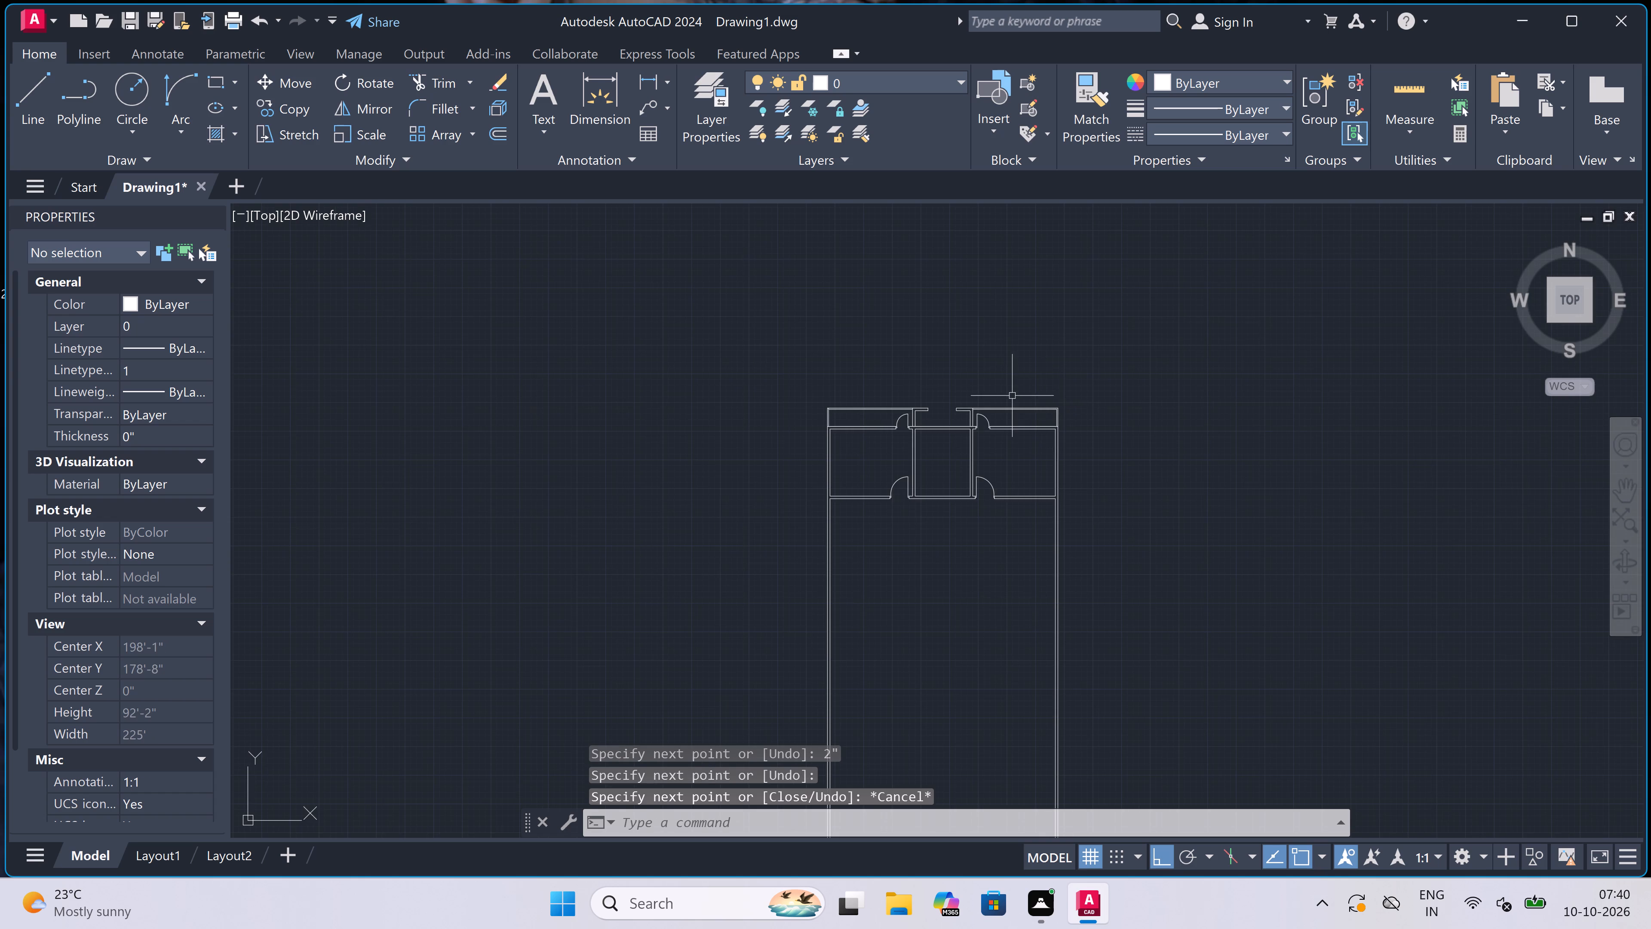
pyautogui.scroll(3, 876, 399)
pyautogui.scroll(-1, 876, 399)
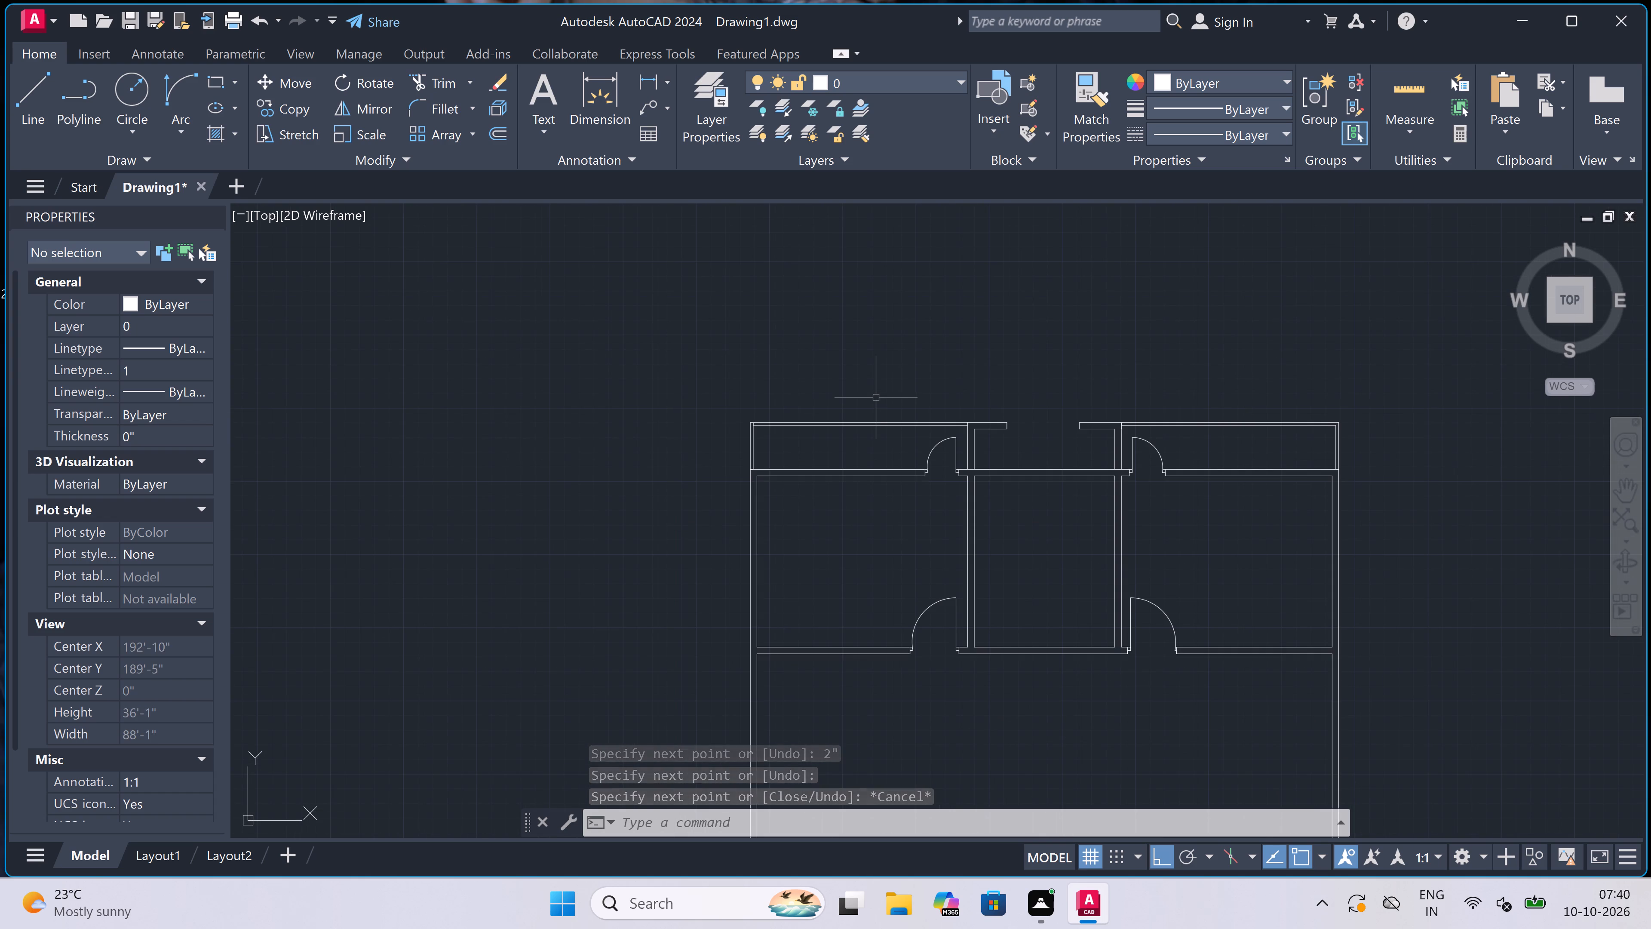
pyautogui.scroll(3, 823, 471)
pyautogui.press('space')
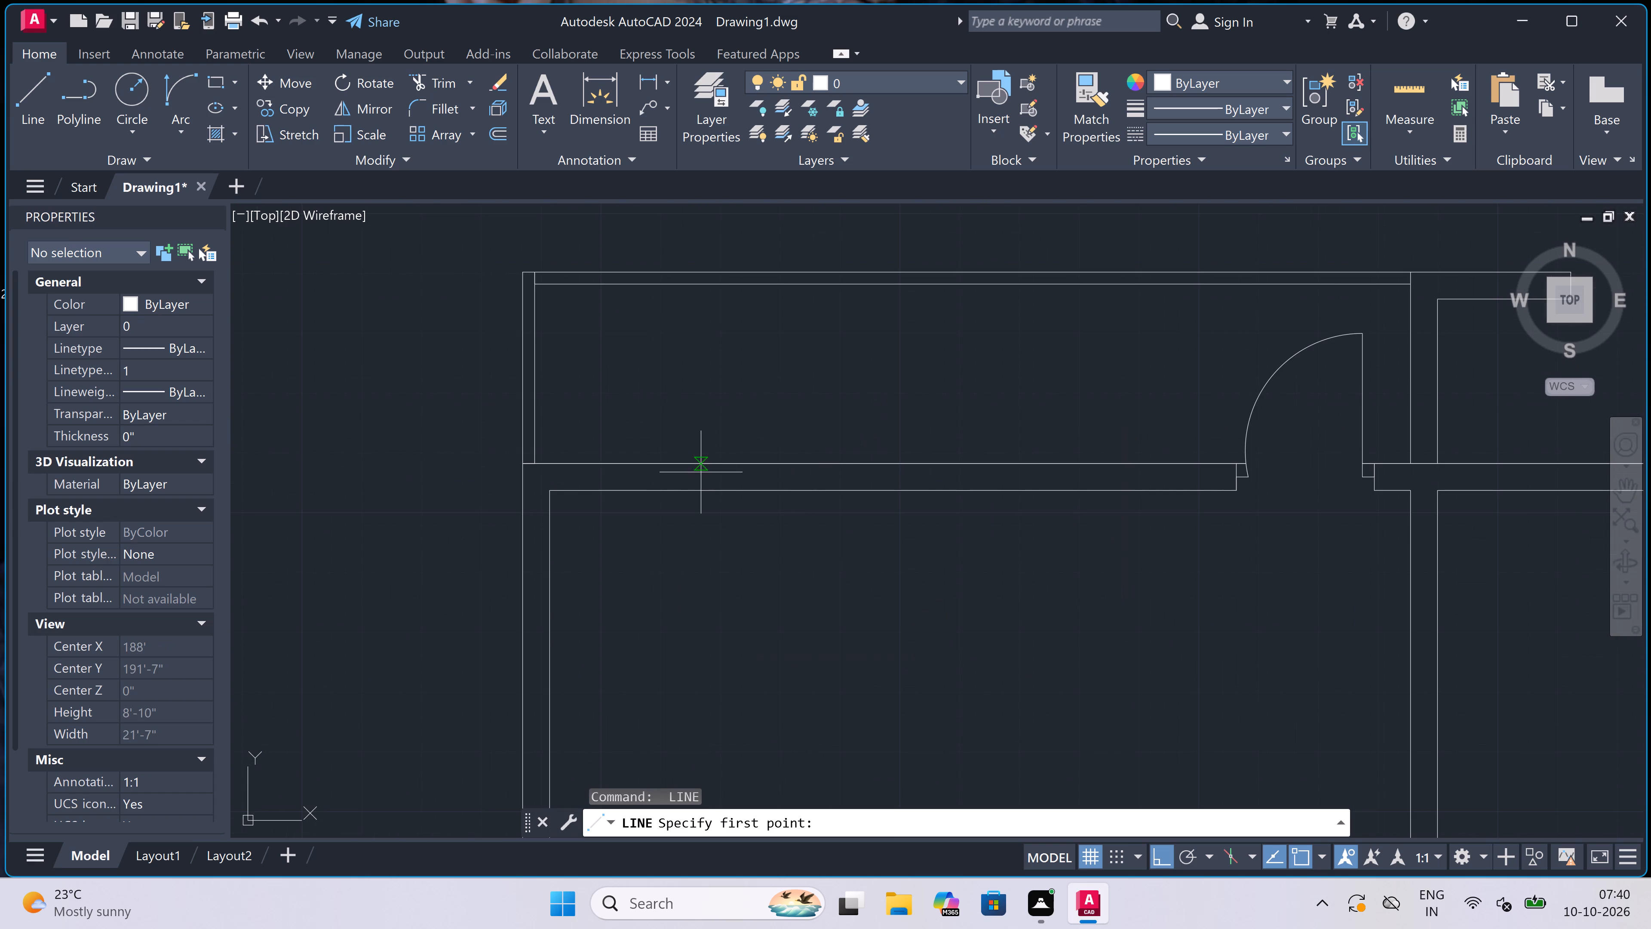
pyautogui.click(699, 465)
pyautogui.click(698, 496)
# Draw a 5' centre line to the right inside the left room's top wall, starting from the short line's midpoint.
pyautogui.scroll(2, 697, 471)
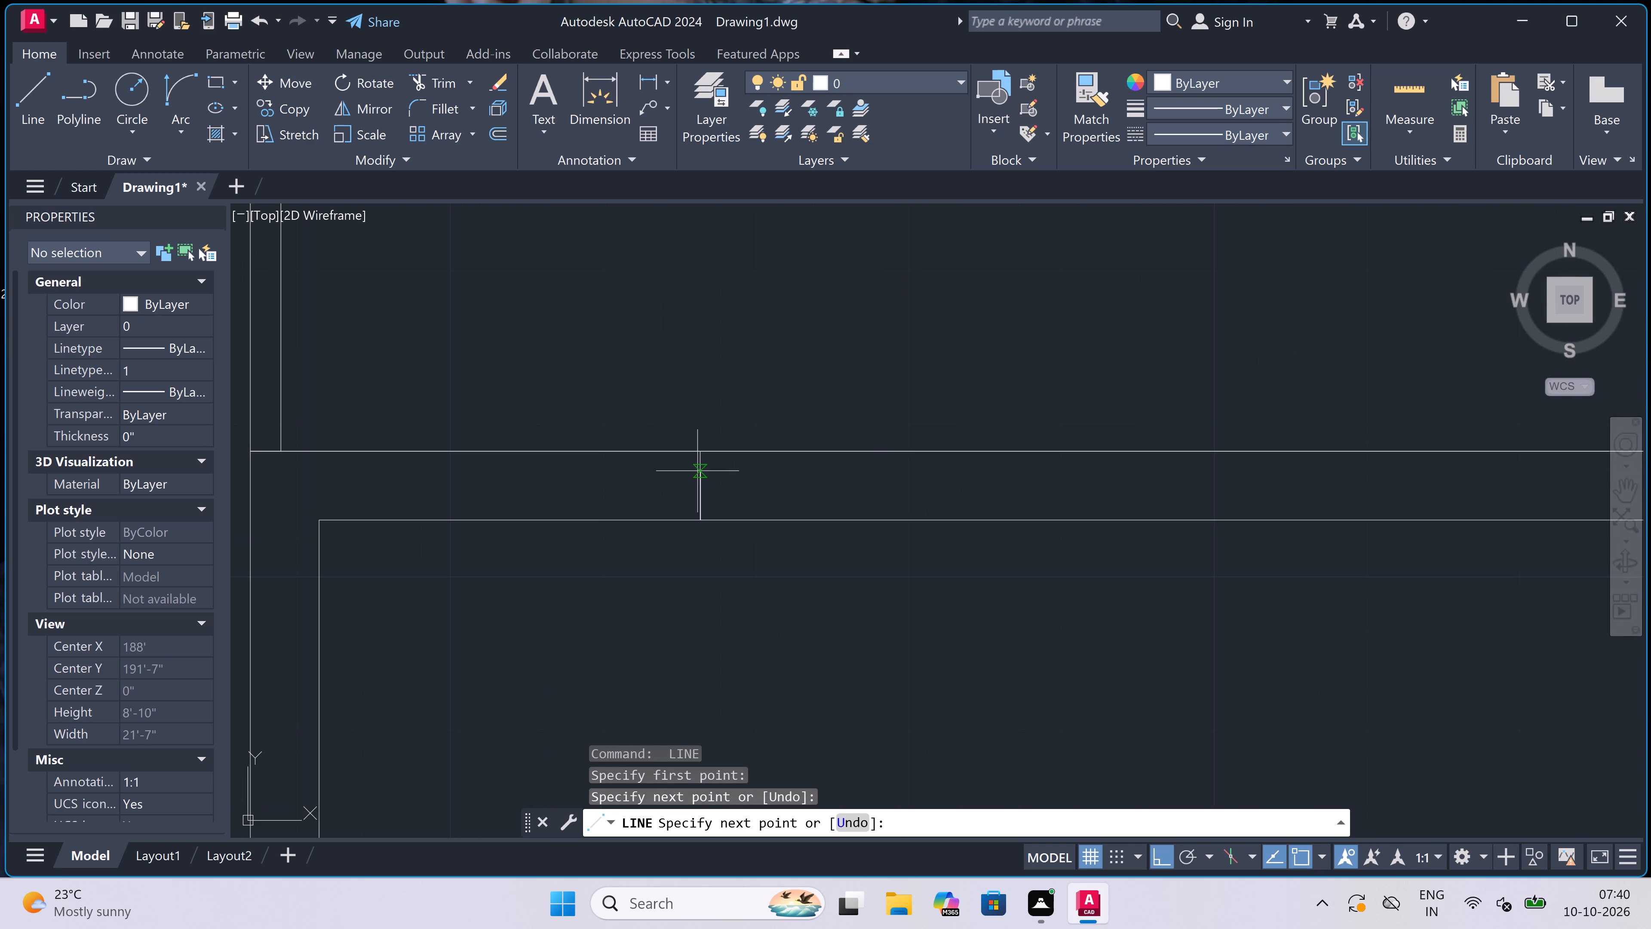
pyautogui.click(697, 471)
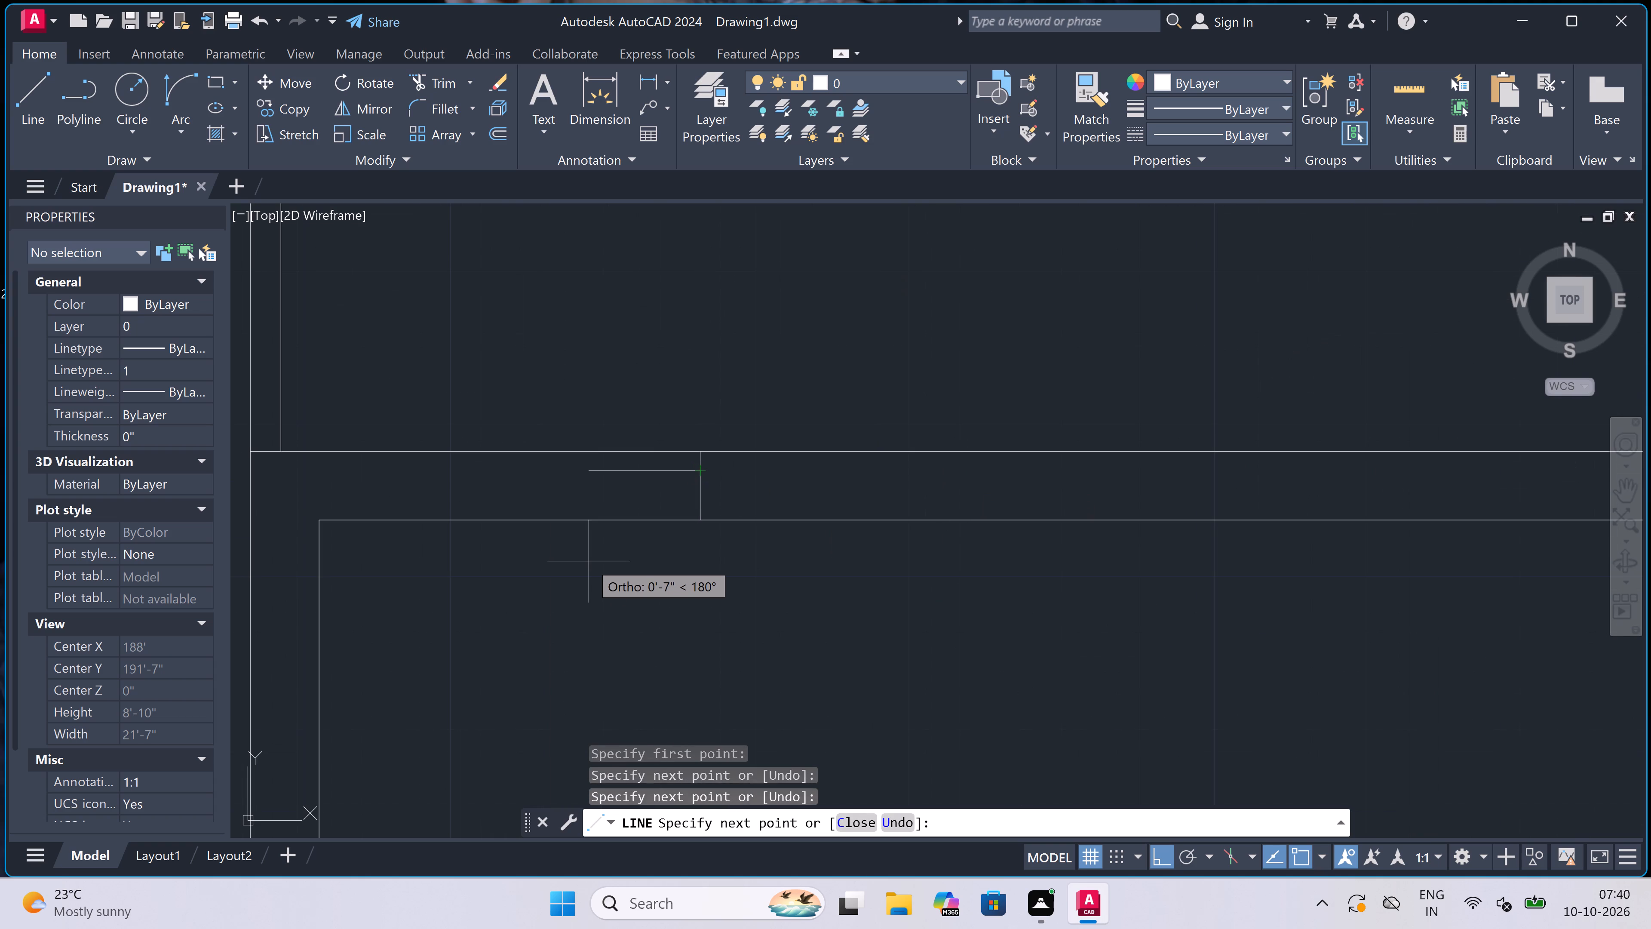
pyautogui.hotkey('ctrl', 'z')
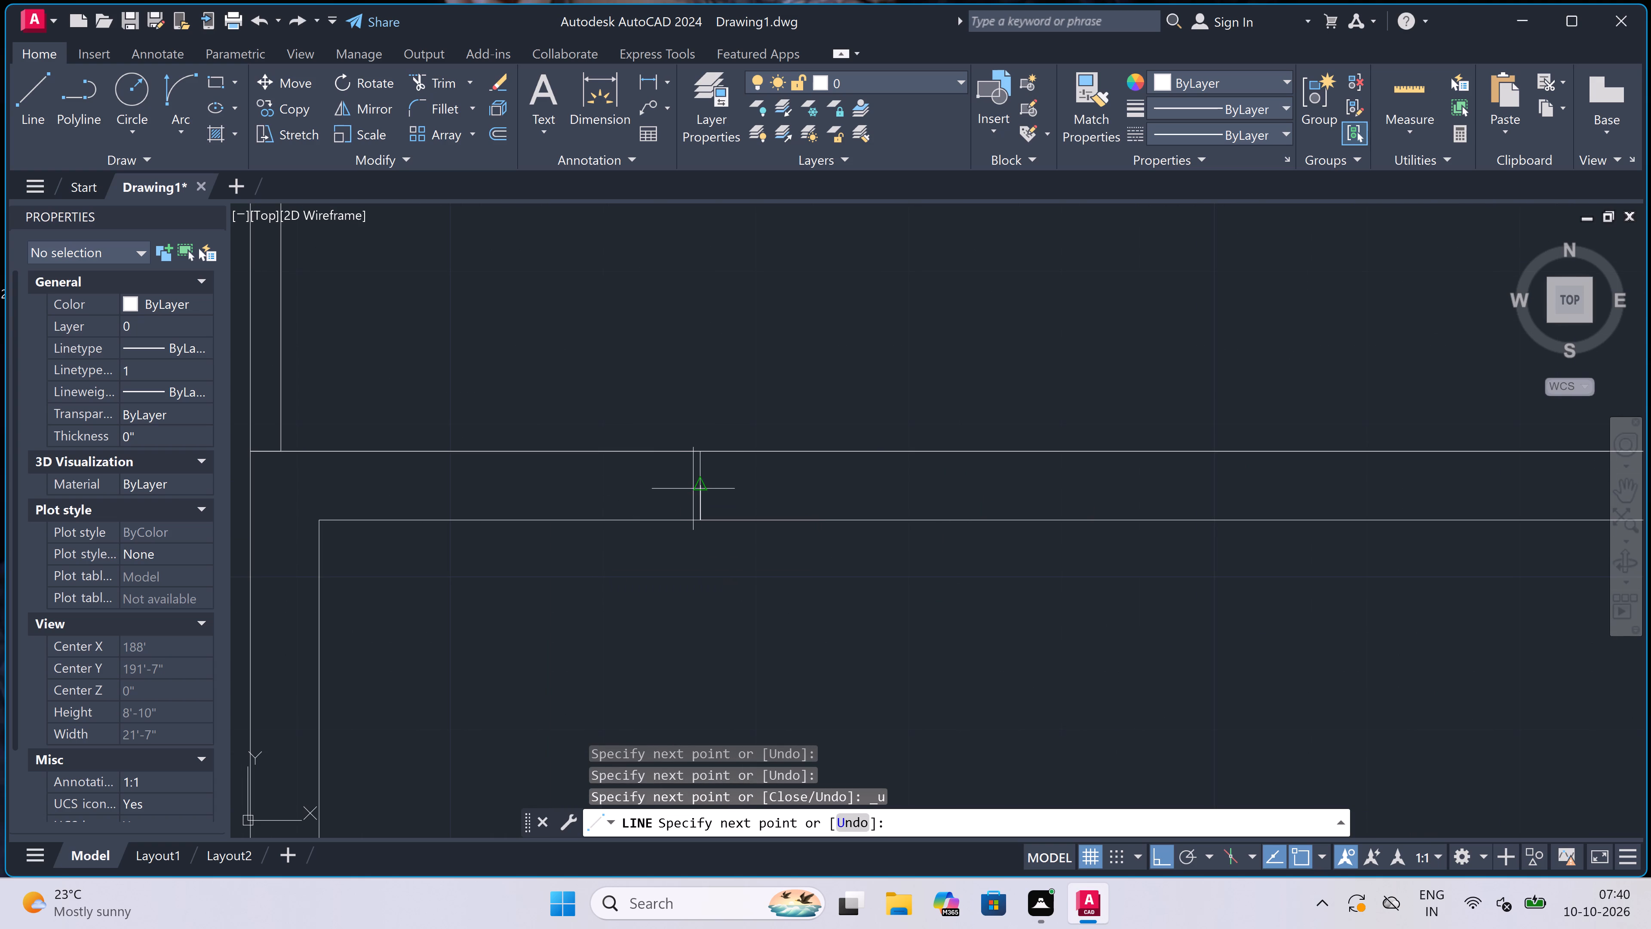
pyautogui.click(698, 481)
pyautogui.write("5'")
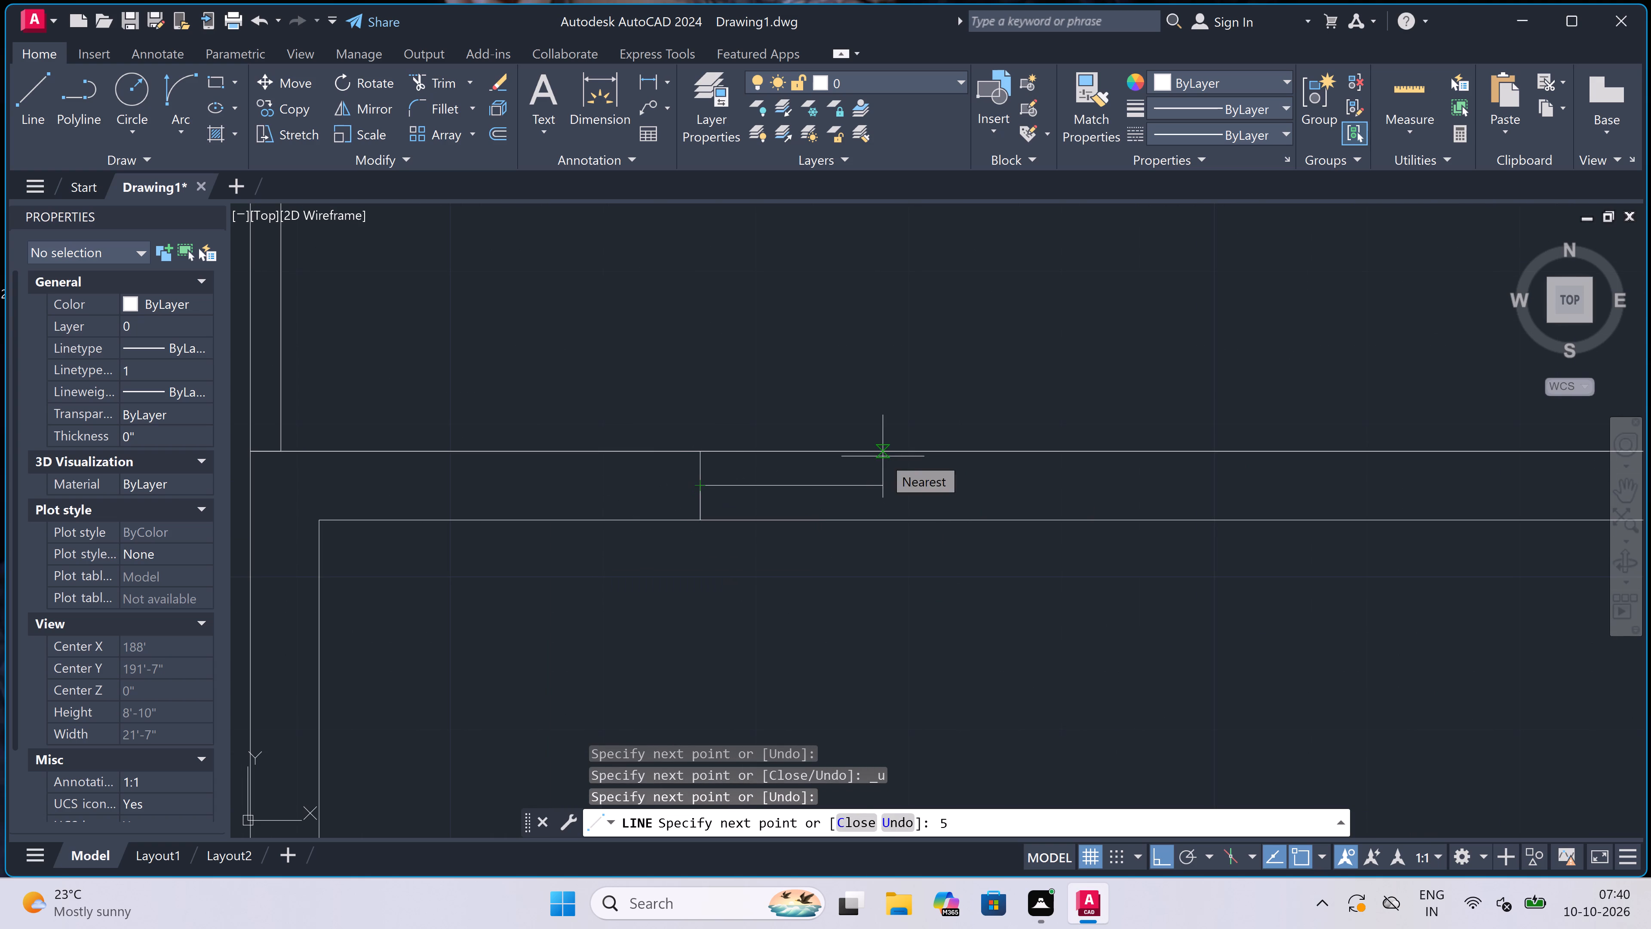
pyautogui.press('space')
# Close the 5' window with a vertical line across the wall at the centre line's right end, from outer to inner face.
pyautogui.scroll(-4, 881, 448)
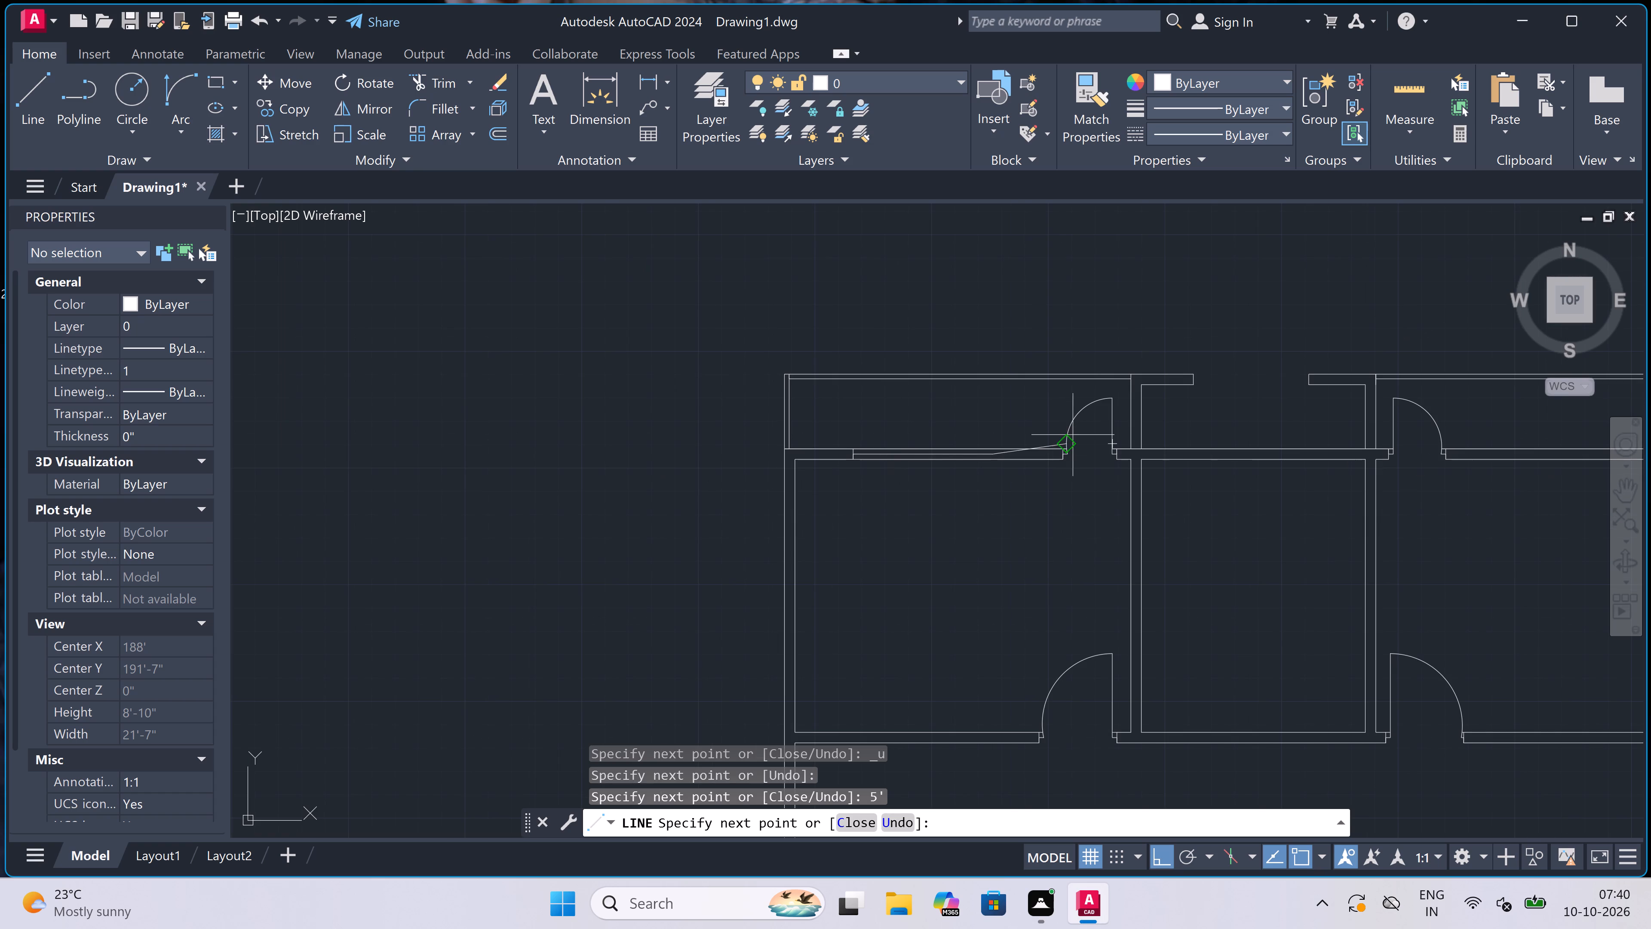
pyautogui.scroll(2, 954, 457)
pyautogui.scroll(3, 1025, 439)
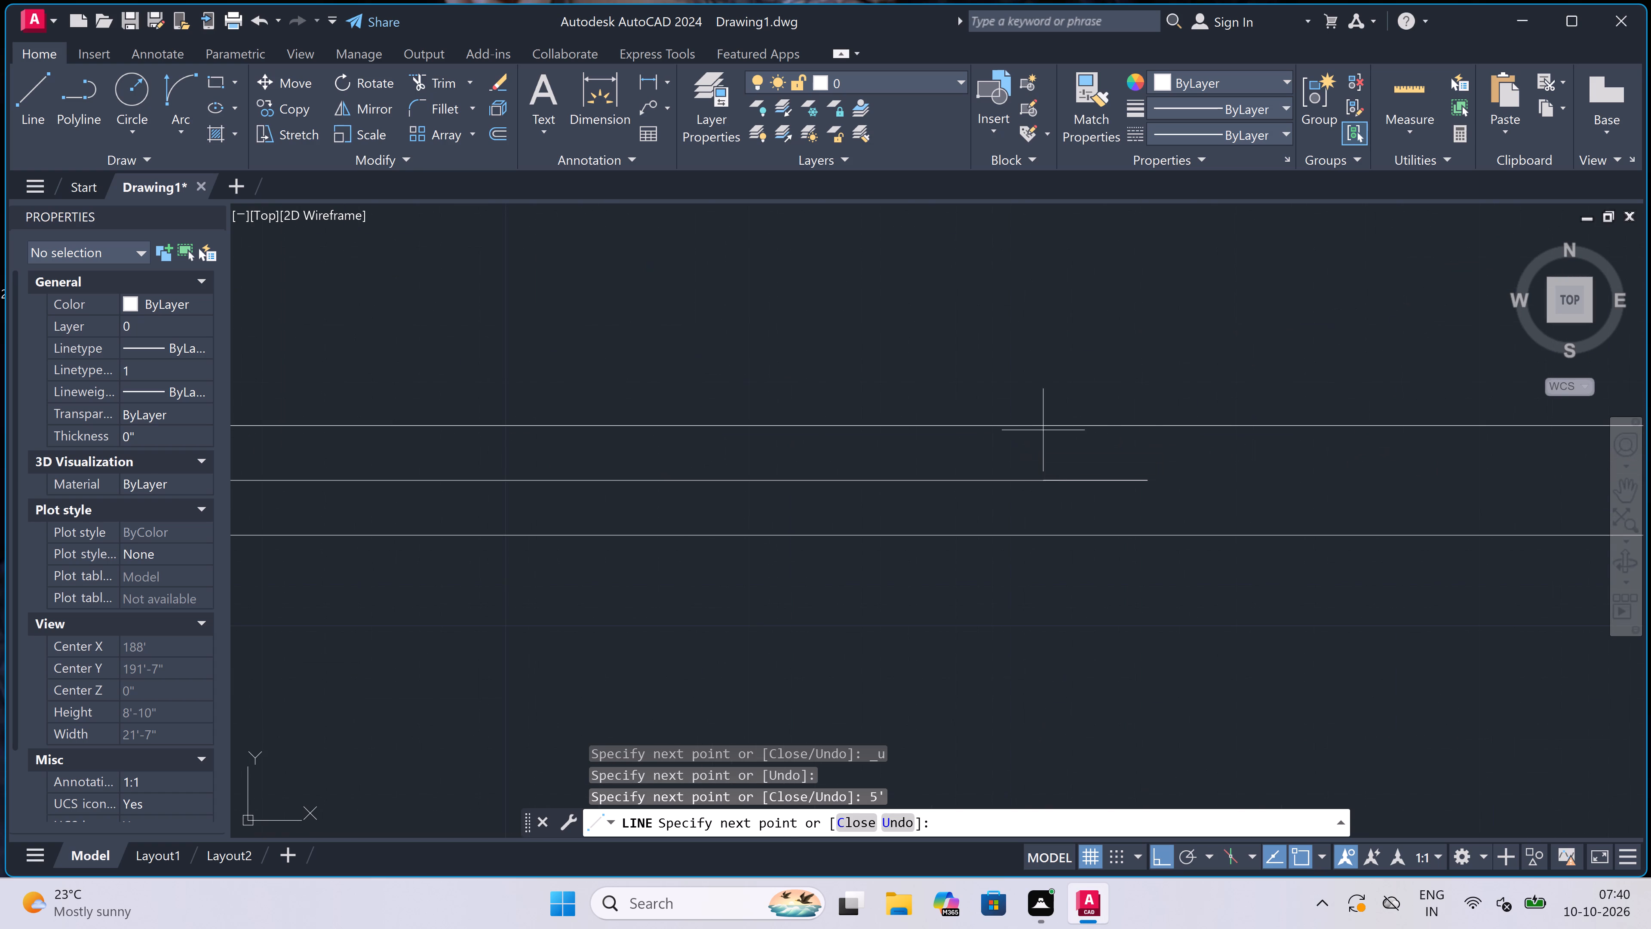
pyautogui.click(1147, 423)
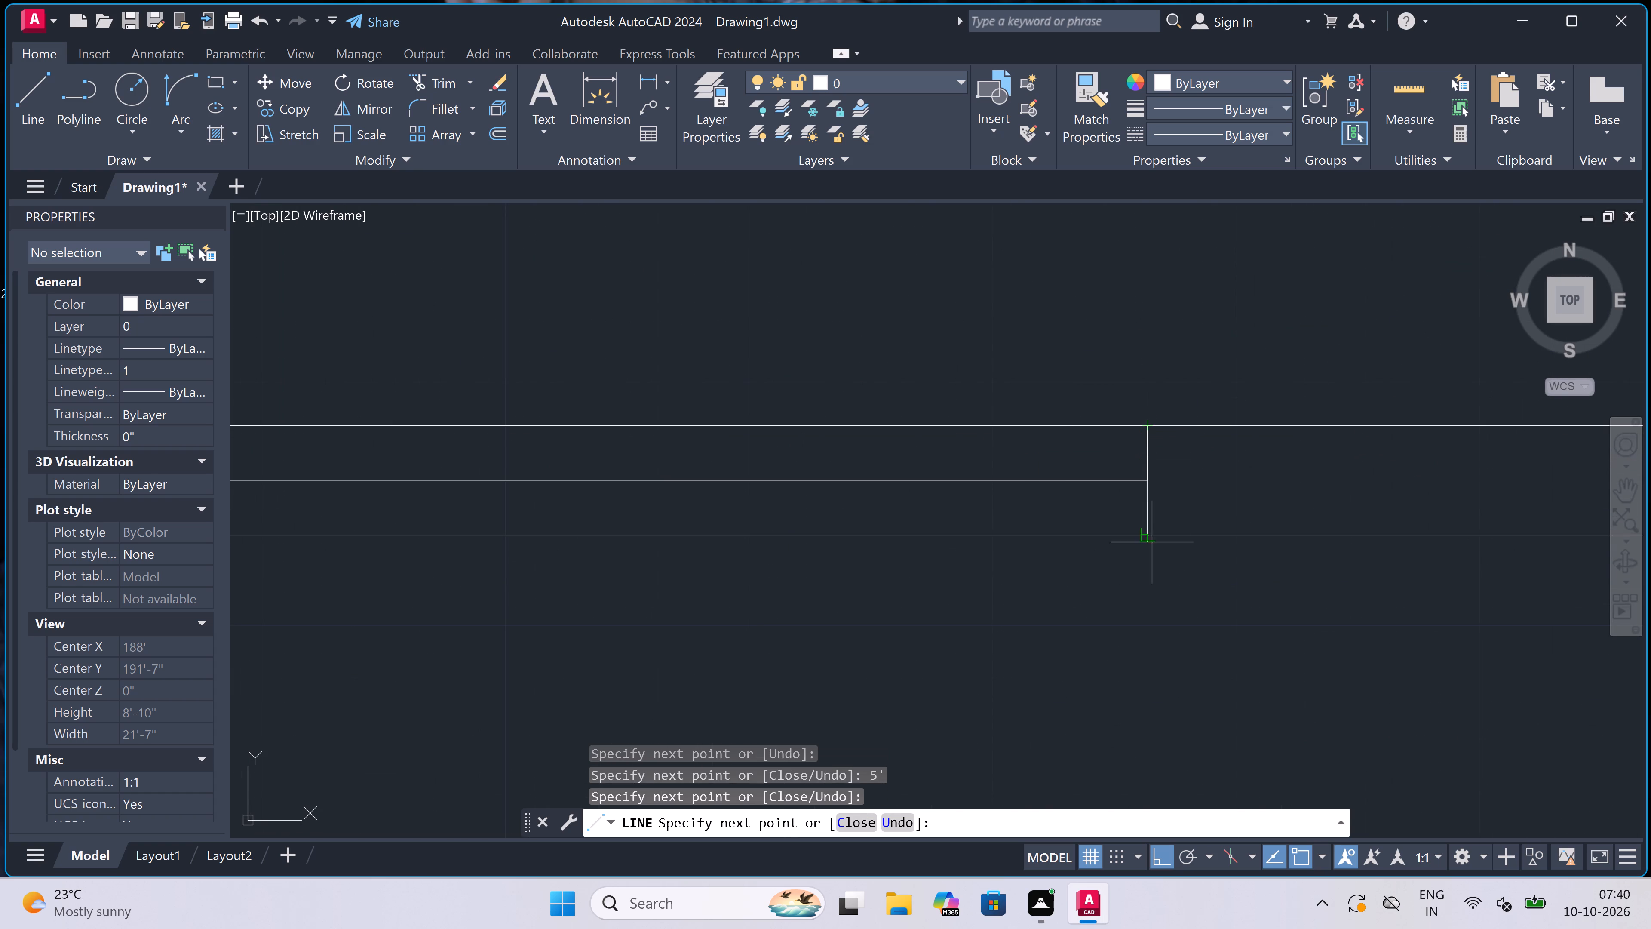
pyautogui.click(1153, 540)
pyautogui.press('Escape')
# Draw a short vertical line across the right room's top wall, from outer to inner face, a little right of its door.
pyautogui.scroll(-4, 634, 447)
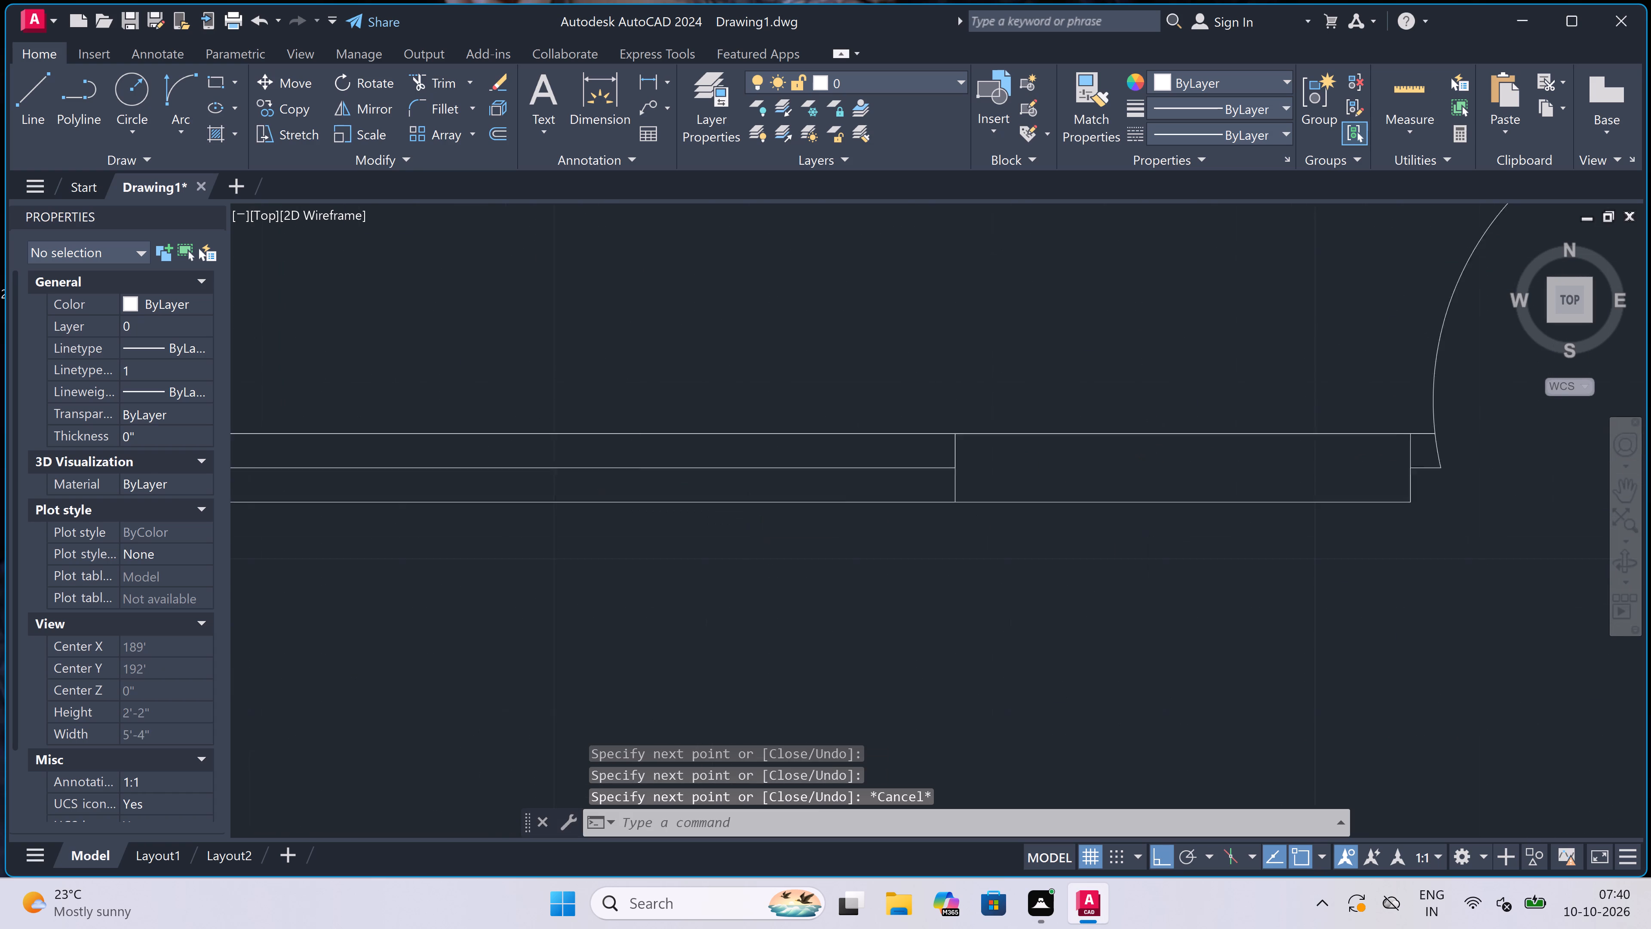
pyautogui.scroll(-3, 636, 443)
pyautogui.press('space')
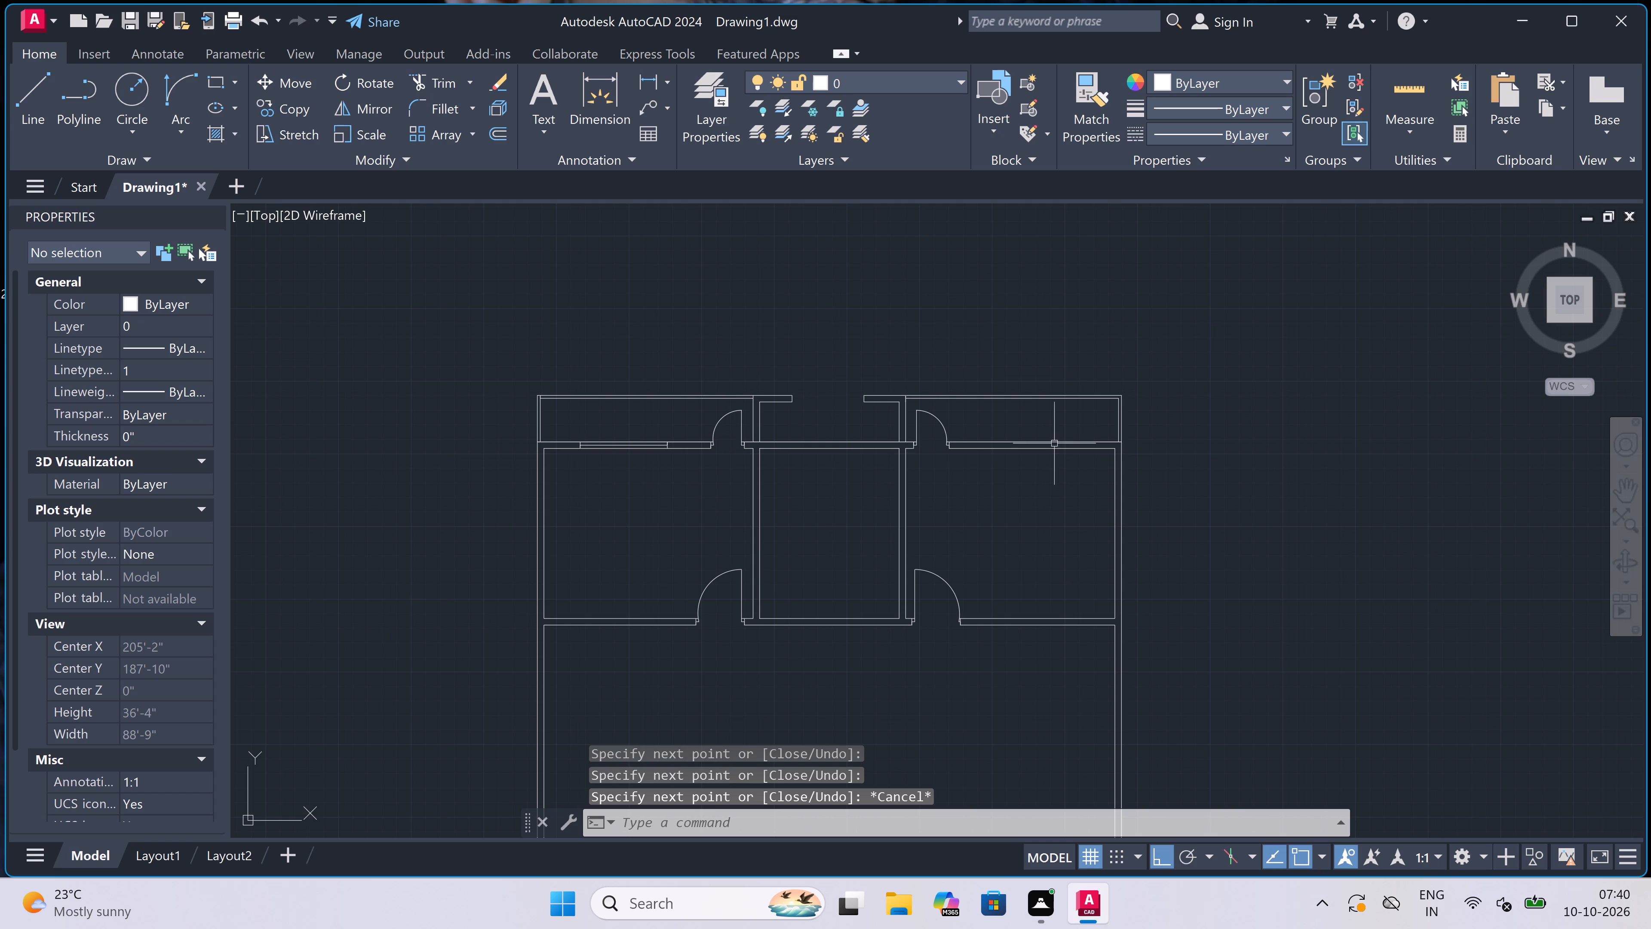
pyautogui.scroll(2, 1039, 441)
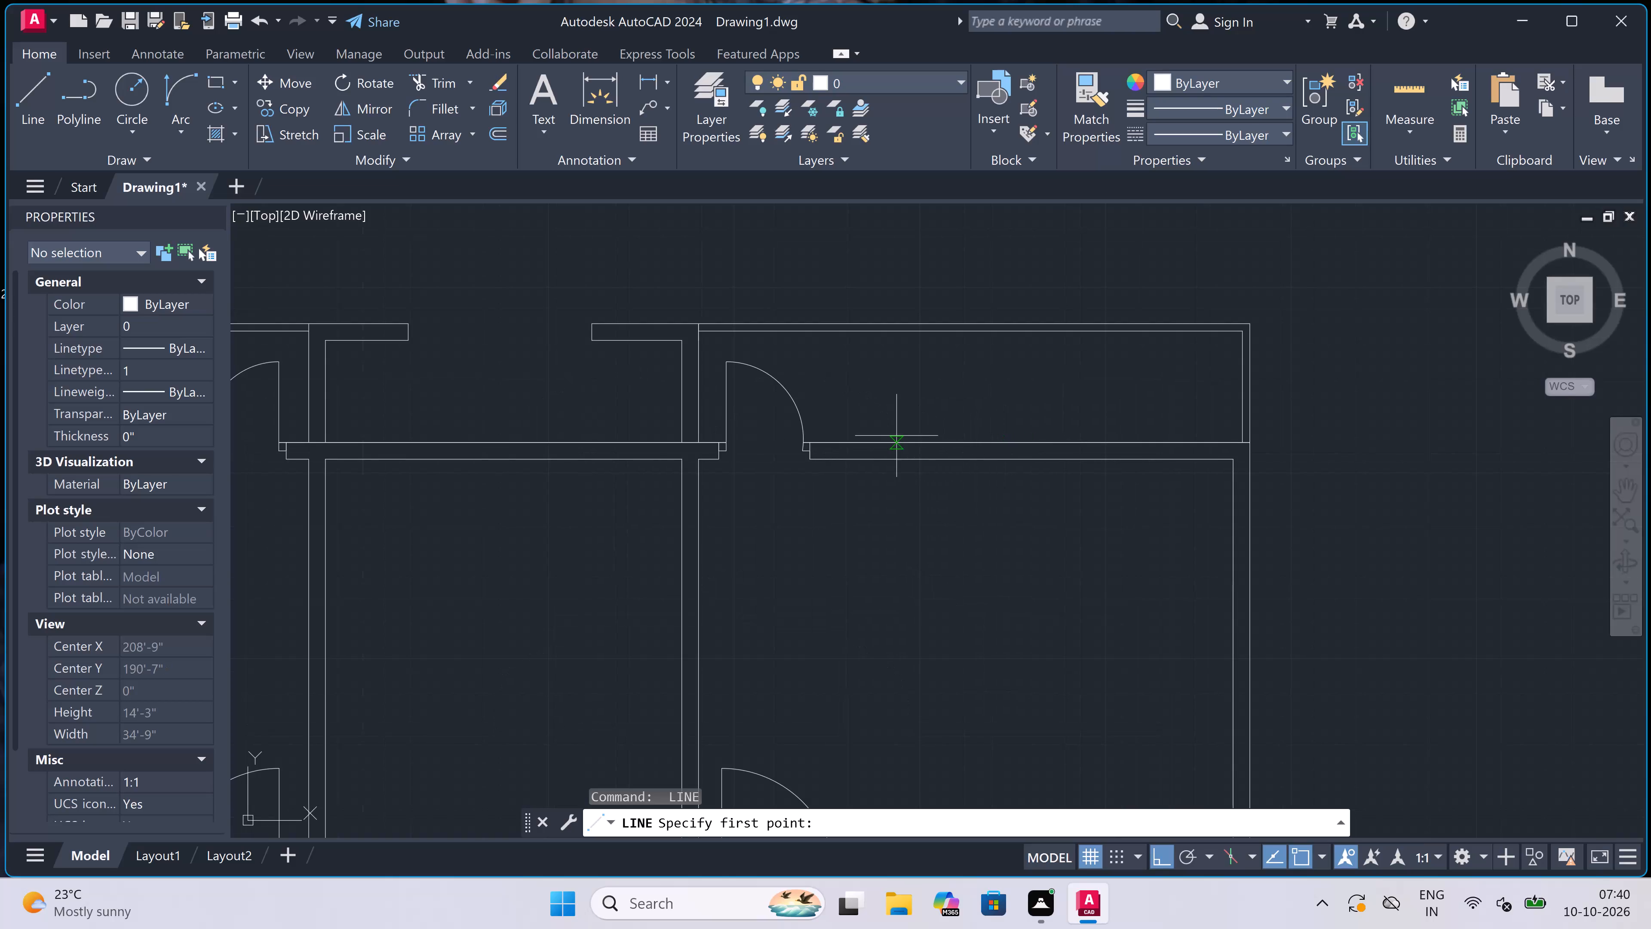
pyautogui.click(913, 443)
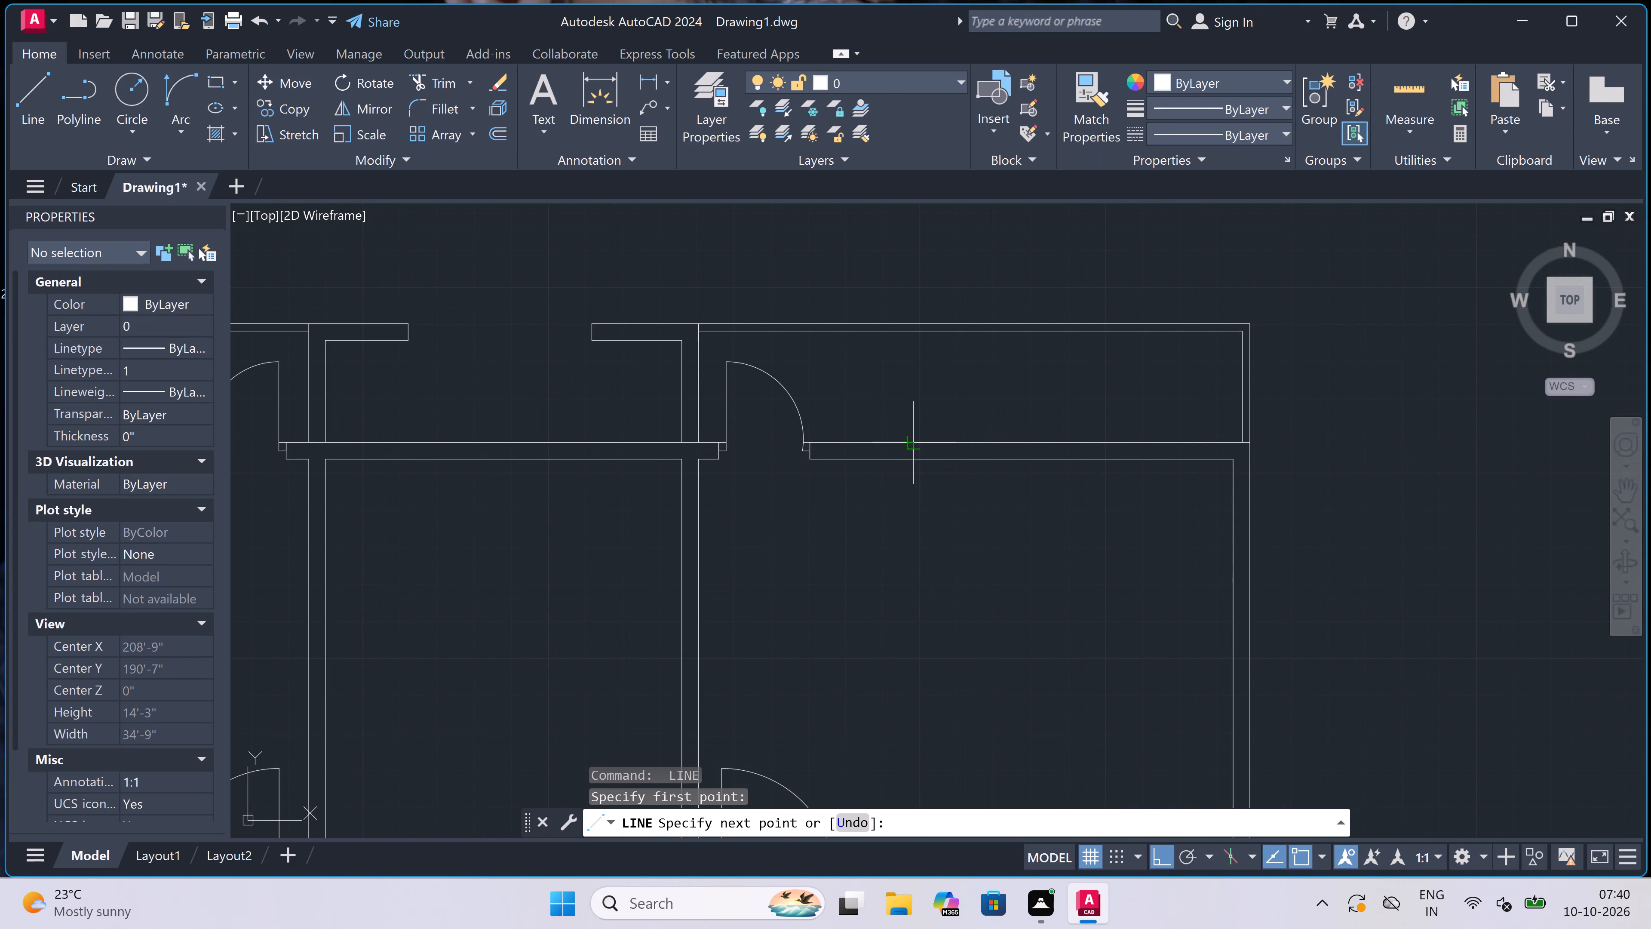
pyautogui.click(920, 468)
# Draw a 5' centre line to the right inside the right room's top wall, starting from the short line's midpoint.
pyautogui.scroll(3, 912, 450)
pyautogui.click(912, 450)
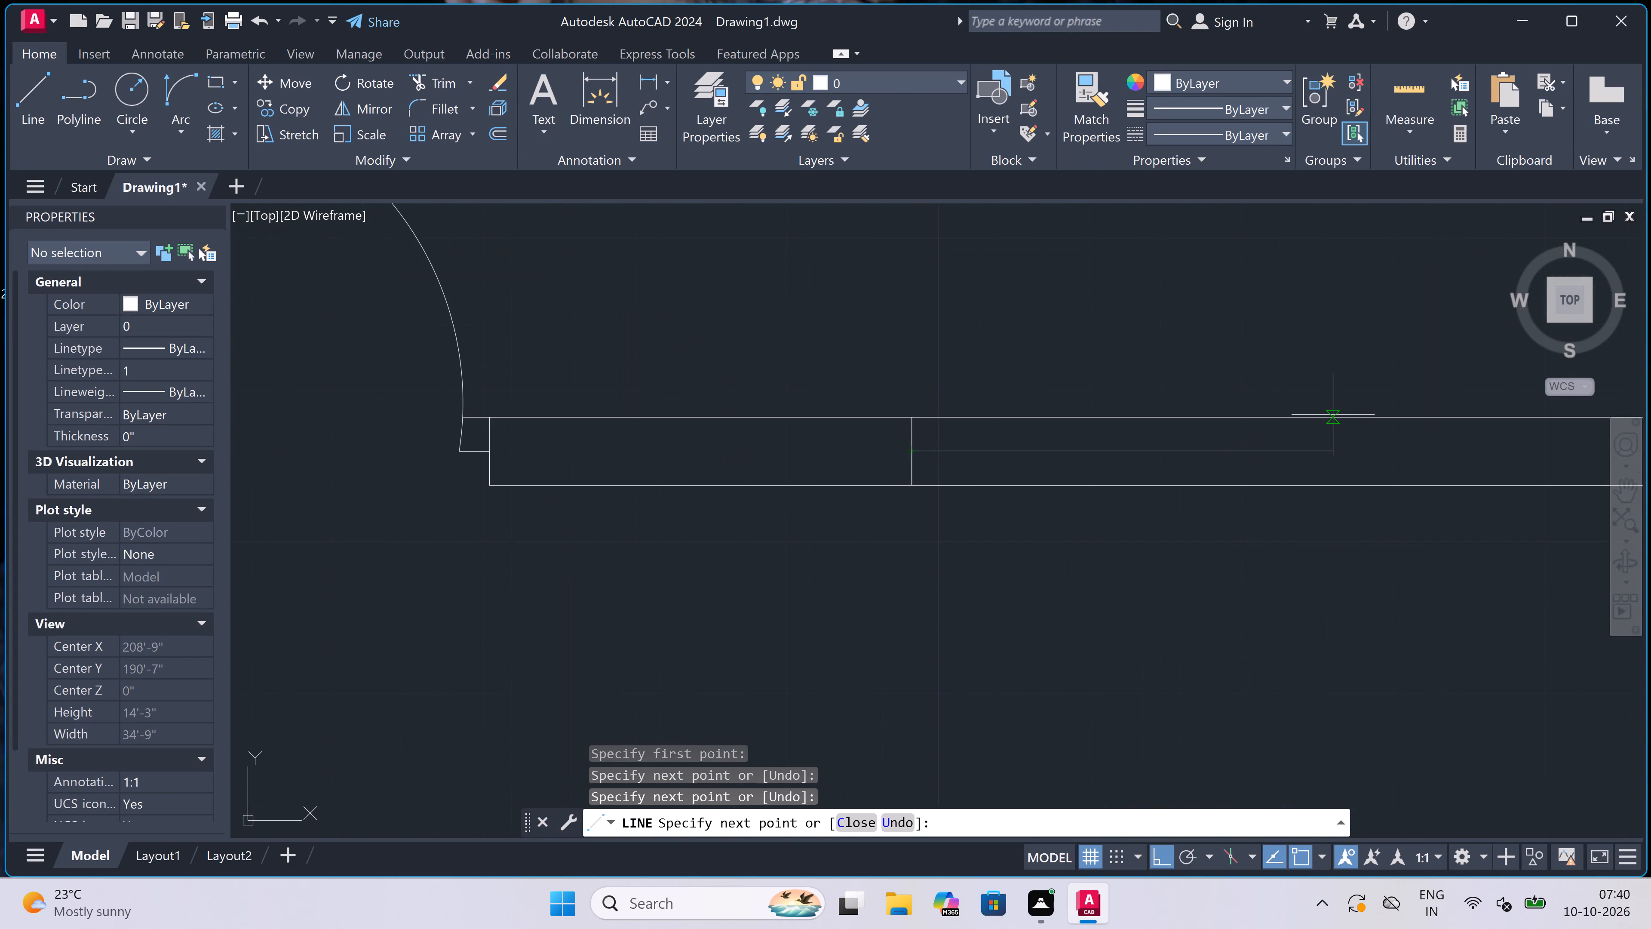
pyautogui.write("5'")
pyautogui.press('space')
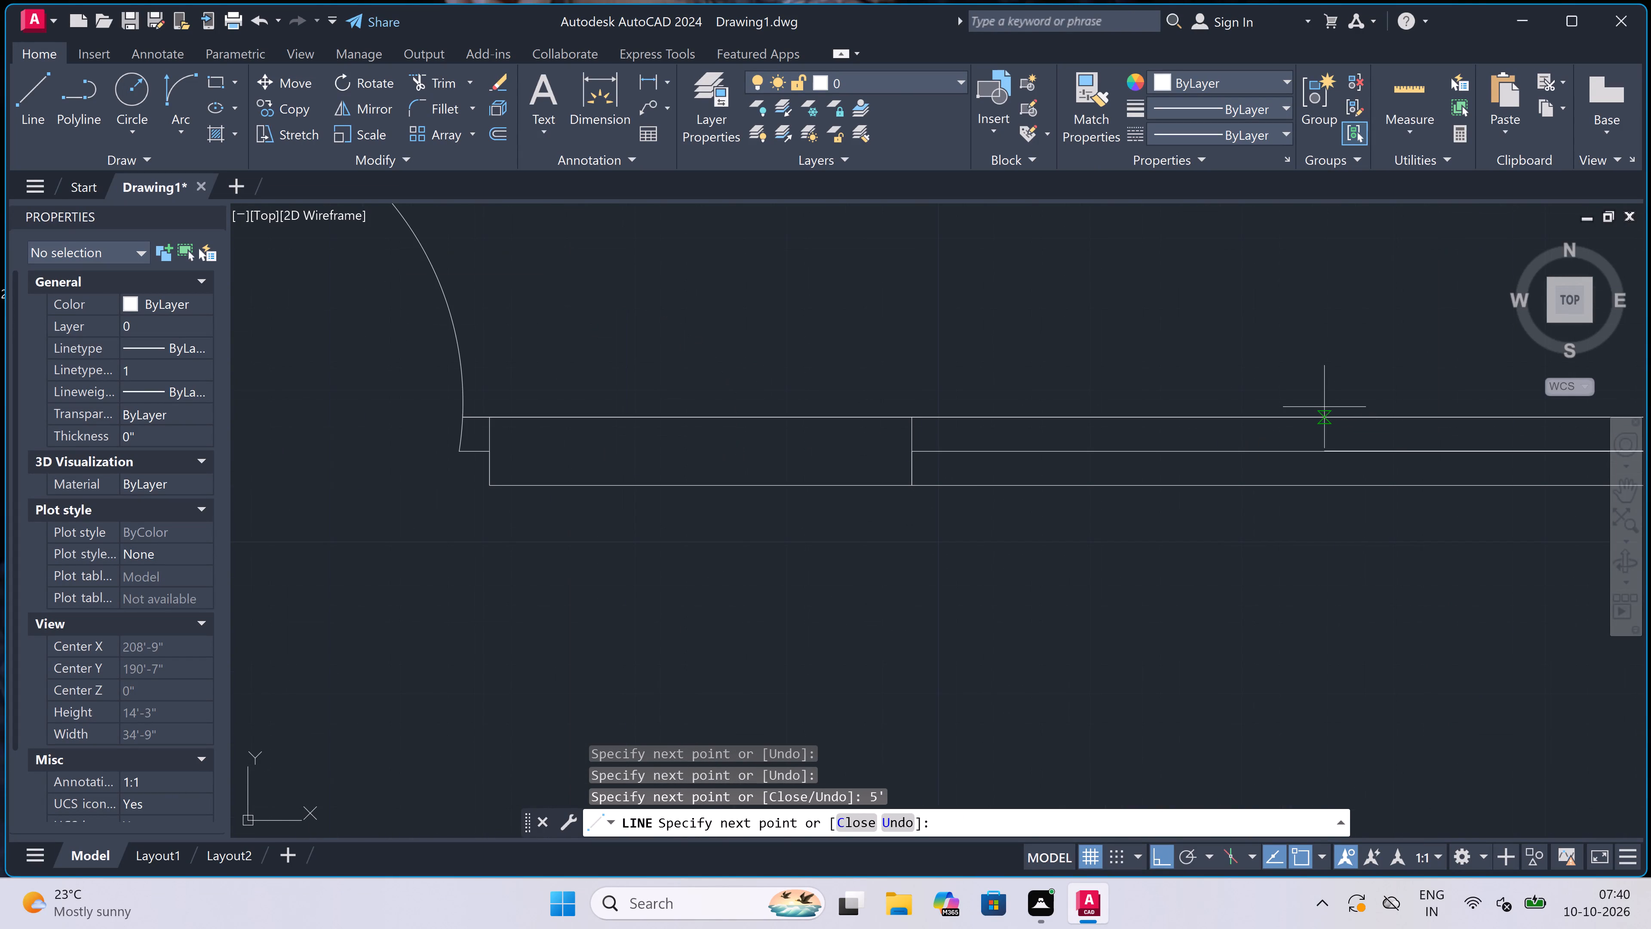
# Close the 5' window with a vertical line across the wall at the centre line's right end, from outer to inner face.
pyautogui.scroll(-5, 1324, 407)
pyautogui.scroll(2, 1399, 410)
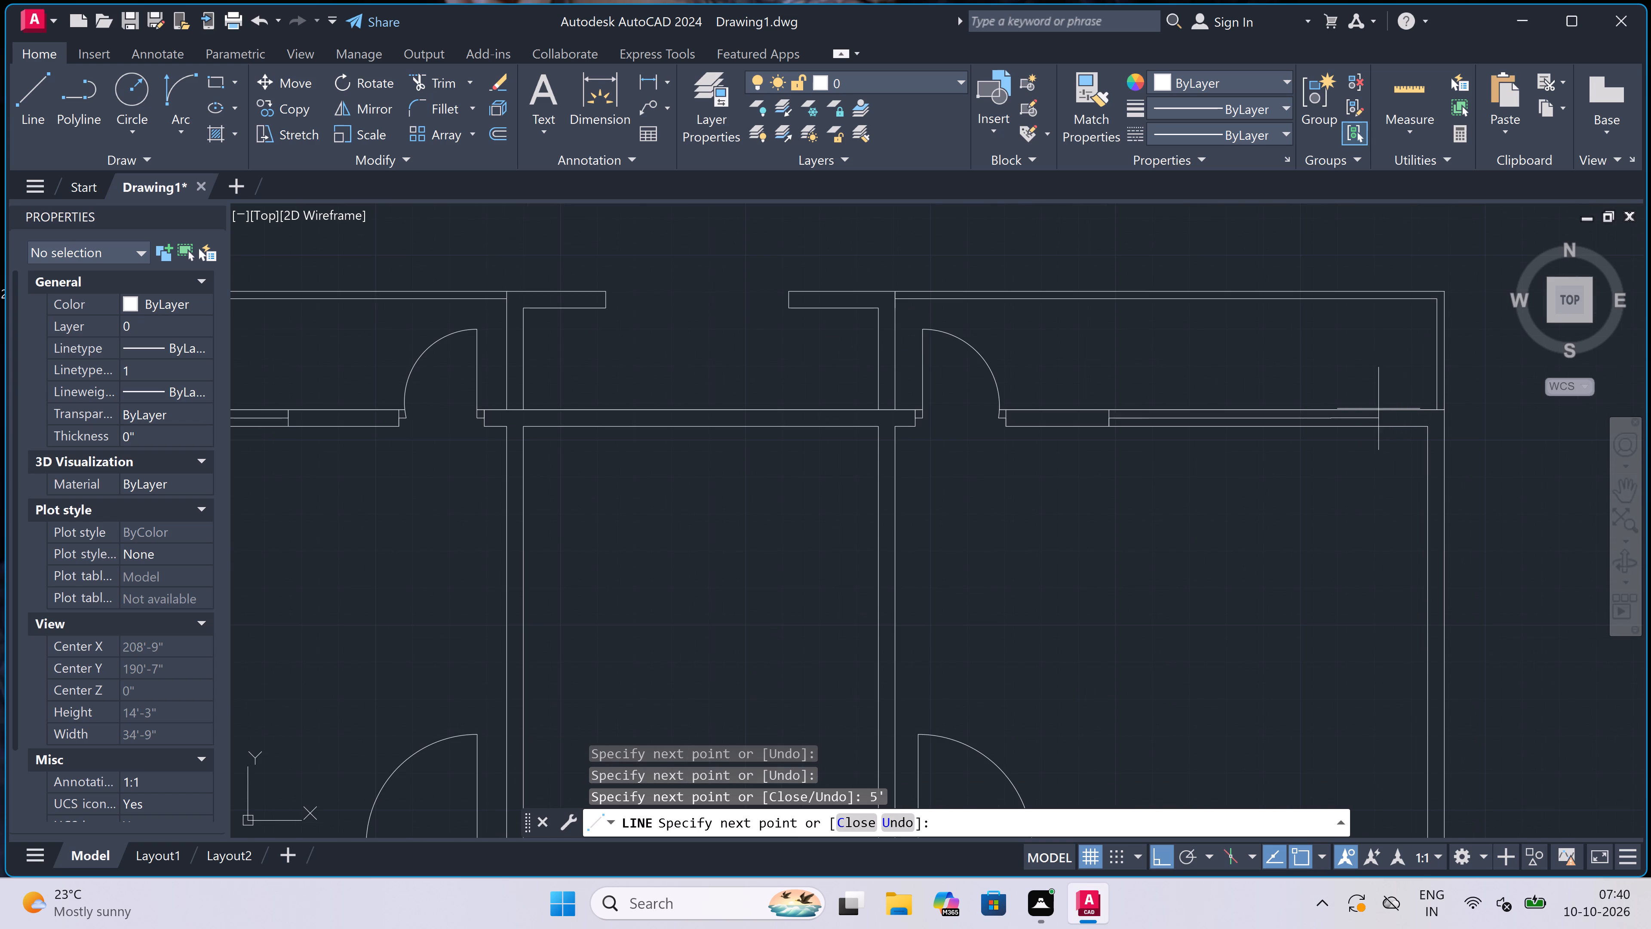
pyautogui.scroll(1, 1331, 406)
pyautogui.click(1331, 406)
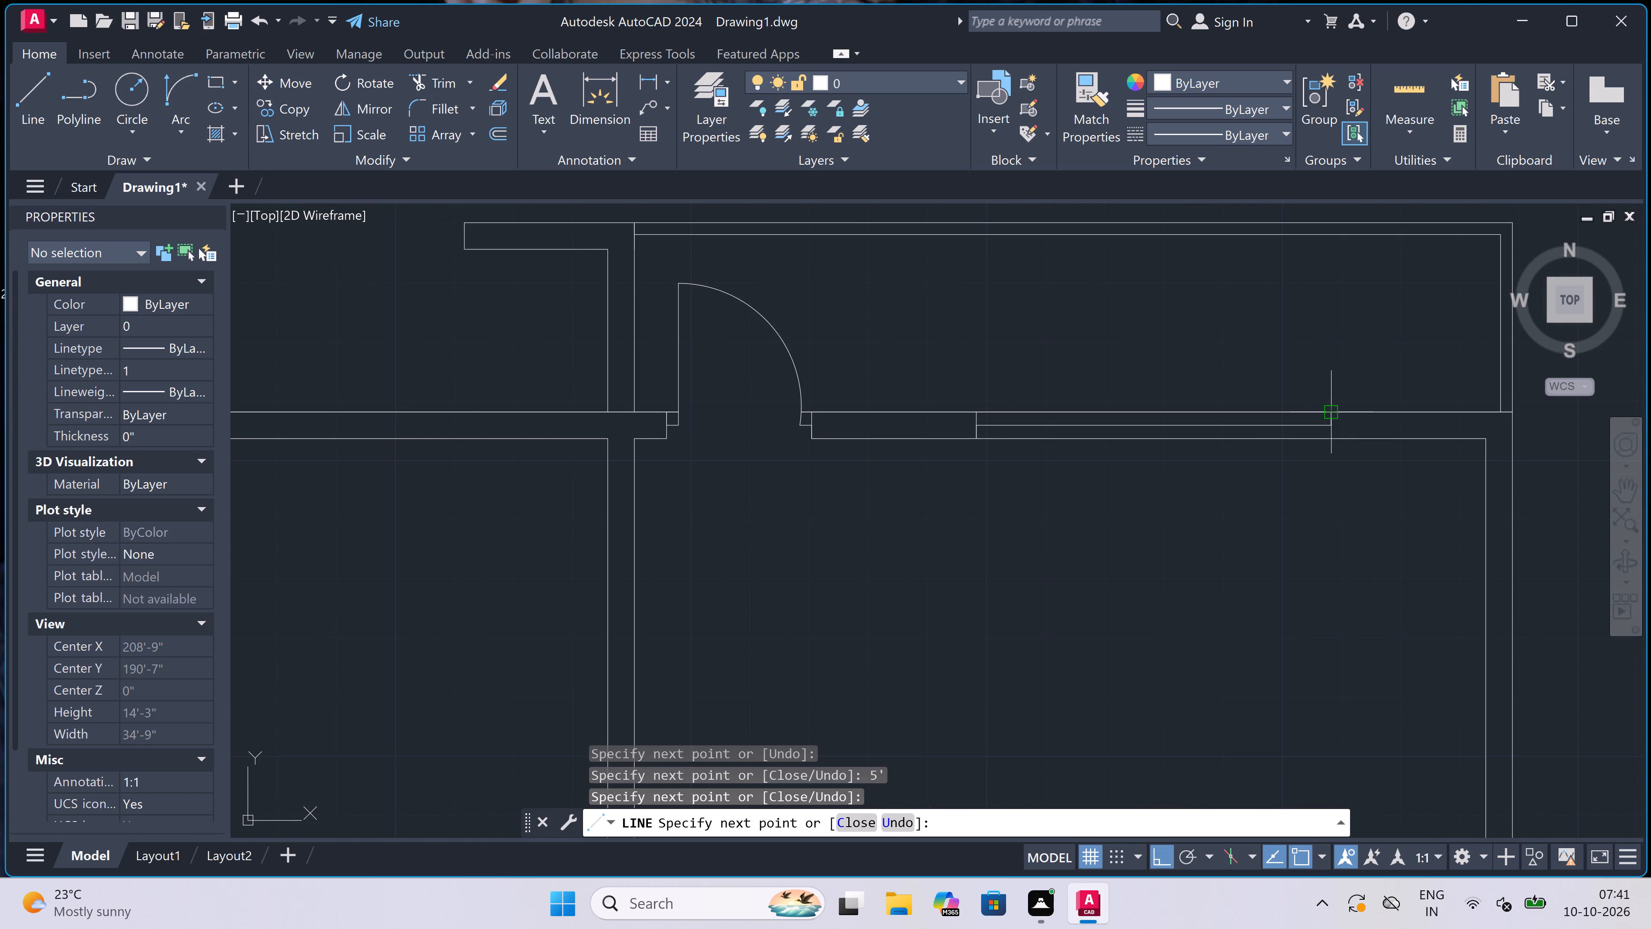
pyautogui.click(1335, 440)
pyautogui.press('Escape')
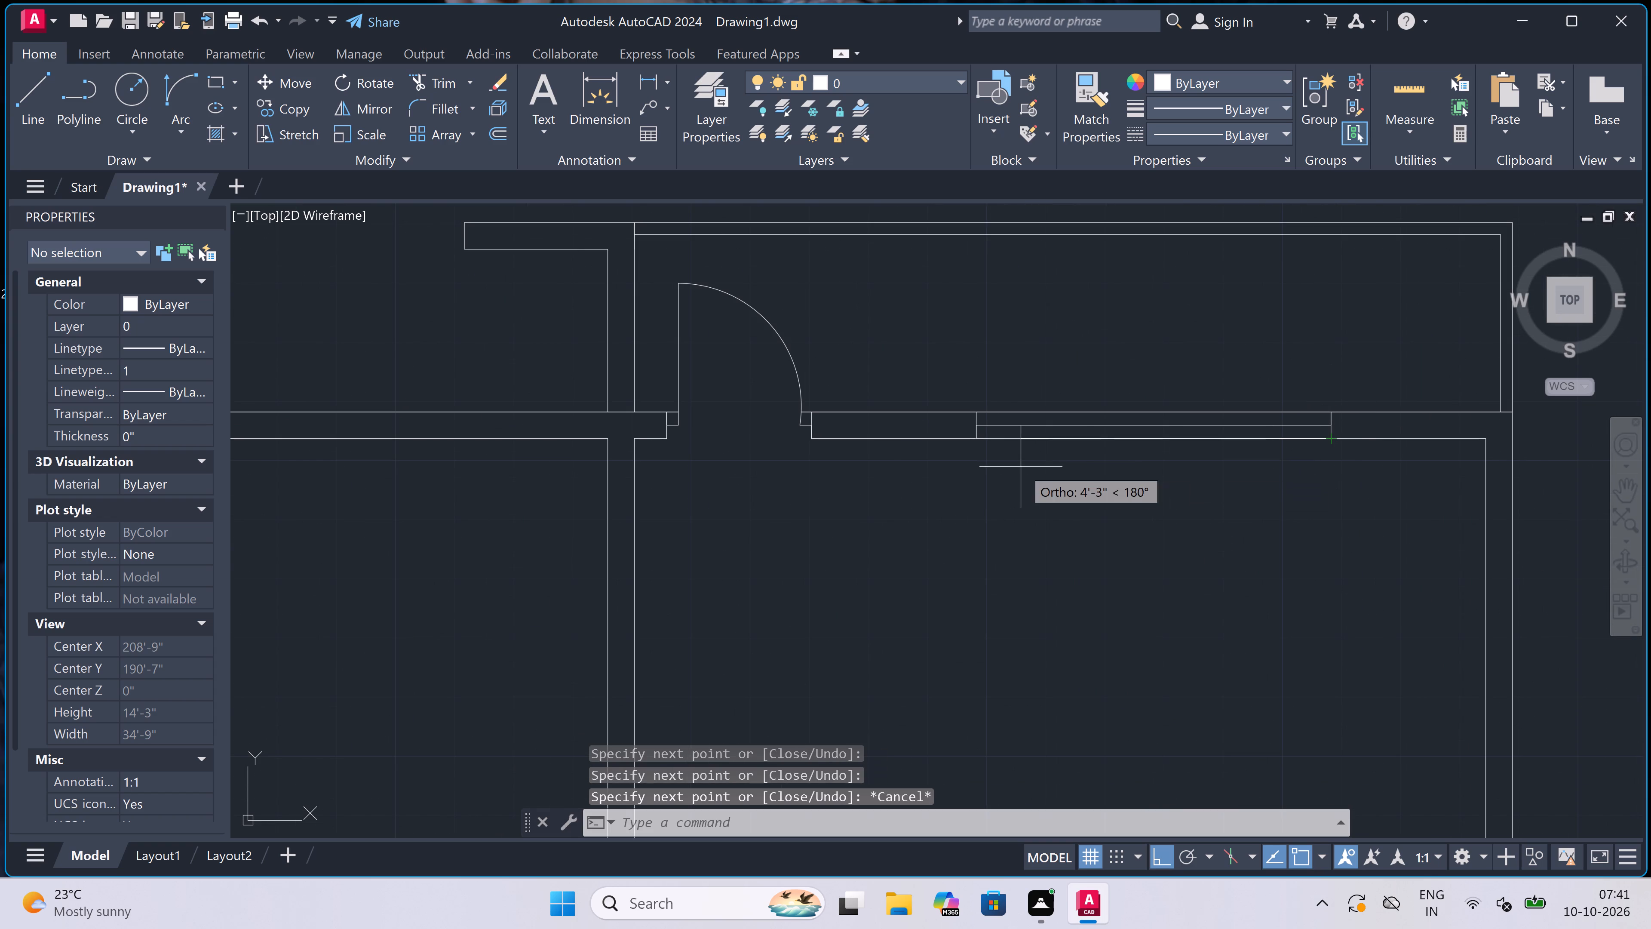
# From the inner corner under the left room's bottom wall, draw a line 9'10" down, and right to the right outer wall's inner face.
pyautogui.scroll(-4, 1017, 453)
pyautogui.press('space')
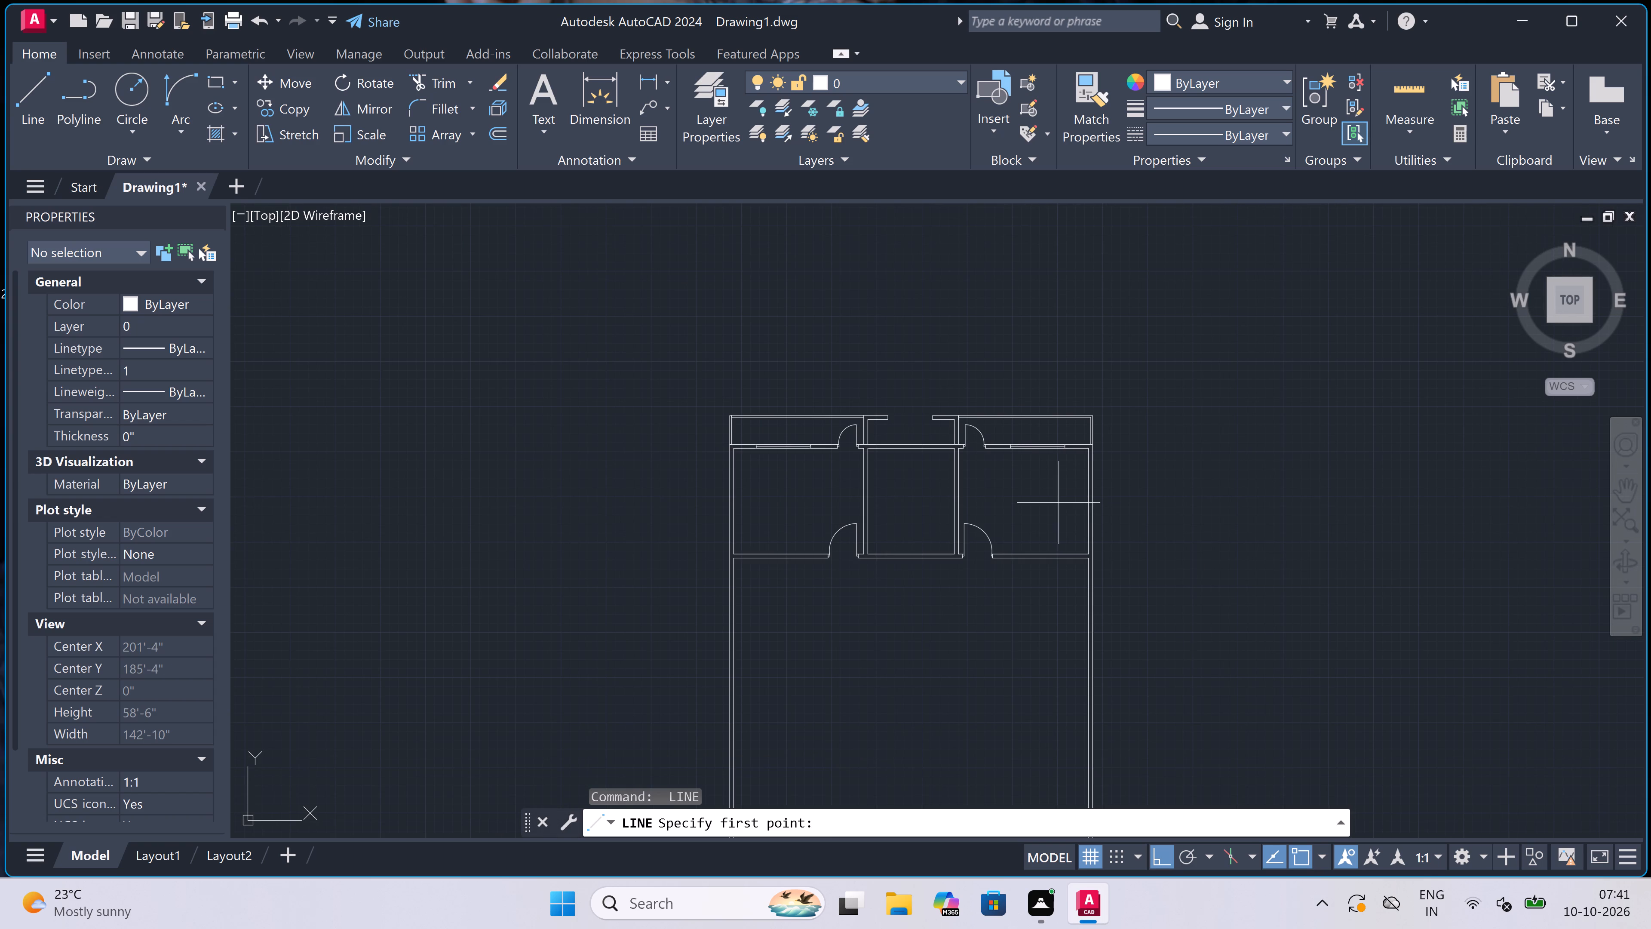
pyautogui.scroll(-2, 1016, 452)
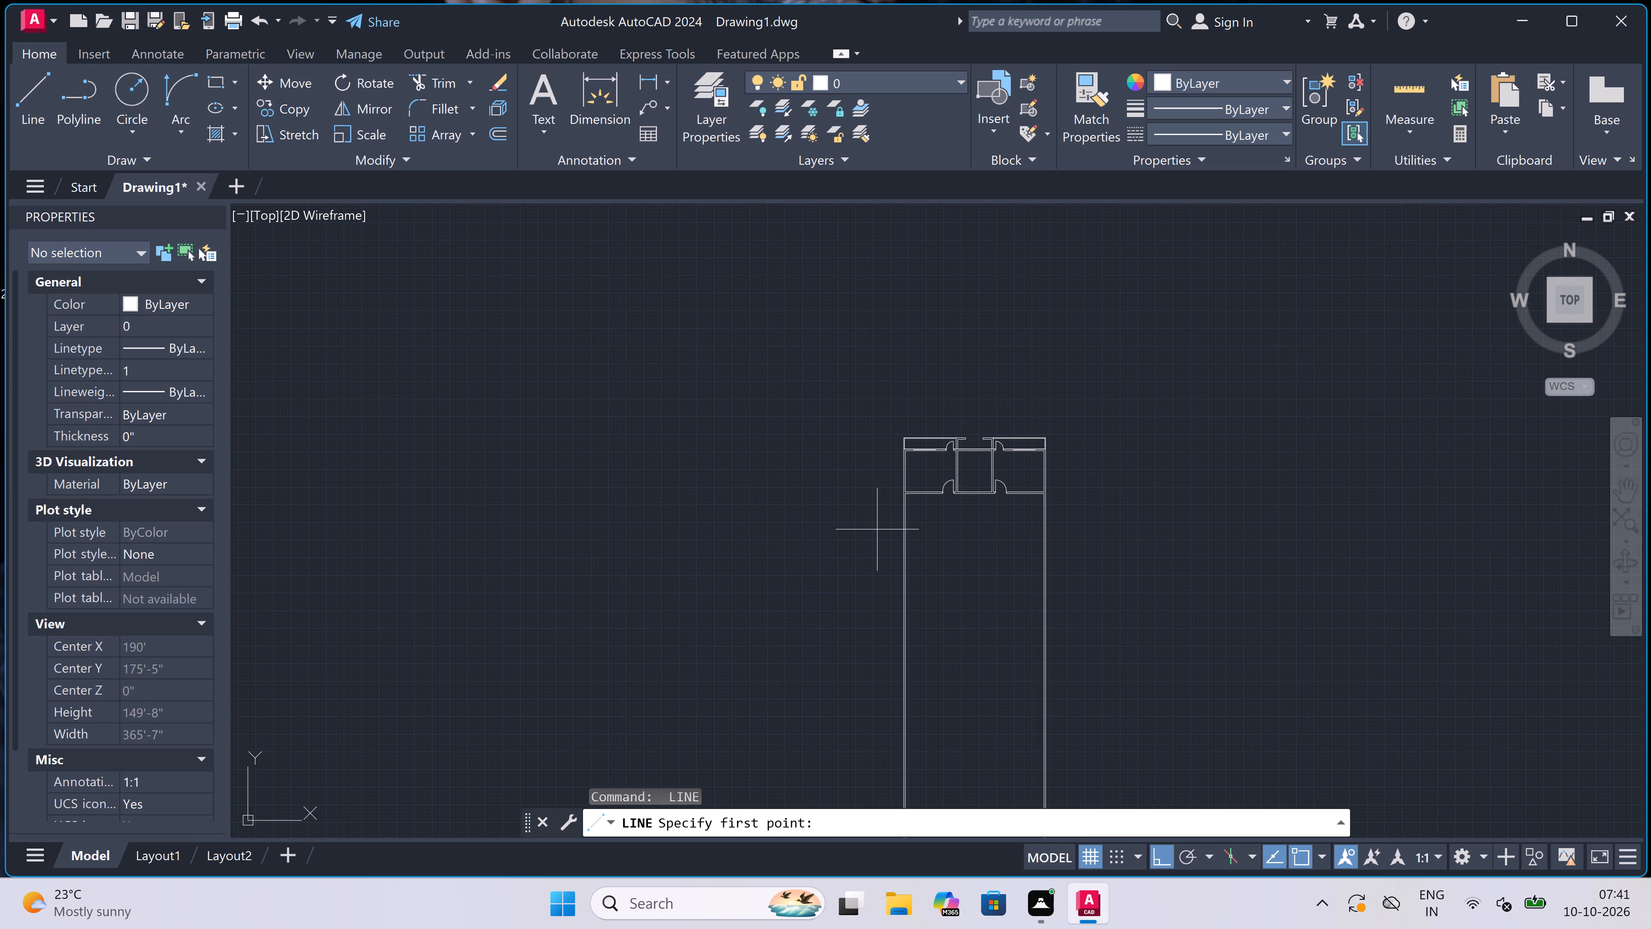
pyautogui.scroll(4, 904, 488)
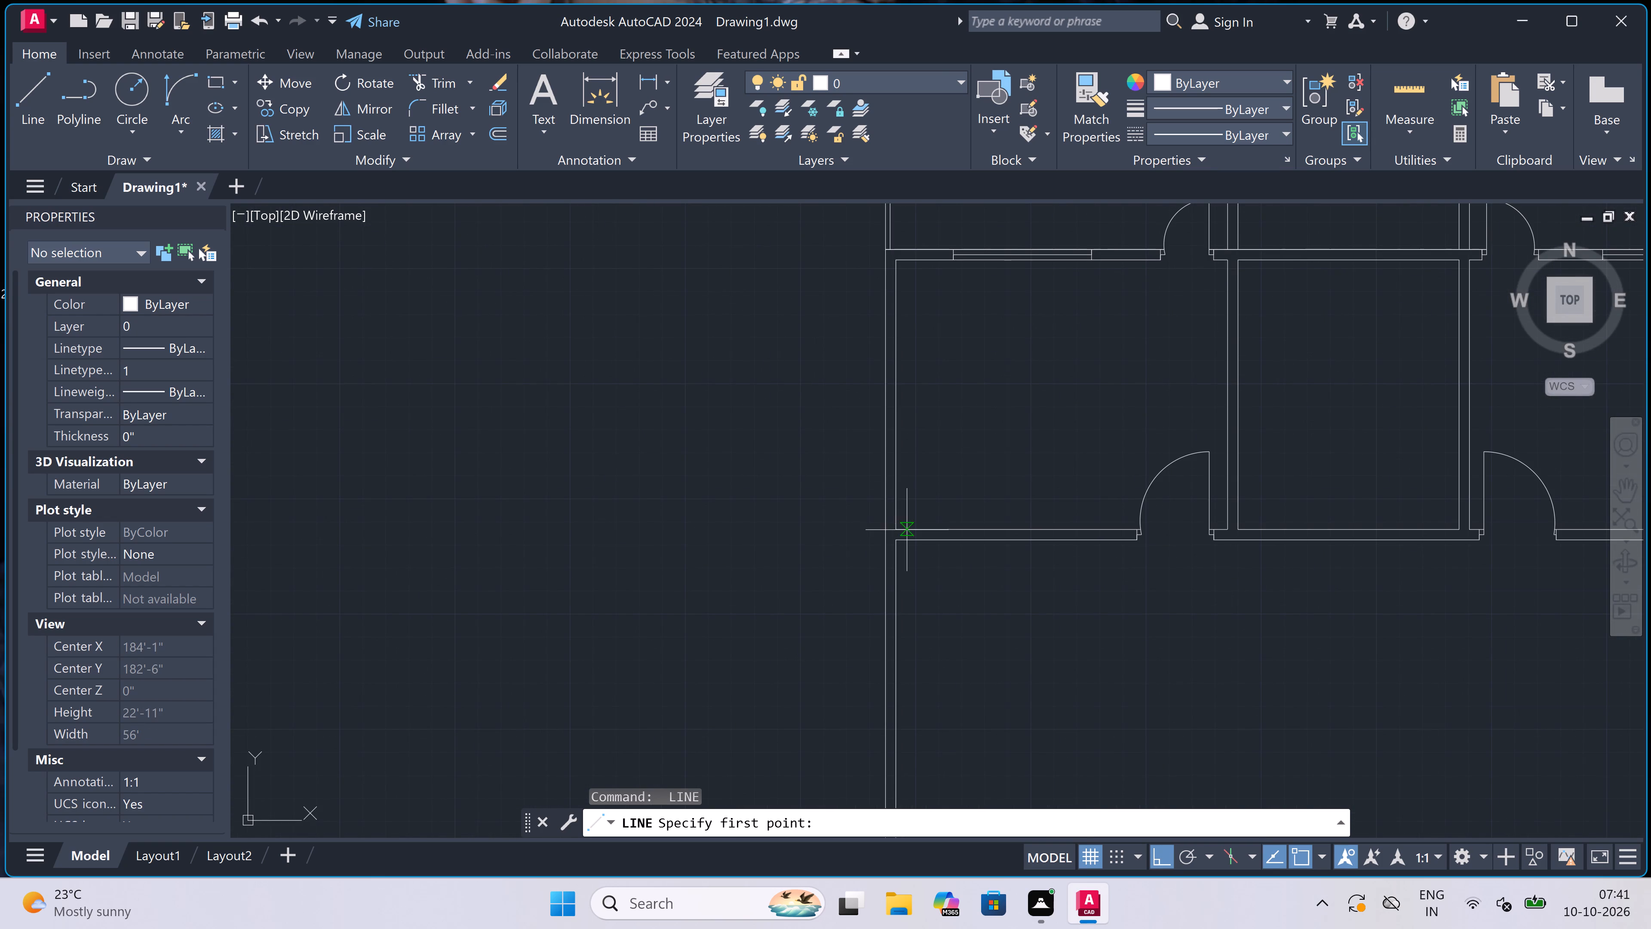
pyautogui.doubleClick(898, 538)
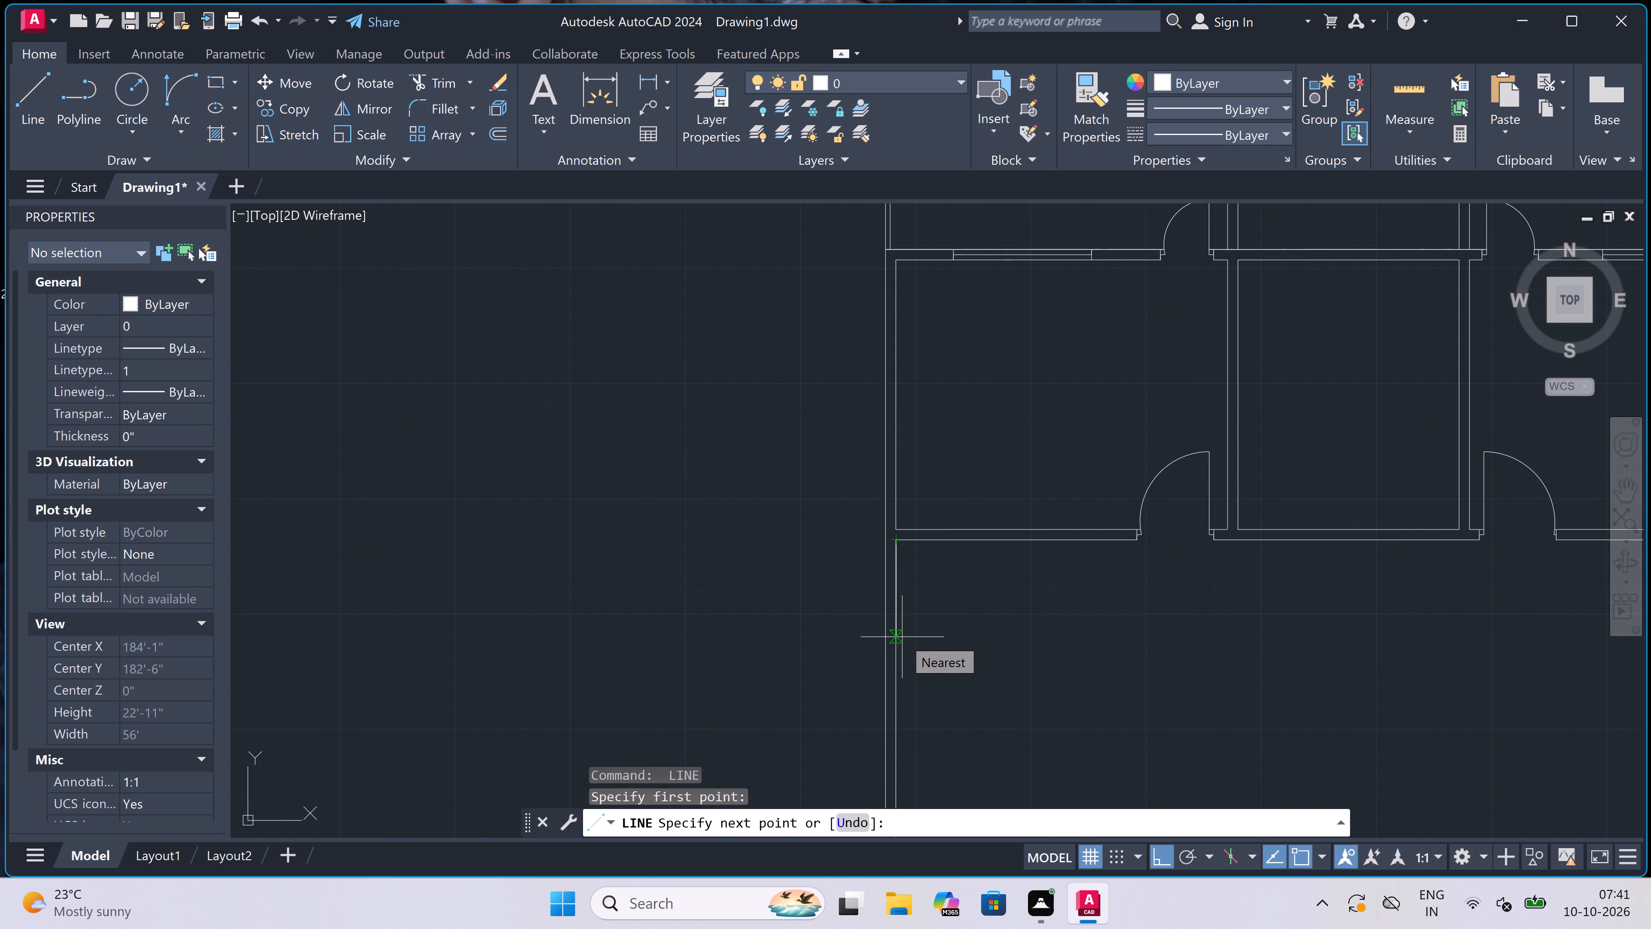
pyautogui.write('9\'10"')
pyautogui.press('space')
pyautogui.scroll(-2, 902, 637)
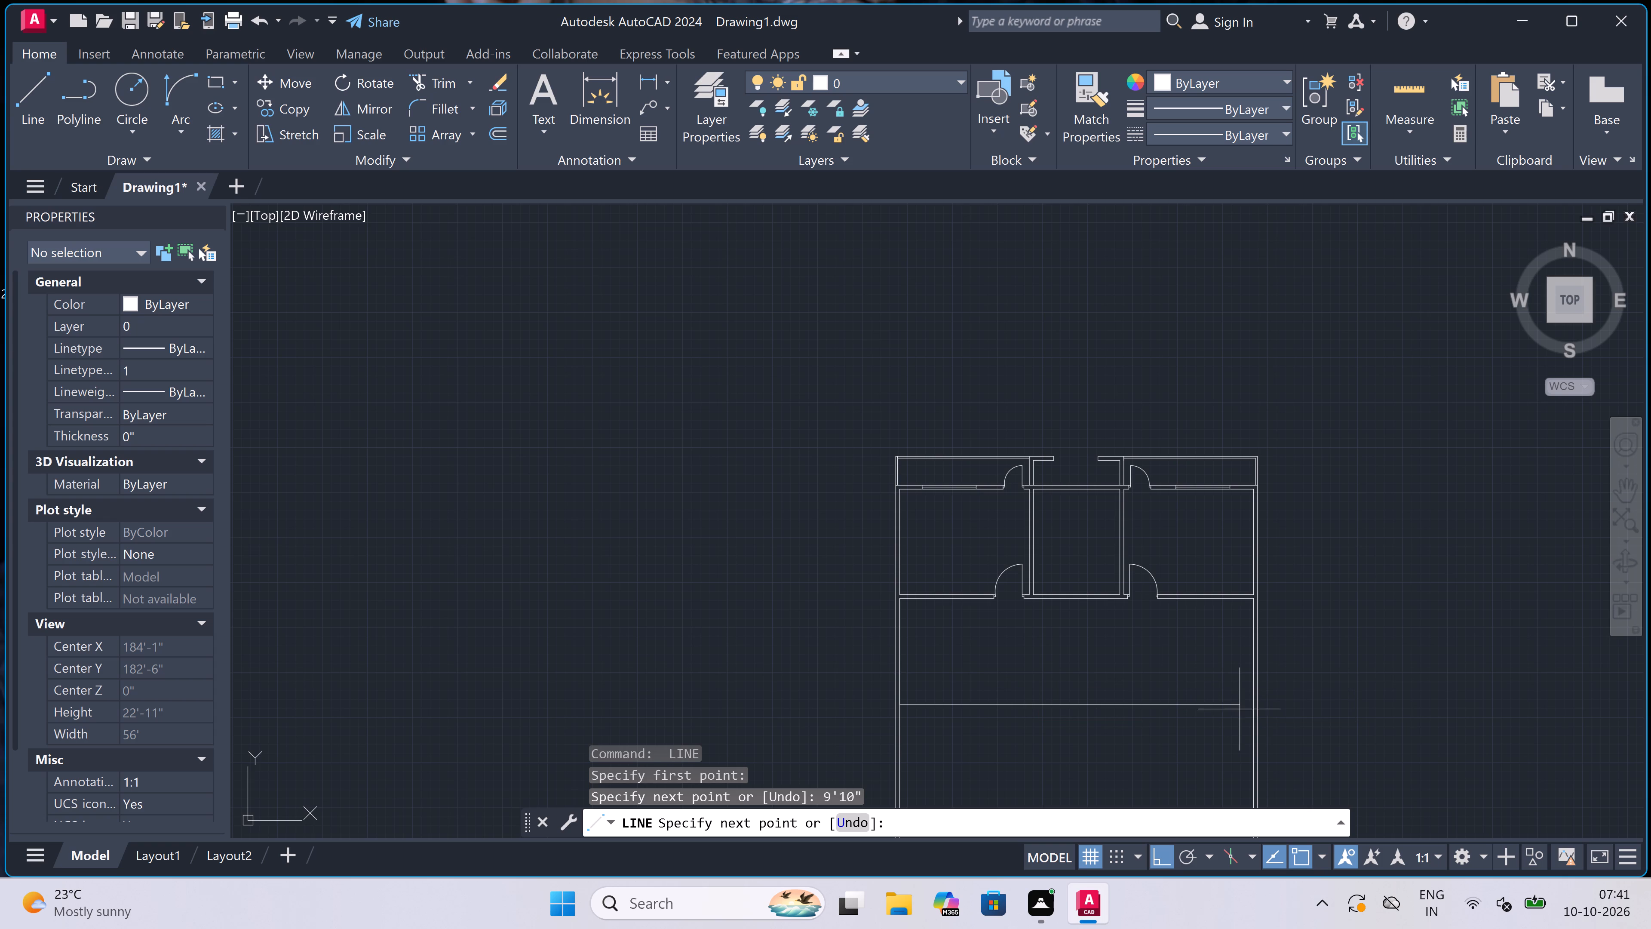
pyautogui.click(1255, 703)
# Give the new horizontal wall its 4.5" thickness by continuing 4.5" down and back left to the left outer wall's inner face.
pyautogui.scroll(2, 1250, 744)
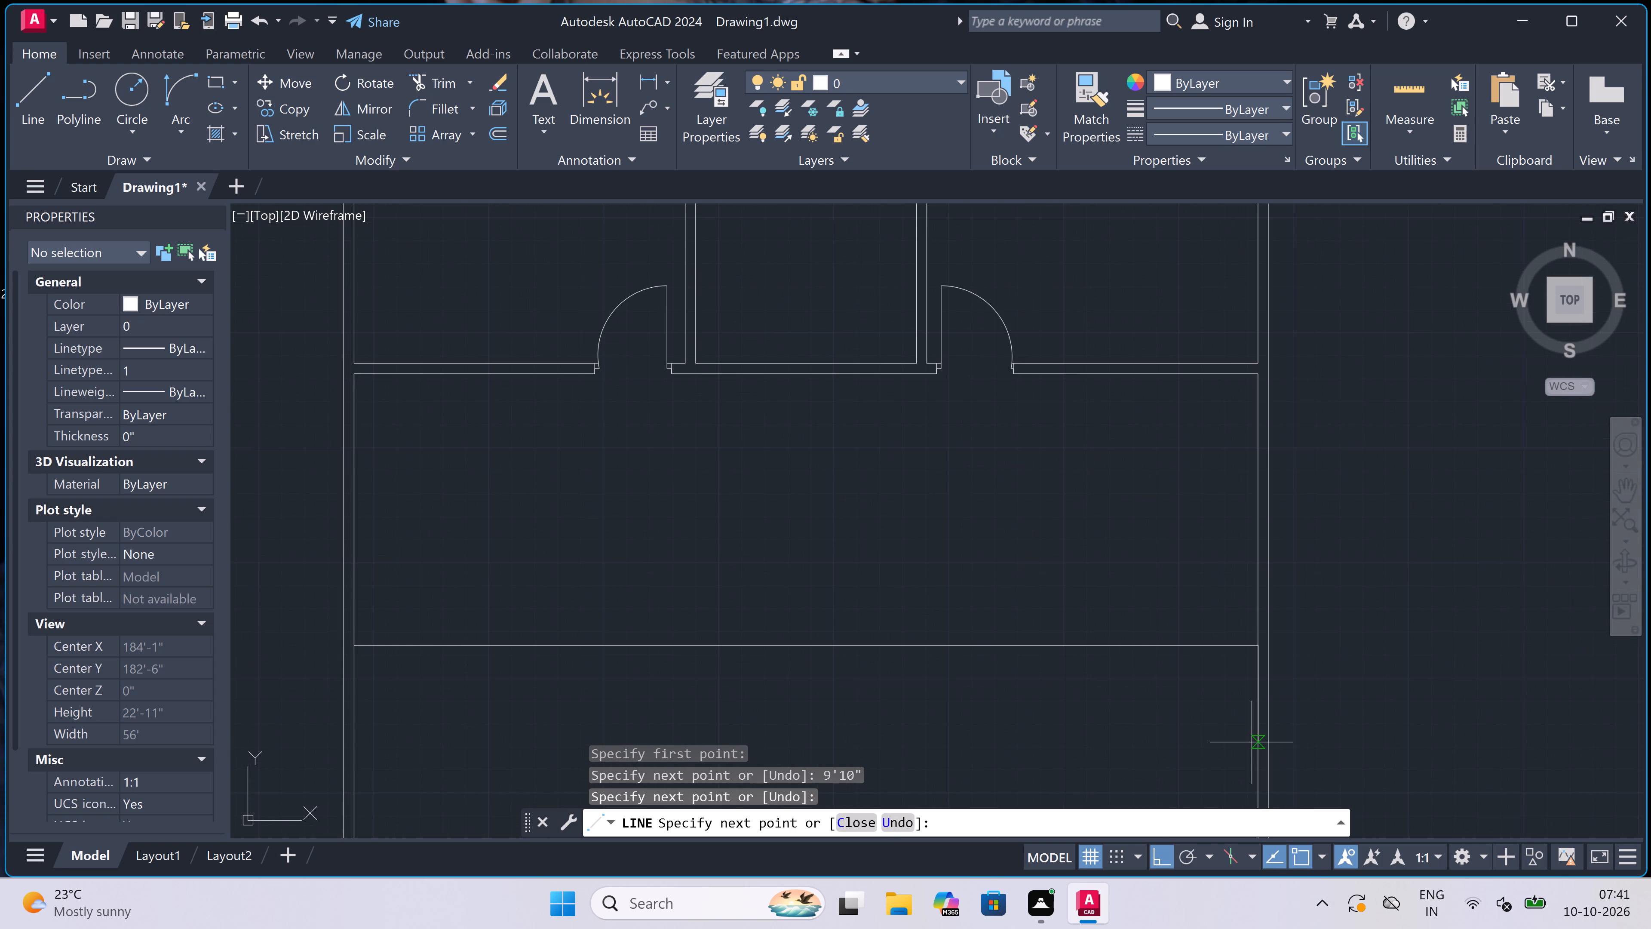
pyautogui.write('4.5"')
pyautogui.press('space')
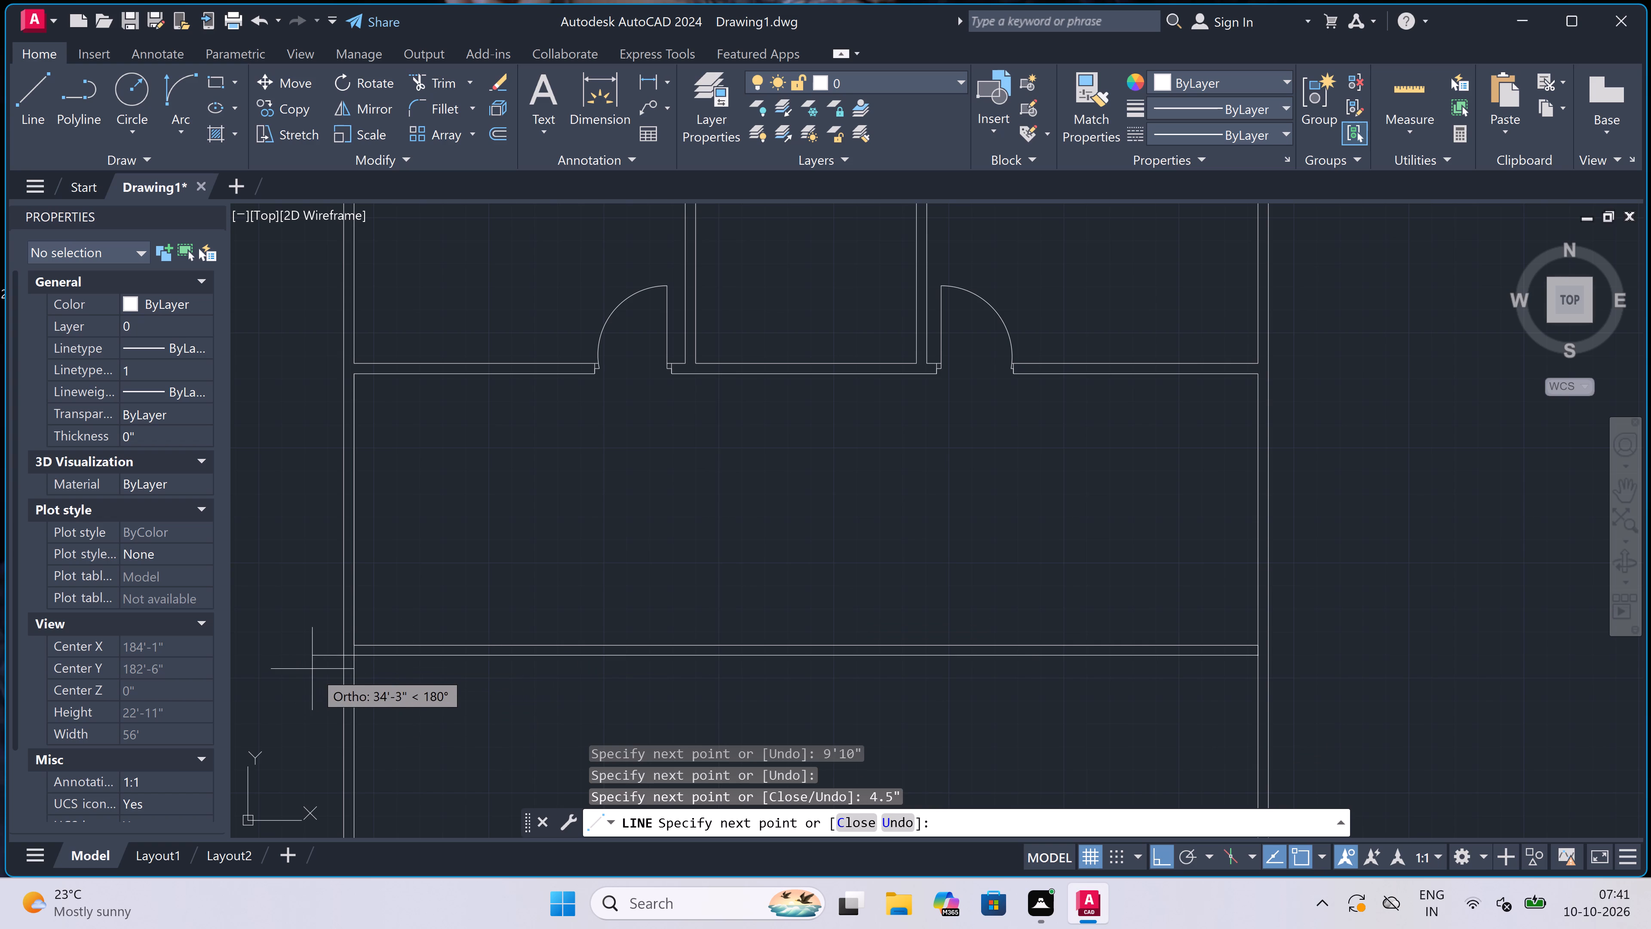
pyautogui.scroll(2, 326, 668)
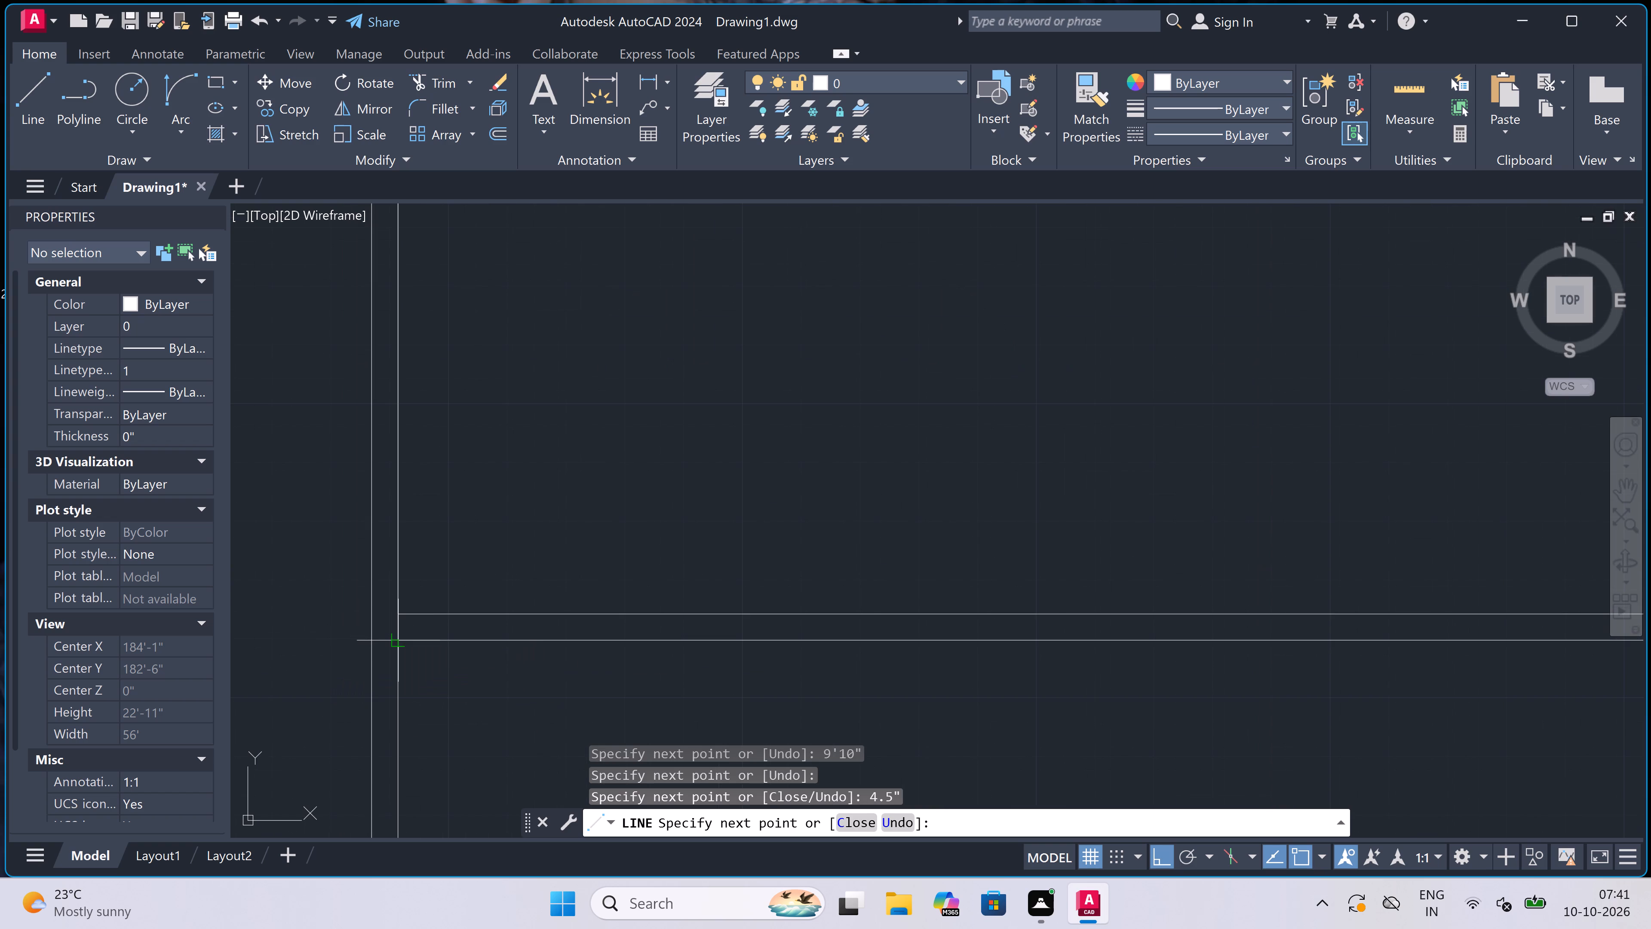
pyautogui.click(402, 640)
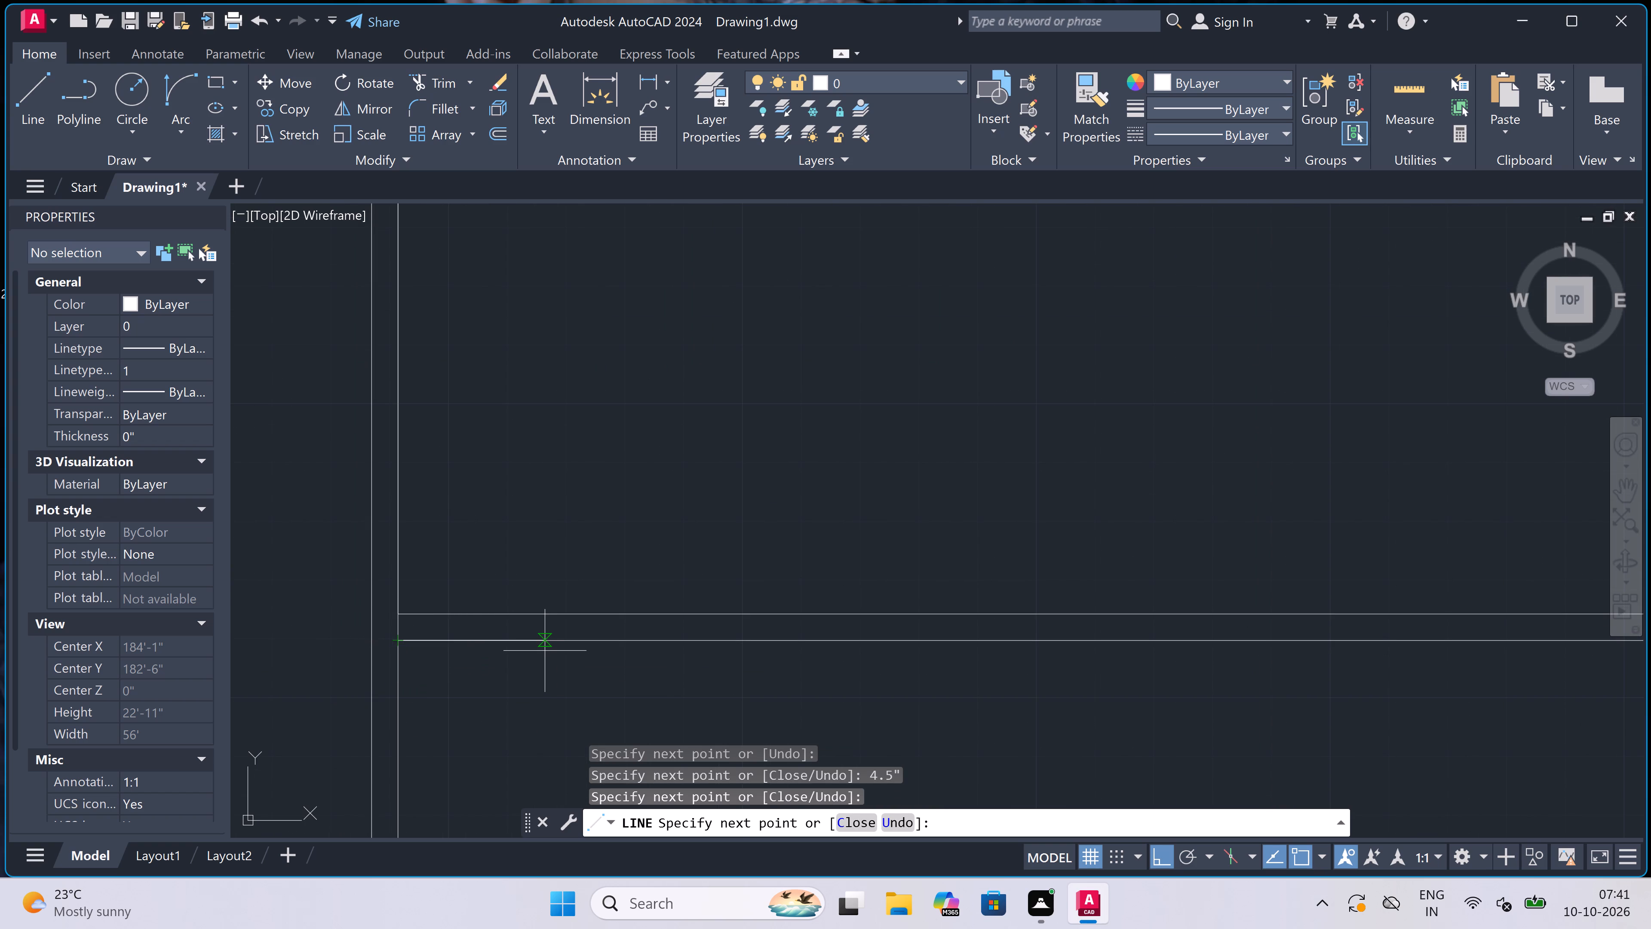
# Outline a 7' by 4' enclosure under the horizontal wall's left end: 7' right, 4' down, and back left to the outer wall.
pyautogui.write("7'")
pyautogui.press('space')
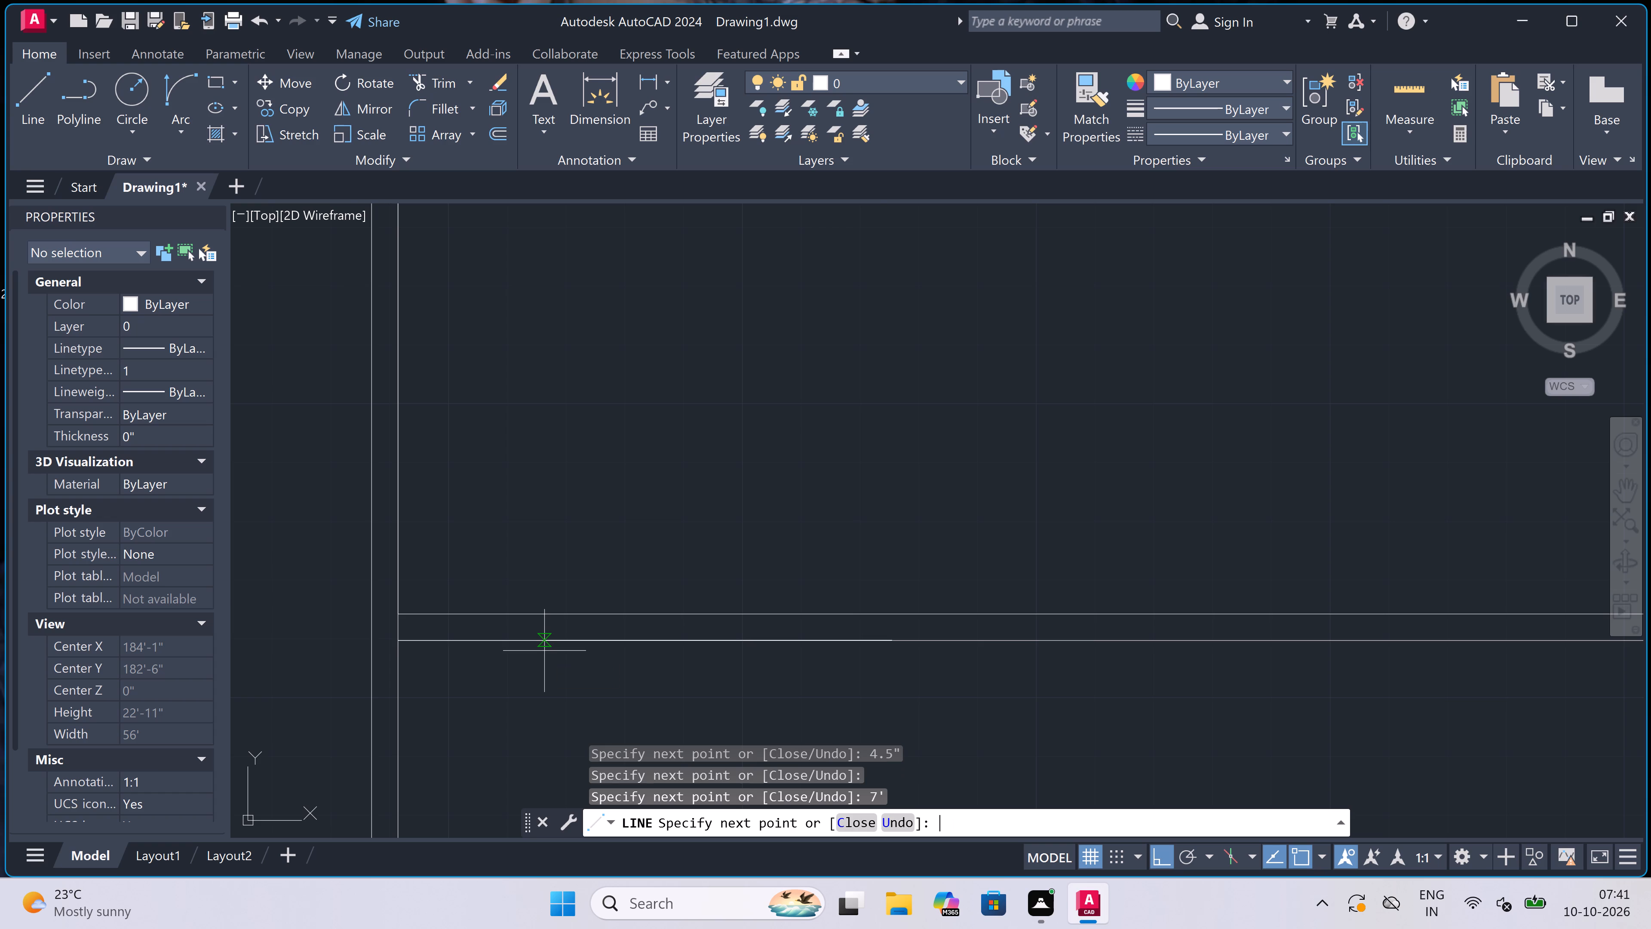
pyautogui.scroll(-4, 544, 650)
pyautogui.scroll(2, 546, 712)
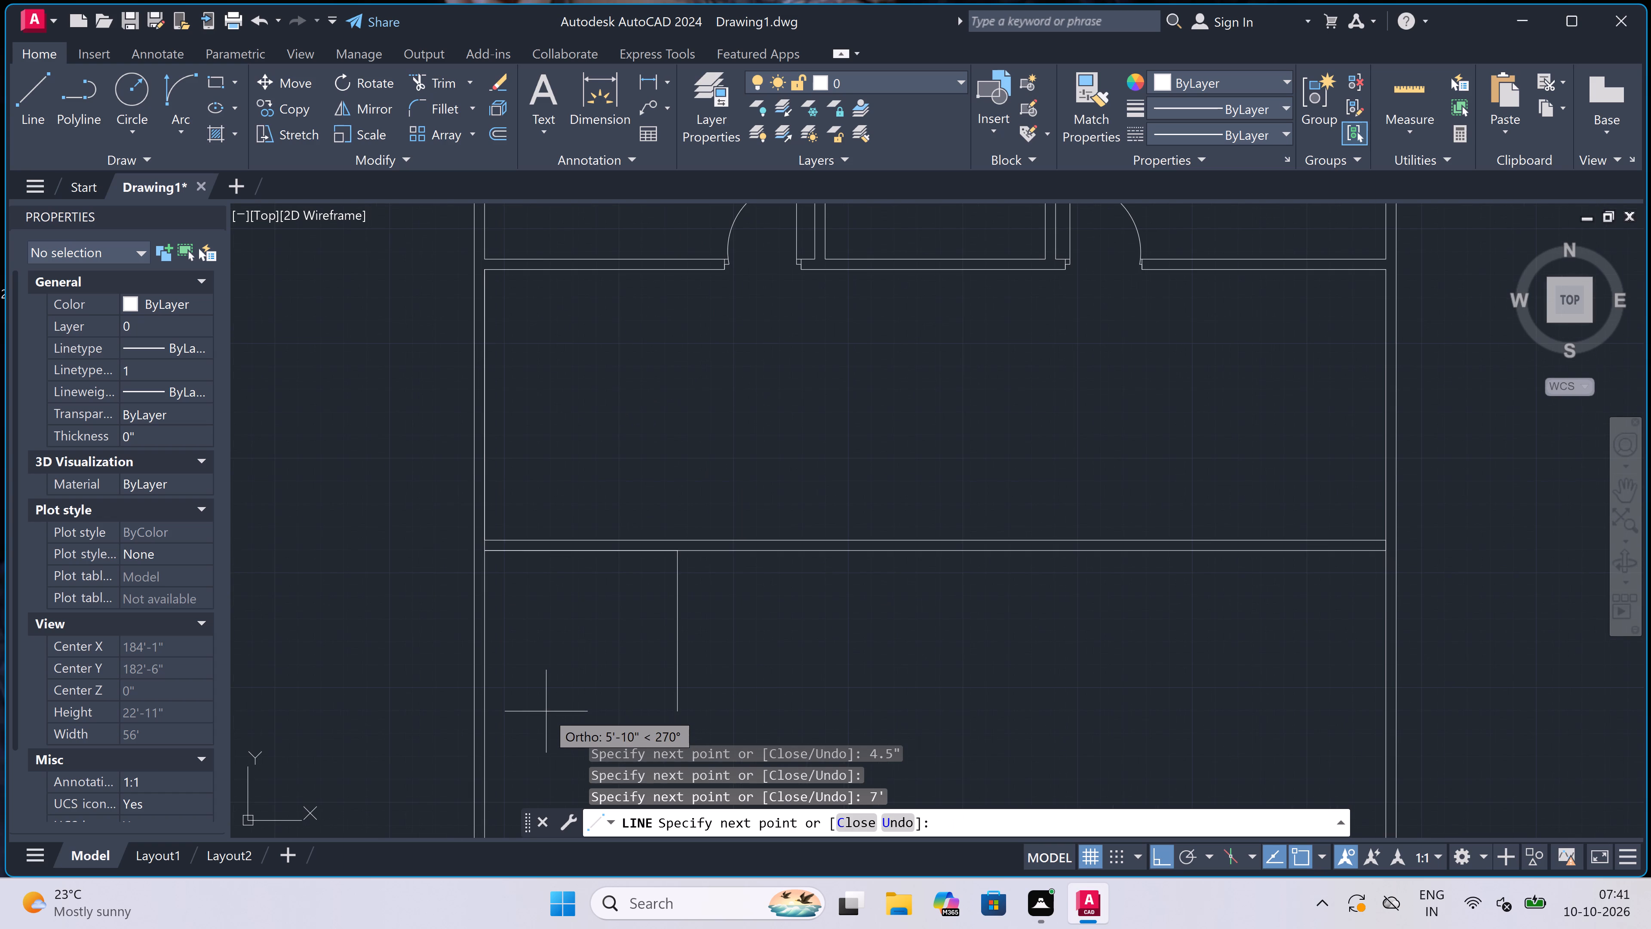
pyautogui.write("4'")
pyautogui.press('space')
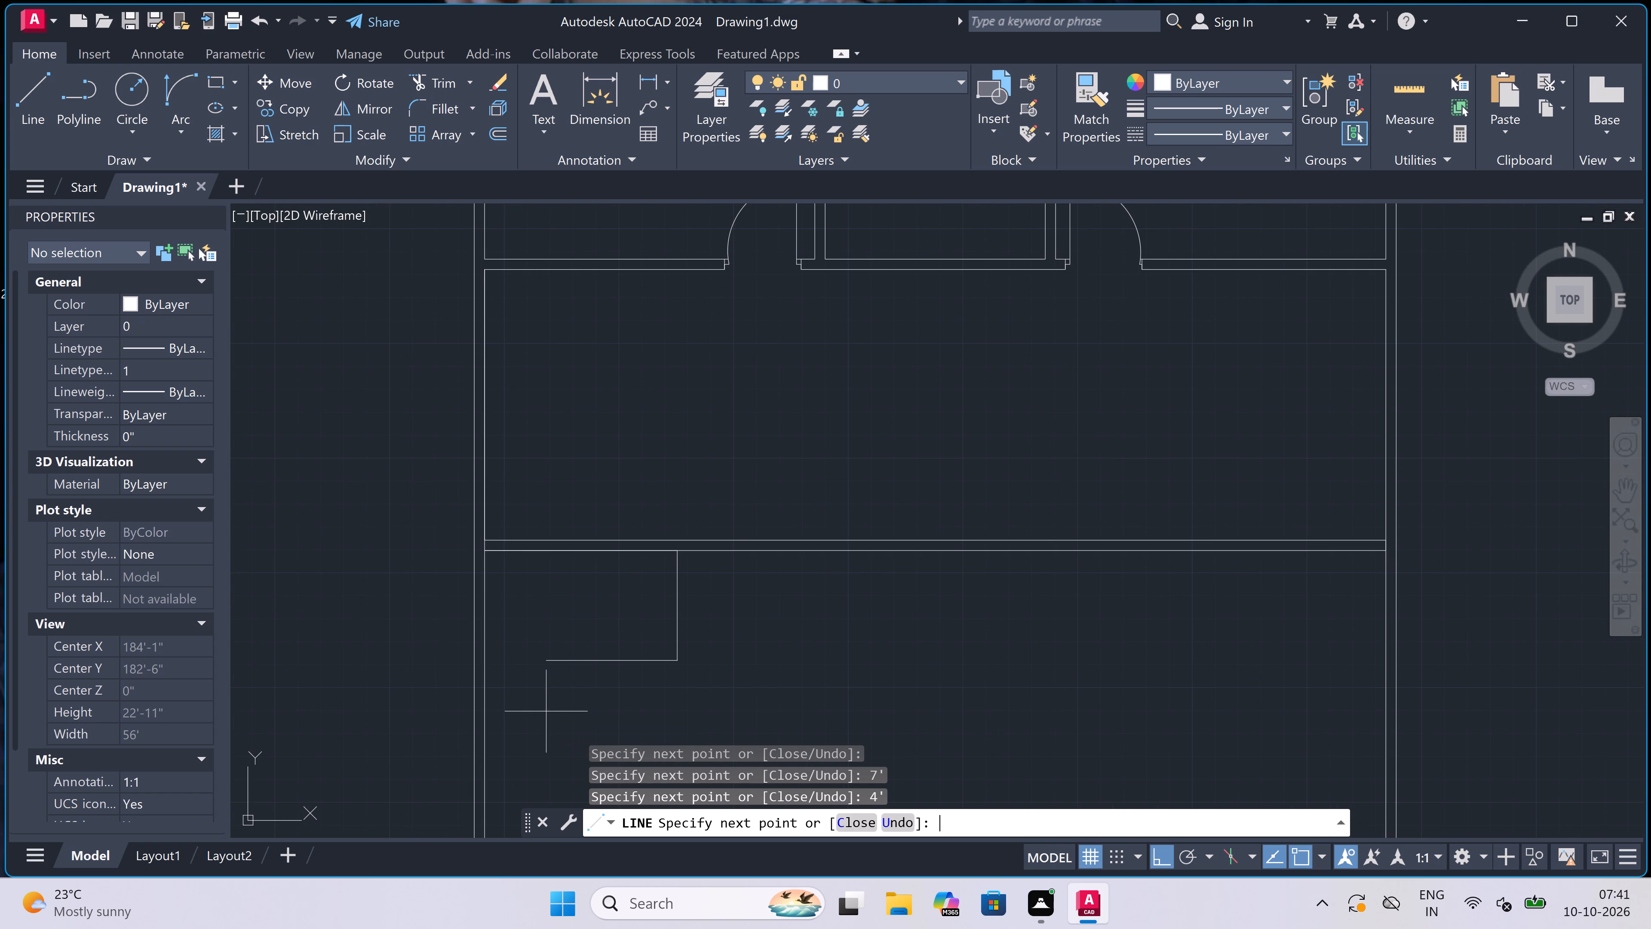
pyautogui.click(483, 654)
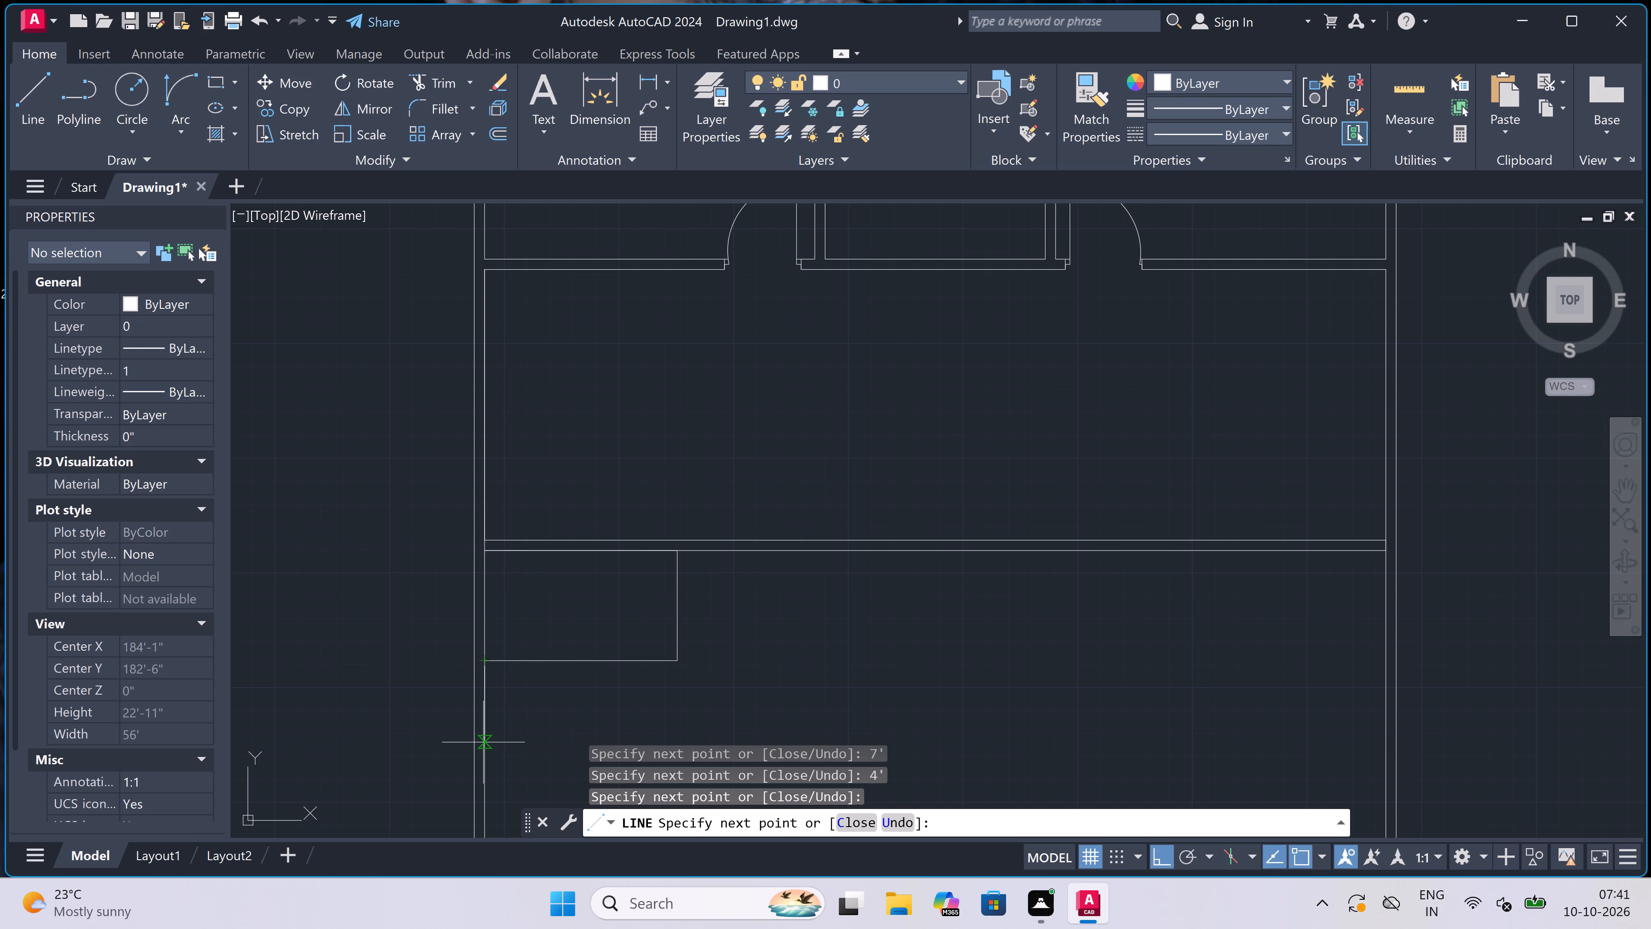
# Draw the enclosure's outer face 4.5" below and 4.5" right of its inner lines, running up to the horizontal wall's upper line.
pyautogui.write('4.5"')
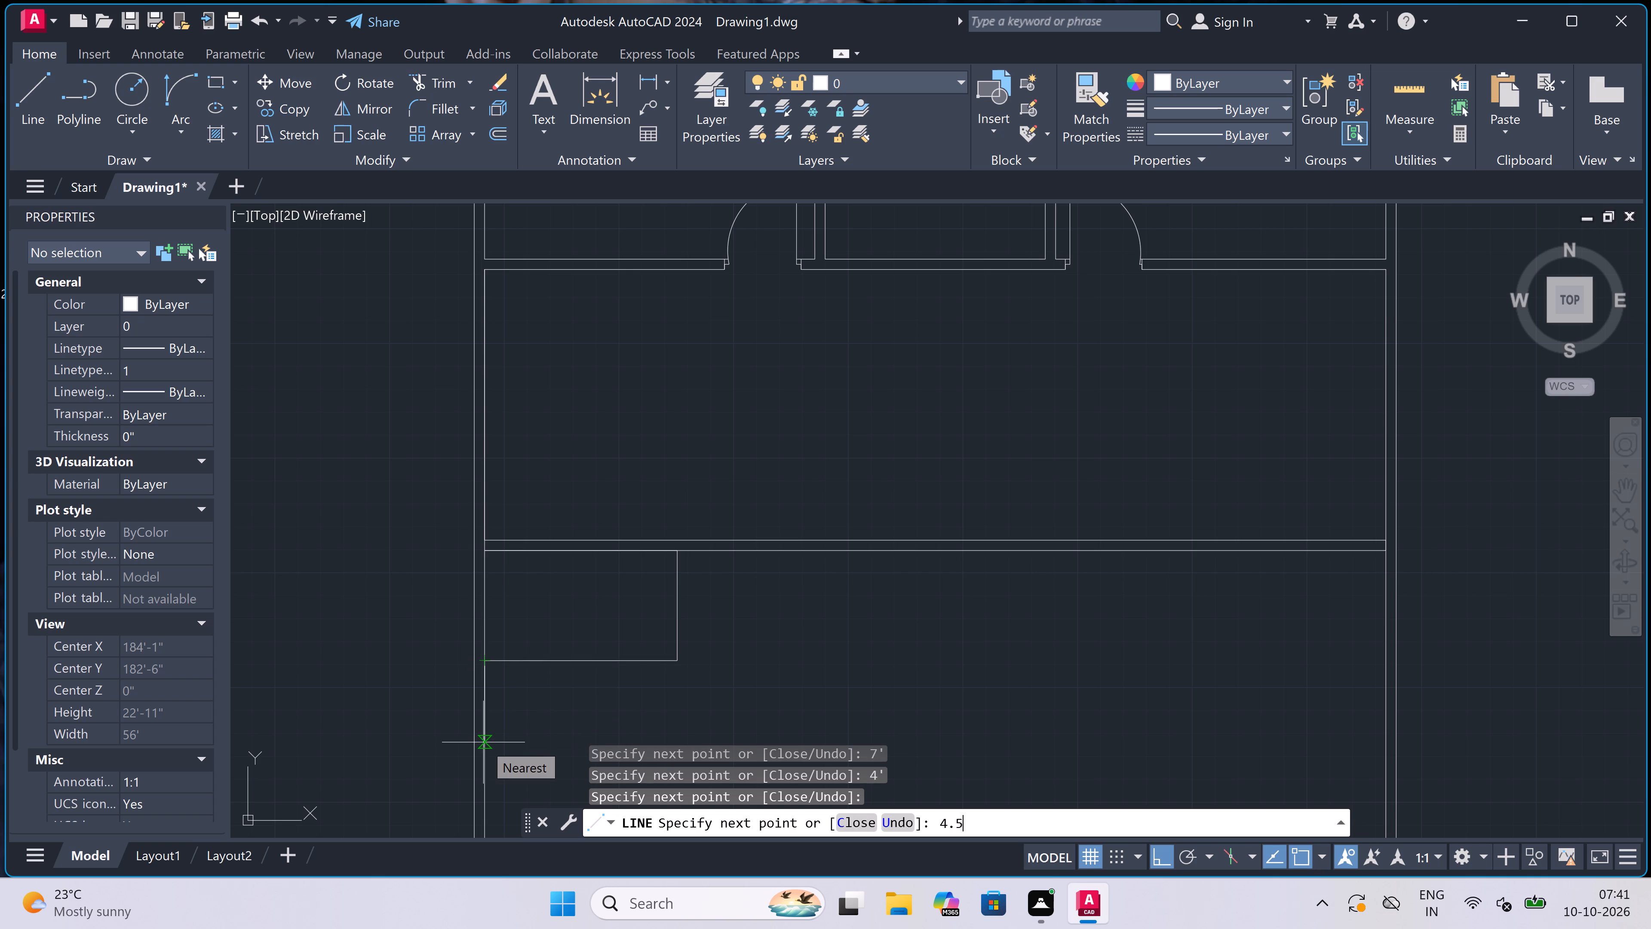
pyautogui.press('space')
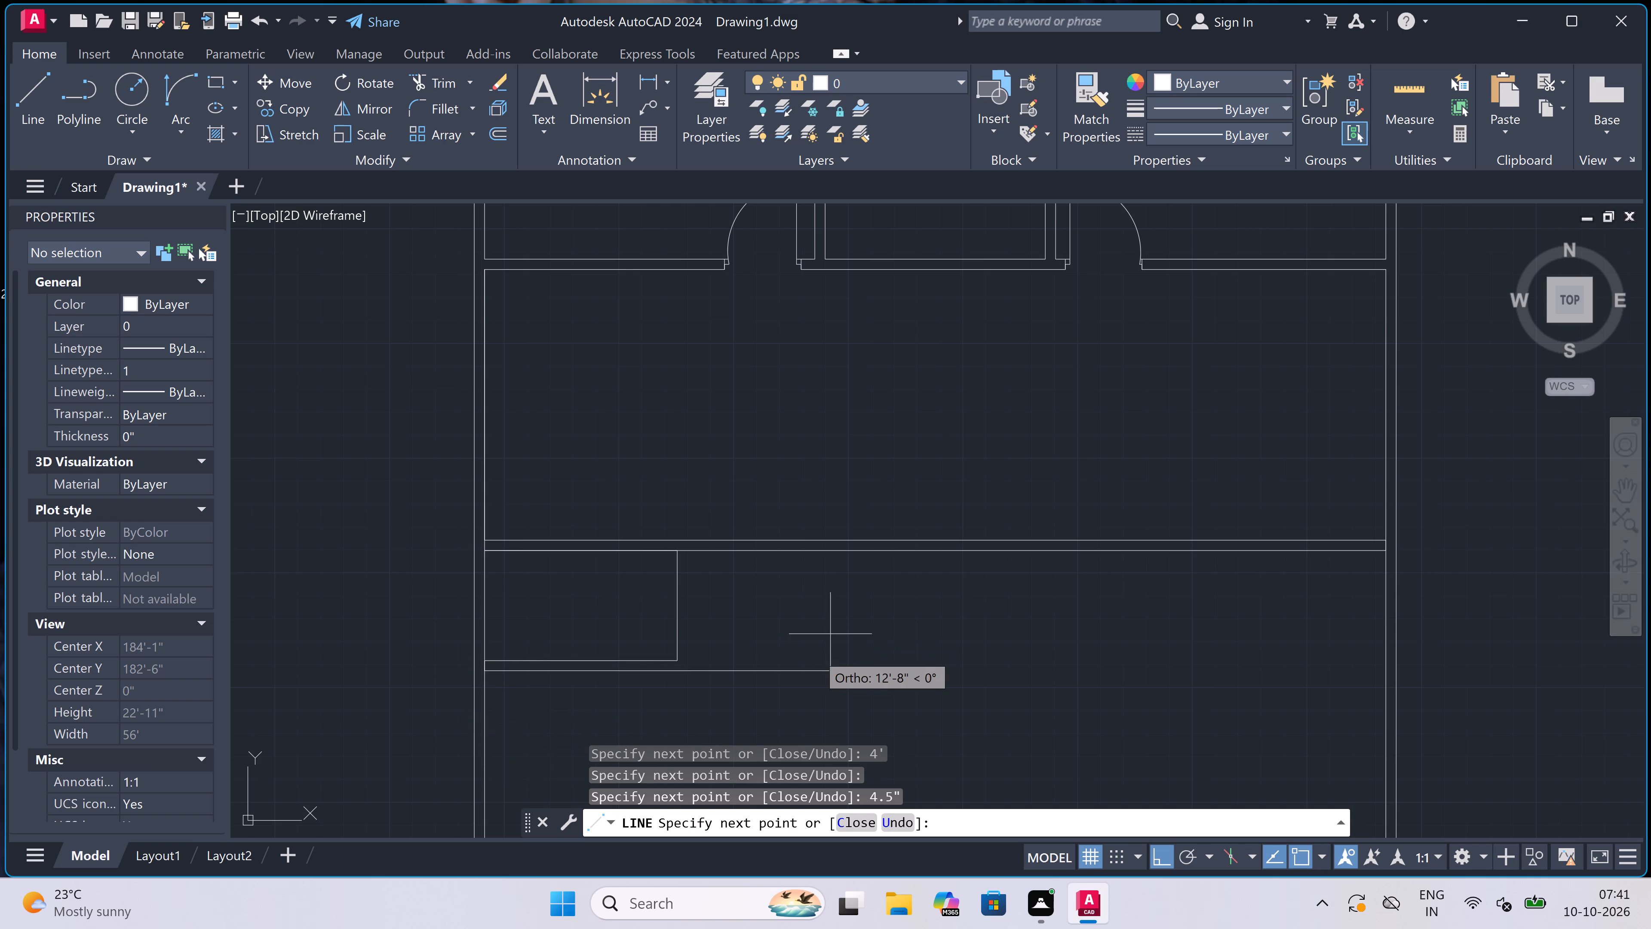
pyautogui.scroll(3, 589, 660)
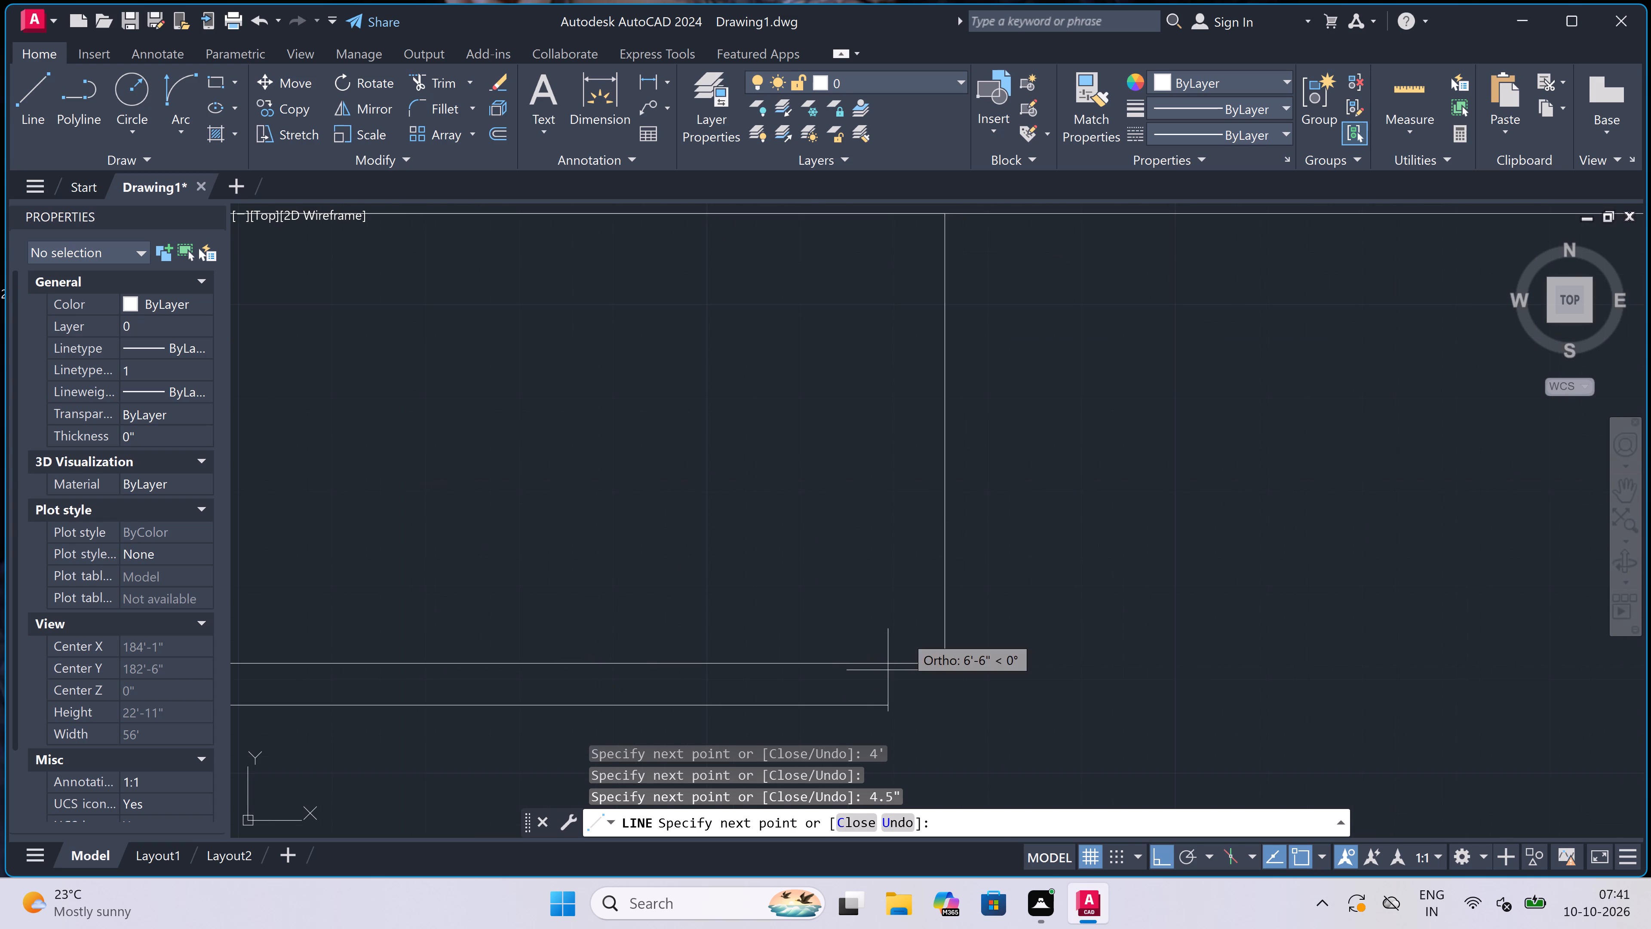
pyautogui.scroll(-4, 953, 513)
pyautogui.scroll(4, 959, 556)
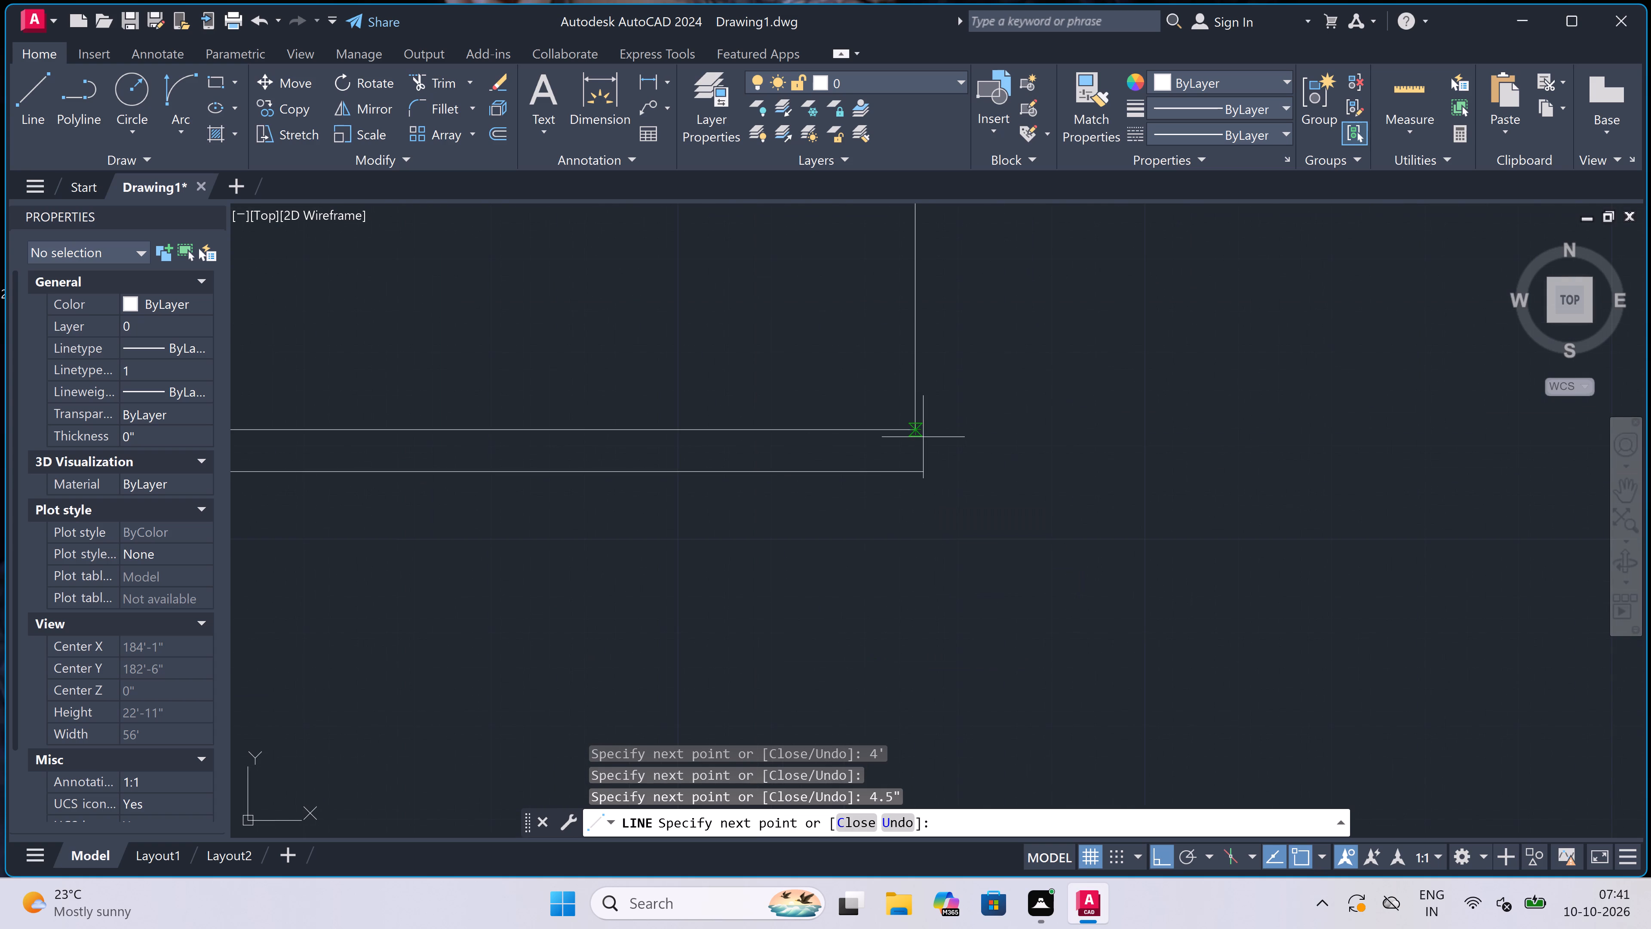
pyautogui.scroll(1, 924, 437)
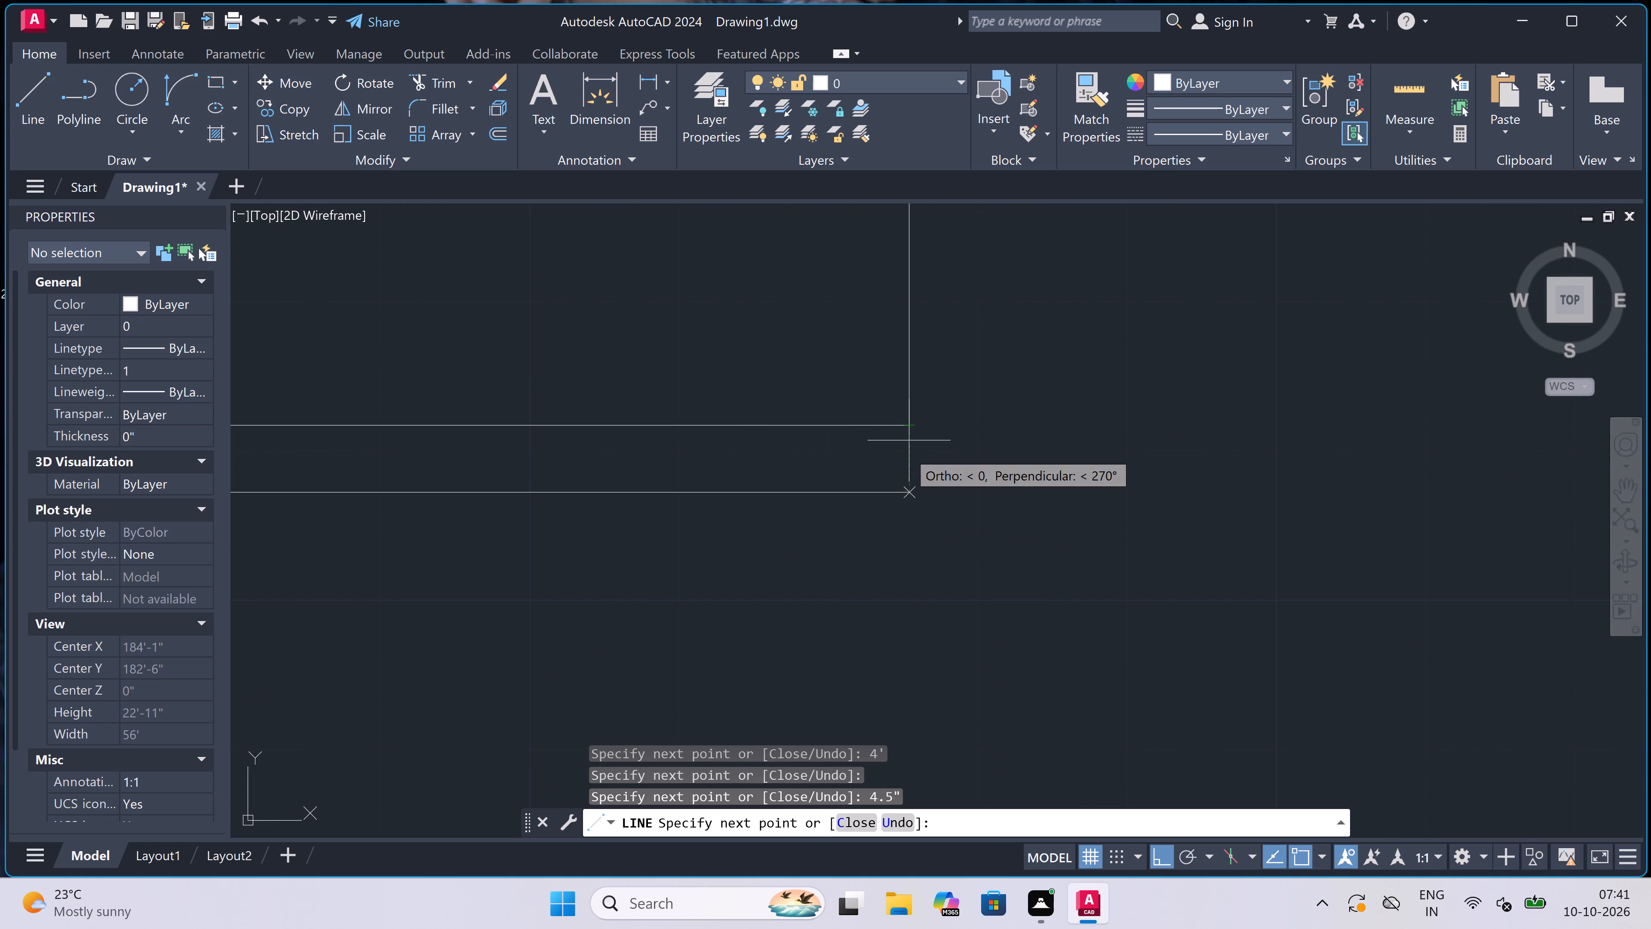
pyautogui.click(912, 494)
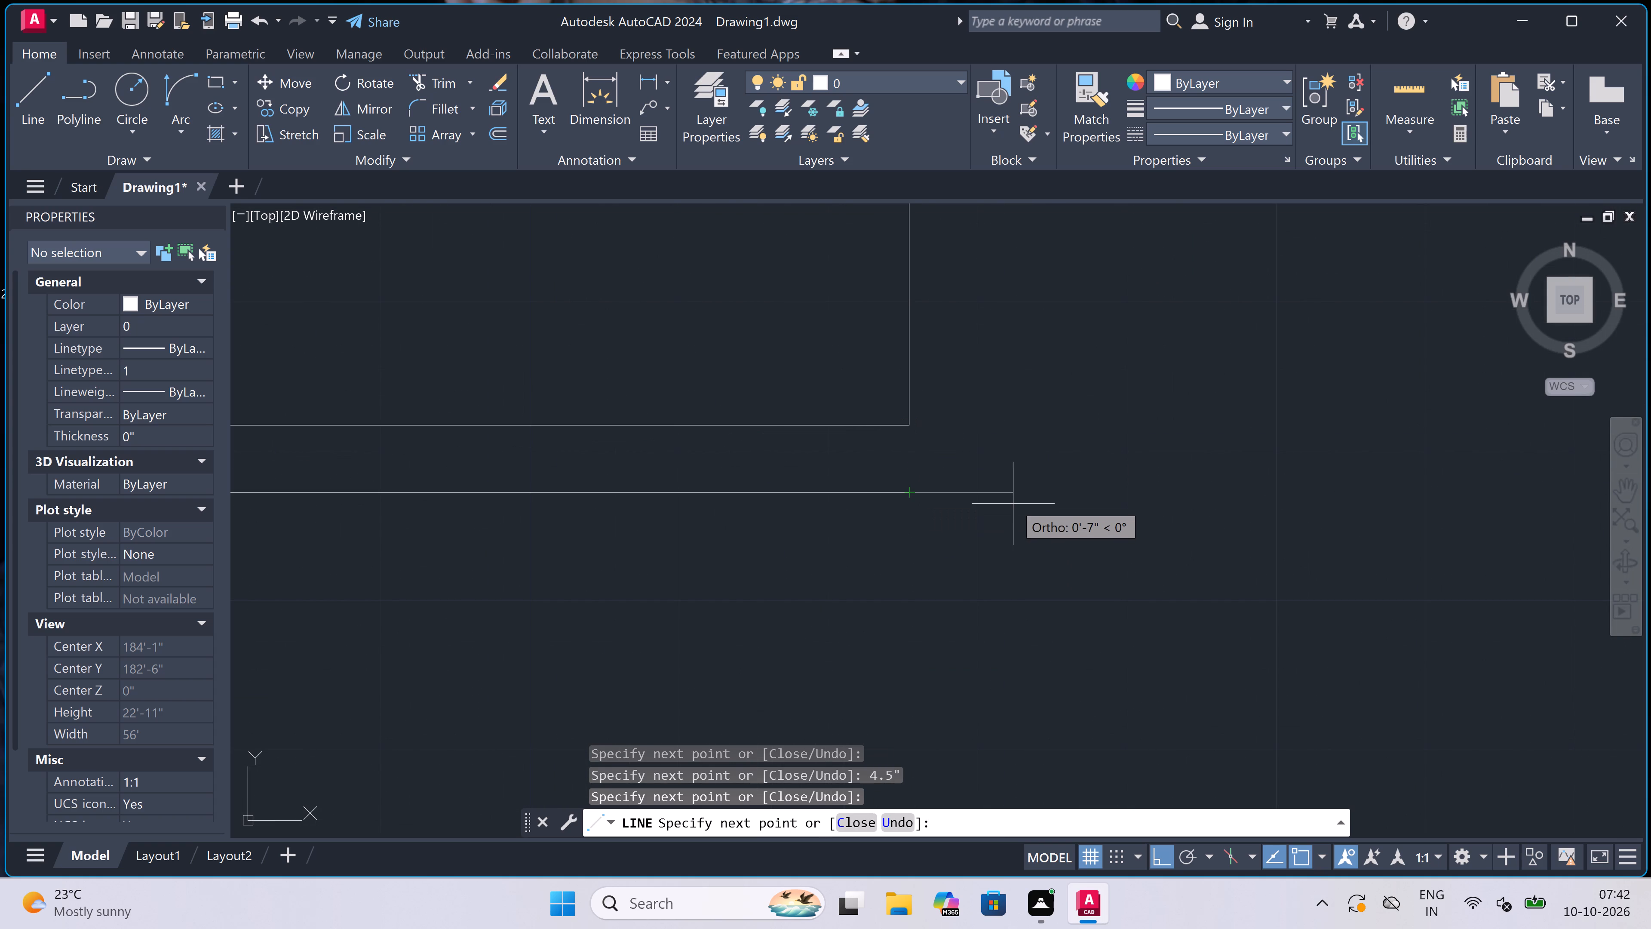
pyautogui.write('4.5"')
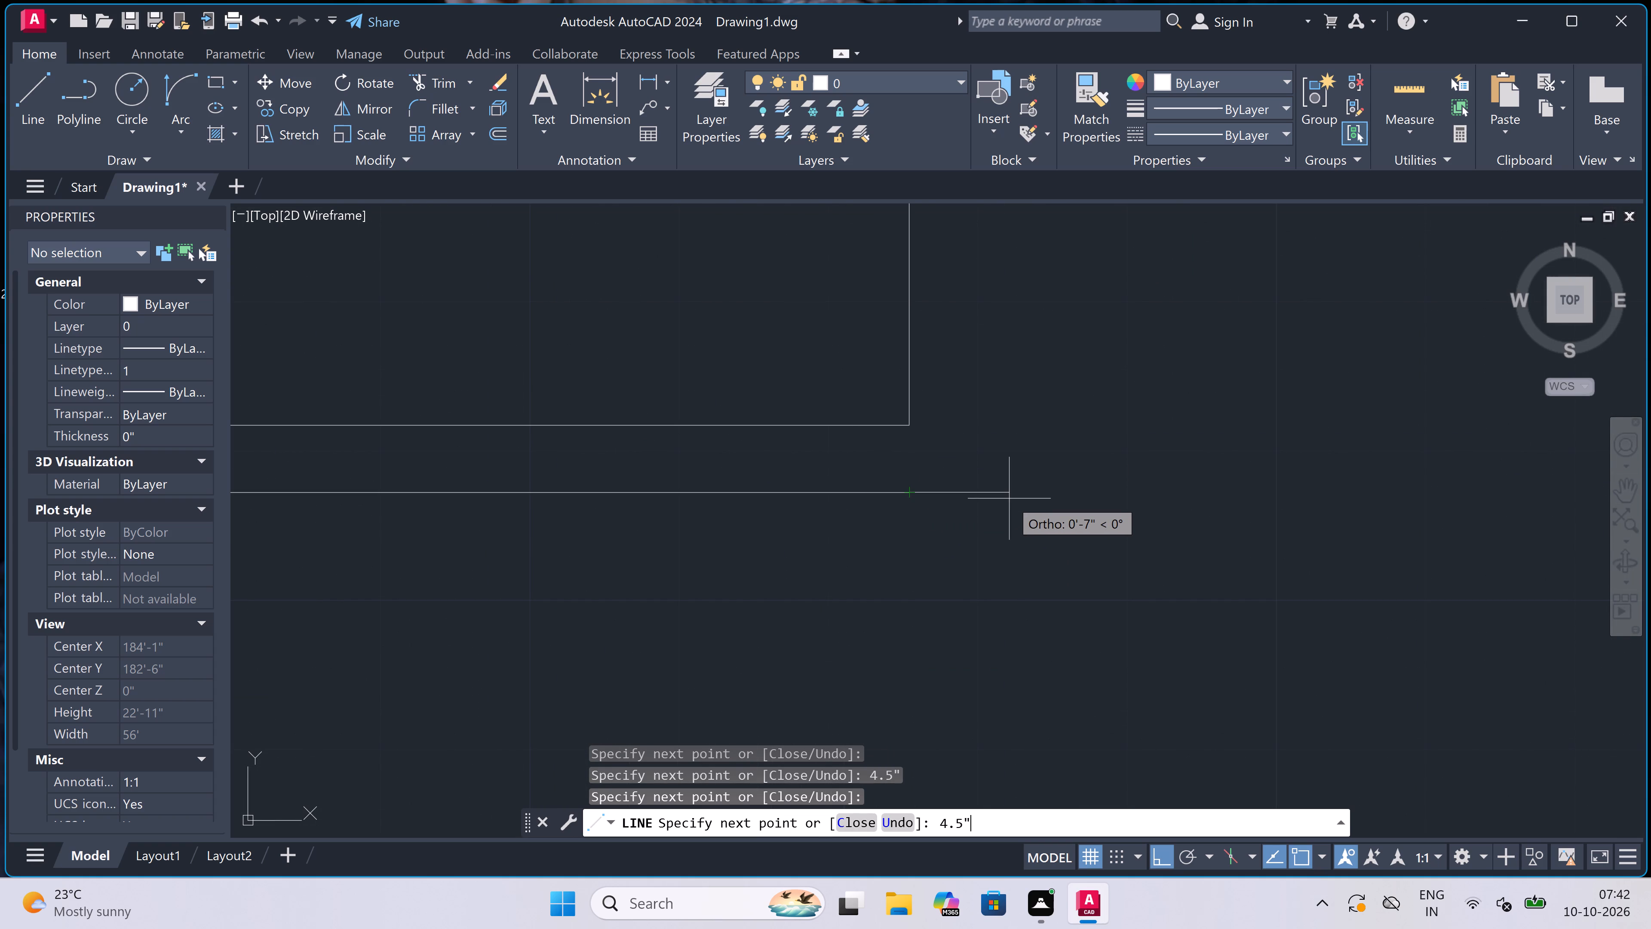
pyautogui.press('space')
pyautogui.scroll(-3, 1003, 501)
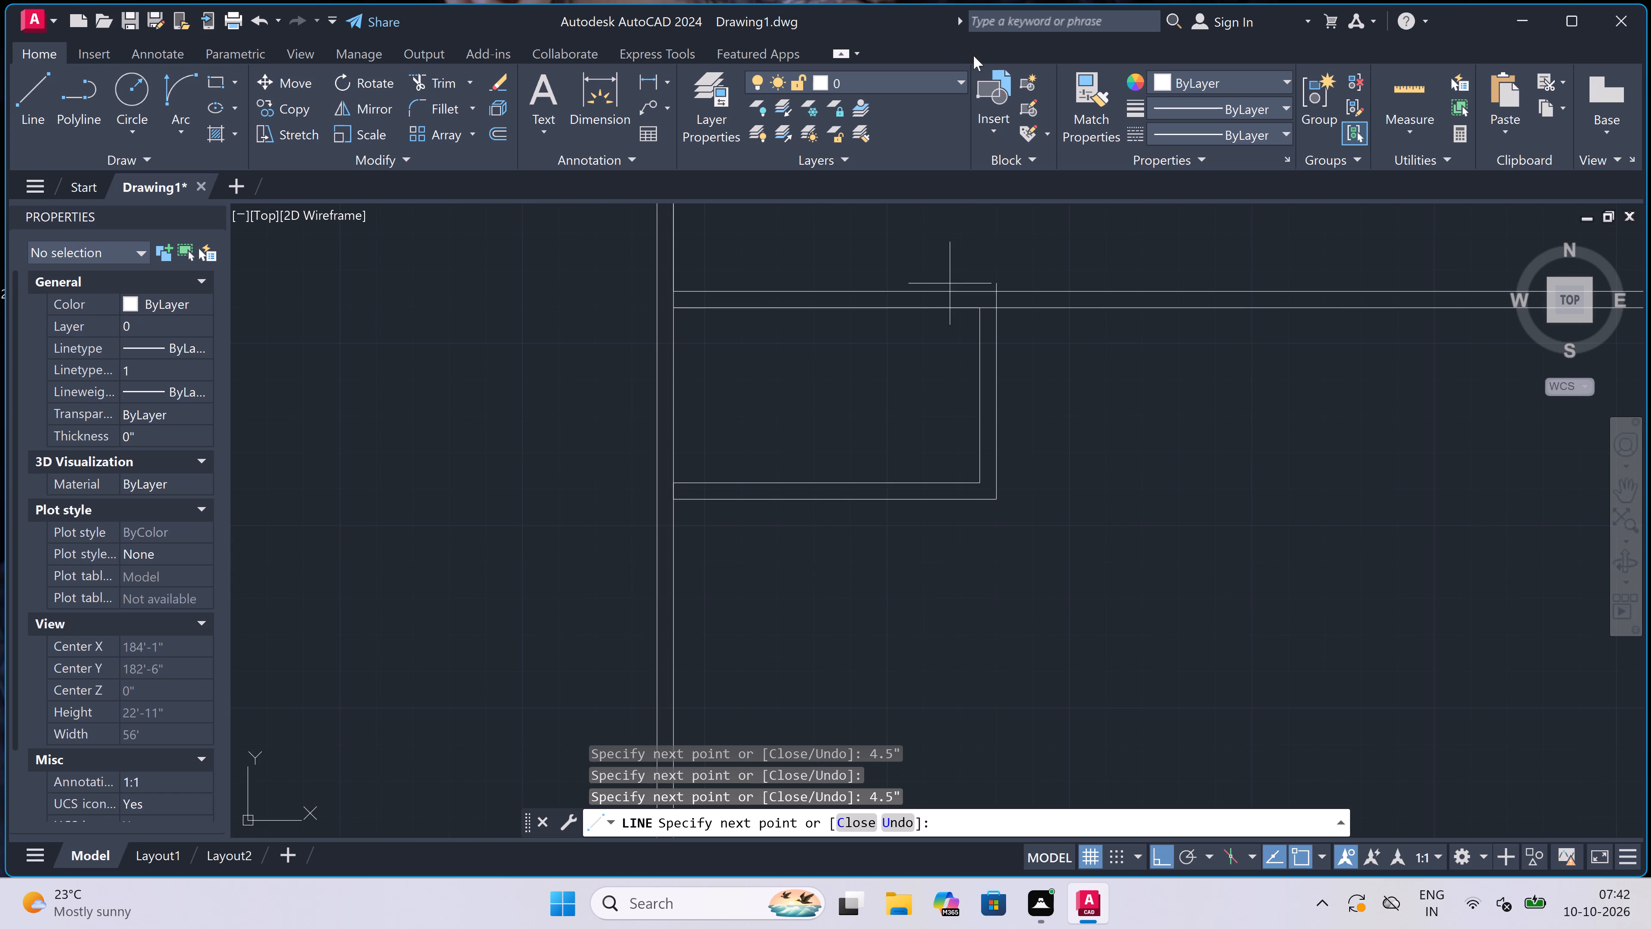
pyautogui.scroll(2, 995, 221)
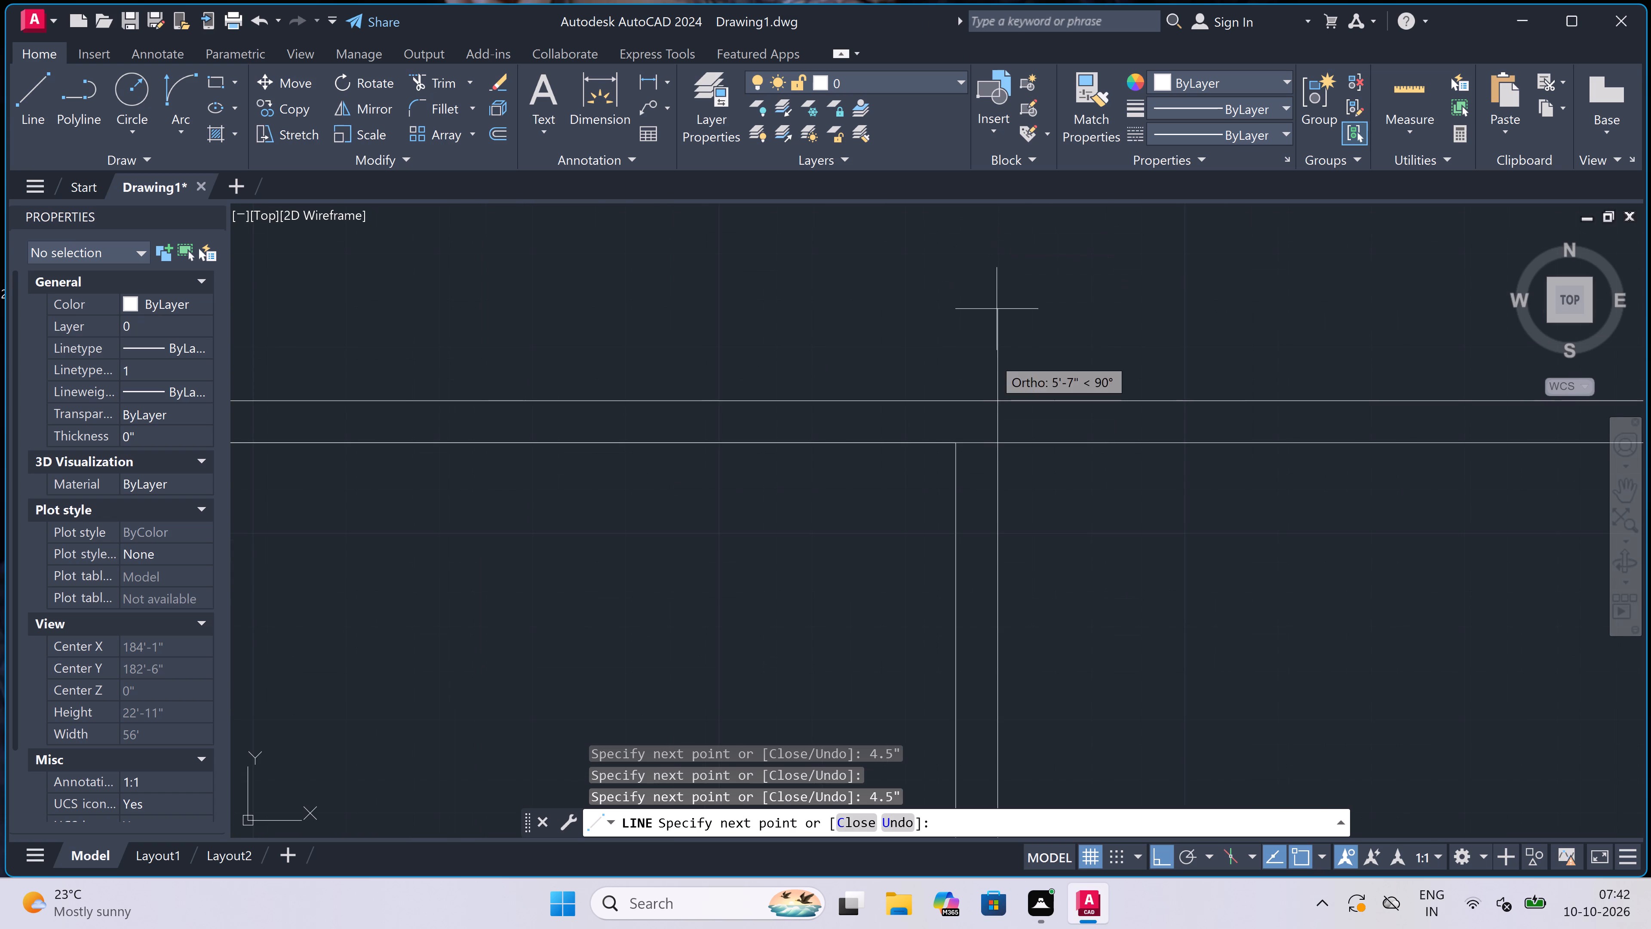
pyautogui.click(996, 403)
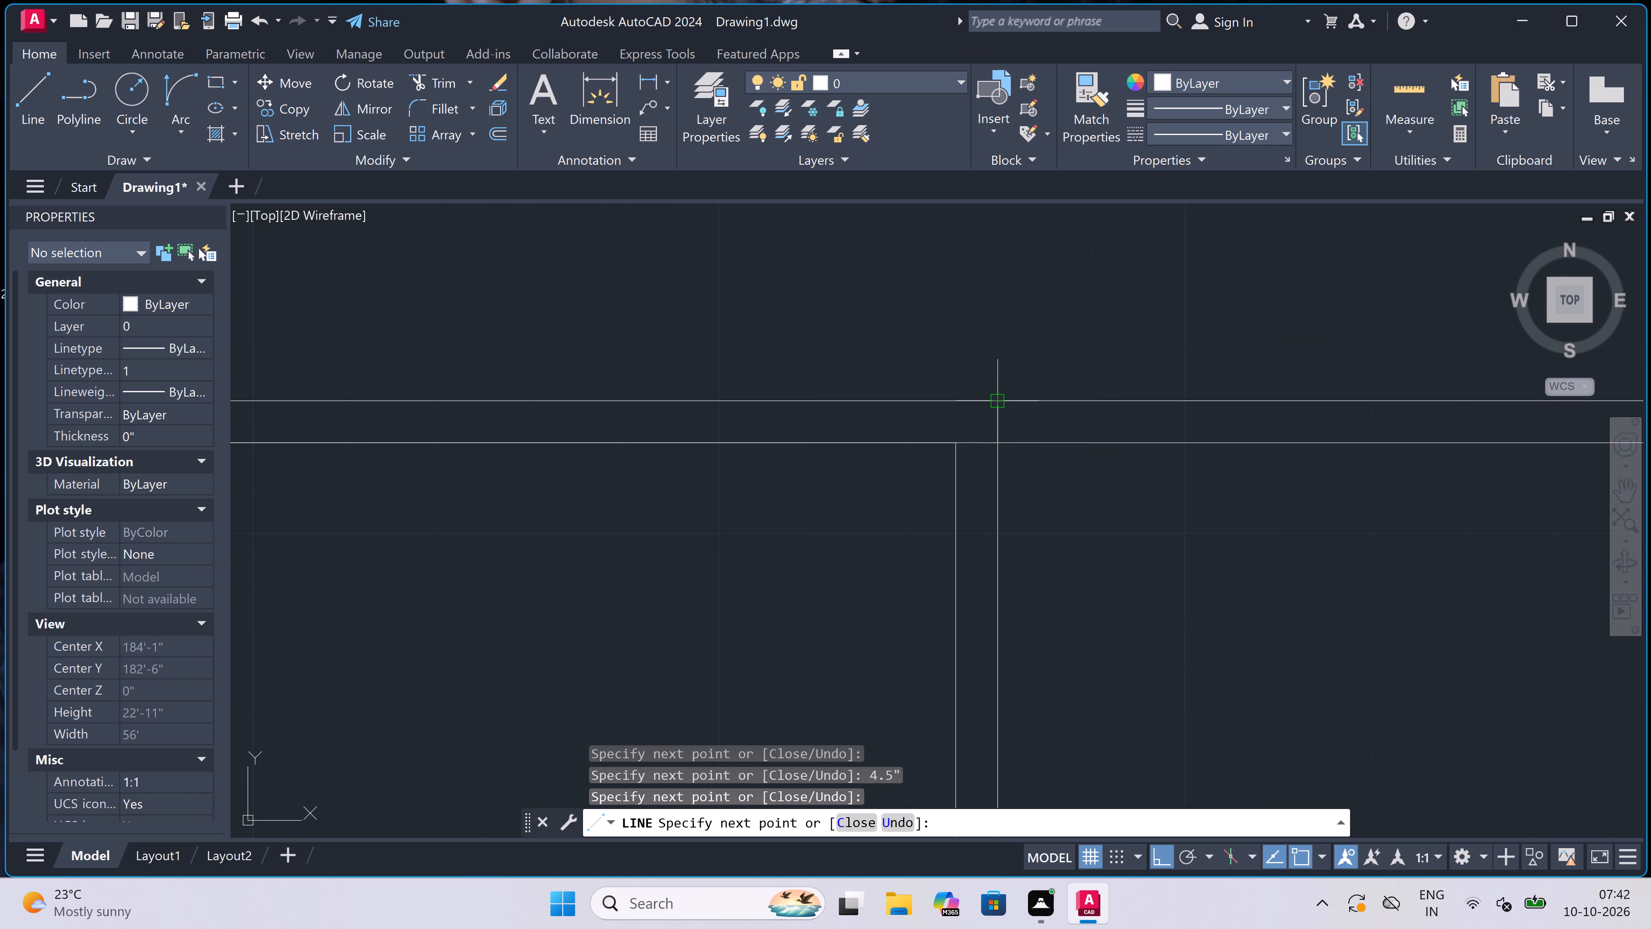
pyautogui.press('Escape')
# Trim the horizontal wall's lower line between the two vertical lines of the enclosure's right wall.
pyautogui.press('t')
pyautogui.press('r')
pyautogui.press('space')
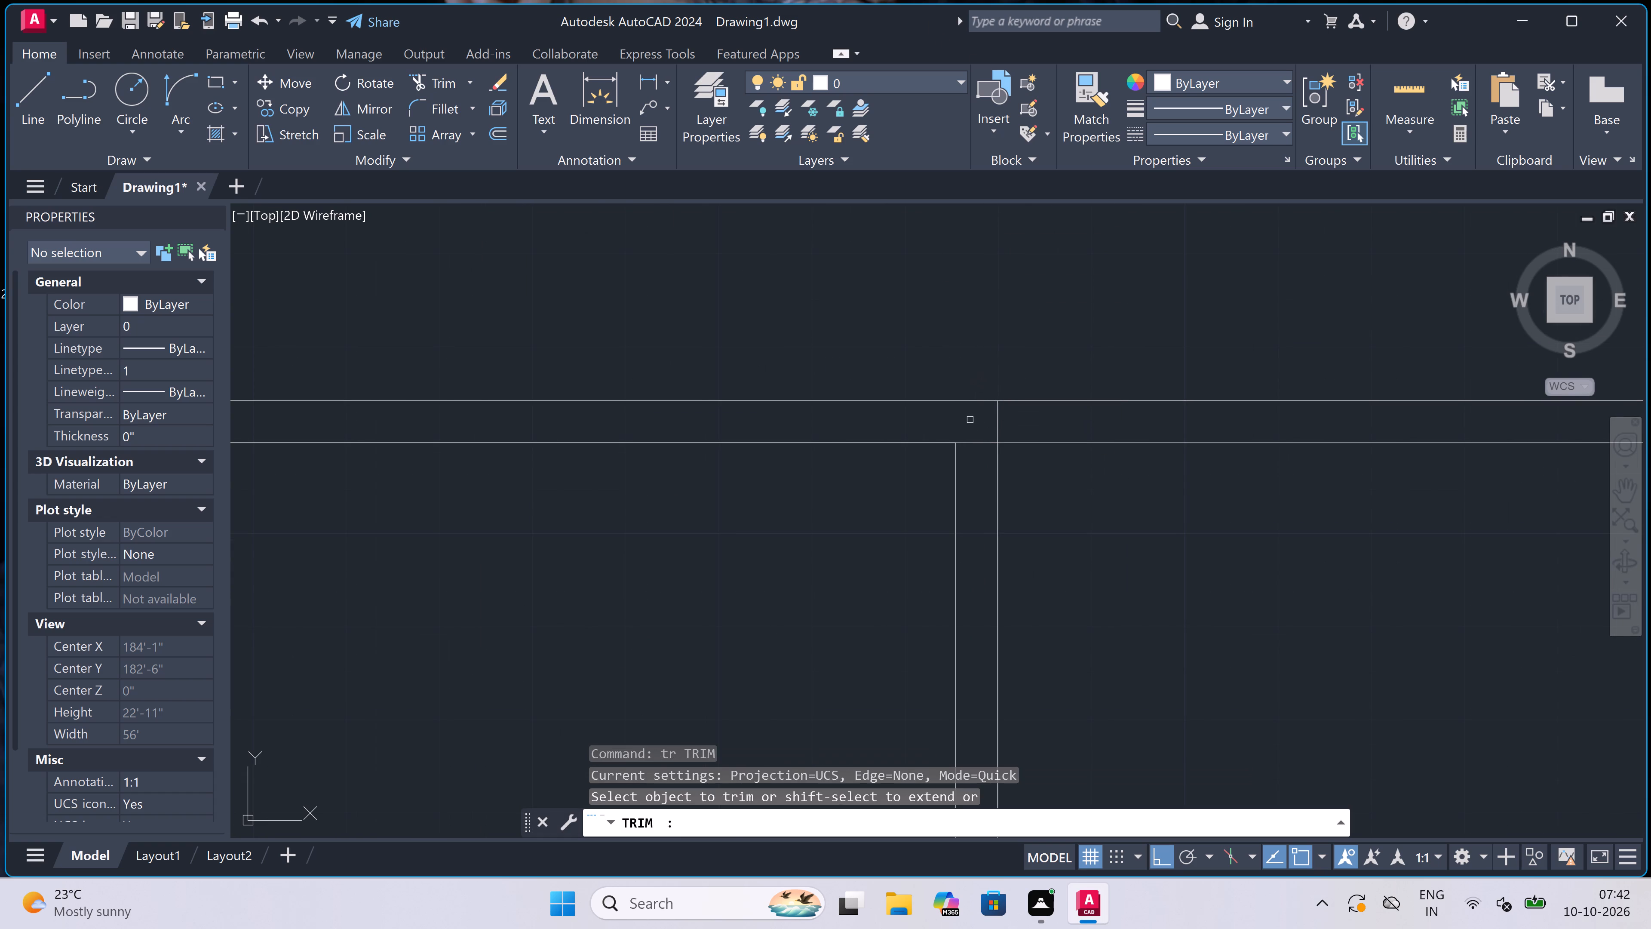
pyautogui.click(971, 418)
pyautogui.click(972, 511)
pyautogui.press('Escape')
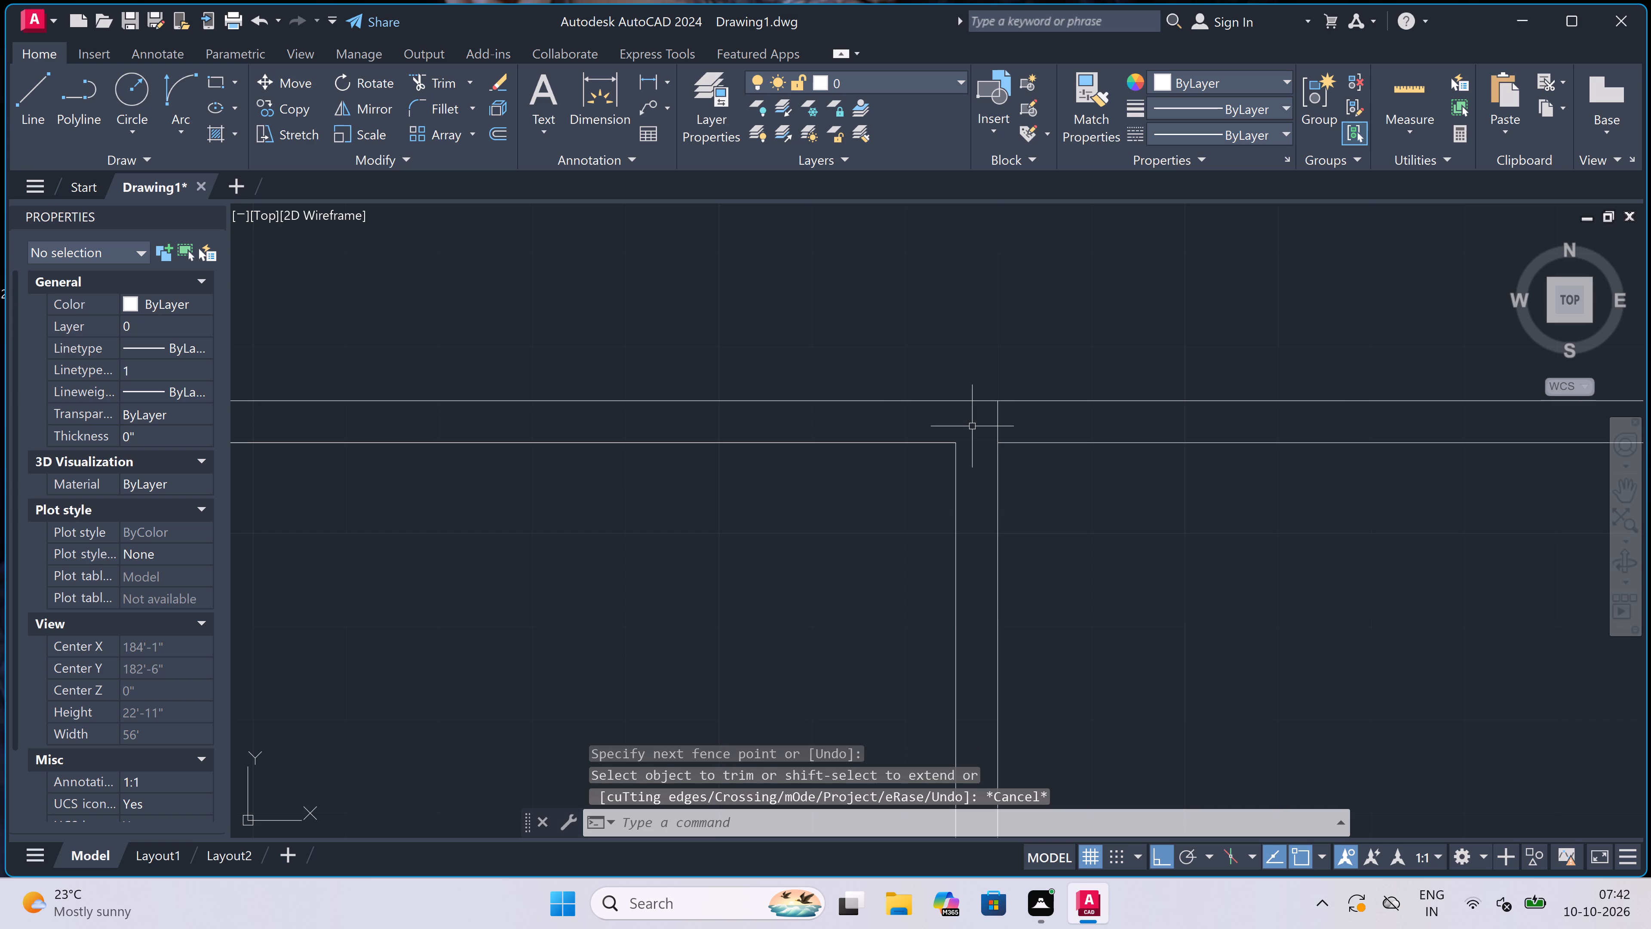
# Draw the door's lower jamb across the enclosure's right wall, with a 2" stop going up from its midpoint and a 2' leaf going left.
pyautogui.press('l')
pyautogui.press('space')
pyautogui.scroll(-1, 970, 521)
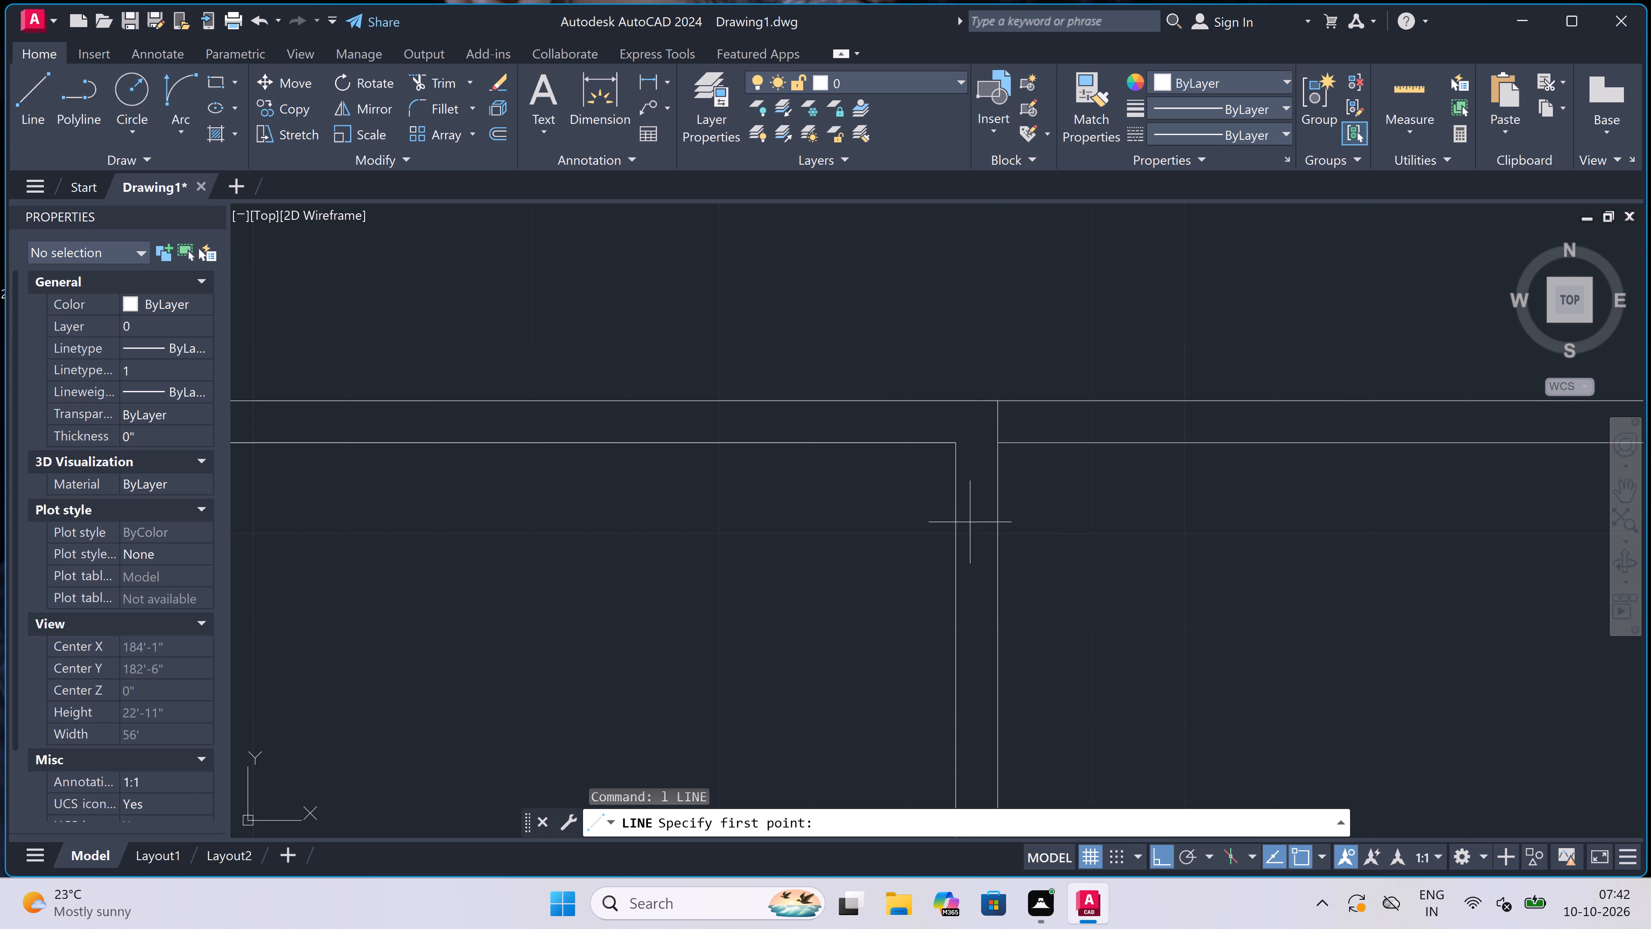
pyautogui.scroll(-2, 970, 521)
pyautogui.scroll(3, 962, 631)
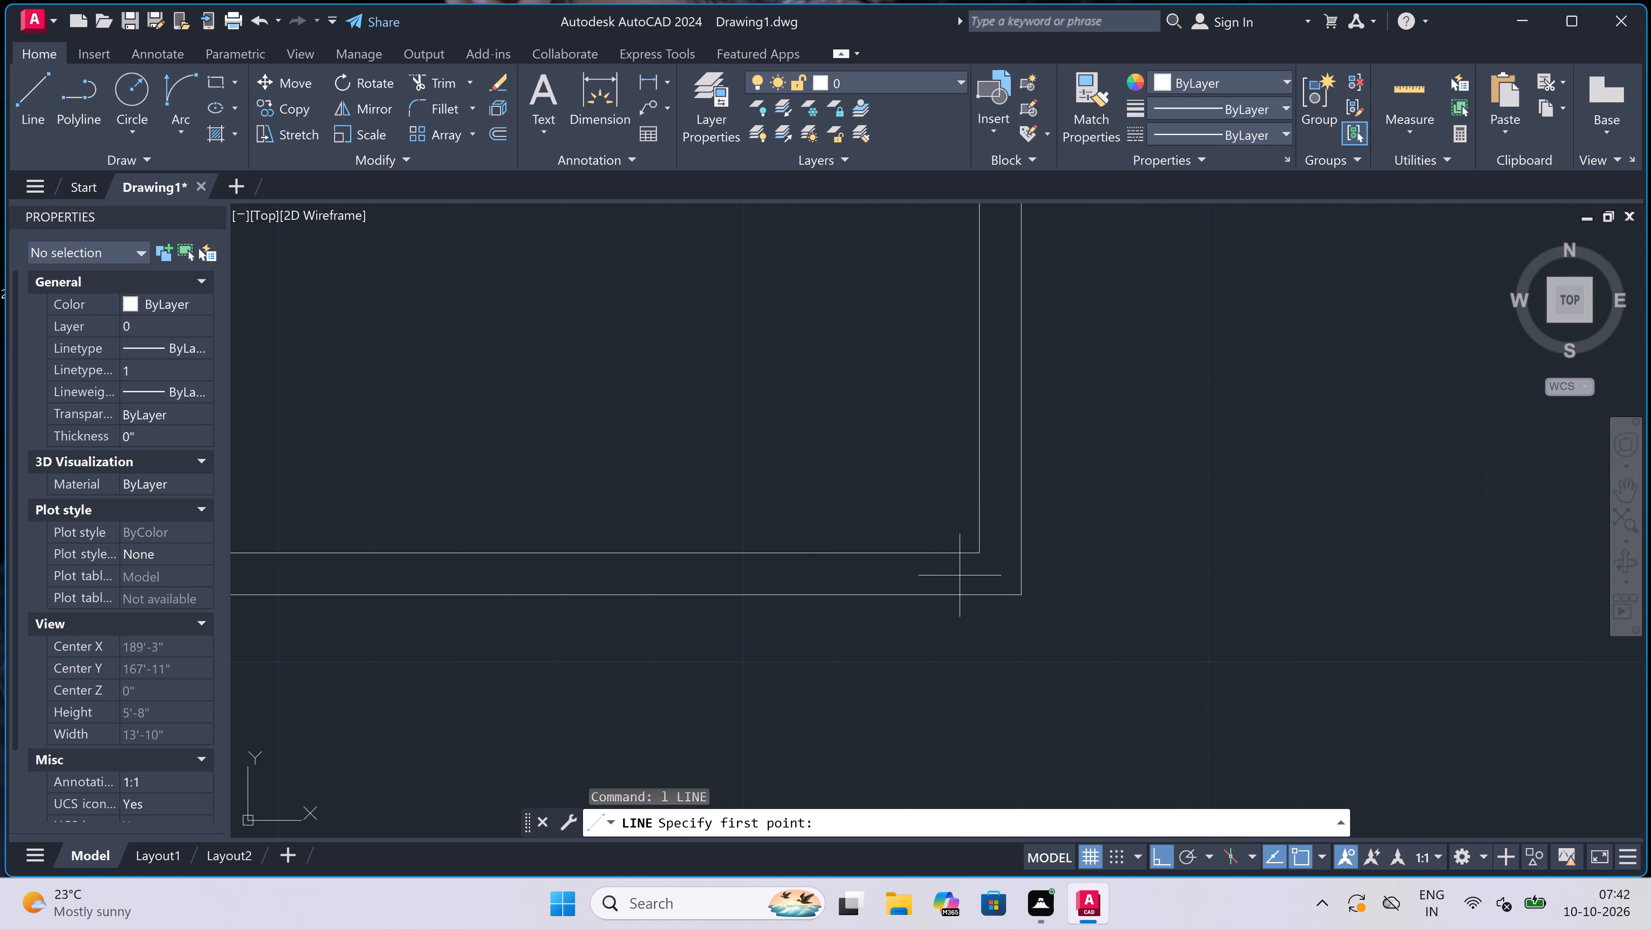
pyautogui.click(986, 520)
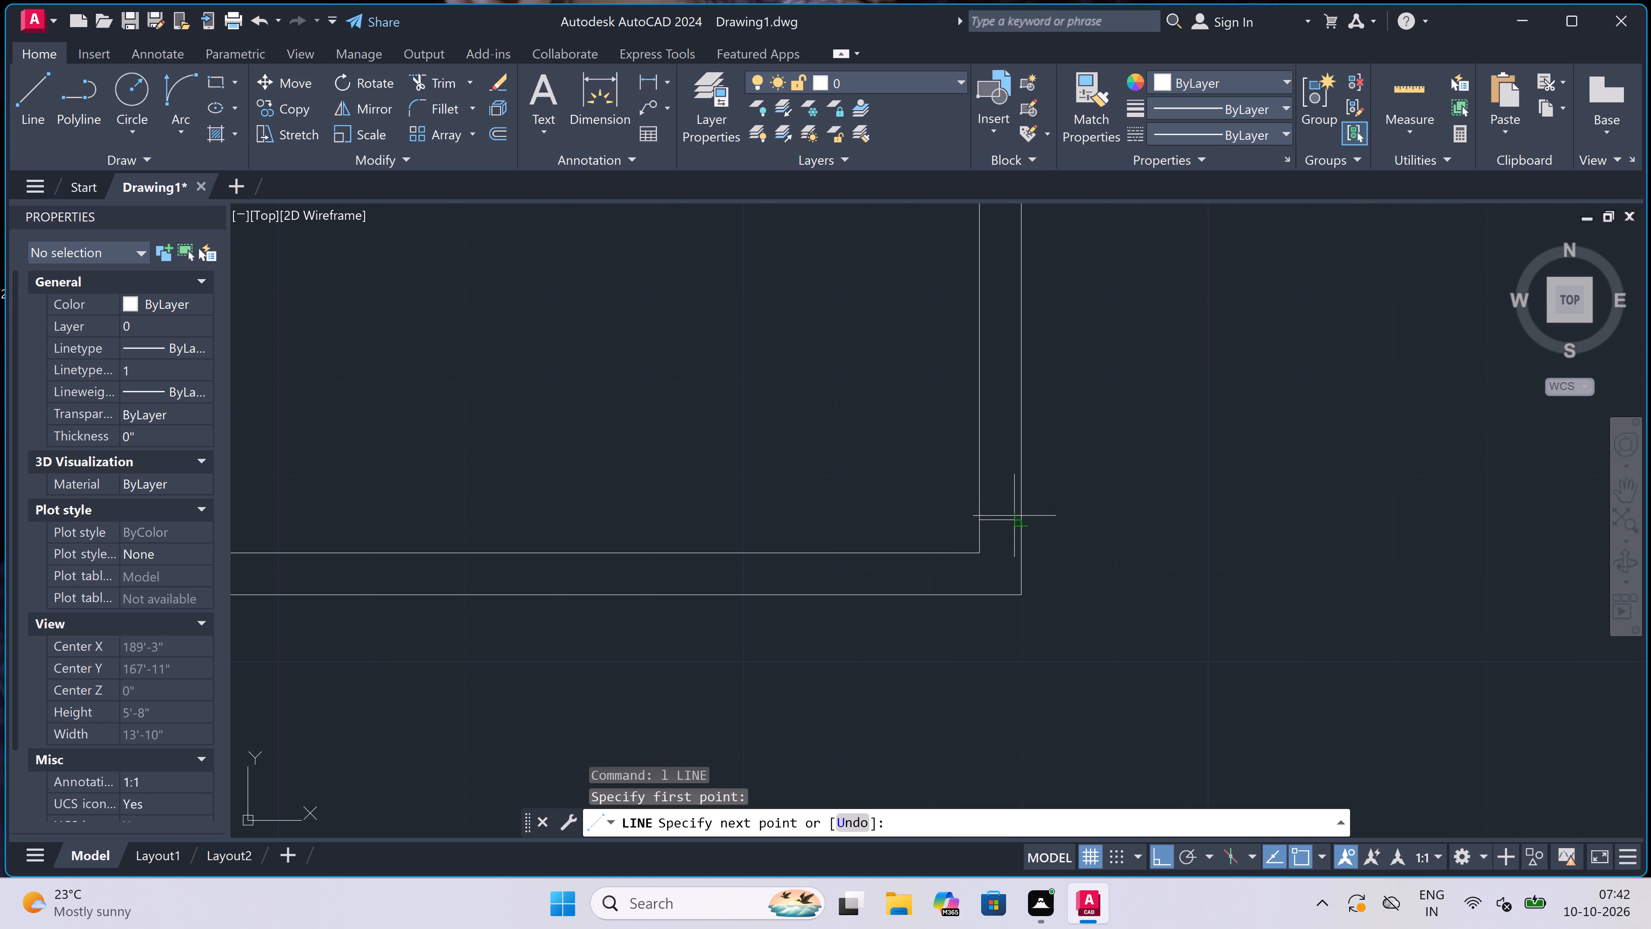
pyautogui.click(1015, 516)
pyautogui.click(1007, 513)
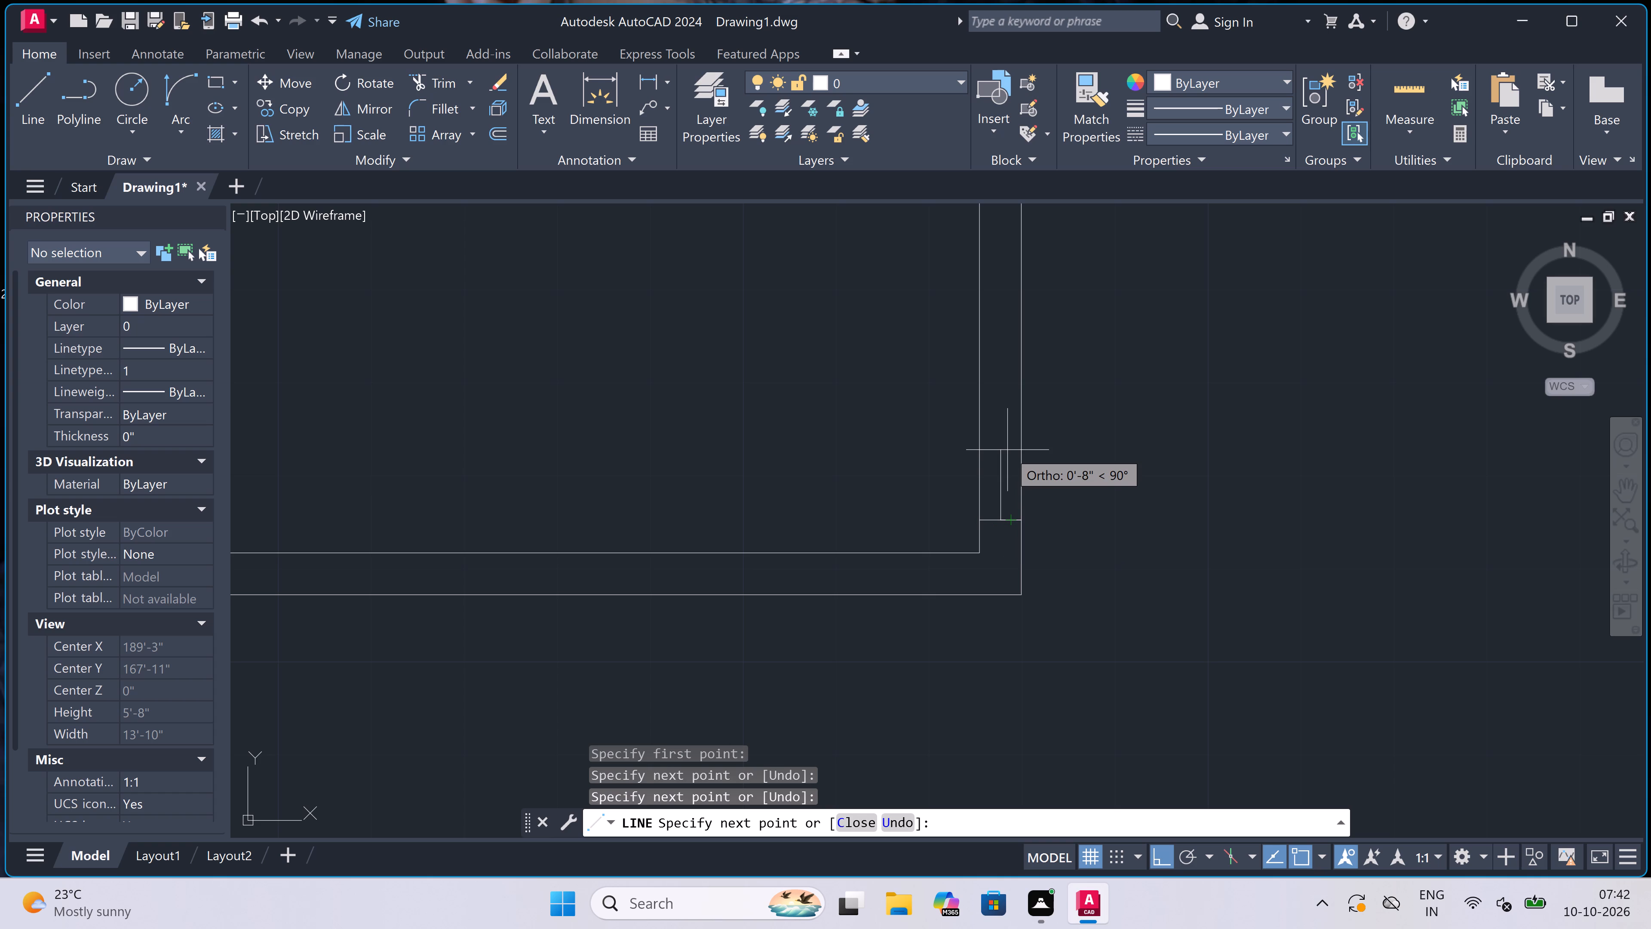
pyautogui.write('2"')
pyautogui.press('space')
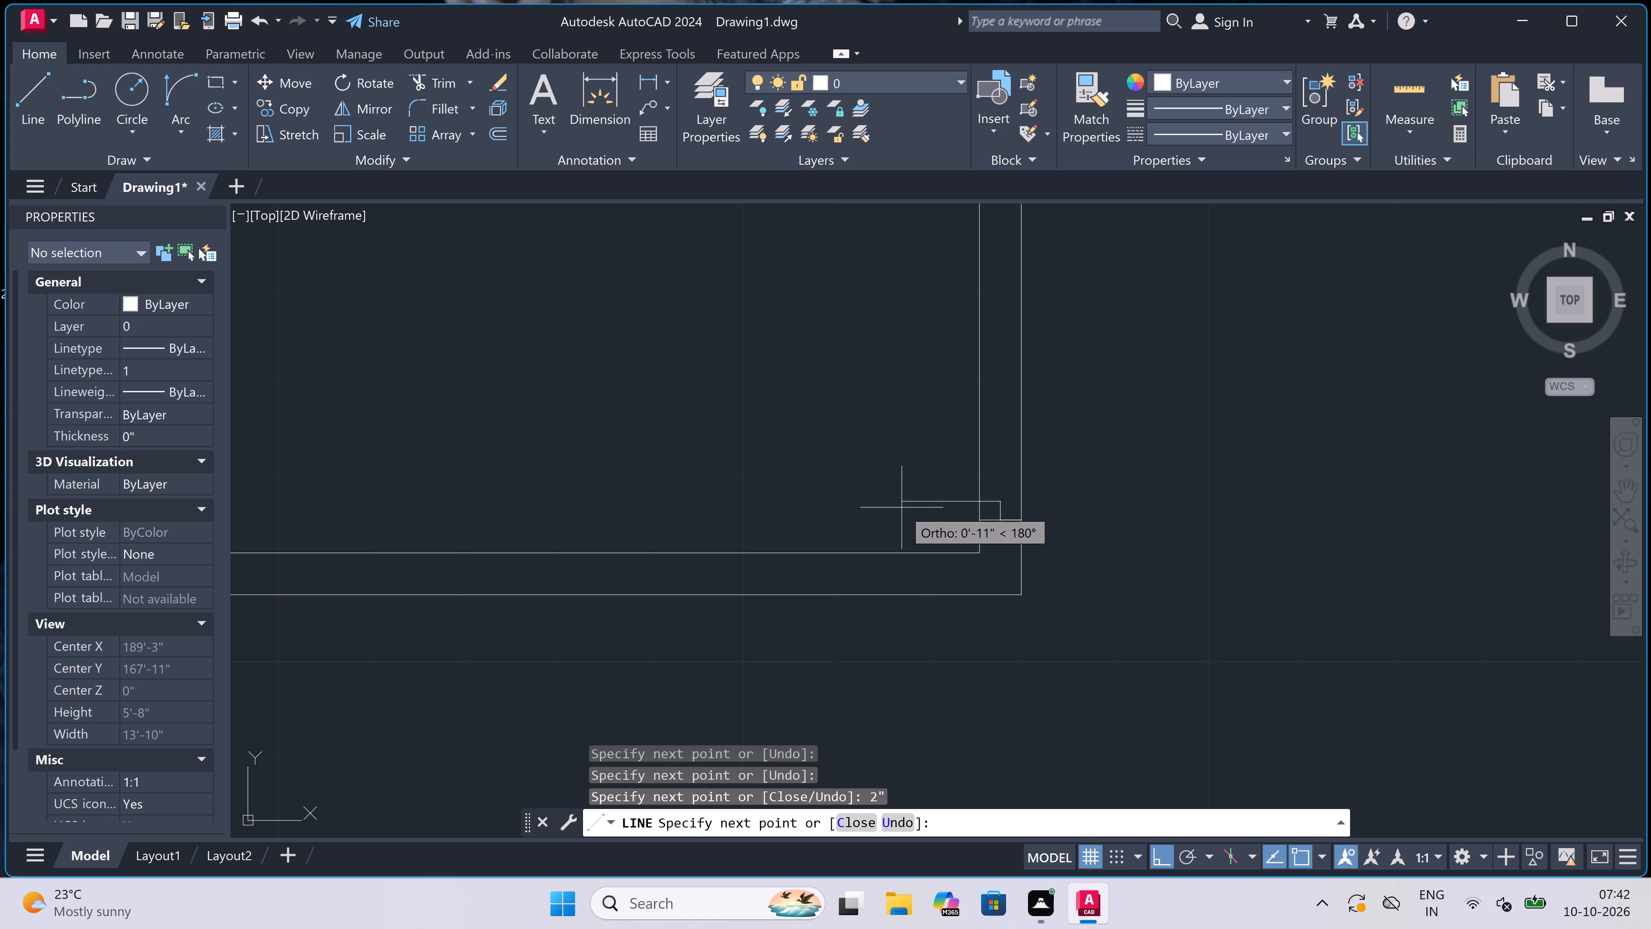
pyautogui.write("2'")
pyautogui.press('space')
pyautogui.press('Escape')
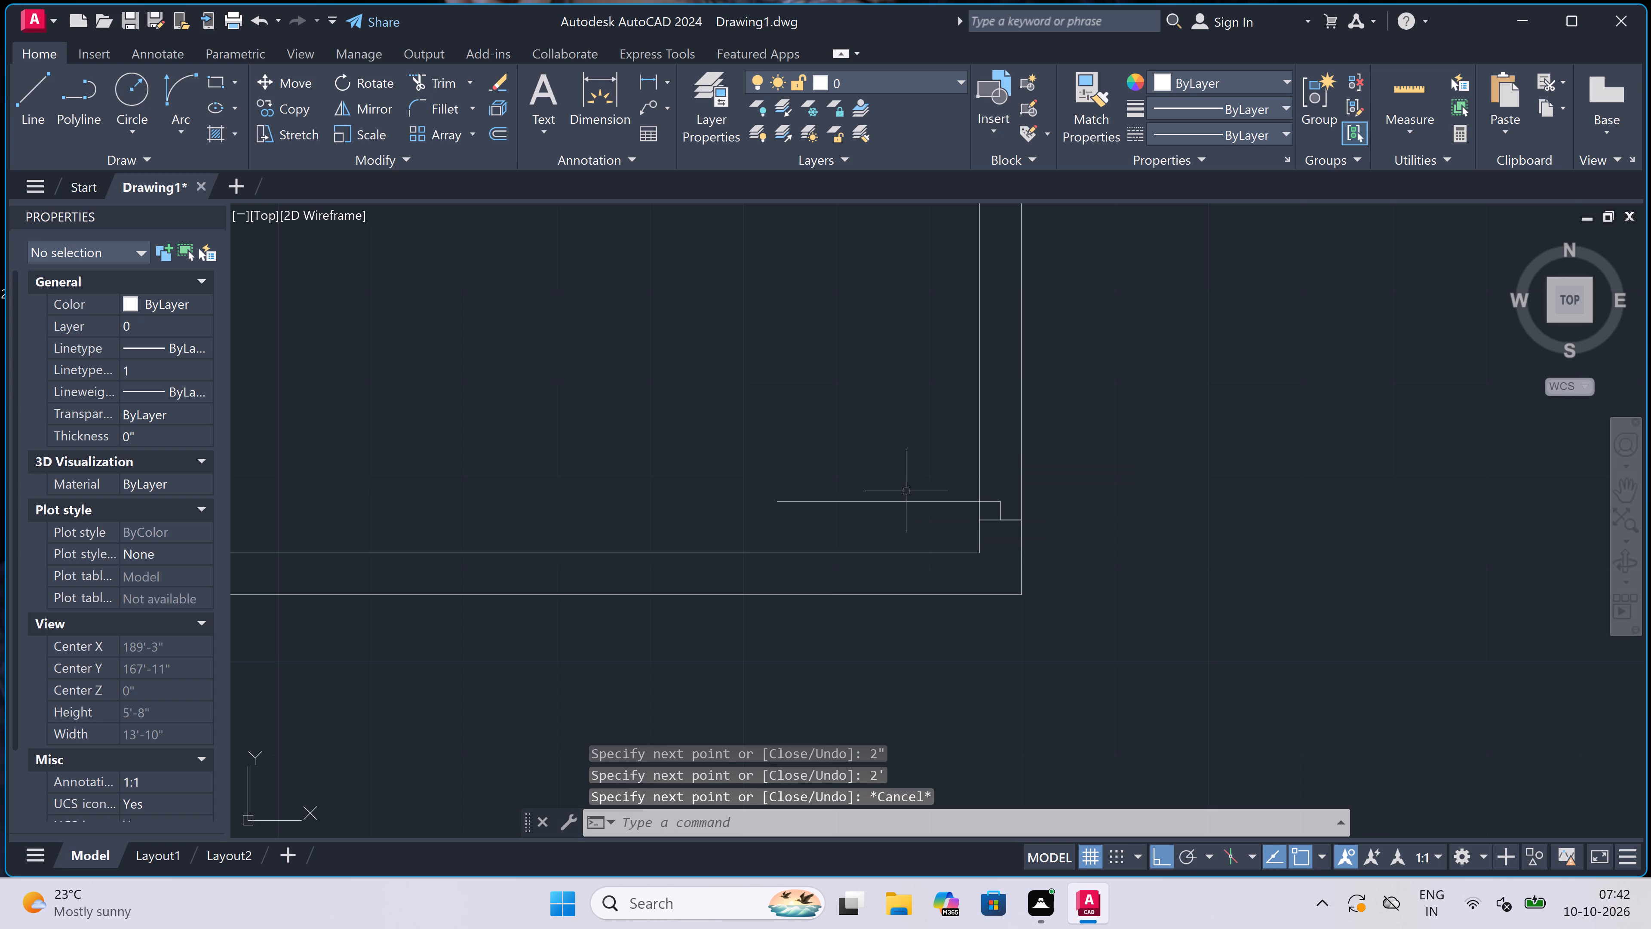
# Draw the door's upper jamb line across the enclosure's right wall, with a 2" stop going down from its midpoint.
pyautogui.press('space')
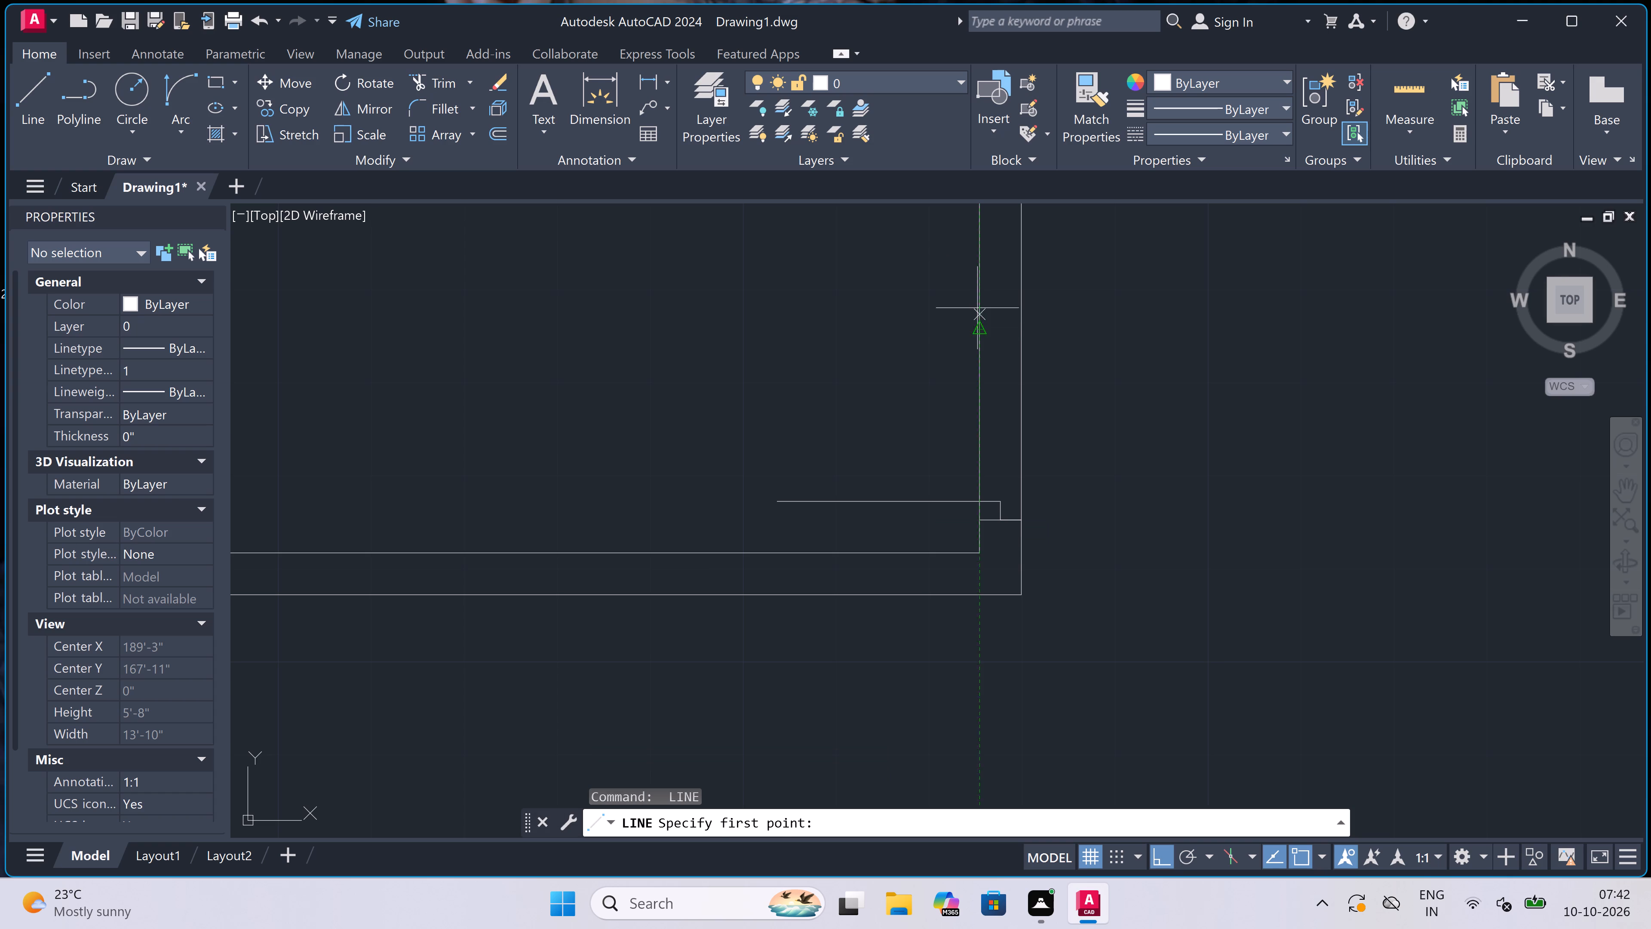
pyautogui.click(976, 305)
pyautogui.click(1019, 300)
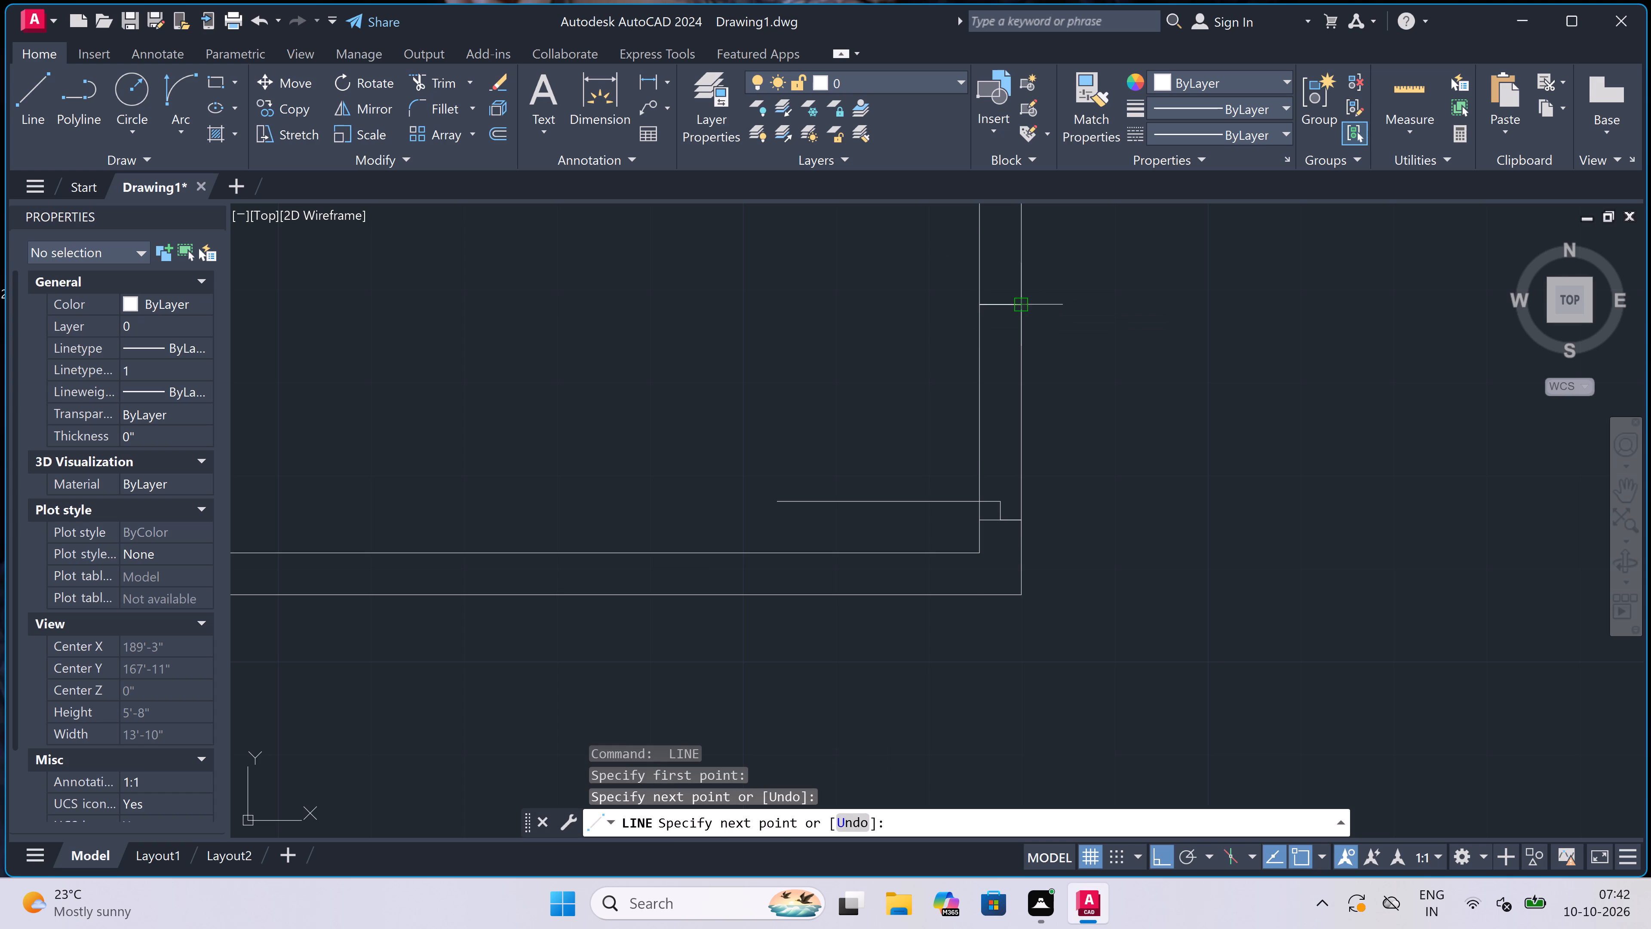
pyautogui.click(995, 299)
pyautogui.press('2')
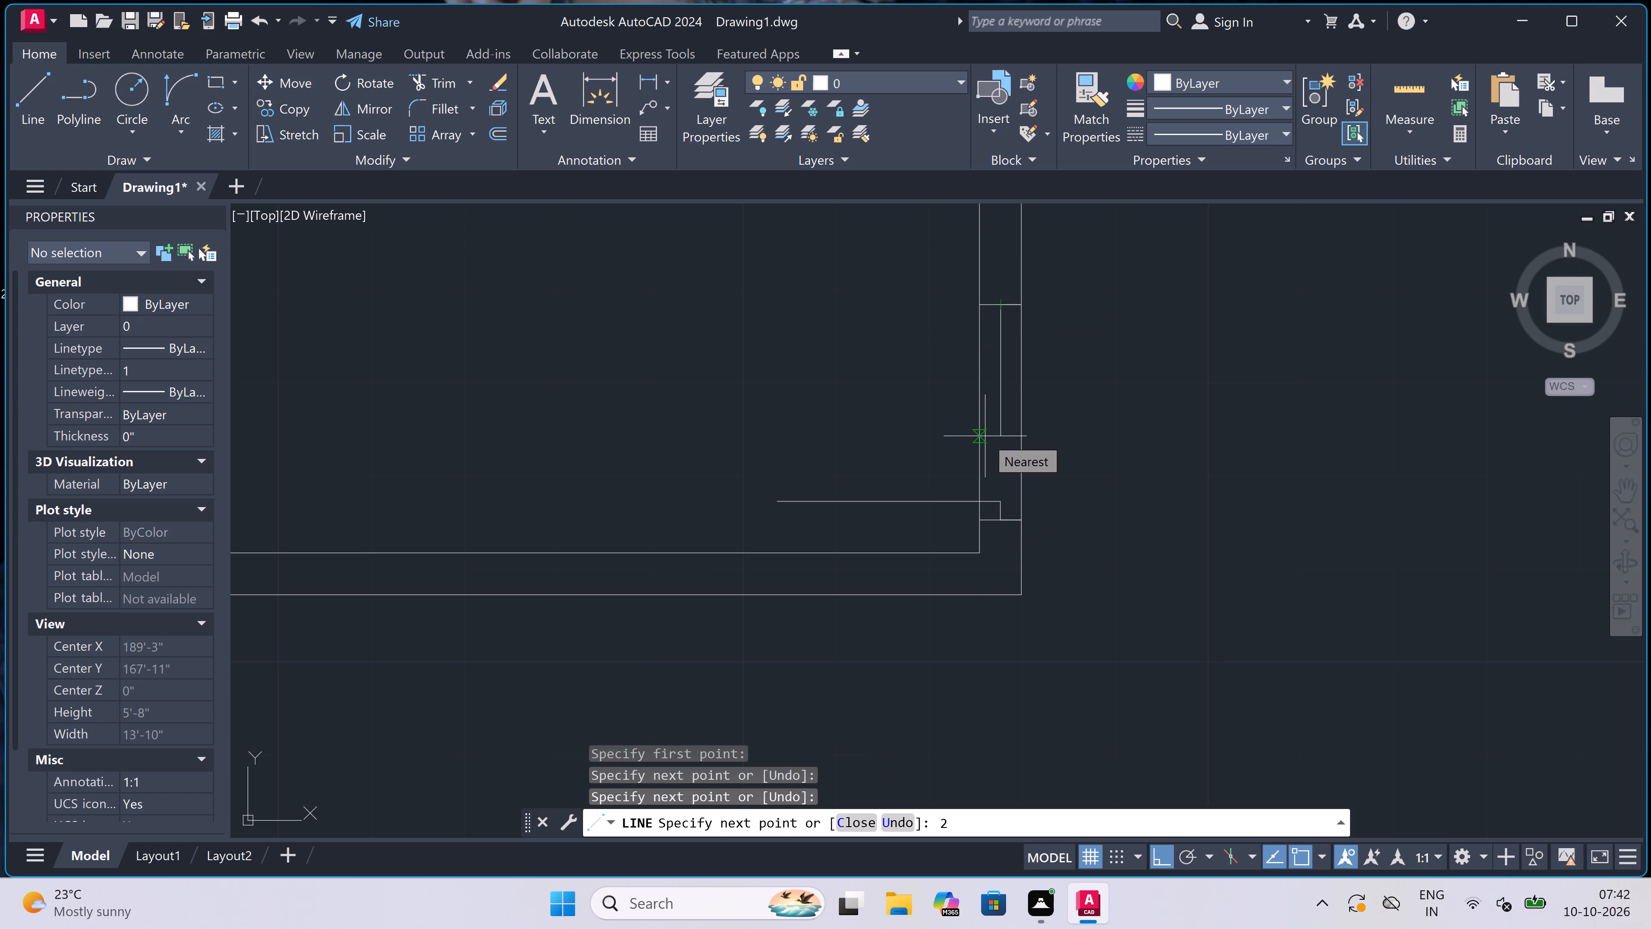
pyautogui.write('"')
pyautogui.press('space')
pyautogui.press('Escape')
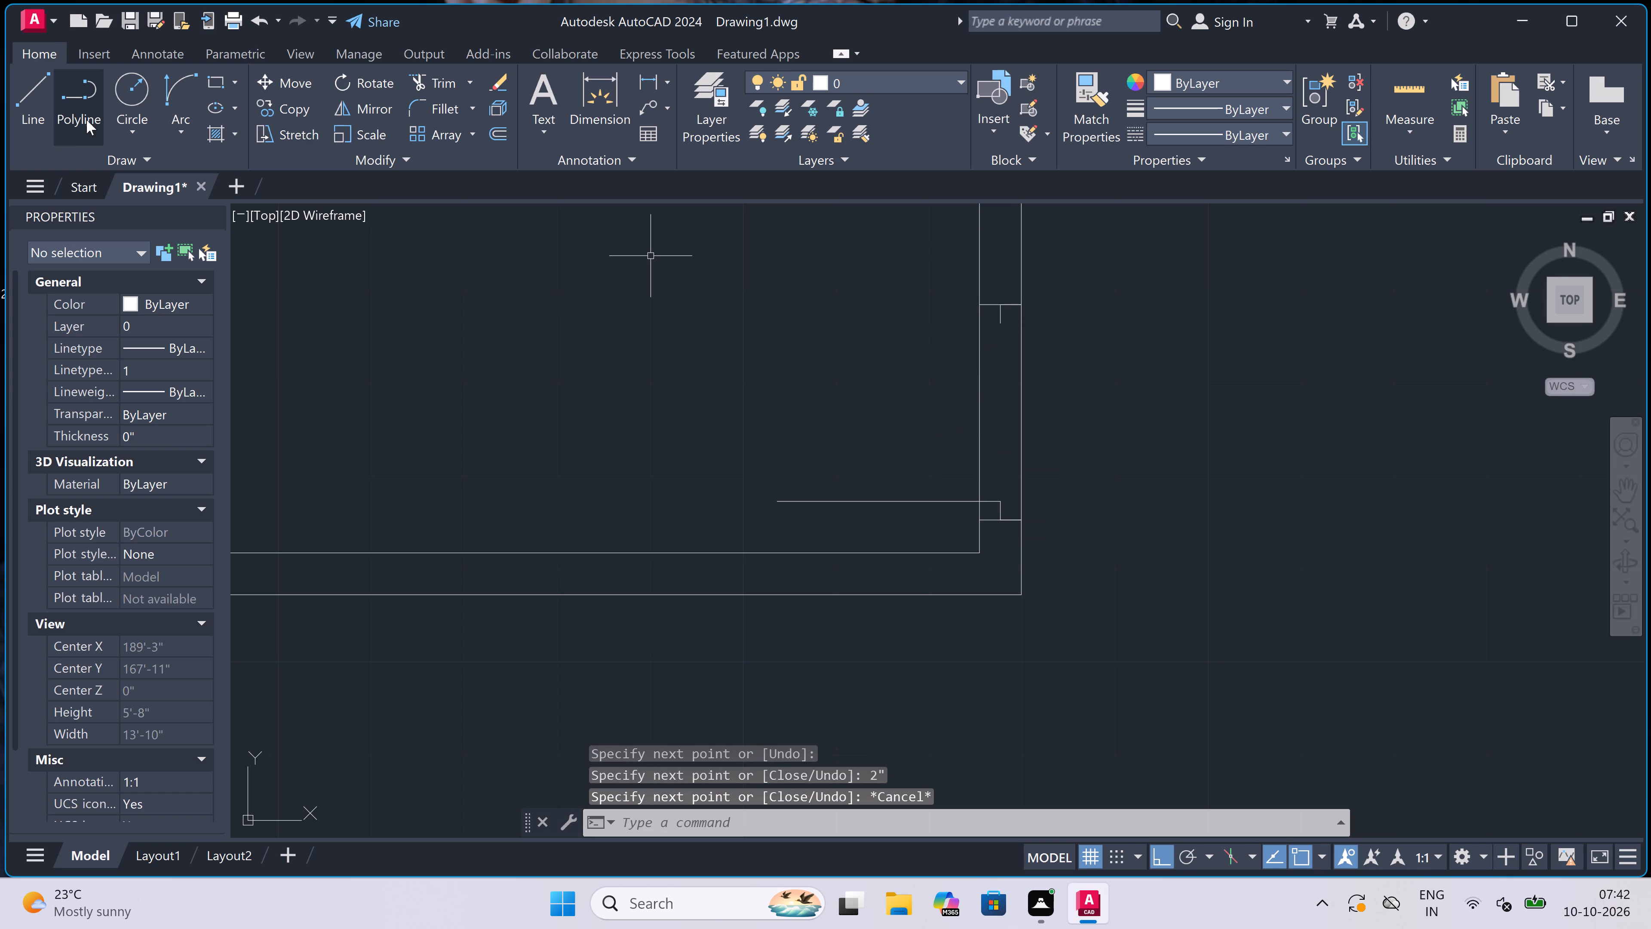
# Draw the door swing arc from the leaf's free end to the upper stop's end, starting tangent upward.
pyautogui.click(171, 90)
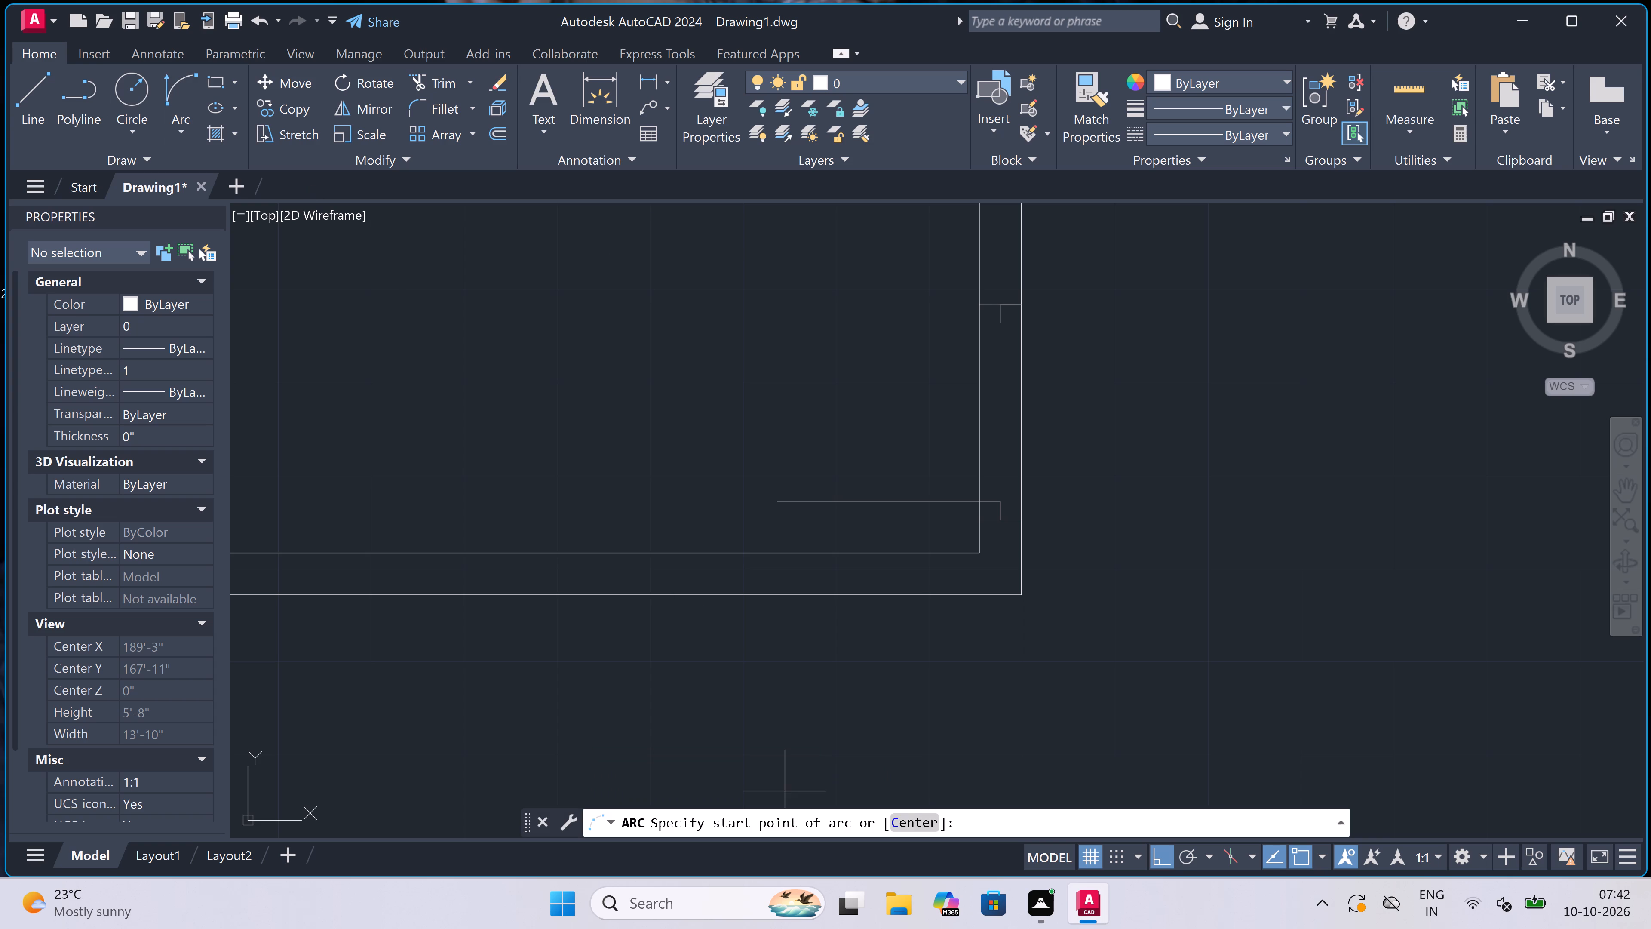
pyautogui.click(783, 496)
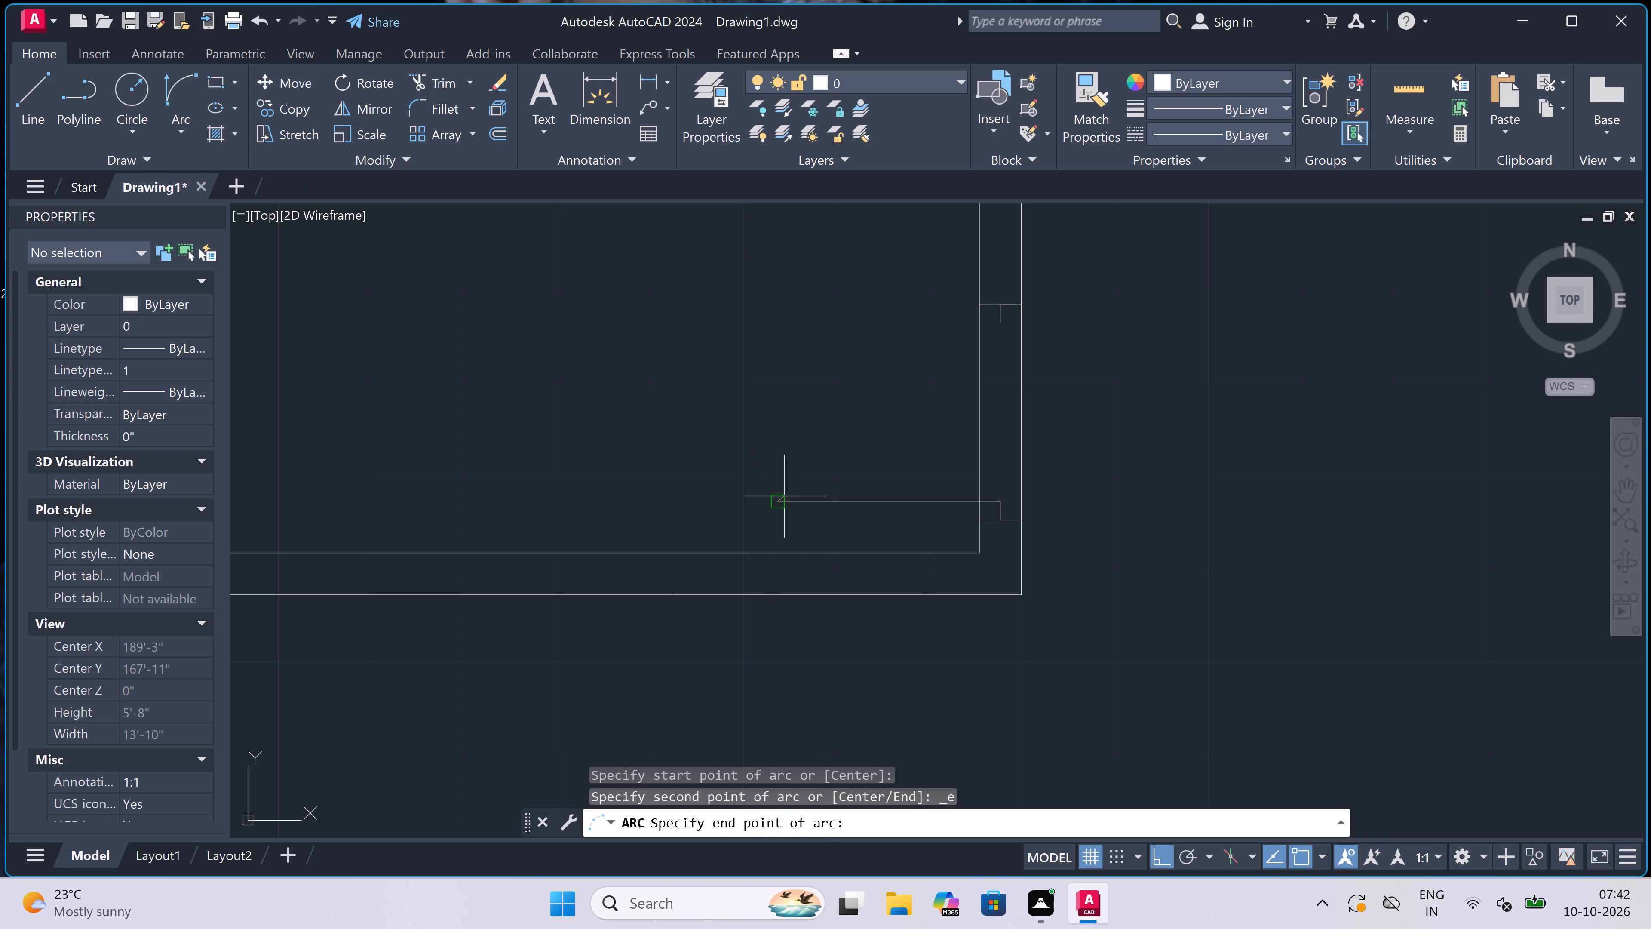
pyautogui.click(999, 323)
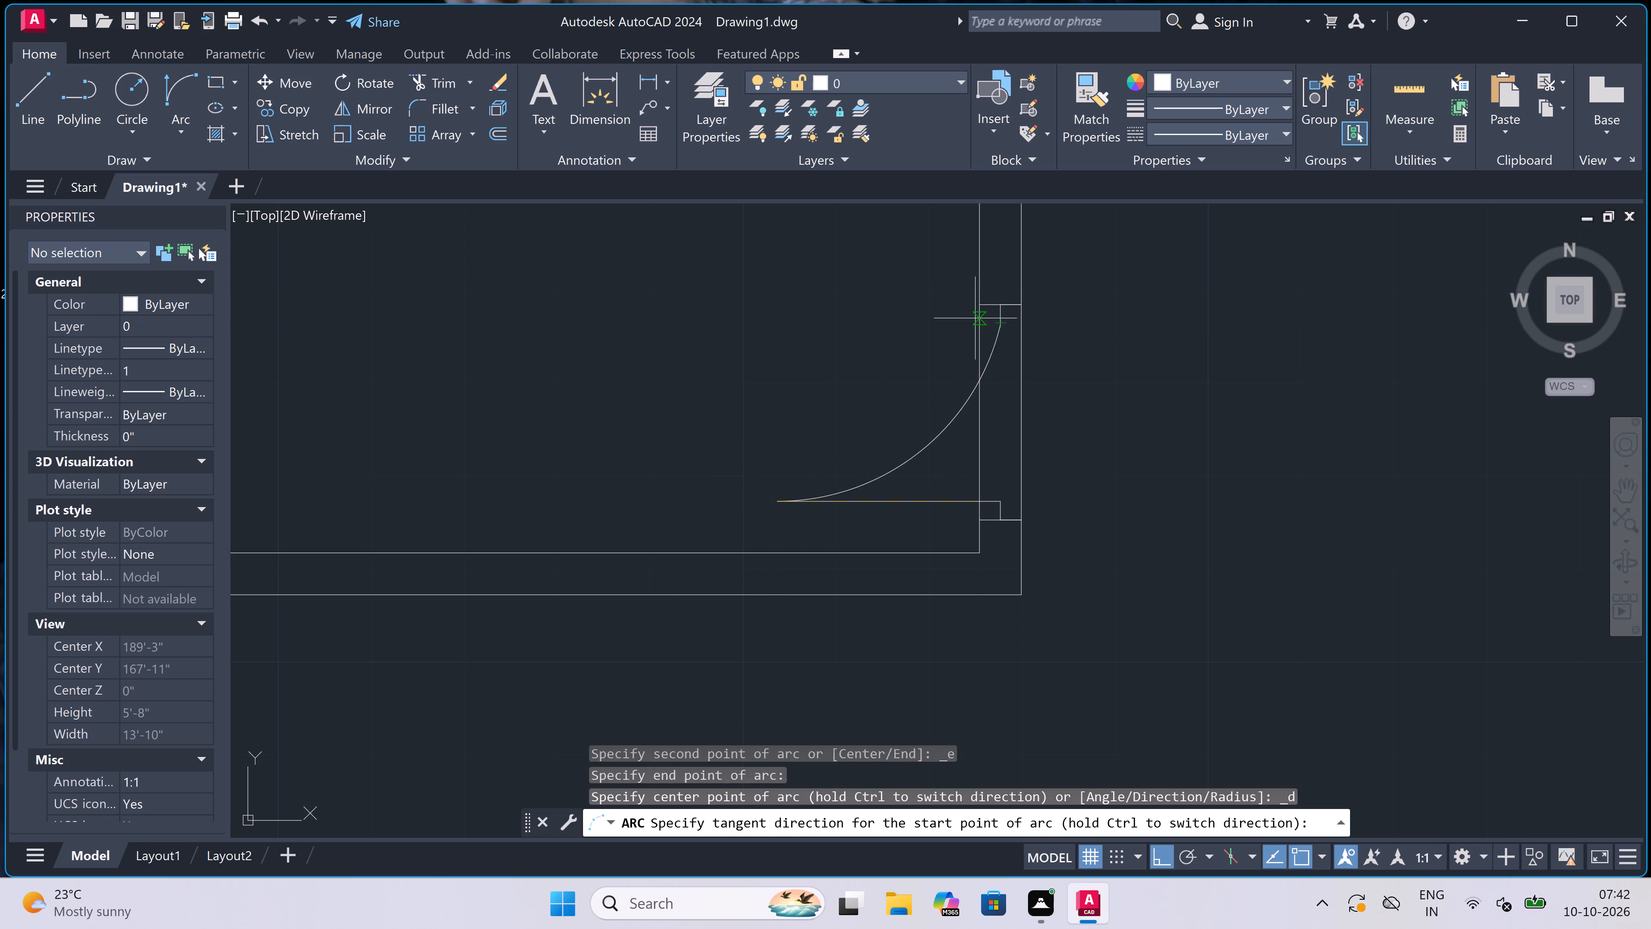
pyautogui.doubleClick(857, 315)
# Trim both lines of the enclosure's right wall between the two door jambs.
pyautogui.press('t')
pyautogui.press('r')
pyautogui.press('space')
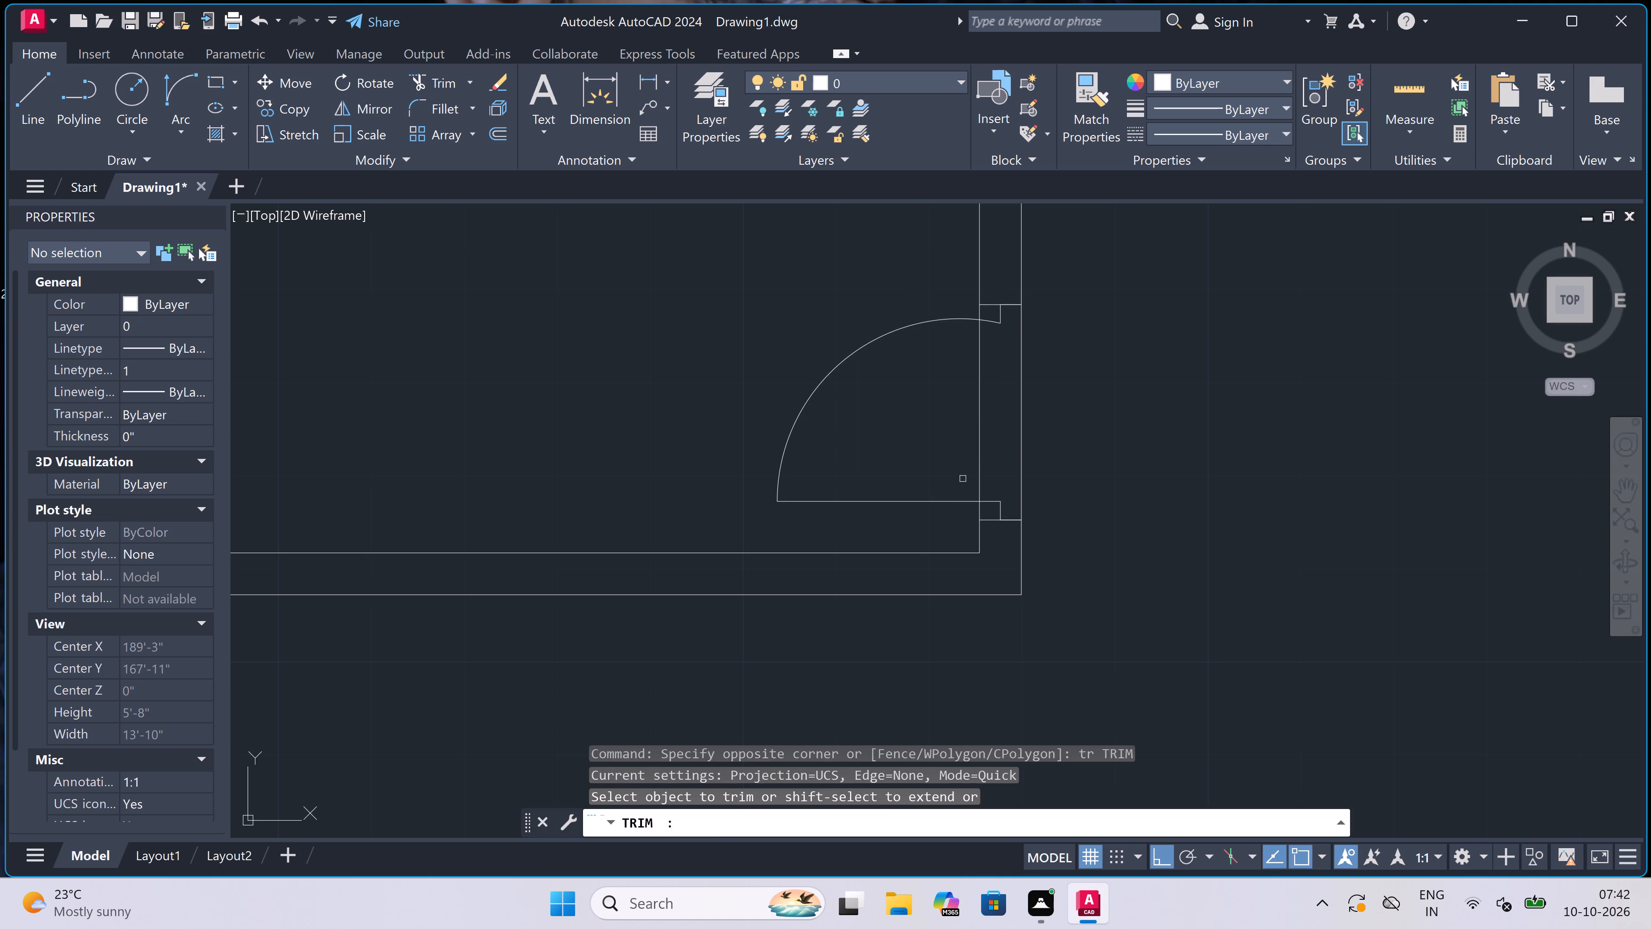
pyautogui.moveTo(945, 439); pyautogui.dragTo(946, 435)
pyautogui.click(1083, 409)
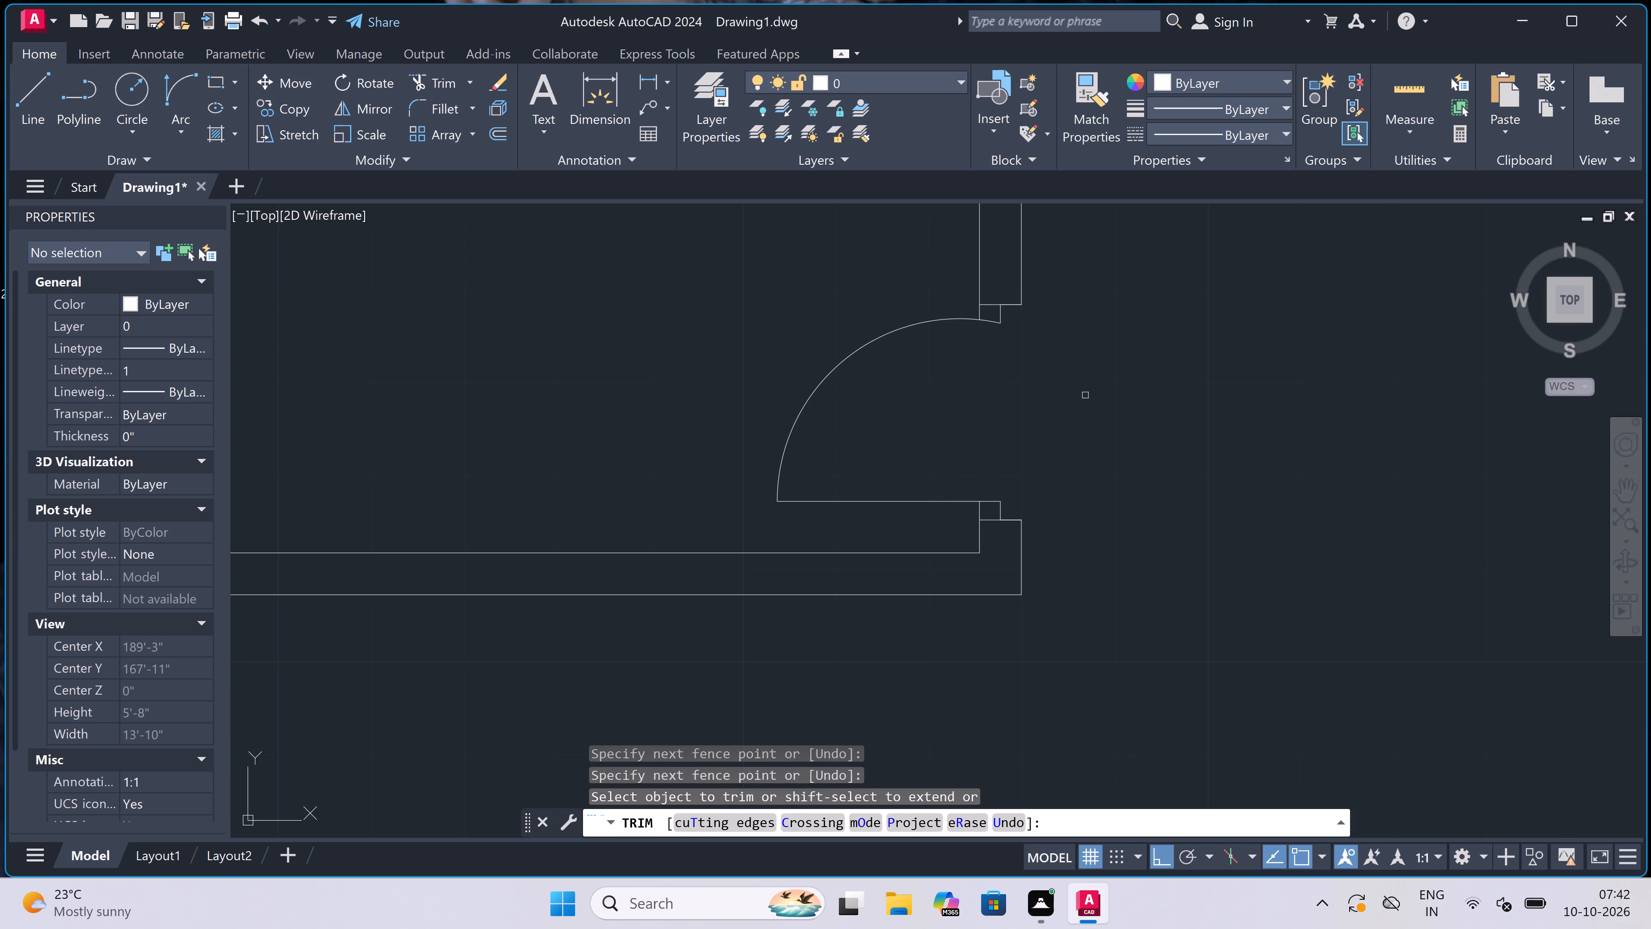
pyautogui.press('Escape')
# Outline a second enclosure below the first: 5'6" down from its lower-right outer corner, and left to the outer wall's inner face.
pyautogui.scroll(-1, 1084, 395)
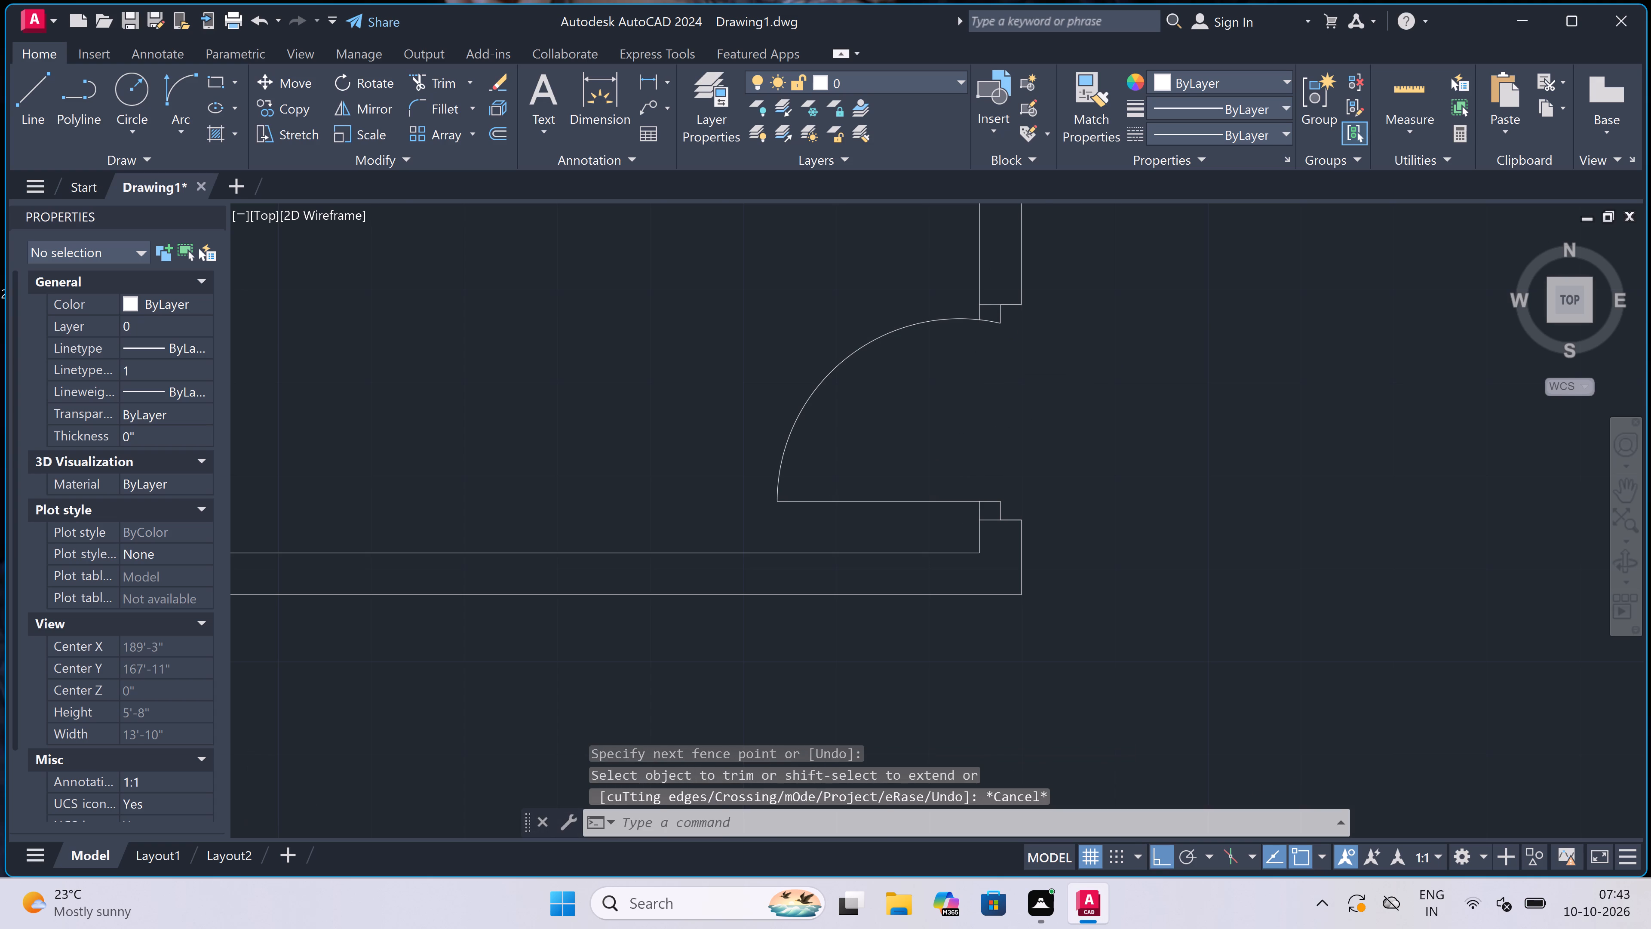
pyautogui.scroll(-2, 1084, 395)
pyautogui.press('l')
pyautogui.press('space')
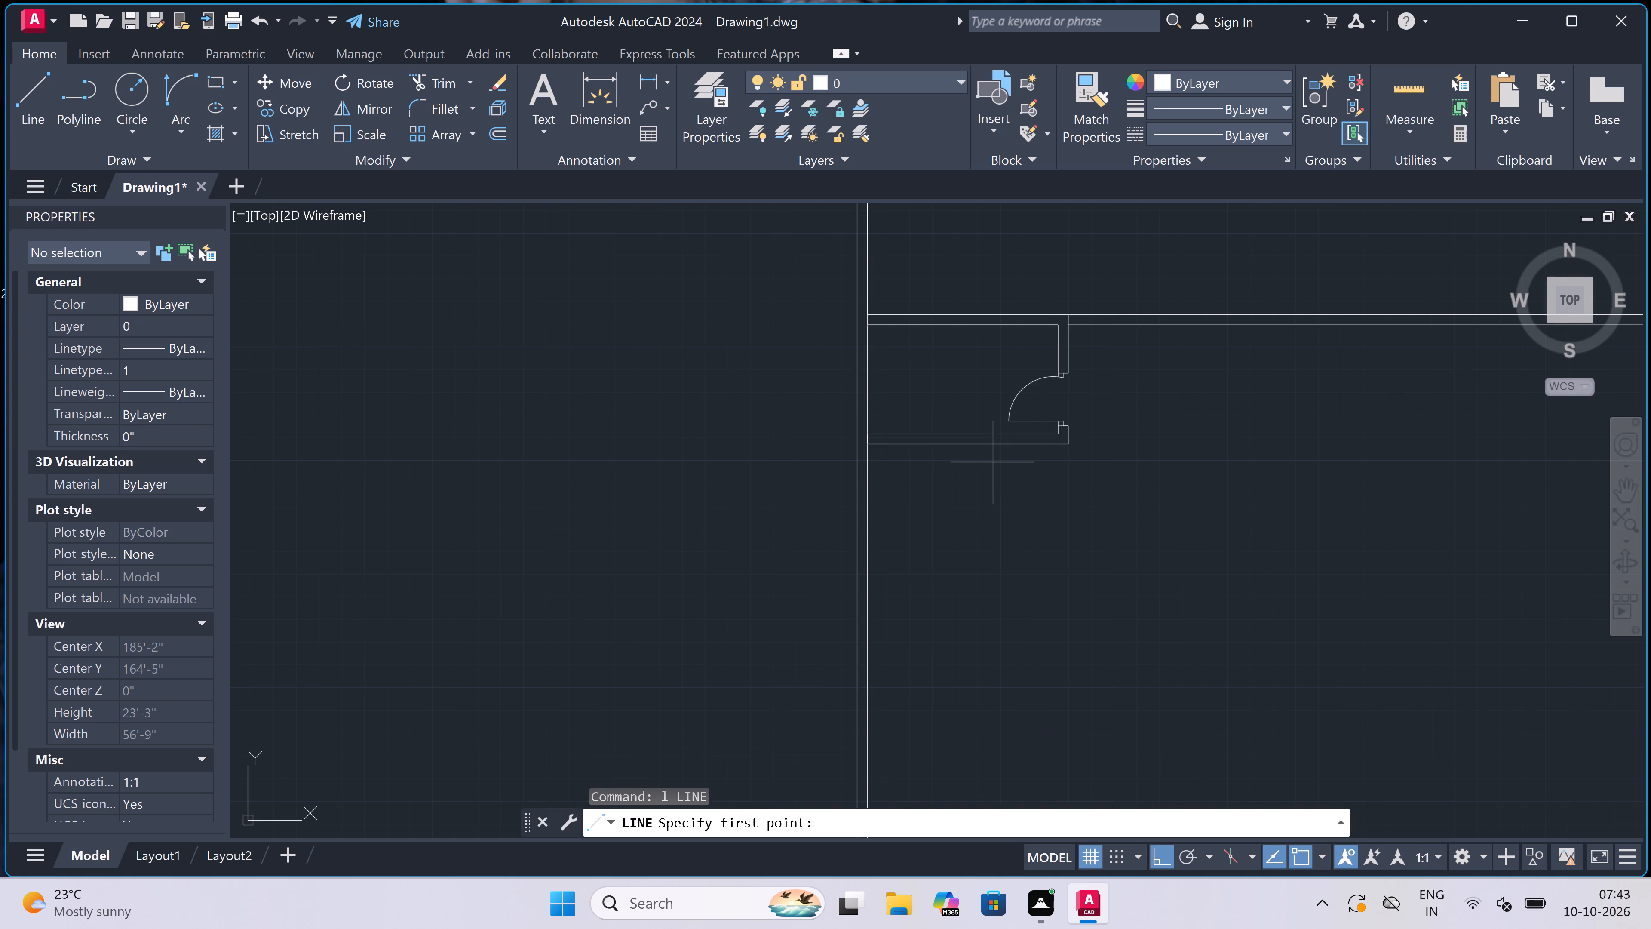
pyautogui.scroll(1, 993, 462)
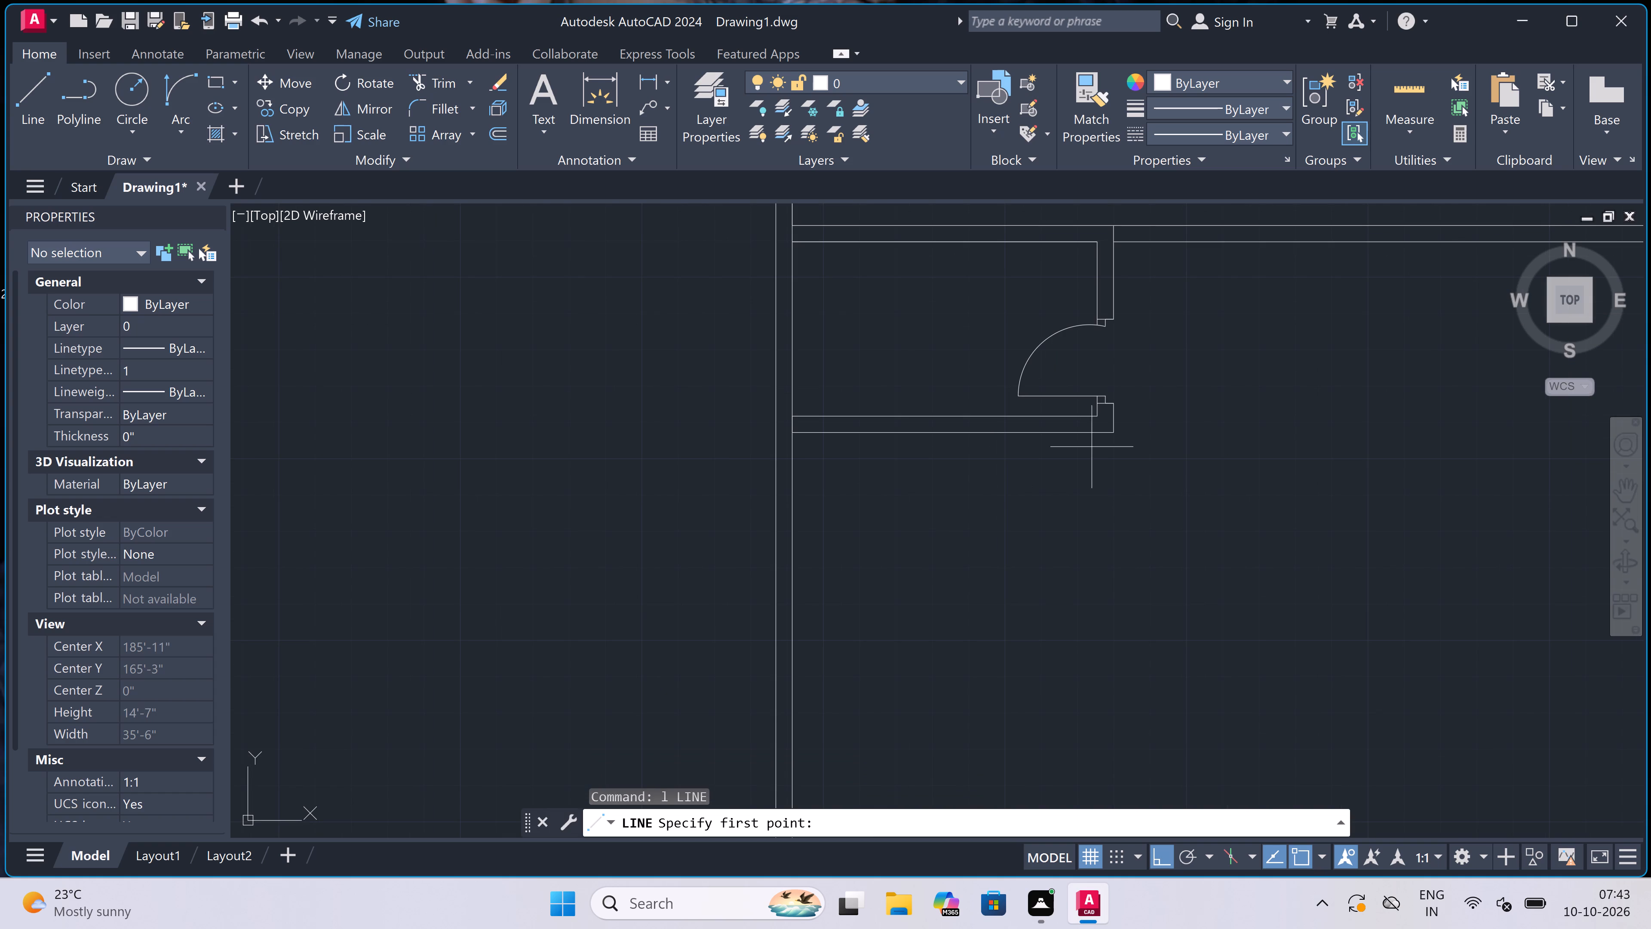
pyautogui.click(1115, 427)
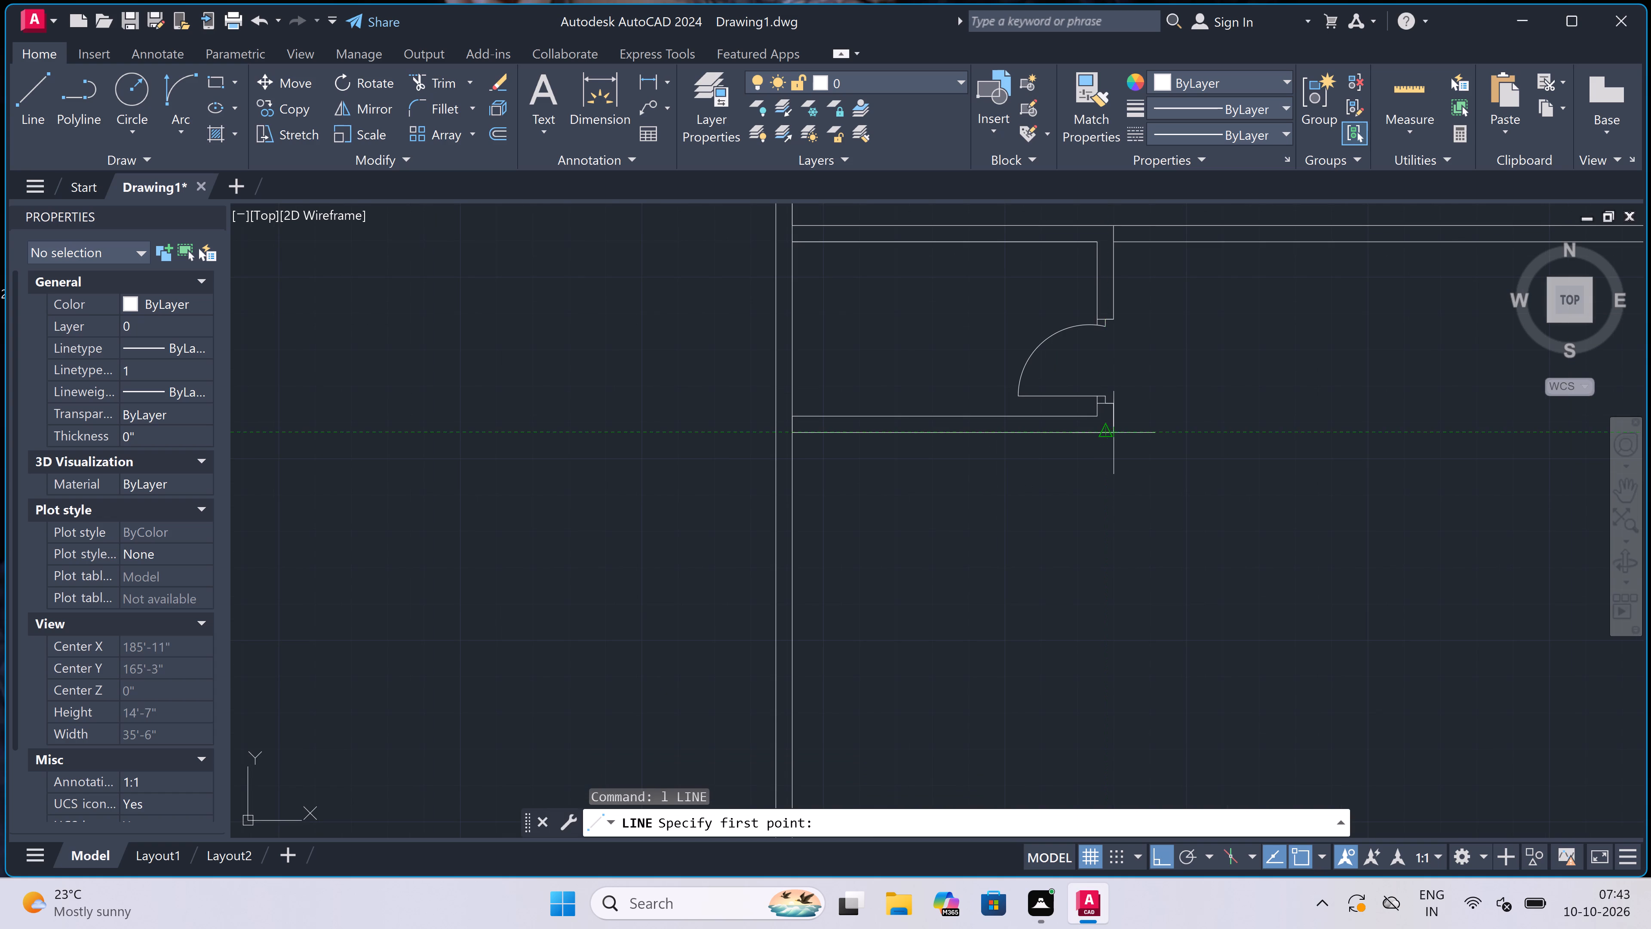
pyautogui.write('5\'6"')
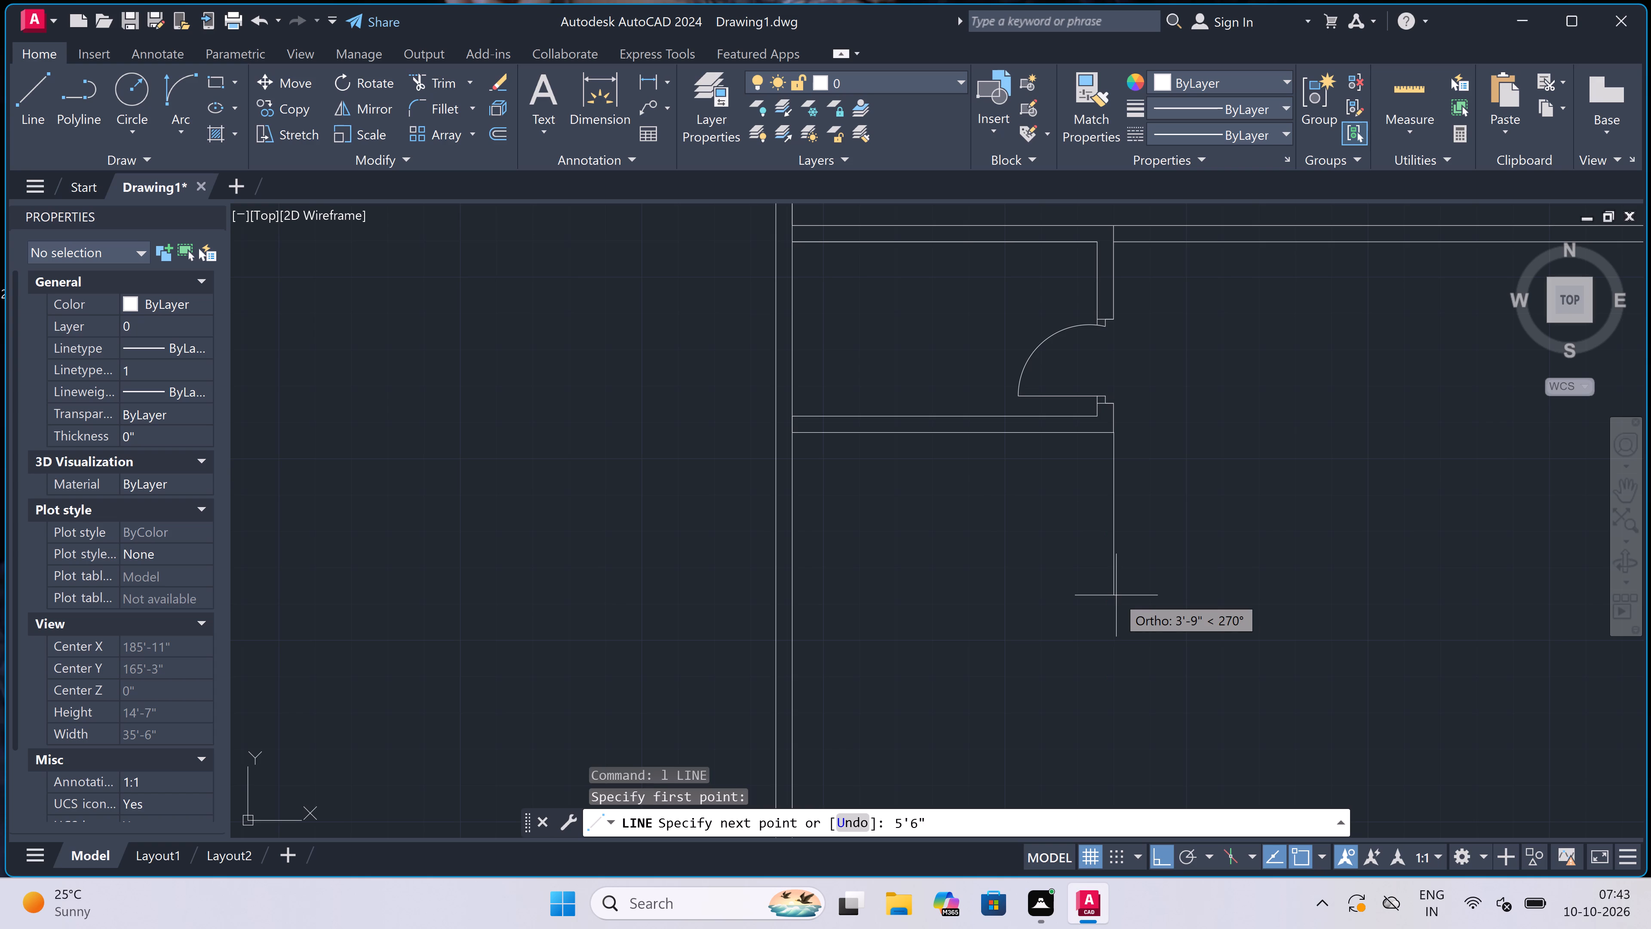
pyautogui.press('space')
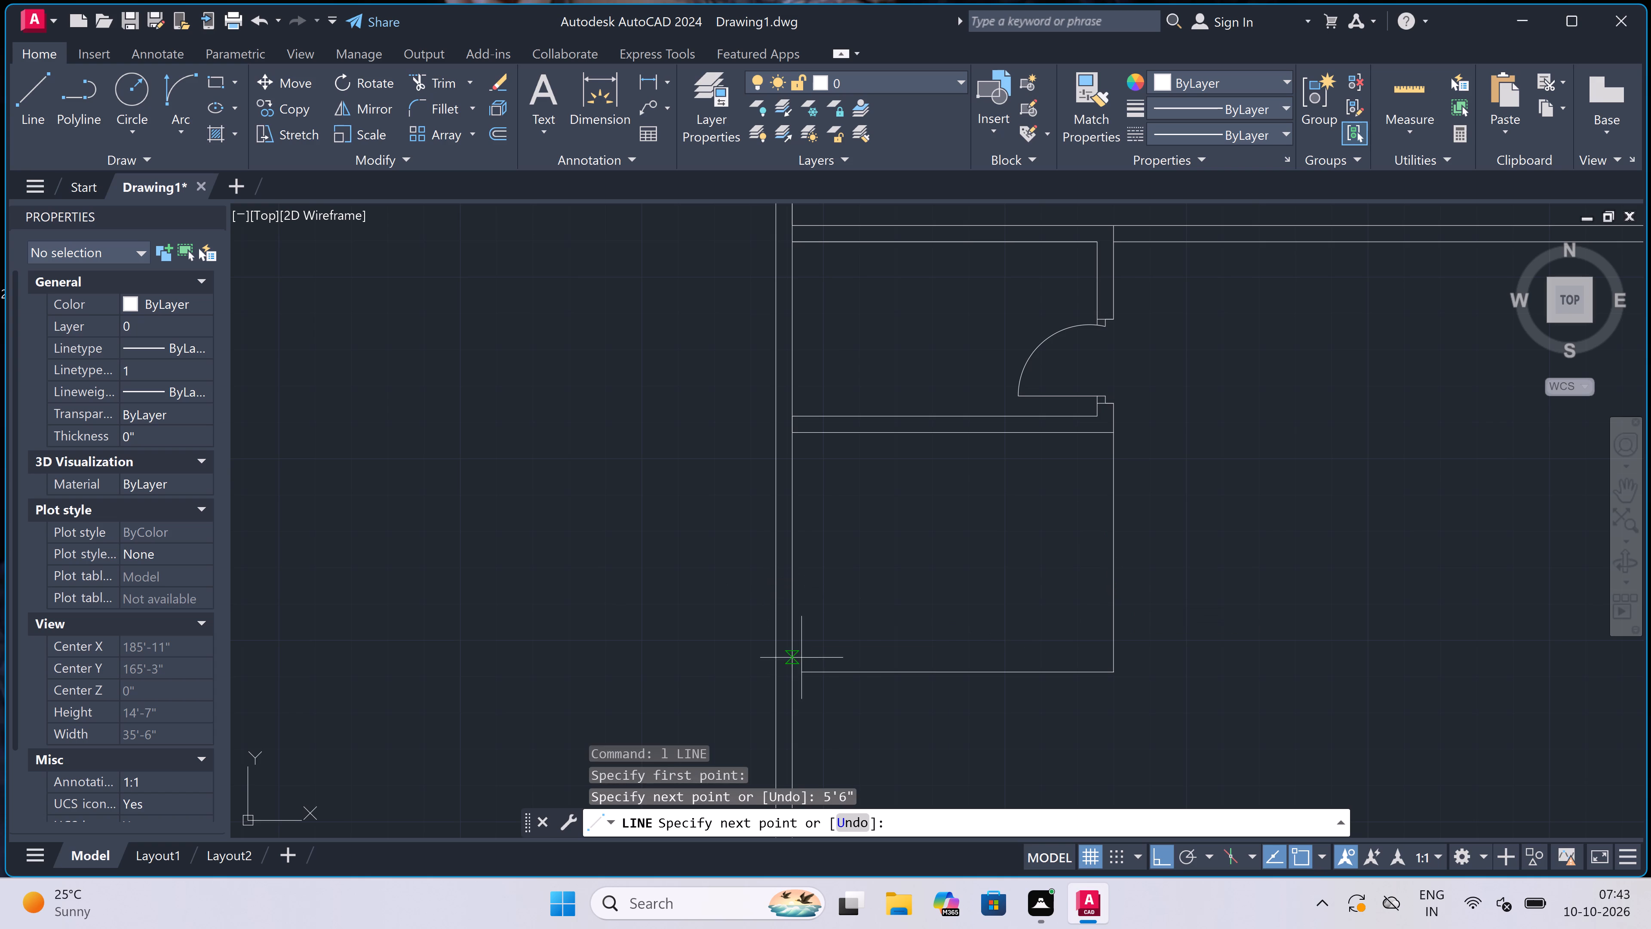
pyautogui.click(797, 666)
# Give the second enclosure's bottom wall its 4.5" thickness, running the lower line right to the side line and closing its end upward.
pyautogui.write('4.5"')
pyautogui.press('space')
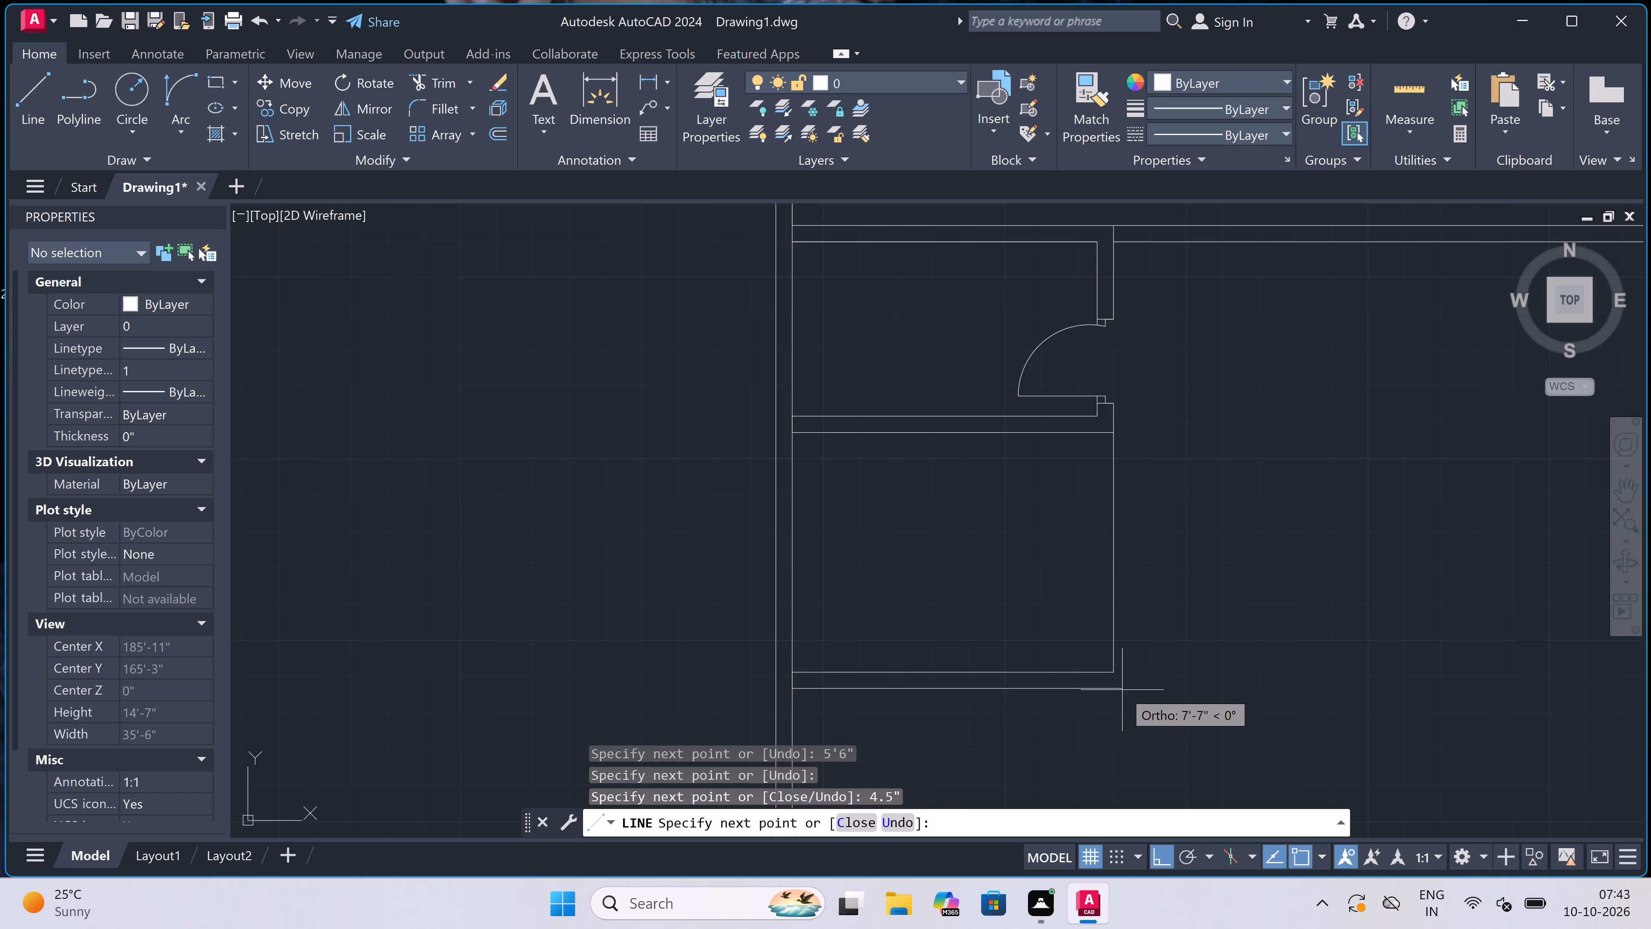
pyautogui.scroll(3, 1116, 692)
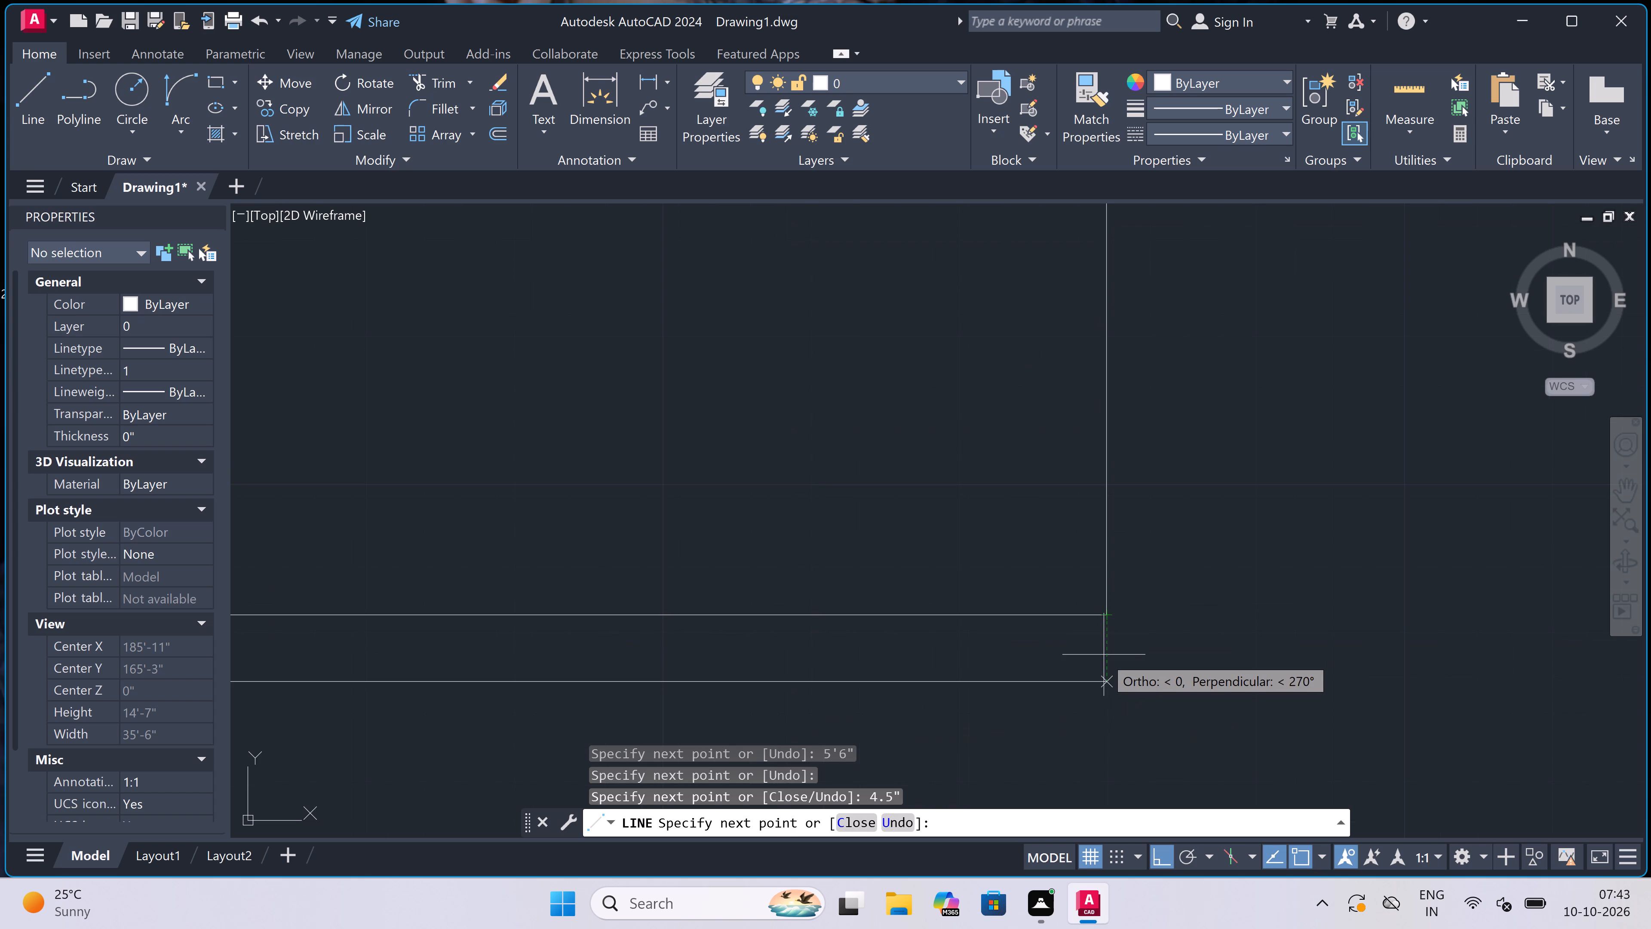
pyautogui.click(1108, 675)
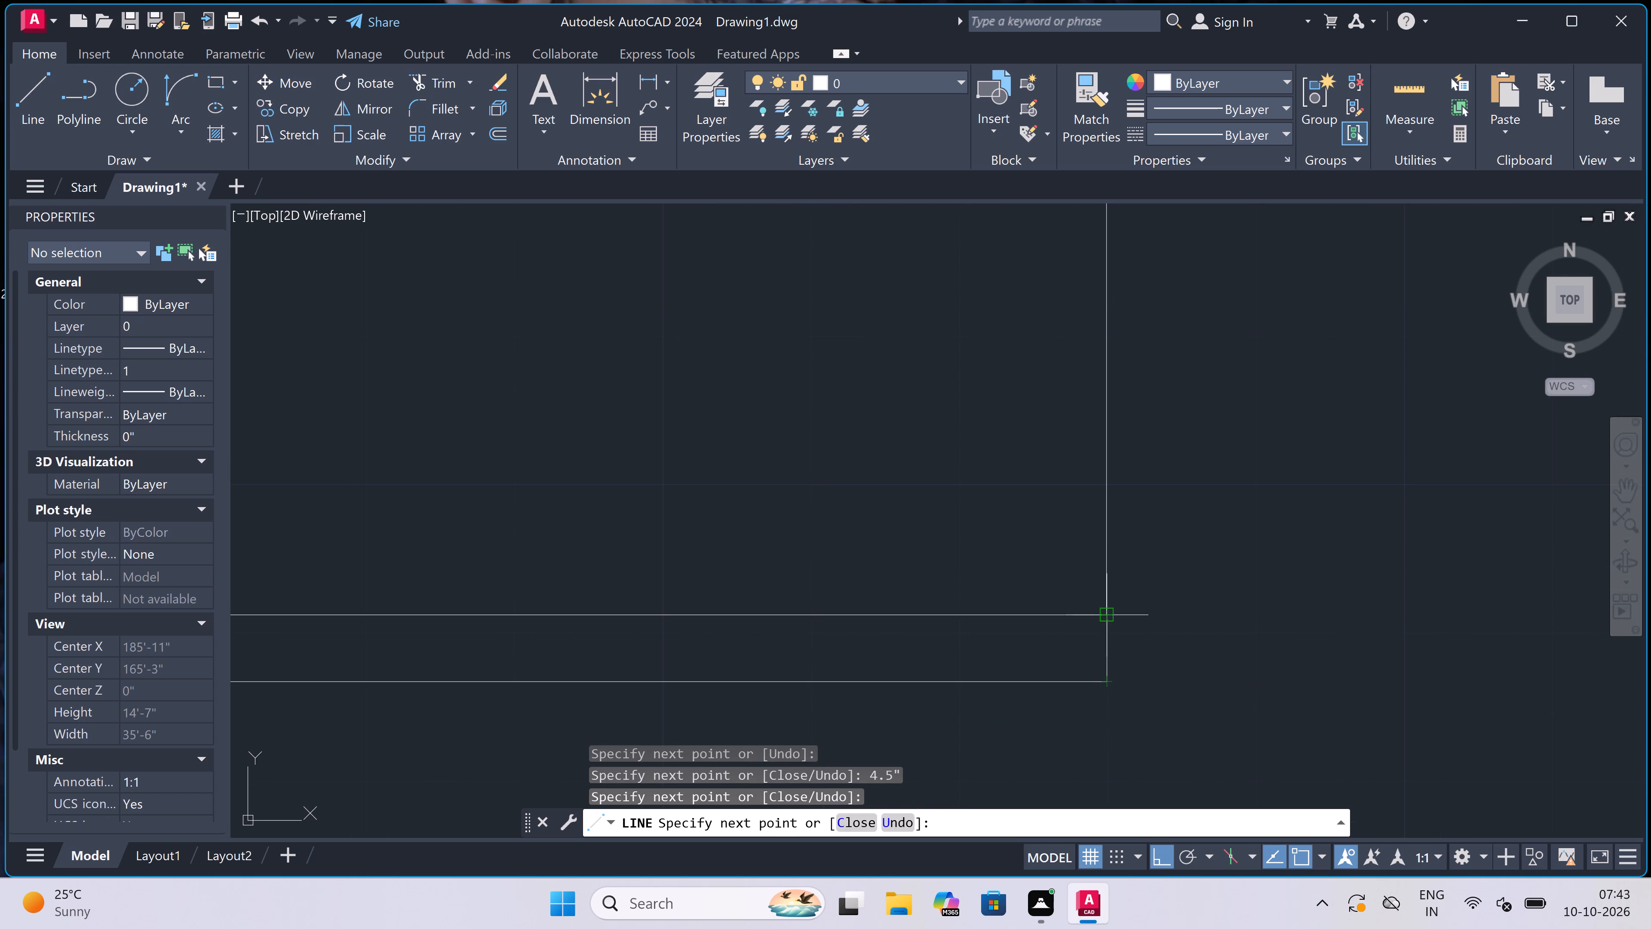
pyautogui.click(1108, 612)
pyautogui.press('Escape')
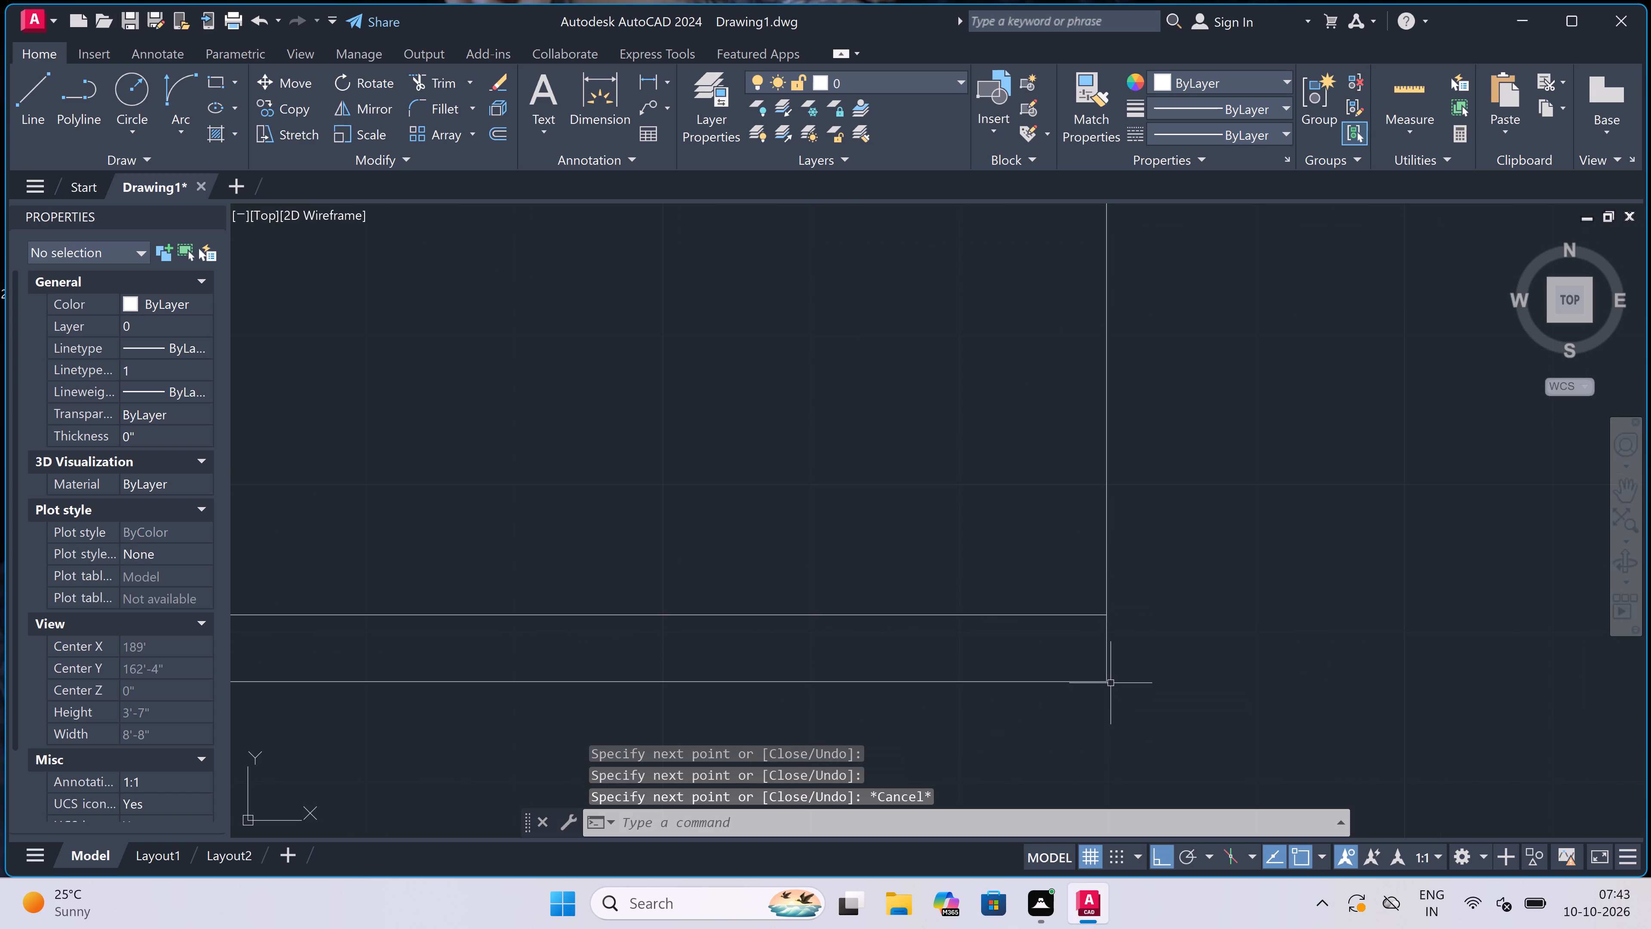
# Draw the second enclosure's inner right wall line 4.5" left of its lower-right corner, up to the first enclosure's bottom line.
pyautogui.press('space')
pyautogui.doubleClick(1104, 683)
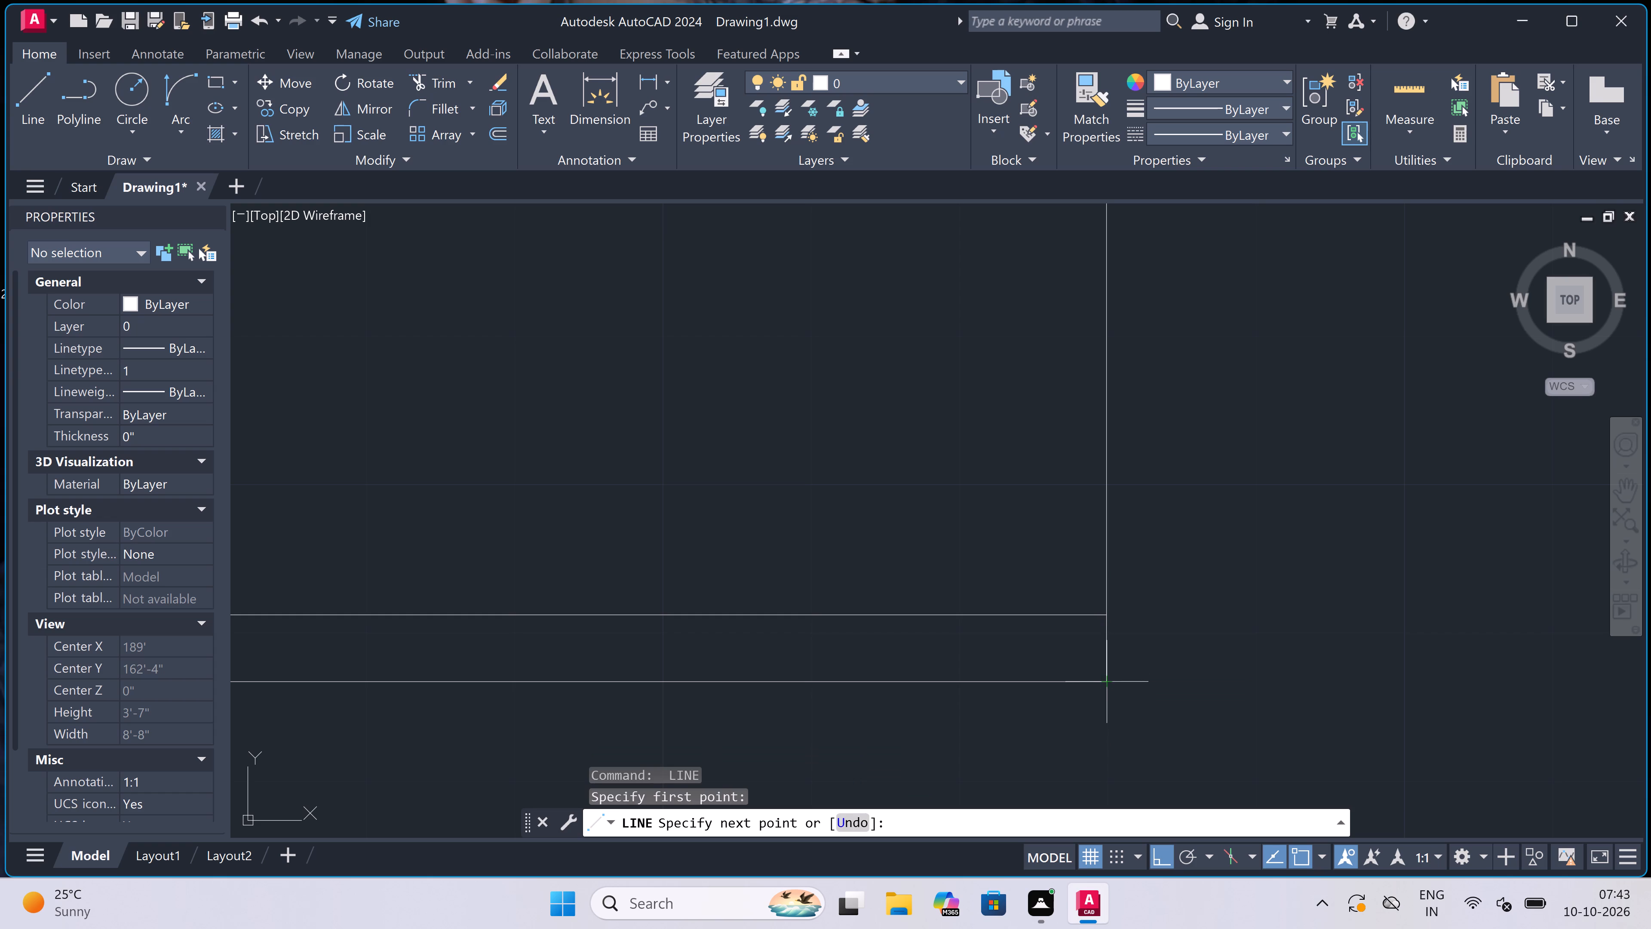
pyautogui.write('4.')
pyautogui.write('5"')
pyautogui.press('space')
pyautogui.scroll(-4, 803, 729)
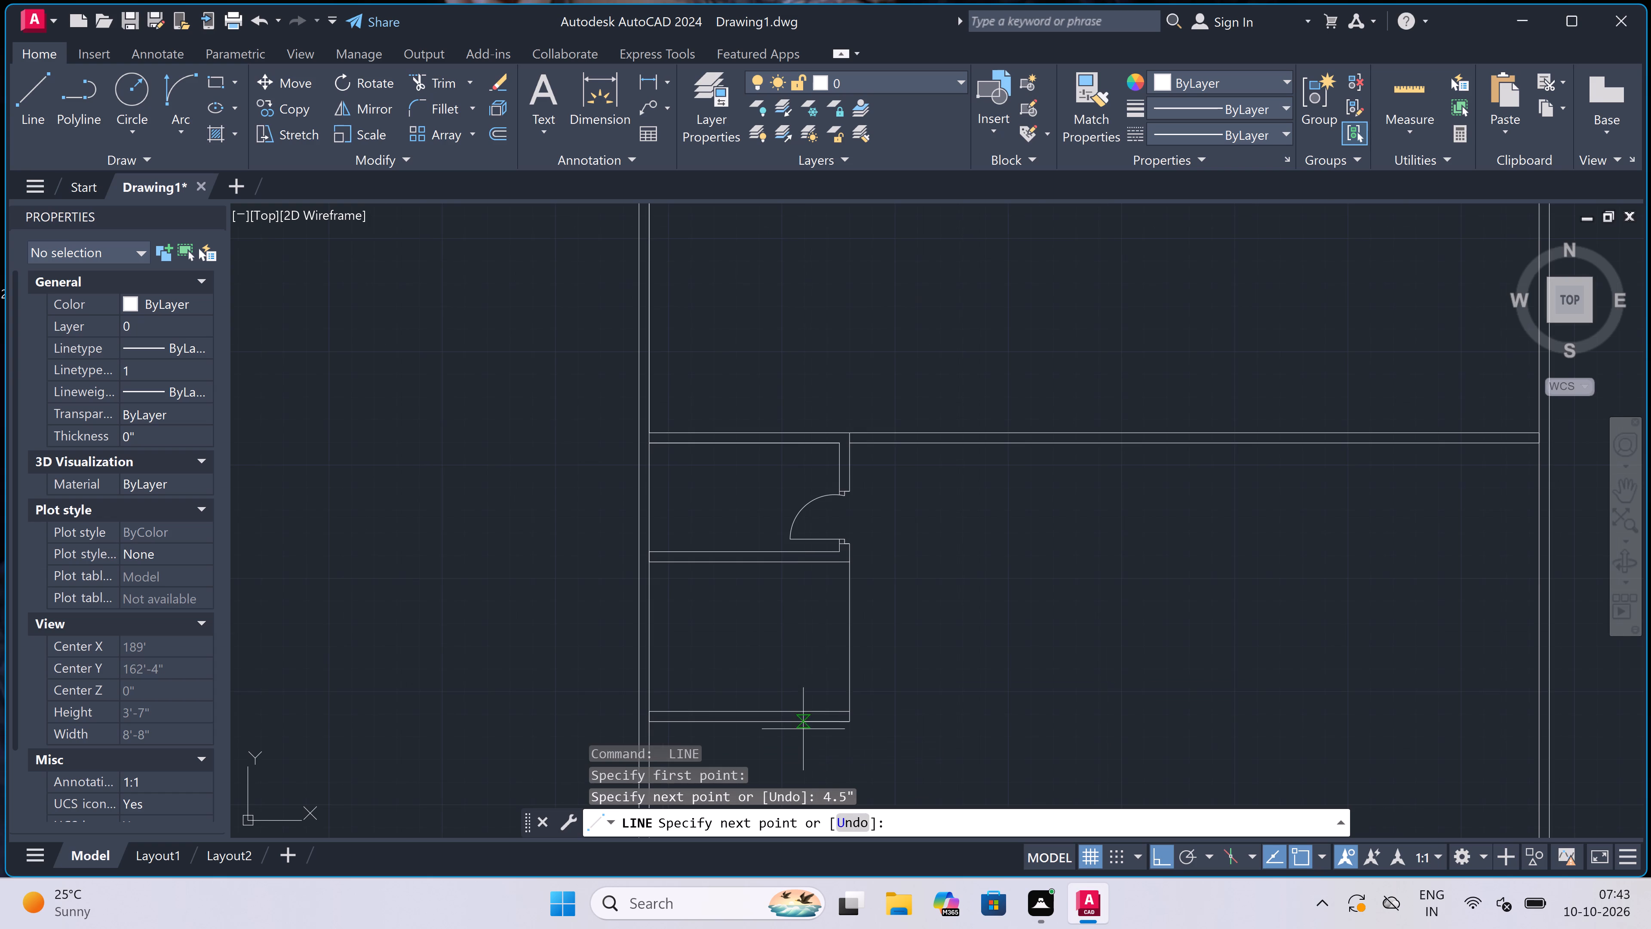
pyautogui.scroll(3, 833, 562)
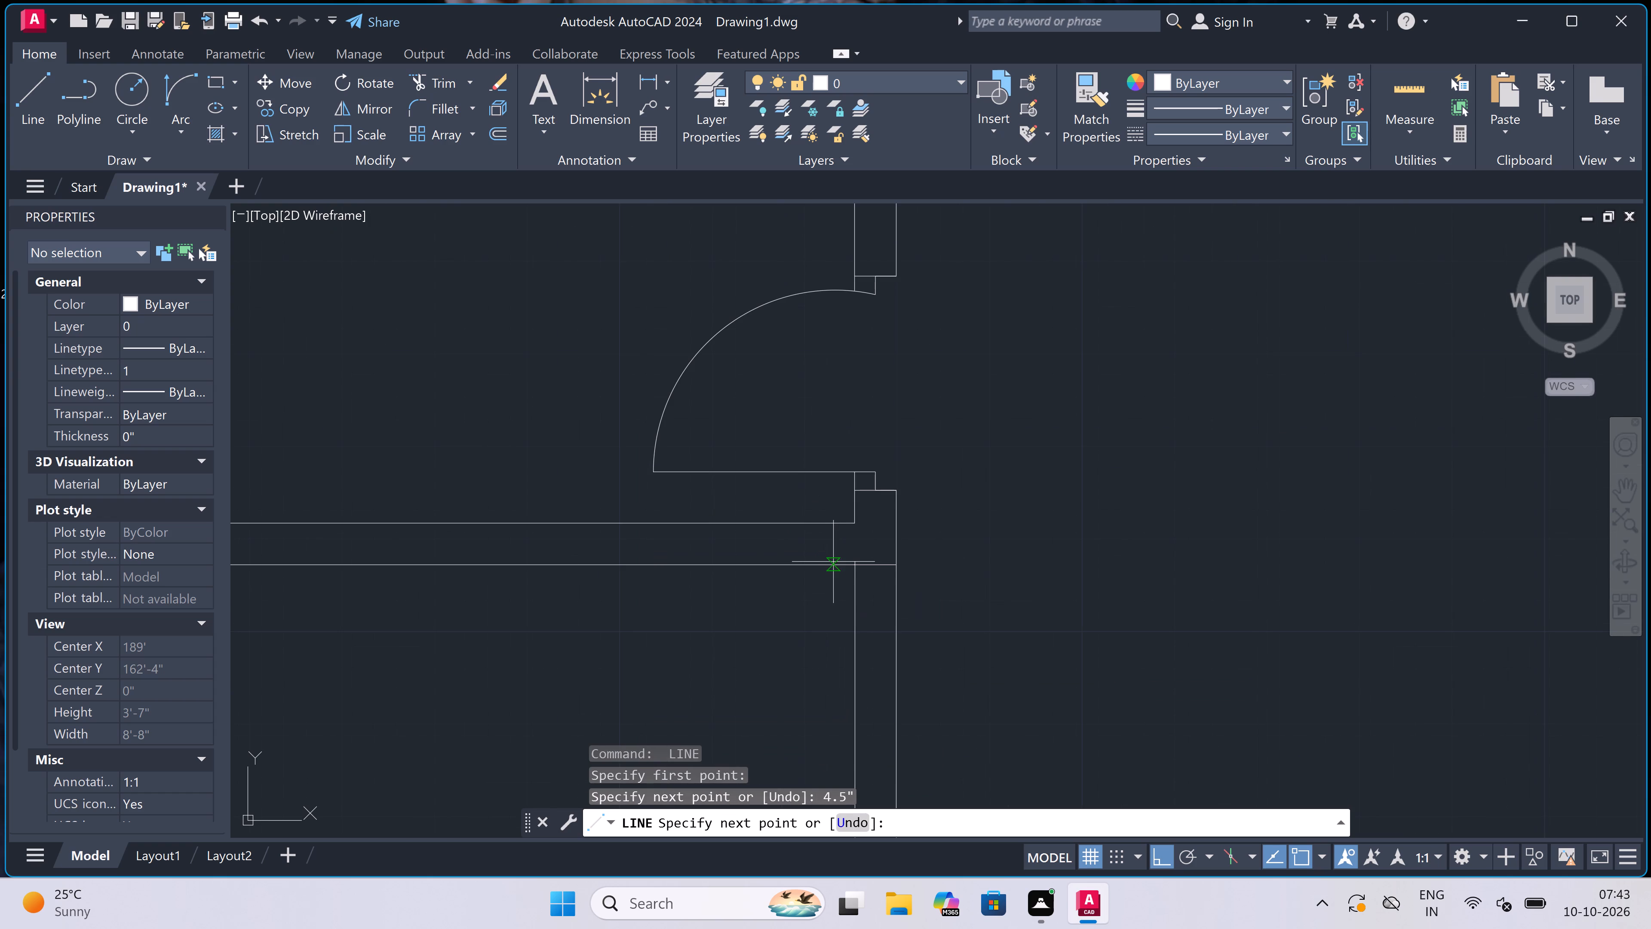
pyautogui.click(855, 562)
pyautogui.press('Escape')
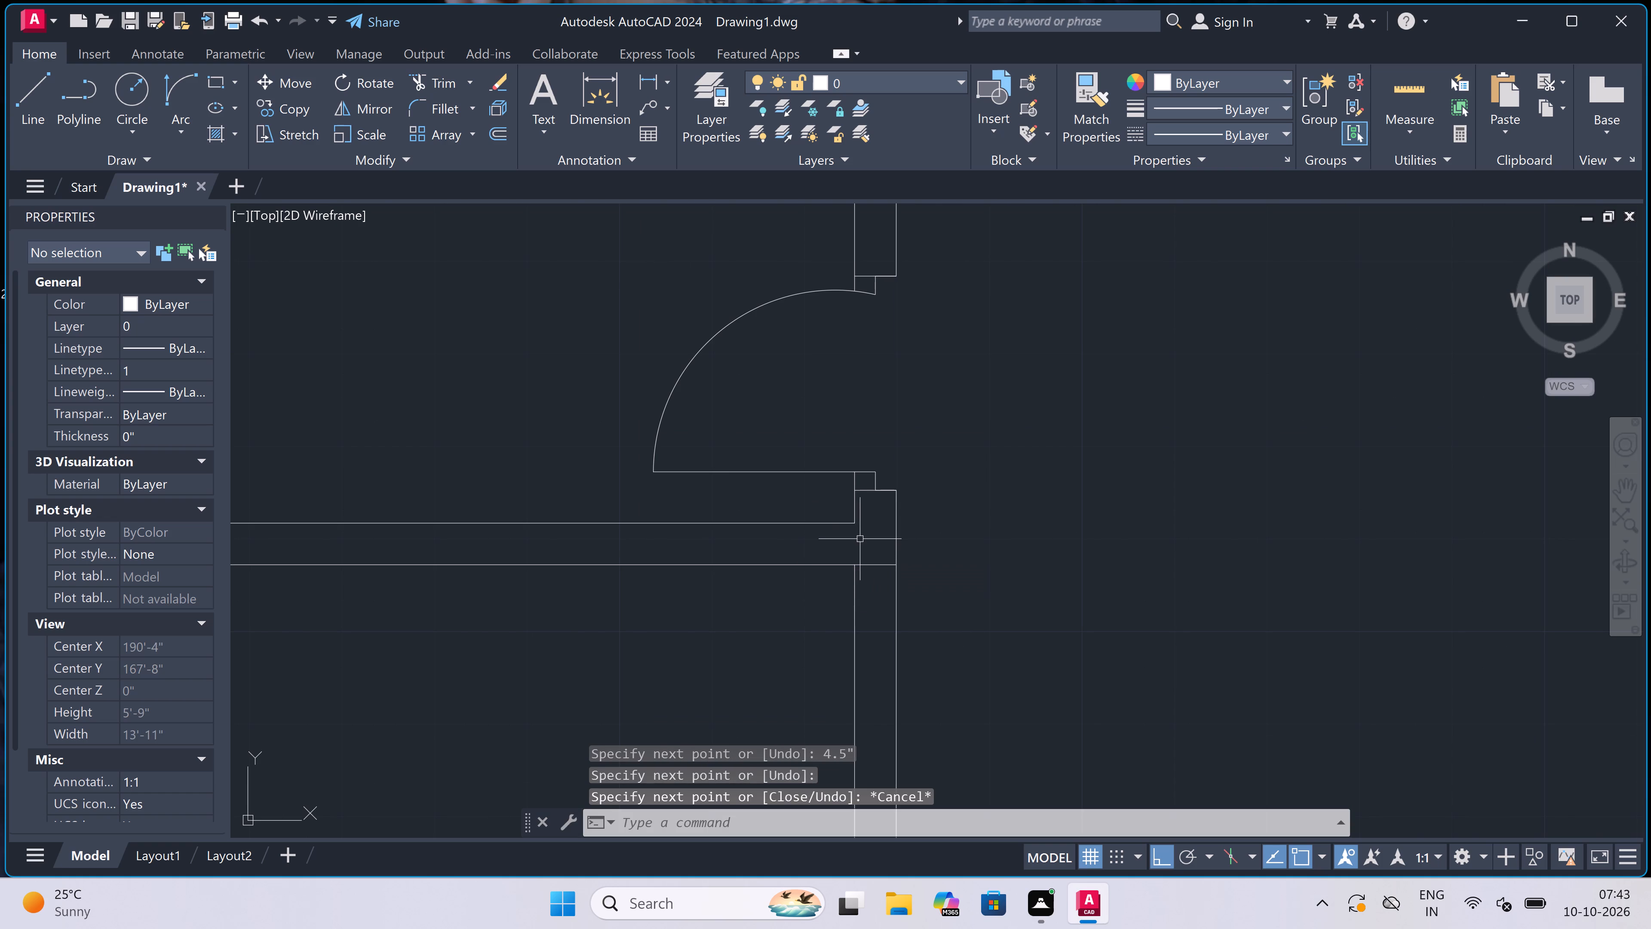
# Draw the second enclosure's upper door jamb across its right wall, with a 2" stop down from its midpoint and a 2' leaf leftward.
pyautogui.scroll(-2, 896, 468)
pyautogui.scroll(3, 887, 518)
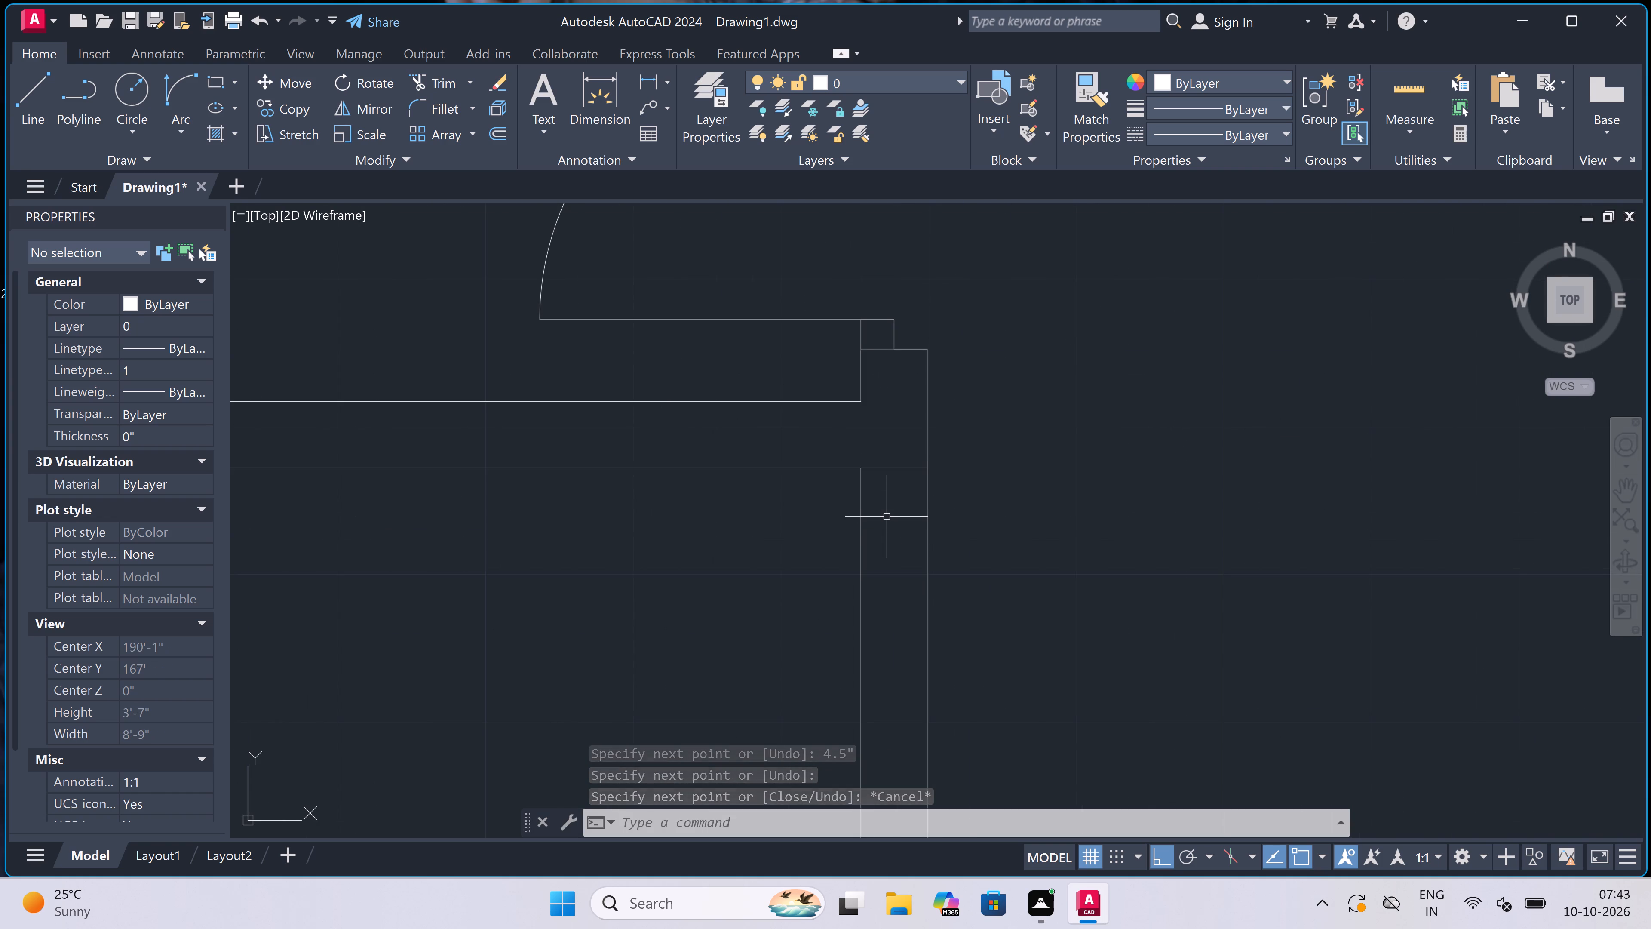
pyautogui.press('space')
pyautogui.click(861, 527)
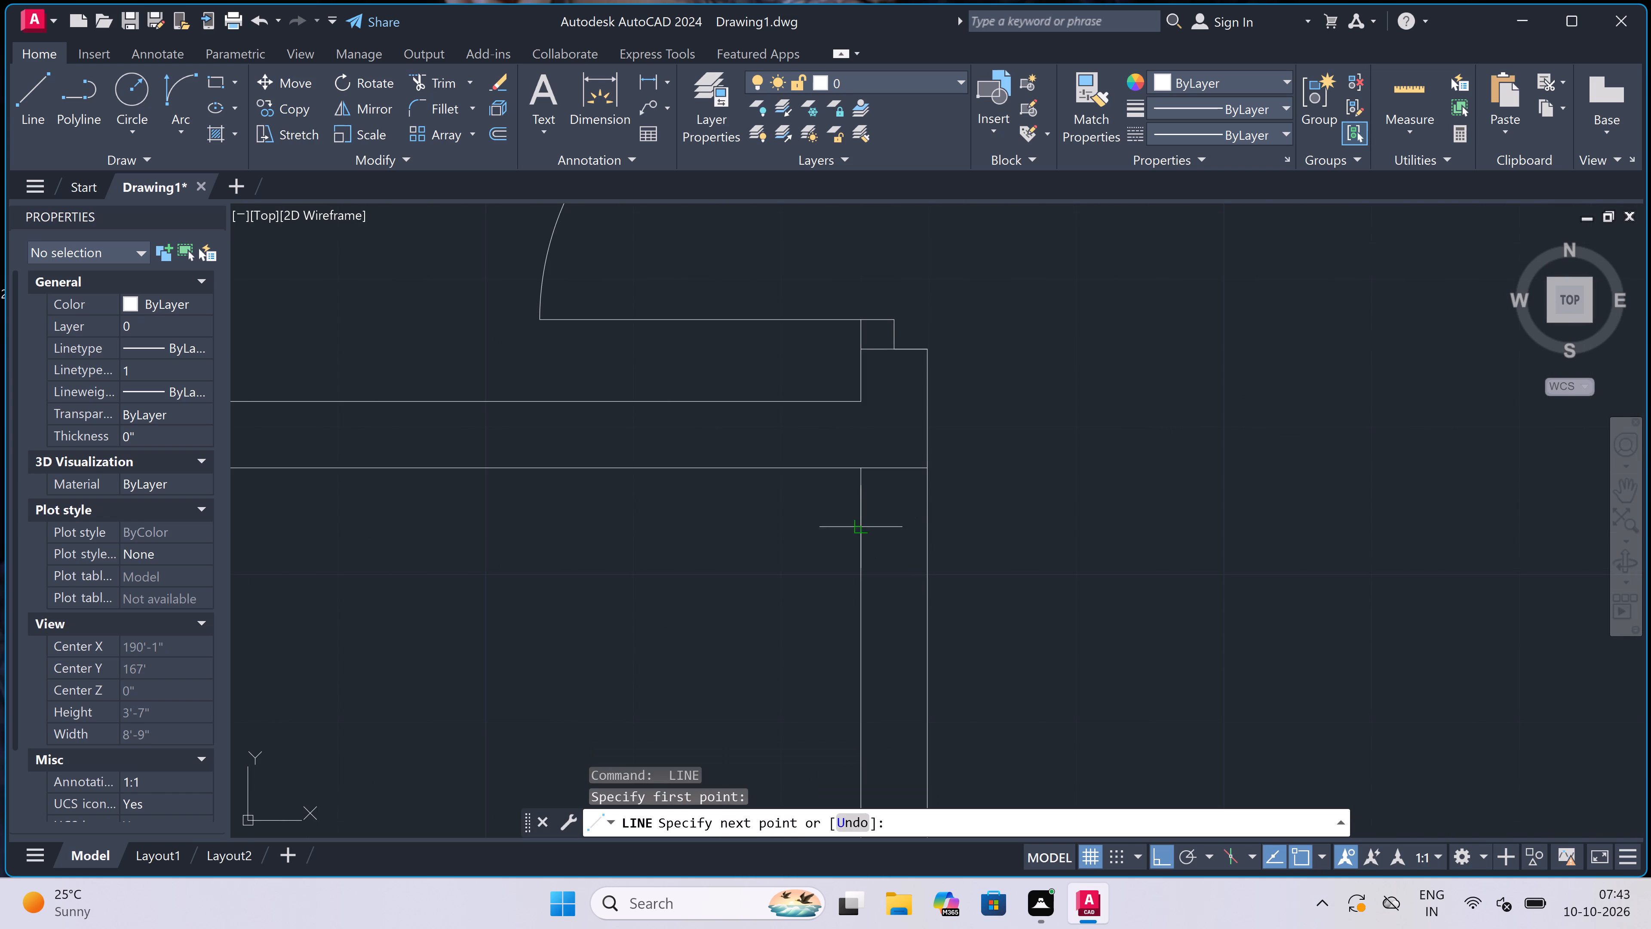
pyautogui.click(924, 529)
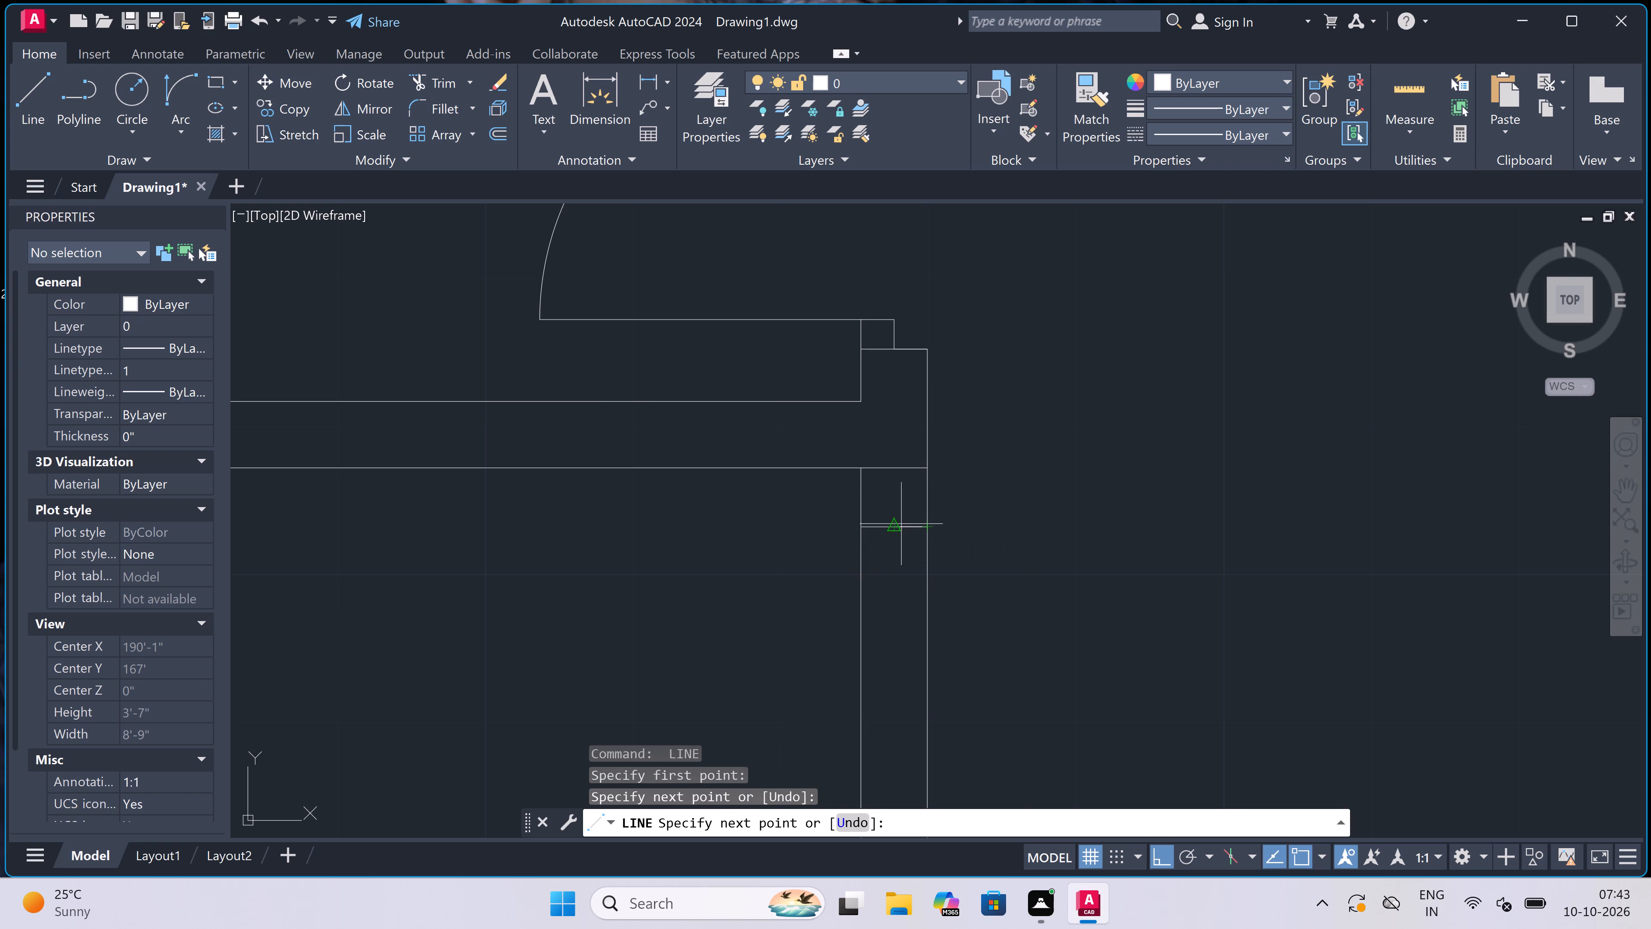
pyautogui.click(890, 523)
pyautogui.press('2')
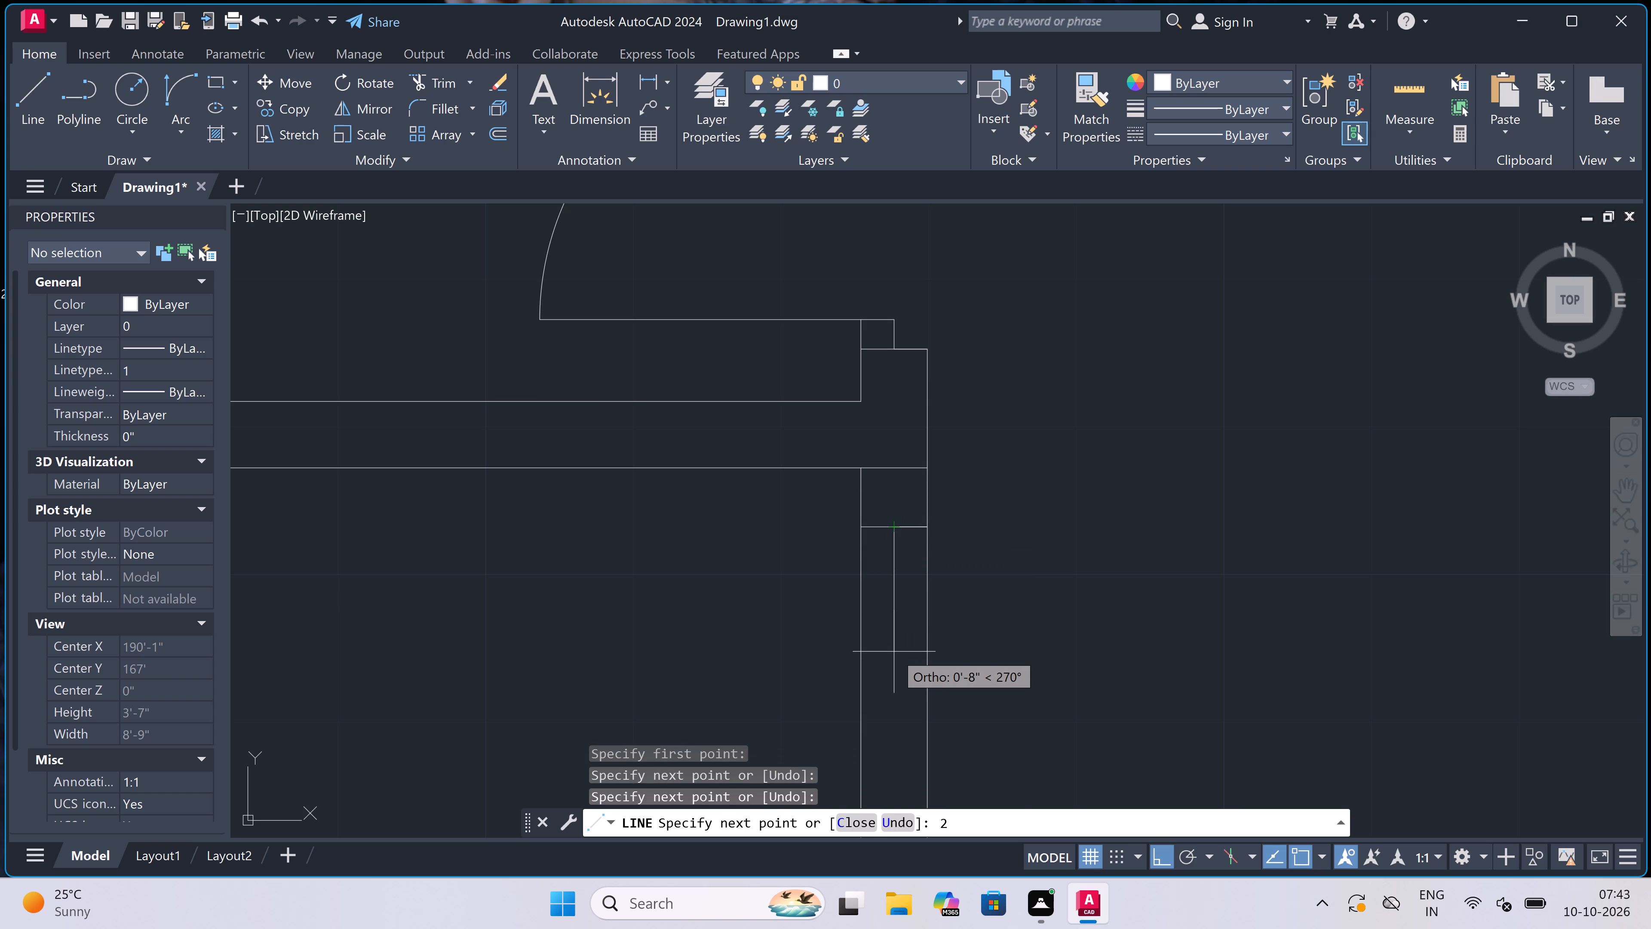
pyautogui.write('"')
pyautogui.press('space')
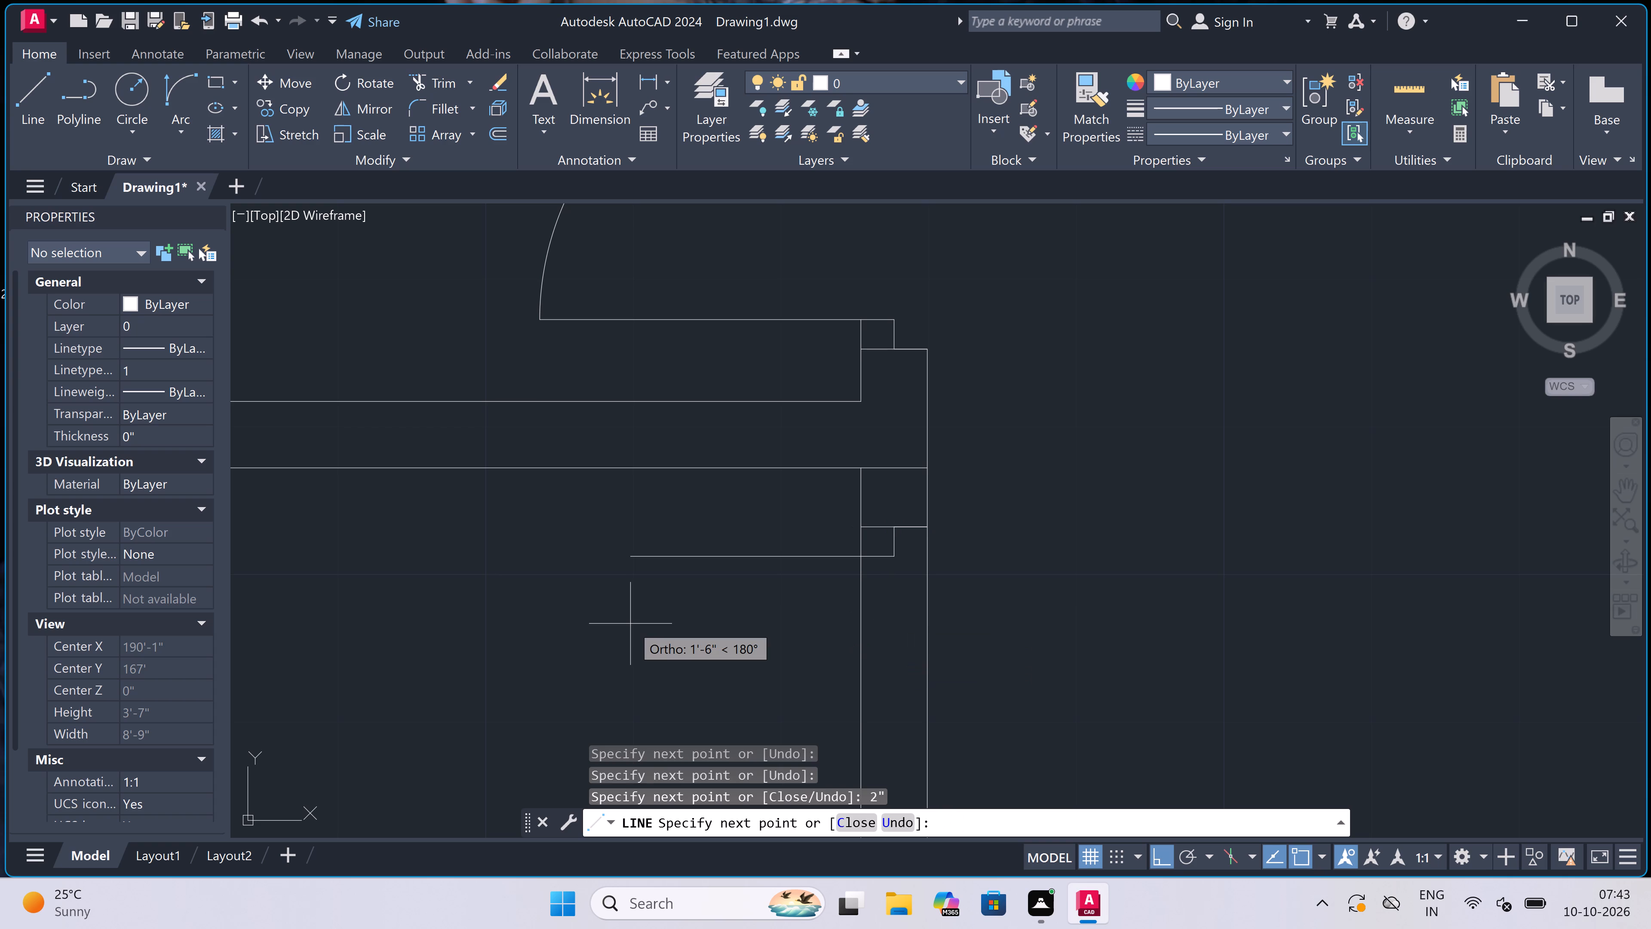
pyautogui.write("2'")
pyautogui.press('space')
pyautogui.press('Escape')
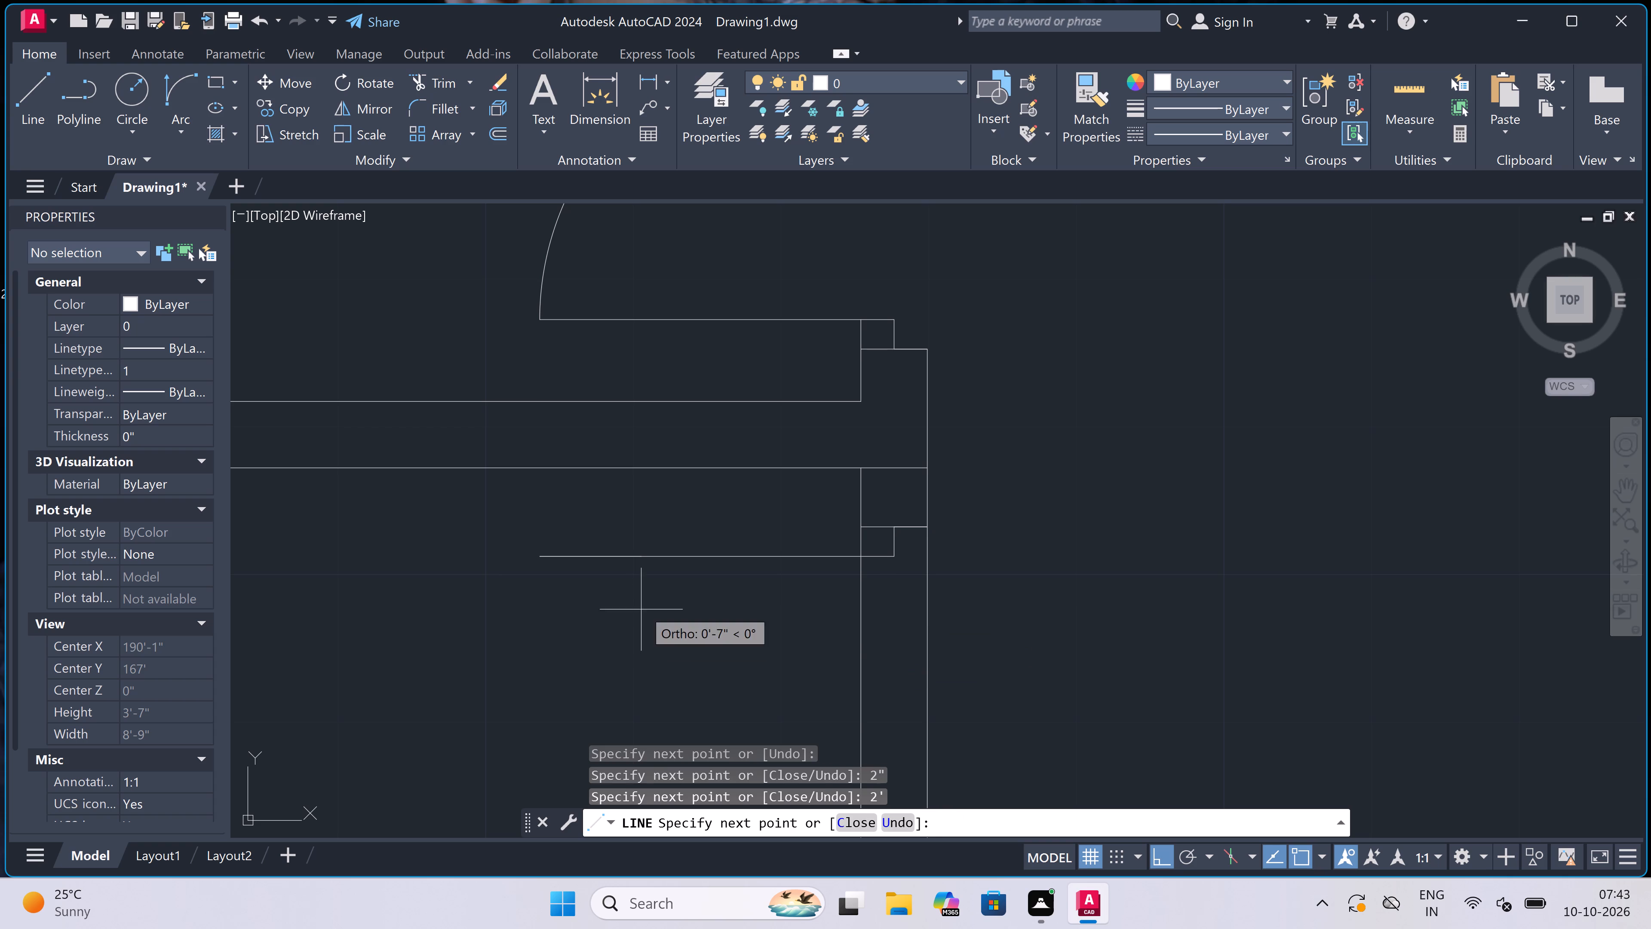
# Draw the lower door jamb across the second enclosure's right wall, with a 2" stop rising from its midpoint.
pyautogui.scroll(-4, 761, 500)
pyautogui.scroll(3, 761, 554)
pyautogui.press('space')
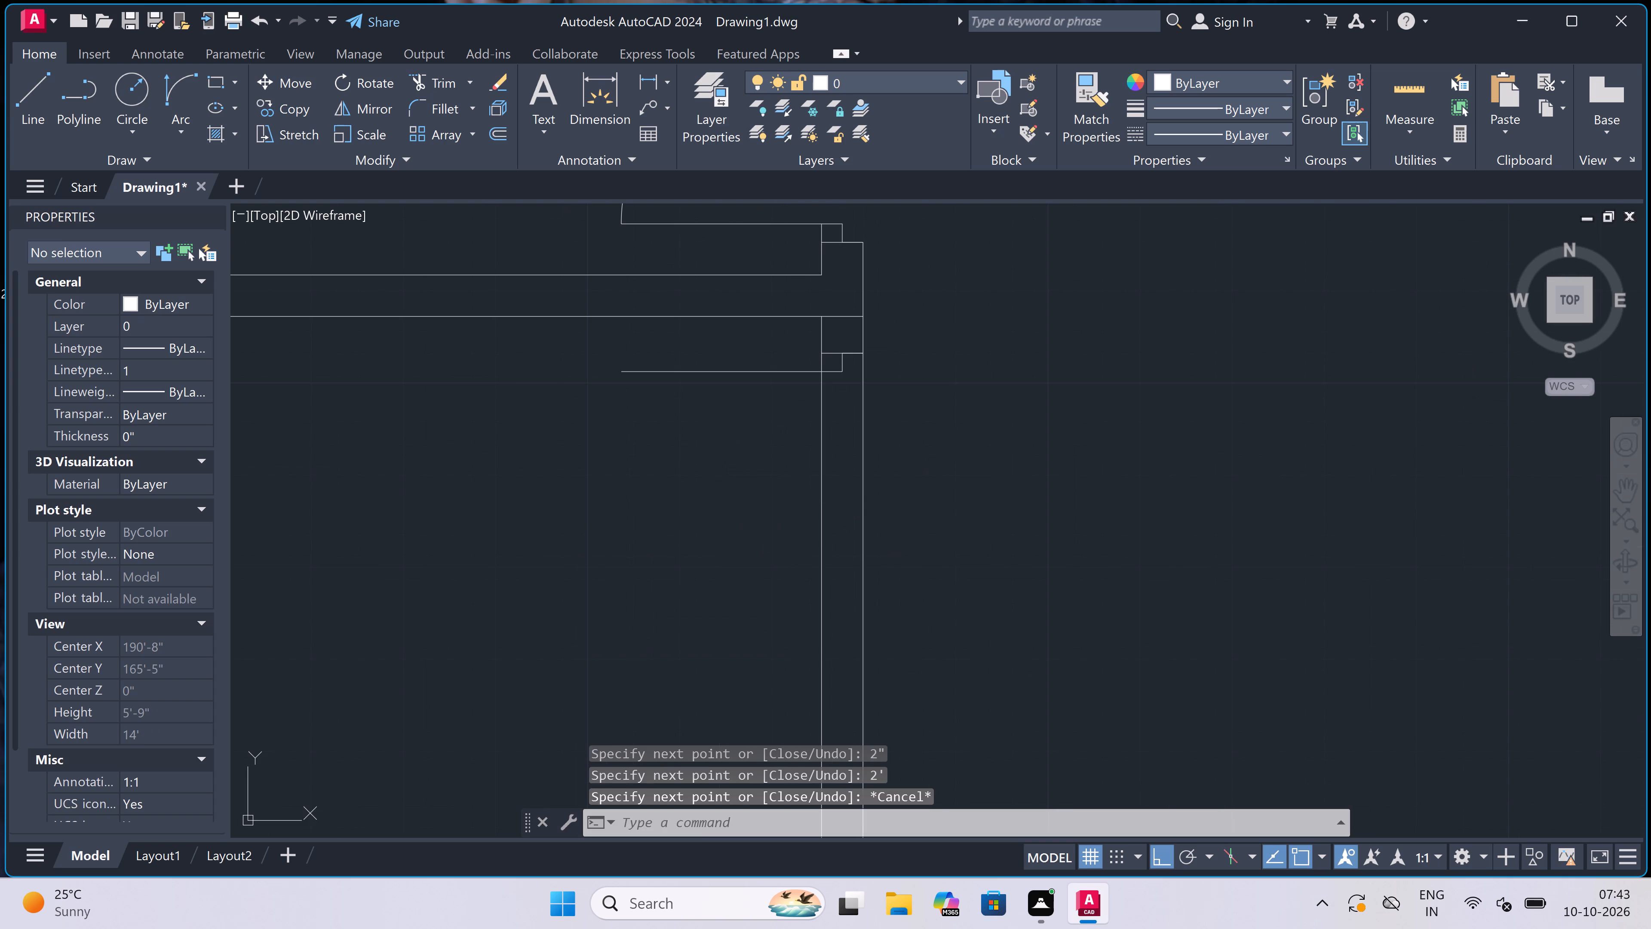
pyautogui.click(823, 555)
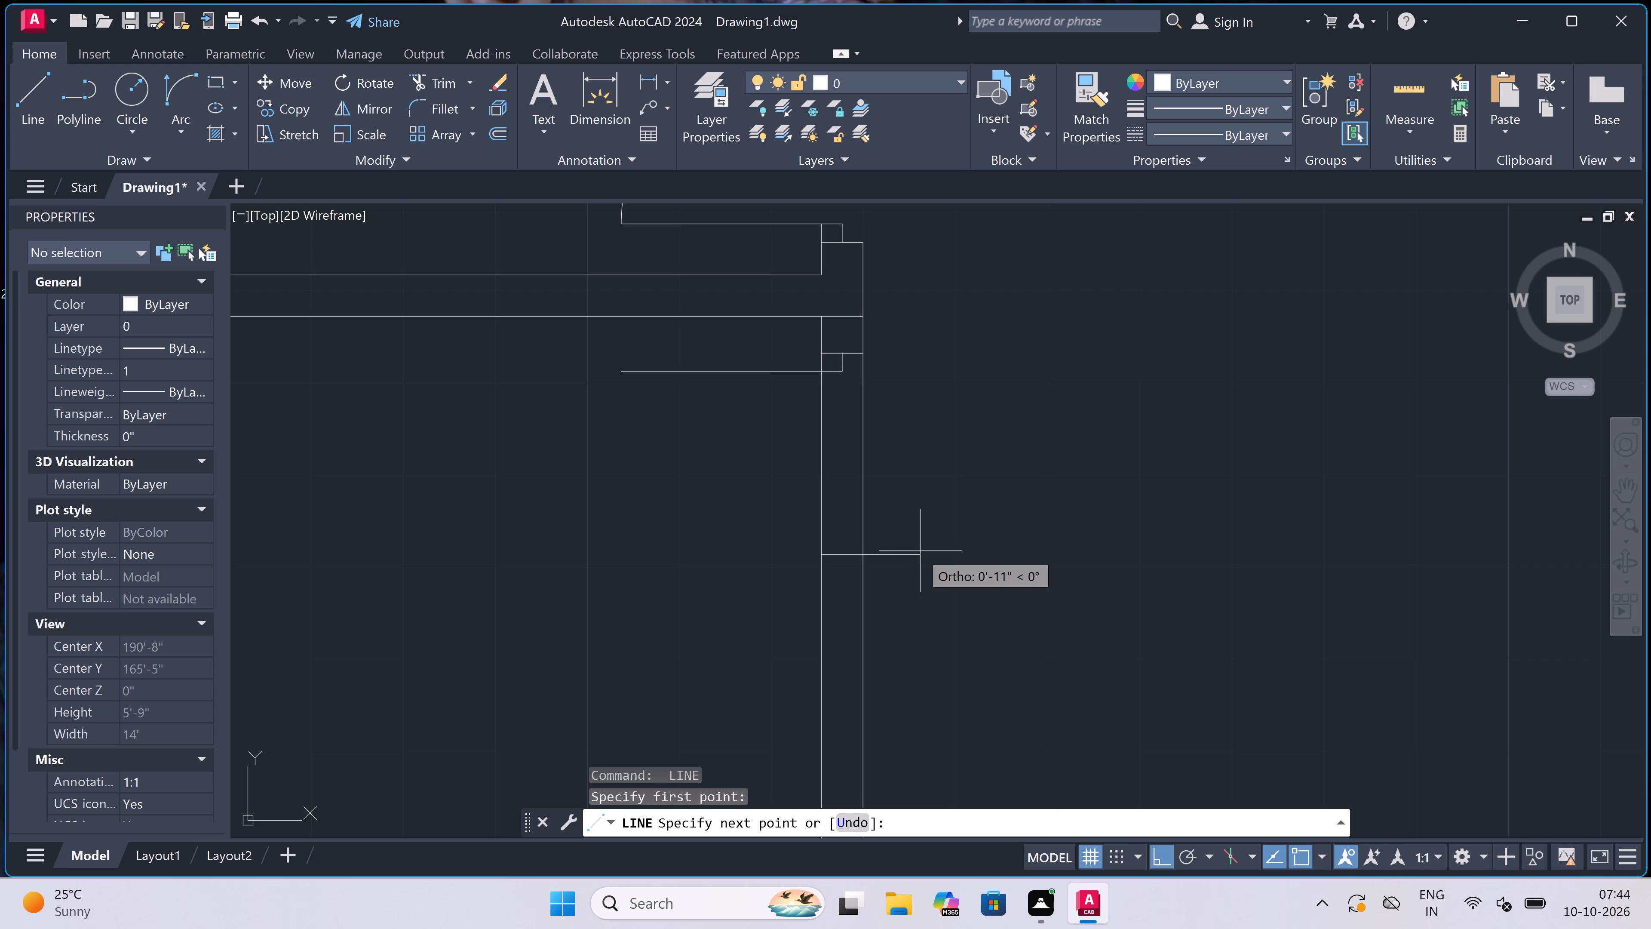
pyautogui.click(867, 552)
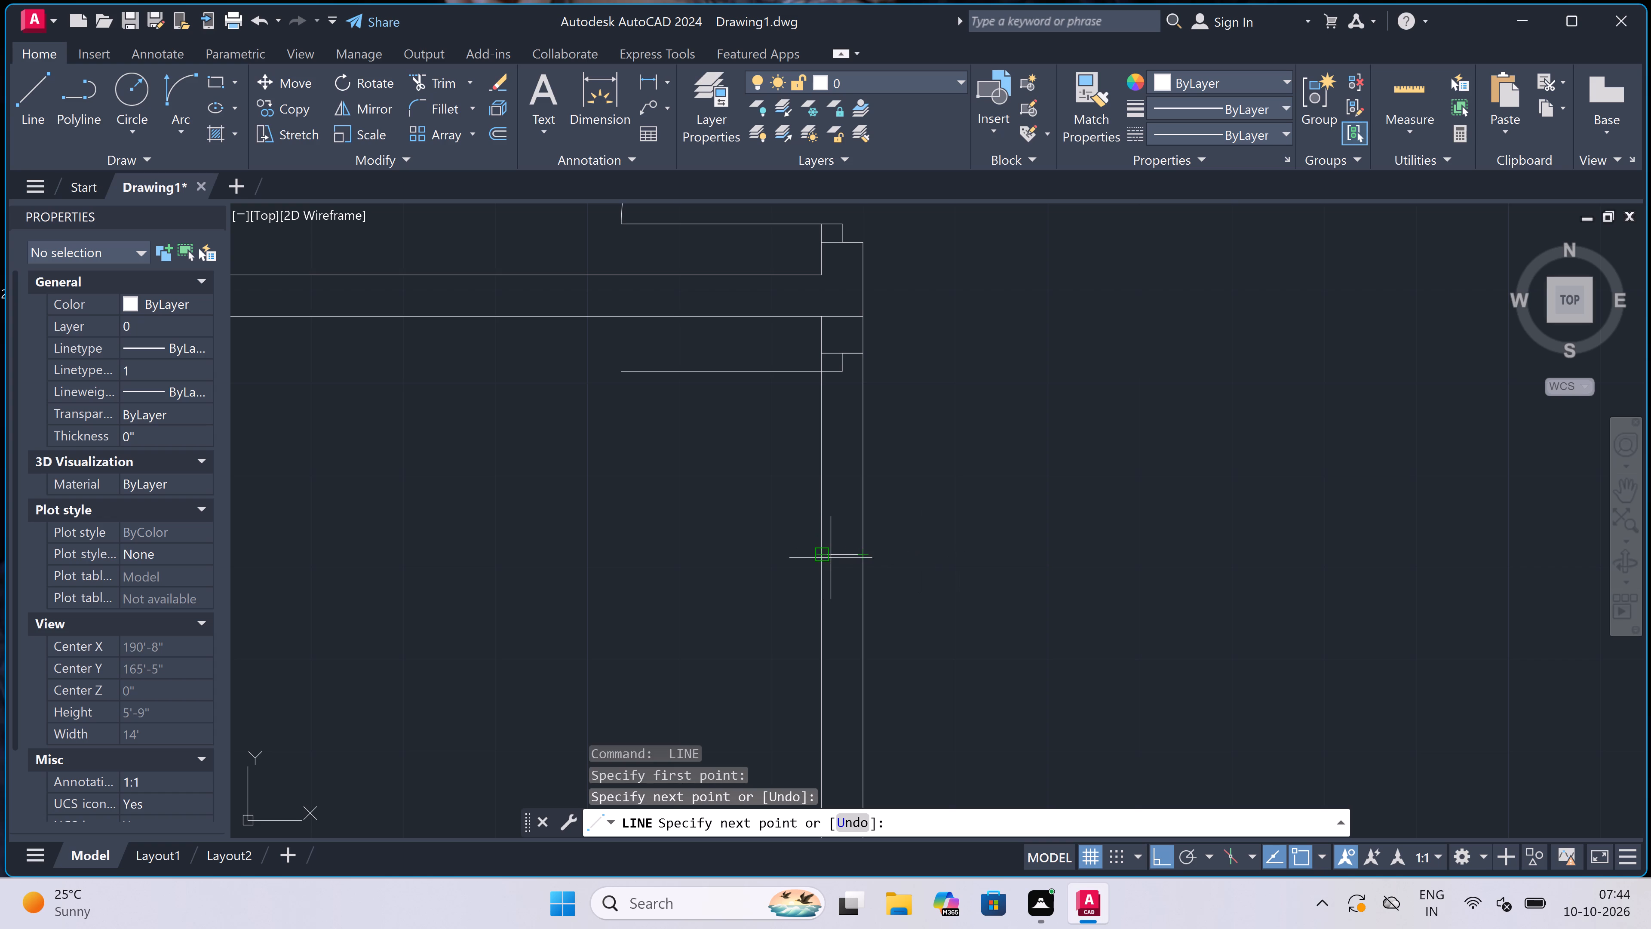
pyautogui.click(842, 553)
pyautogui.write('2"')
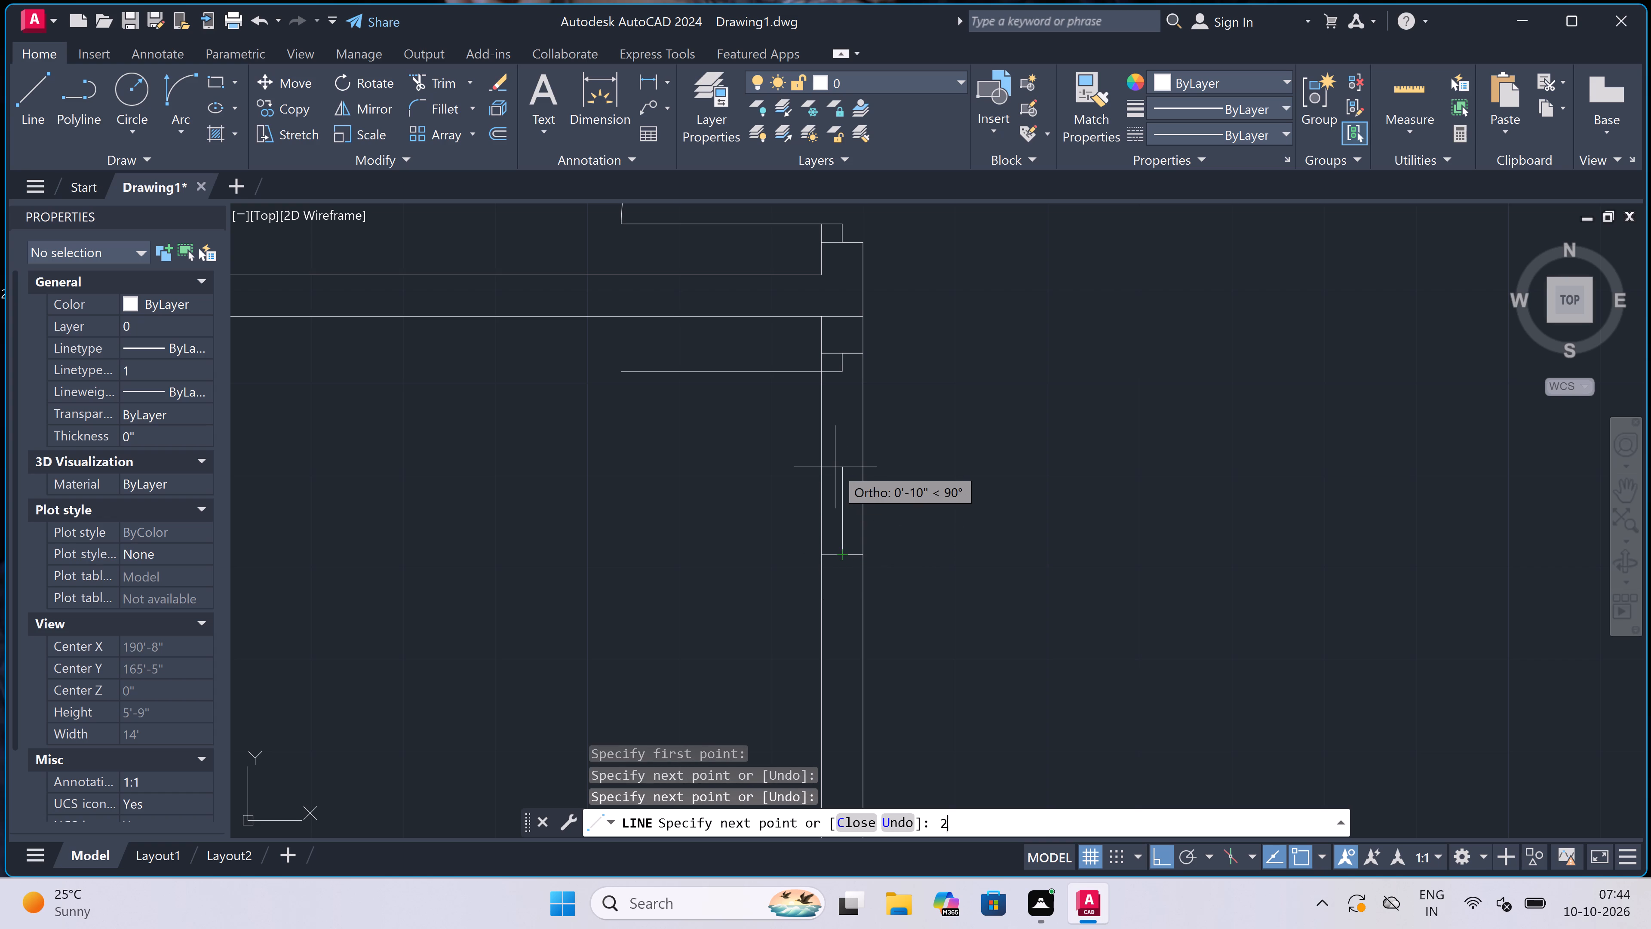
pyautogui.press('space')
pyautogui.press('Escape')
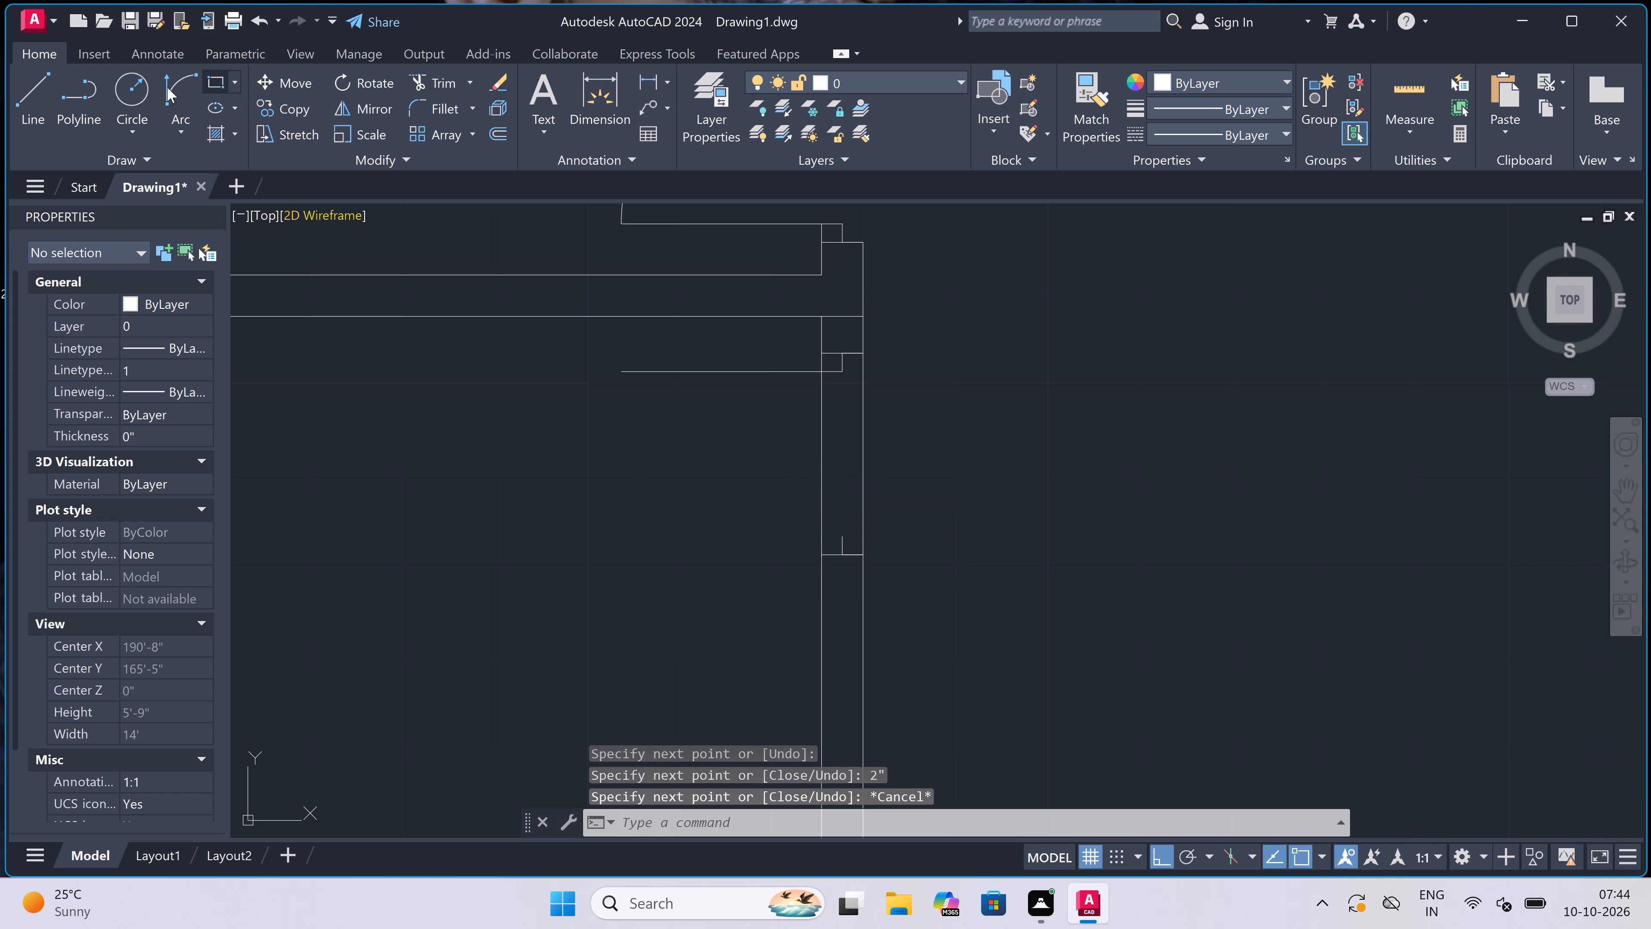
# Draw the door swing arc from the free end of the second enclosure's door leaf to the top of the lower jamb's stop.
pyautogui.click(169, 79)
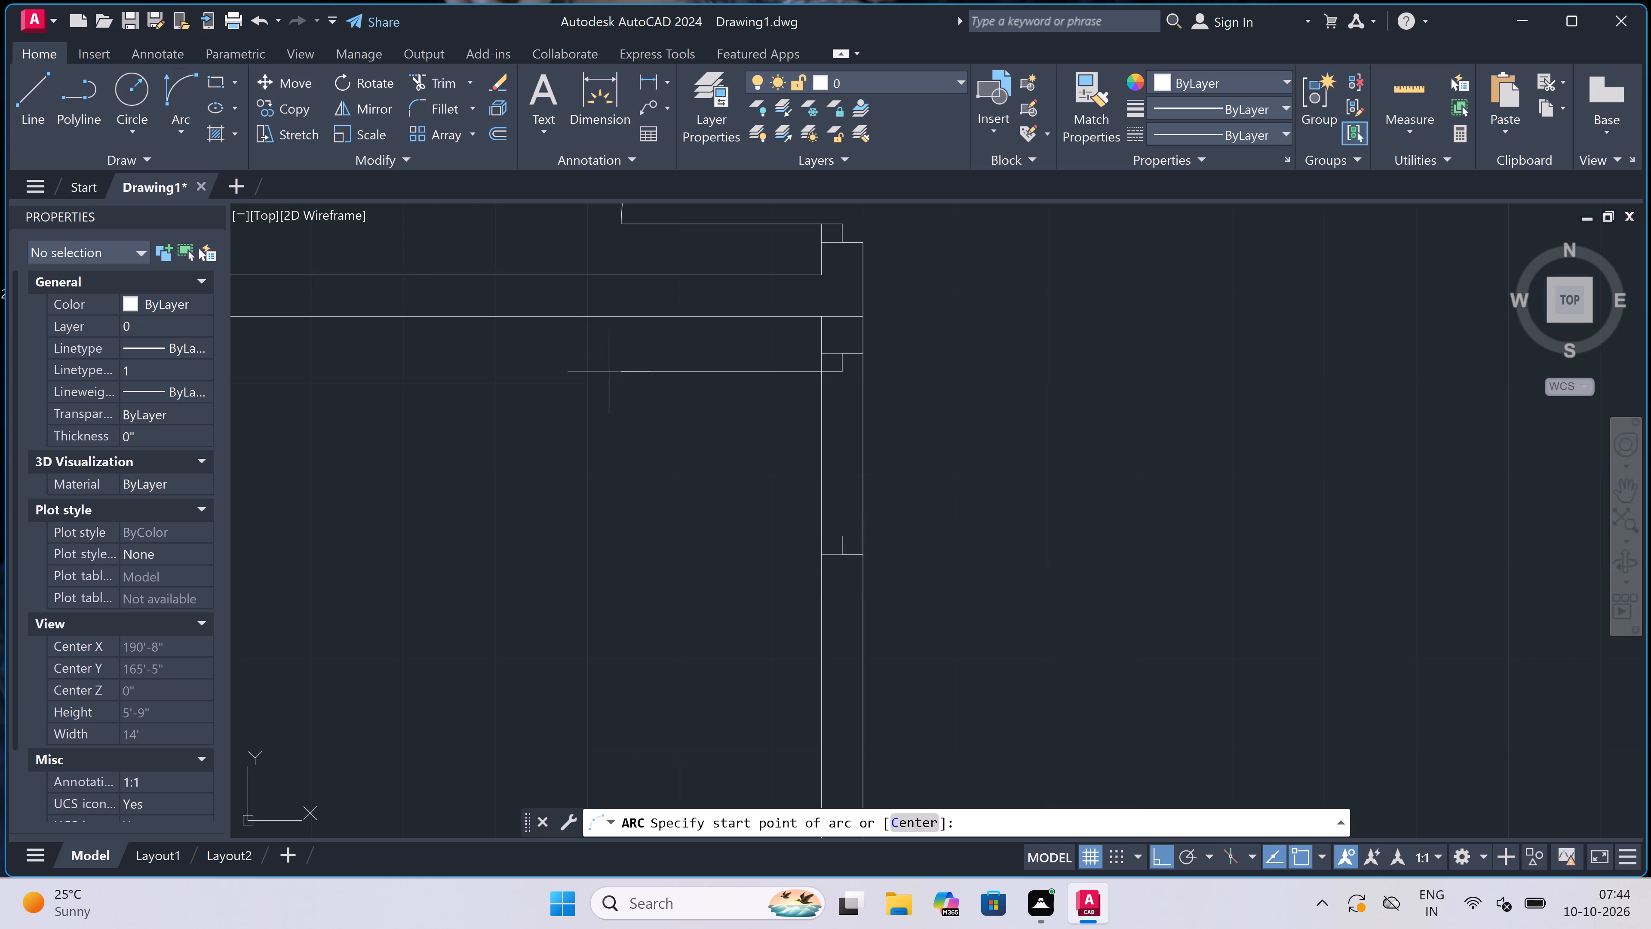
pyautogui.click(617, 371)
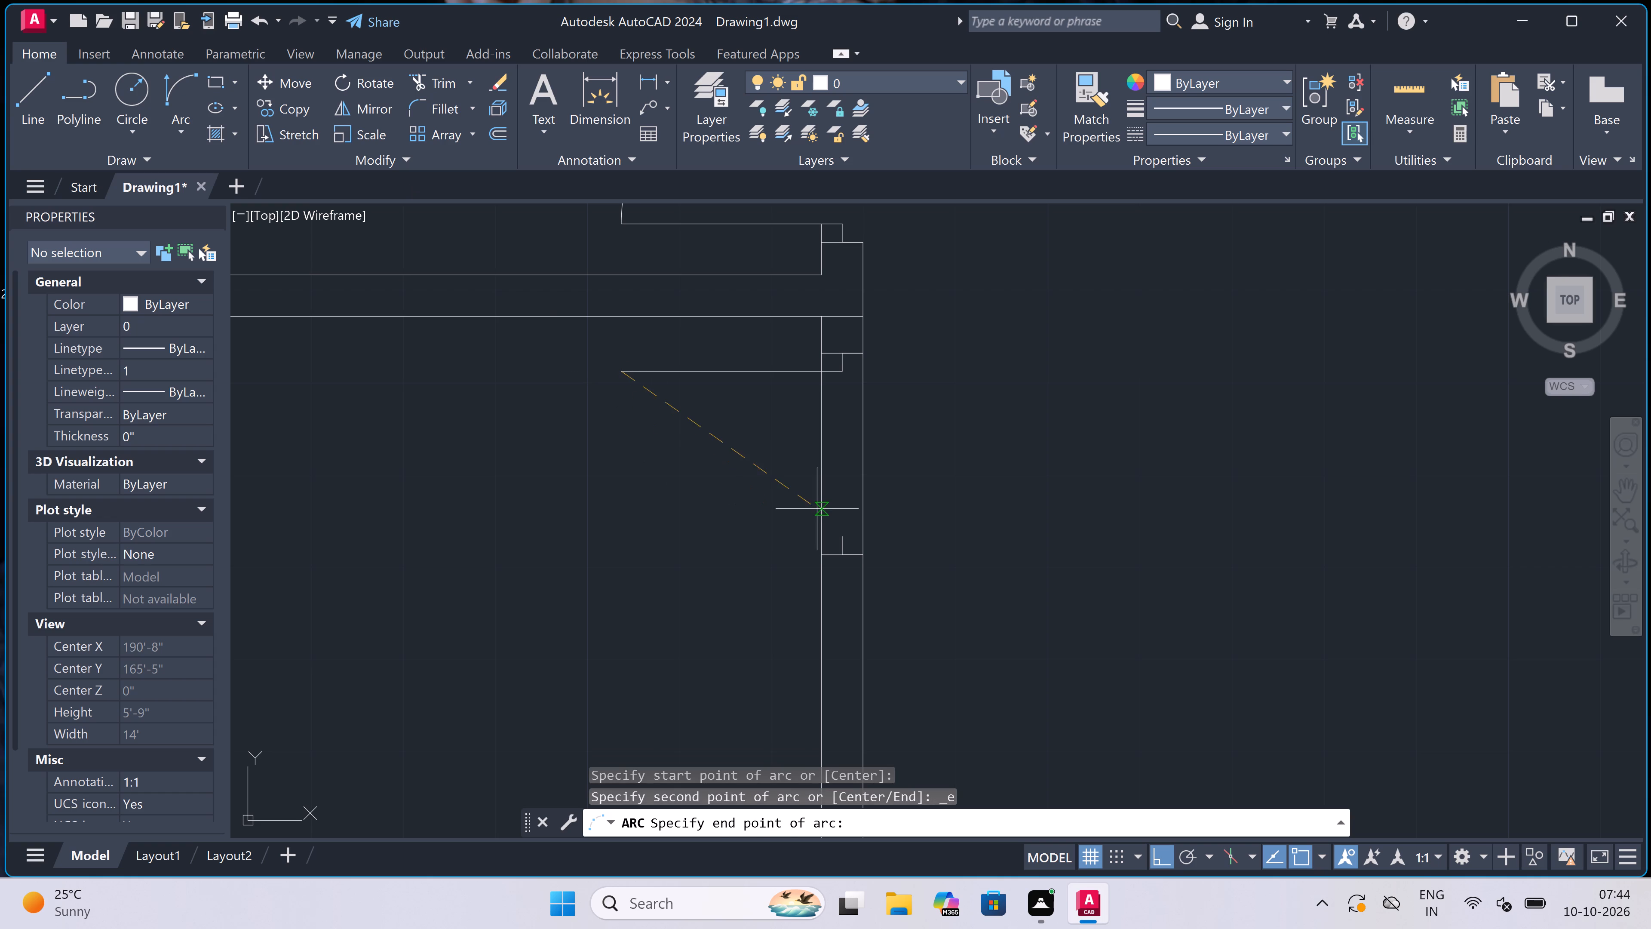
pyautogui.click(847, 533)
pyautogui.click(730, 686)
# Trim both lines of the second enclosure's right wall between the two door jambs.
pyautogui.press('t')
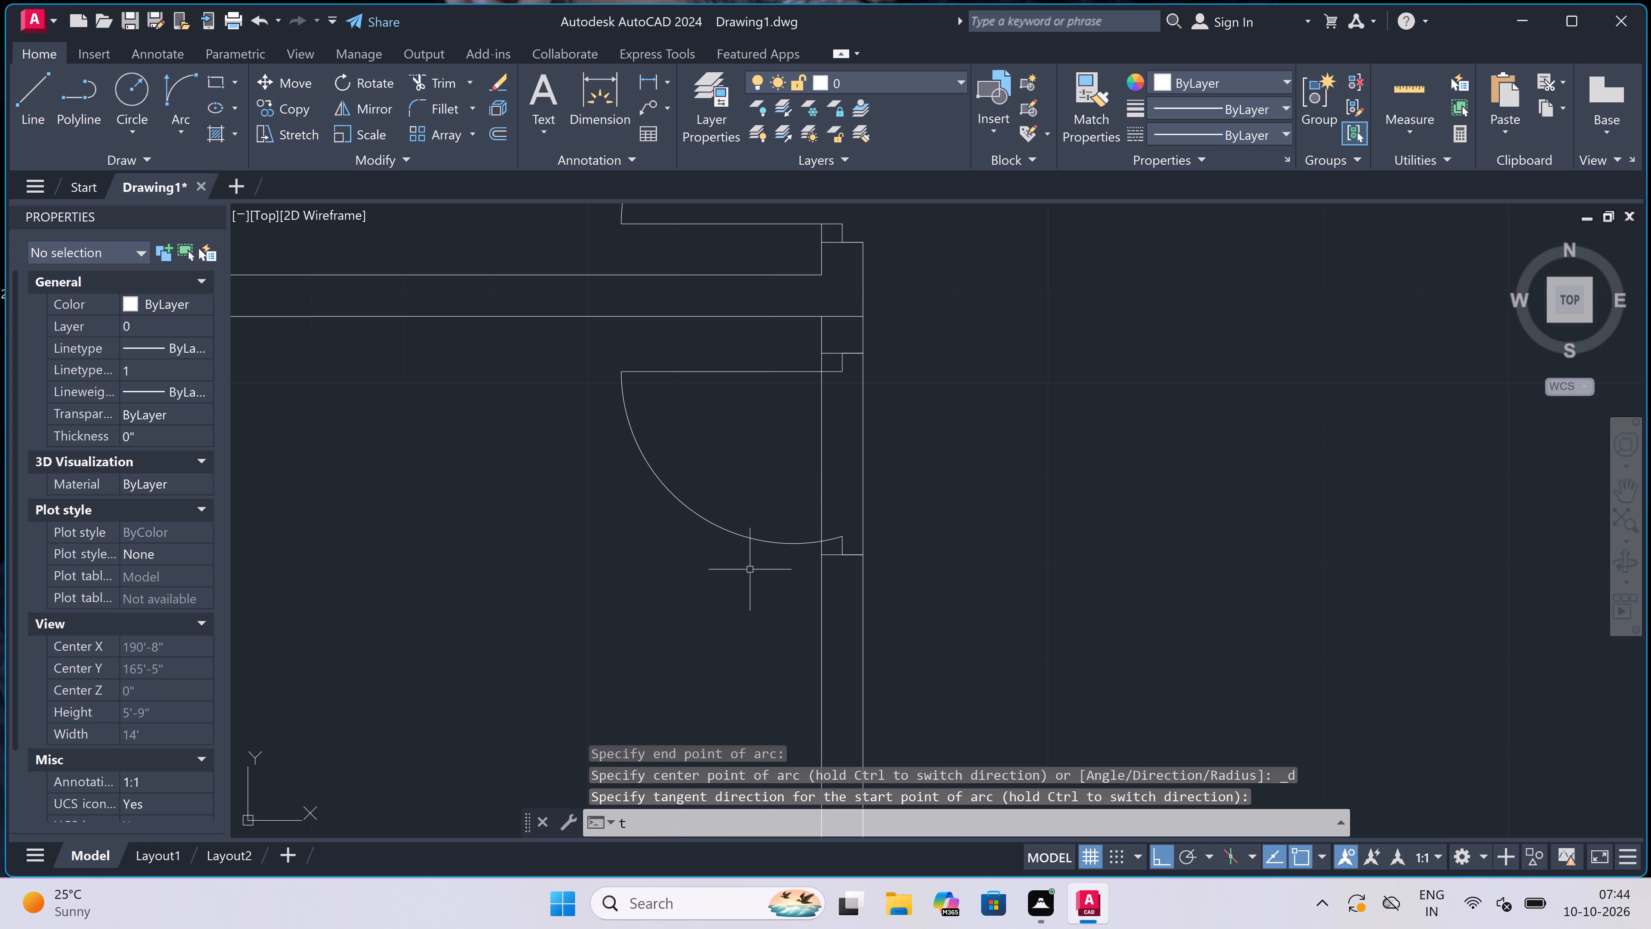
pyautogui.press('r')
pyautogui.press('space')
pyautogui.click(747, 486)
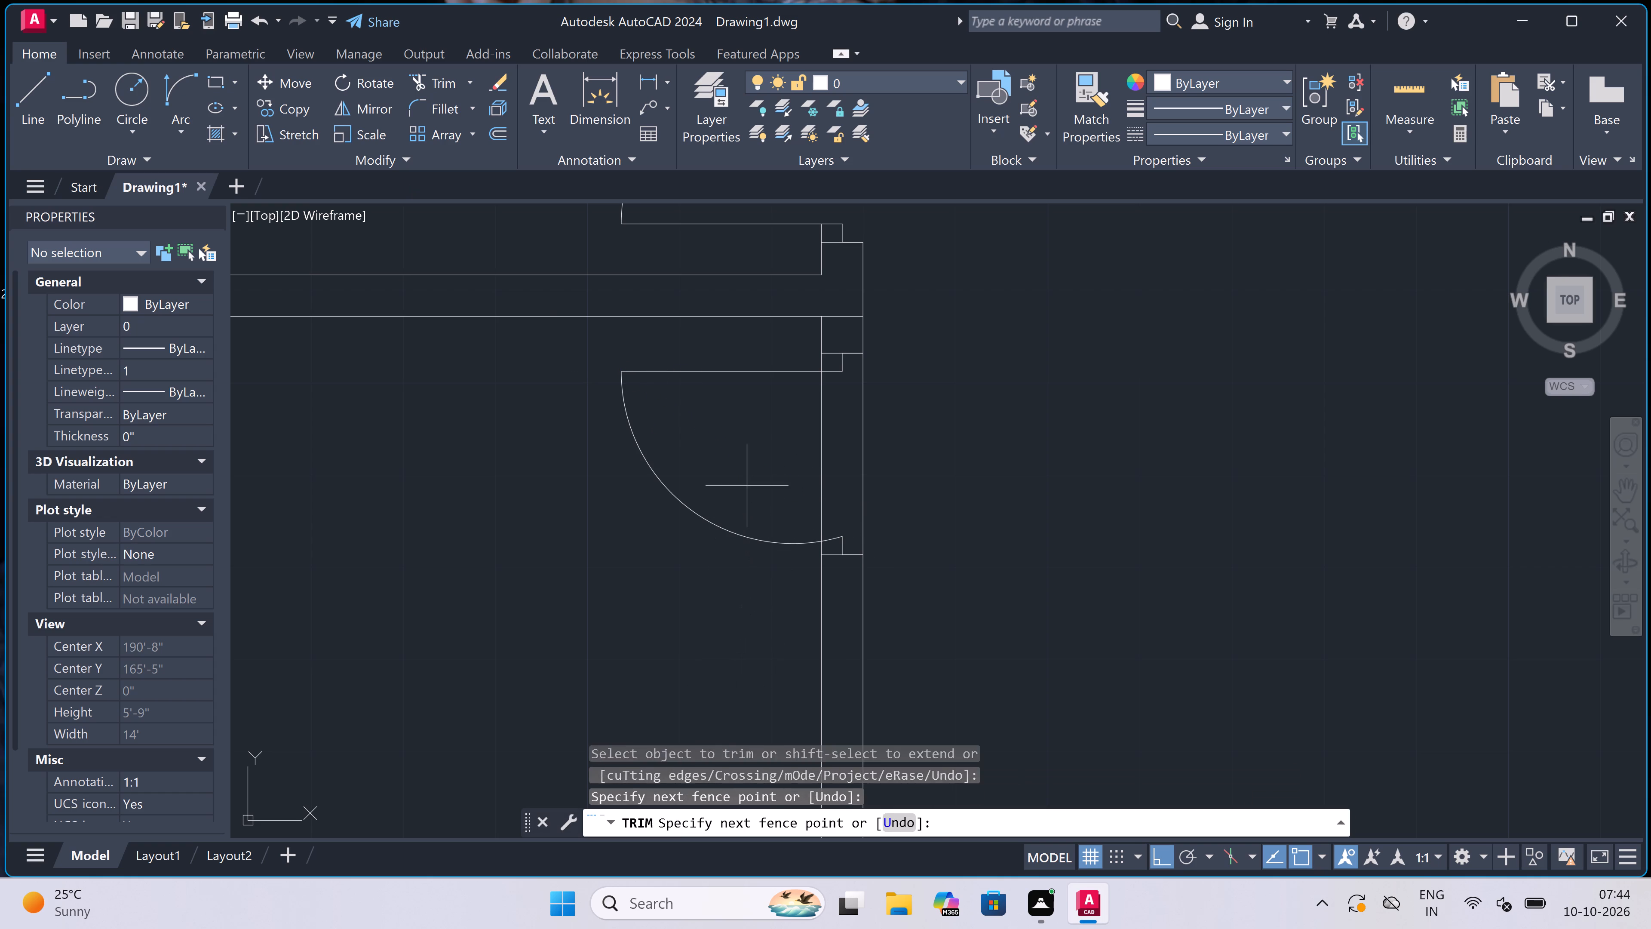
pyautogui.click(982, 401)
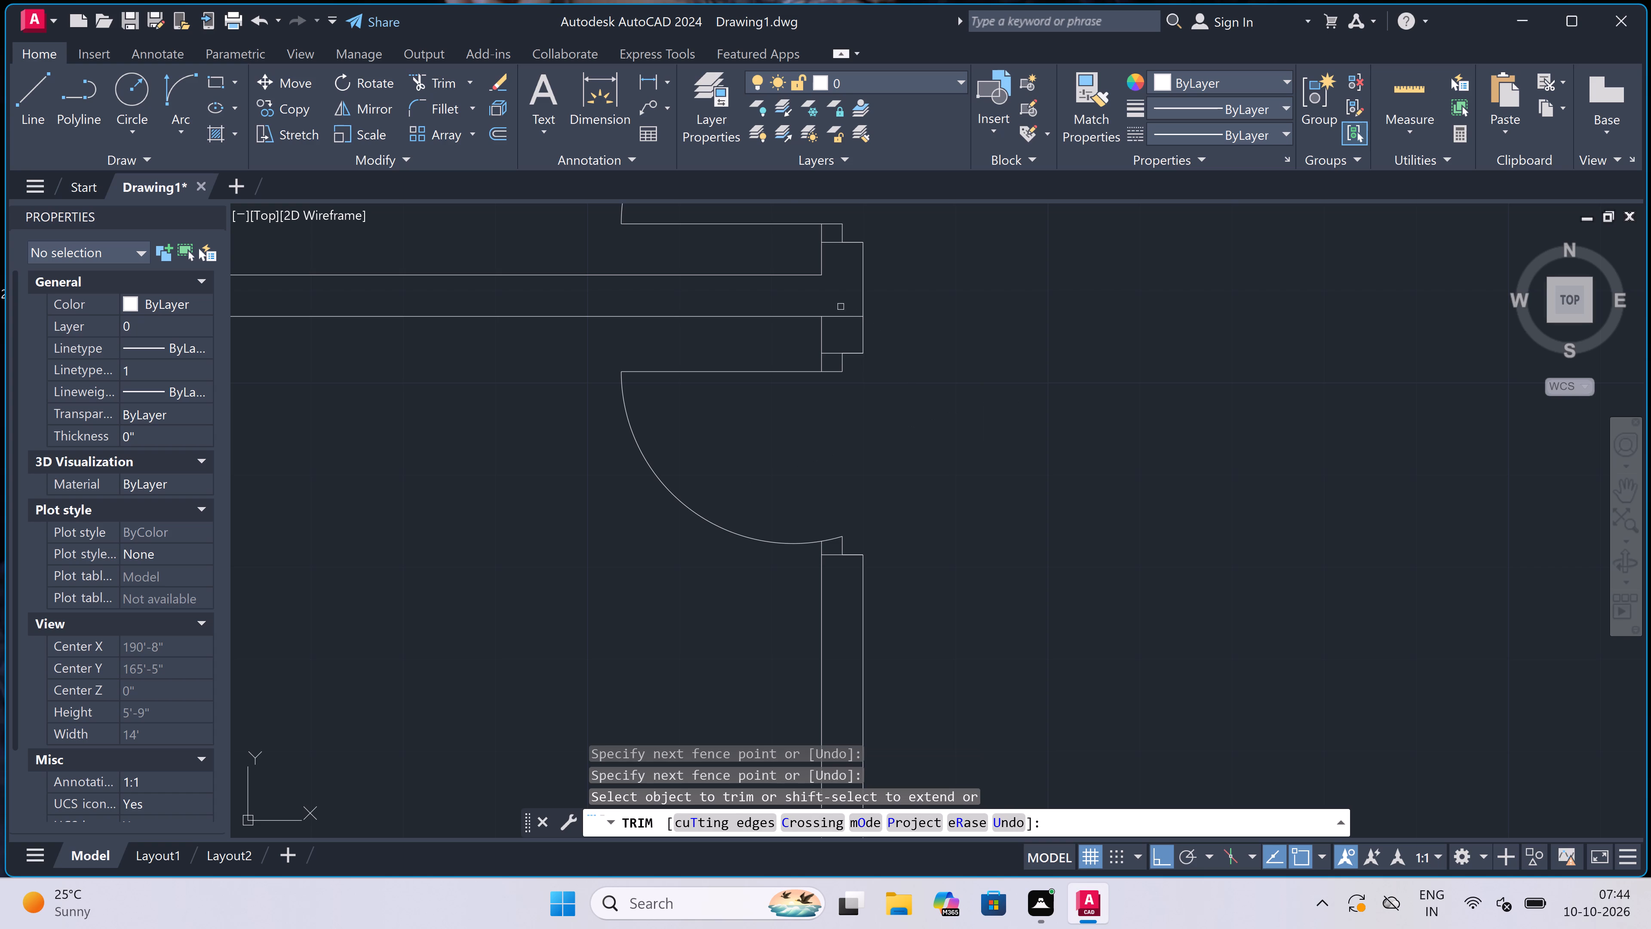
# Trim the shared wall's lower line where it crosses the right wall between the two enclosures.
pyautogui.scroll(3, 841, 307)
pyautogui.click(841, 307)
pyautogui.click(841, 454)
# Trim the left outer wall's inner face line where the first enclosure's top wall meets it.
pyautogui.scroll(-10, 862, 345)
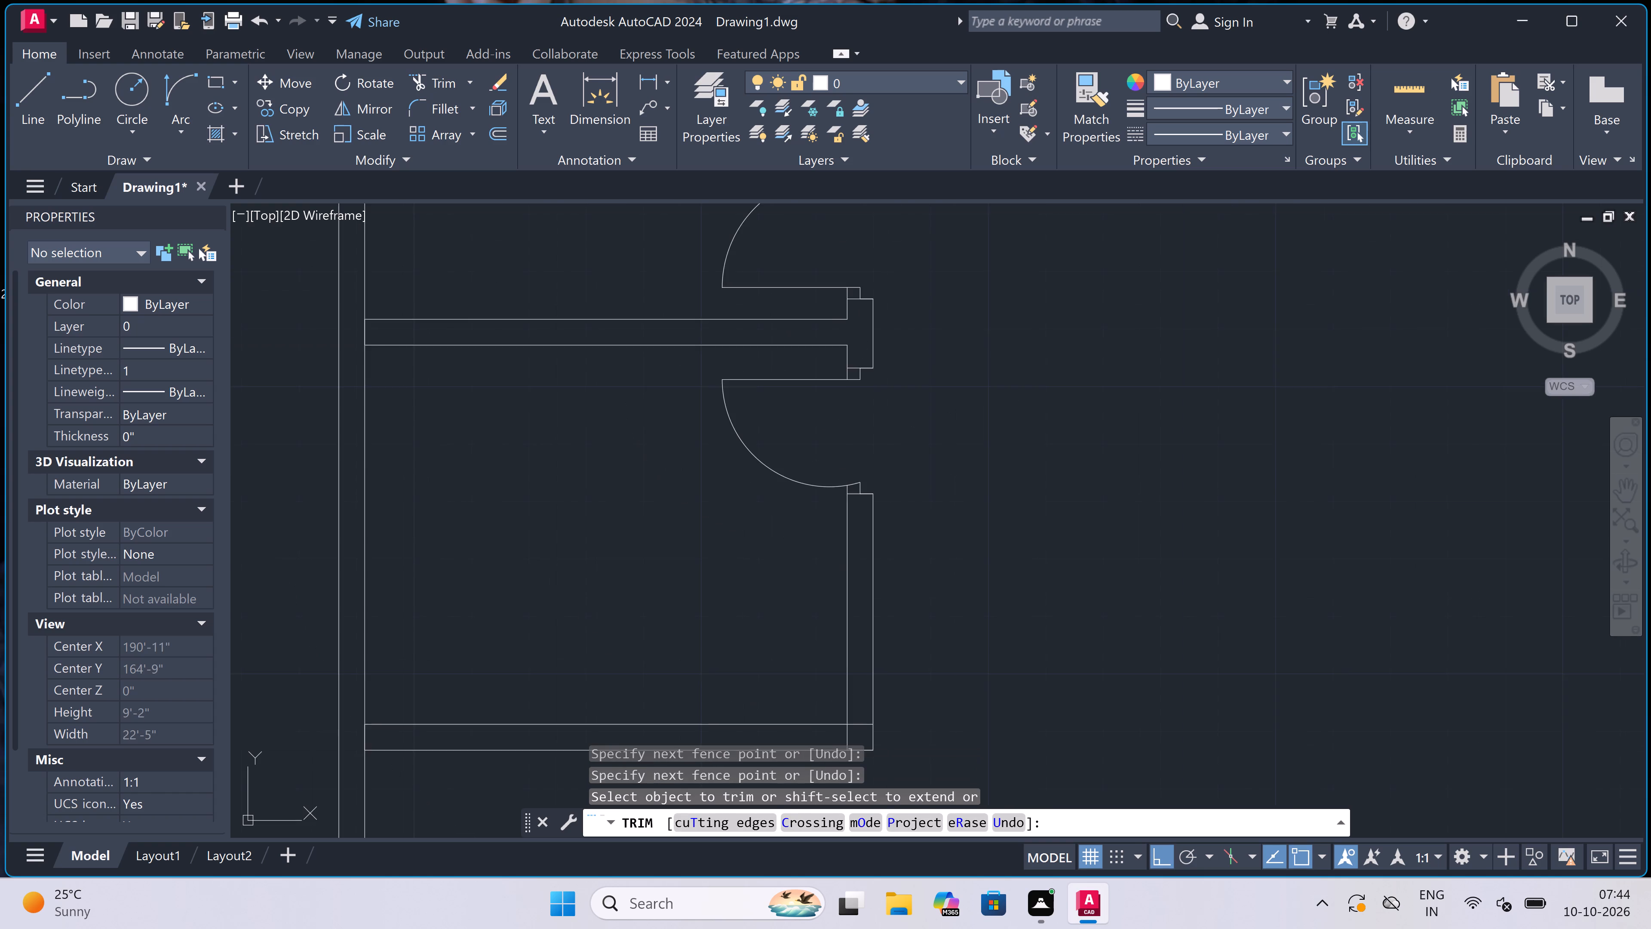
pyautogui.scroll(-1, 862, 345)
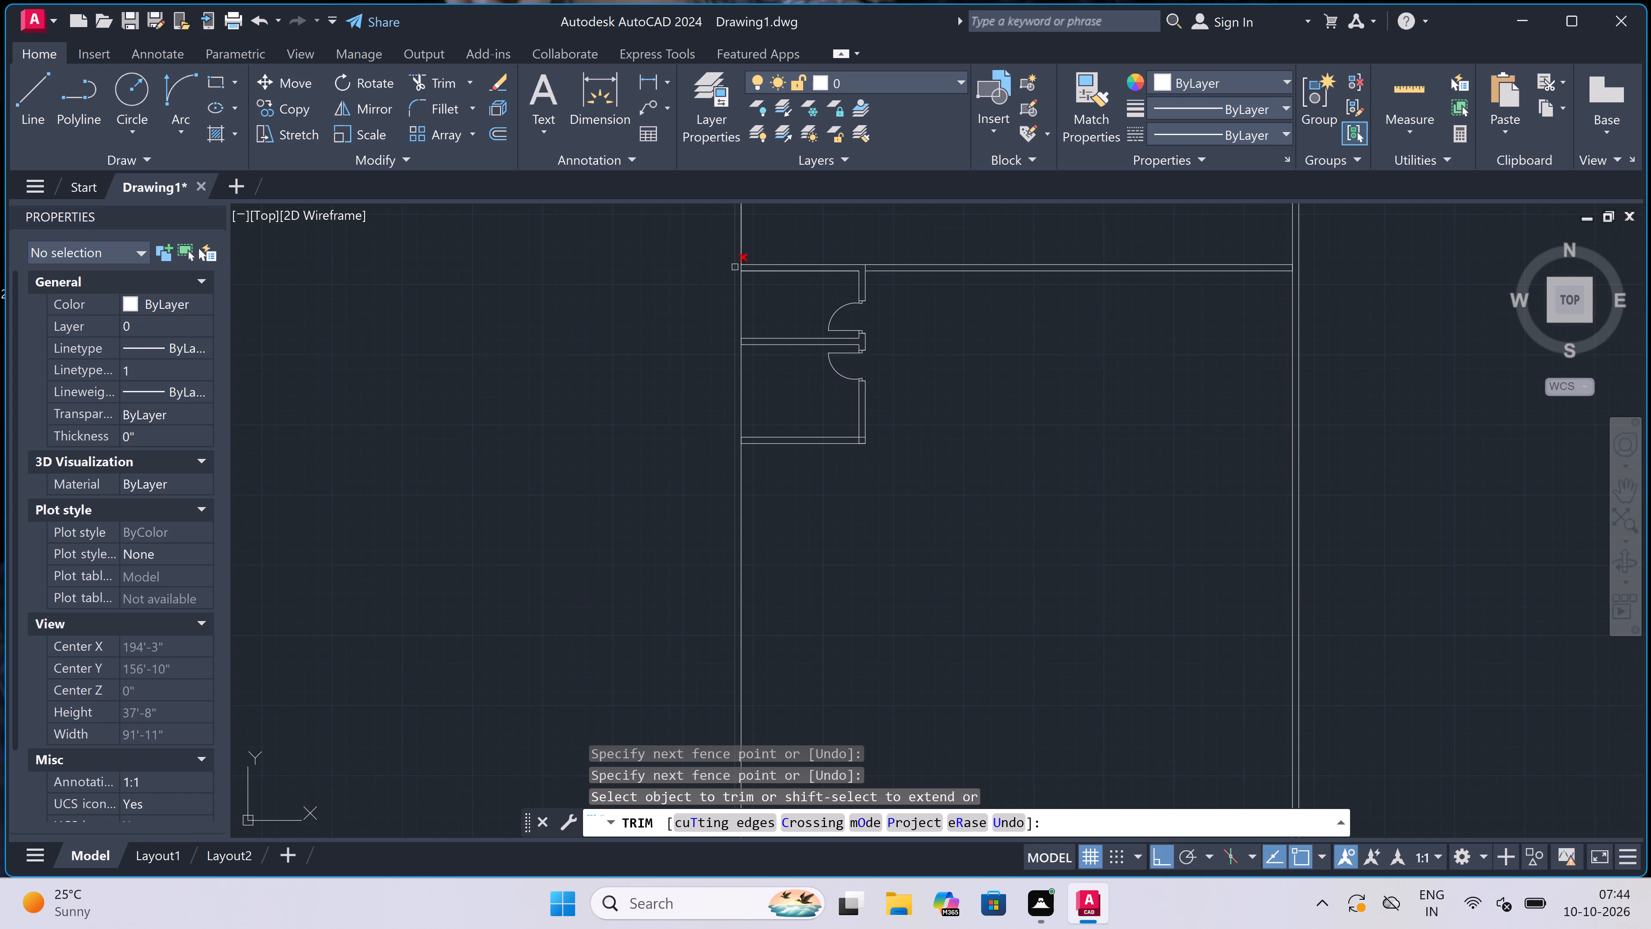
pyautogui.scroll(7, 736, 263)
pyautogui.click(756, 318)
pyautogui.click(845, 315)
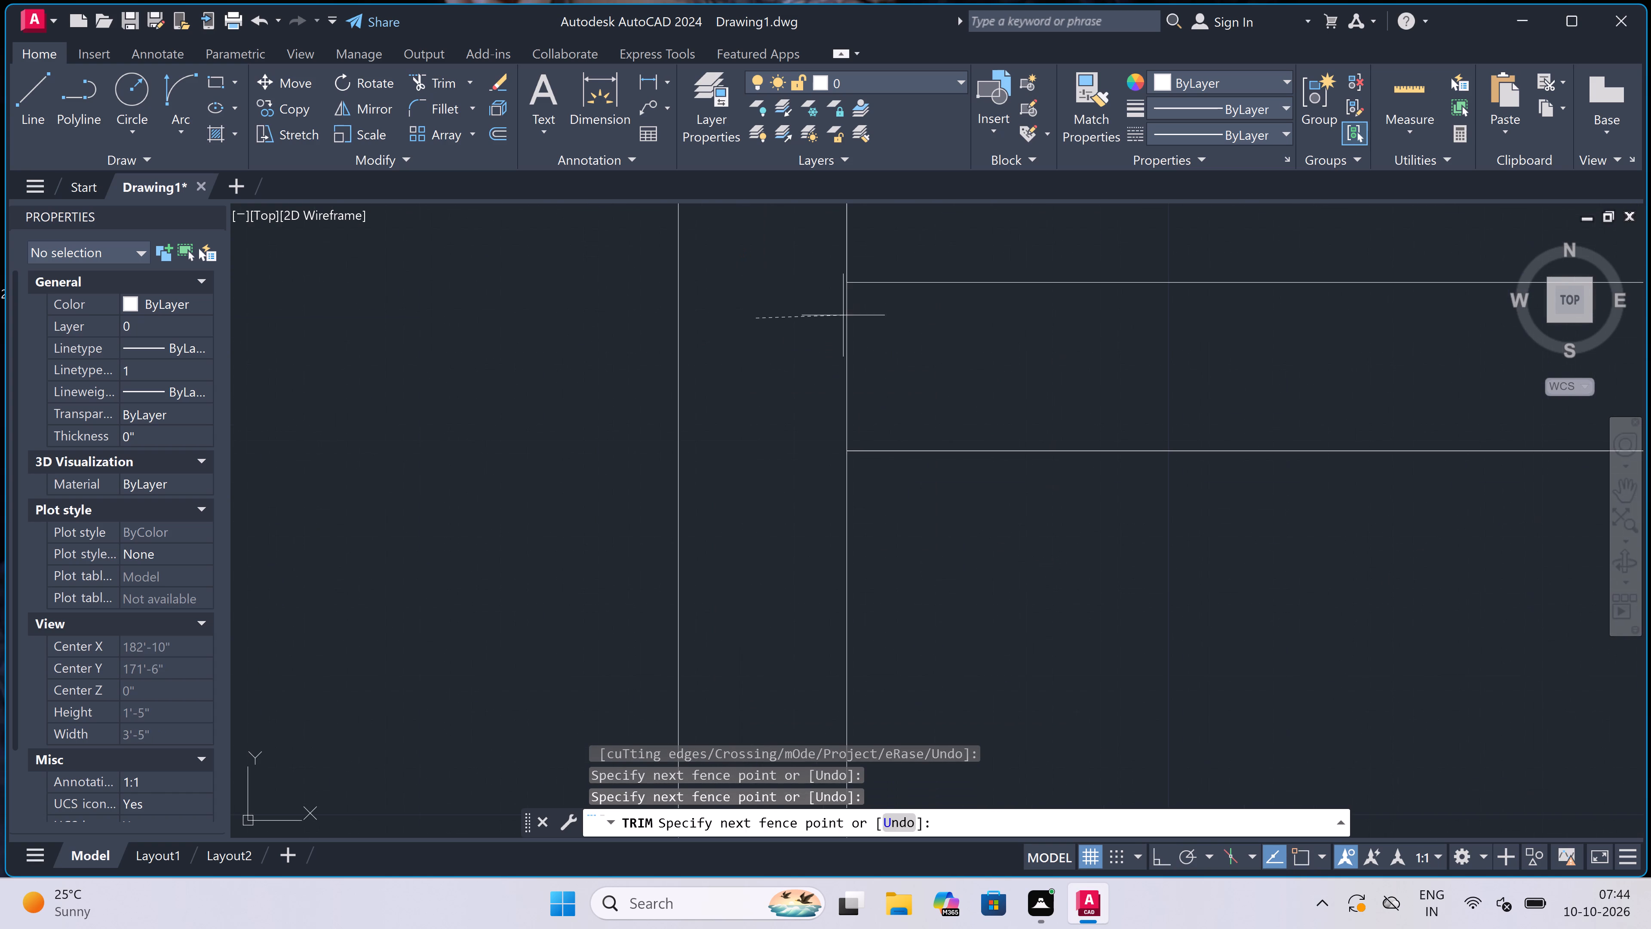
pyautogui.doubleClick(846, 313)
# Trim the left outer wall's inner face line where the shared wall and the second enclosure's bottom wall meet it.
pyautogui.scroll(-5, 846, 313)
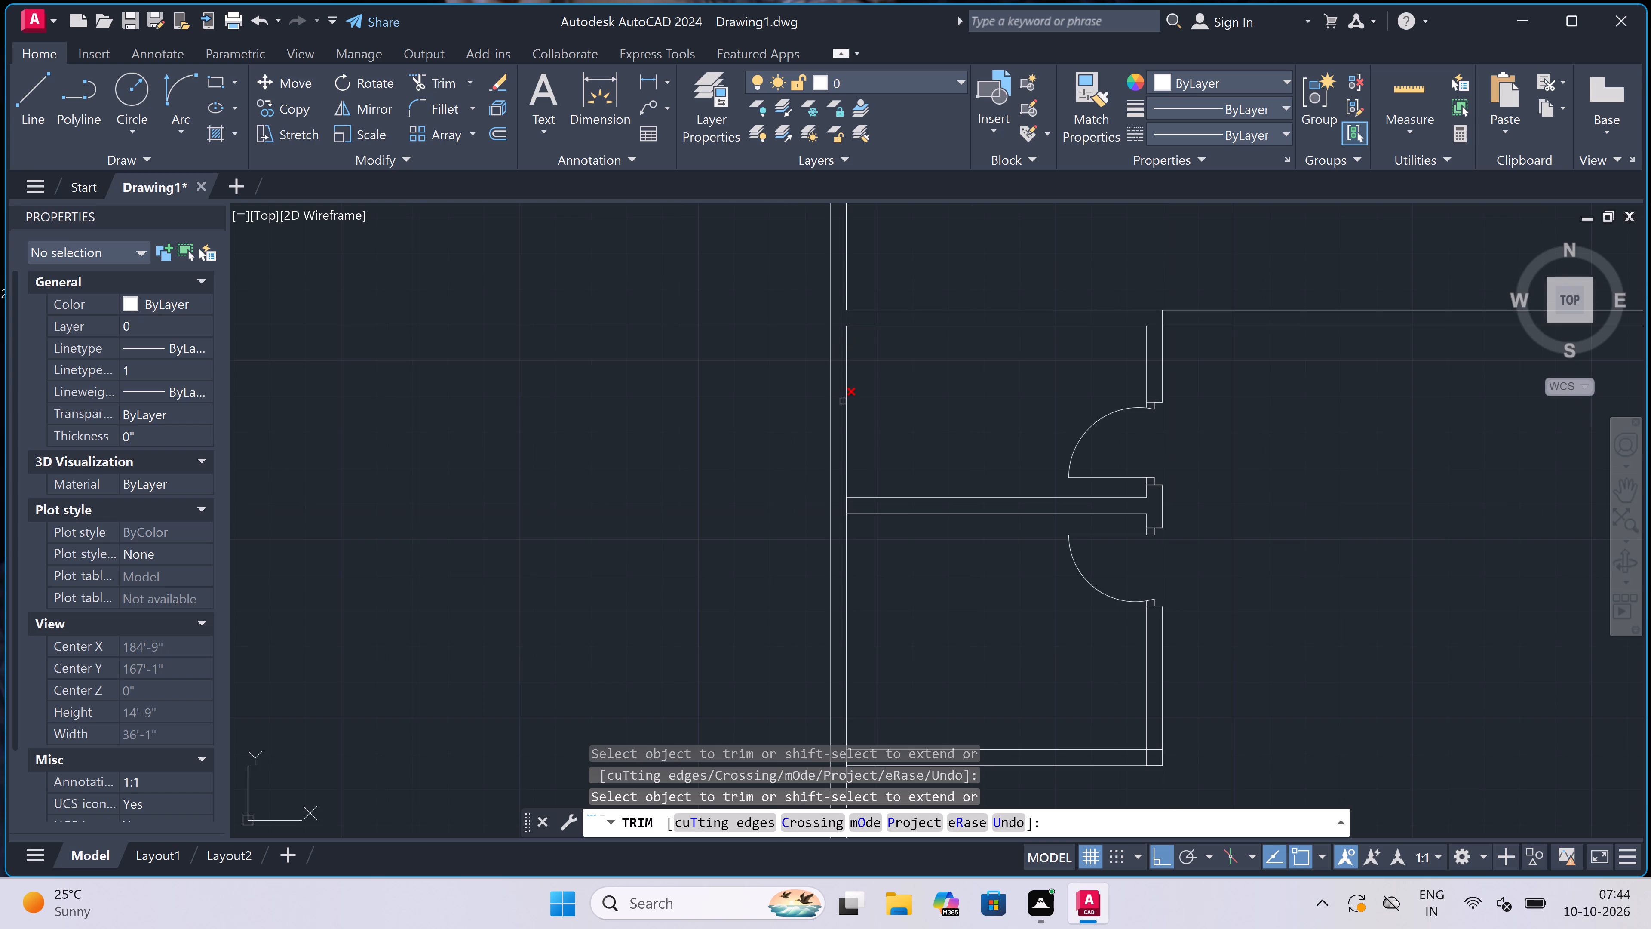
pyautogui.scroll(5, 844, 525)
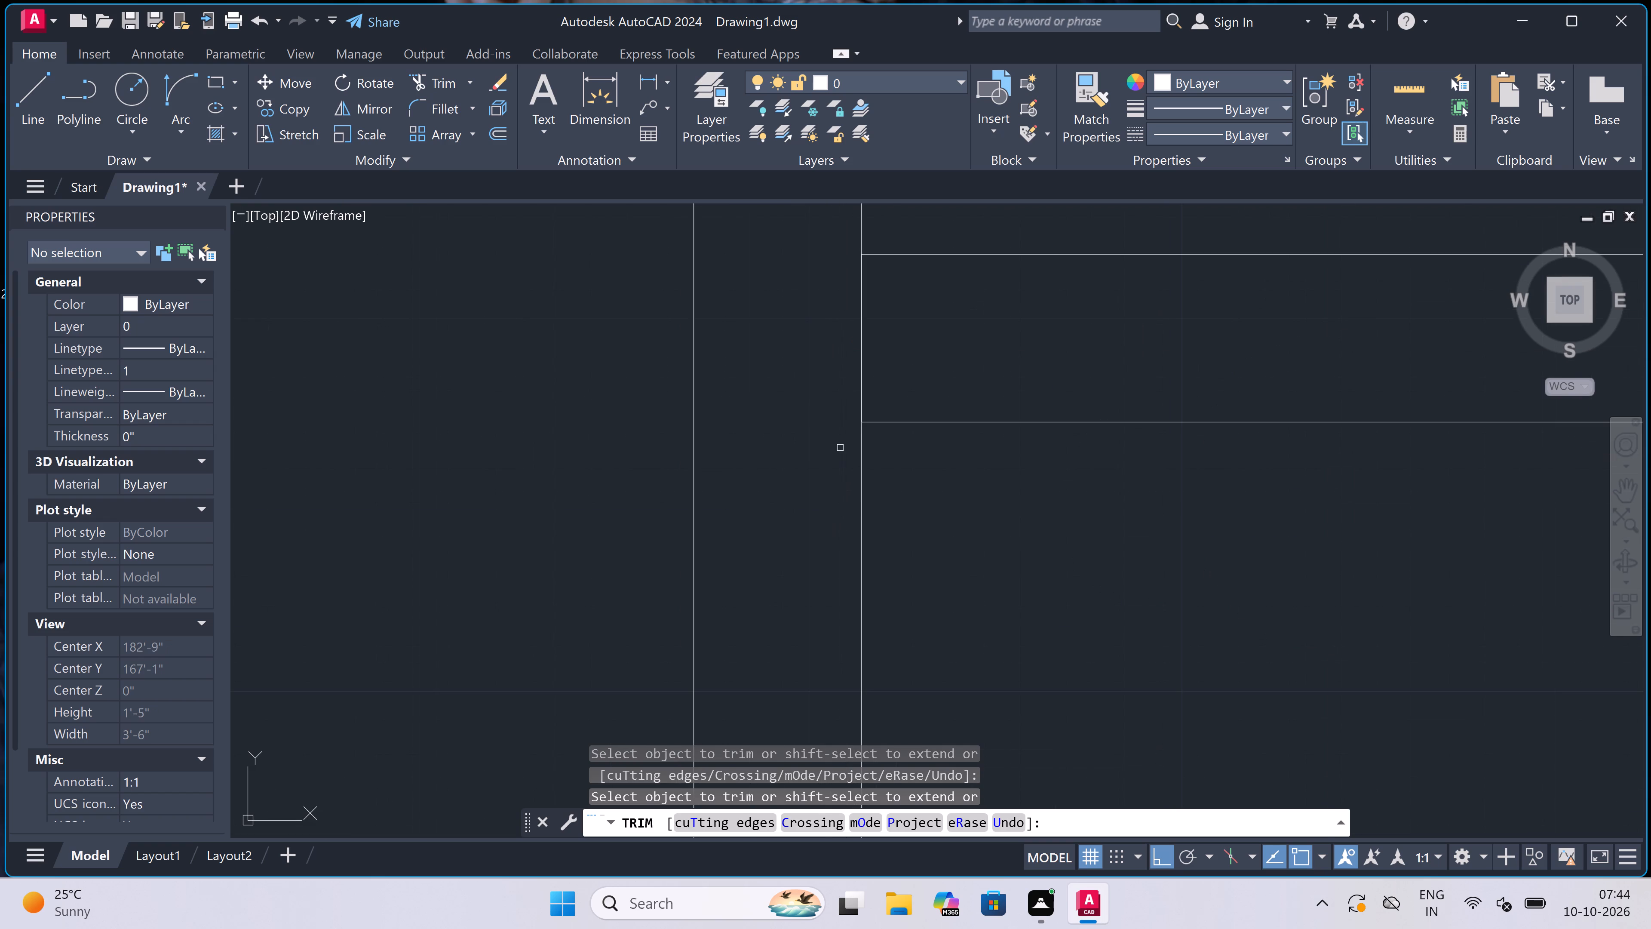
pyautogui.click(838, 355)
pyautogui.click(880, 332)
pyautogui.scroll(-7, 881, 330)
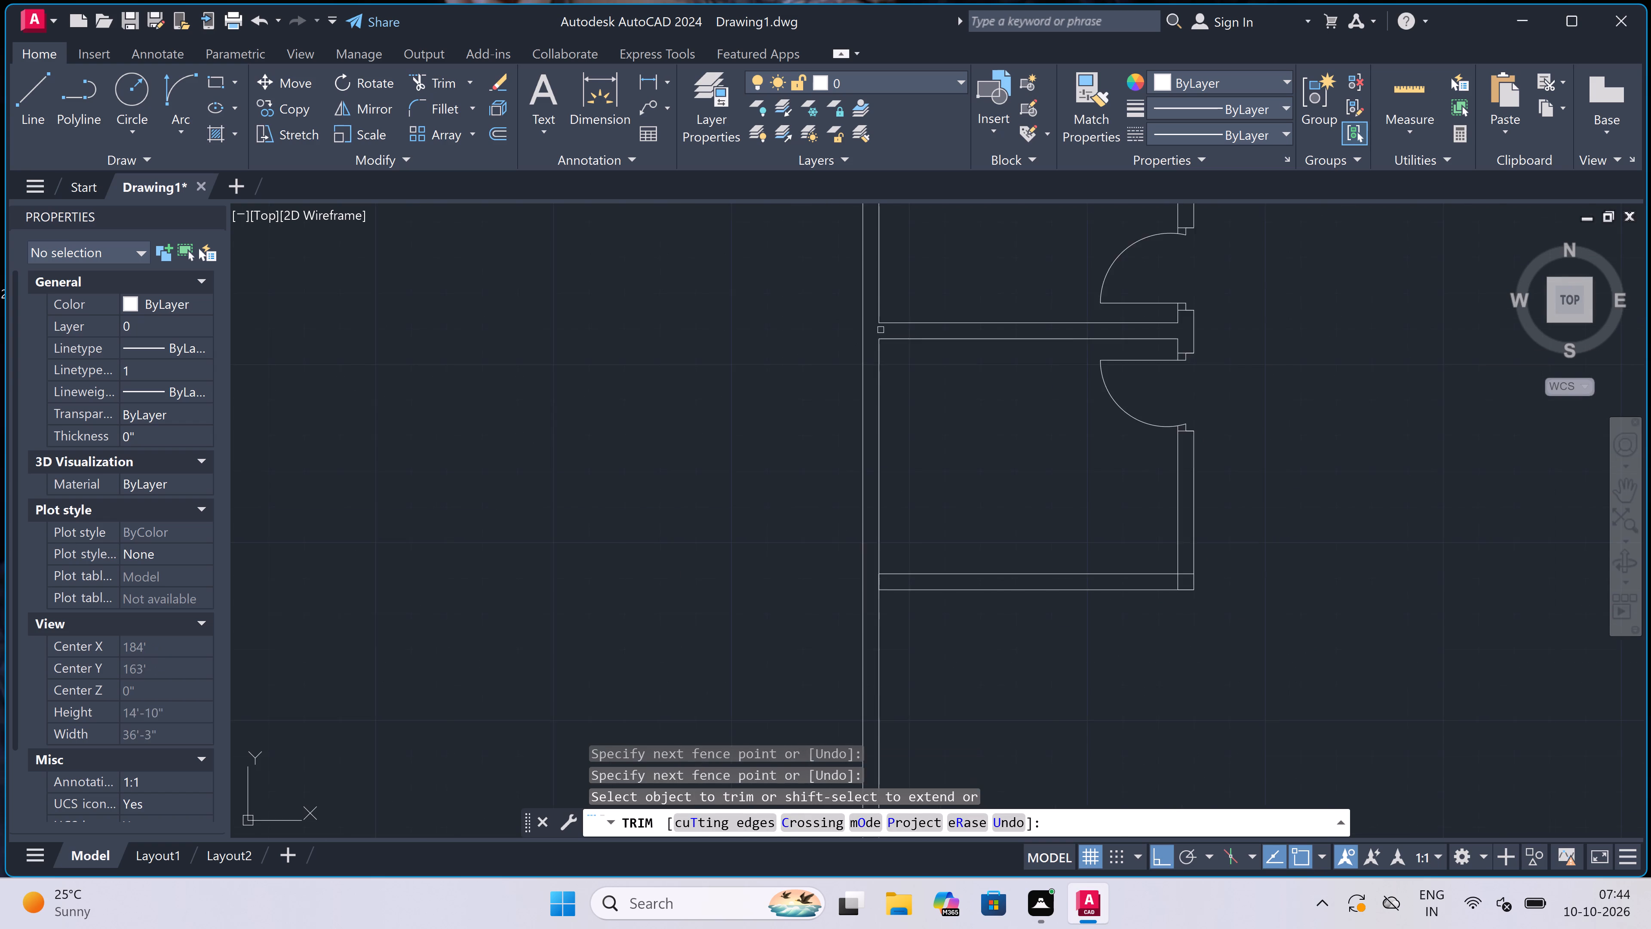
pyautogui.scroll(4, 888, 525)
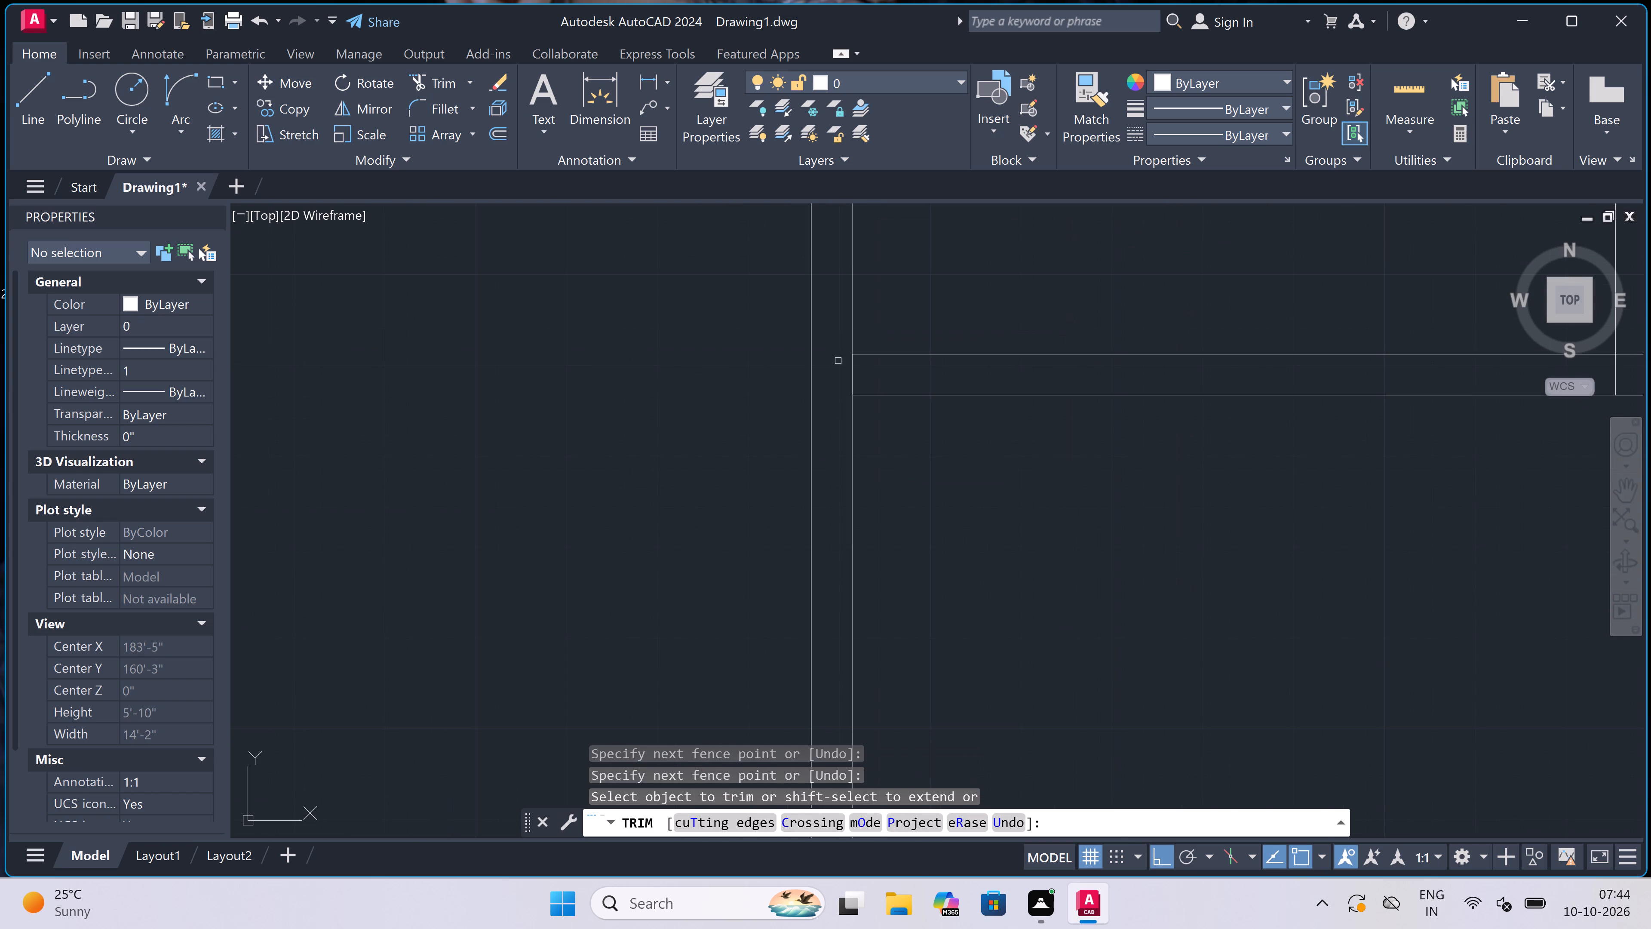
pyautogui.scroll(3, 835, 374)
pyautogui.click(837, 372)
pyautogui.click(976, 357)
# Trim the overlapping inner wall lines inside the second enclosure's lower-right corner.
pyautogui.scroll(-4, 792, 357)
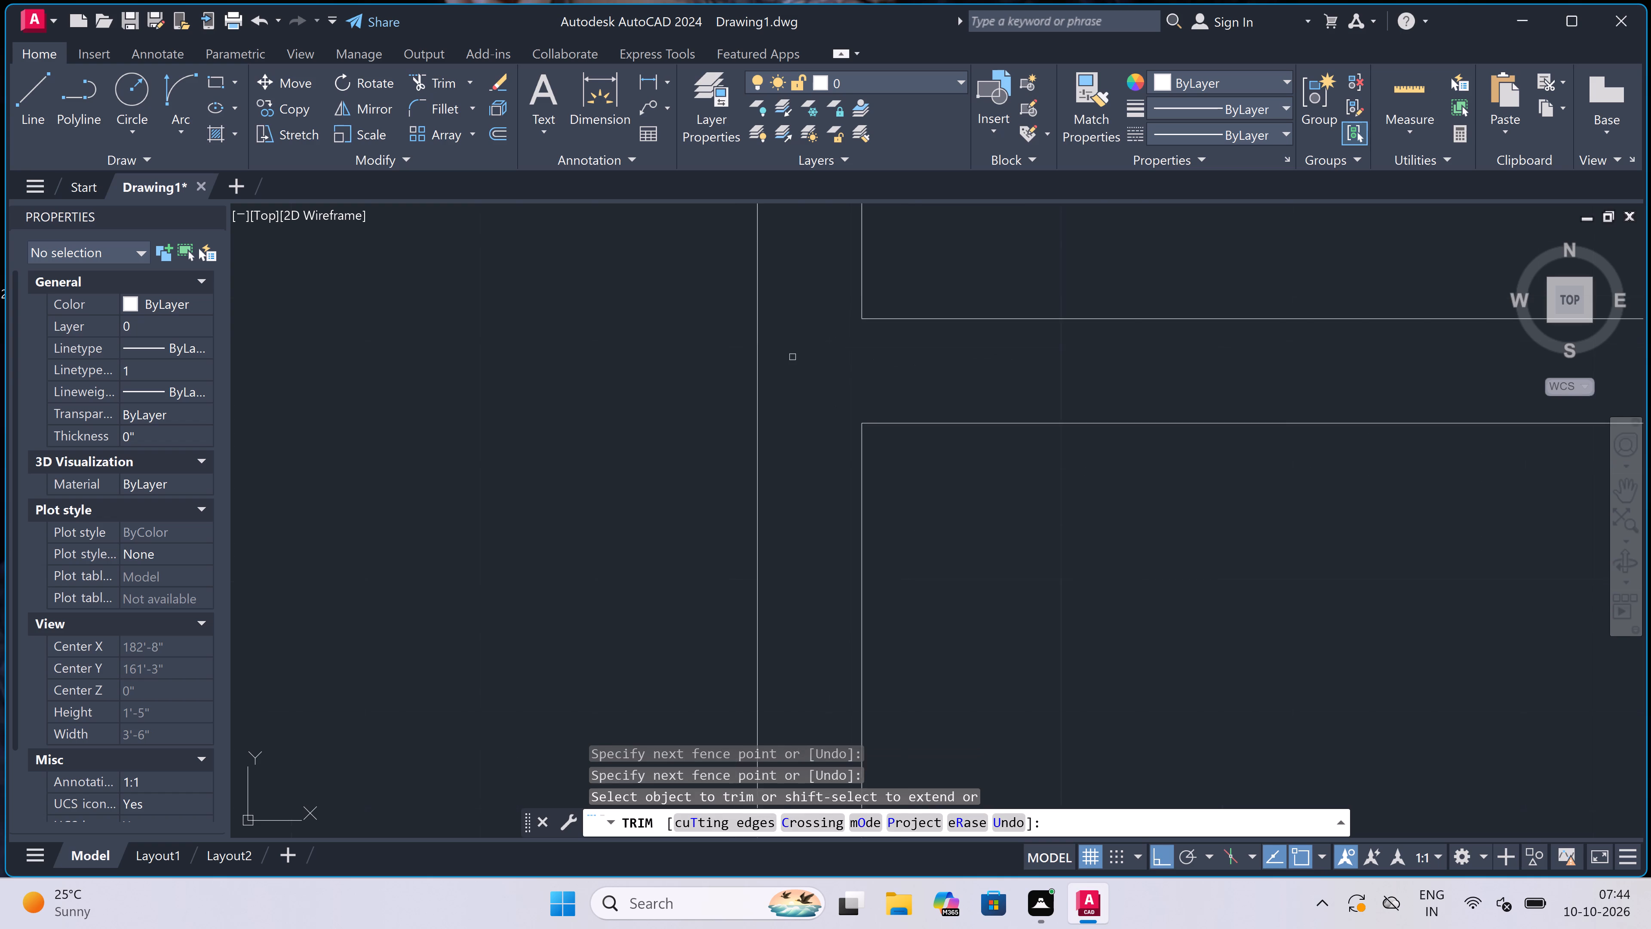
pyautogui.scroll(-3, 792, 357)
pyautogui.scroll(3, 975, 350)
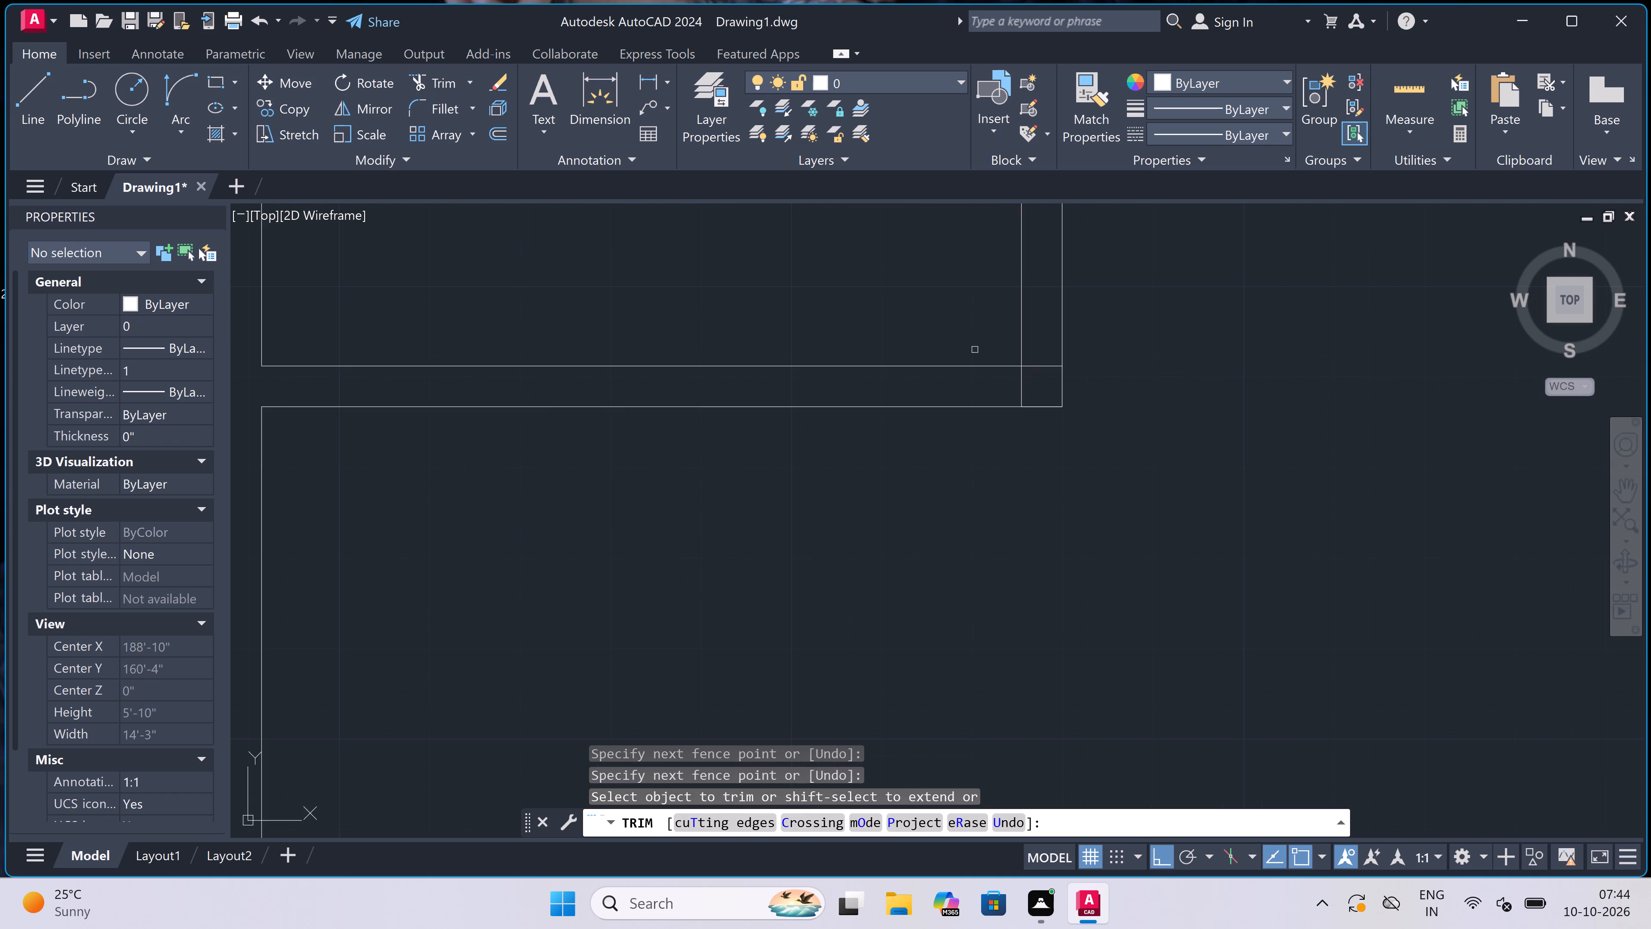
pyautogui.scroll(2, 1070, 367)
pyautogui.click(1007, 341)
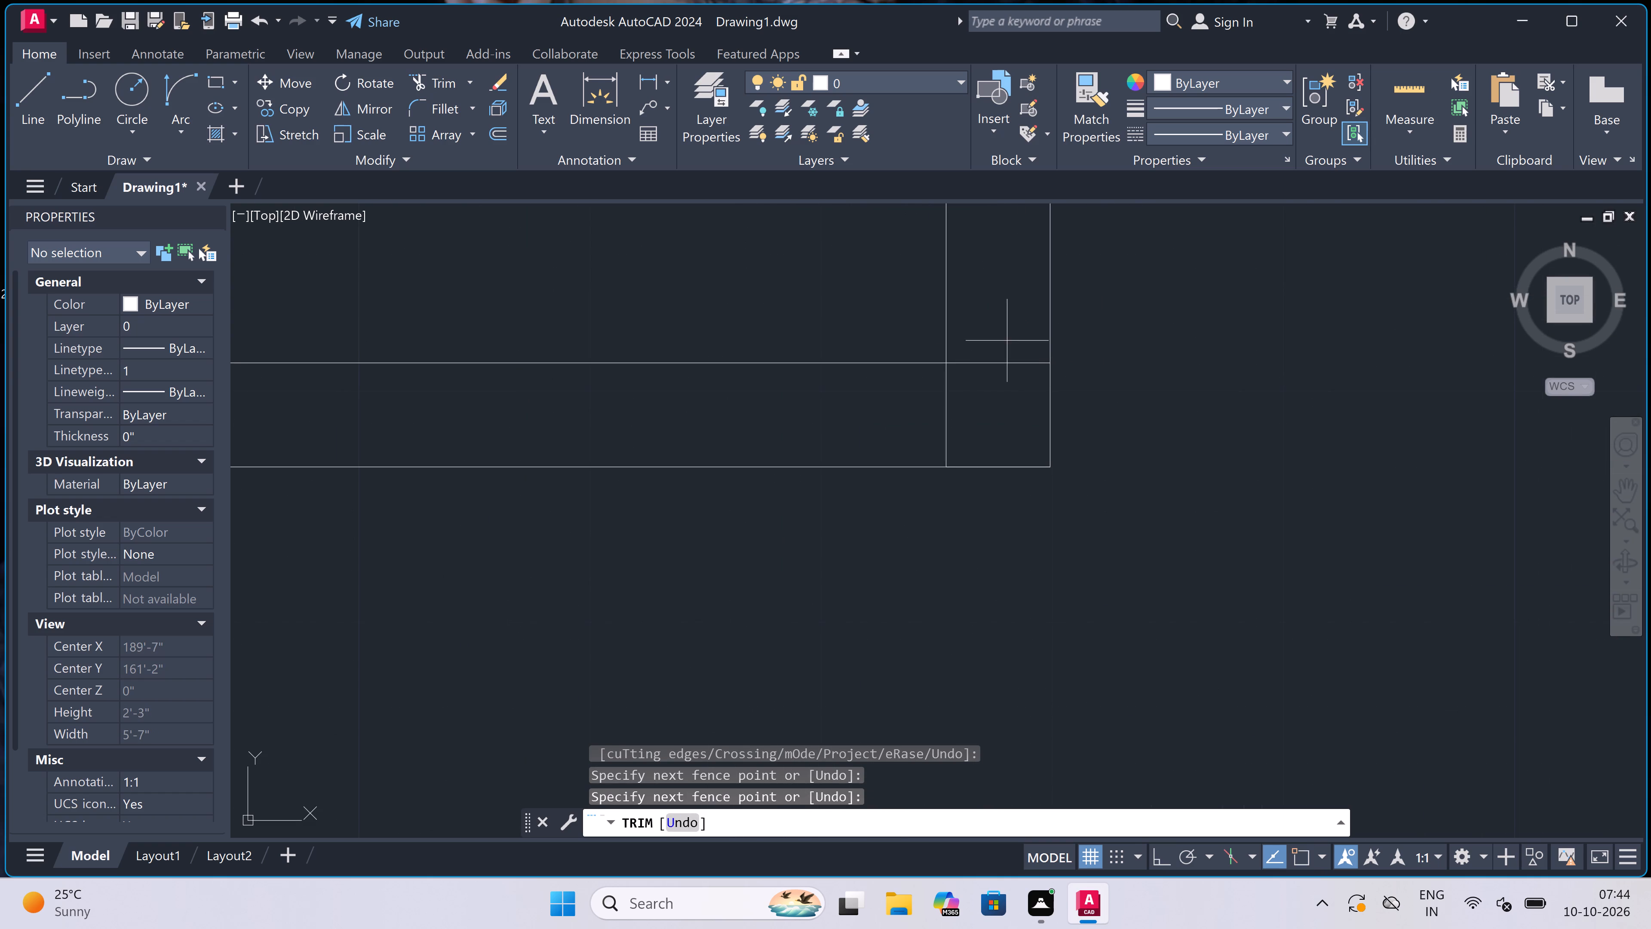
pyautogui.click(908, 438)
pyautogui.scroll(-10, 930, 395)
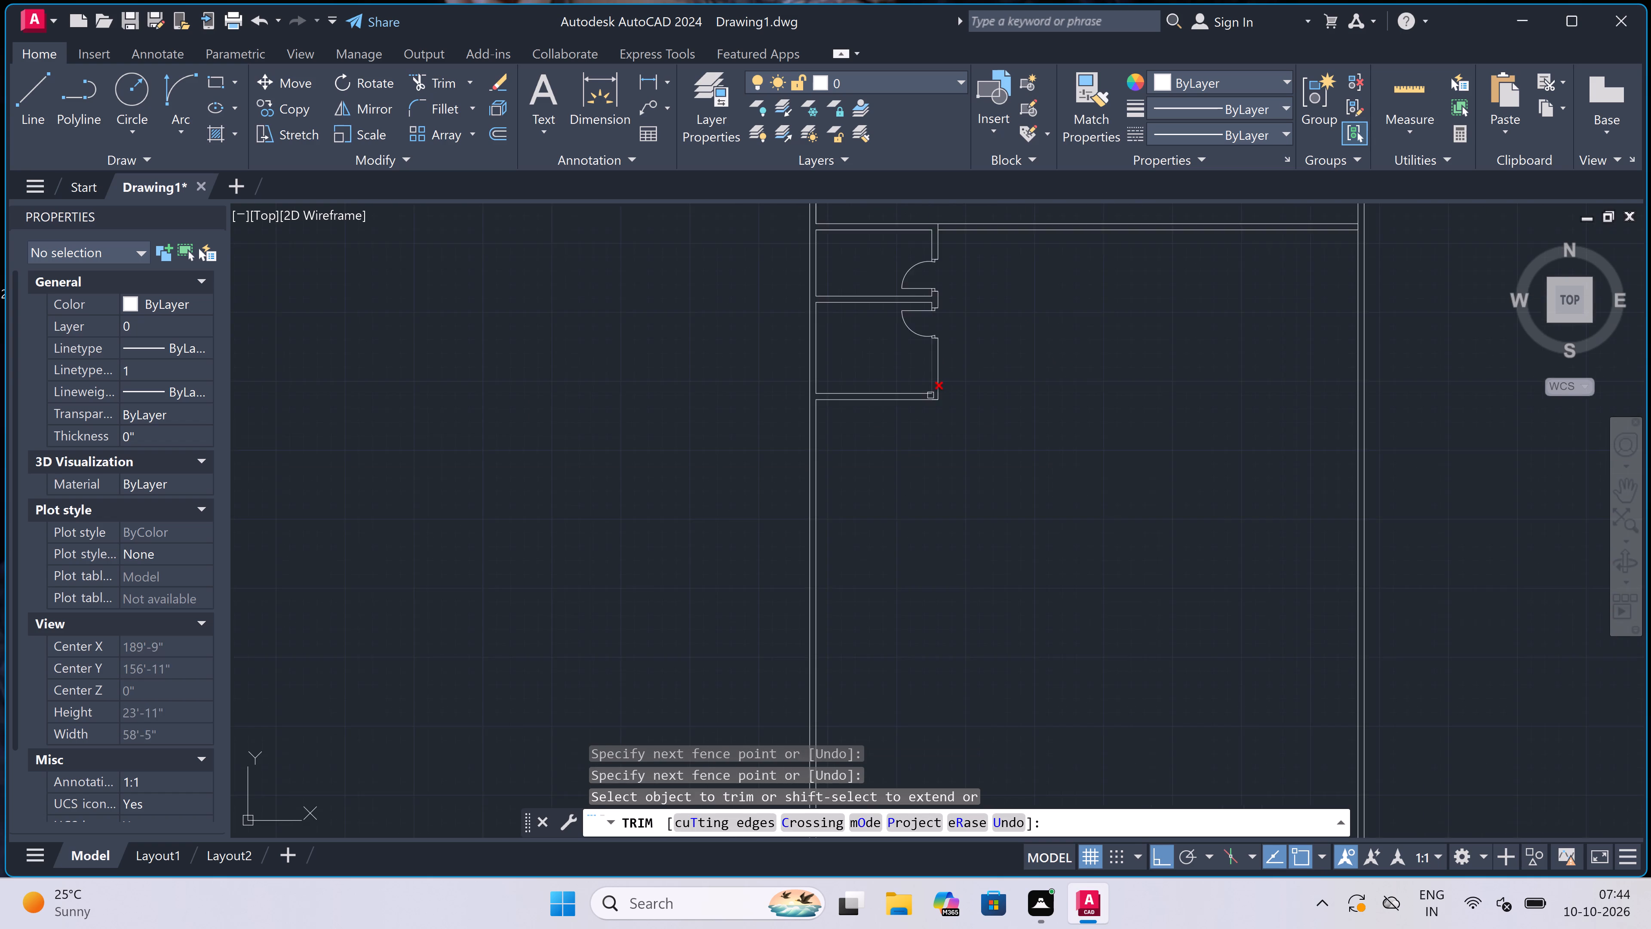
pyautogui.press('Escape')
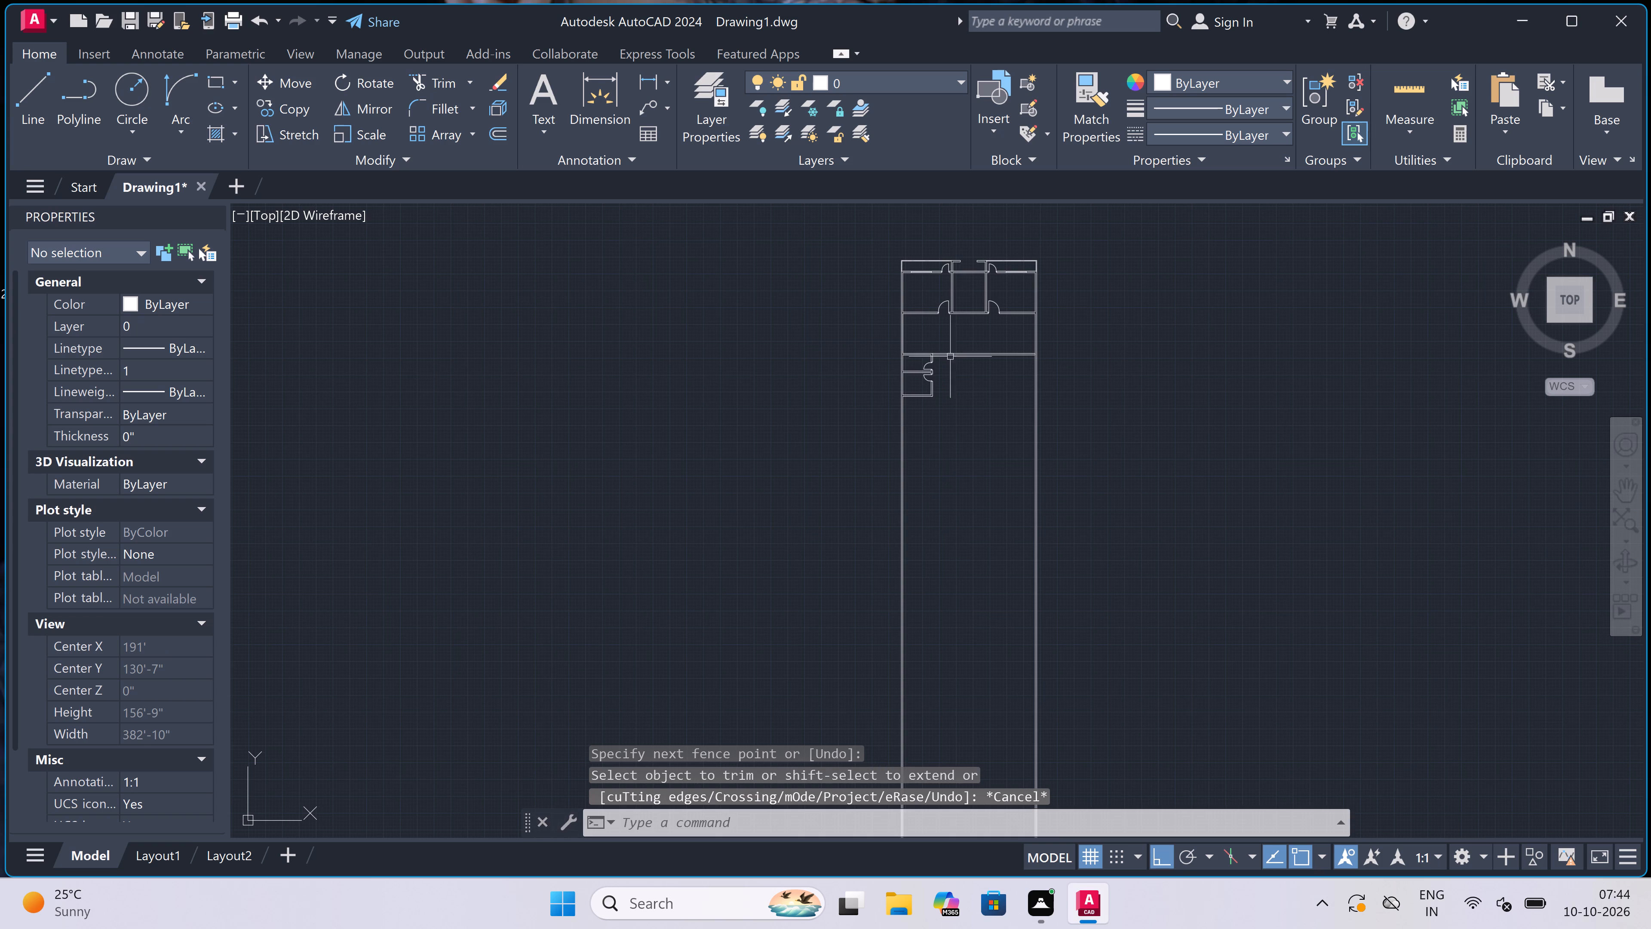
# Outline an enclosure below the cross wall at the right outer wall: 7' left from the inner corner, 4' down, and right to the inner face.
pyautogui.scroll(3, 996, 360)
pyautogui.scroll(2, 1148, 325)
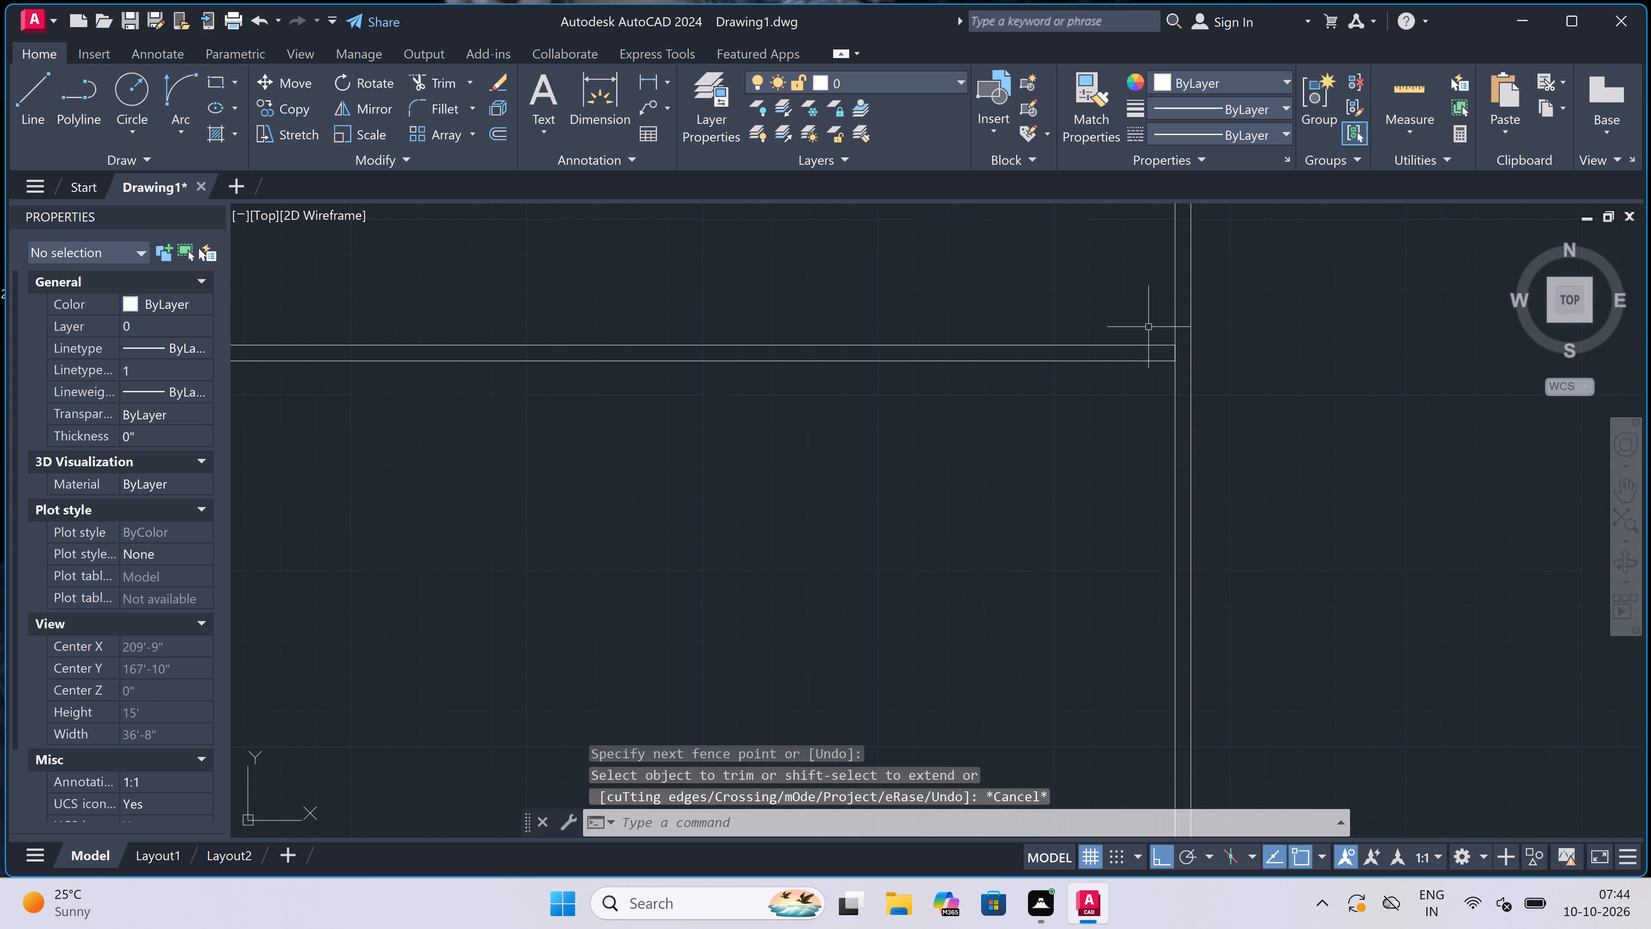
pyautogui.press('l')
pyautogui.press('space')
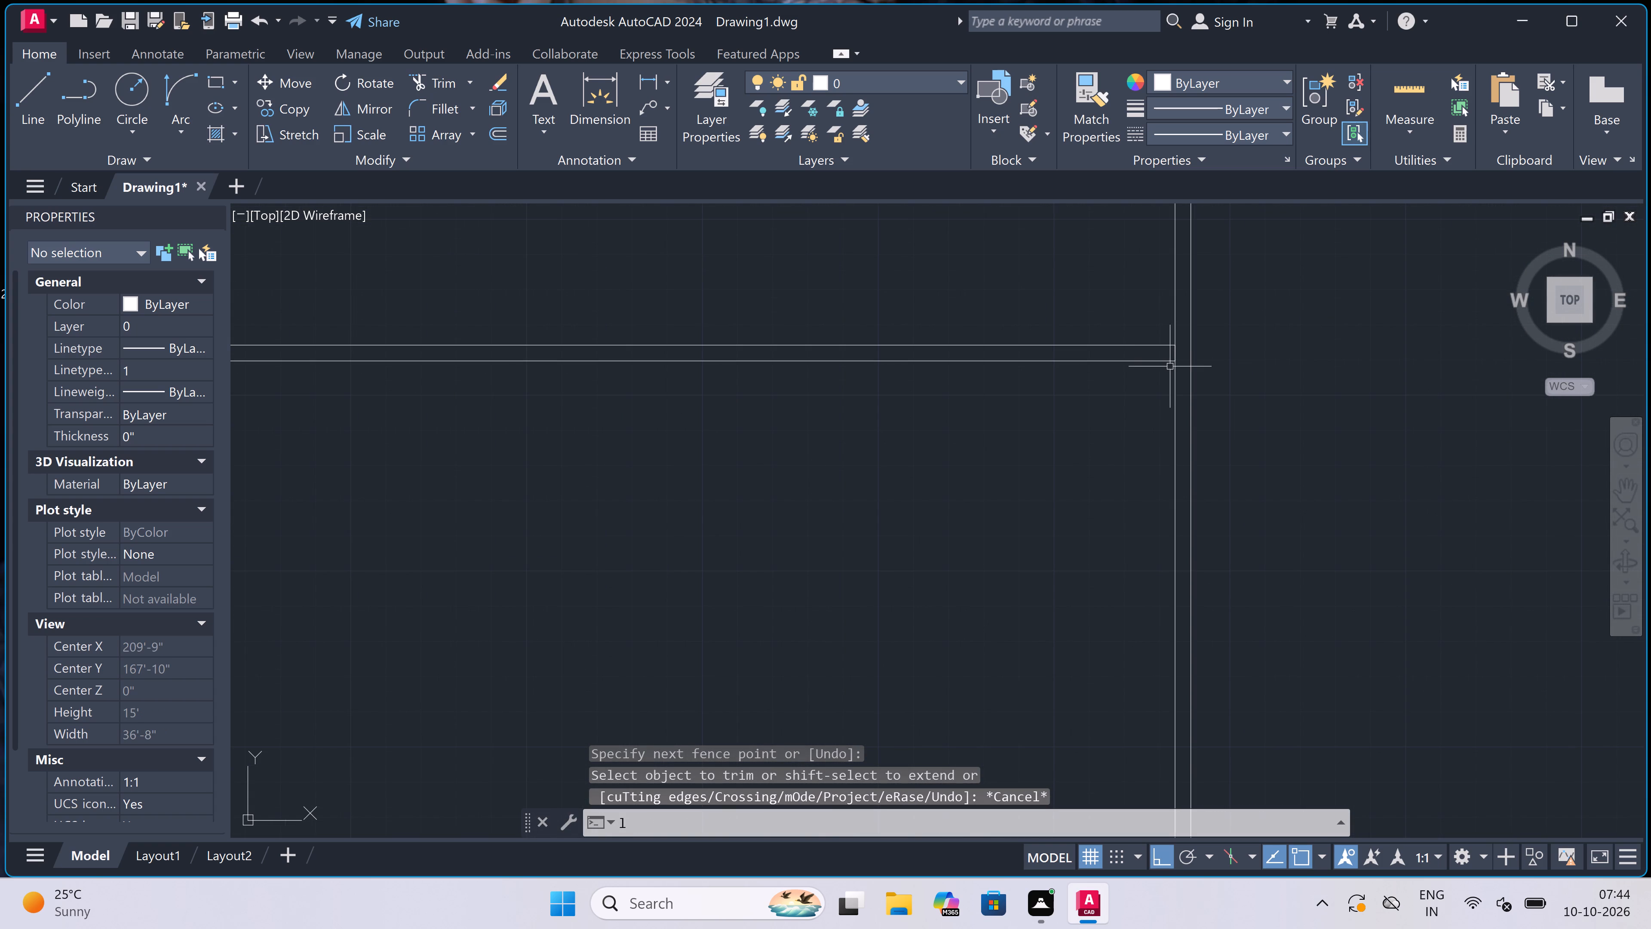
pyautogui.click(1173, 364)
pyautogui.write("7'")
pyautogui.press('space')
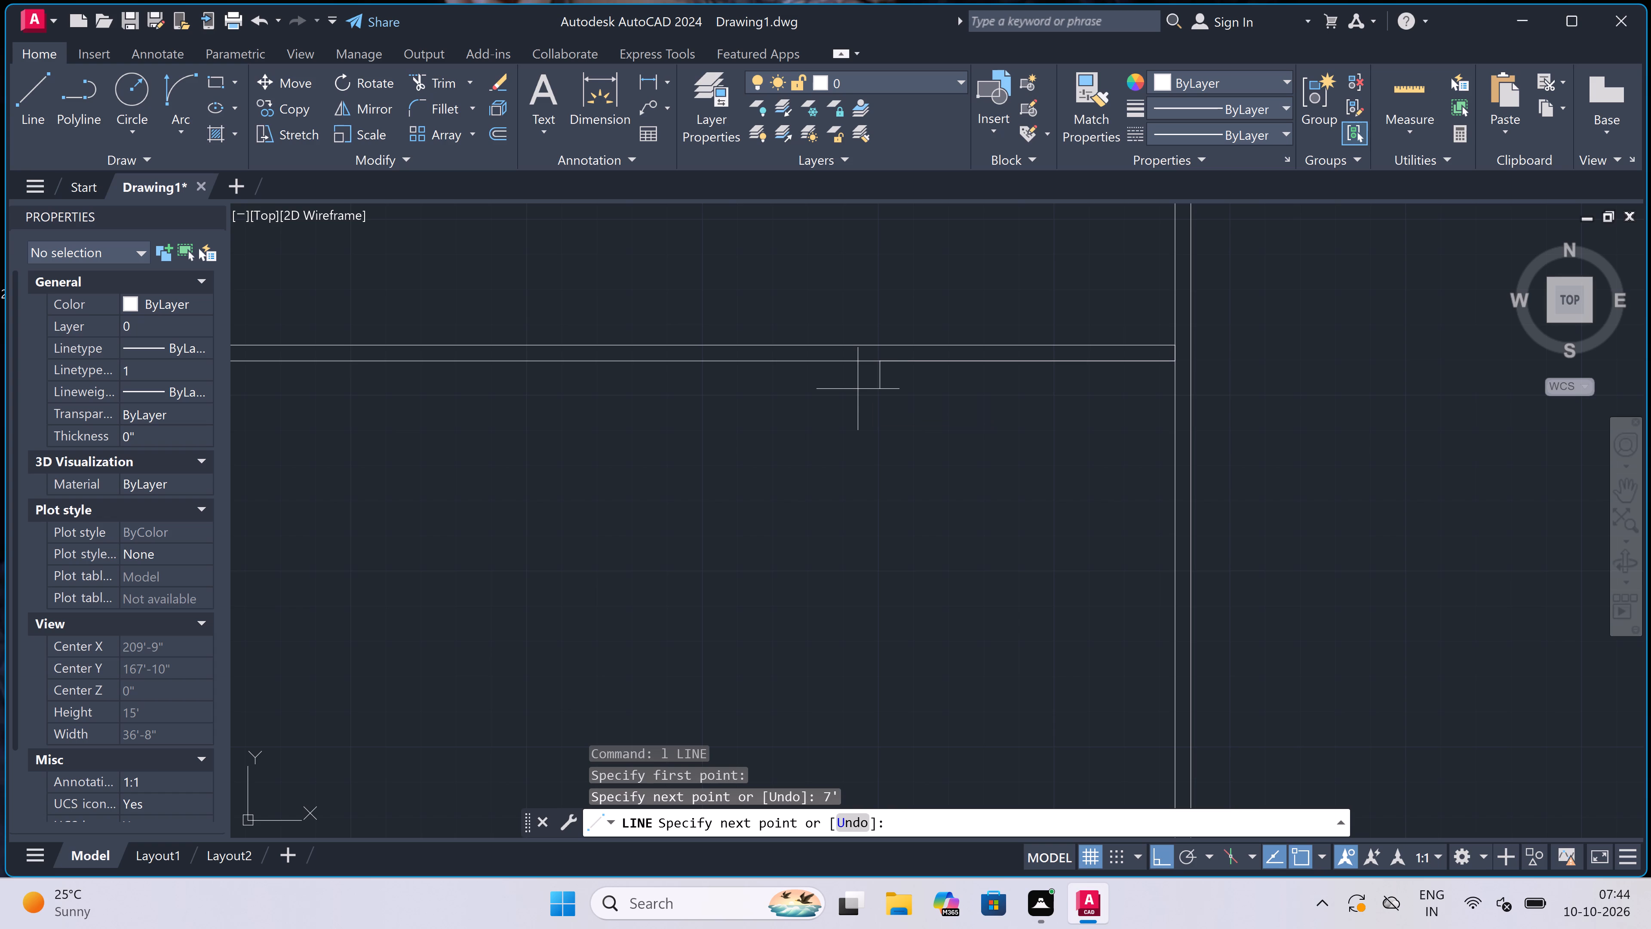
pyautogui.write("4'")
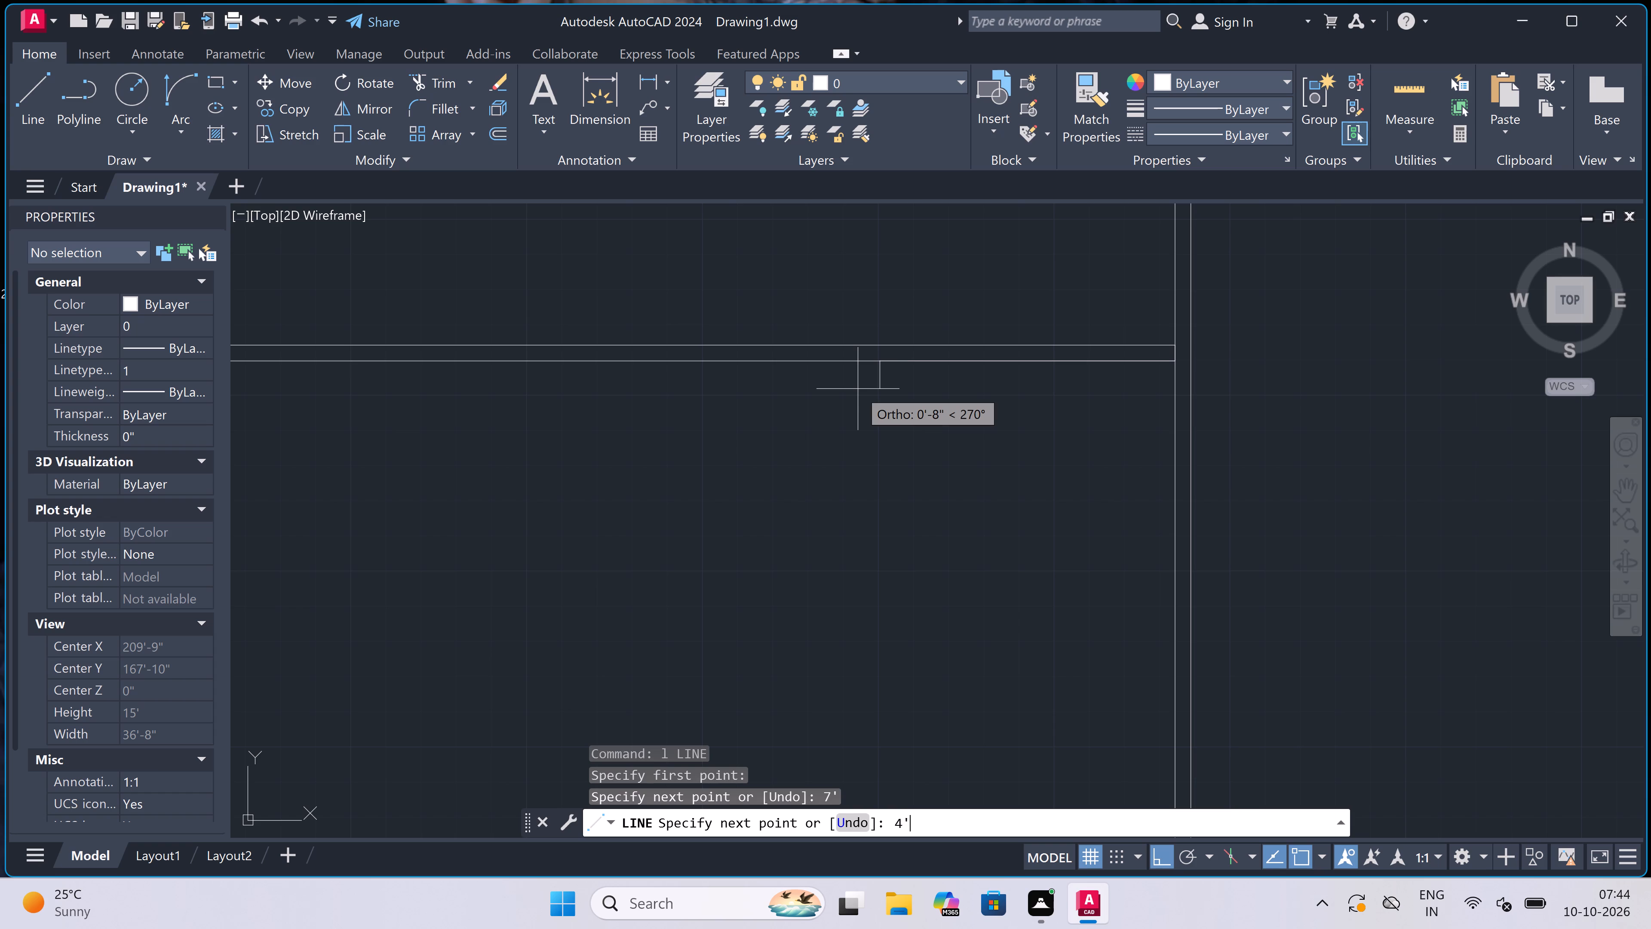
pyautogui.press('space')
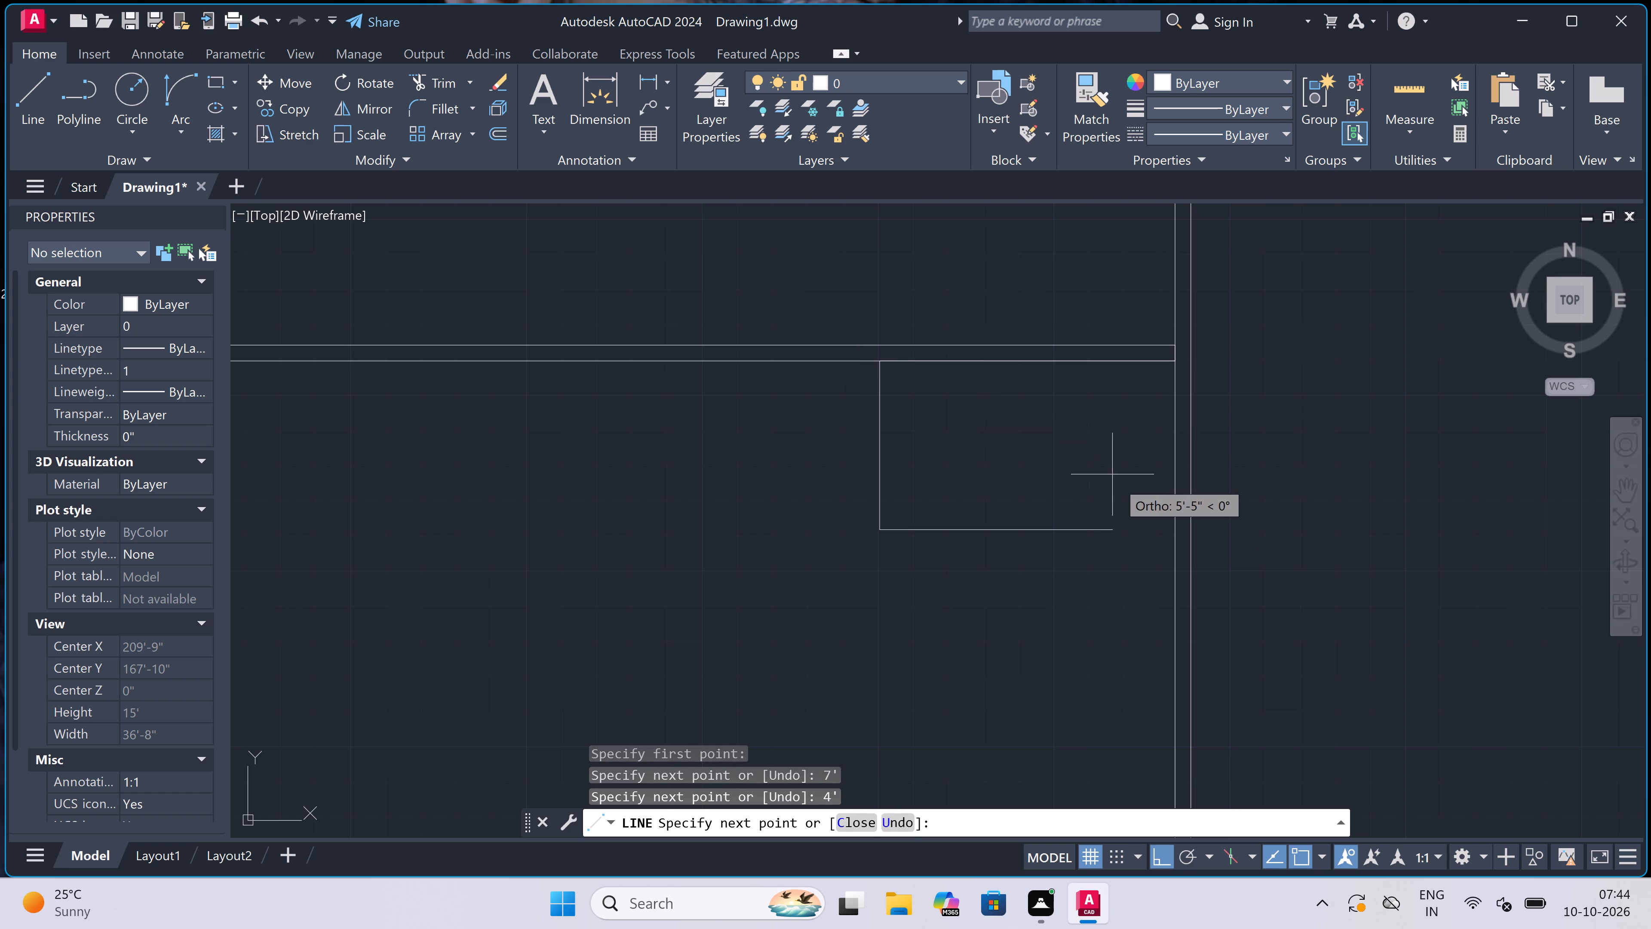
pyautogui.click(1169, 529)
# Draw the right enclosure's outer wall face, offset 4.5" below and 4.5" left of its outline, up to the cross wall's upper line.
pyautogui.write('4.5"')
pyautogui.press('space')
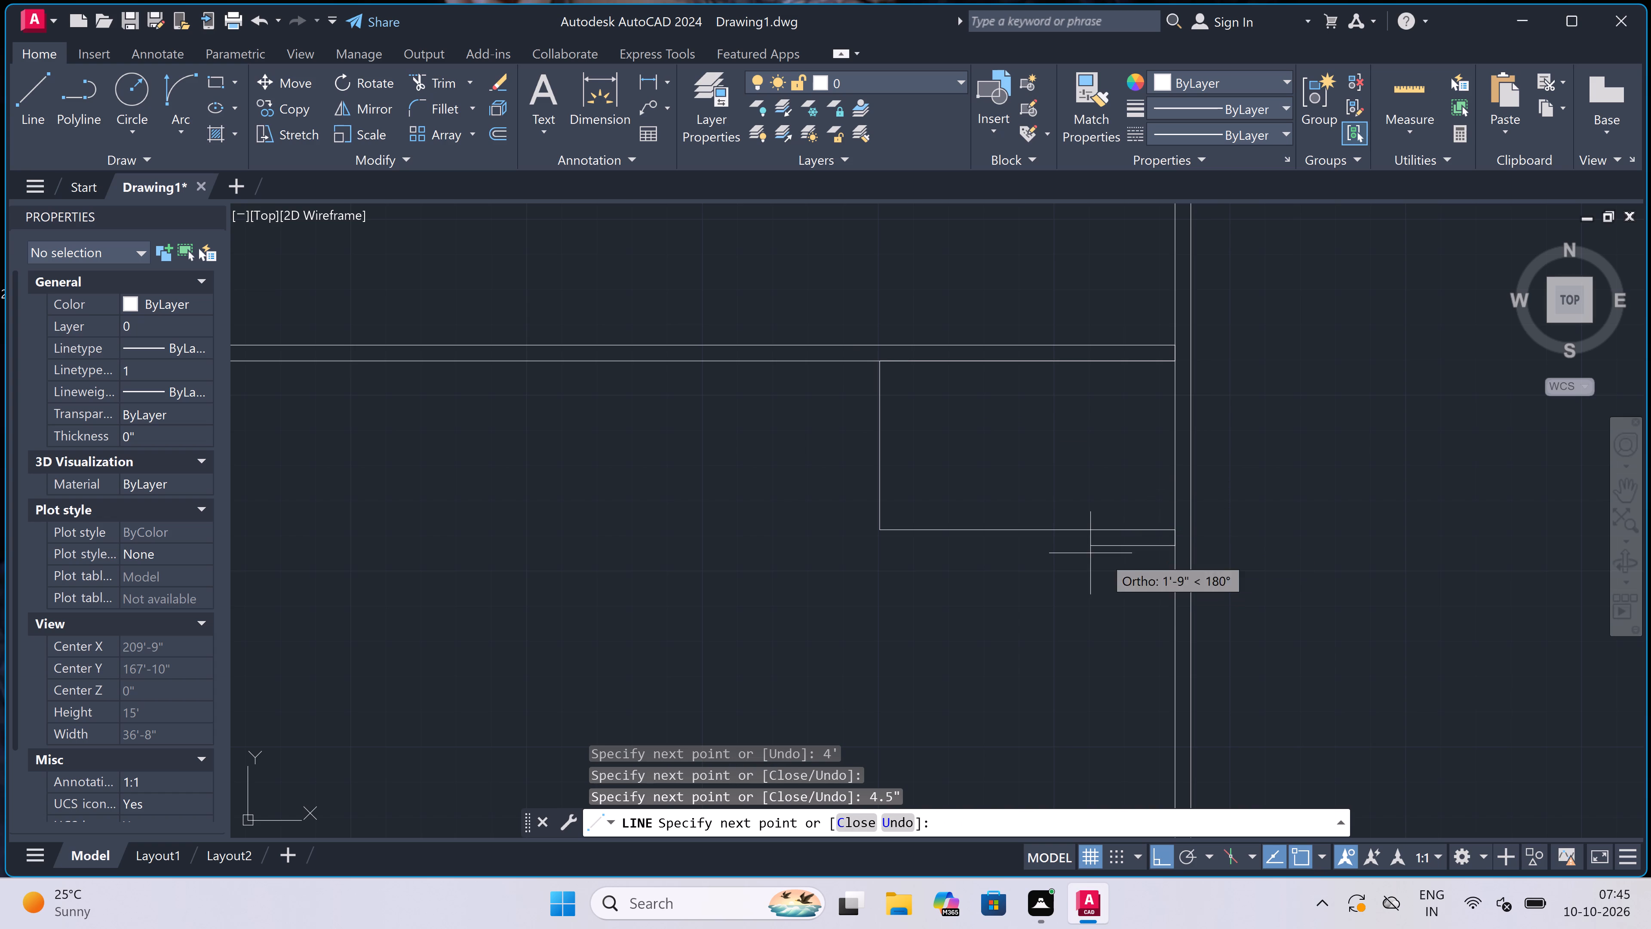
pyautogui.scroll(3, 875, 551)
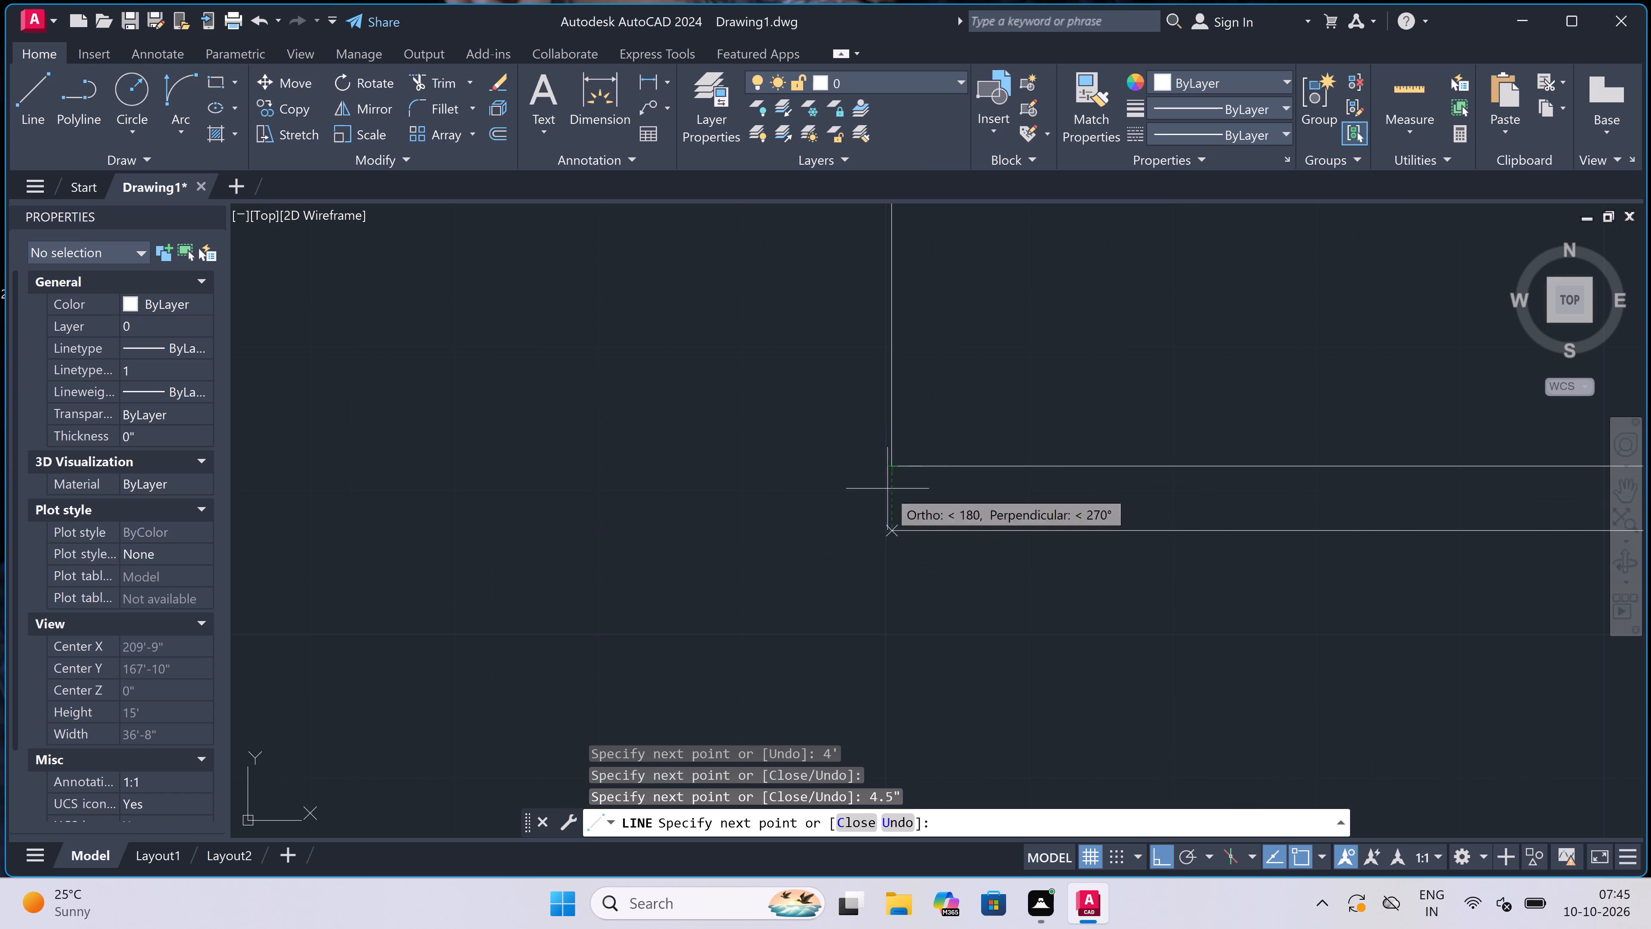
pyautogui.click(890, 539)
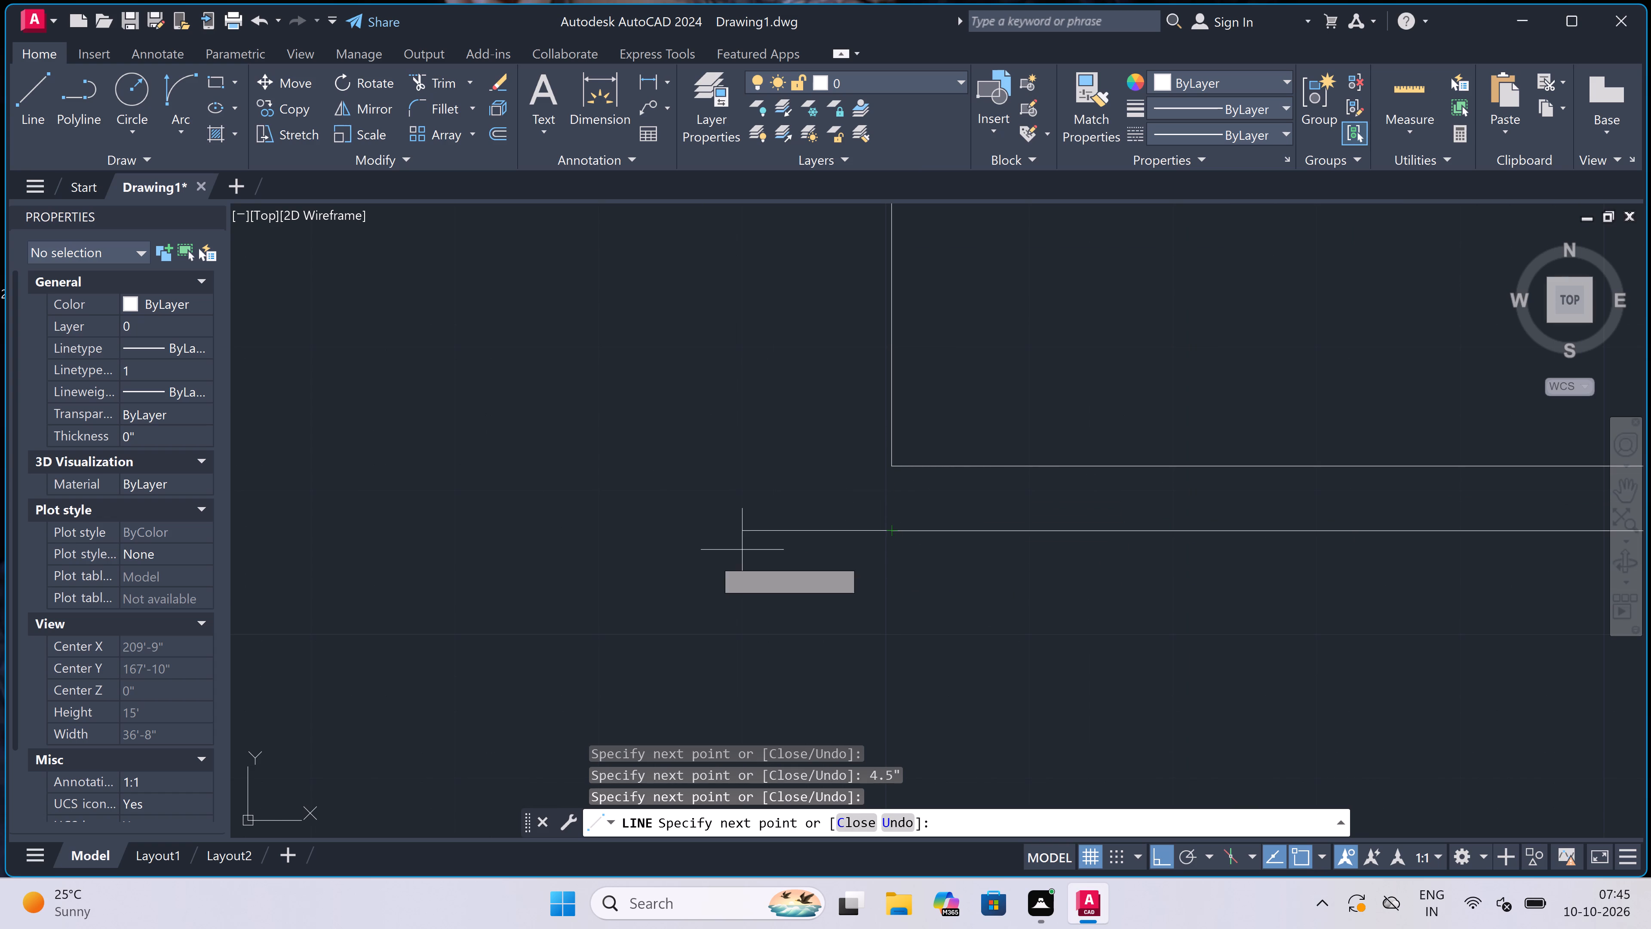
pyautogui.write('4.5"')
pyautogui.press('space')
pyautogui.scroll(-2, 620, 592)
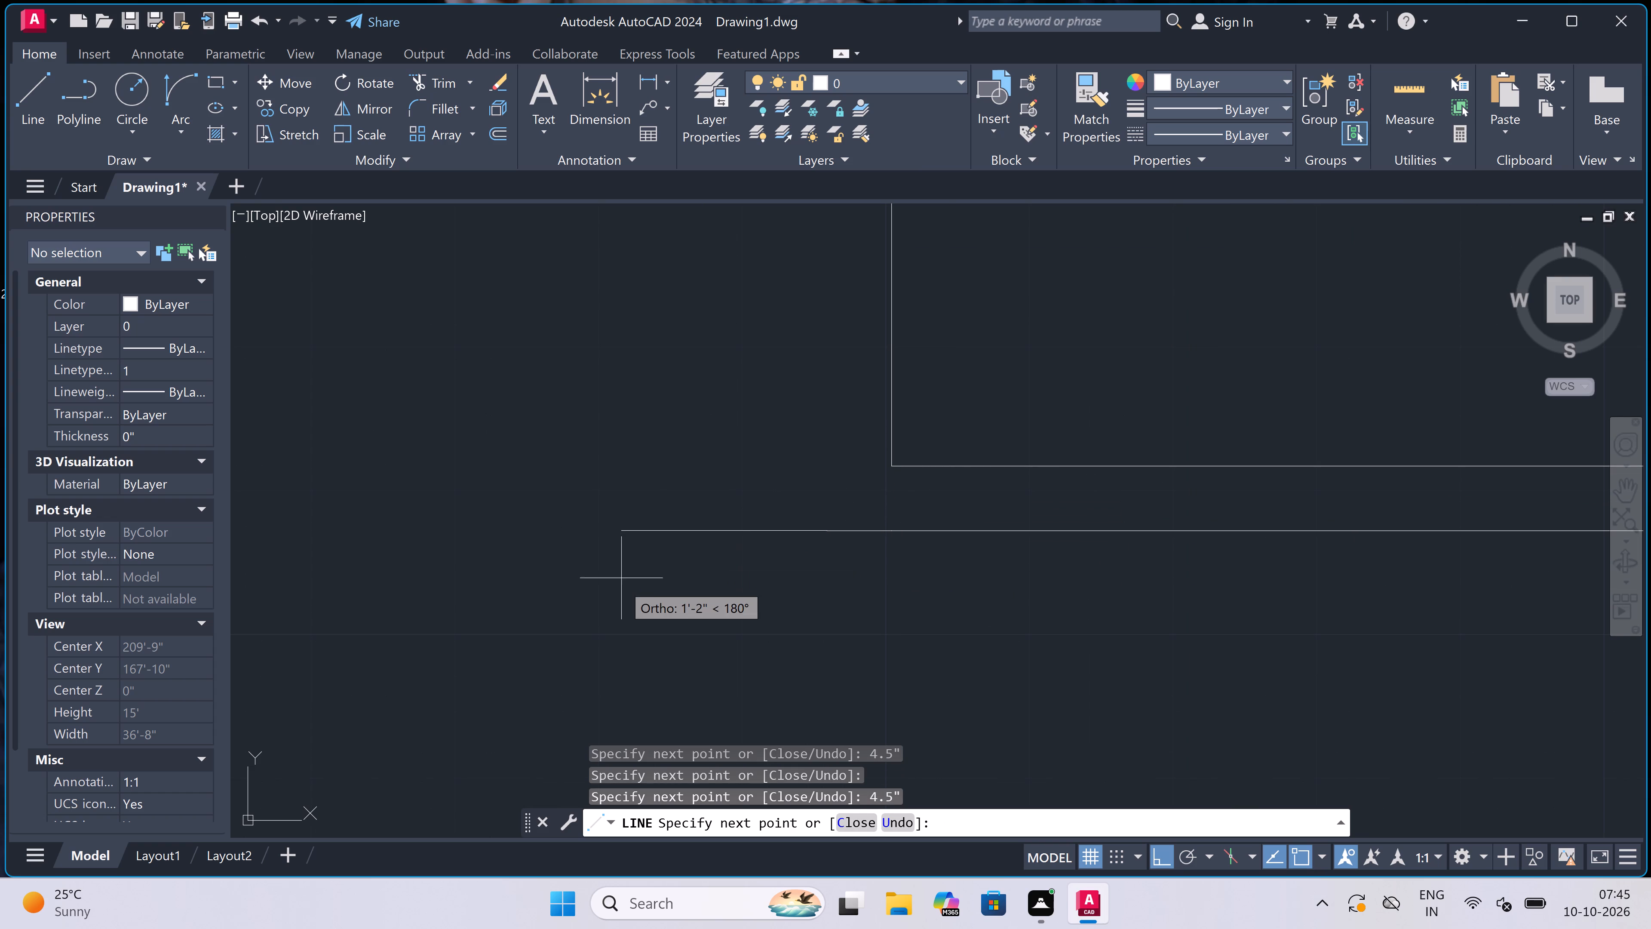
pyautogui.scroll(-1, 620, 592)
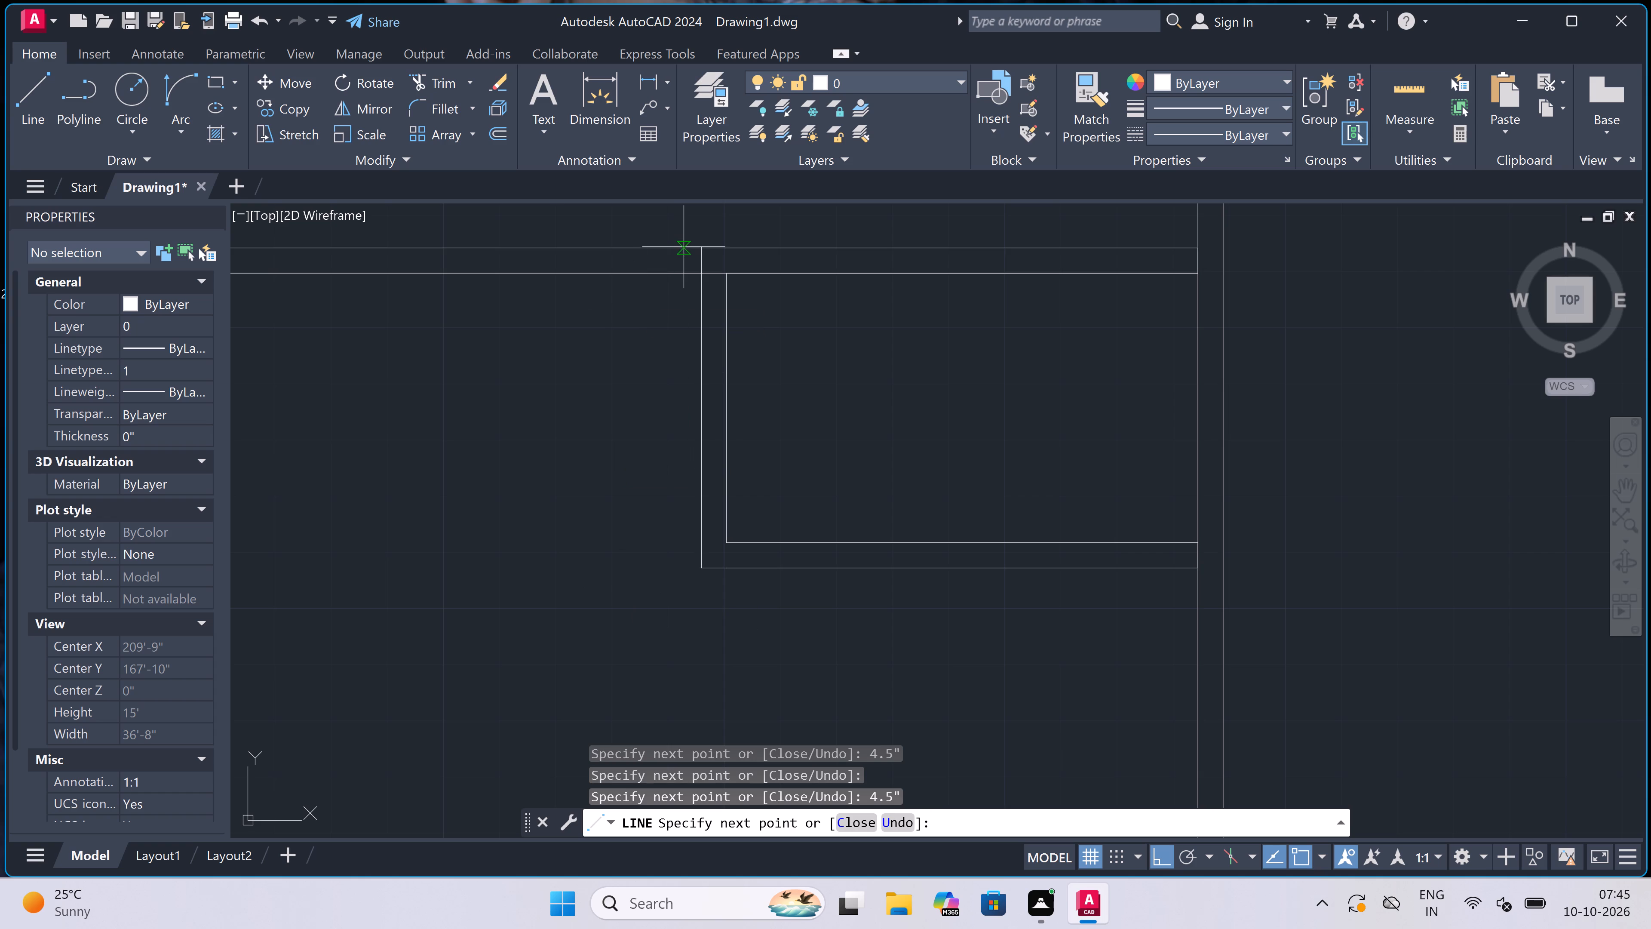
pyautogui.click(697, 247)
pyautogui.press('Escape')
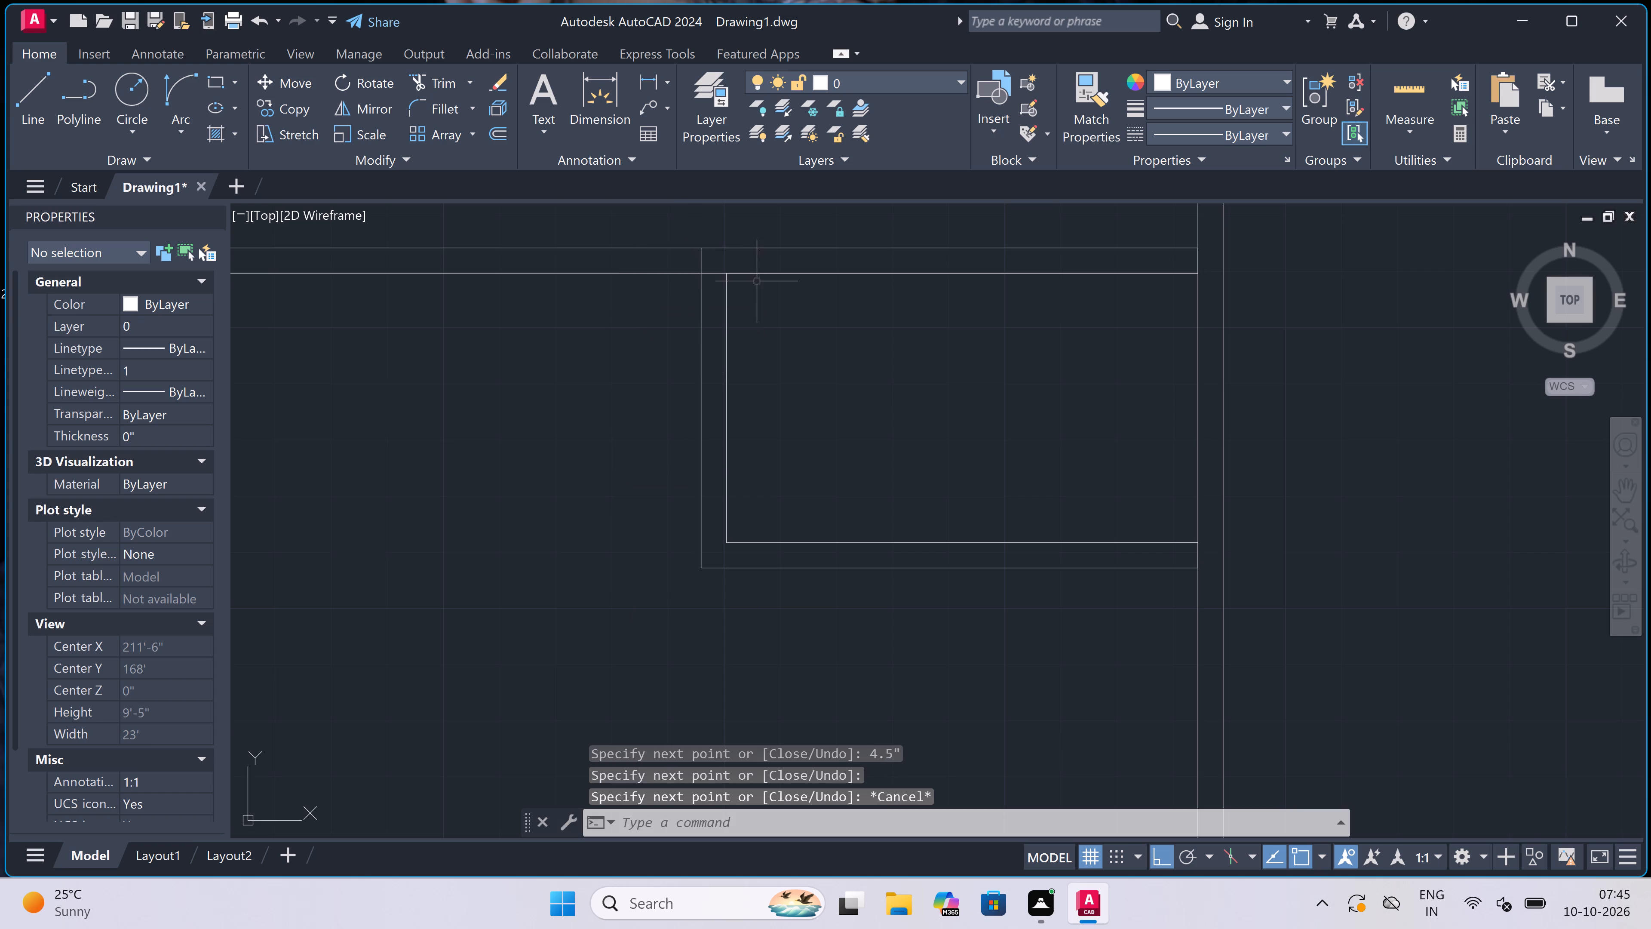
# Trim away both cross wall lines between the upper left enclosure and the right enclosure.
pyautogui.scroll(-4, 824, 311)
pyautogui.scroll(2, 540, 339)
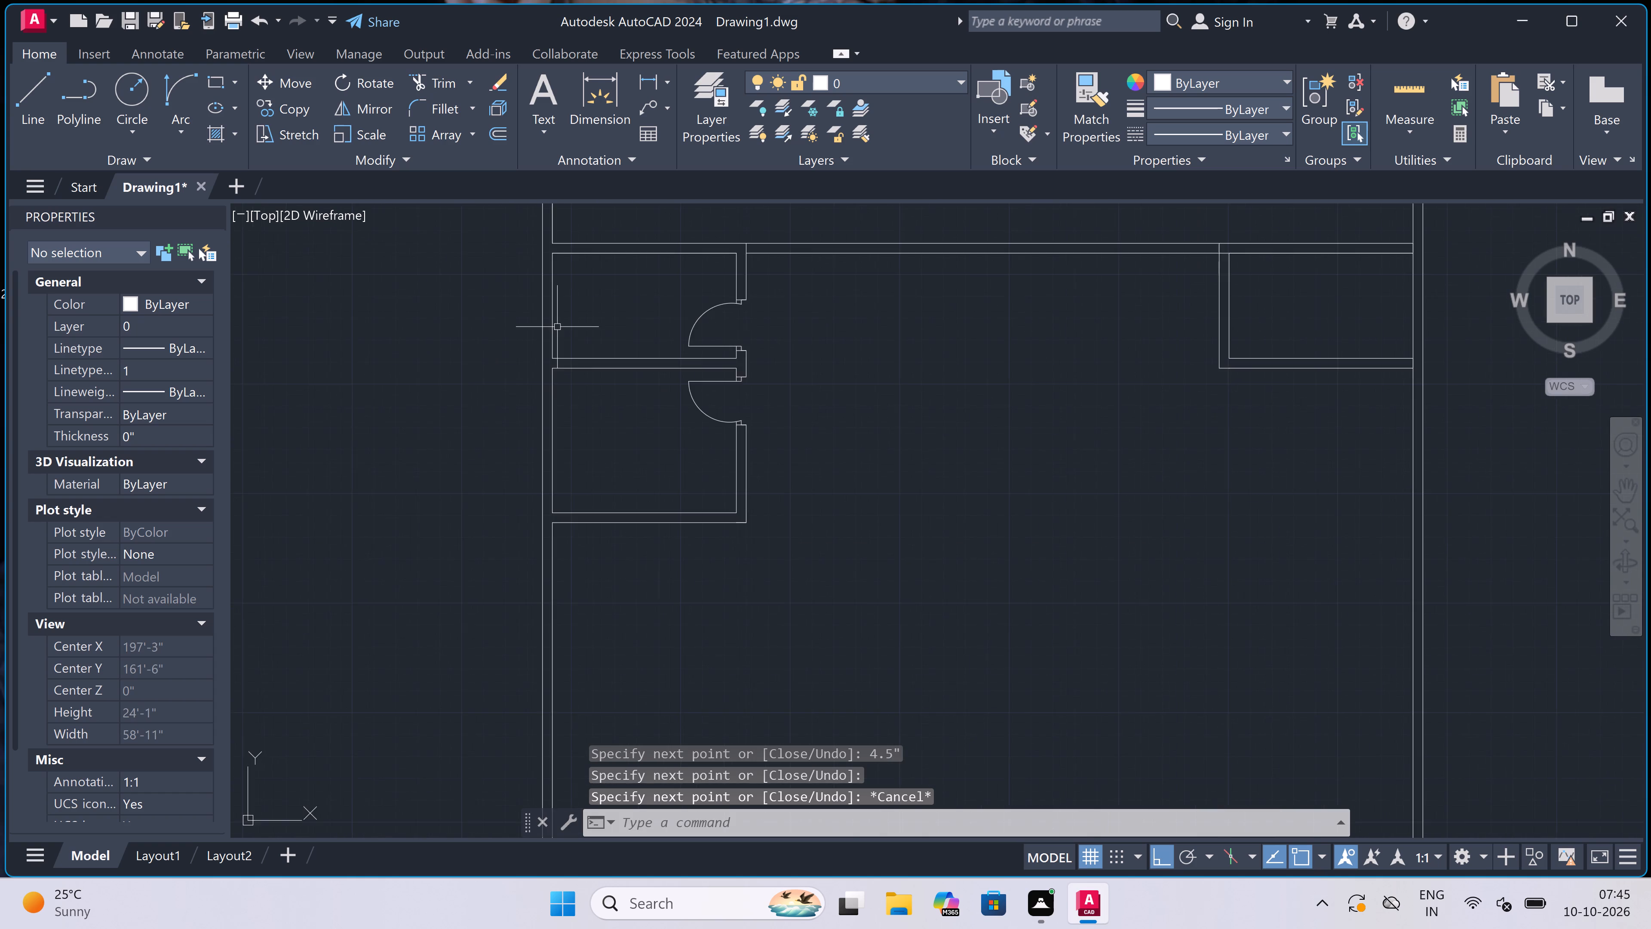
pyautogui.scroll(-4, 561, 330)
pyautogui.scroll(3, 597, 298)
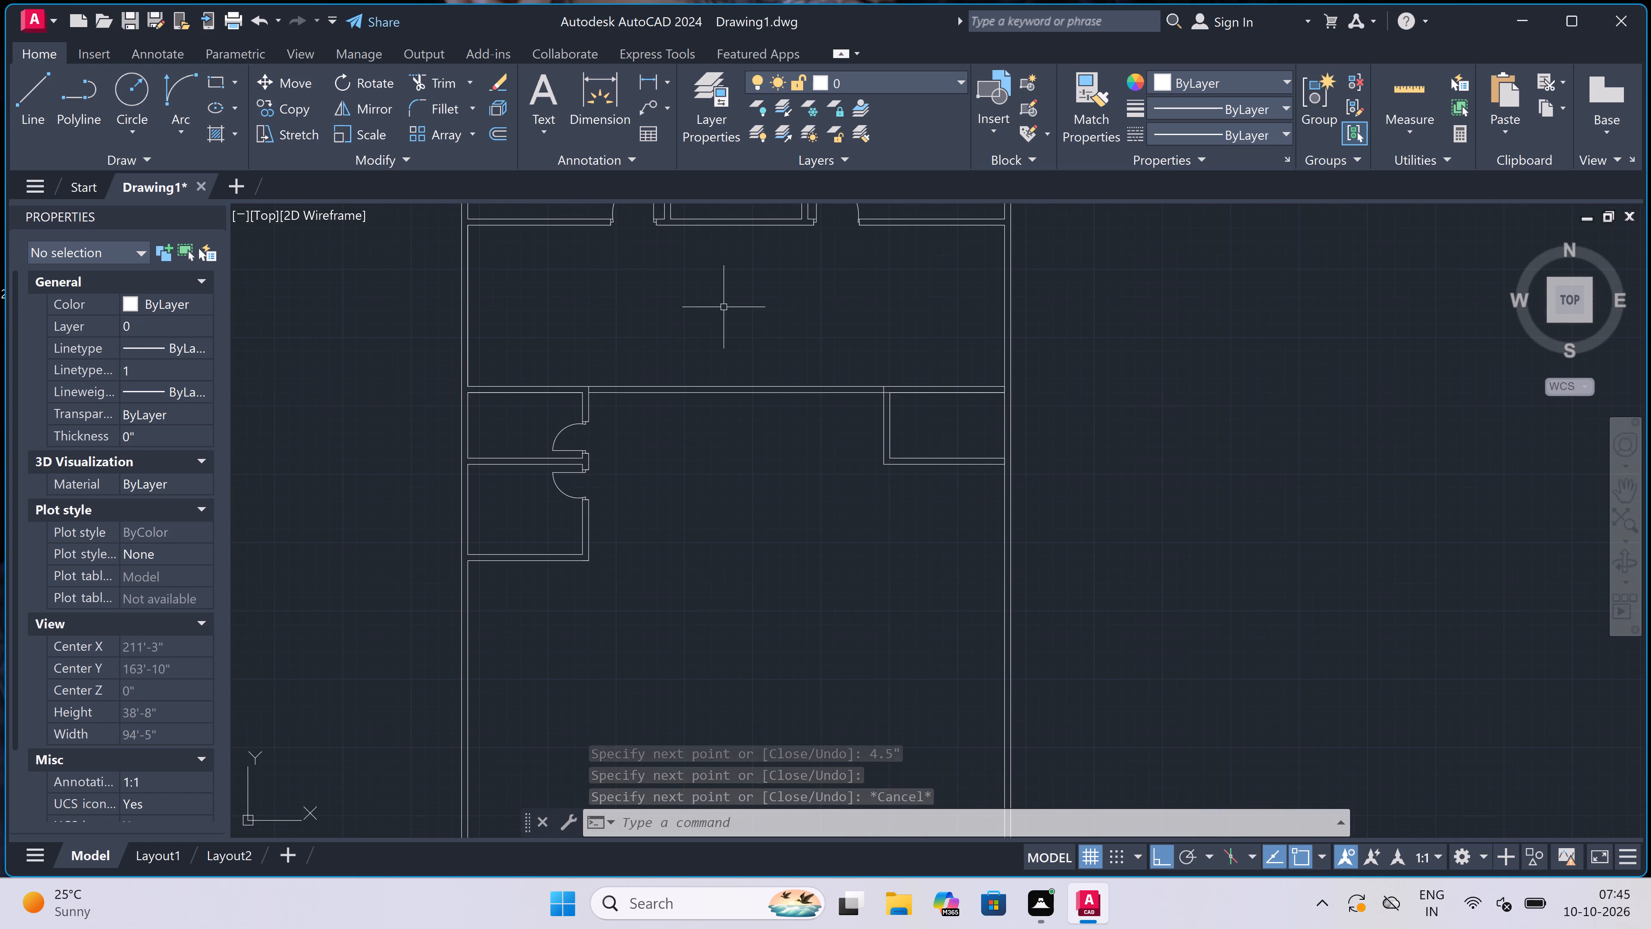
pyautogui.press('t')
pyautogui.press('r')
pyautogui.click(724, 303)
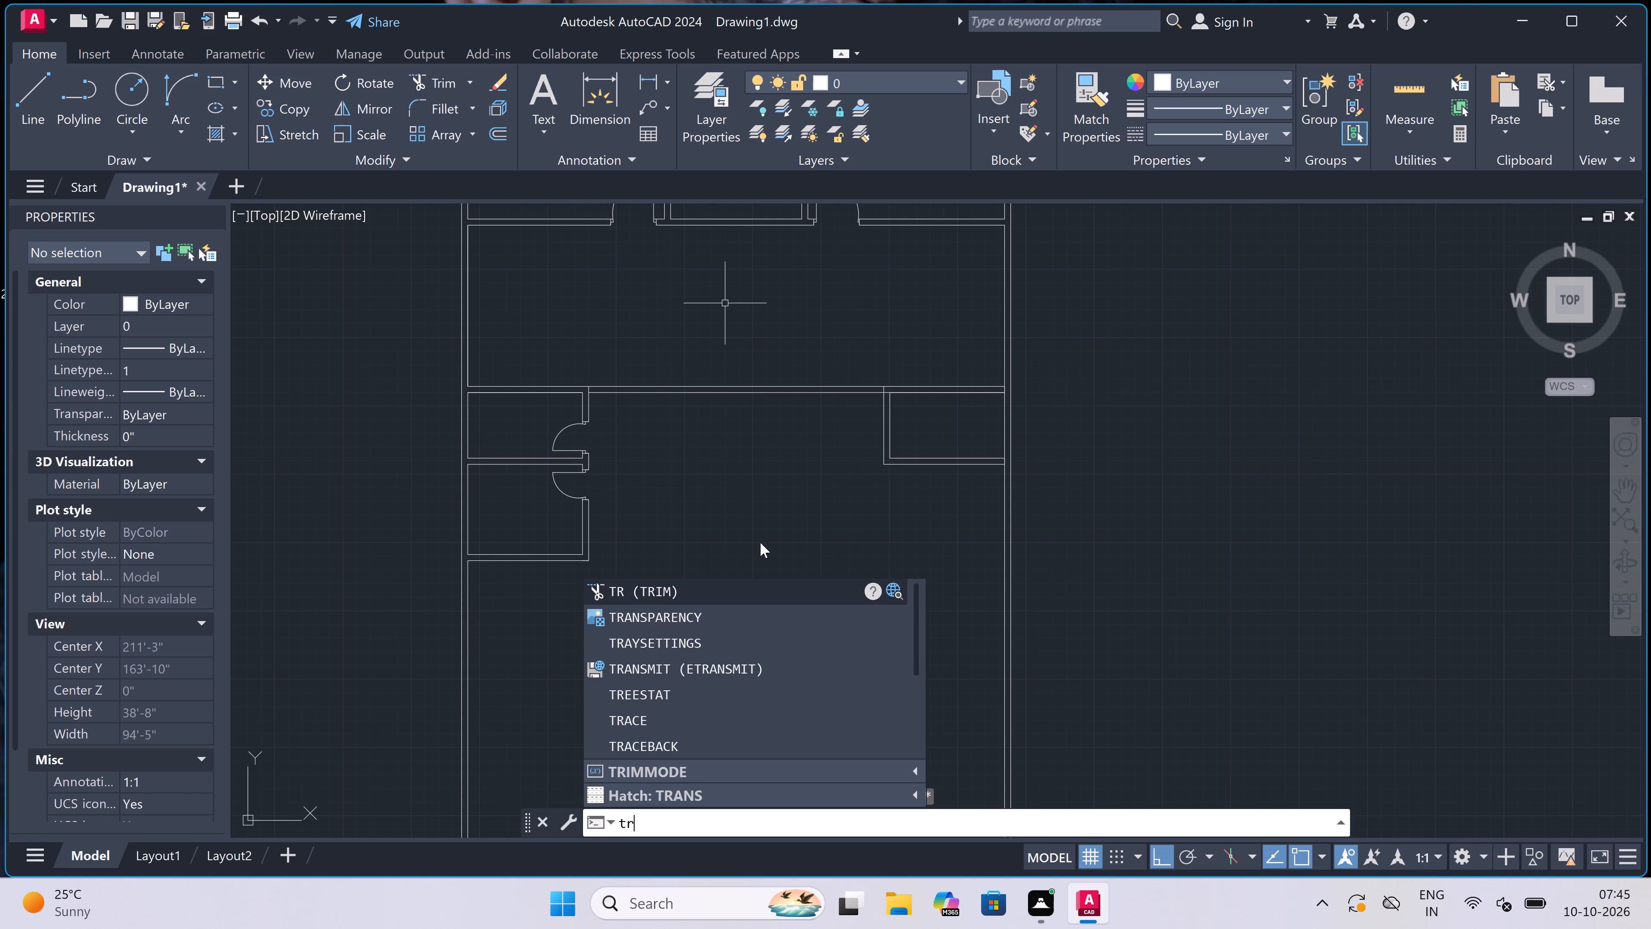
pyautogui.press('space')
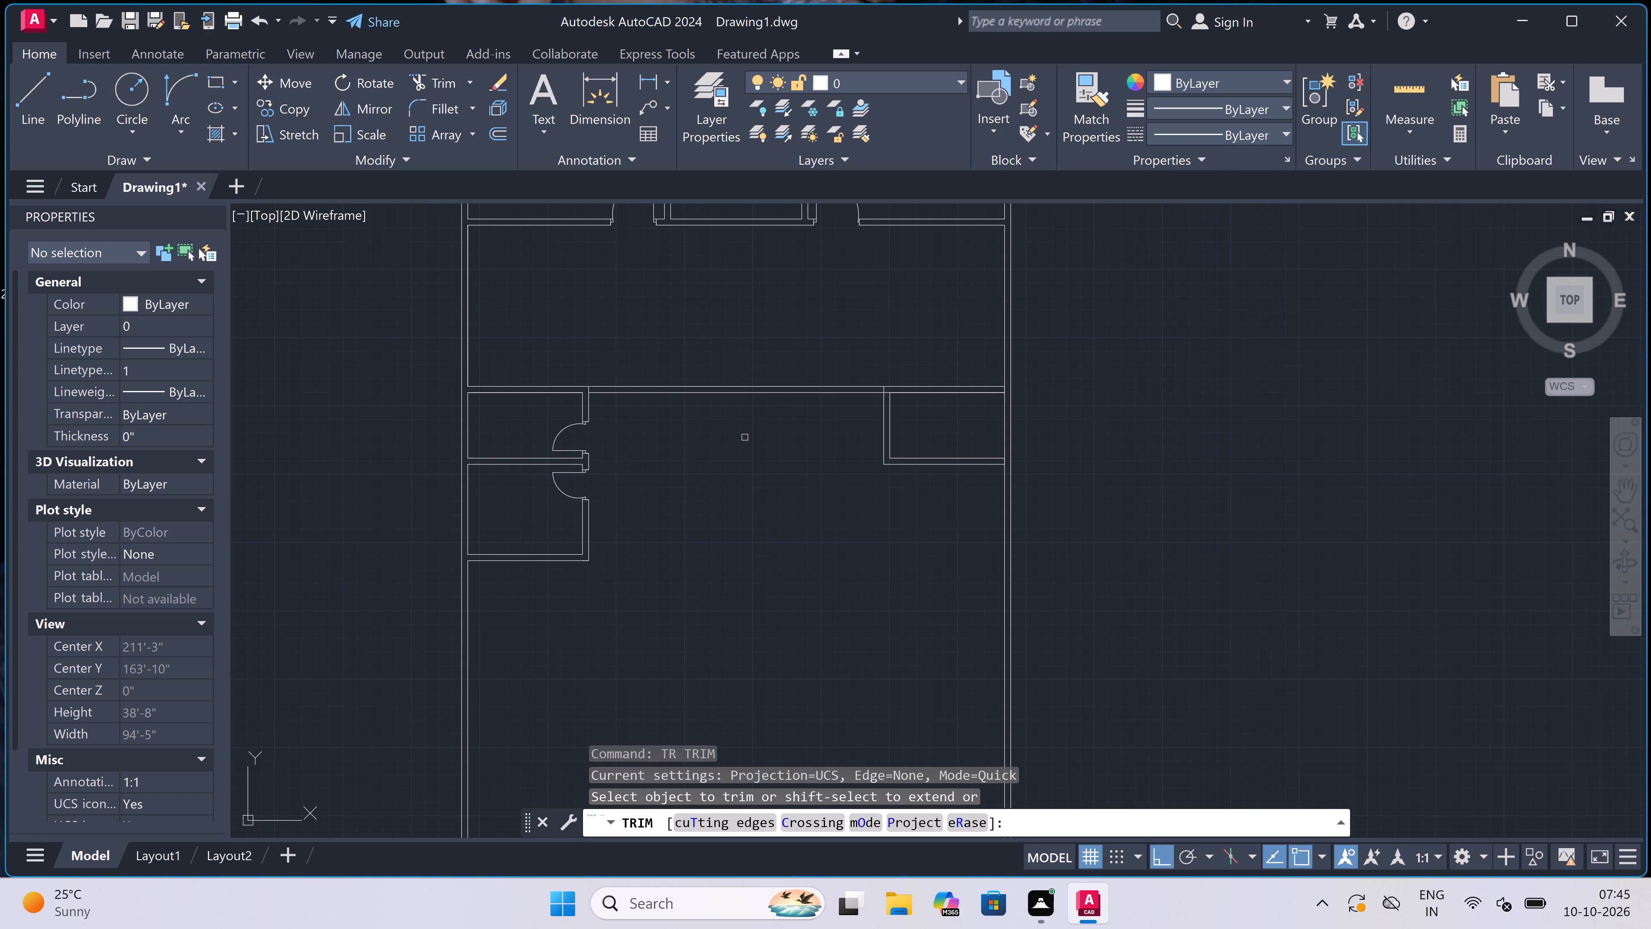
pyautogui.click(744, 425)
pyautogui.click(738, 384)
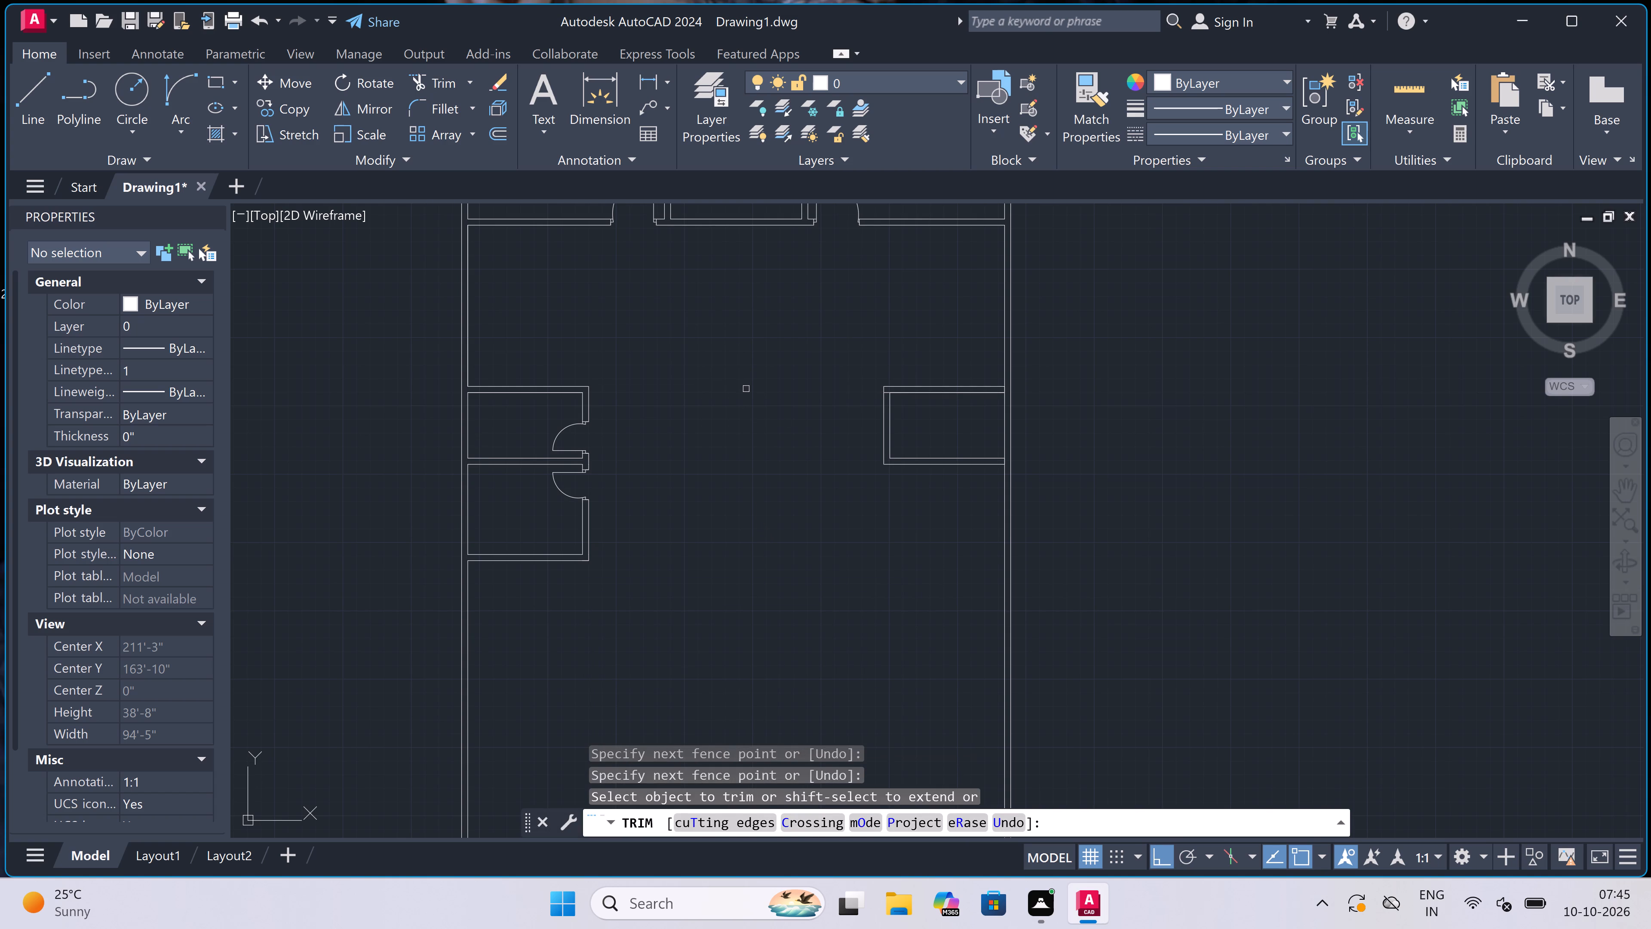
# Trim the leftover wall line overlapping inside the right enclosure's upper-left wall corner.
pyautogui.scroll(2, 876, 390)
pyautogui.scroll(1, 927, 396)
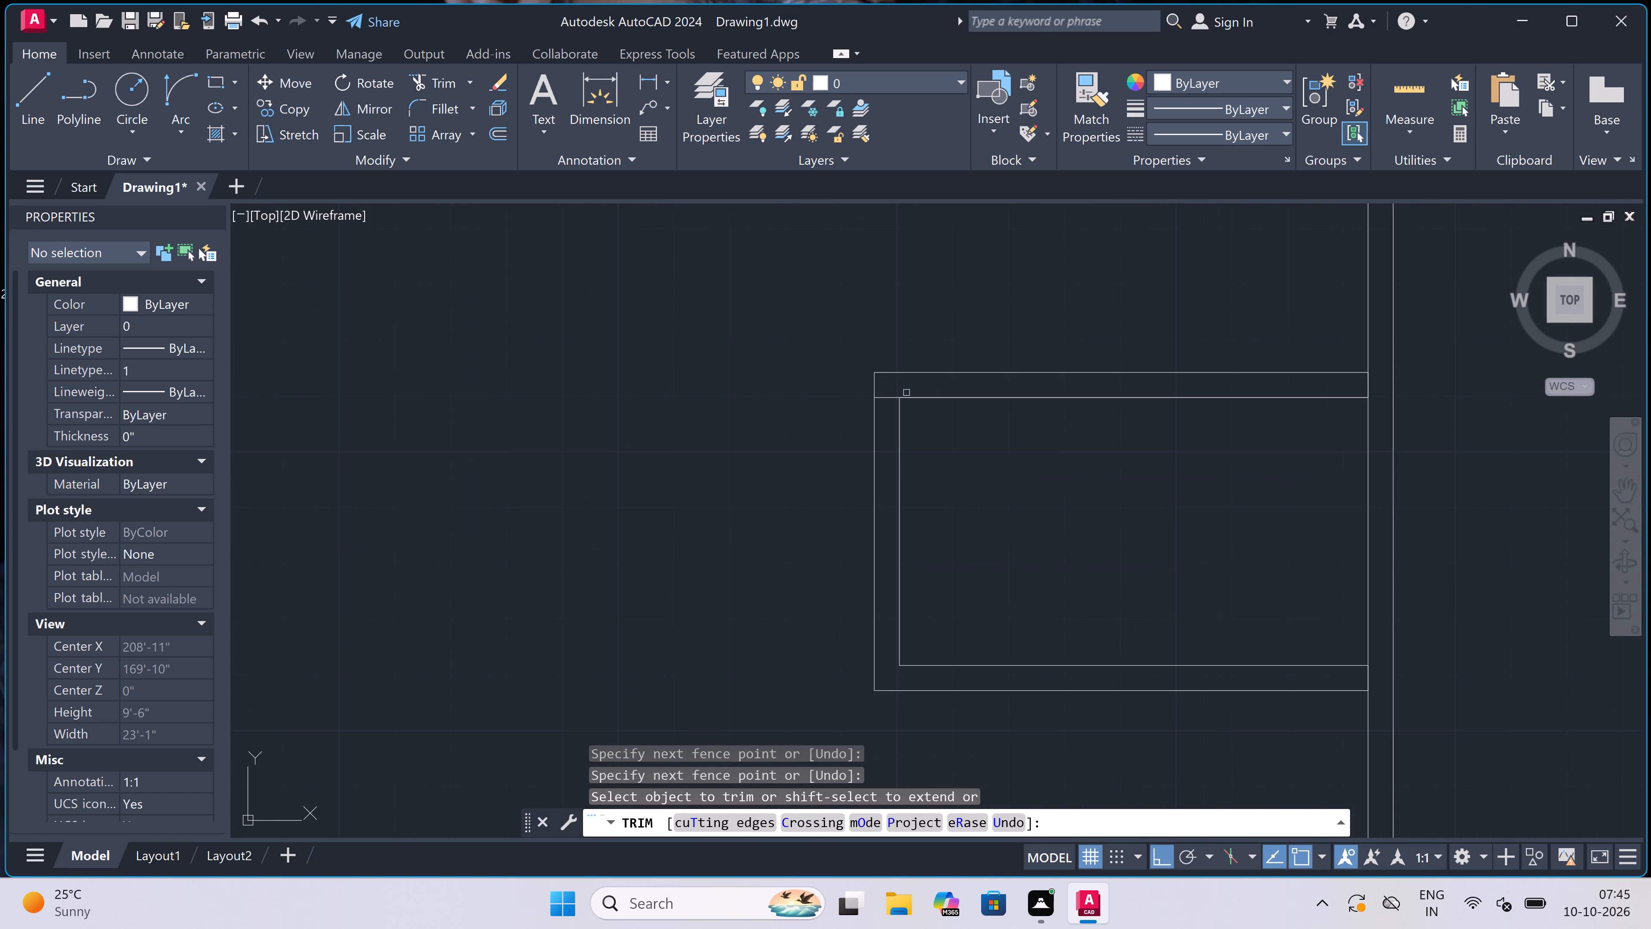
pyautogui.scroll(2, 877, 393)
pyautogui.click(878, 391)
pyautogui.click(898, 434)
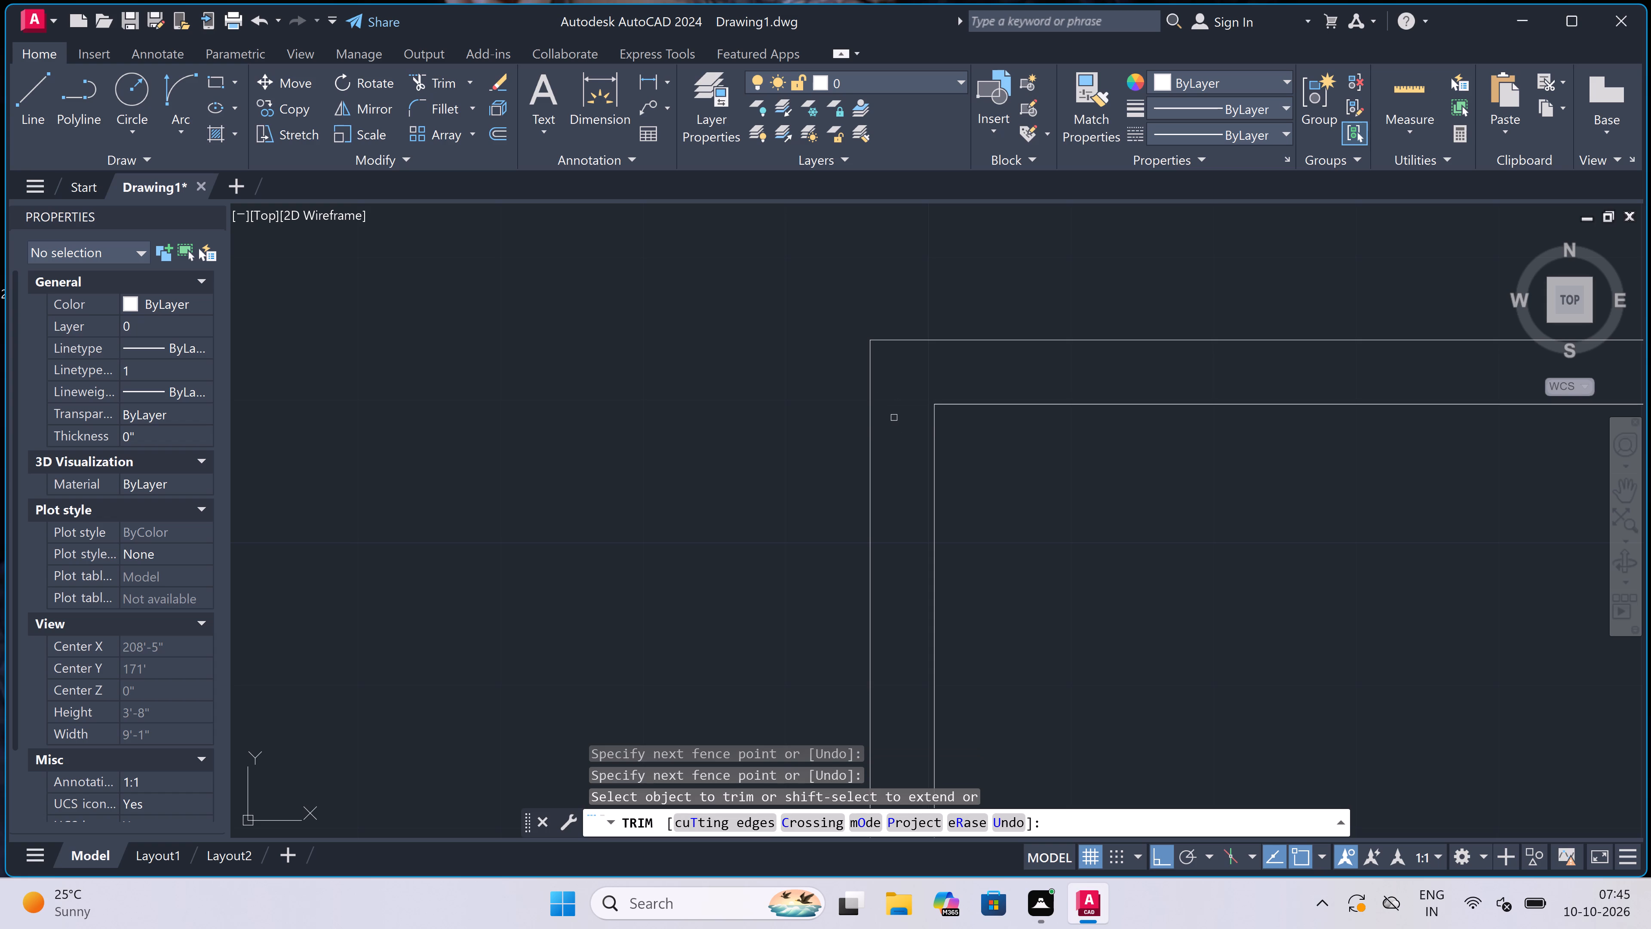
pyautogui.press('Escape')
# Draw the lower door jamb across the right enclosure's left wall, with a 2" stop upward from its midpoint and a 2' door leaf inward.
pyautogui.scroll(-5, 893, 412)
pyautogui.write('l')
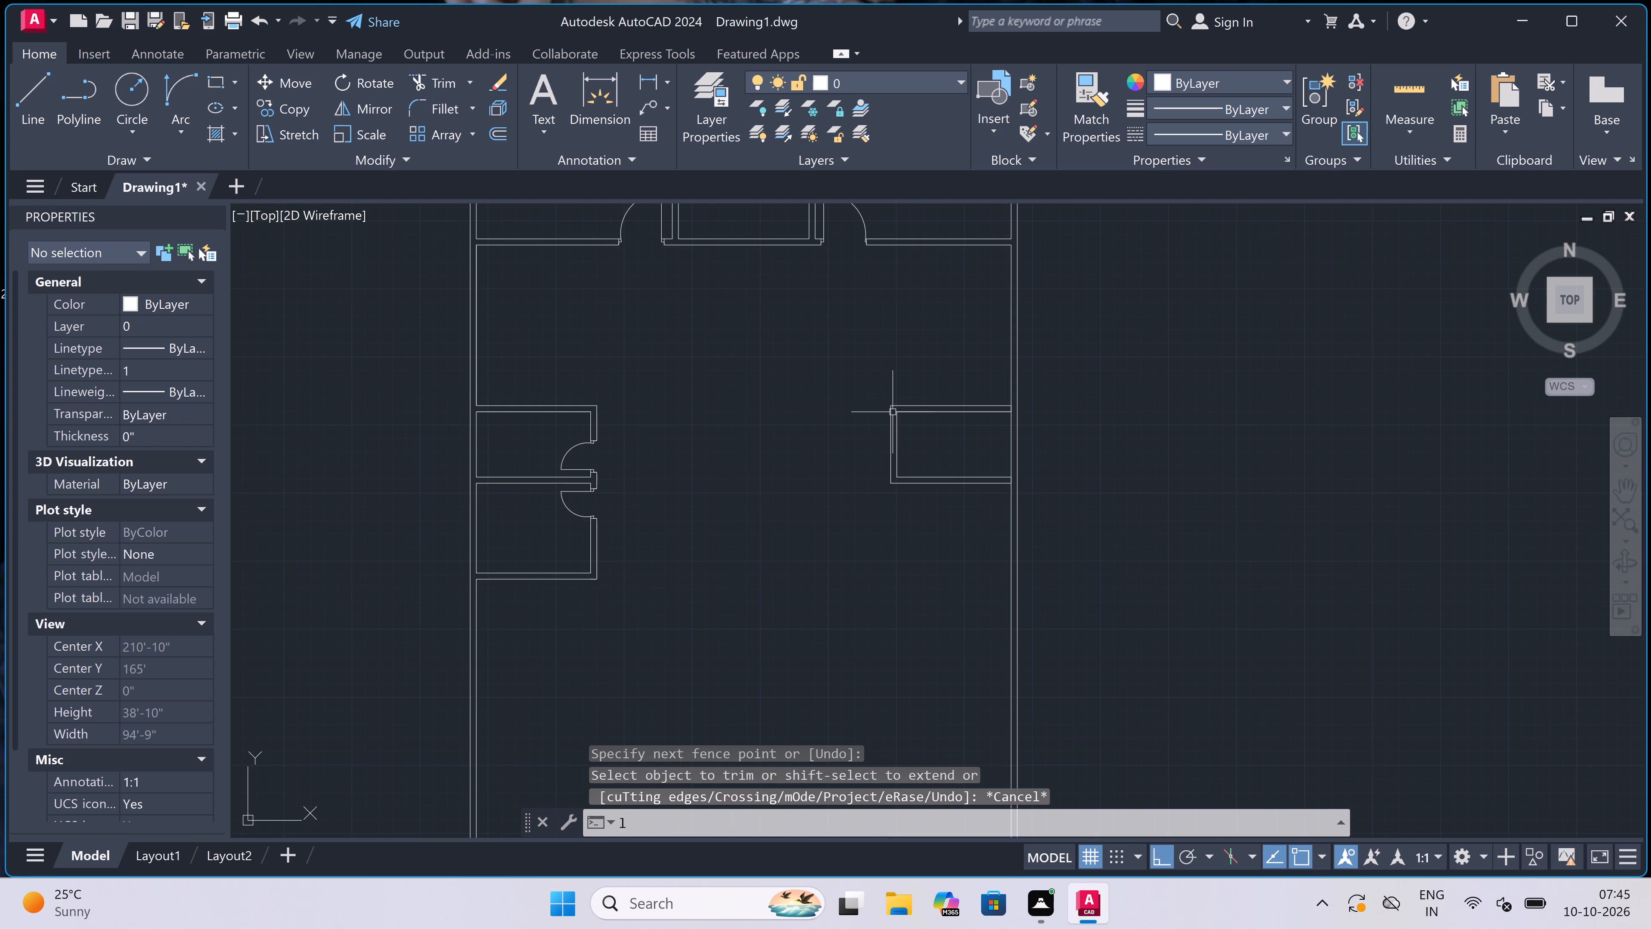
pyautogui.press('space')
pyautogui.scroll(2, 897, 516)
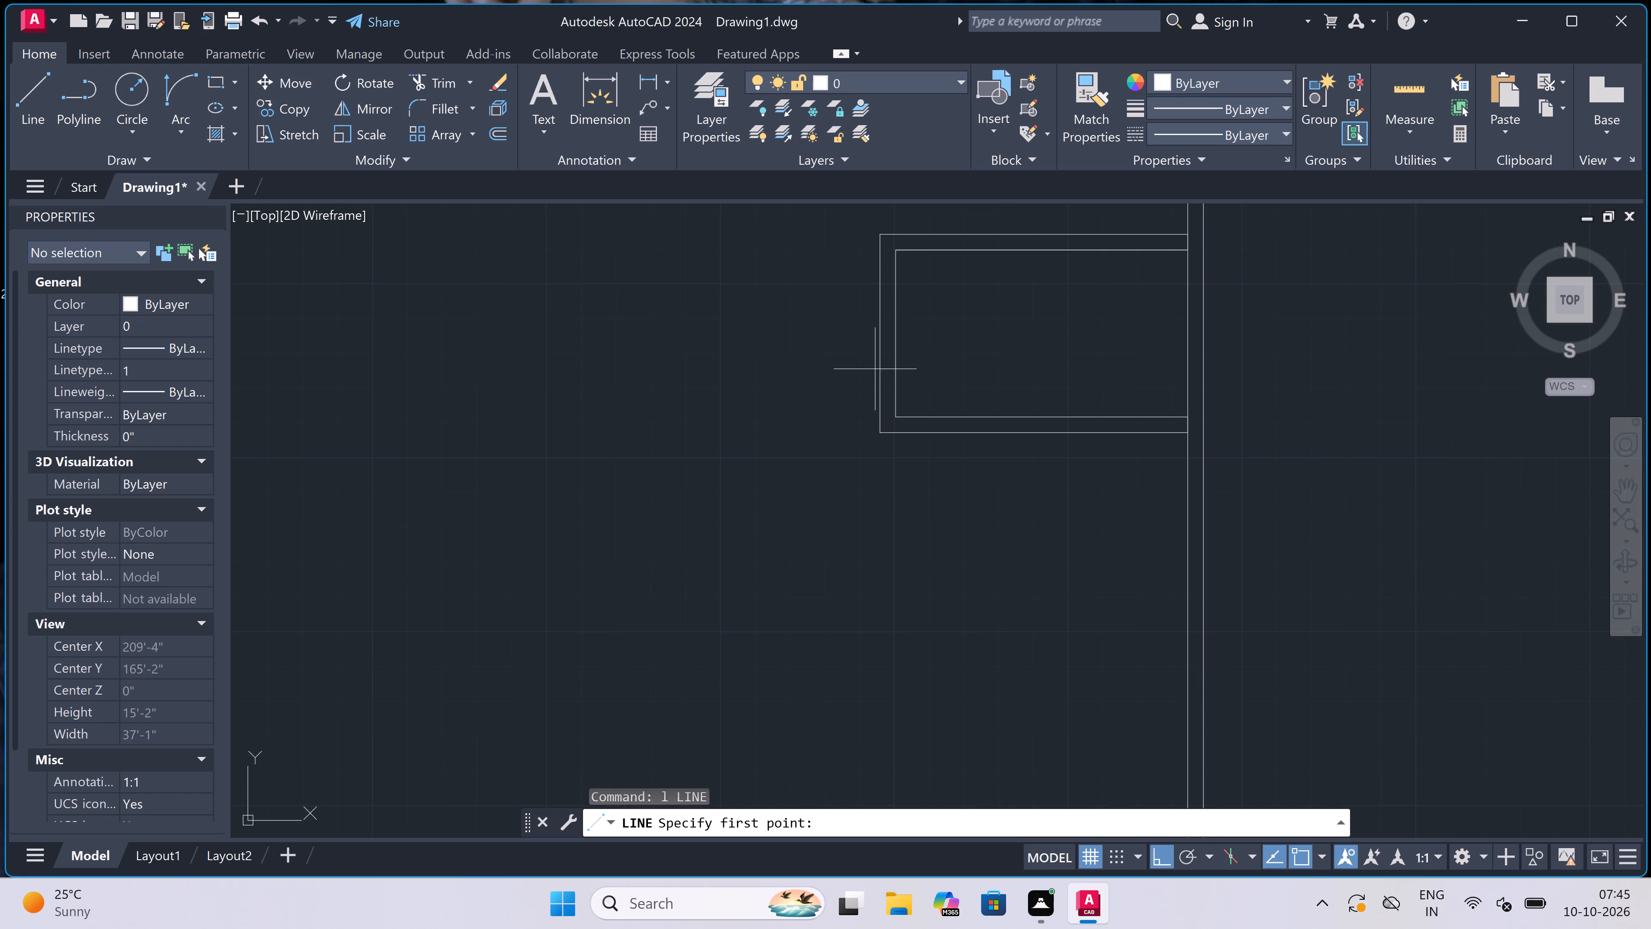
pyautogui.scroll(3, 885, 384)
pyautogui.click(863, 470)
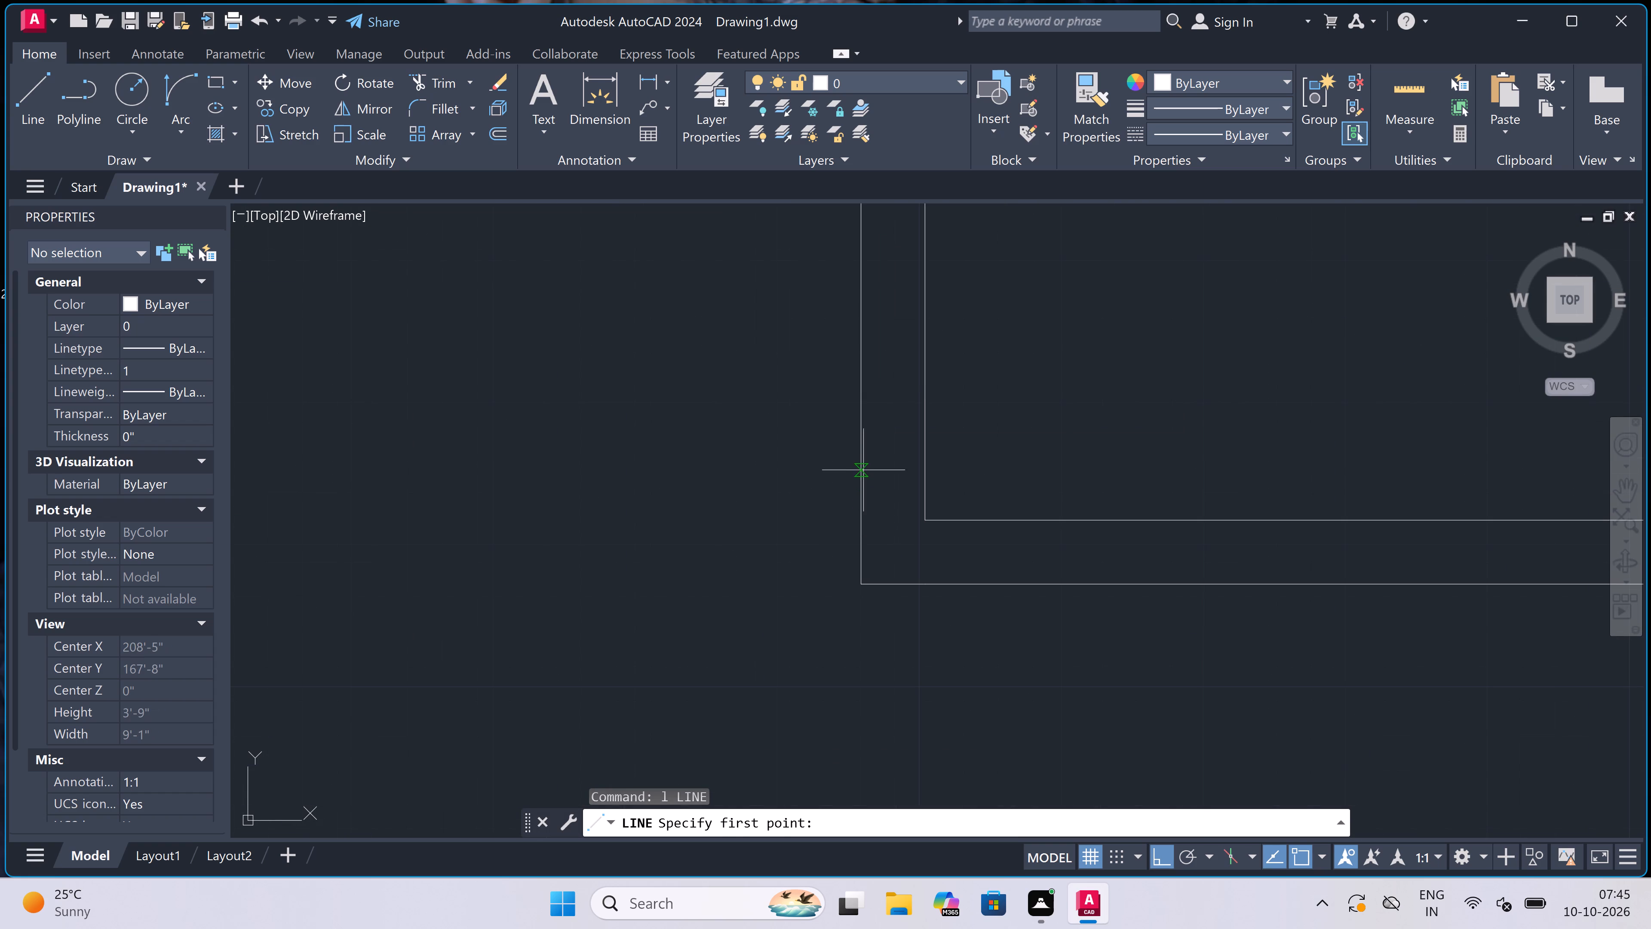
pyautogui.click(921, 471)
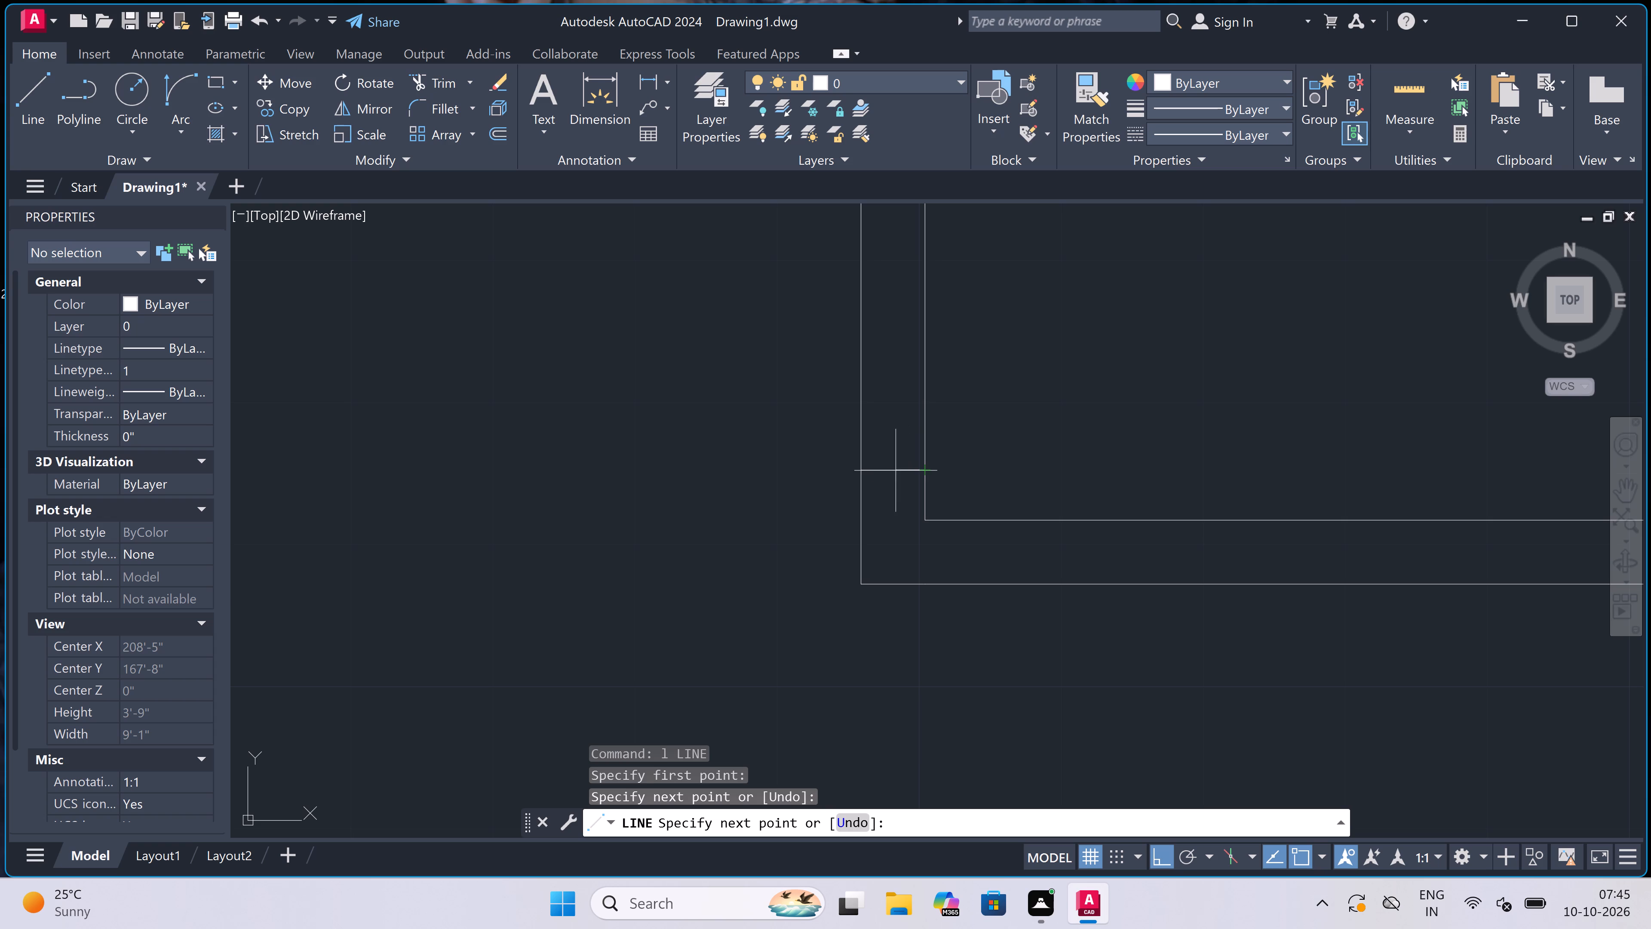
pyautogui.click(887, 468)
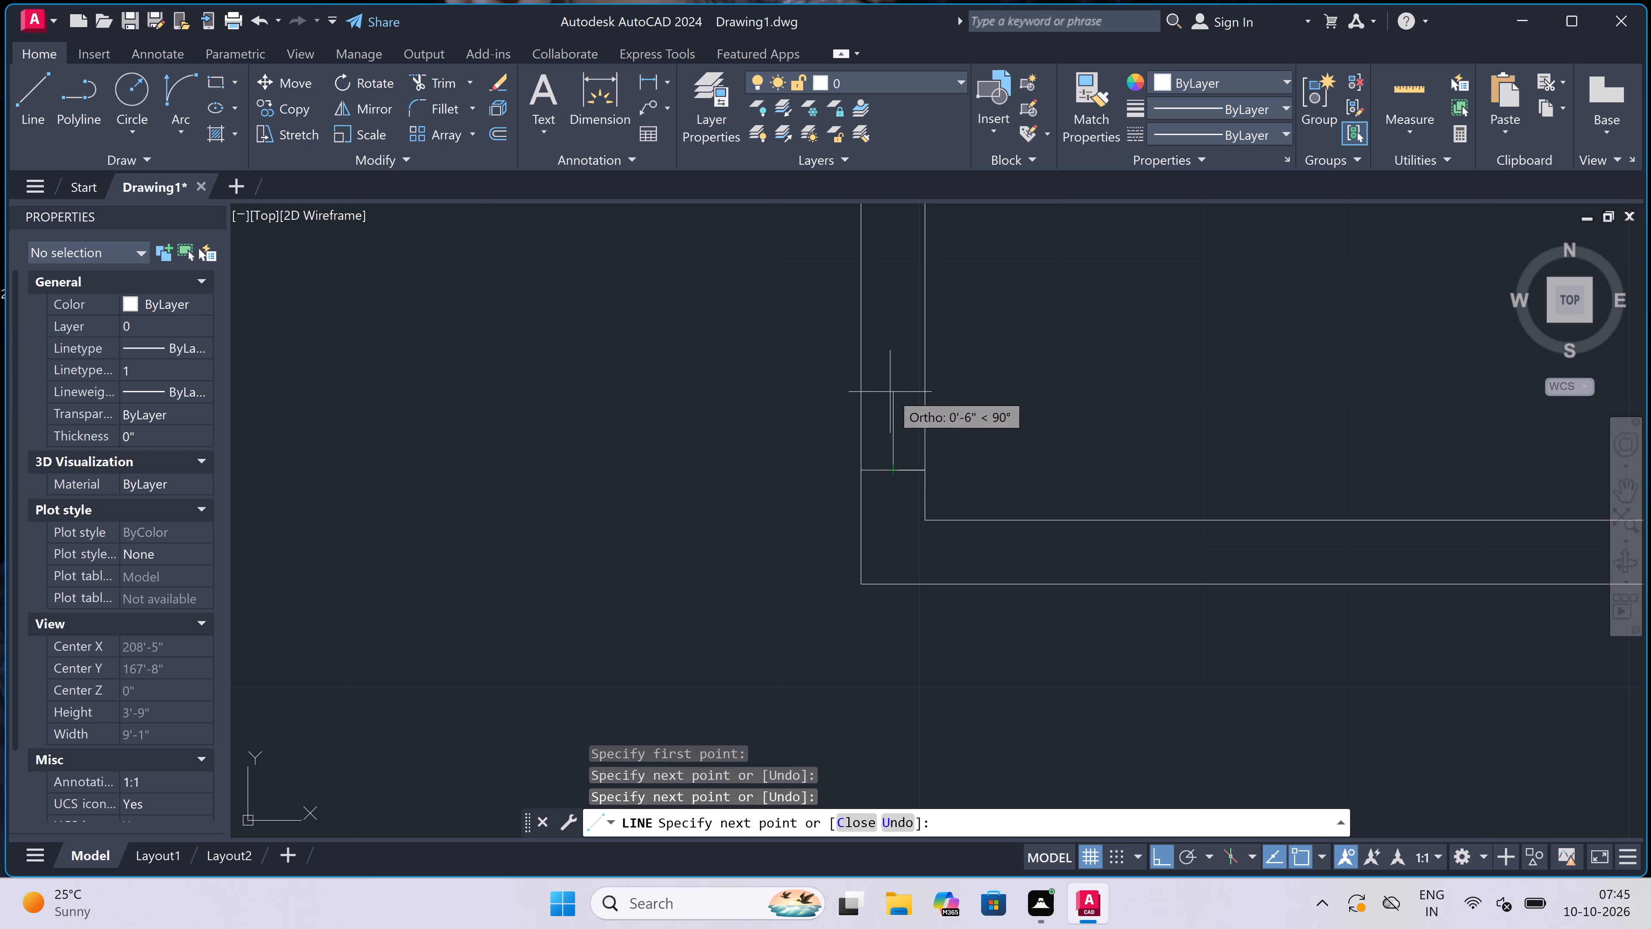
pyautogui.write('2"')
pyautogui.press('space')
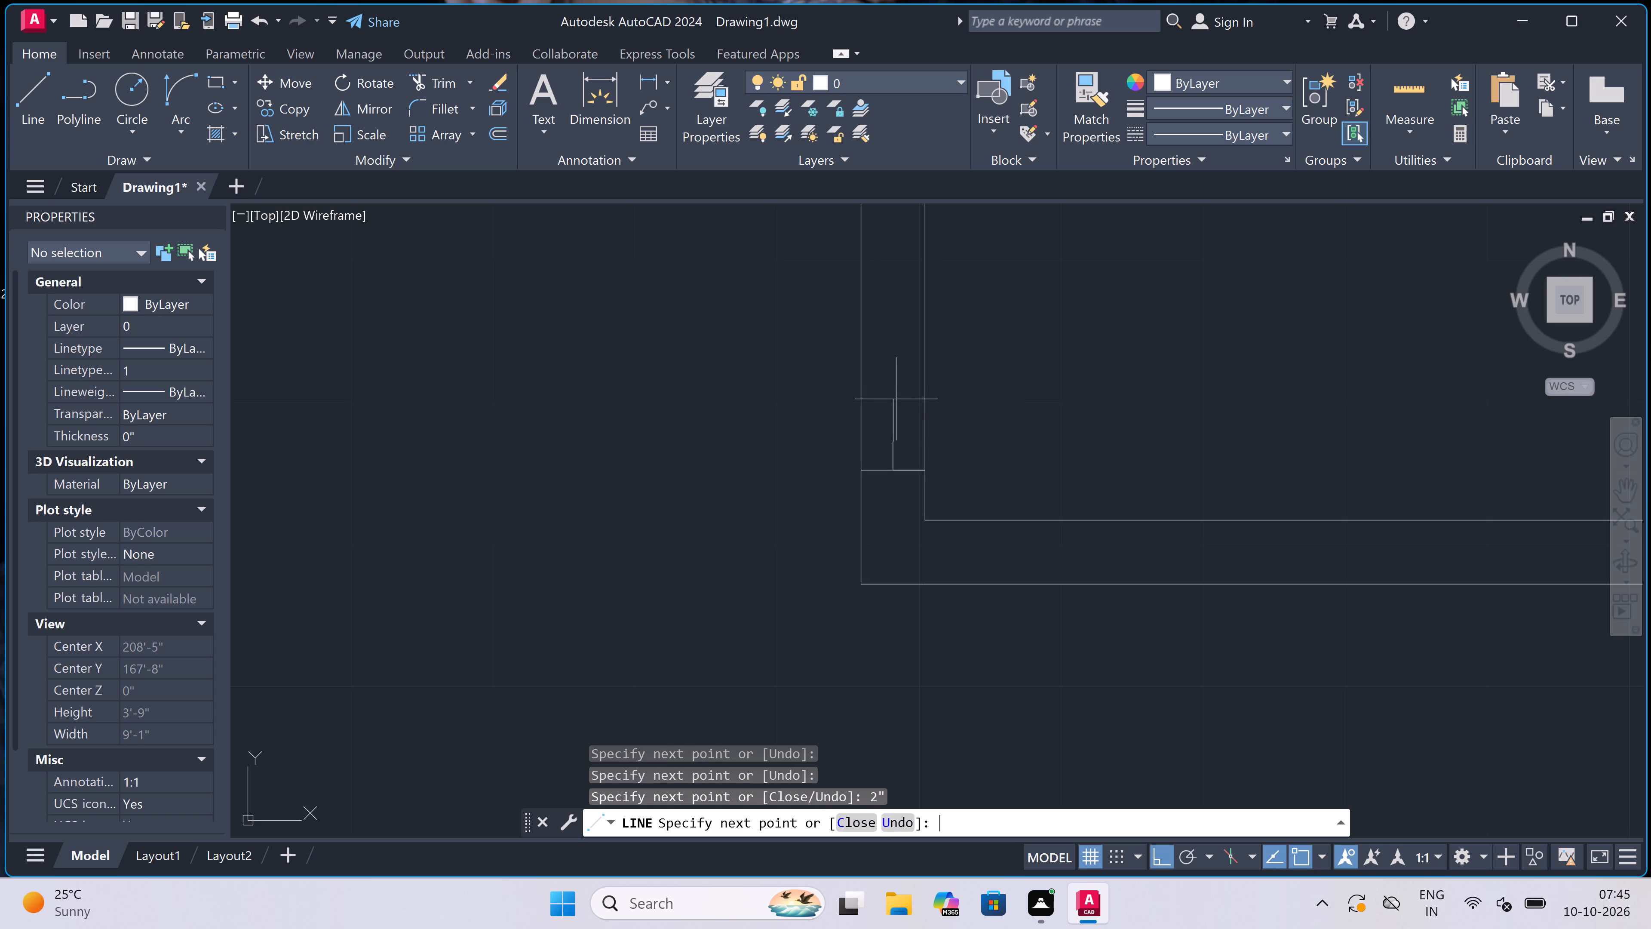
pyautogui.write("2'")
pyautogui.press('space')
pyautogui.press('Escape')
# Draw the upper door jamb across the right enclosure's left wall, with a 2" stop downward from its midpoint.
pyautogui.press('space')
pyautogui.scroll(-3, 903, 435)
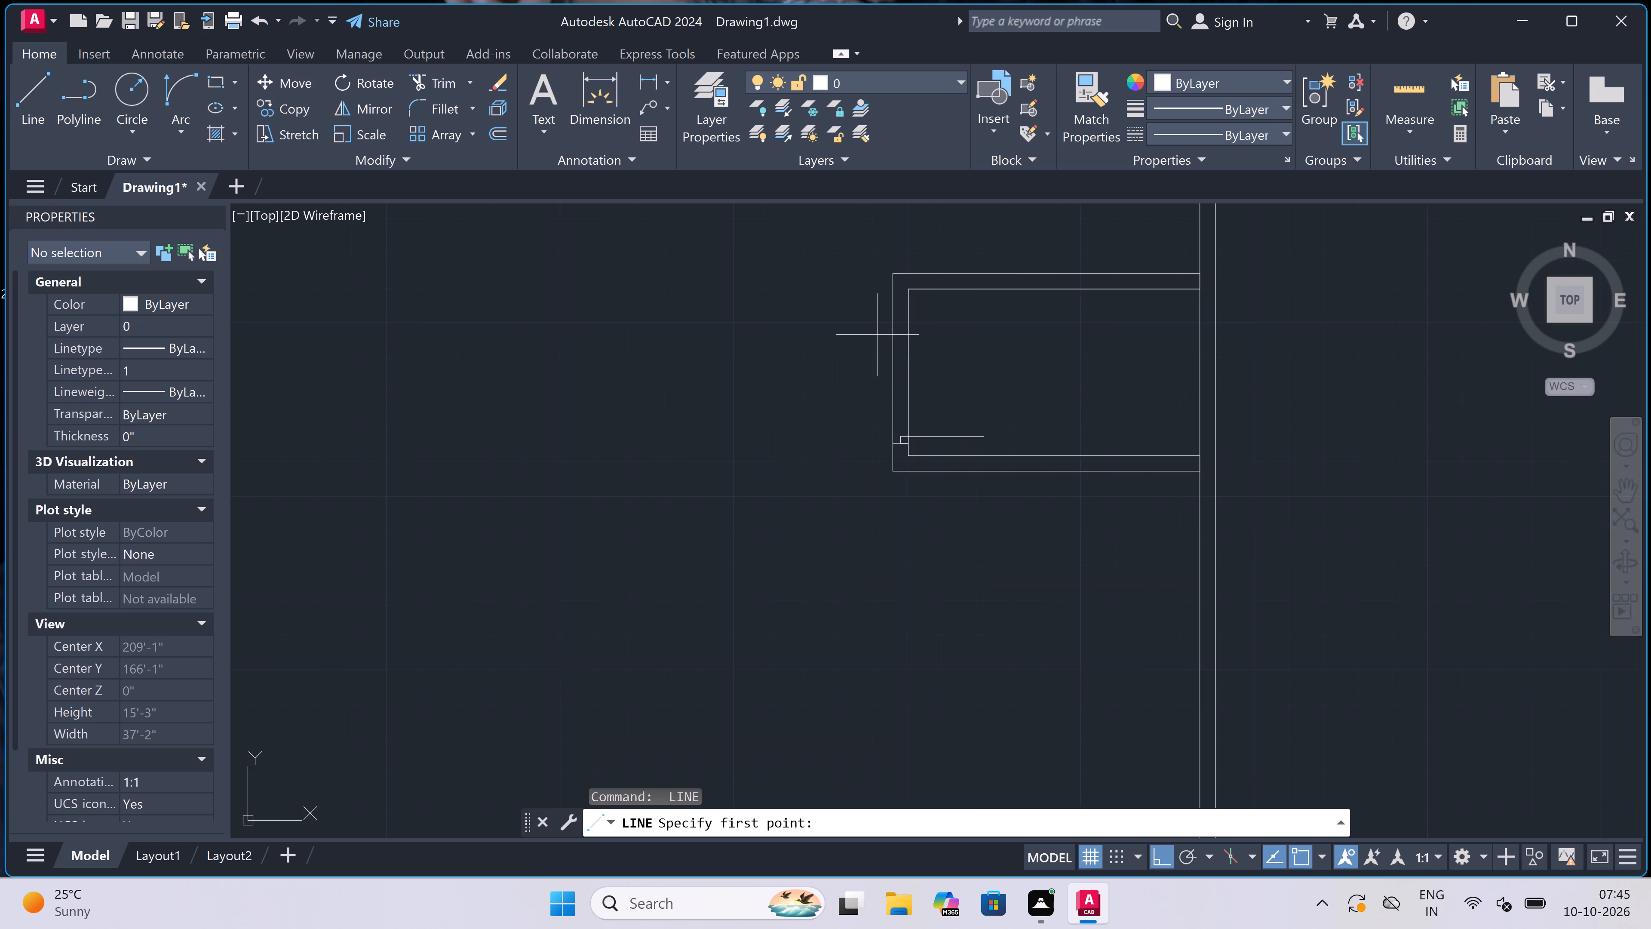
pyautogui.scroll(2, 899, 348)
pyautogui.click(884, 367)
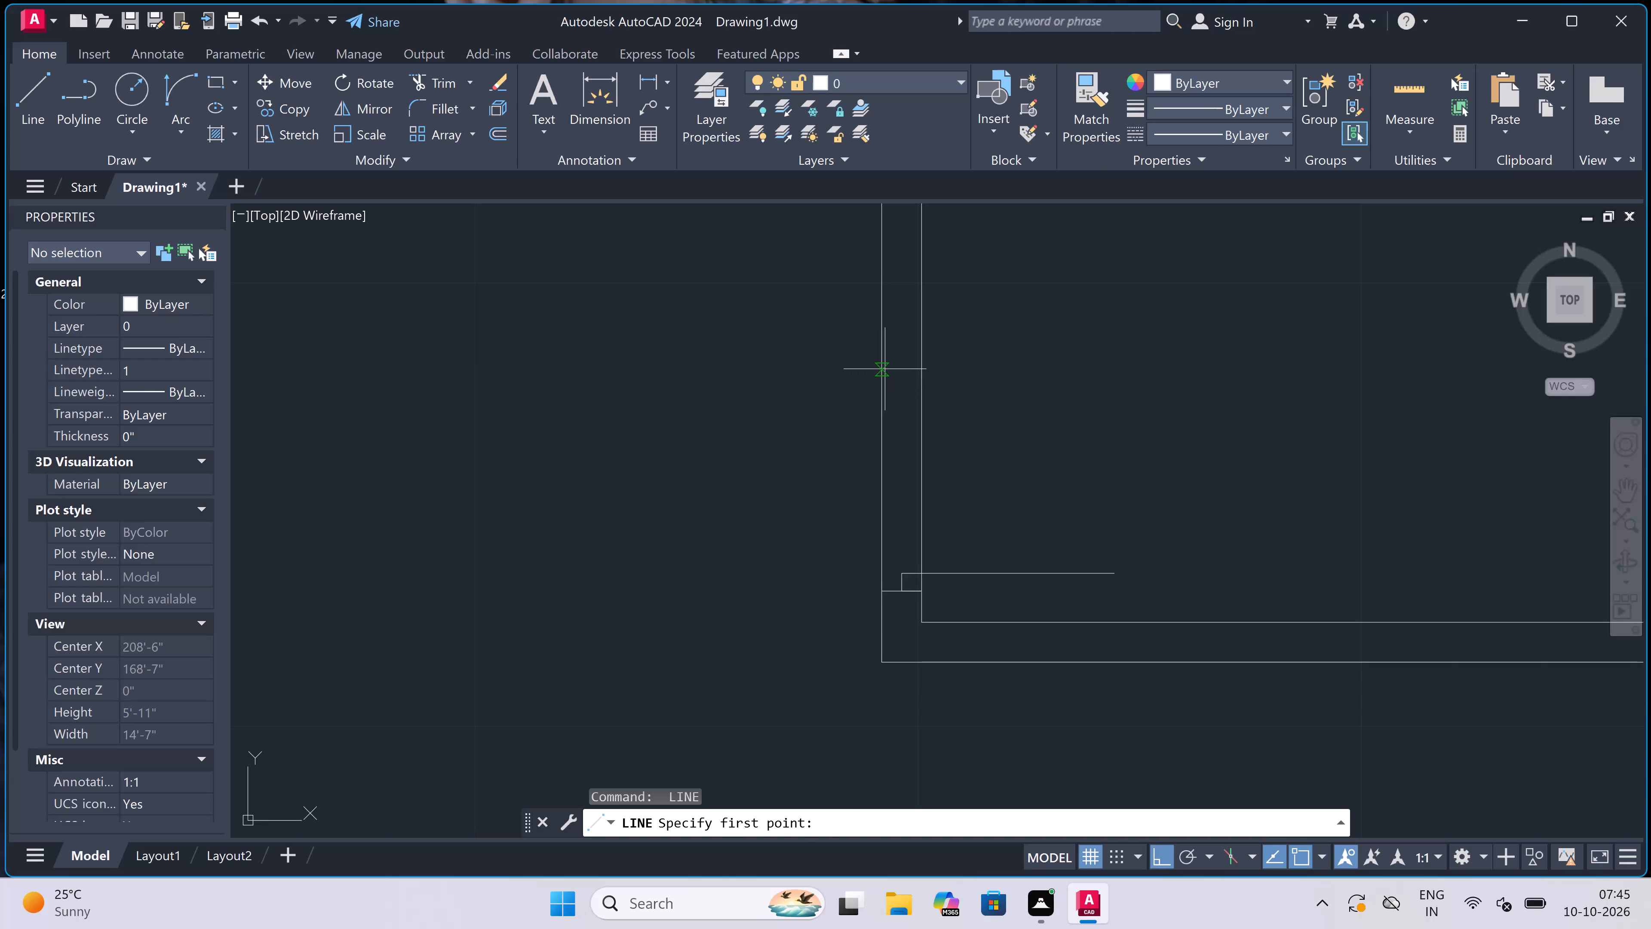
pyautogui.click(914, 370)
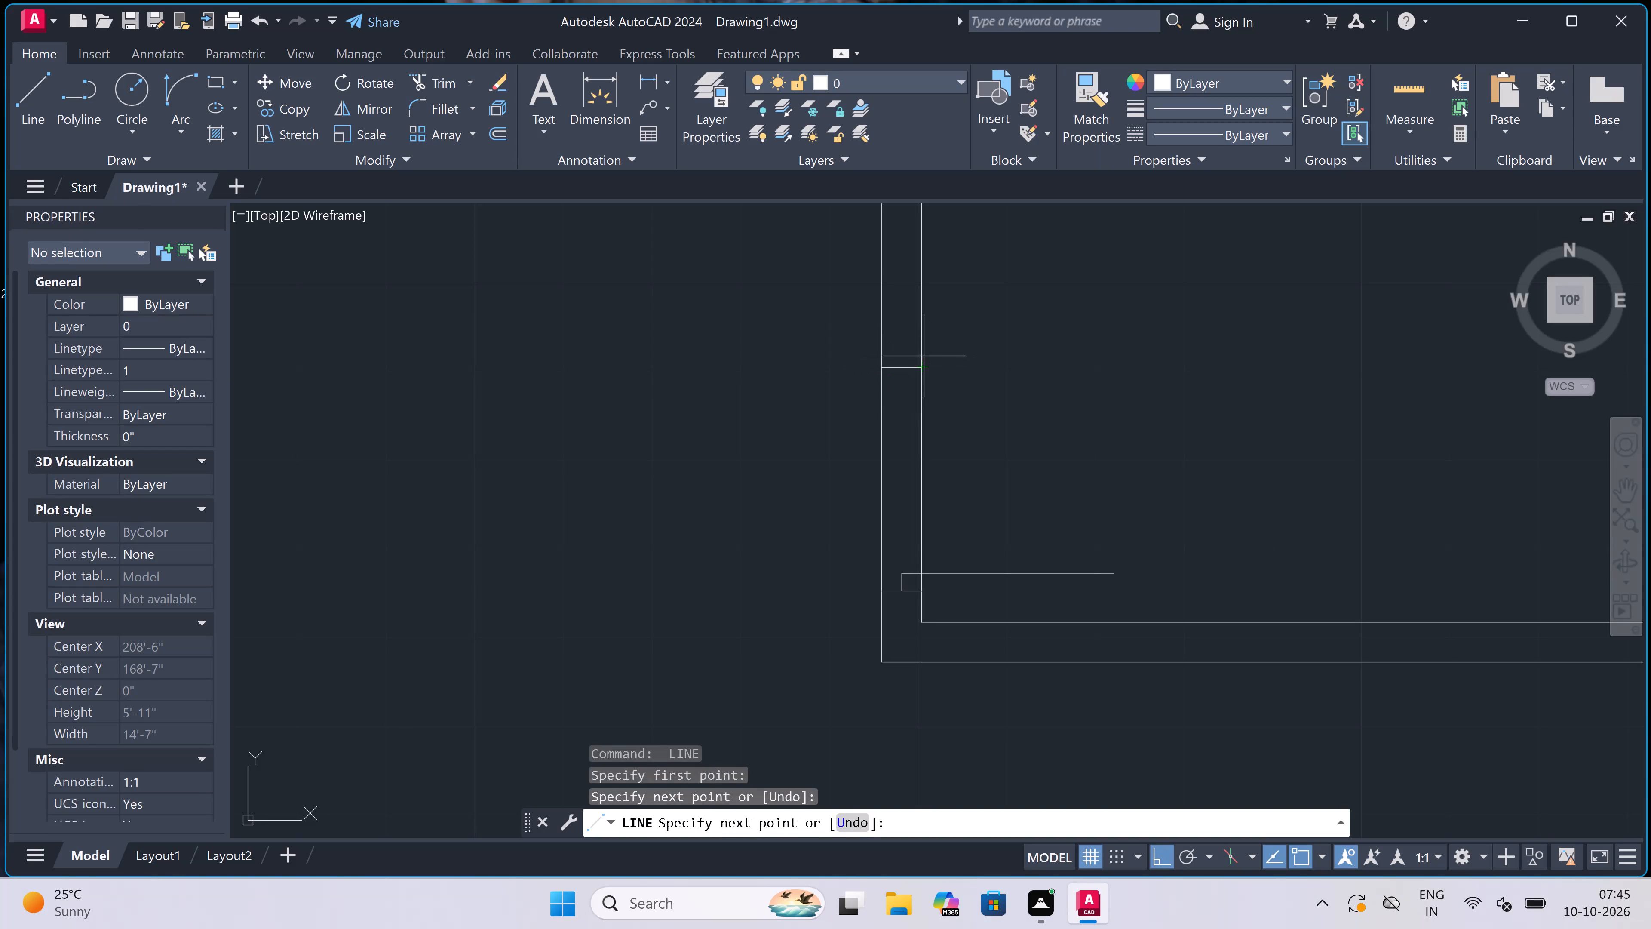
pyautogui.click(895, 372)
pyautogui.write('2"')
pyautogui.press('space')
pyautogui.press('Escape')
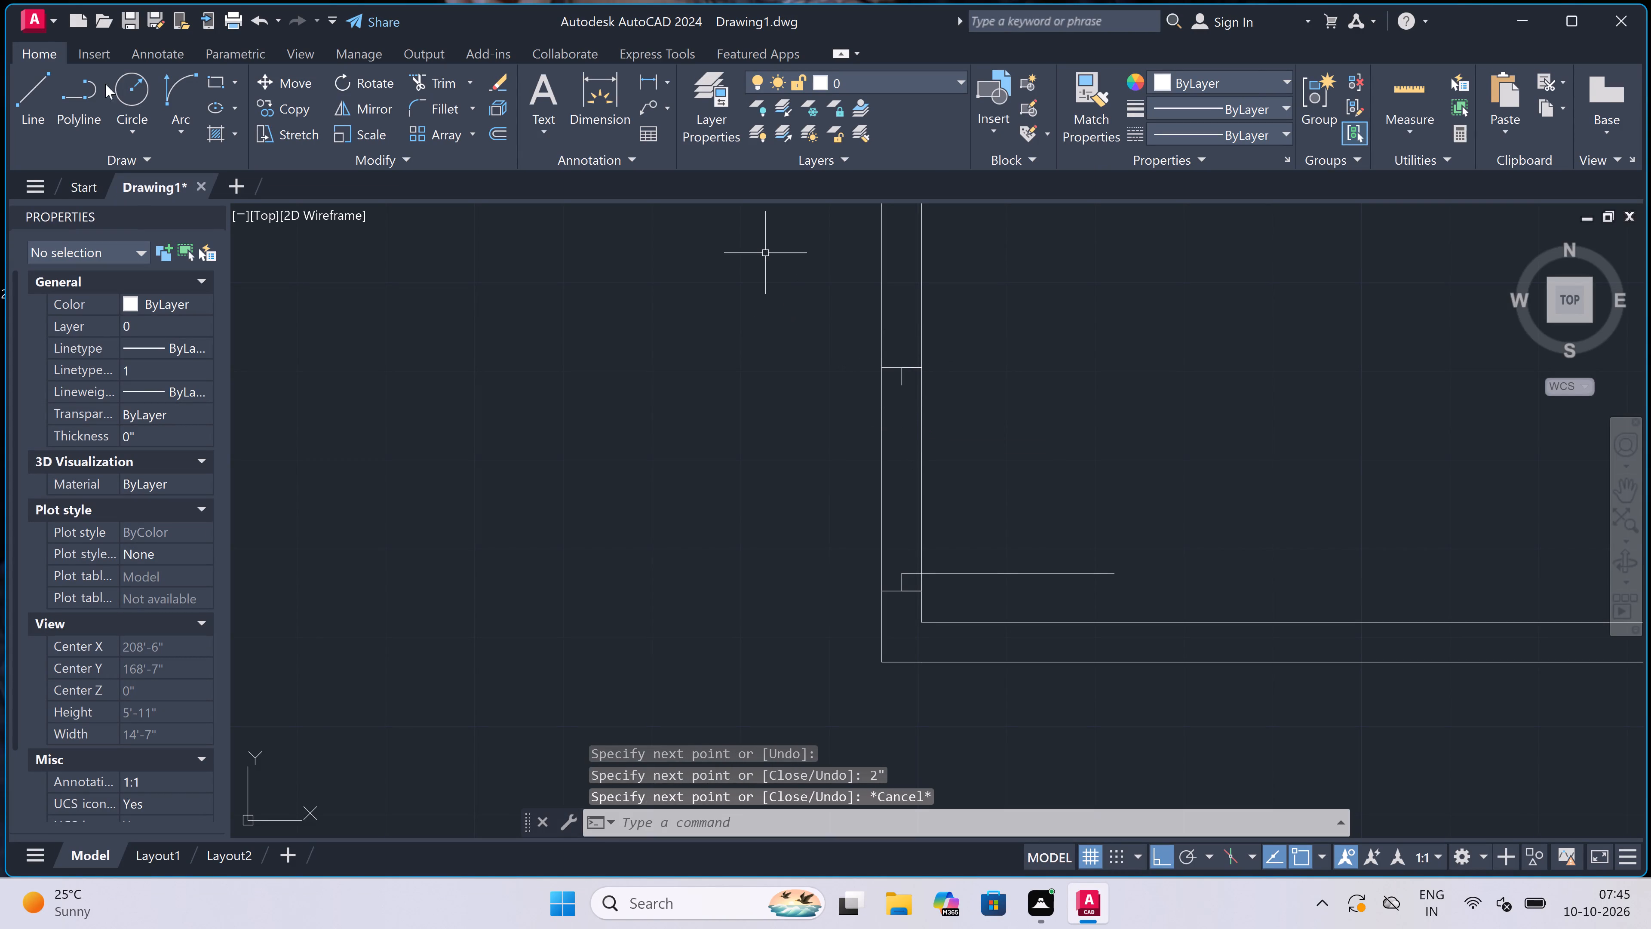
# Draw the door swing arc from the leaf's free end to the upper stop's end, curving into the right enclosure.
pyautogui.click(180, 85)
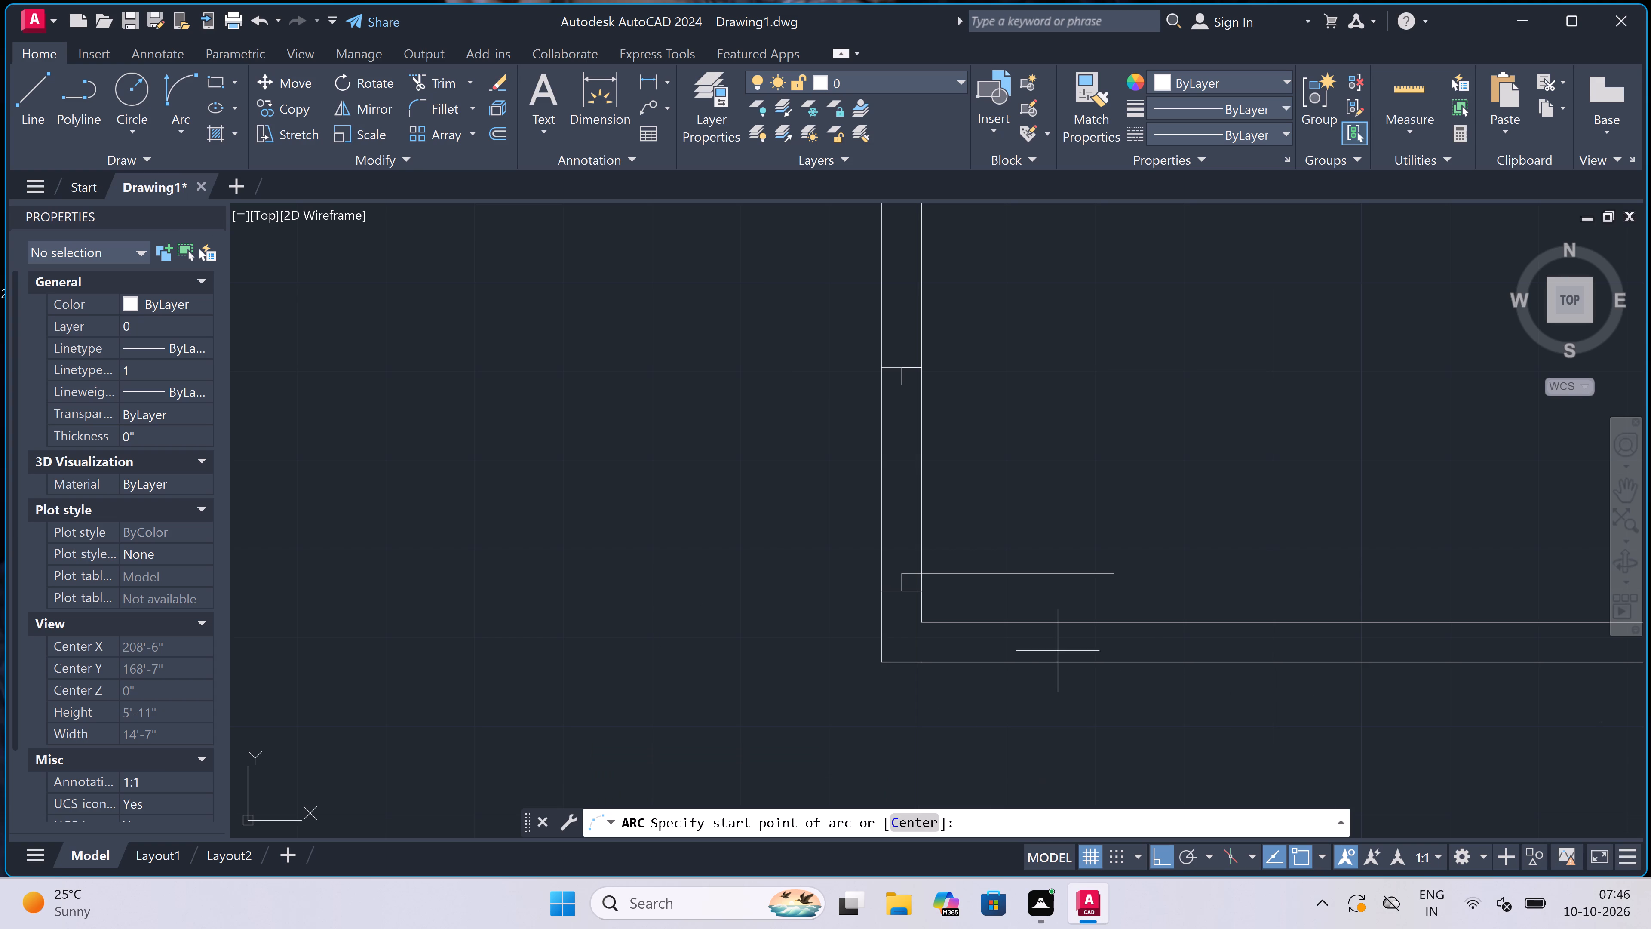
pyautogui.doubleClick(1117, 567)
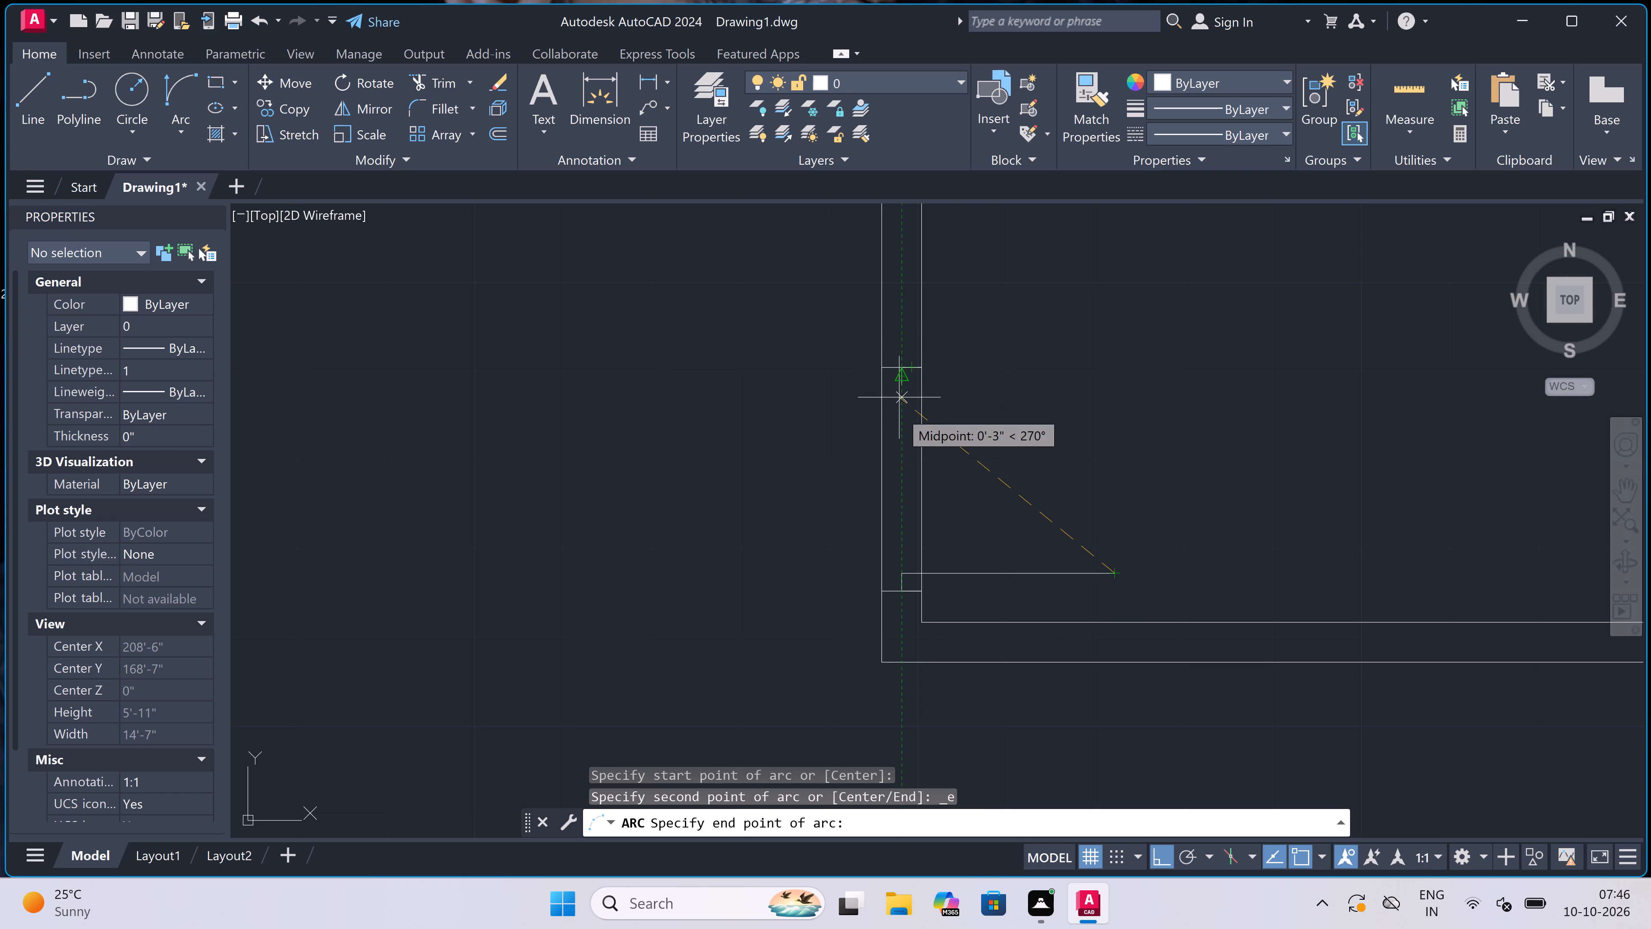
pyautogui.scroll(3, 897, 378)
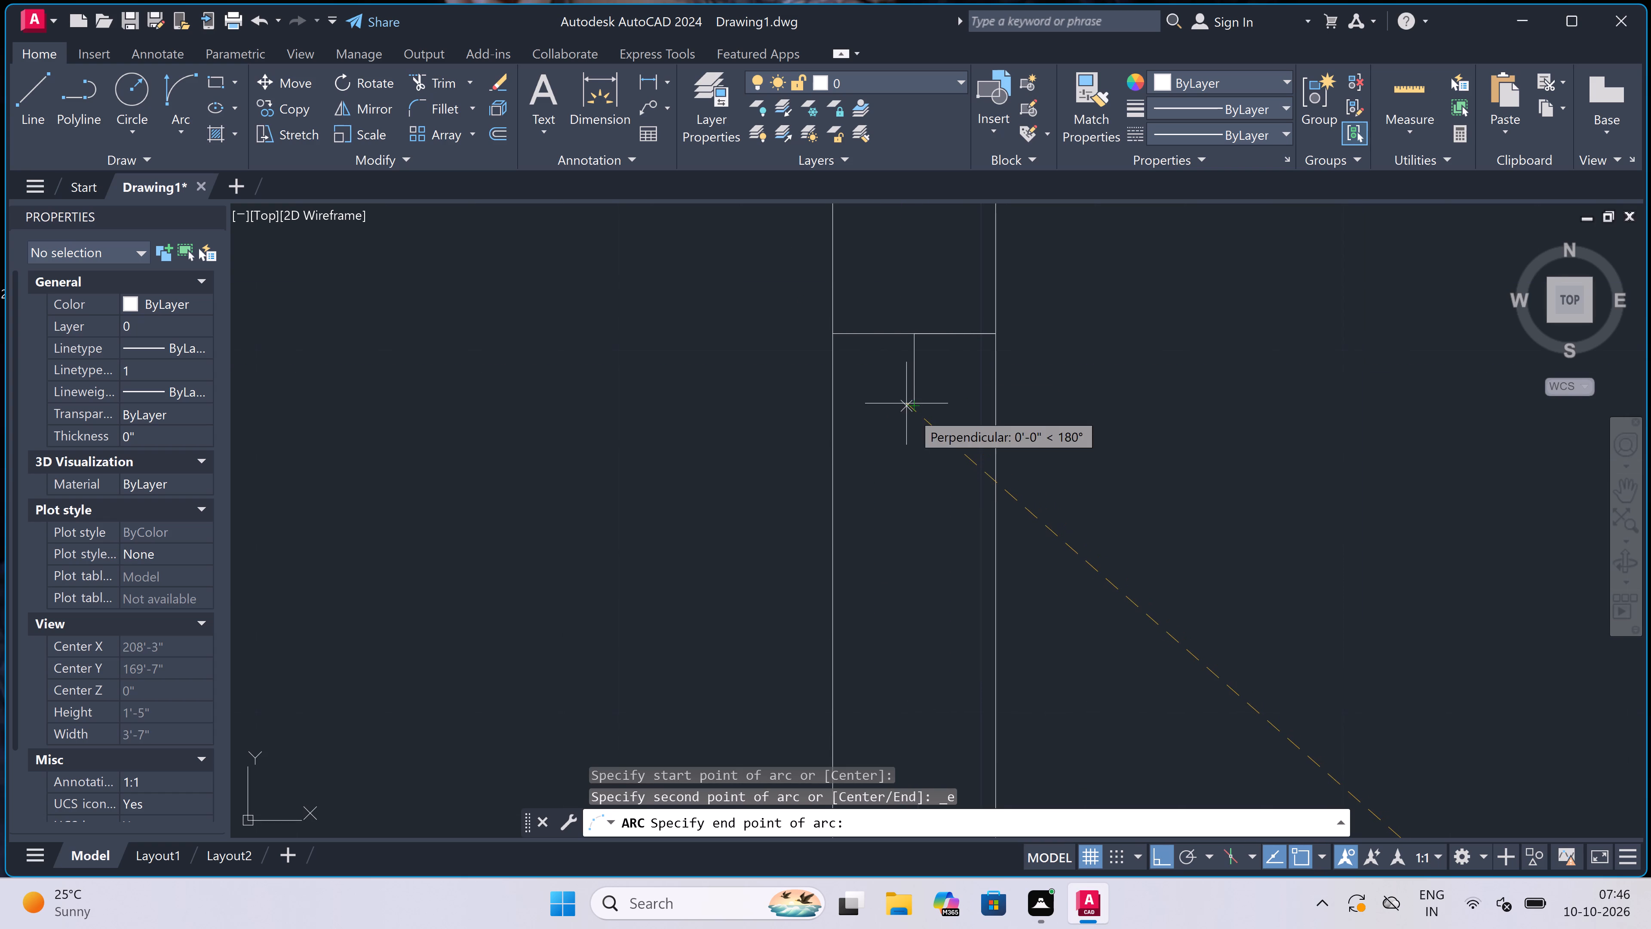
pyautogui.click(917, 403)
pyautogui.scroll(-3, 917, 403)
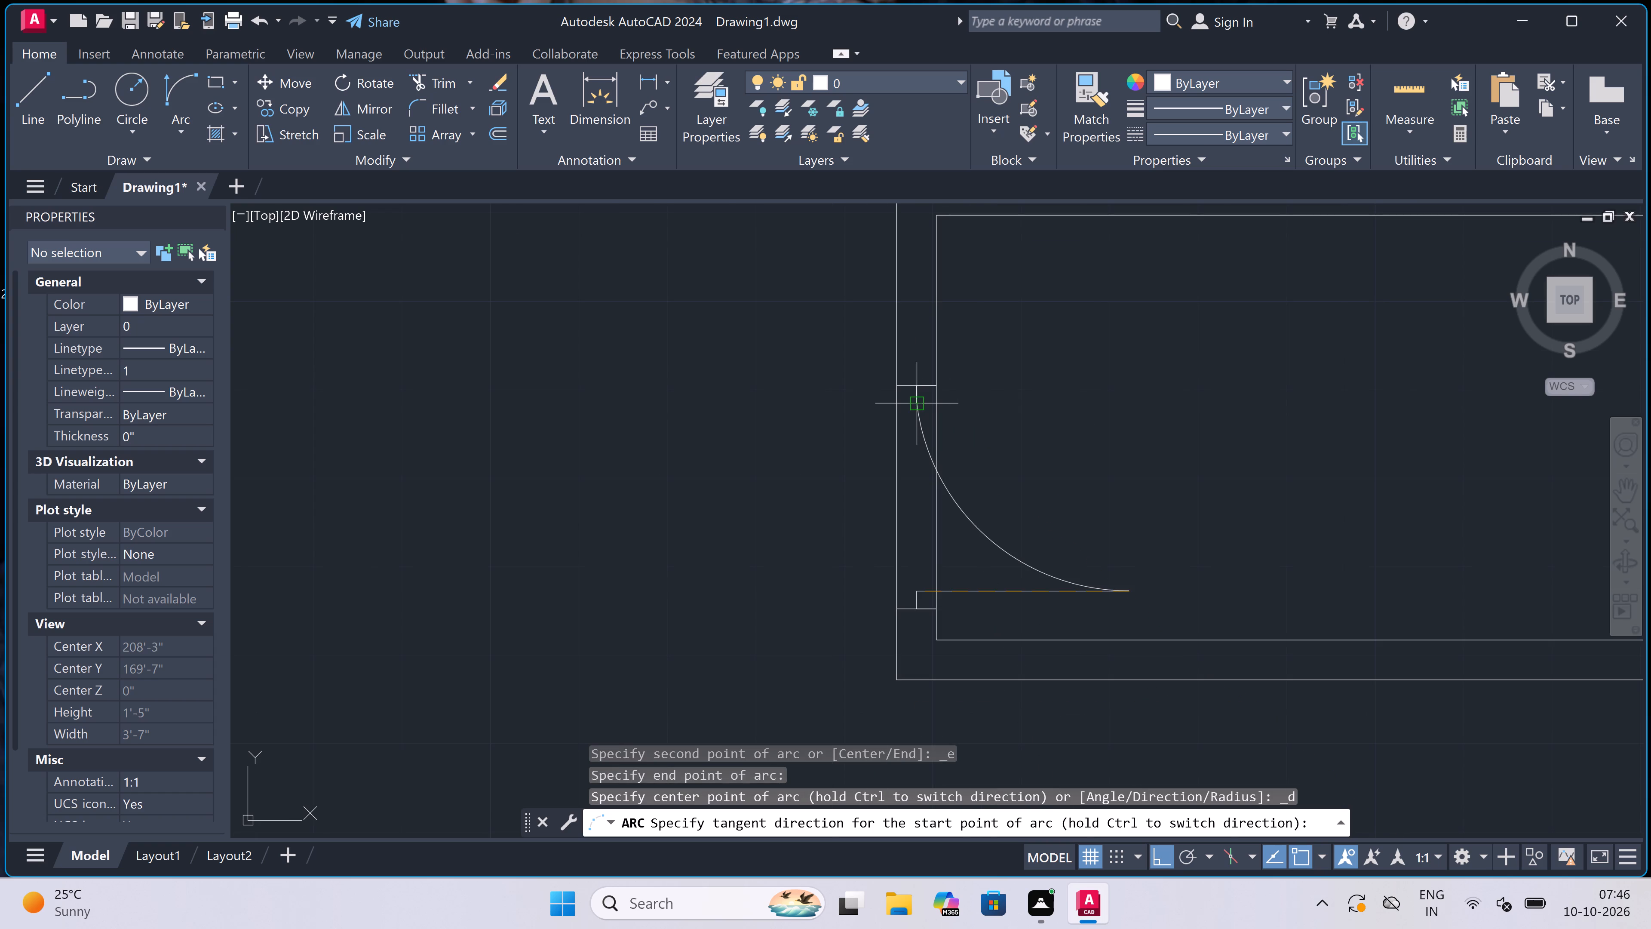
pyautogui.click(1107, 333)
# Trim both wall lines across the right enclosure's door opening between the two jambs.
pyautogui.press('t')
pyautogui.press('r')
pyautogui.press('space')
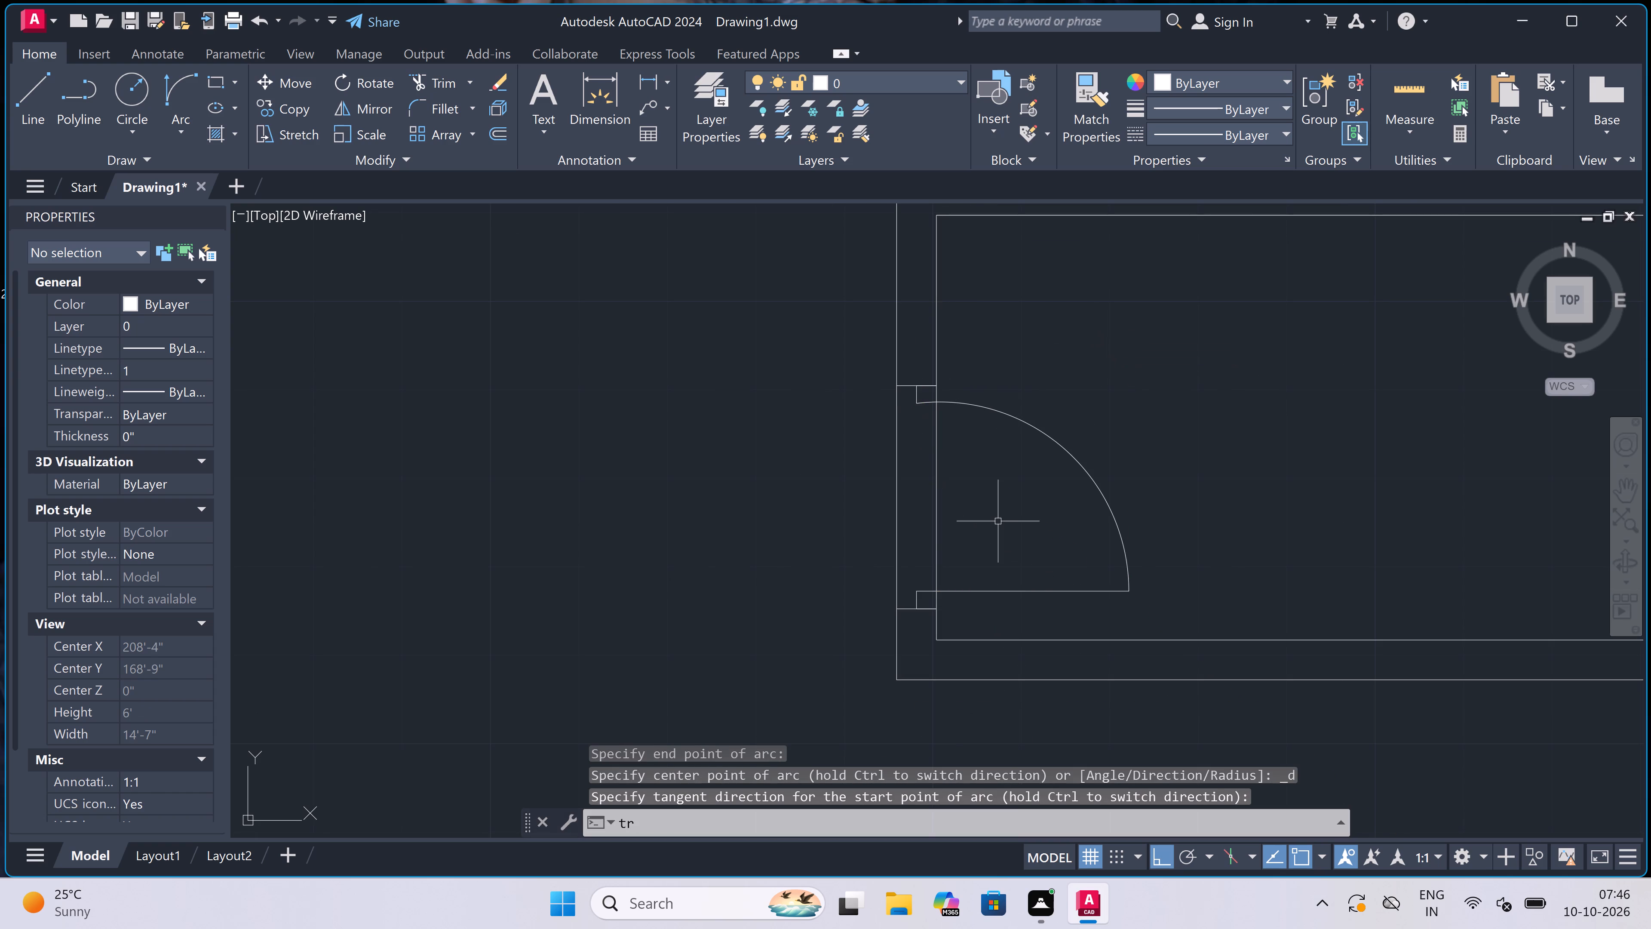
pyautogui.click(981, 543)
pyautogui.doubleClick(740, 489)
pyautogui.press('Escape')
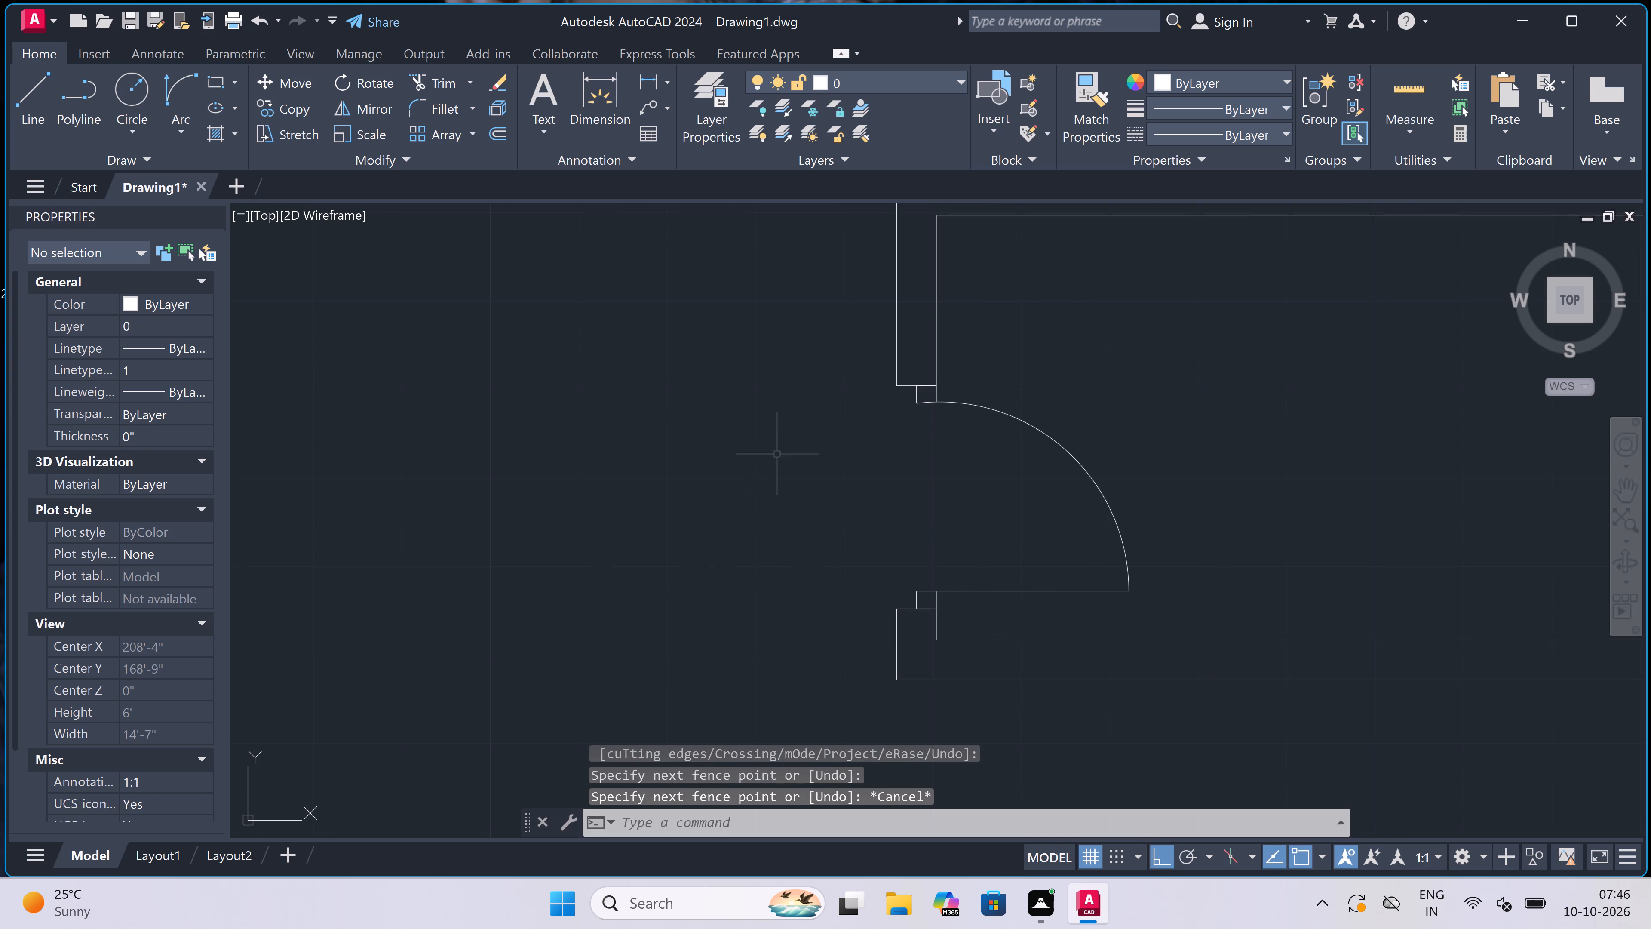
# Outline a space below the right enclosure: 5'6" down the right wall's inner face, across to align with the enclosure's outer left corner, and up to it.
pyautogui.scroll(-4, 793, 429)
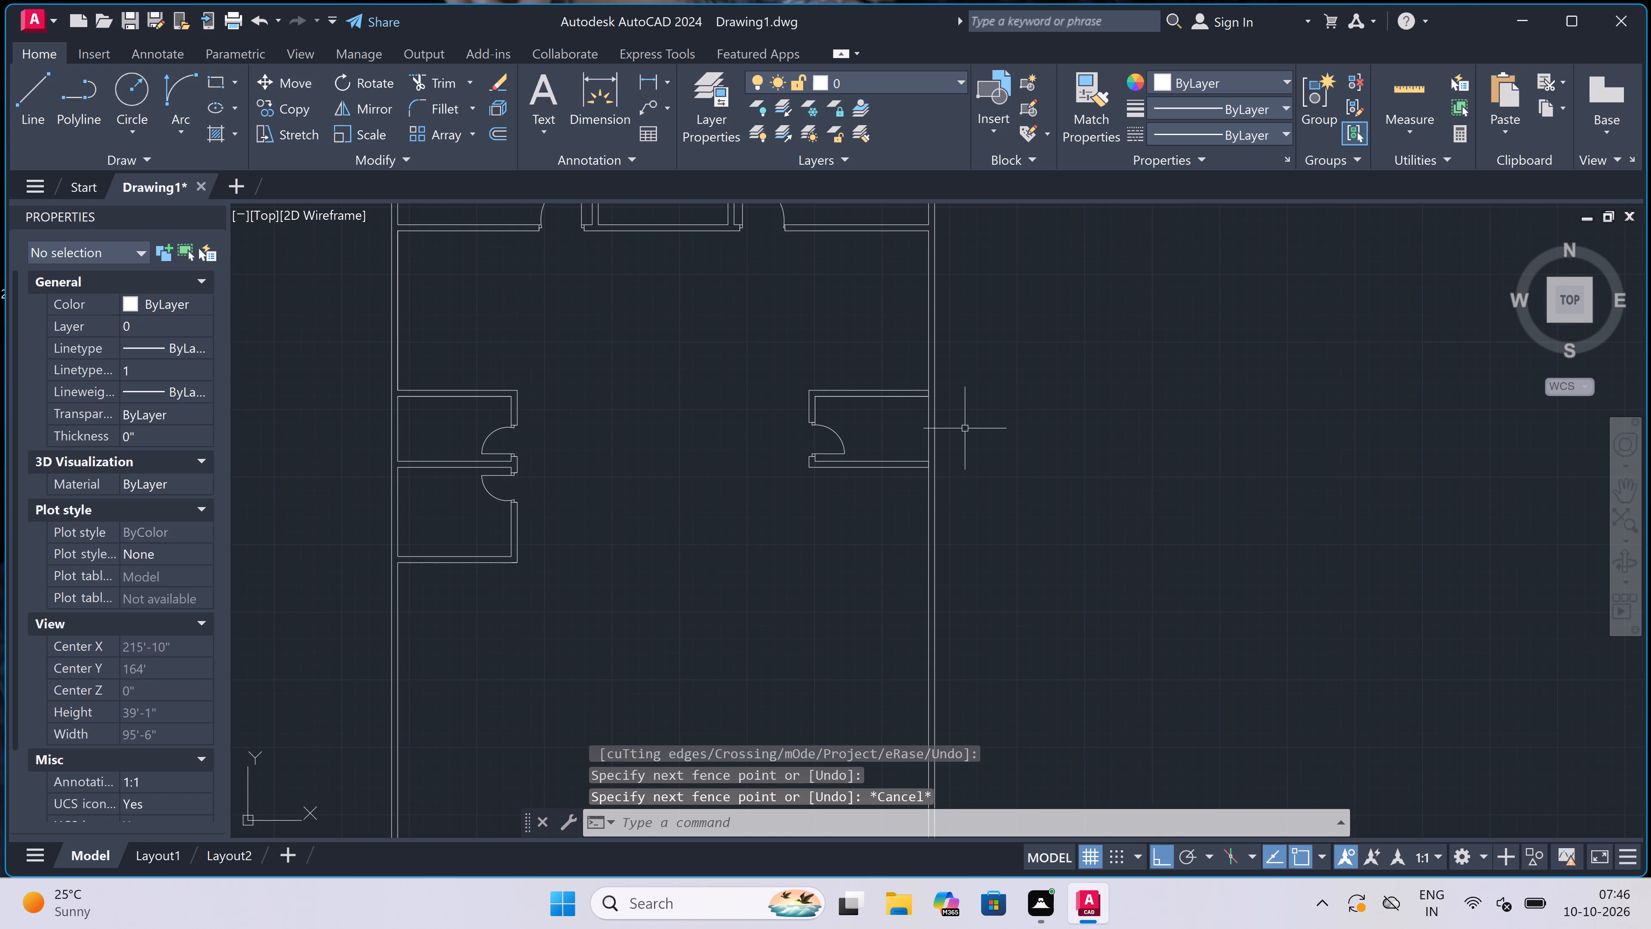
pyautogui.press('l')
pyautogui.press('space')
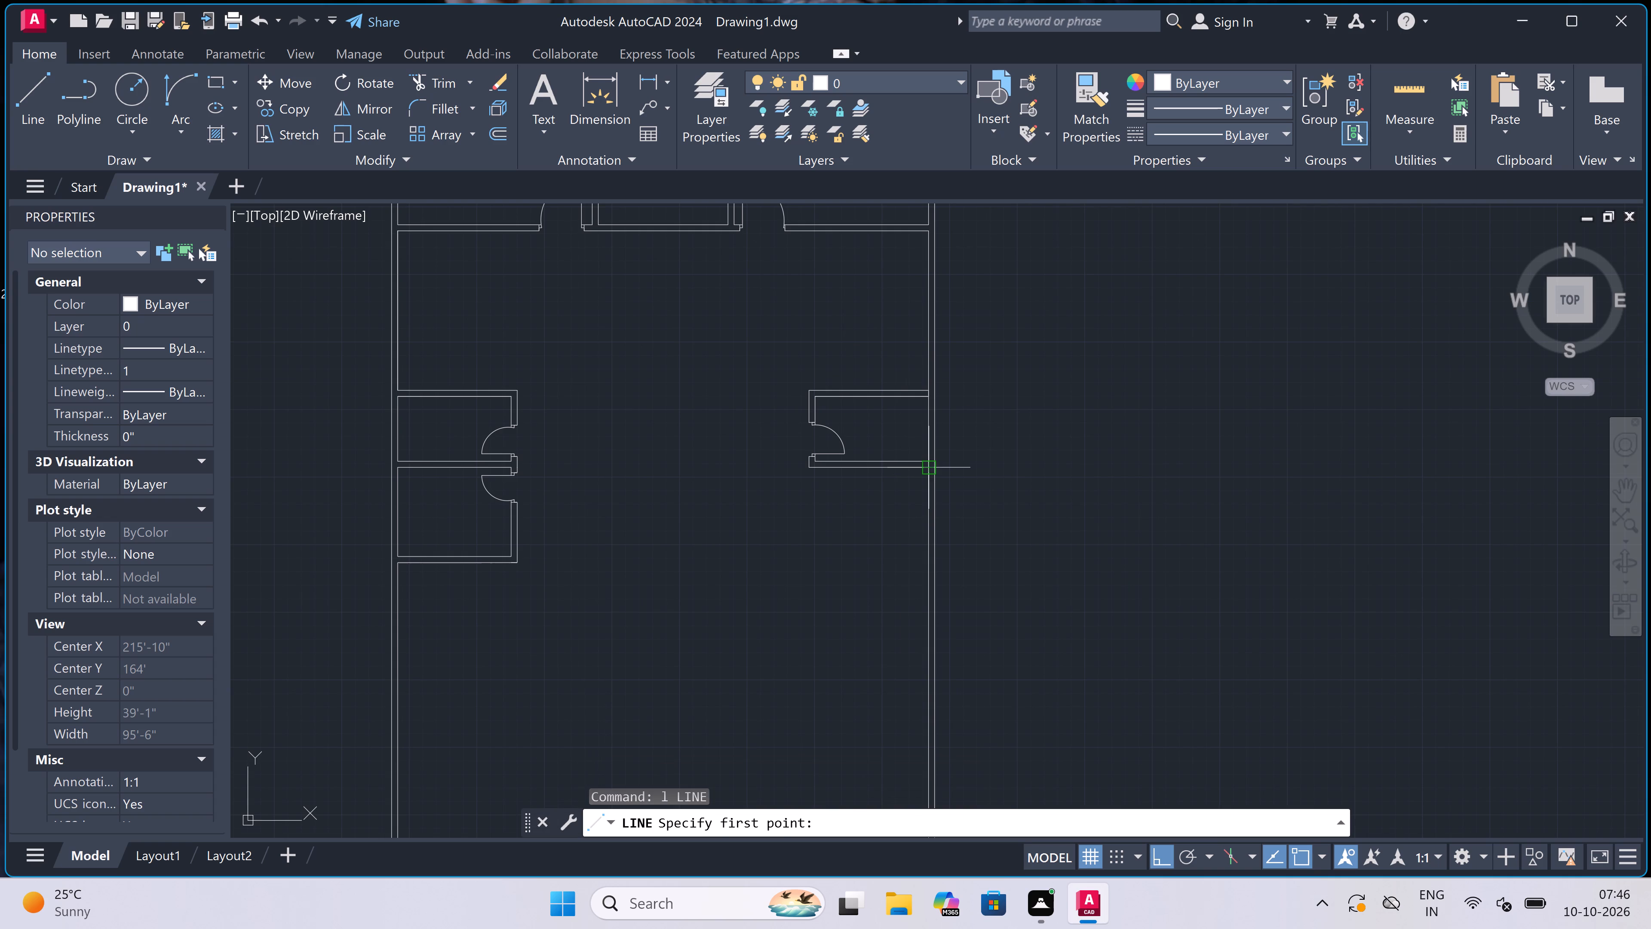
pyautogui.click(928, 469)
pyautogui.scroll(2, 924, 476)
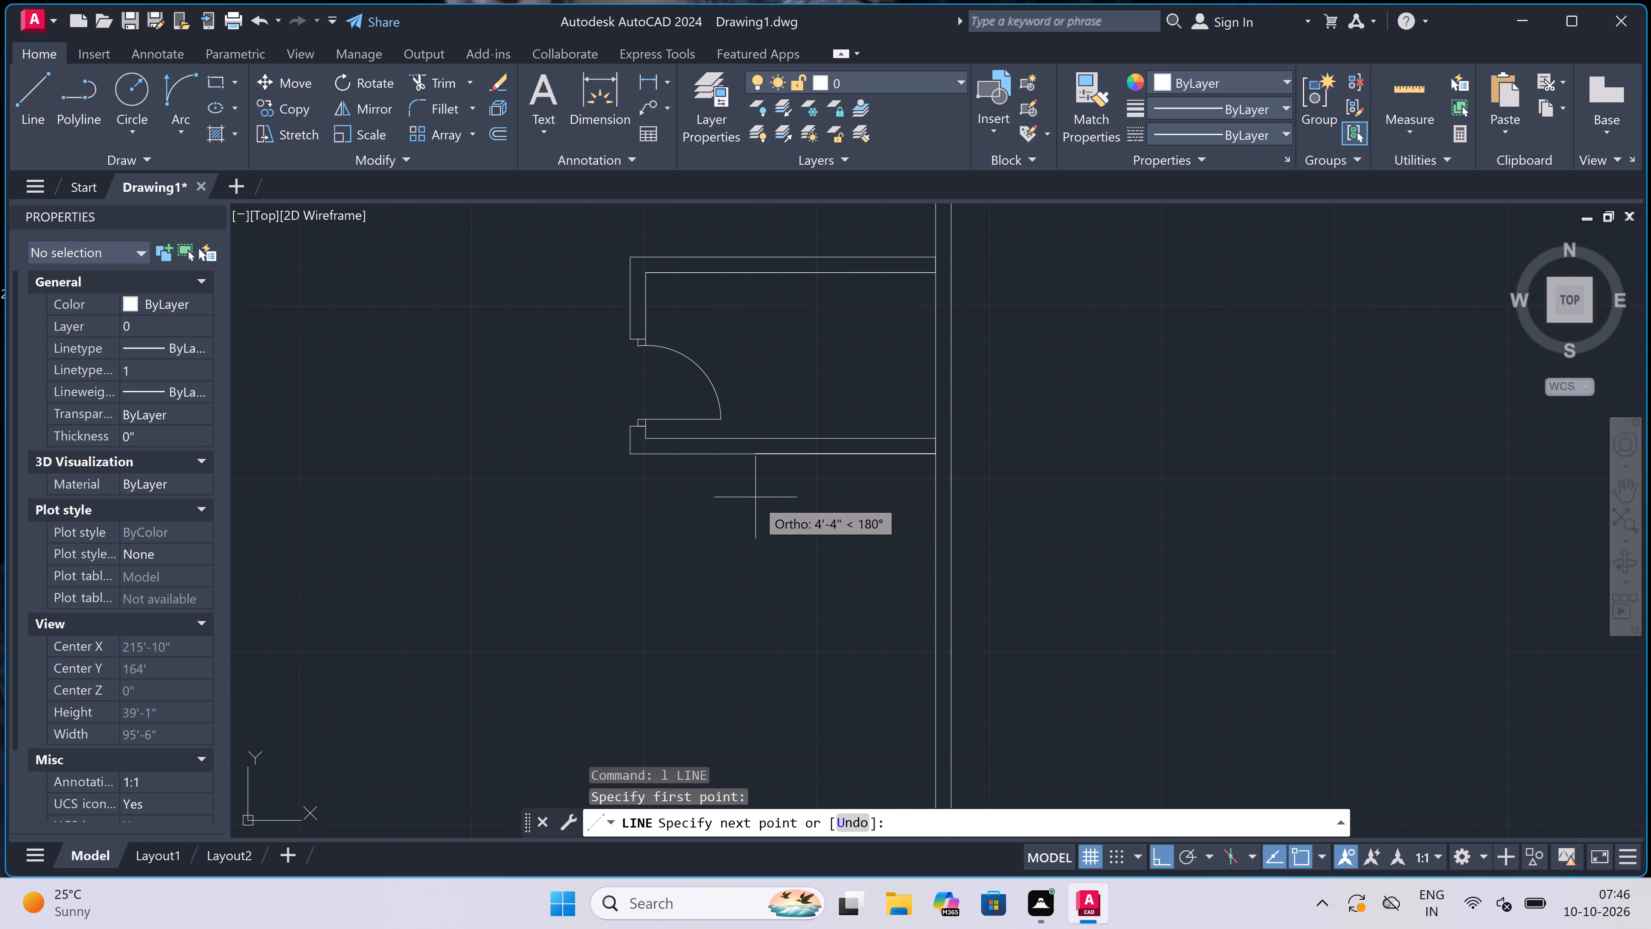
pyautogui.scroll(1, 755, 497)
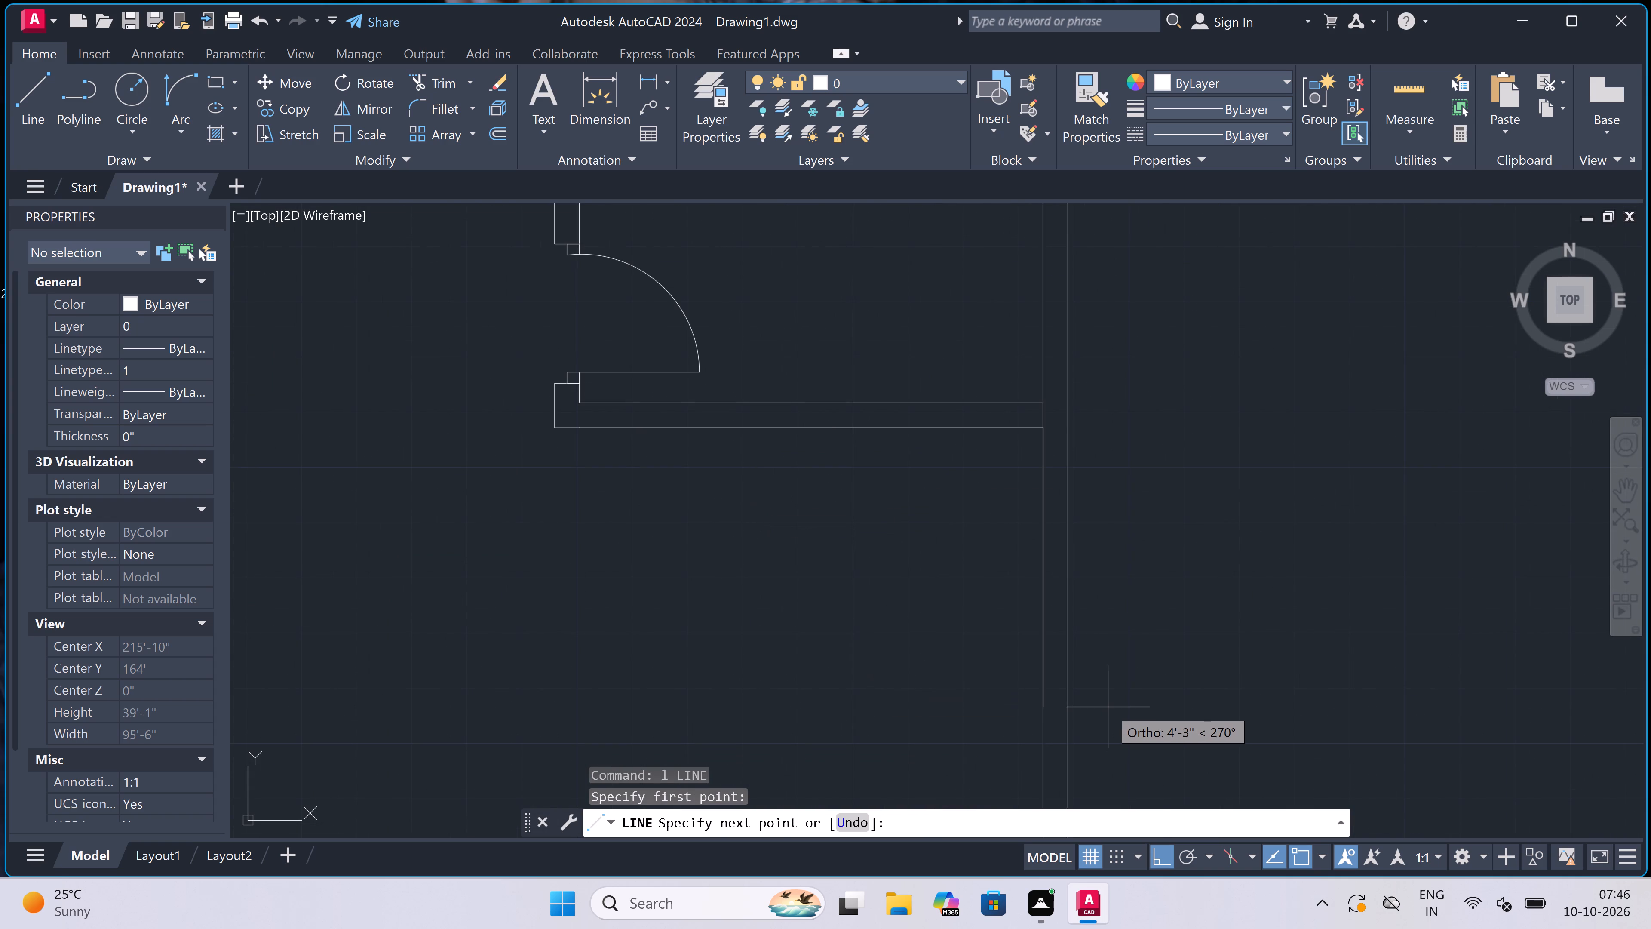
pyautogui.press('5')
pyautogui.write('\'6"')
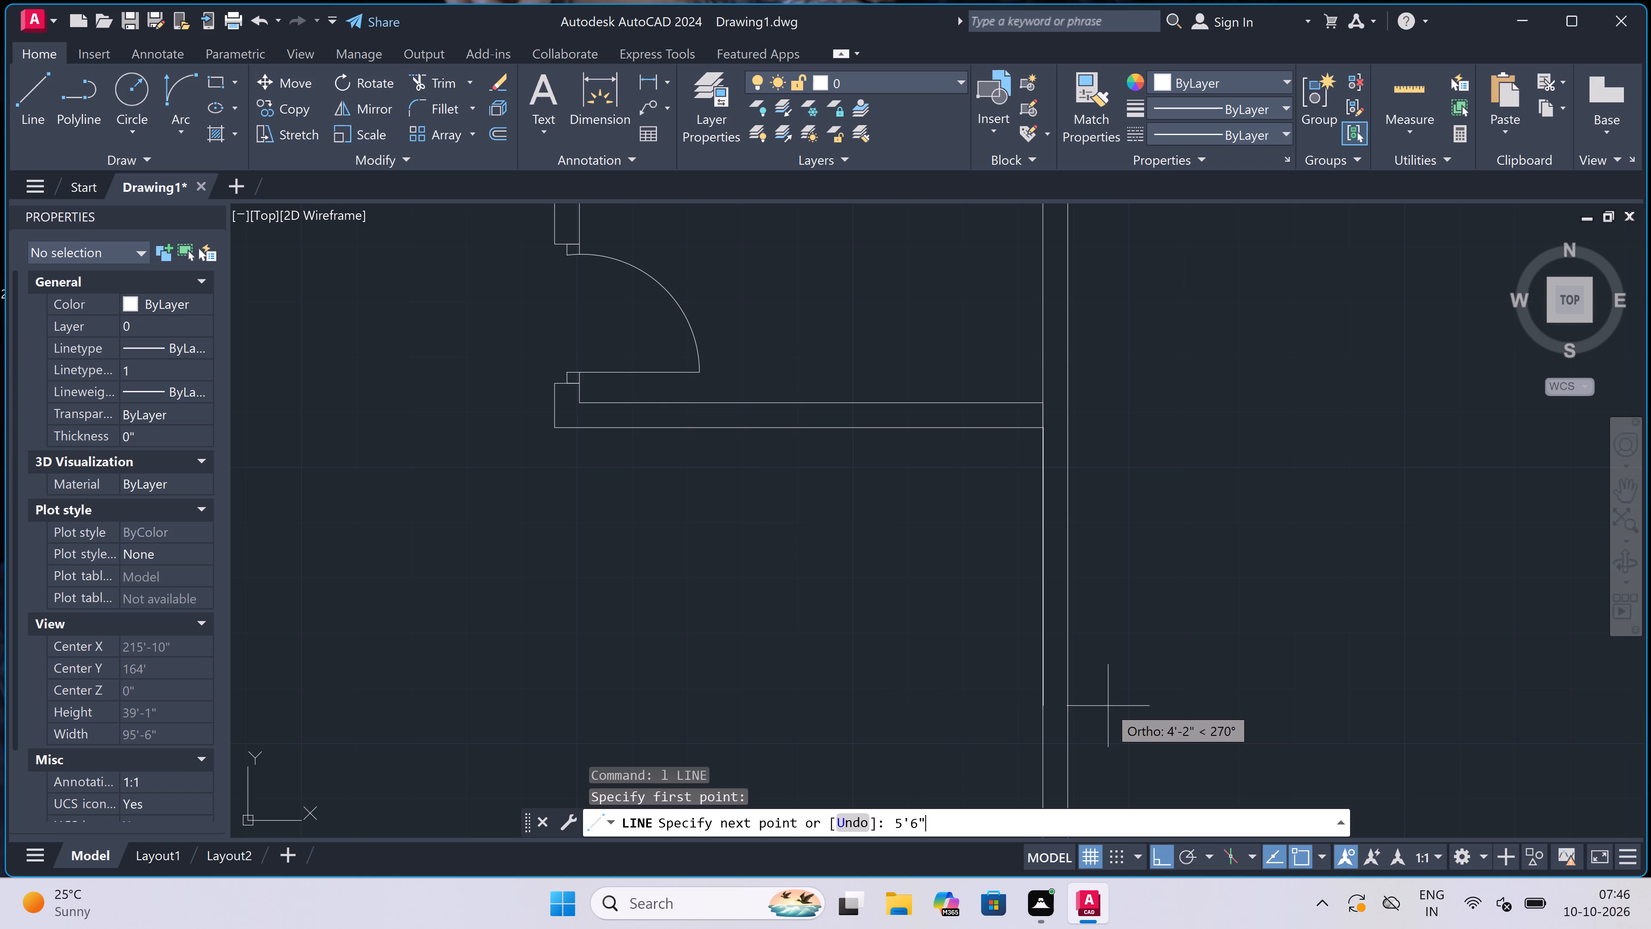
pyautogui.press('space')
pyautogui.scroll(-3, 1108, 704)
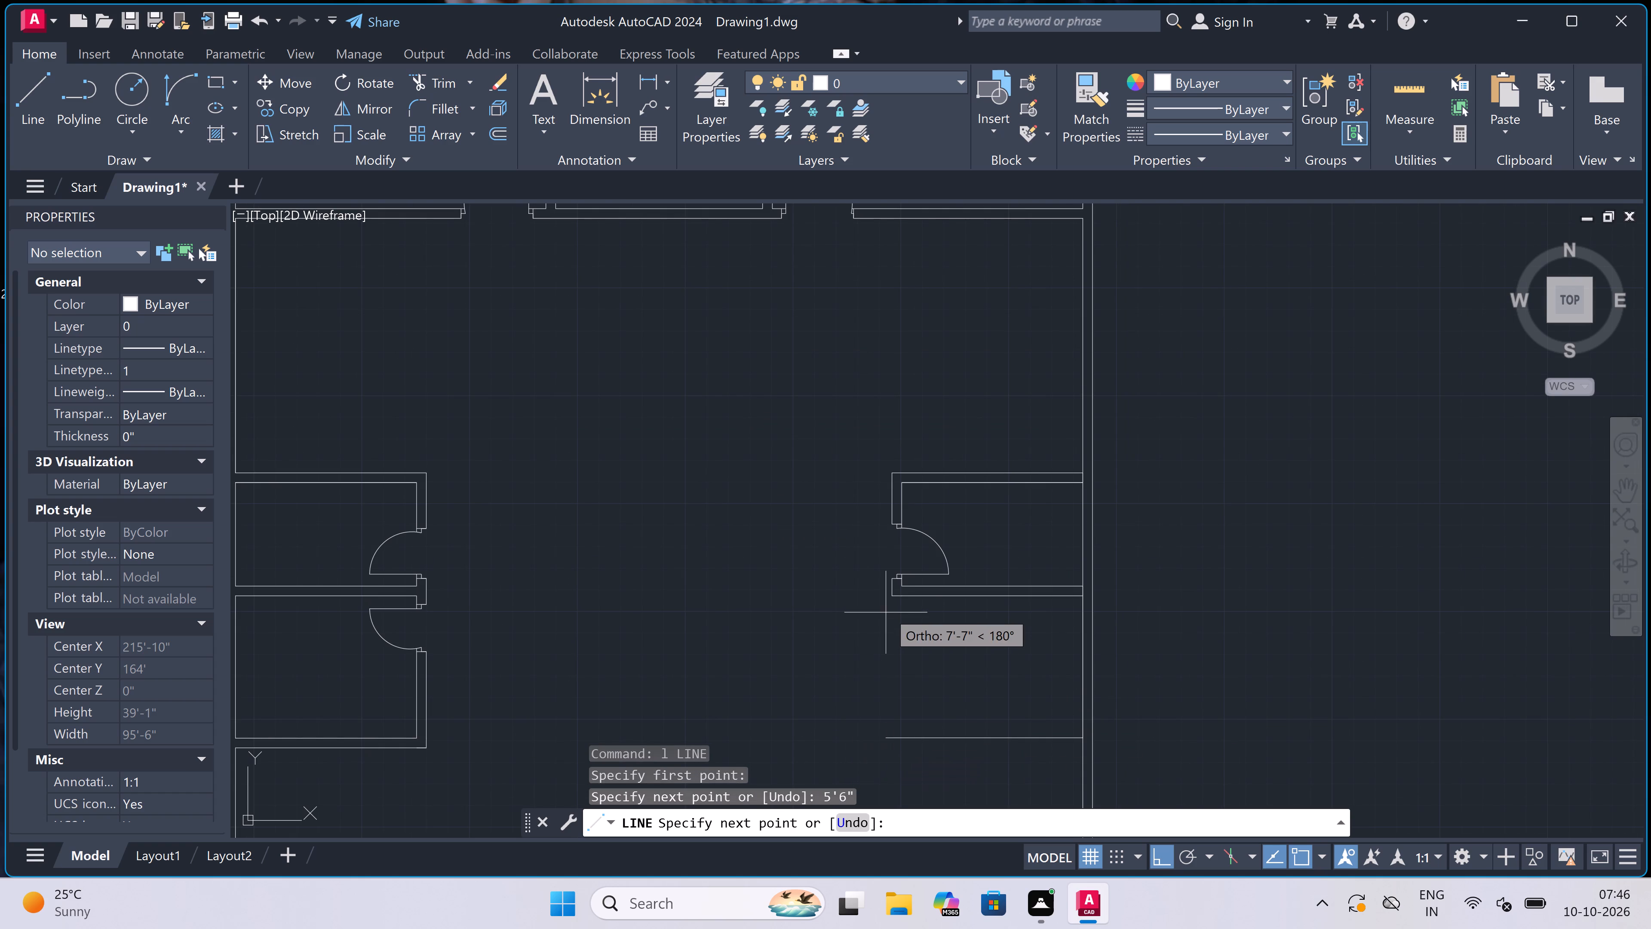
pyautogui.click(890, 739)
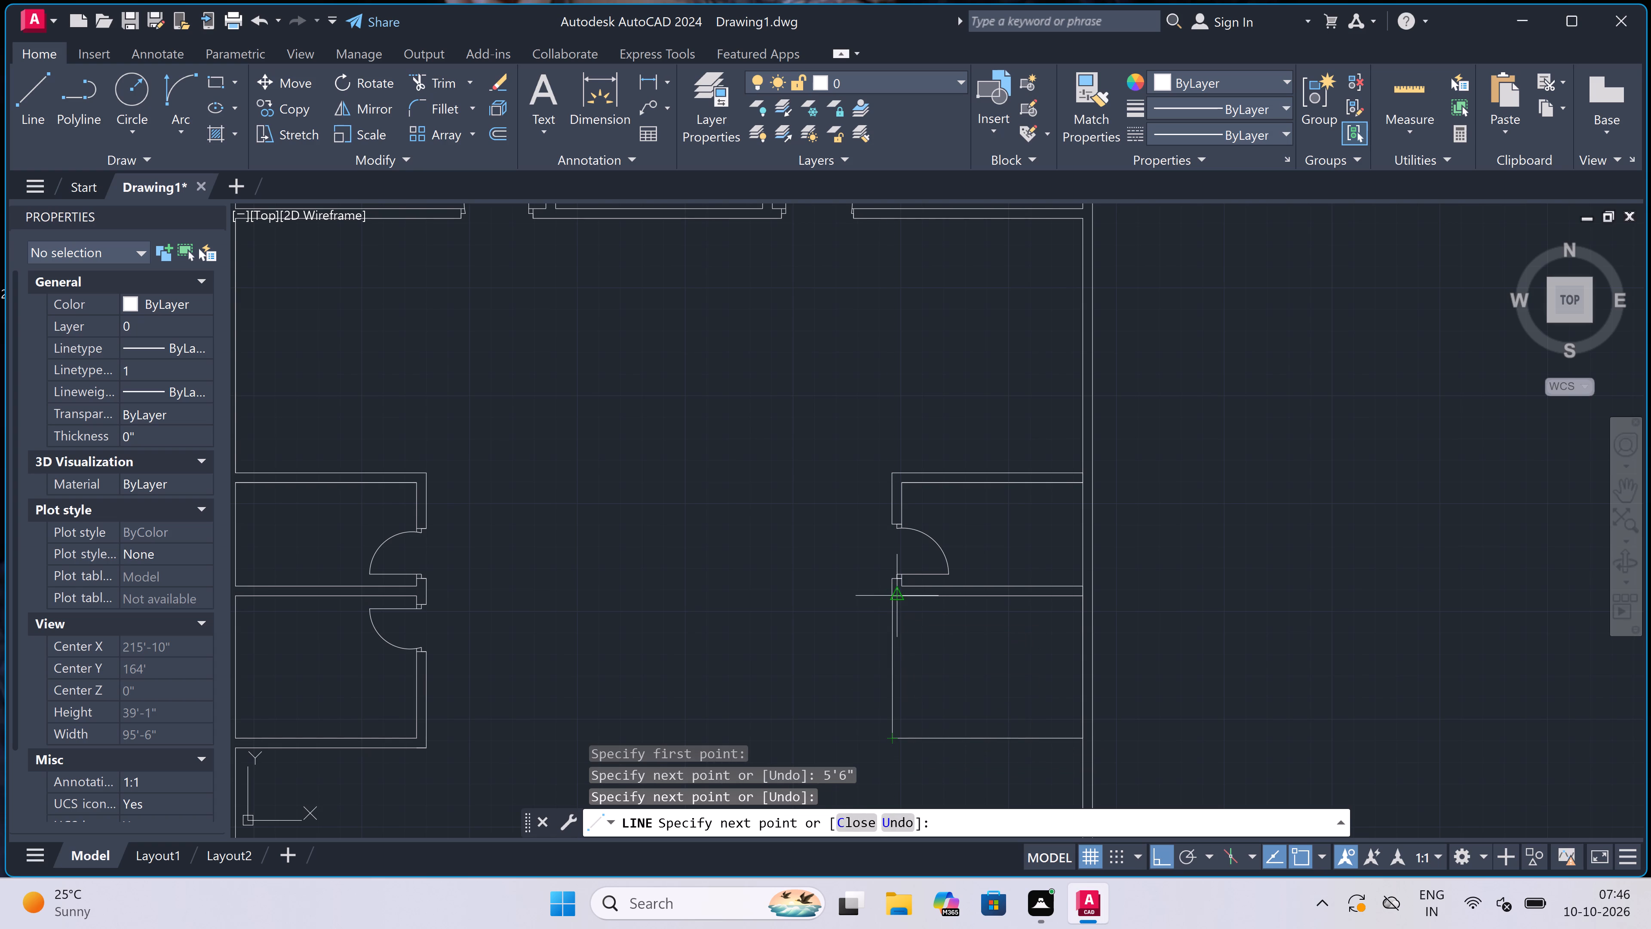
pyautogui.scroll(2, 896, 599)
pyautogui.click(884, 596)
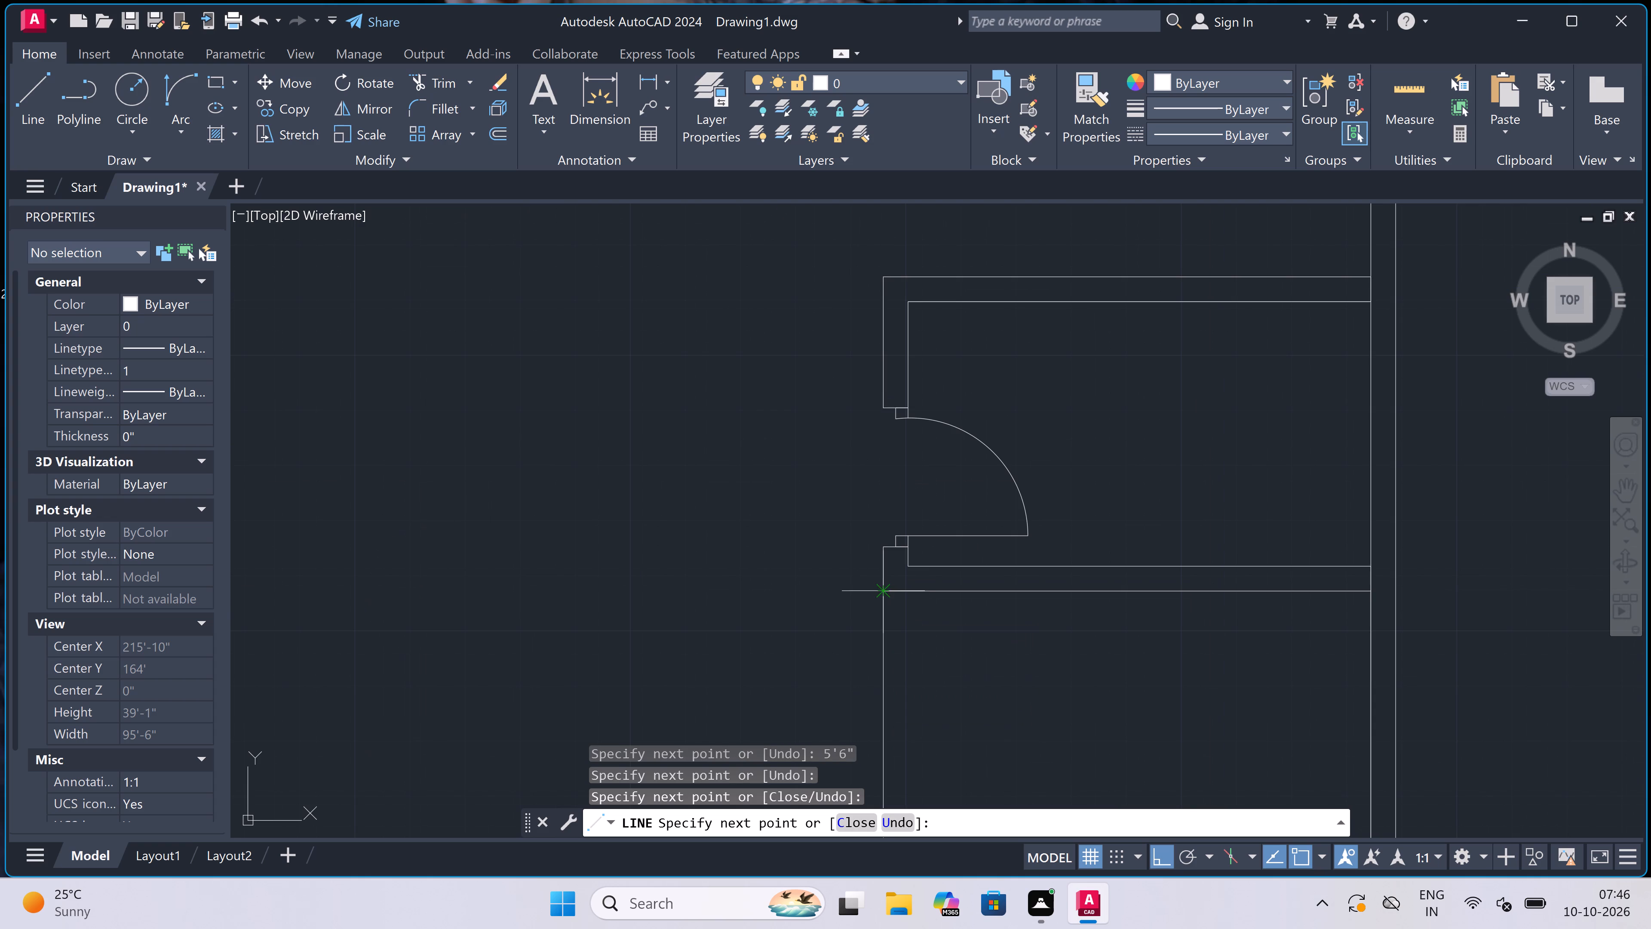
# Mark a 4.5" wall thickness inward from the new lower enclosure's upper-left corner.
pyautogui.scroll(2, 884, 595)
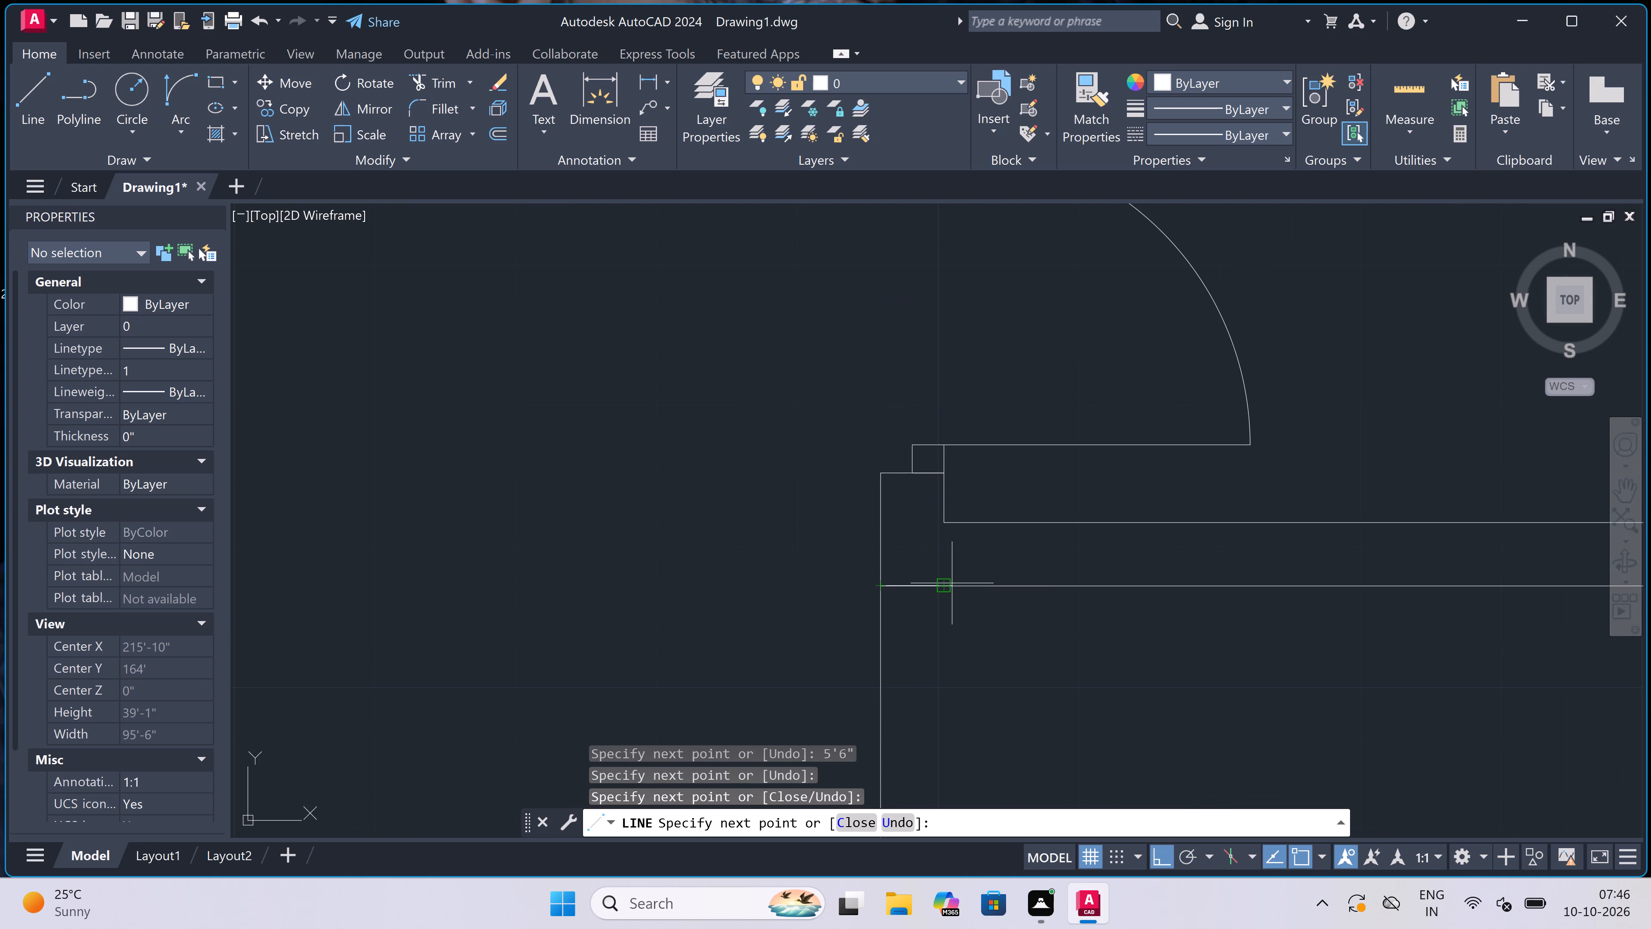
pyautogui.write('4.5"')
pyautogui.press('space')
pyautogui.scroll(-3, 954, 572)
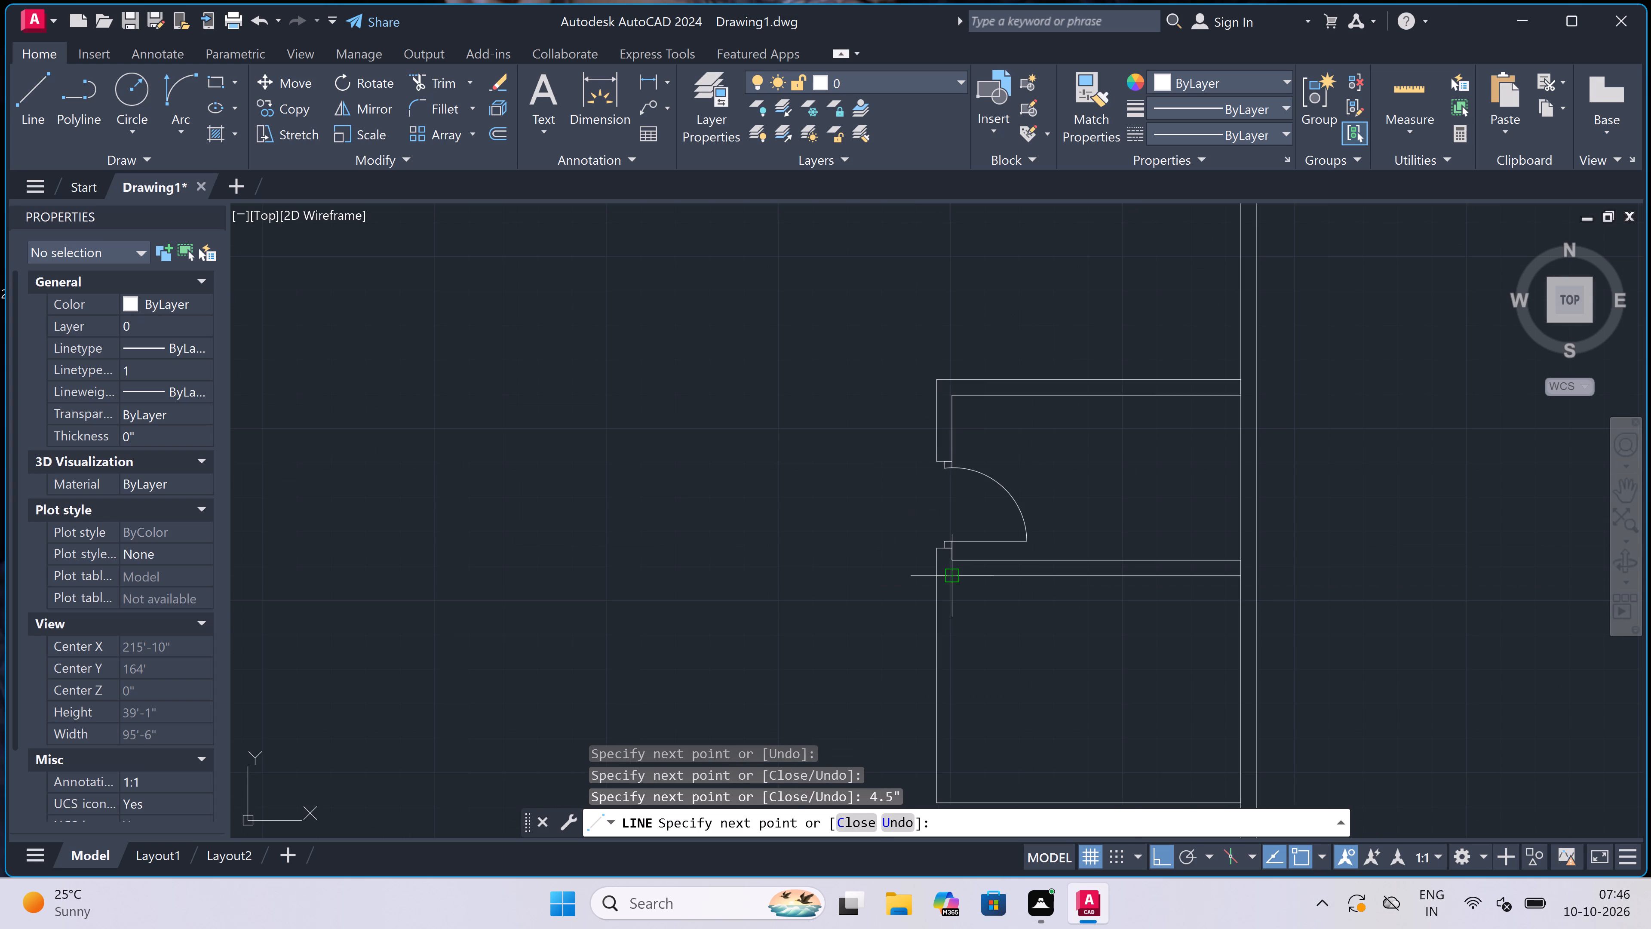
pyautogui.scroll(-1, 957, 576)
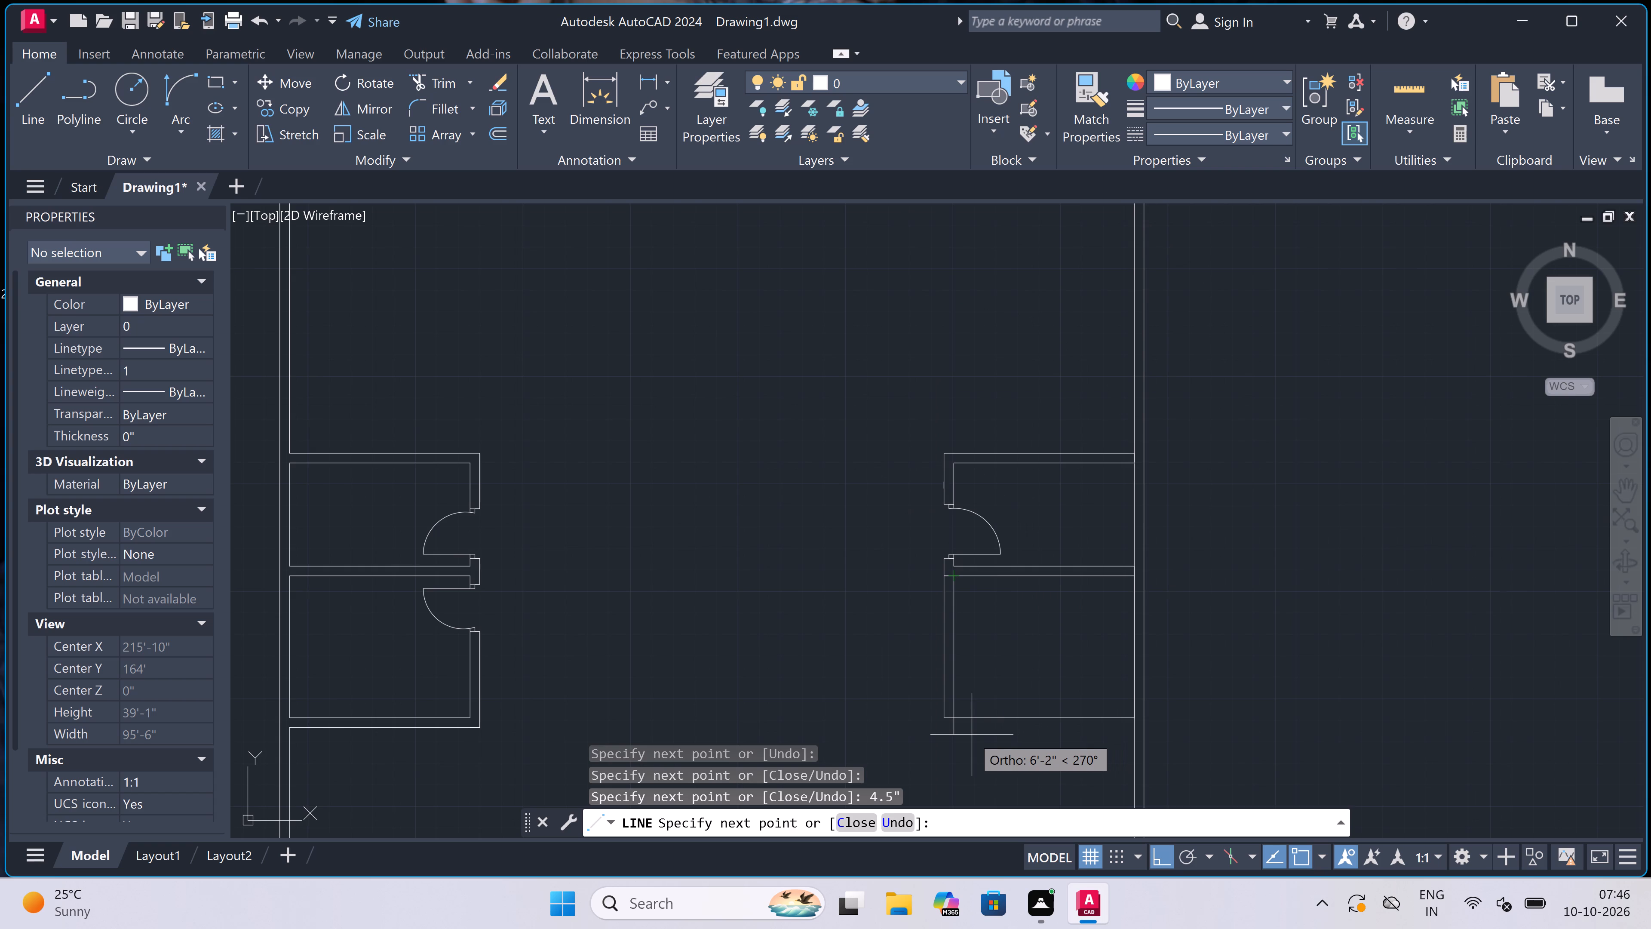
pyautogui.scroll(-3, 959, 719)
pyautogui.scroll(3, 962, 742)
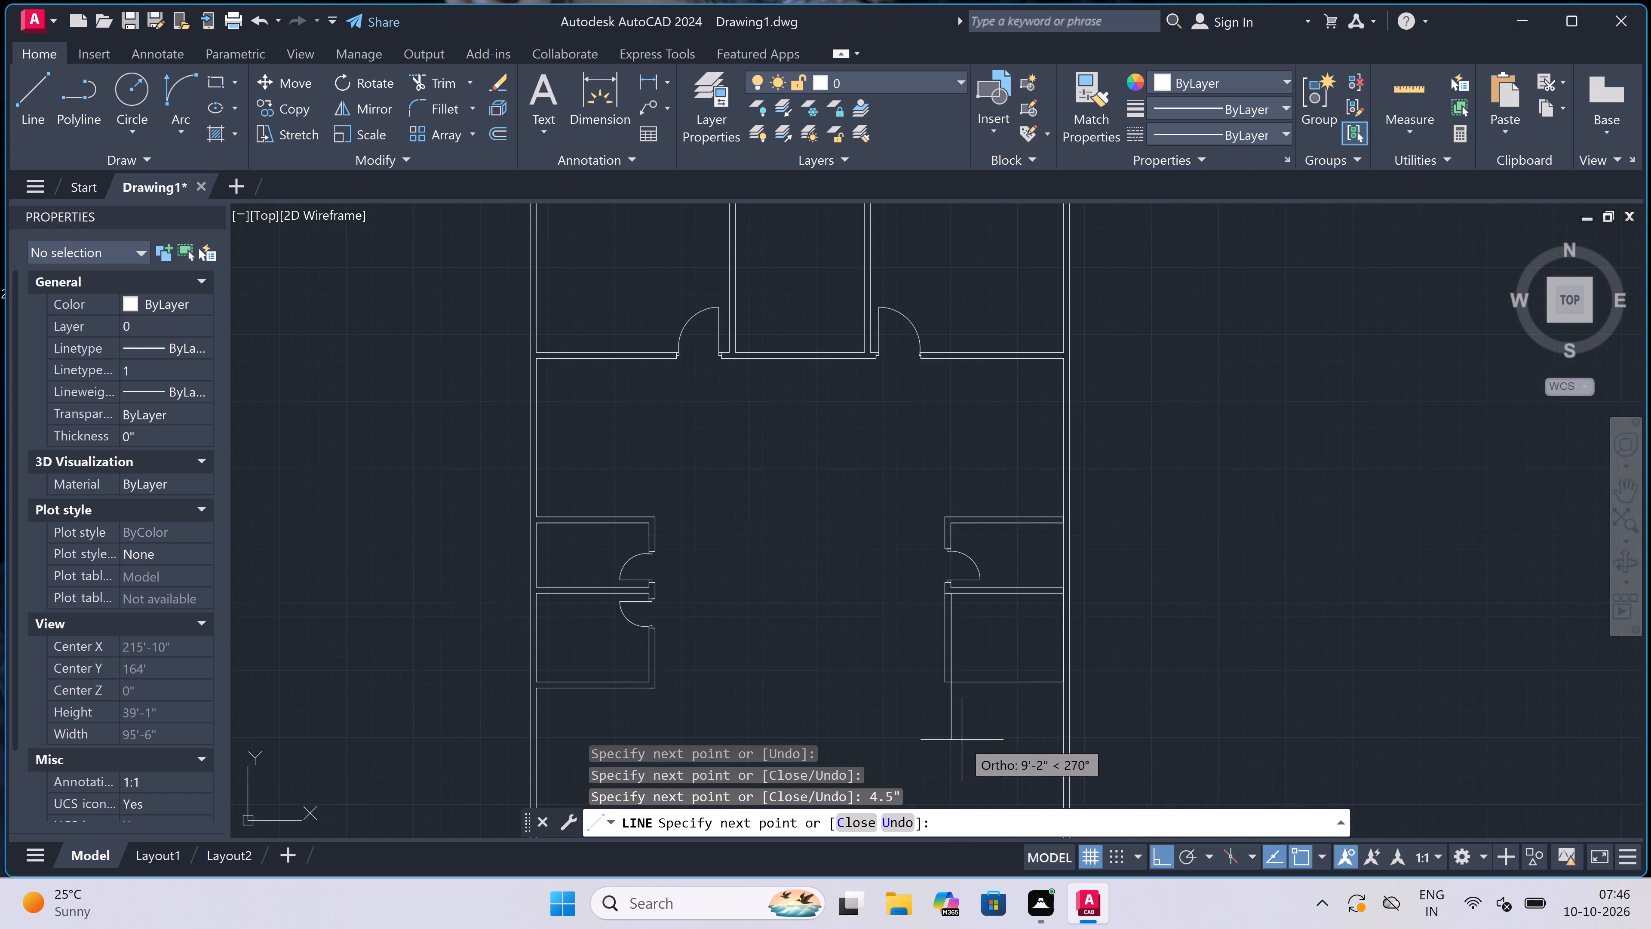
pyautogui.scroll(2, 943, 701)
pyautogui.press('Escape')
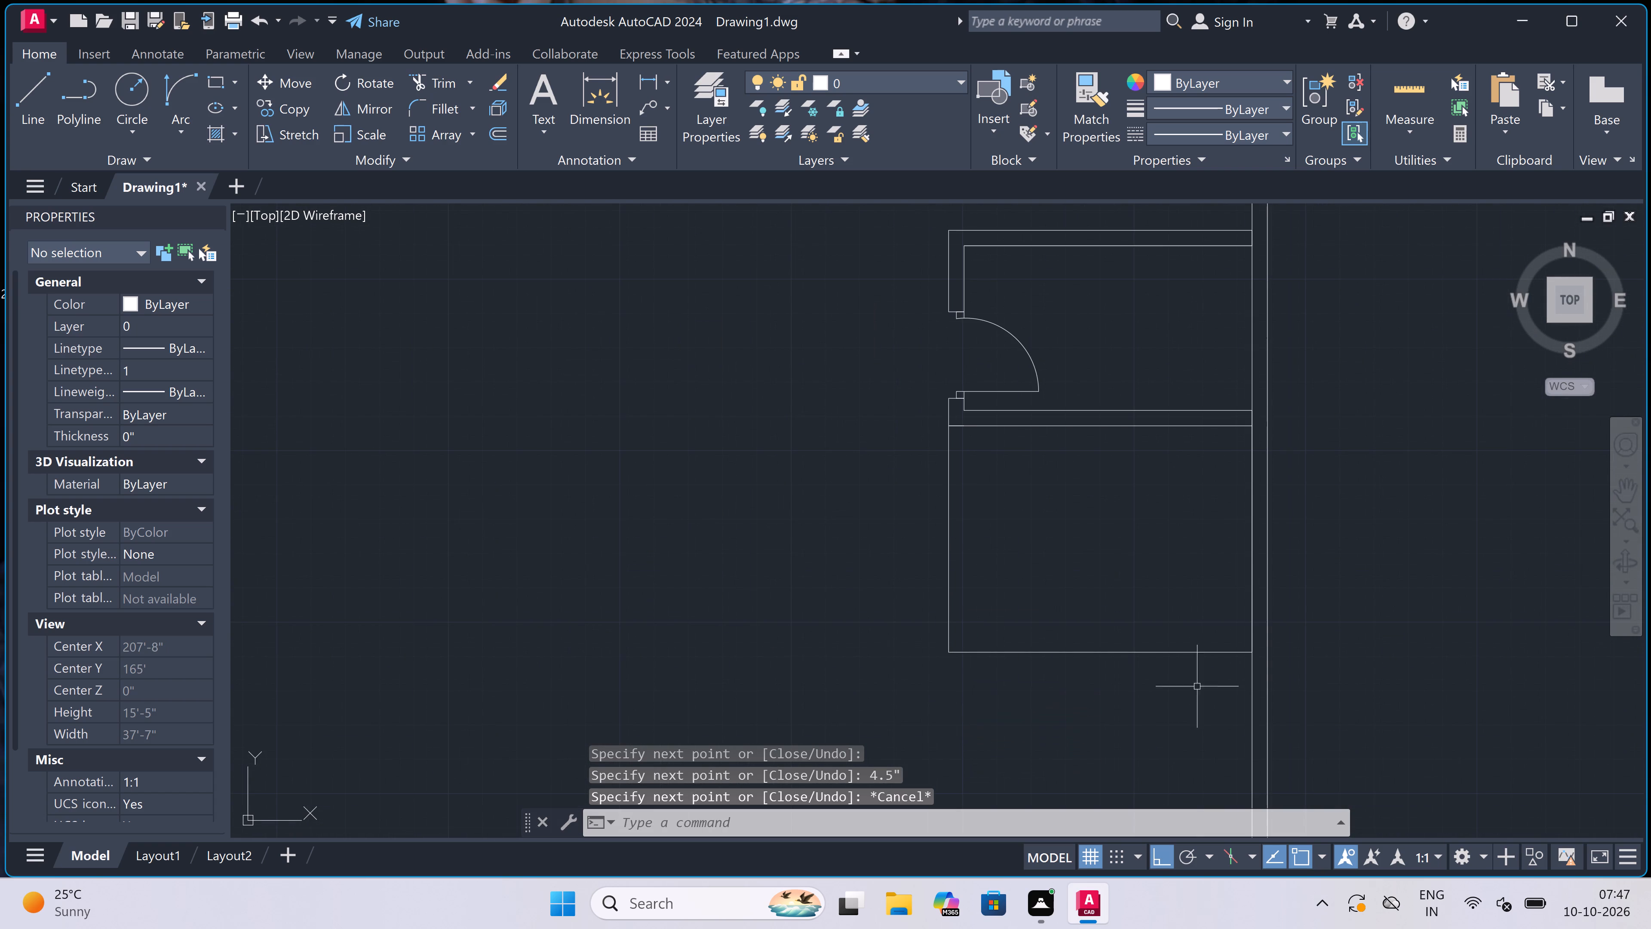
# Draw the lower right enclosure's outer bottom wall line 4.5" below the existing one, closing it up at the left corner.
pyautogui.press('space')
pyautogui.click(1255, 651)
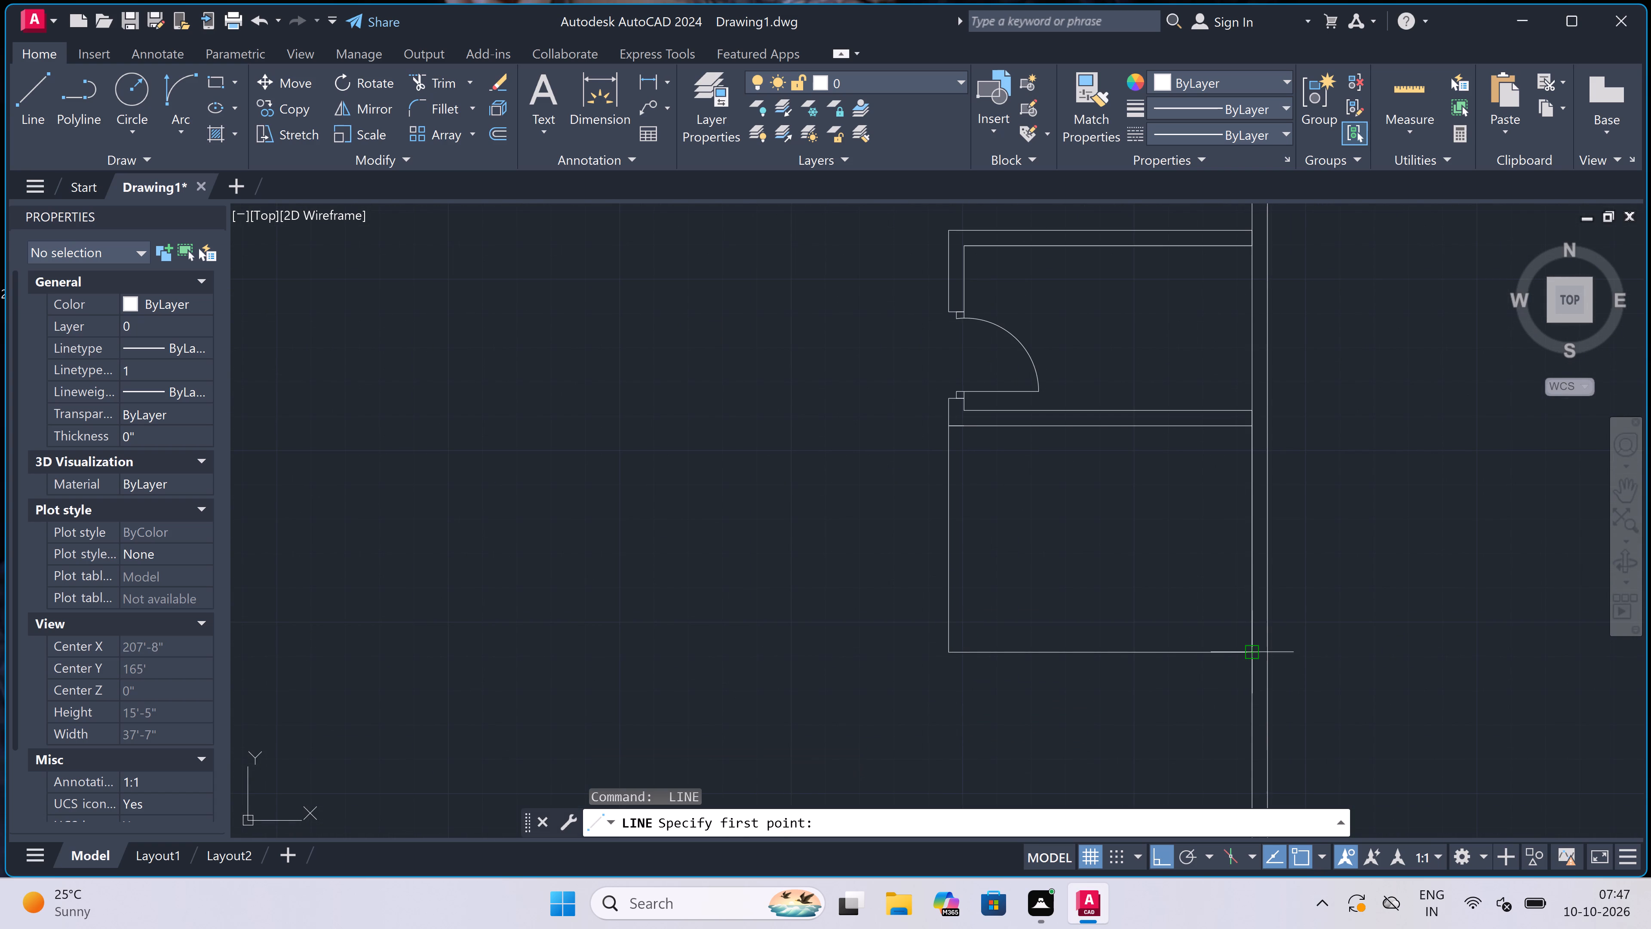
pyautogui.write('4.5"')
pyautogui.press('space')
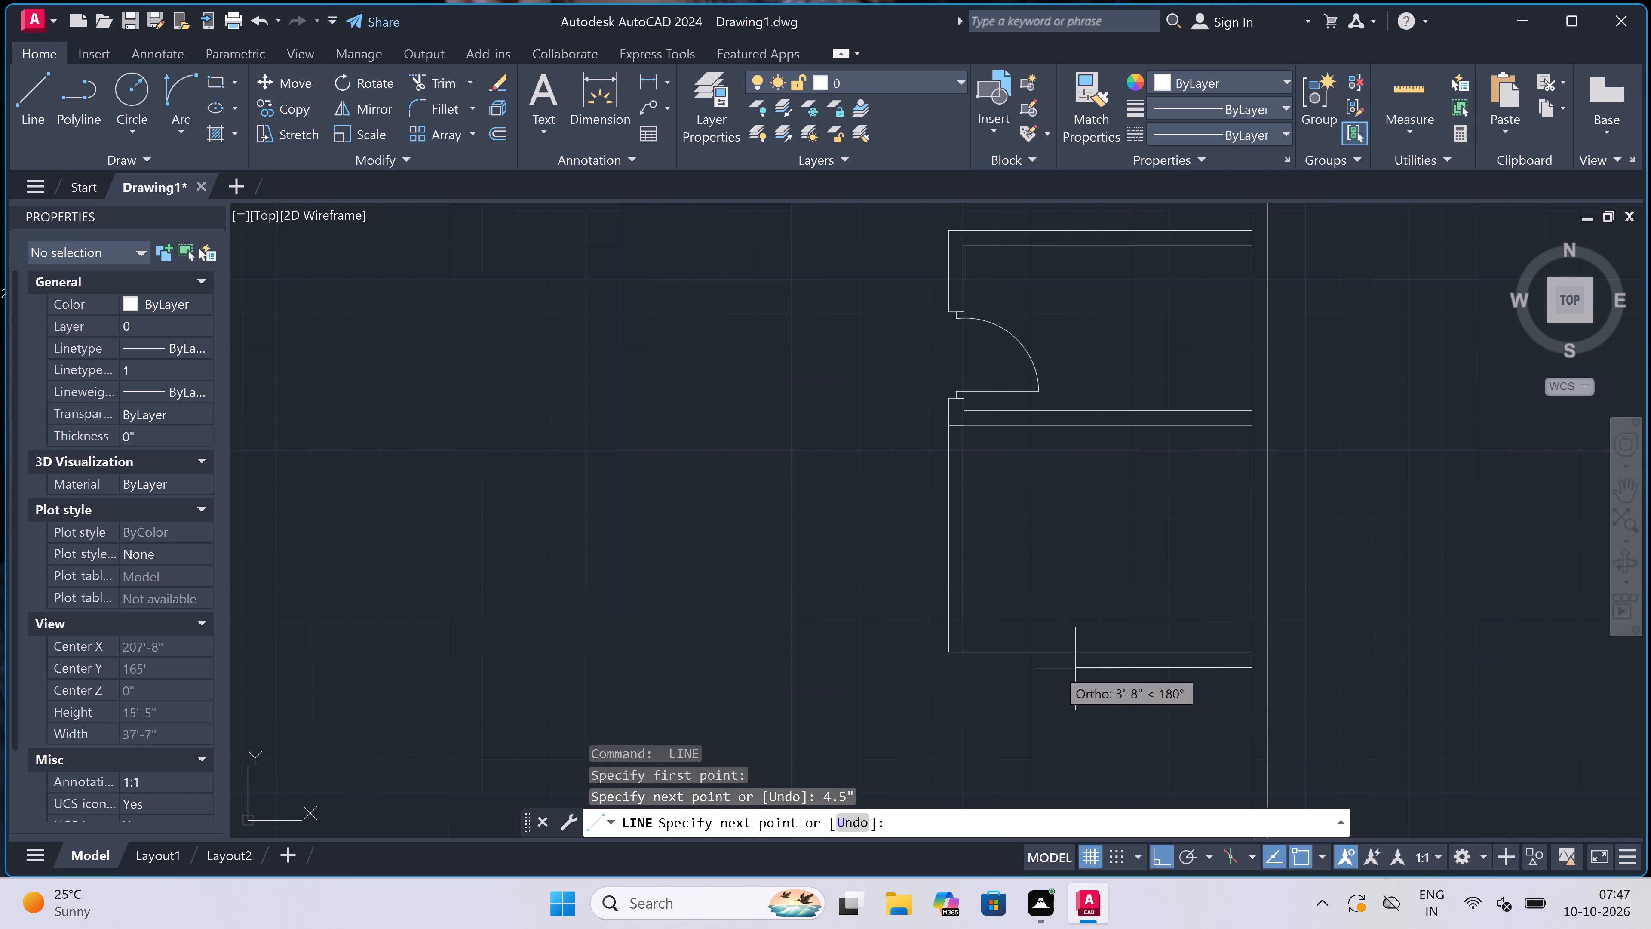
pyautogui.scroll(1, 940, 665)
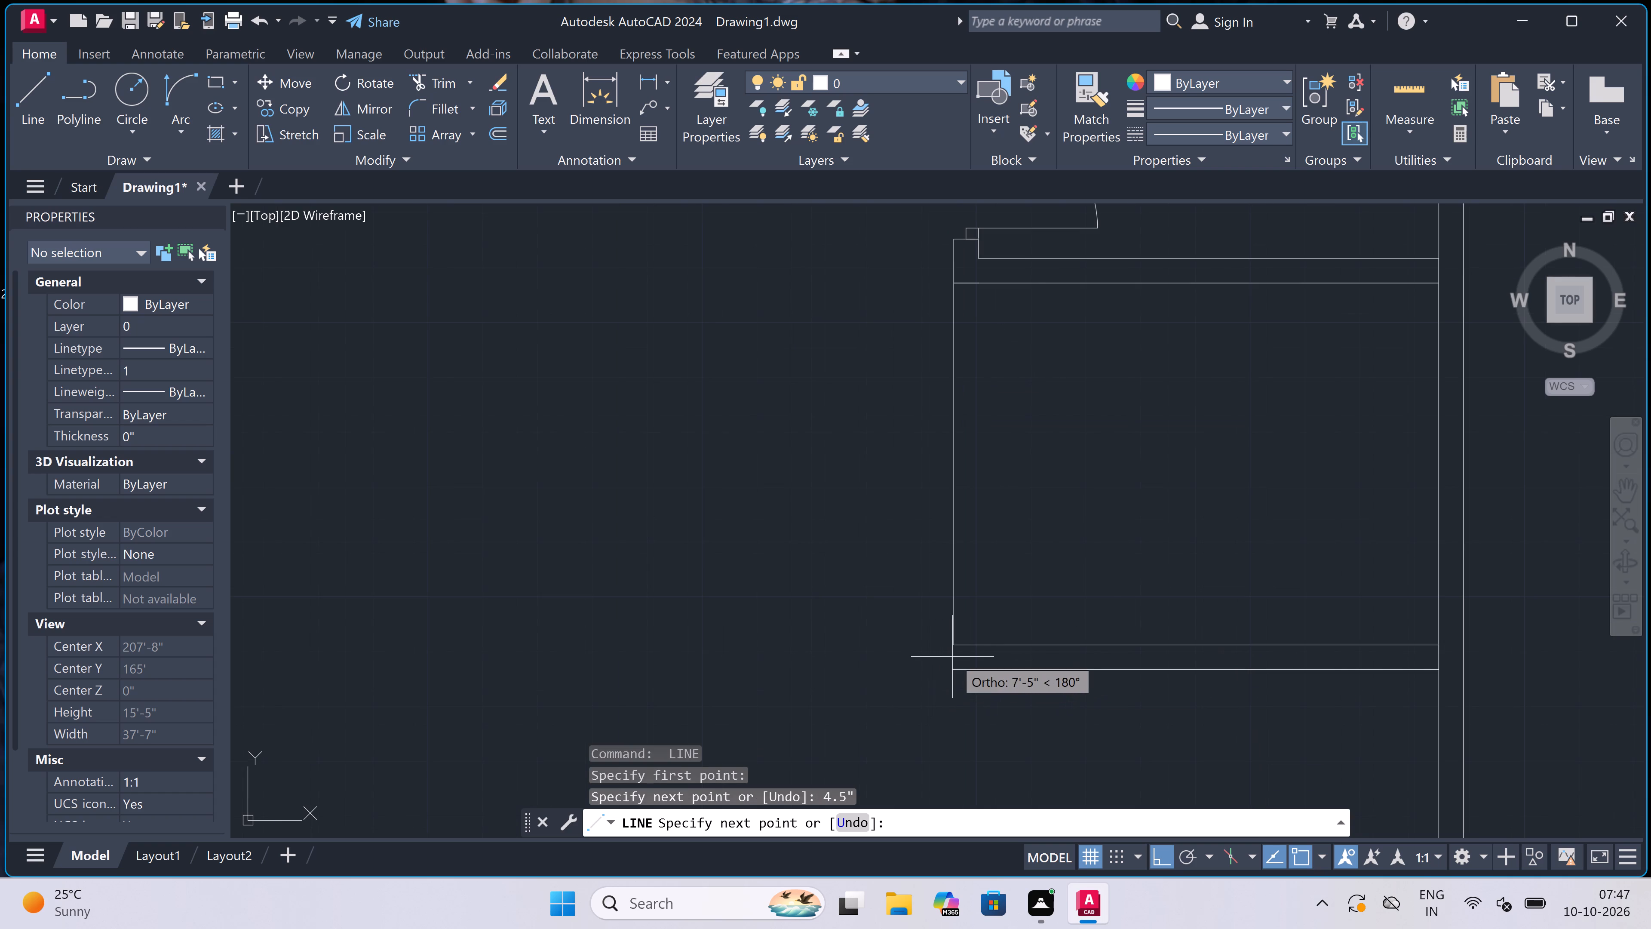
pyautogui.click(955, 669)
pyautogui.click(959, 641)
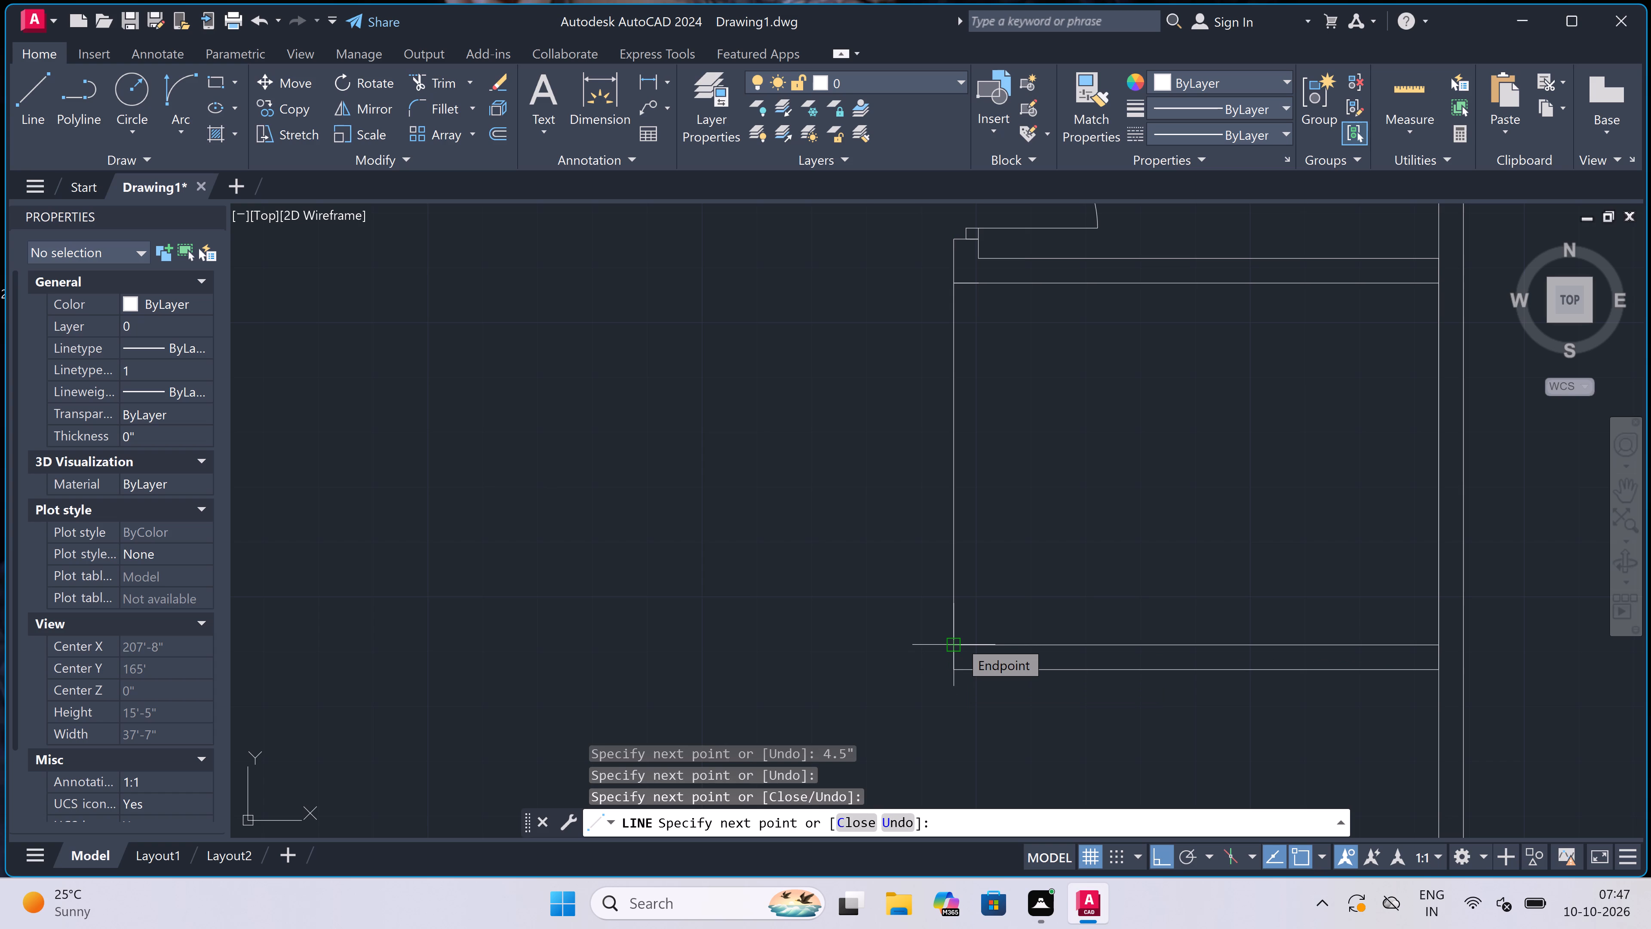
# Draw the inner face of the lower right enclosure's left wall, 4.5" inward from its upper-left corner down to the inner bottom line.
pyautogui.click(953, 281)
pyautogui.write('4.5')
pyautogui.hotkey('shift', '"')
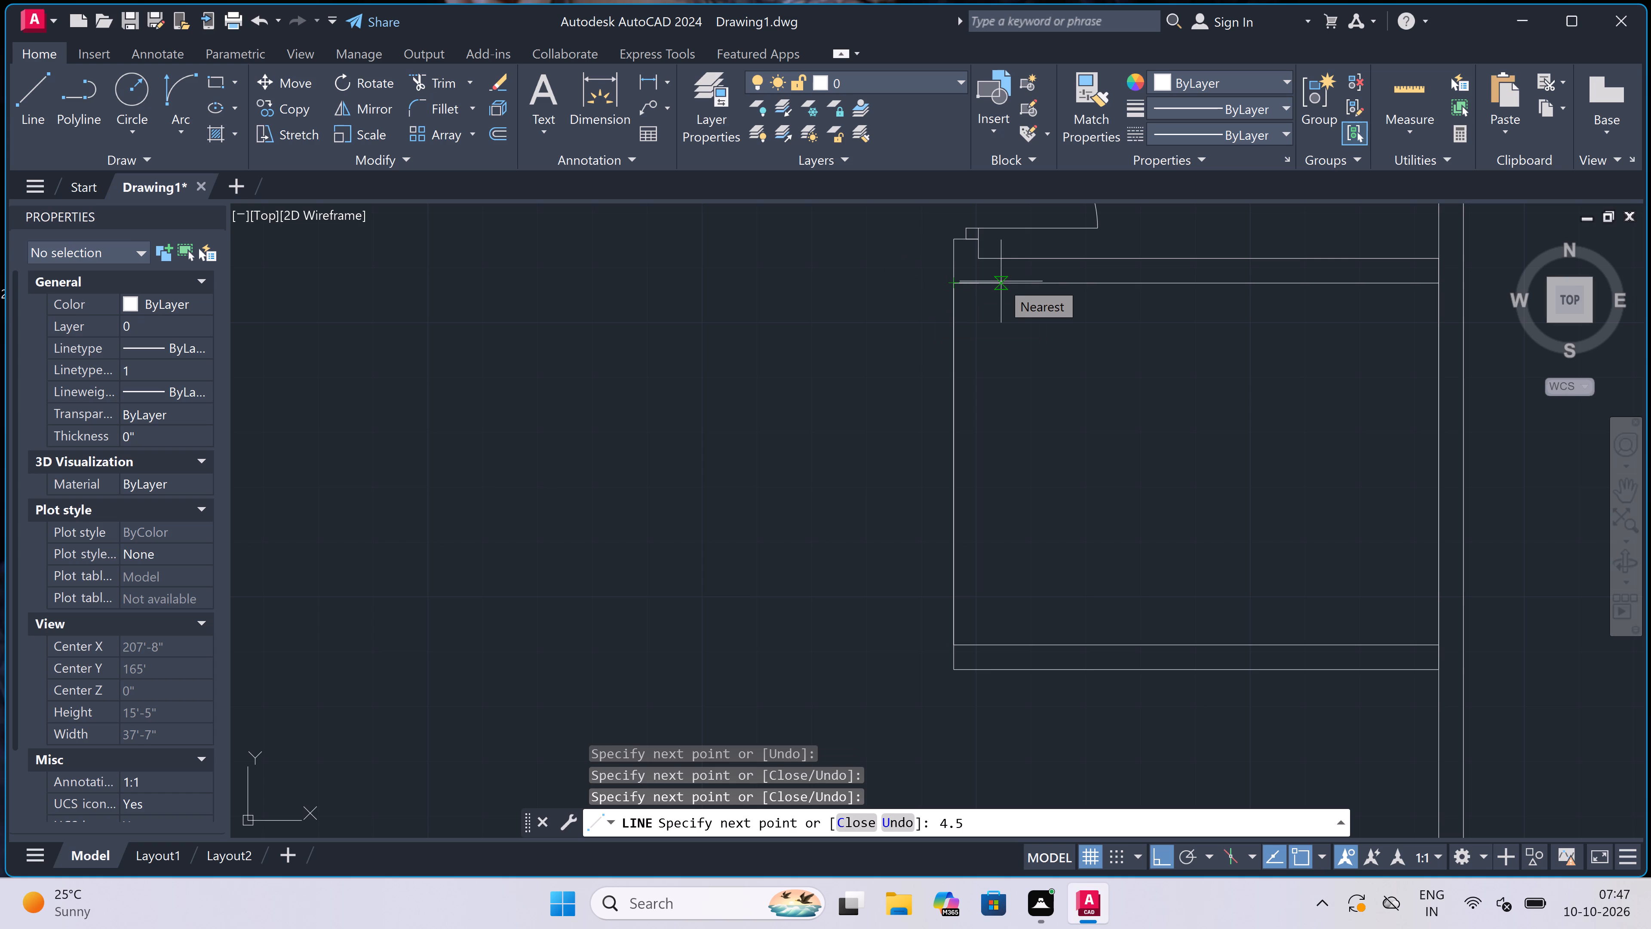
pyautogui.press('space')
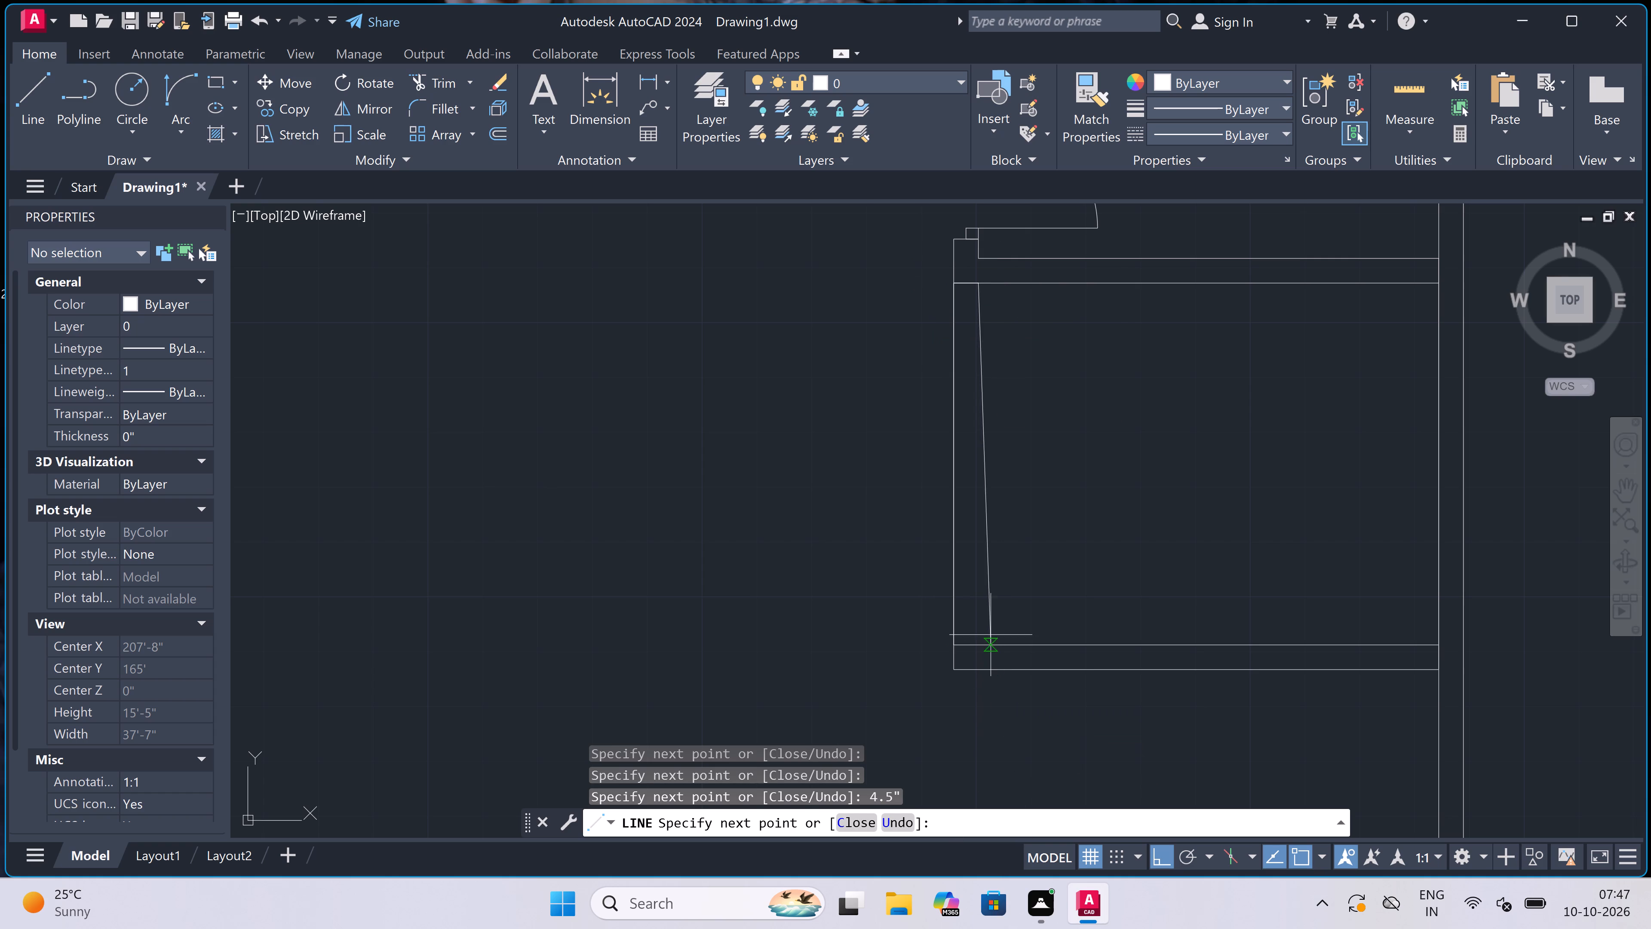
pyautogui.click(979, 647)
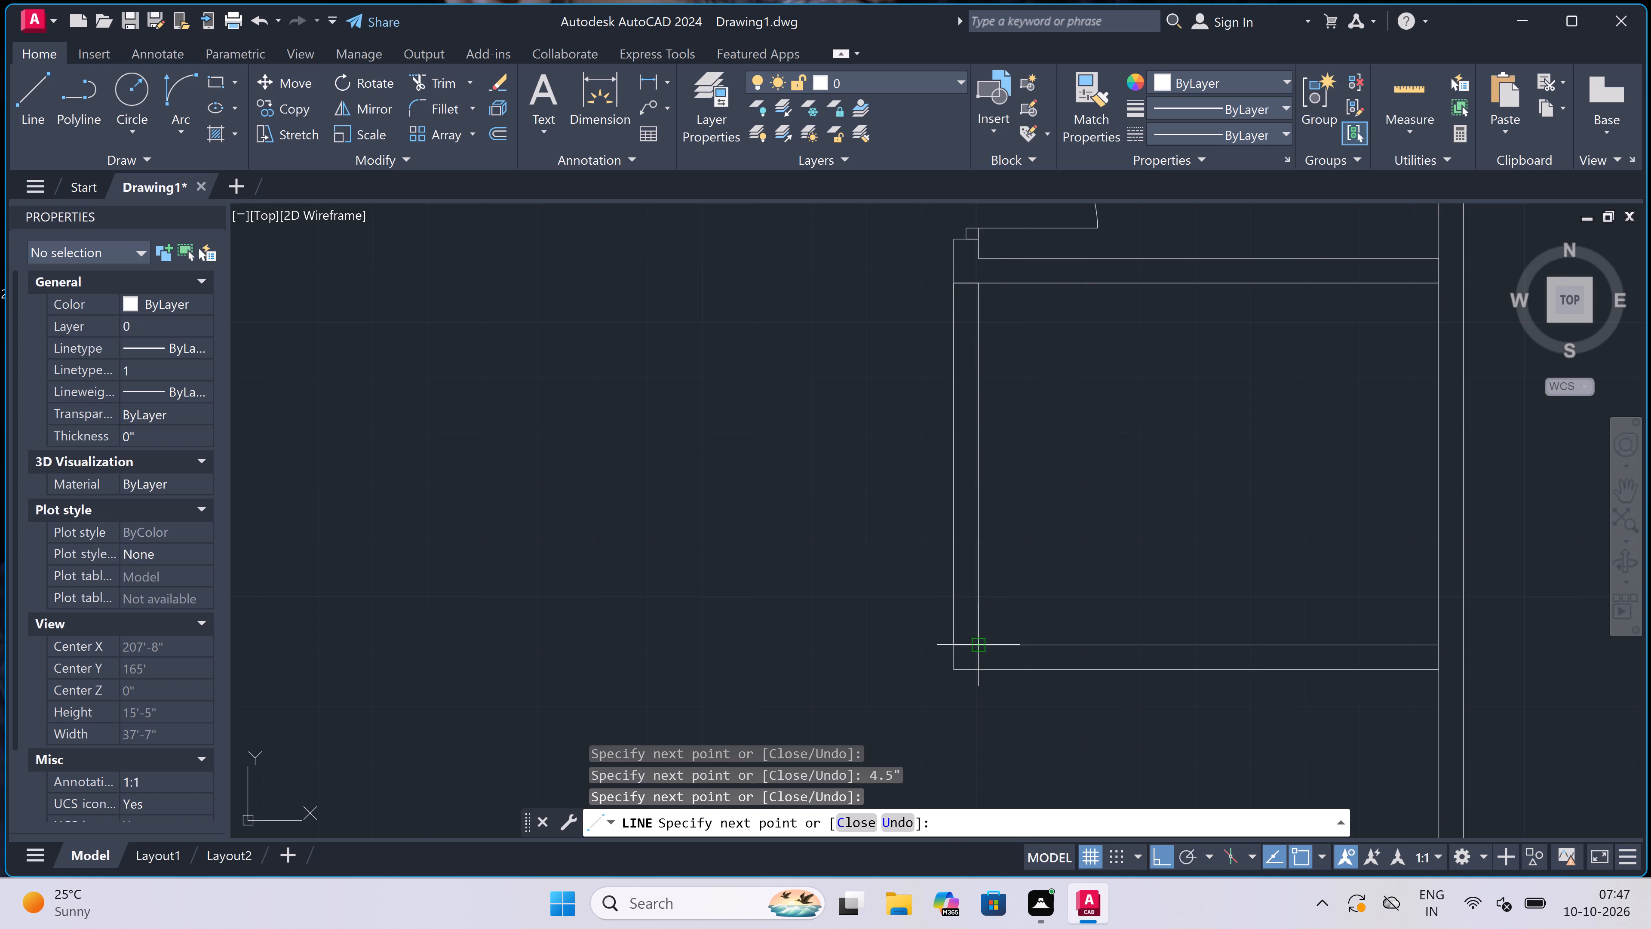
pyautogui.press('Escape')
# Trim the horizontal wall lines crossing the left wall's thickness at the lower right enclosure's bottom-left and top-left corners.
pyautogui.press('t')
pyautogui.press('r')
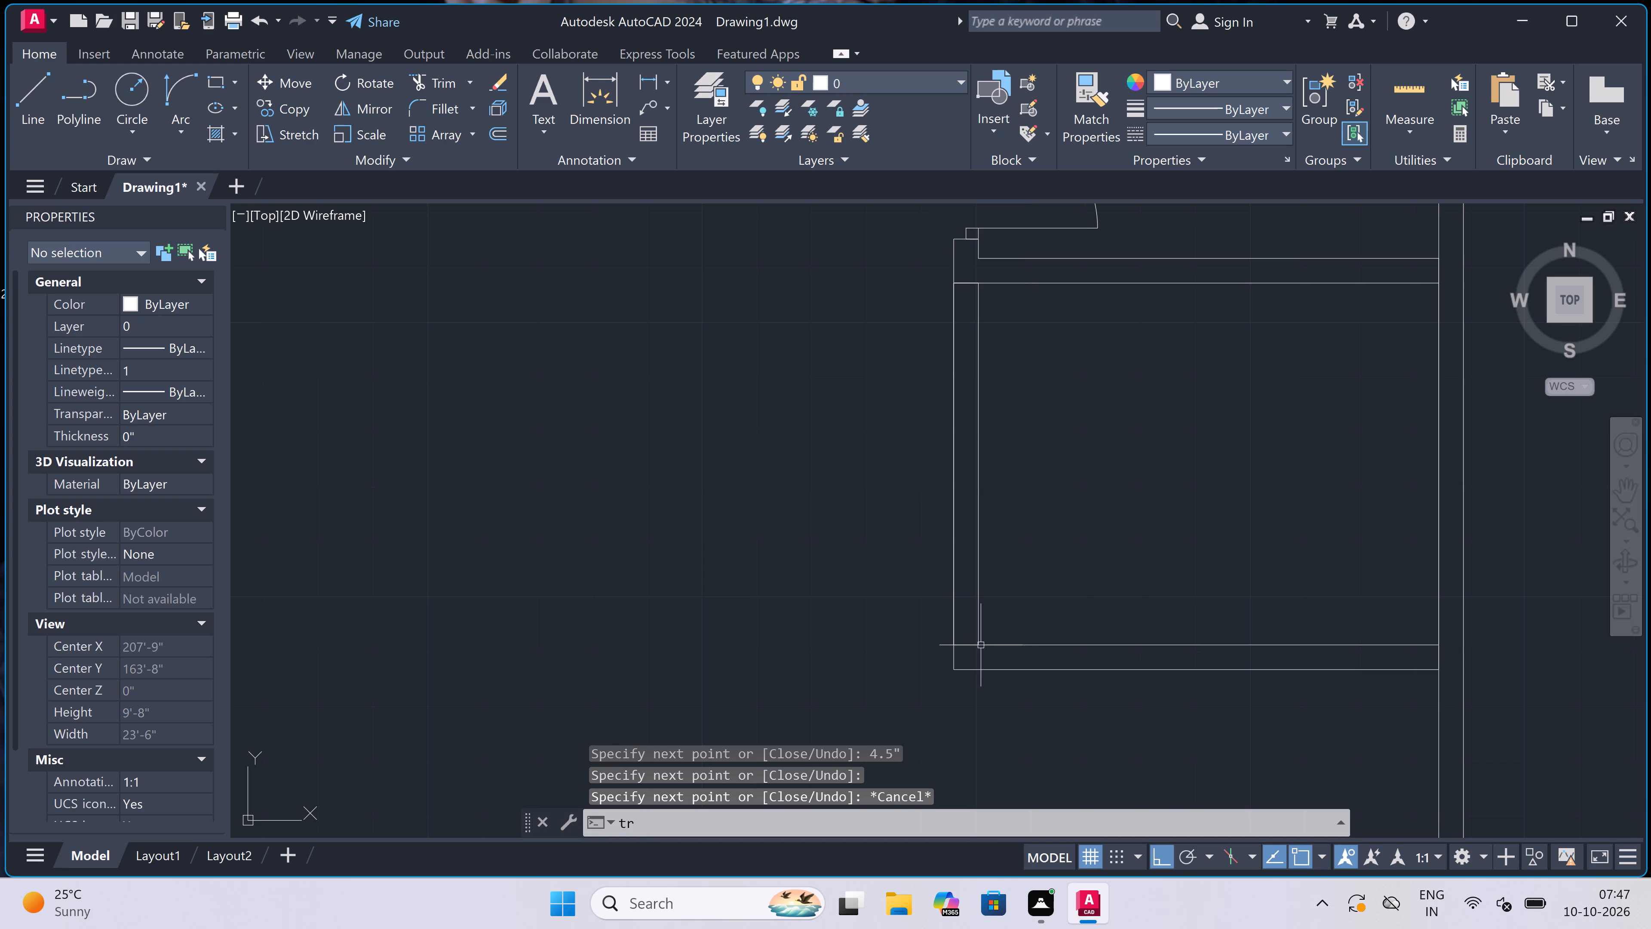
pyautogui.press('space')
pyautogui.scroll(3, 981, 647)
pyautogui.click(939, 679)
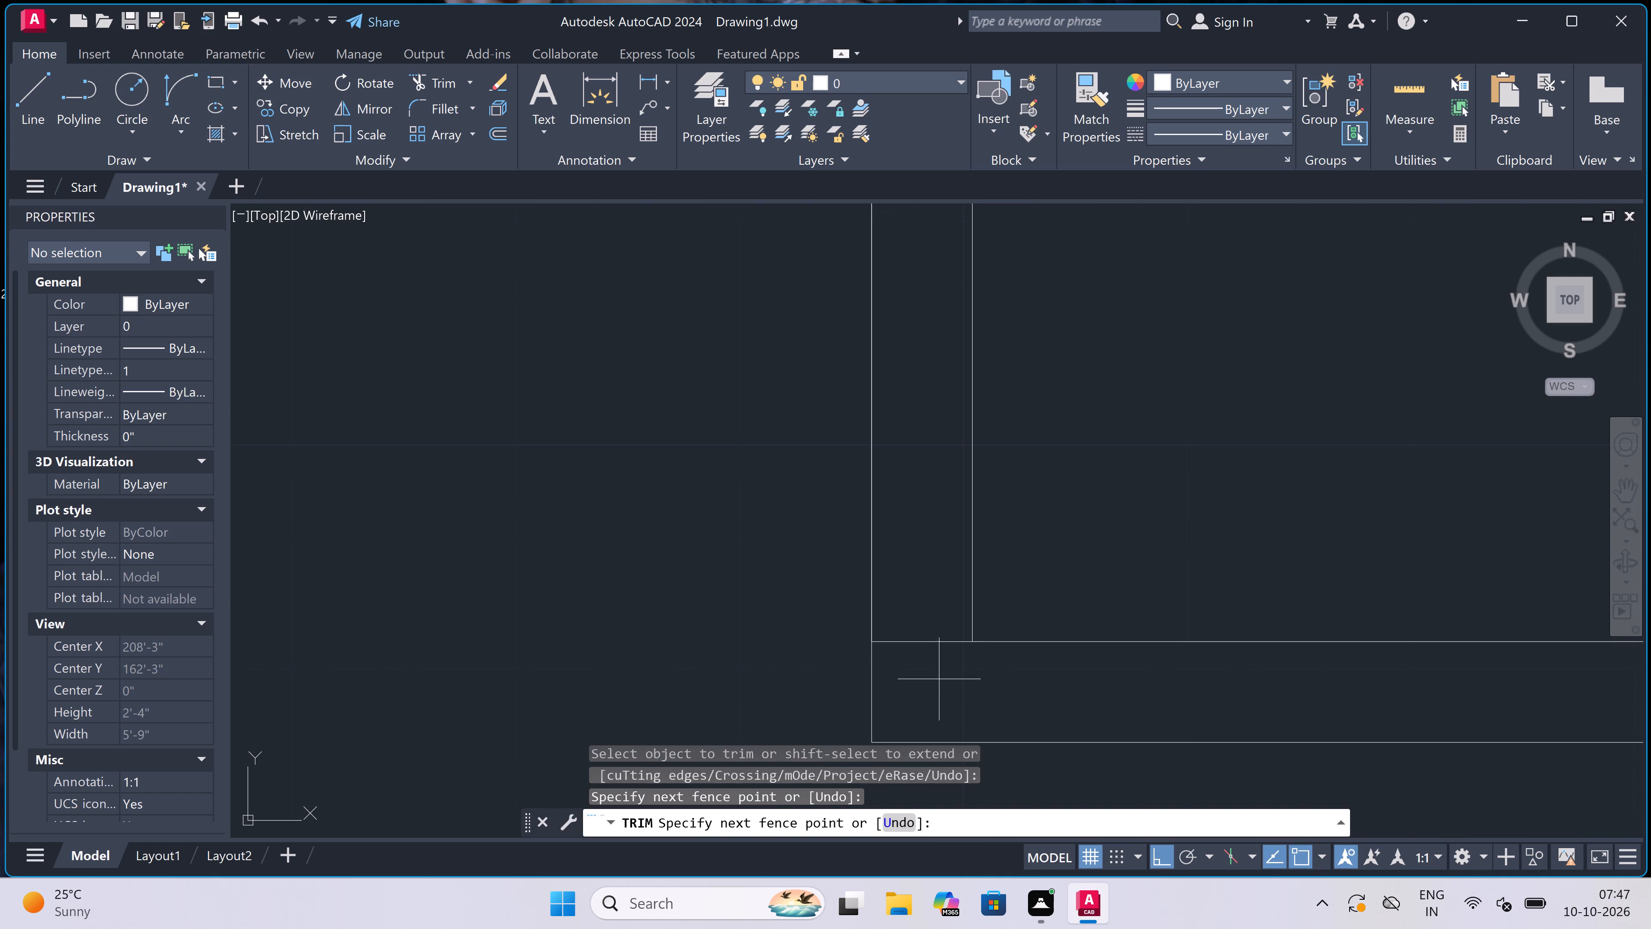
pyautogui.click(936, 634)
pyautogui.scroll(-4, 936, 634)
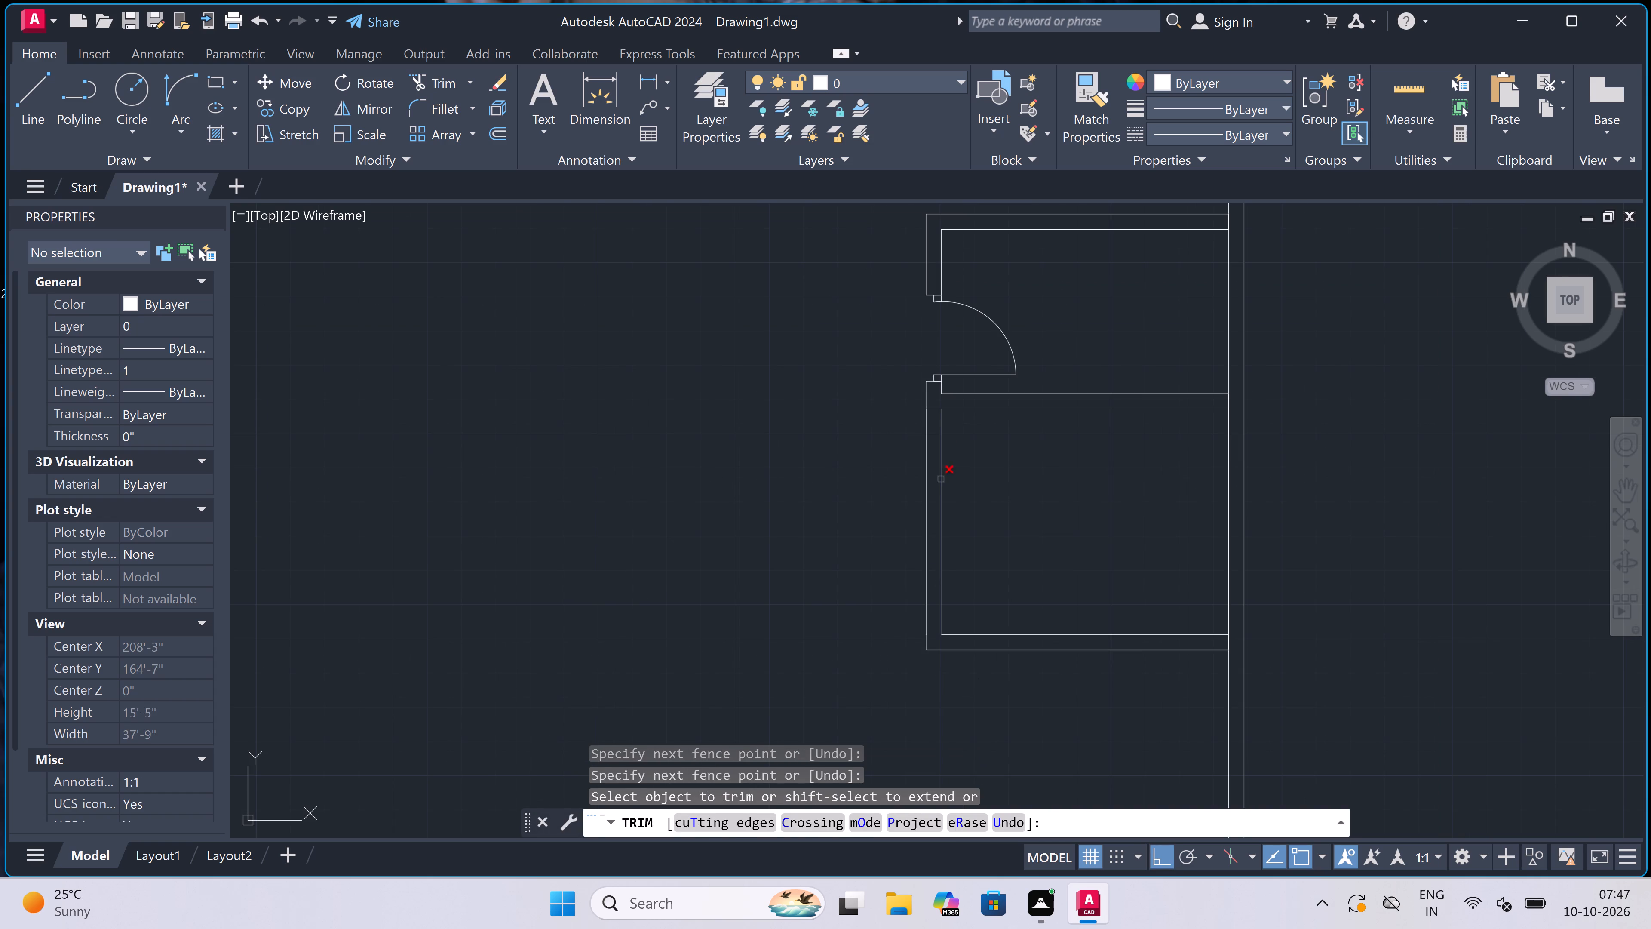
pyautogui.scroll(4, 941, 417)
pyautogui.click(931, 400)
pyautogui.click(925, 508)
pyautogui.scroll(-2, 932, 483)
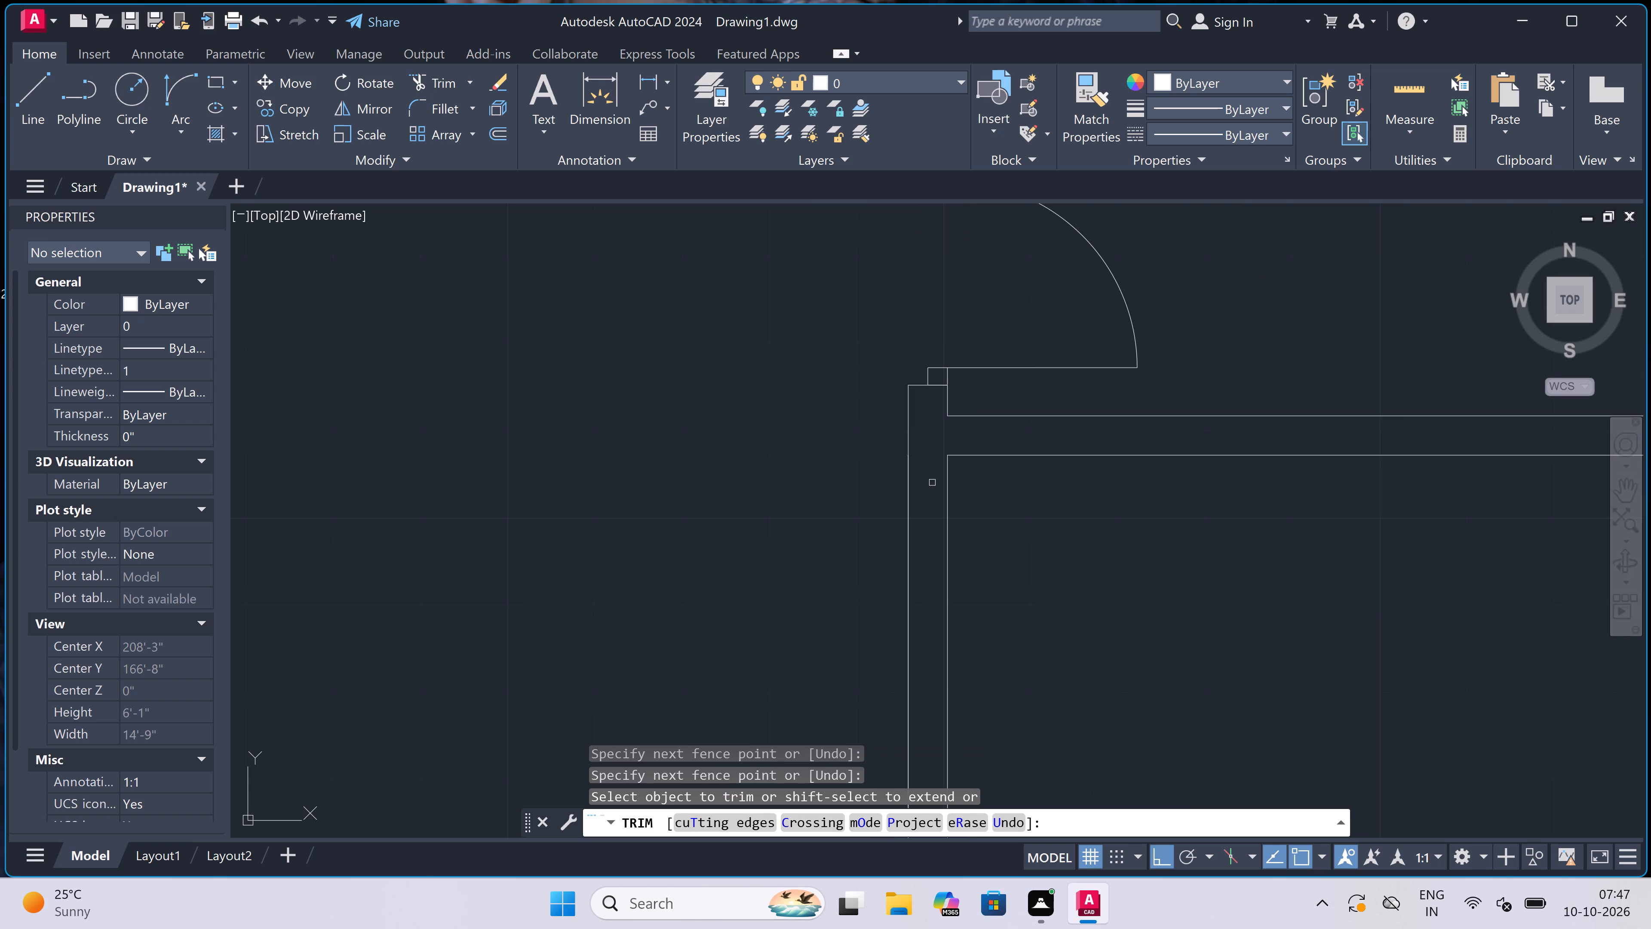
pyautogui.scroll(-1, 520, 608)
pyautogui.scroll(-4, 700, 602)
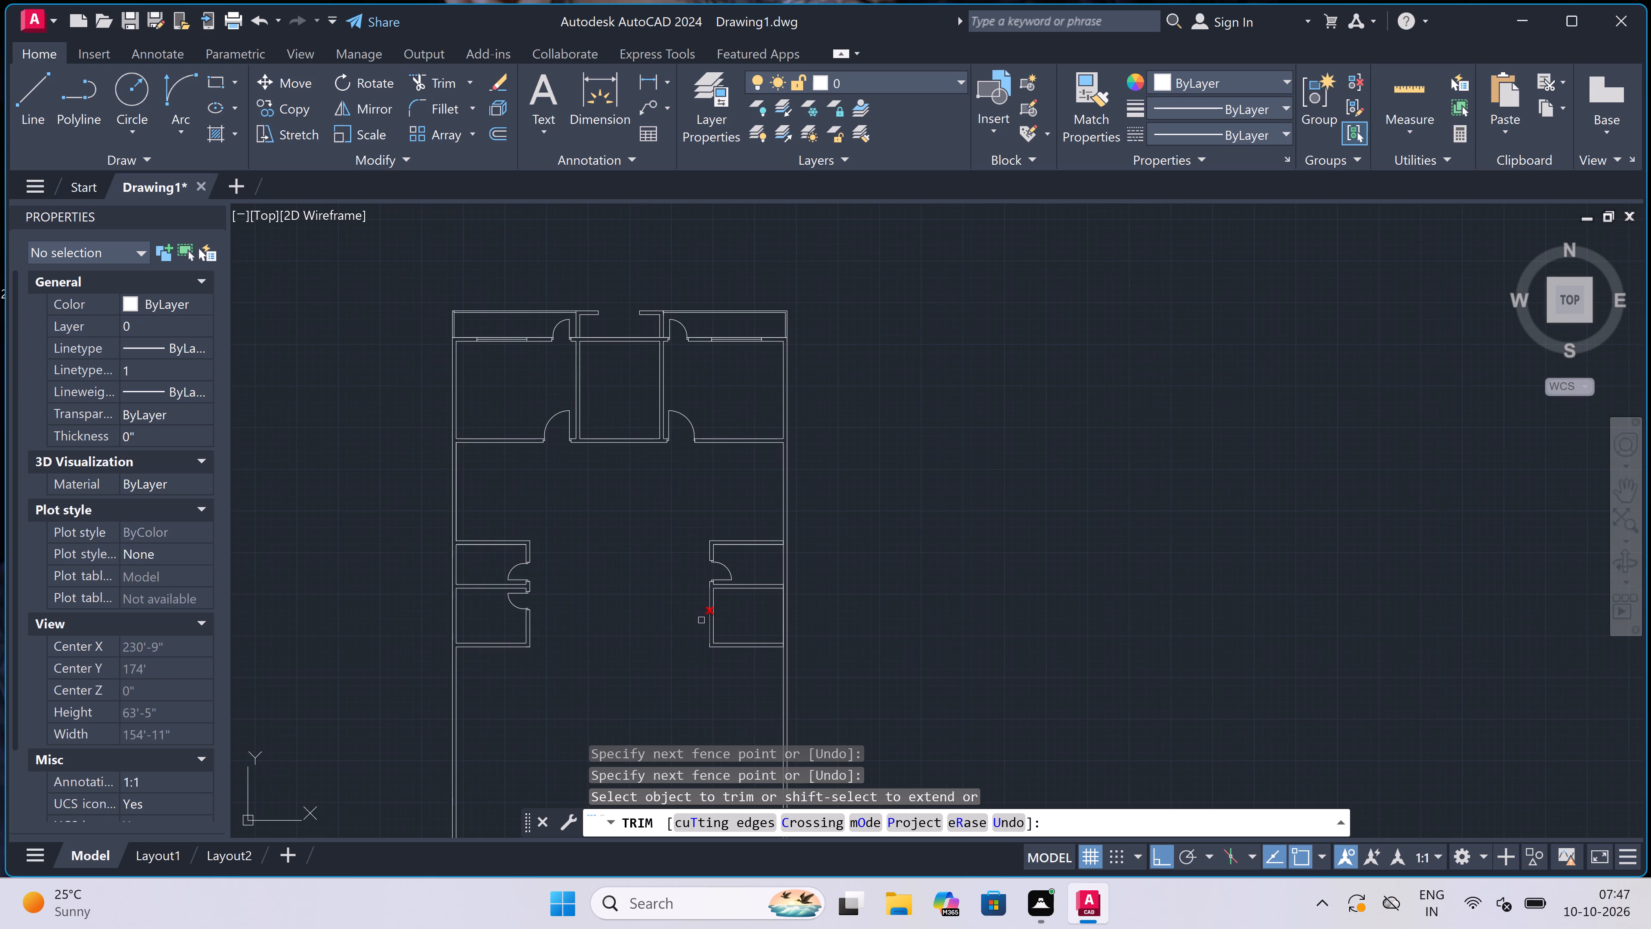
pyautogui.scroll(4, 664, 590)
pyautogui.scroll(-4, 666, 590)
pyautogui.press('Escape')
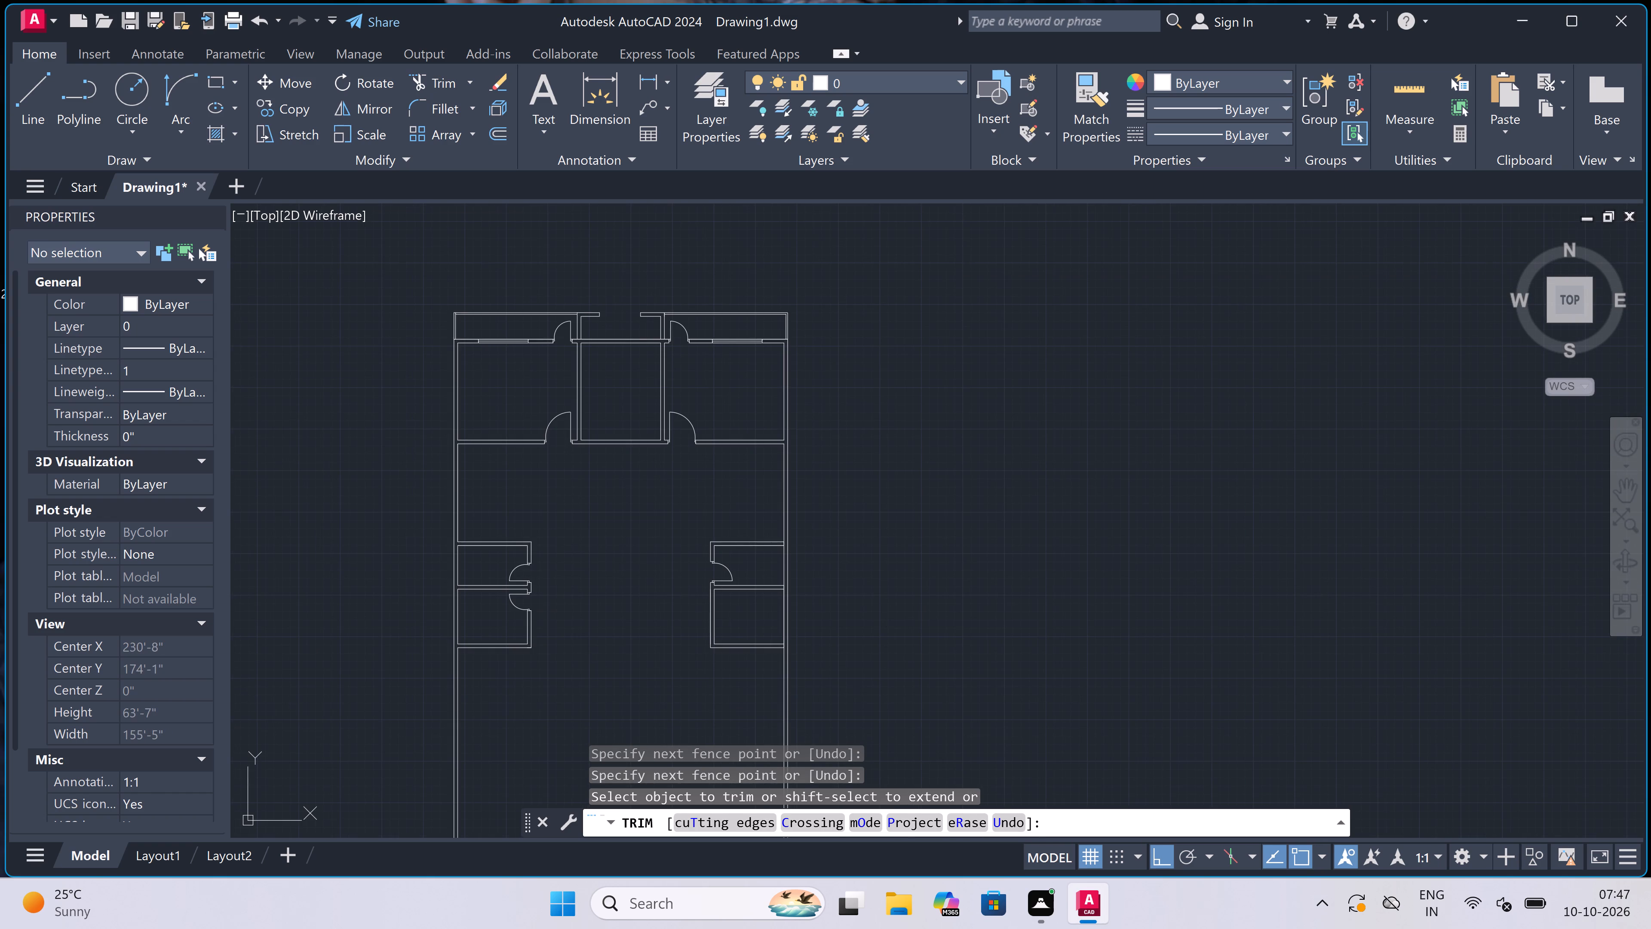
# Draw the upper door jamb across the lower right enclosure's left wall, with a 2" stop downward from its midpoint and a 2' door leaf inward.
pyautogui.press('l')
pyautogui.press('space')
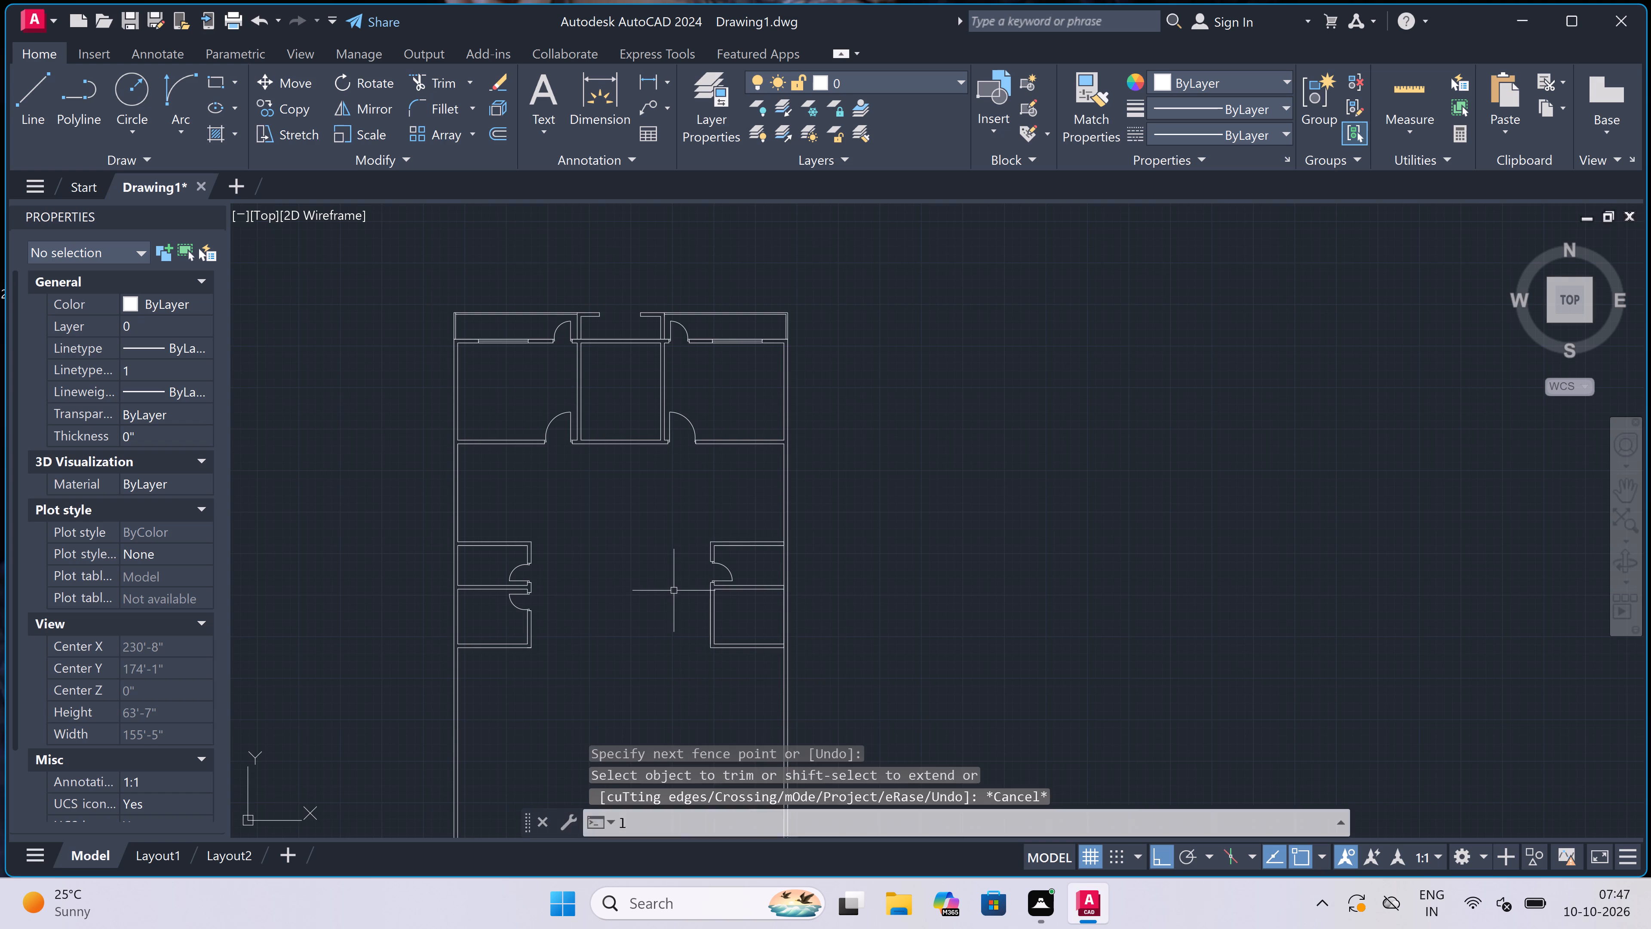
pyautogui.scroll(5, 699, 594)
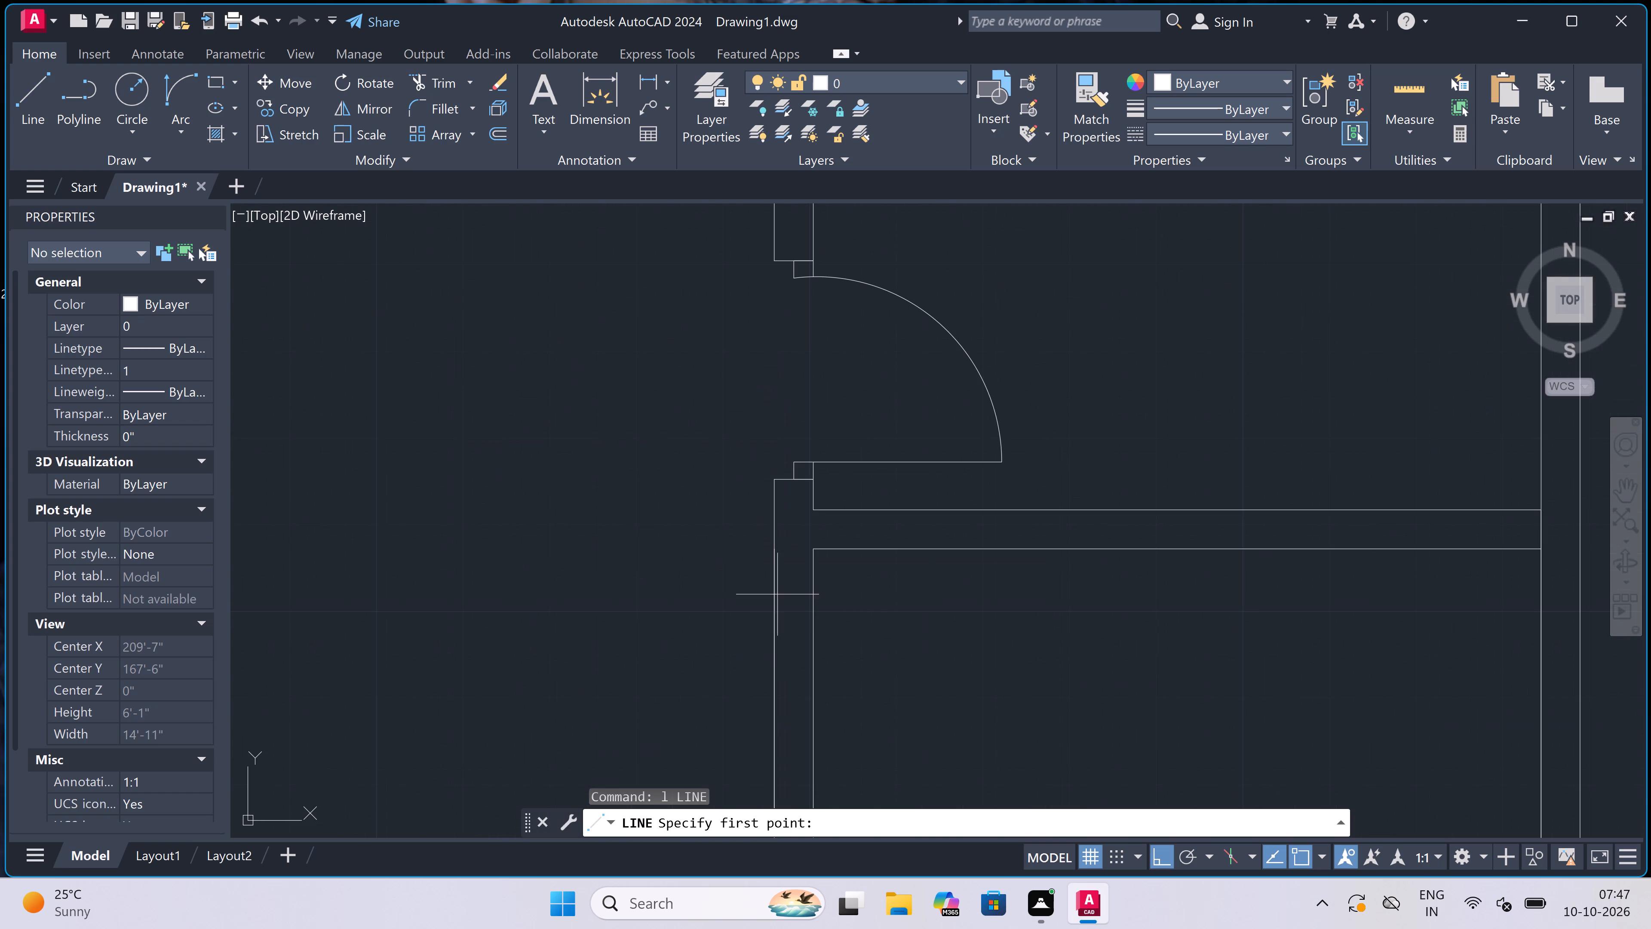
pyautogui.click(777, 579)
pyautogui.click(810, 575)
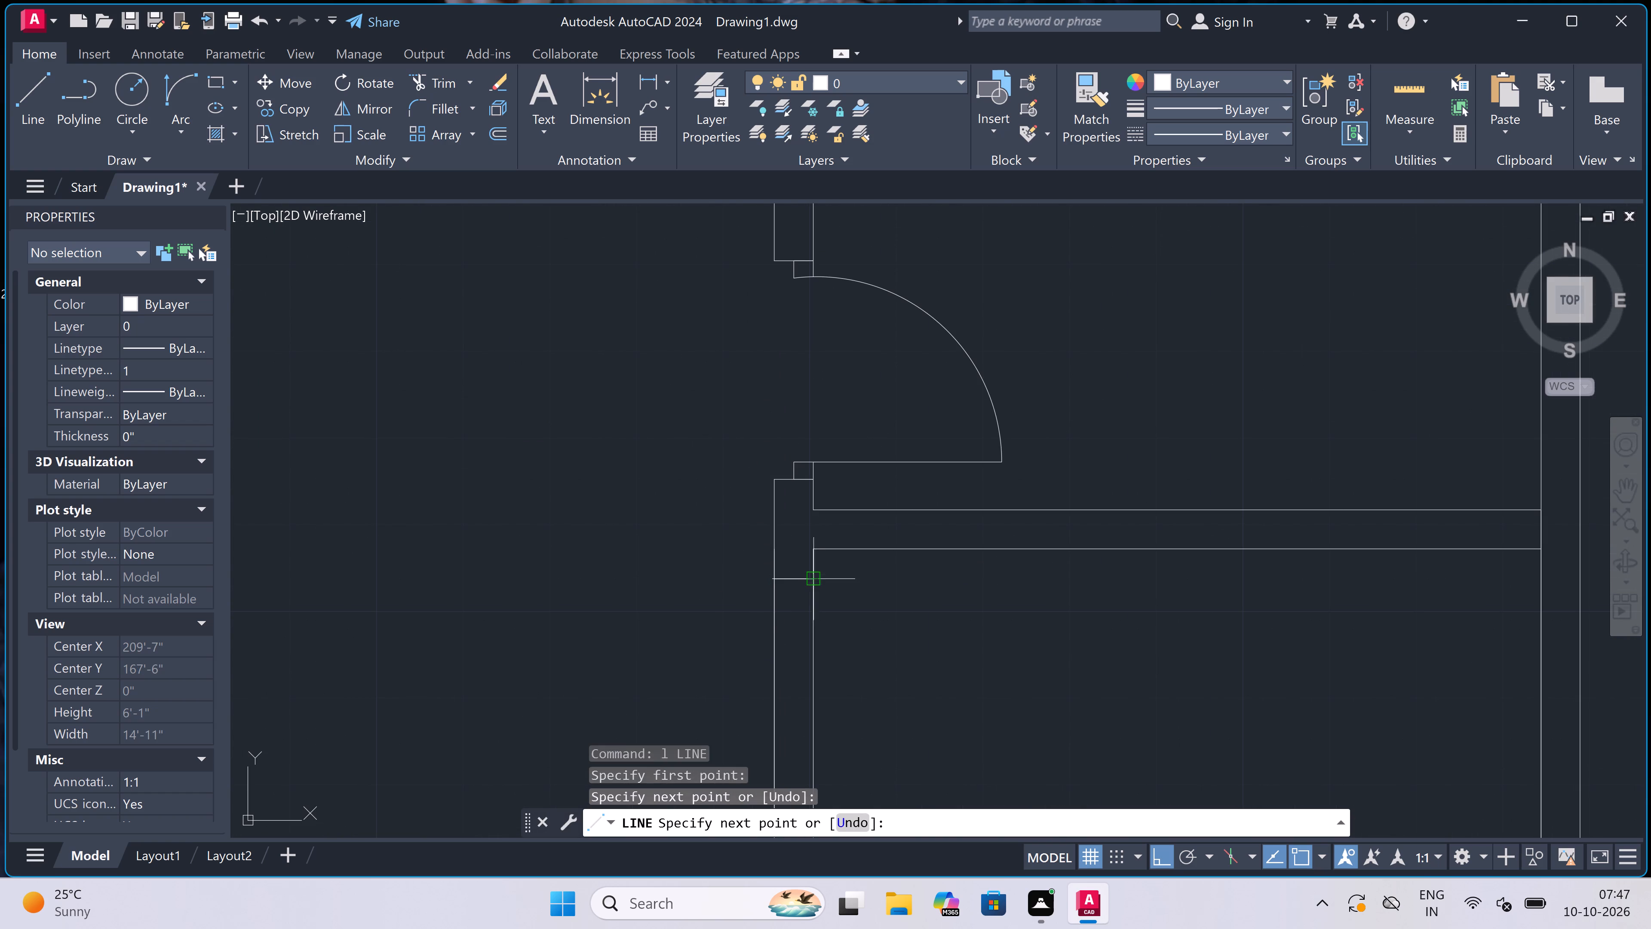
pyautogui.click(789, 572)
pyautogui.scroll(2, 789, 572)
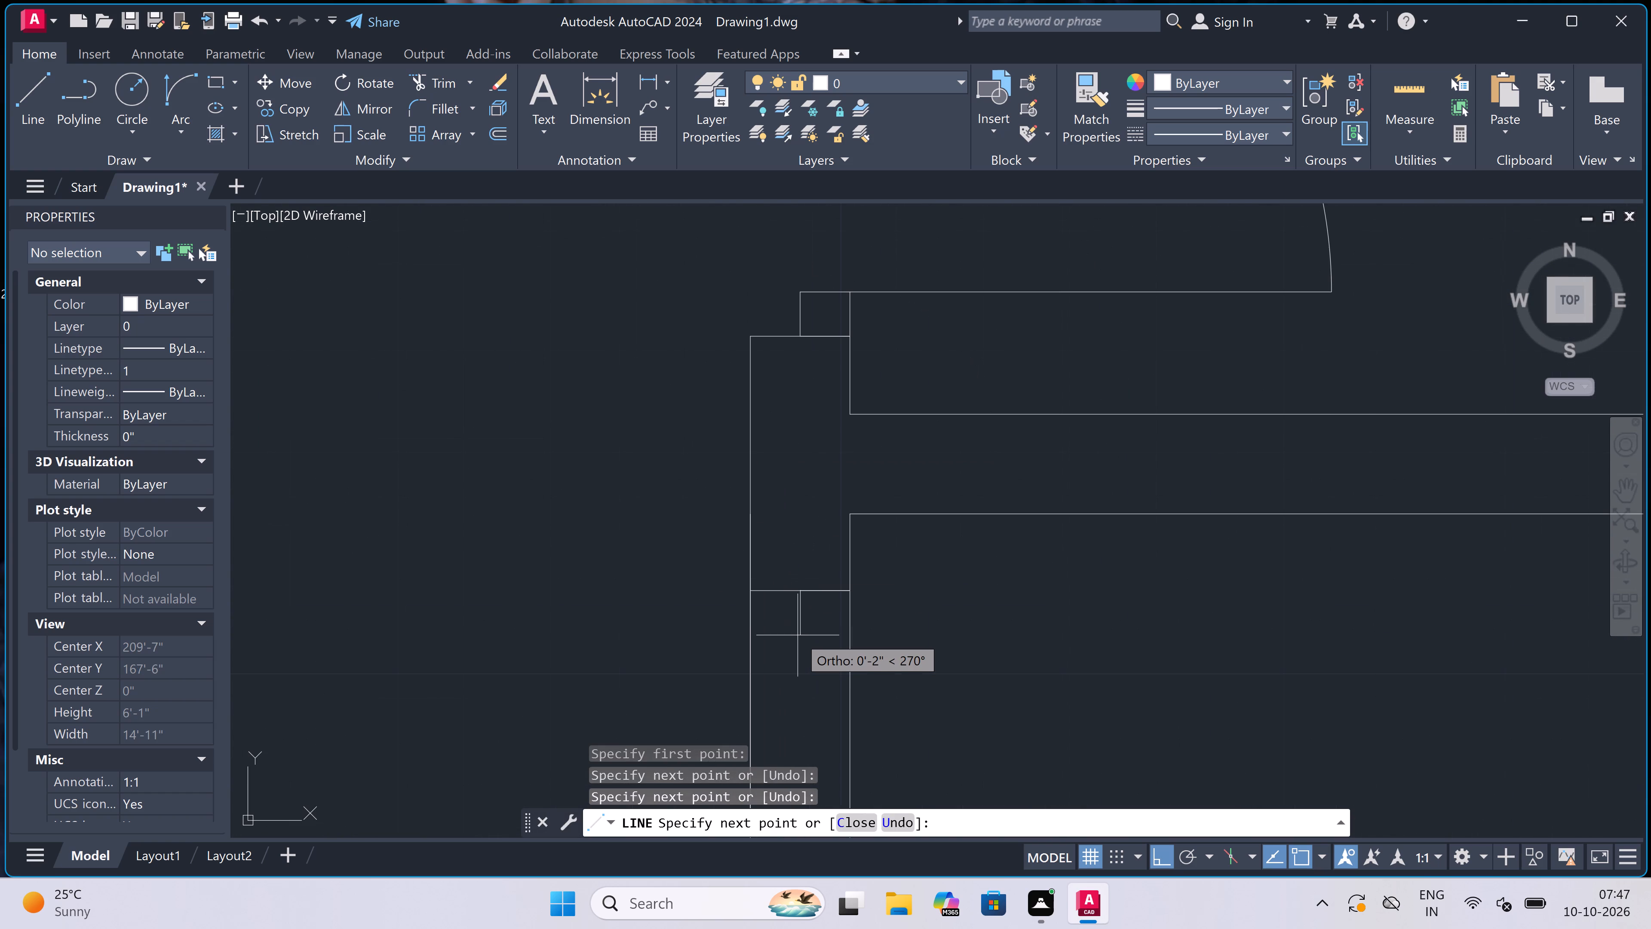
pyautogui.write('2"')
pyautogui.press('space')
pyautogui.write("2'")
pyautogui.press('space')
pyautogui.press('Escape')
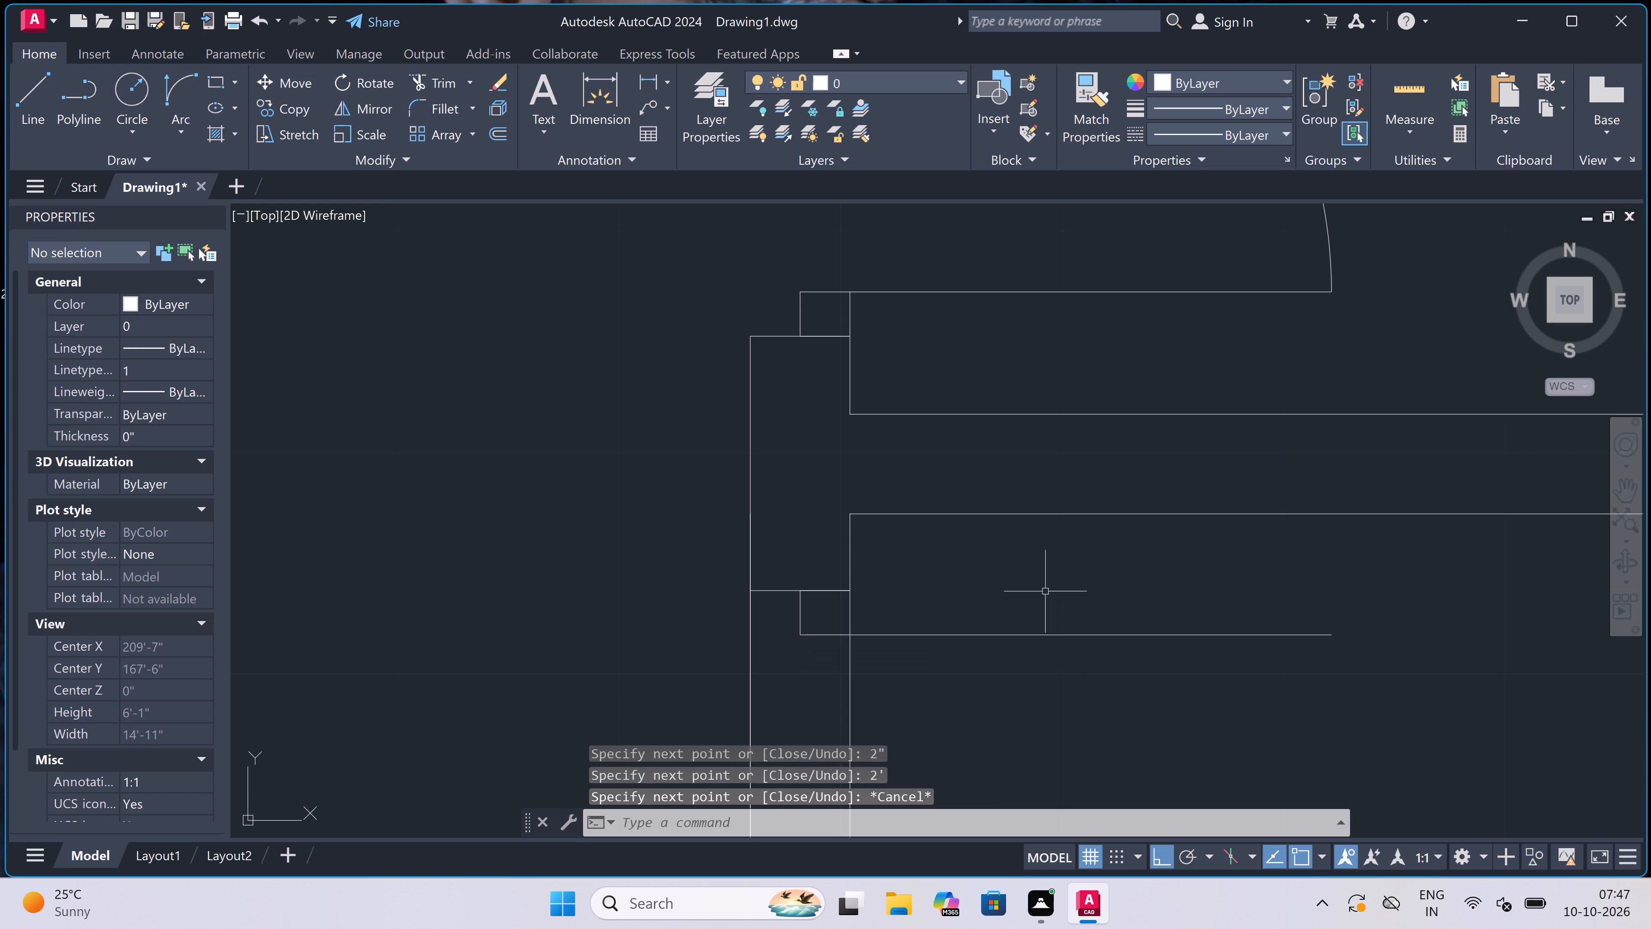
# Draw the lower door jamb across the lower right enclosure's left wall, with a 2" stop upward from its midpoint.
pyautogui.scroll(-6, 1042, 582)
pyautogui.scroll(4, 1044, 608)
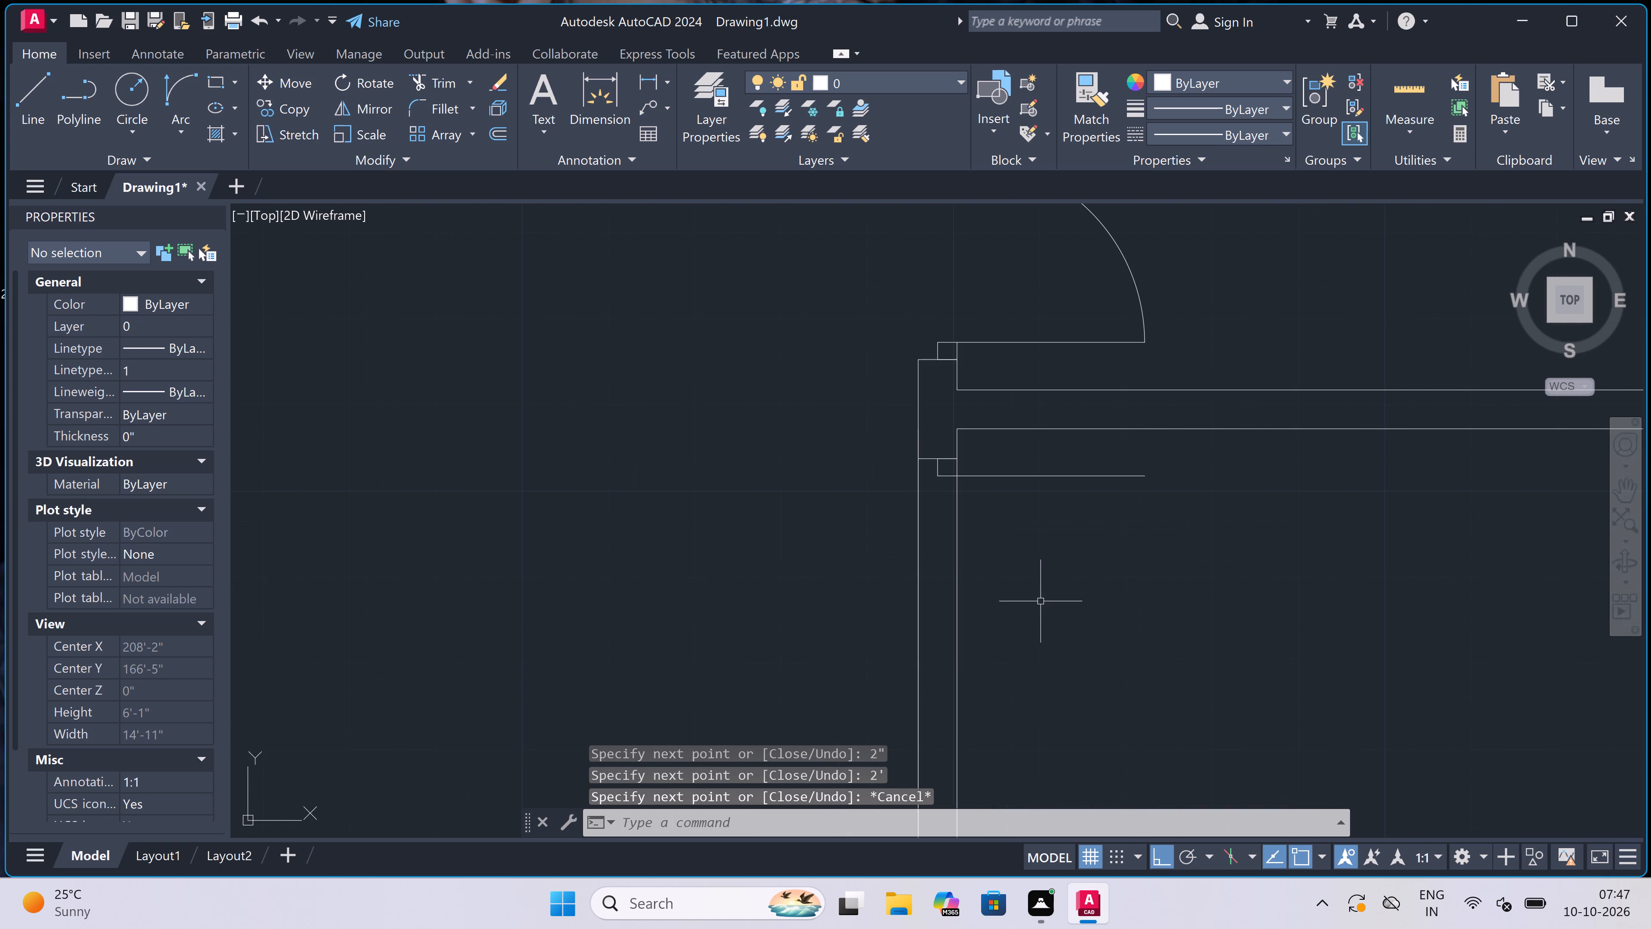
pyautogui.press('space')
pyautogui.click(921, 619)
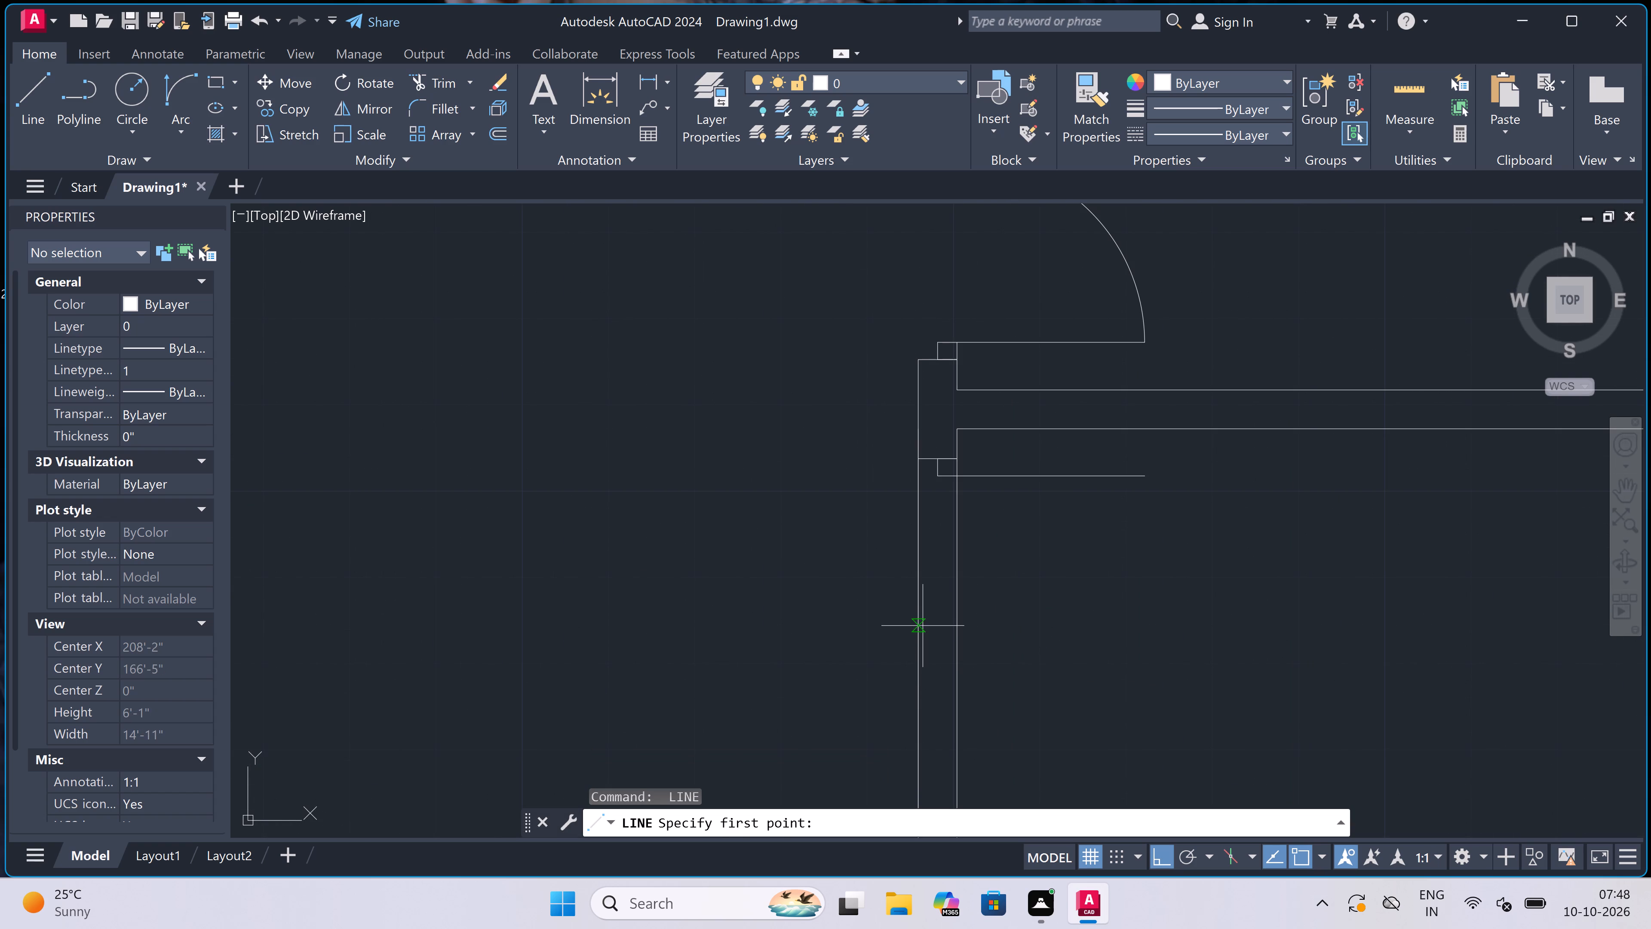
pyautogui.click(964, 615)
pyautogui.click(937, 617)
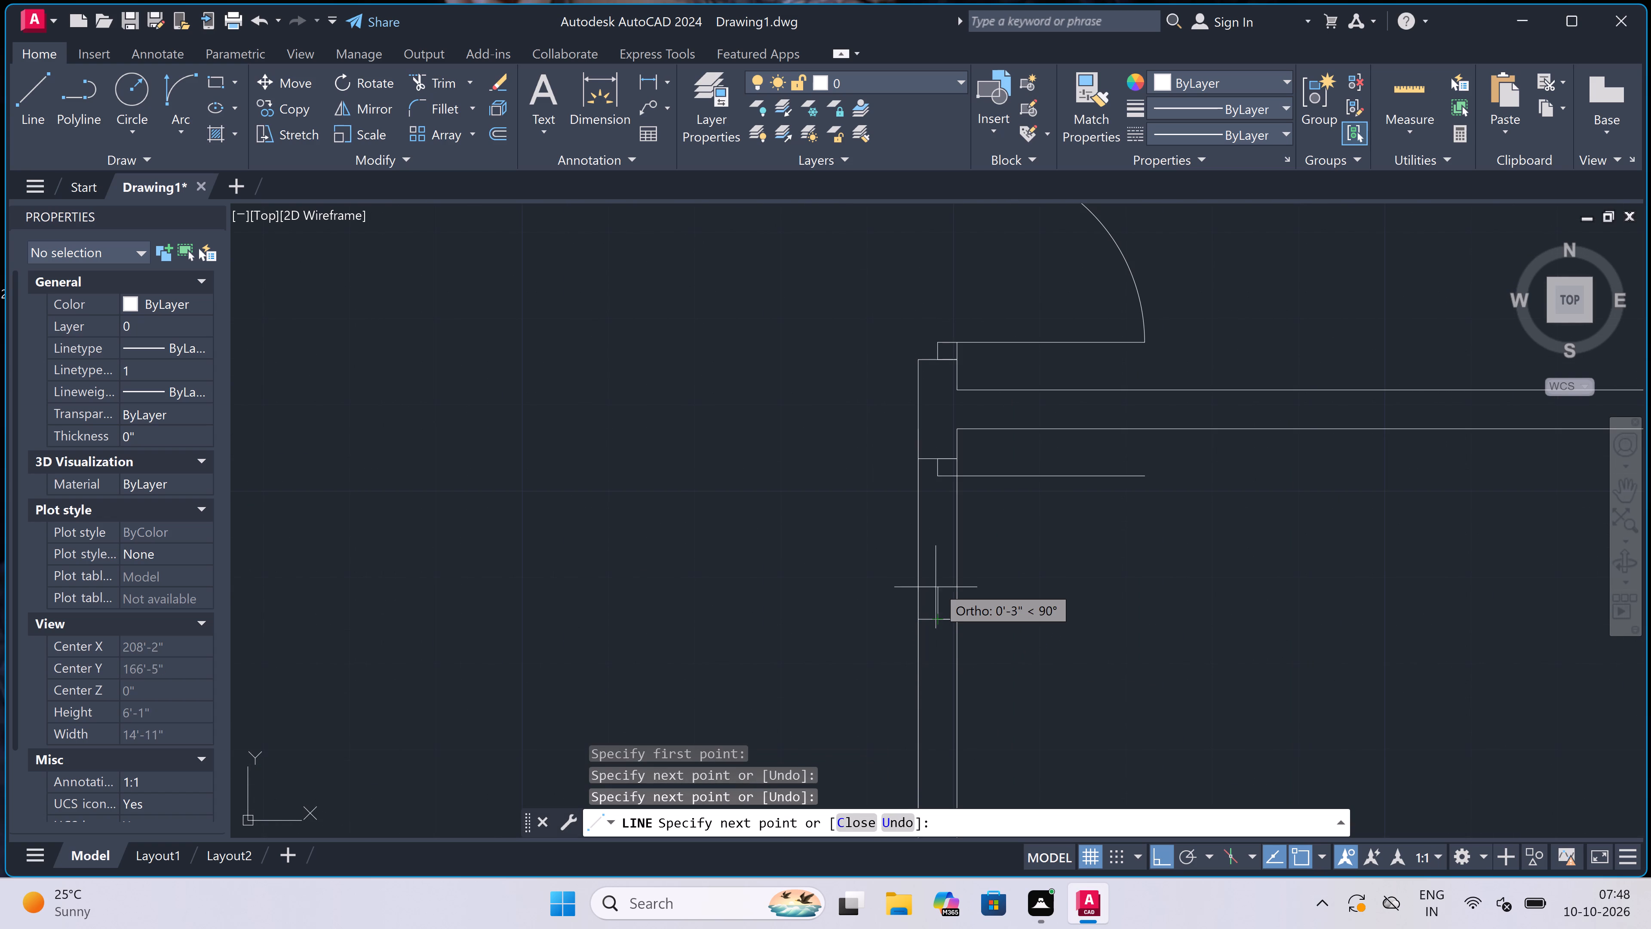
pyautogui.write('2"')
pyautogui.press('space')
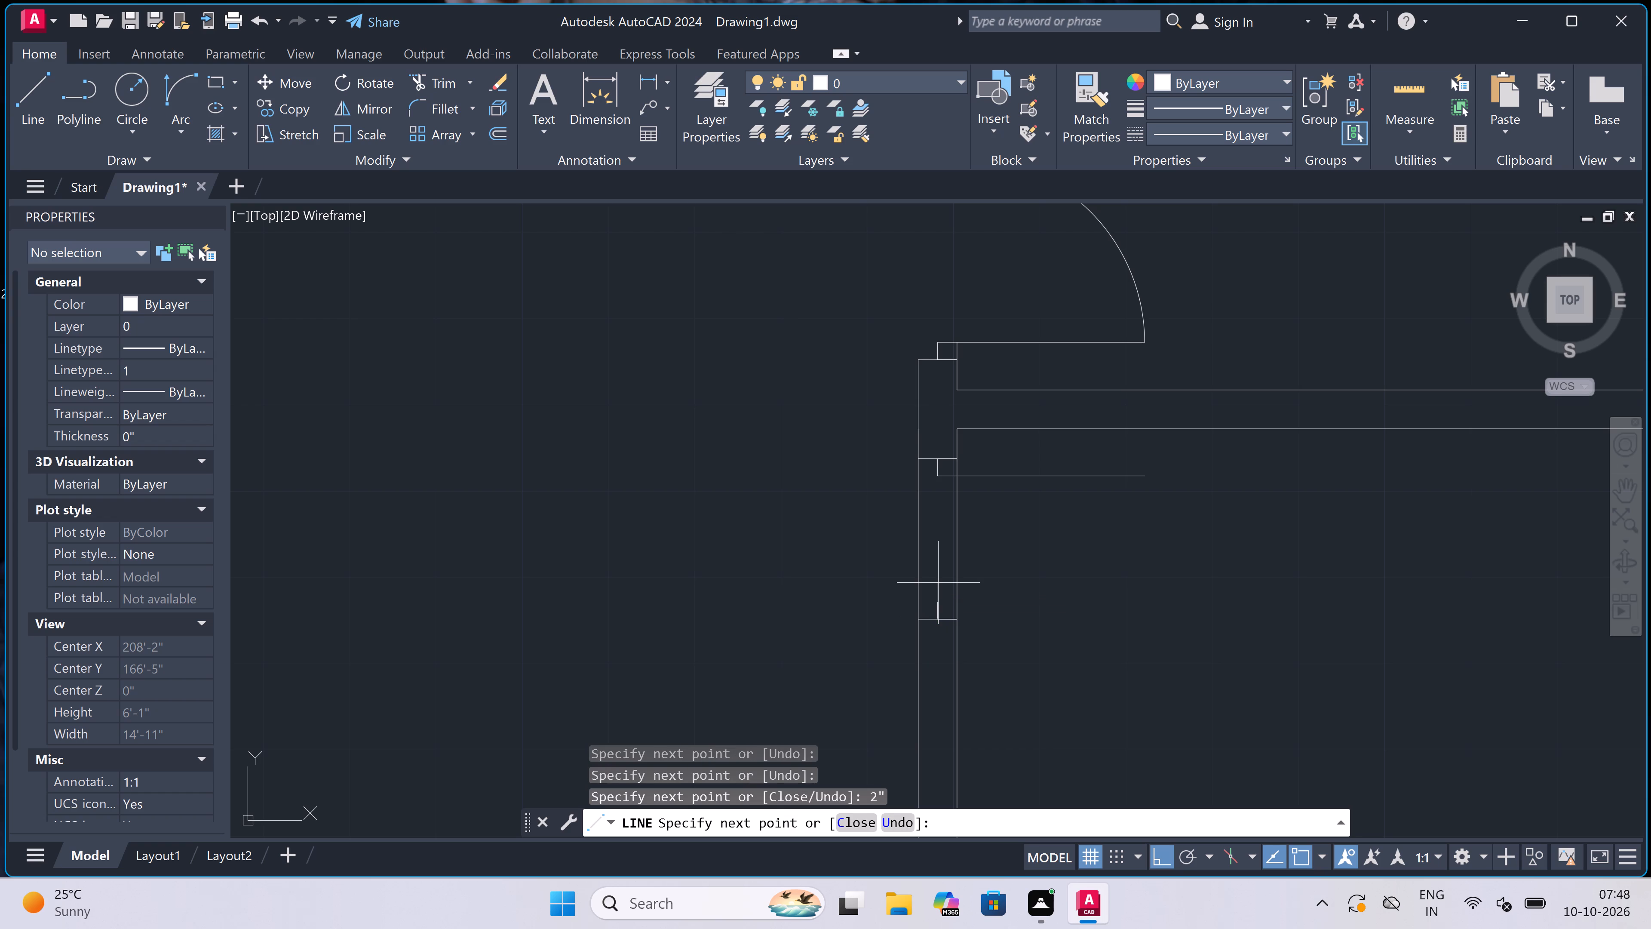
pyautogui.press('Escape')
# Draw the door swing arc from the free end of the lower right enclosure's door leaf to the lower jamb's stop.
pyautogui.click(184, 77)
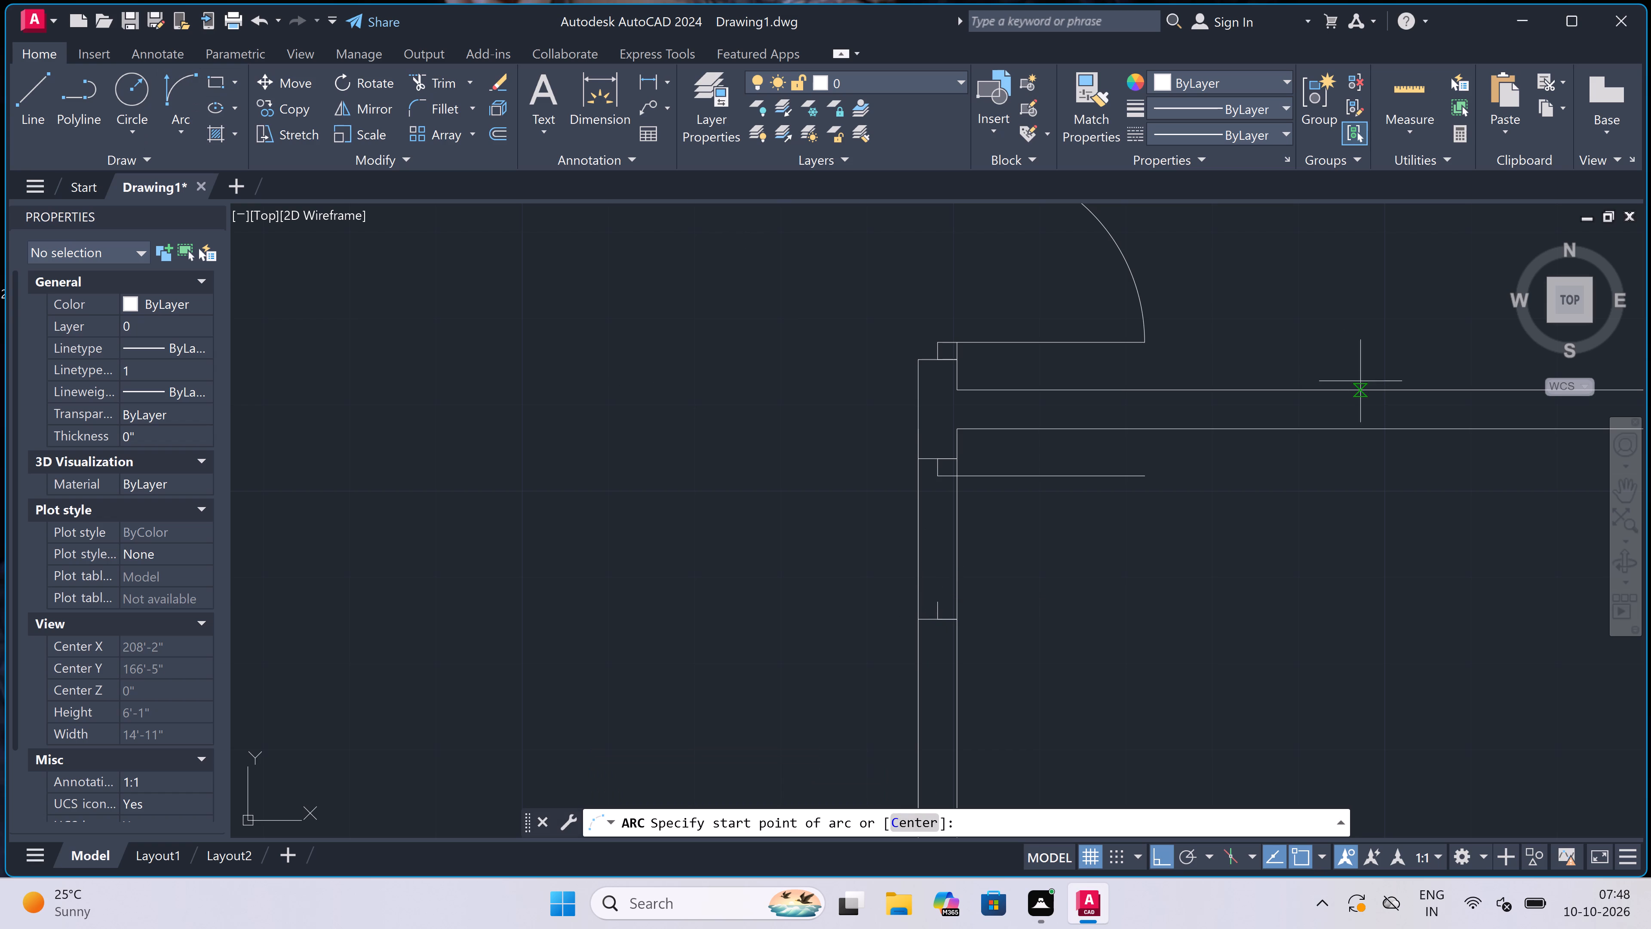
pyautogui.click(1146, 471)
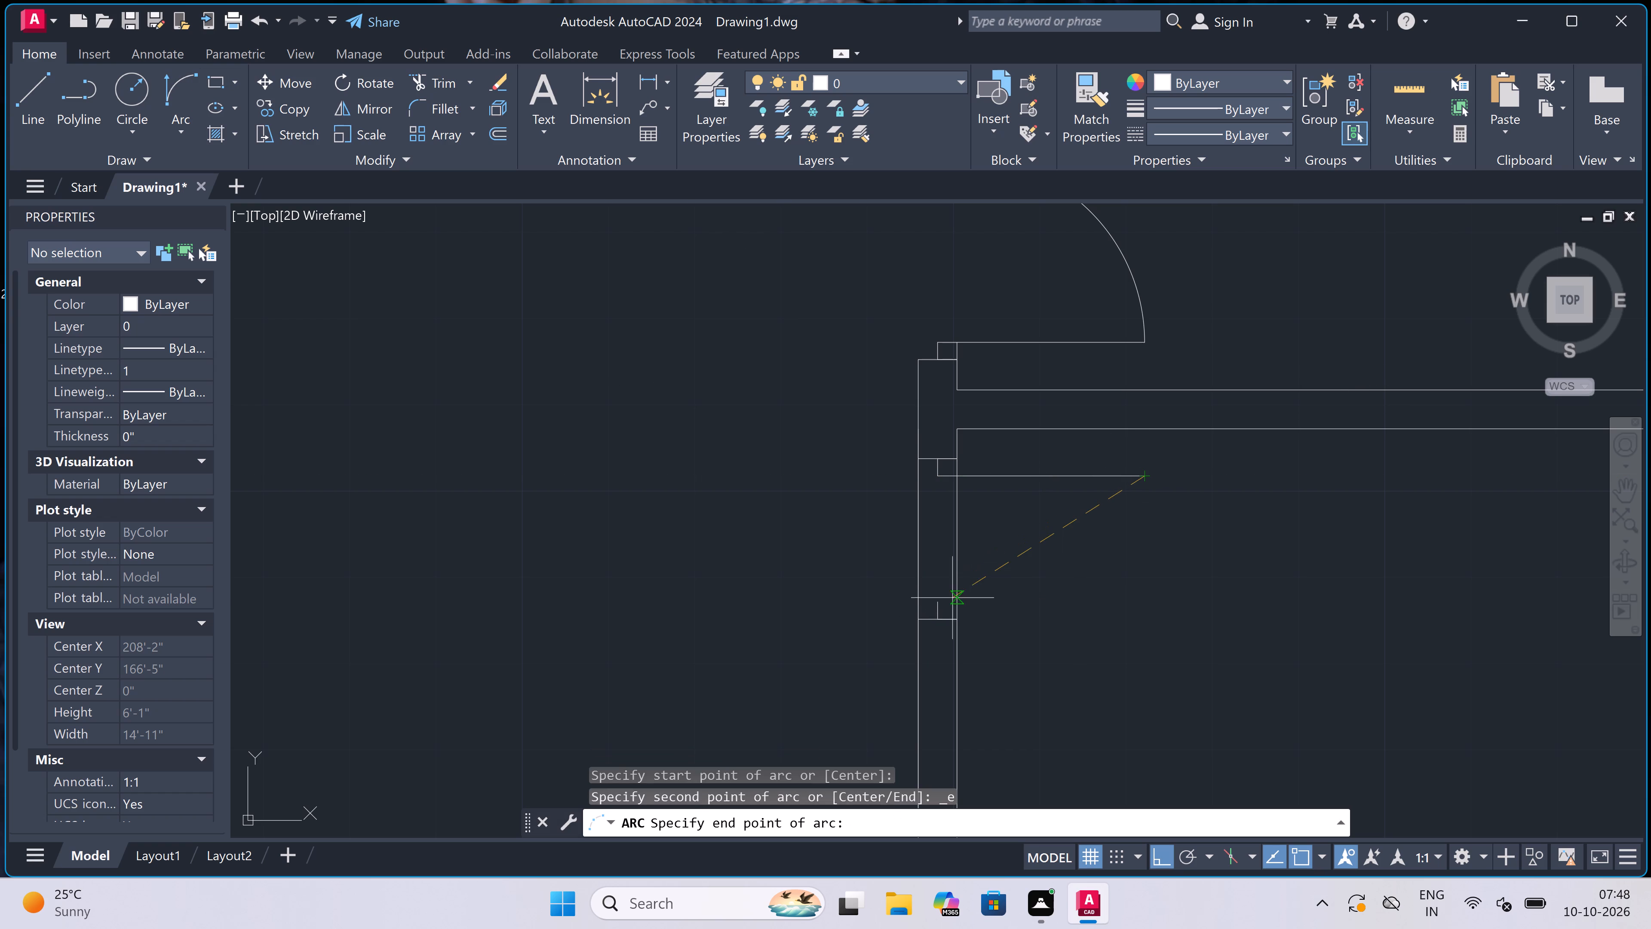
pyautogui.click(933, 595)
pyautogui.click(1108, 696)
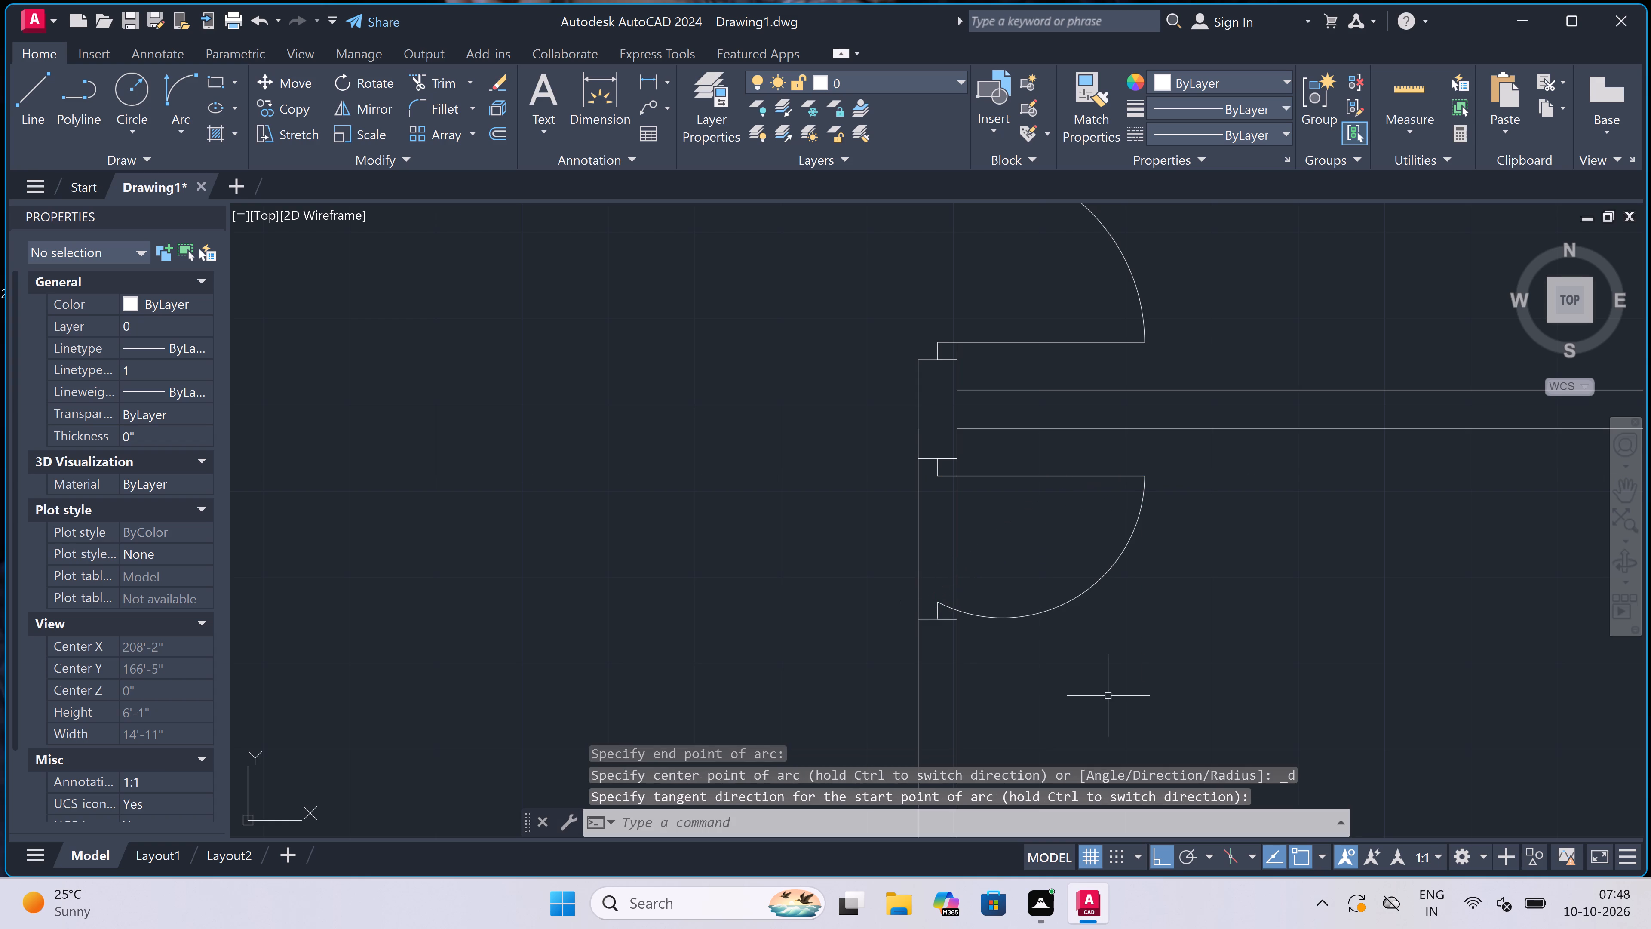
# Trim both left wall lines between the jambs to open the lower right enclosure's doorway.
pyautogui.press('t')
pyautogui.press('r')
pyautogui.press('space')
pyautogui.click(1028, 519)
pyautogui.click(792, 548)
pyautogui.scroll(-4, 1019, 541)
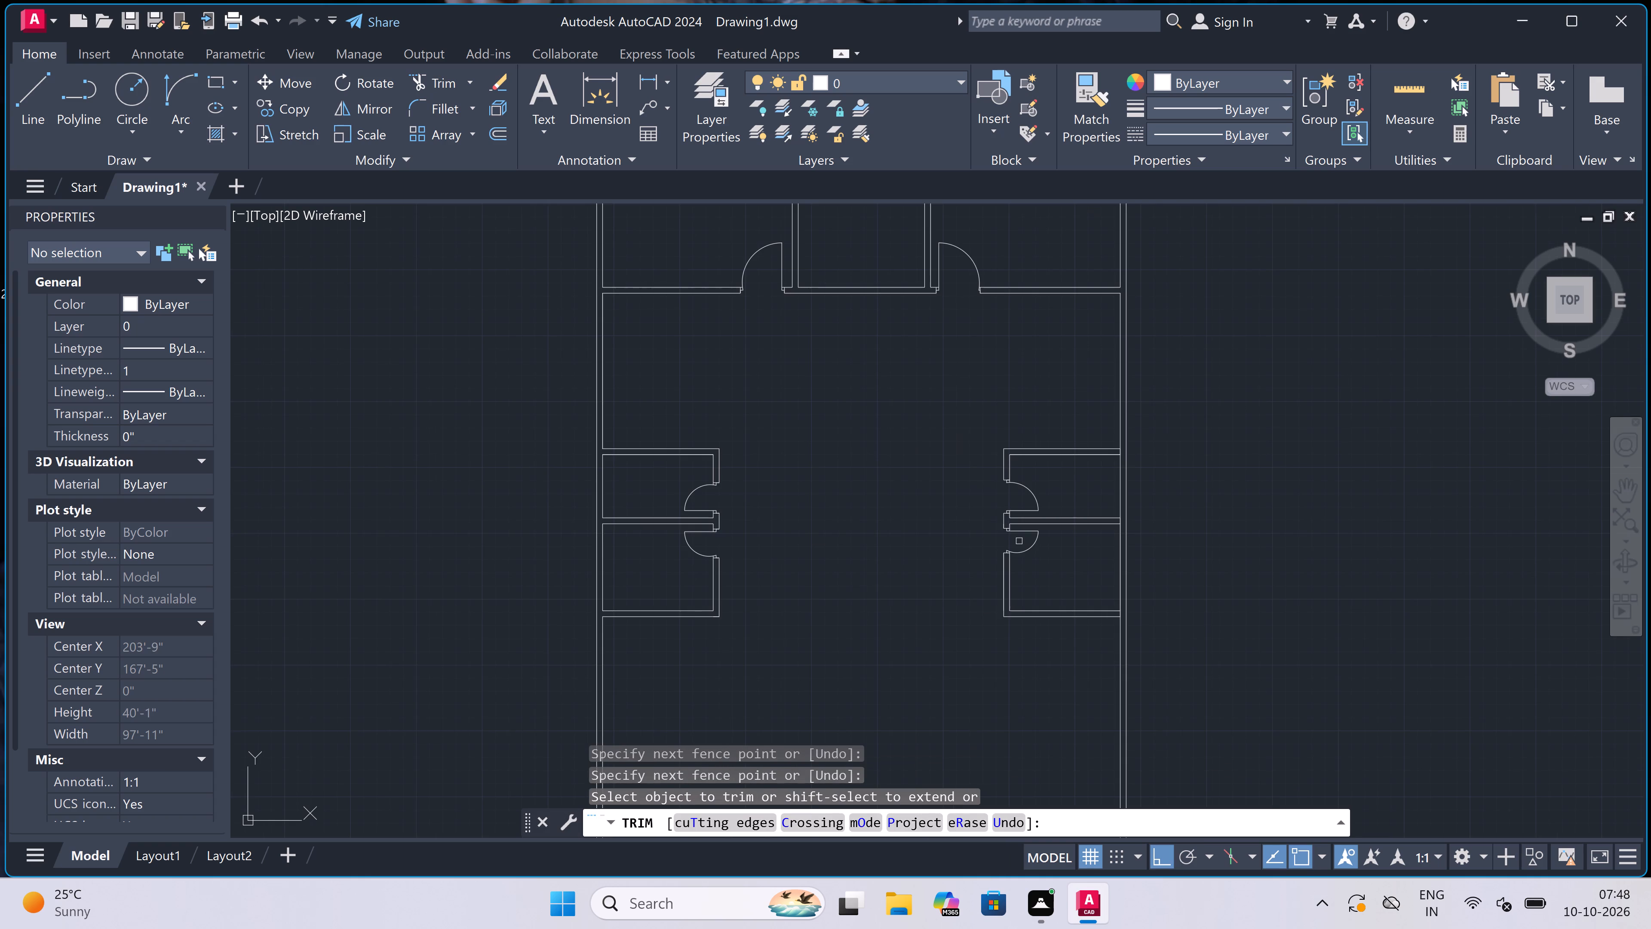
pyautogui.press('Escape')
# Draw a 5' window in the upper-left room's outer left wall, with end lines across the wall and a centre line between them.
pyautogui.scroll(-4, 1019, 539)
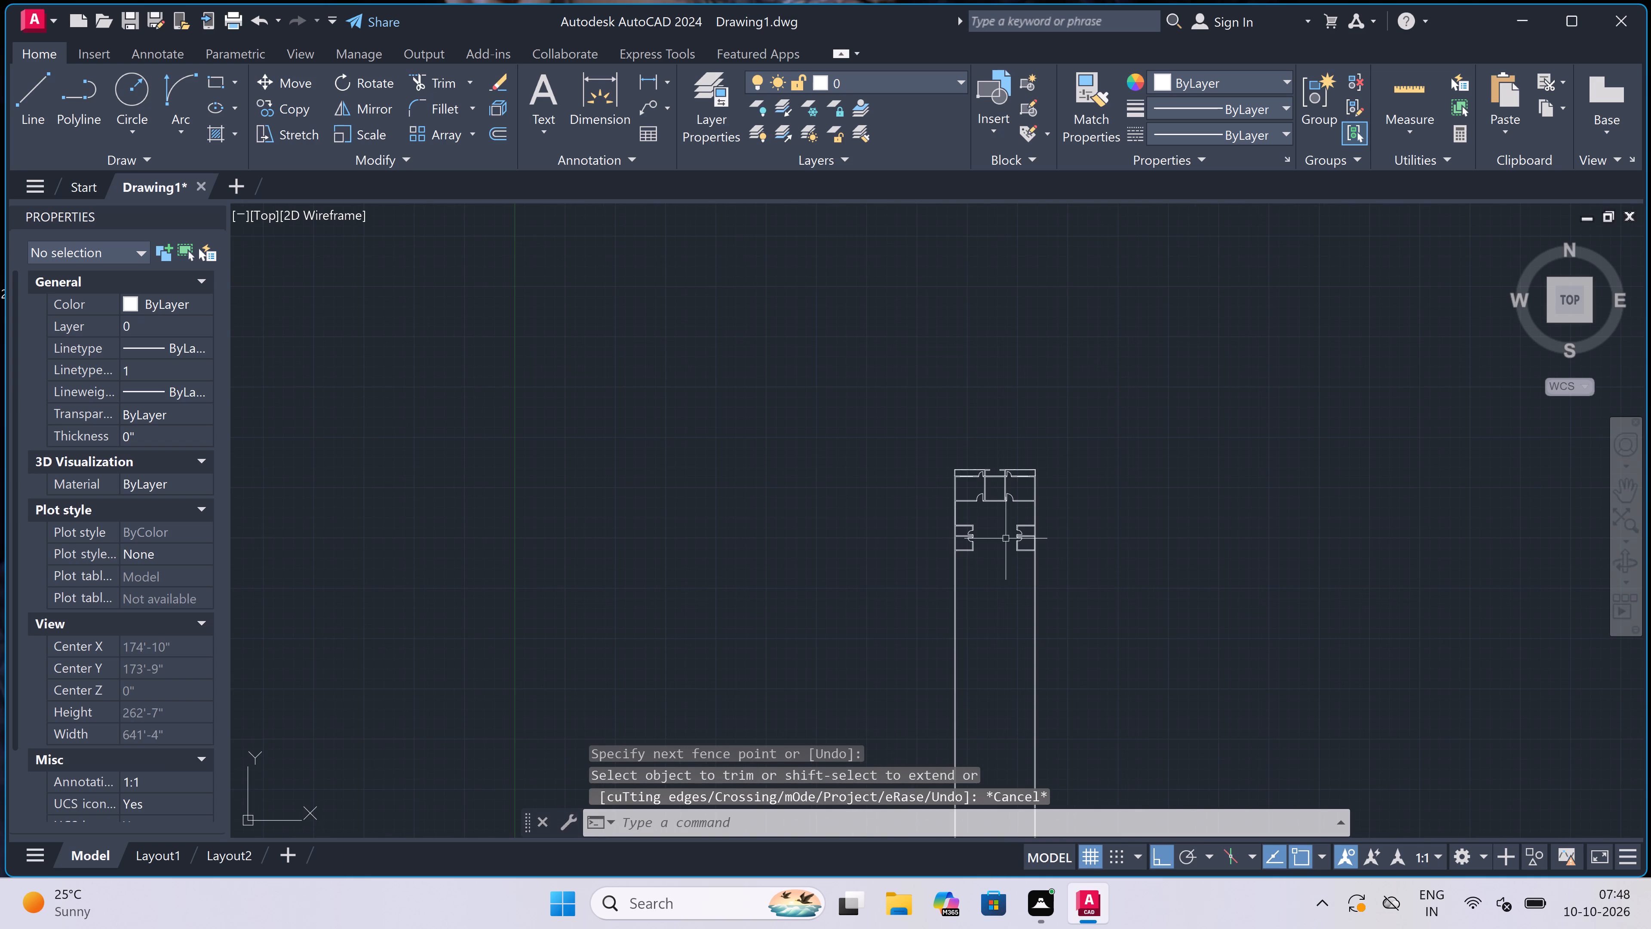
pyautogui.scroll(5, 983, 475)
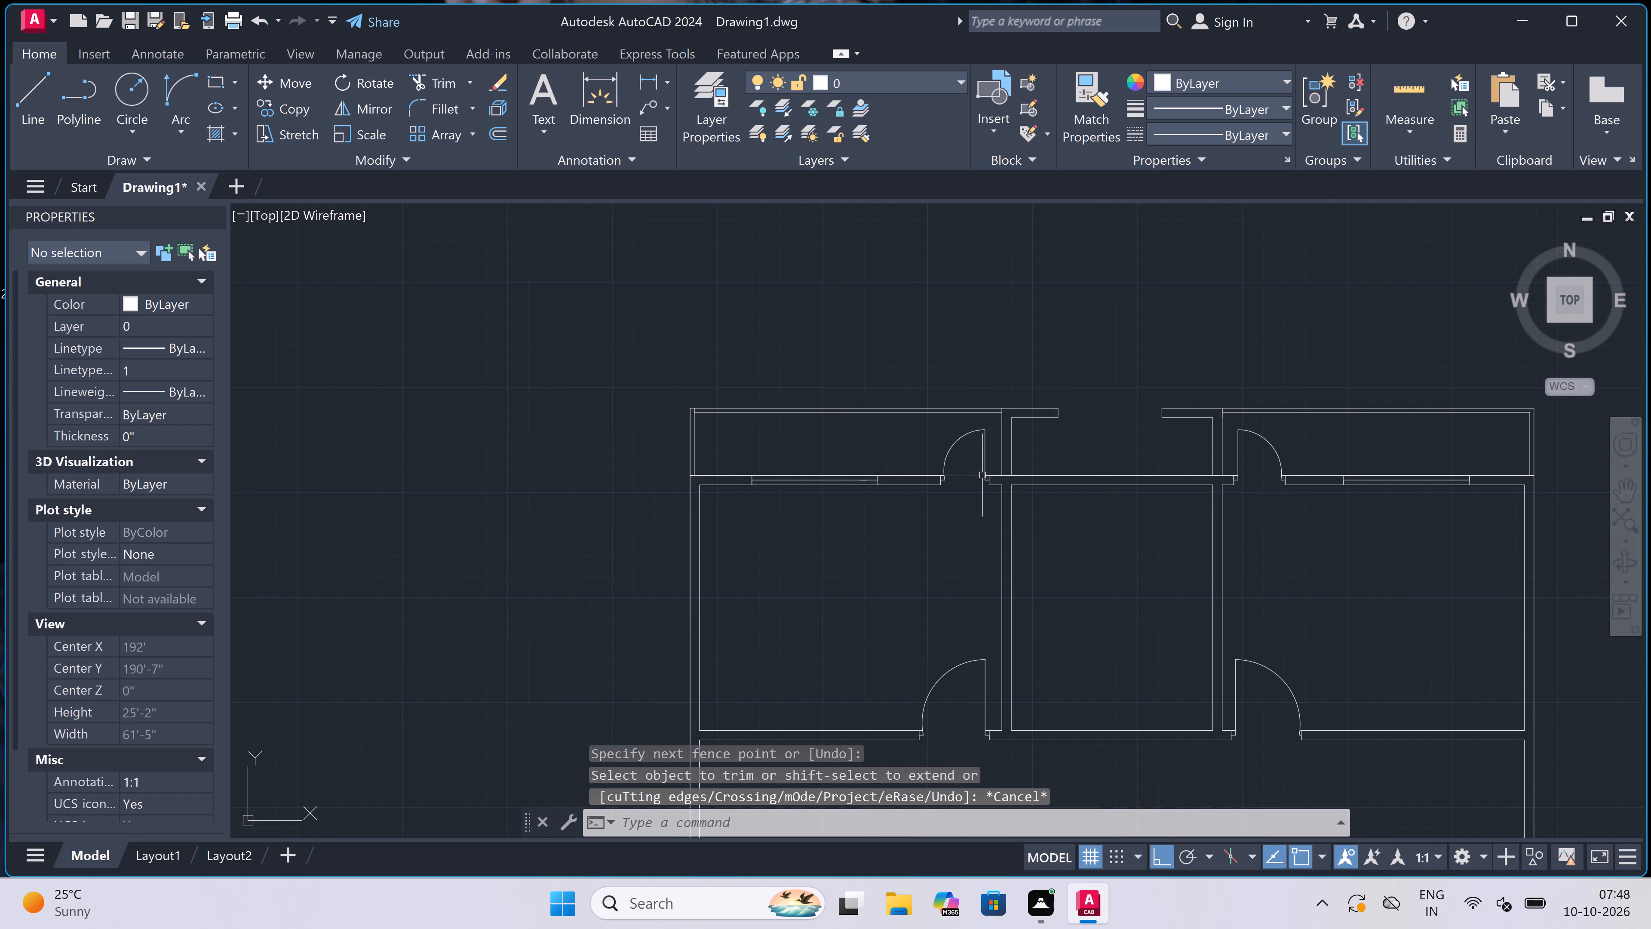
pyautogui.press('l')
pyautogui.press('space')
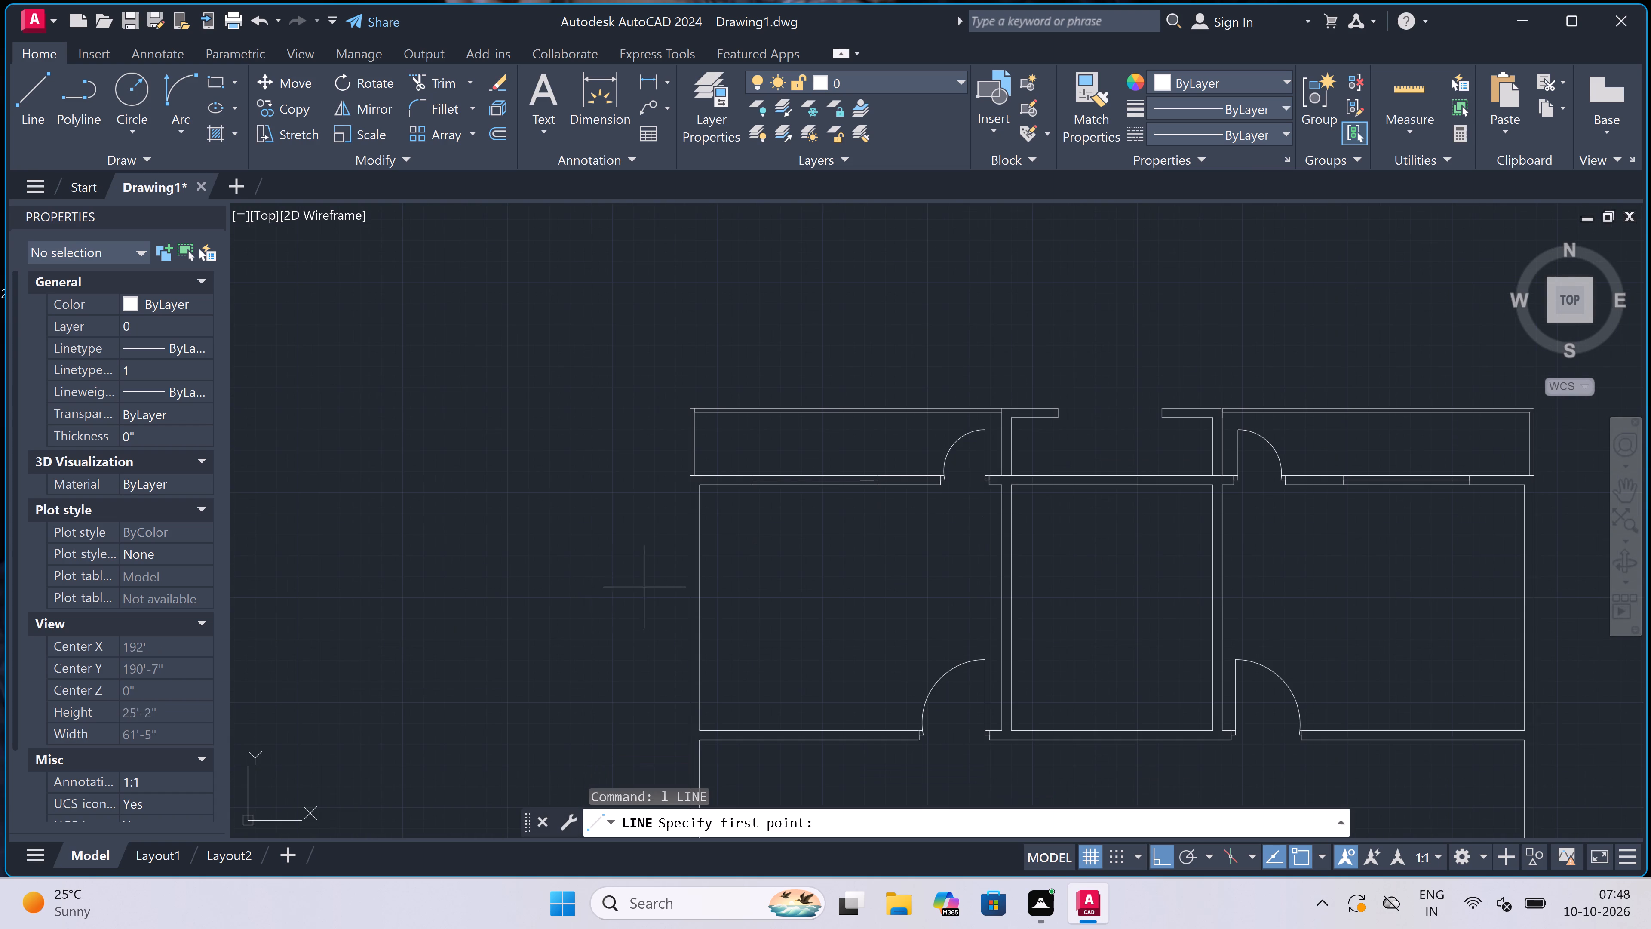
pyautogui.click(691, 538)
pyautogui.scroll(2, 691, 538)
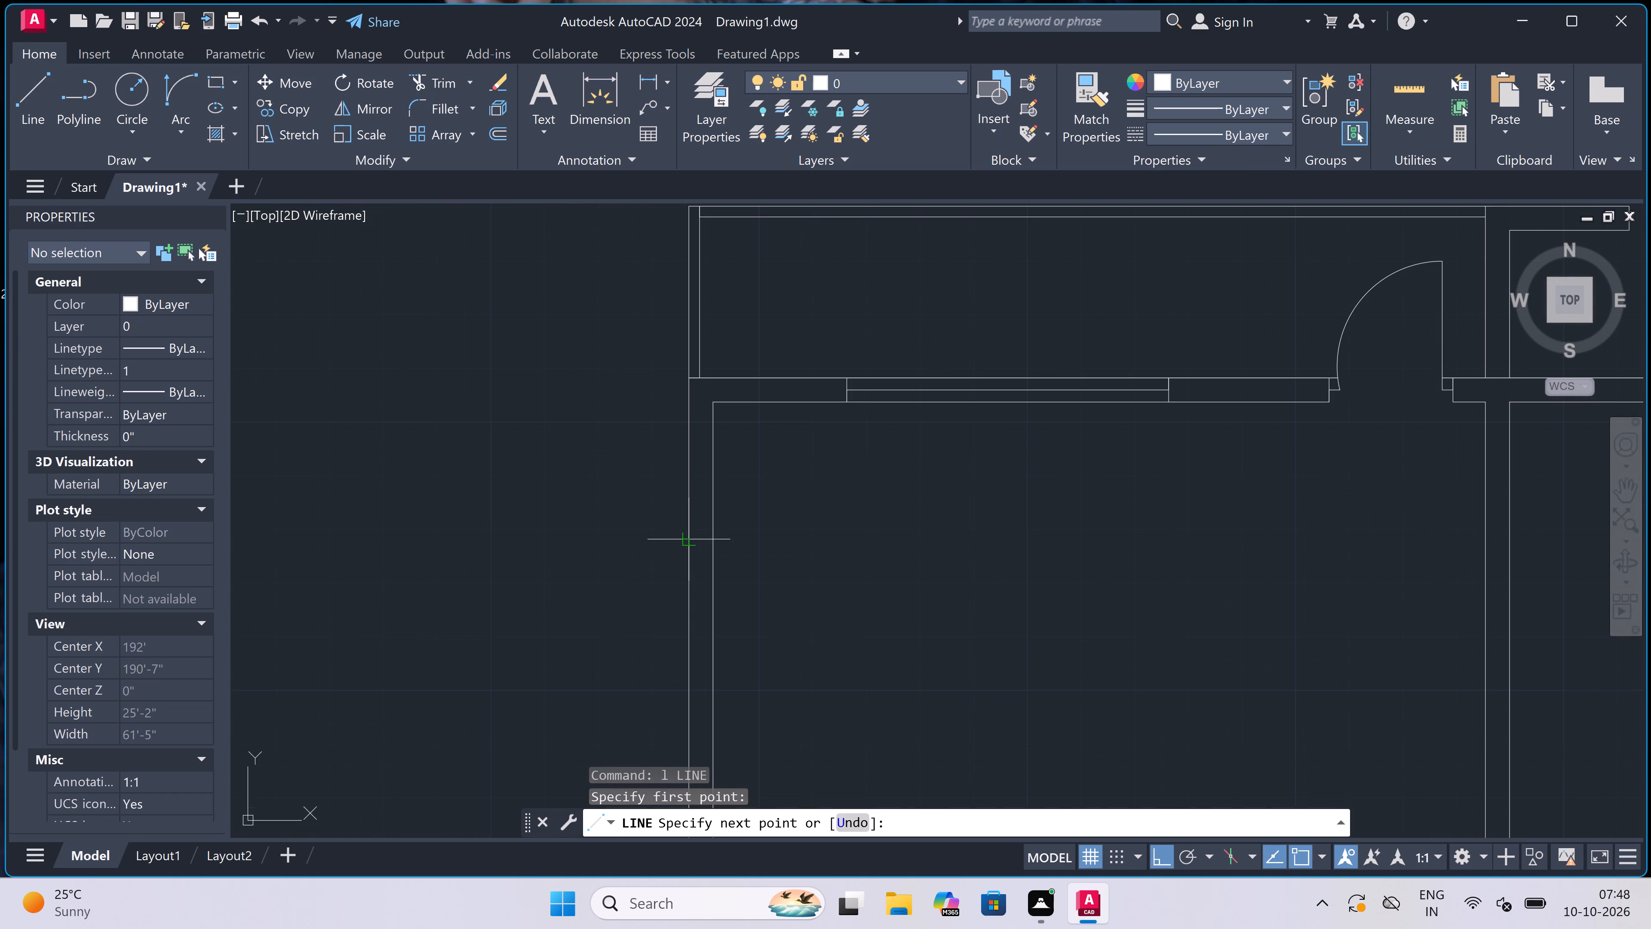
pyautogui.click(712, 541)
pyautogui.scroll(2, 712, 541)
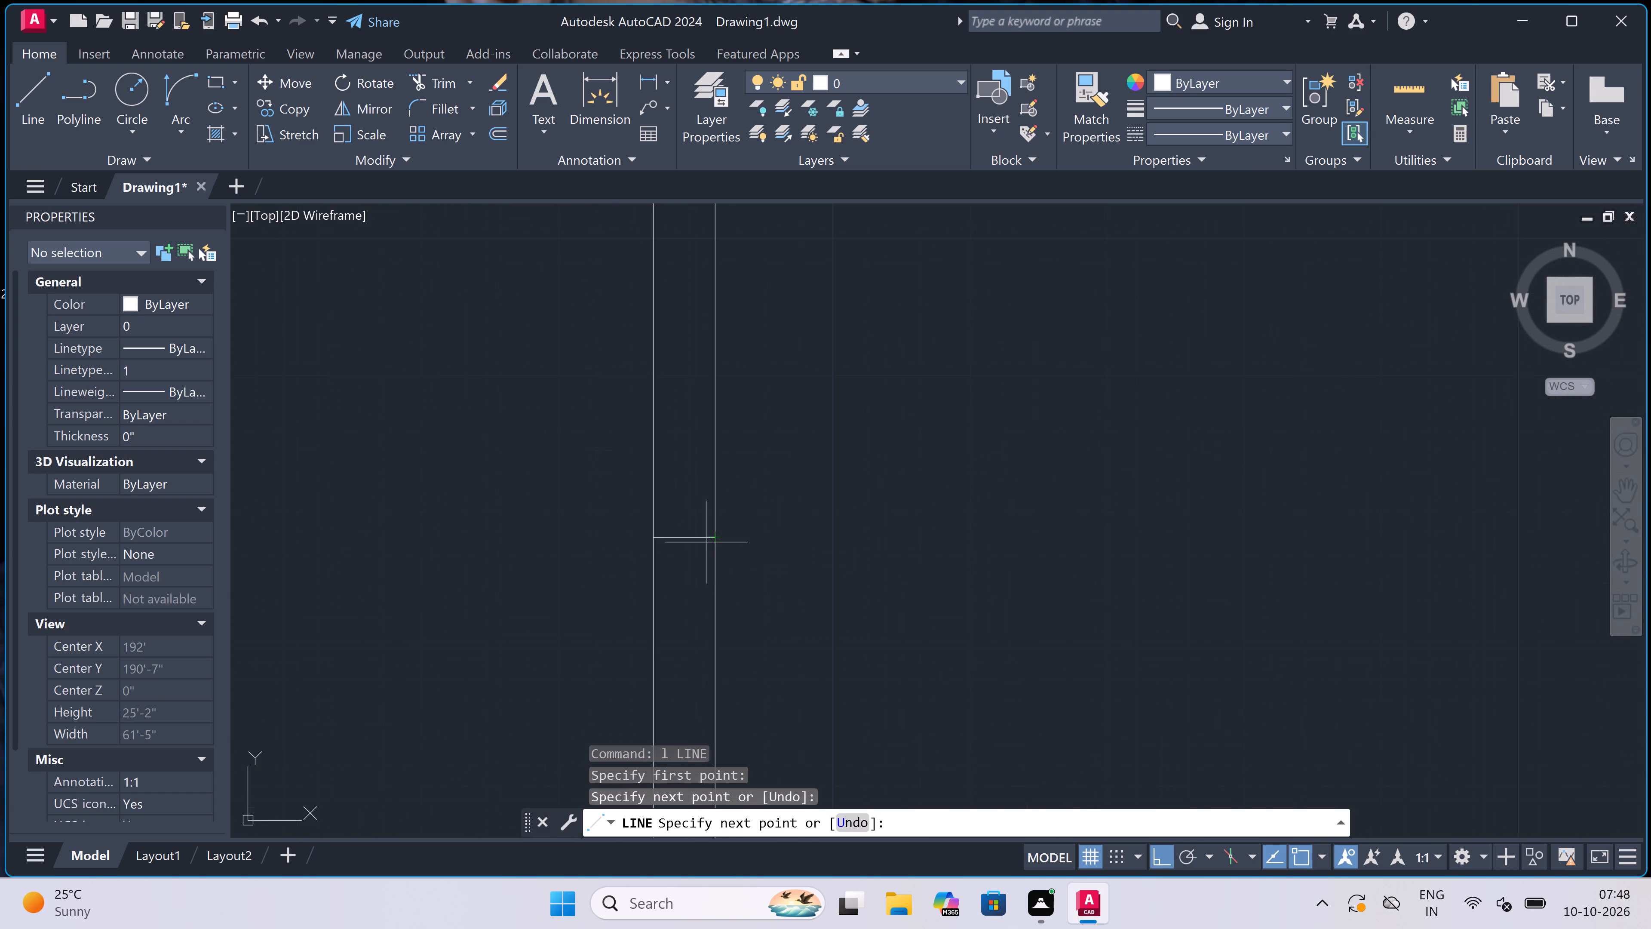
pyautogui.click(686, 535)
pyautogui.write("5'")
pyautogui.press('space')
pyautogui.scroll(-4, 701, 633)
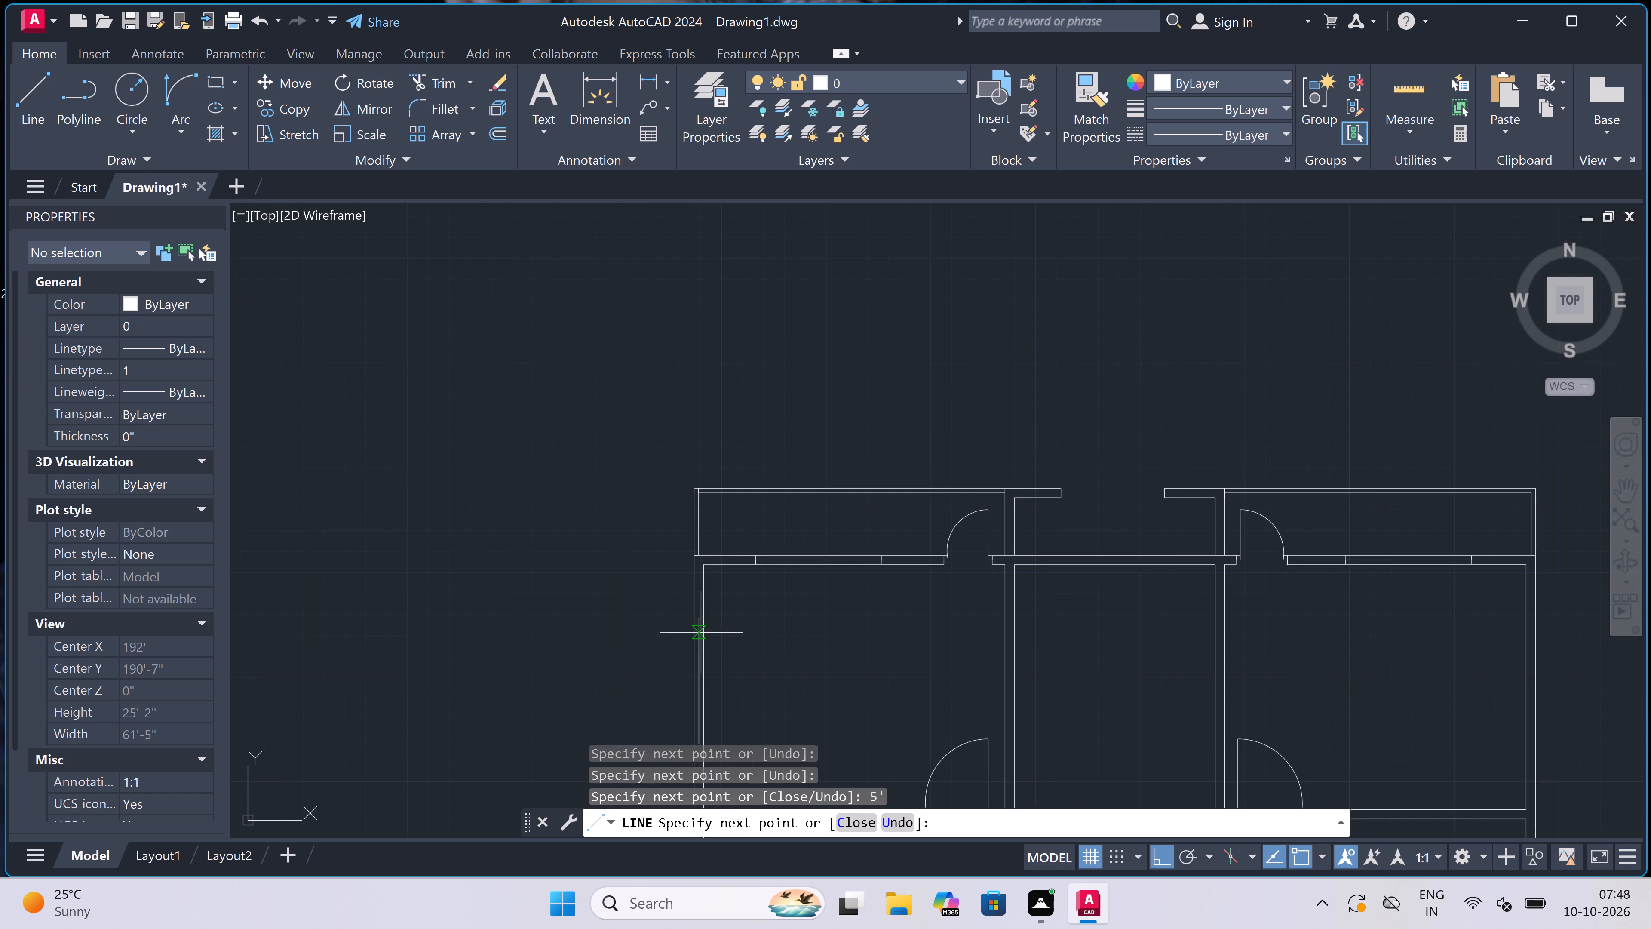
pyautogui.scroll(-3, 703, 634)
pyautogui.scroll(5, 705, 692)
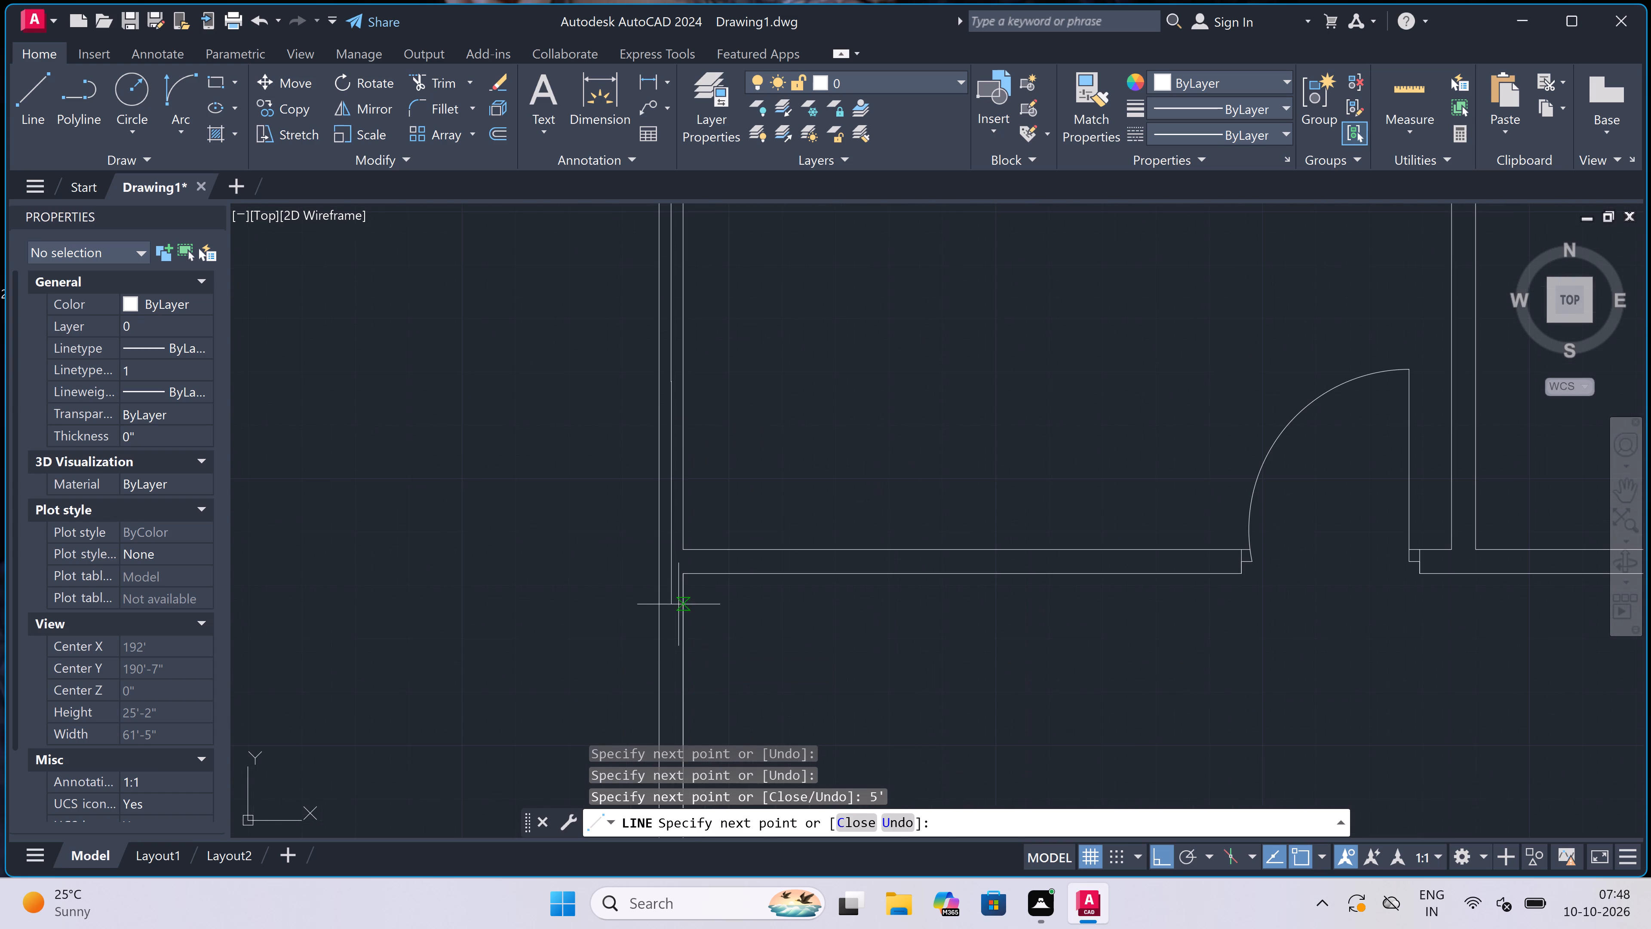
pyautogui.scroll(3, 657, 337)
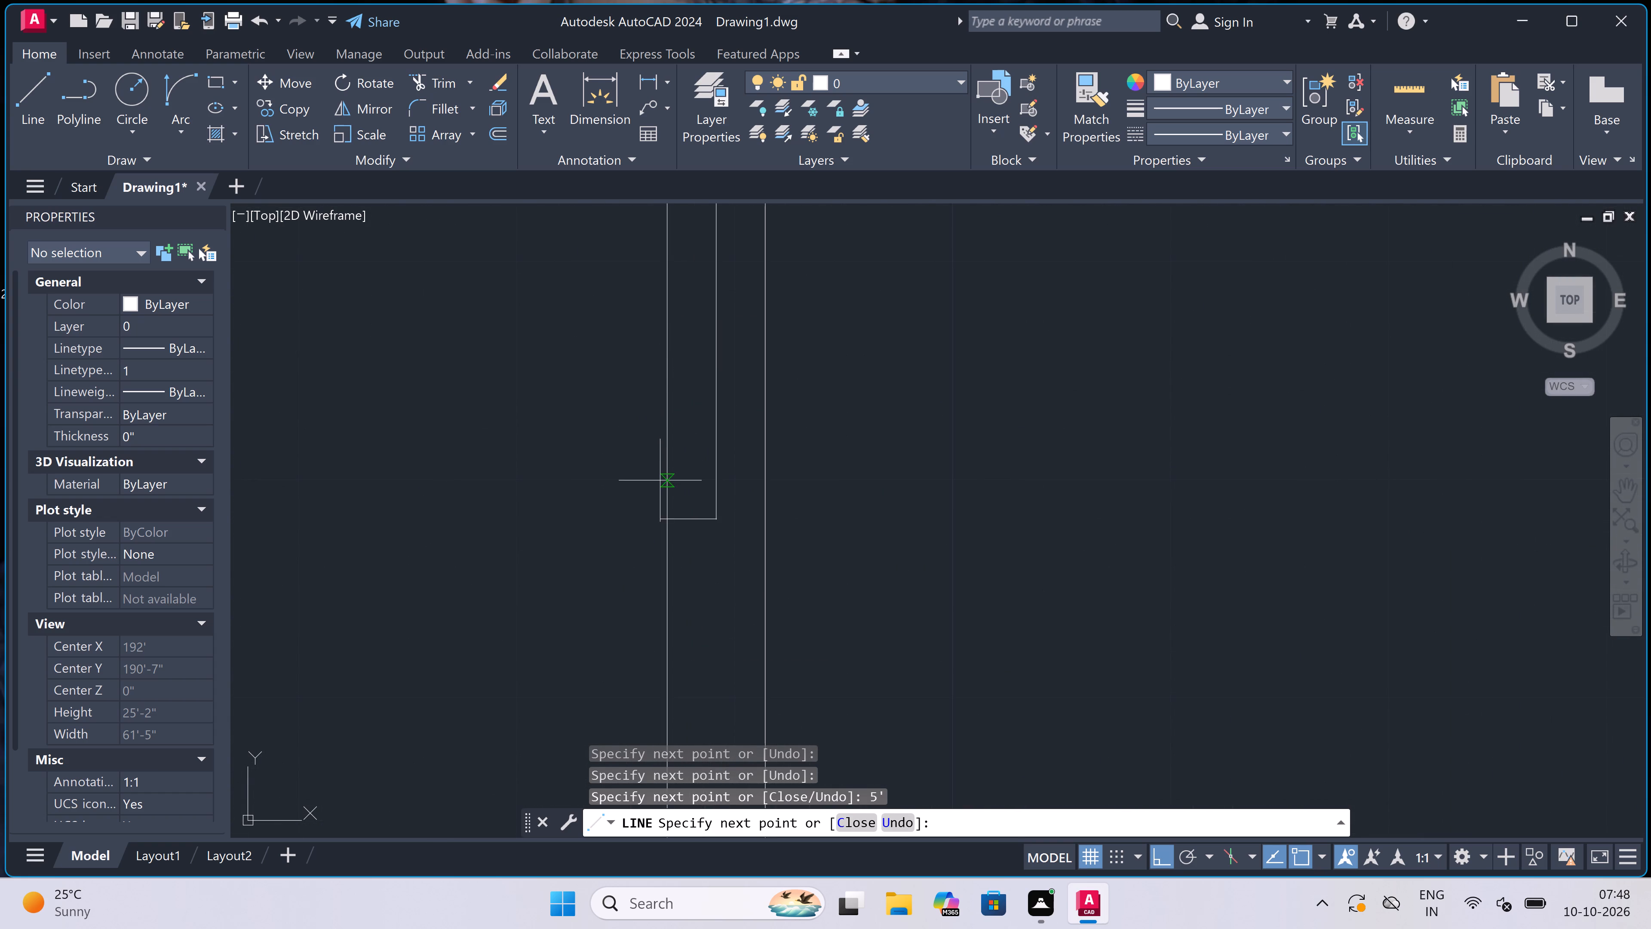
pyautogui.click(663, 517)
pyautogui.click(759, 527)
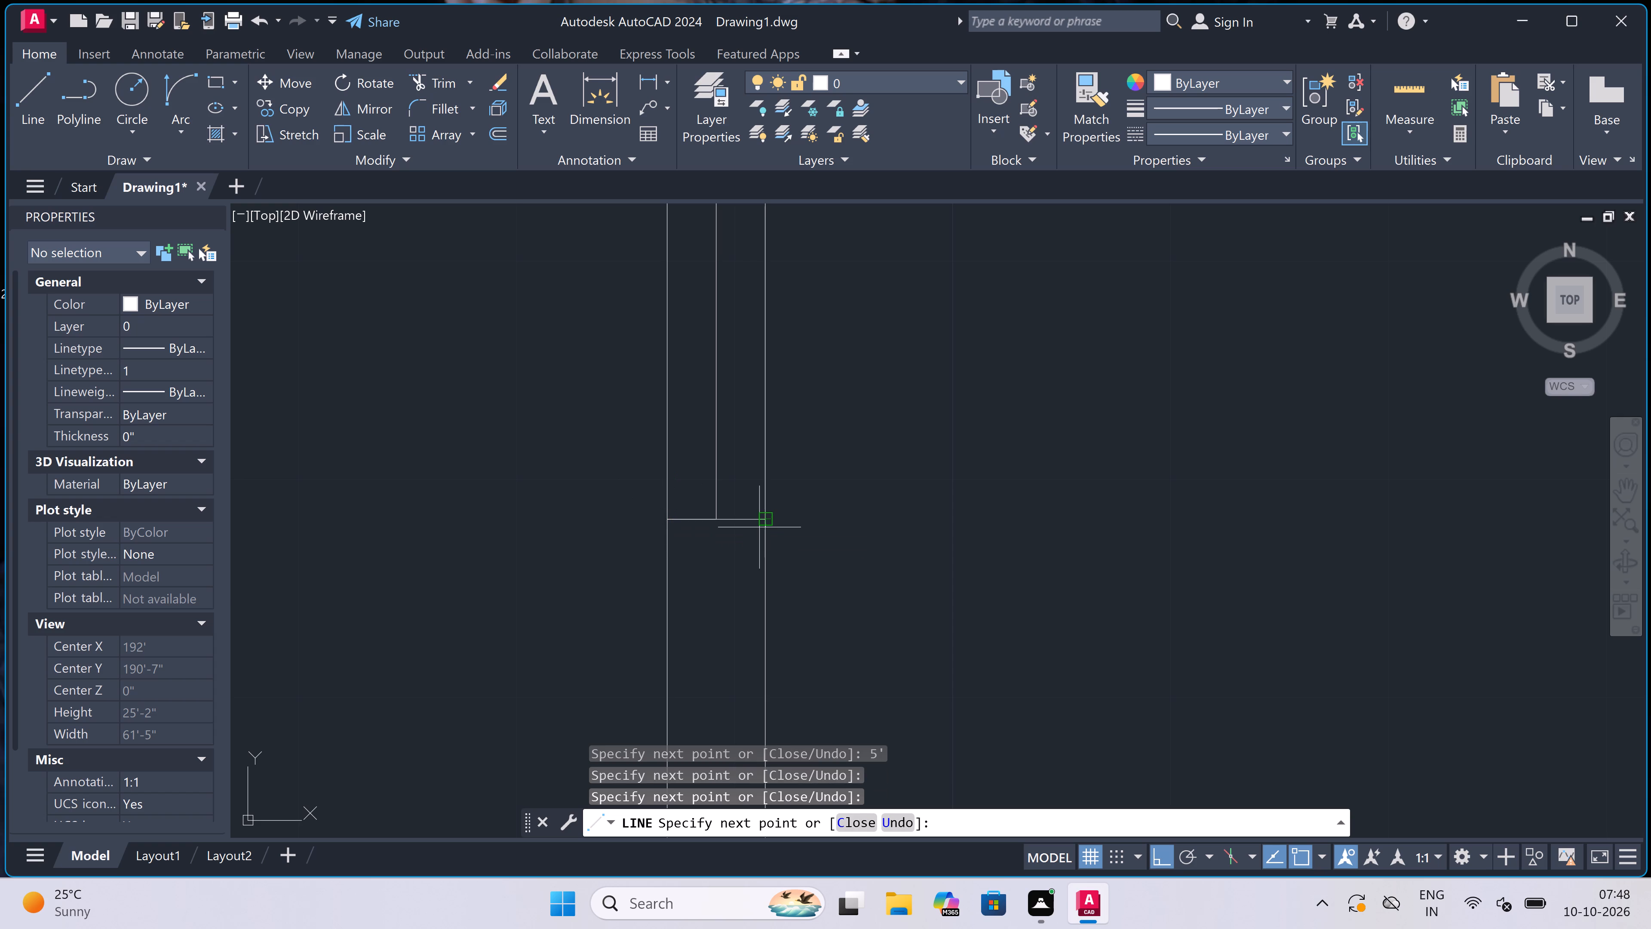
pyautogui.press('Escape')
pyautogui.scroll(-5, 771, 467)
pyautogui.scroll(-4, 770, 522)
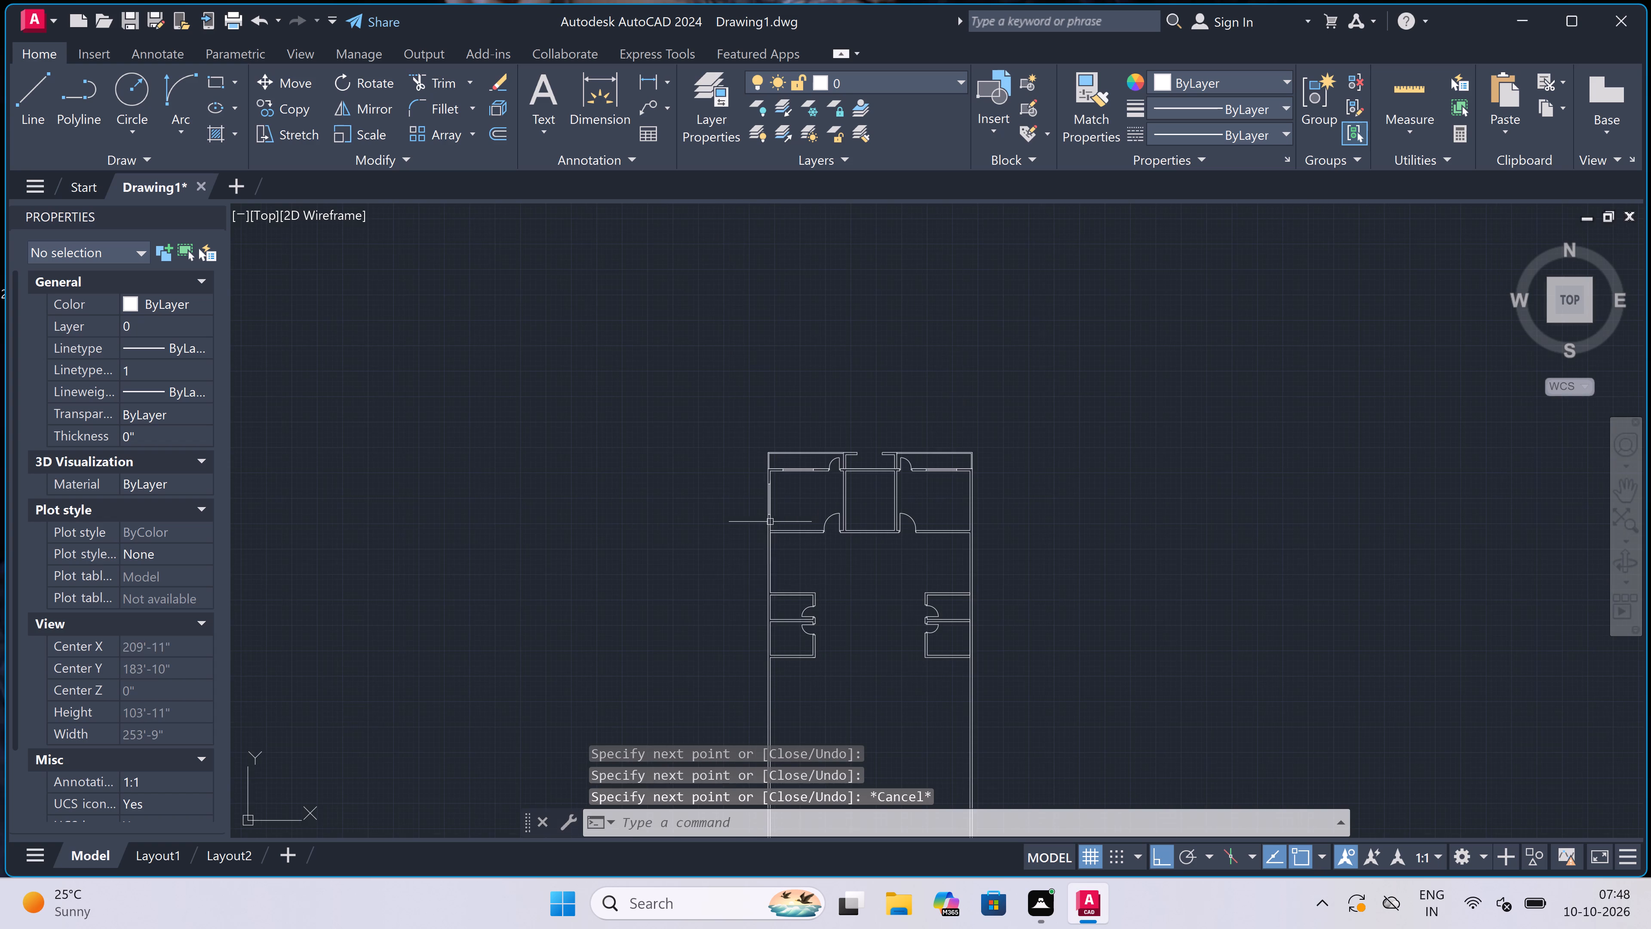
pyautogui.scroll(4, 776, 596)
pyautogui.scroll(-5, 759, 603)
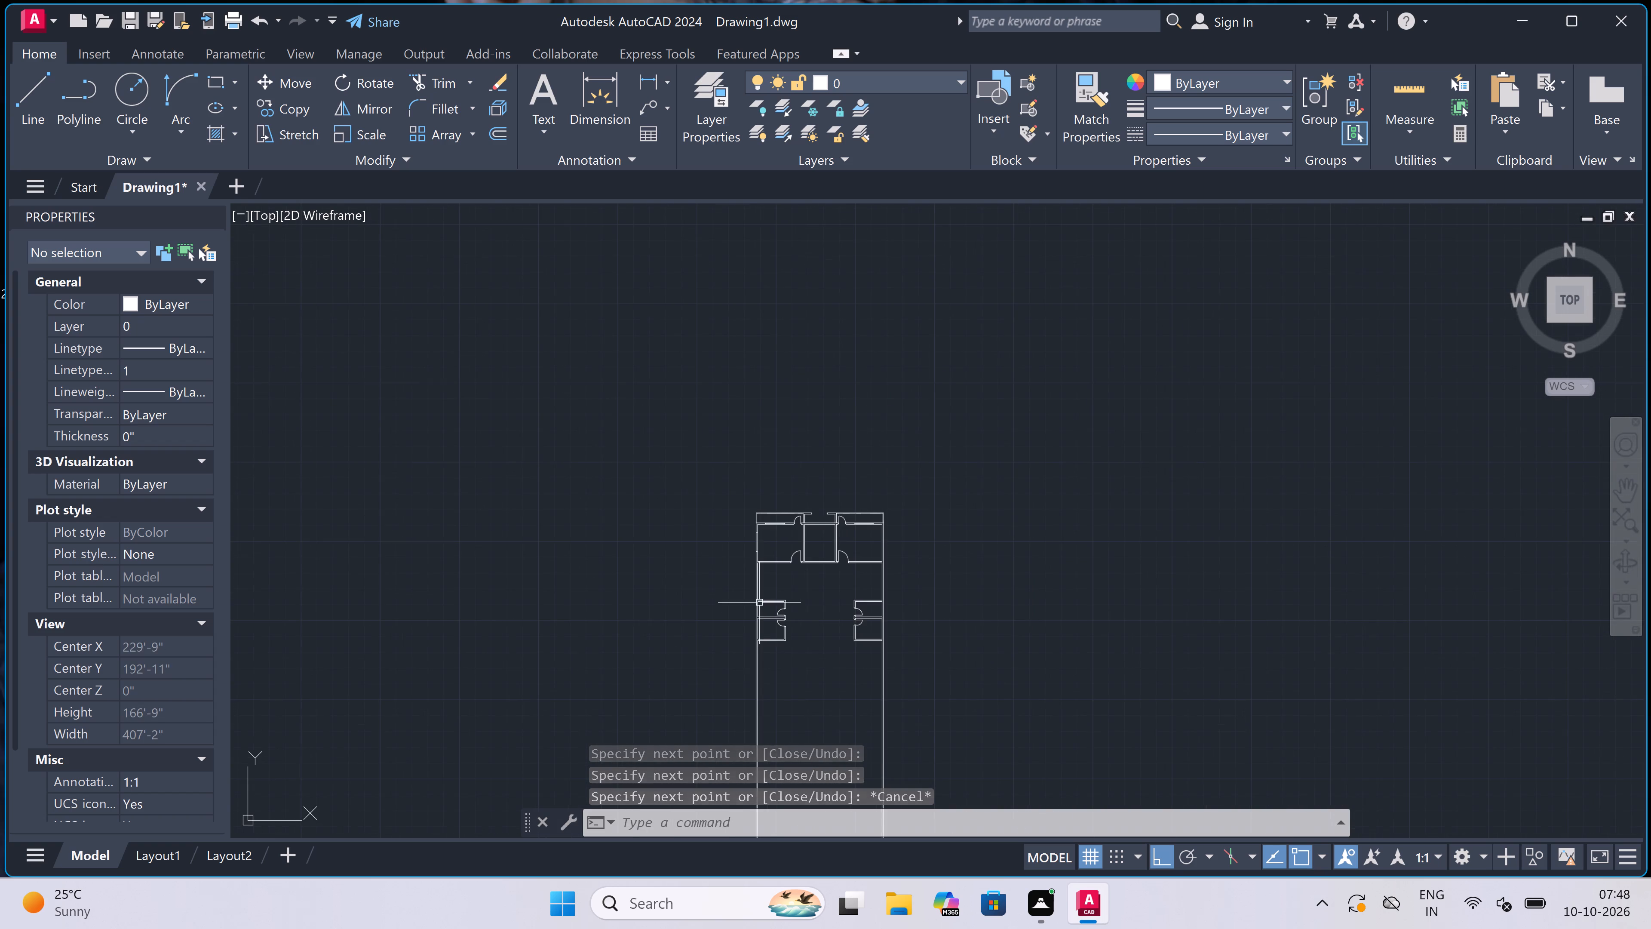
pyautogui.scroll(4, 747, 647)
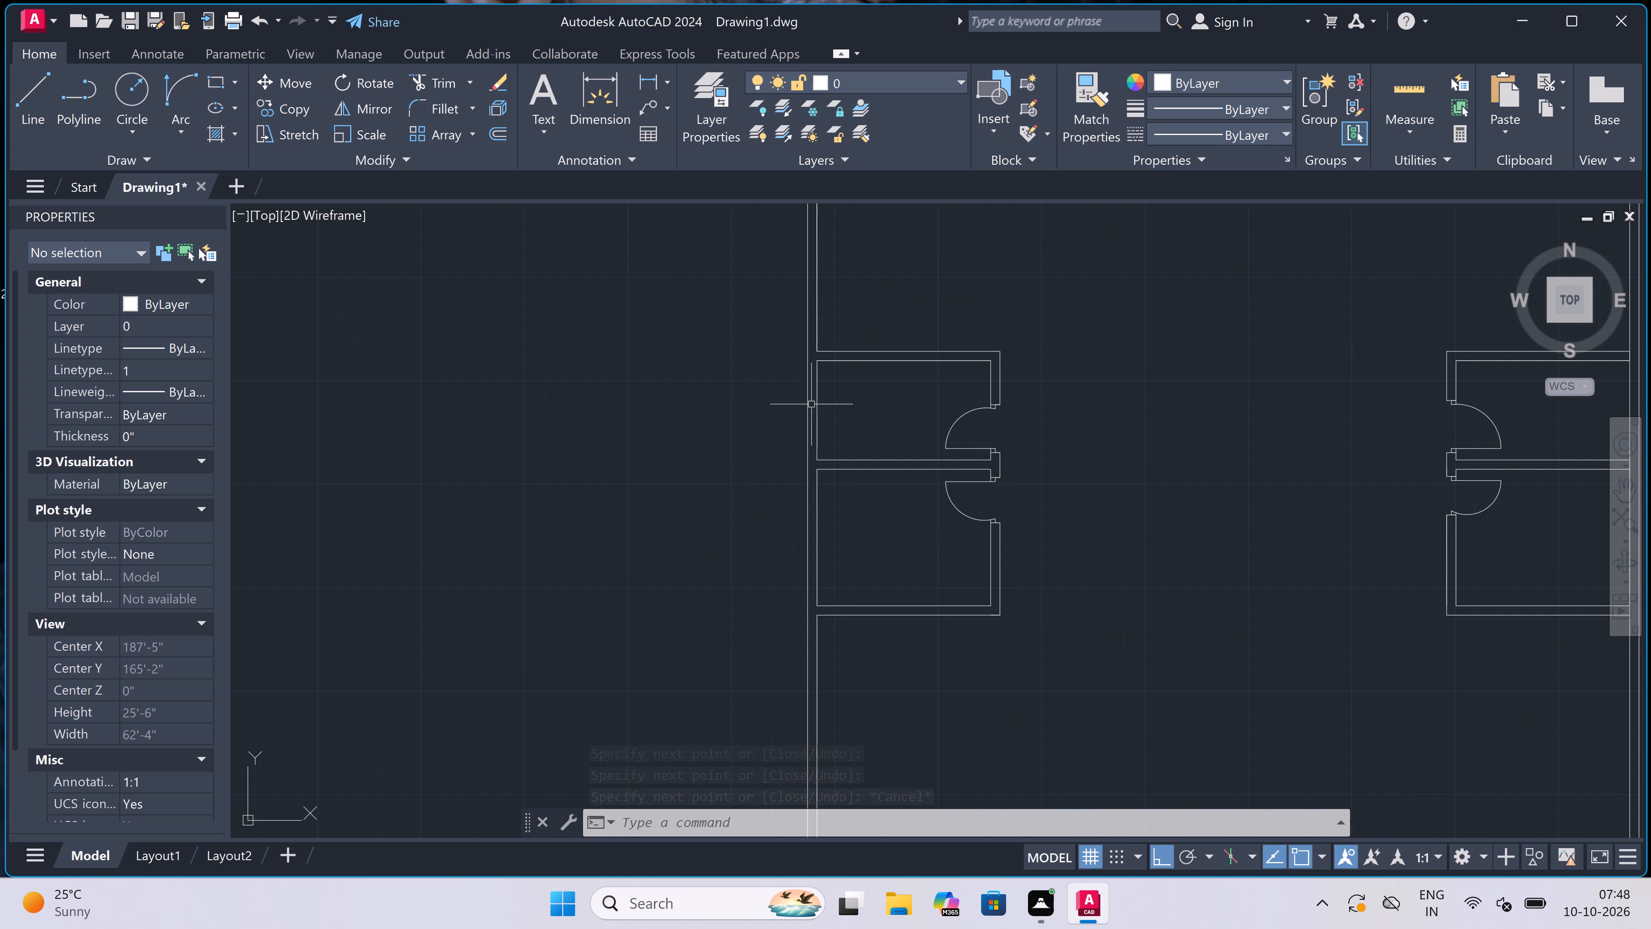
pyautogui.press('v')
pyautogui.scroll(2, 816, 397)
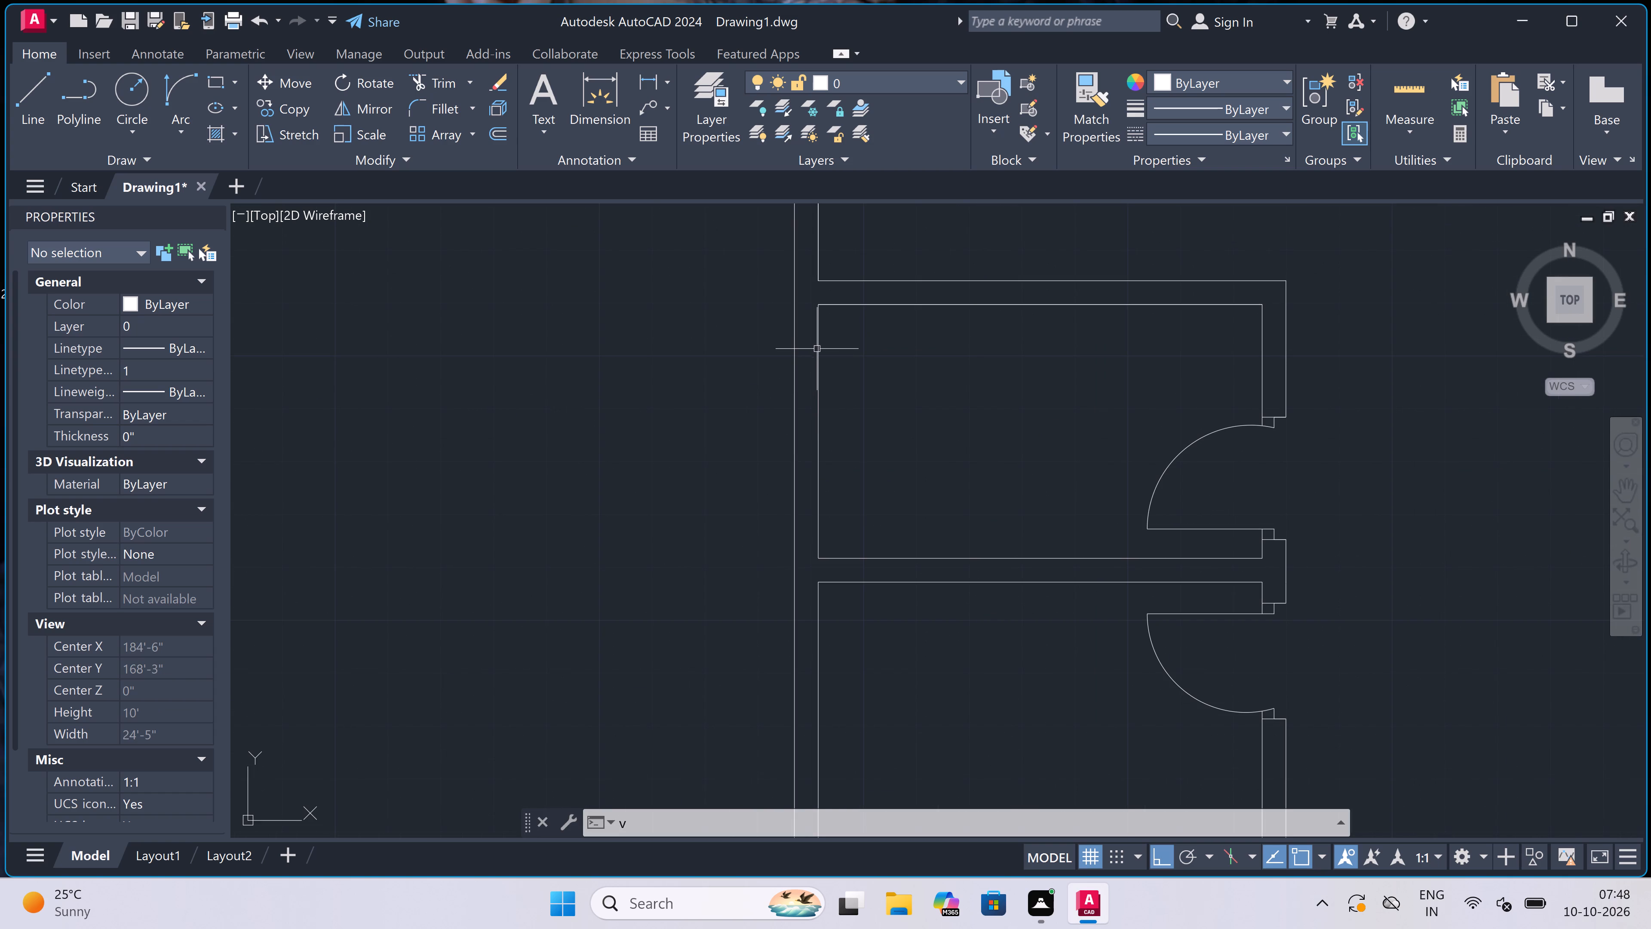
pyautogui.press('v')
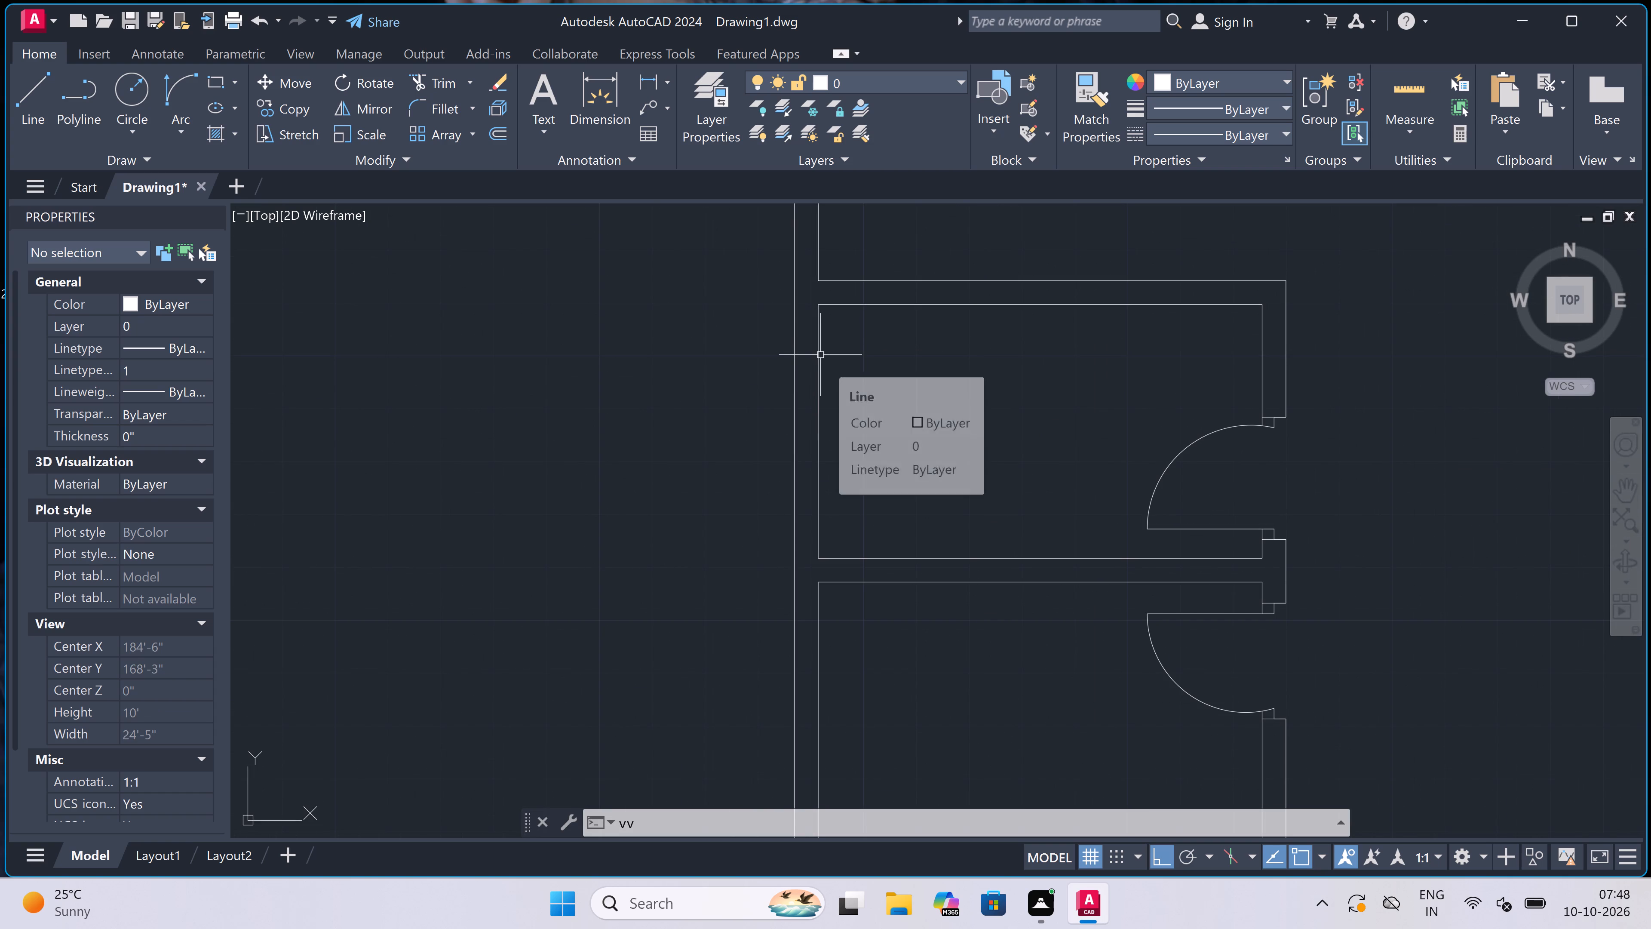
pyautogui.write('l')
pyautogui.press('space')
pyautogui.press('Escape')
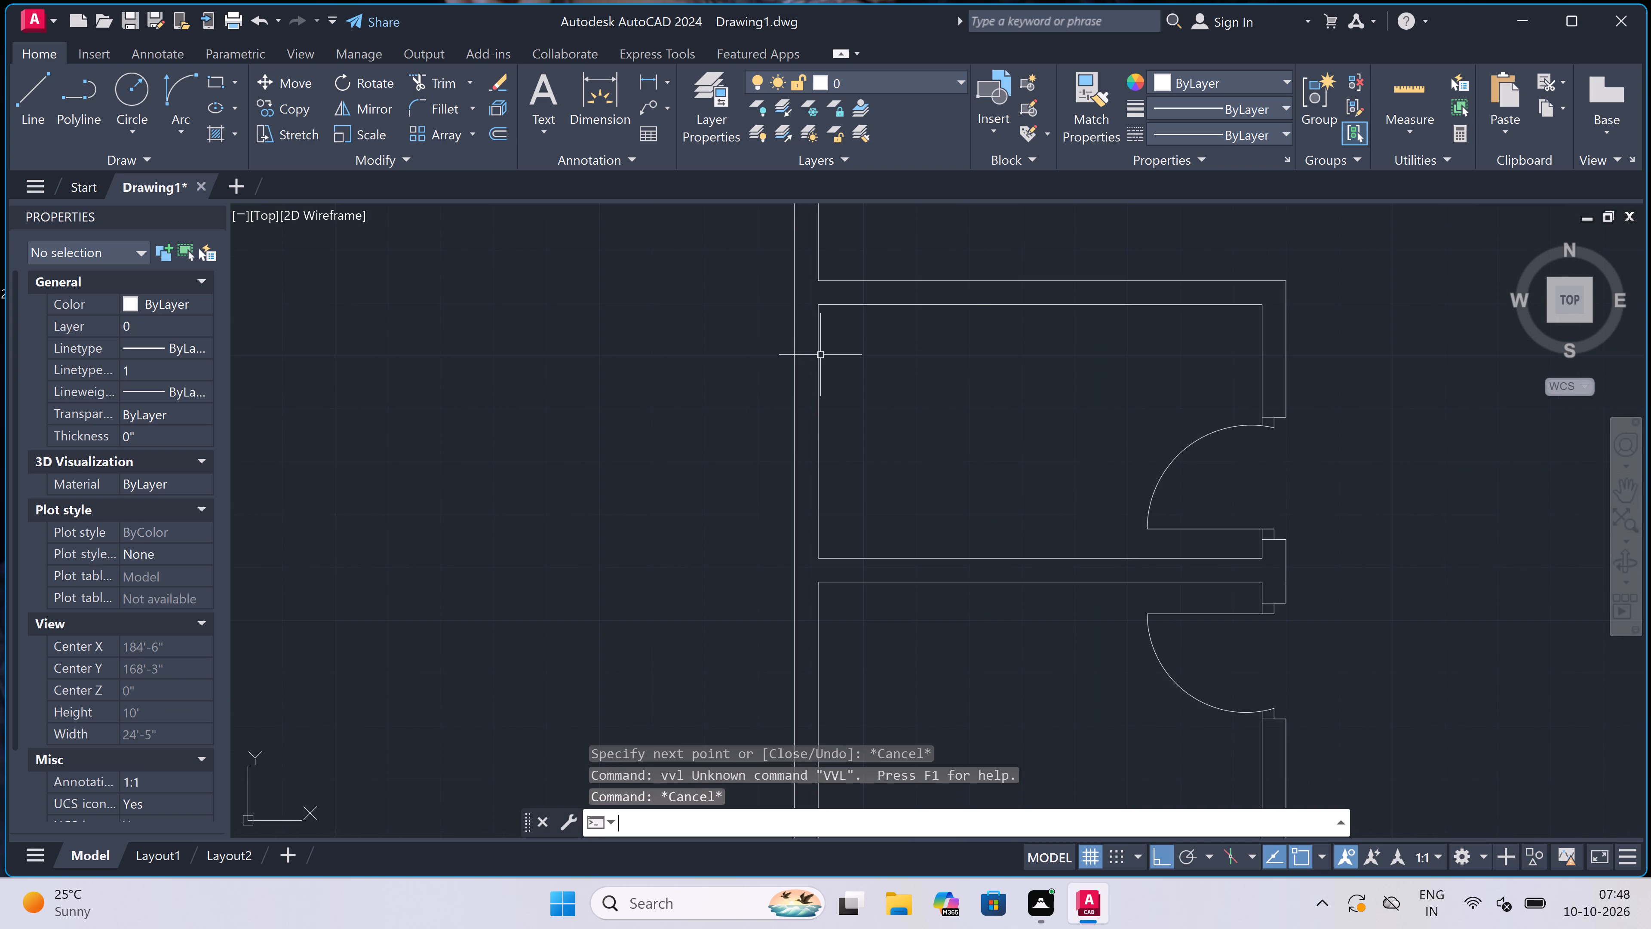
# Draw a 2' window in the outer left wall of the upper left enclosure, with two end lines and a centre line.
pyautogui.write('l')
pyautogui.press('space')
pyautogui.click(820, 355)
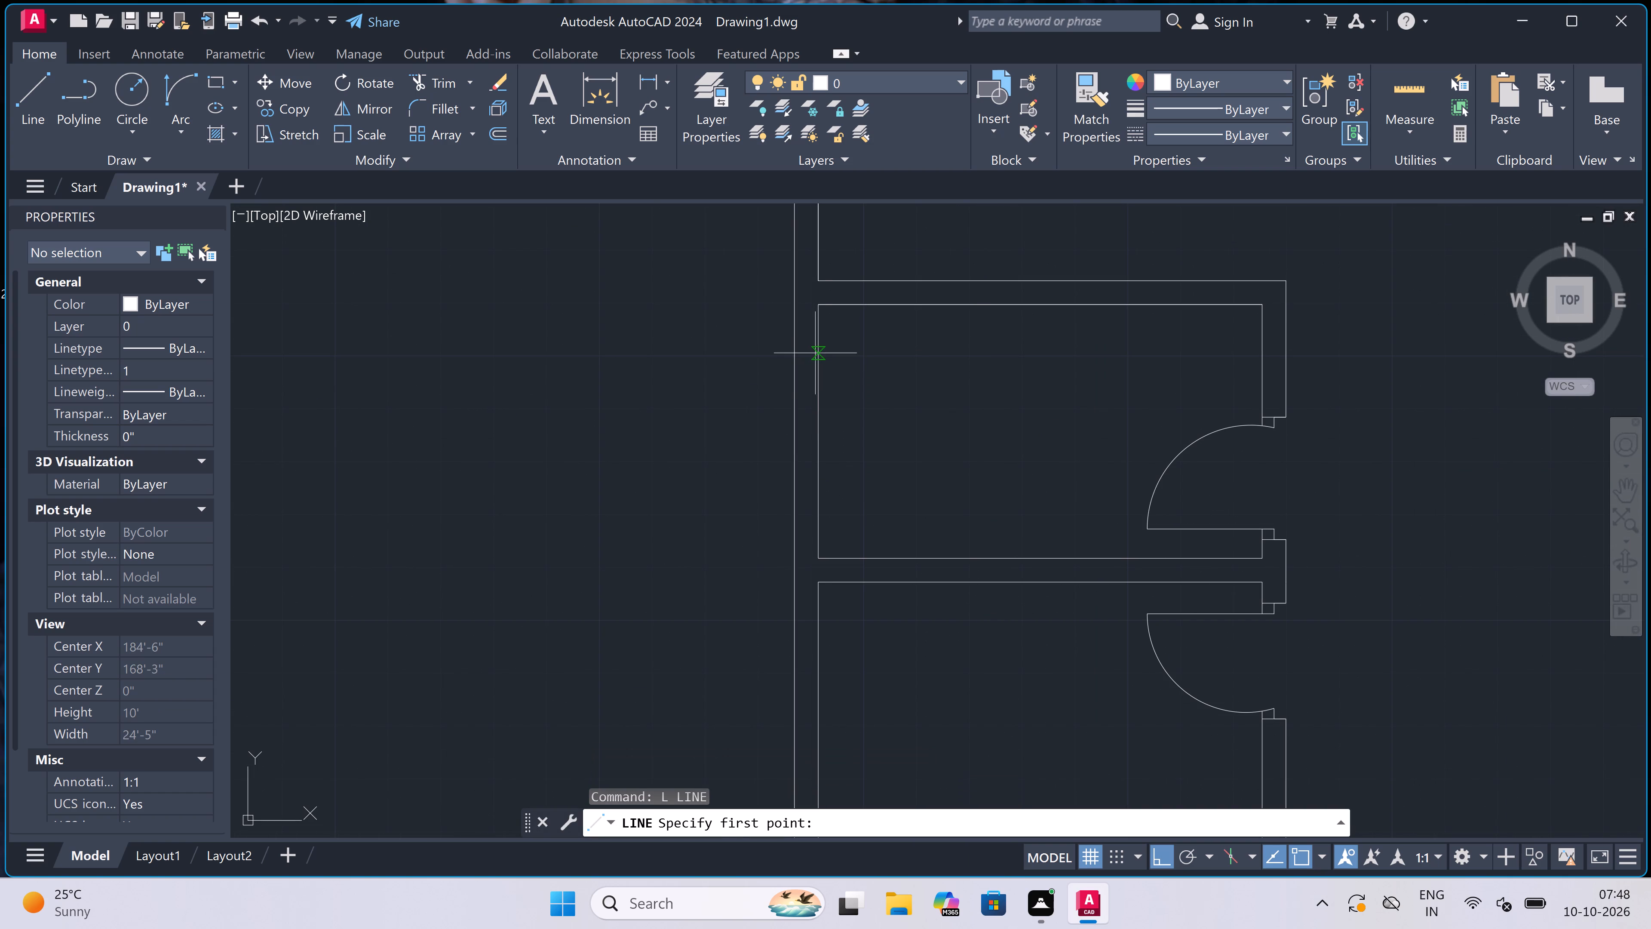
pyautogui.click(796, 352)
pyautogui.click(806, 354)
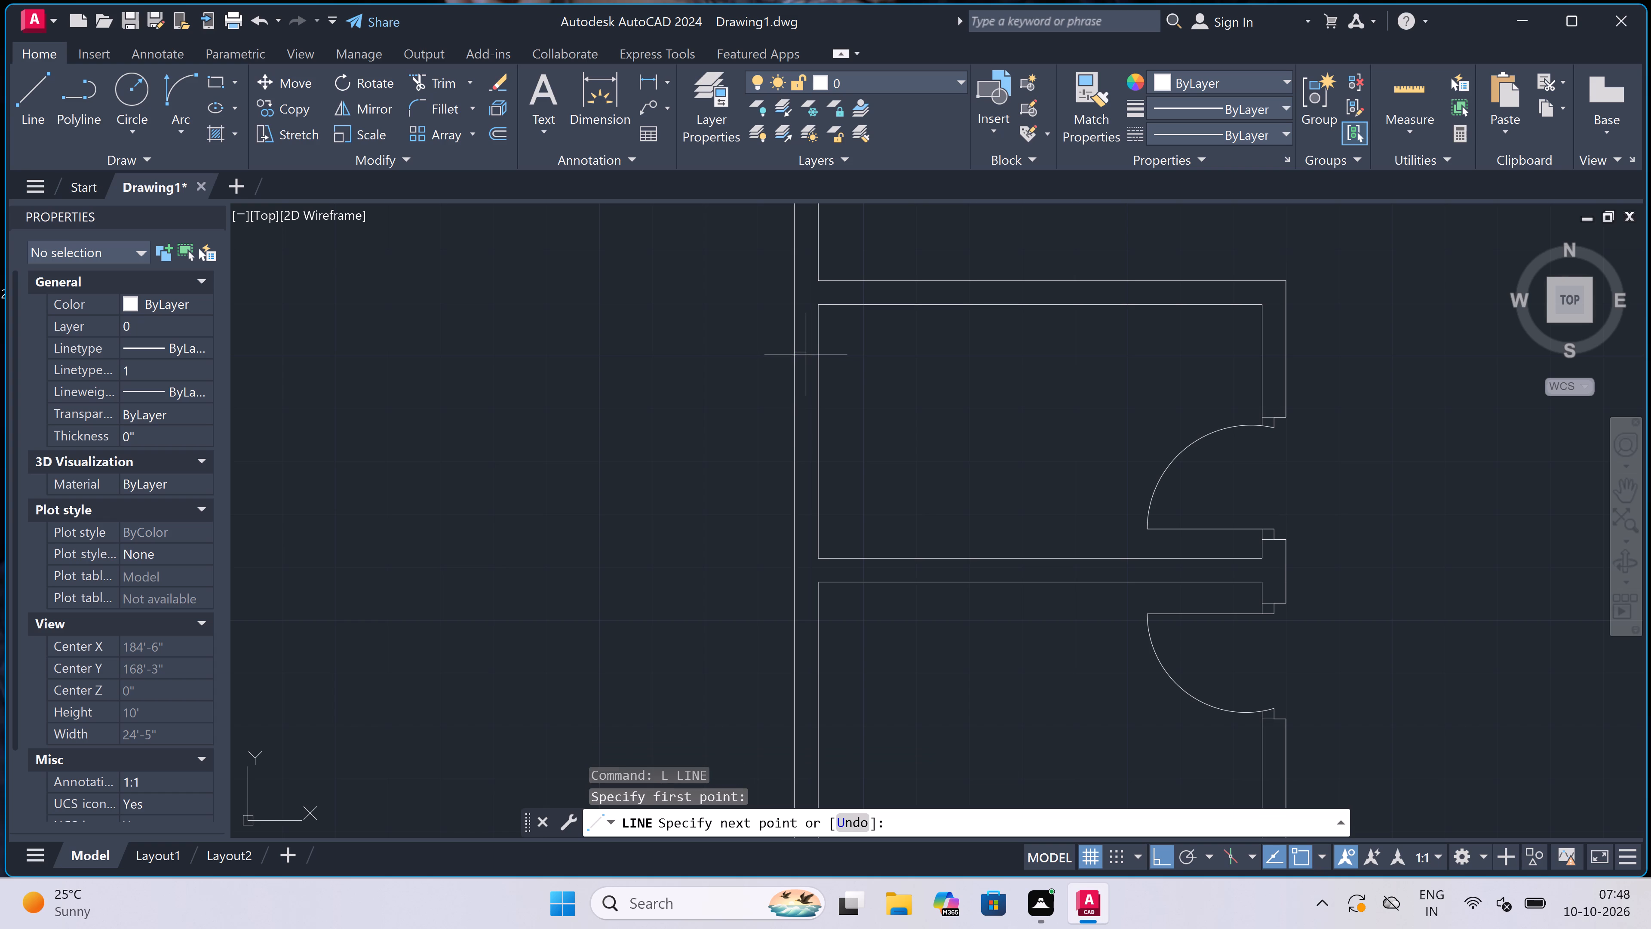
pyautogui.scroll(2, 803, 370)
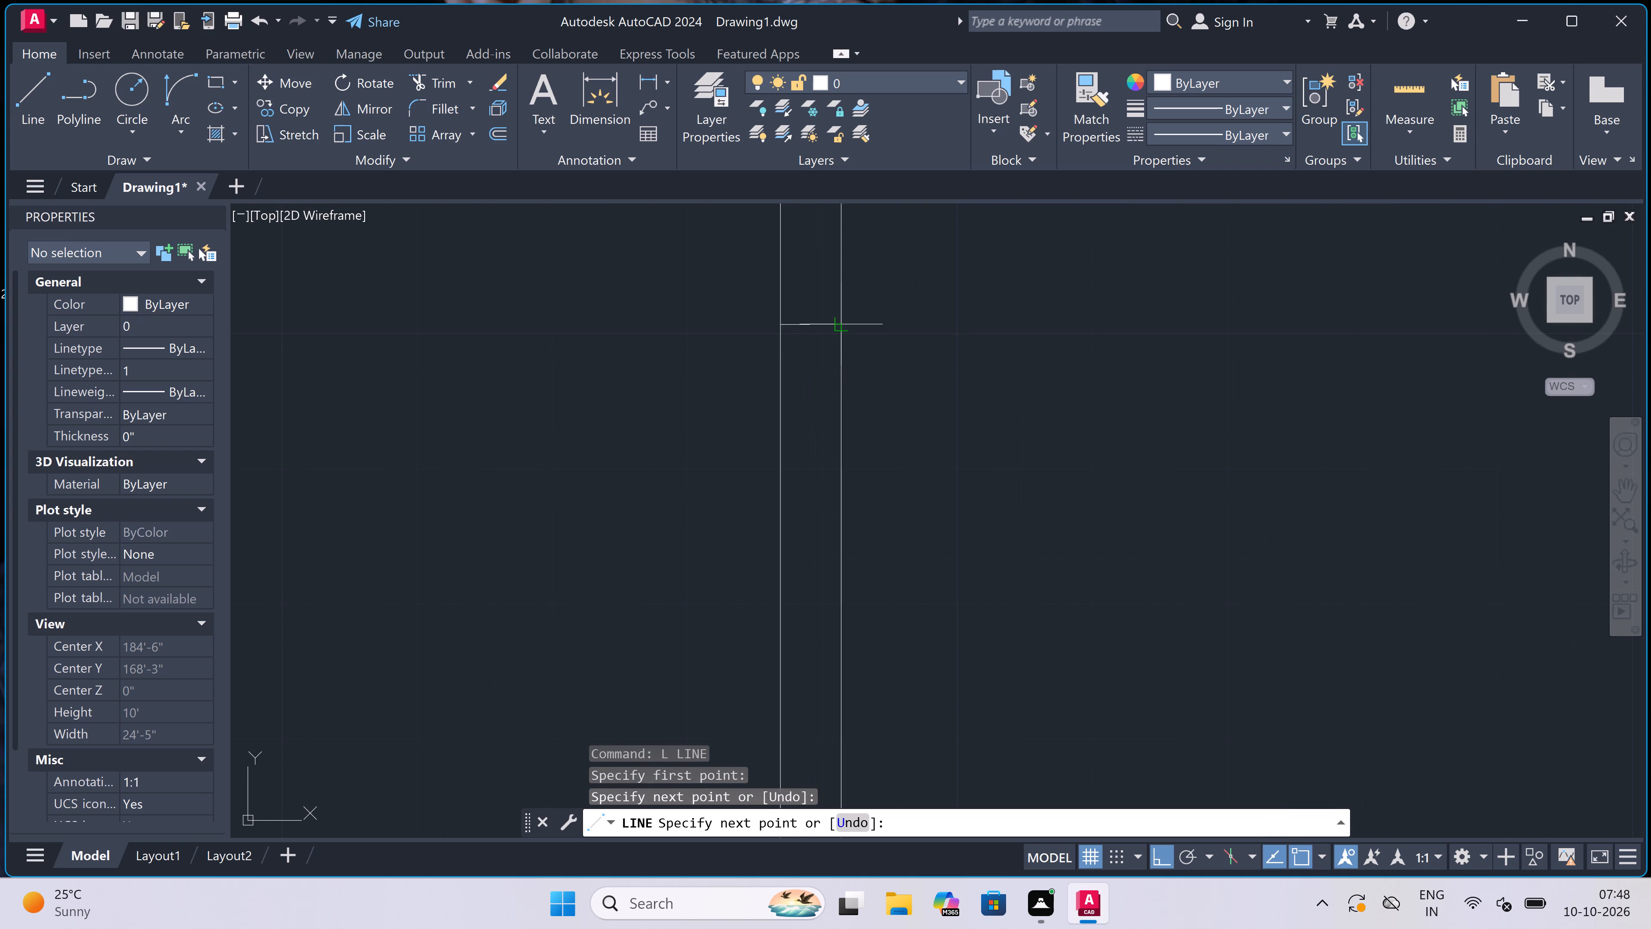
pyautogui.click(839, 322)
pyautogui.click(814, 323)
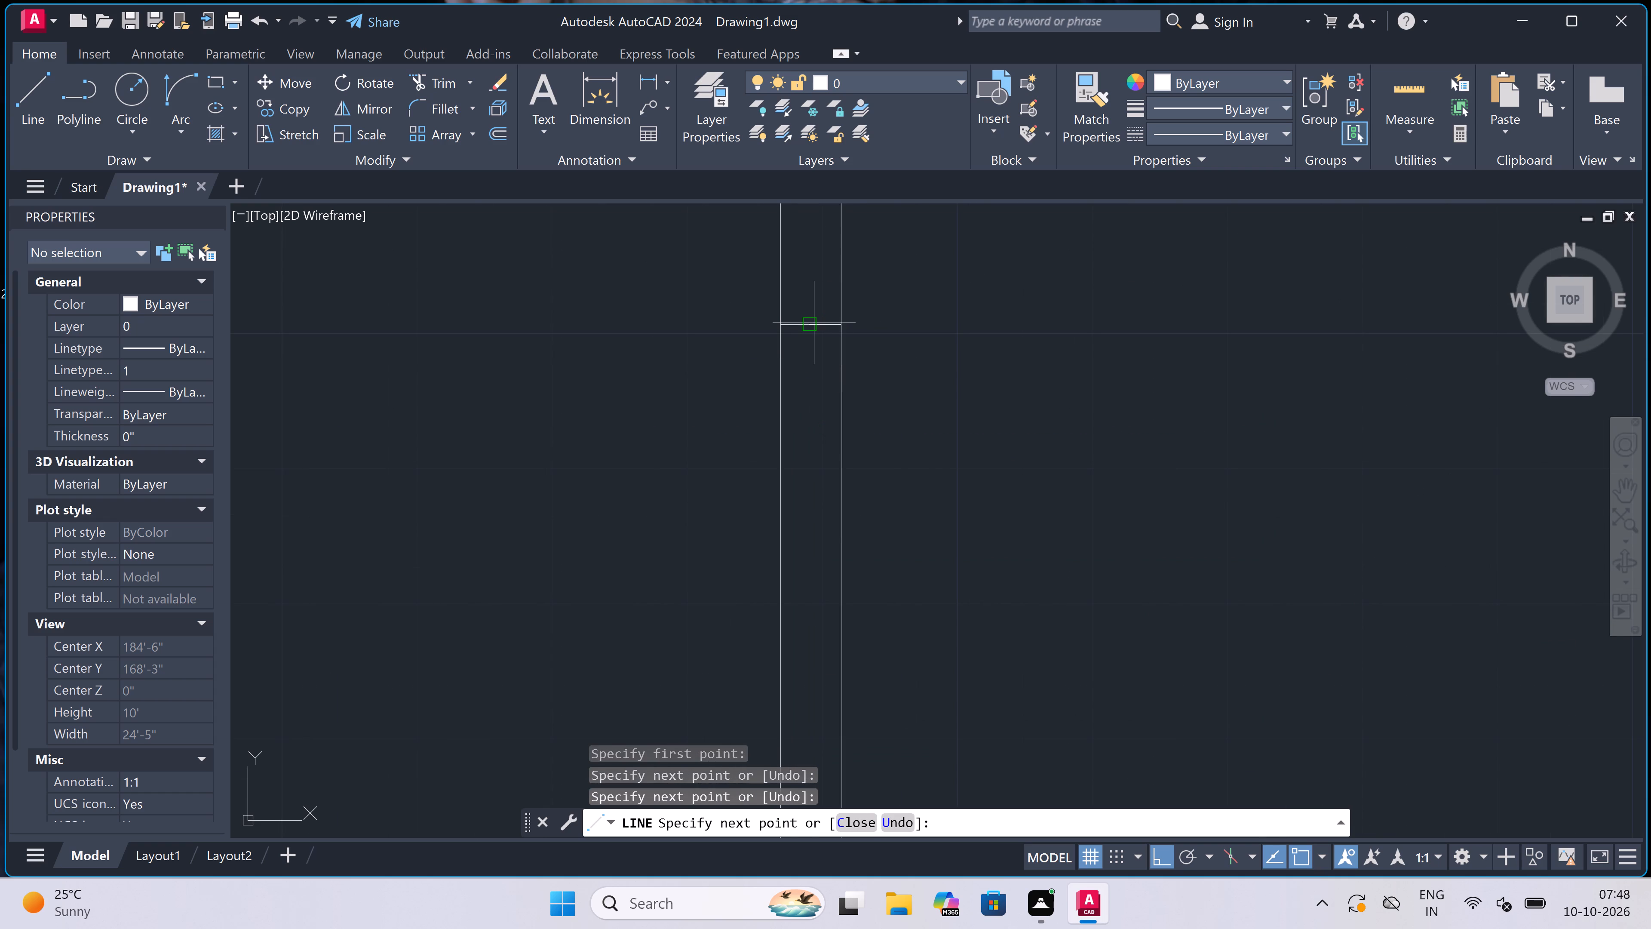
pyautogui.write("2'")
pyautogui.press('space')
pyautogui.scroll(-2, 816, 517)
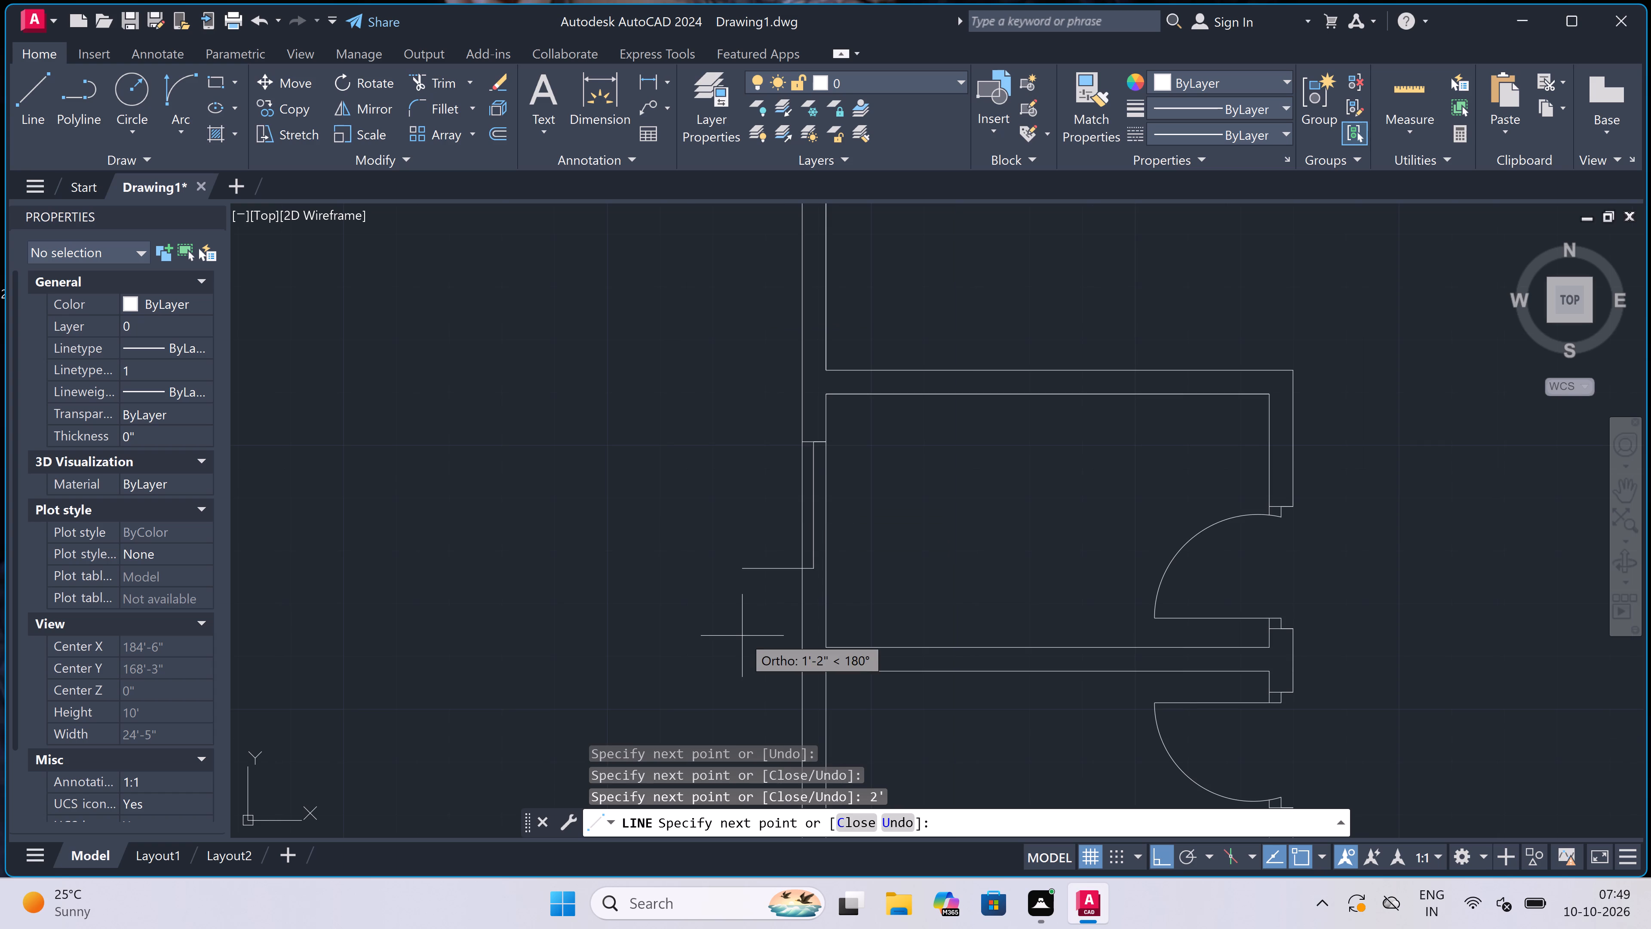
pyautogui.scroll(2, 804, 583)
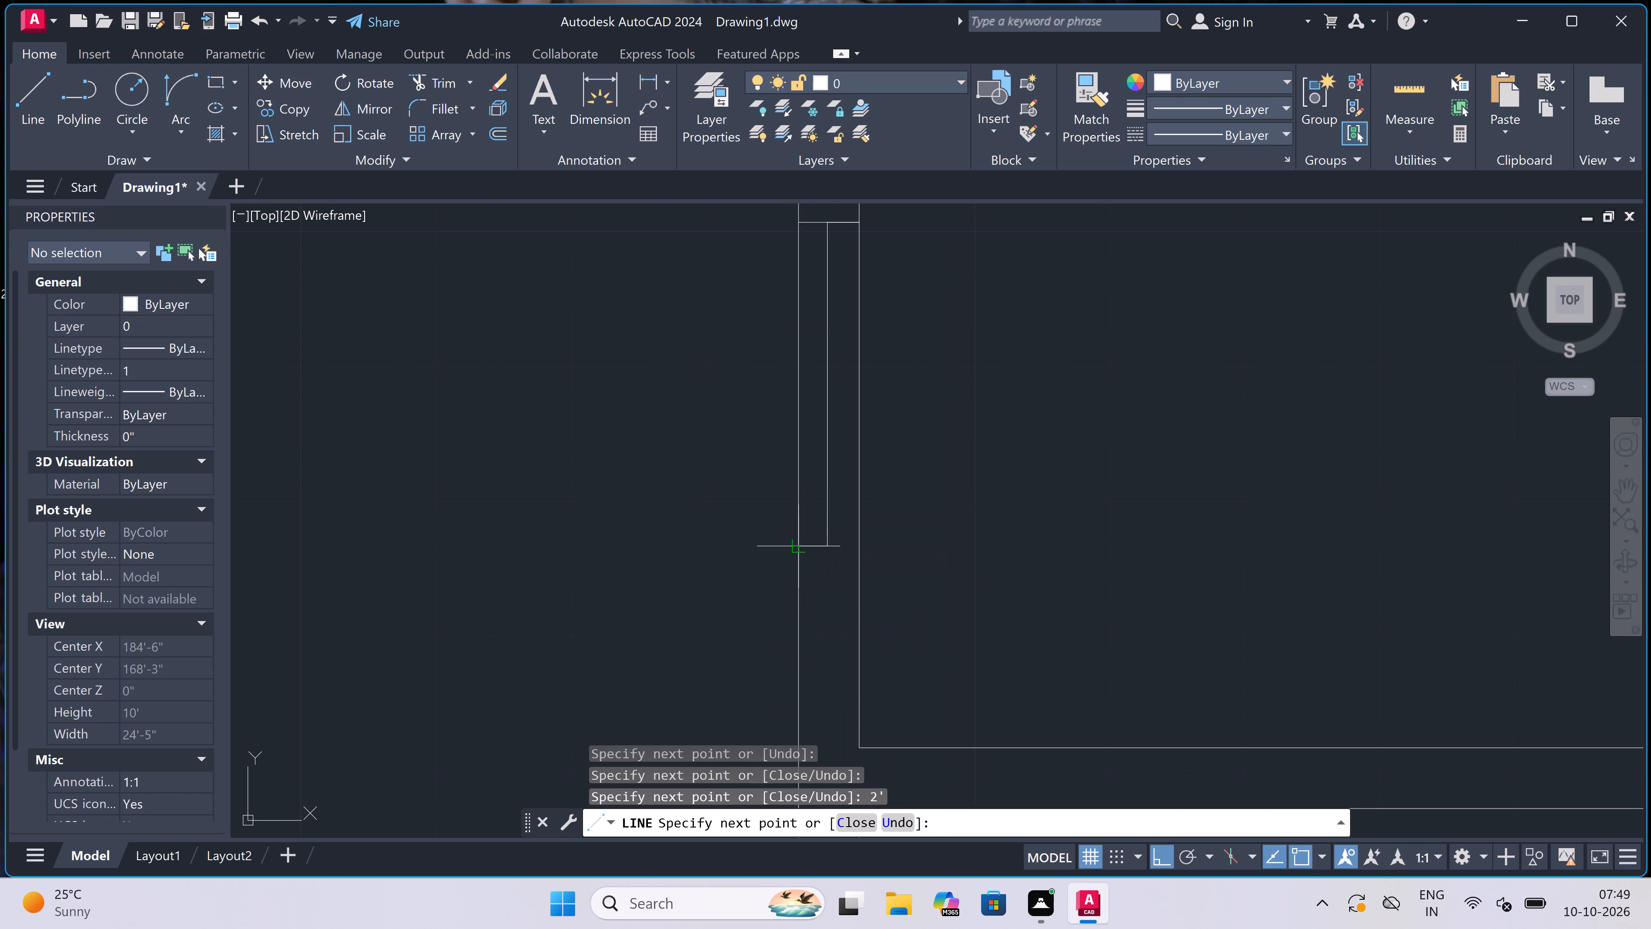
pyautogui.click(795, 548)
pyautogui.click(856, 547)
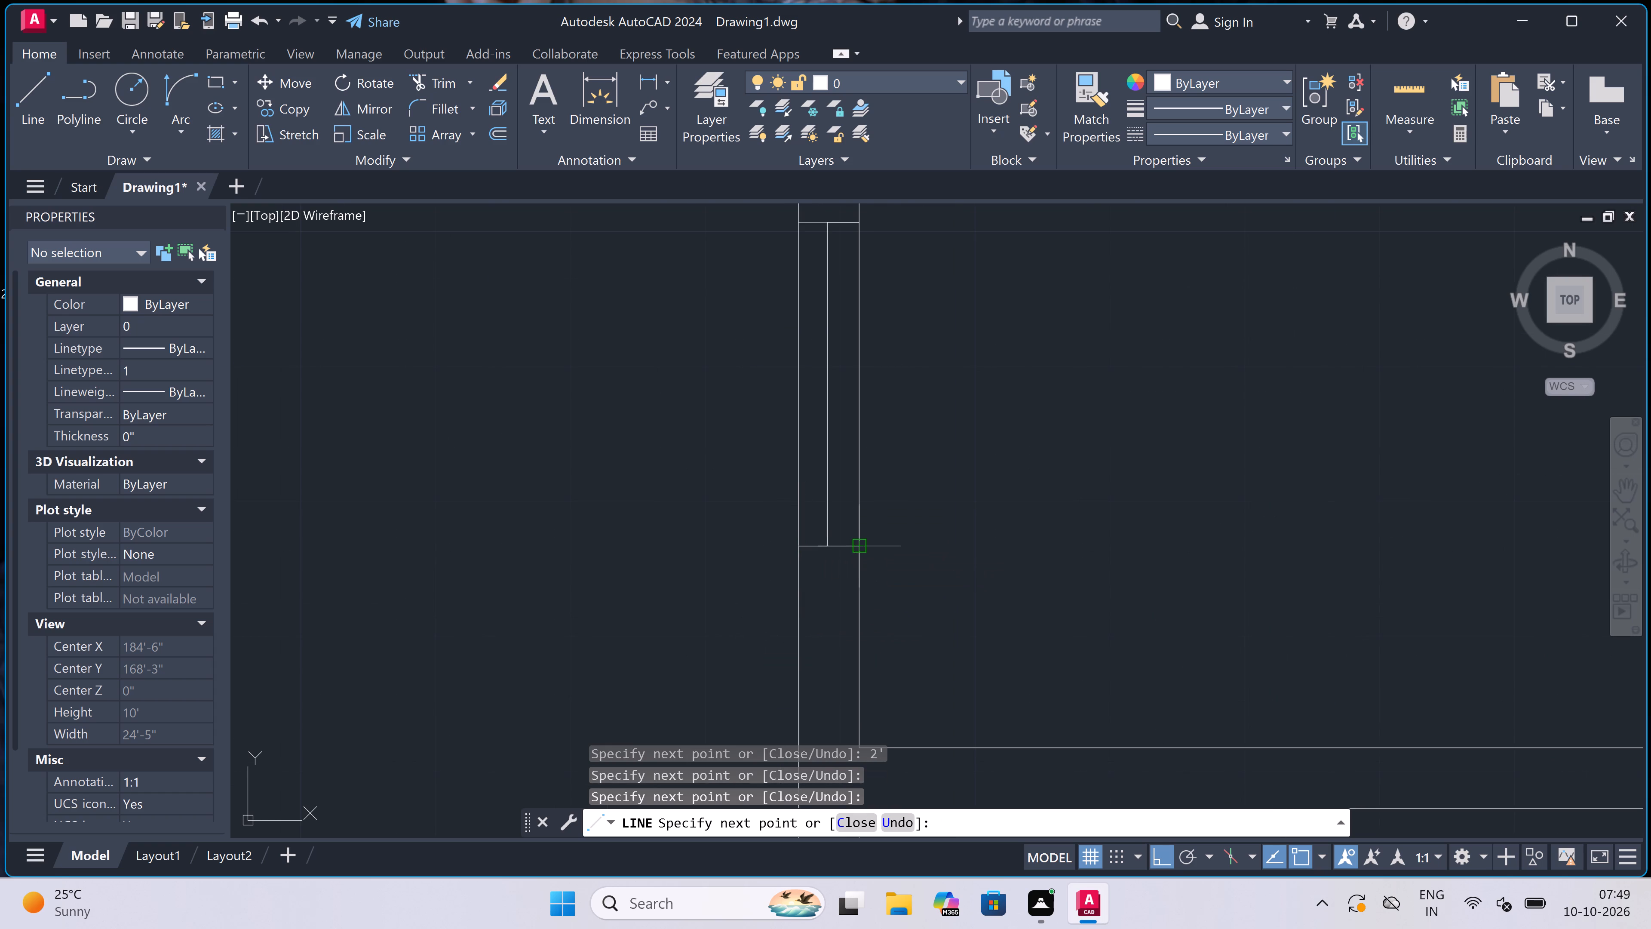
pyautogui.press('Escape')
# Draw a 3' window in the outer left wall of the lower left enclosure, with two end lines and a centre line.
pyautogui.scroll(-6, 865, 455)
pyautogui.scroll(3, 864, 484)
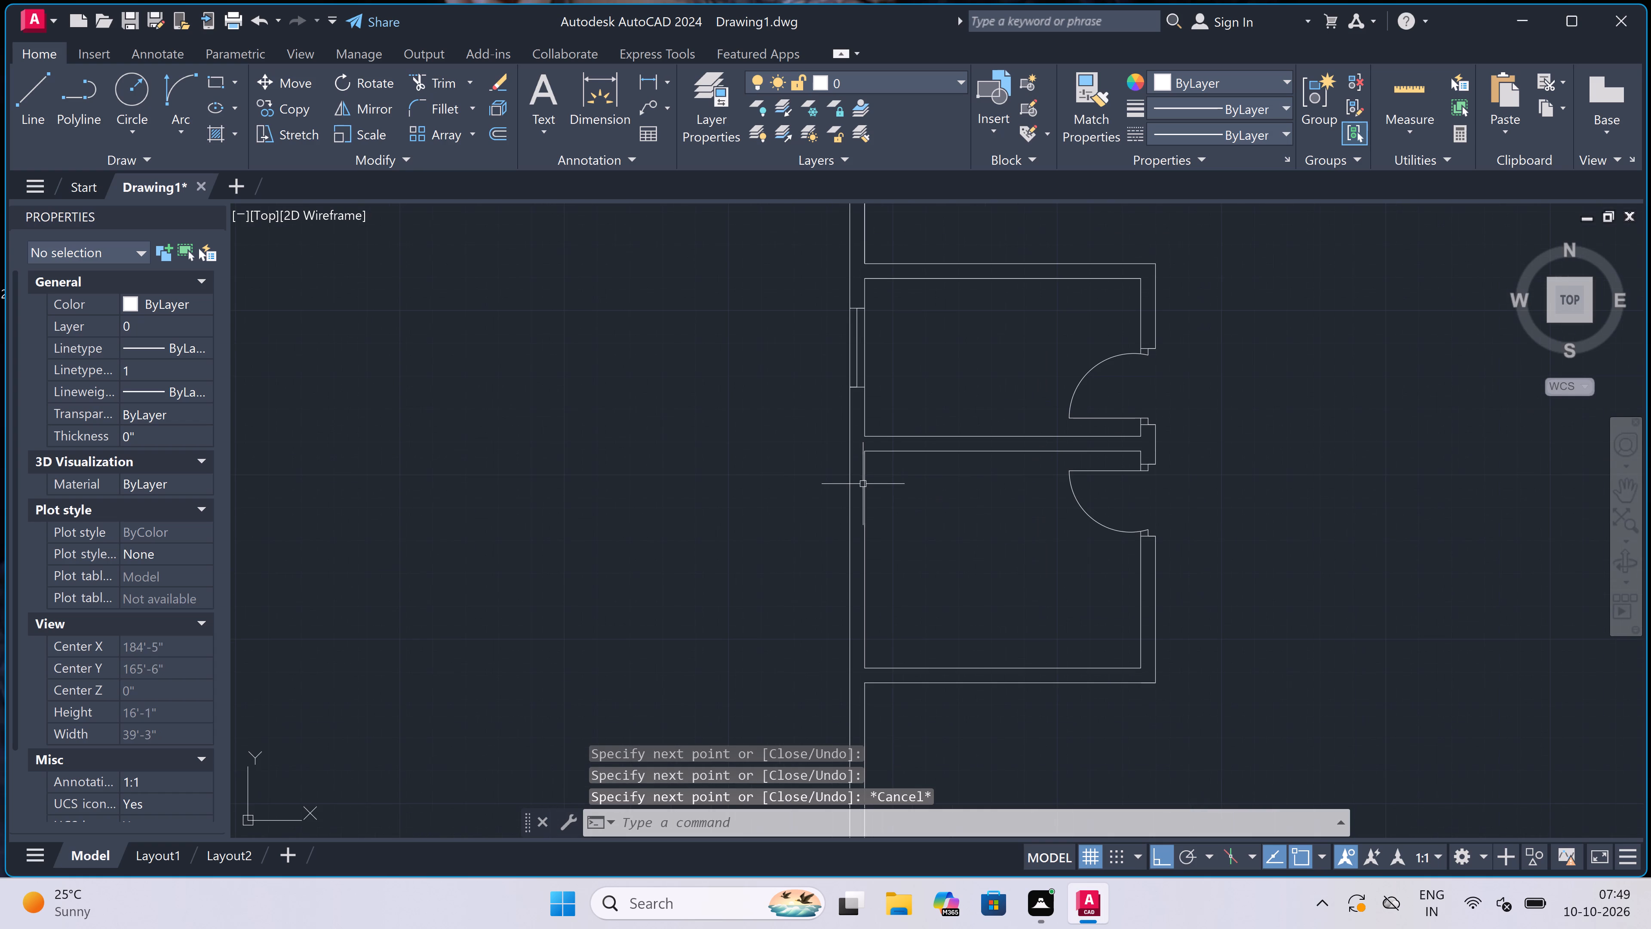
pyautogui.press('space')
pyautogui.click(862, 494)
pyautogui.click(848, 496)
pyautogui.scroll(3, 848, 496)
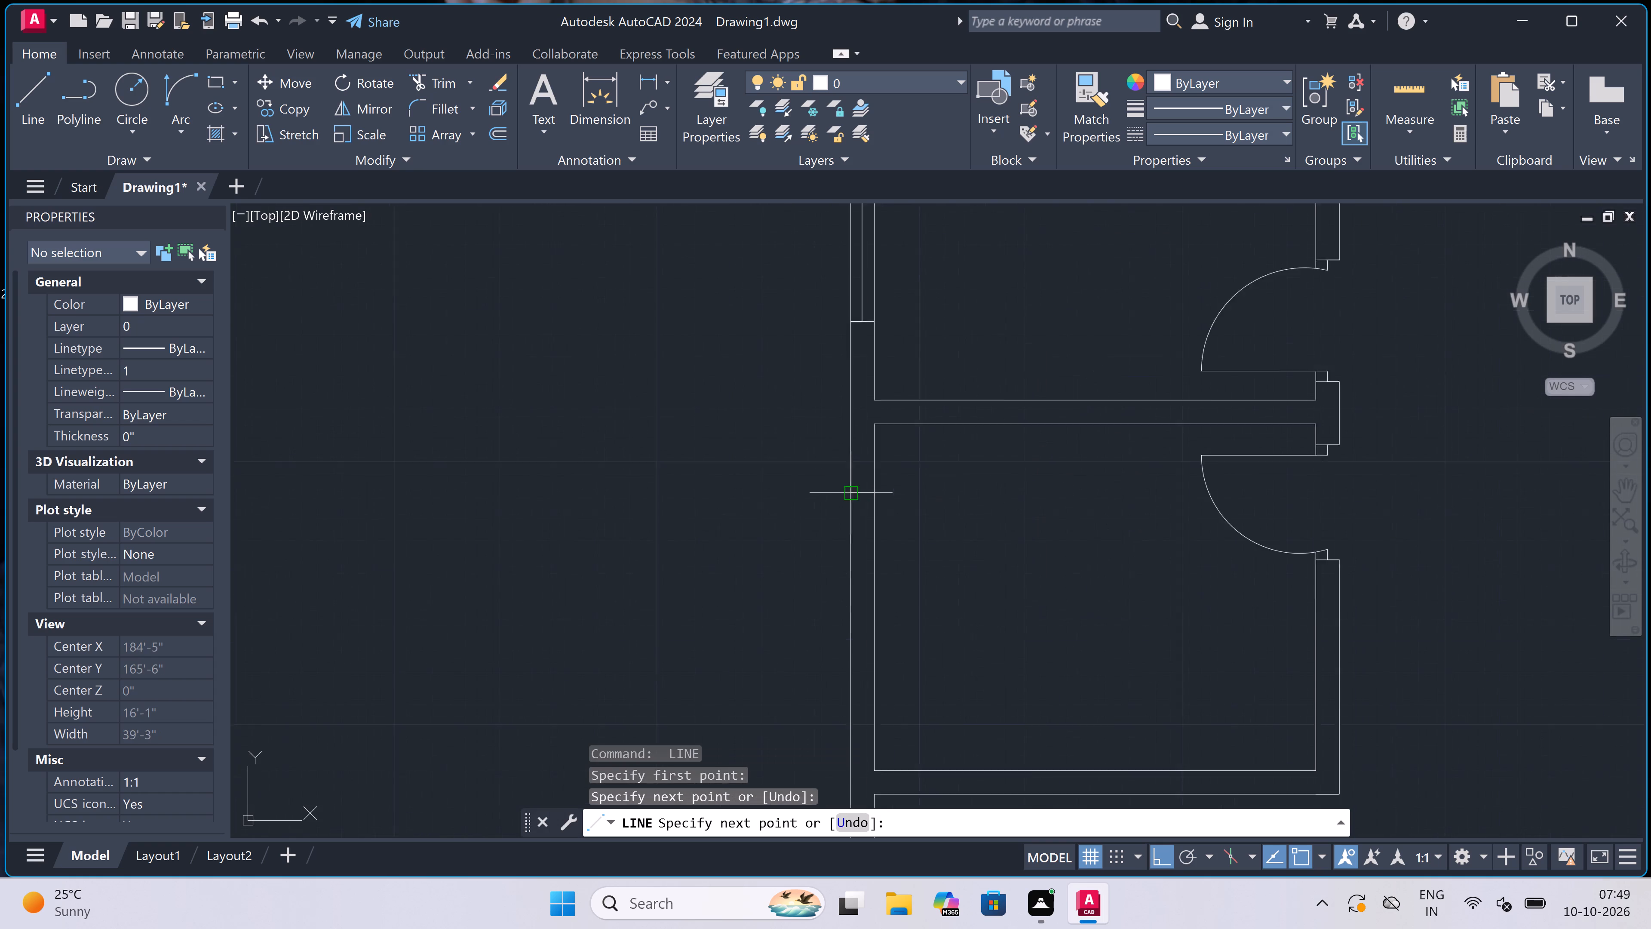
pyautogui.click(881, 488)
pyautogui.write("3'")
pyautogui.press('space')
pyautogui.scroll(-4, 901, 630)
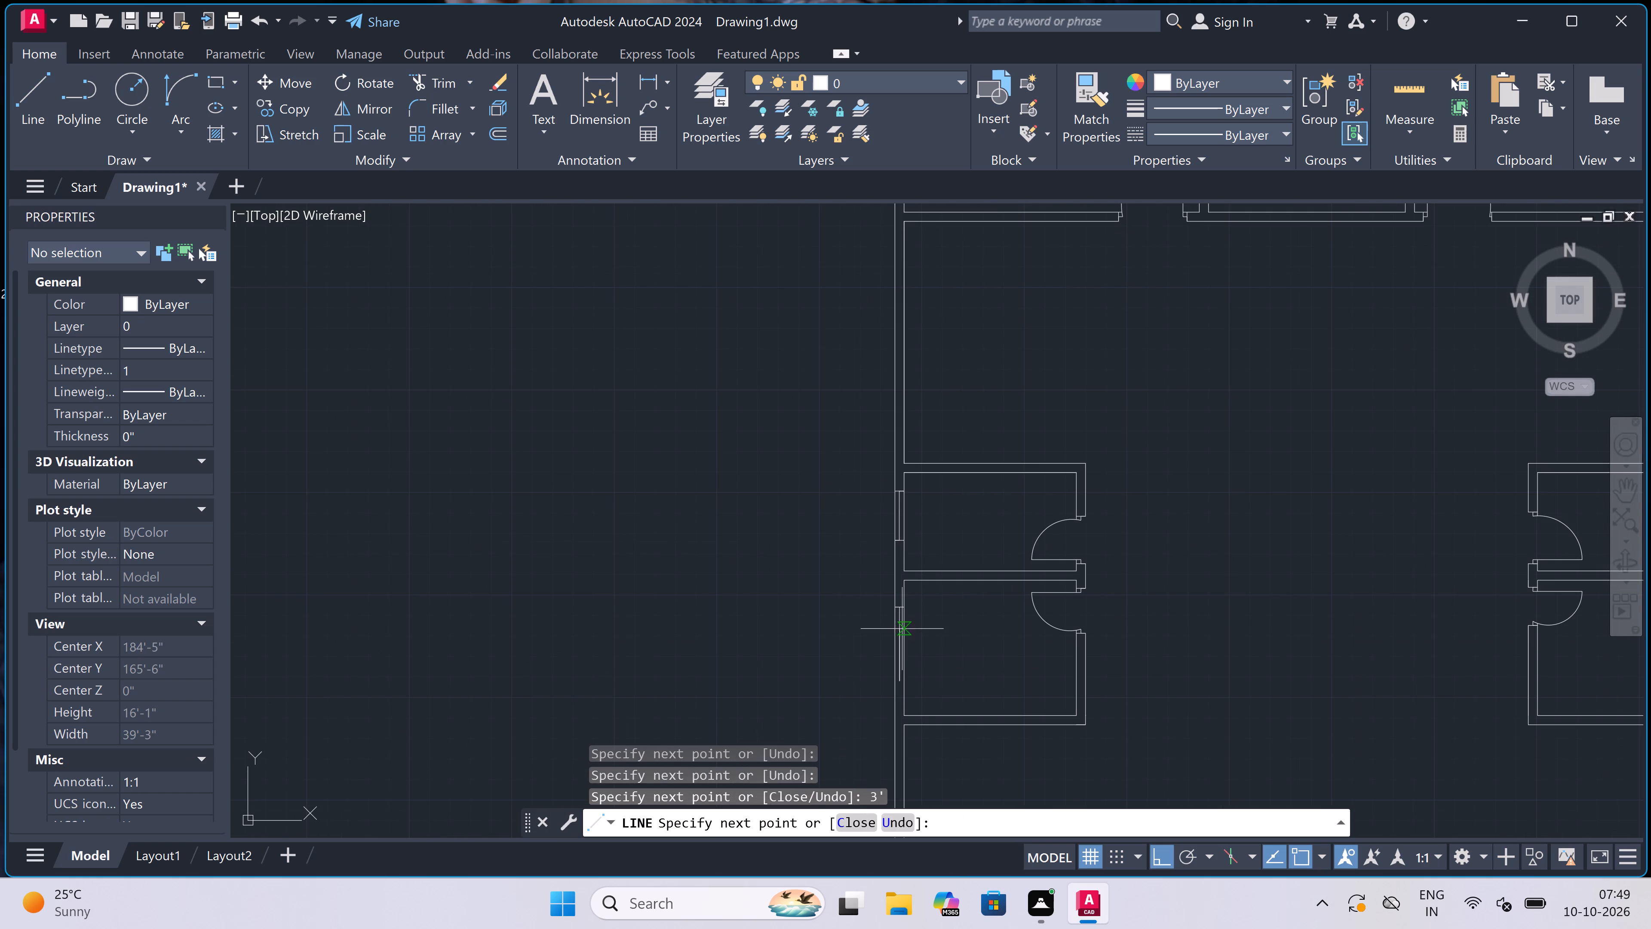
pyautogui.scroll(2, 911, 693)
pyautogui.scroll(3, 877, 666)
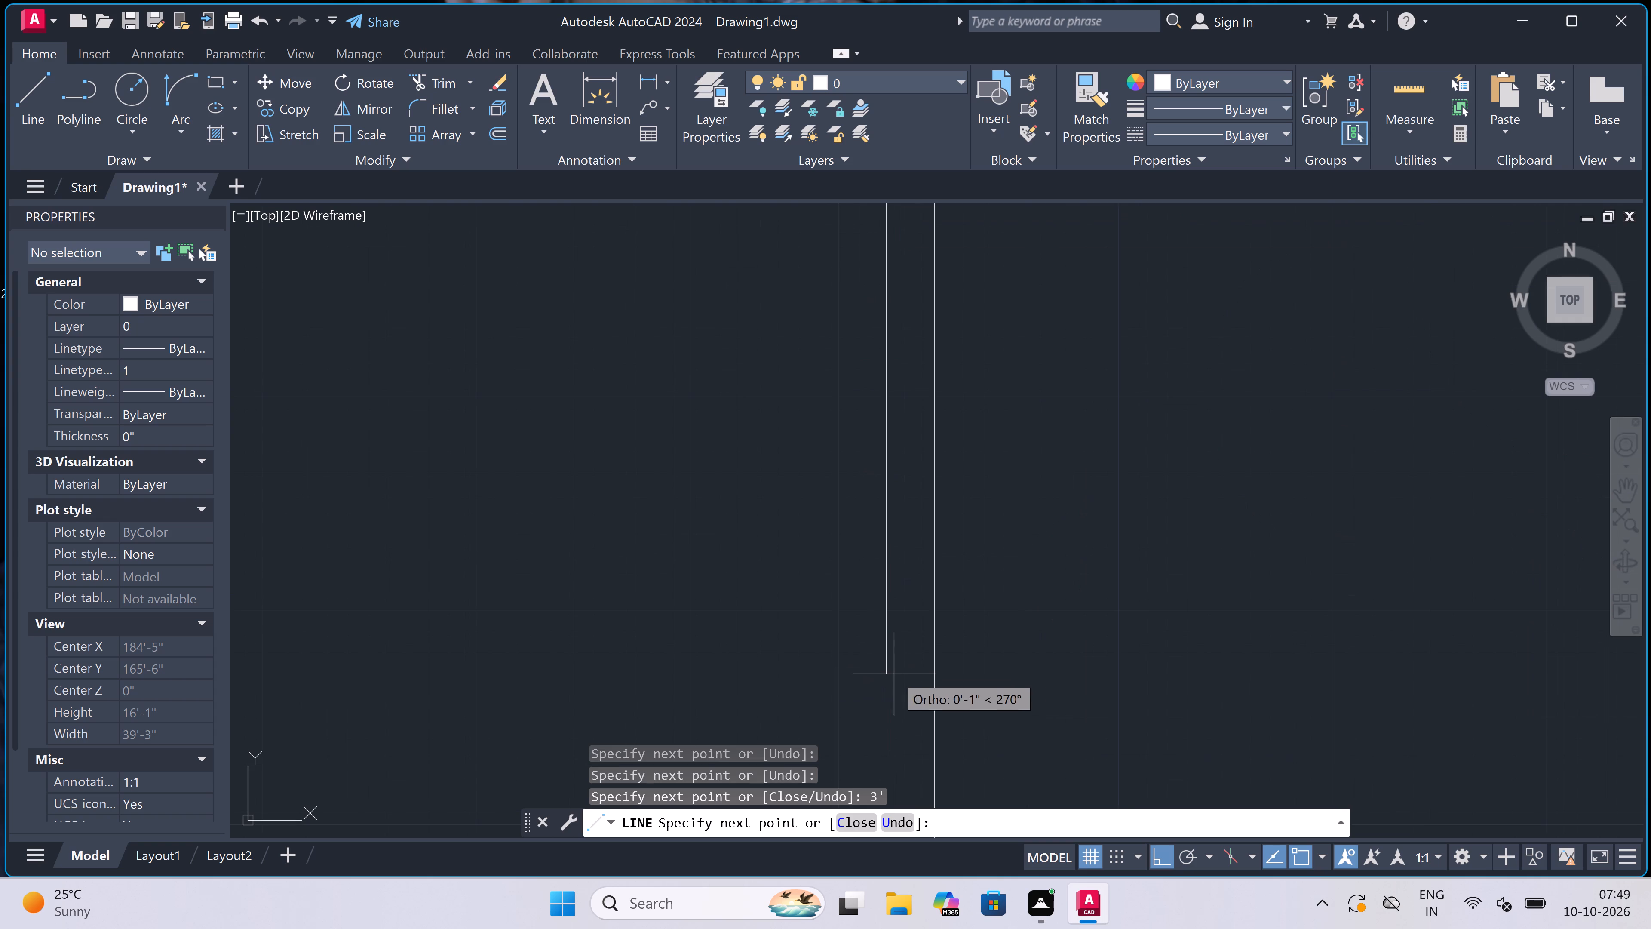
pyautogui.click(936, 658)
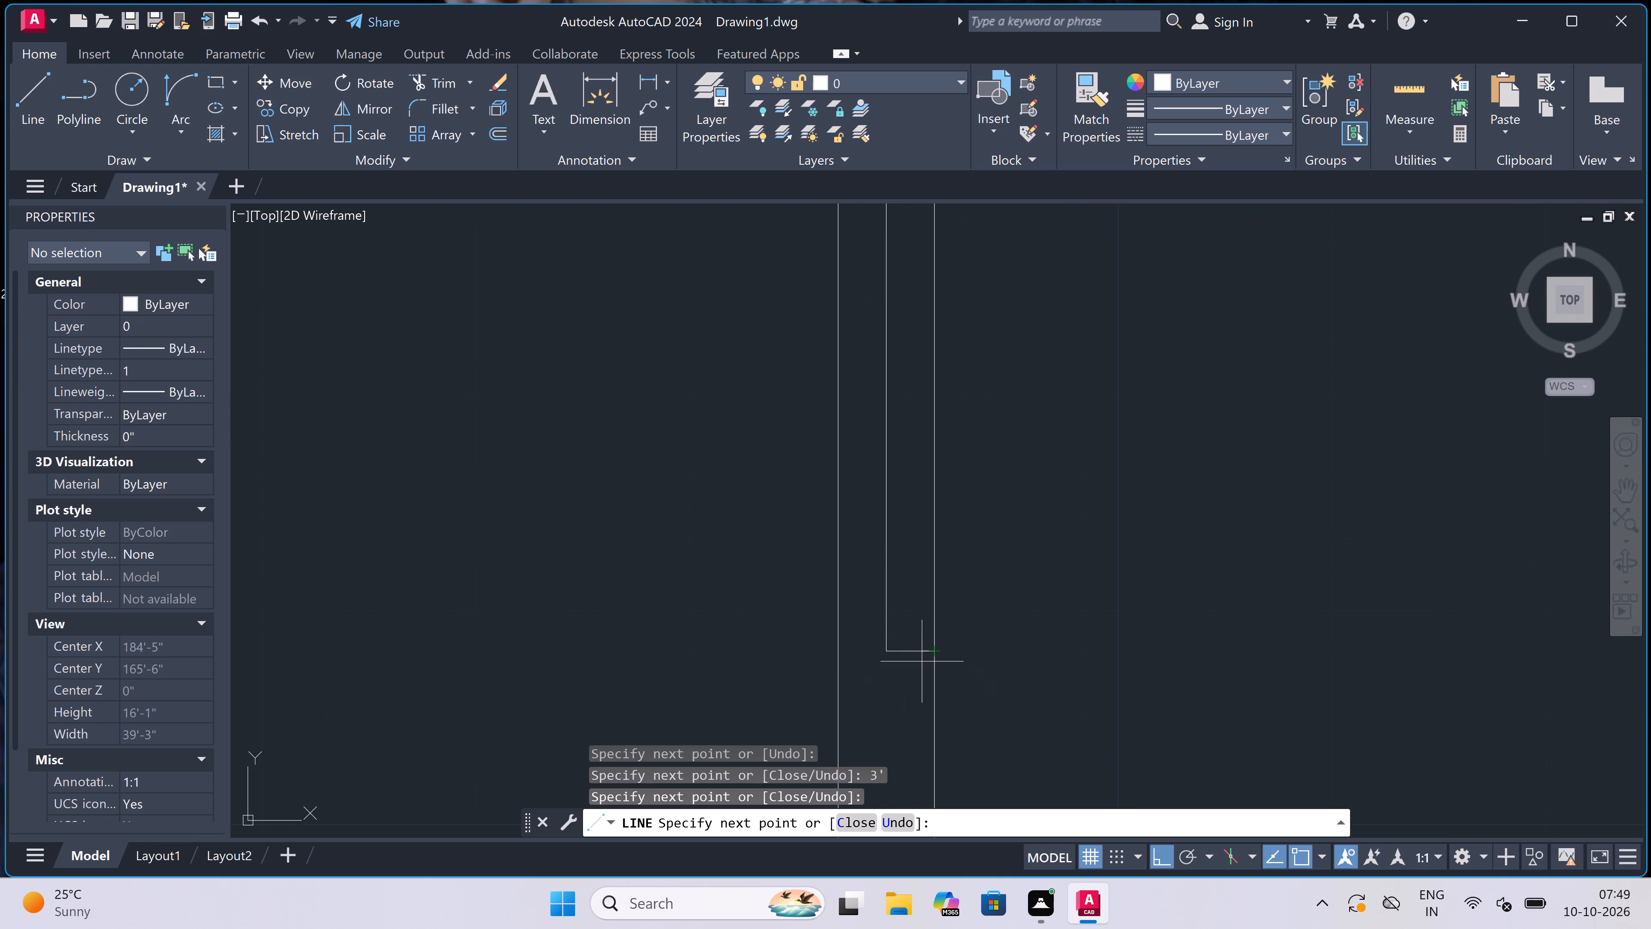
pyautogui.click(838, 652)
pyautogui.press('Escape')
pyautogui.scroll(-2, 922, 523)
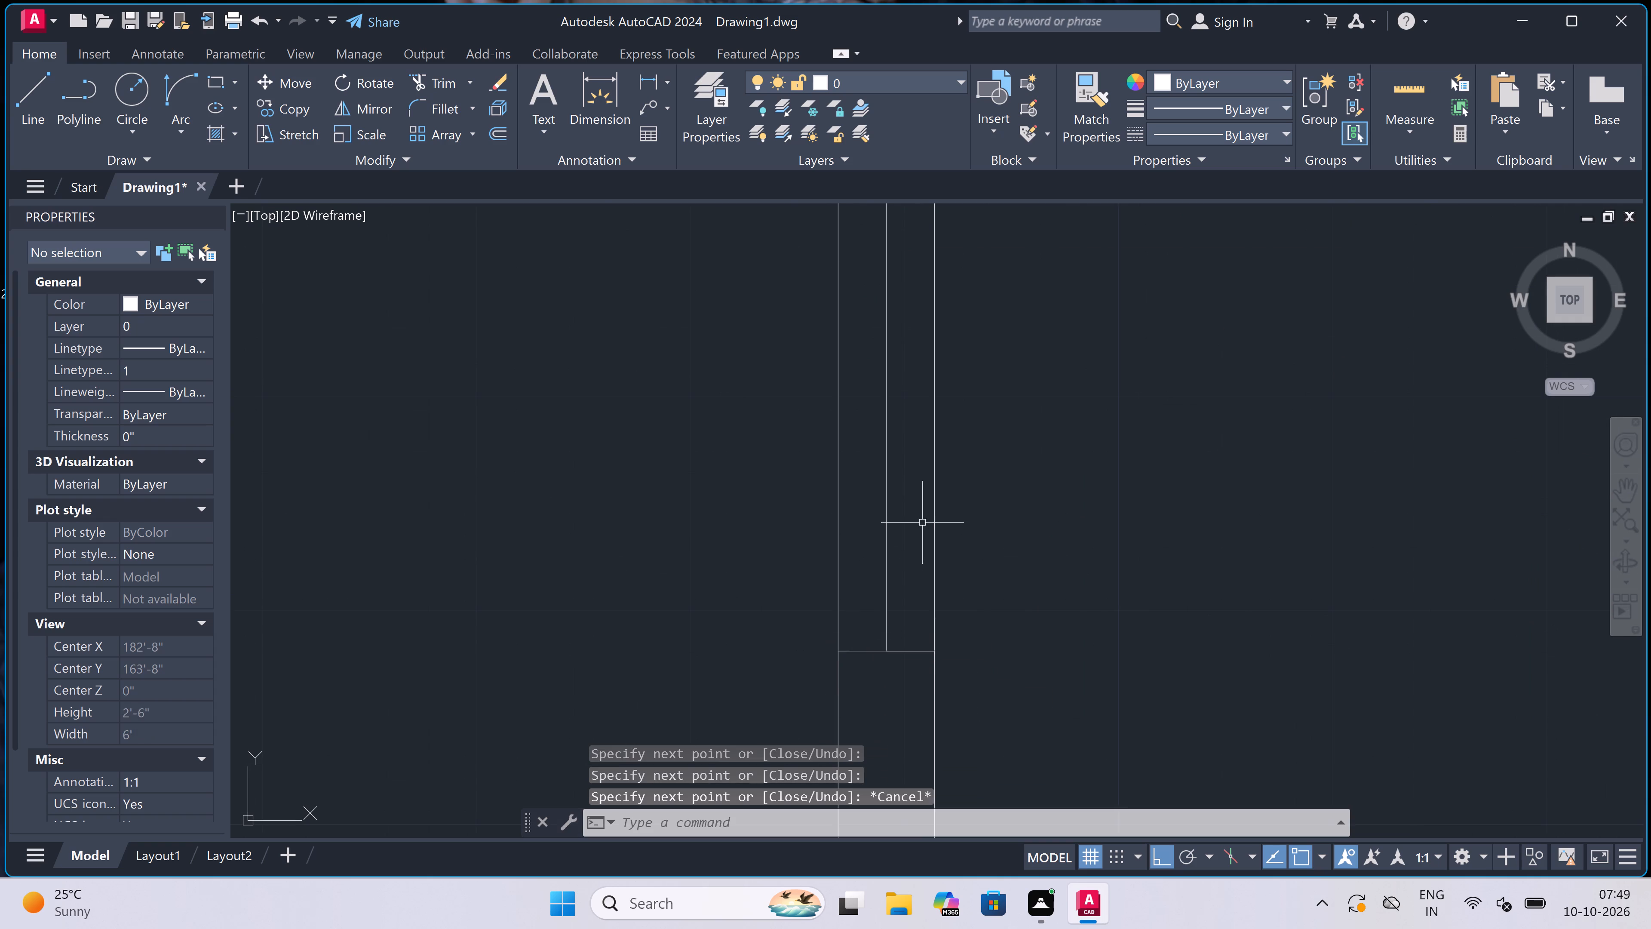
# Draw an L-shaped line inside the lower left enclosure, about 4'-5" down from the partition wall and across to the door-side wall.
pyautogui.scroll(-3, 922, 523)
pyautogui.press('space')
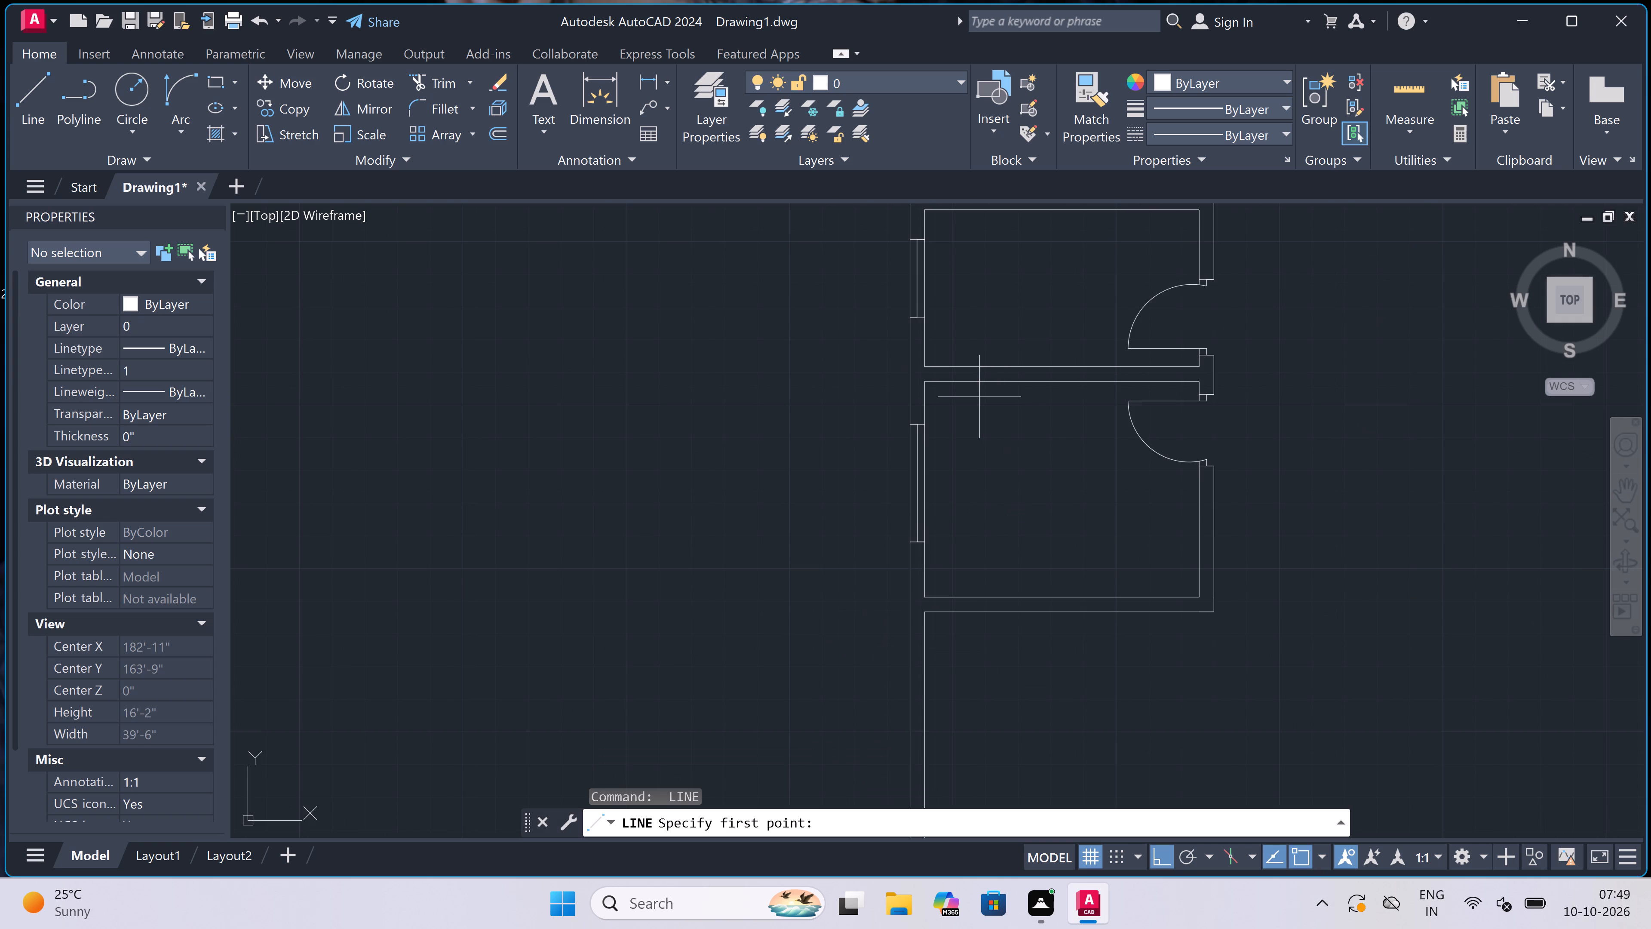
pyautogui.click(968, 385)
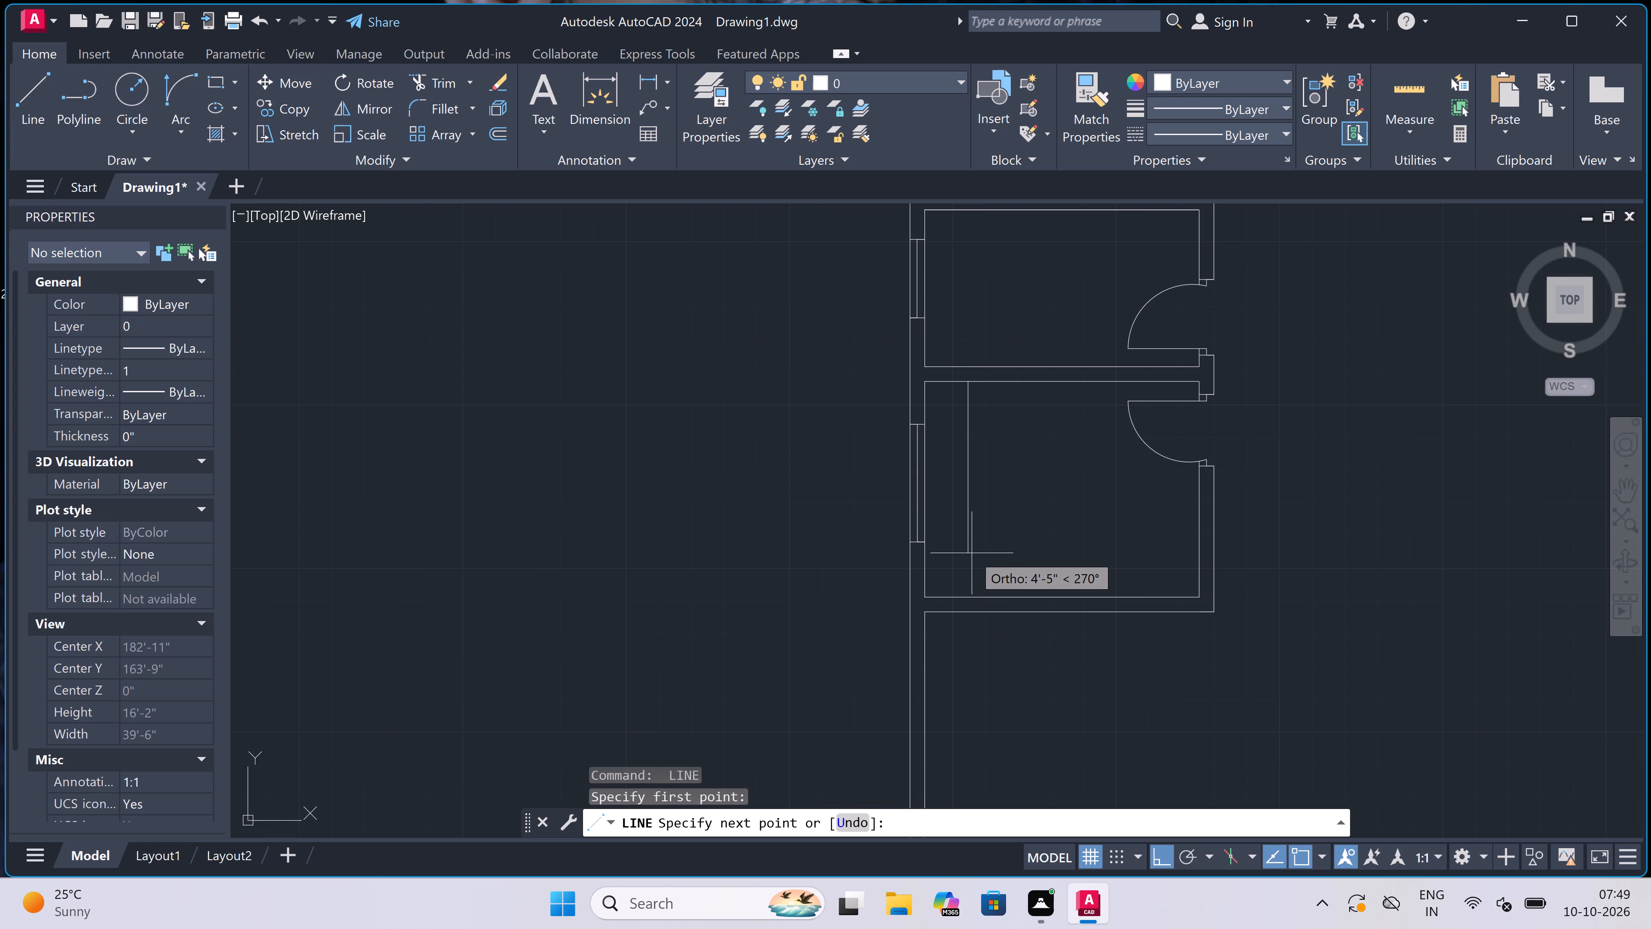
pyautogui.click(971, 551)
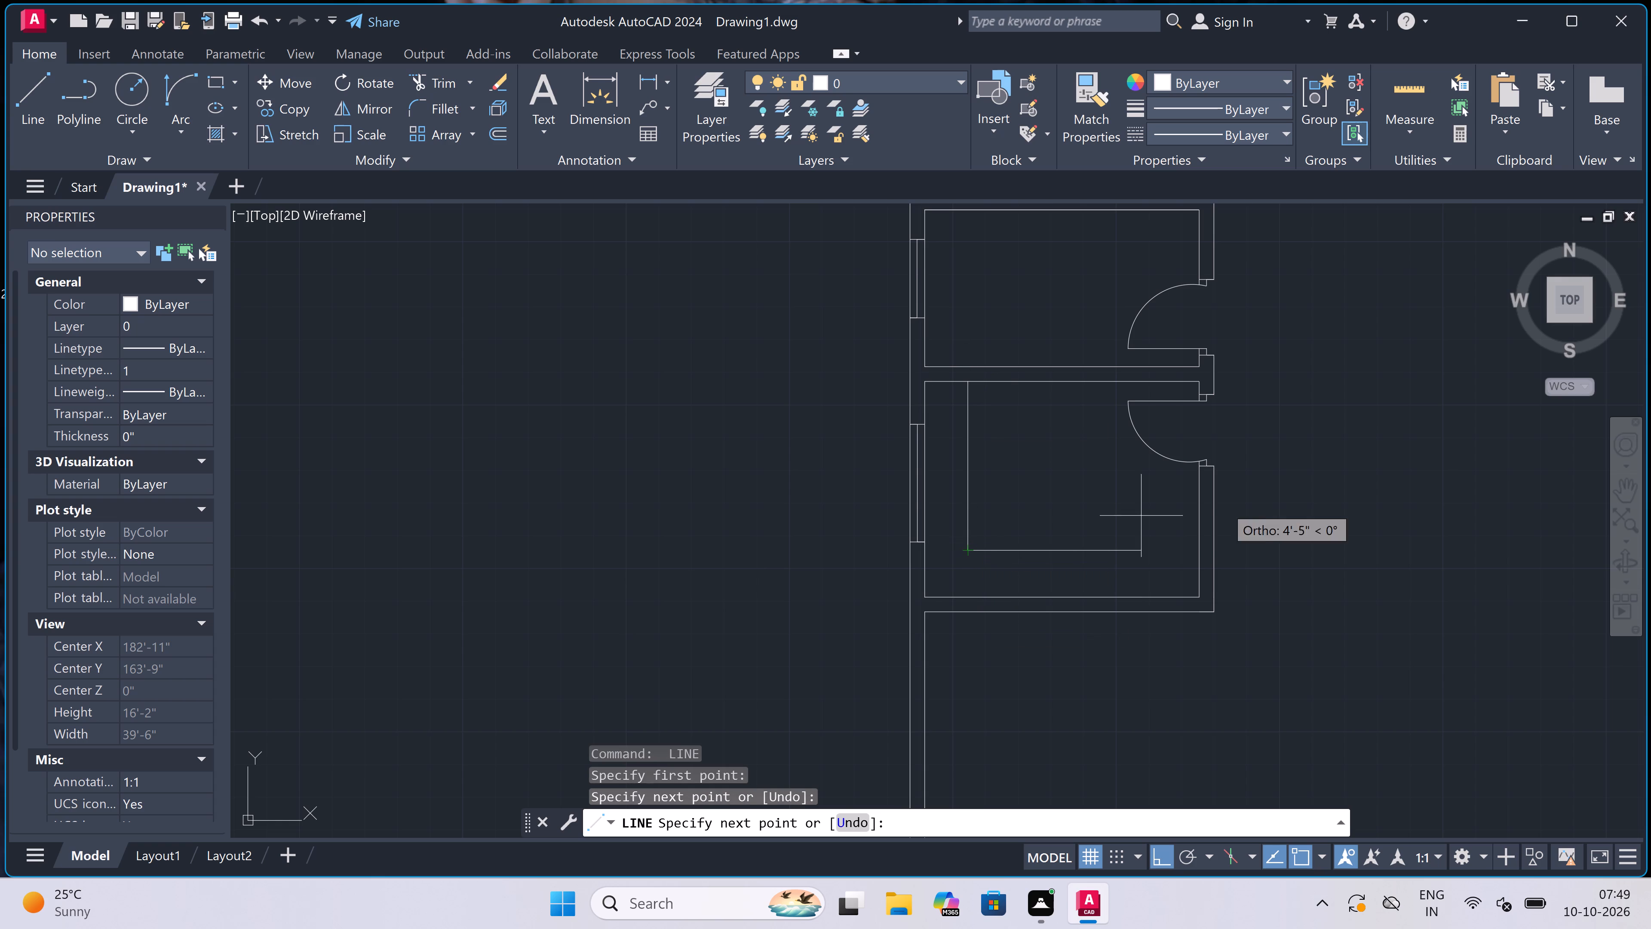
pyautogui.hotkey('ctrl', 'z')
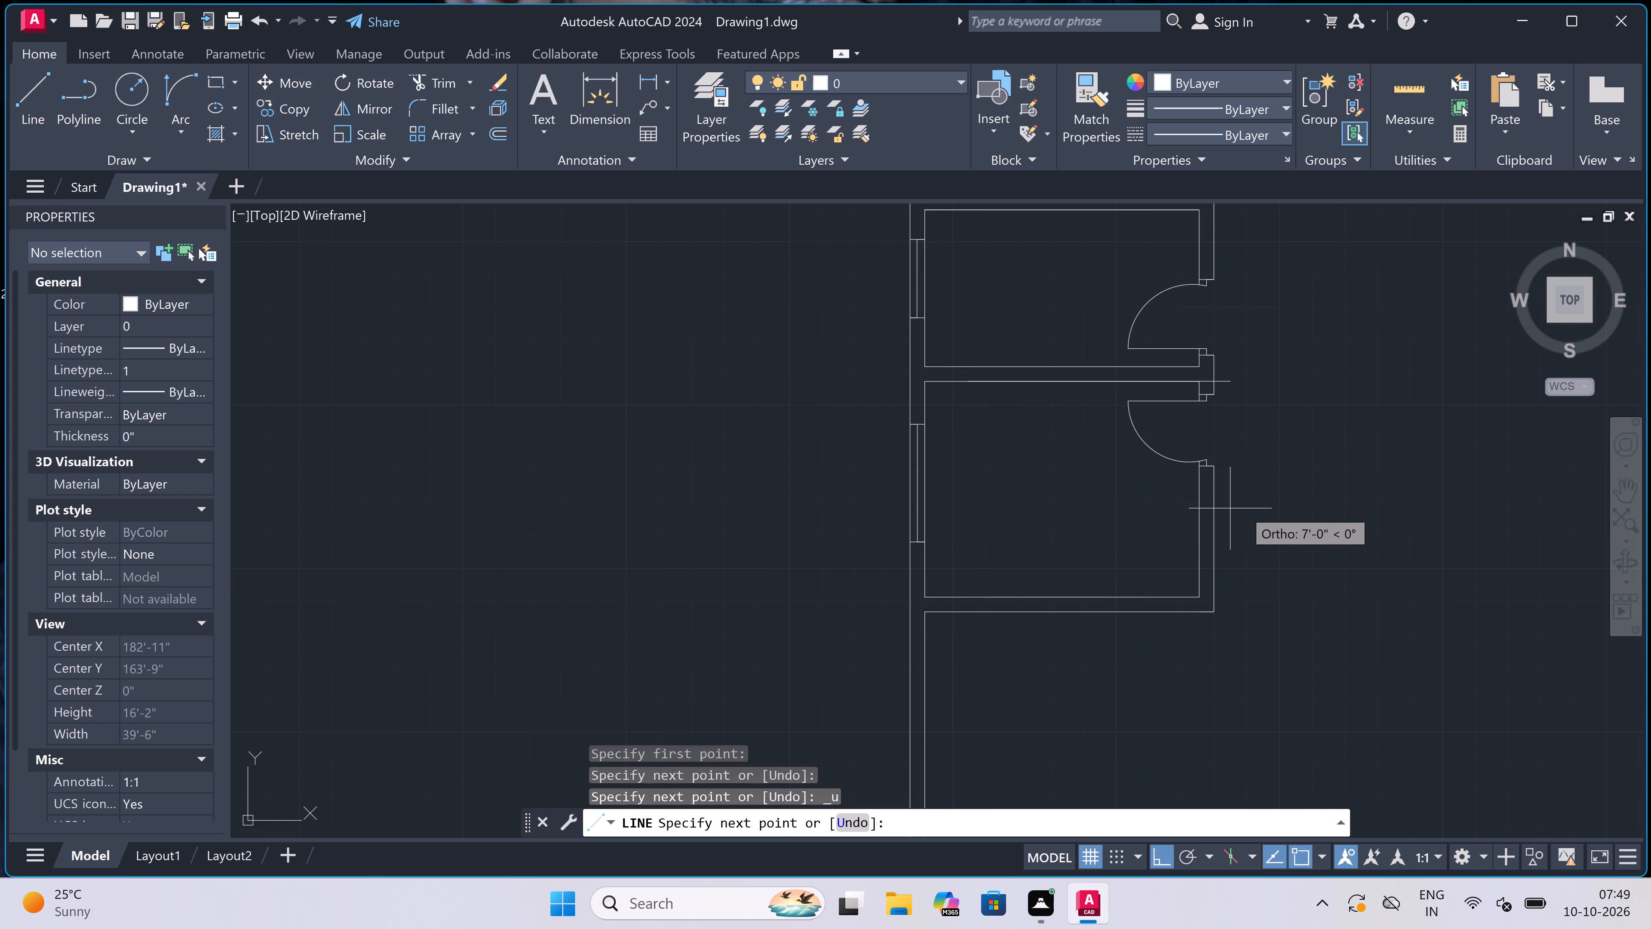
pyautogui.click(966, 555)
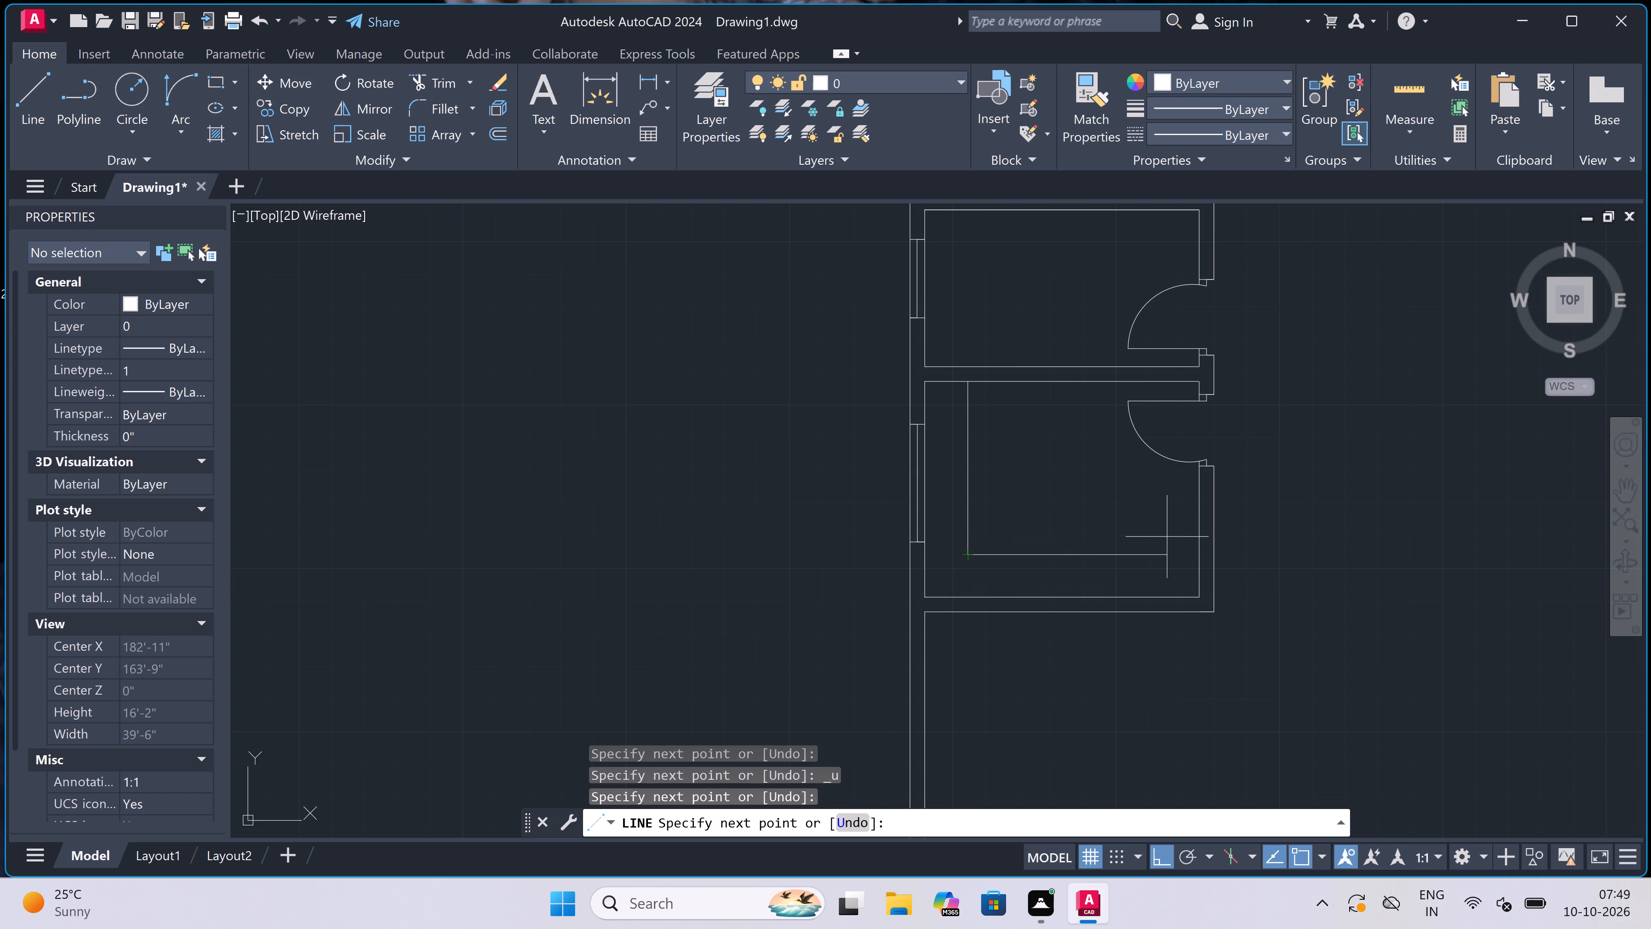
pyautogui.doubleClick(1194, 557)
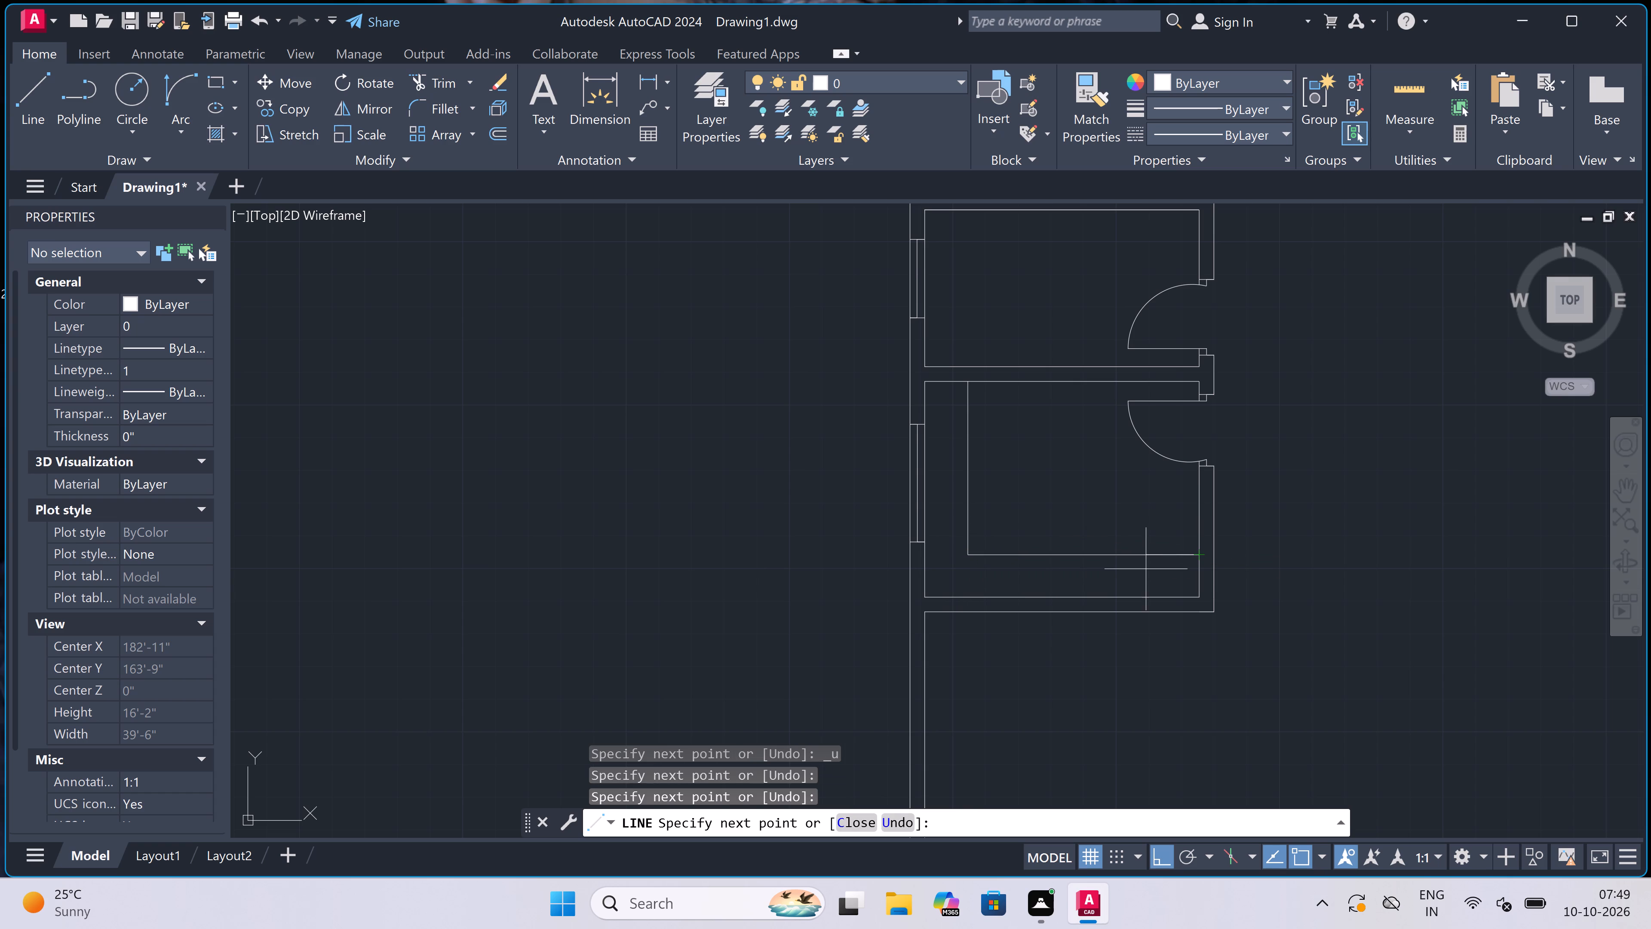
pyautogui.press('Escape')
# Draw a matching L-shaped line inside the lower right enclosure, from the door-side wall across and up to the partition wall.
pyautogui.scroll(-5, 687, 592)
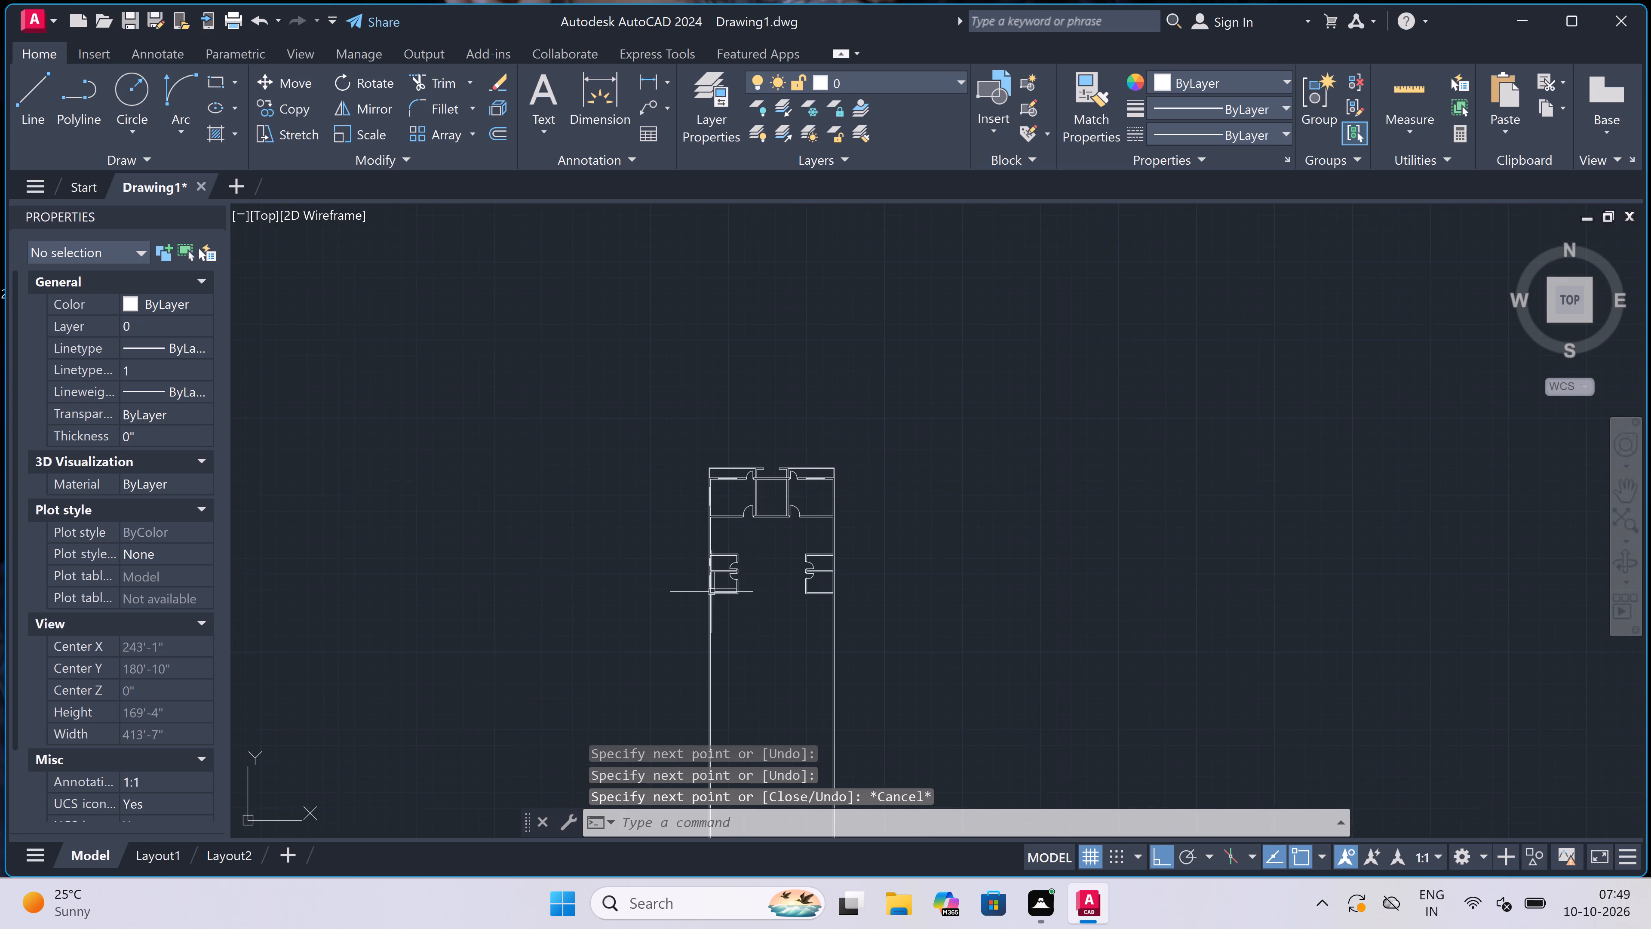
pyautogui.scroll(2, 859, 594)
pyautogui.scroll(3, 709, 572)
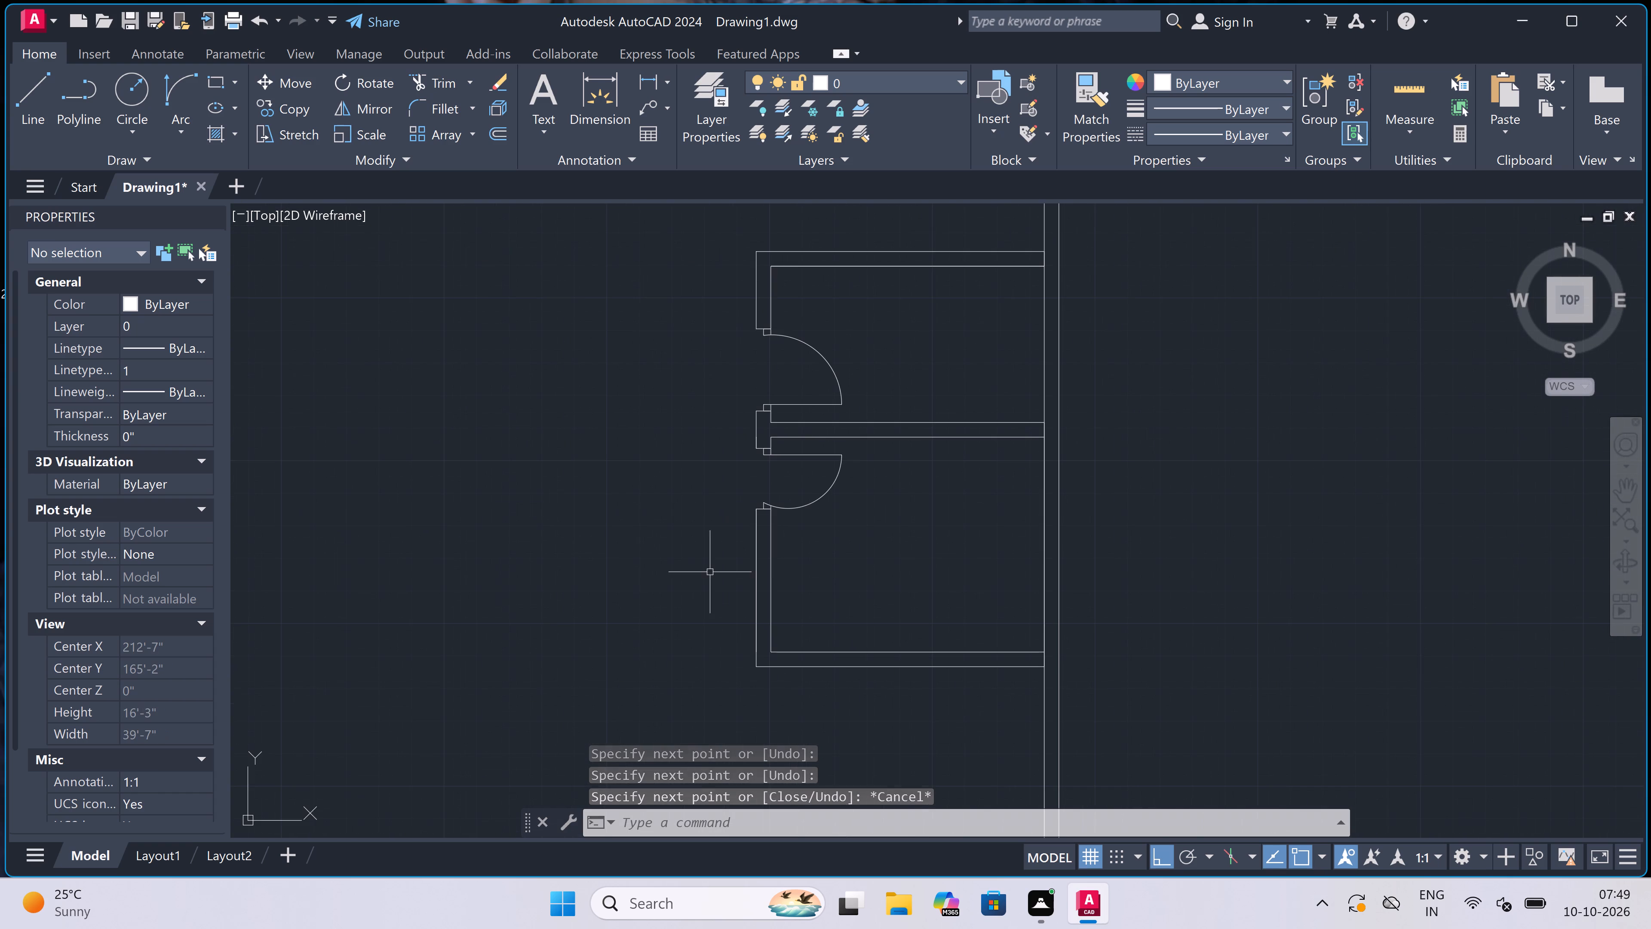
pyautogui.press('space')
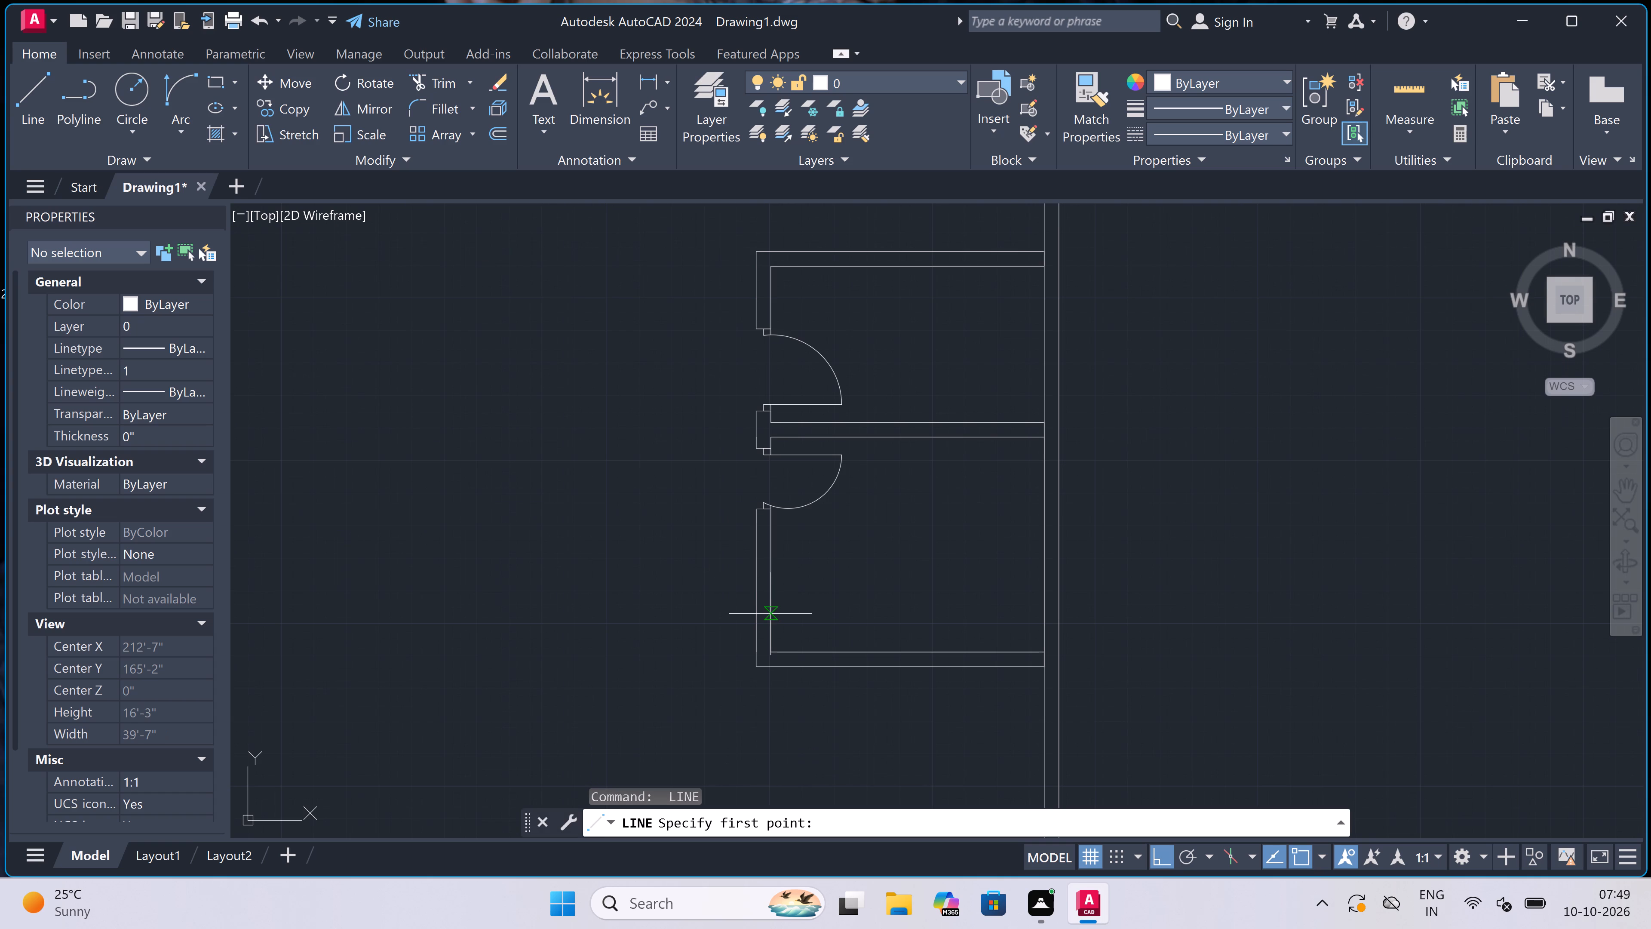
pyautogui.click(770, 609)
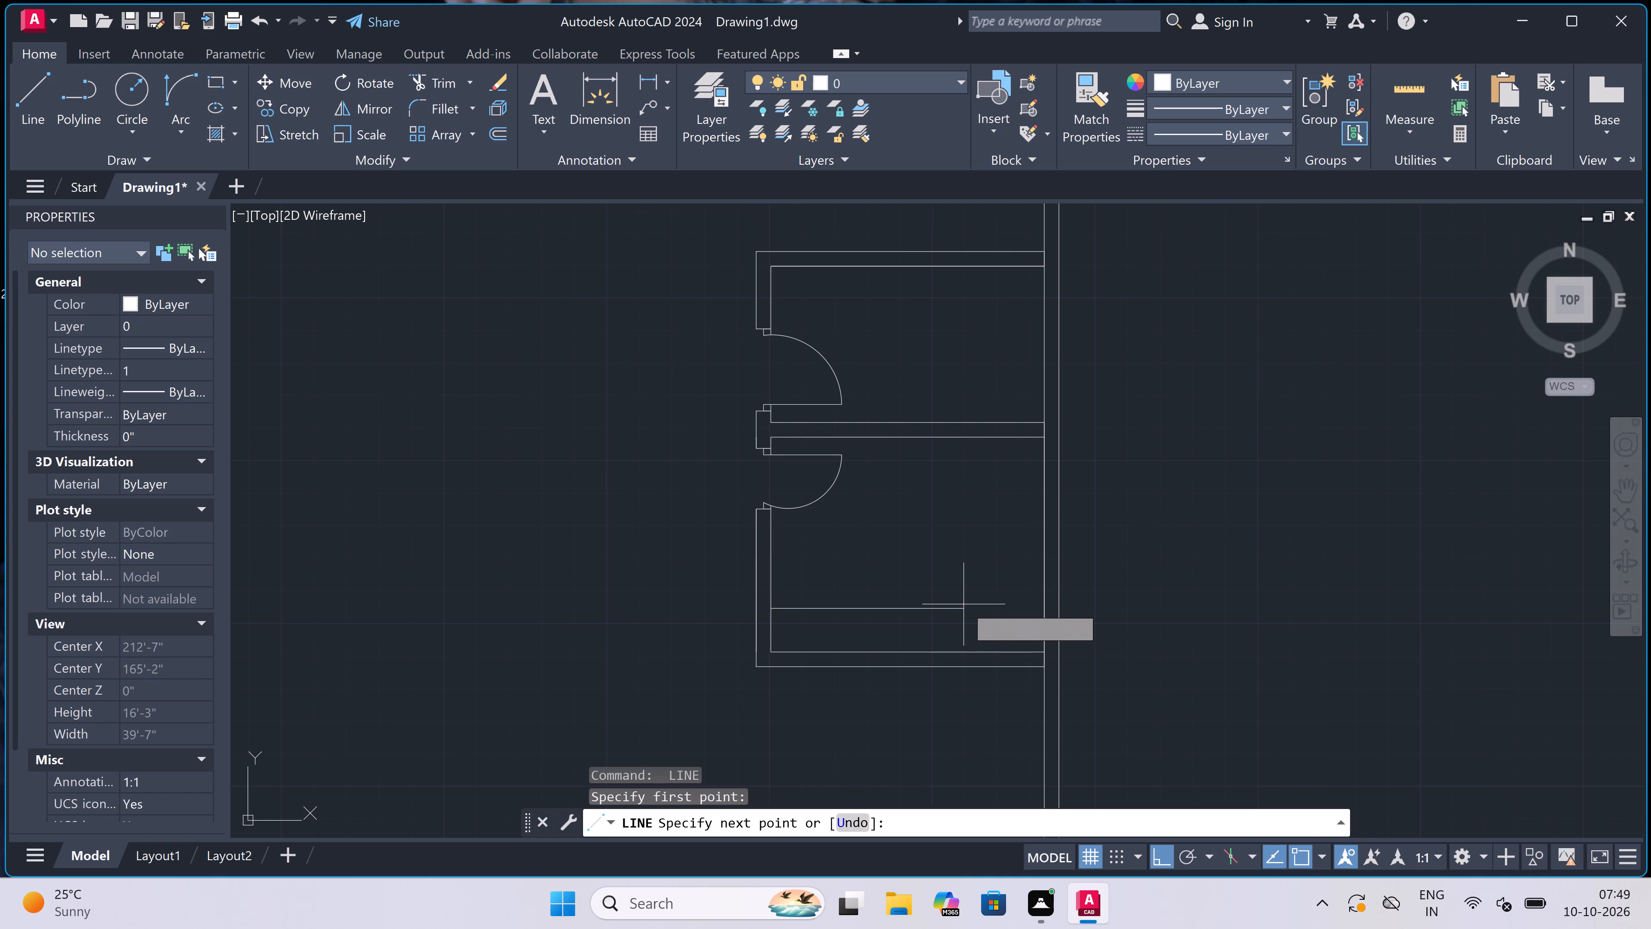
pyautogui.click(1000, 605)
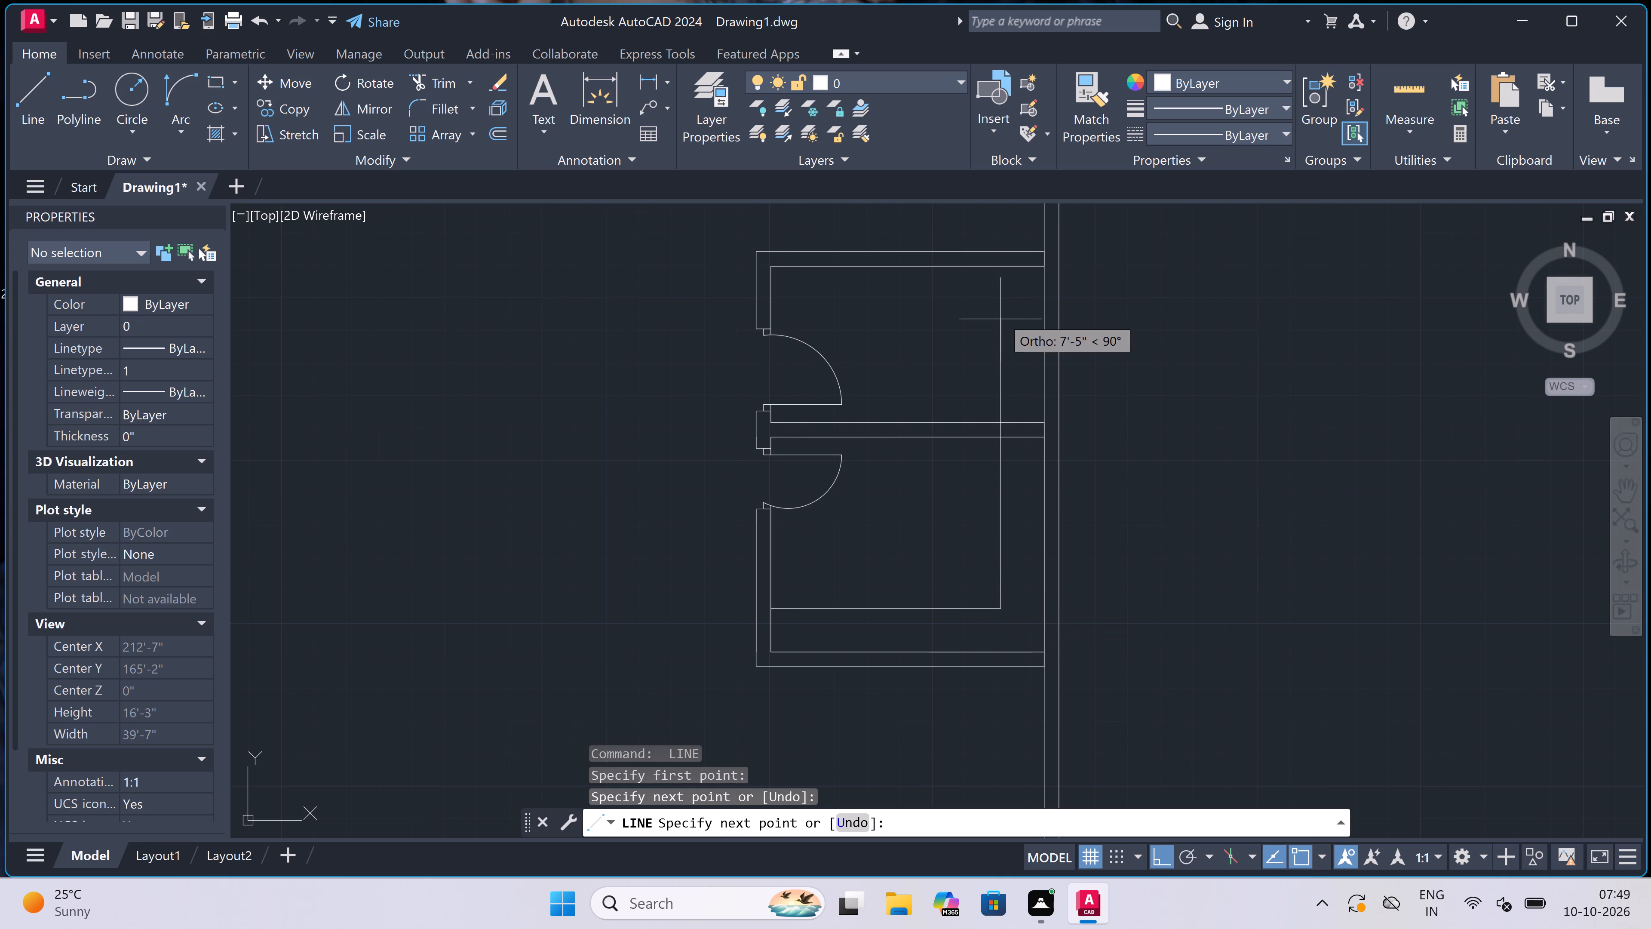
pyautogui.click(1002, 431)
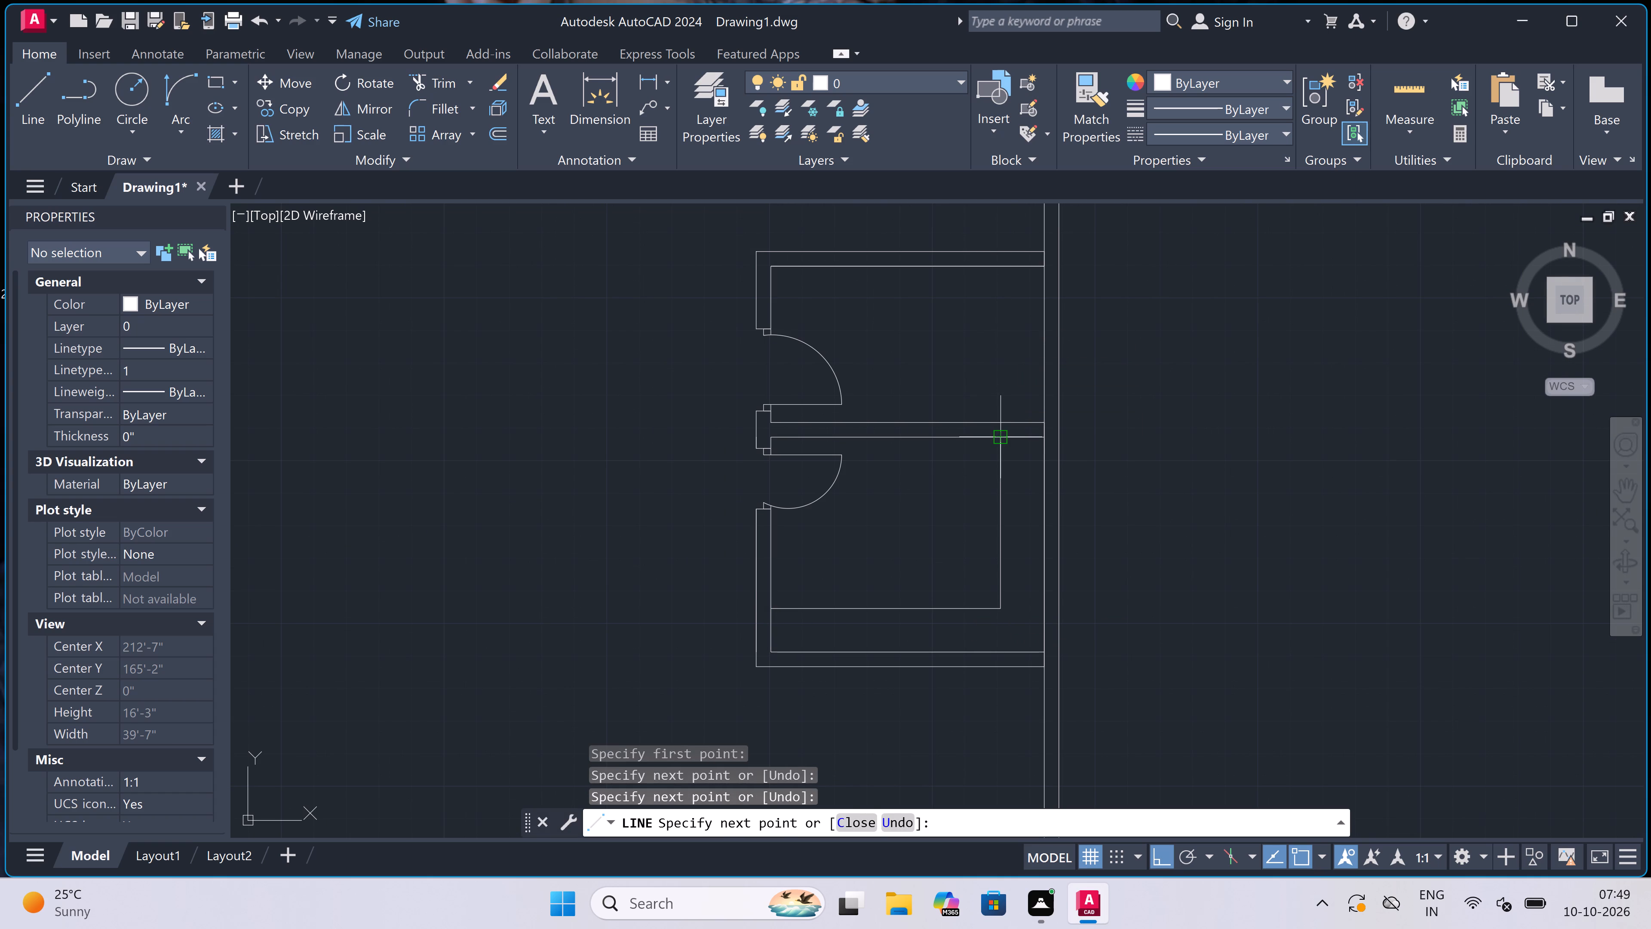
pyautogui.press('Escape')
# Draw a 3' window in the outer right wall of the lower right enclosure, with two end lines and a centre line.
pyautogui.press('space')
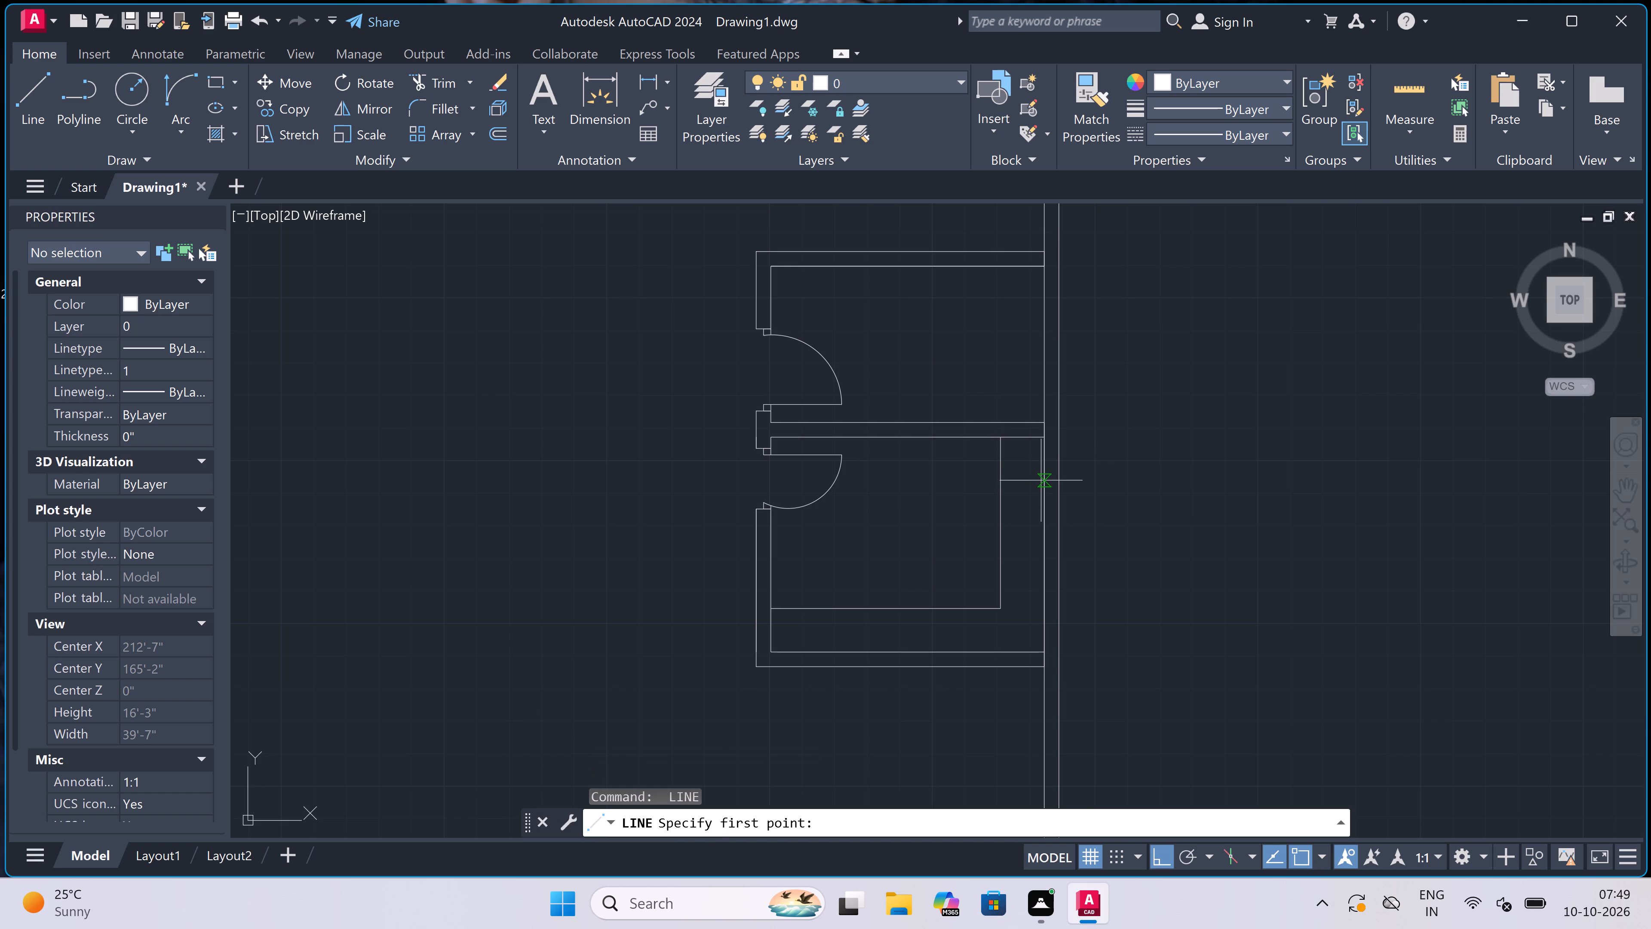
pyautogui.doubleClick(1041, 486)
pyautogui.click(1059, 485)
pyautogui.scroll(2, 1059, 484)
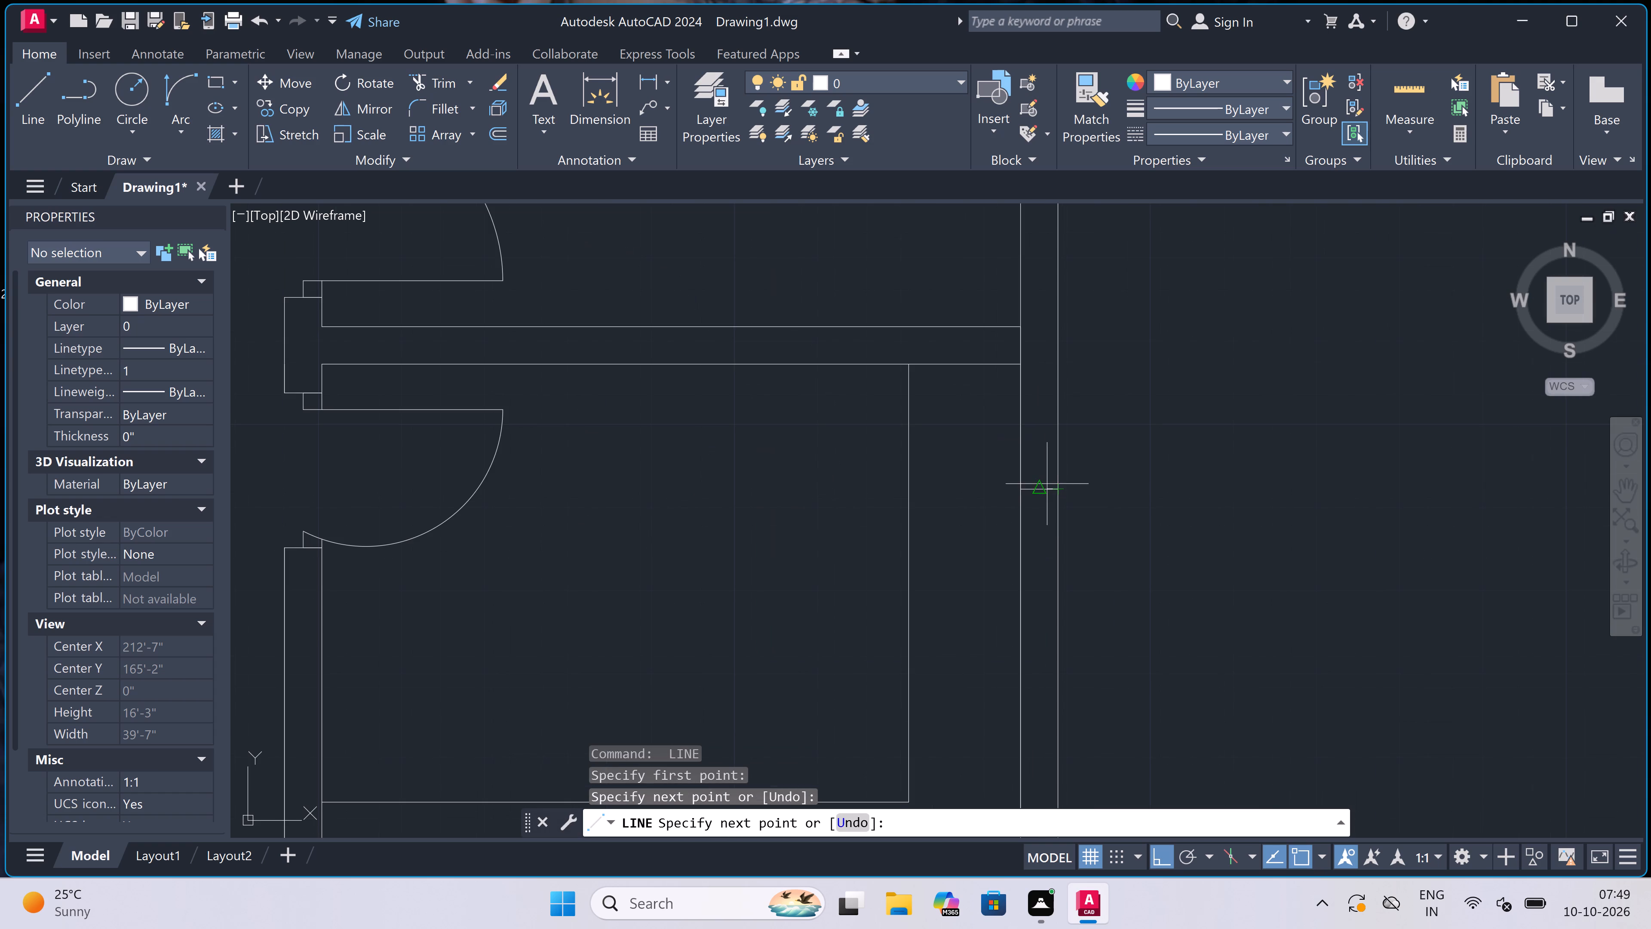
pyautogui.click(1040, 487)
pyautogui.write("3'")
pyautogui.press('space')
pyautogui.scroll(-2, 1028, 562)
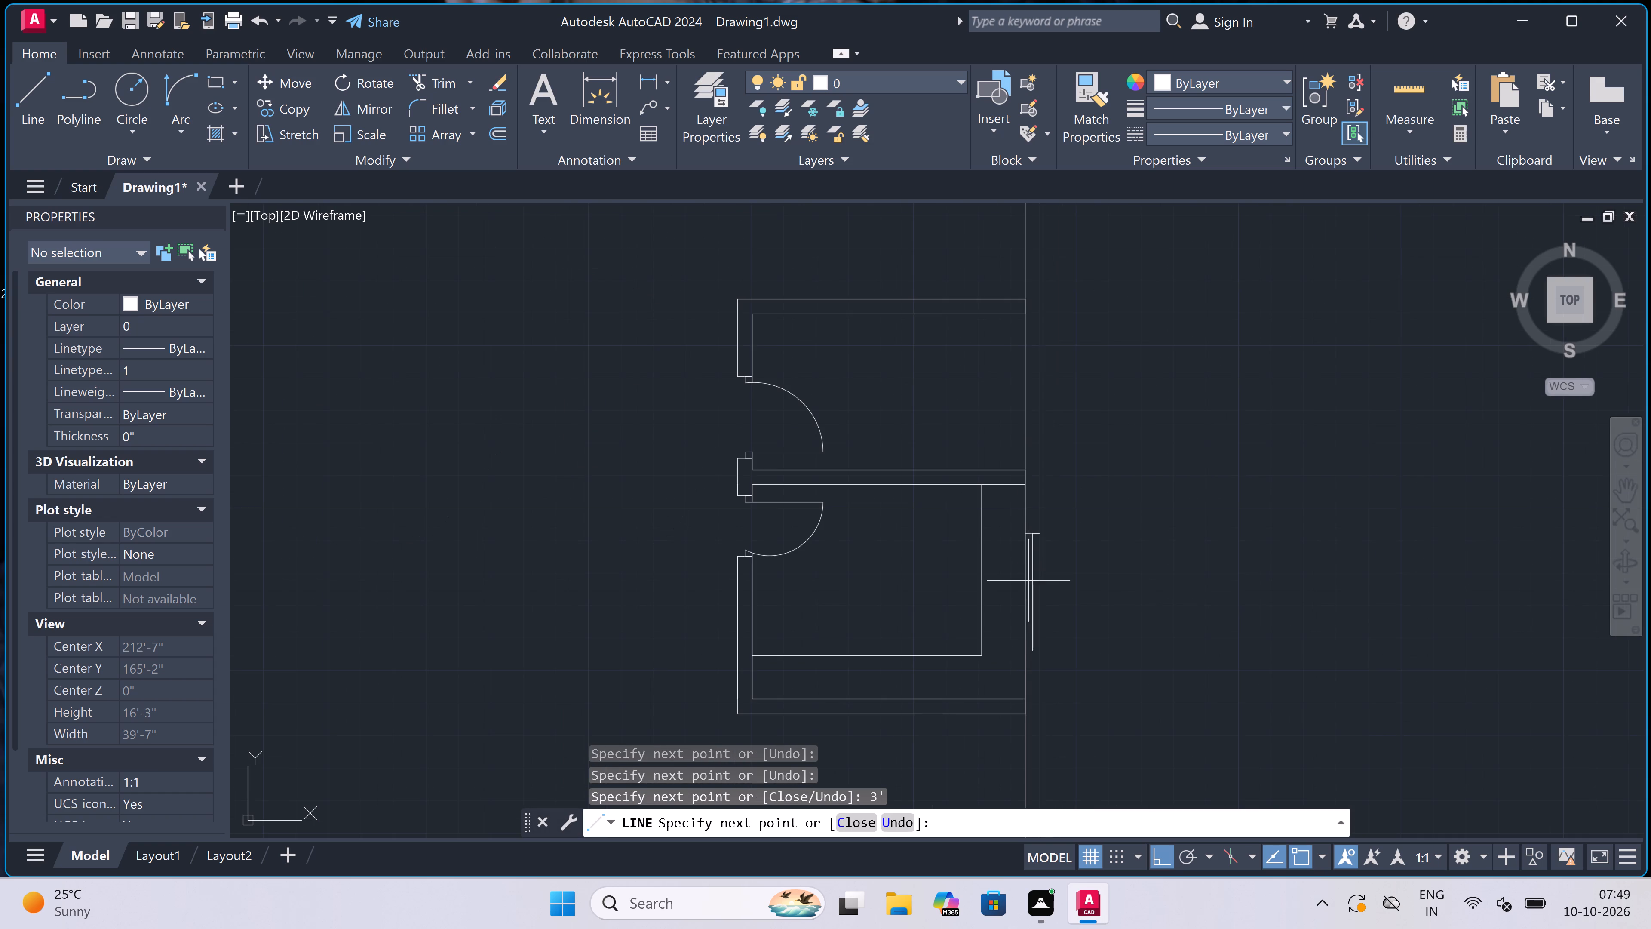
pyautogui.scroll(3, 1016, 664)
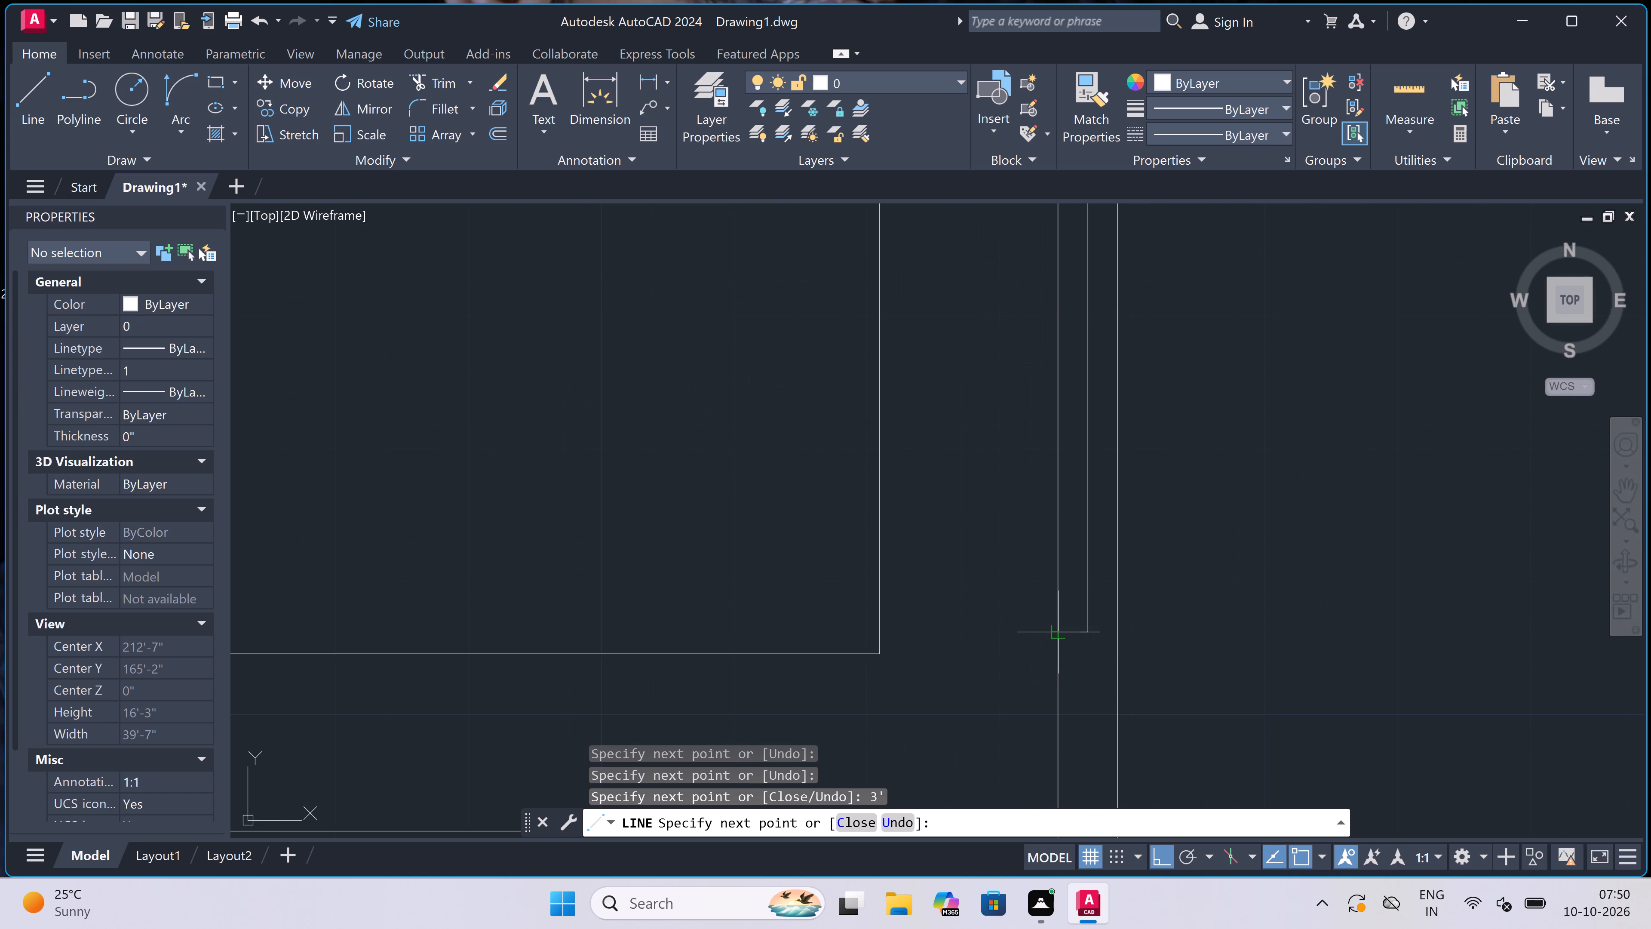
pyautogui.click(1062, 633)
pyautogui.click(1123, 634)
pyautogui.press('Escape')
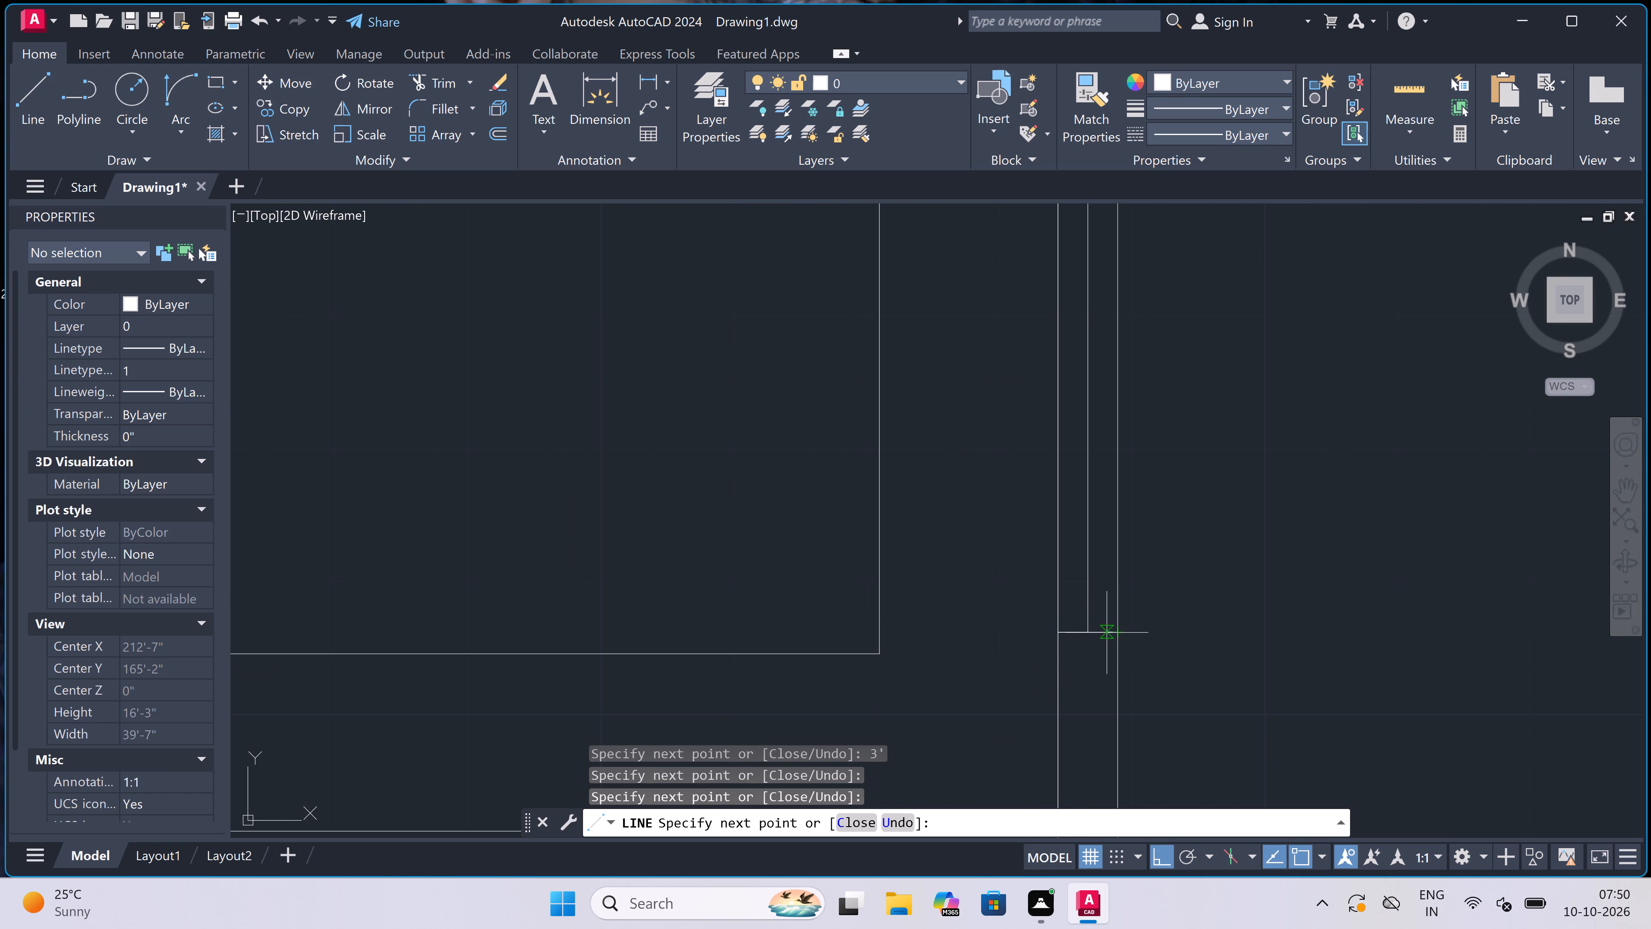
# Draw a 2' window in the outer right wall of the upper right enclosure, with two end lines and a centre line.
pyautogui.scroll(-6, 945, 511)
pyautogui.scroll(2, 928, 447)
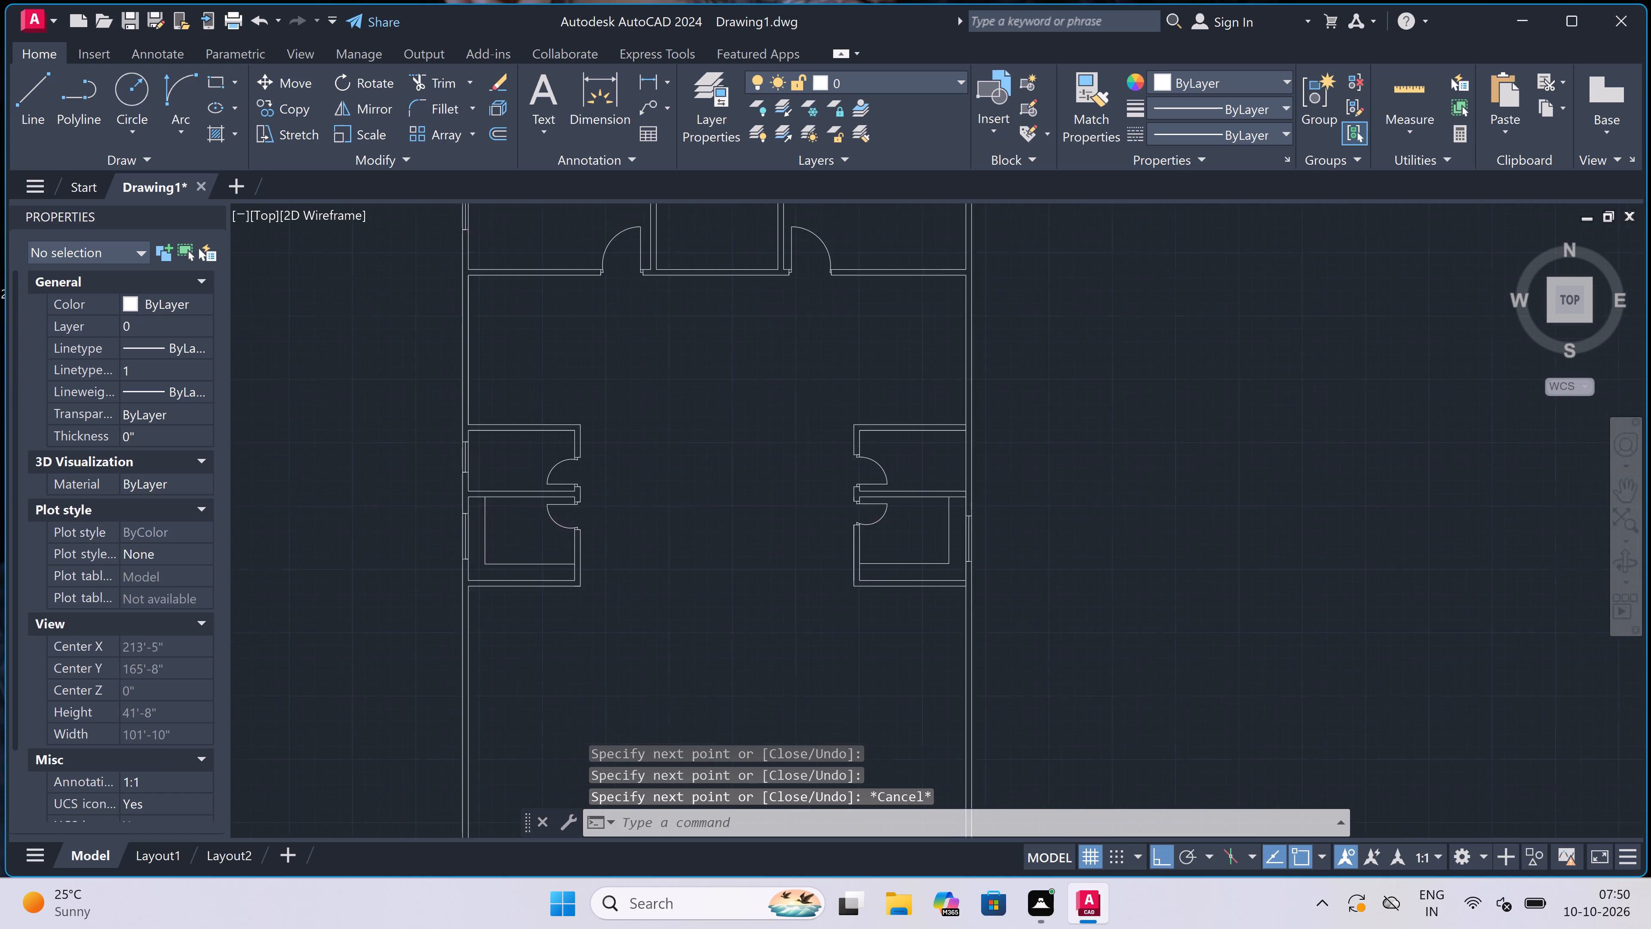
pyautogui.scroll(1, 942, 438)
pyautogui.press('space')
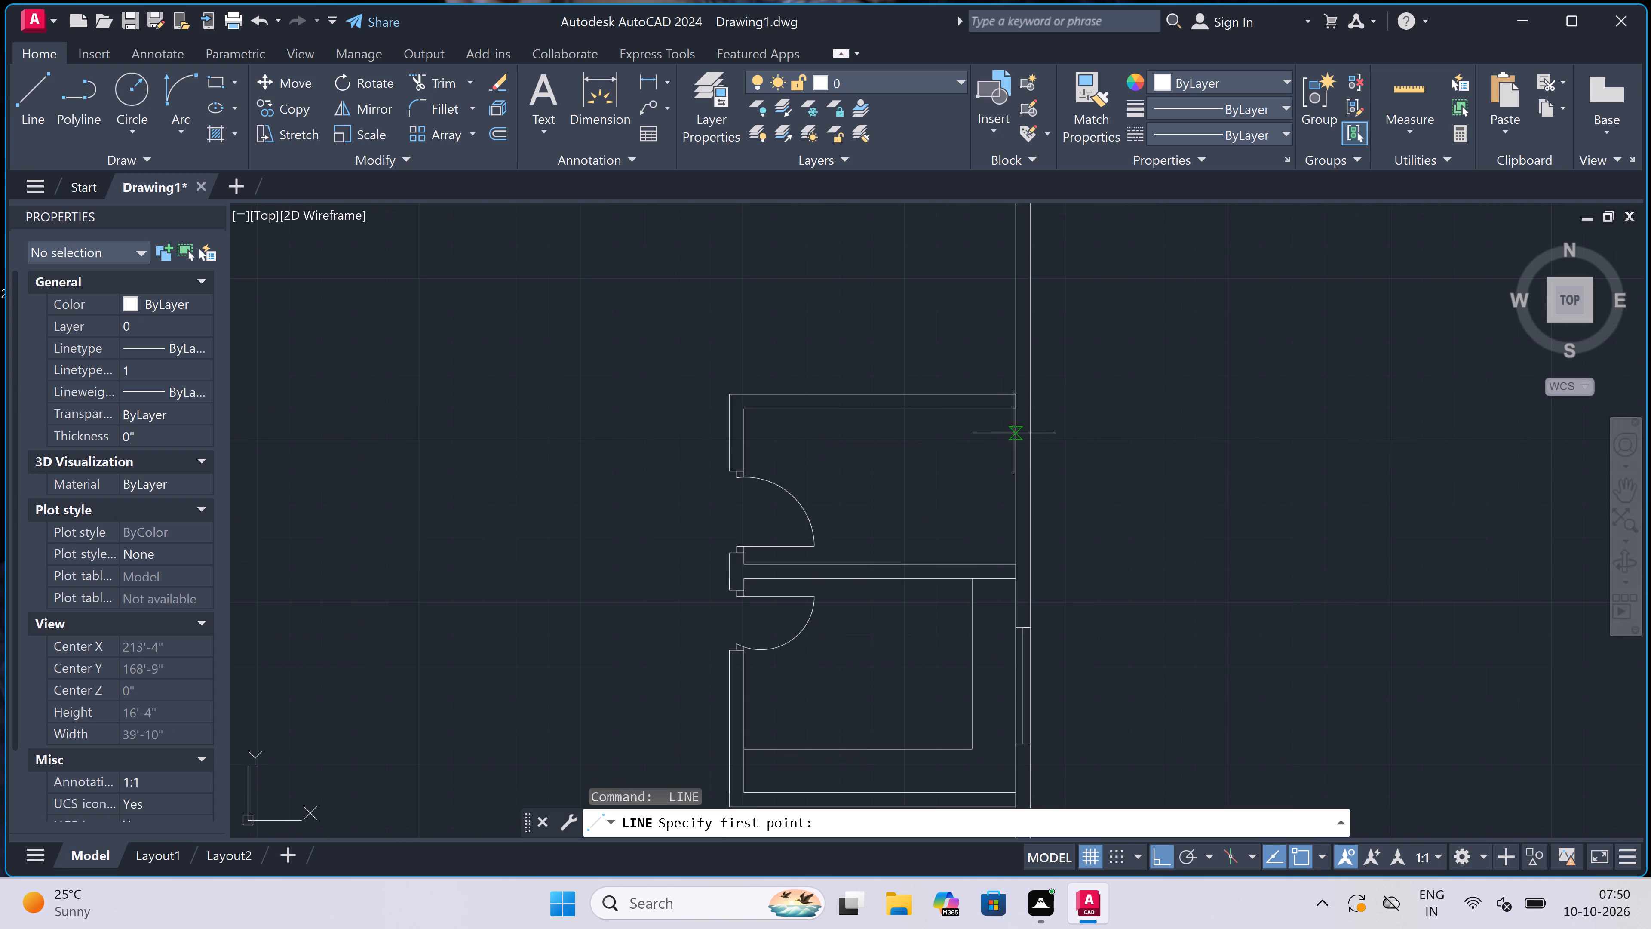
pyautogui.click(1014, 433)
pyautogui.scroll(2, 1014, 433)
pyautogui.click(1052, 434)
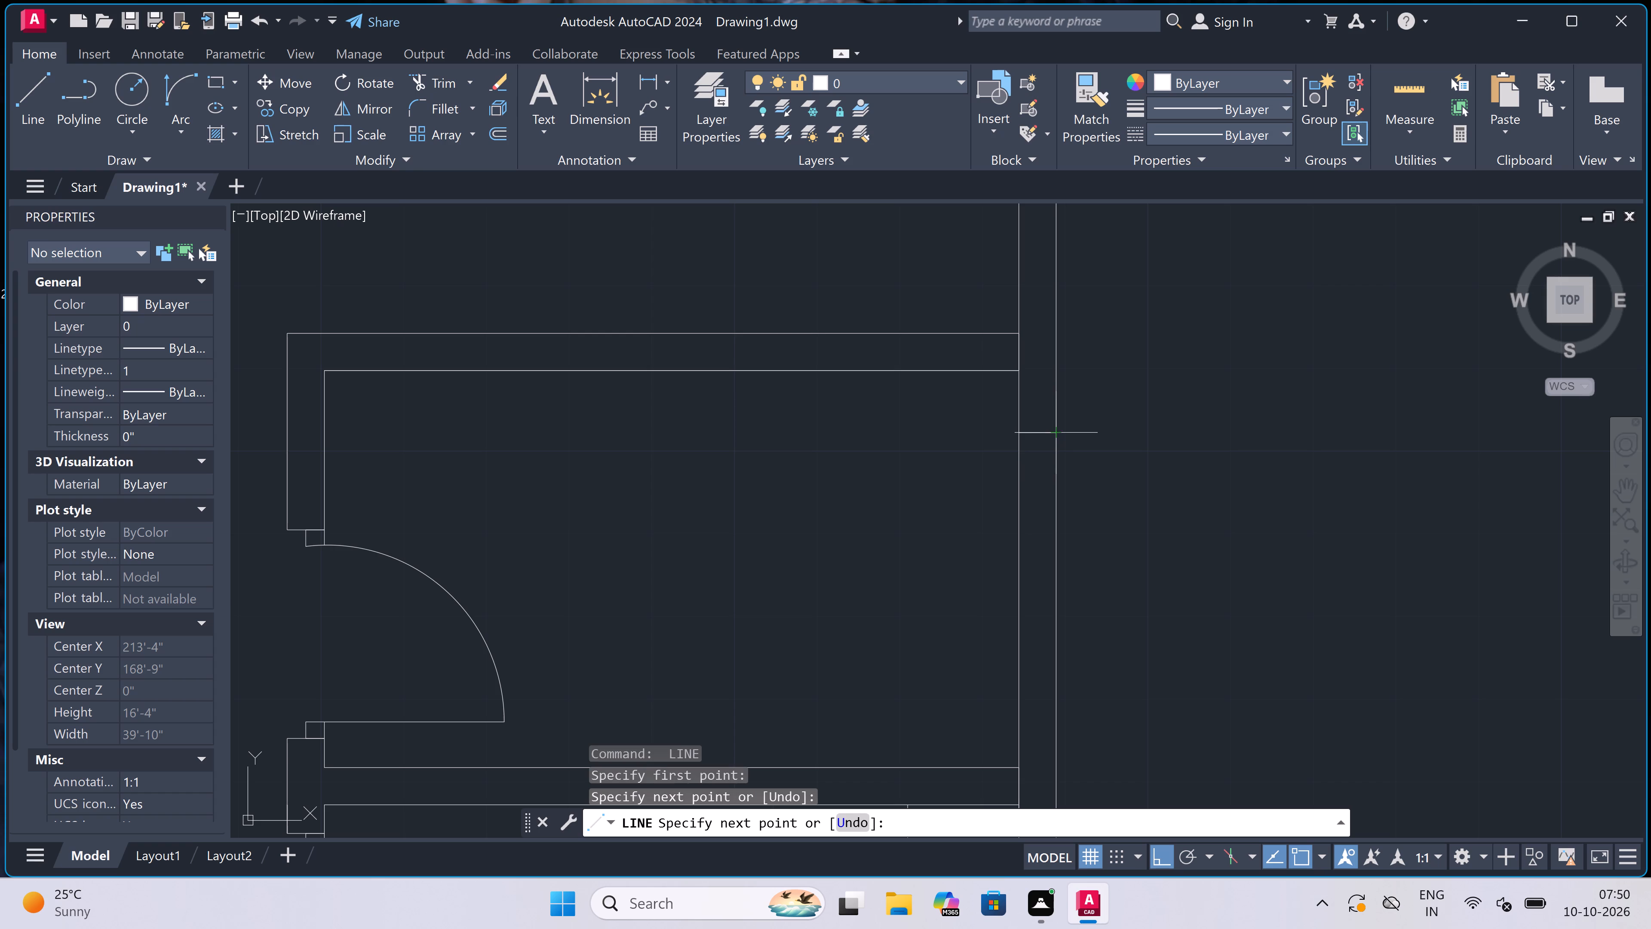
pyautogui.click(1036, 433)
pyautogui.write("2'")
pyautogui.press('space')
pyautogui.scroll(2, 1041, 574)
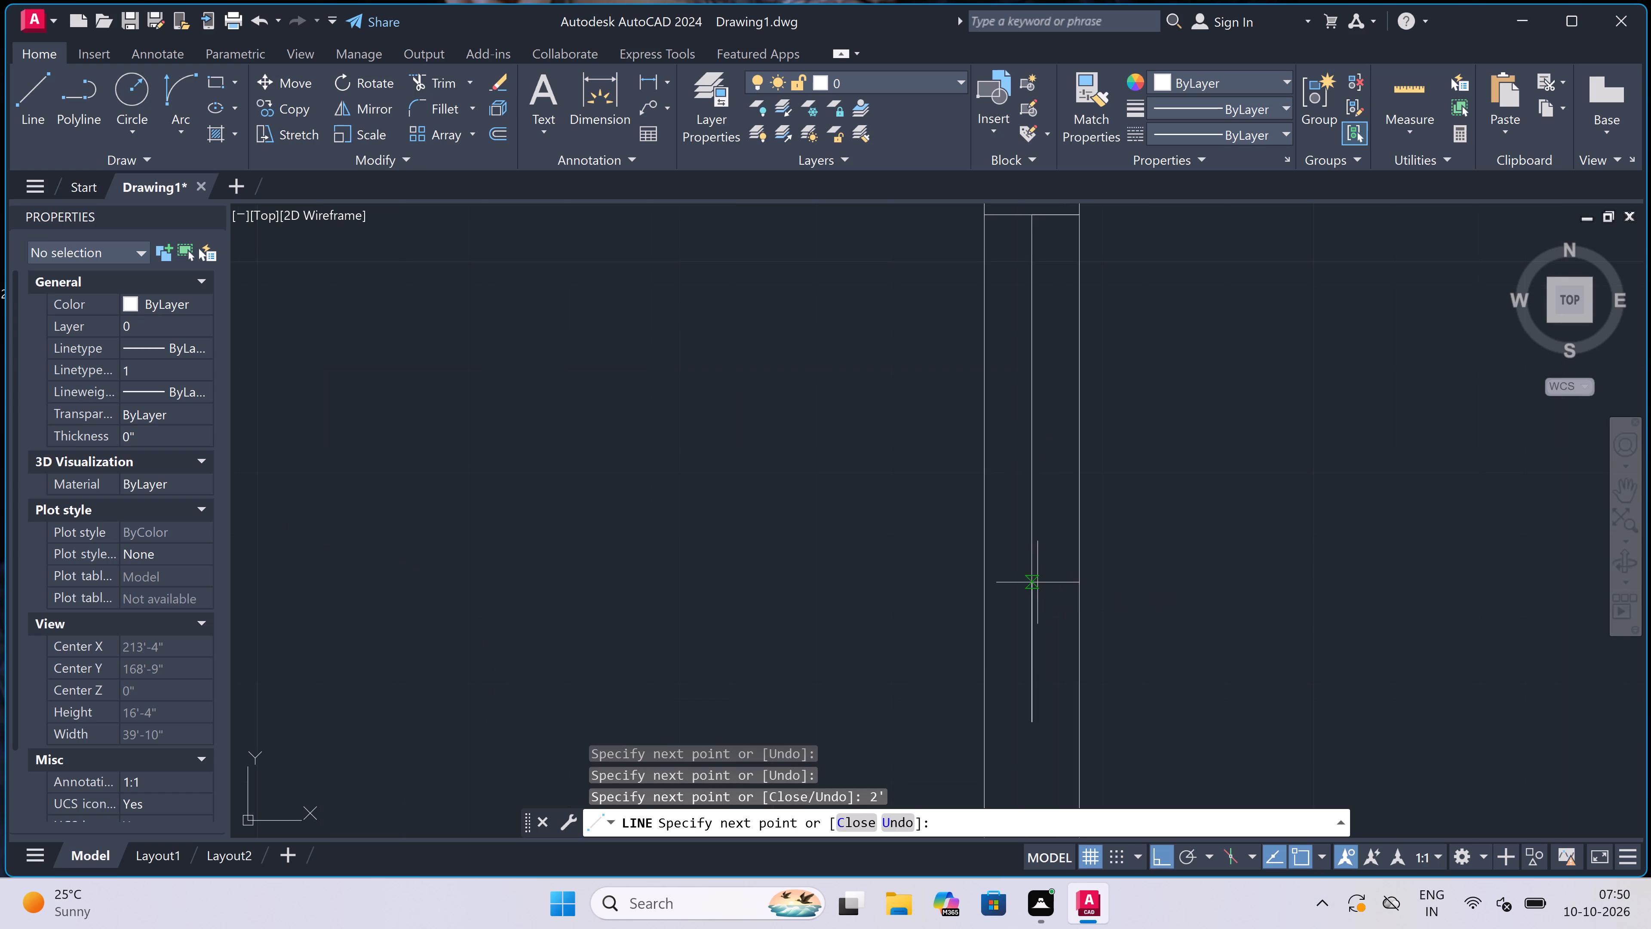
pyautogui.click(986, 721)
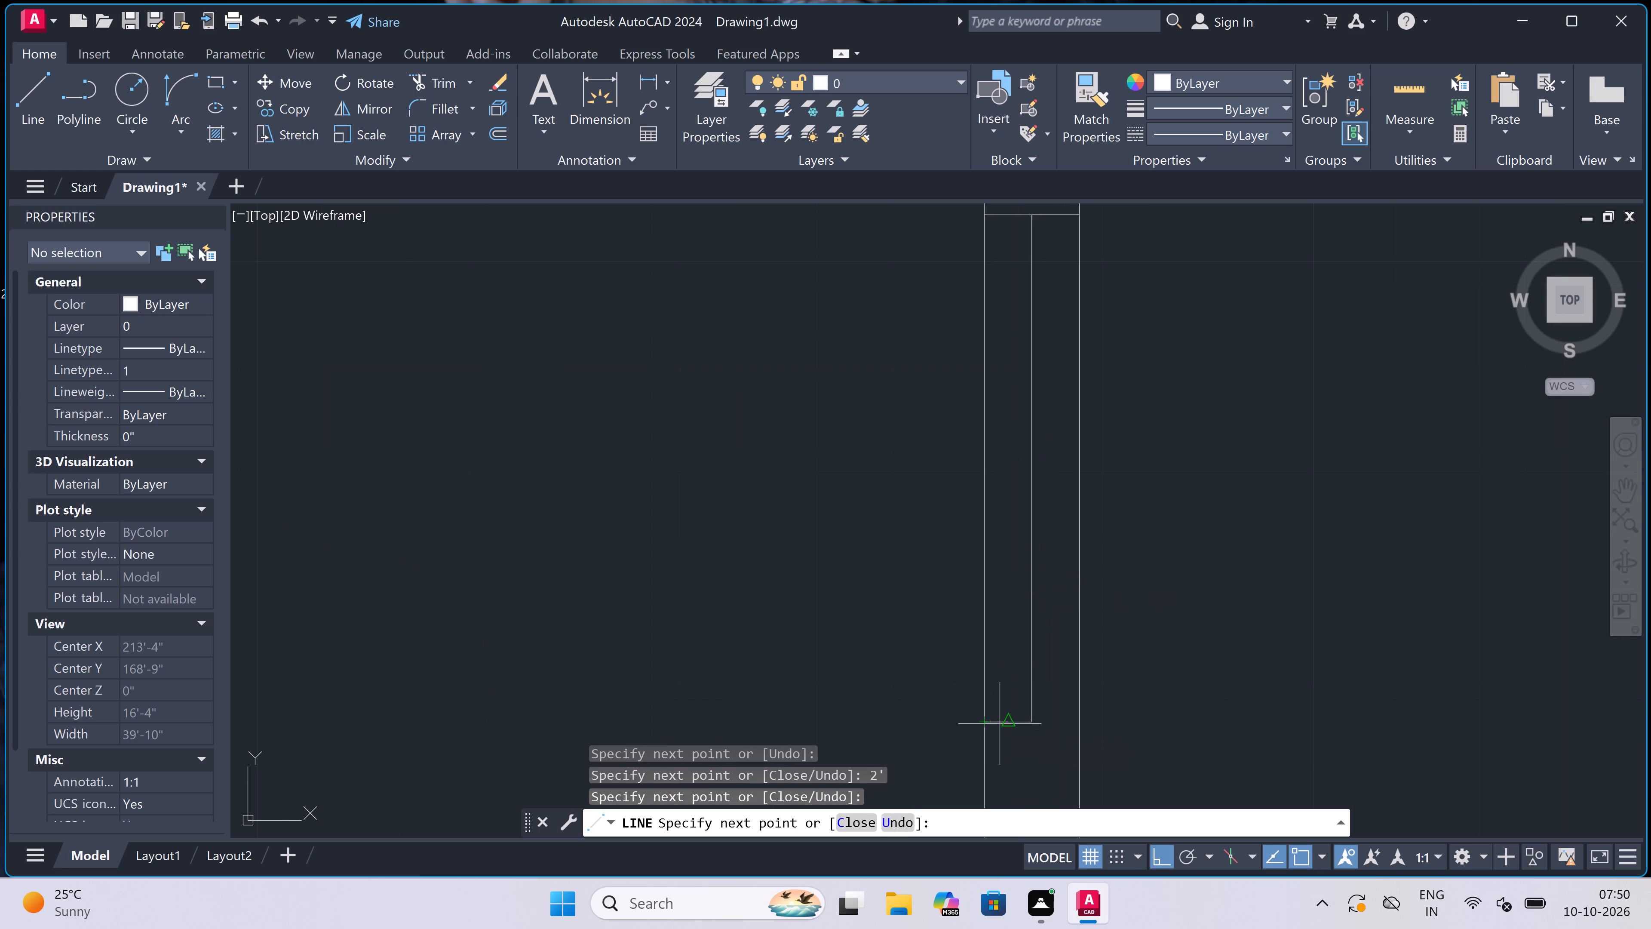
pyautogui.click(1079, 720)
pyautogui.press('Escape')
# Trim the outer right wall's inner line where the right enclosures' partition and the upper enclosure's top wall join it.
pyautogui.scroll(-3, 1010, 555)
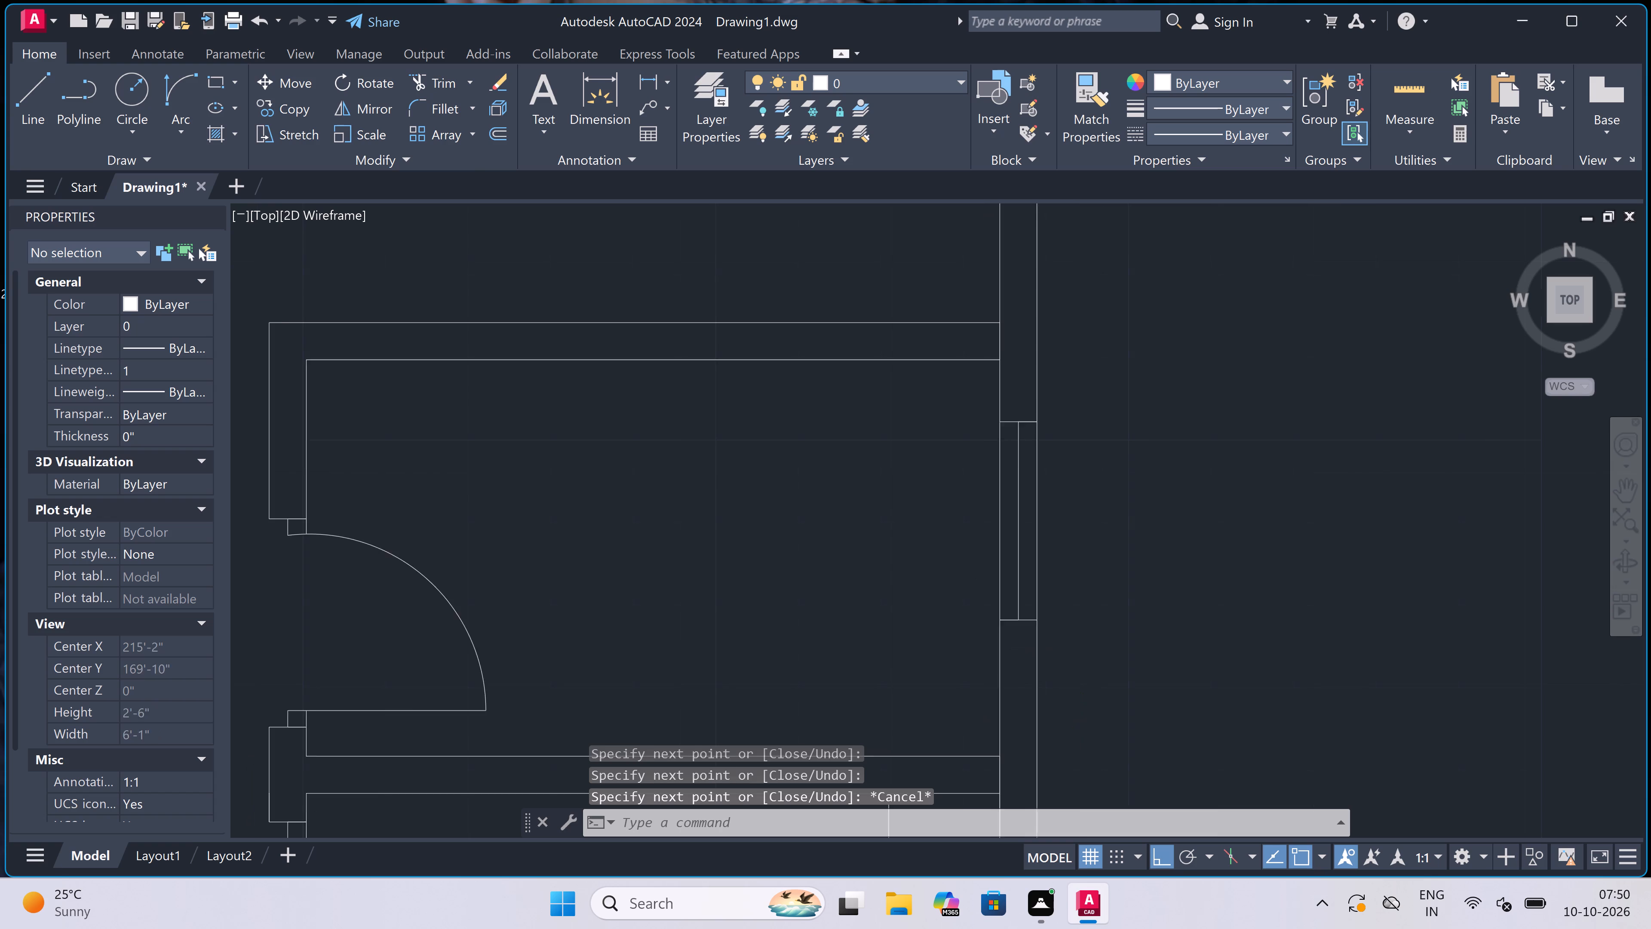
pyautogui.scroll(-2, 1010, 555)
pyautogui.press('t')
pyautogui.press('r')
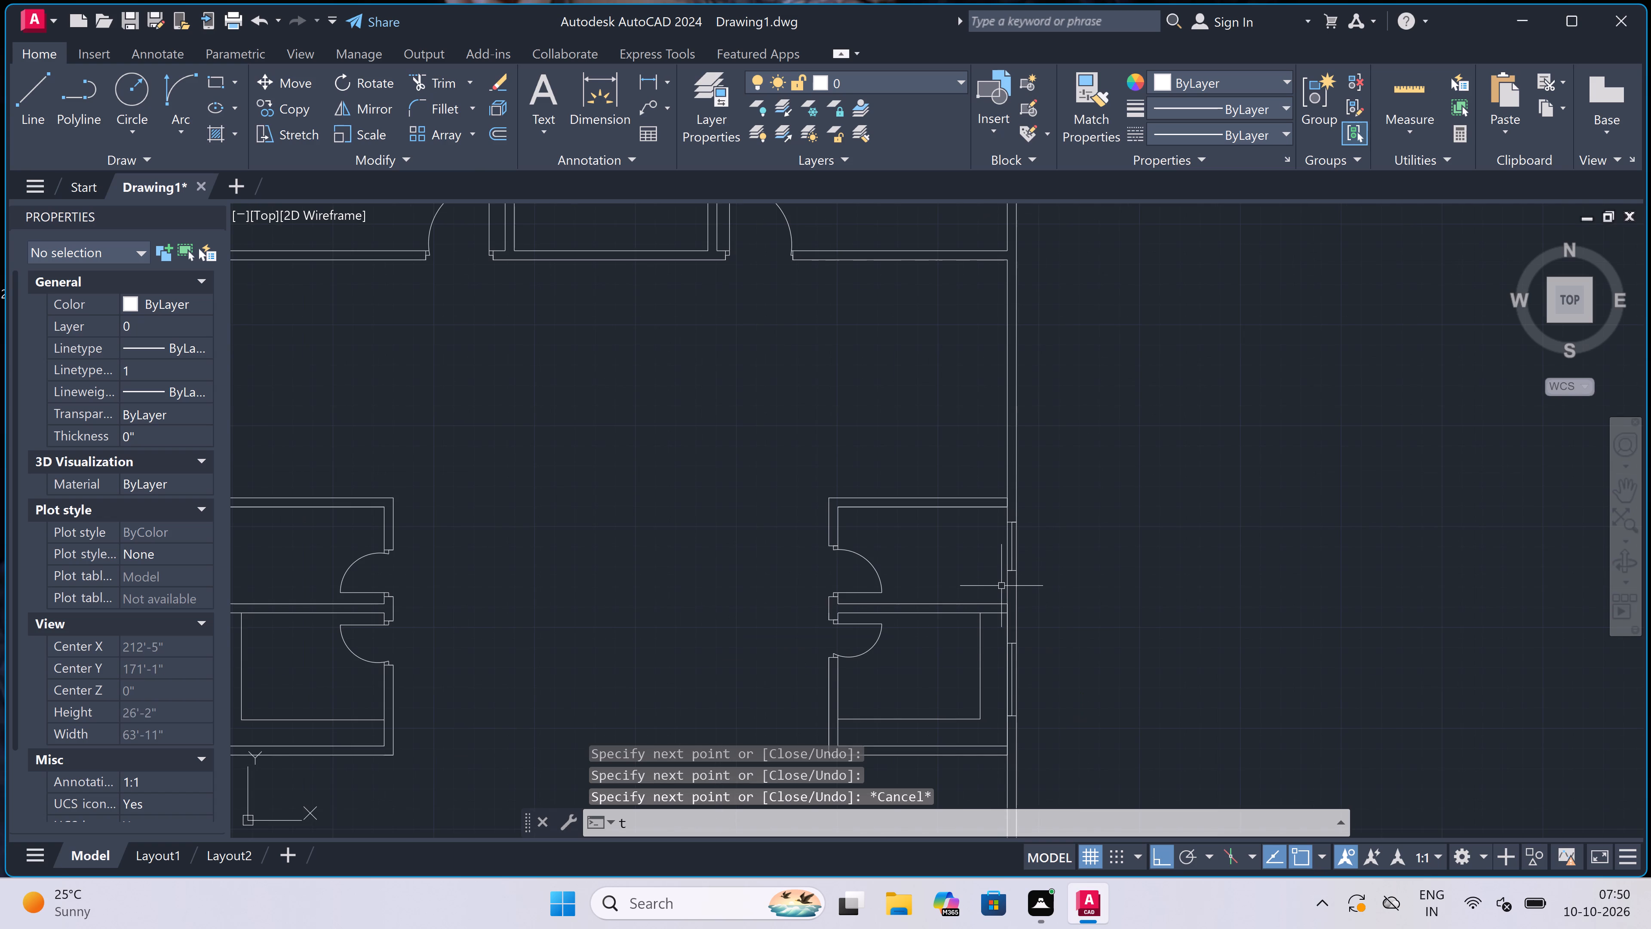
pyautogui.press('space')
pyautogui.scroll(2, 1013, 653)
pyautogui.scroll(1, 992, 517)
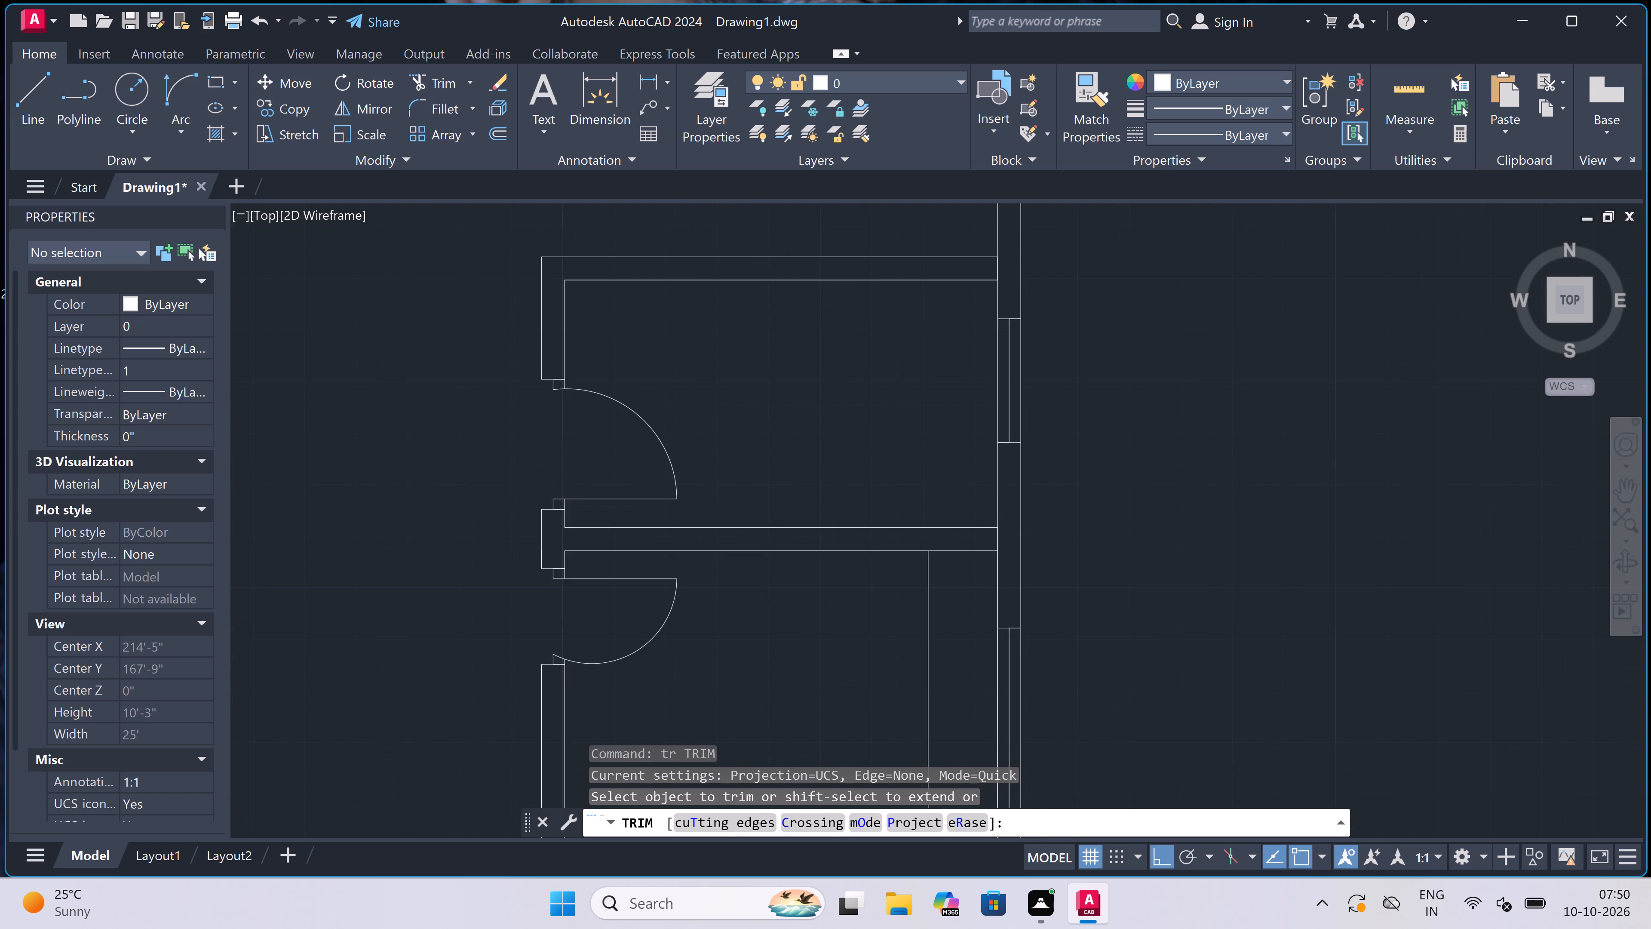
pyautogui.scroll(3, 993, 554)
pyautogui.doubleClick(993, 553)
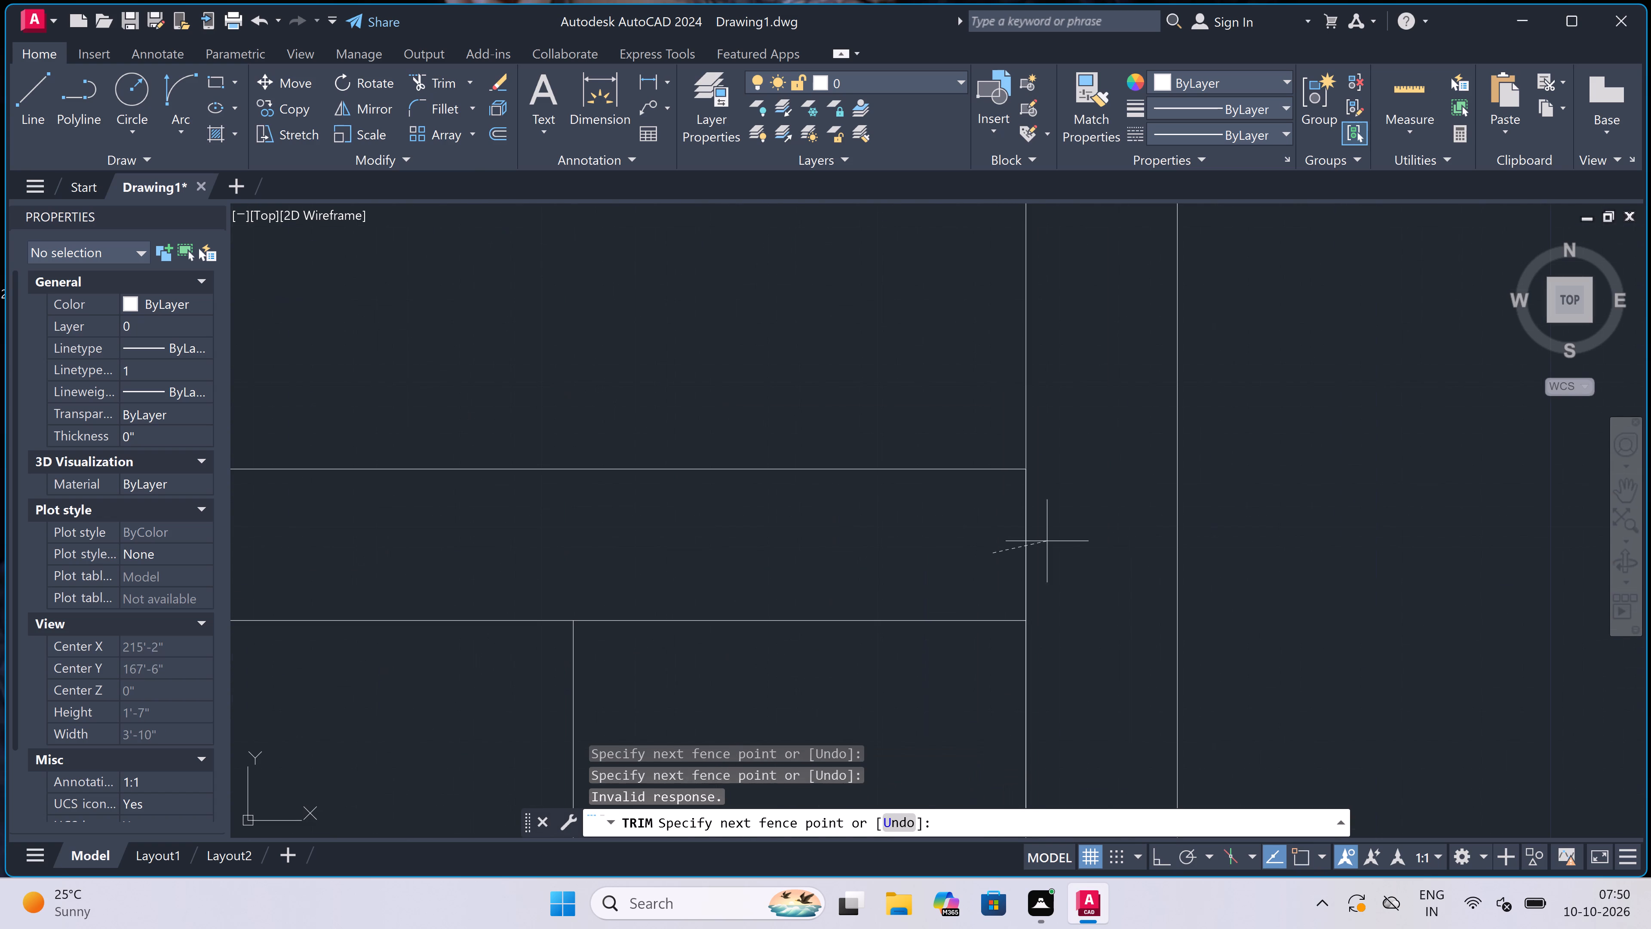
pyautogui.click(1147, 521)
pyautogui.scroll(-5, 1057, 552)
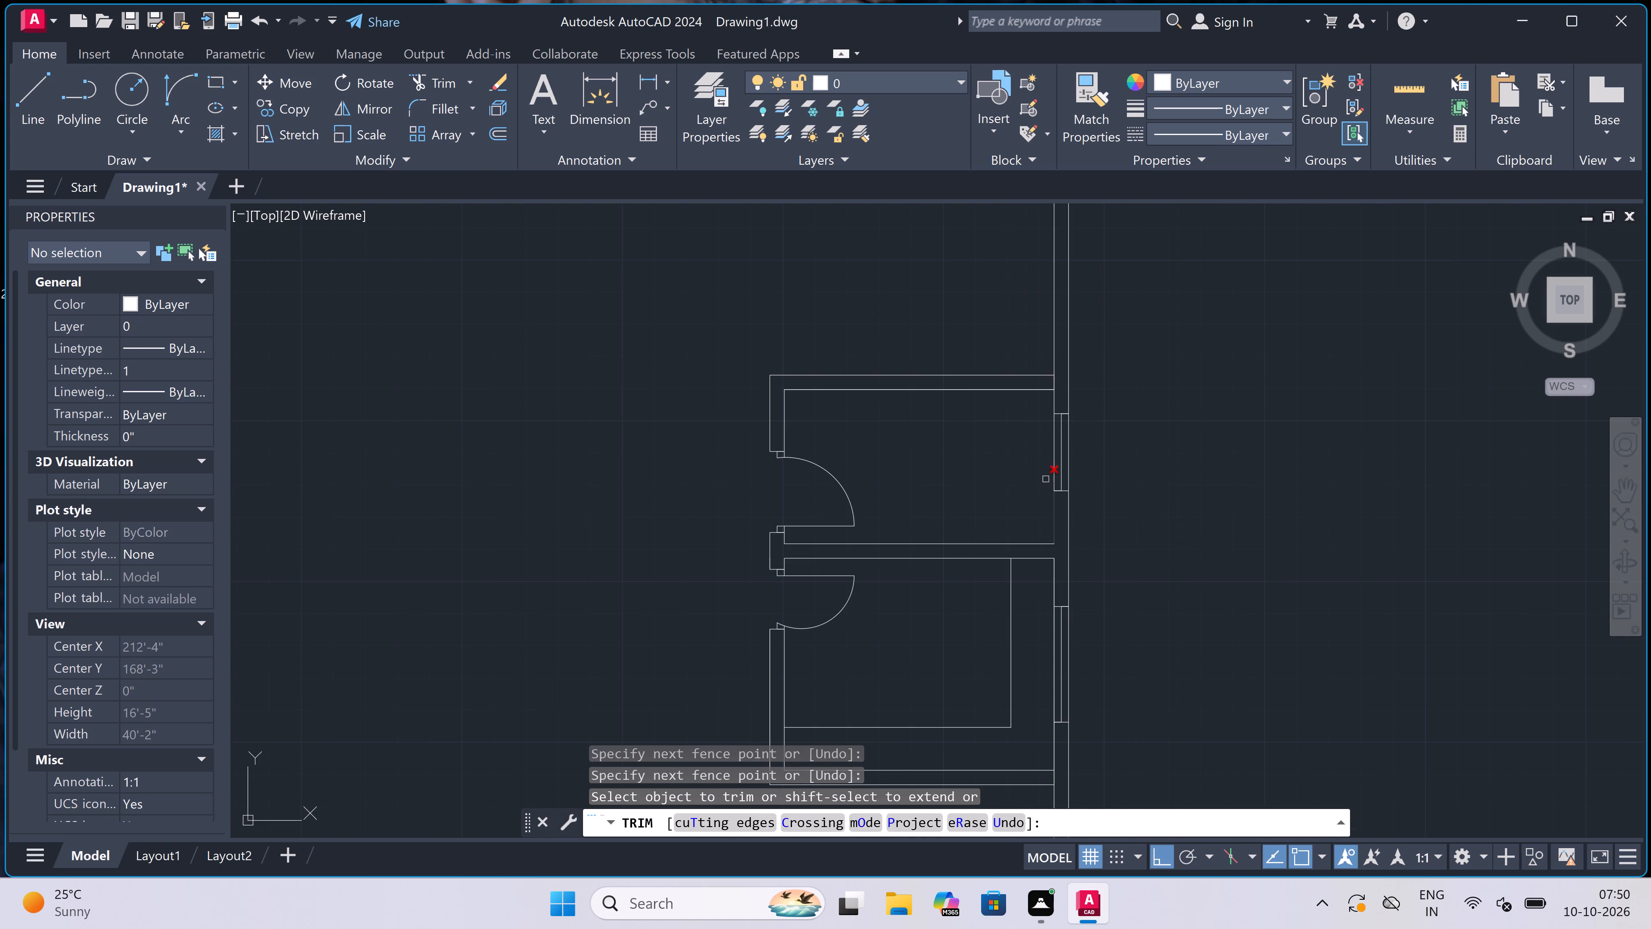
pyautogui.scroll(3, 1065, 381)
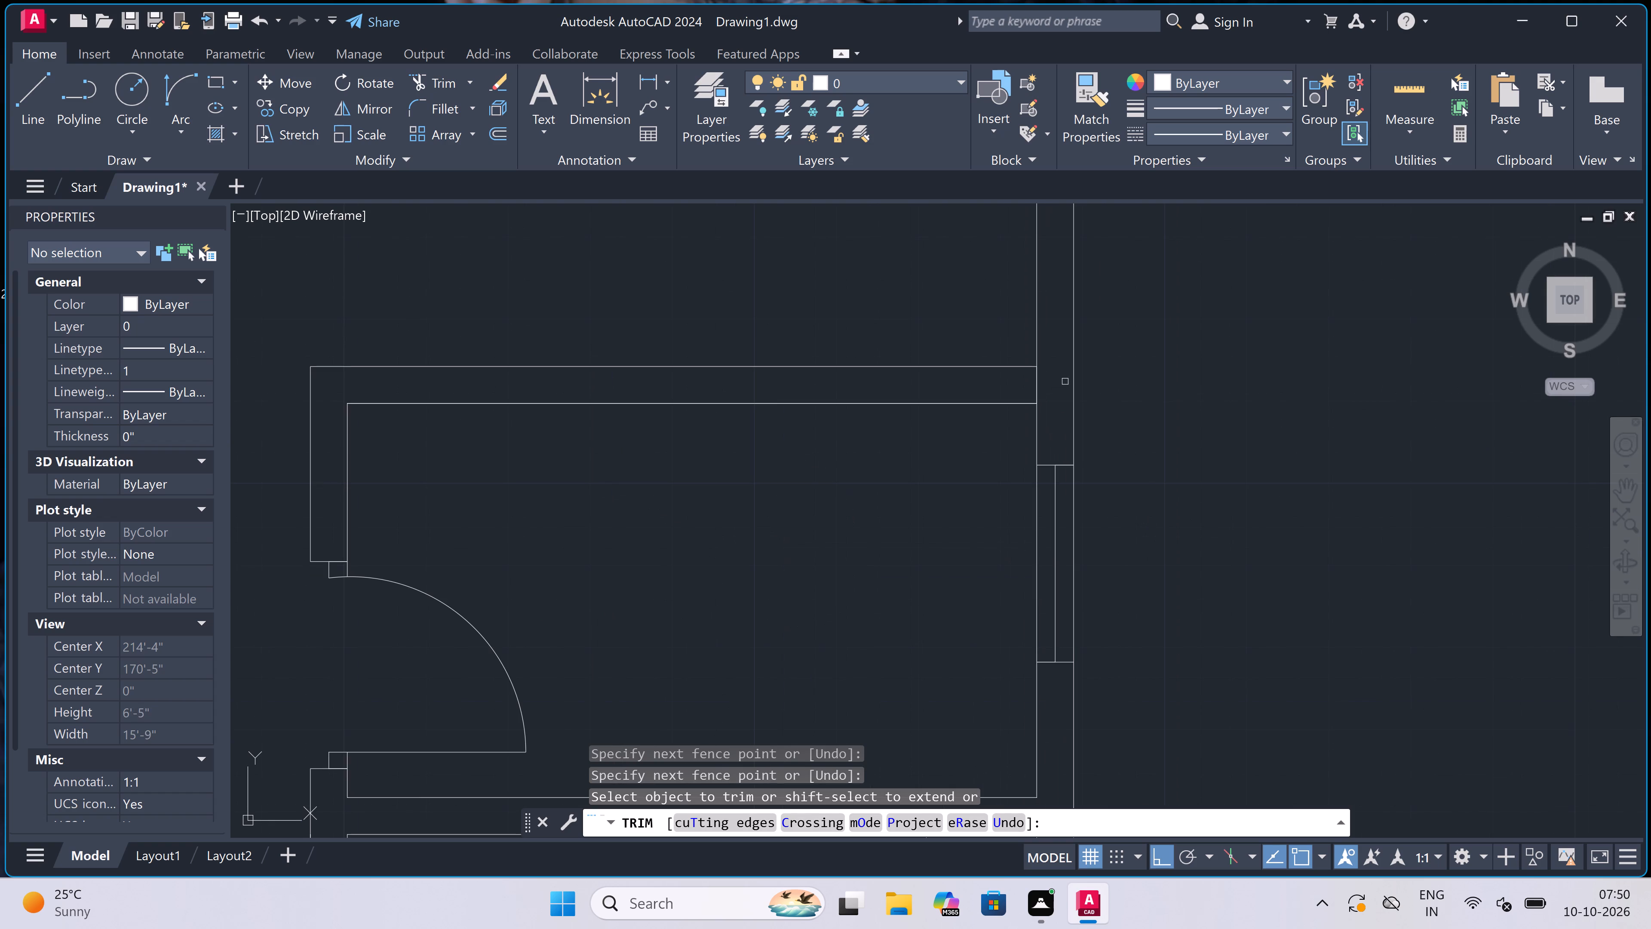
pyautogui.scroll(2, 1041, 393)
pyautogui.click(1034, 394)
pyautogui.click(1013, 388)
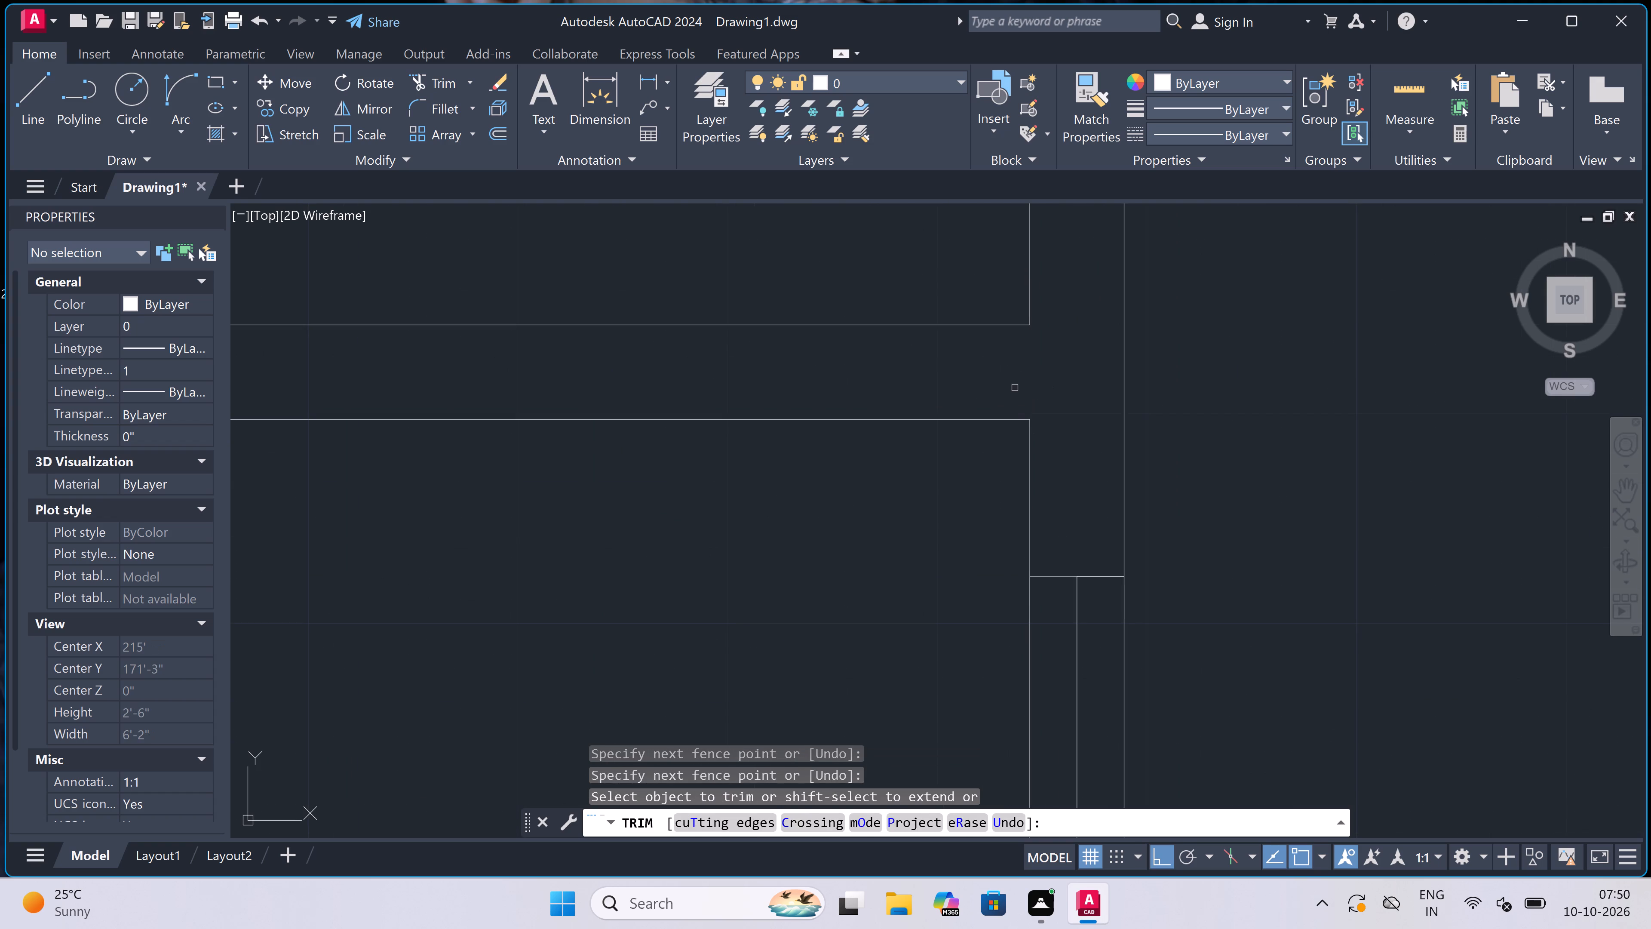
# Trim the outer right wall's inner line where the lower right enclosure's bottom wall joins it.
pyautogui.scroll(-9, 1020, 384)
pyautogui.scroll(2, 1019, 549)
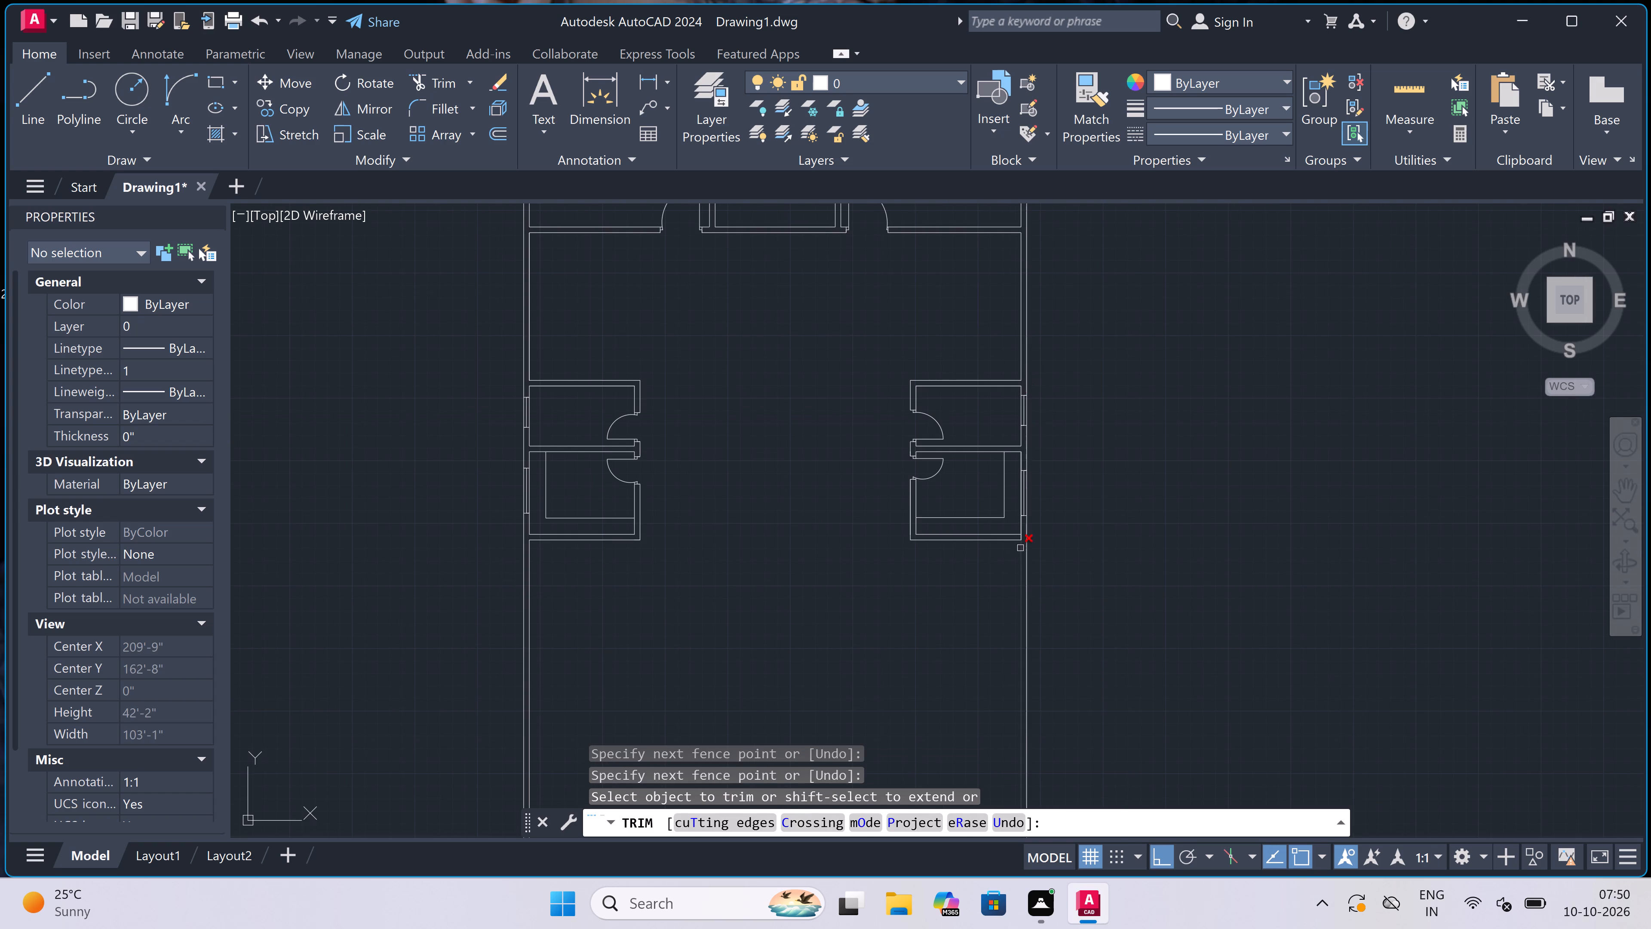
pyautogui.scroll(2, 1019, 549)
pyautogui.scroll(2, 1015, 440)
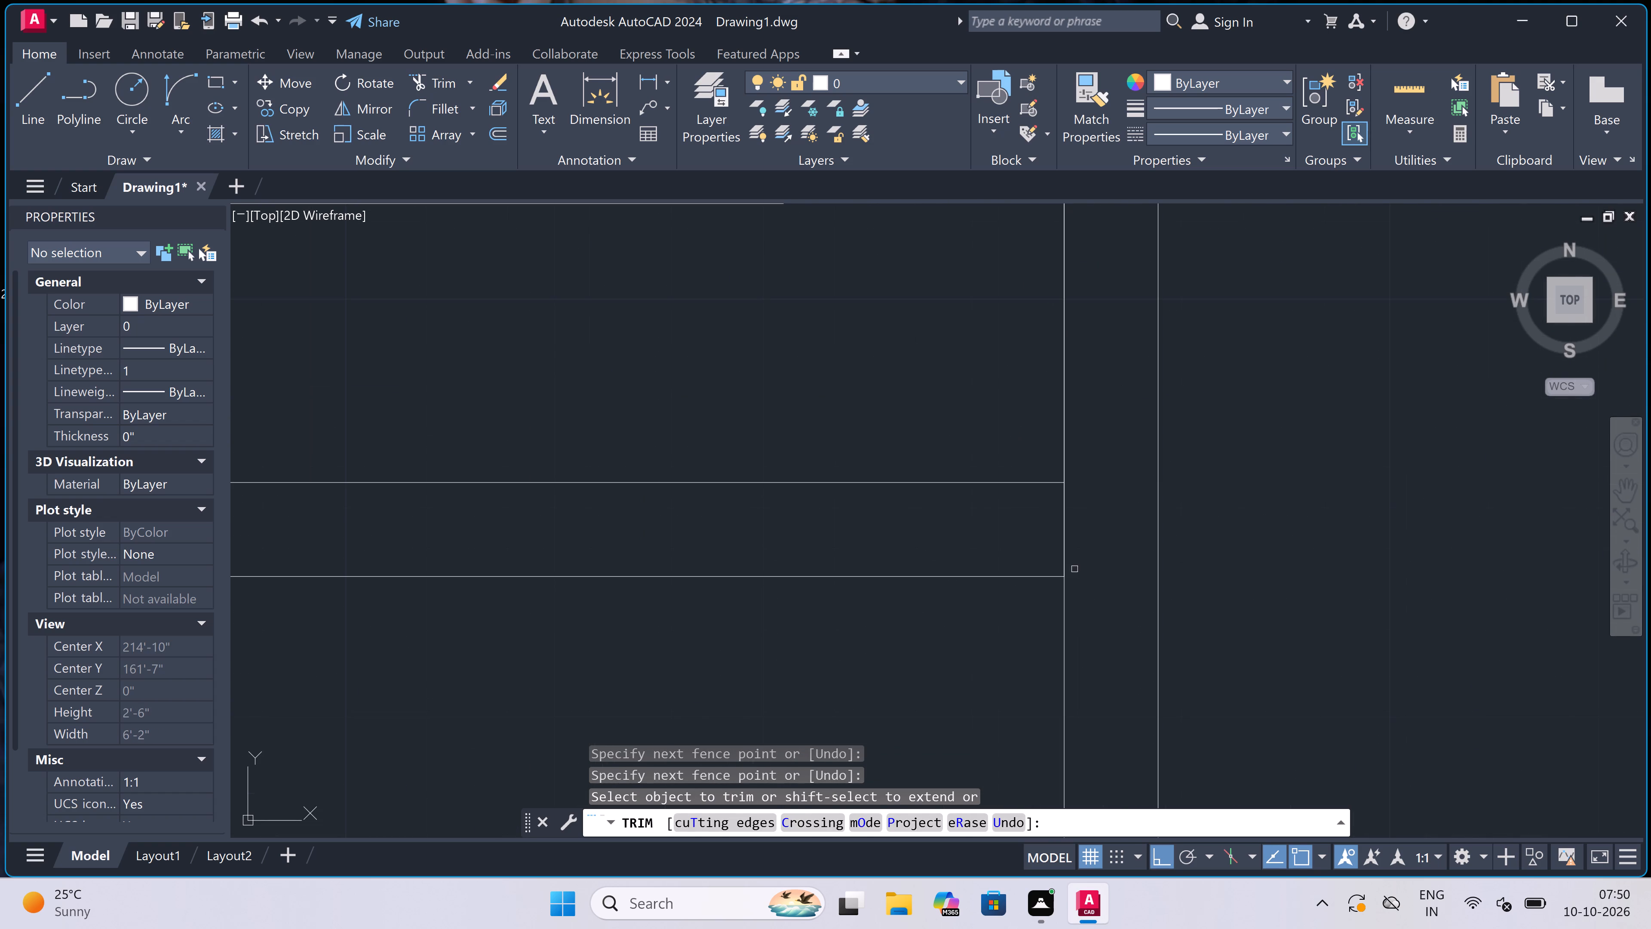
pyautogui.click(1083, 523)
pyautogui.click(1014, 525)
pyautogui.scroll(-8, 1017, 520)
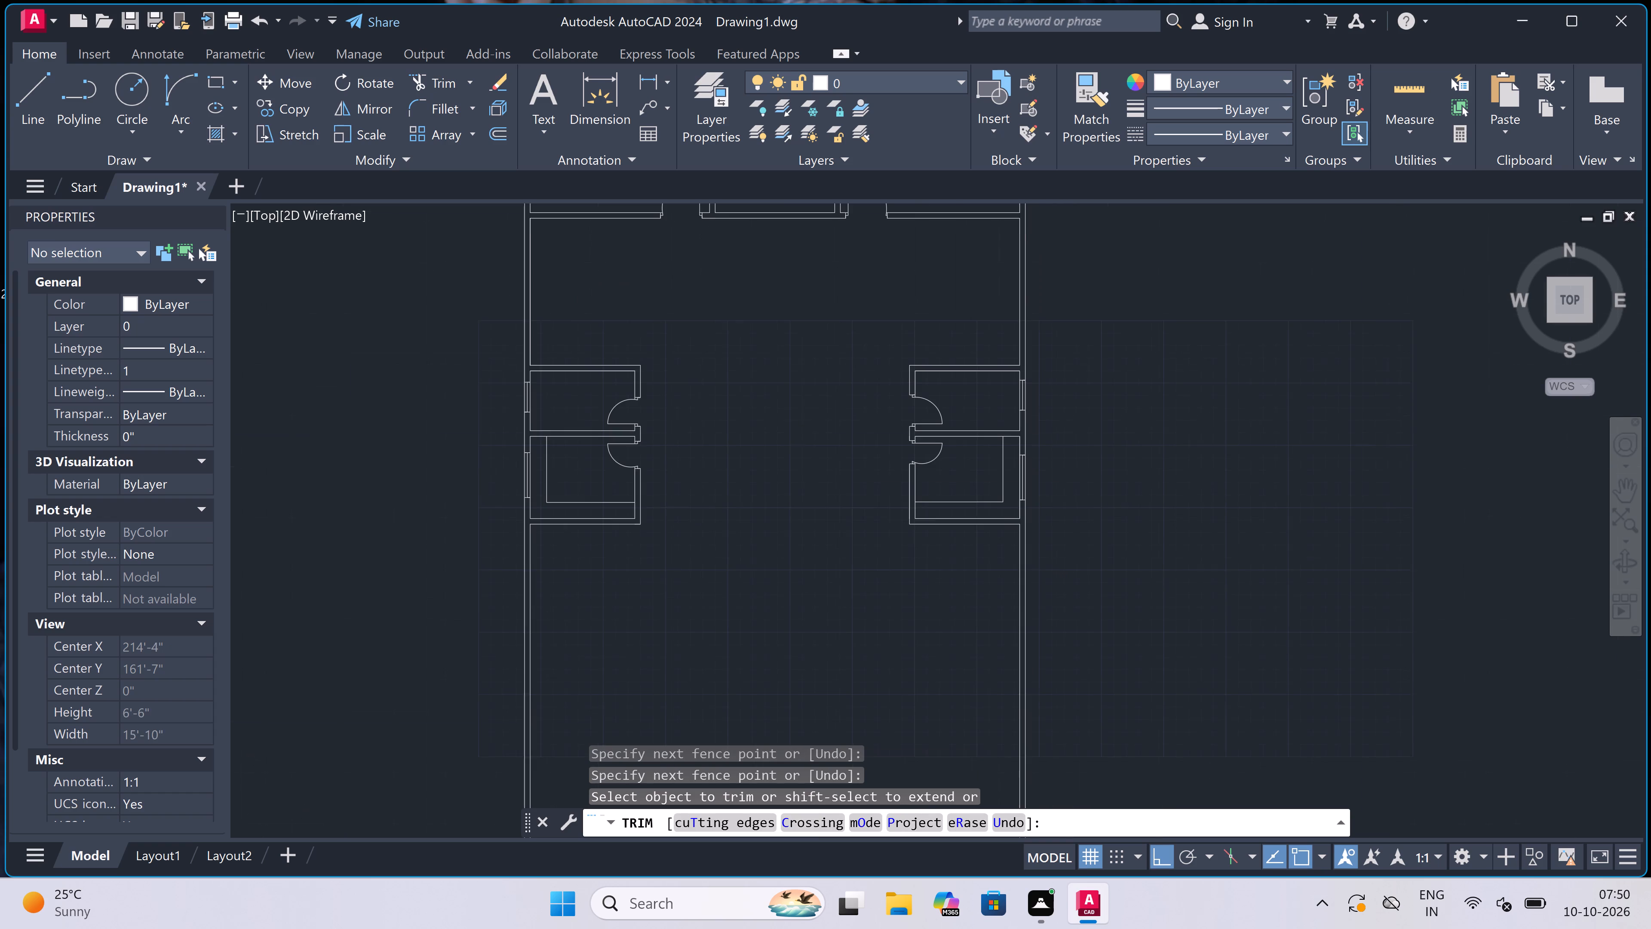
pyautogui.scroll(-3, 921, 519)
pyautogui.scroll(3, 835, 513)
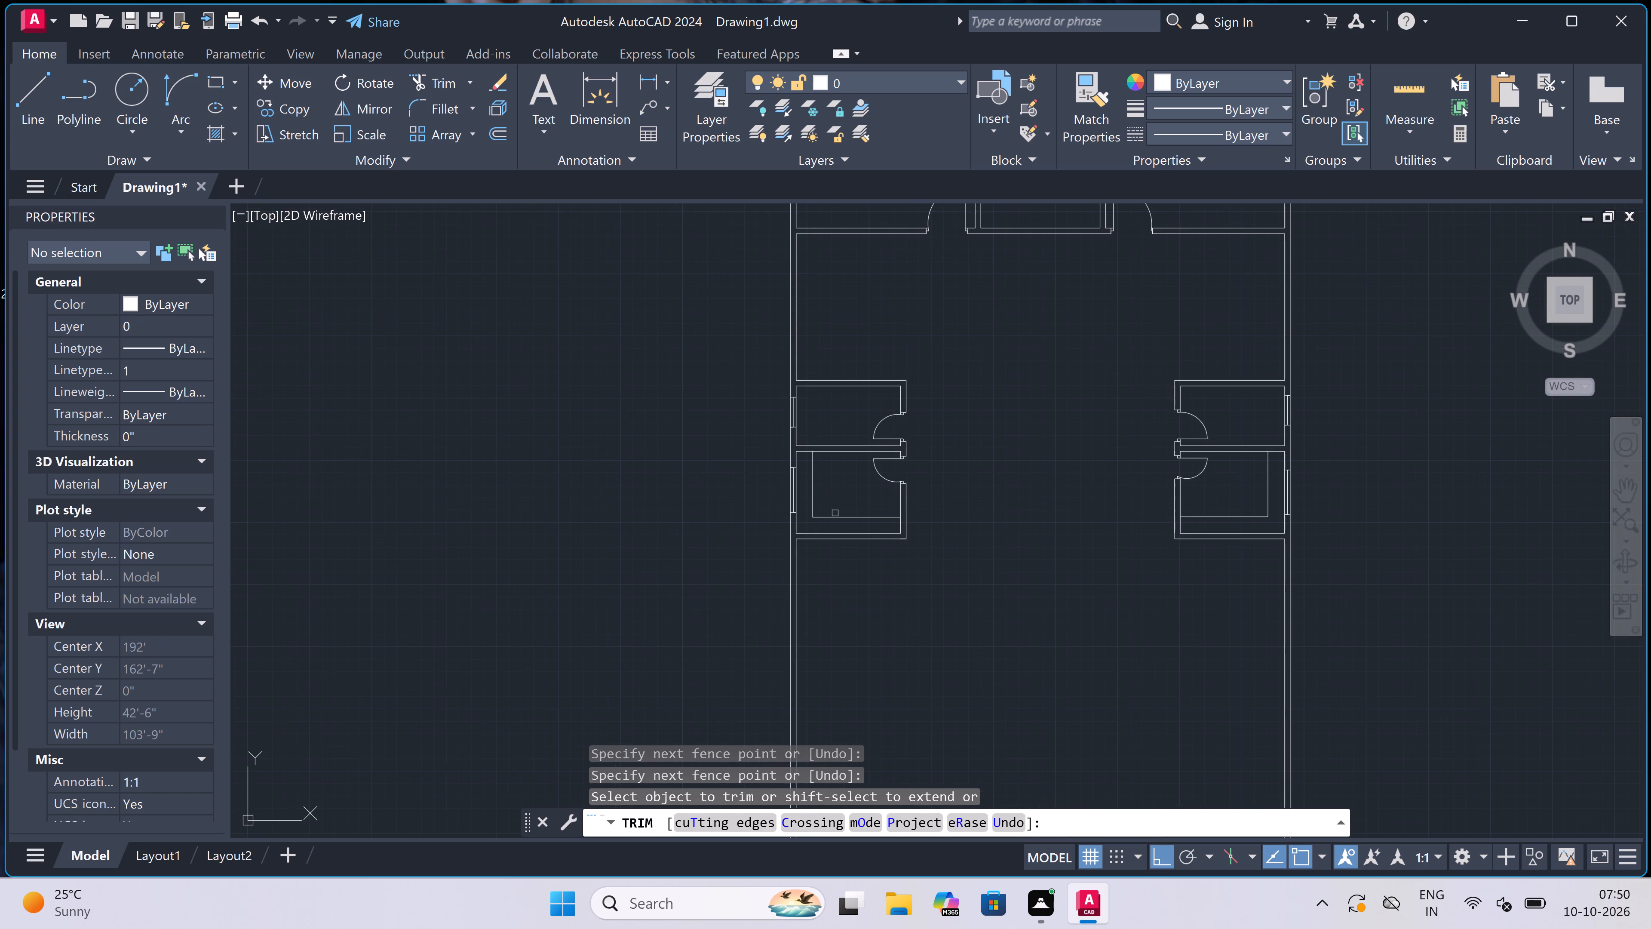
pyautogui.press('Escape')
# Offset the lower left enclosure's outer bottom wall line 9' downward.
pyautogui.scroll(-2, 809, 570)
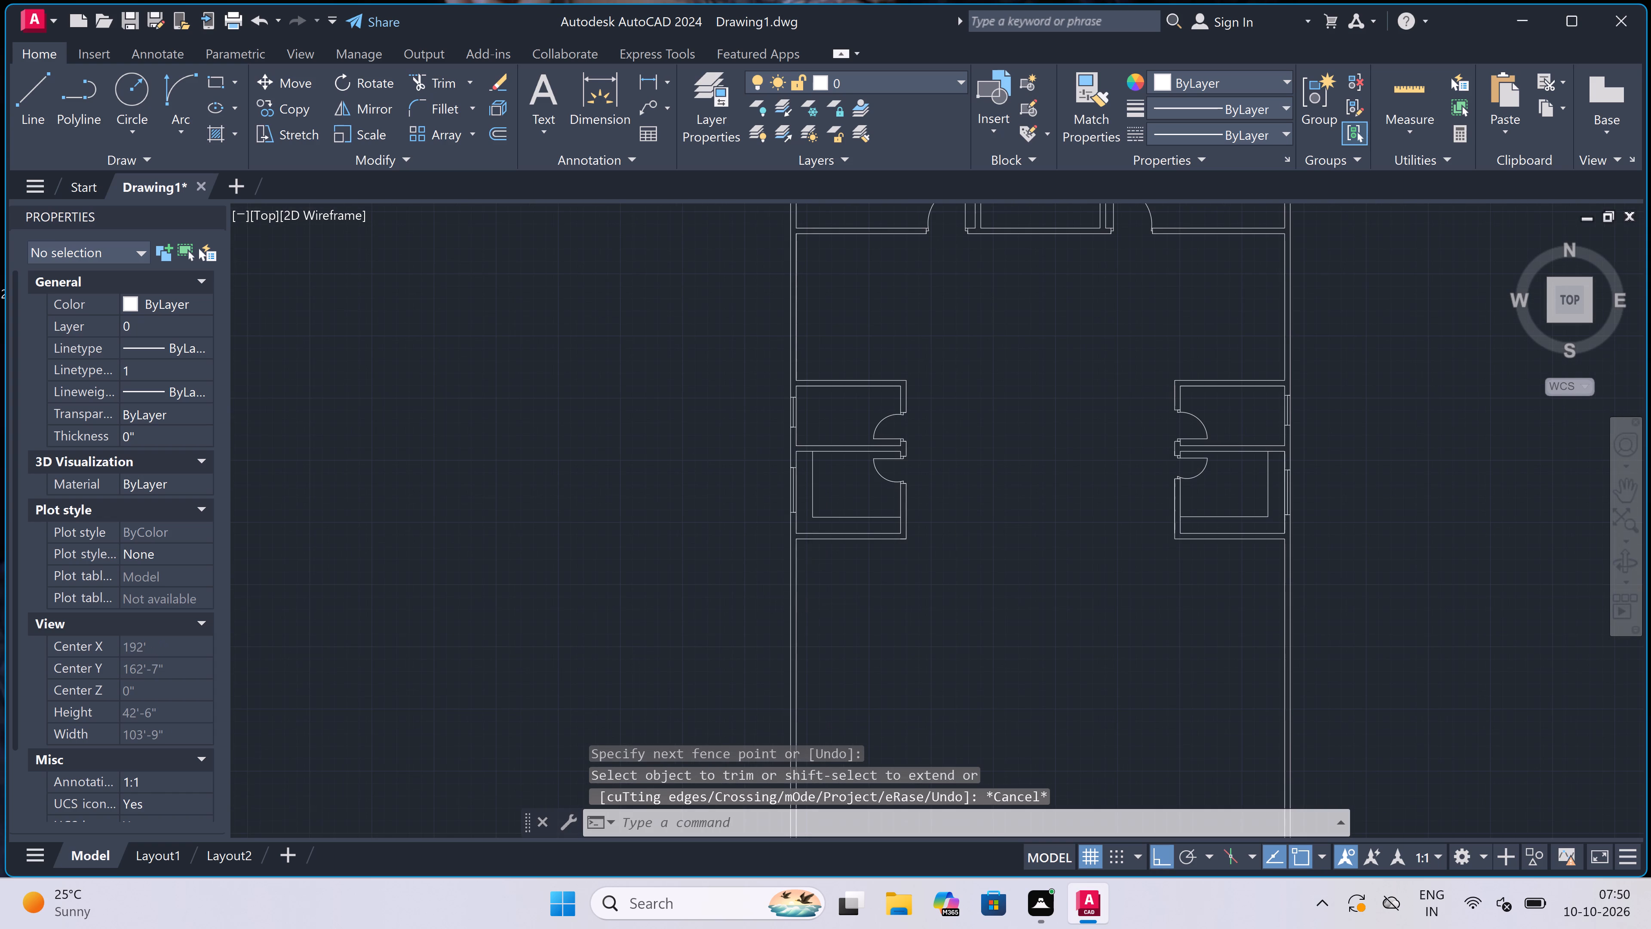
pyautogui.scroll(-1, 809, 570)
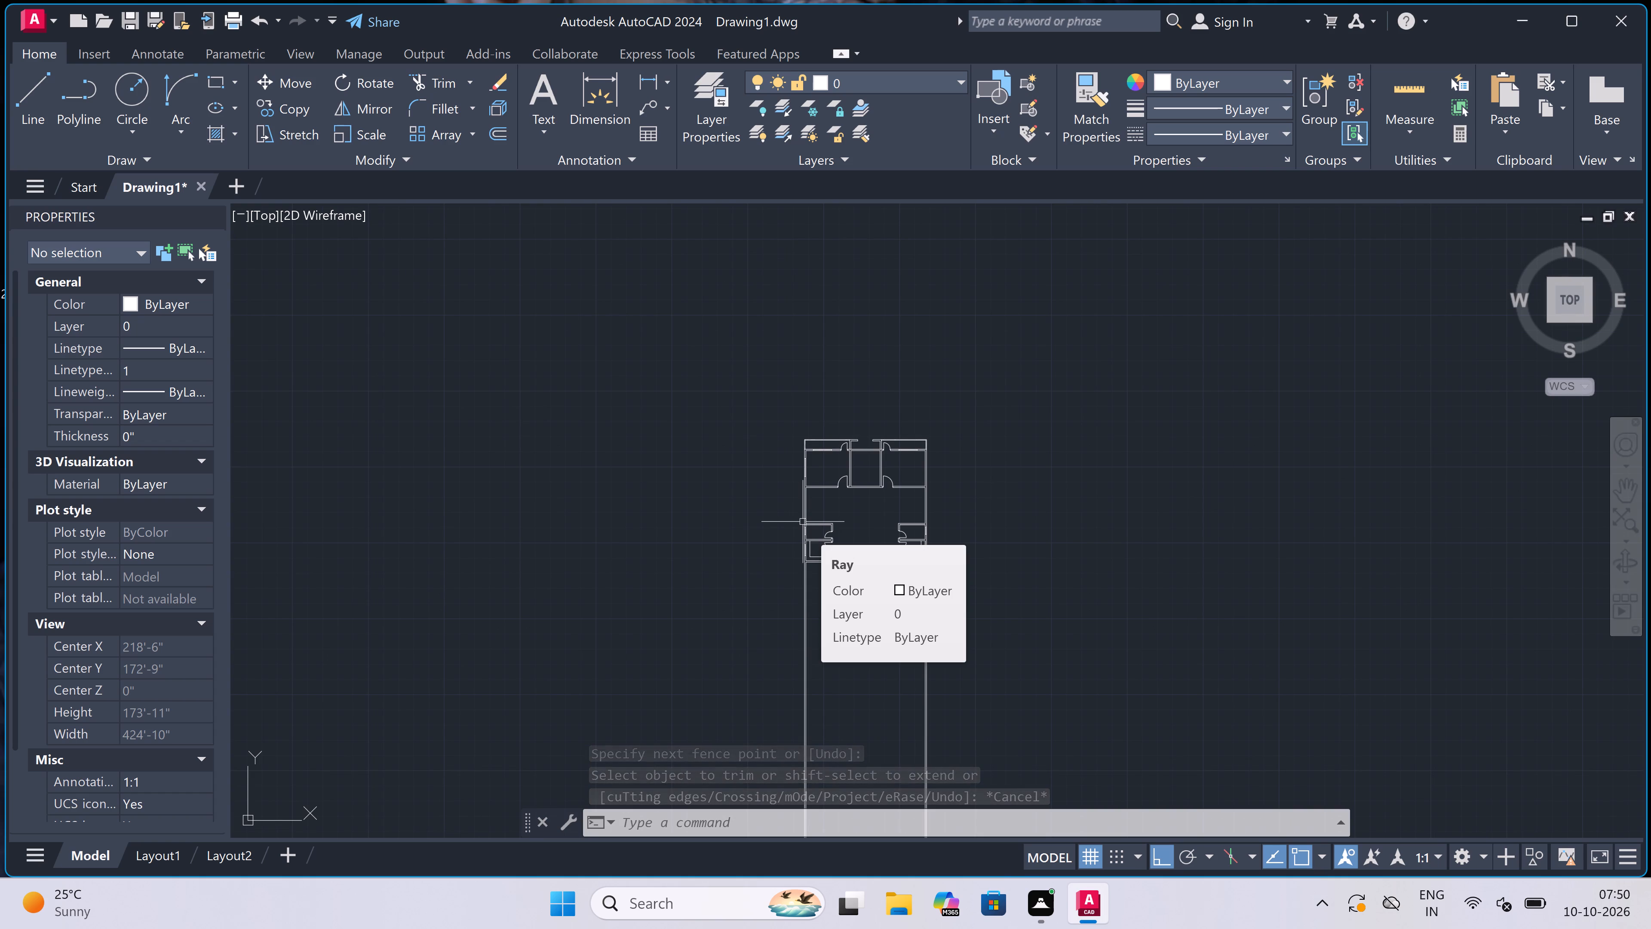
pyautogui.scroll(3, 807, 586)
pyautogui.scroll(2, 805, 492)
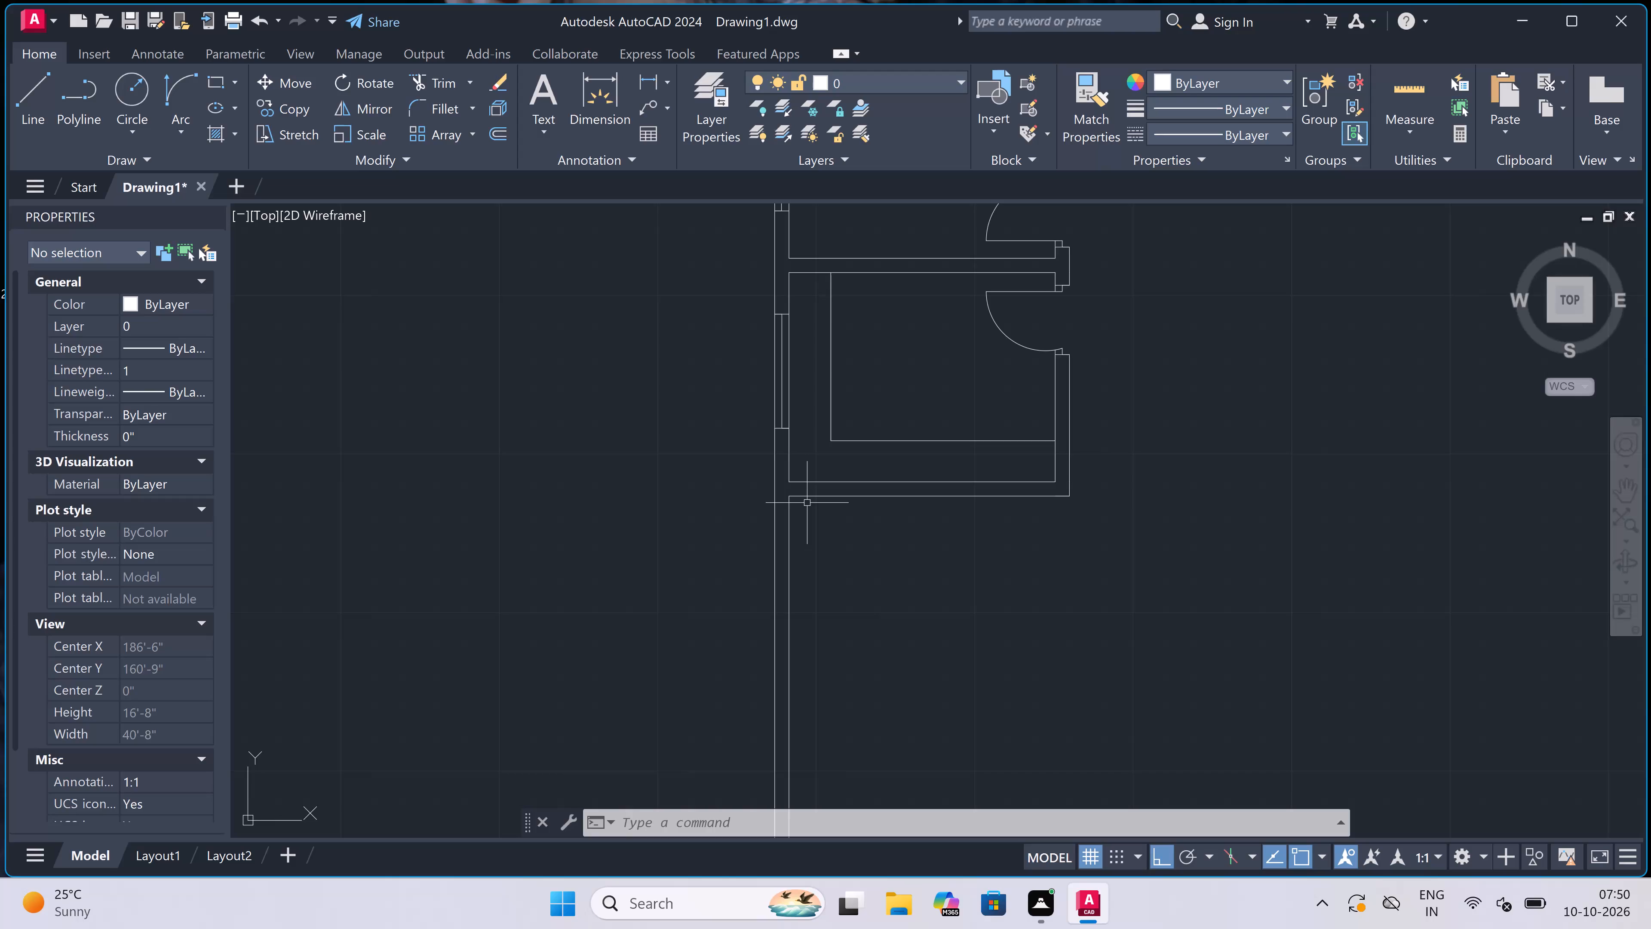
pyautogui.write('o')
pyautogui.press('space')
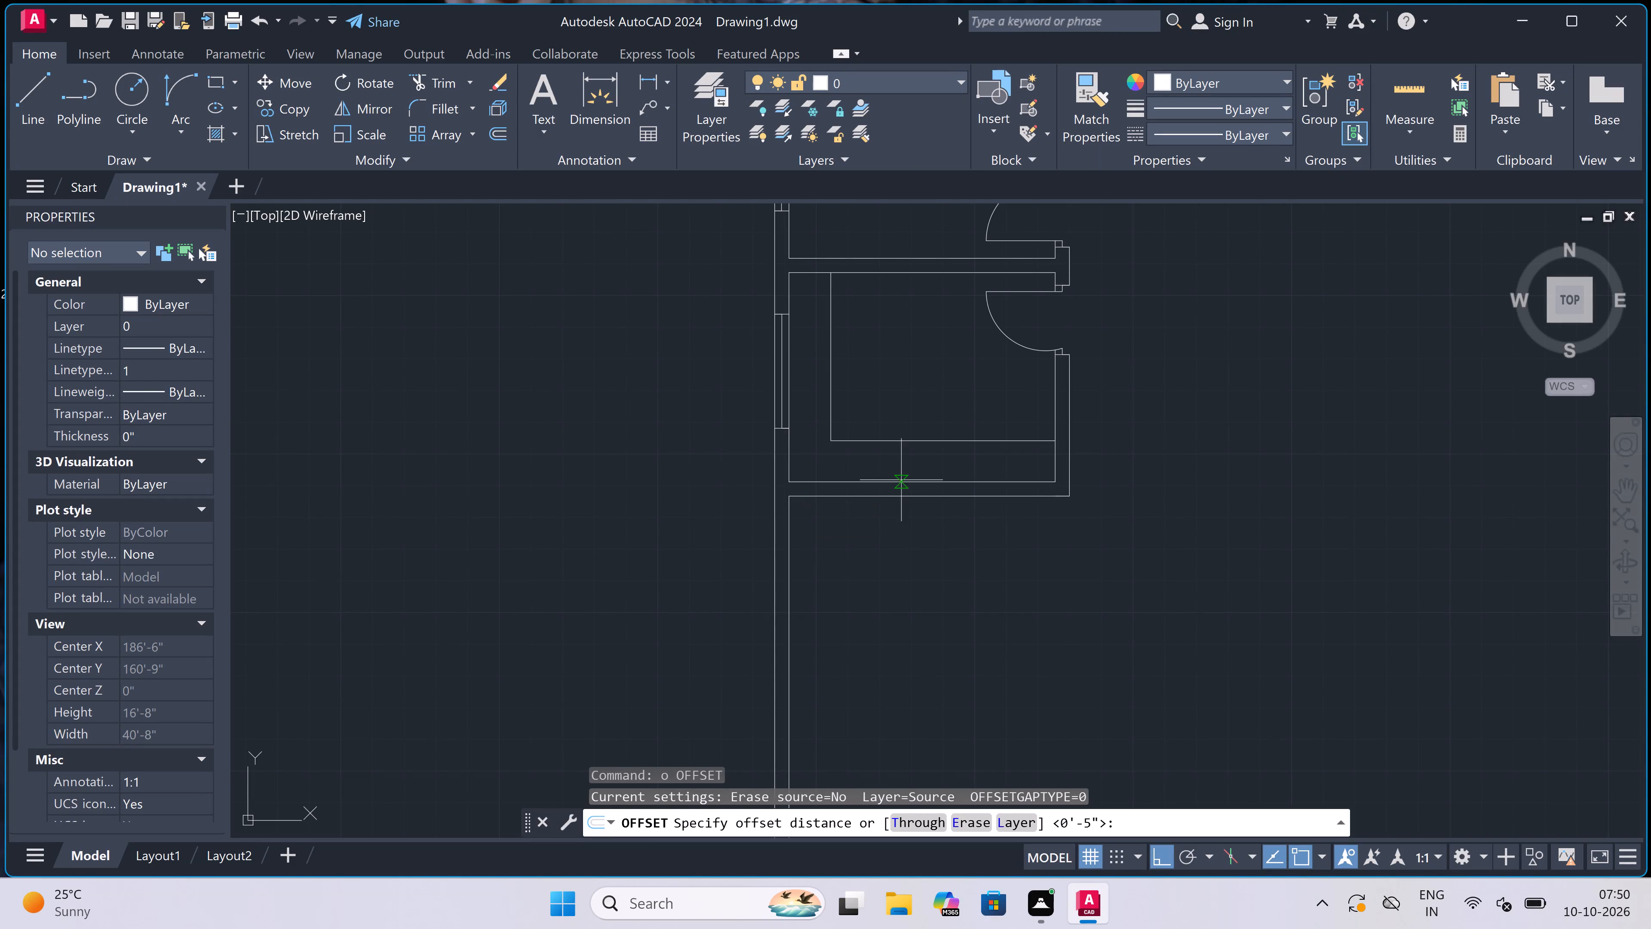
pyautogui.moveTo(905, 498); pyautogui.dragTo(908, 534)
pyautogui.write("9'")
pyautogui.press('space')
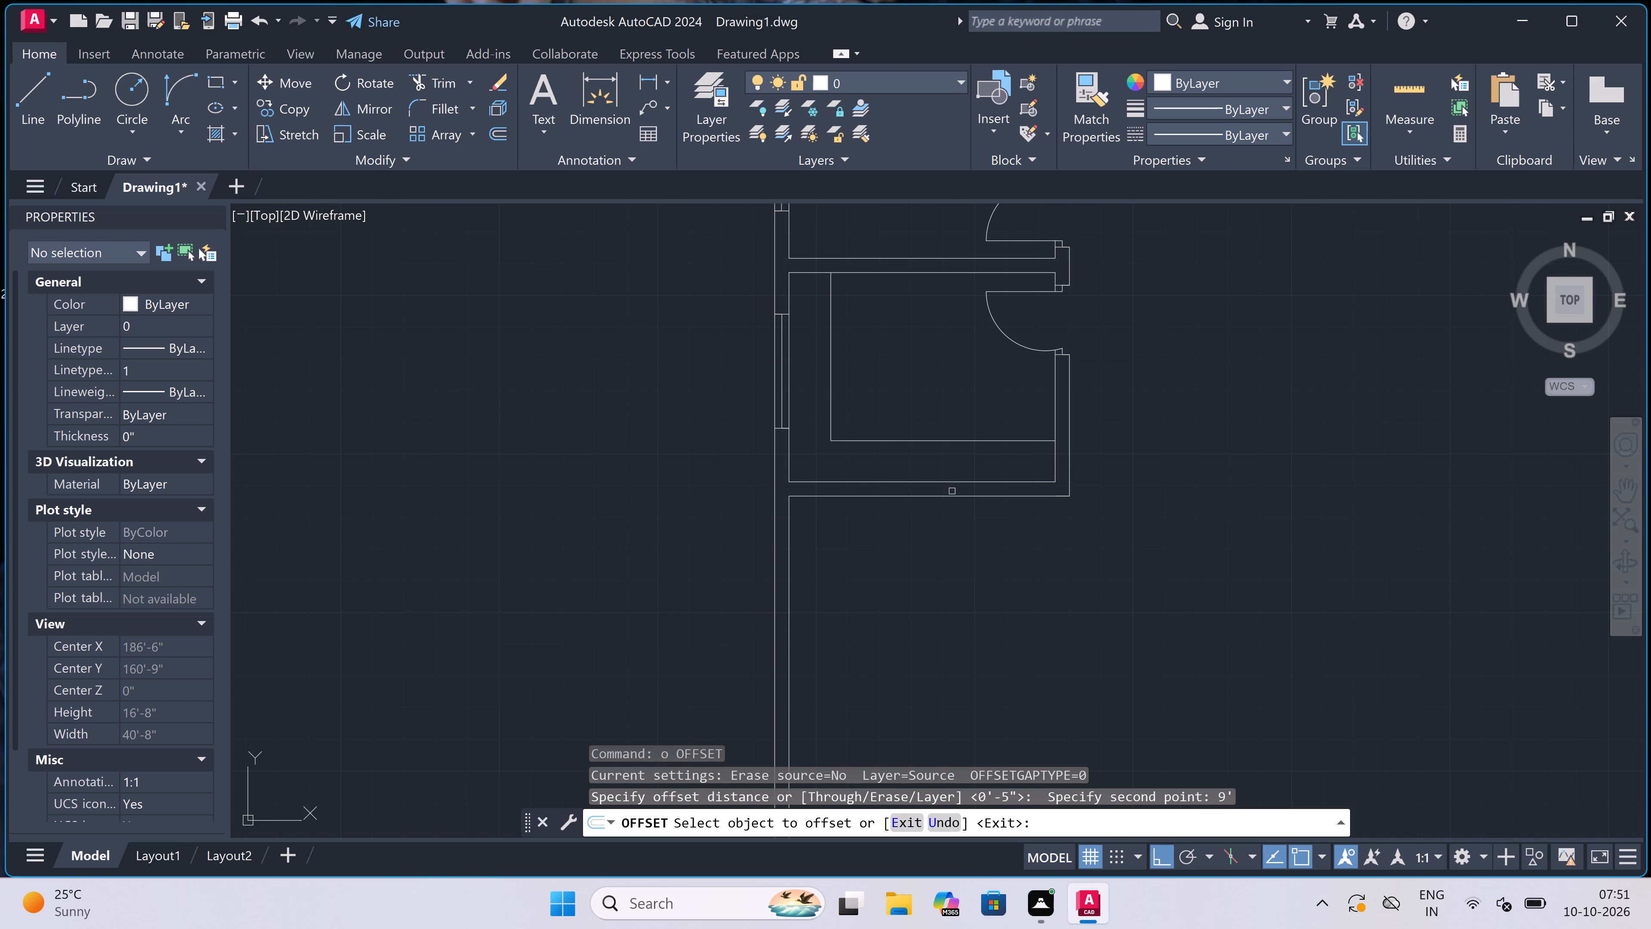
pyautogui.moveTo(951, 497); pyautogui.dragTo(951, 505)
pyautogui.click(955, 634)
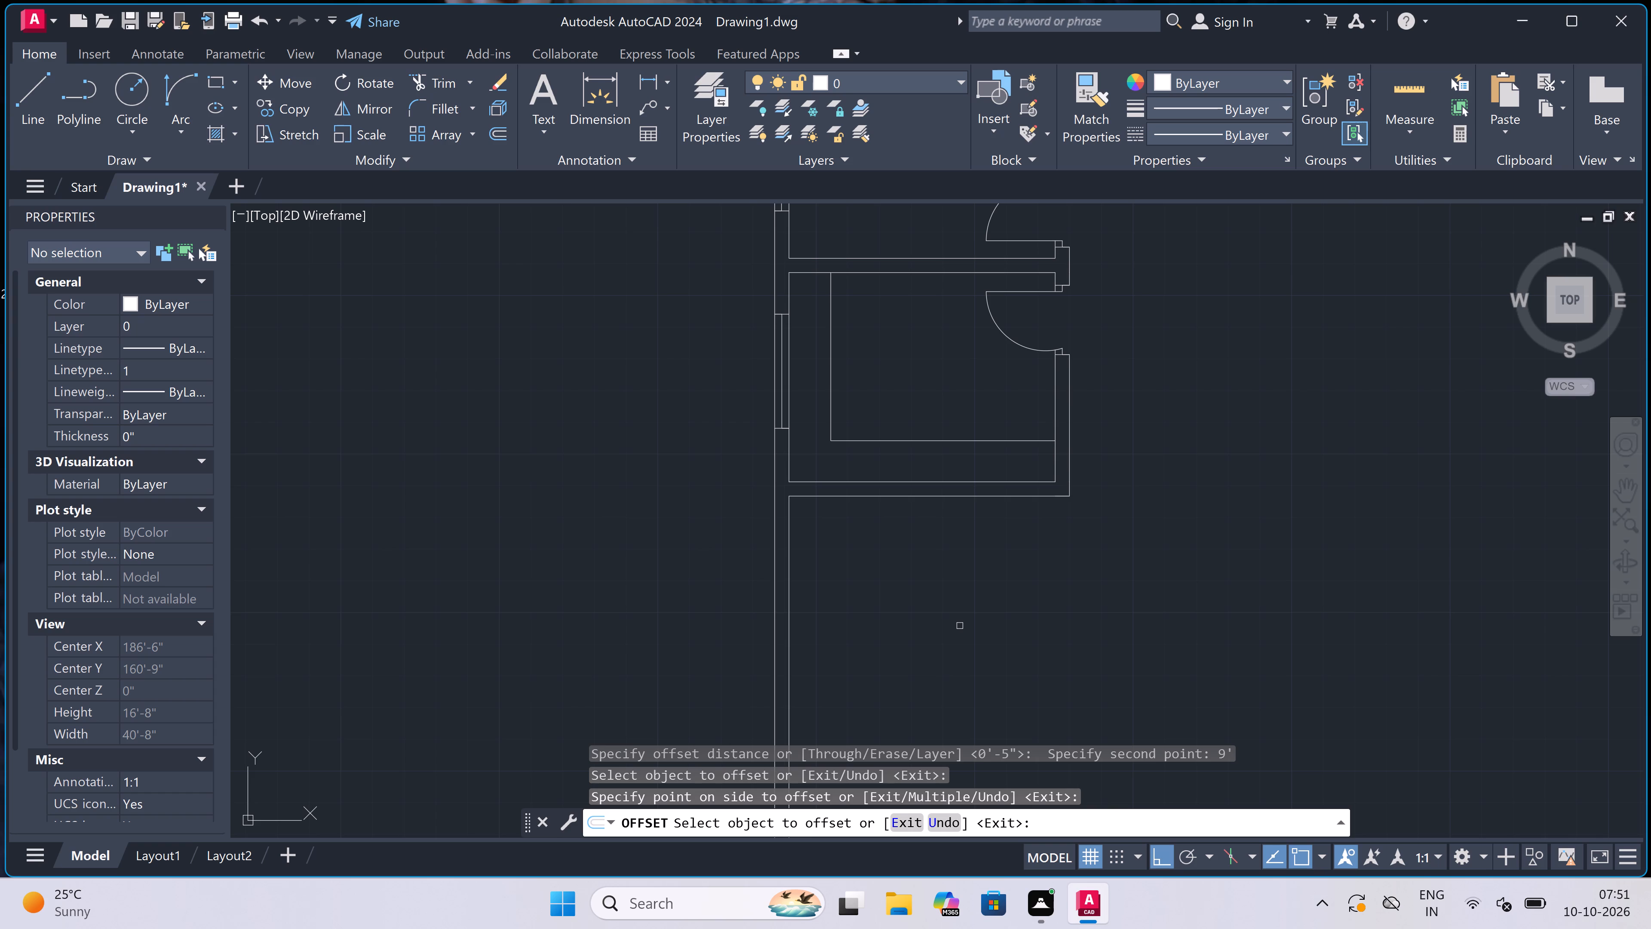
# Offset the lower right enclosure's outer bottom wall line 9' downward as well.
pyautogui.scroll(-4, 962, 508)
pyautogui.scroll(2, 1081, 539)
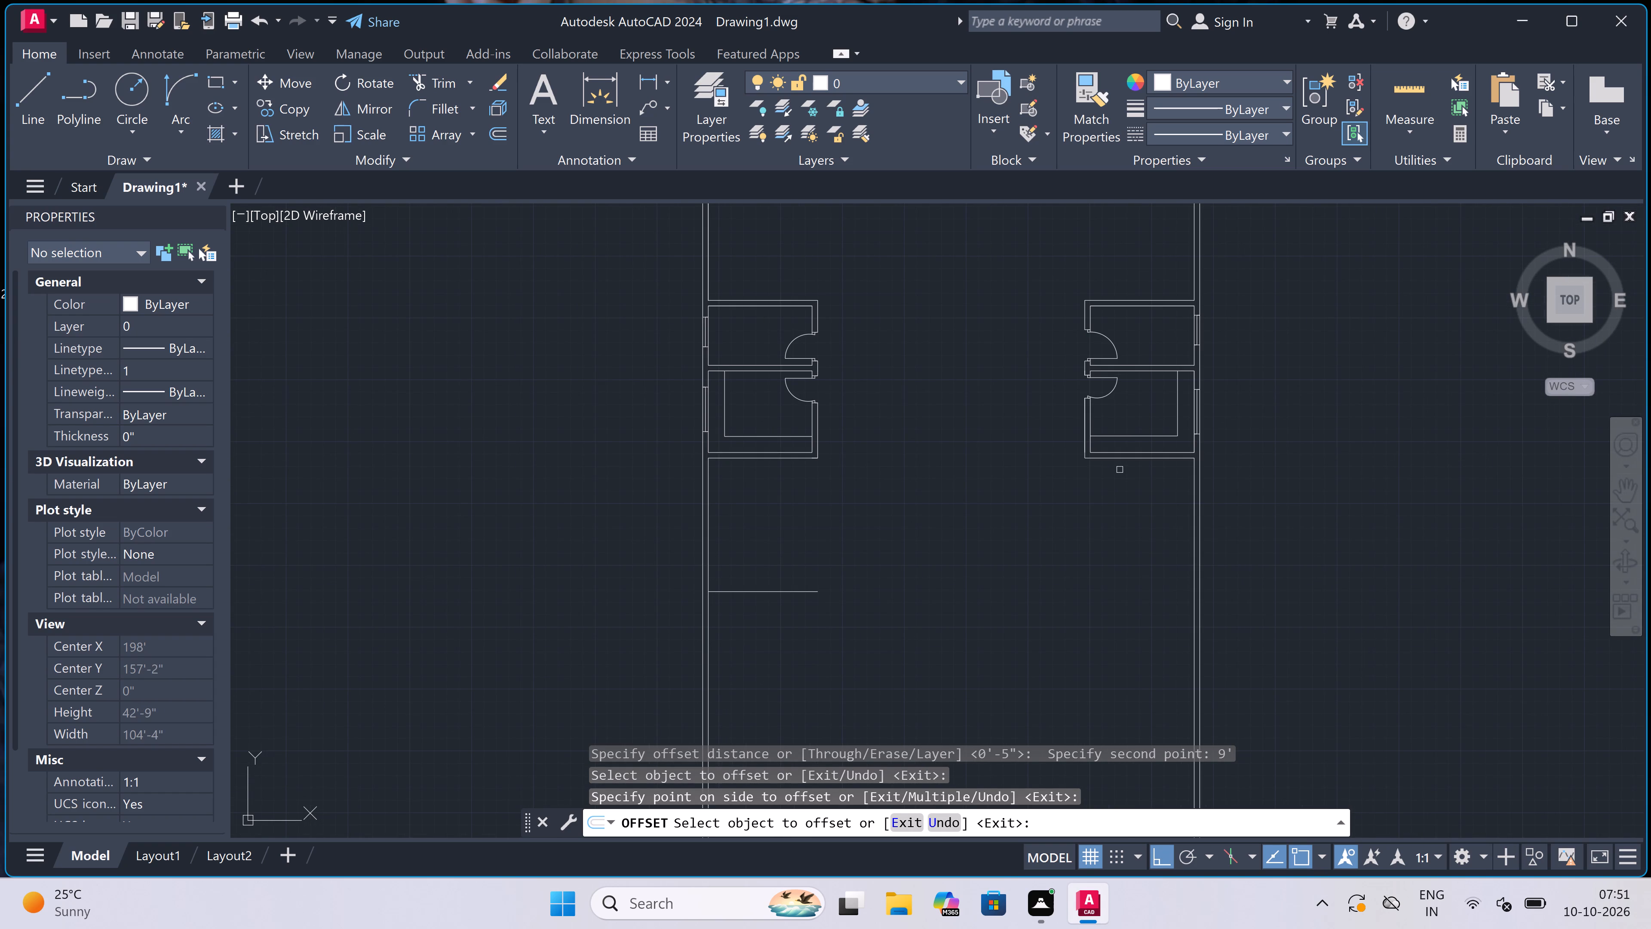
pyautogui.scroll(2, 1129, 452)
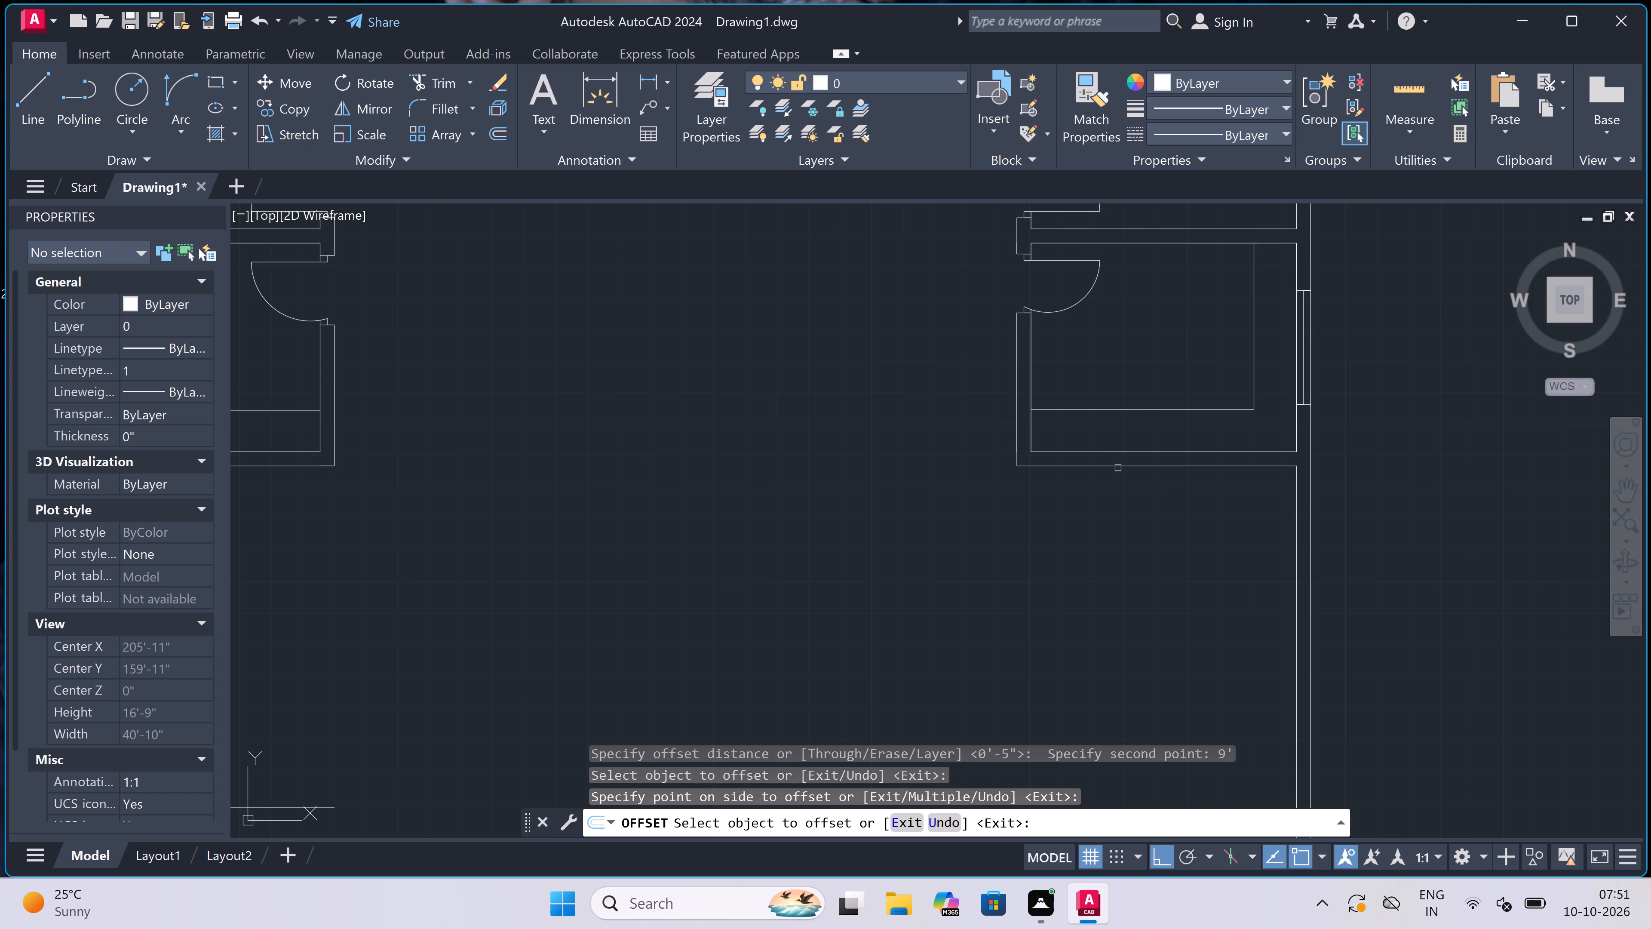
pyautogui.click(1118, 468)
pyautogui.scroll(-1, 1106, 504)
pyautogui.click(1094, 566)
pyautogui.scroll(-5, 1094, 564)
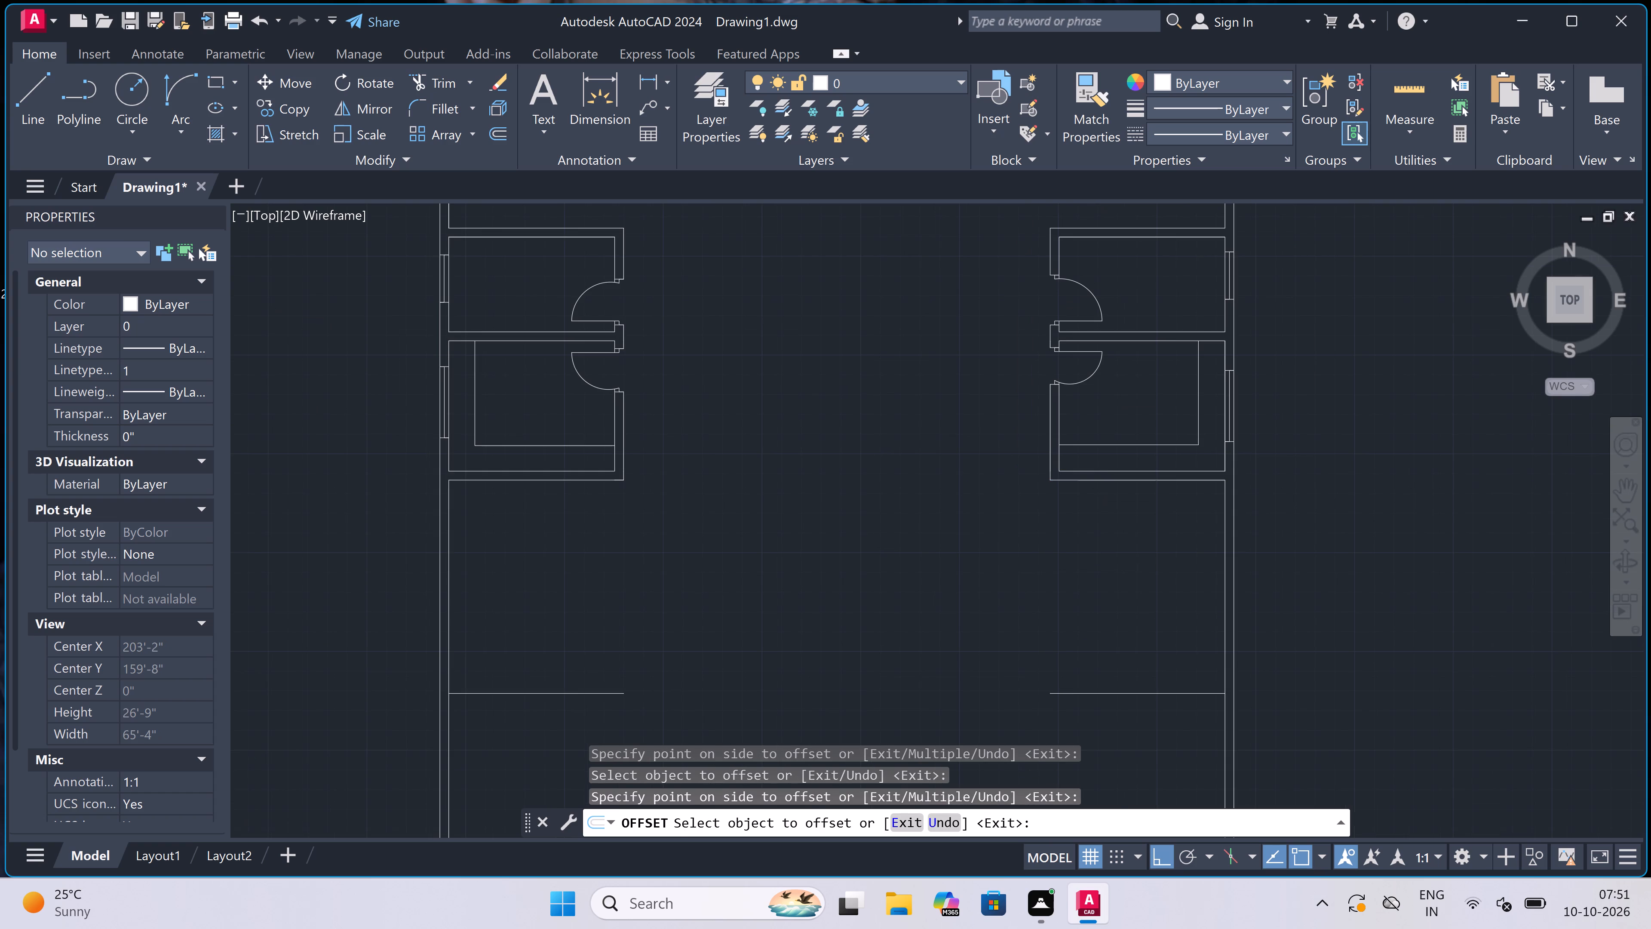
pyautogui.scroll(3, 1077, 584)
pyautogui.press('Escape')
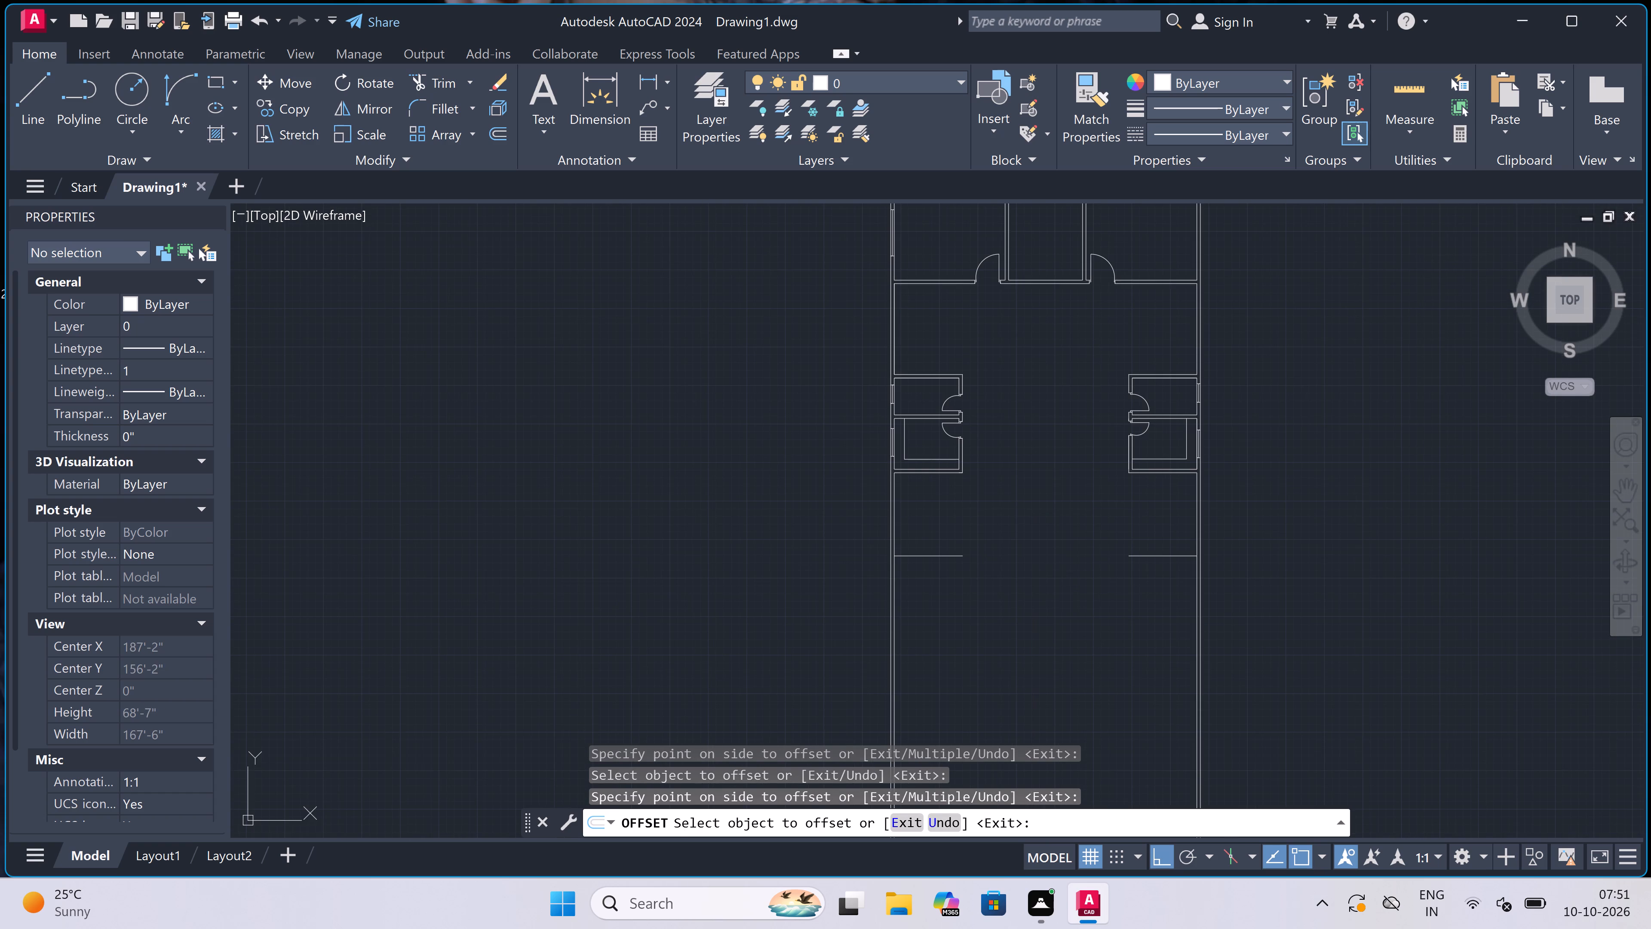
# Extend the left offset line below the enclosures across the plan so it spans between the outer walls' inner lines.
pyautogui.write('ex')
pyautogui.press('space')
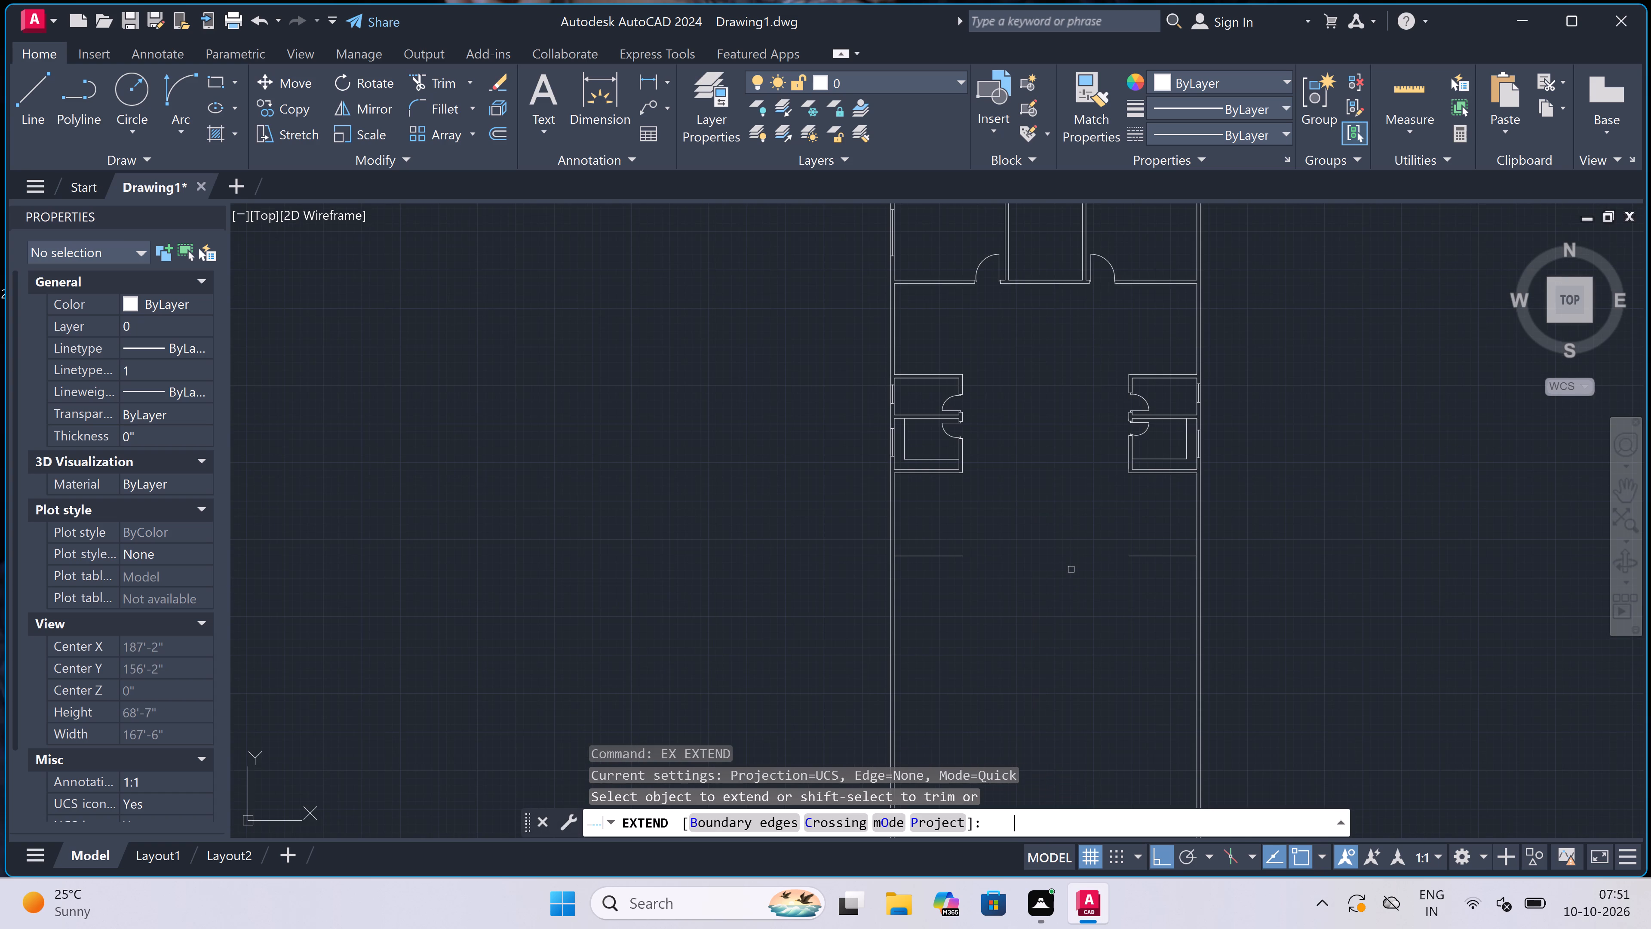
pyautogui.moveTo(911, 508); pyautogui.dragTo(911, 630)
pyautogui.click(910, 888)
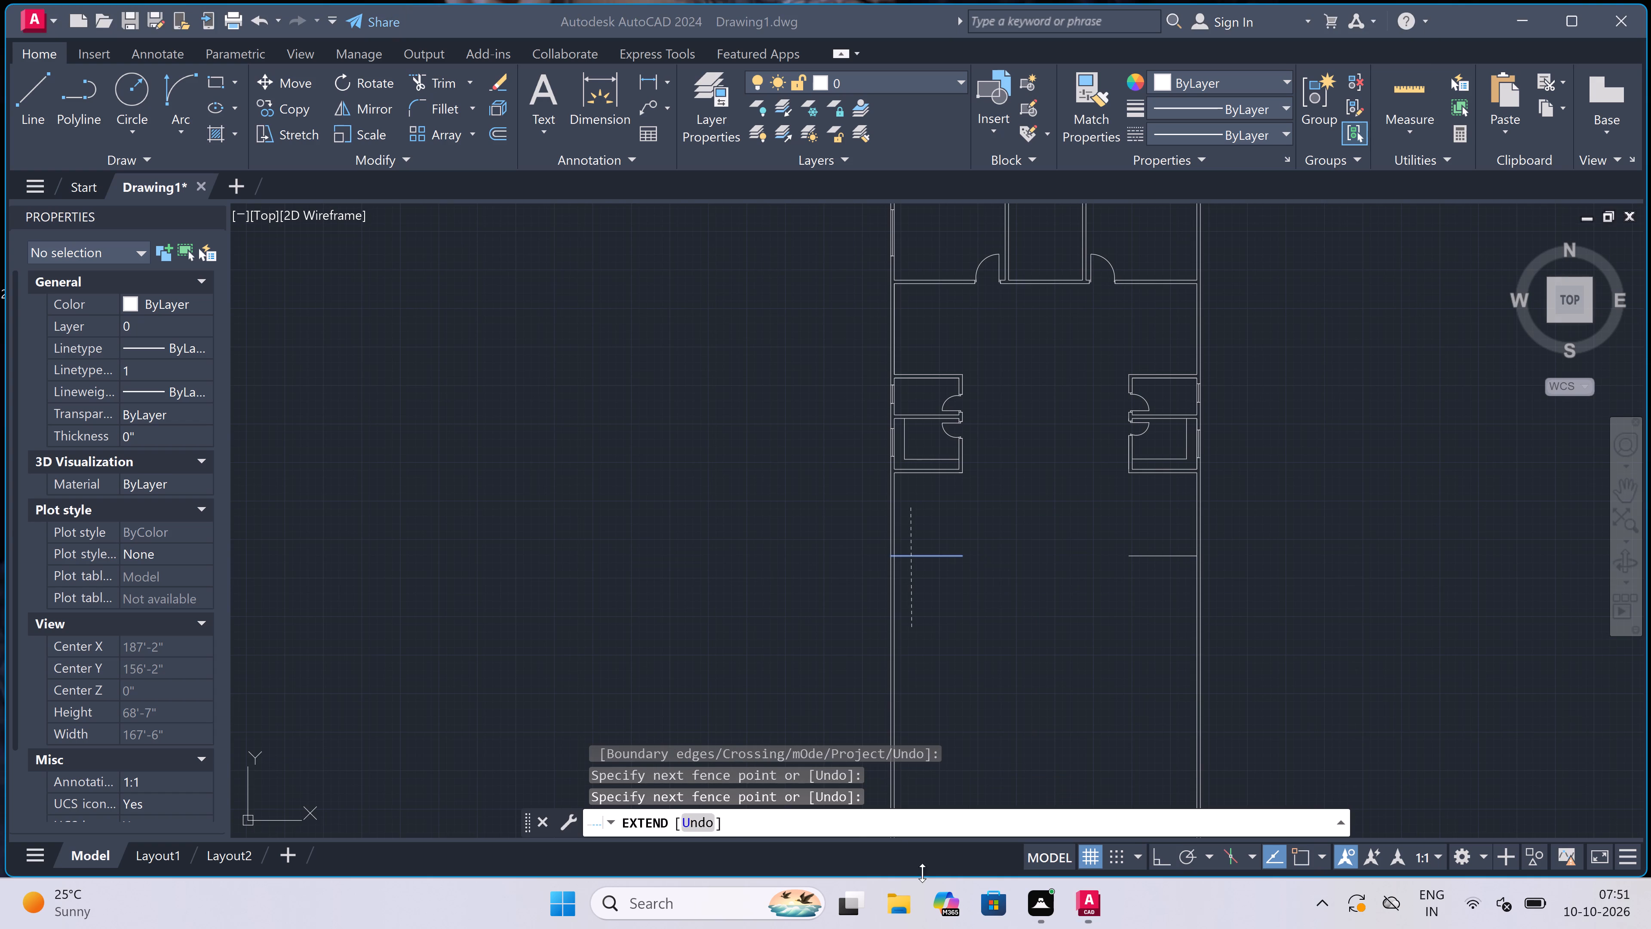
pyautogui.moveTo(1023, 591); pyautogui.dragTo(1036, 580)
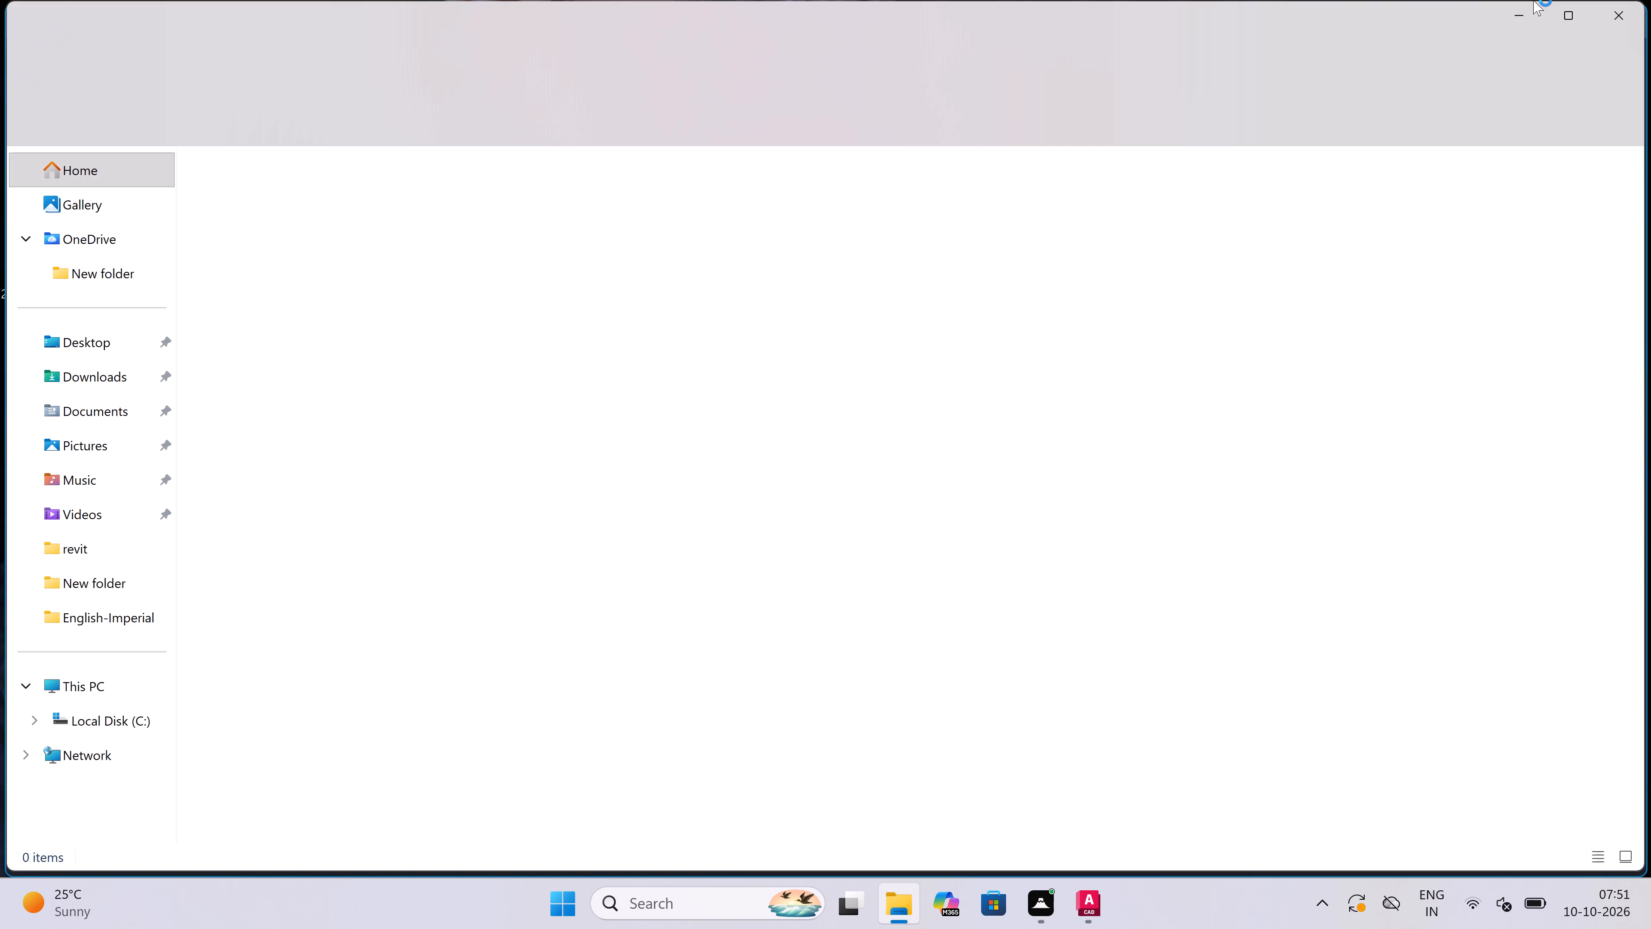
pyautogui.click(1628, 15)
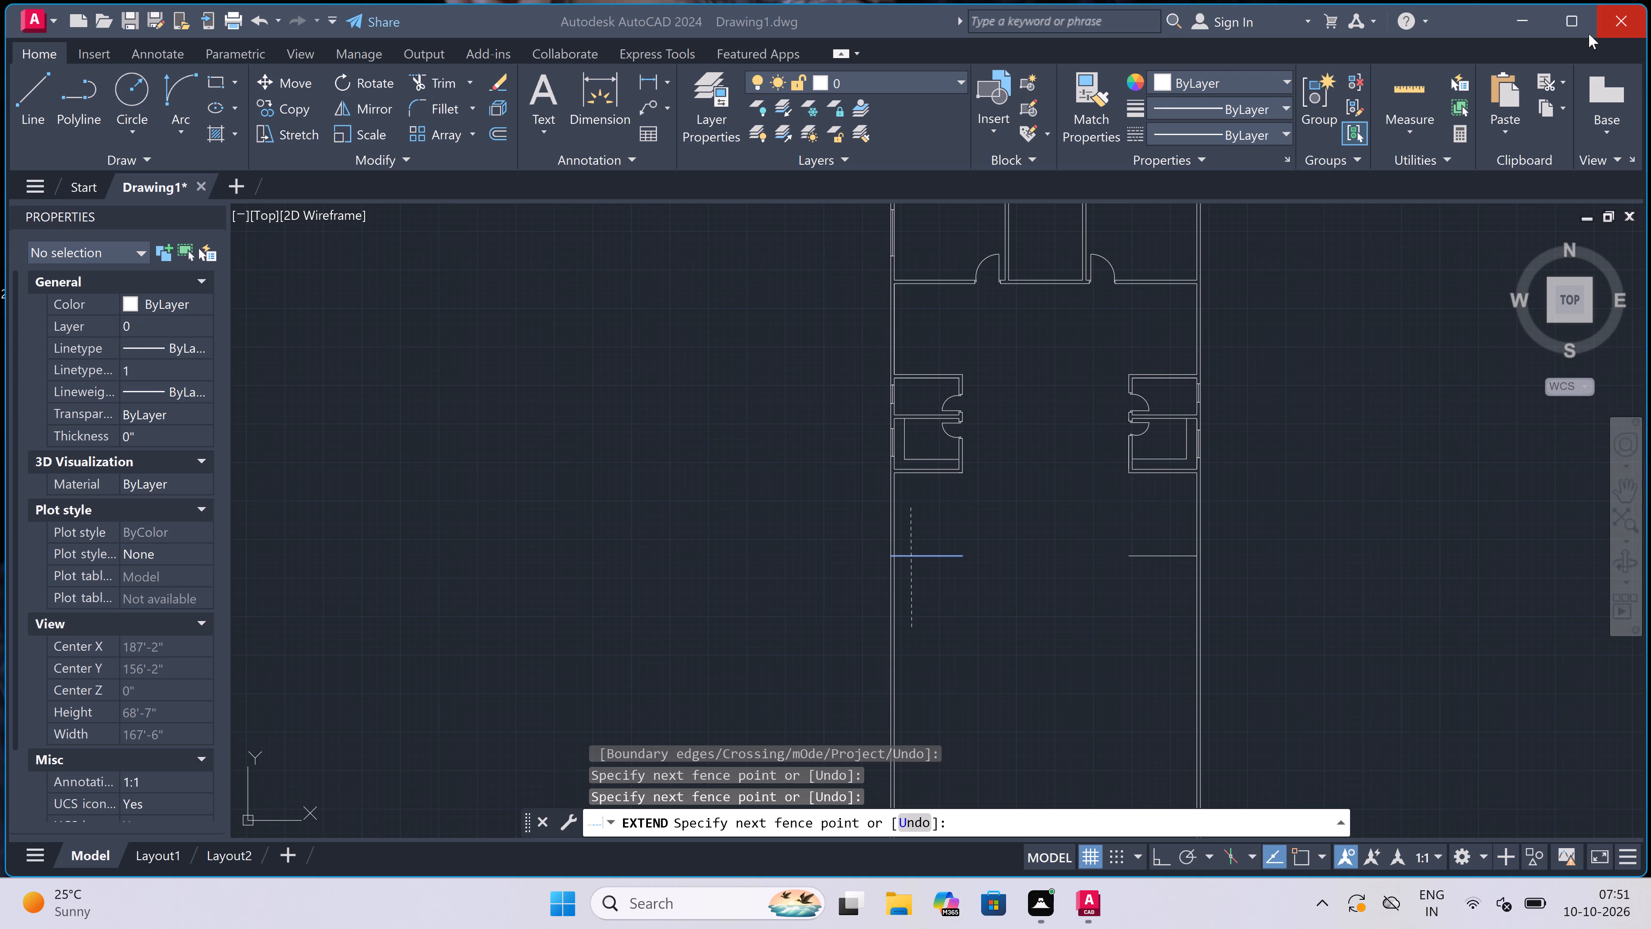
pyautogui.click(1063, 557)
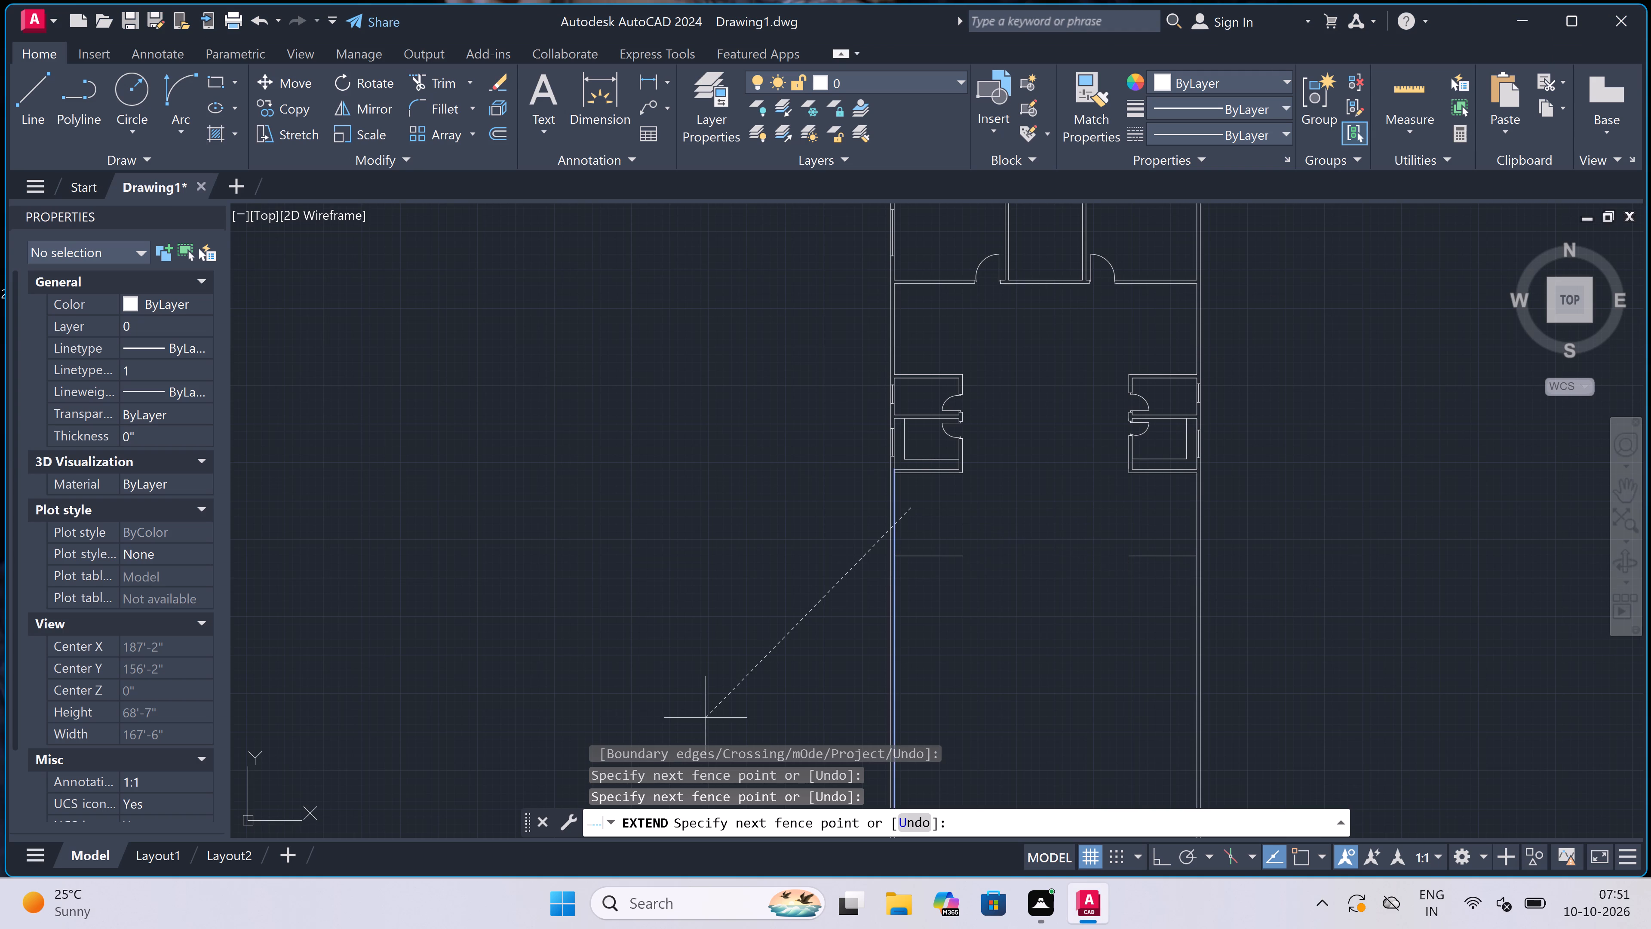
pyautogui.click(1000, 628)
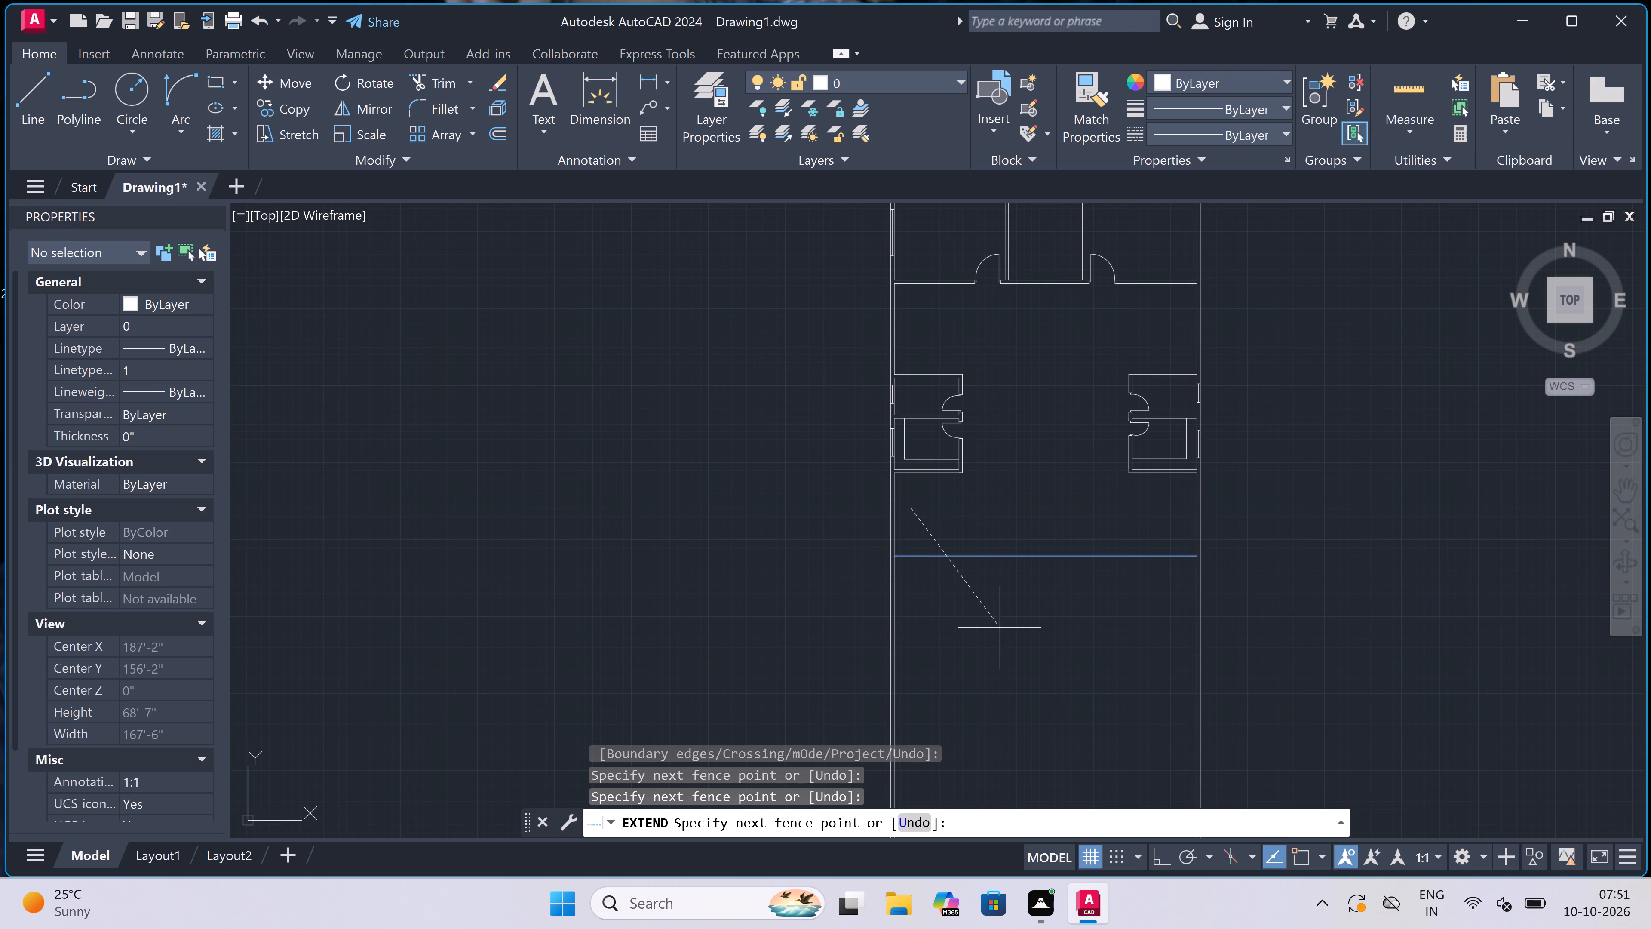
pyautogui.press('Escape')
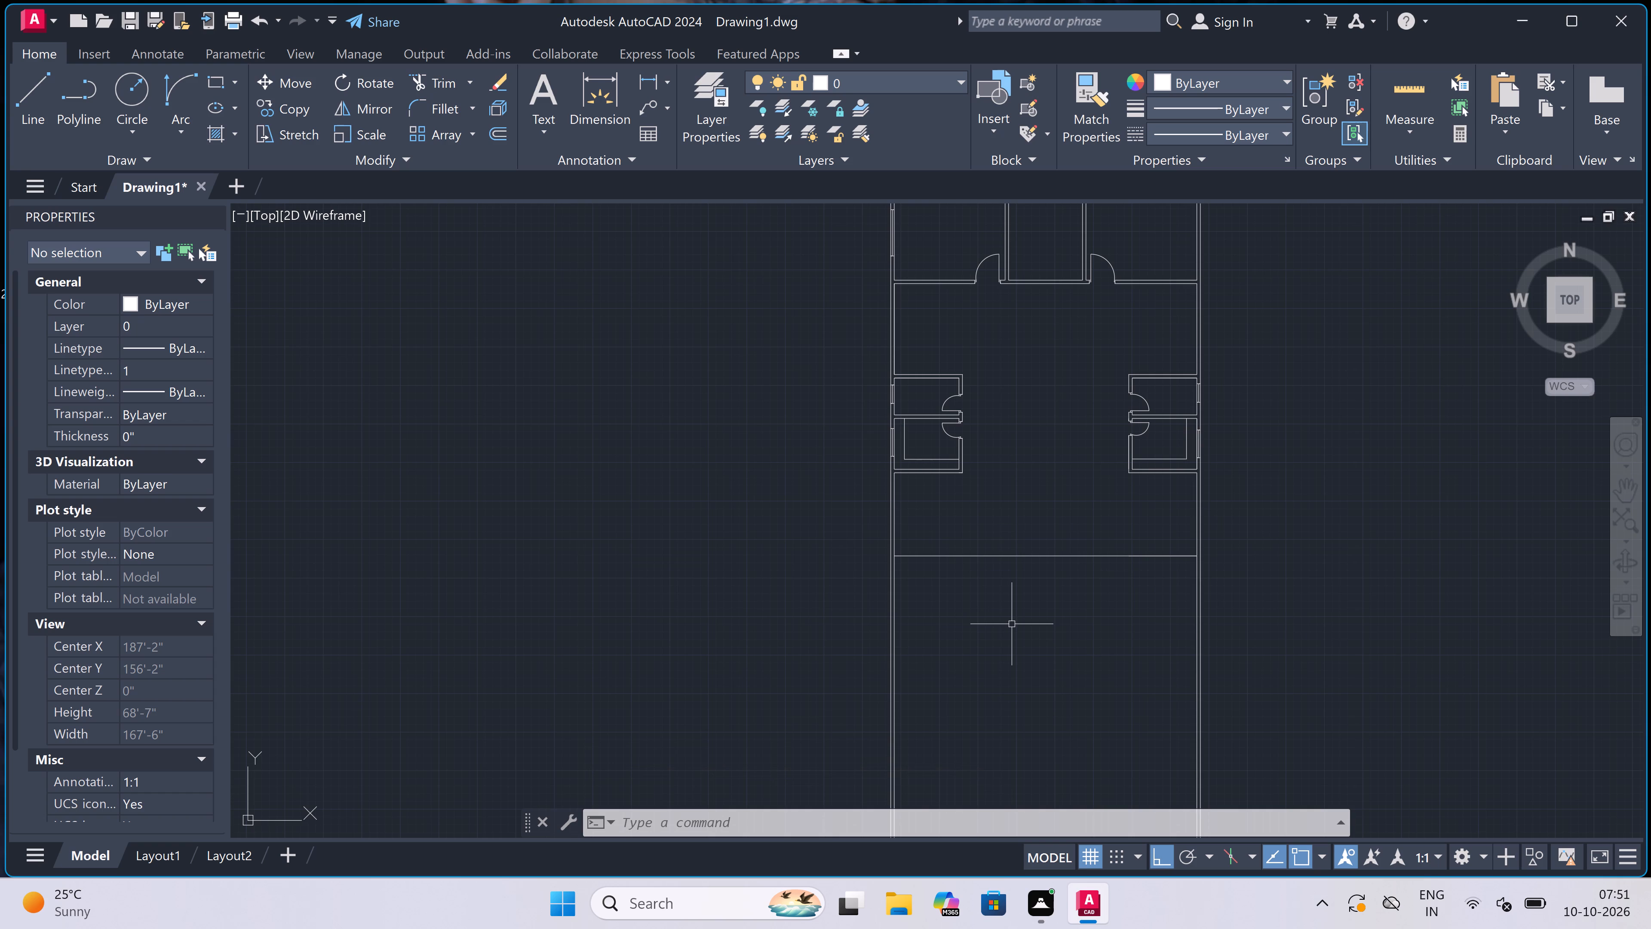
# Offset the full-width horizontal line below the enclosures 4.5" downward to form a cross wall.
pyautogui.press('o')
pyautogui.press('space')
pyautogui.scroll(2, 1007, 575)
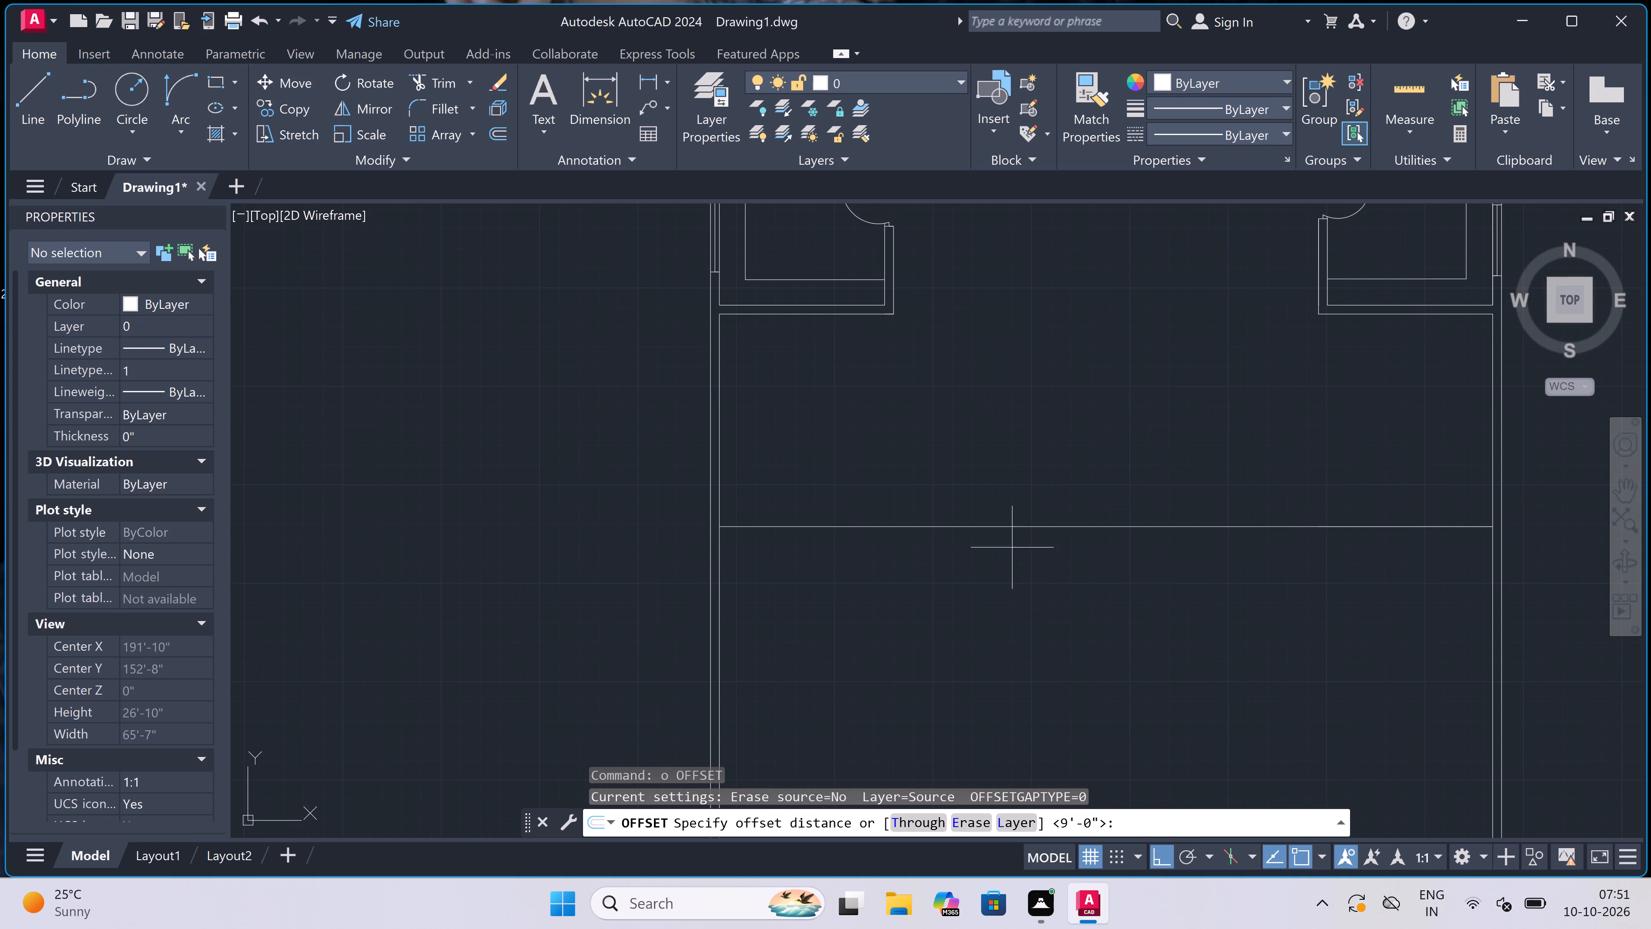
pyautogui.click(1019, 528)
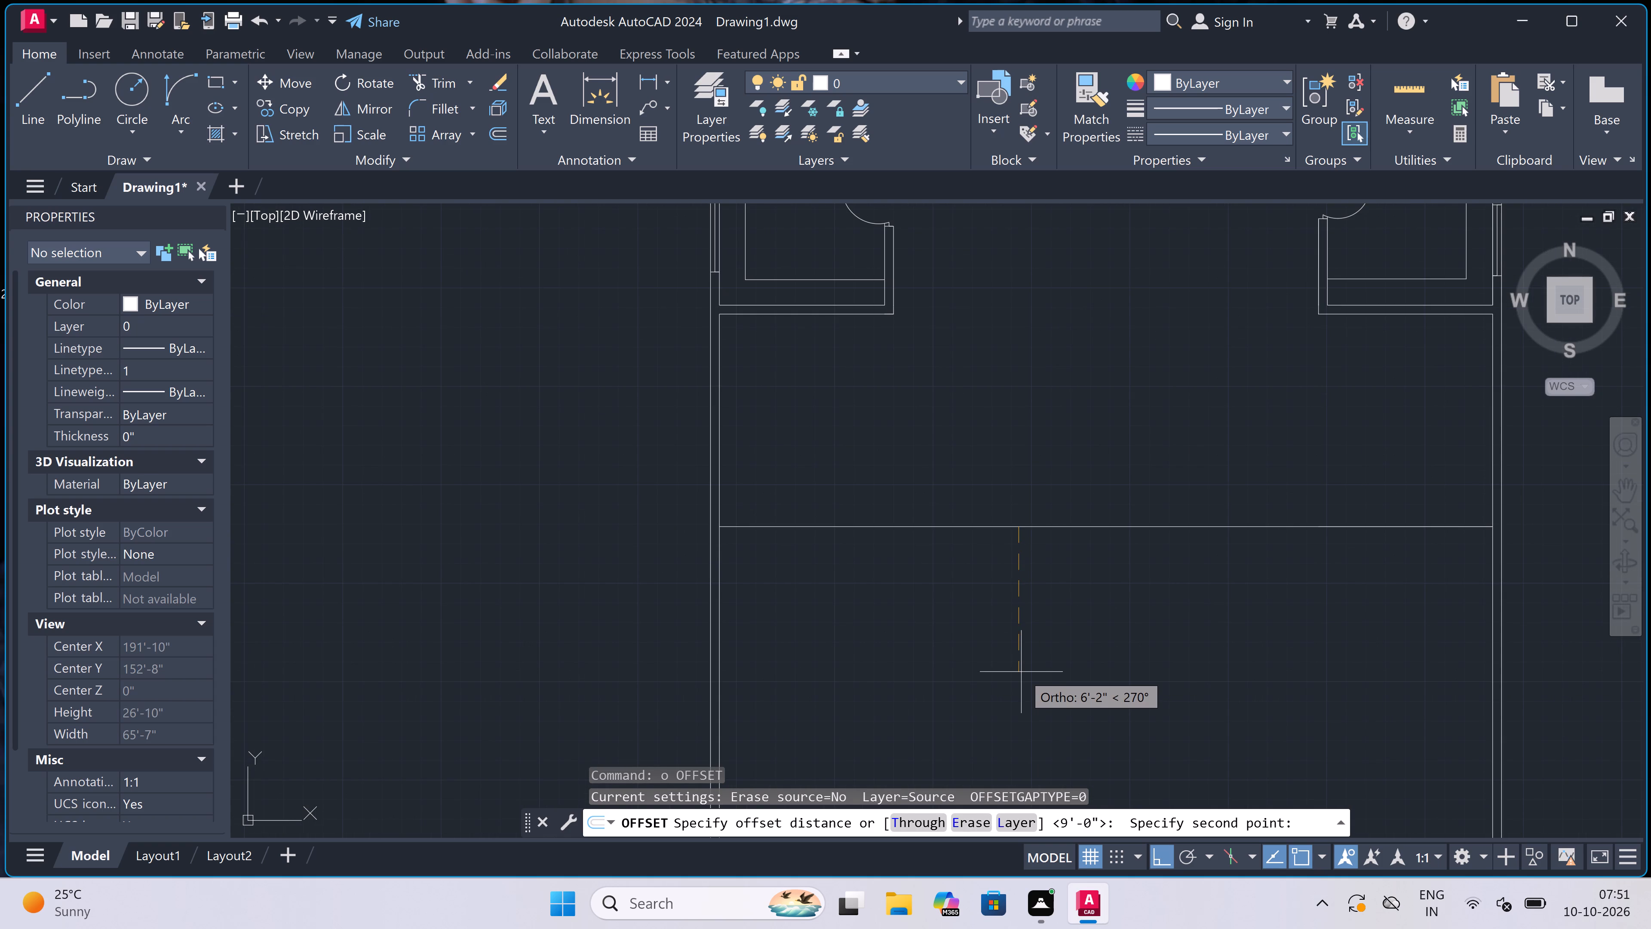
pyautogui.write('4.5')
pyautogui.write('"')
pyautogui.press('space')
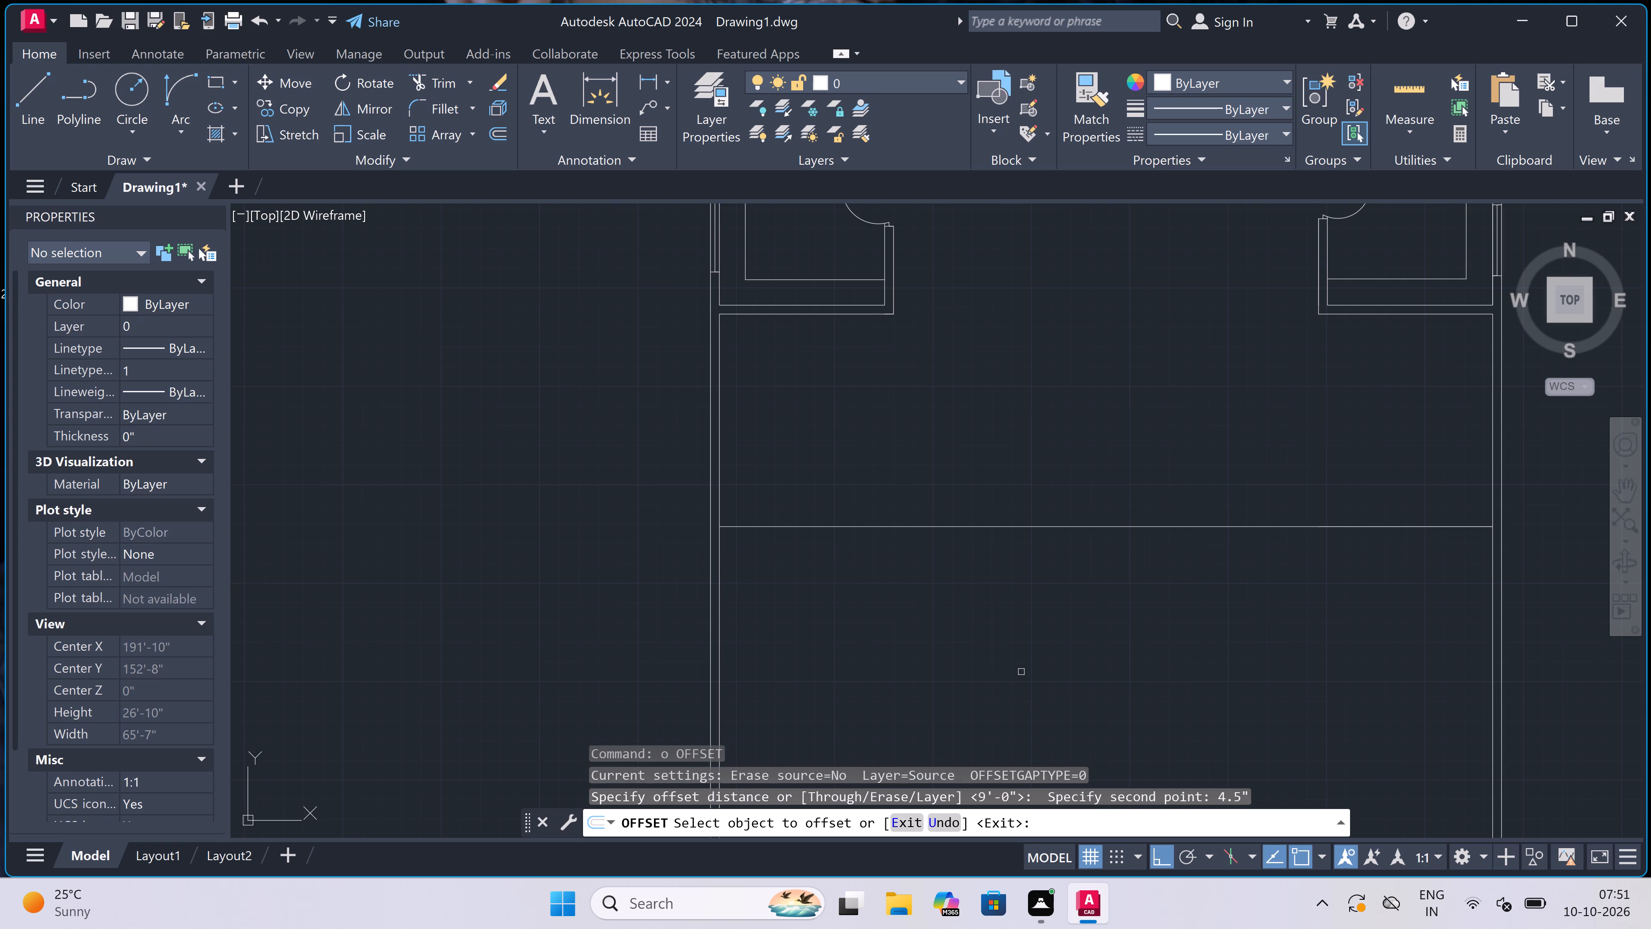
pyautogui.click(1039, 528)
pyautogui.click(1029, 580)
pyautogui.press('Escape')
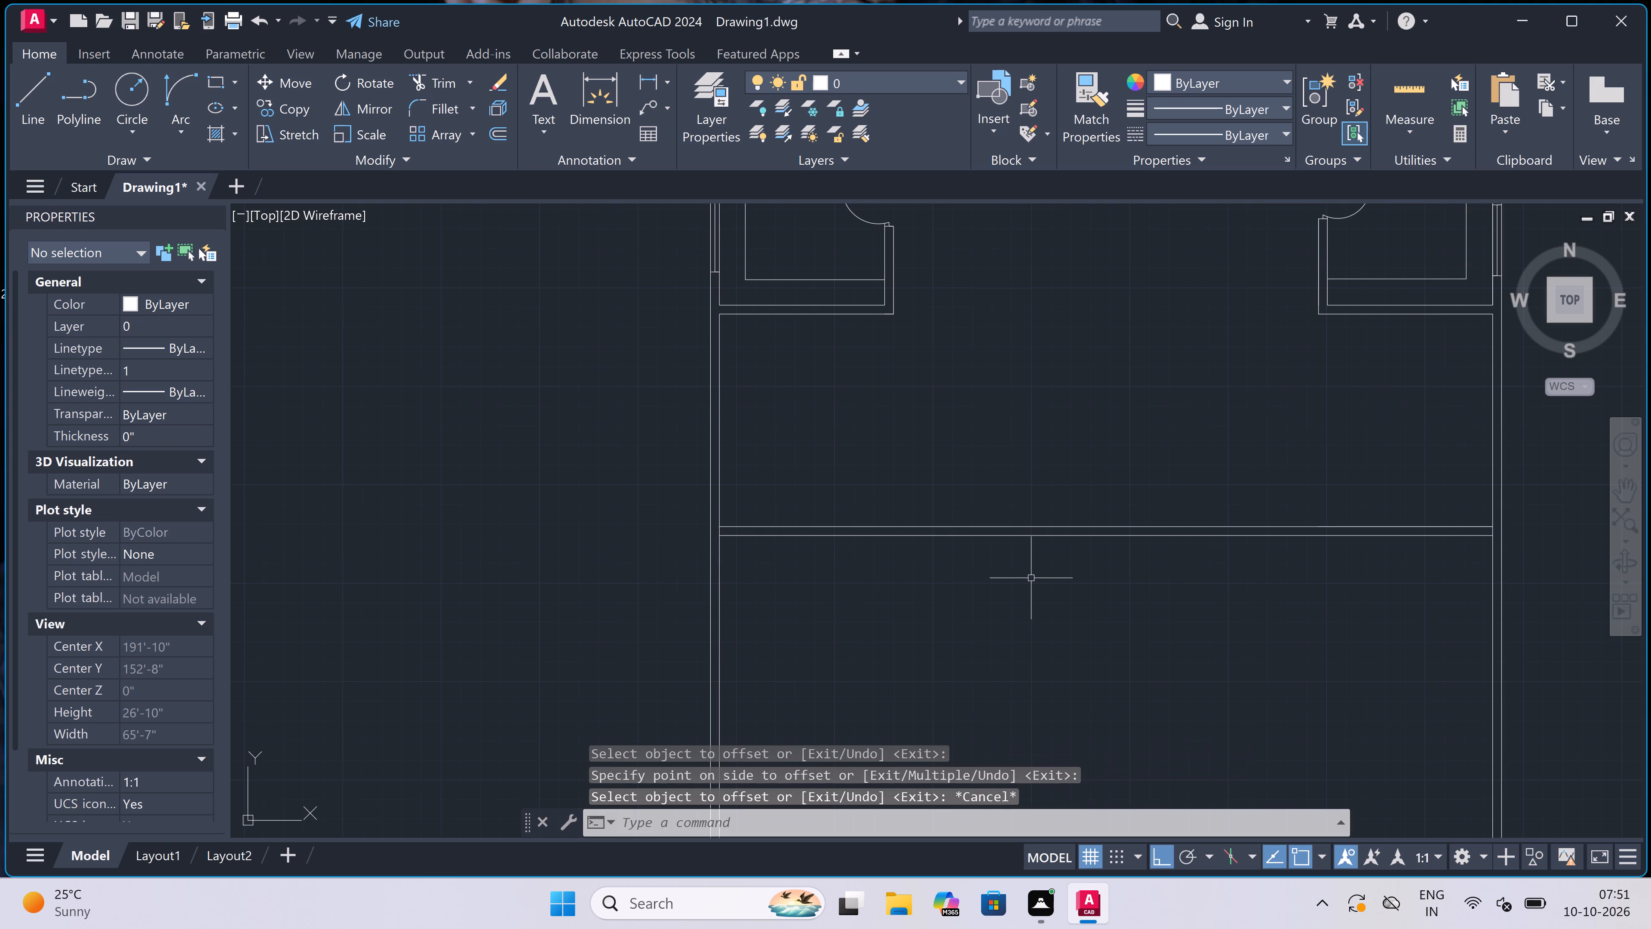
# Draw the lower left room's inner outline: 12' along the cross wall, up to the enclosure's bottom wall level, and back to its outer corner.
pyautogui.write('l')
pyautogui.press('space')
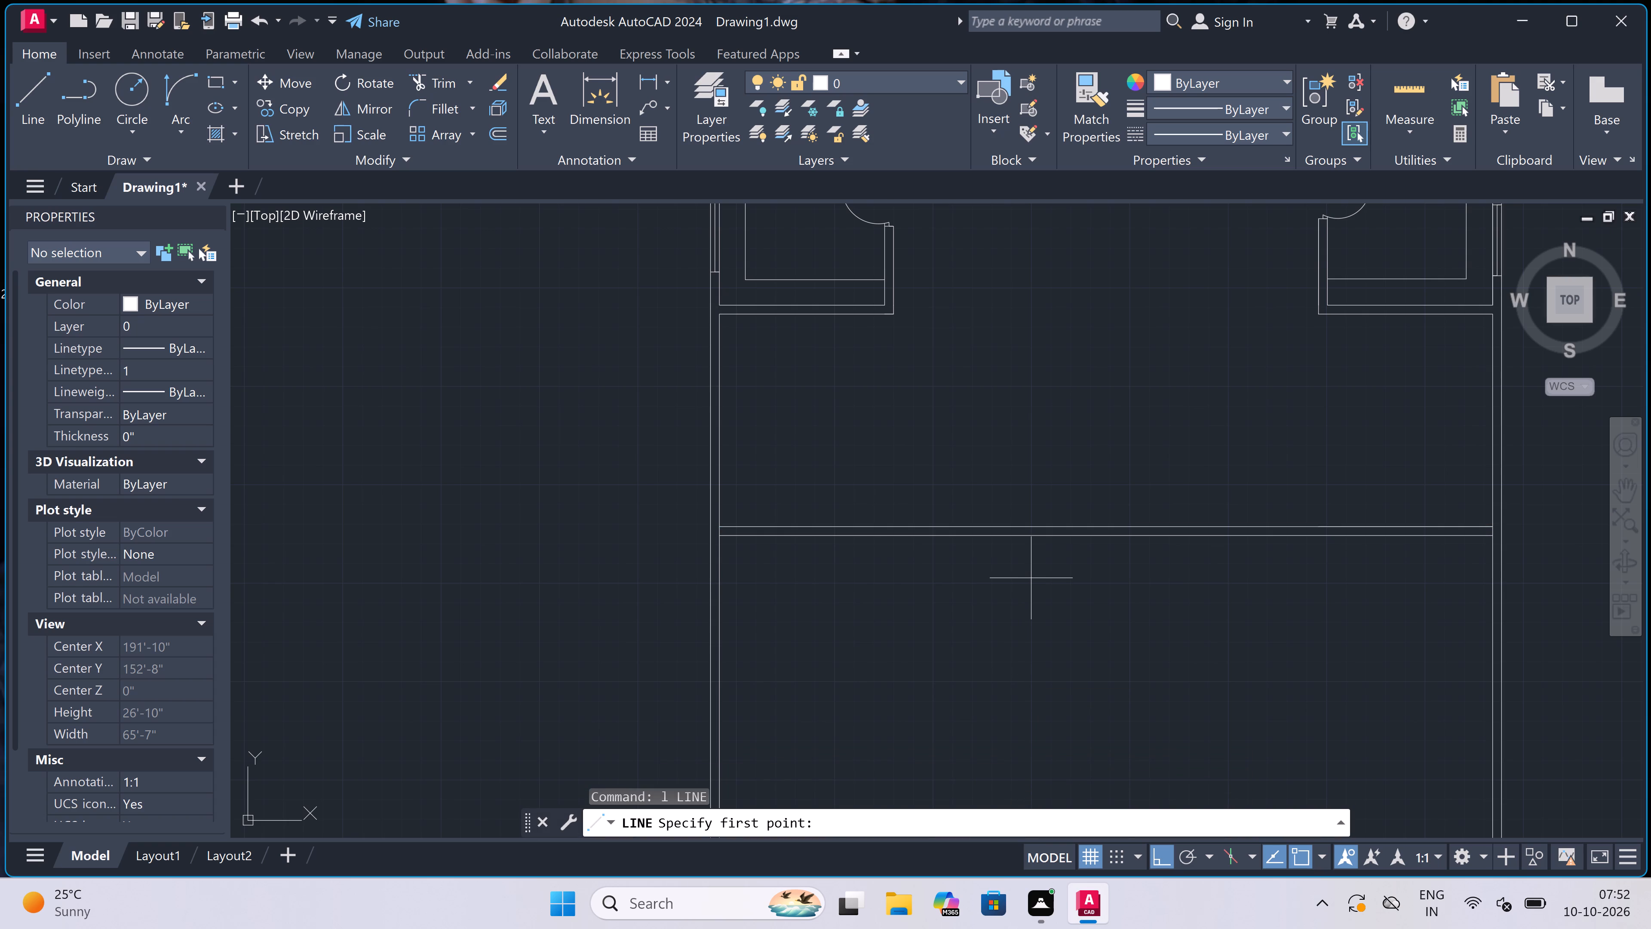
pyautogui.scroll(-1, 1031, 577)
pyautogui.scroll(1, 838, 541)
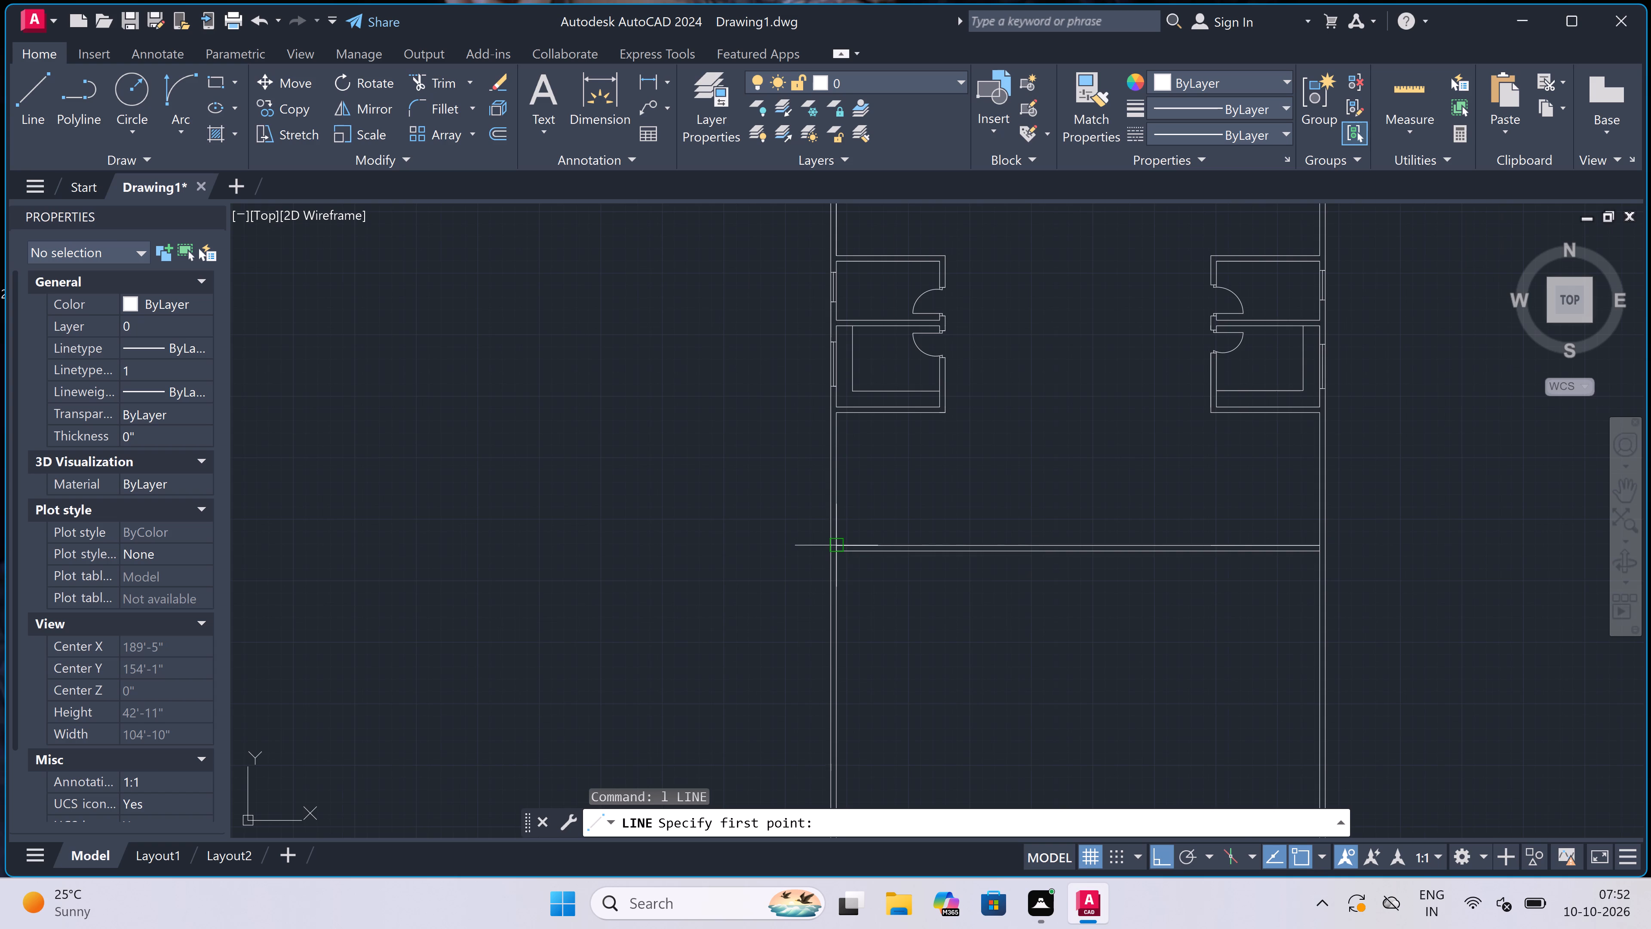
pyautogui.click(837, 546)
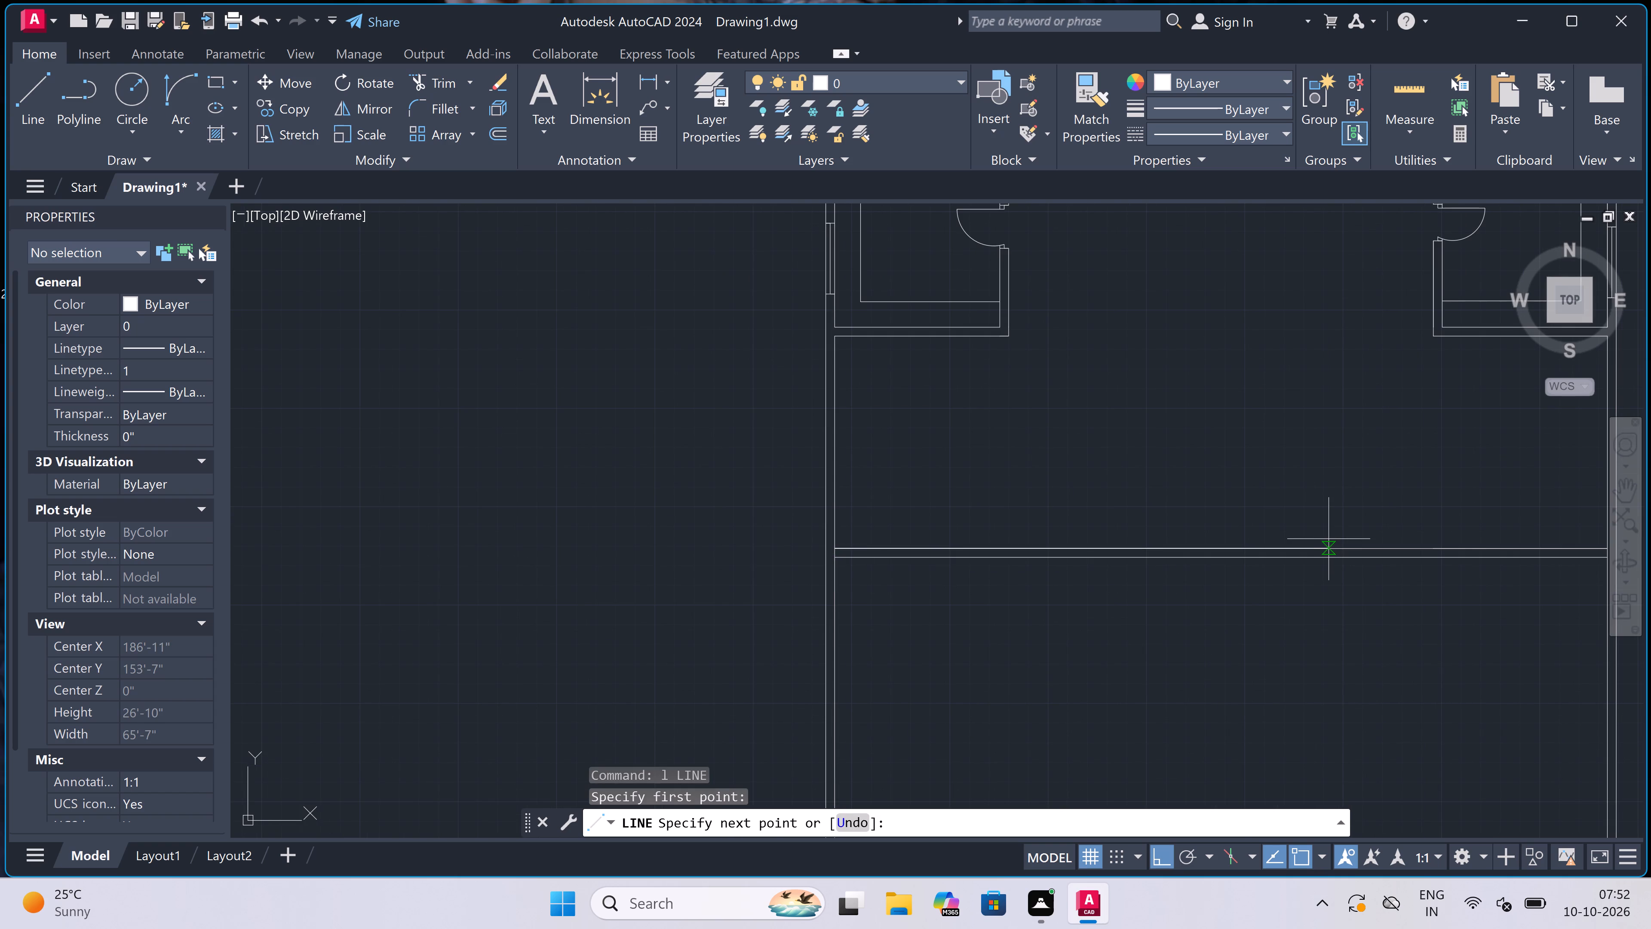
pyautogui.write("12'")
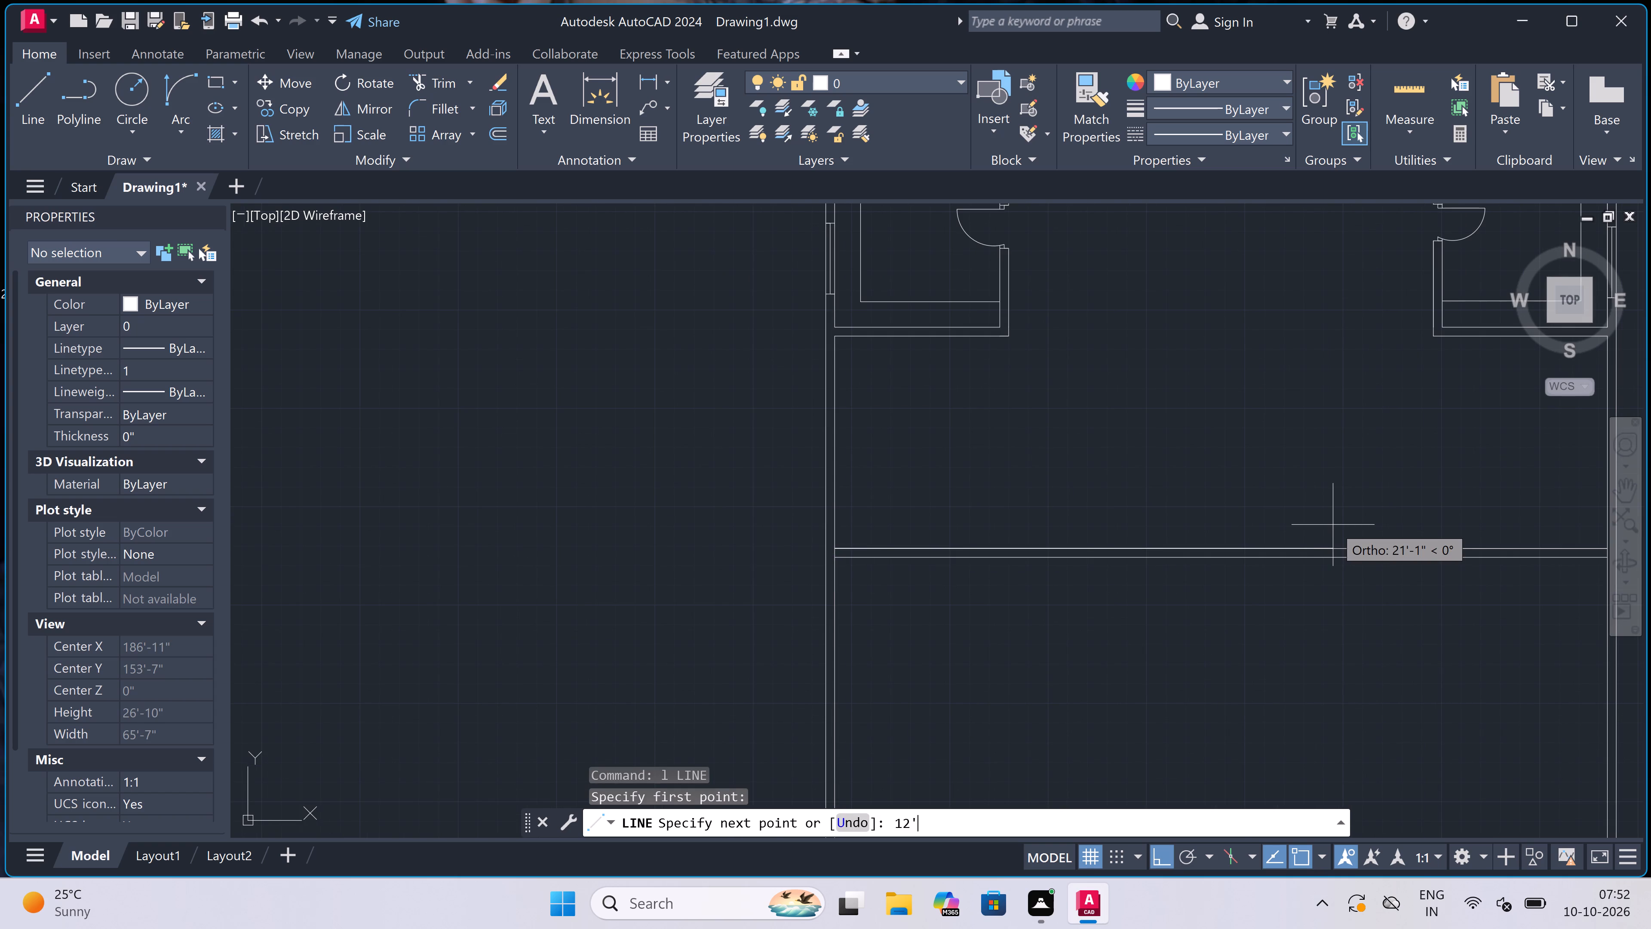
pyautogui.press('space')
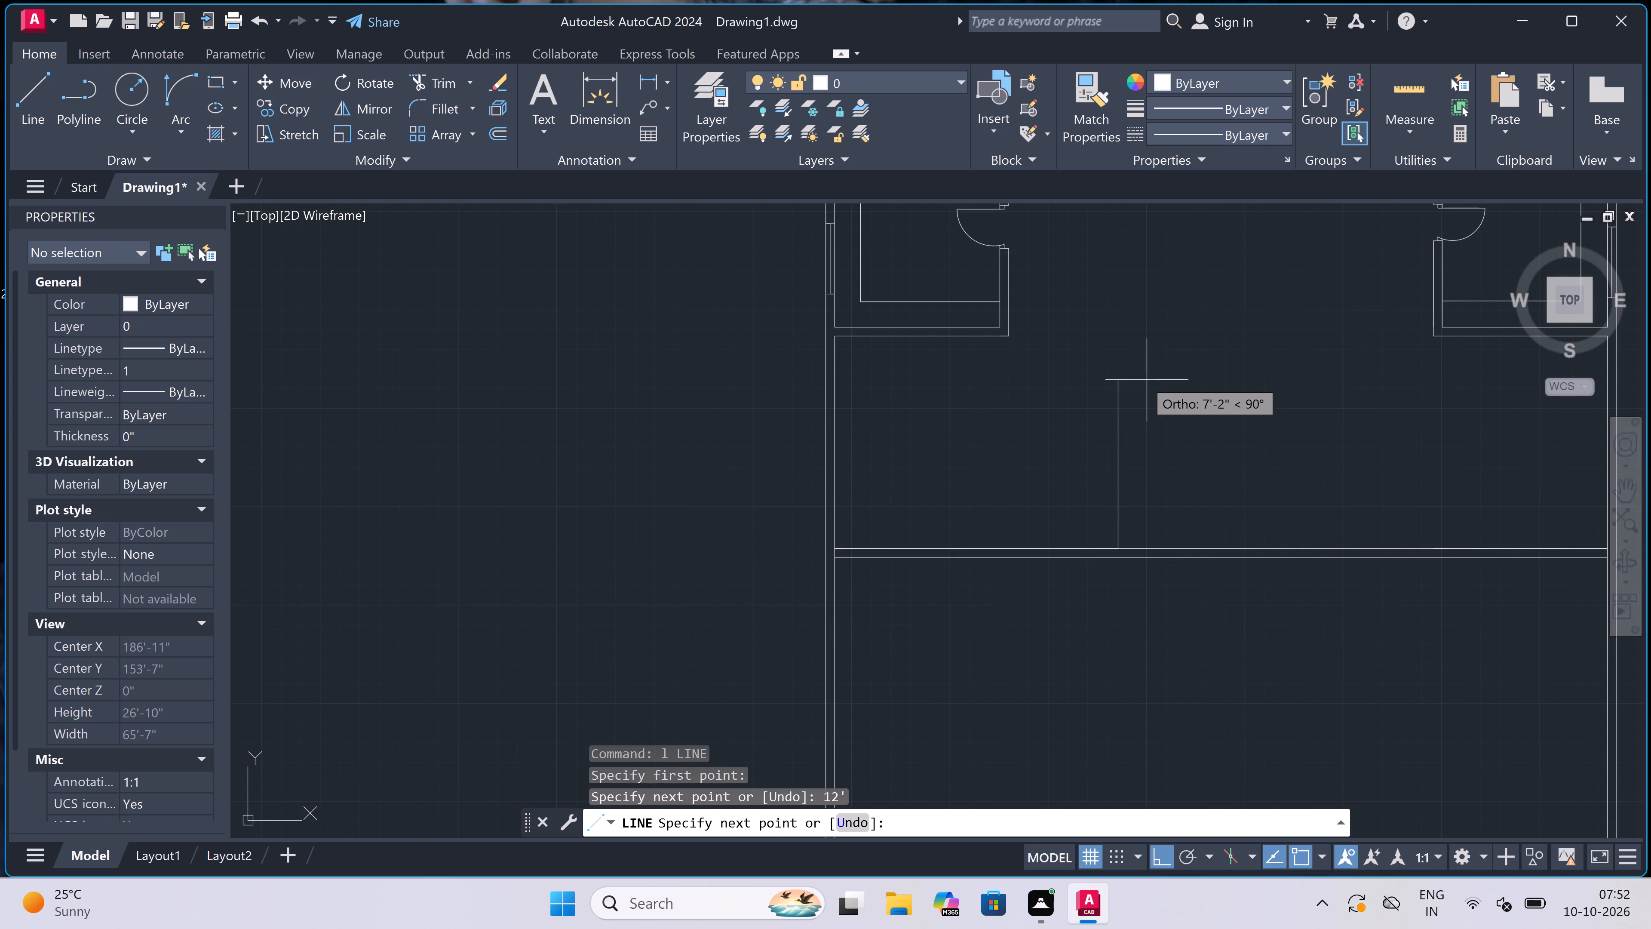
pyautogui.scroll(3, 1096, 288)
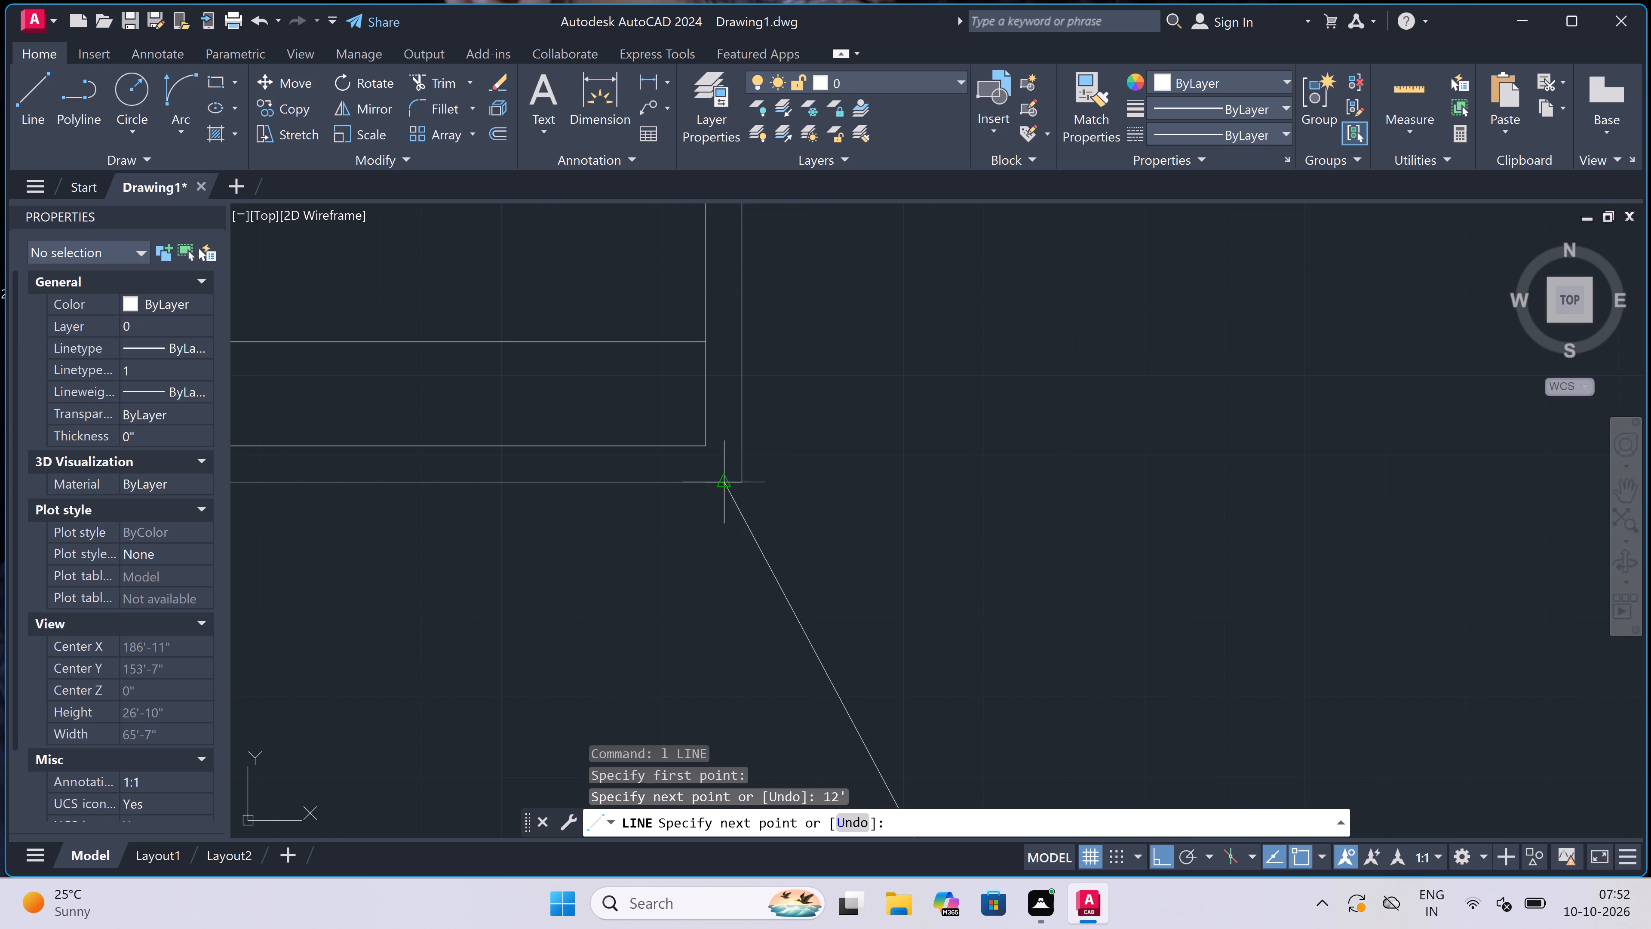
pyautogui.click(1192, 482)
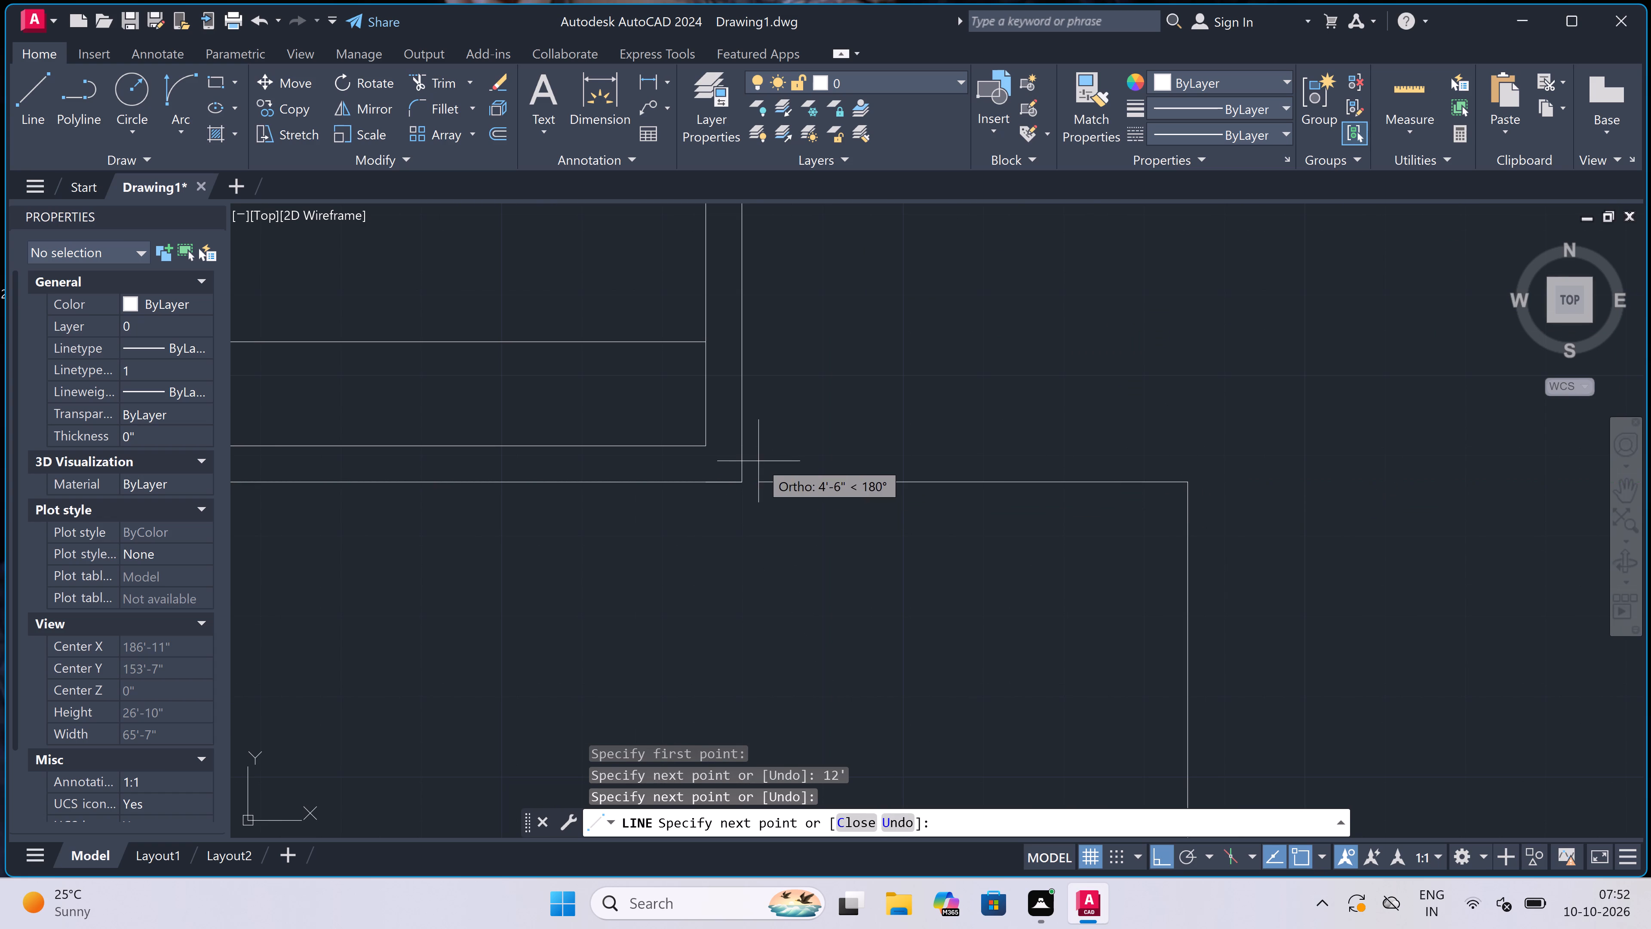
pyautogui.click(746, 479)
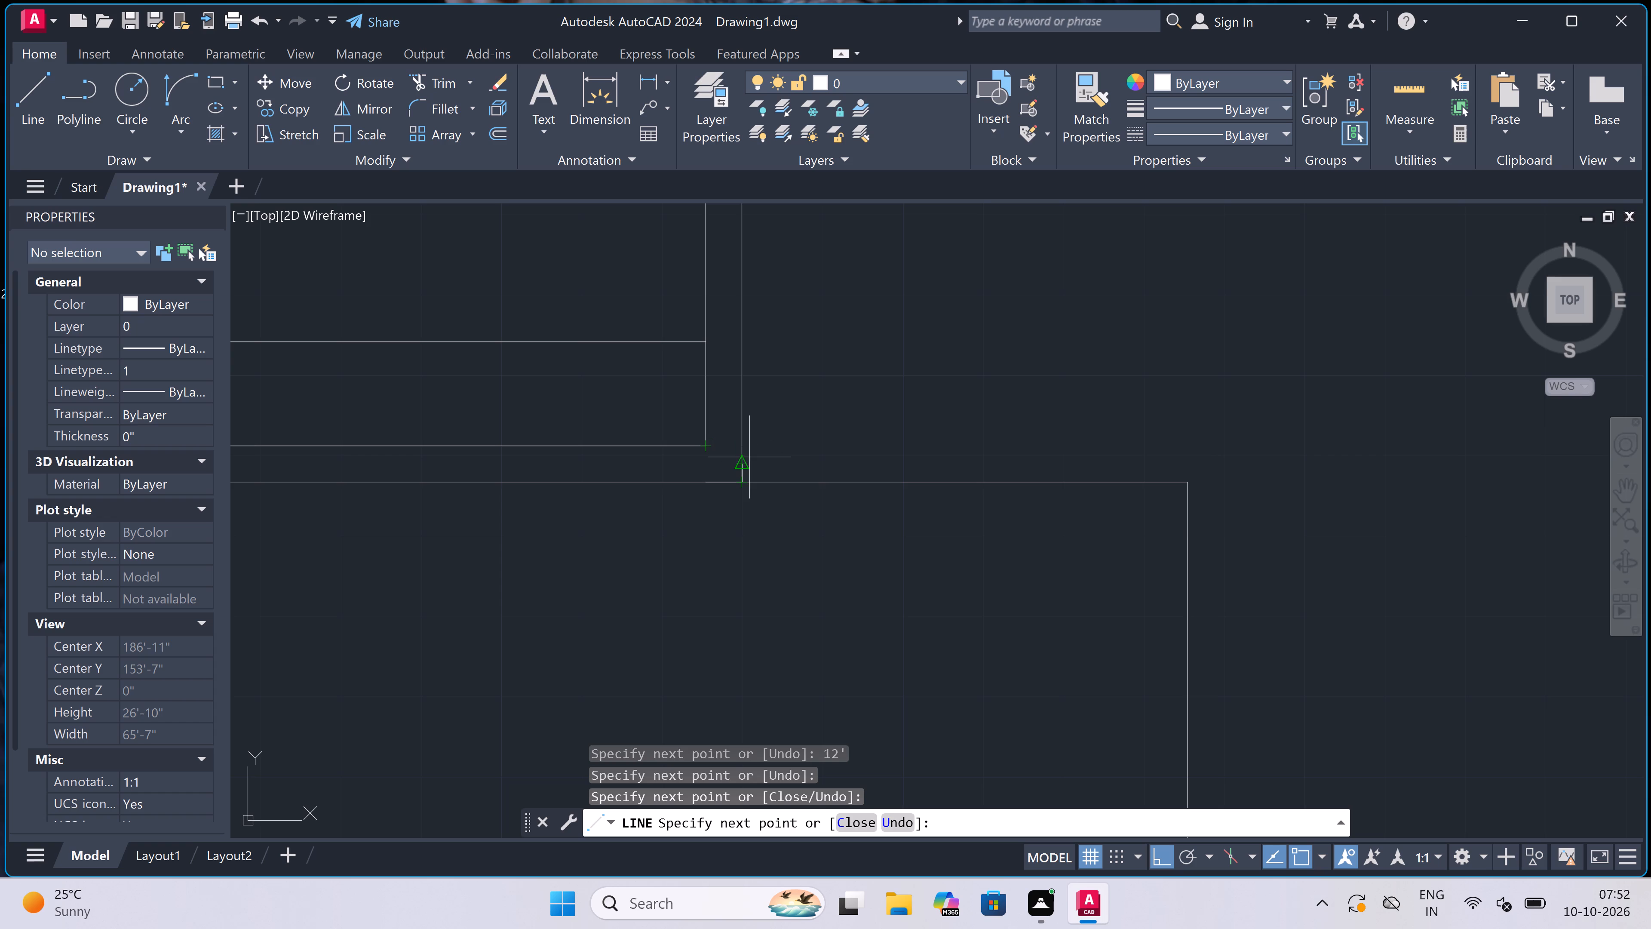
# Draw the room's outer wall line from the enclosure wall, 4.5" outside the inner outline, around the upper corner and down to the cross wall.
pyautogui.click(746, 450)
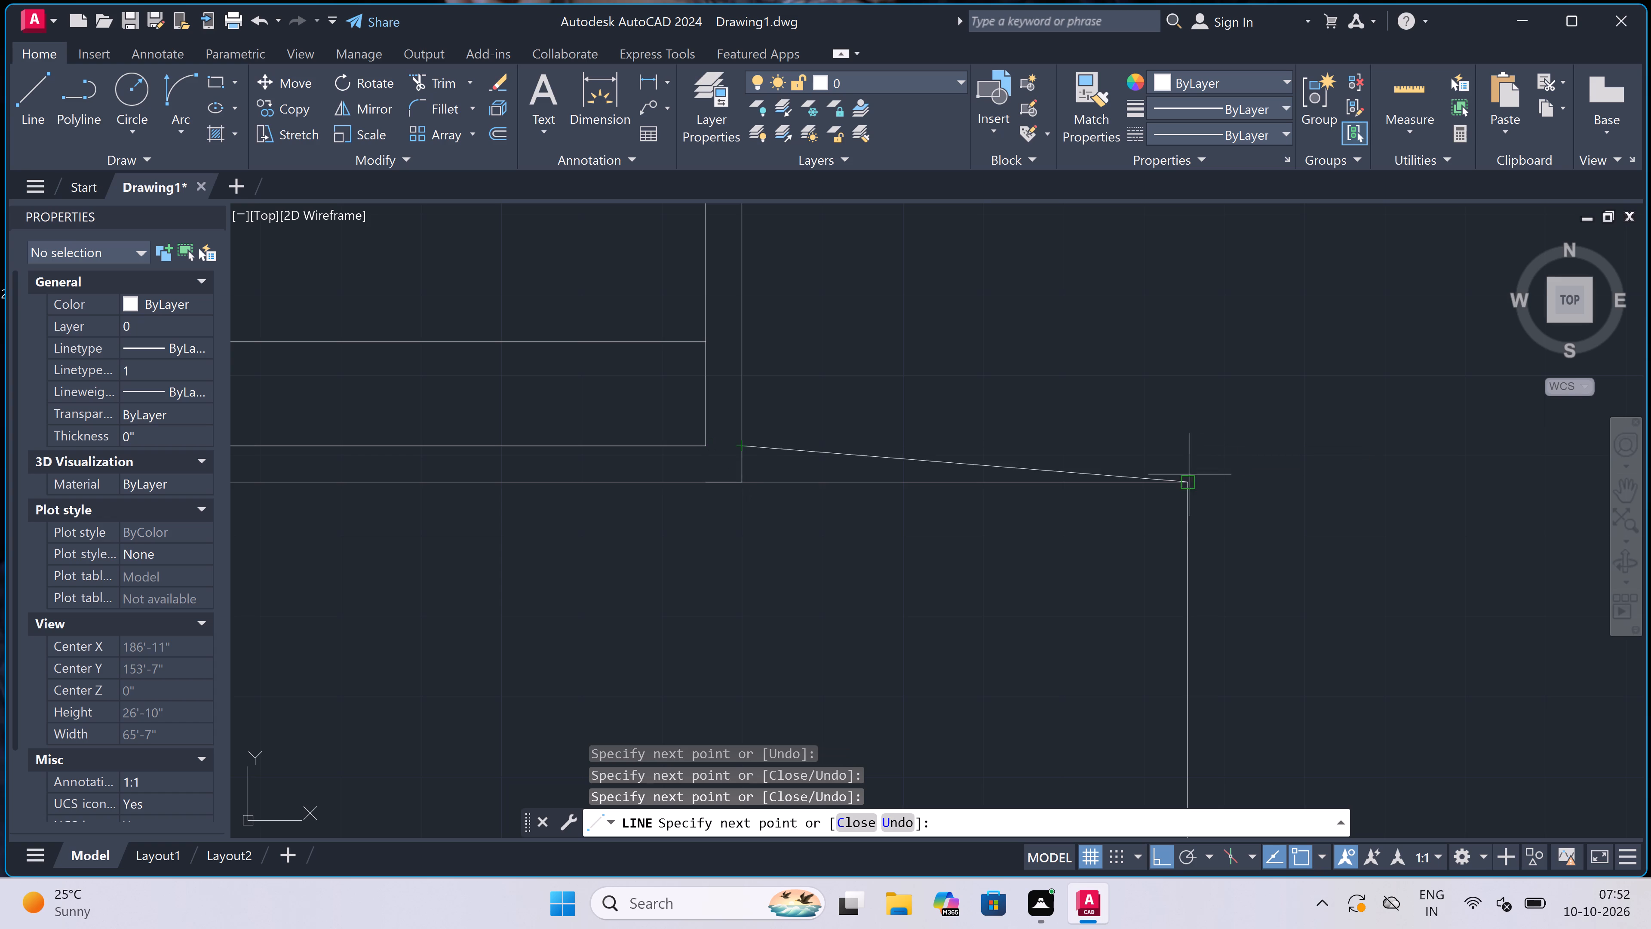
pyautogui.scroll(-4, 1139, 406)
pyautogui.scroll(2, 1157, 419)
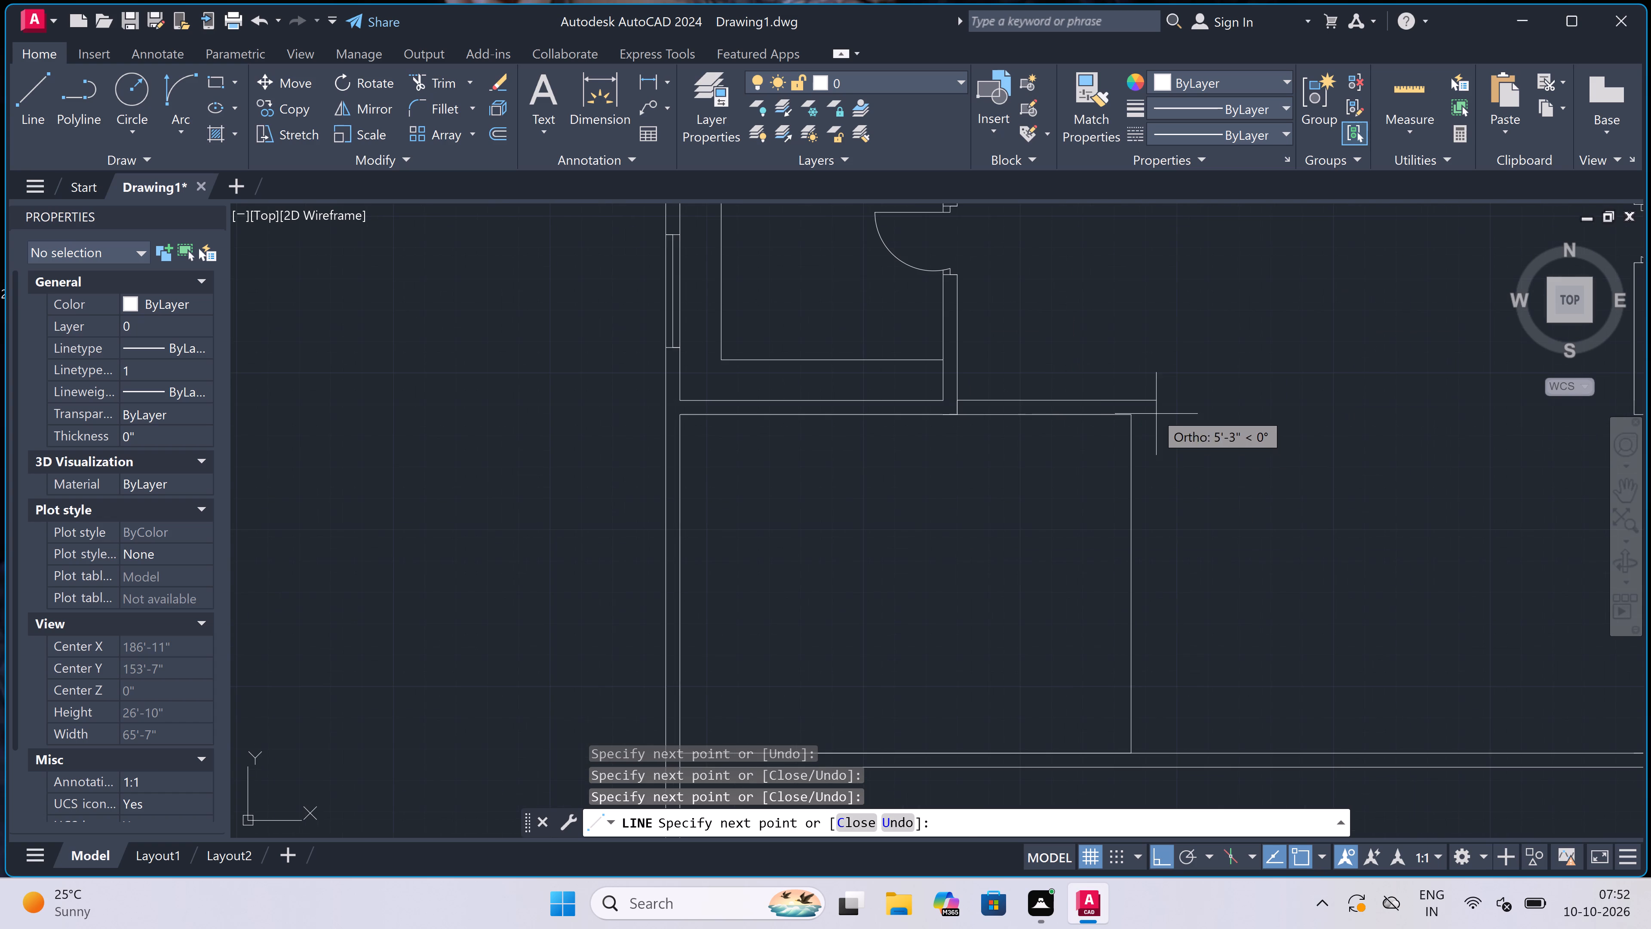
pyautogui.scroll(3, 1148, 400)
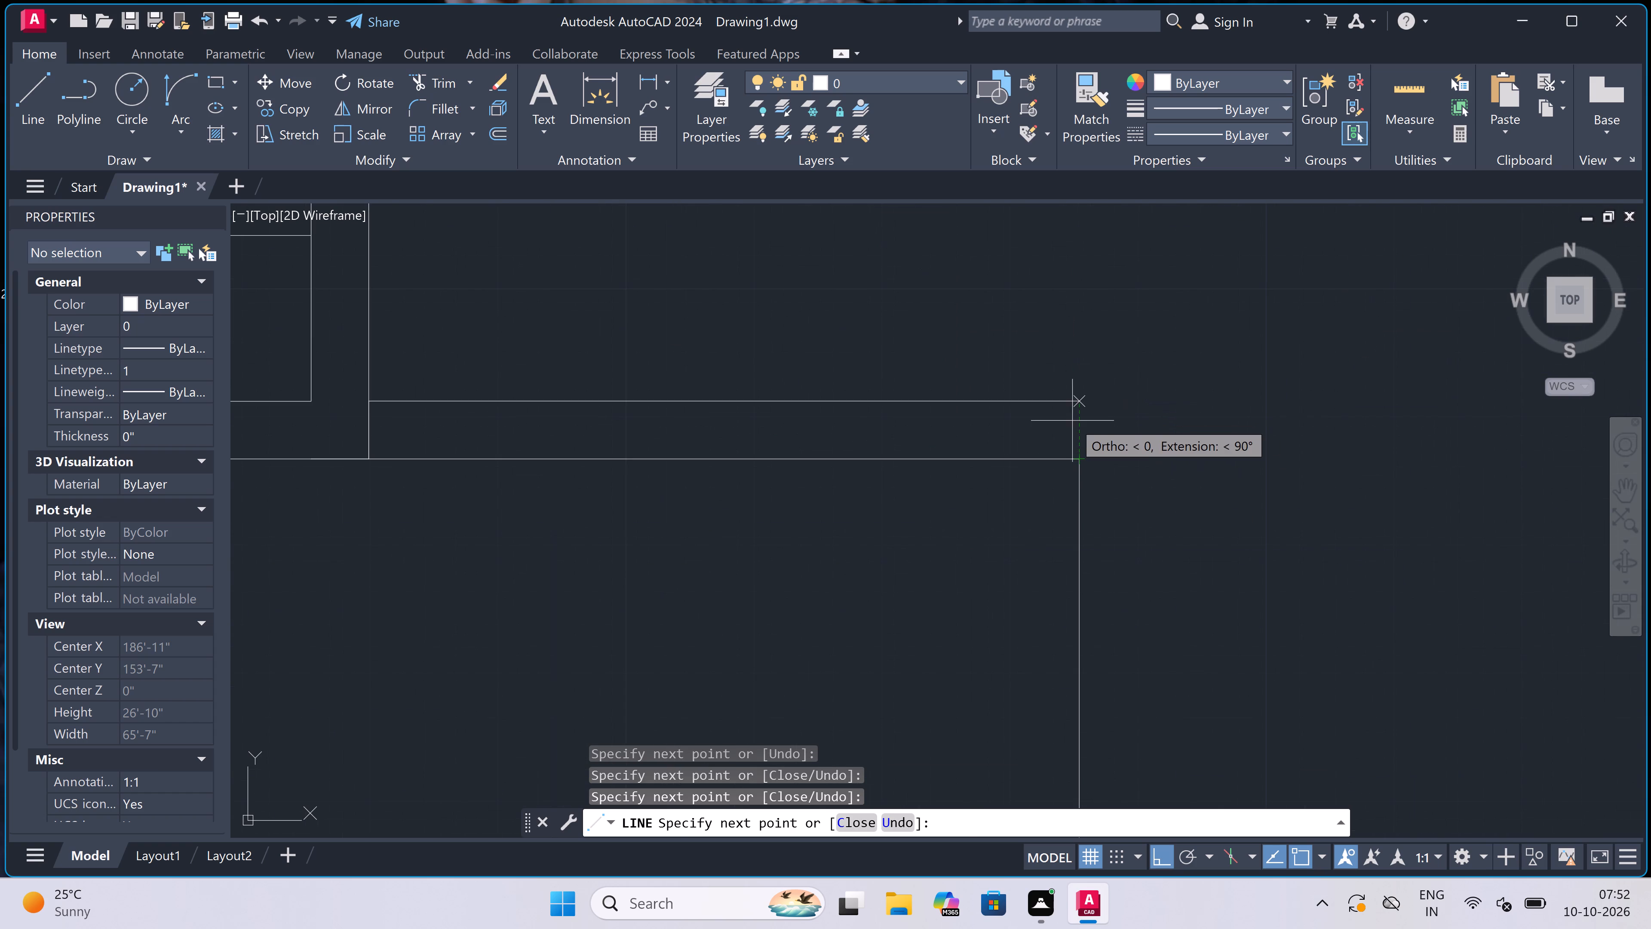
pyautogui.click(1081, 404)
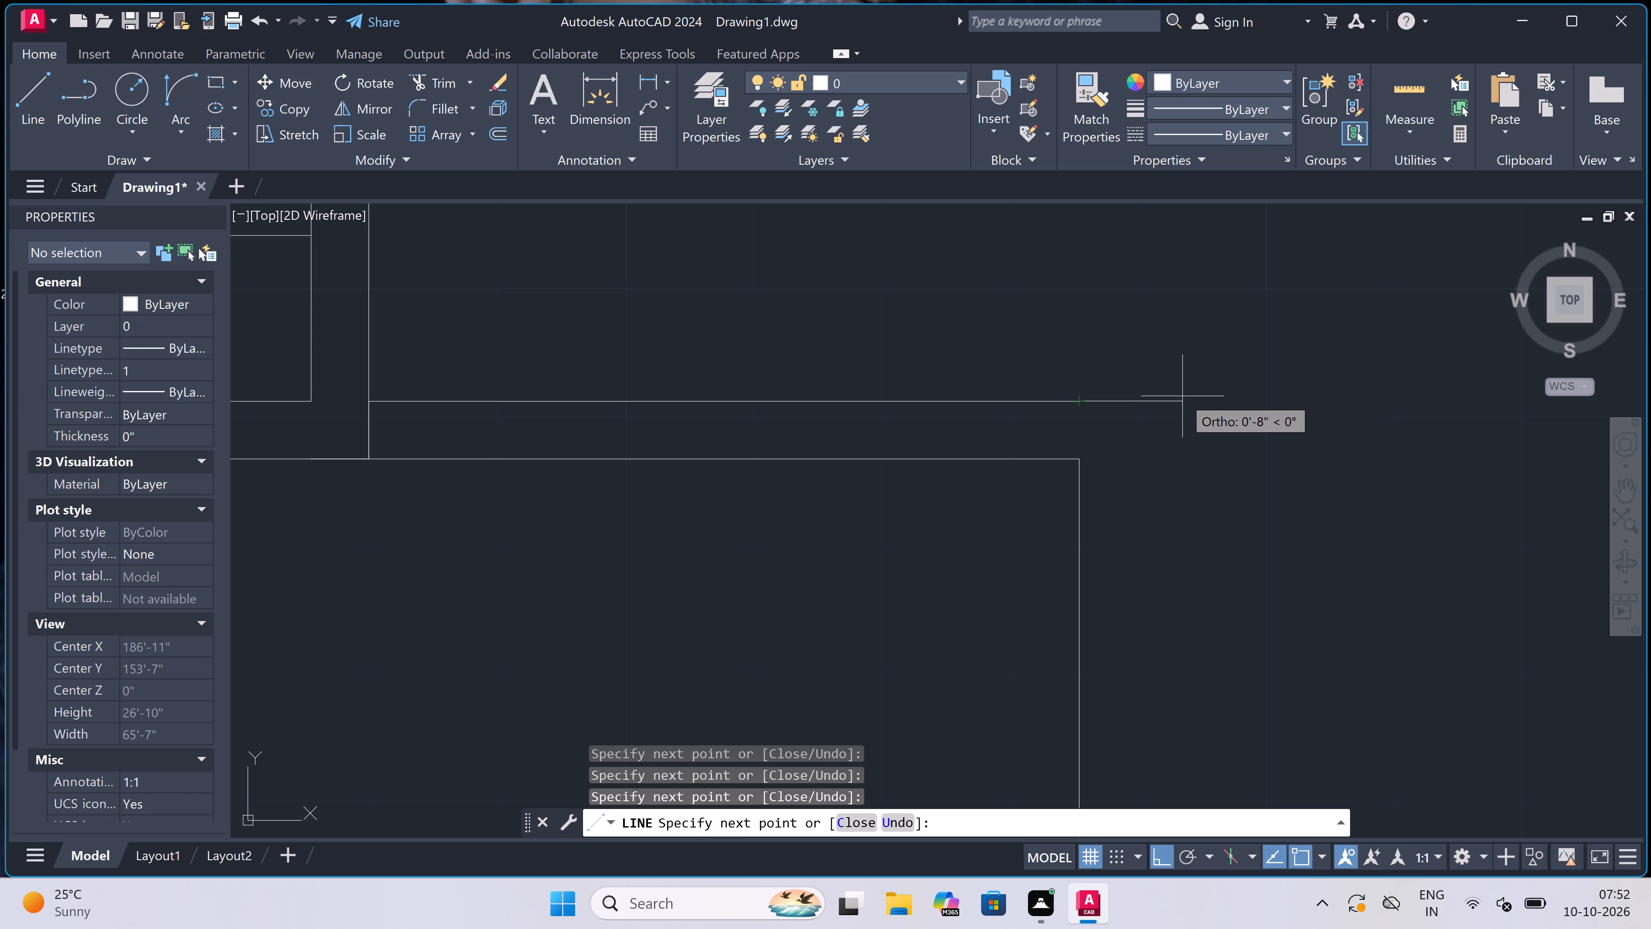
pyautogui.write('4.5"')
pyautogui.press('space')
pyautogui.scroll(-3, 1182, 396)
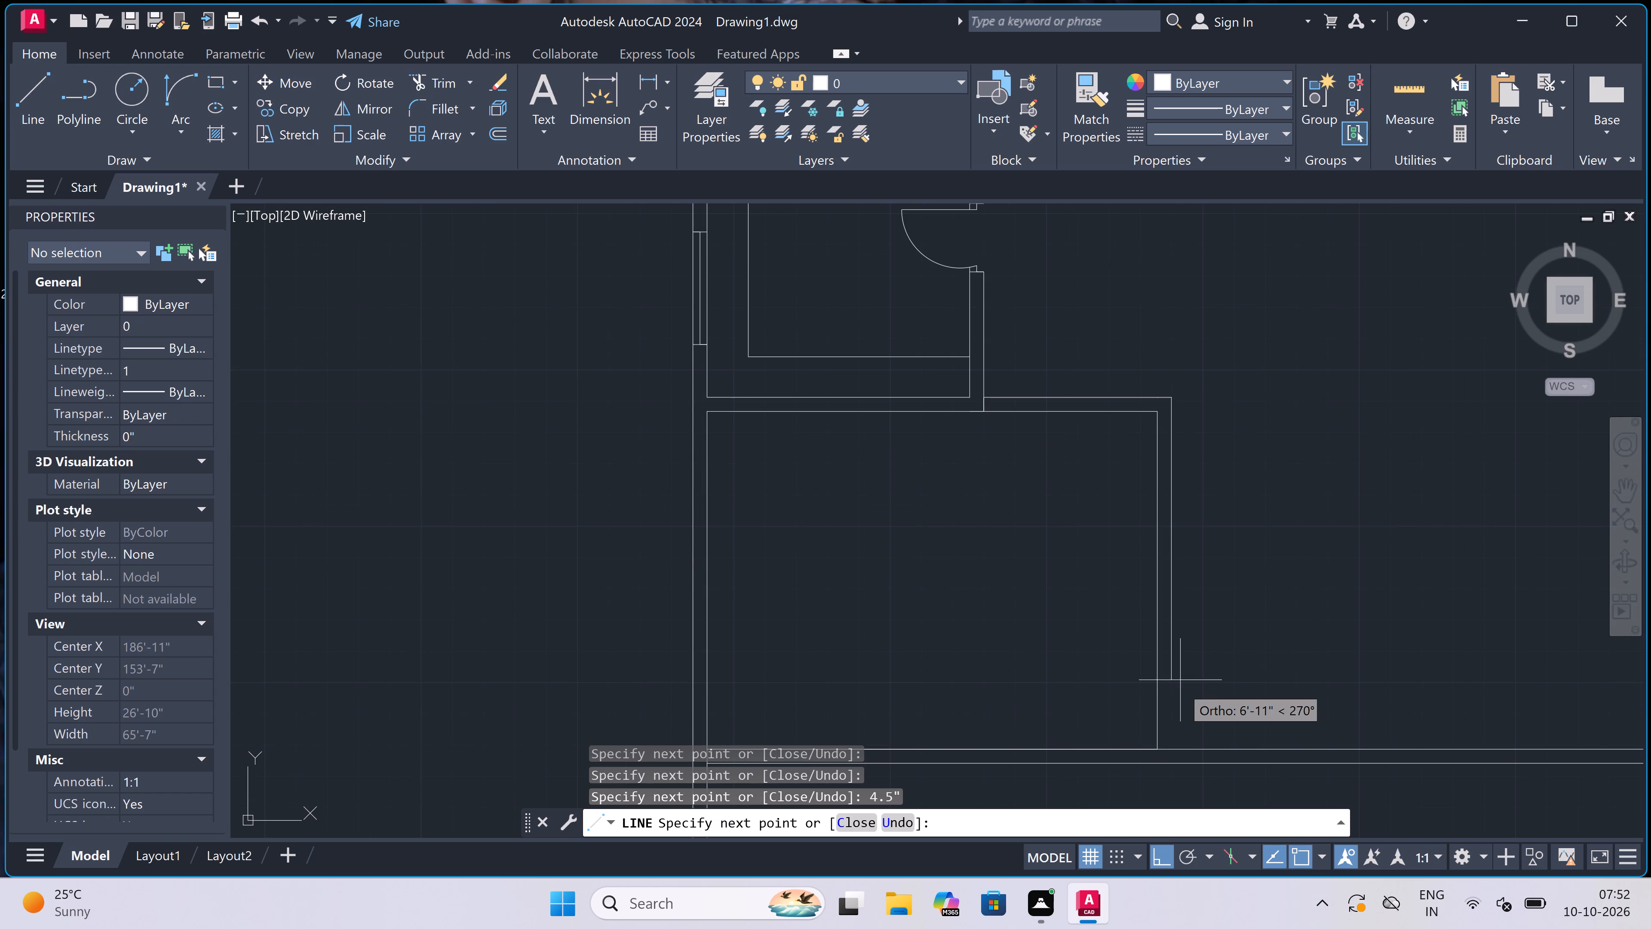
pyautogui.scroll(-2, 1178, 687)
pyautogui.scroll(3, 1169, 726)
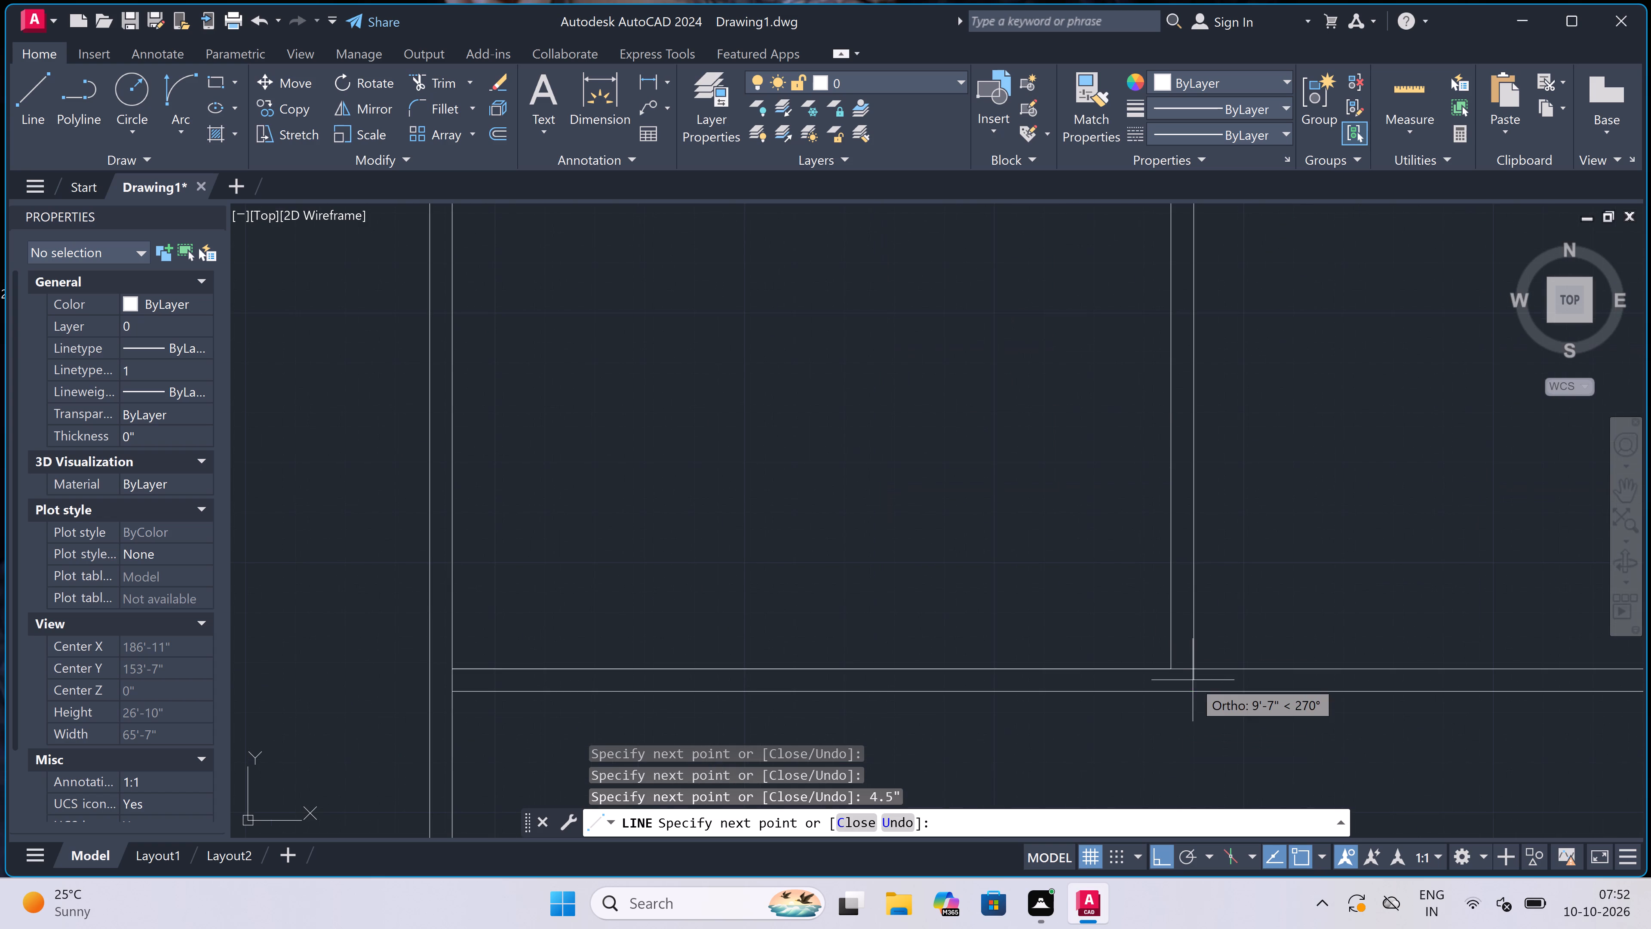
pyautogui.scroll(2, 1218, 665)
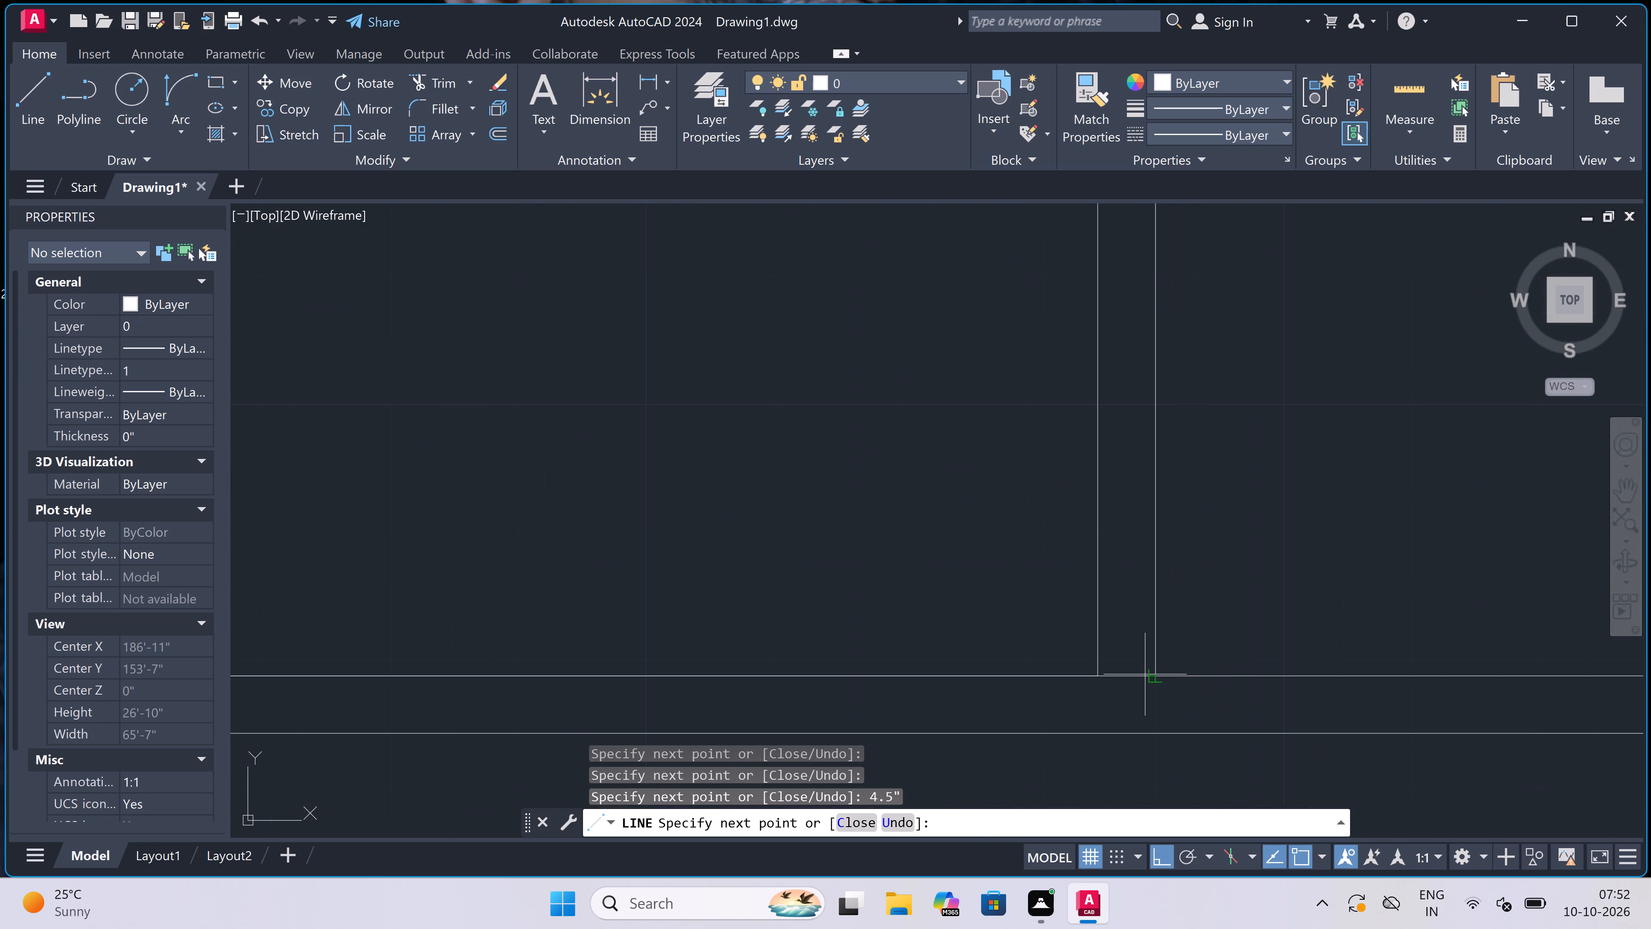
pyautogui.click(1157, 668)
pyautogui.press('Escape')
# Draw a door jamb across the new room's right wall just below its upper corner, with a 2" midpoint stub and 3' leaf into the room.
pyautogui.scroll(-2, 980, 468)
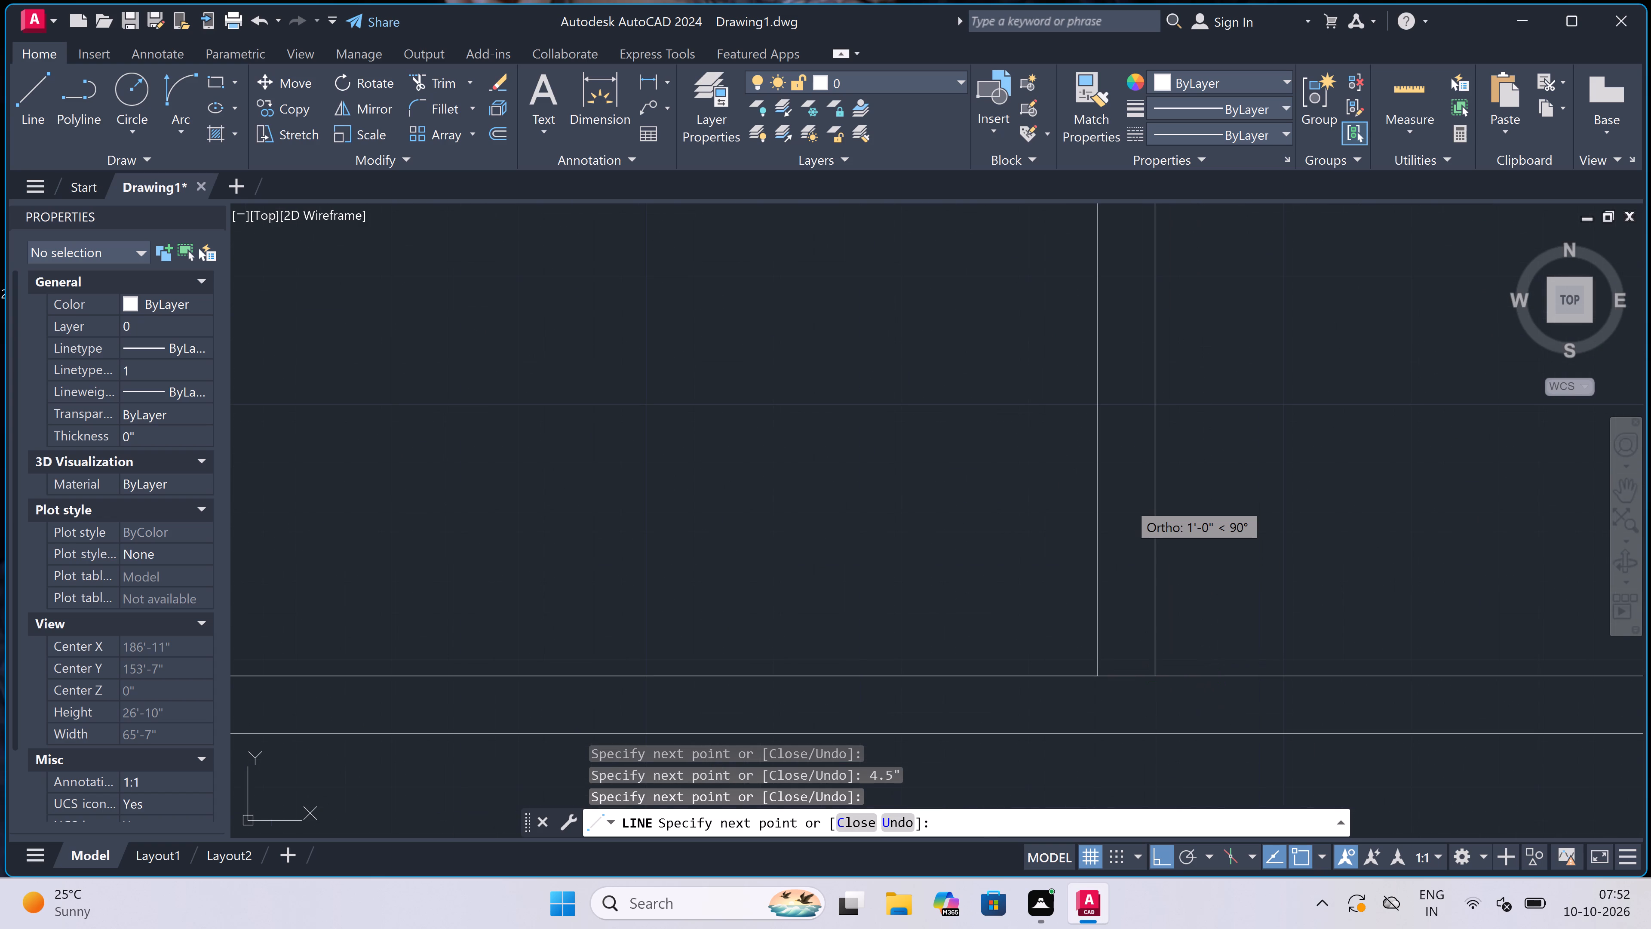
pyautogui.scroll(-3, 979, 471)
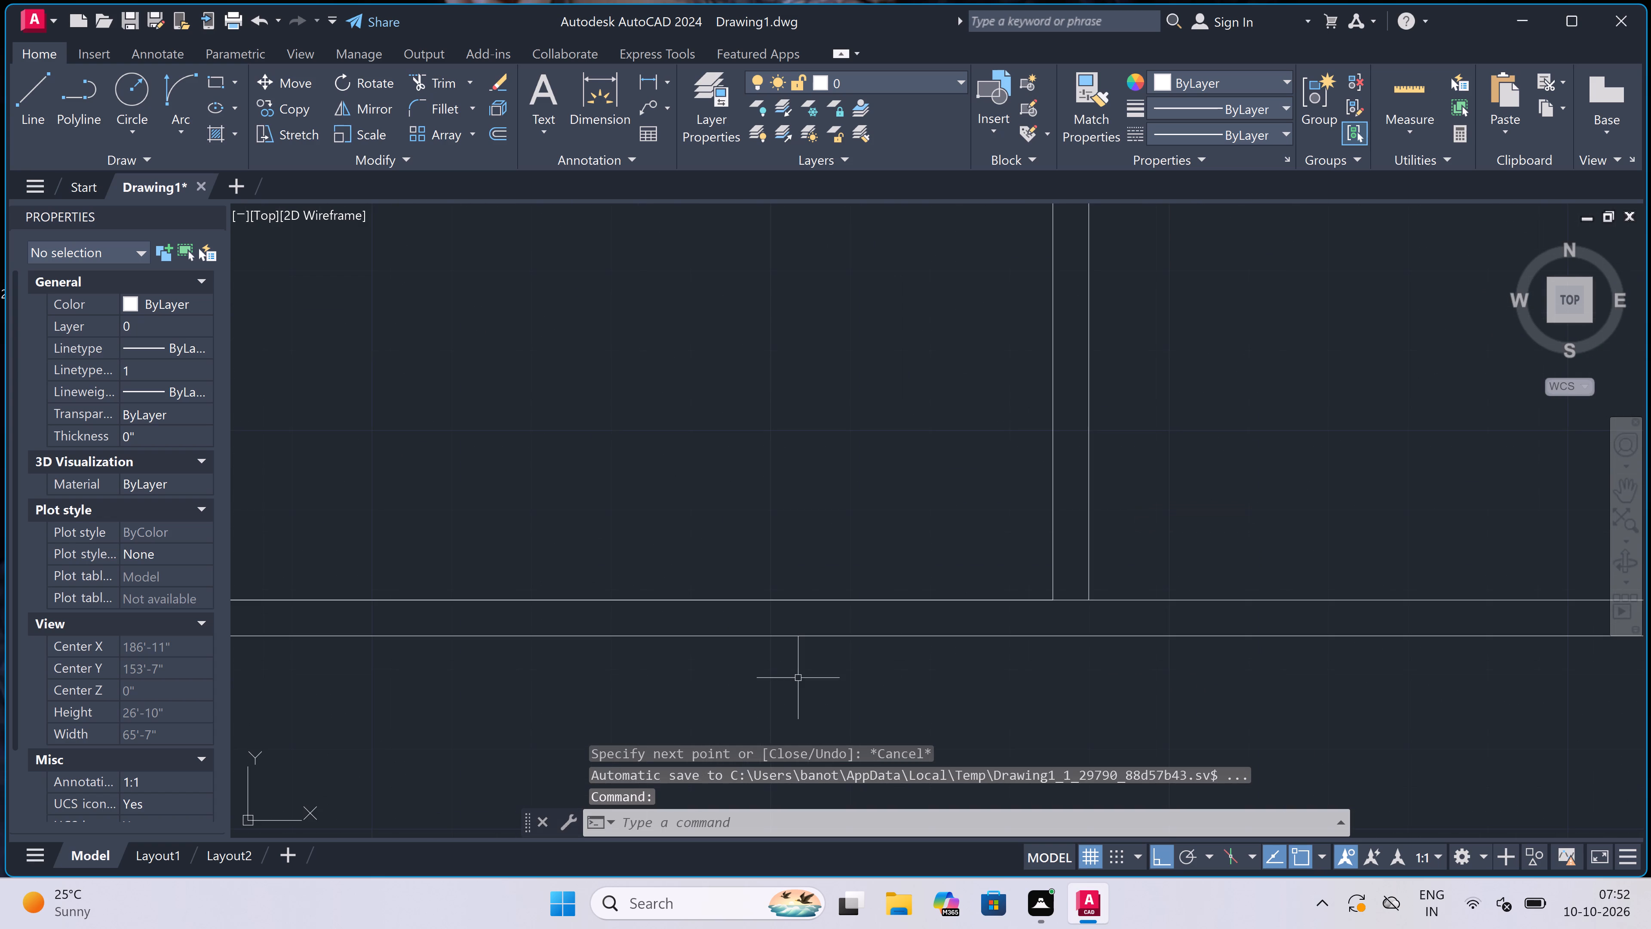
pyautogui.scroll(-6, 847, 603)
pyautogui.scroll(3, 847, 572)
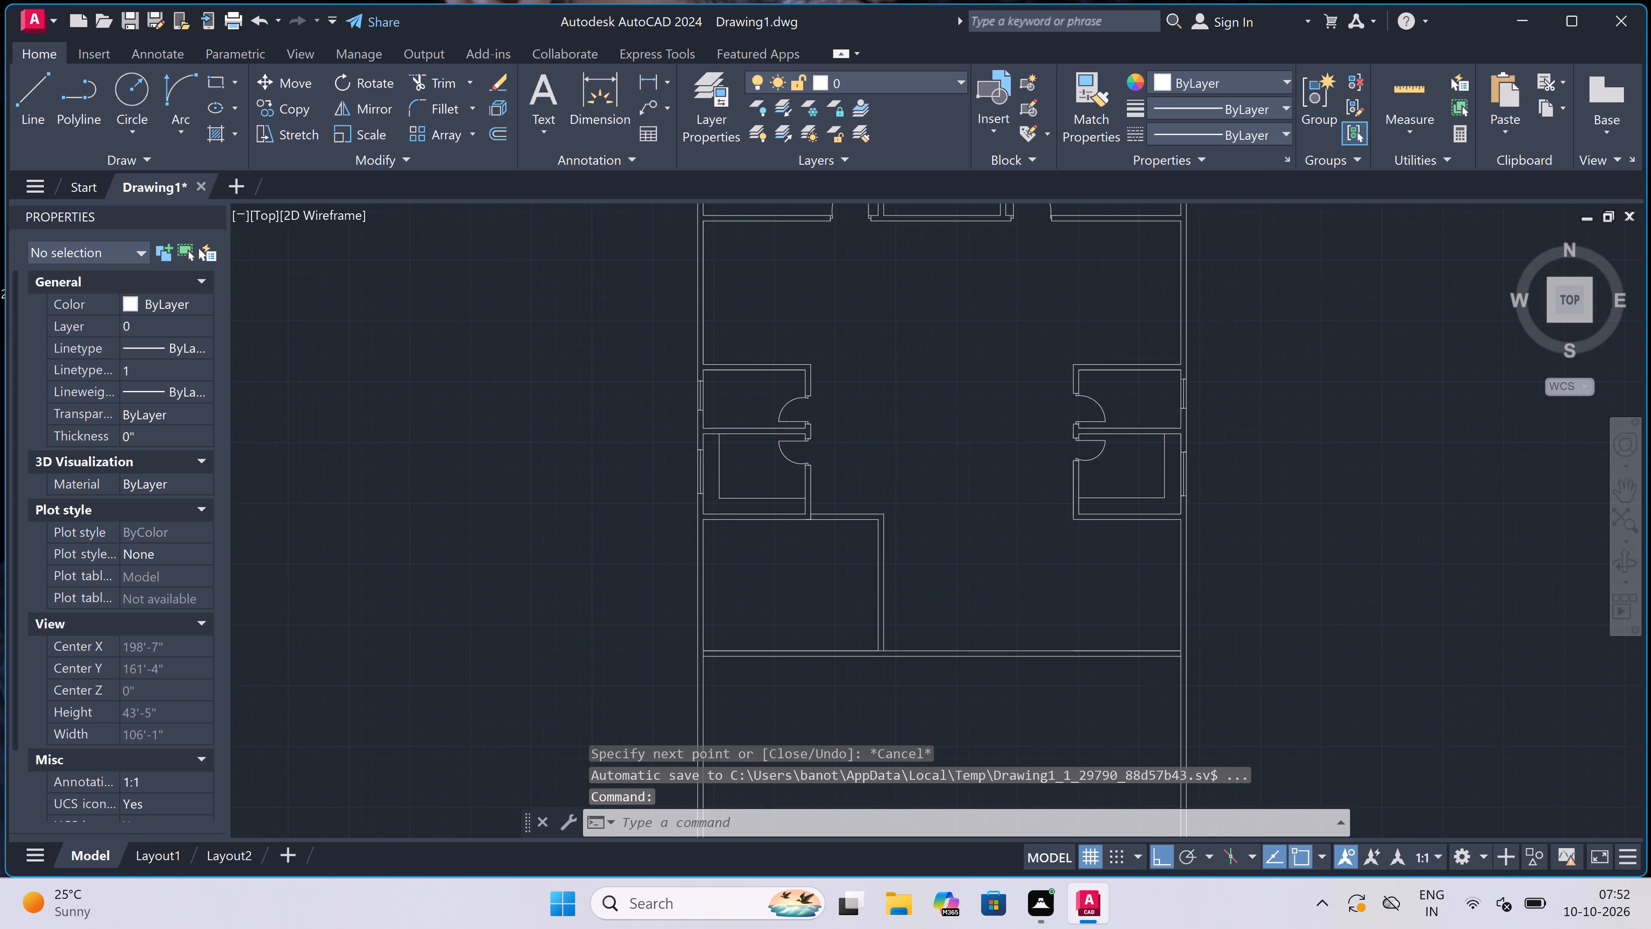
pyautogui.press('l')
pyautogui.press('space')
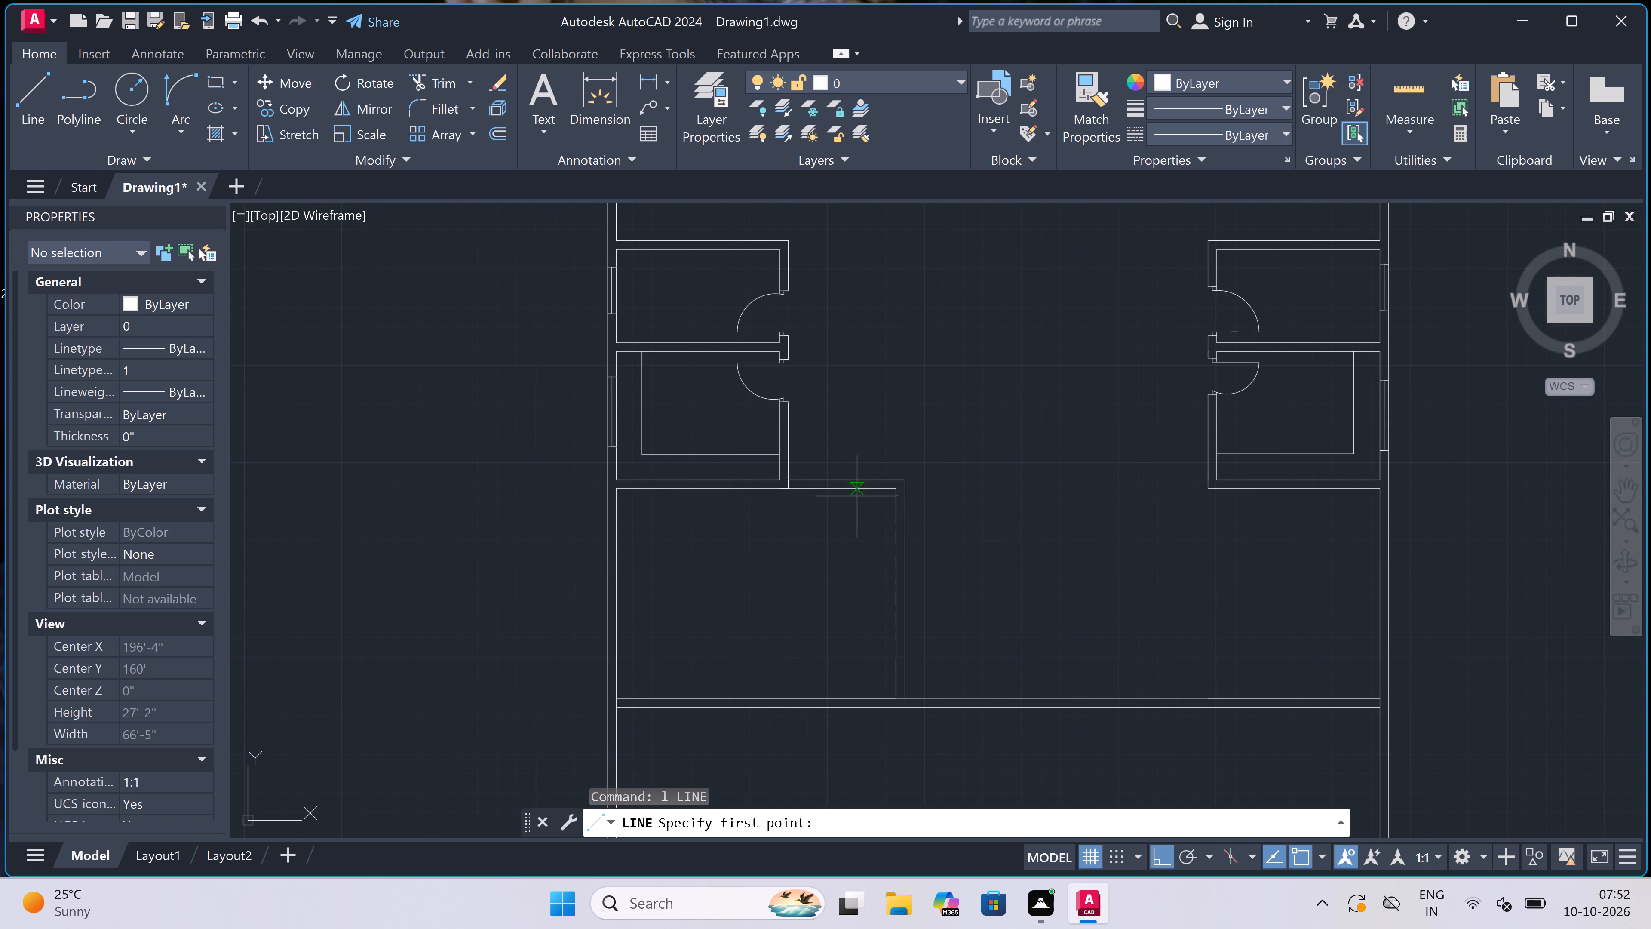
pyautogui.scroll(2, 878, 509)
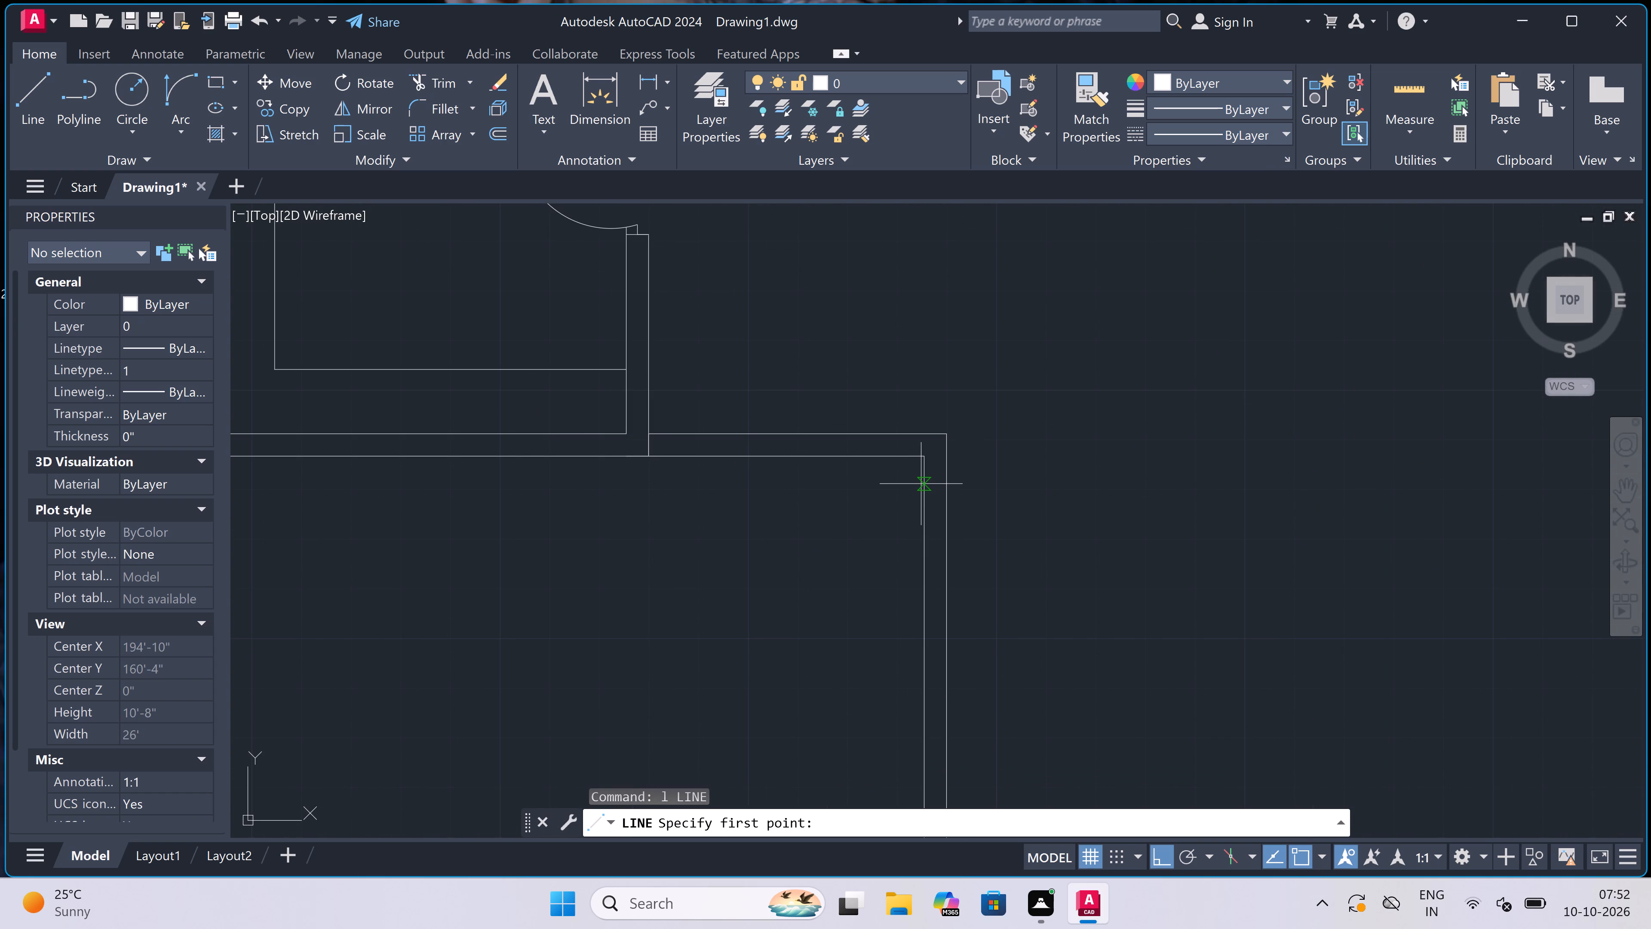
pyautogui.click(921, 484)
pyautogui.scroll(2, 921, 483)
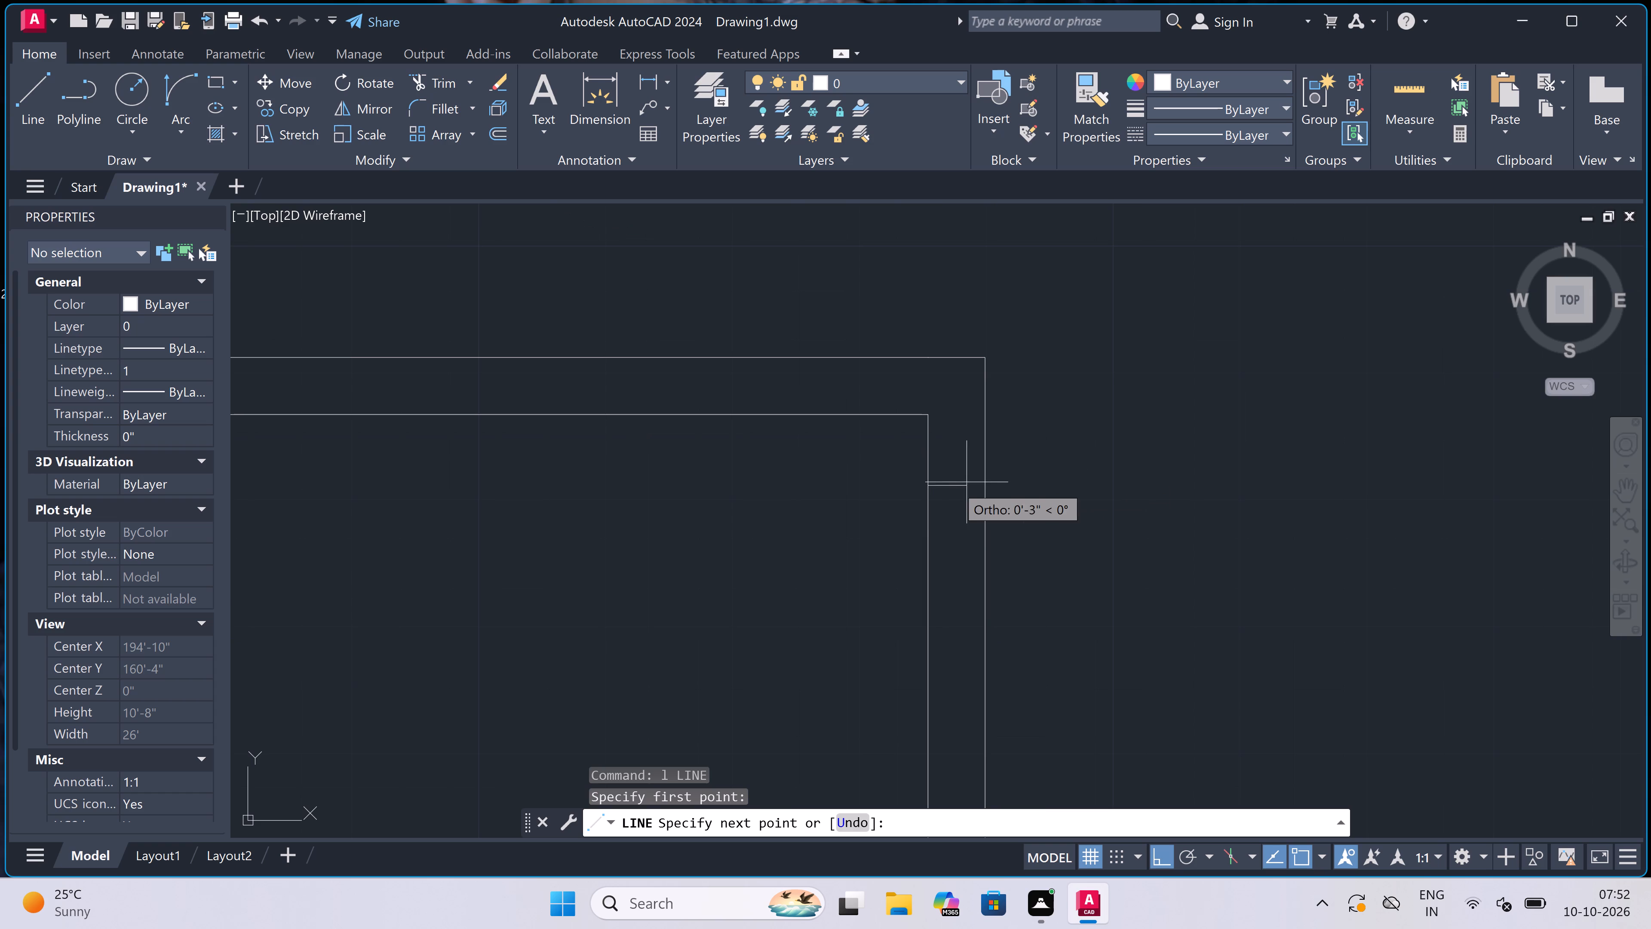
pyautogui.click(987, 483)
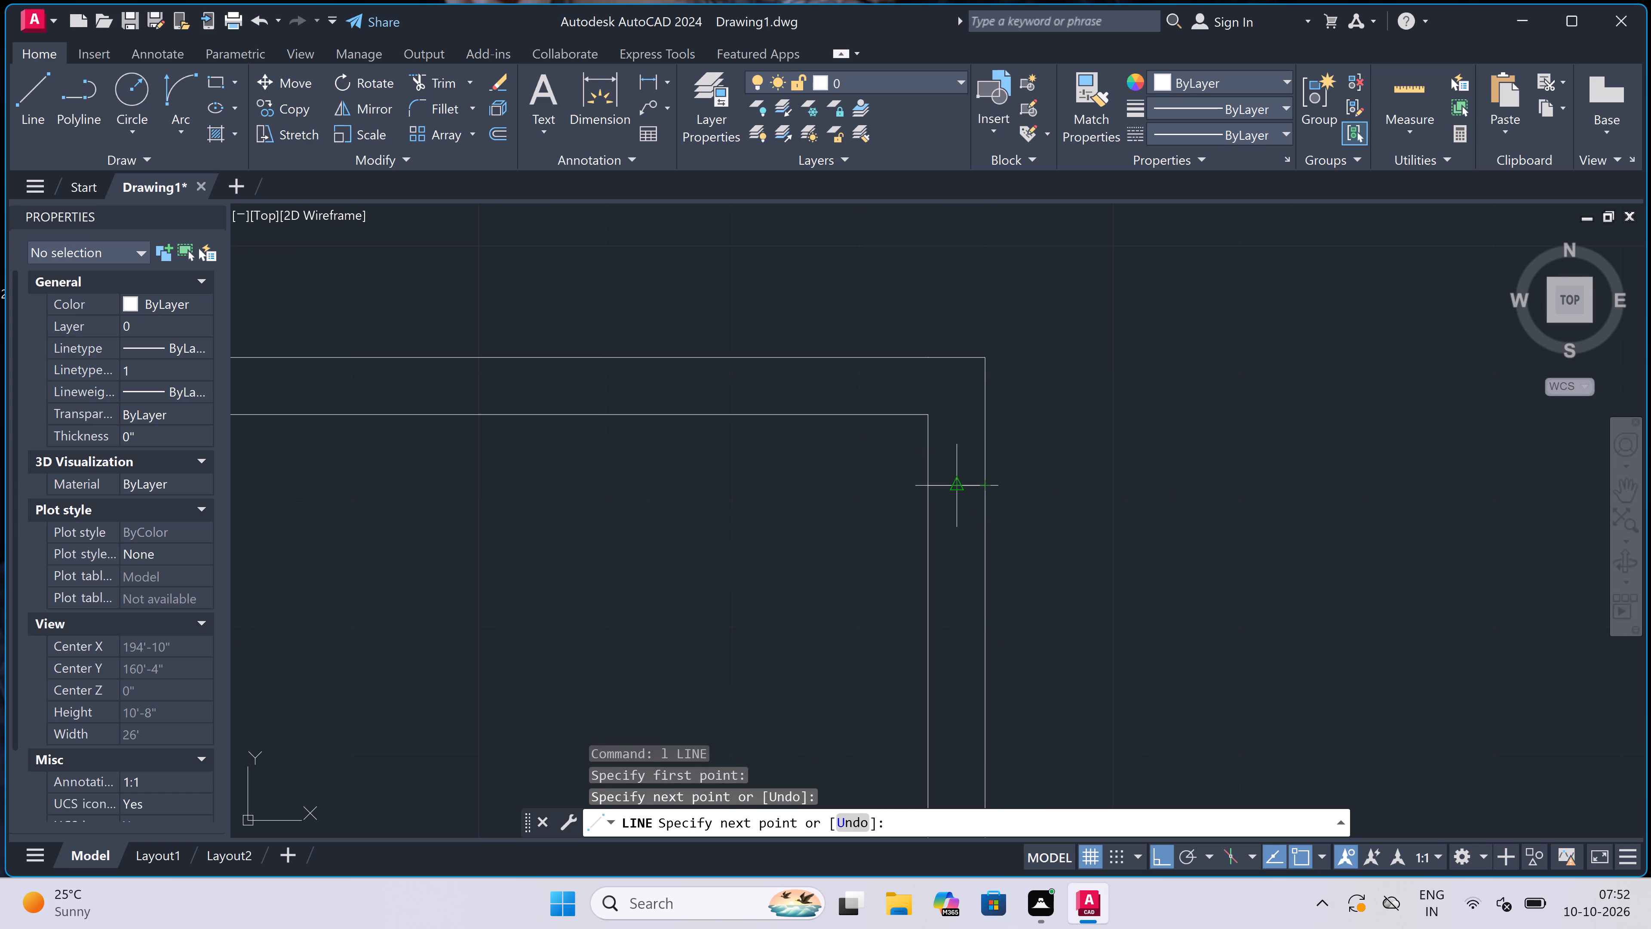
pyautogui.click(957, 490)
pyautogui.press('2')
pyautogui.write('"')
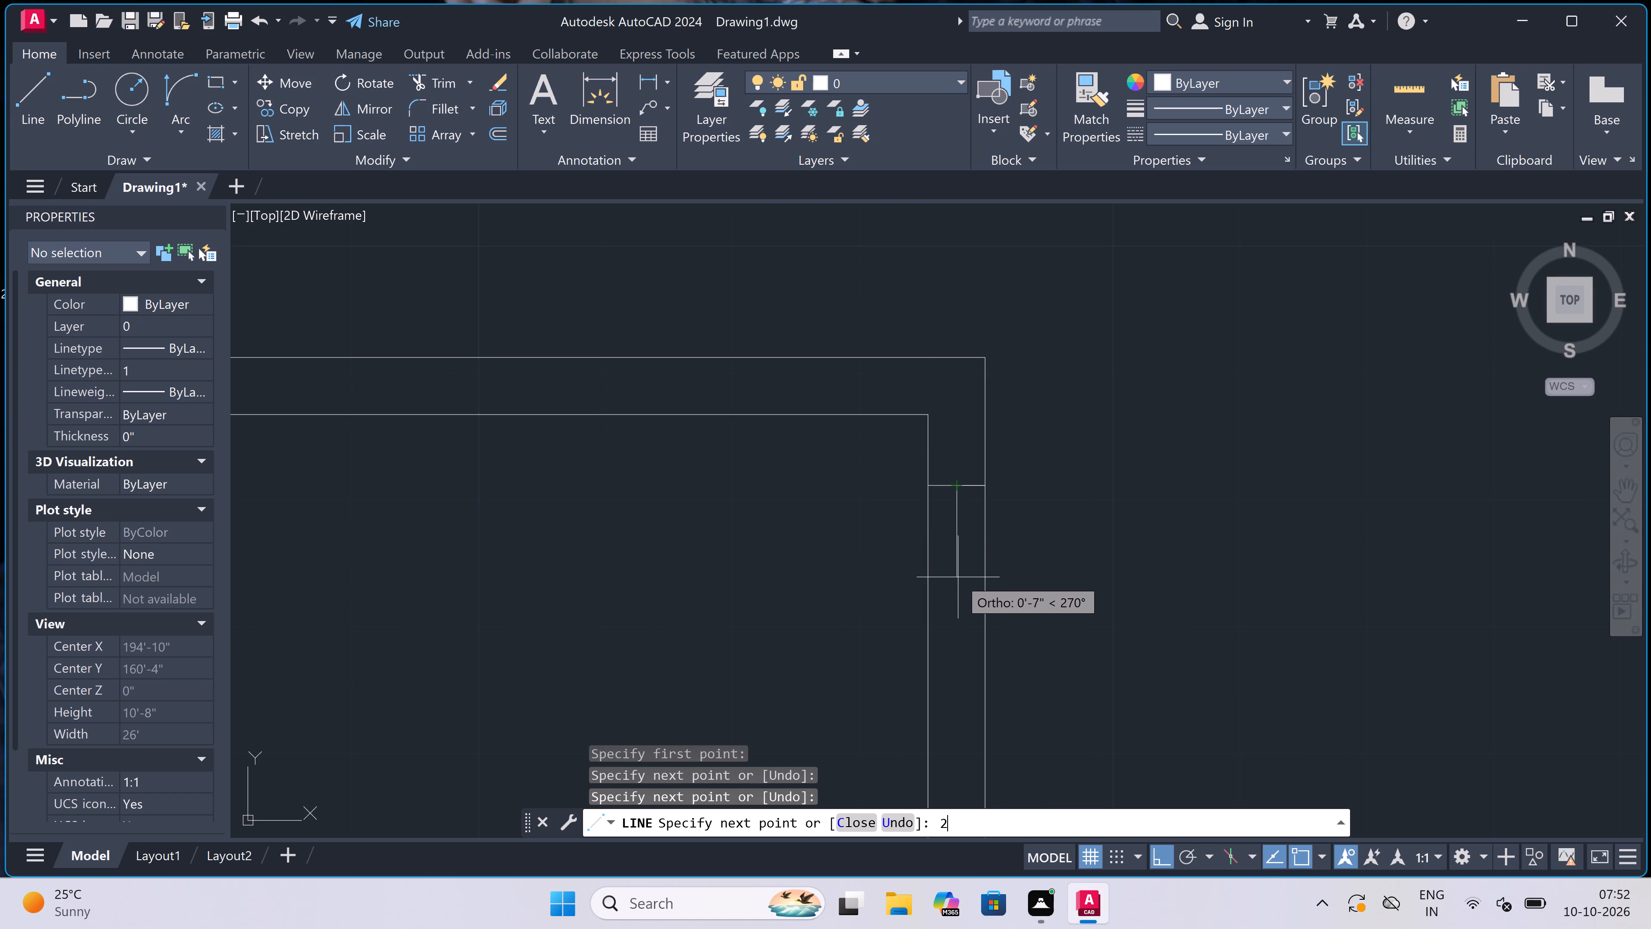
pyautogui.press('space')
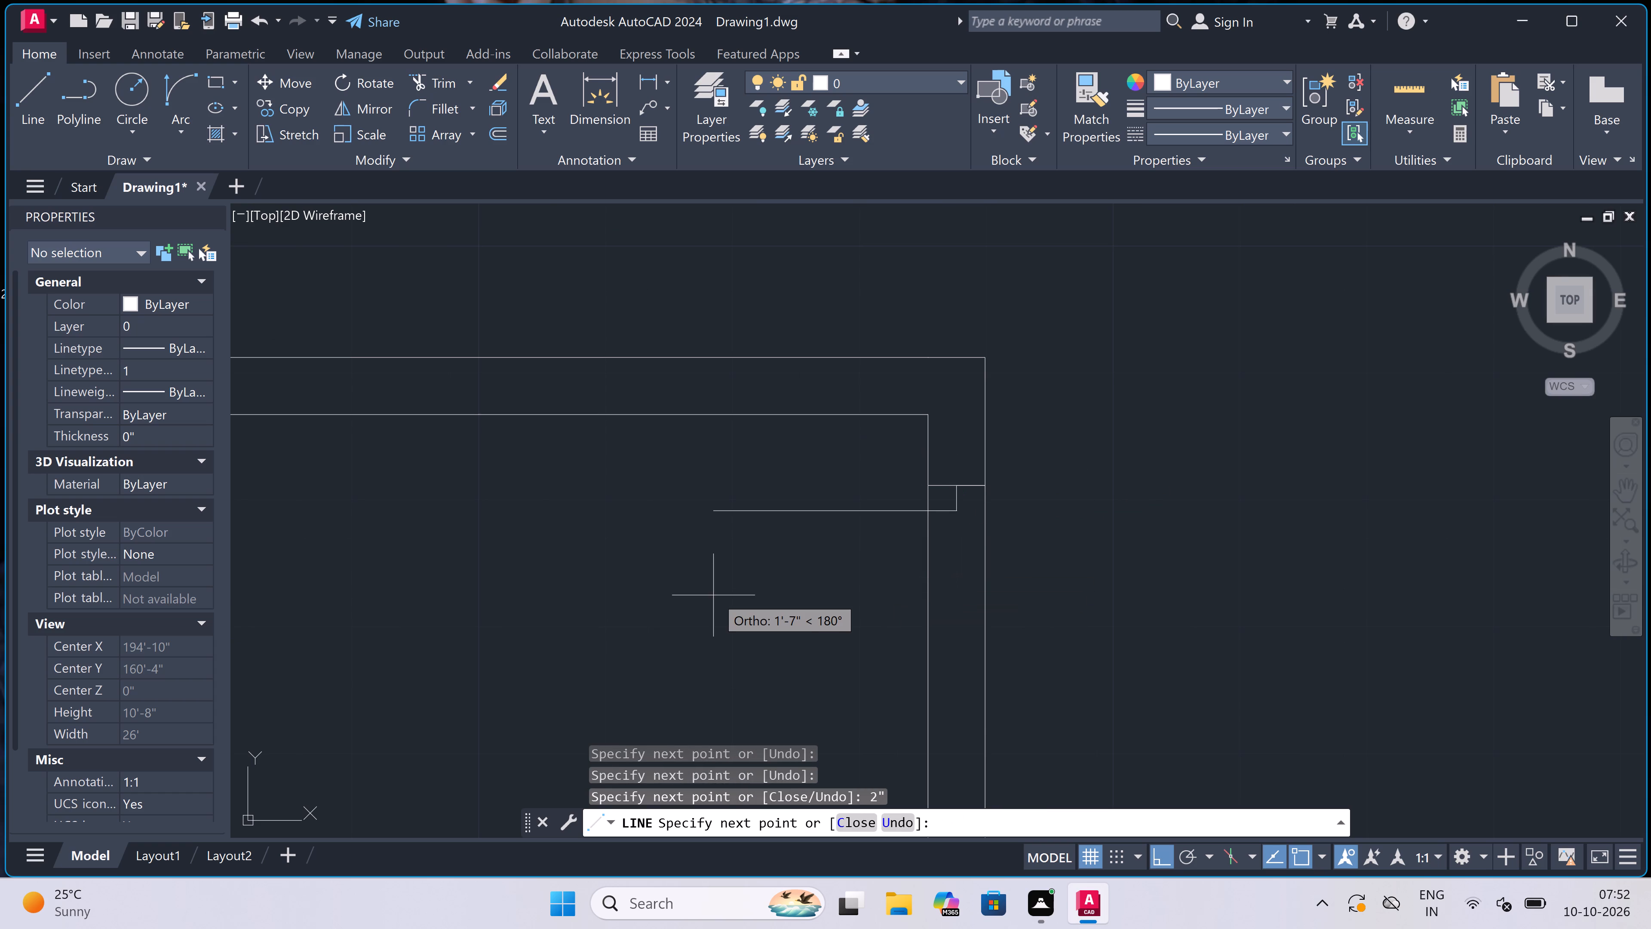
pyautogui.write("3'")
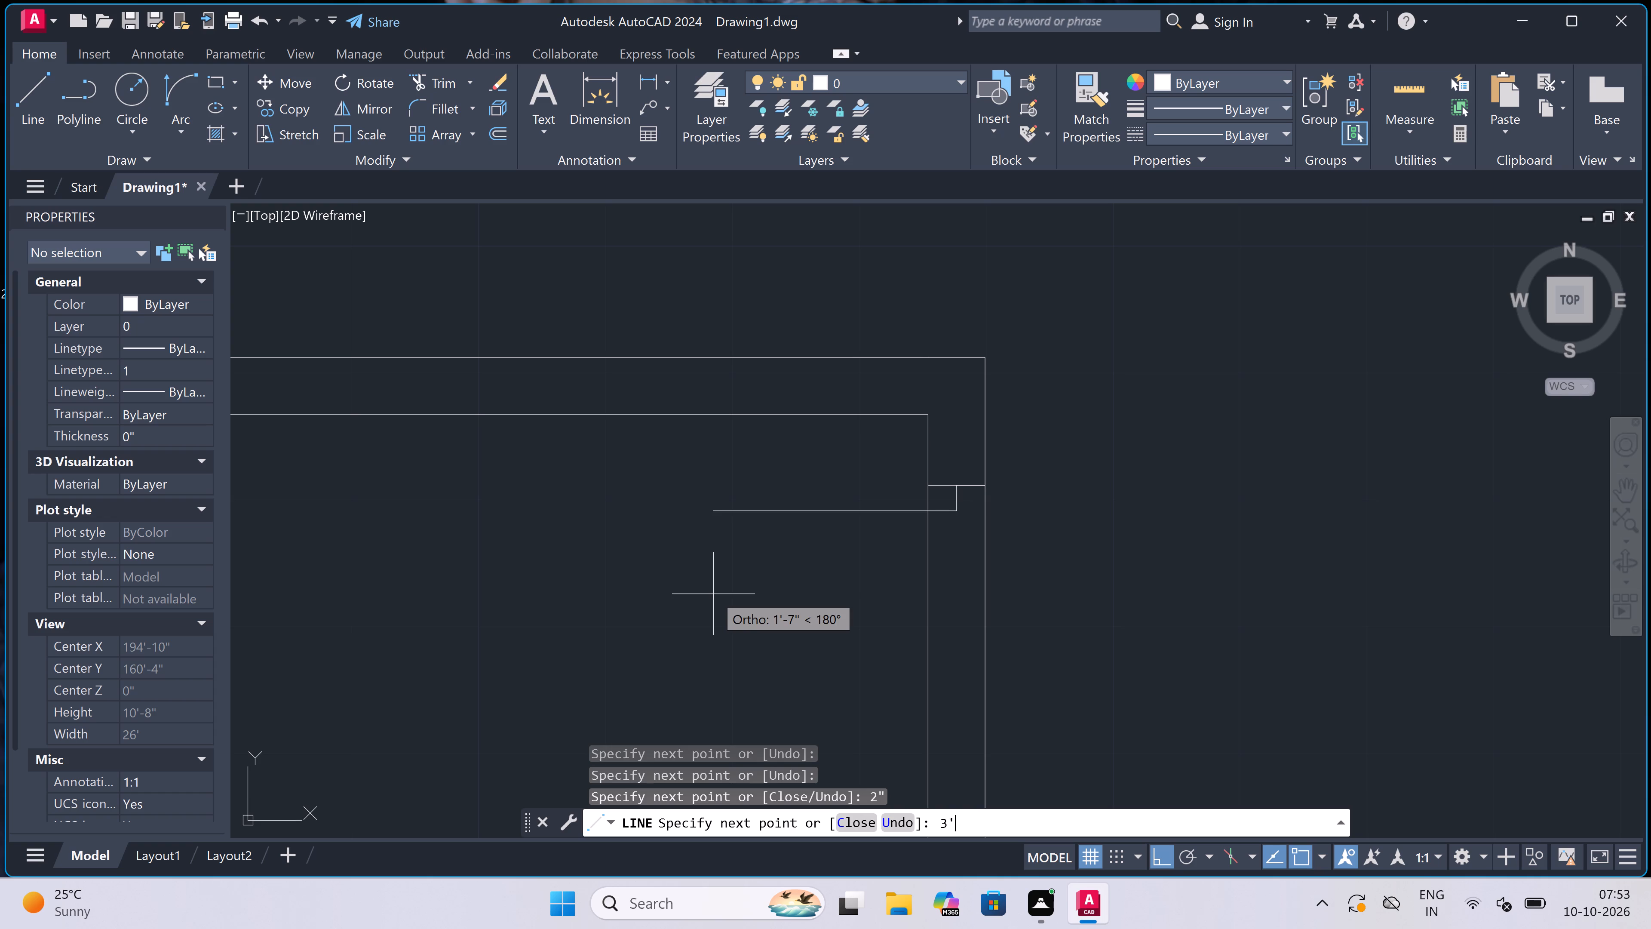
pyautogui.press('space')
pyautogui.press('Escape')
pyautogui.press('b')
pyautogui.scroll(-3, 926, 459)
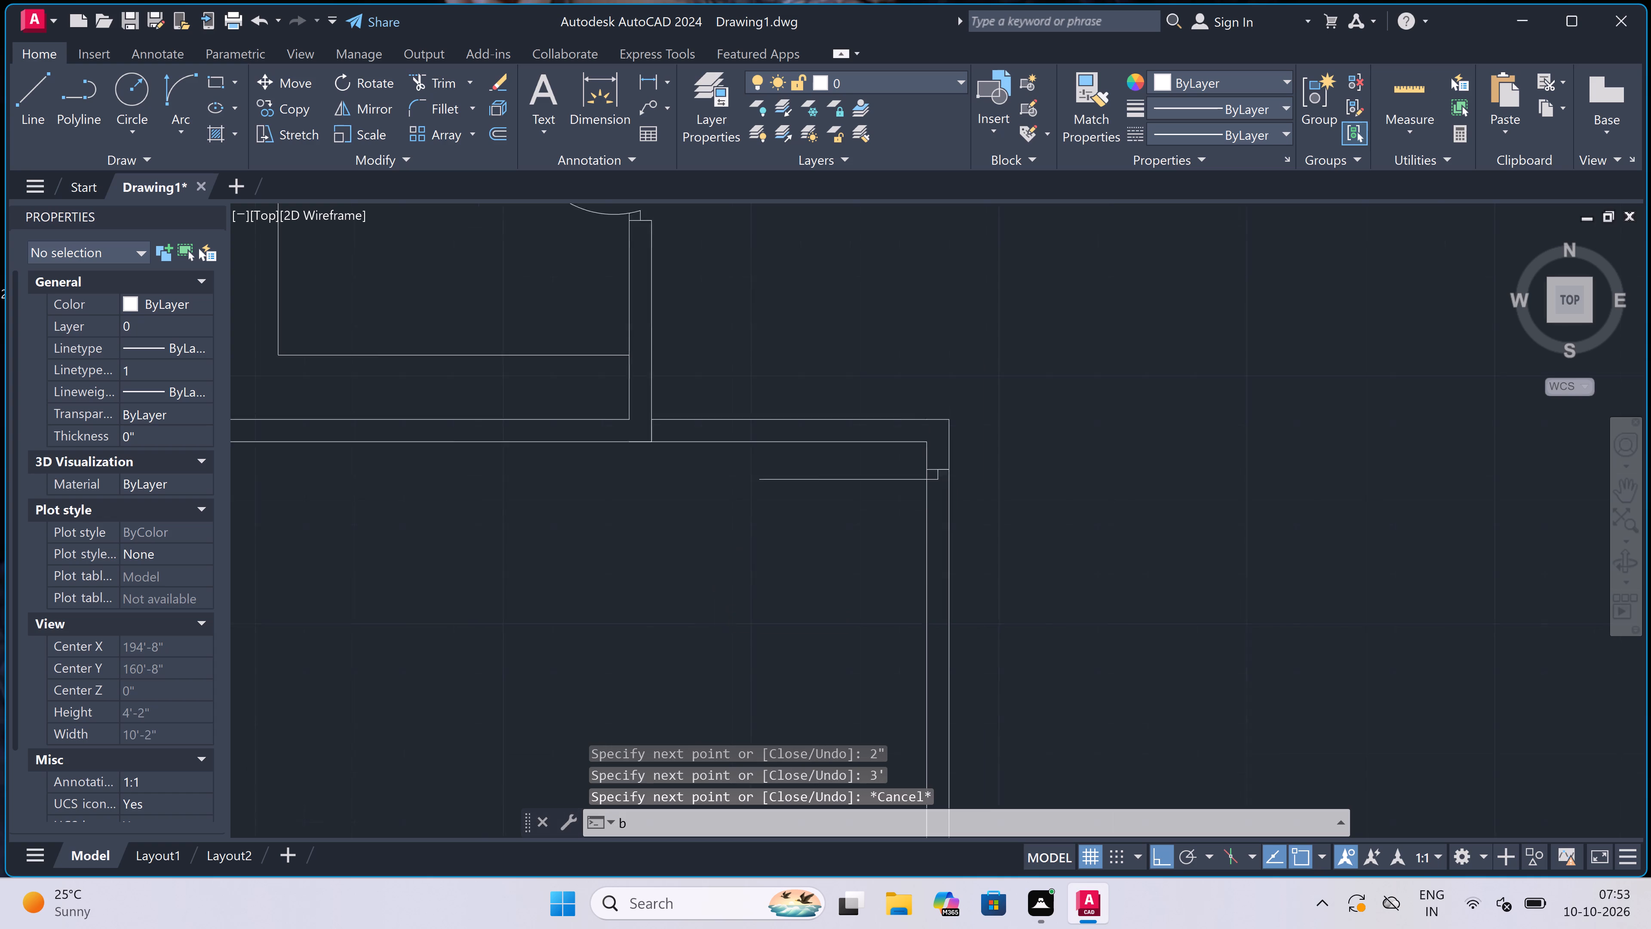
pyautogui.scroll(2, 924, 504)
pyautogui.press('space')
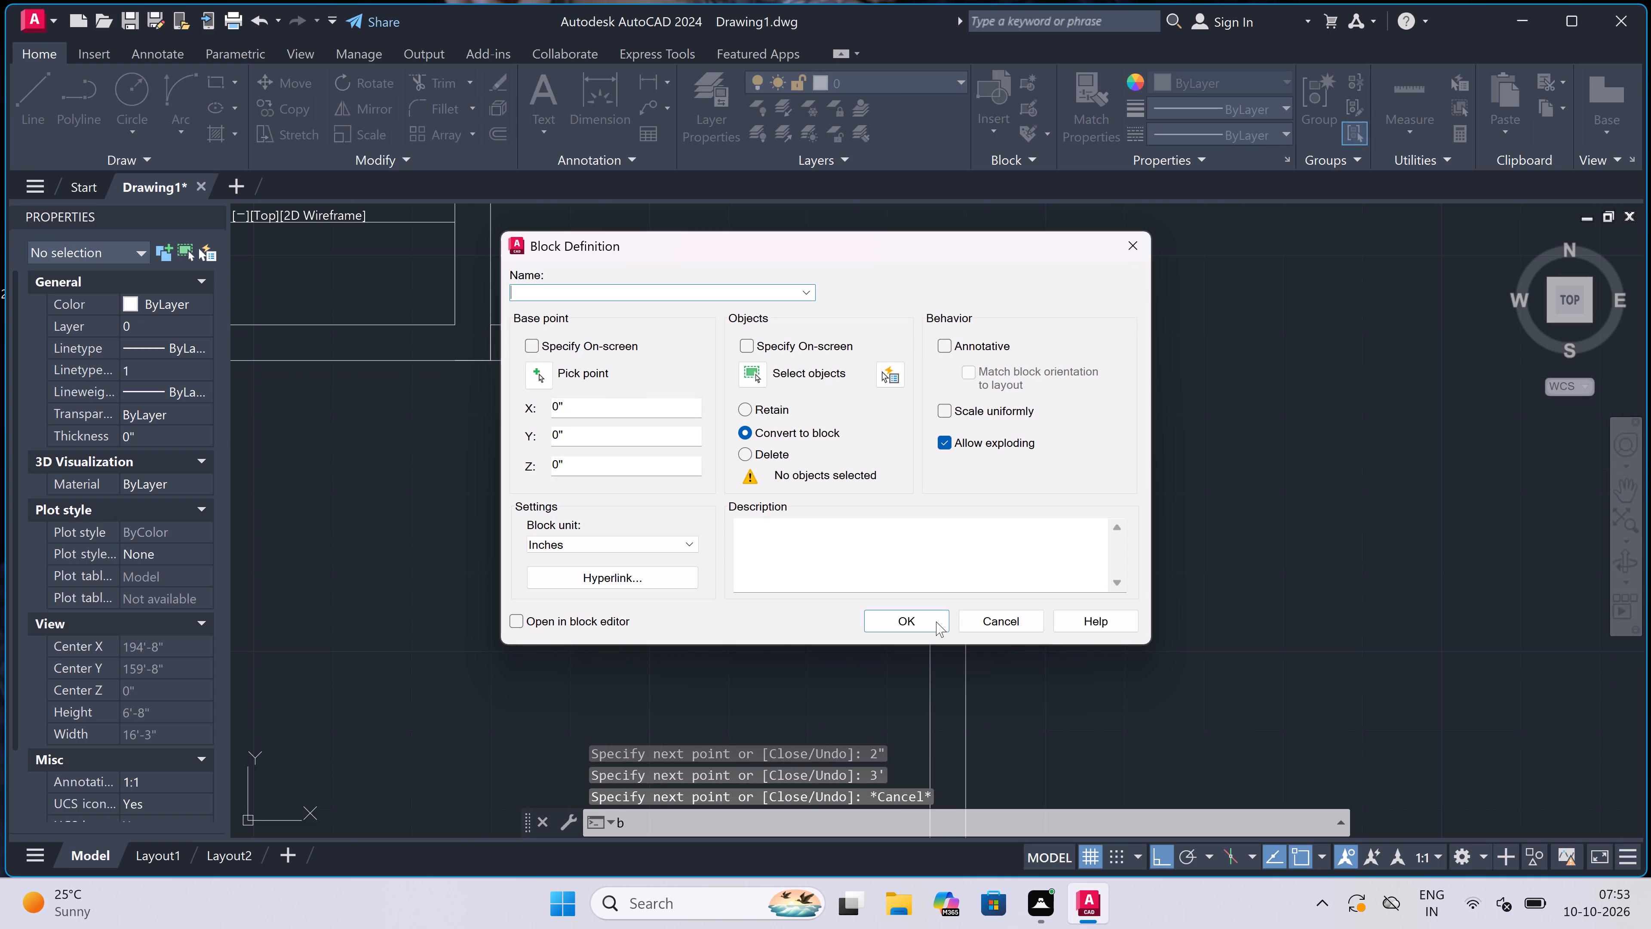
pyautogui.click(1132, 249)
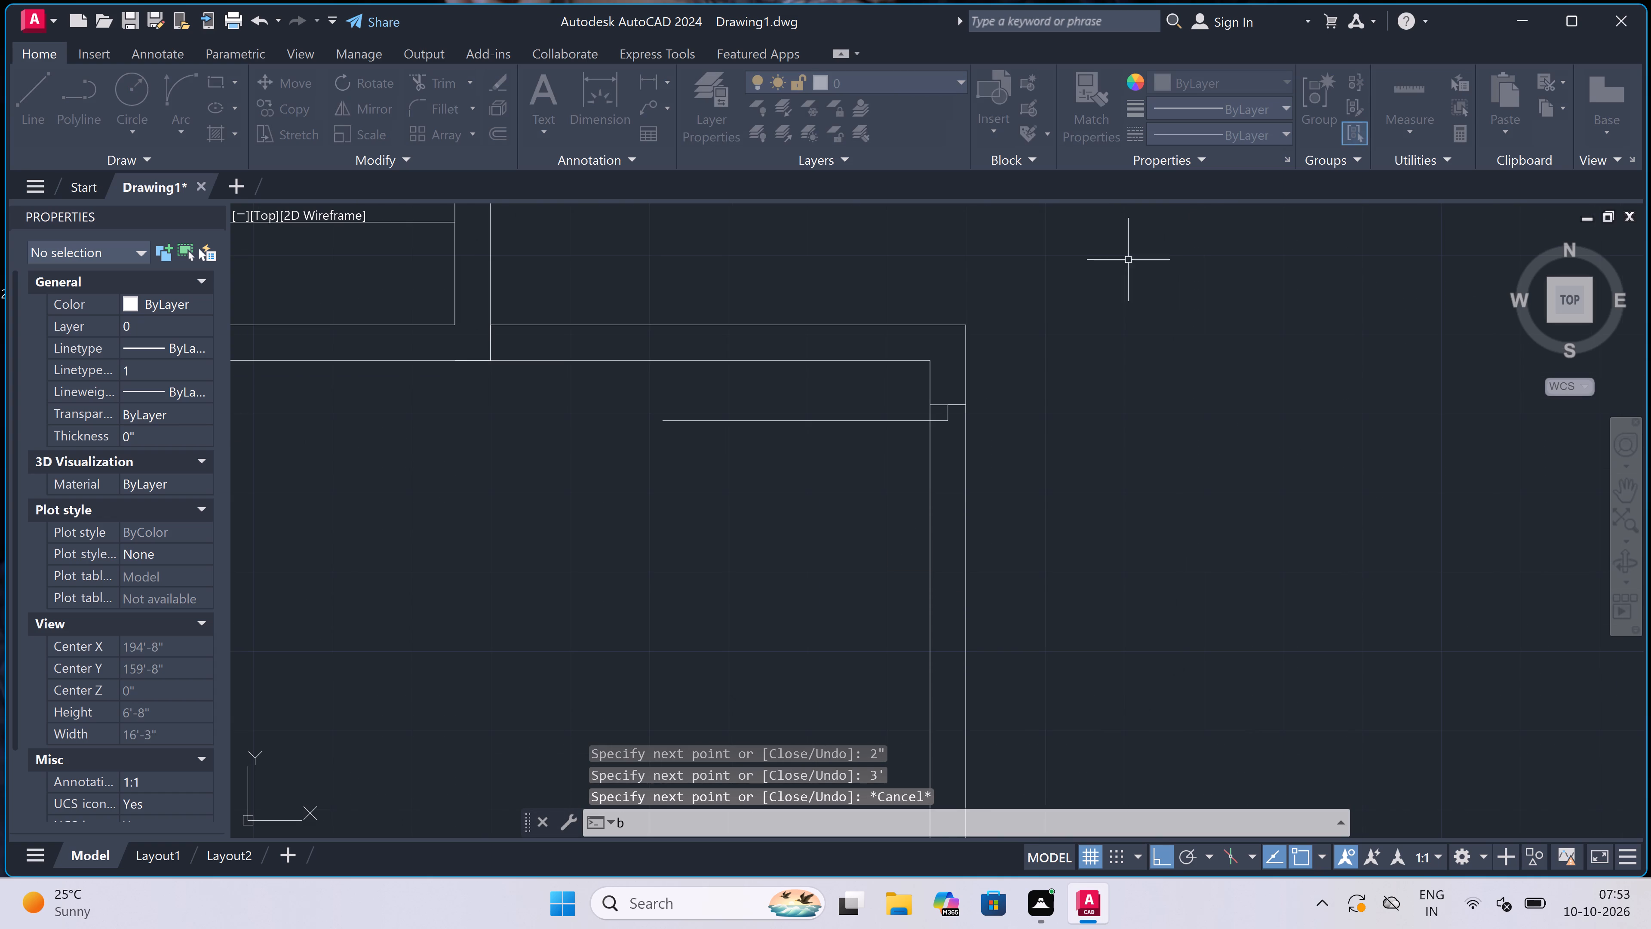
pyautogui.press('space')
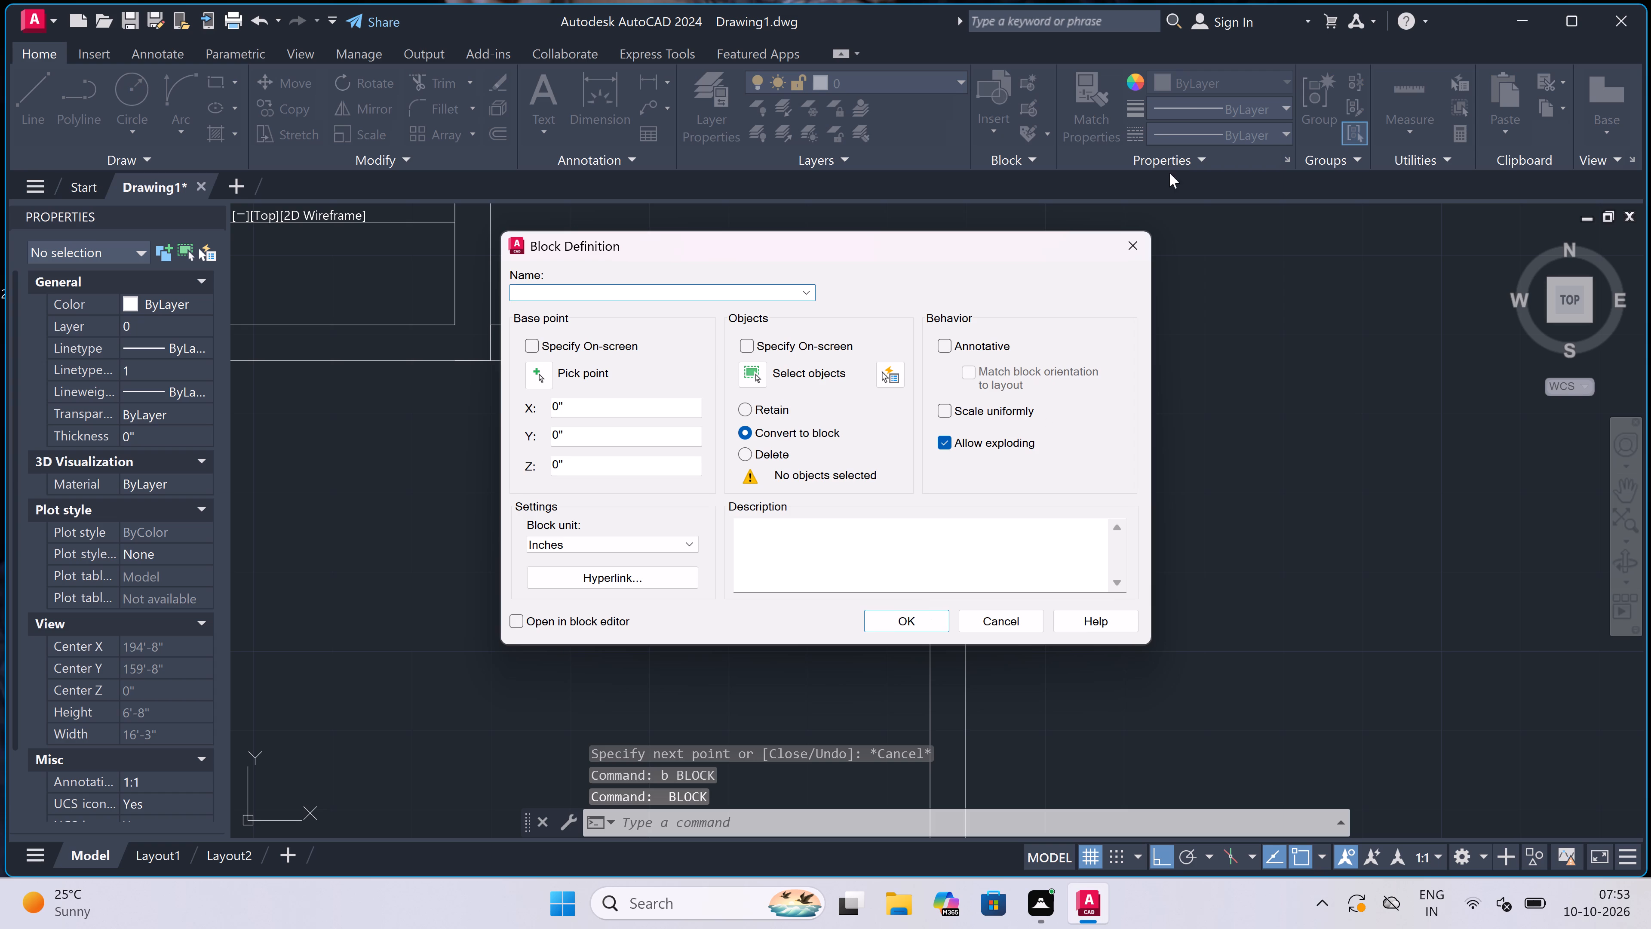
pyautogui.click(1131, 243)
# Draw the opposite door jamb across the same wall further down, with a 2" stub running upward from its midpoint.
pyautogui.press('l')
pyautogui.press('space')
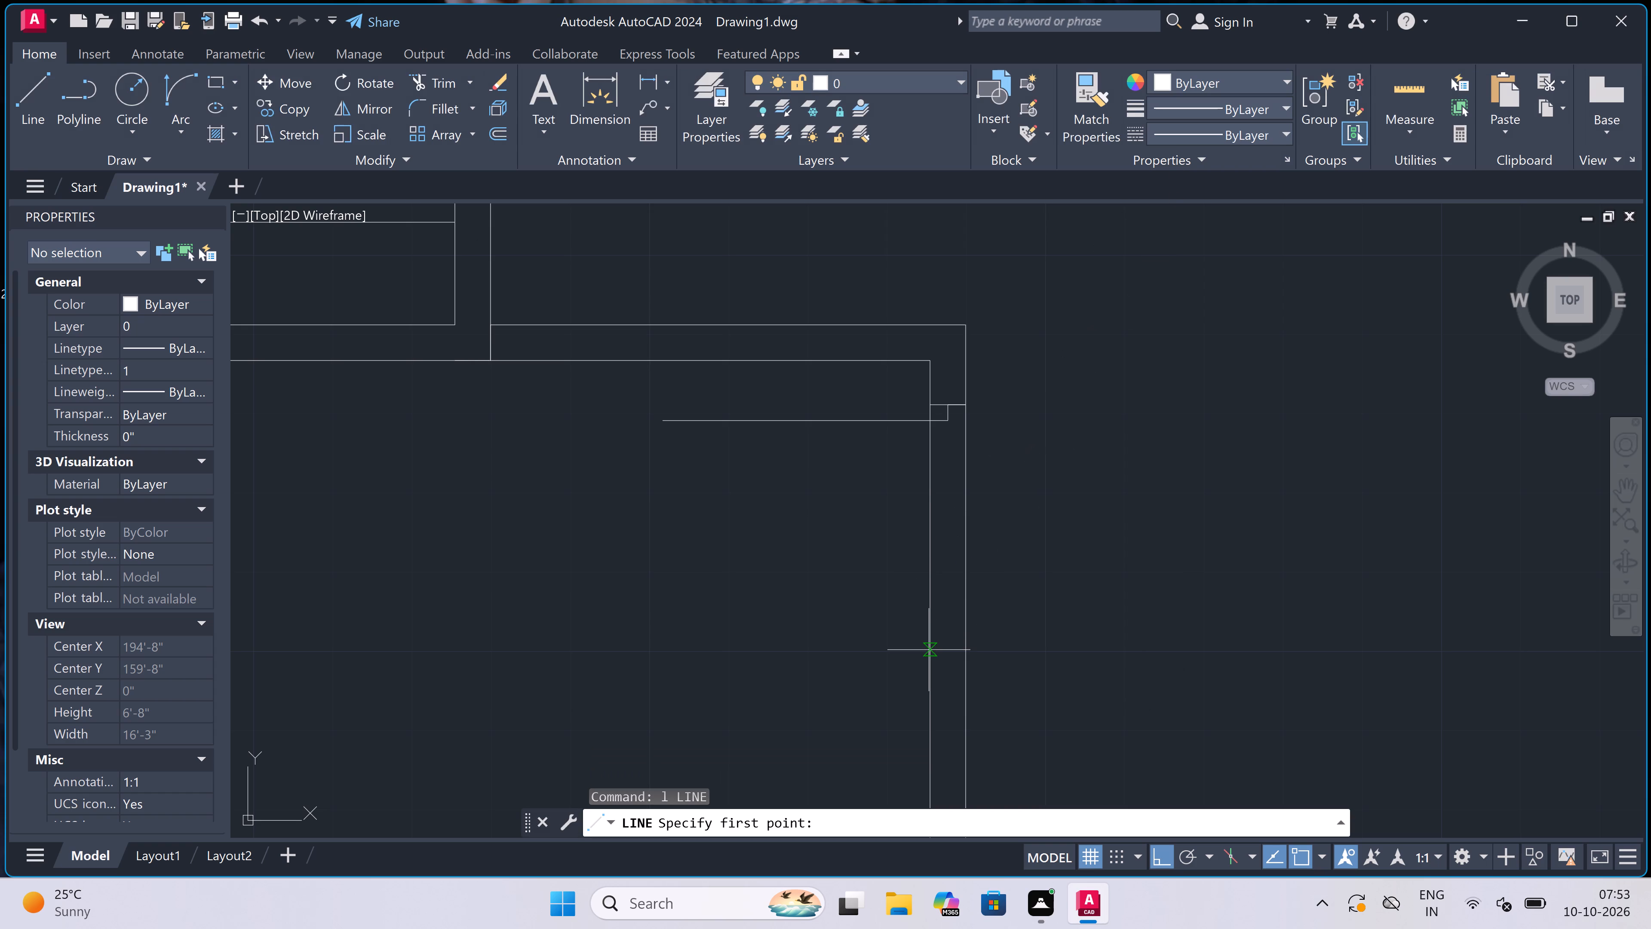
pyautogui.click(928, 630)
pyautogui.doubleClick(958, 629)
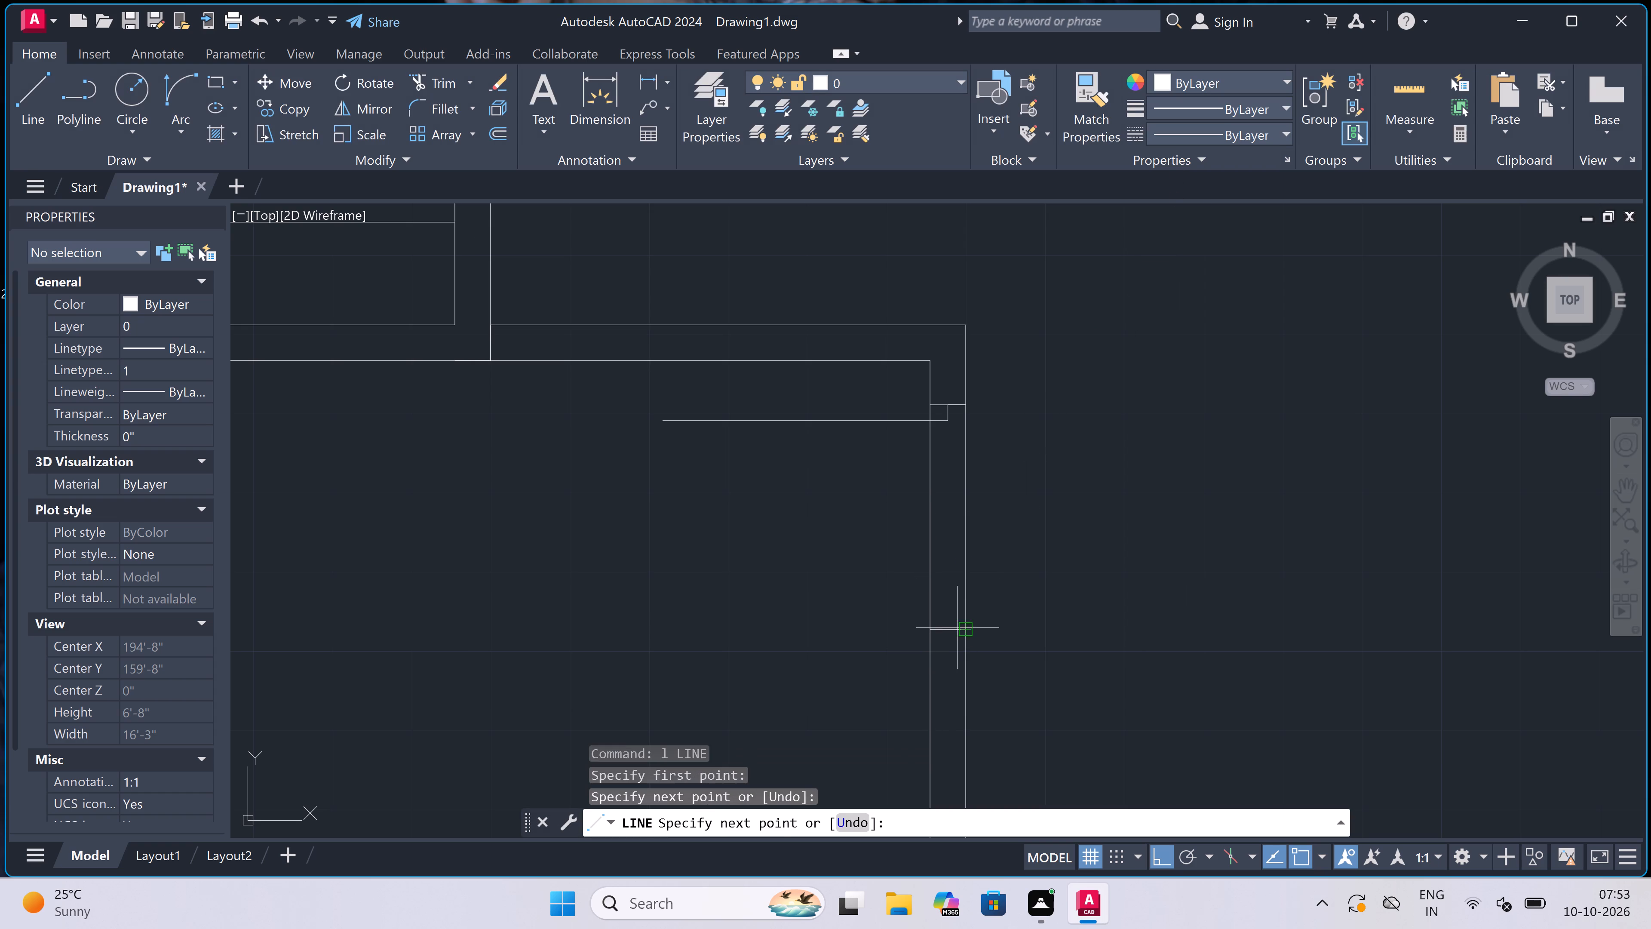
pyautogui.click(950, 627)
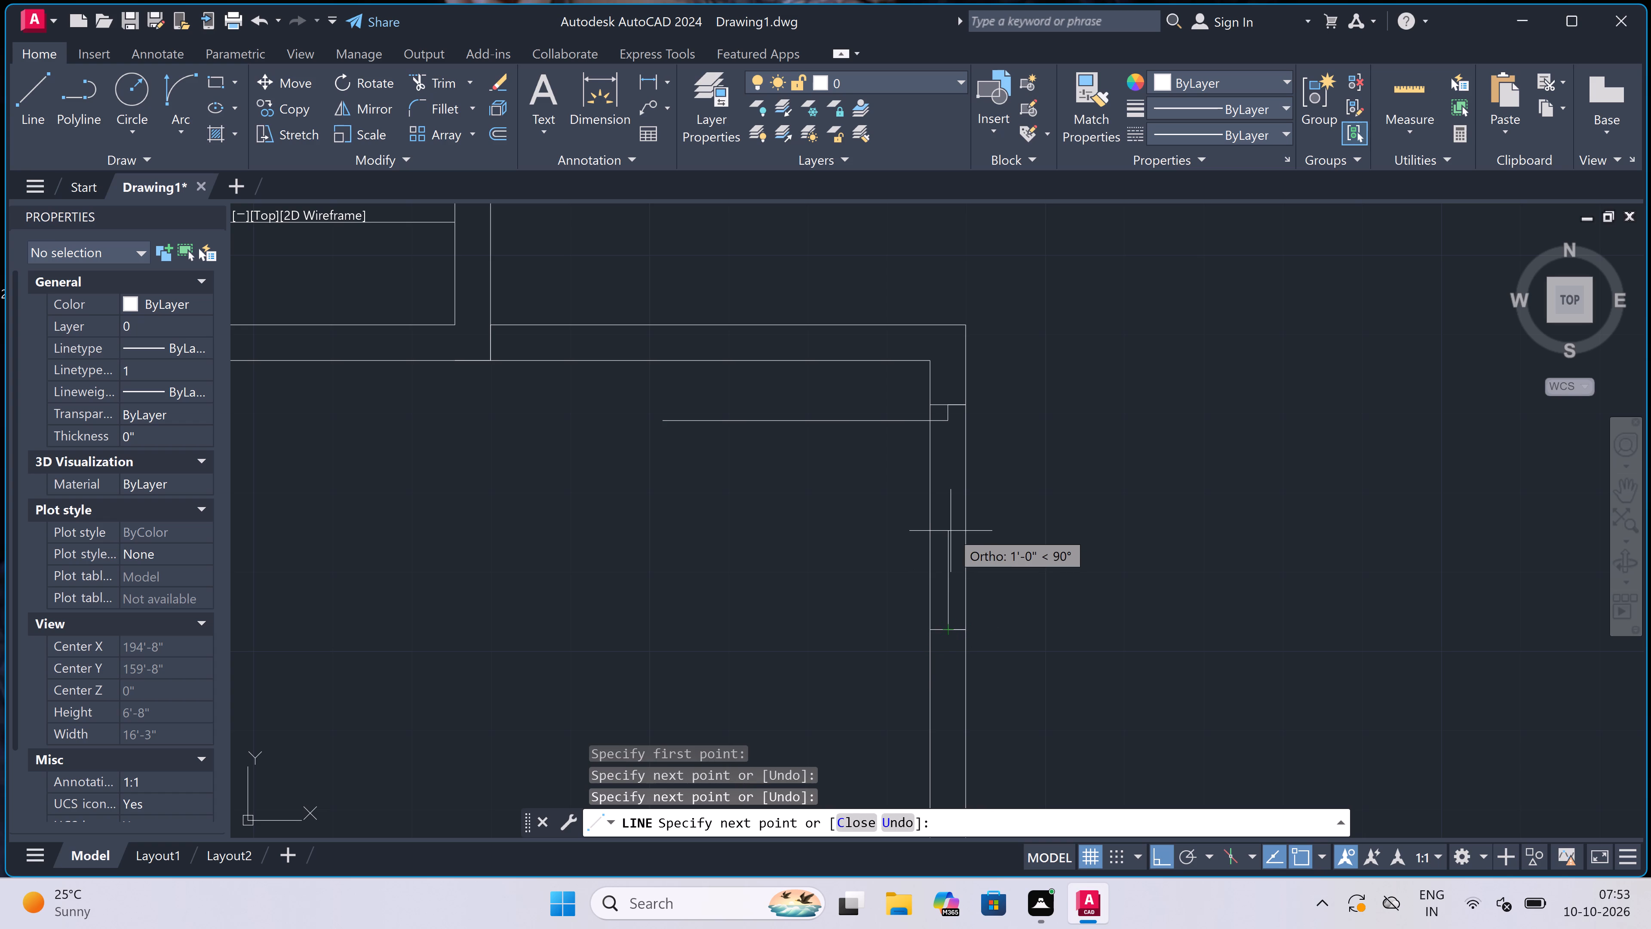
pyautogui.write('2"')
pyautogui.press('space')
pyautogui.press('Escape')
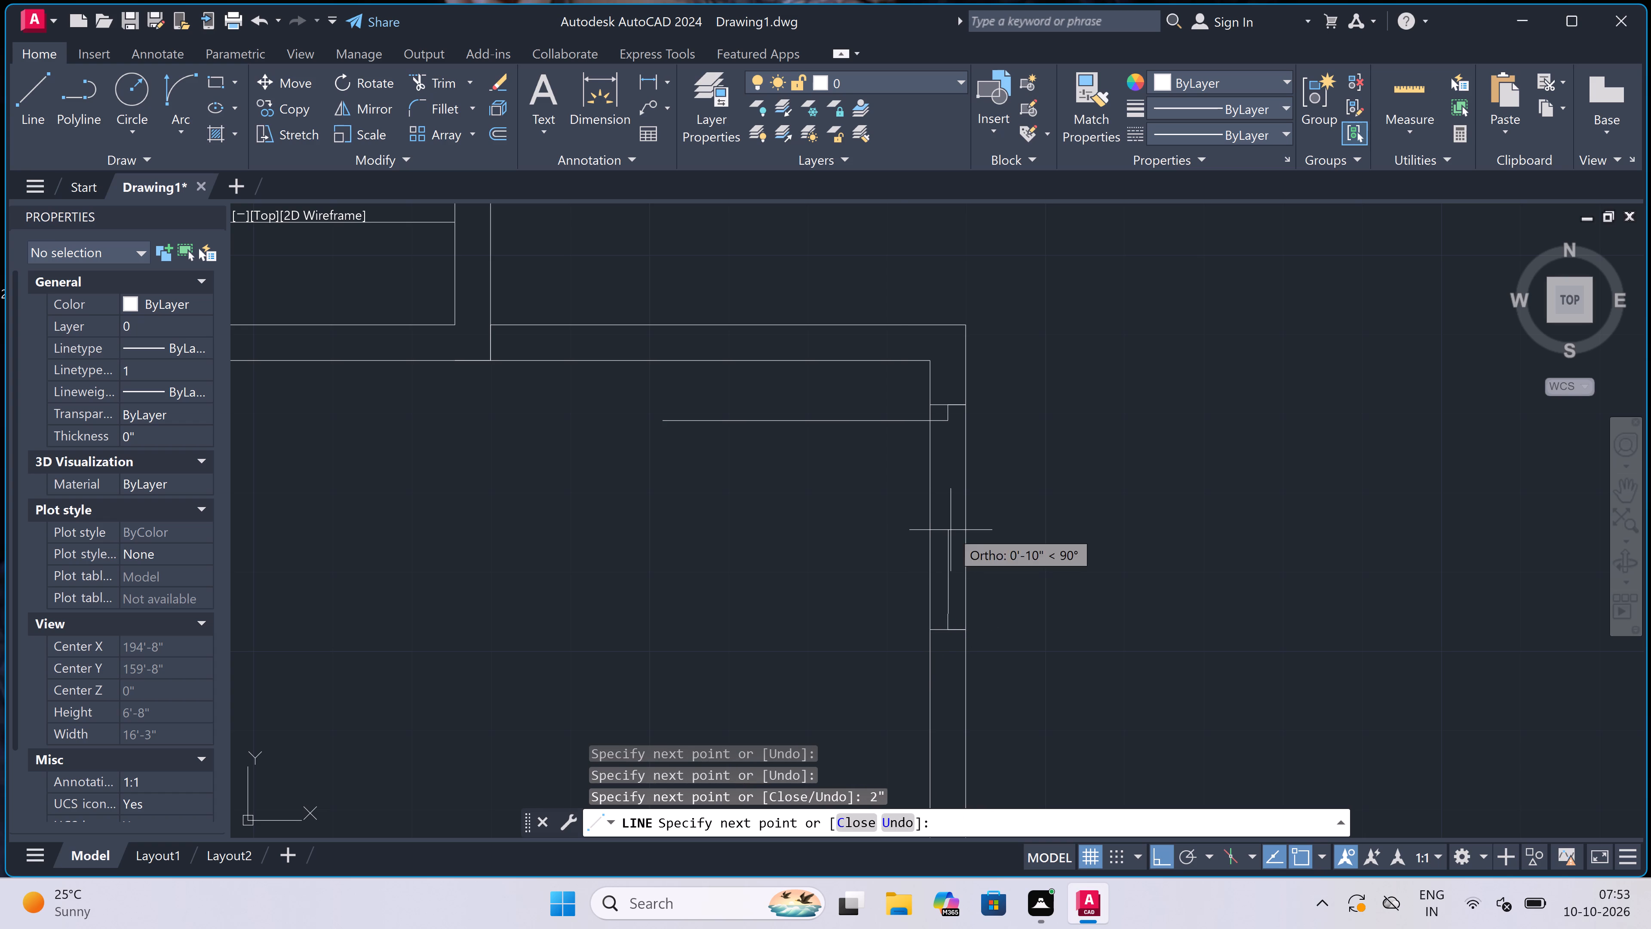
# Draw the swing arc of the lower left room's door from the leaf's free end to the opposite jamb's stub.
pyautogui.click(176, 87)
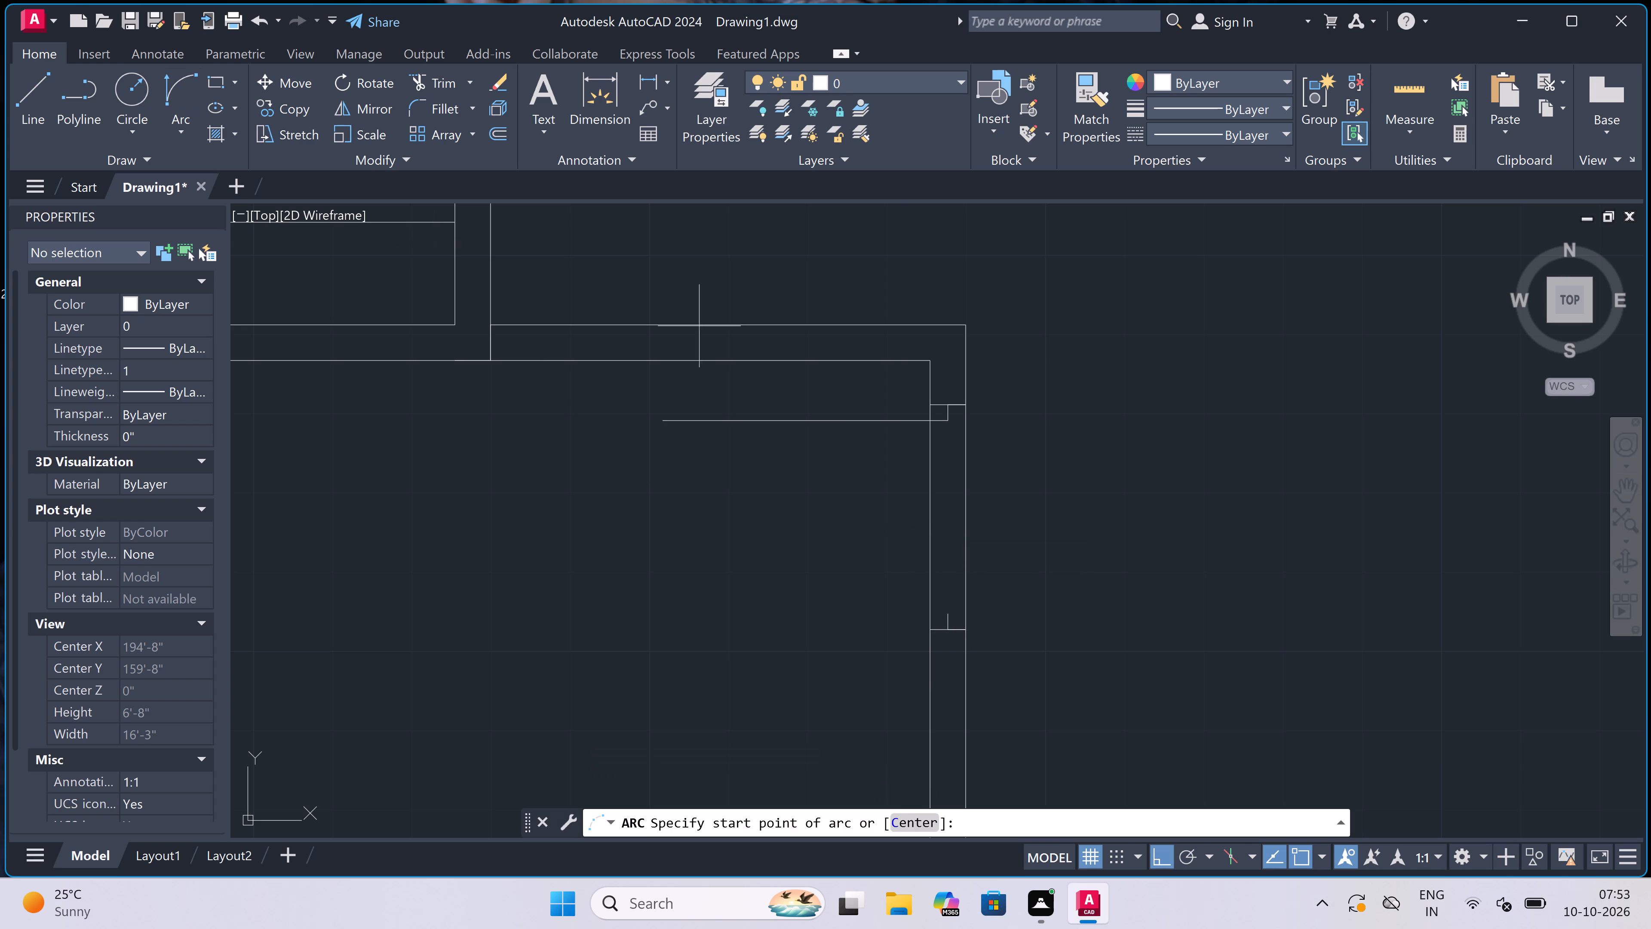
pyautogui.click(655, 420)
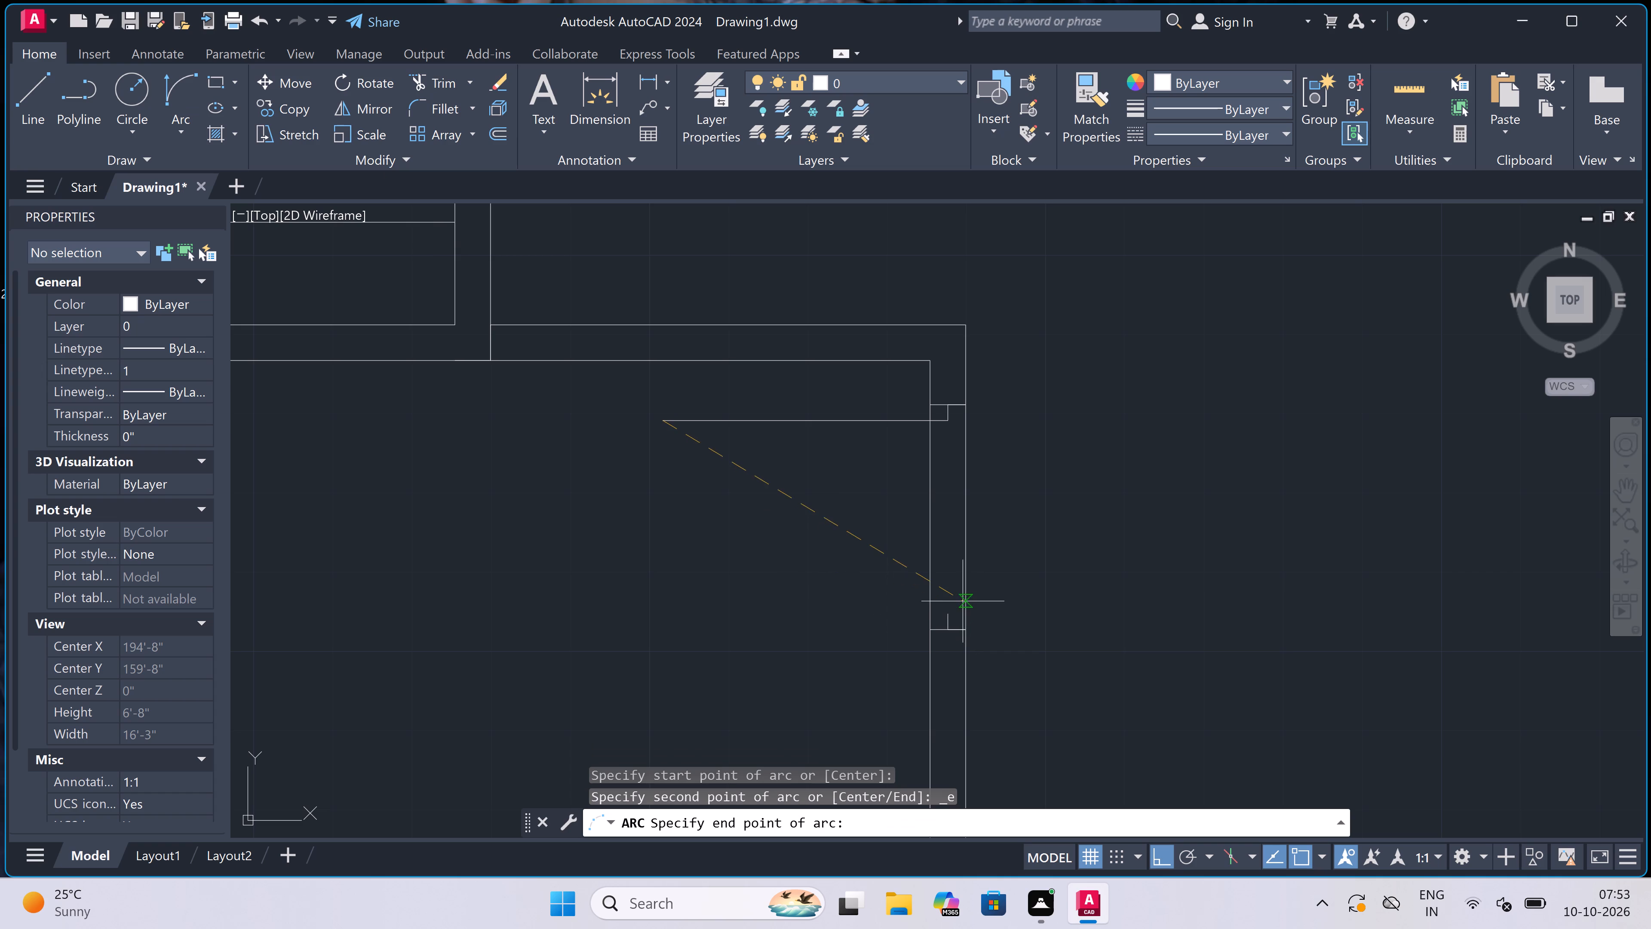
pyautogui.doubleClick(948, 615)
pyautogui.click(874, 669)
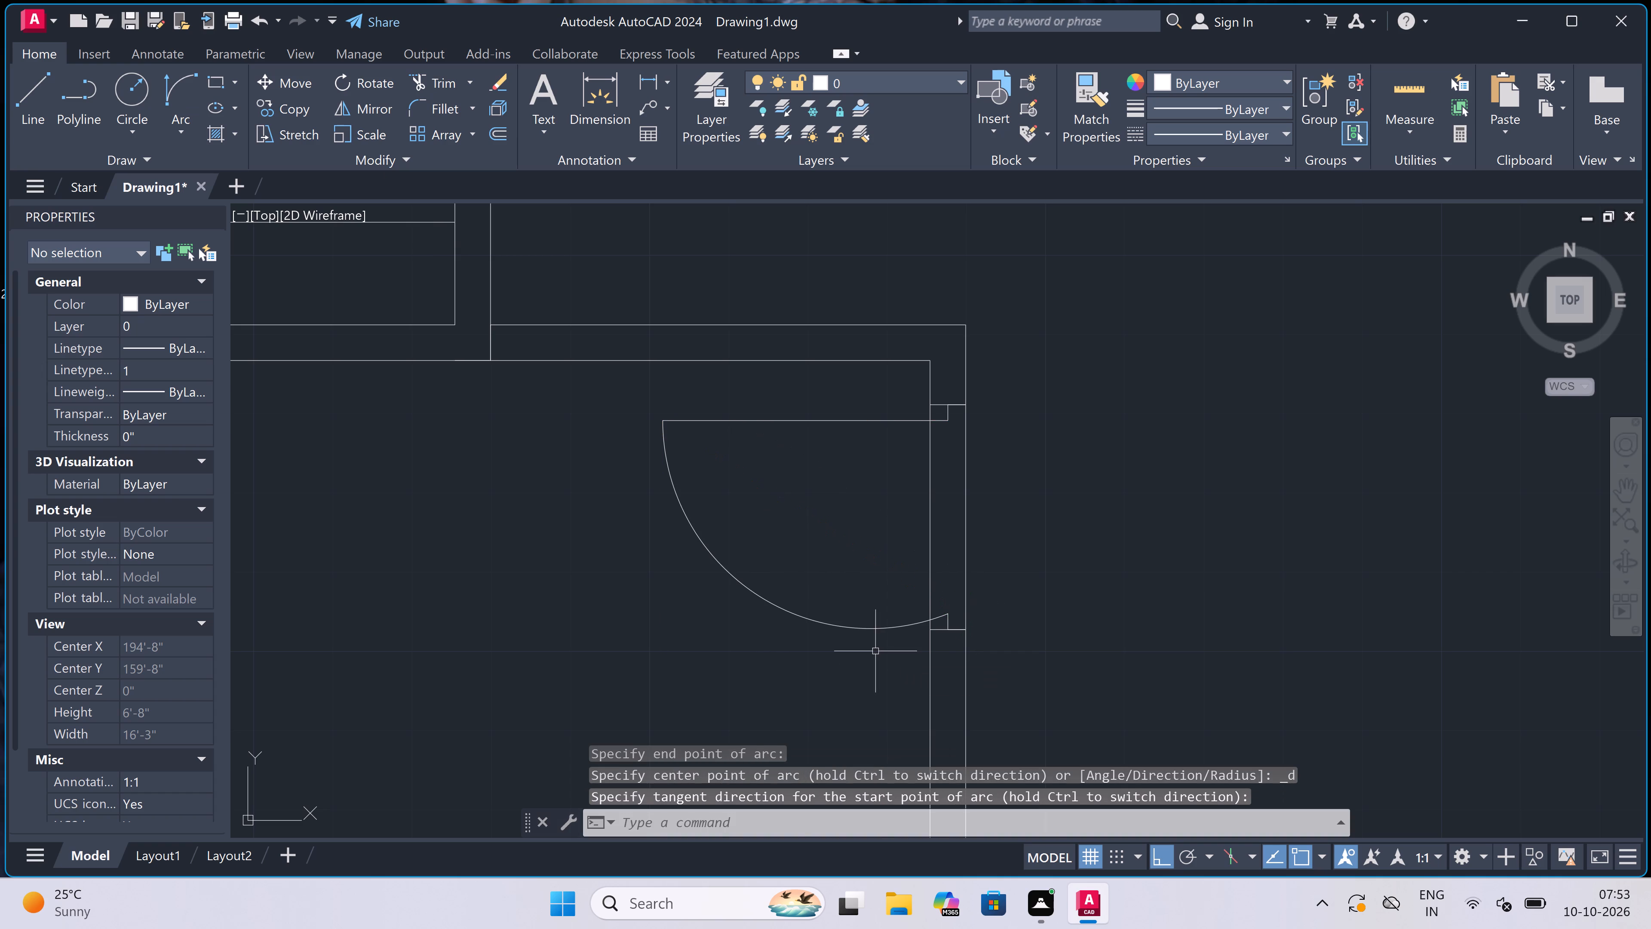
# Trim both wall lines between the two jambs to open the lower left room's doorway.
pyautogui.press('t')
pyautogui.press('r')
pyautogui.press('space')
pyautogui.click(892, 527)
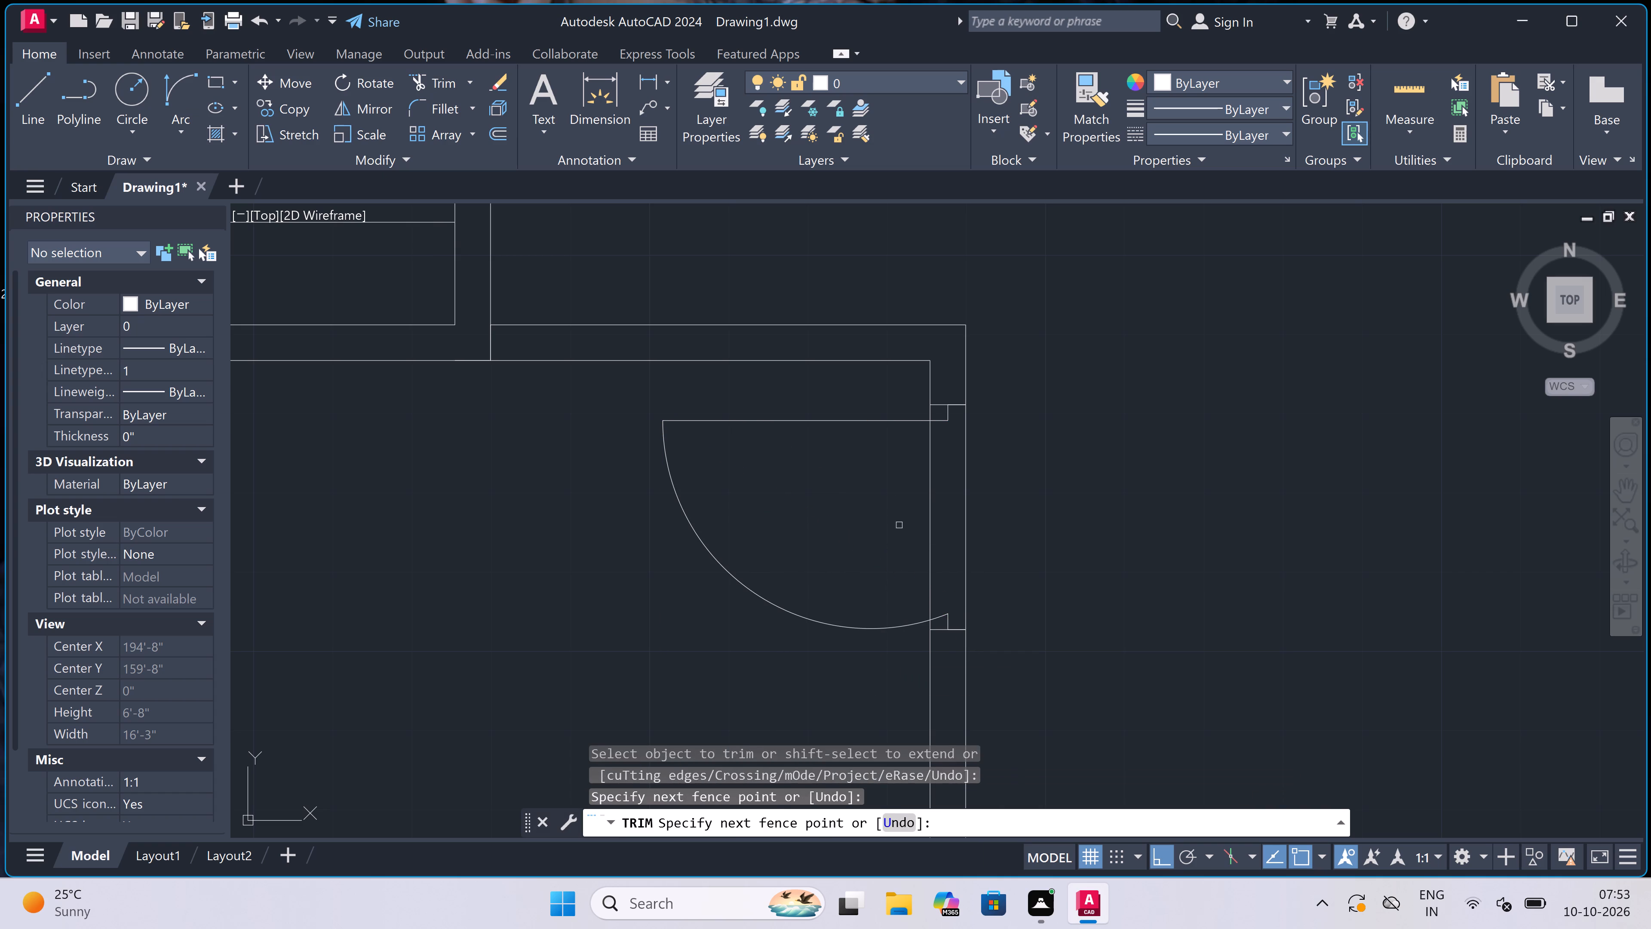
pyautogui.click(1183, 509)
pyautogui.click(817, 510)
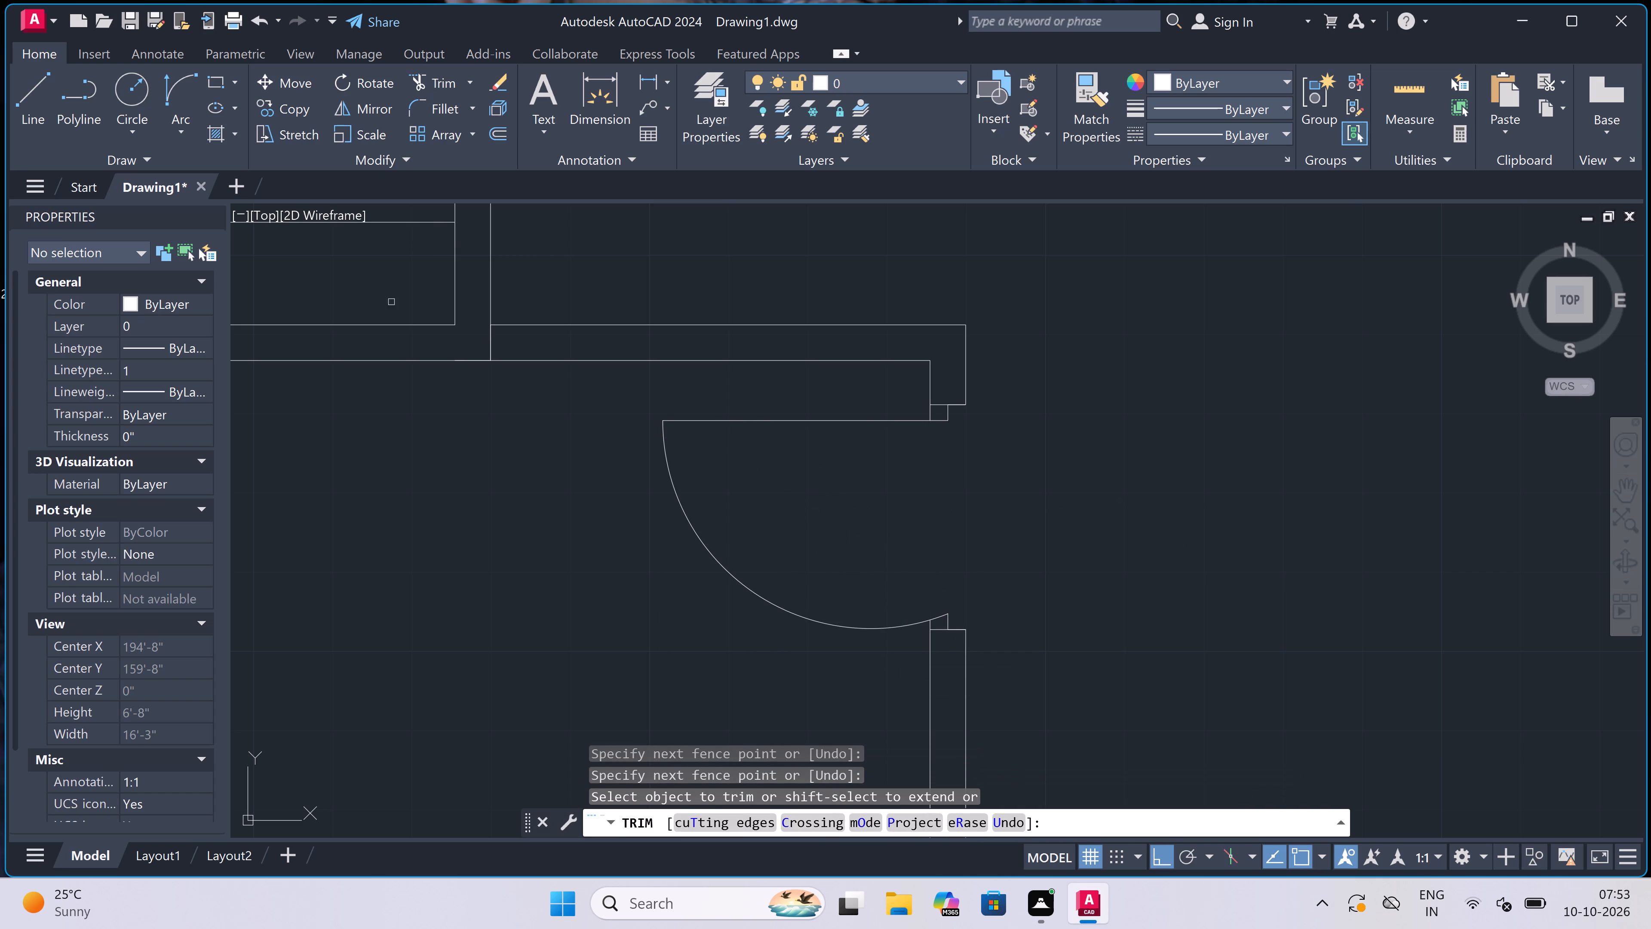
# Trim the left enclosure's wall line where it crosses the top wall of the lower left room.
pyautogui.scroll(3, 434, 347)
pyautogui.click(435, 347)
pyautogui.click(893, 349)
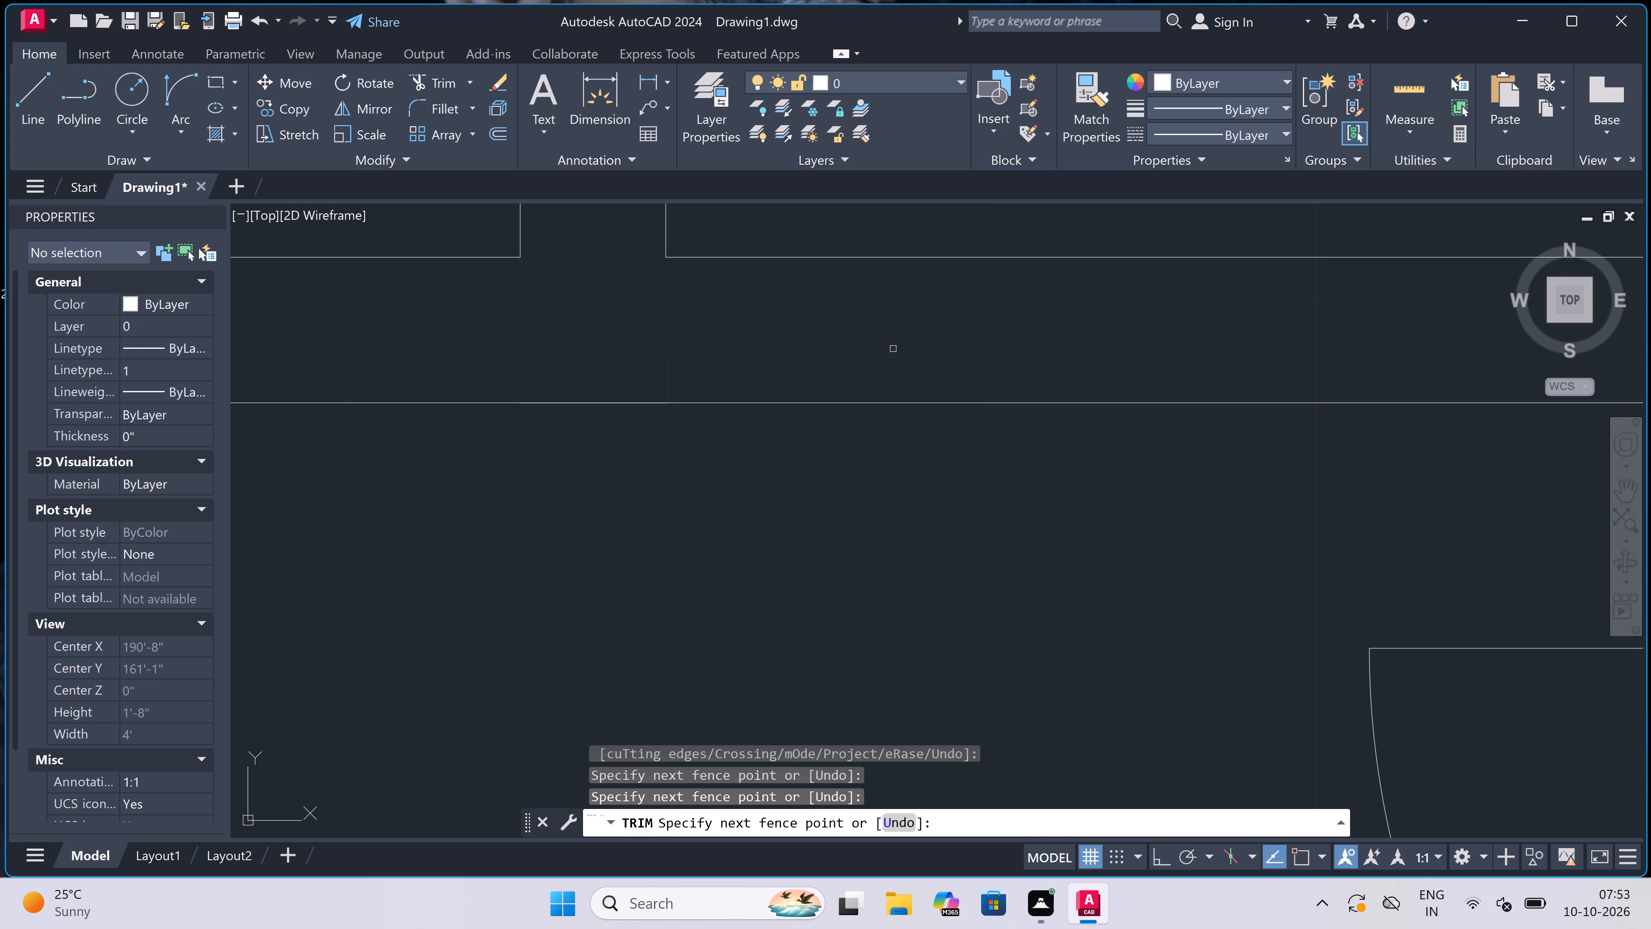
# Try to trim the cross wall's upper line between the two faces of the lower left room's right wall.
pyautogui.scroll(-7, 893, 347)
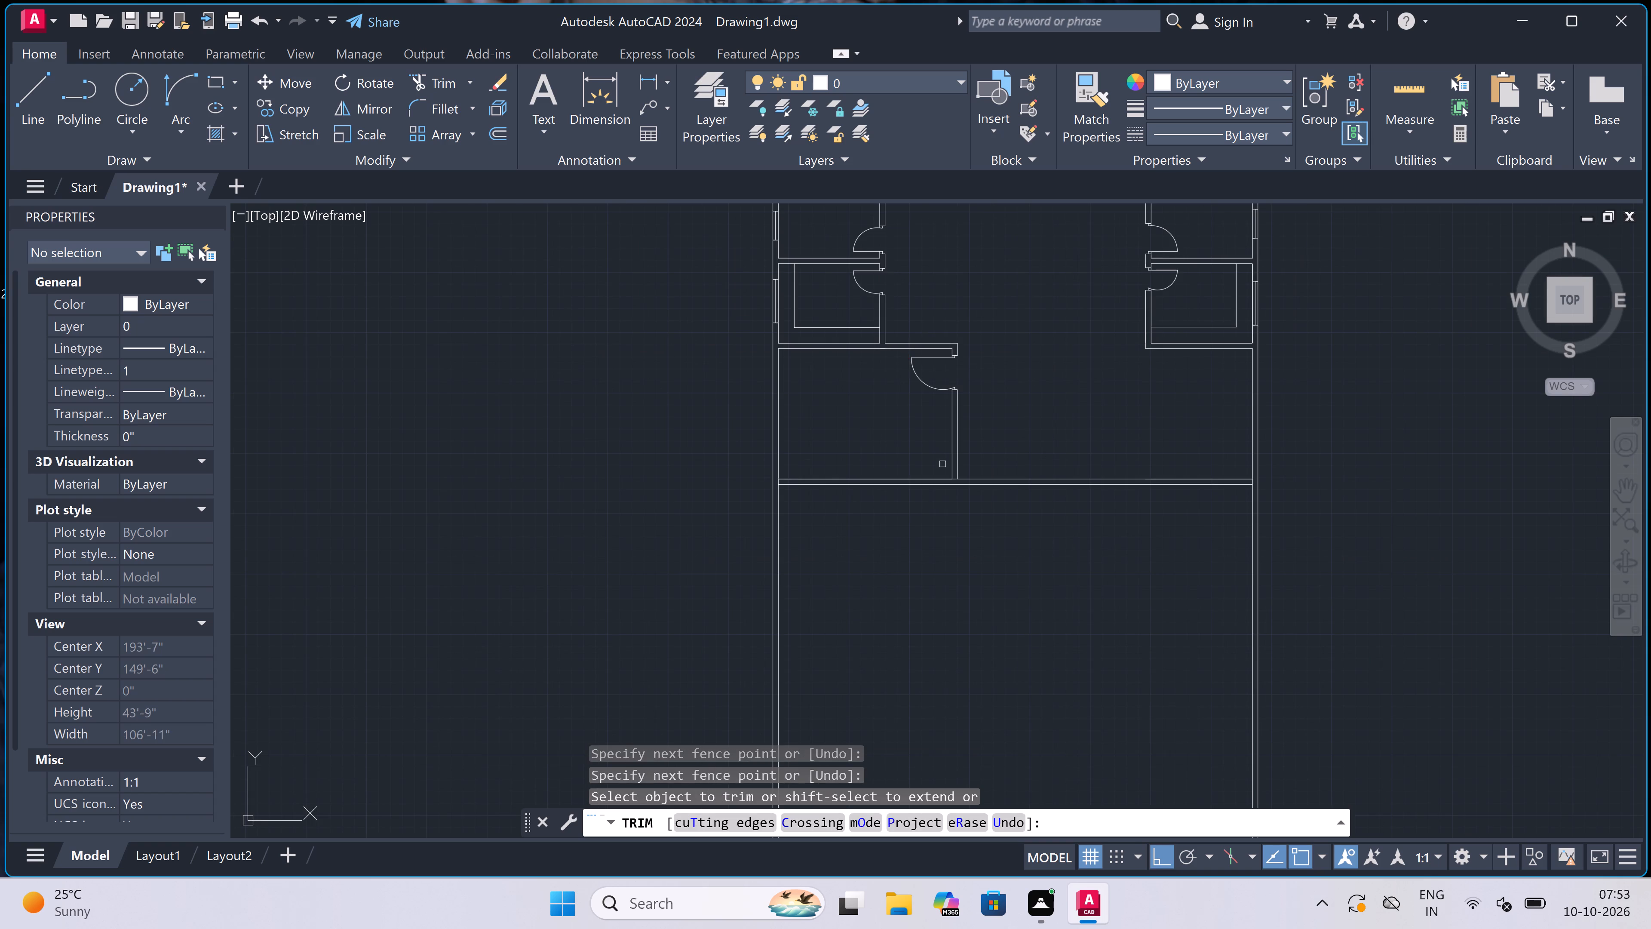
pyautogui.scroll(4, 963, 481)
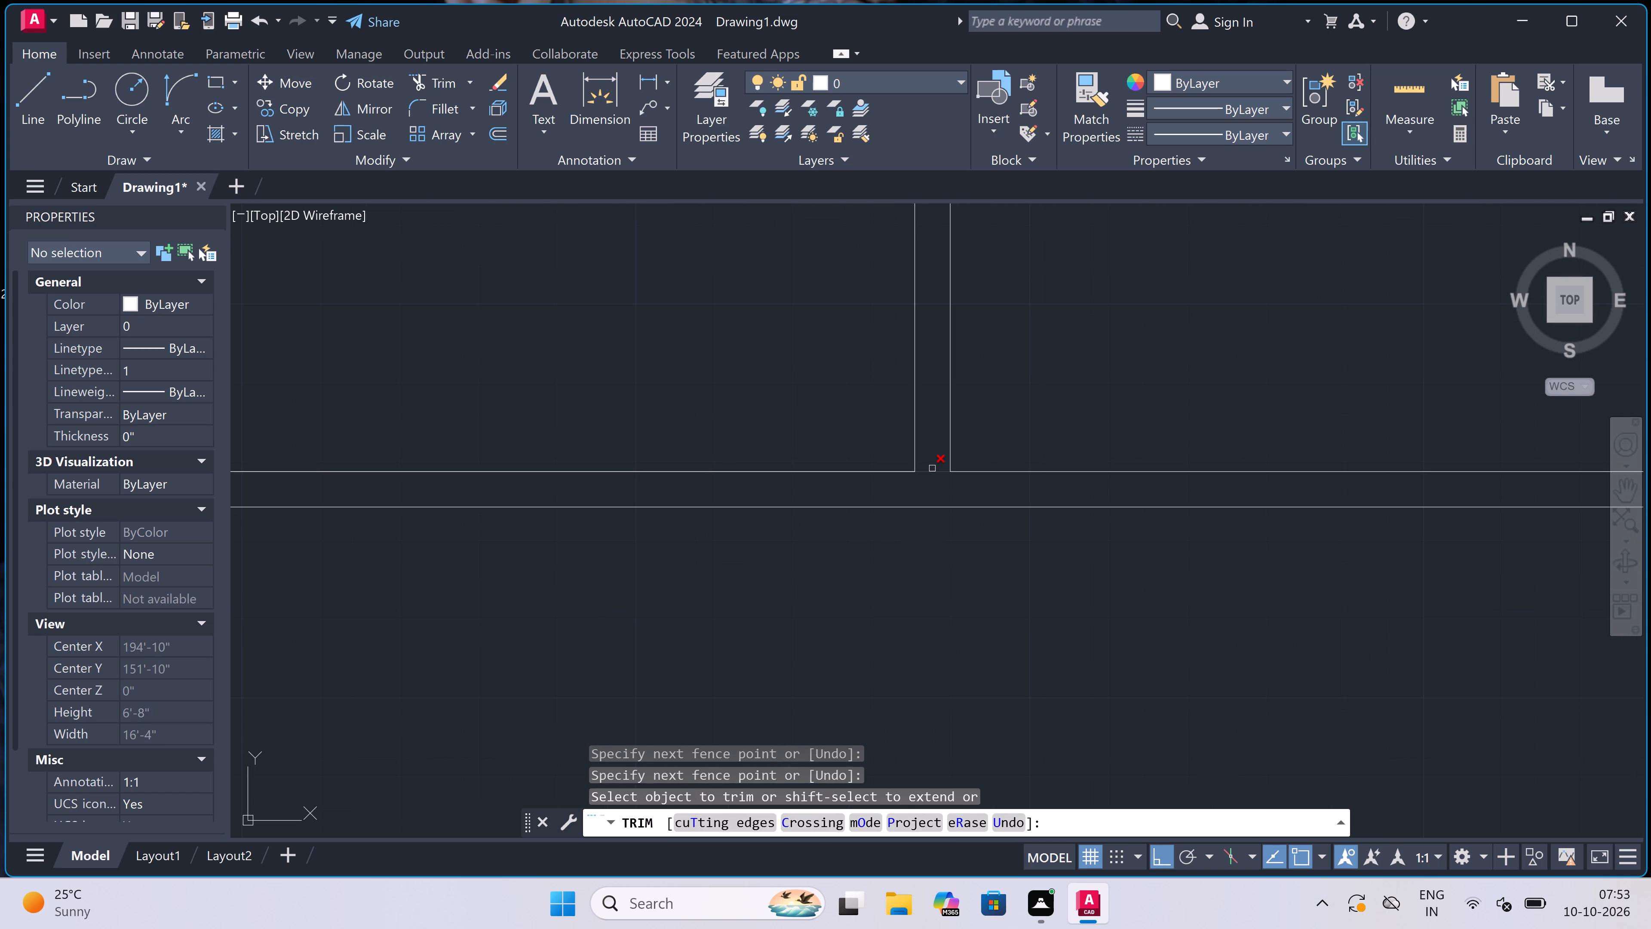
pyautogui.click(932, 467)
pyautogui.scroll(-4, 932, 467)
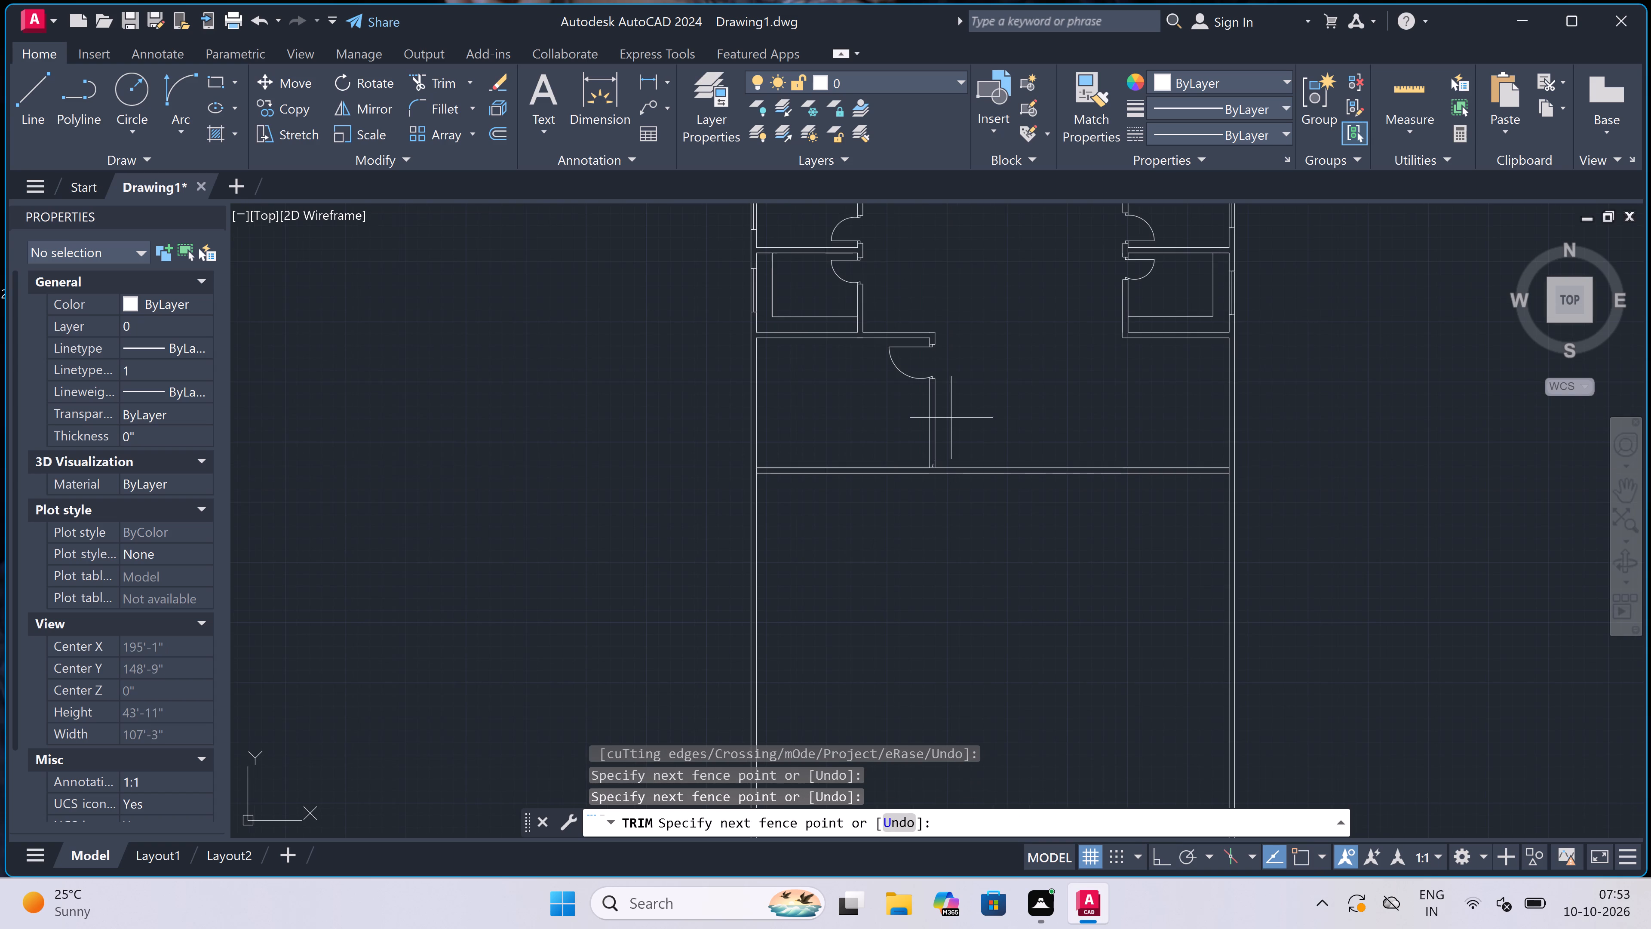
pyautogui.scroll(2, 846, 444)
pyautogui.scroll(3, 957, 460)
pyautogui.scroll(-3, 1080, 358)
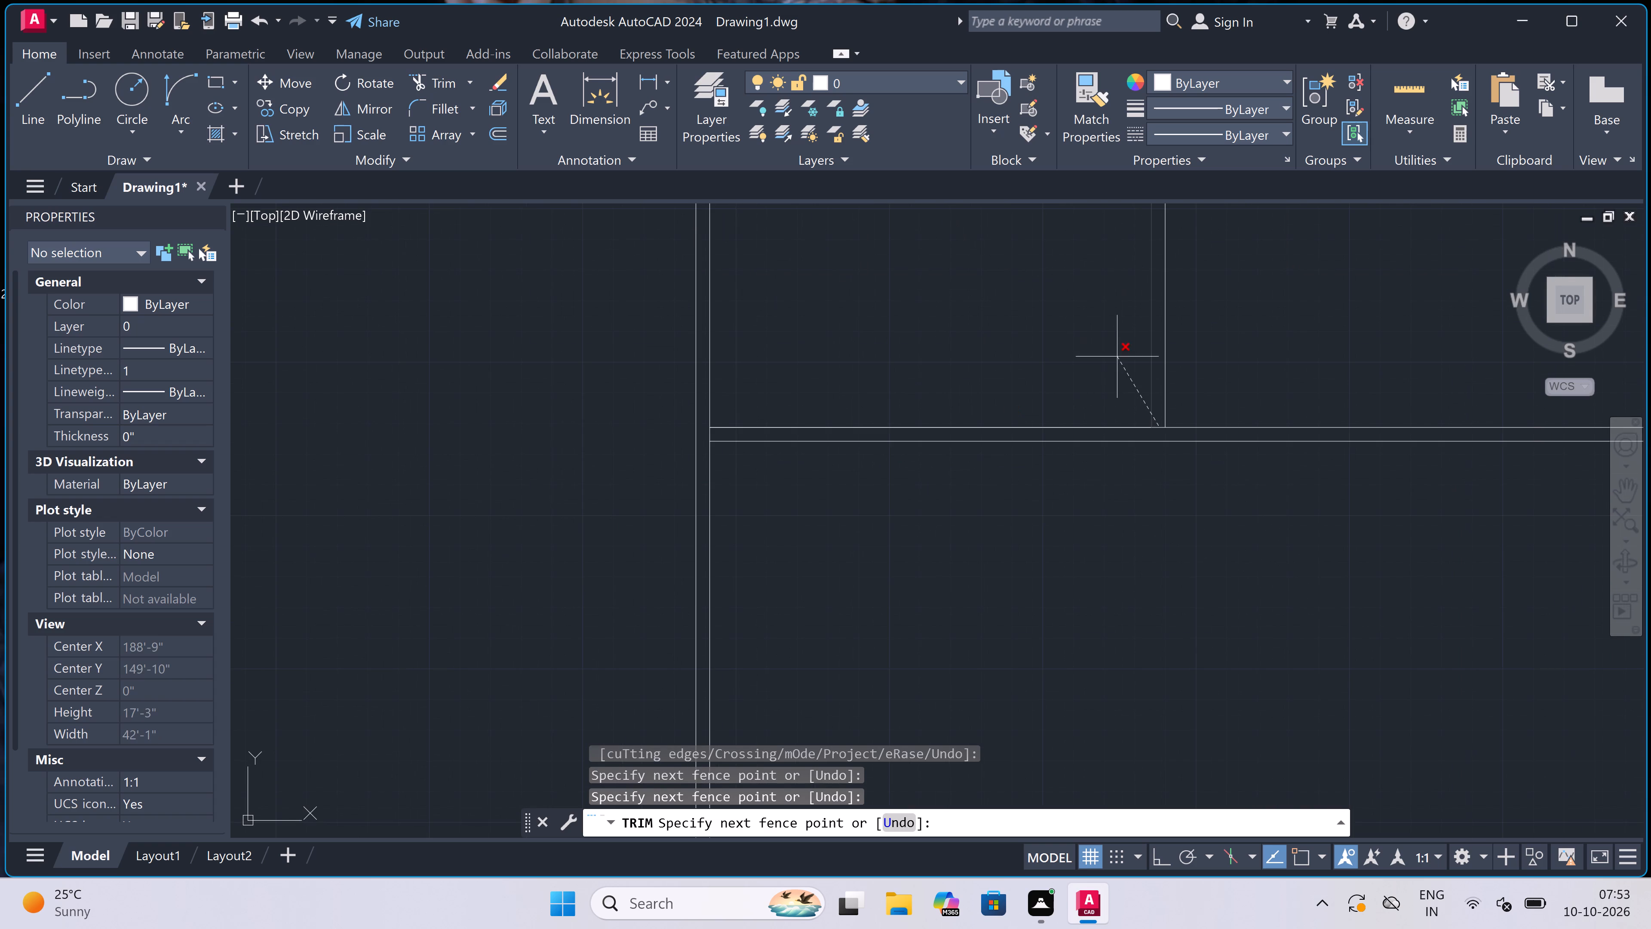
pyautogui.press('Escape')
# Draw the lower right room's inner outline: 12' from the outer wall along the right enclosure's bottom line, and down to the cross wall.
pyautogui.scroll(-3, 802, 503)
pyautogui.scroll(2, 1153, 388)
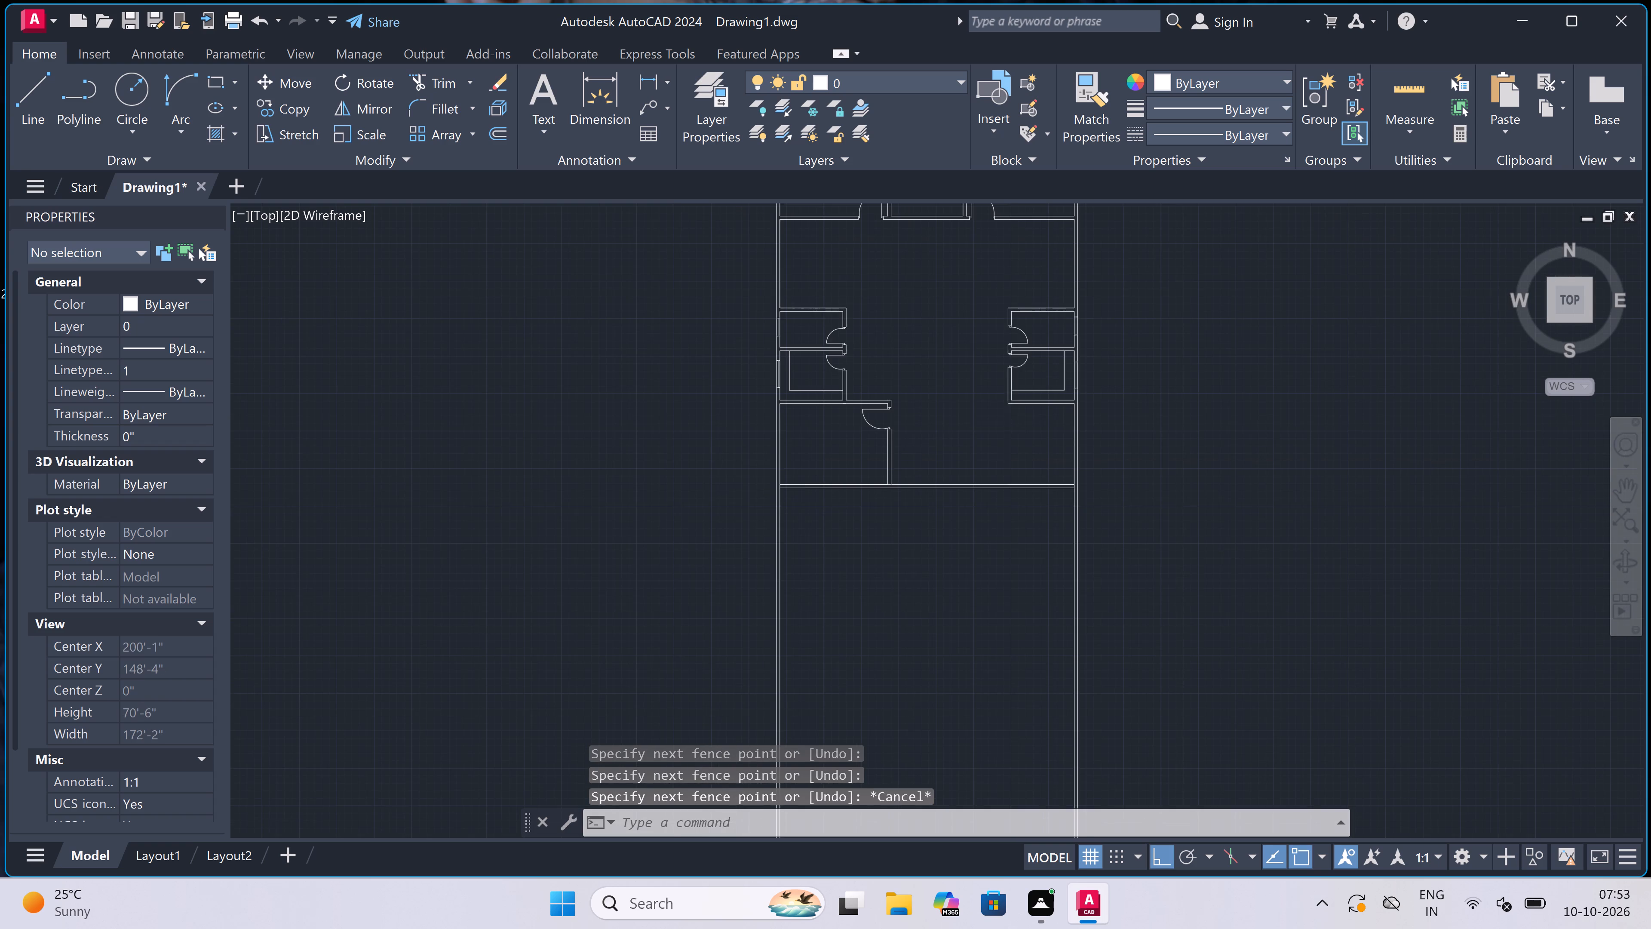
pyautogui.press('l')
pyautogui.press('space')
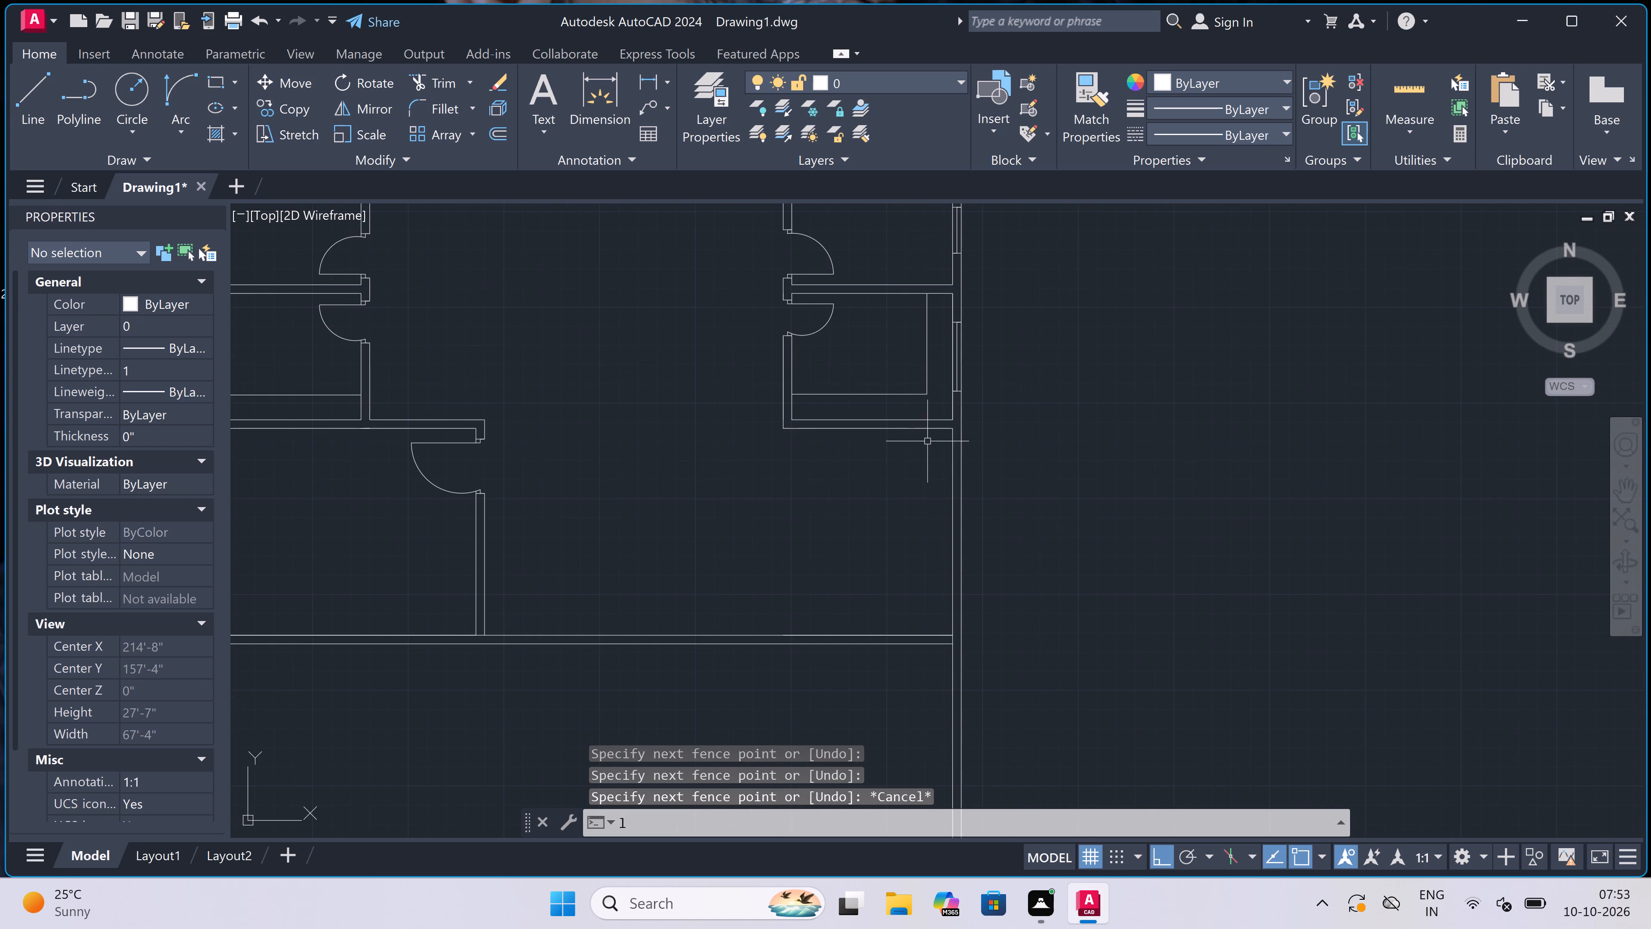
pyautogui.click(951, 431)
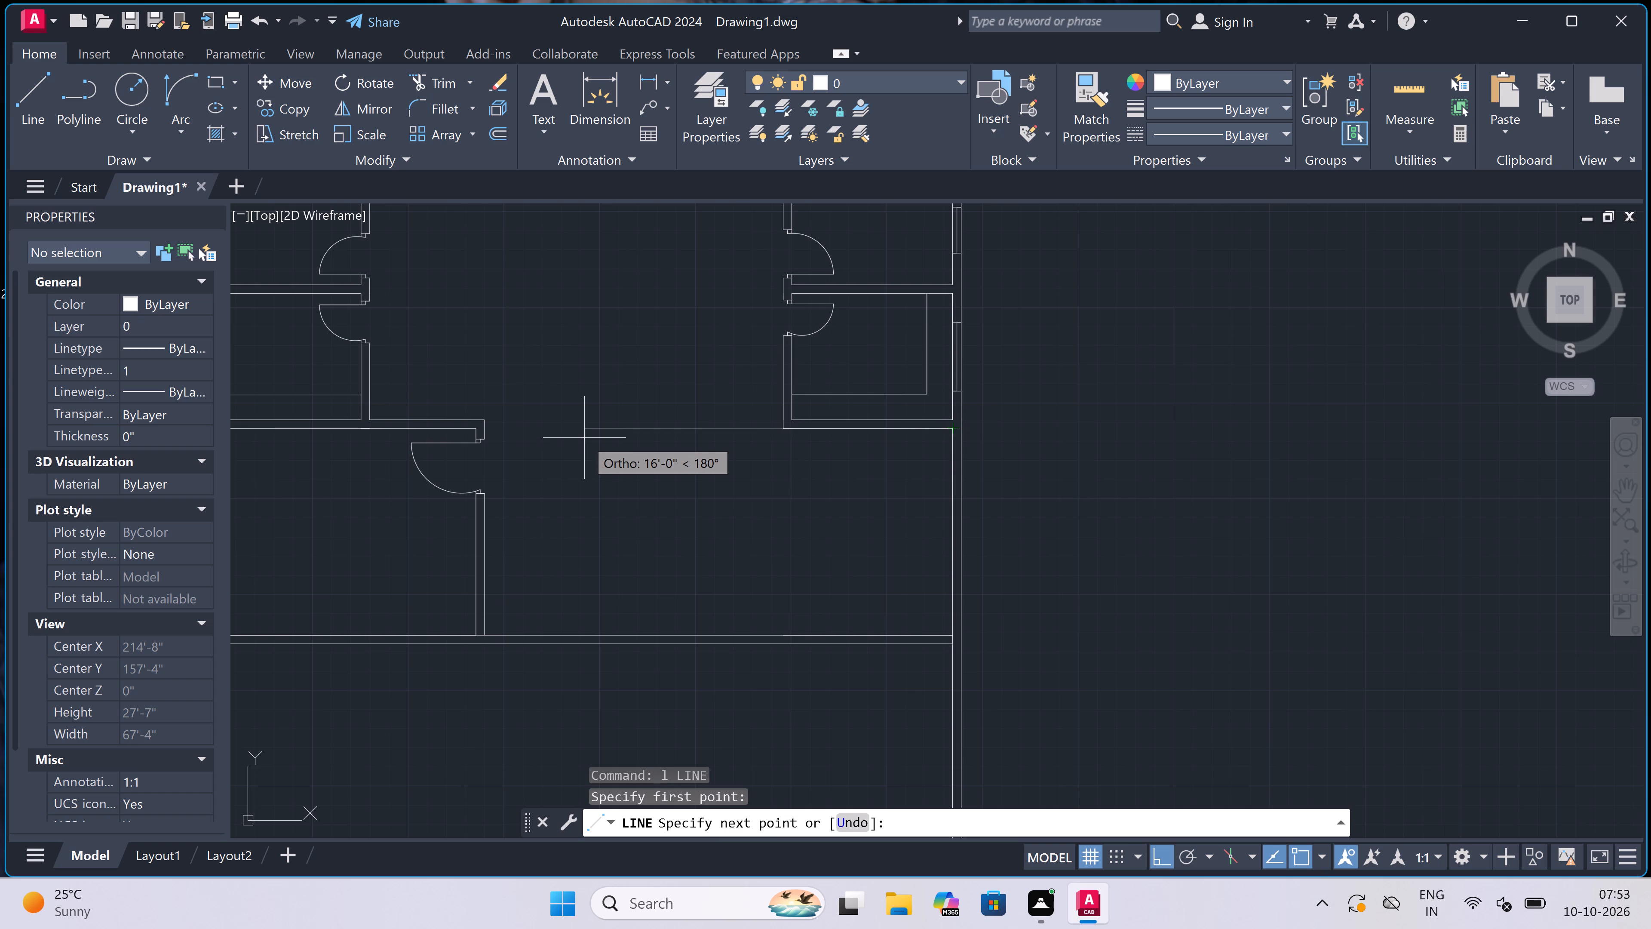
pyautogui.write("12'")
pyautogui.press('space')
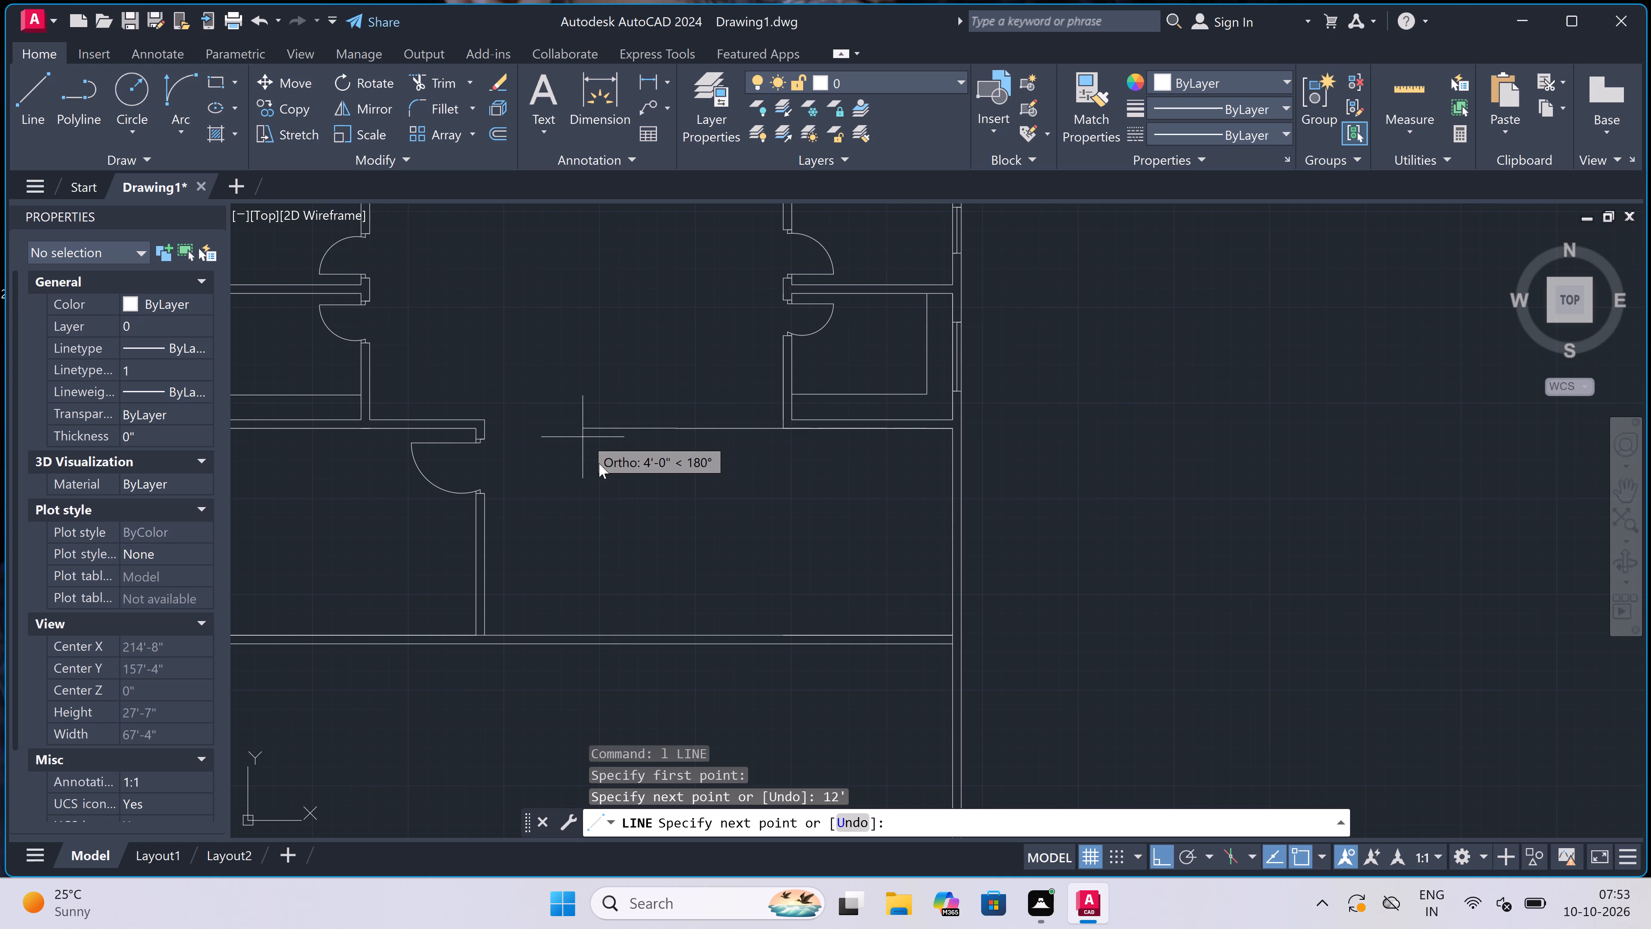
pyautogui.click(676, 630)
# Continue the outline 4.5" along the cross wall, up to the enclosure's inner bottom wall level, and across to the enclosure's inner corner.
pyautogui.press('2')
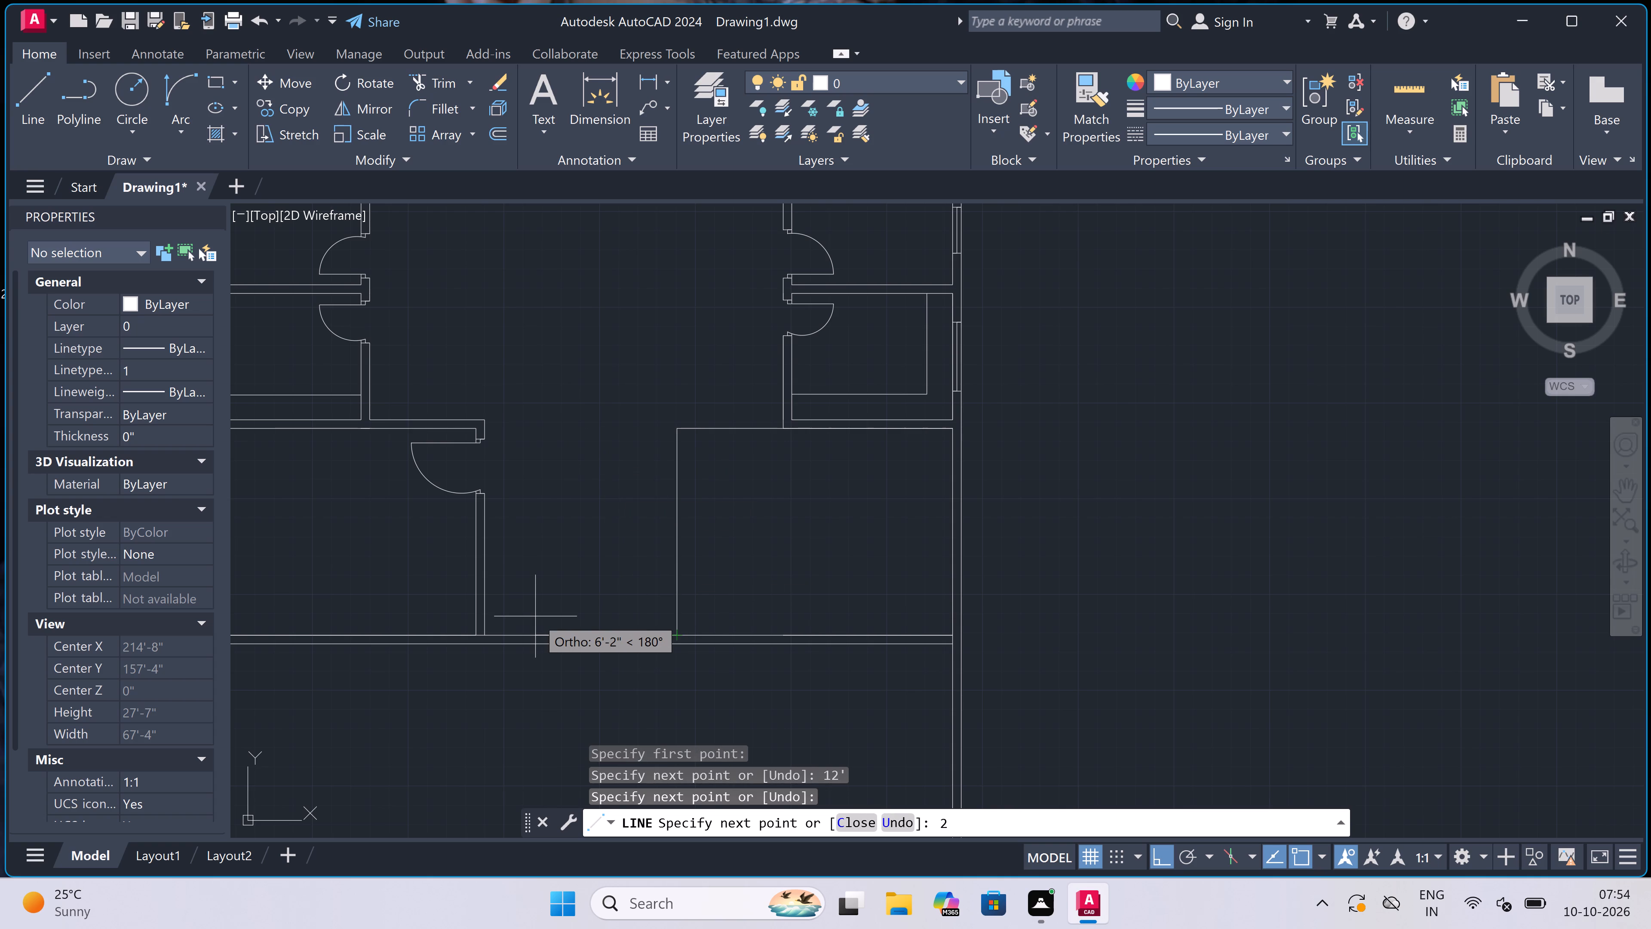
pyautogui.press('BackSpace')
pyautogui.write('4.5"')
pyautogui.press('space')
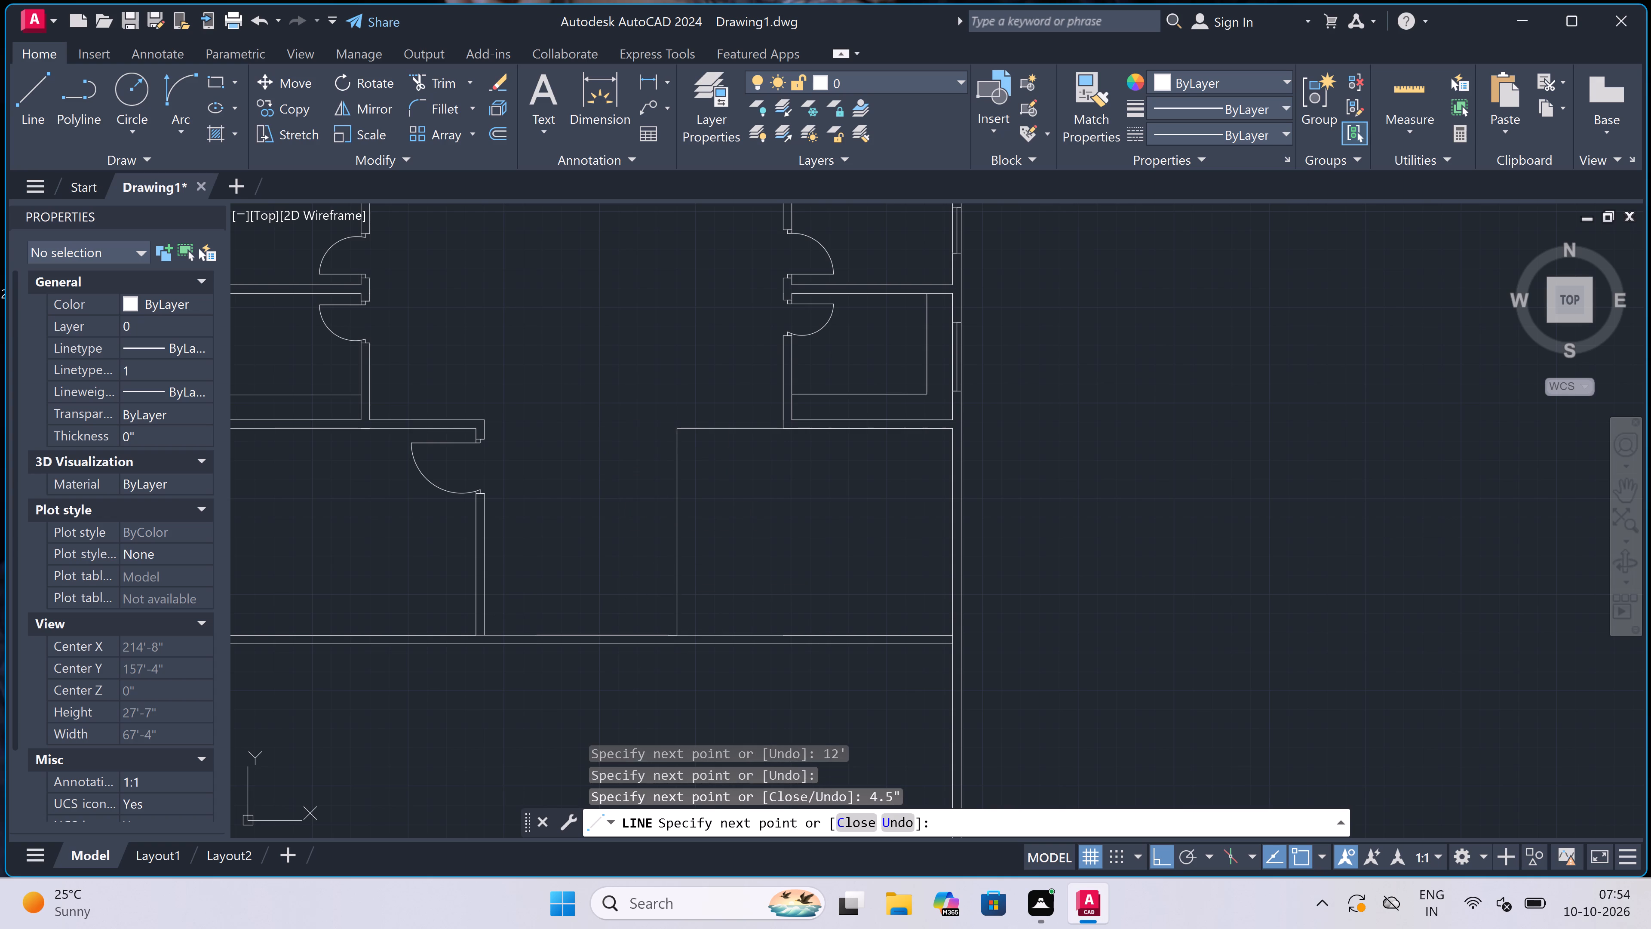
pyautogui.scroll(3, 651, 402)
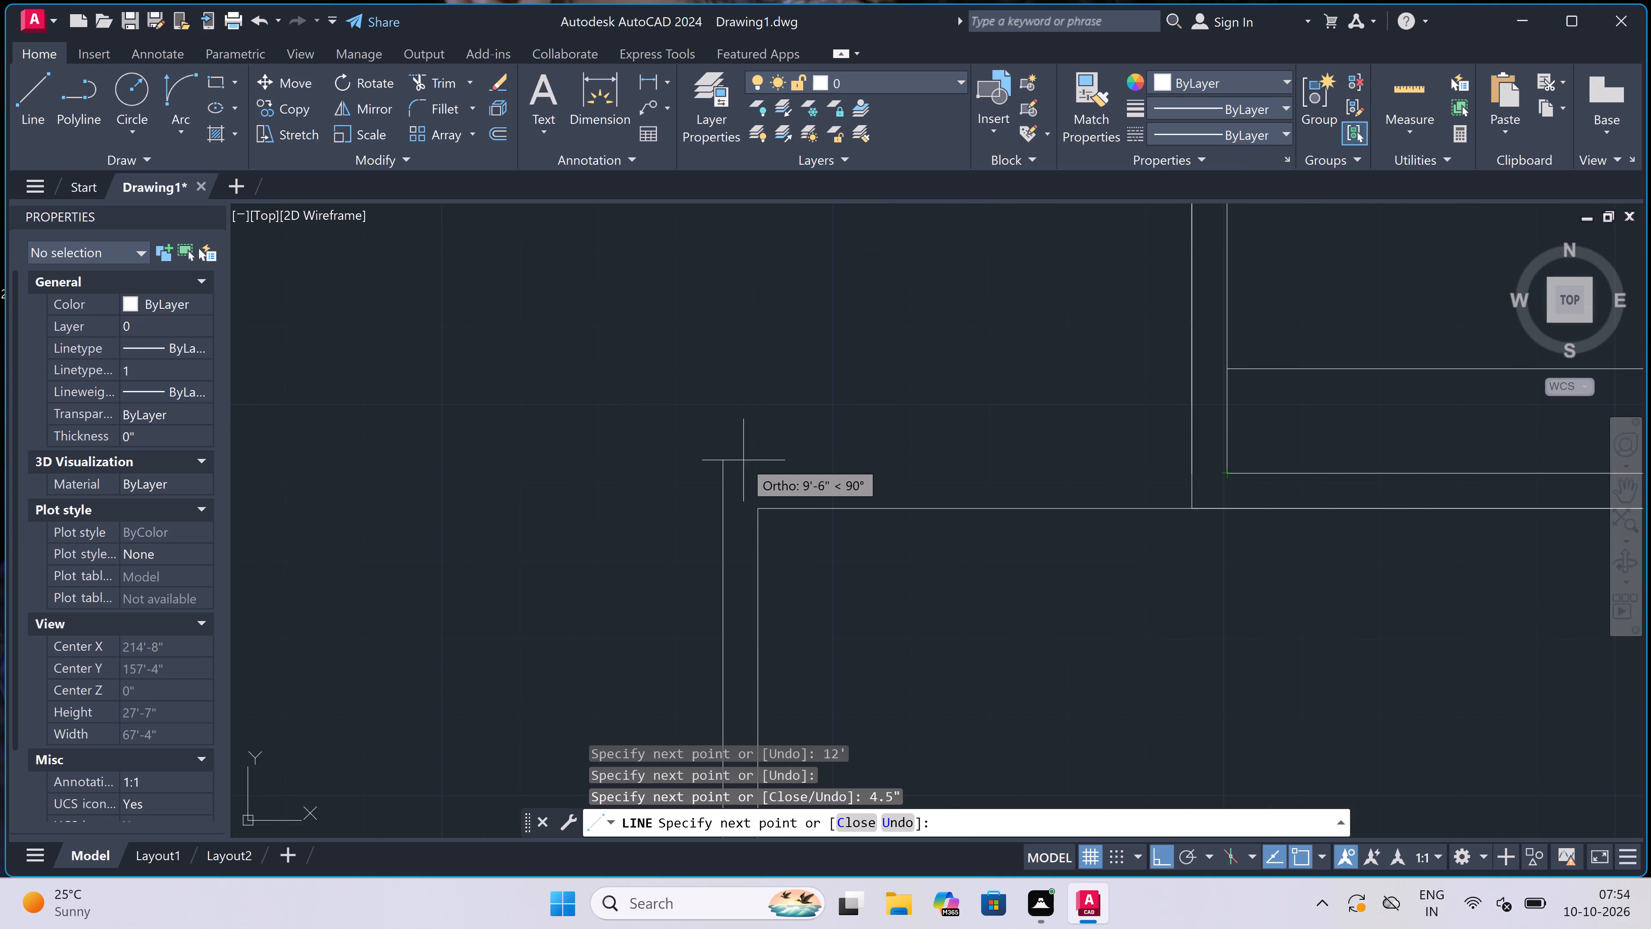
pyautogui.click(724, 472)
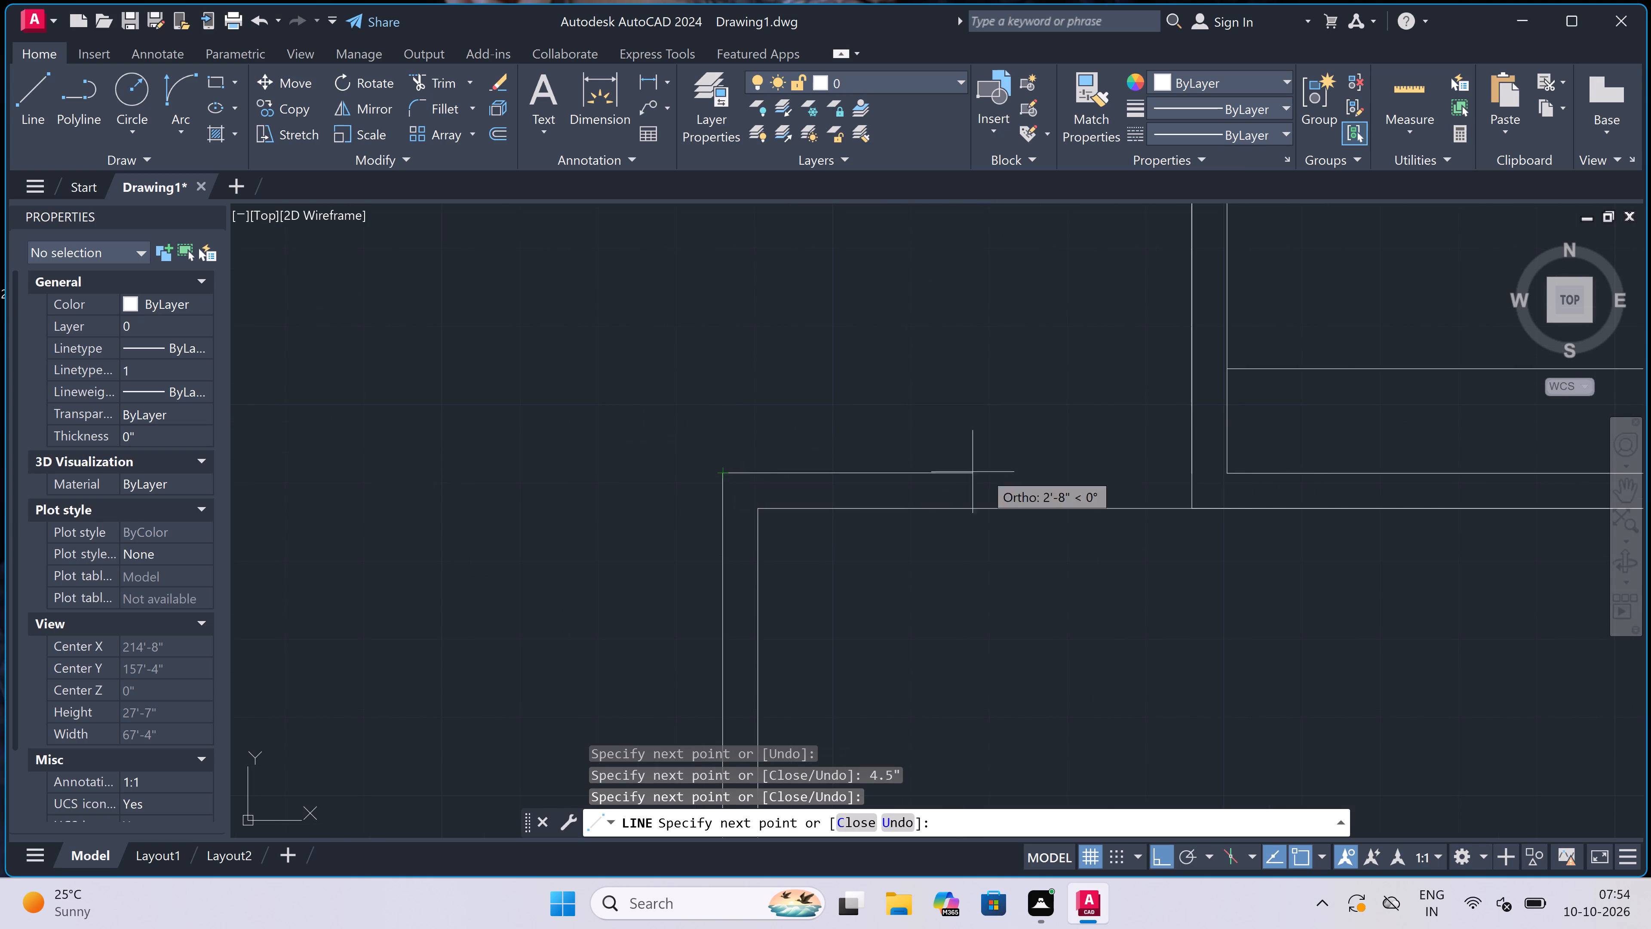
pyautogui.click(1228, 476)
pyautogui.press('Escape')
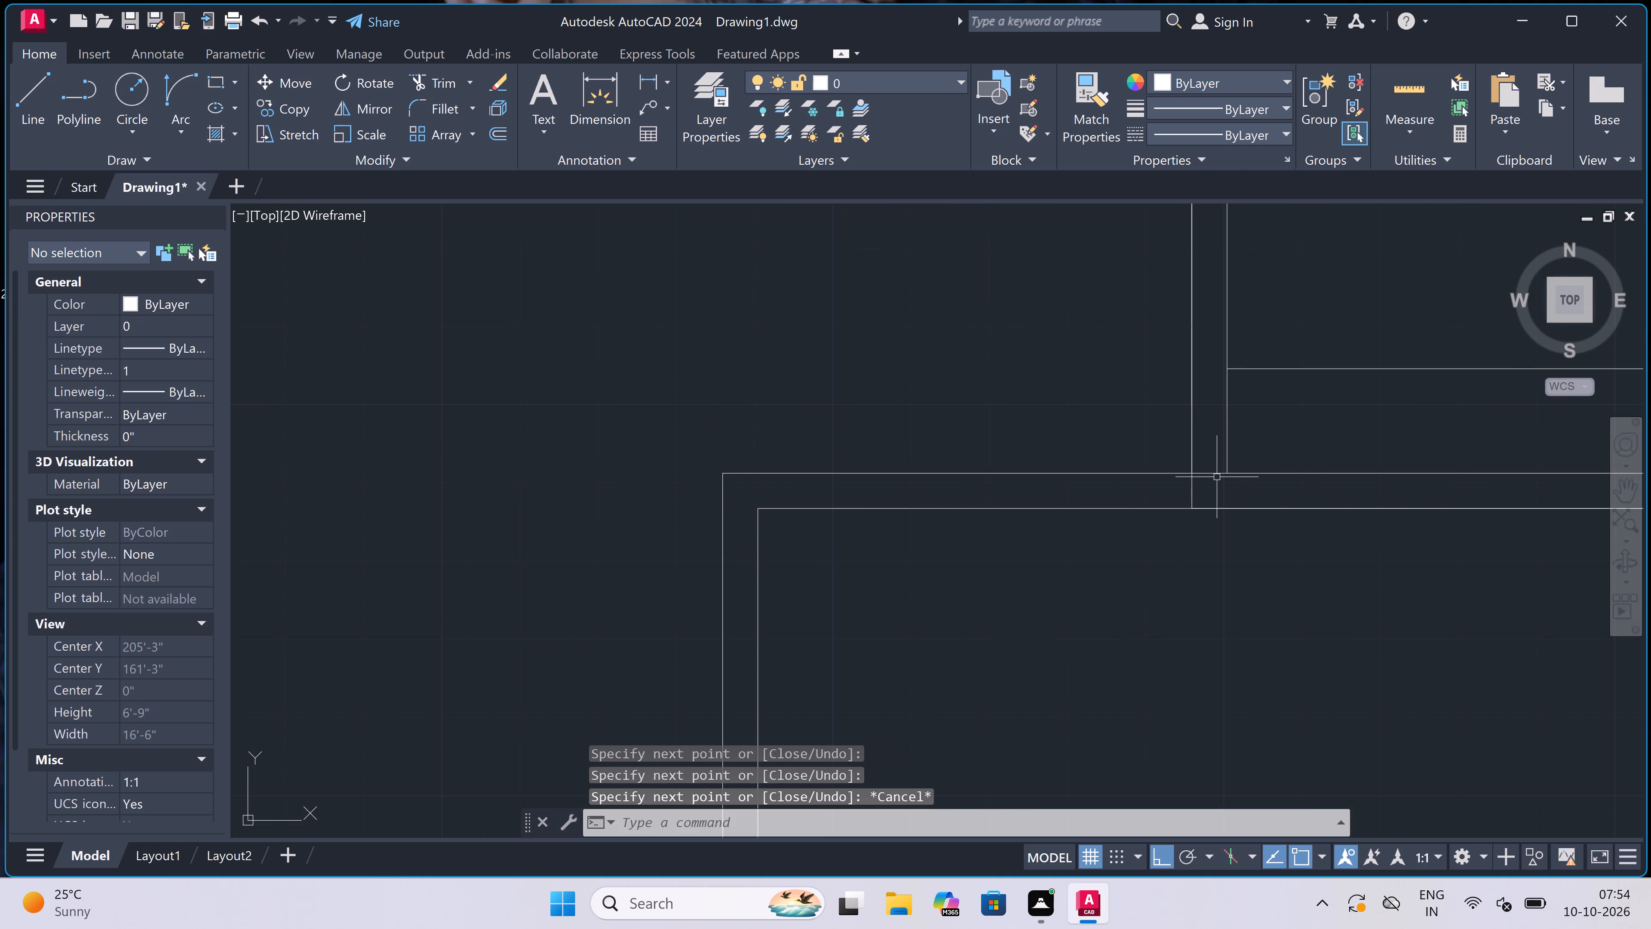
# Trim the crossing lines where the right enclosure's wall meets the lower right room's top wall.
pyautogui.press('t')
pyautogui.press('r')
pyautogui.press('space')
pyautogui.scroll(1, 1217, 486)
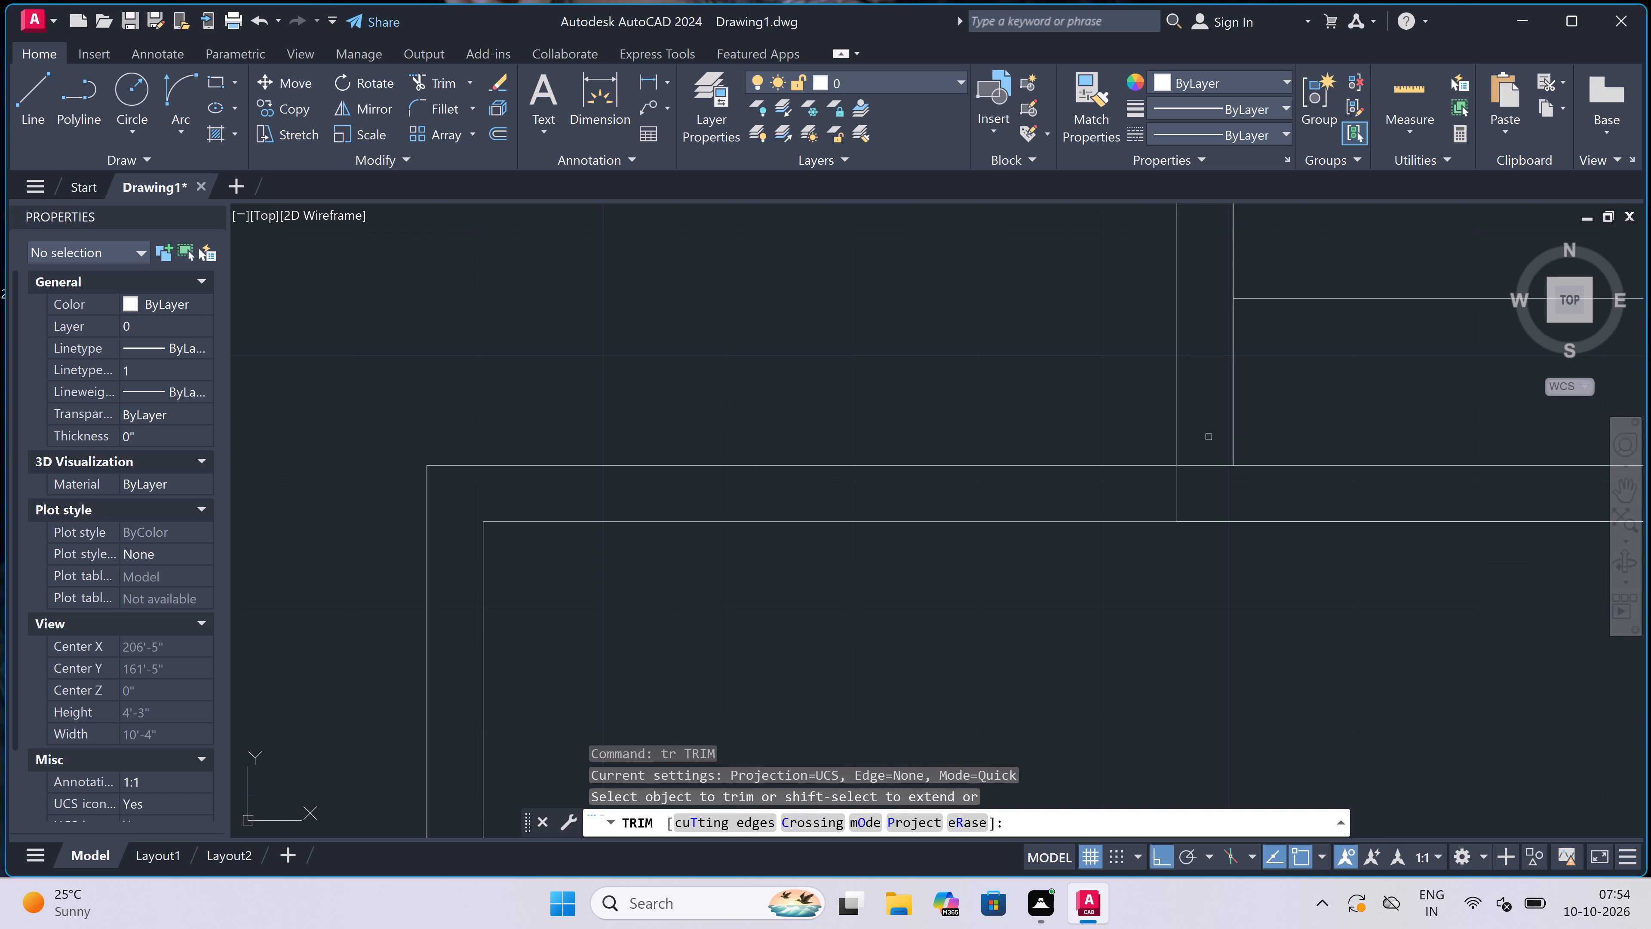
pyautogui.click(1205, 433)
pyautogui.click(1160, 492)
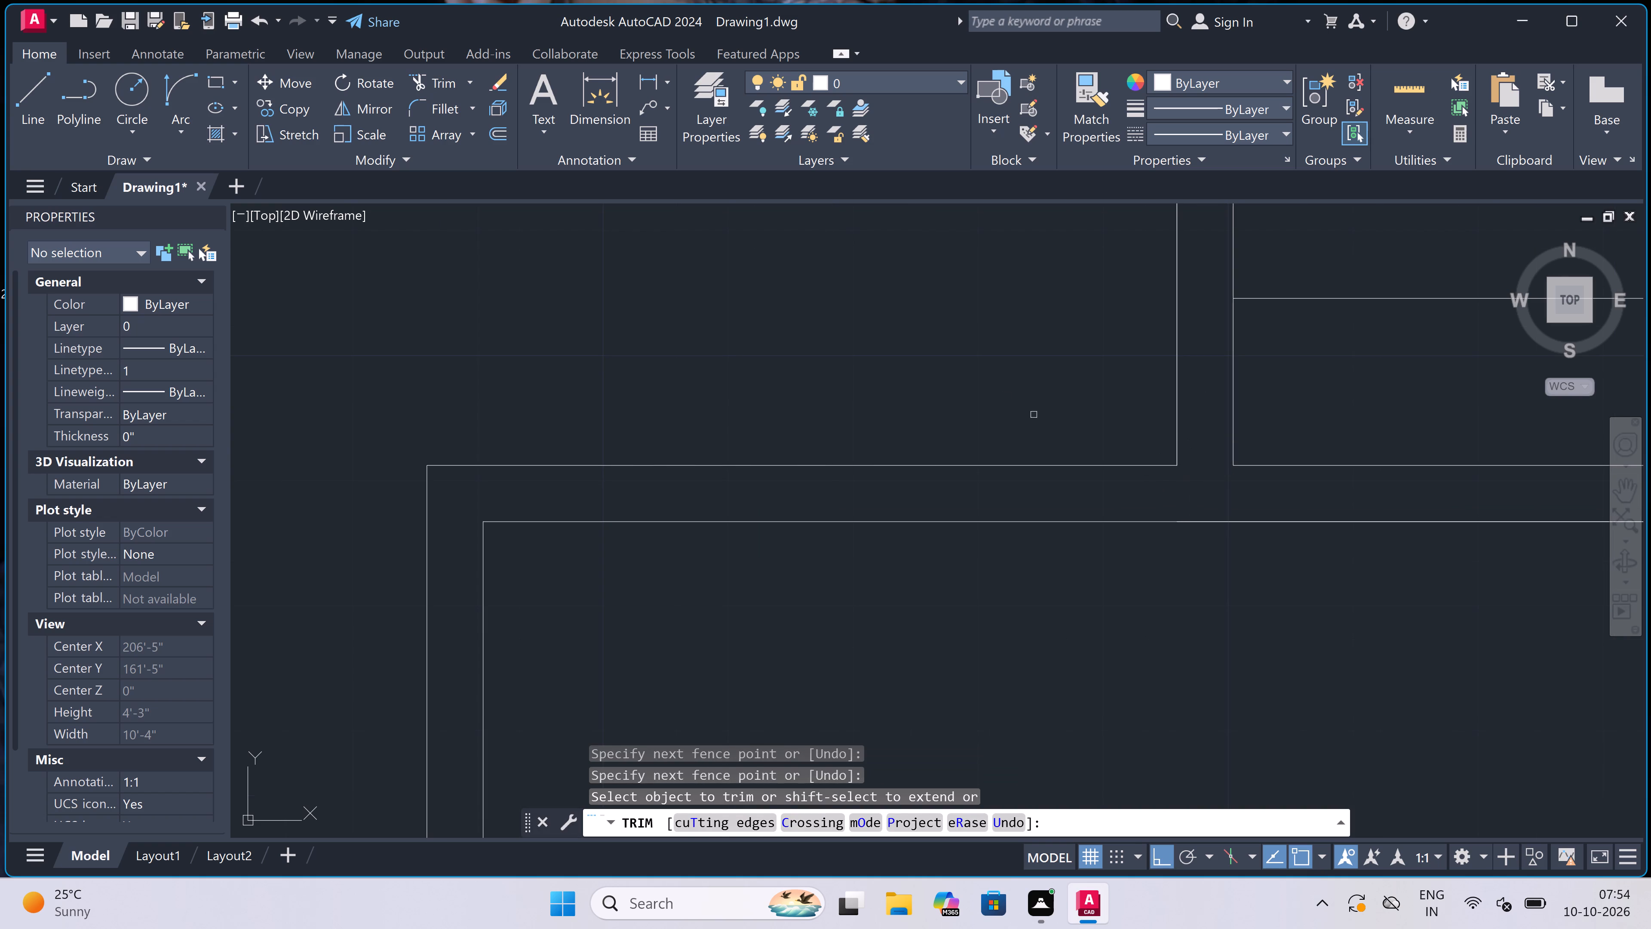
# Trim the cross wall's upper line between the two faces of the lower right room's left wall.
pyautogui.scroll(-4, 950, 337)
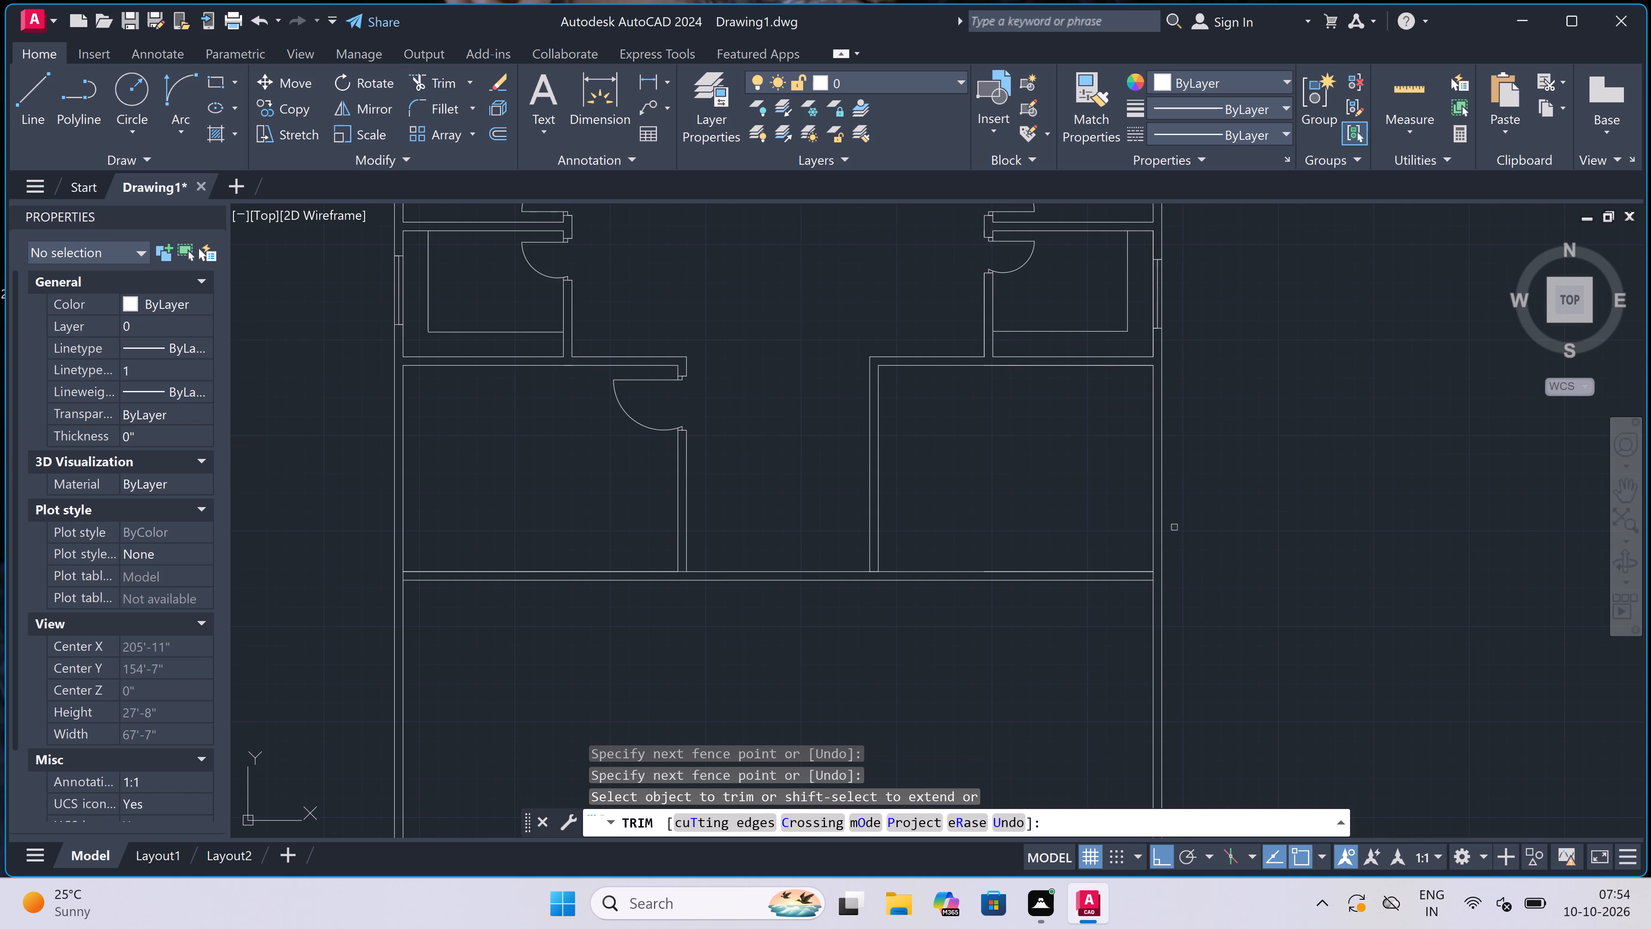
pyautogui.scroll(2, 1163, 574)
pyautogui.scroll(-3, 1095, 555)
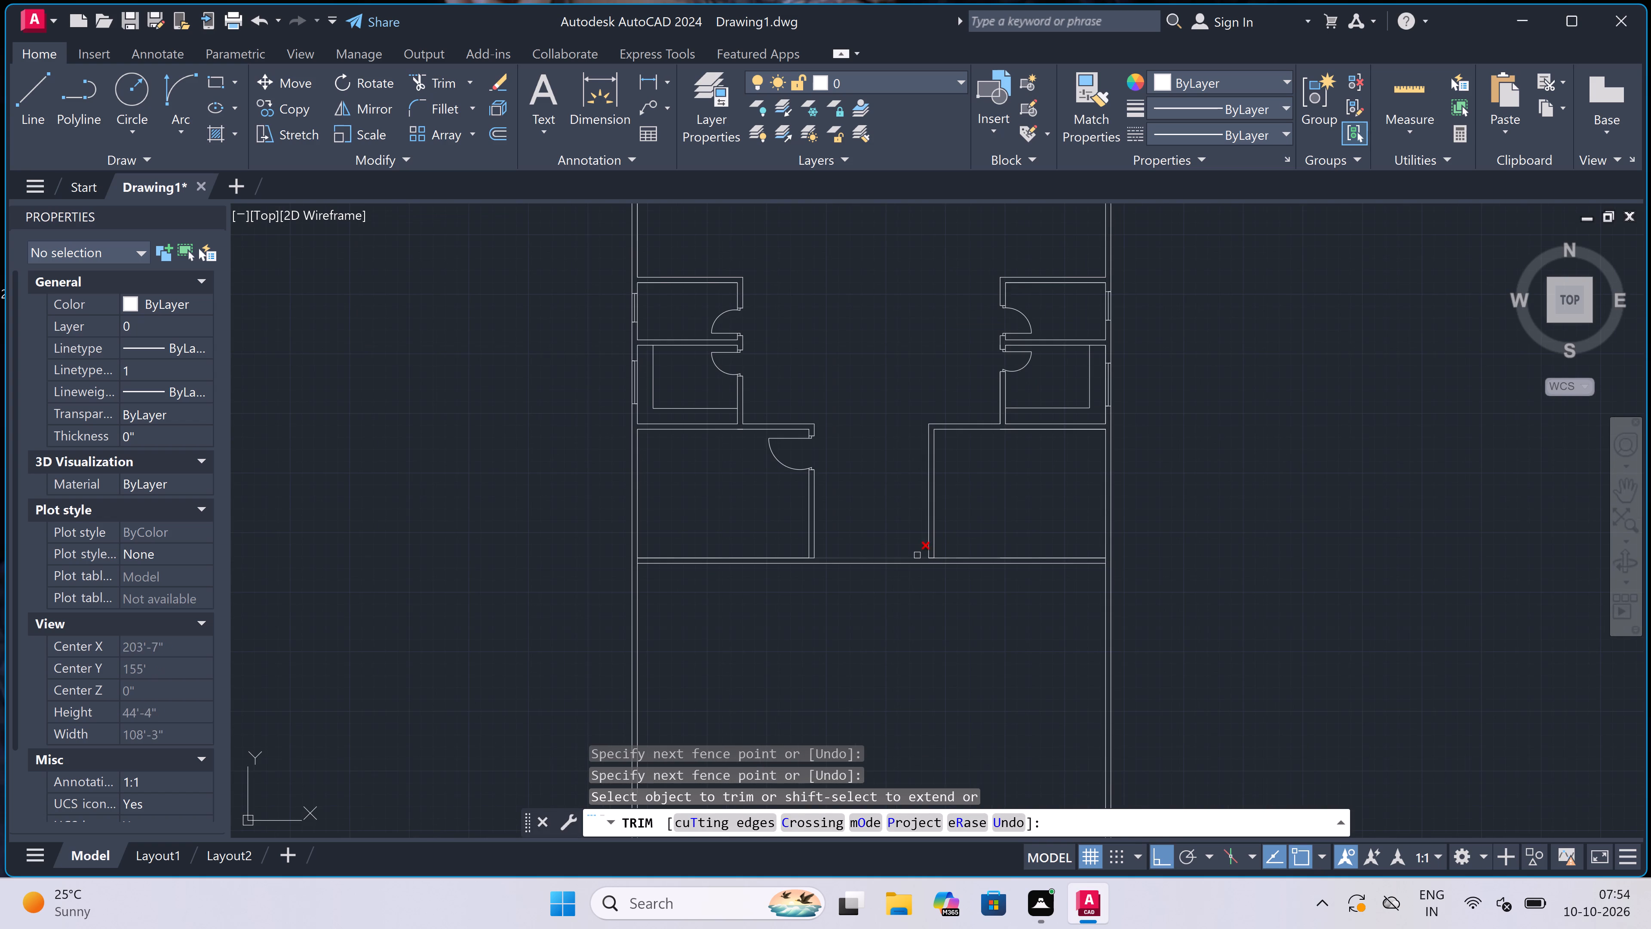
pyautogui.scroll(3, 886, 580)
pyautogui.scroll(1, 1091, 508)
pyautogui.click(1065, 490)
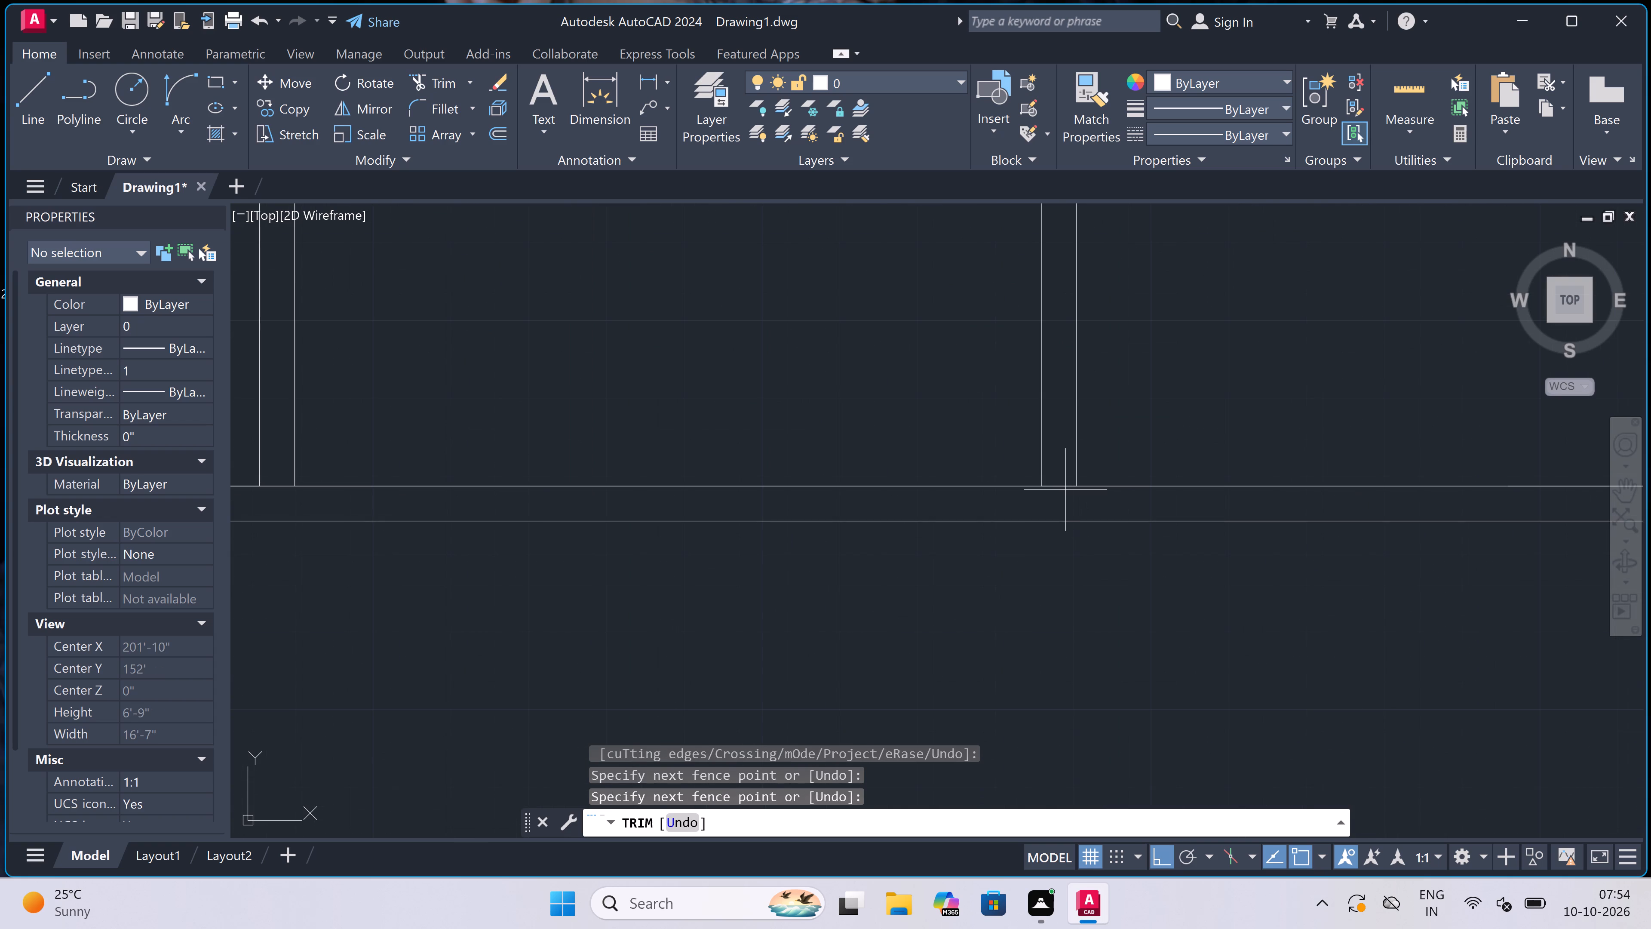
pyautogui.click(1063, 471)
pyautogui.scroll(-4, 1063, 471)
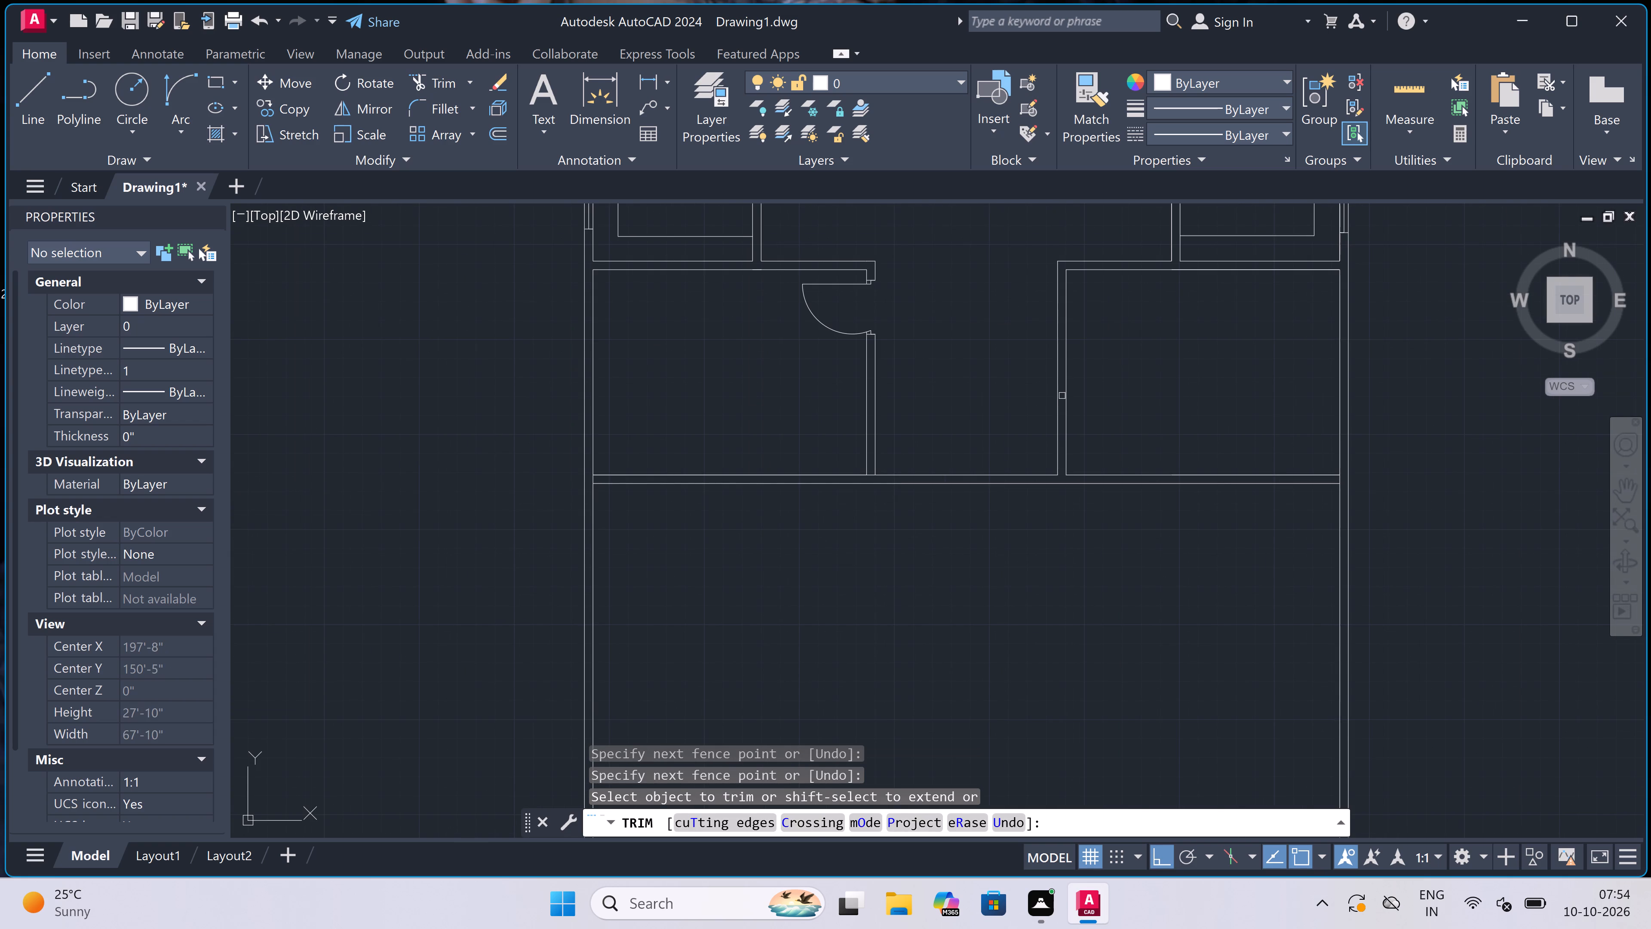
pyautogui.scroll(-2, 1059, 396)
pyautogui.scroll(3, 1056, 363)
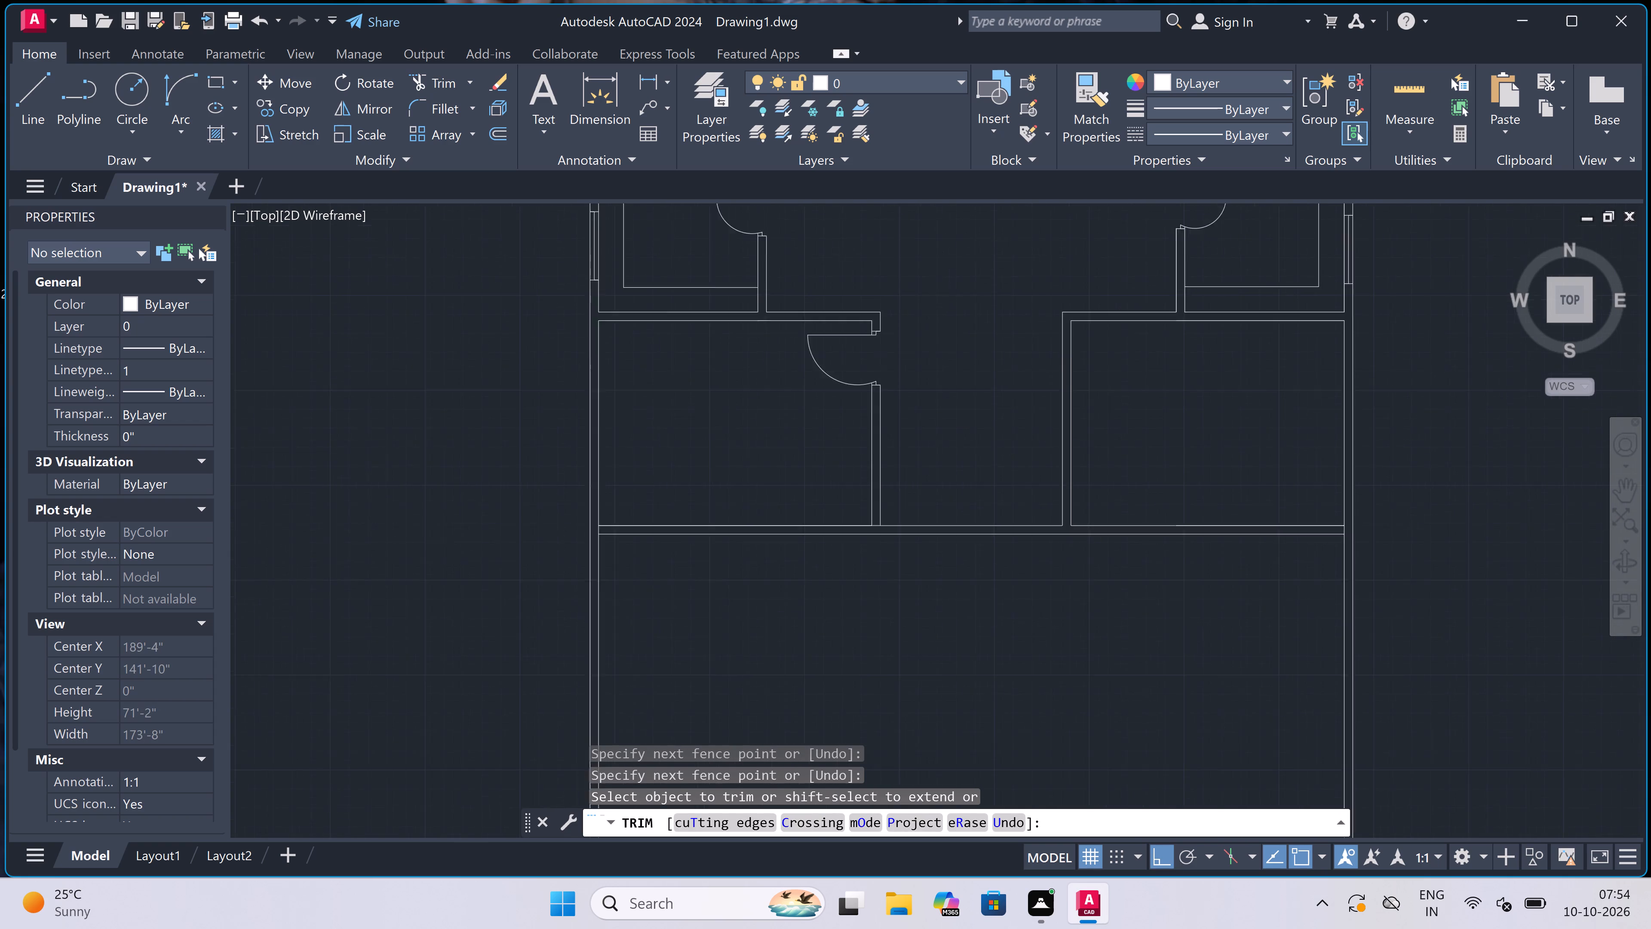
pyautogui.press('Escape')
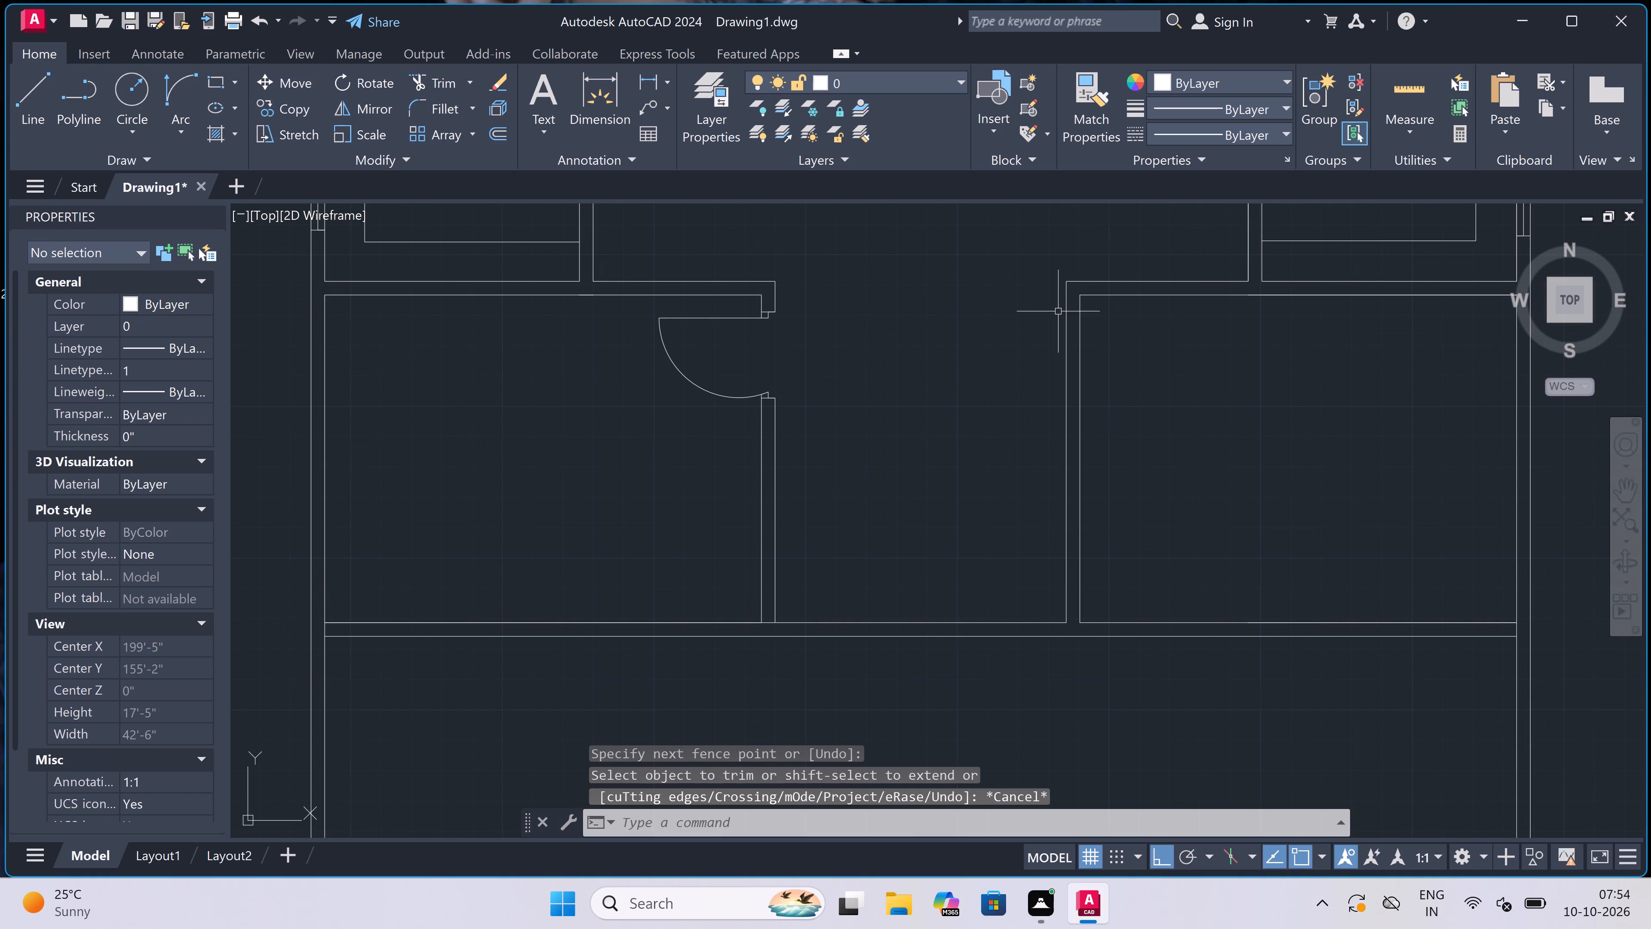
# Draw a door jamb across the lower right room's left wall below its upper corner, with a 2" midpoint stub and 3' leaf into the room.
pyautogui.scroll(-2, 985, 470)
pyautogui.scroll(2, 996, 399)
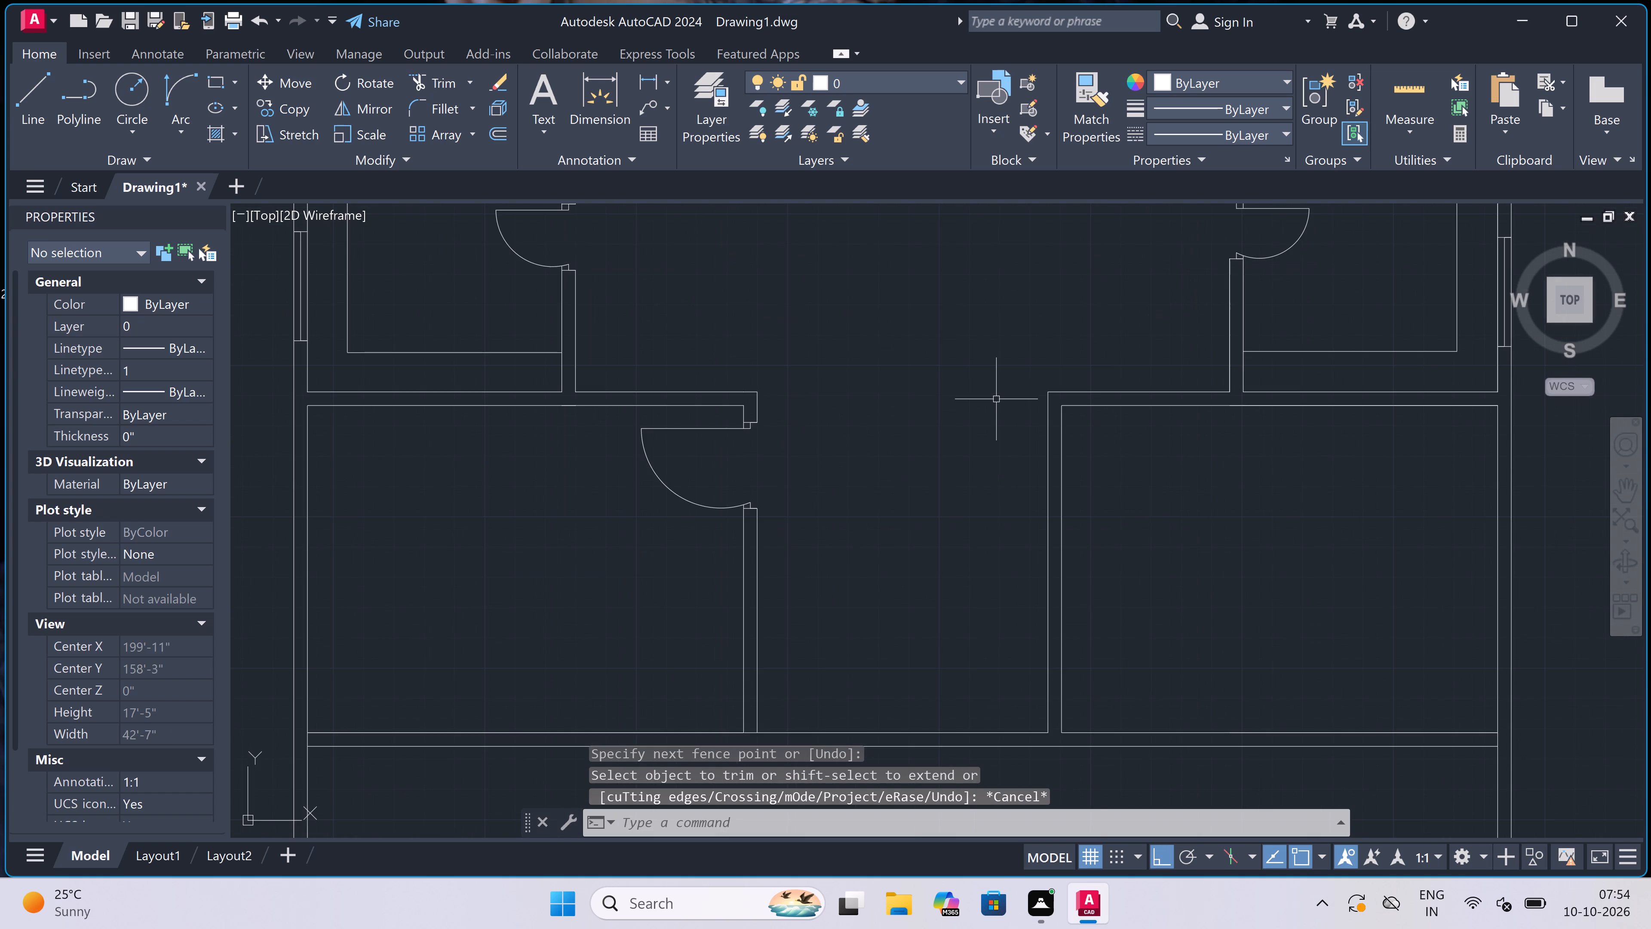
pyautogui.scroll(1, 996, 399)
pyautogui.press('l')
pyautogui.press('space')
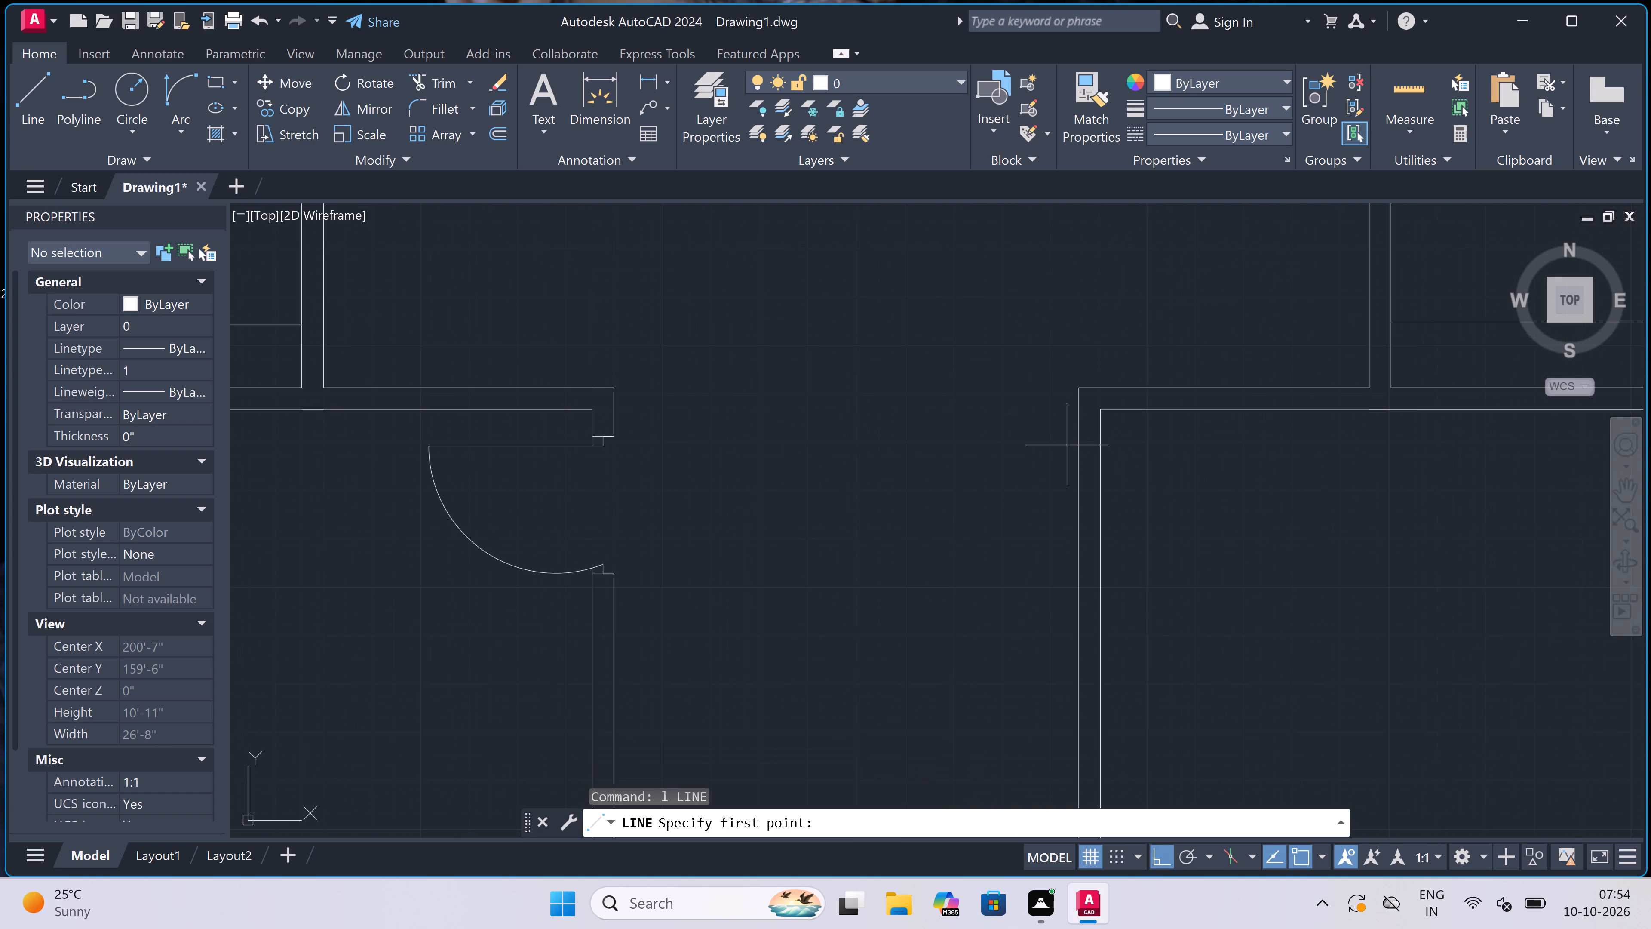
pyautogui.click(1075, 440)
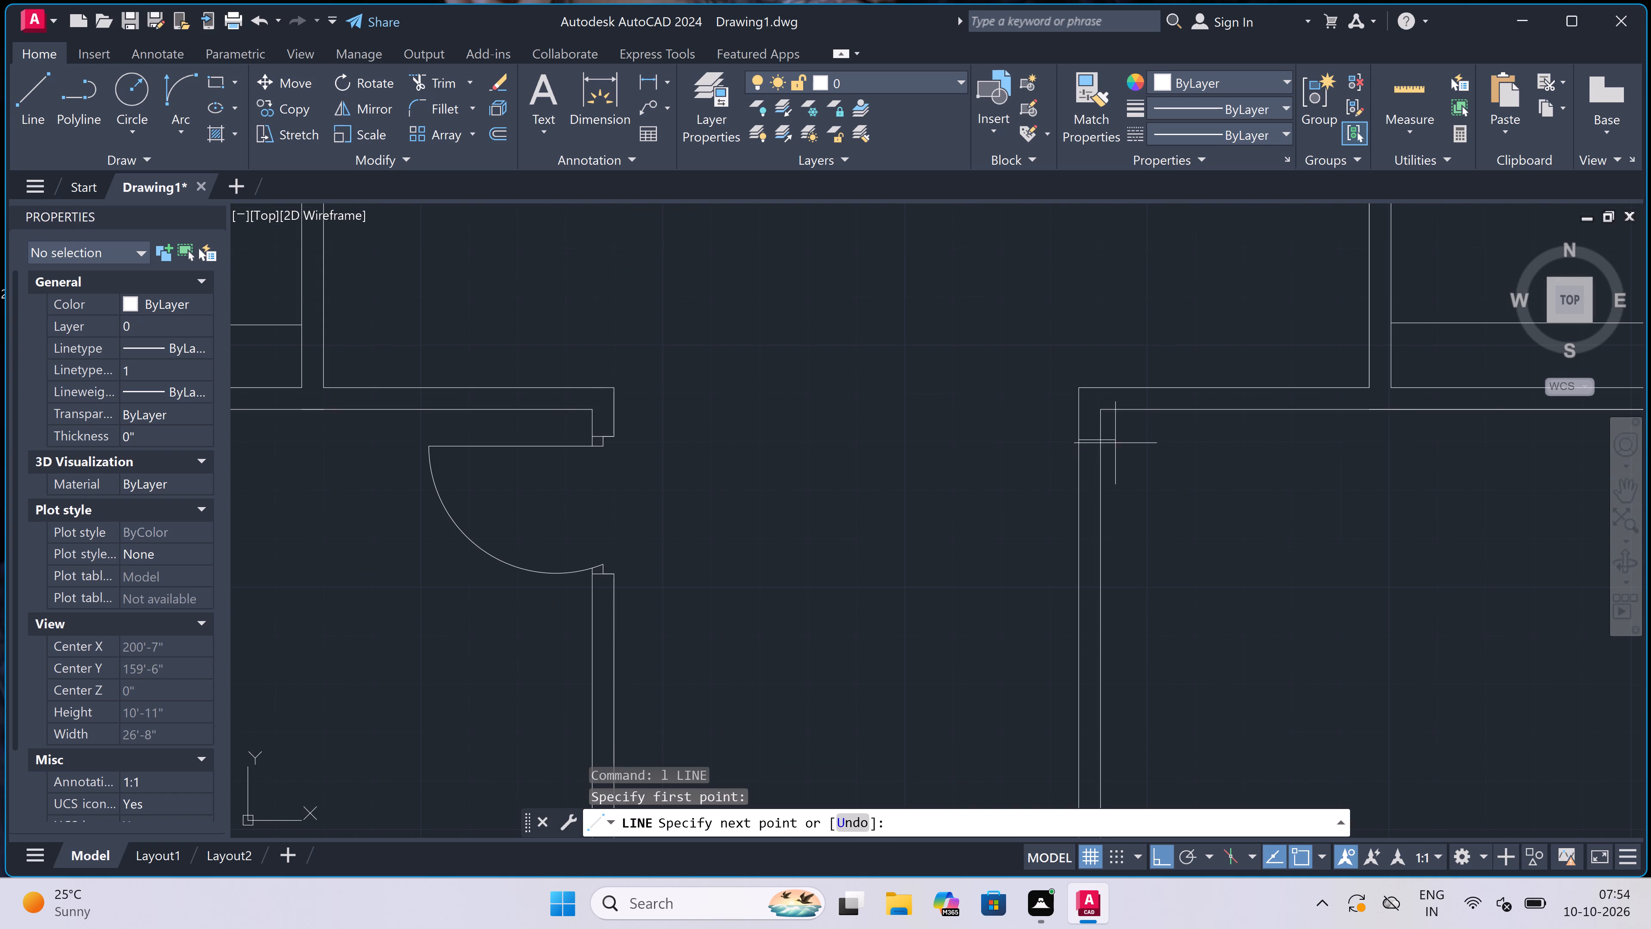
pyautogui.click(1115, 442)
pyautogui.scroll(3, 1106, 442)
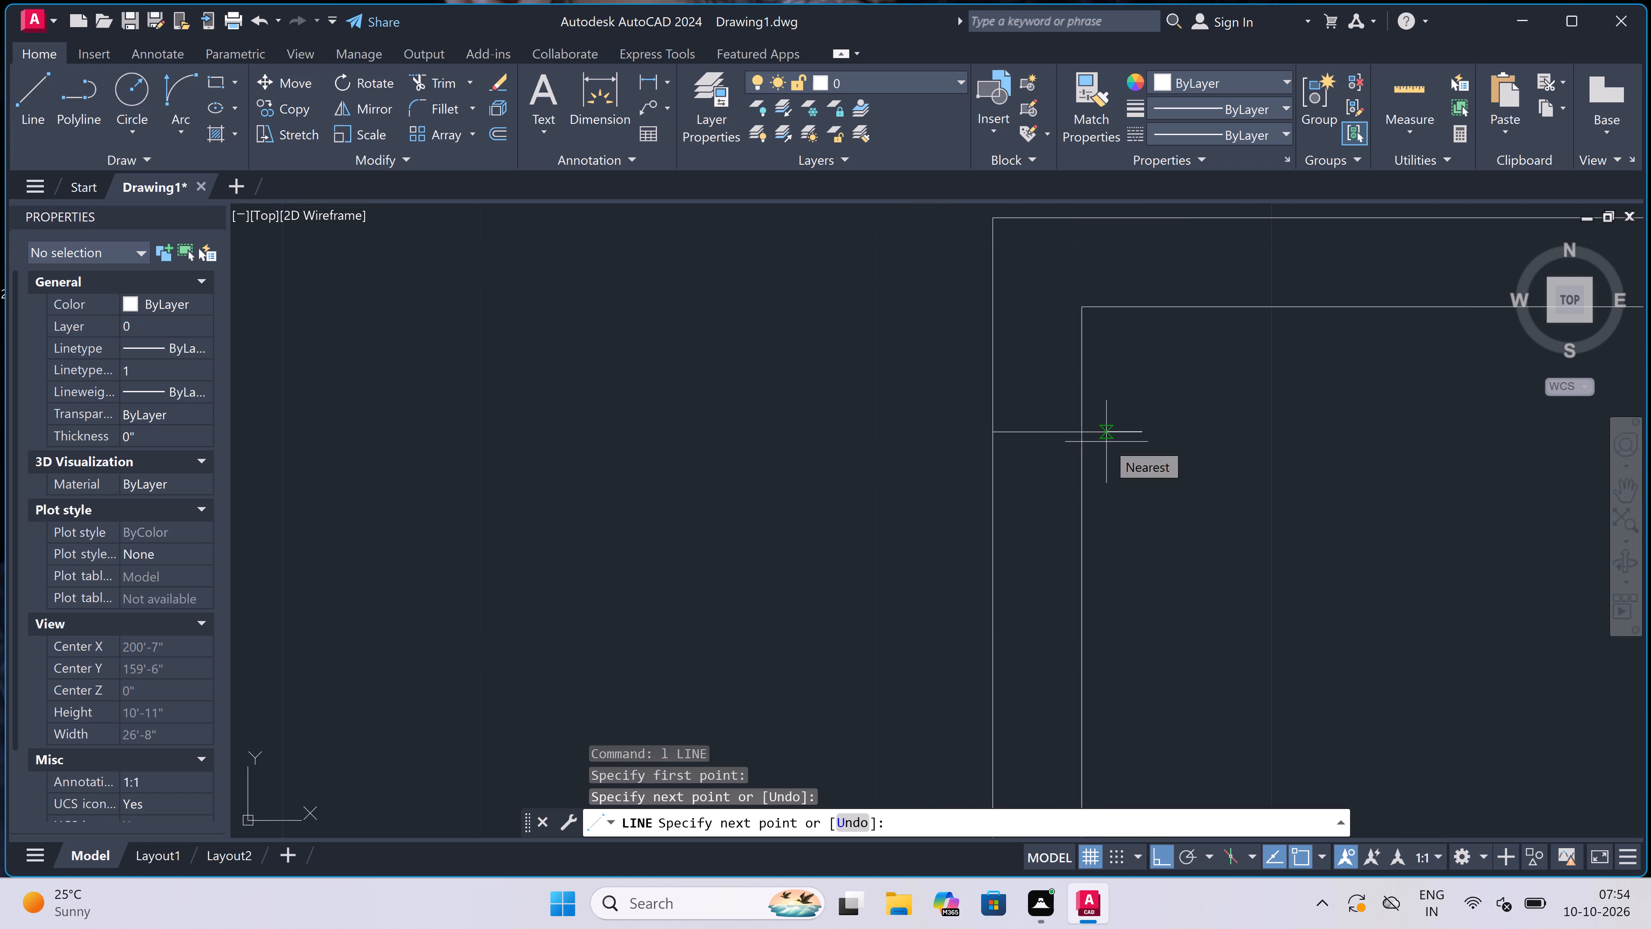
pyautogui.hotkey('ctrl', 'z')
pyautogui.scroll(3, 1106, 439)
pyautogui.click(1077, 443)
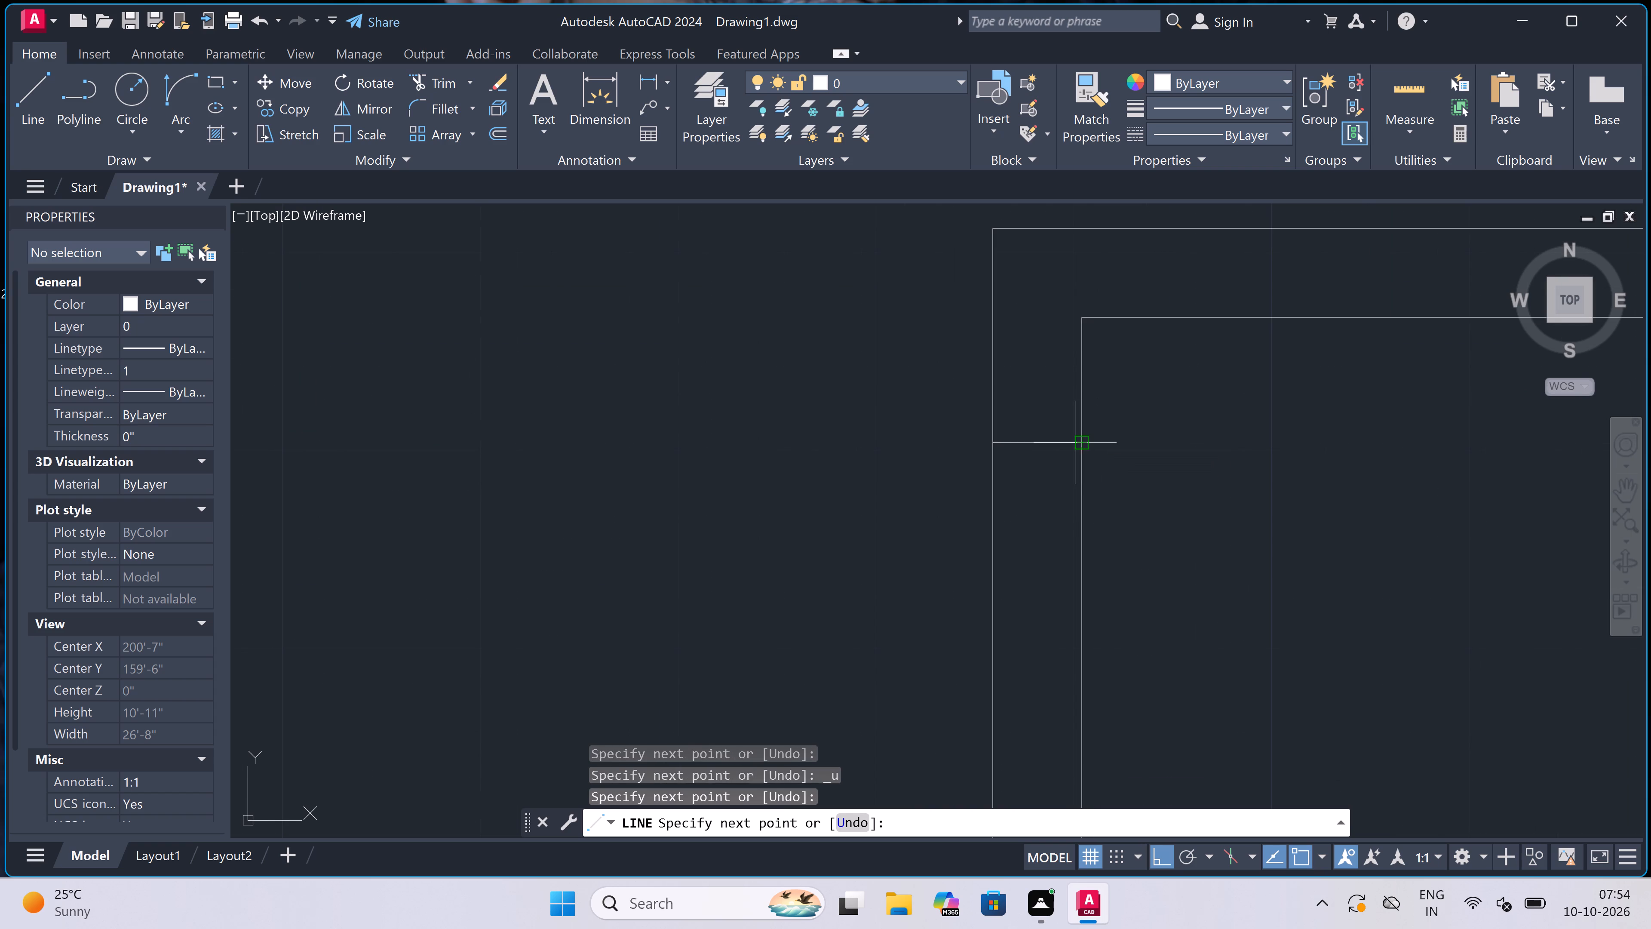
pyautogui.click(1034, 441)
pyautogui.write('2"')
pyautogui.press('space')
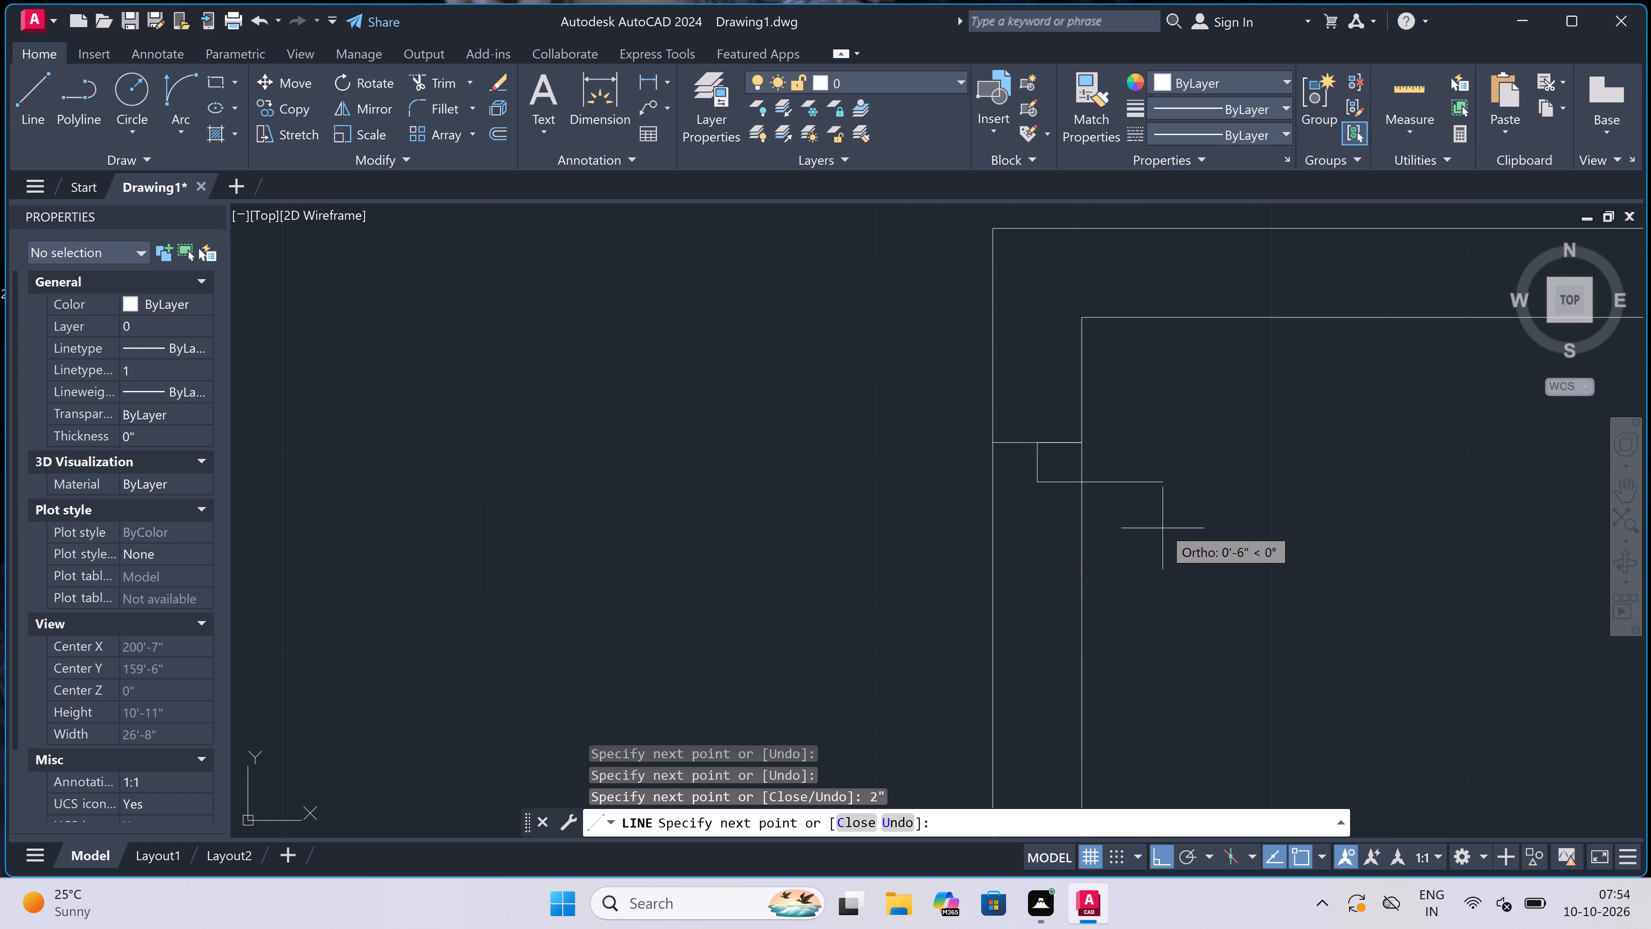
pyautogui.write("3'")
pyautogui.press('space')
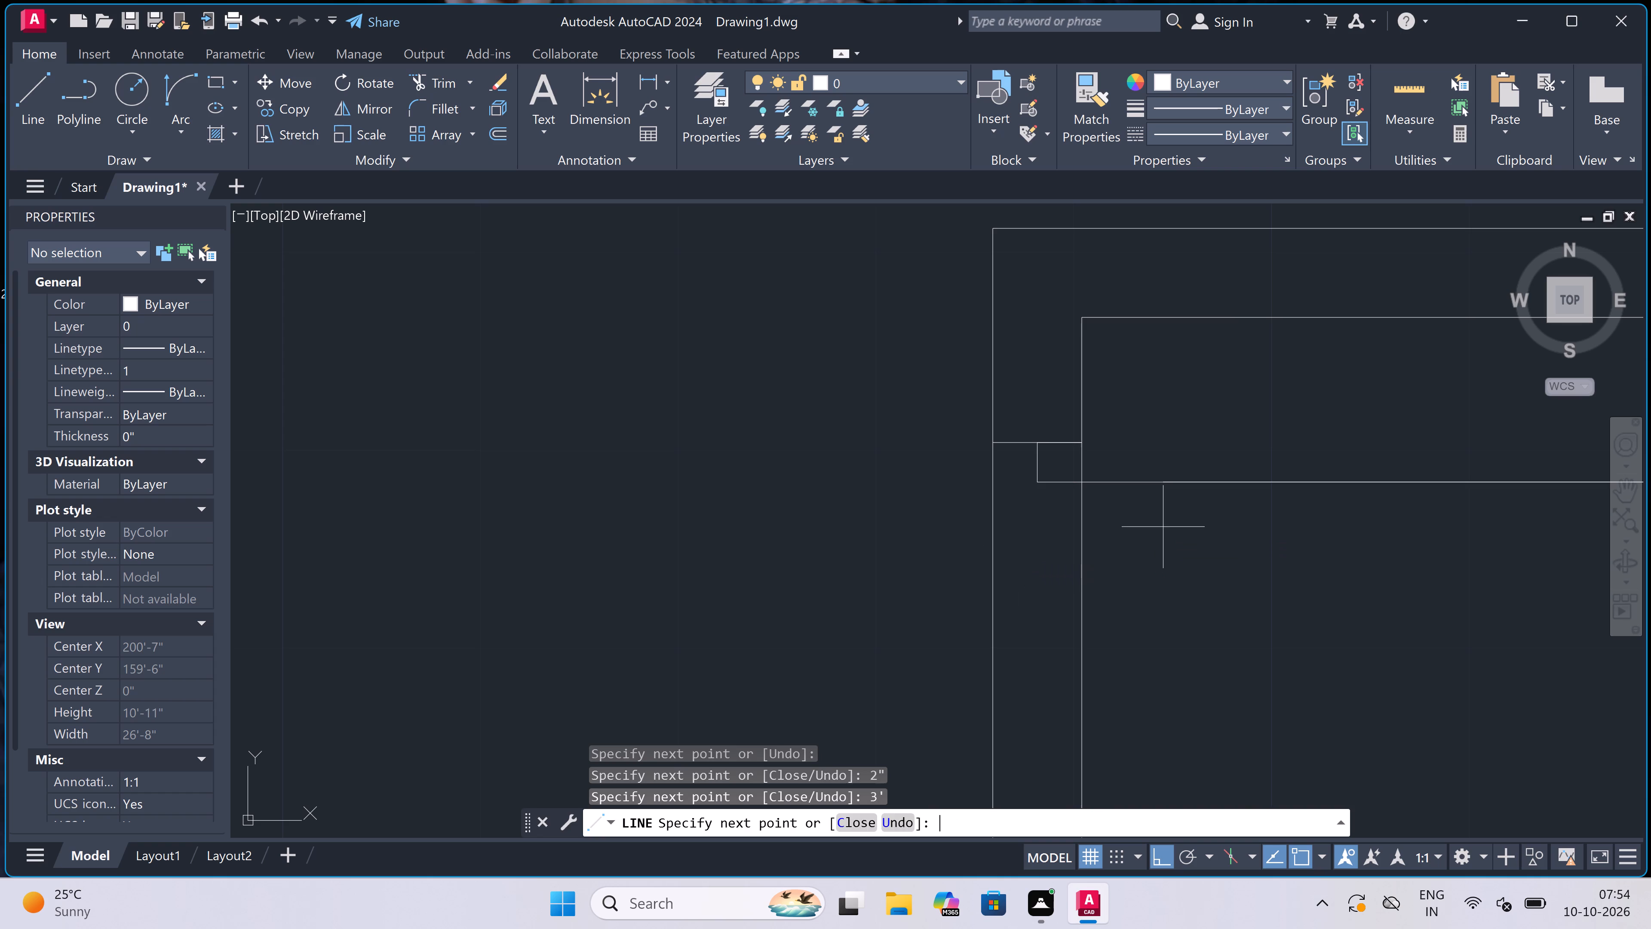
# Draw the opposite door jamb across the lower right room's left wall, with a 2" stub from its midpoint toward the upper jamb.
pyautogui.press('Escape')
pyautogui.press('space')
pyautogui.scroll(-3, 807, 417)
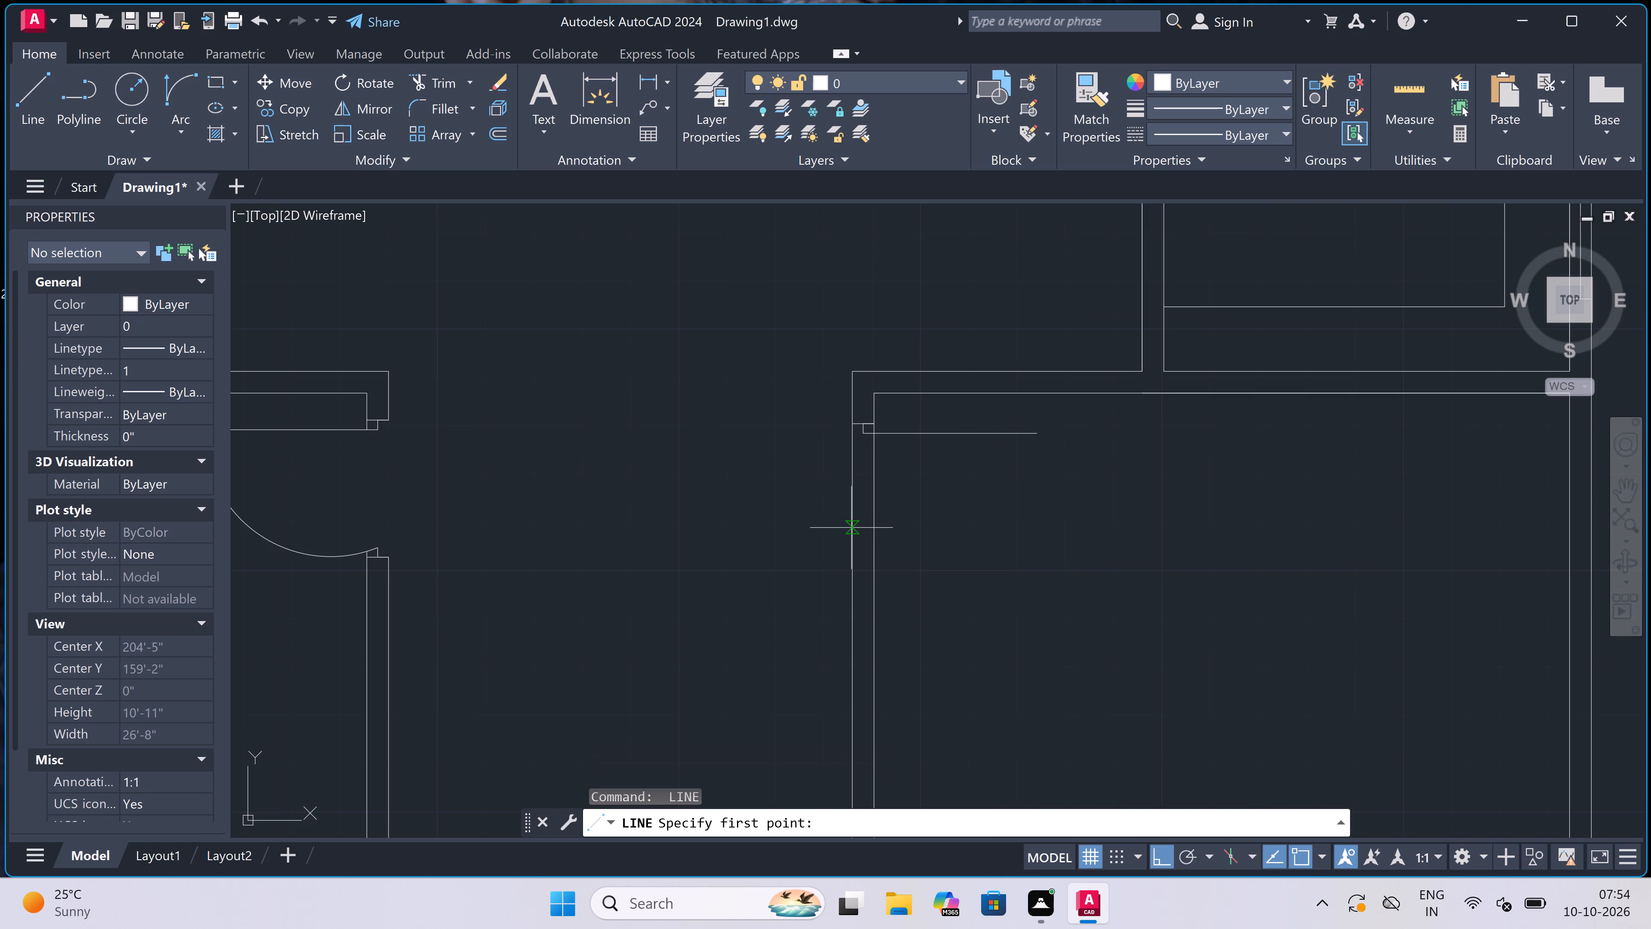
pyautogui.doubleClick(856, 545)
pyautogui.scroll(2, 857, 545)
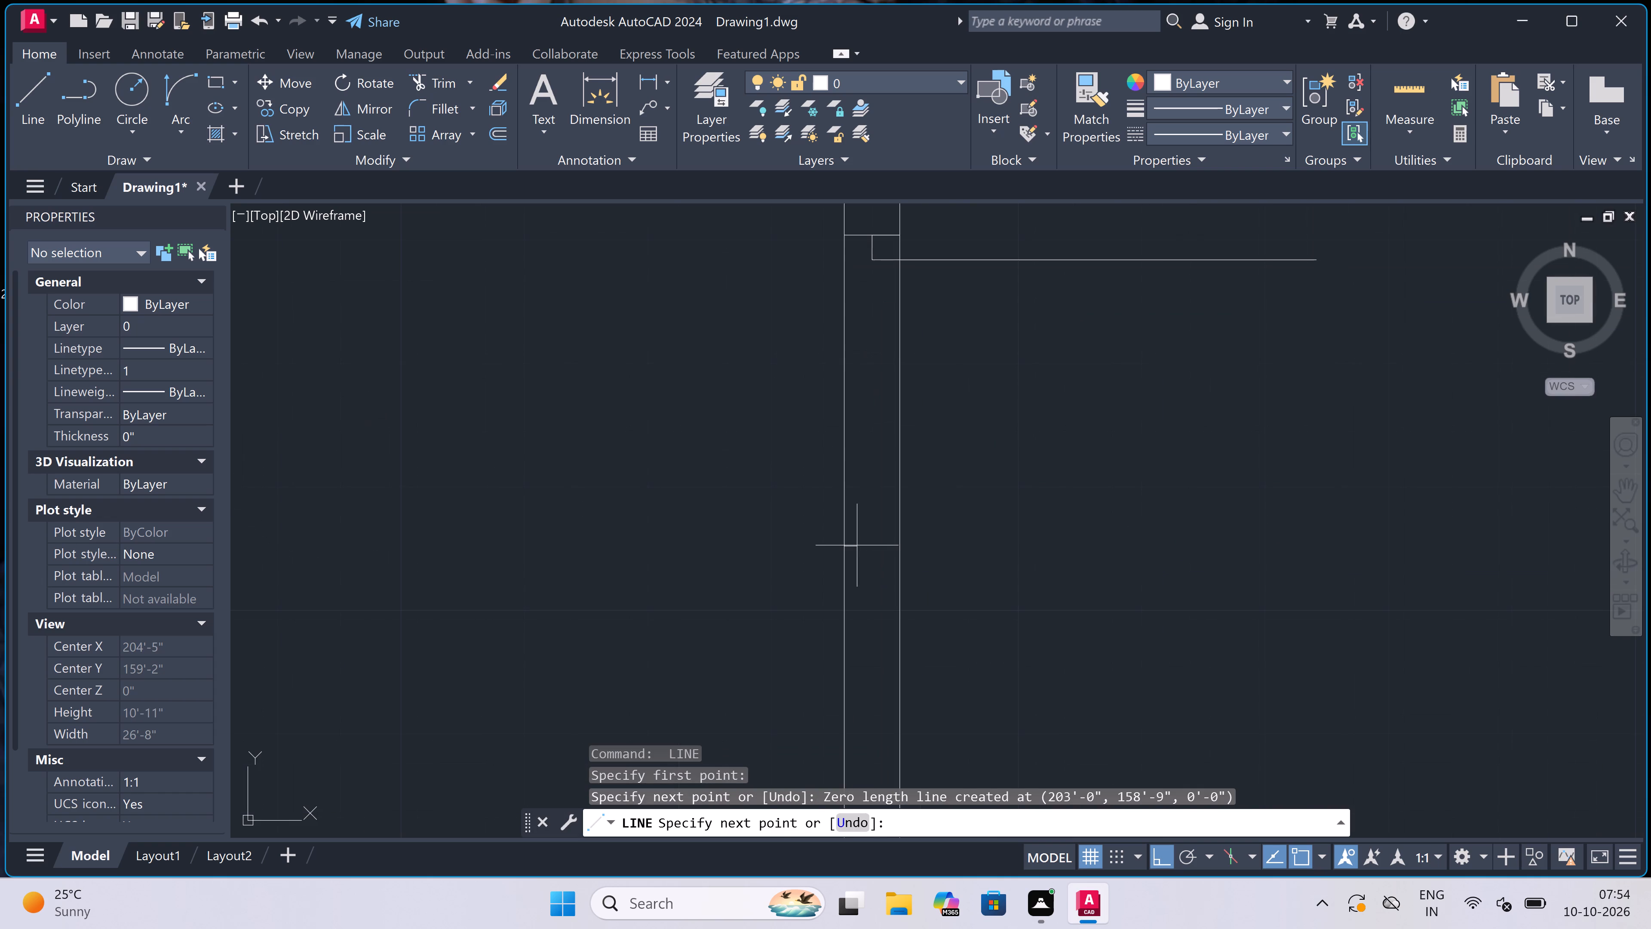
pyautogui.click(892, 547)
pyautogui.click(873, 545)
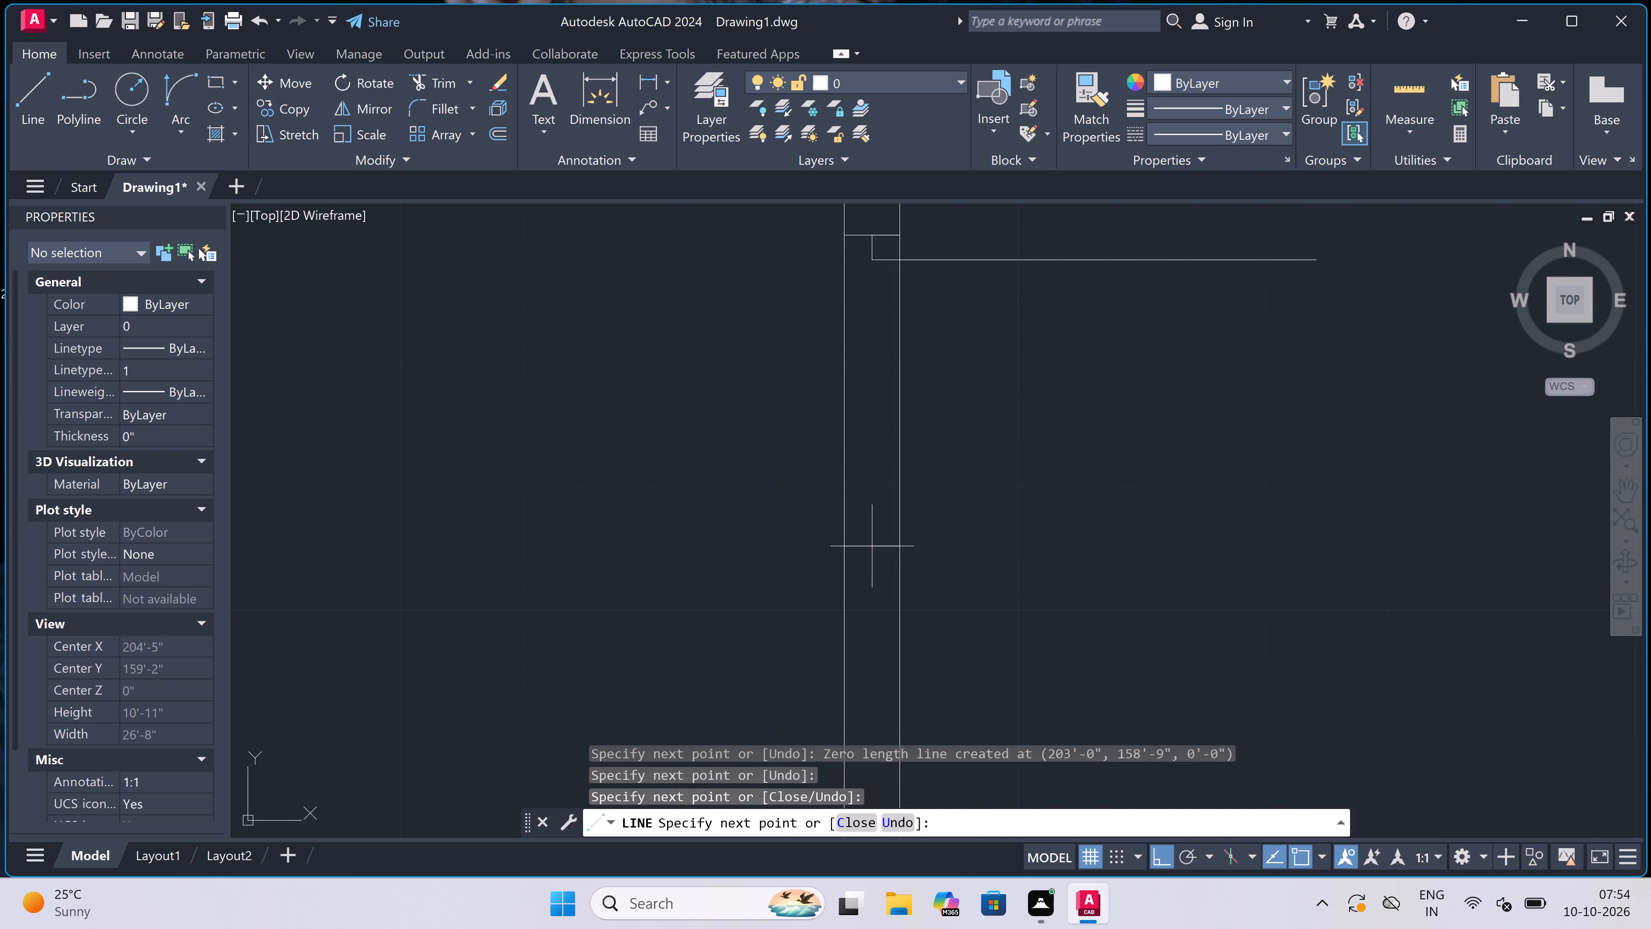
pyautogui.write('2"')
pyautogui.press('space')
pyautogui.press('Escape')
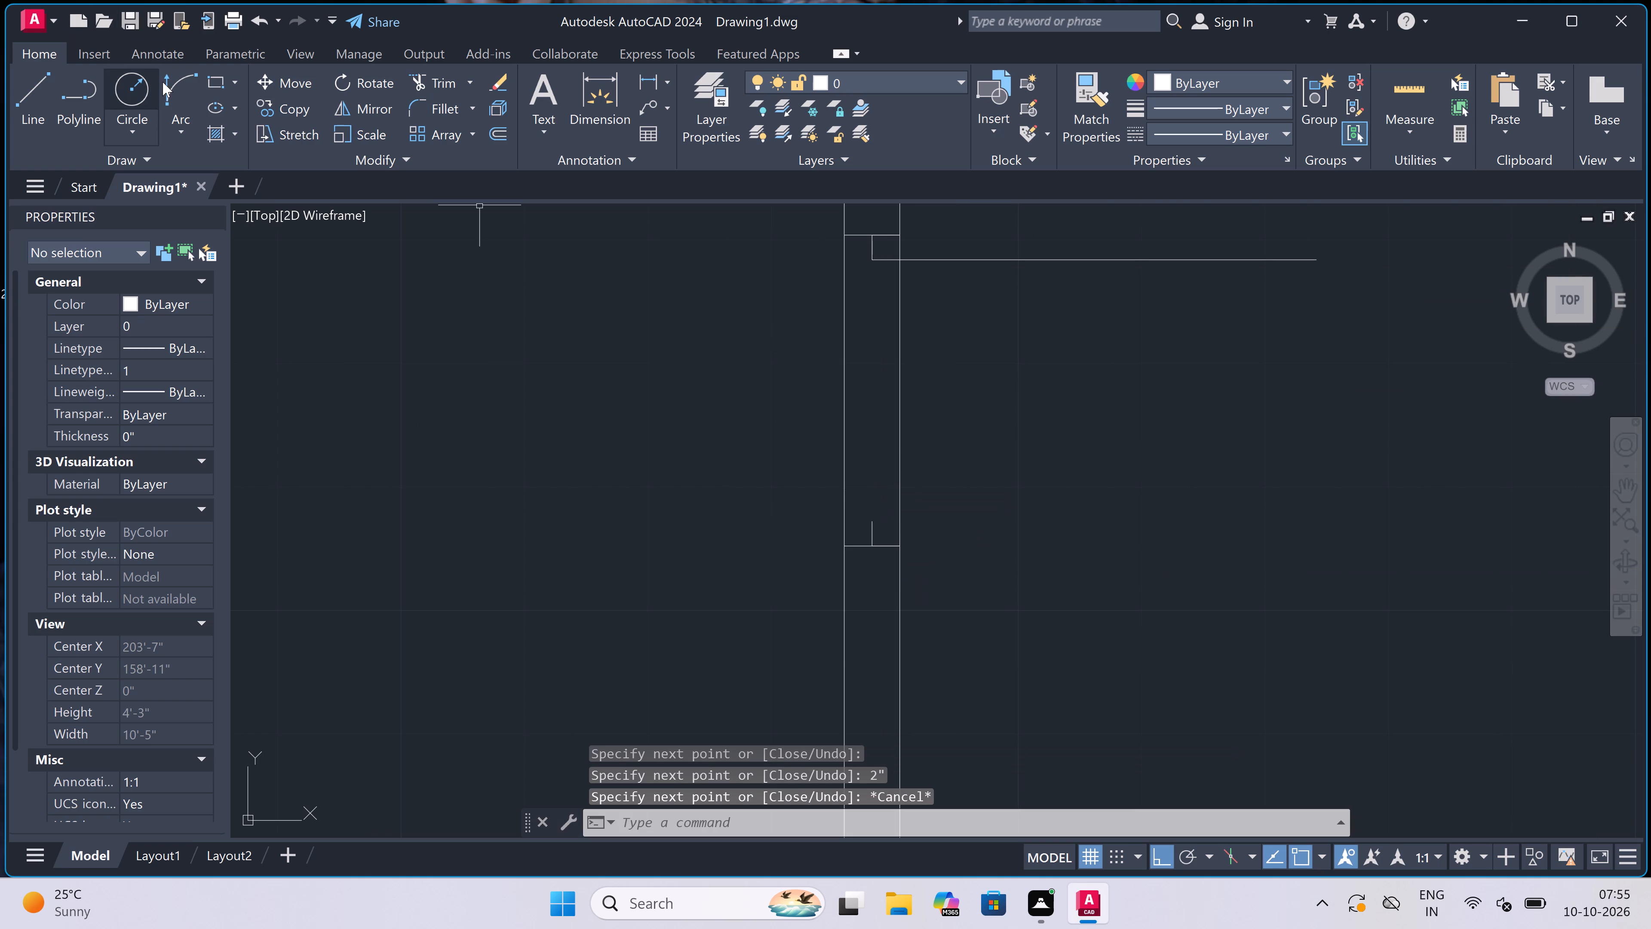
# Draw the door's swing arc from the free end of the 3' leaf to the end of the lower jamb's stub.
pyautogui.click(168, 92)
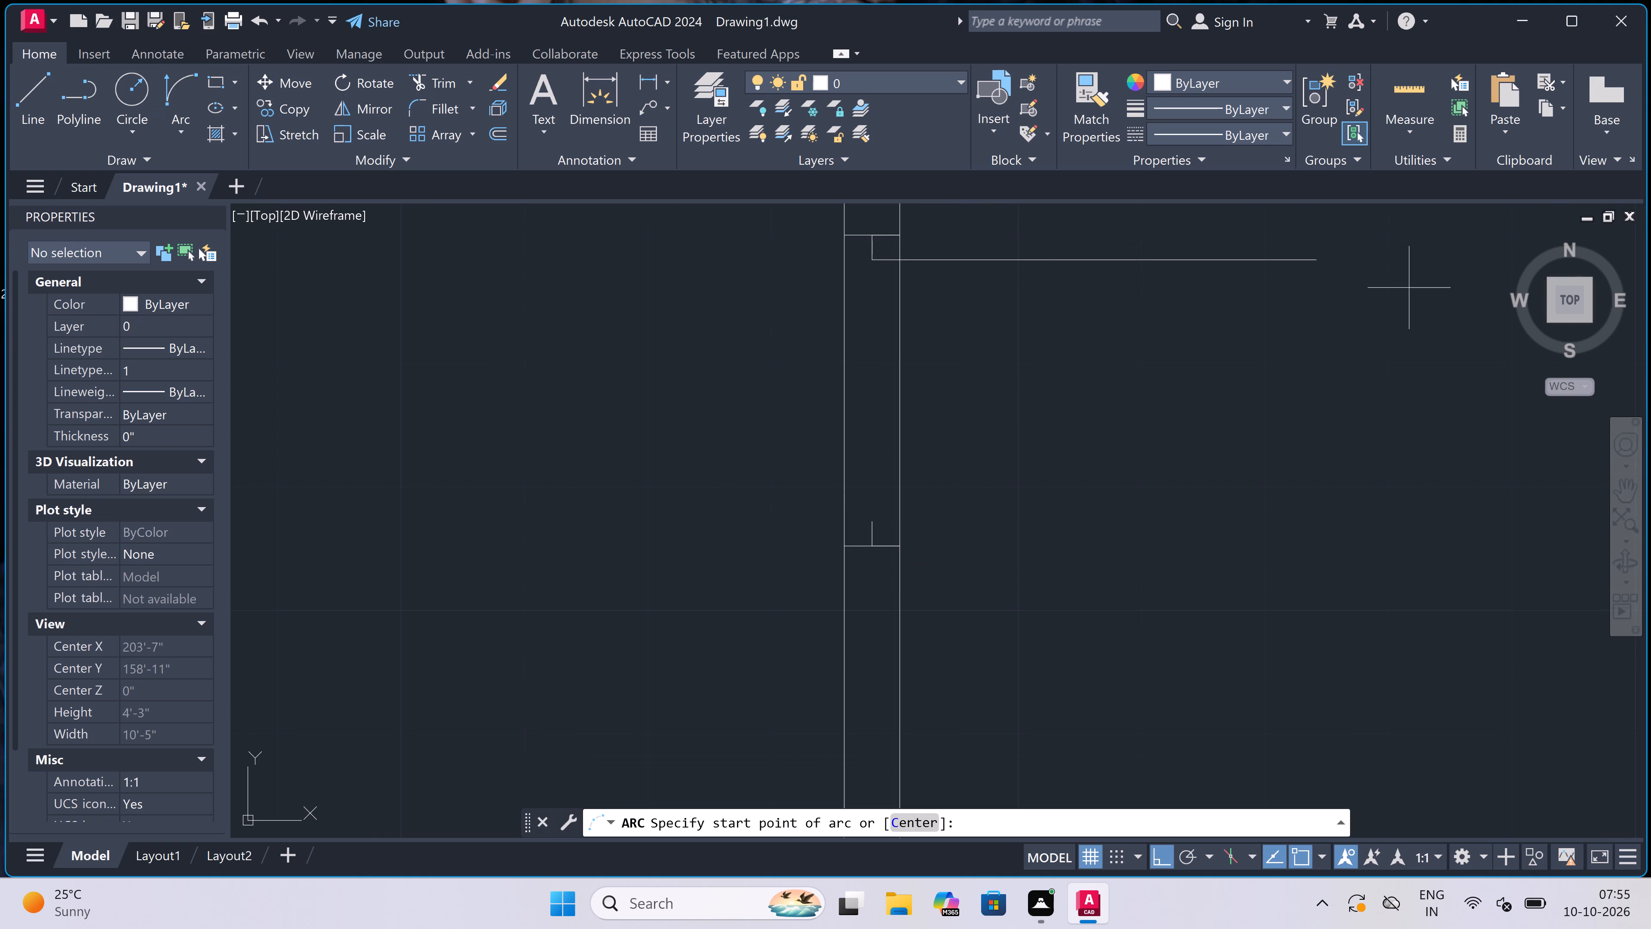
pyautogui.click(1325, 258)
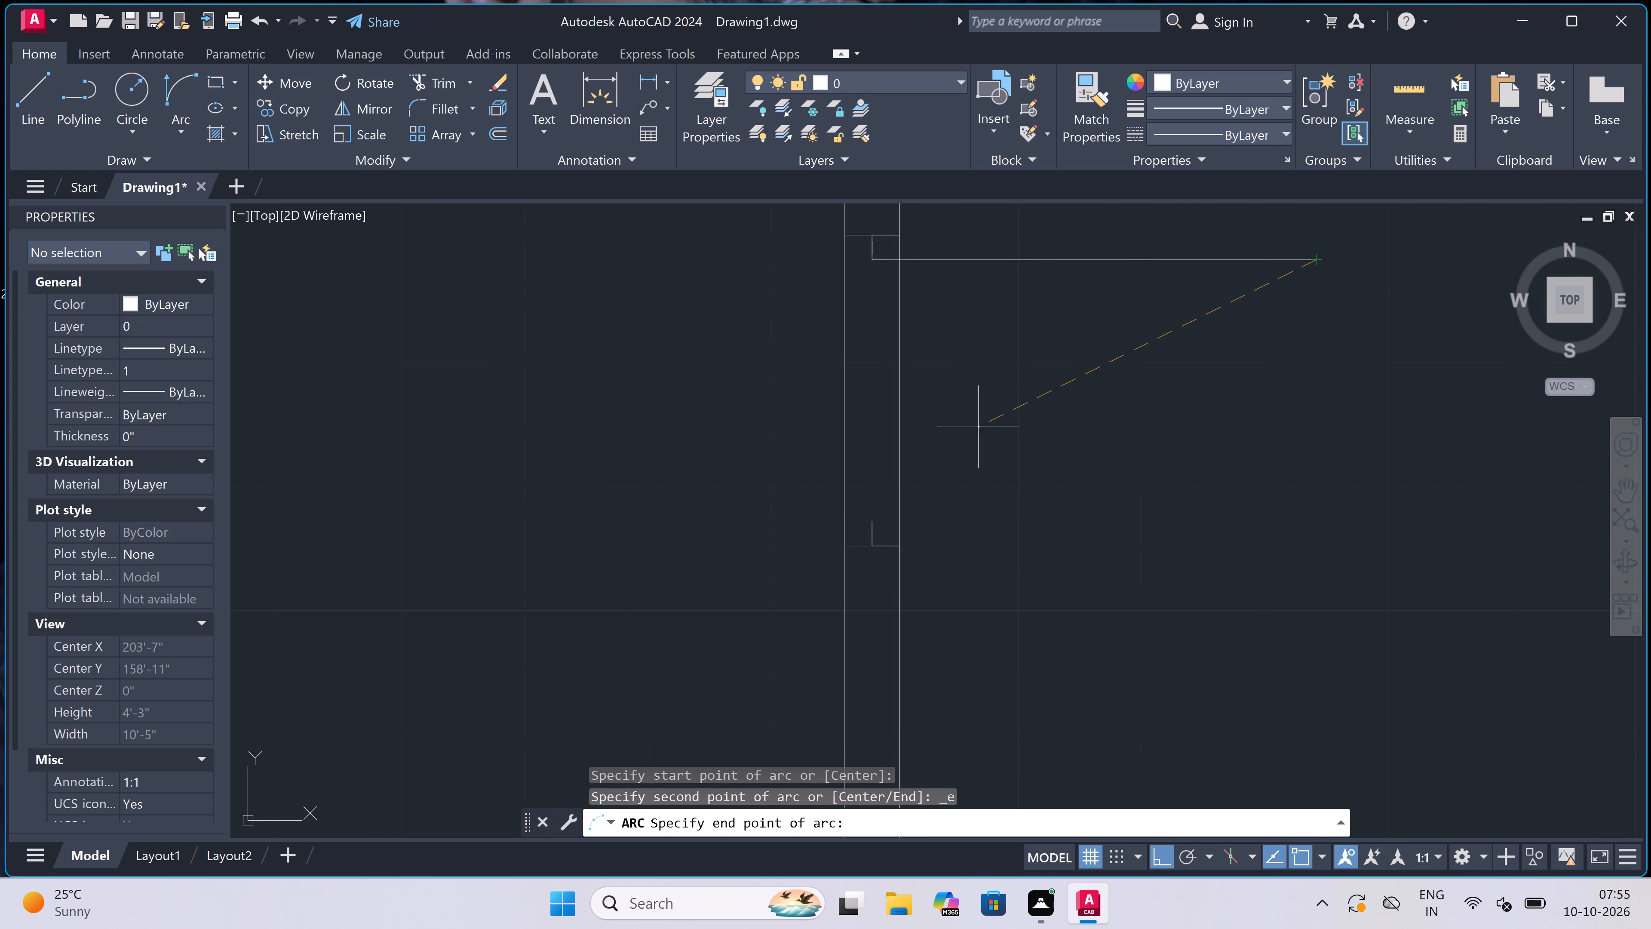
pyautogui.click(866, 518)
pyautogui.doubleClick(963, 621)
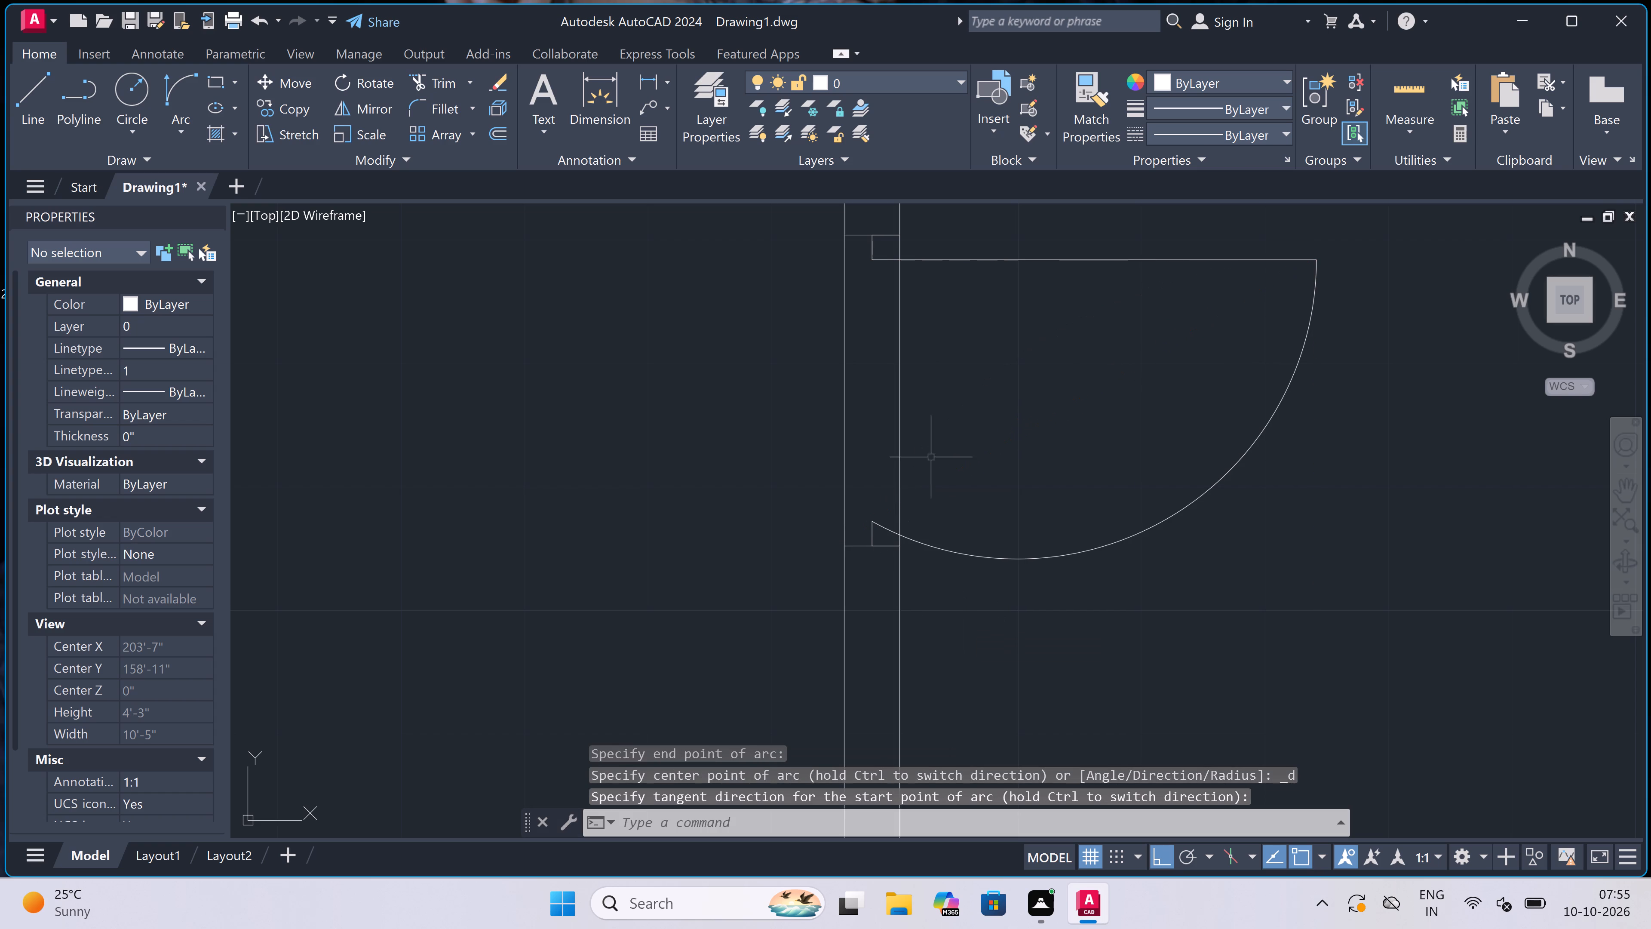
# Trim both faces of the lower right room's left wall between the two jambs to open the doorway.
pyautogui.write('tr')
pyautogui.press('space')
pyautogui.click(975, 384)
pyautogui.click(823, 403)
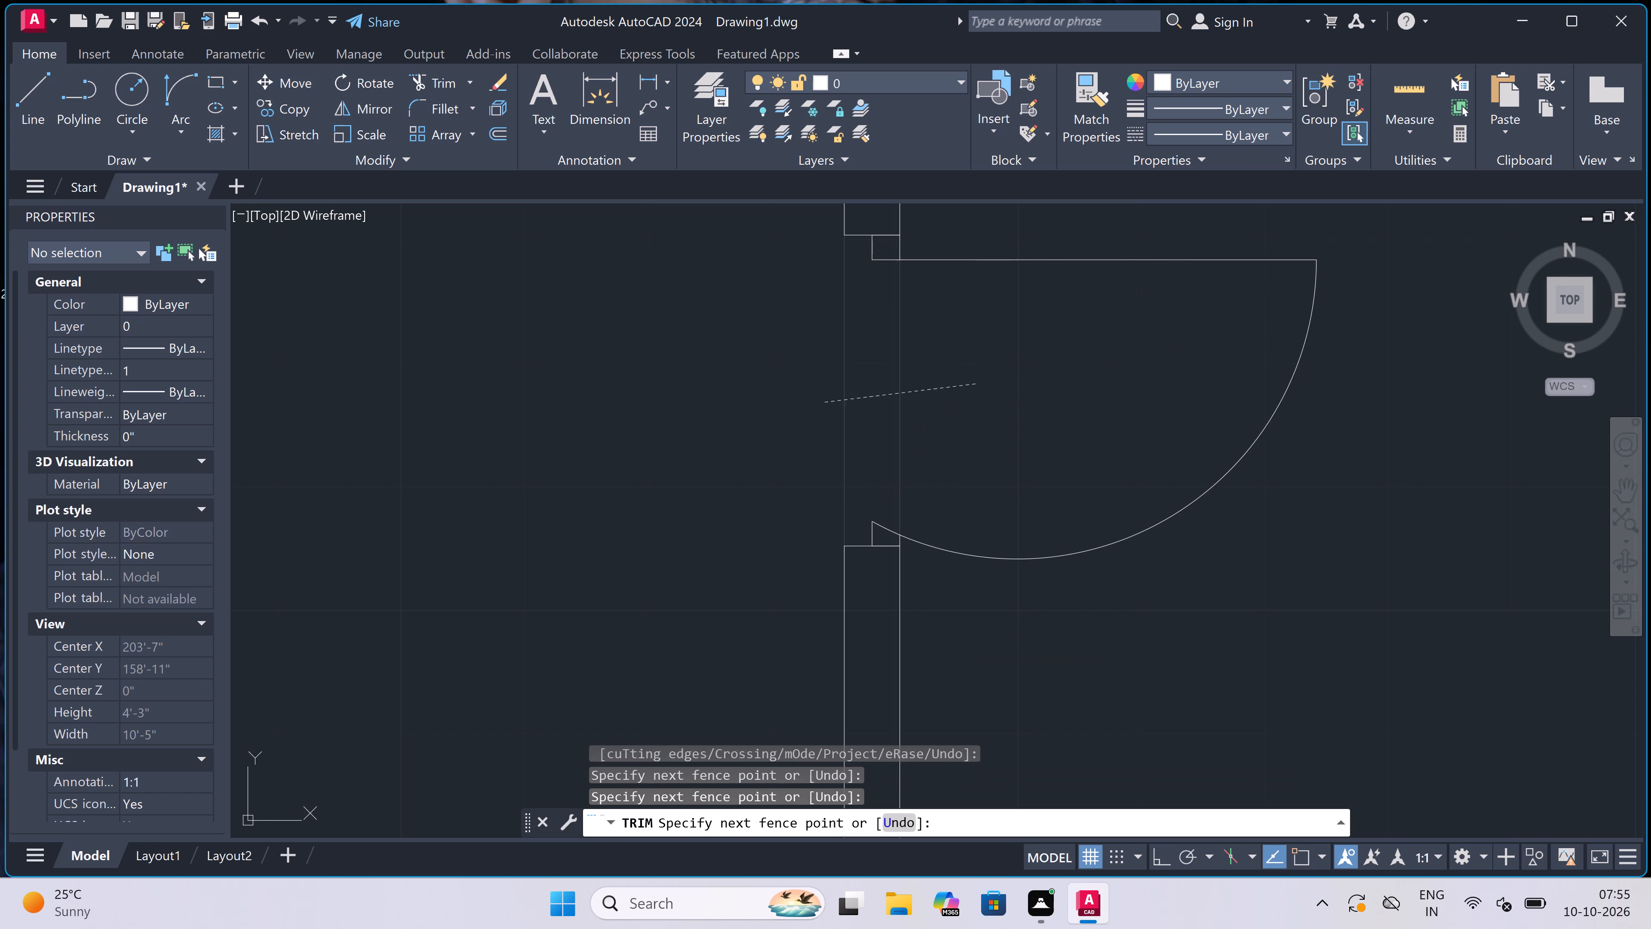
pyautogui.scroll(-4, 910, 383)
pyautogui.press('Escape')
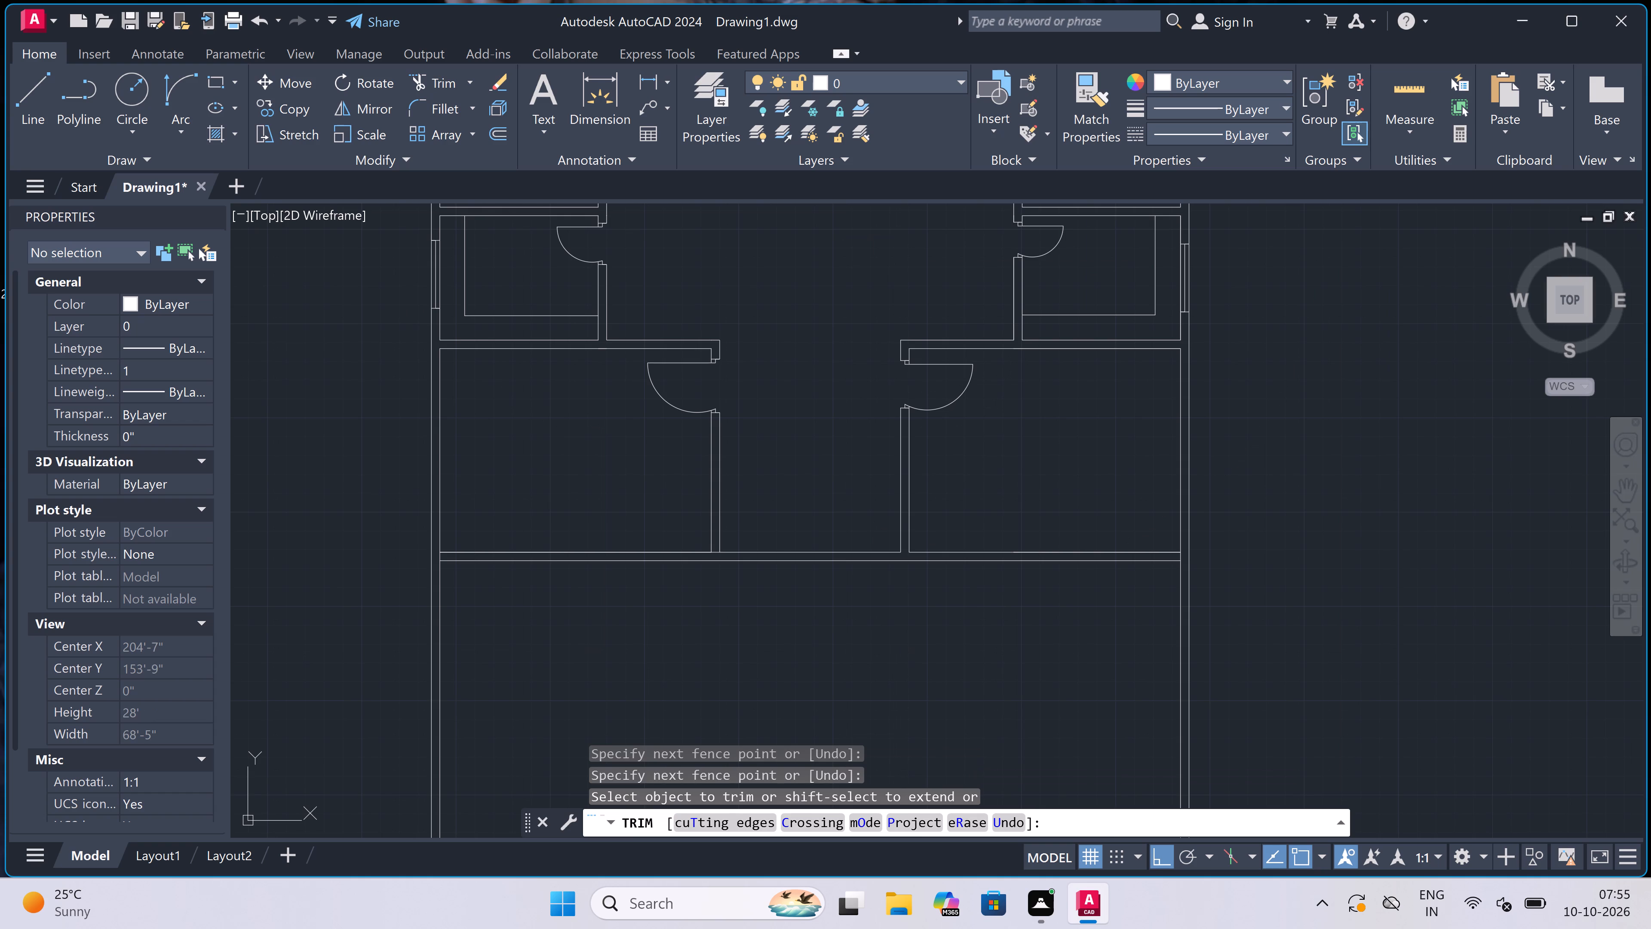
# Draw the bottom wall 10' below the lower rooms: across to the left wall's inner face, 4.5" down, and back to the right outer face.
pyautogui.scroll(-3, 911, 381)
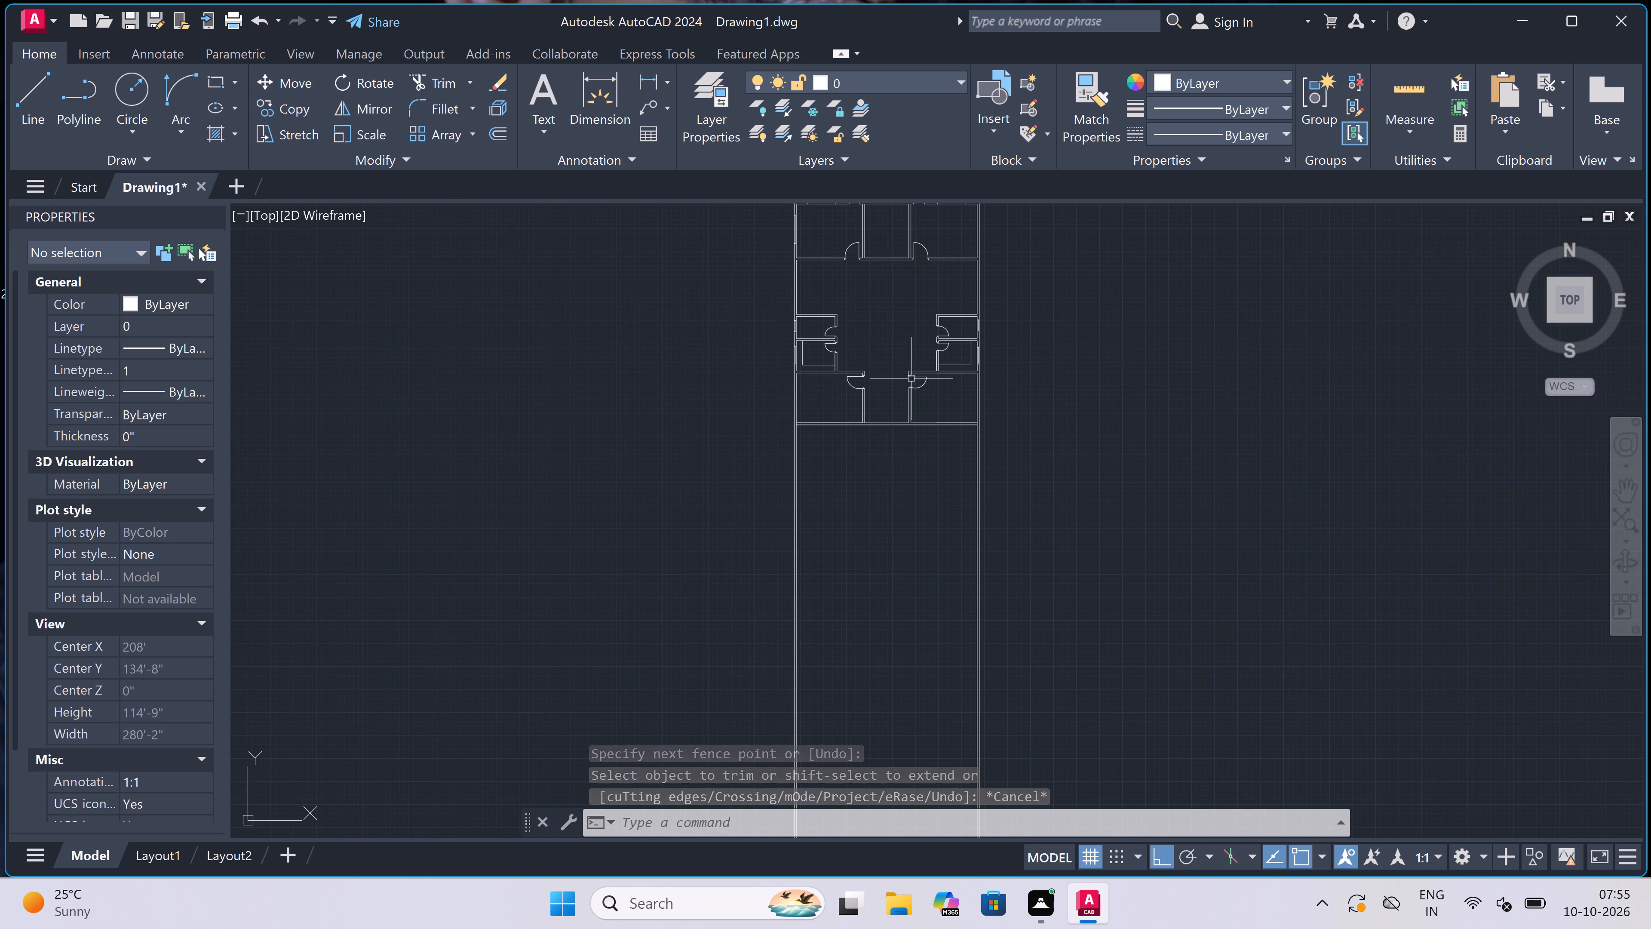
pyautogui.write('l')
pyautogui.press('space')
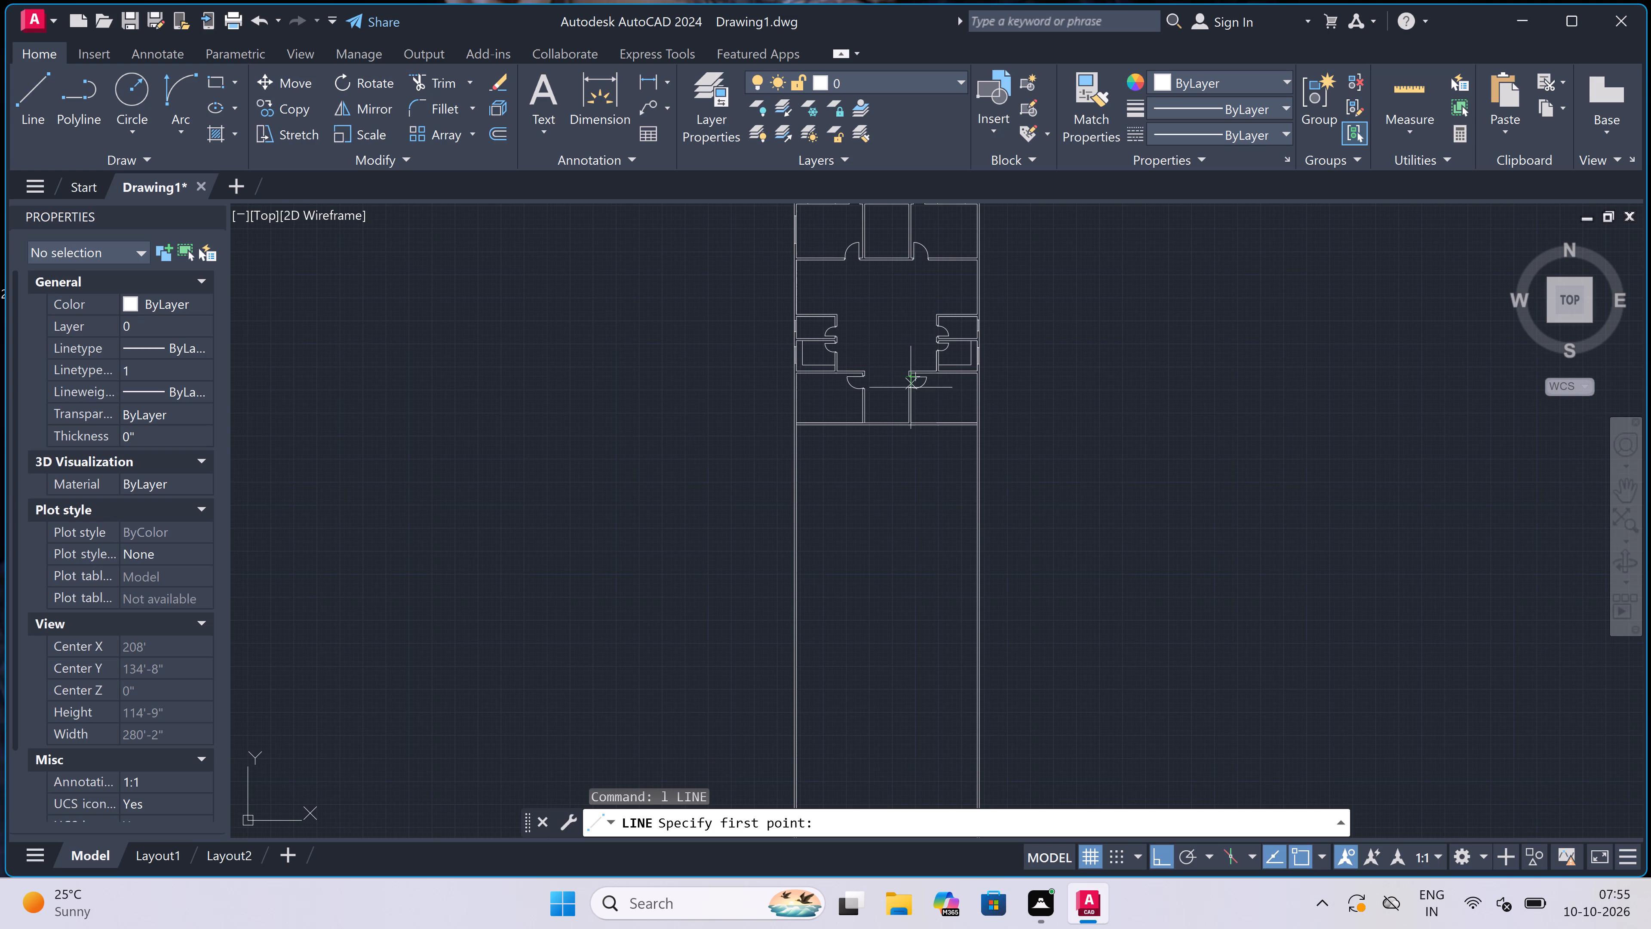
pyautogui.scroll(3, 1003, 475)
pyautogui.scroll(-3, 915, 359)
pyautogui.scroll(4, 889, 305)
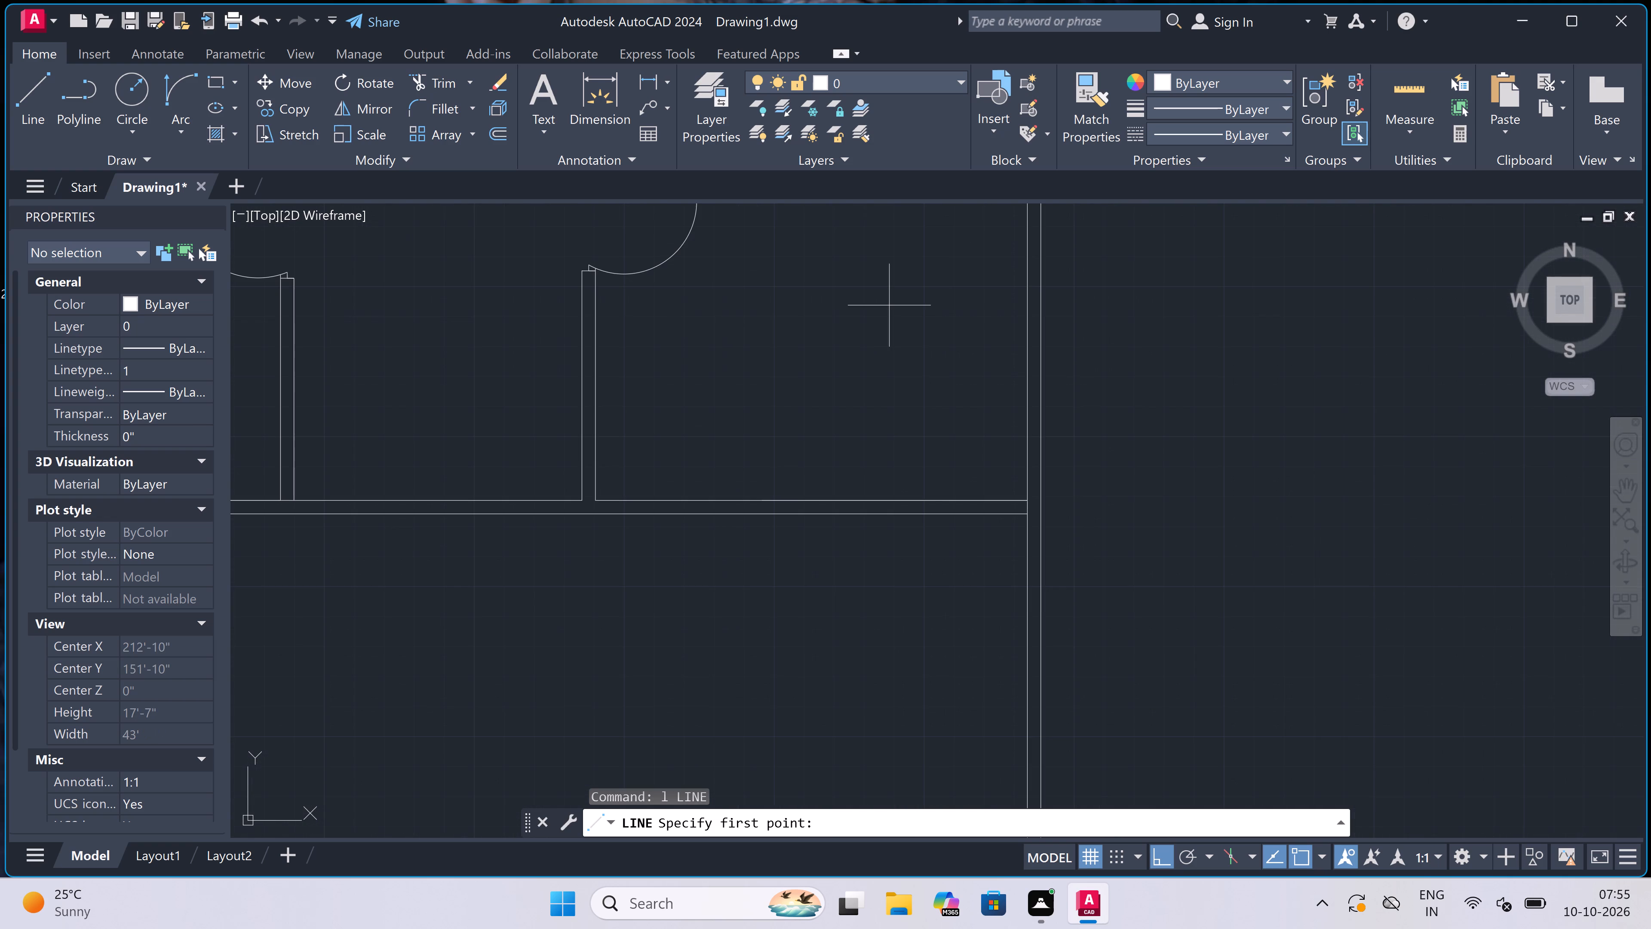
pyautogui.click(1021, 516)
pyautogui.write("10'")
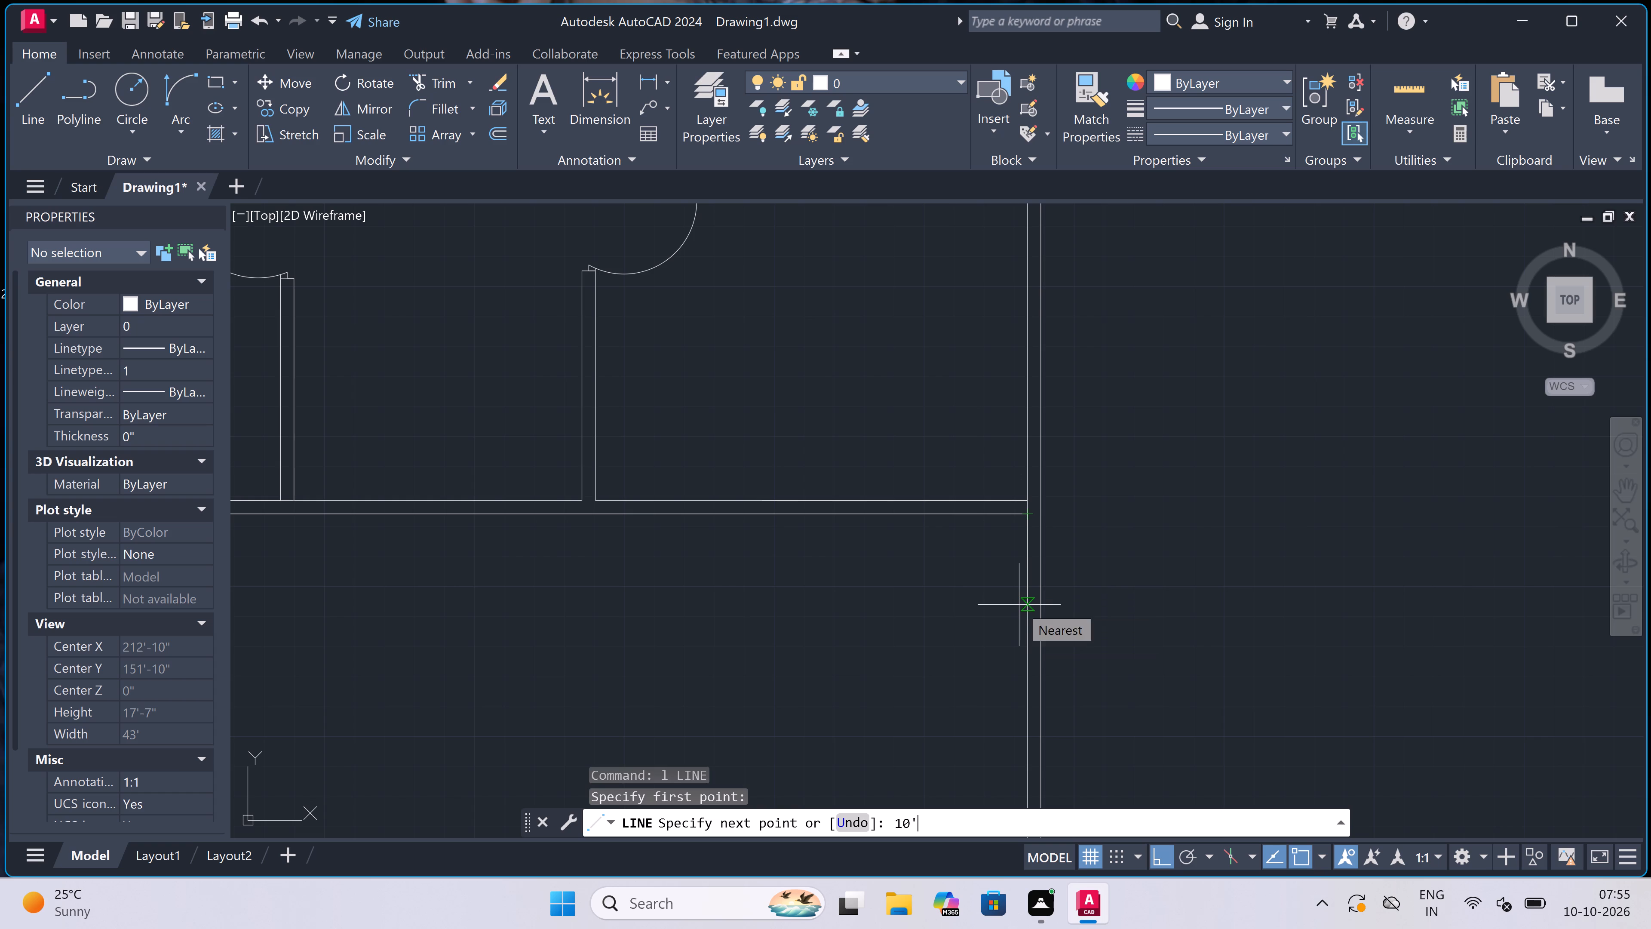
pyautogui.press('space')
pyautogui.scroll(-3, 968, 474)
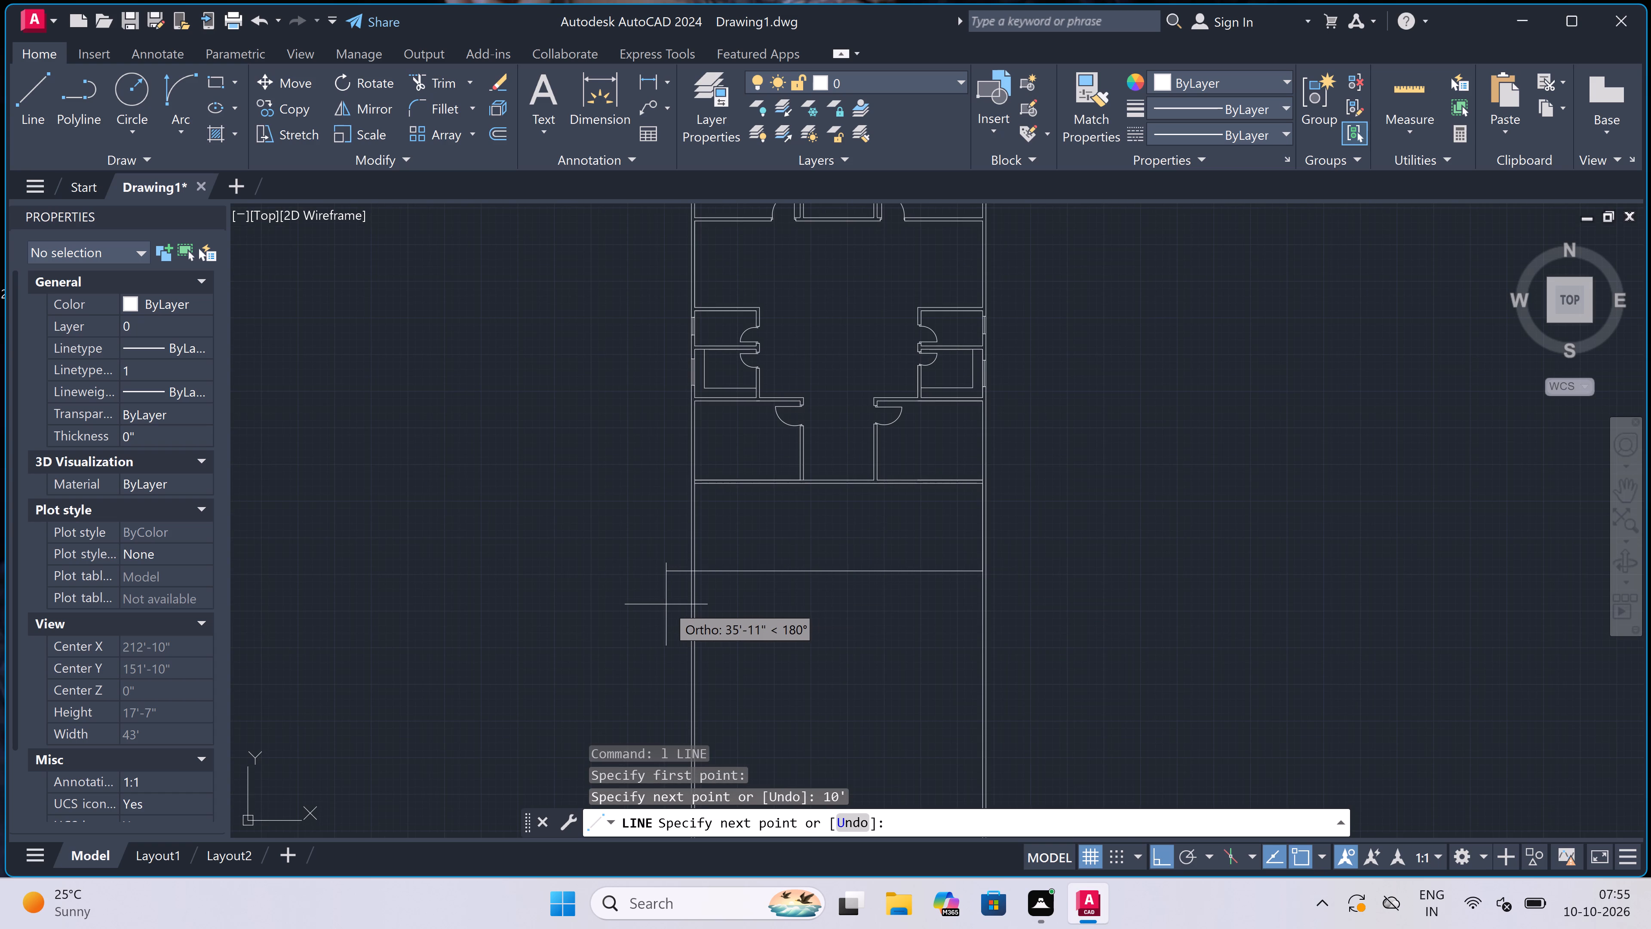
pyautogui.scroll(2, 666, 604)
pyautogui.click(743, 520)
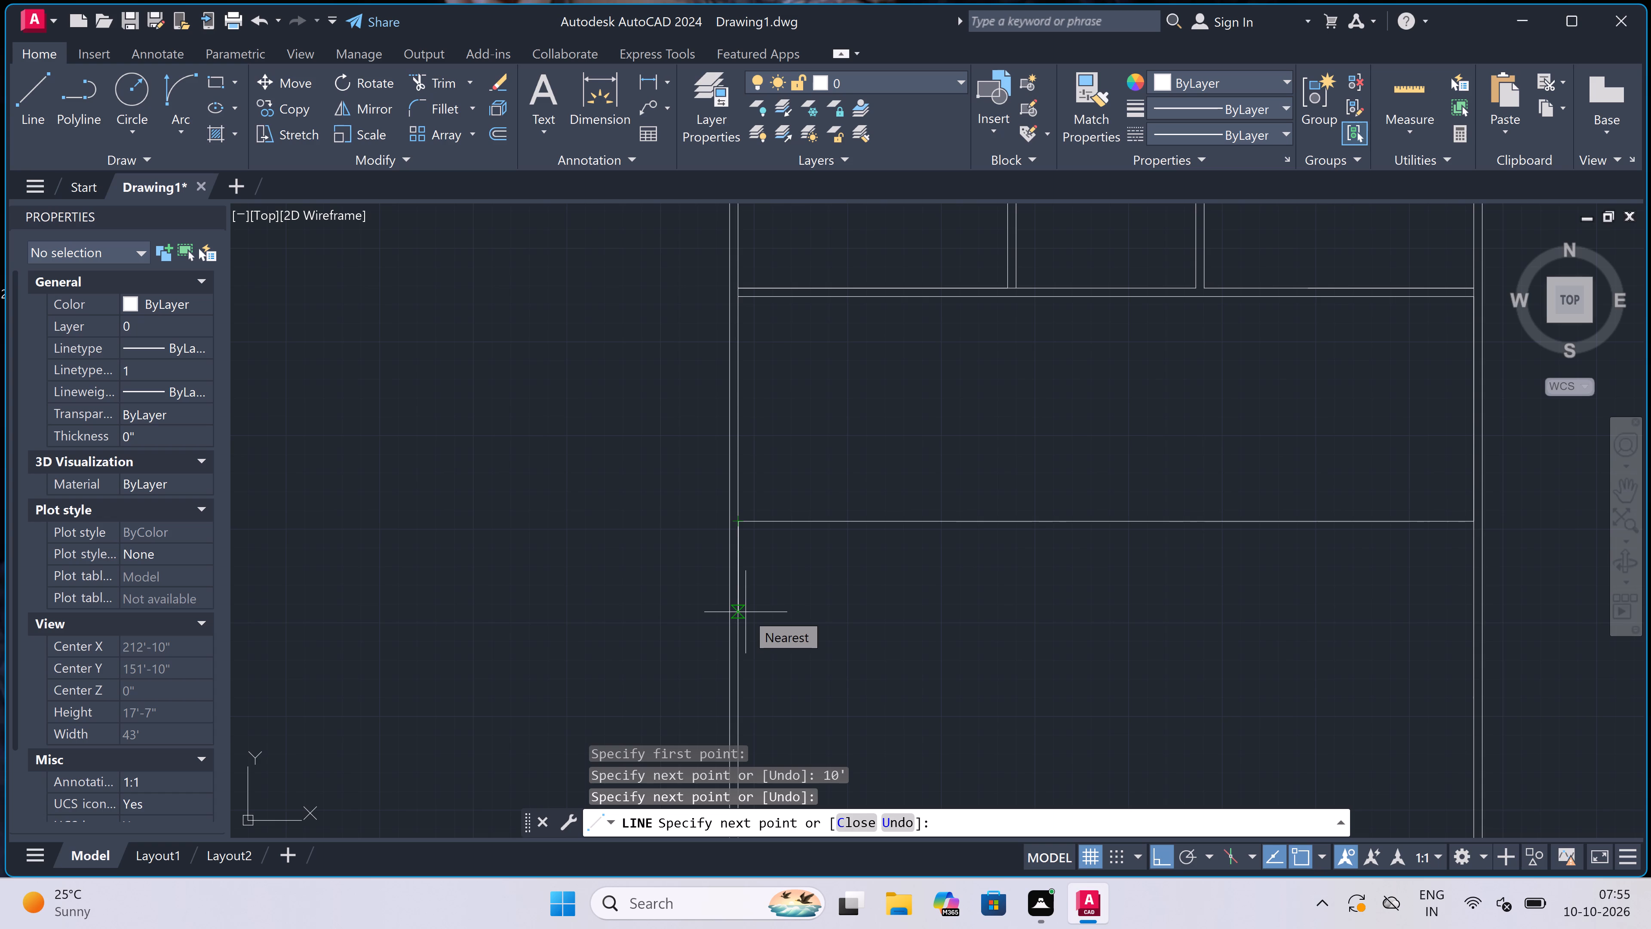
pyautogui.write('4.5"')
pyautogui.press('space')
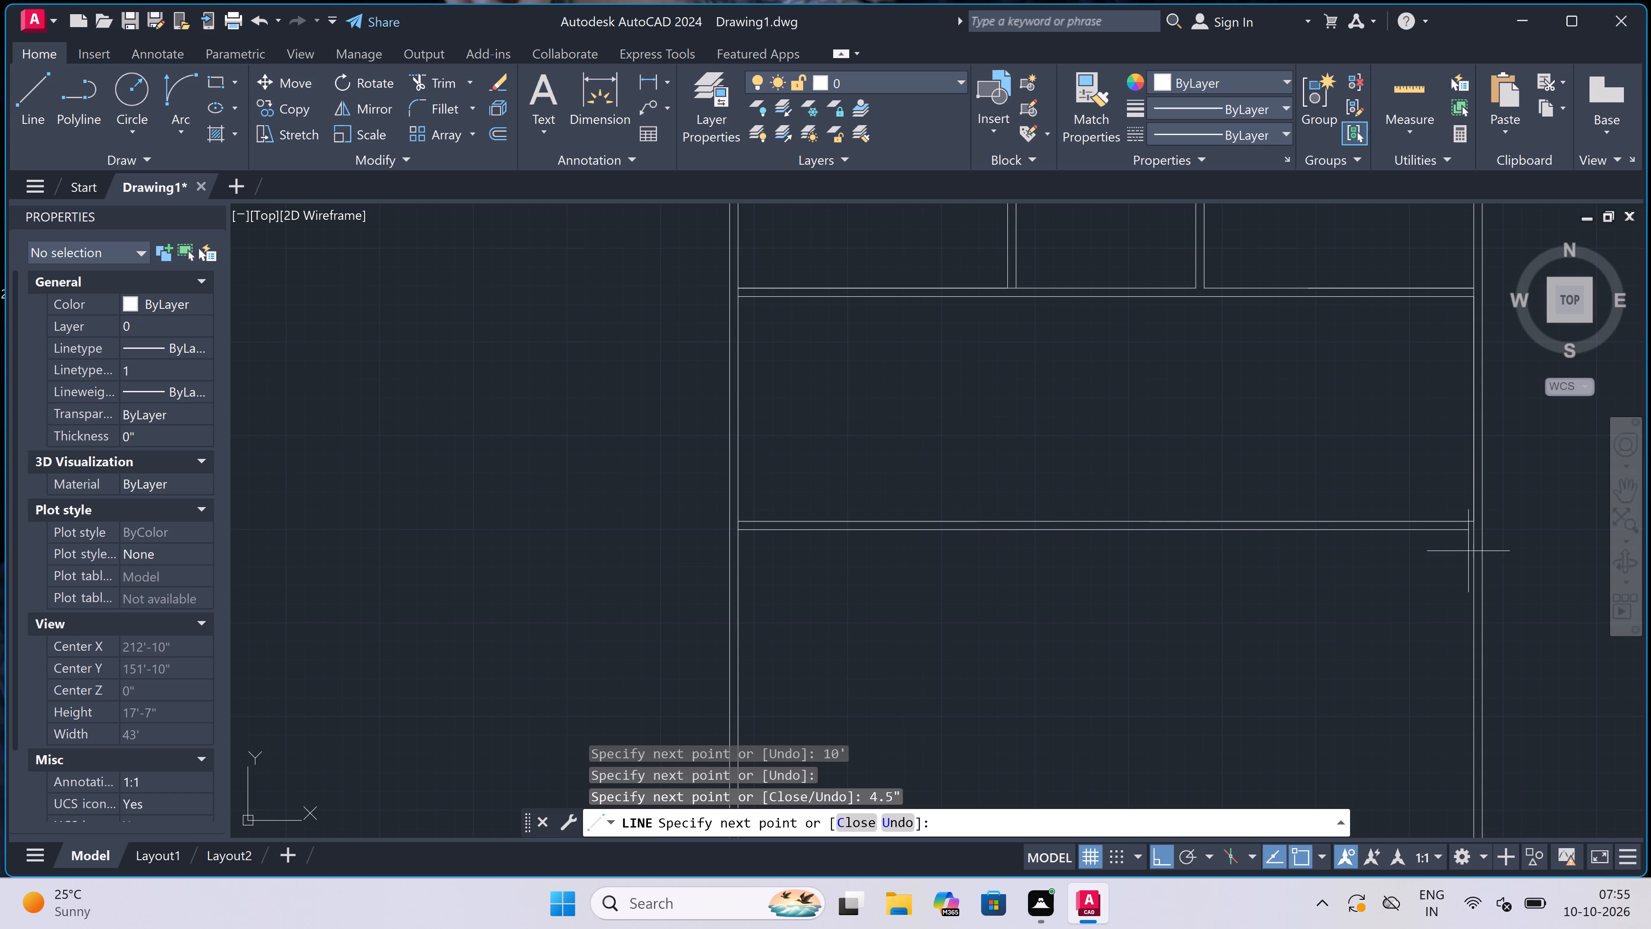
pyautogui.scroll(2, 1479, 534)
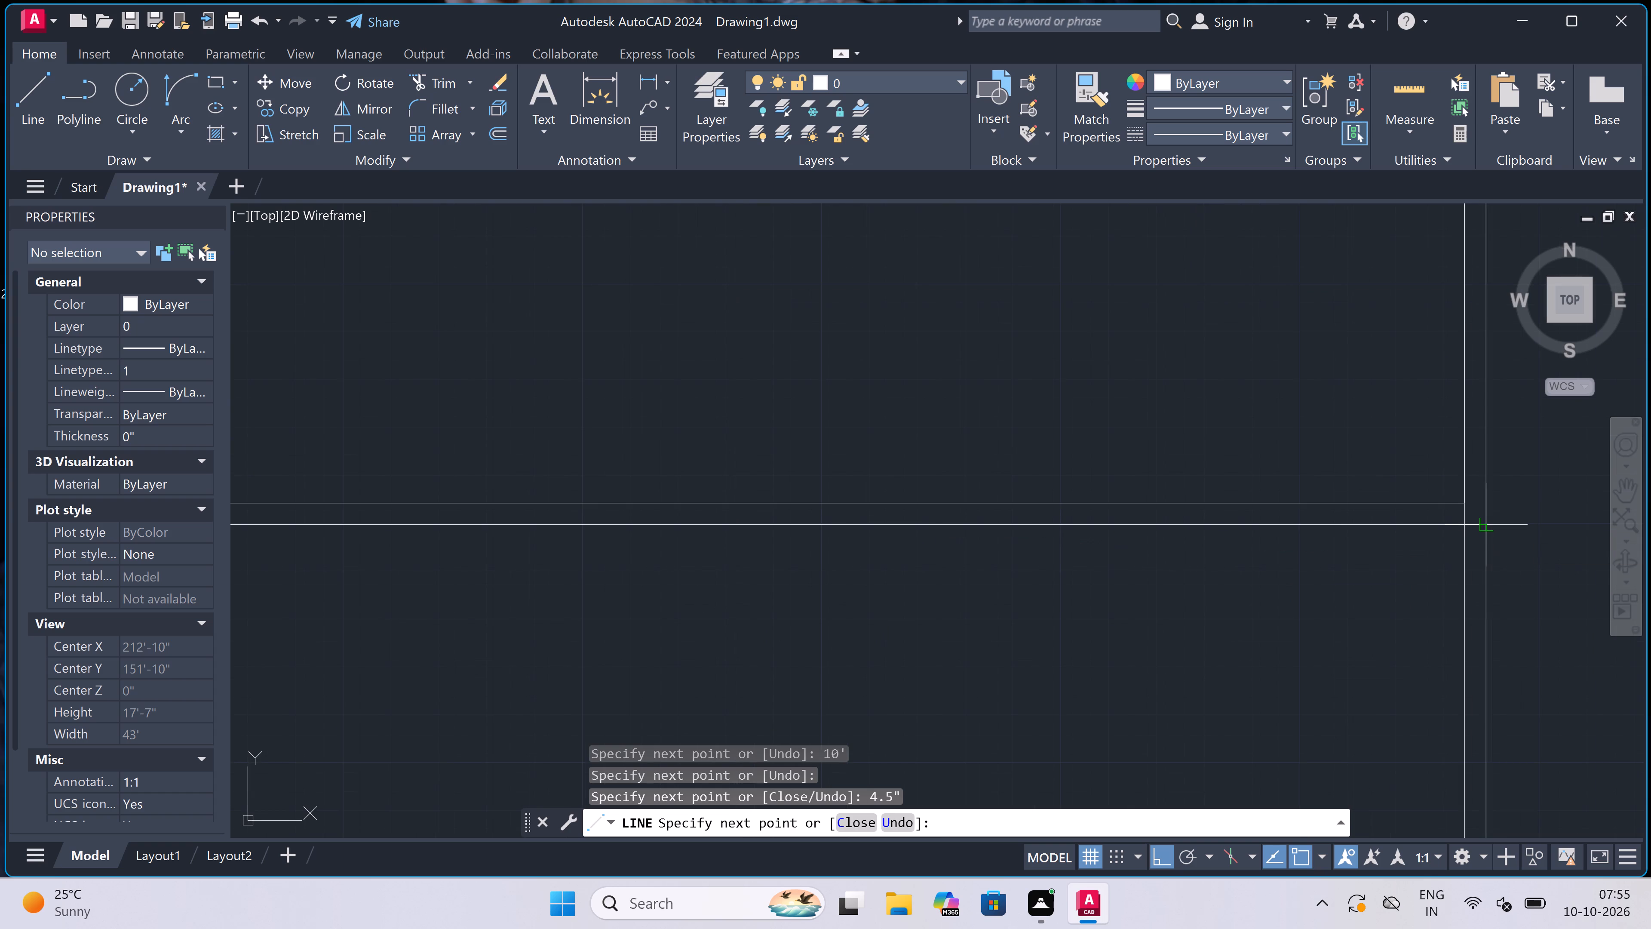
pyautogui.click(1486, 526)
pyautogui.press('Escape')
# Draw a line extending the bottom wall's lower edge across the left exterior wall to its outer face.
pyautogui.scroll(-3, 1332, 498)
pyautogui.press('space')
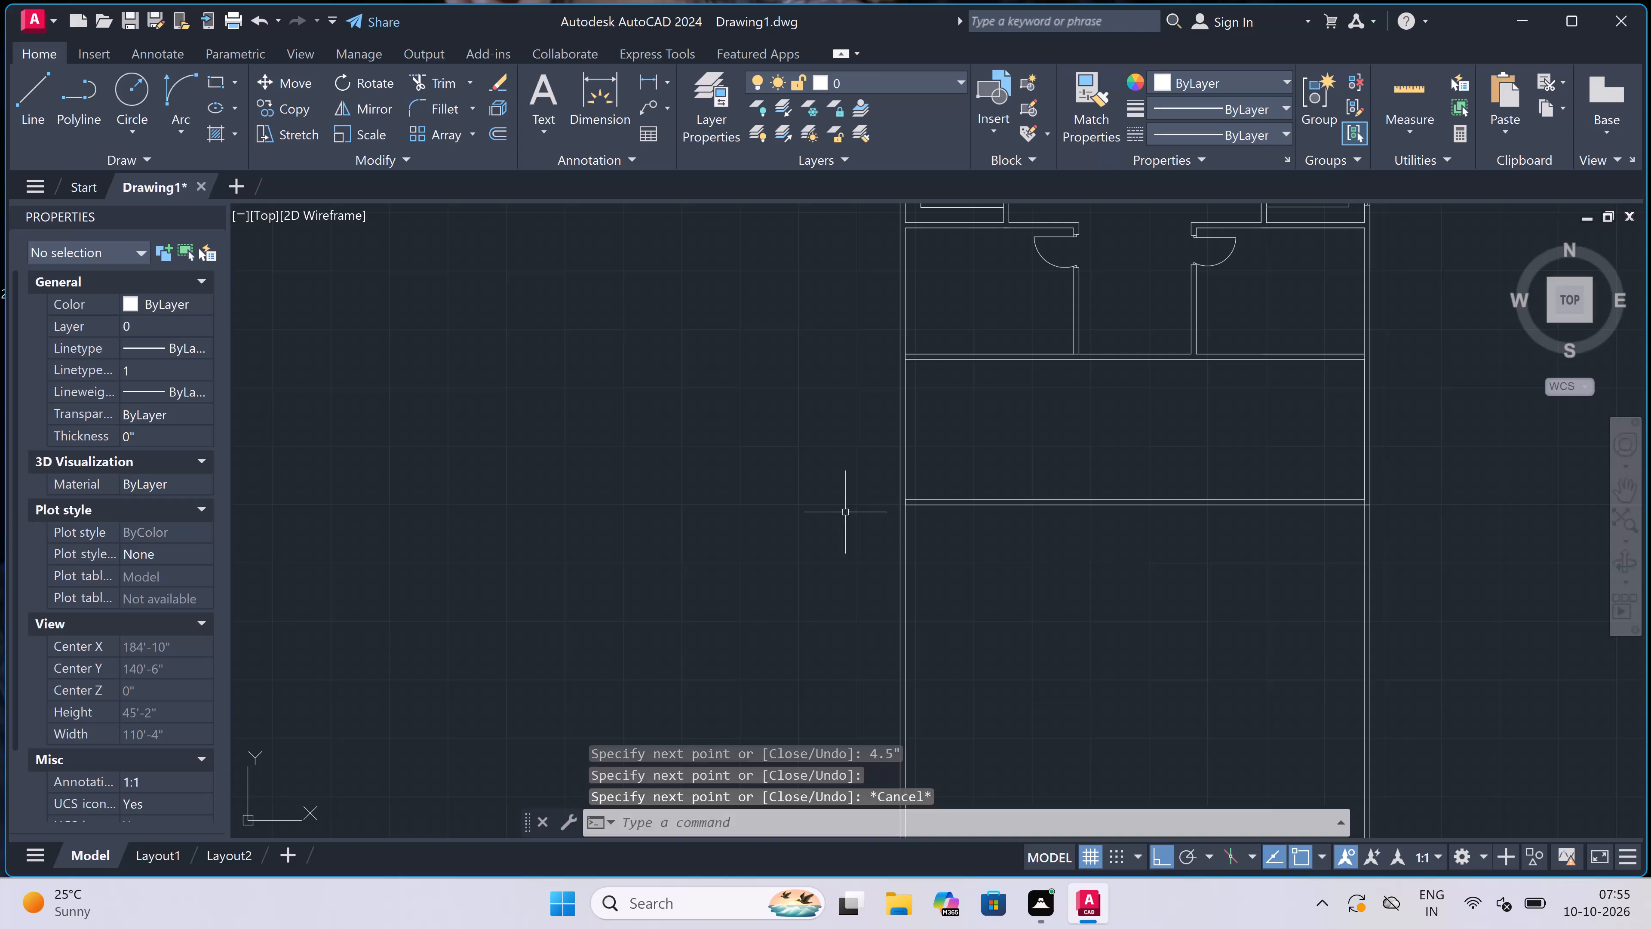
pyautogui.scroll(3, 880, 512)
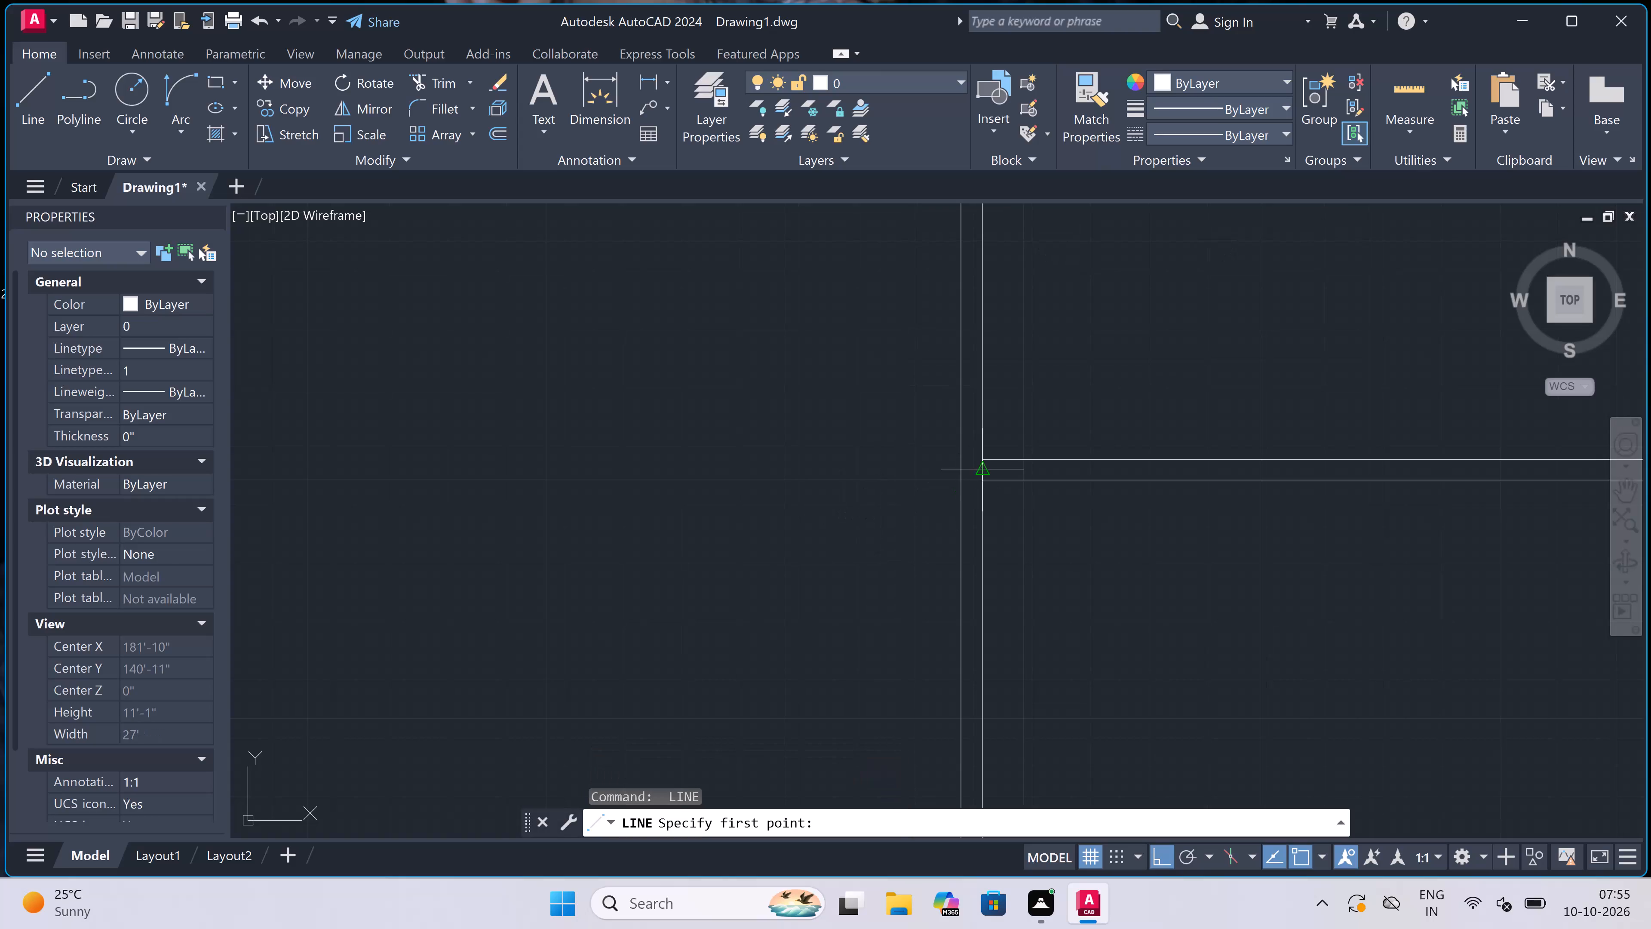
pyautogui.click(983, 482)
pyautogui.click(958, 486)
pyautogui.press('Escape')
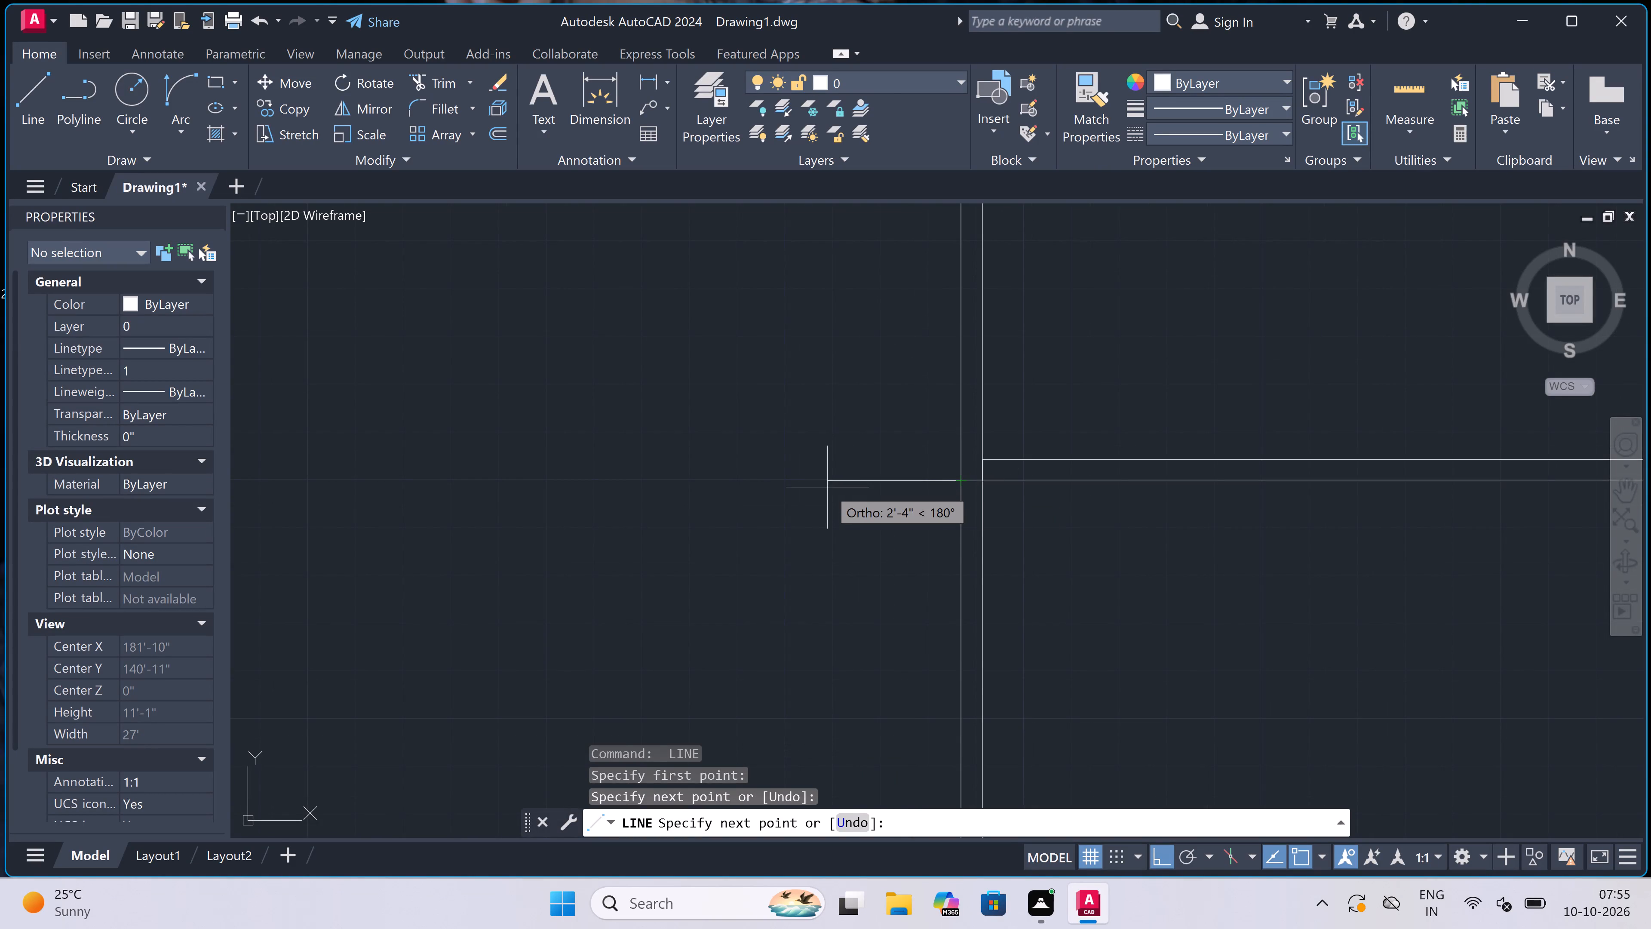
# Trim the left and right exterior wall lines that run on below the new bottom wall.
pyautogui.scroll(-3, 806, 446)
pyautogui.write('tr')
pyautogui.press('space')
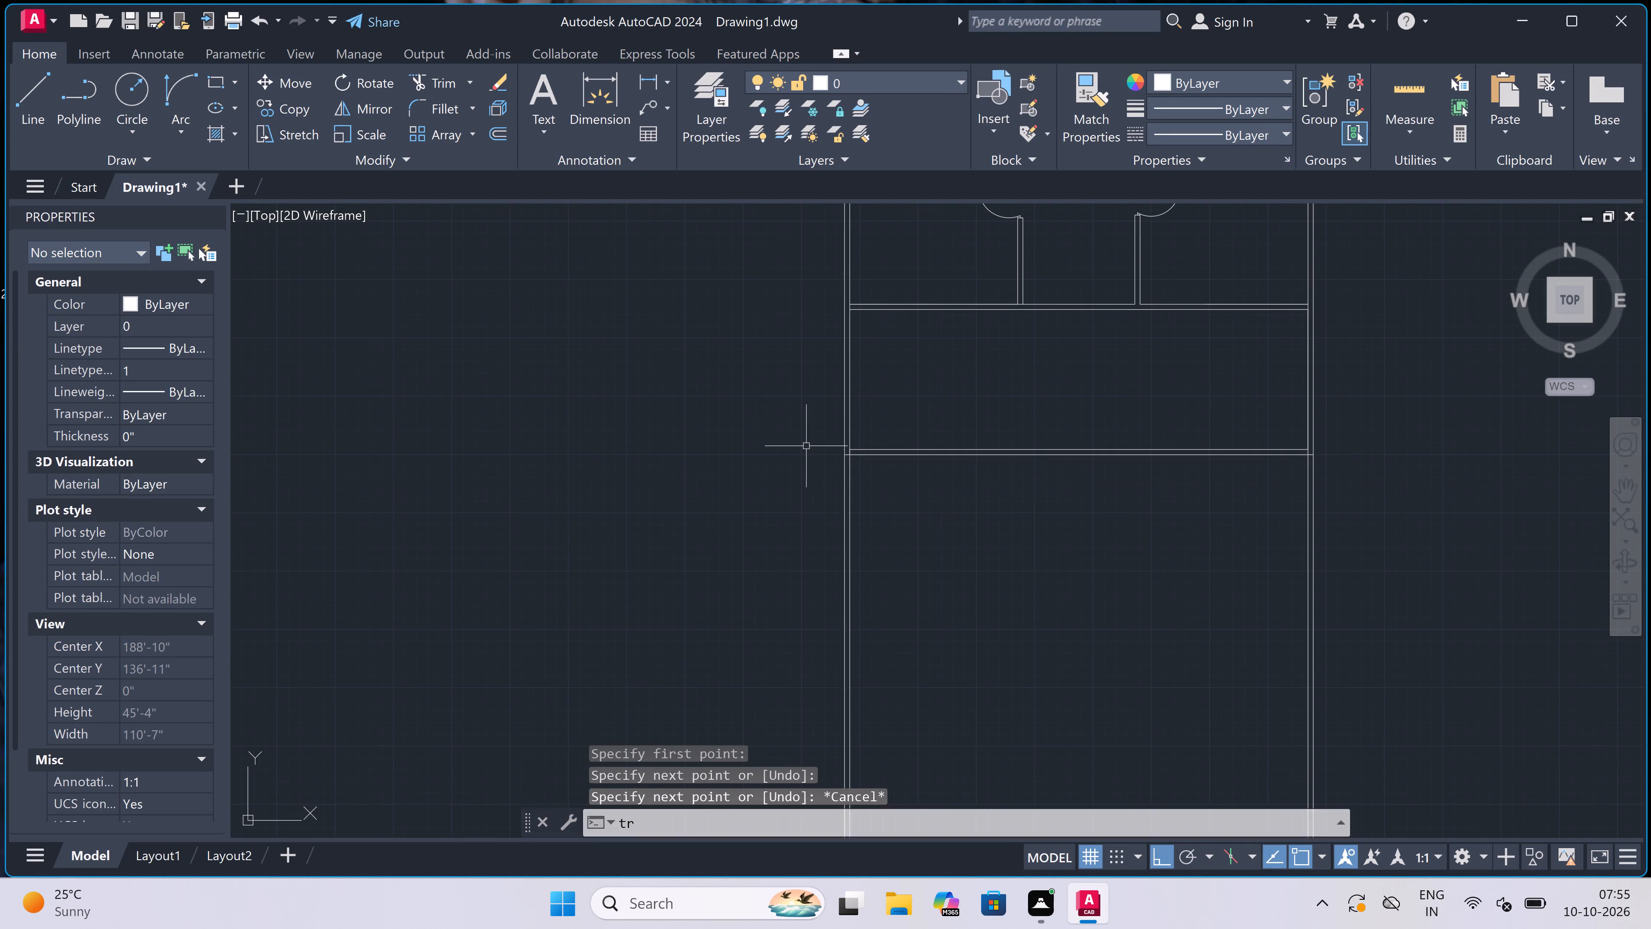
pyautogui.click(795, 544)
pyautogui.doubleClick(1530, 552)
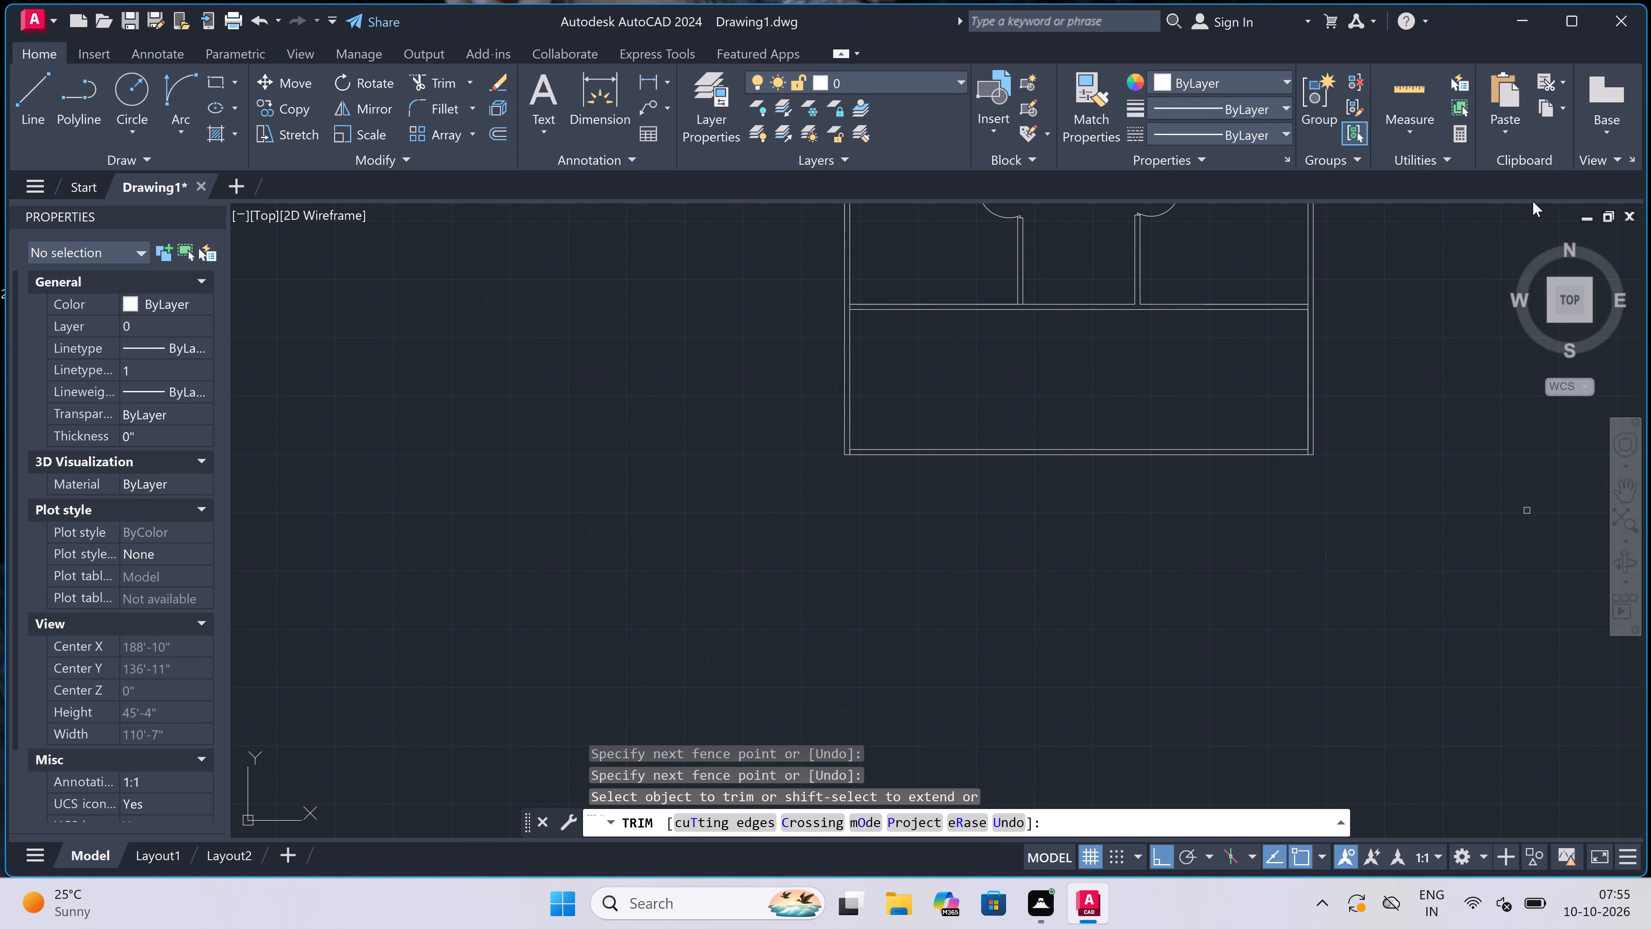
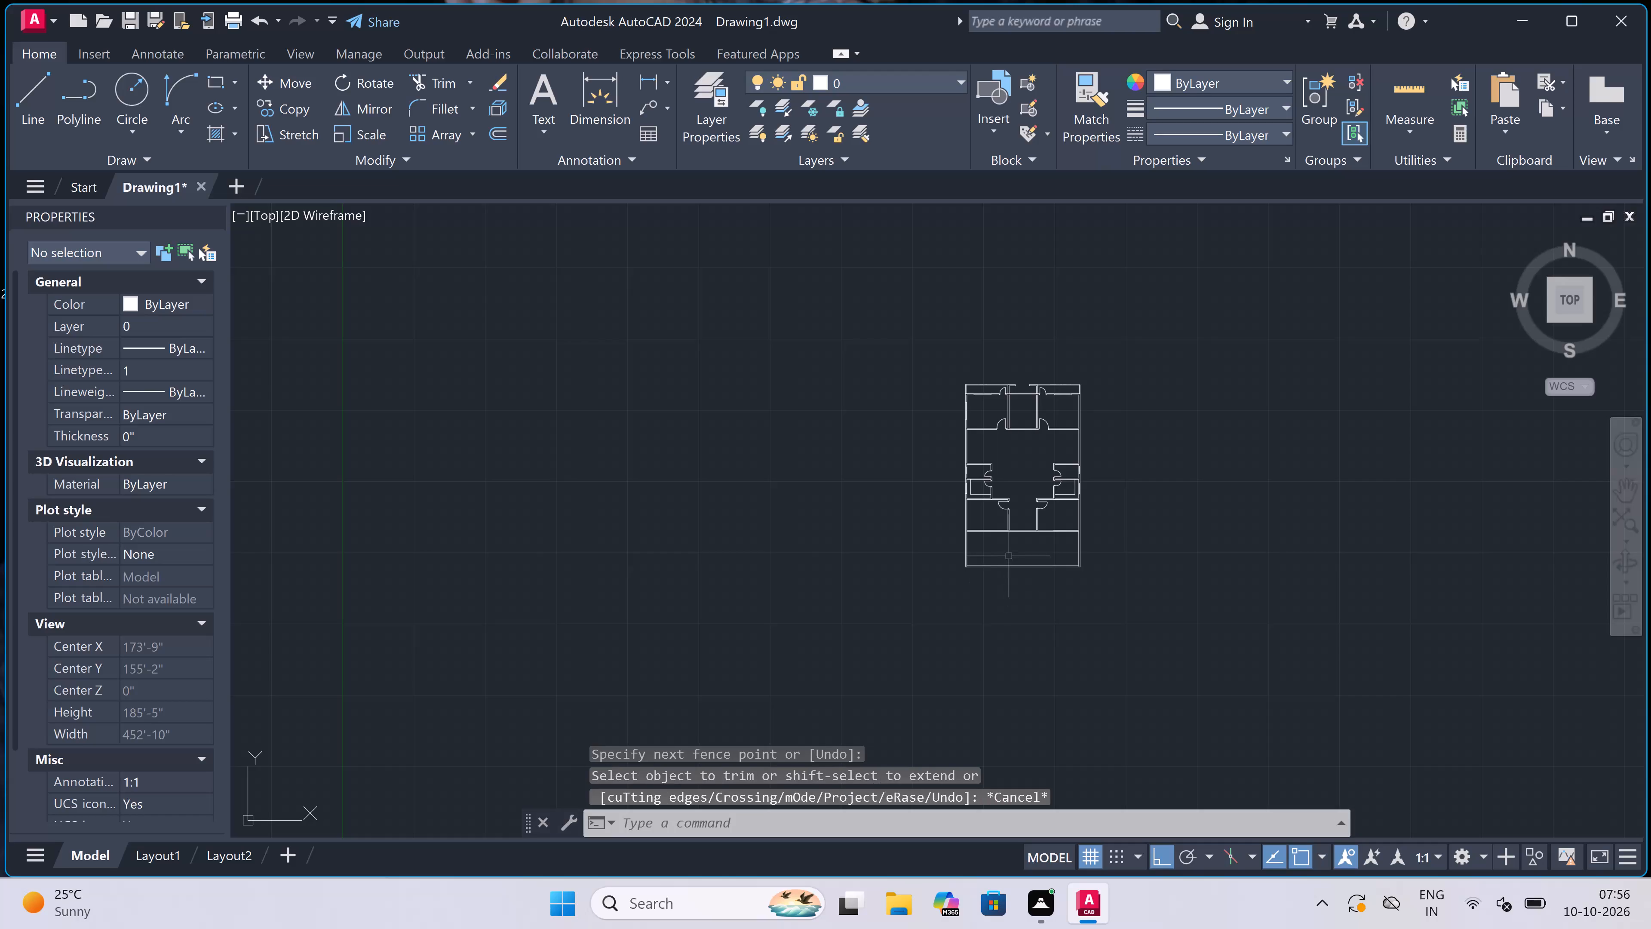
# Draw a 4.5" partition in the bottom space, starting 11'10" from the left exterior wall's inner face and spanning down to the bottom wall.
pyautogui.scroll(3, 1012, 545)
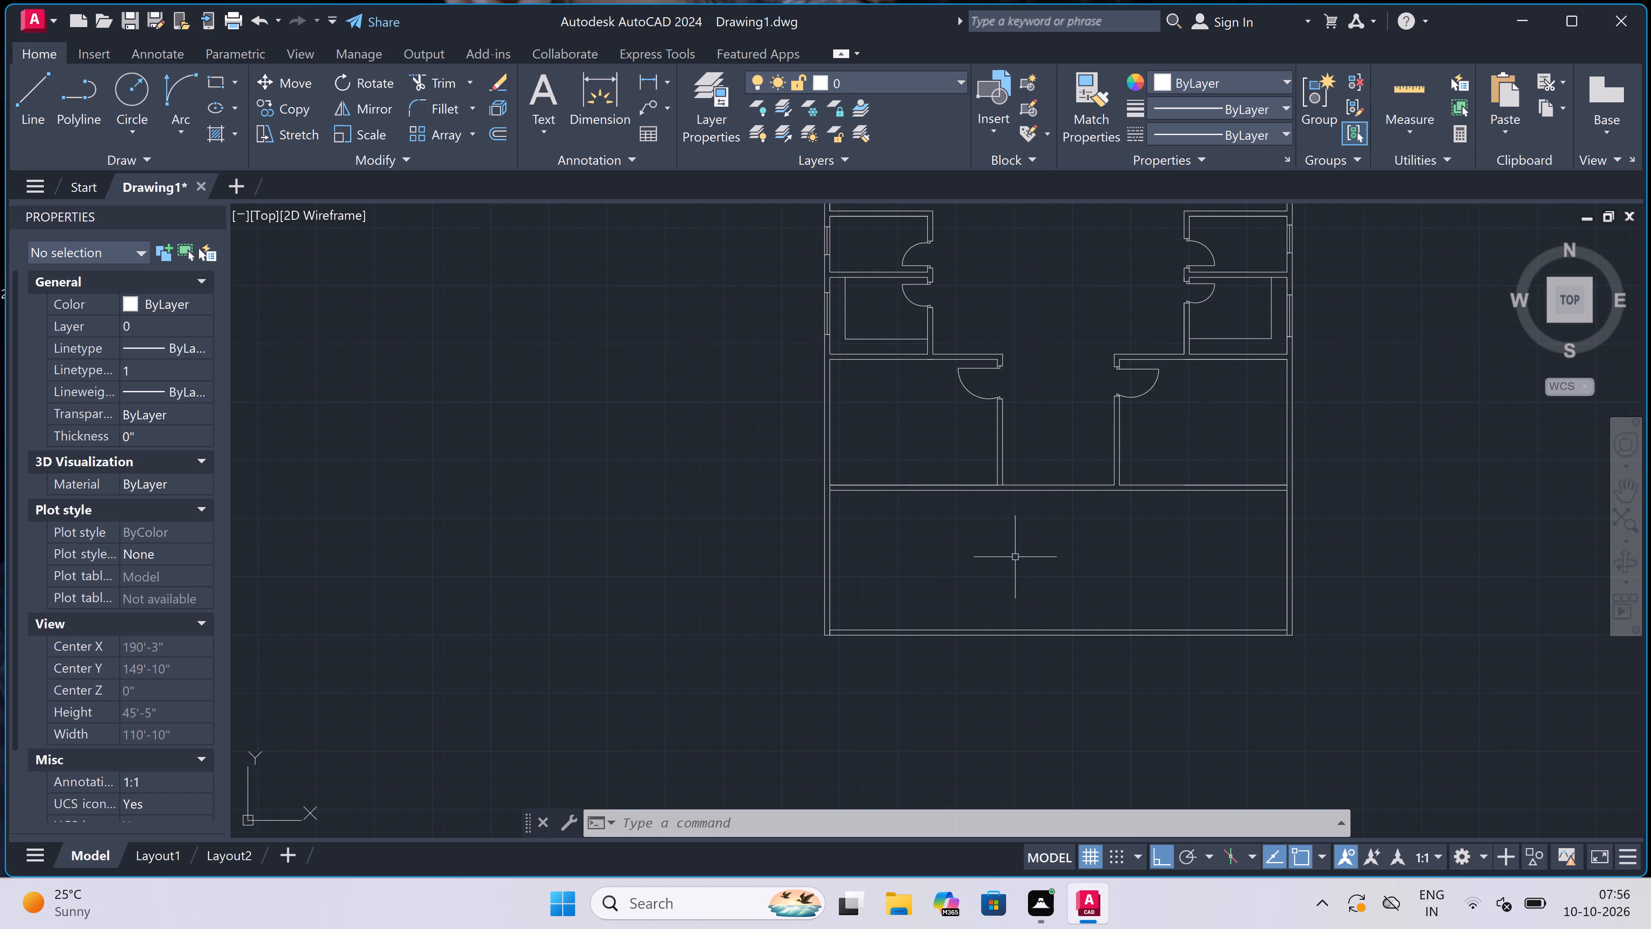
pyautogui.press('l')
pyautogui.press('space')
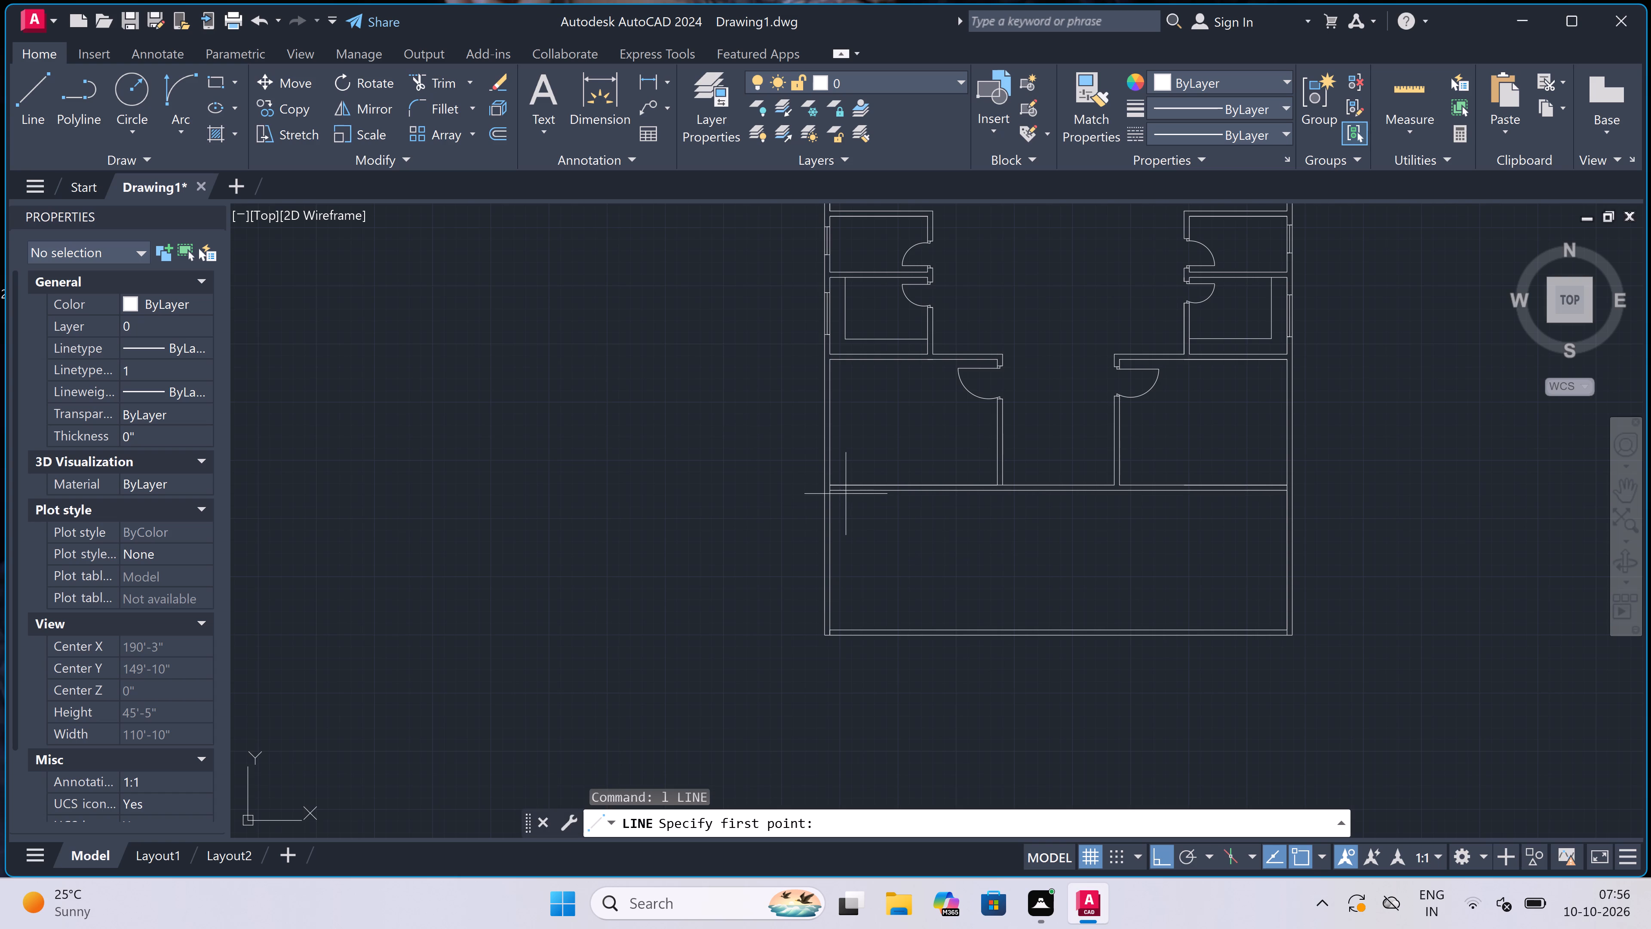
pyautogui.scroll(2, 829, 489)
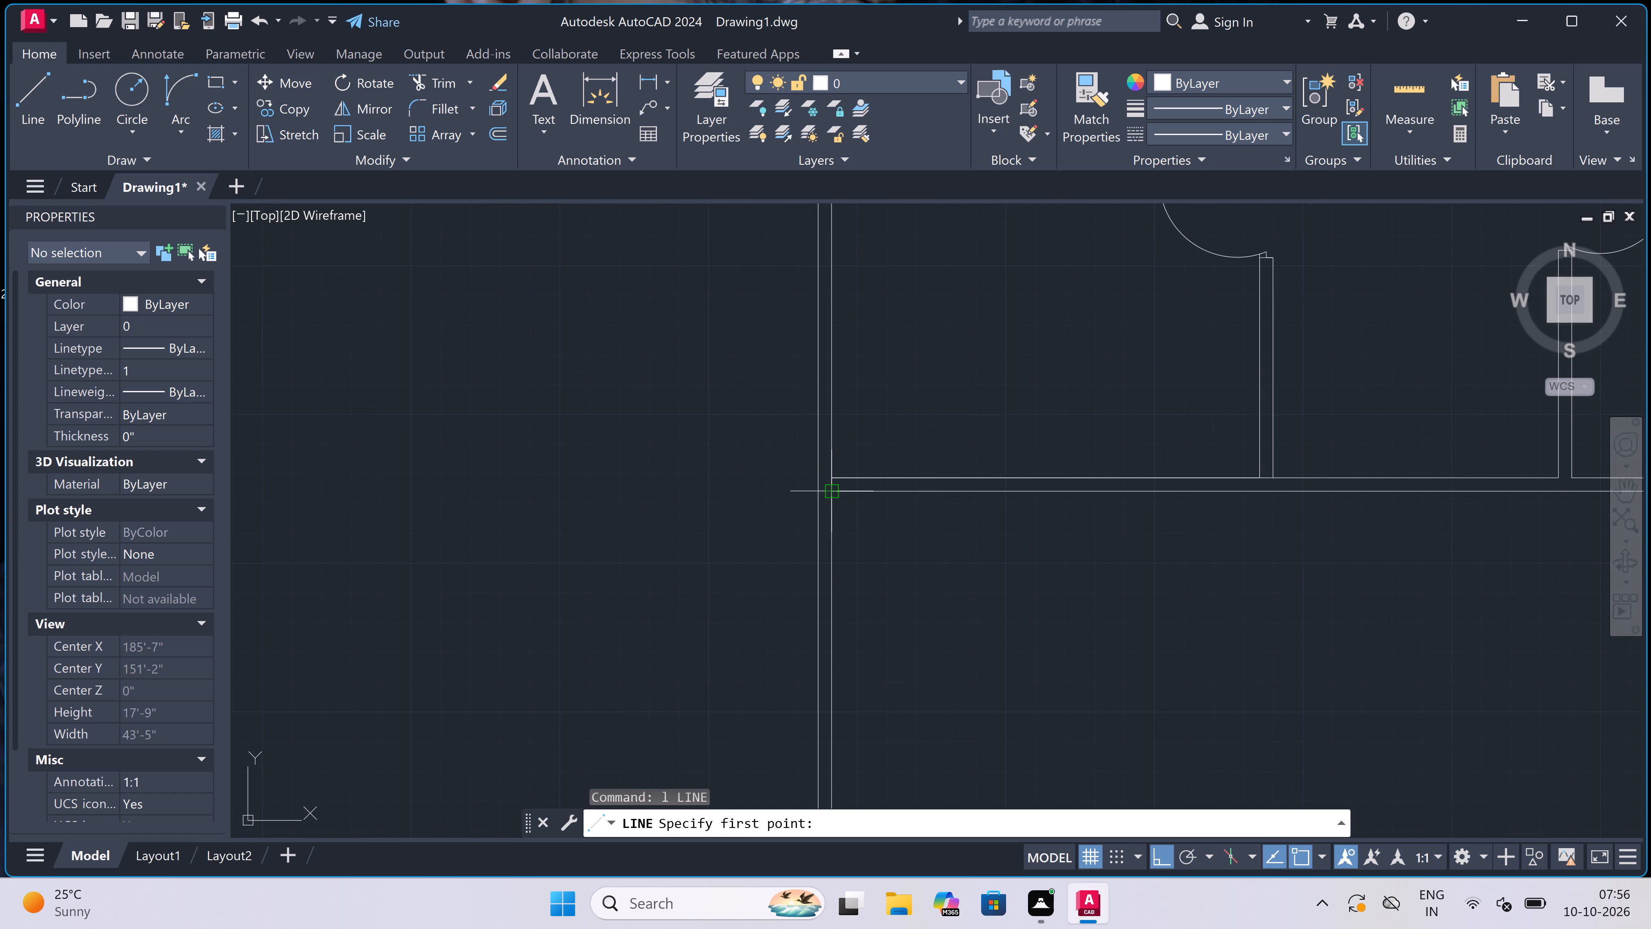
pyautogui.click(829, 489)
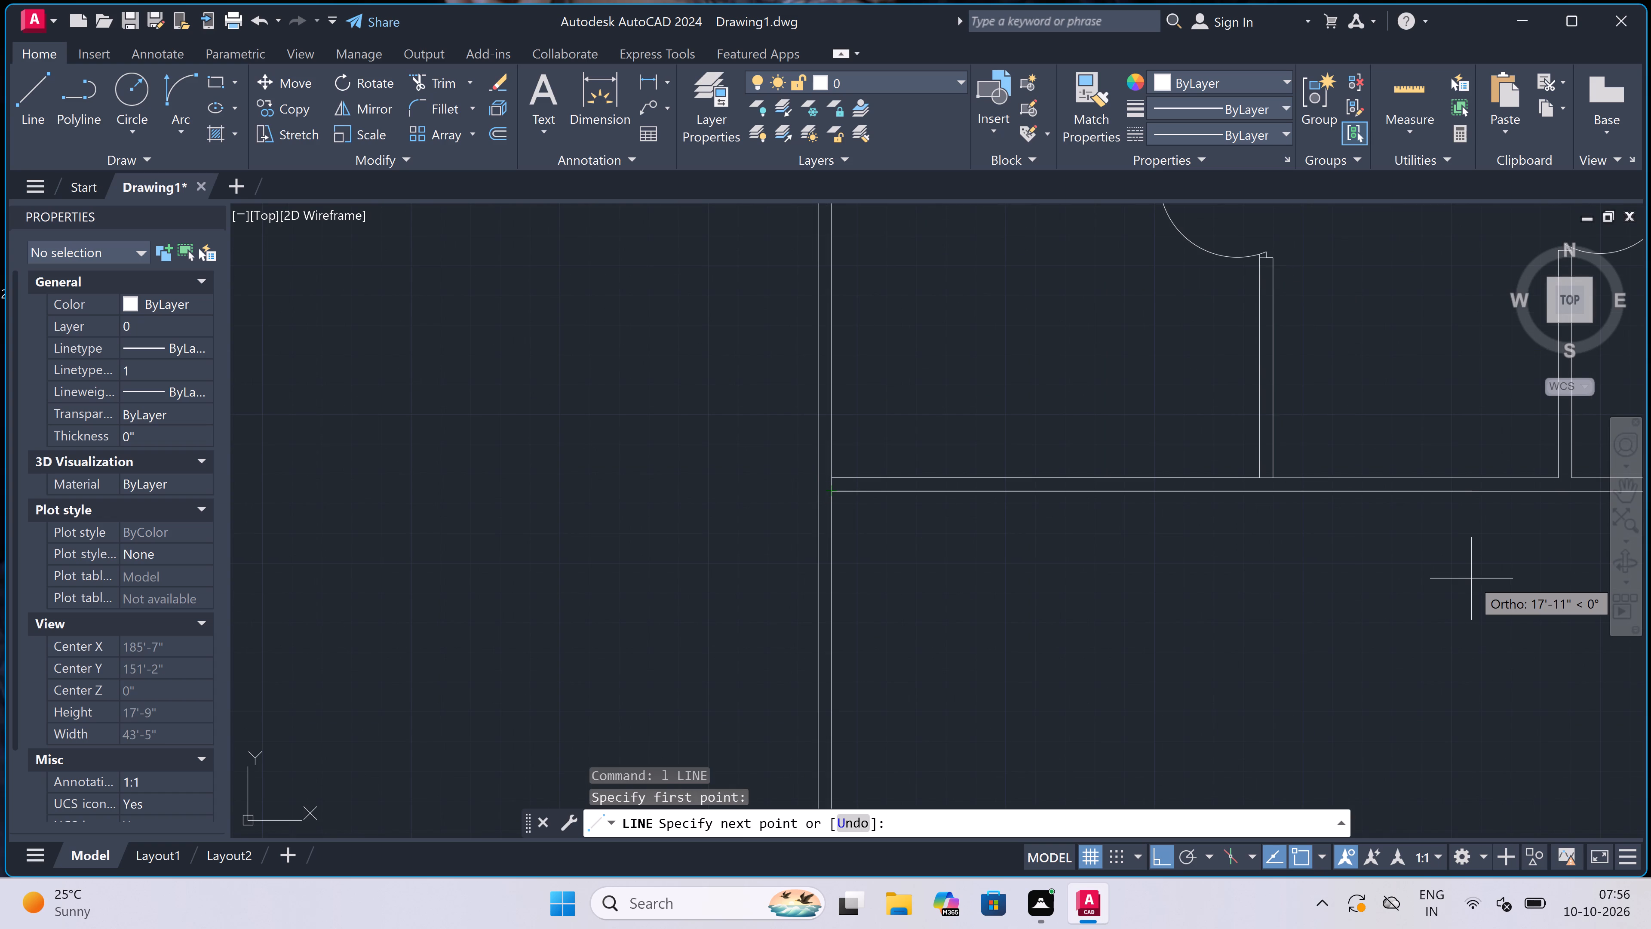
pyautogui.write('11')
pyautogui.write('\'10"')
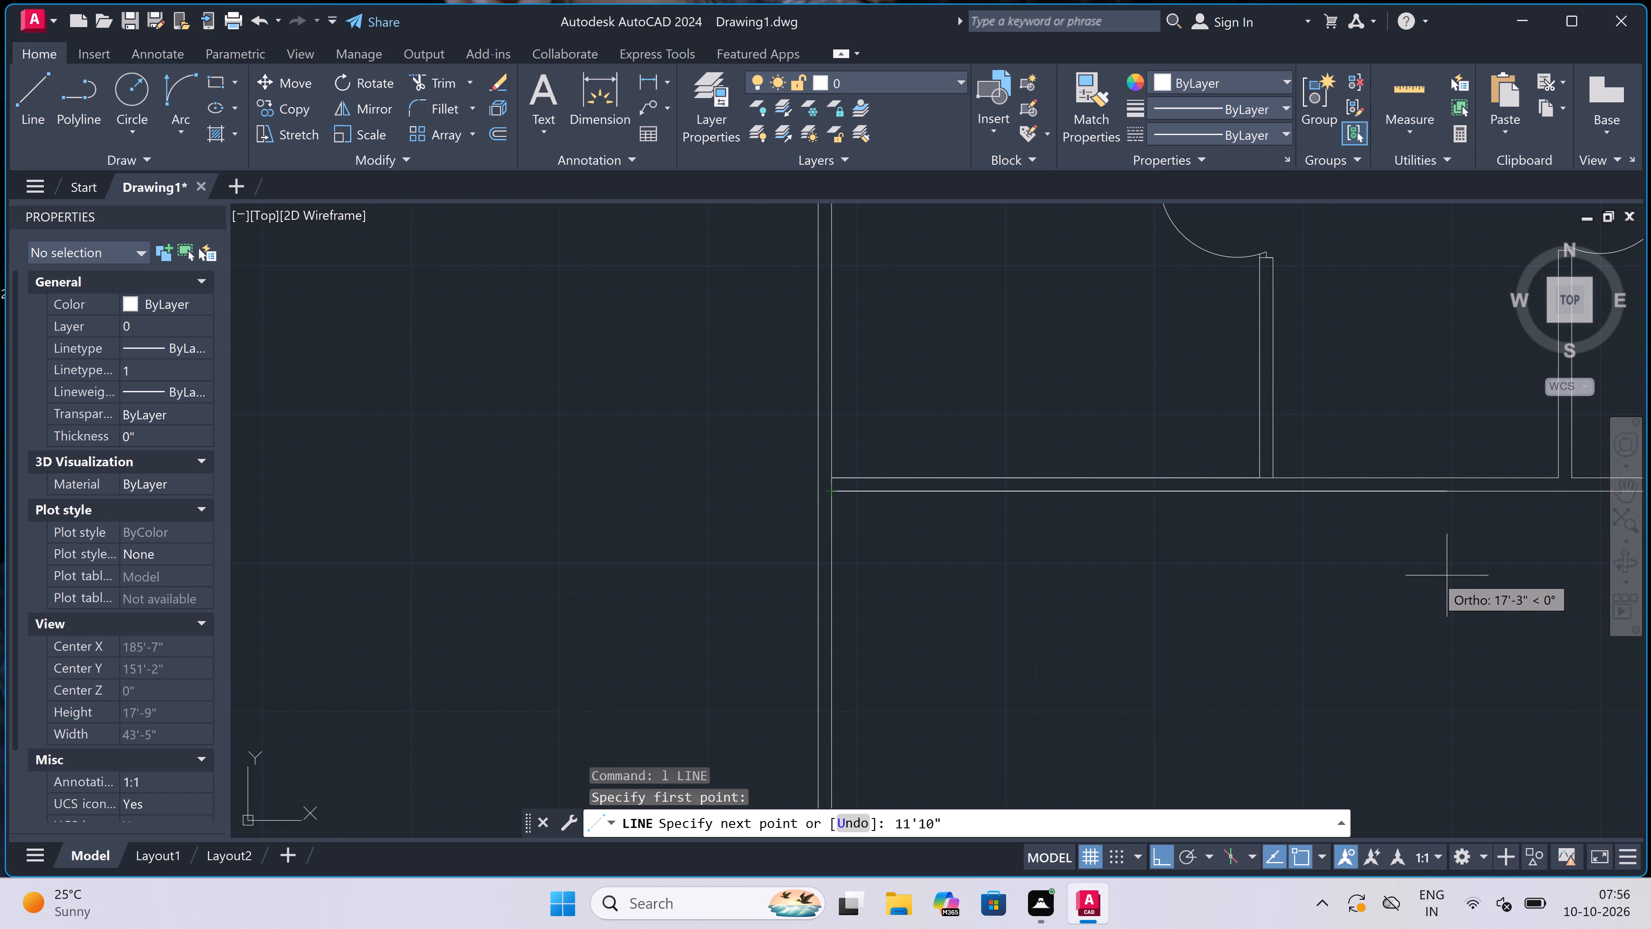
pyautogui.press('space')
pyautogui.scroll(-2, 1377, 565)
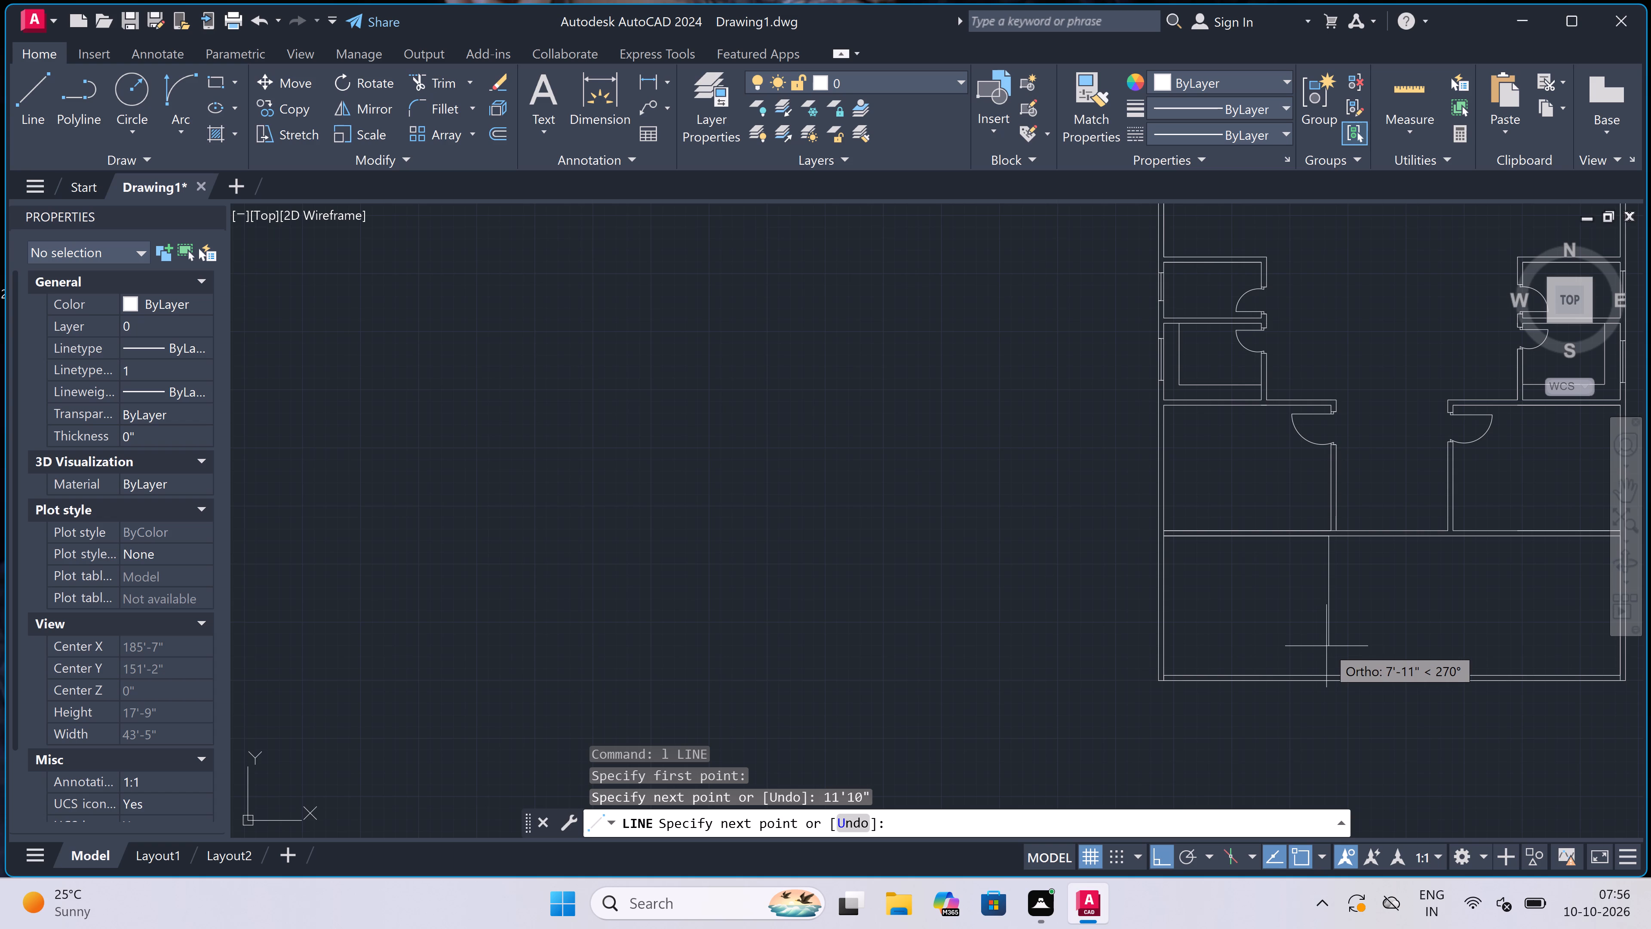
pyautogui.scroll(2, 1326, 645)
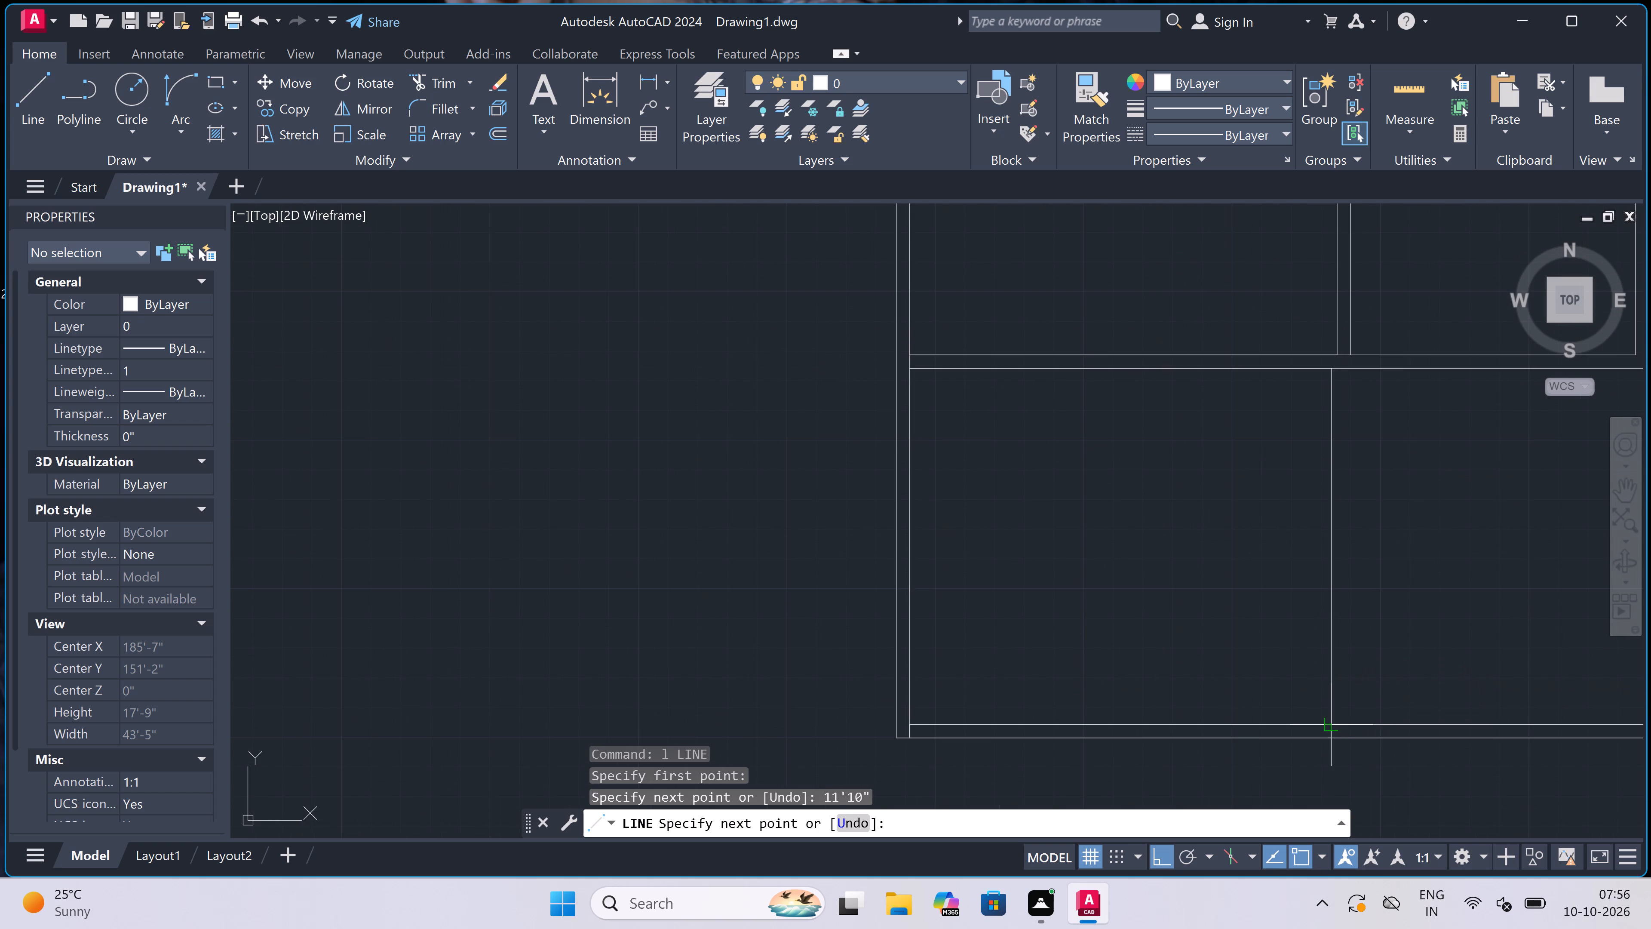
pyautogui.click(1337, 725)
pyautogui.write('4.5"')
pyautogui.press('space')
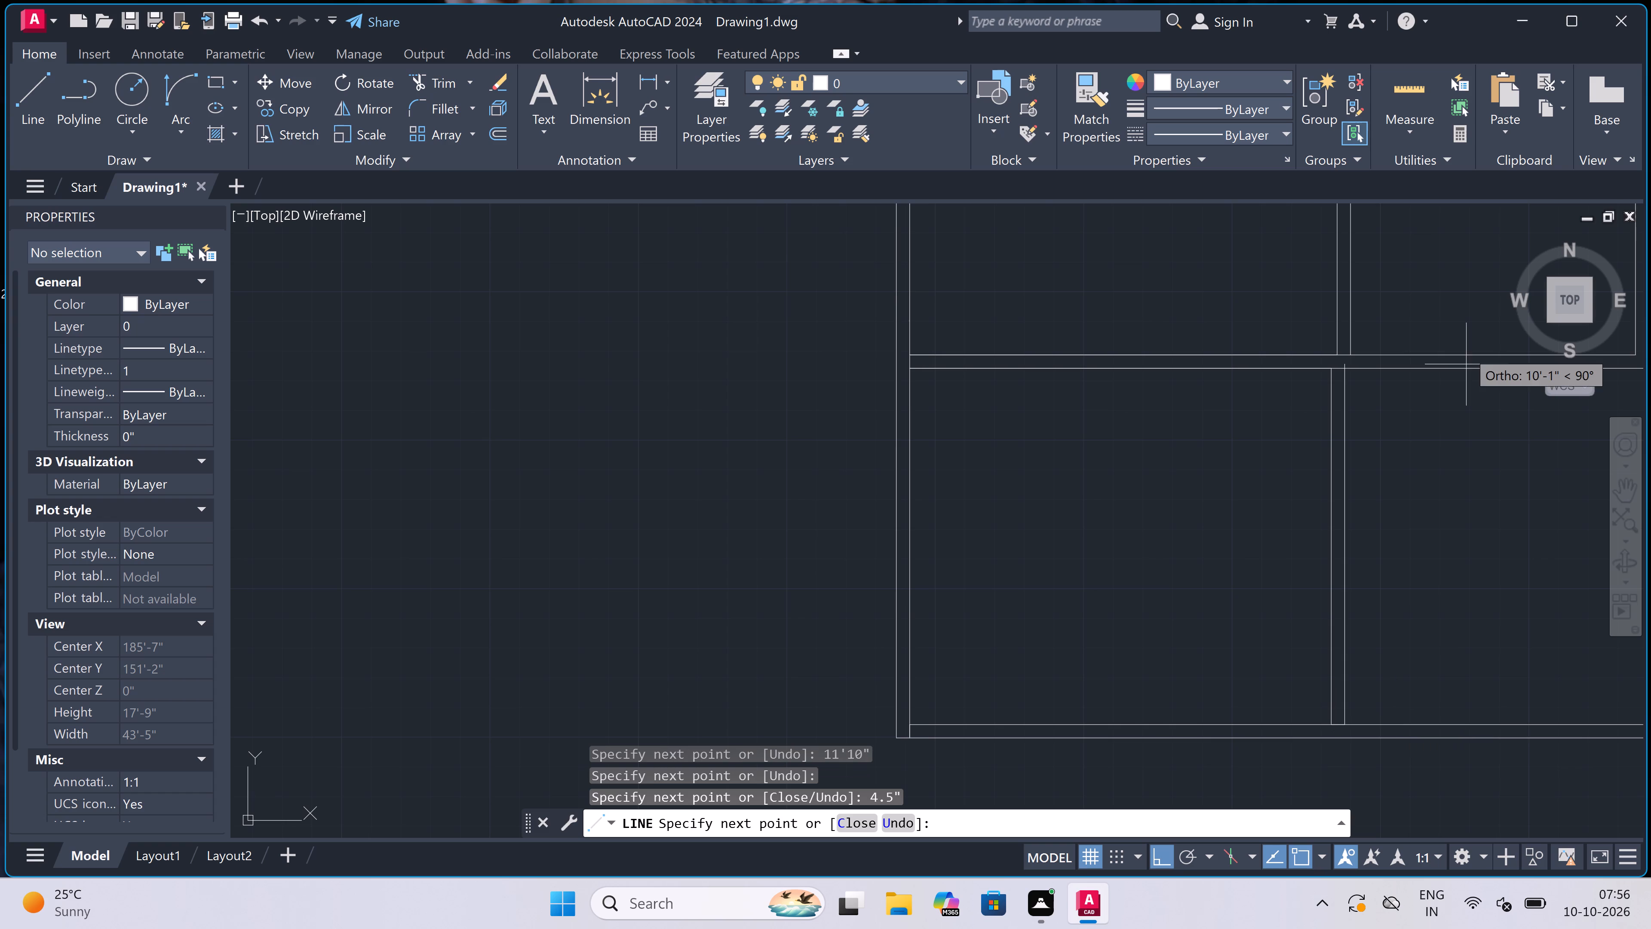
pyautogui.scroll(1, 1346, 372)
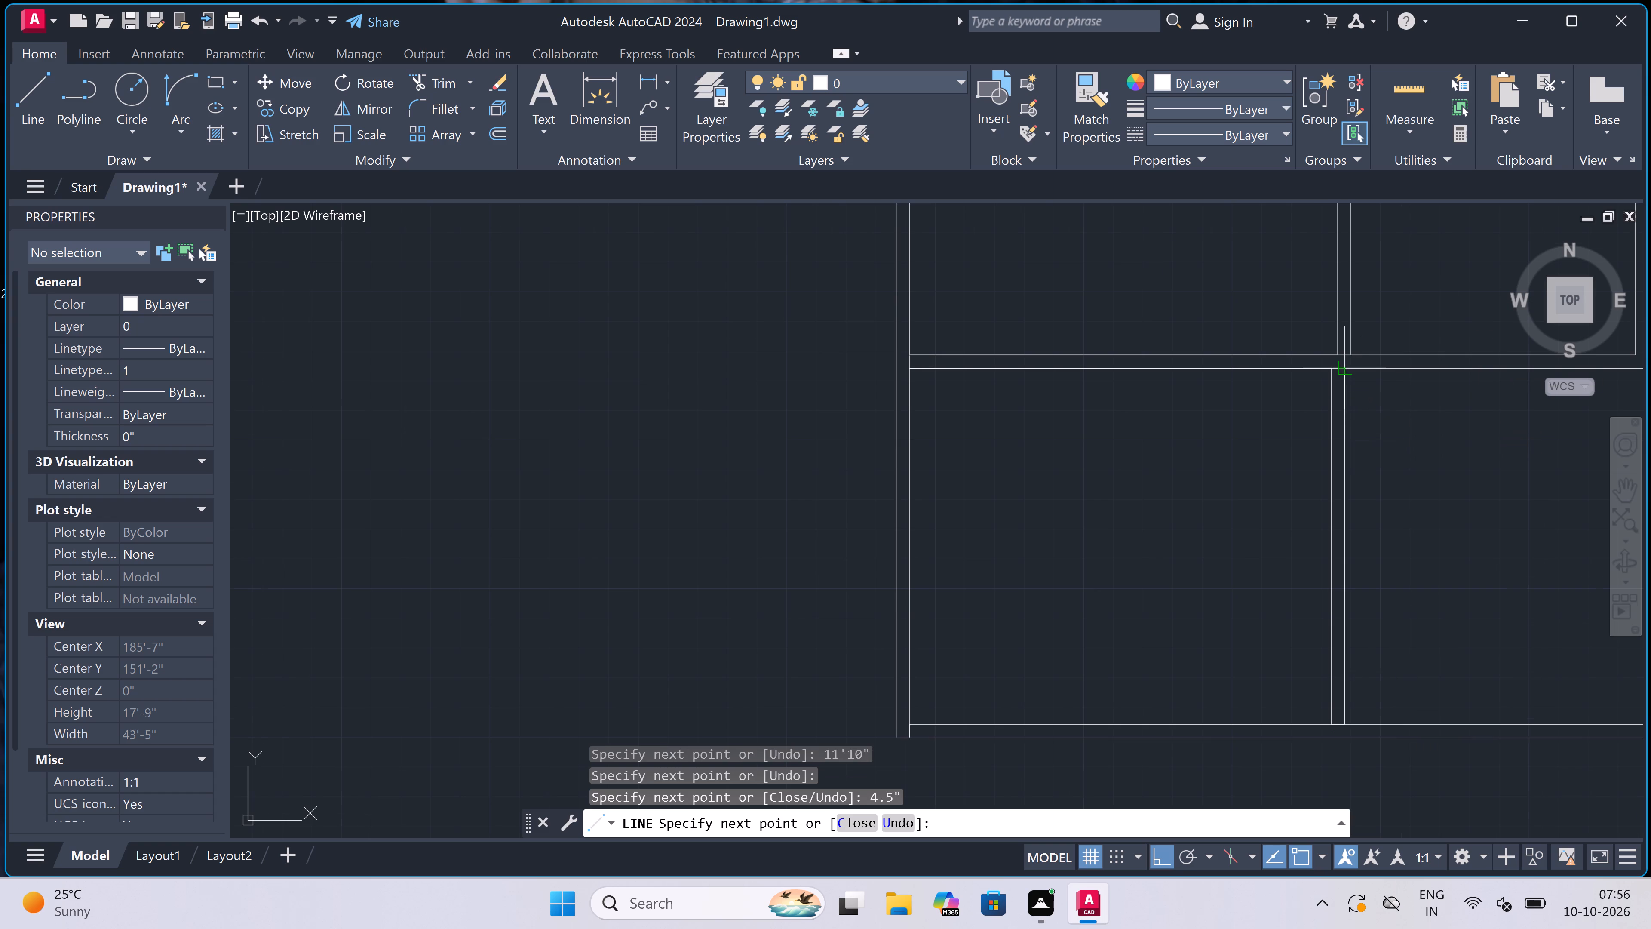
pyautogui.scroll(2, 1347, 372)
pyautogui.doubleClick(1341, 361)
pyautogui.press('Escape')
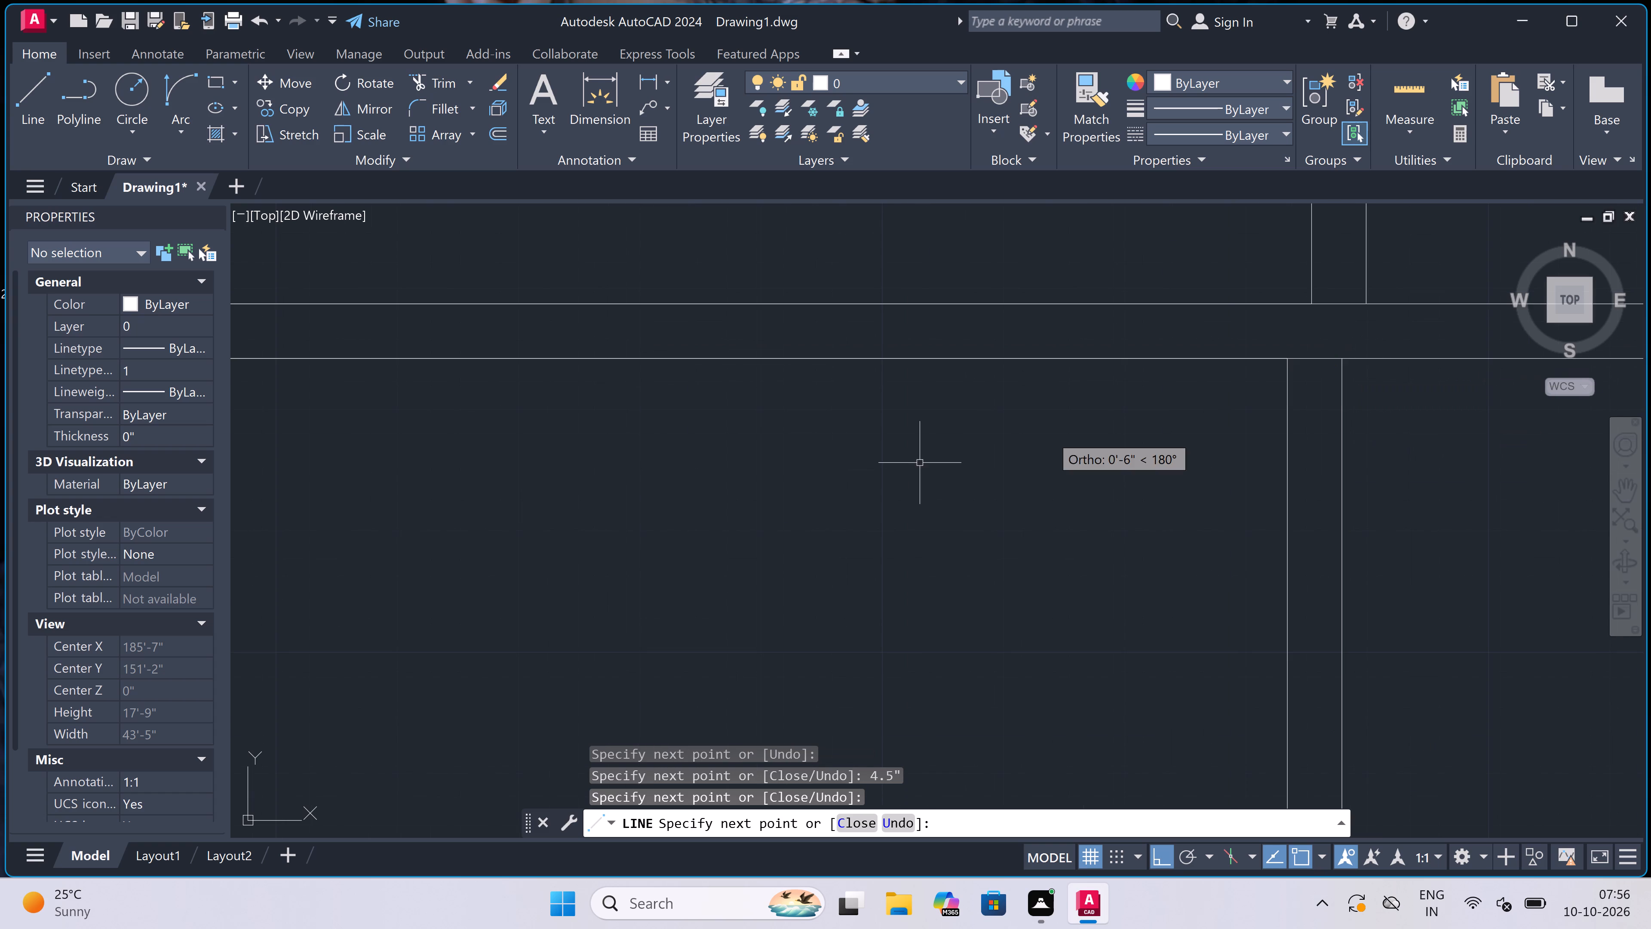
# Draw a matching 4.5" partition 11'10" from the right exterior wall's inner face, spanning between the dividing wall and the bottom wall.
pyautogui.scroll(-3, 864, 471)
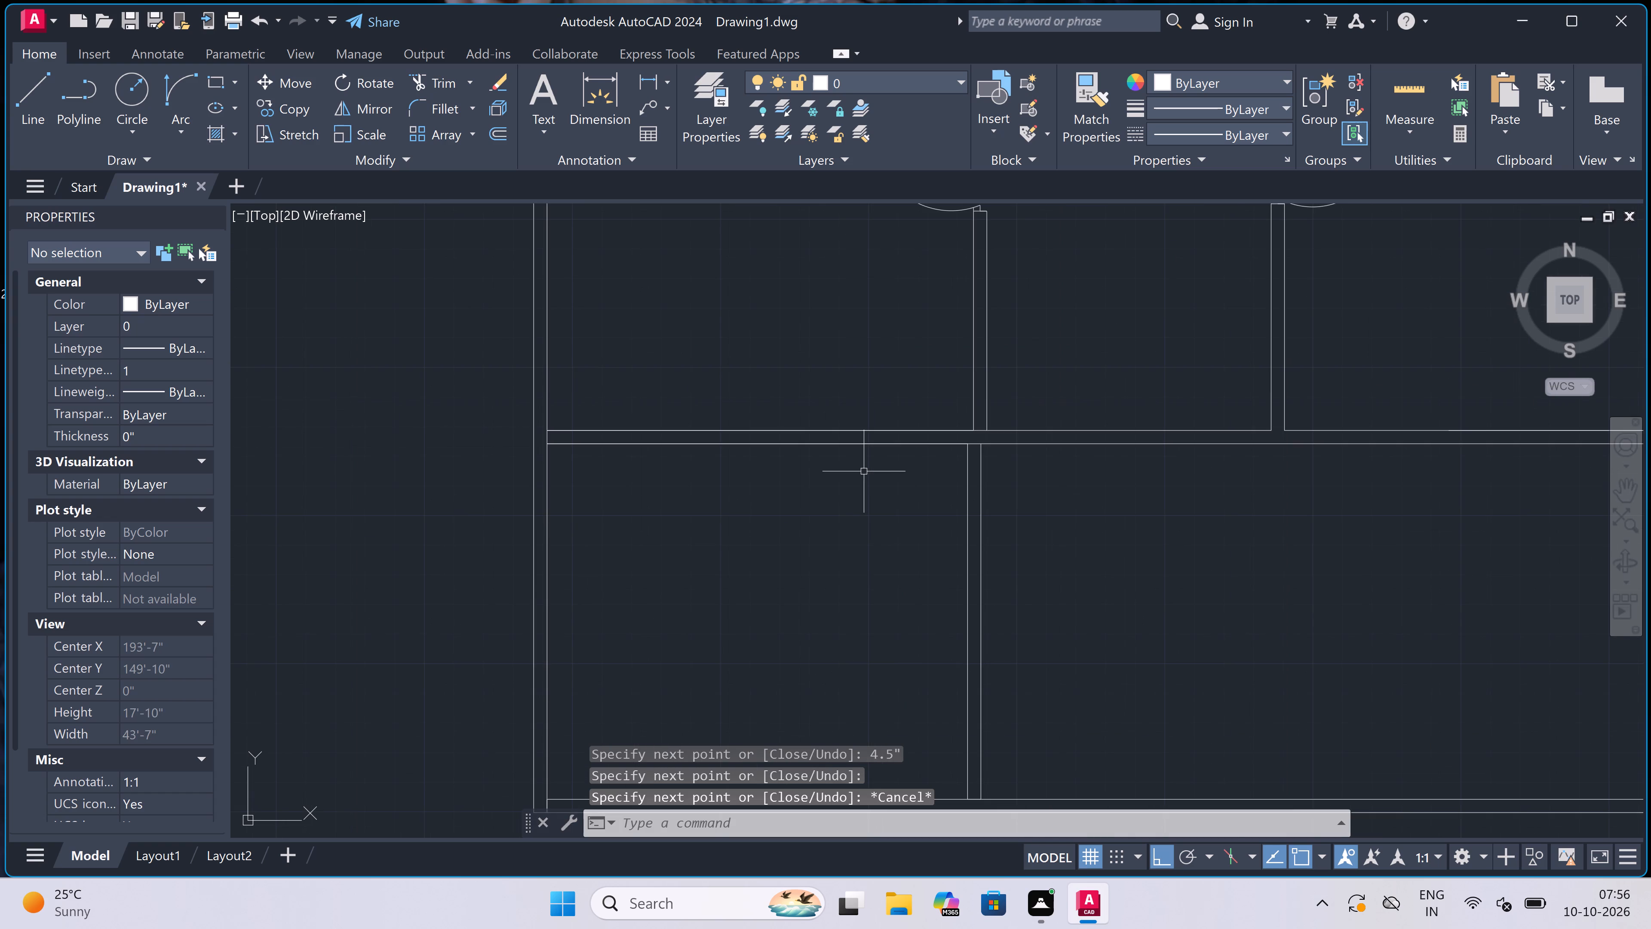
pyautogui.scroll(-1, 864, 471)
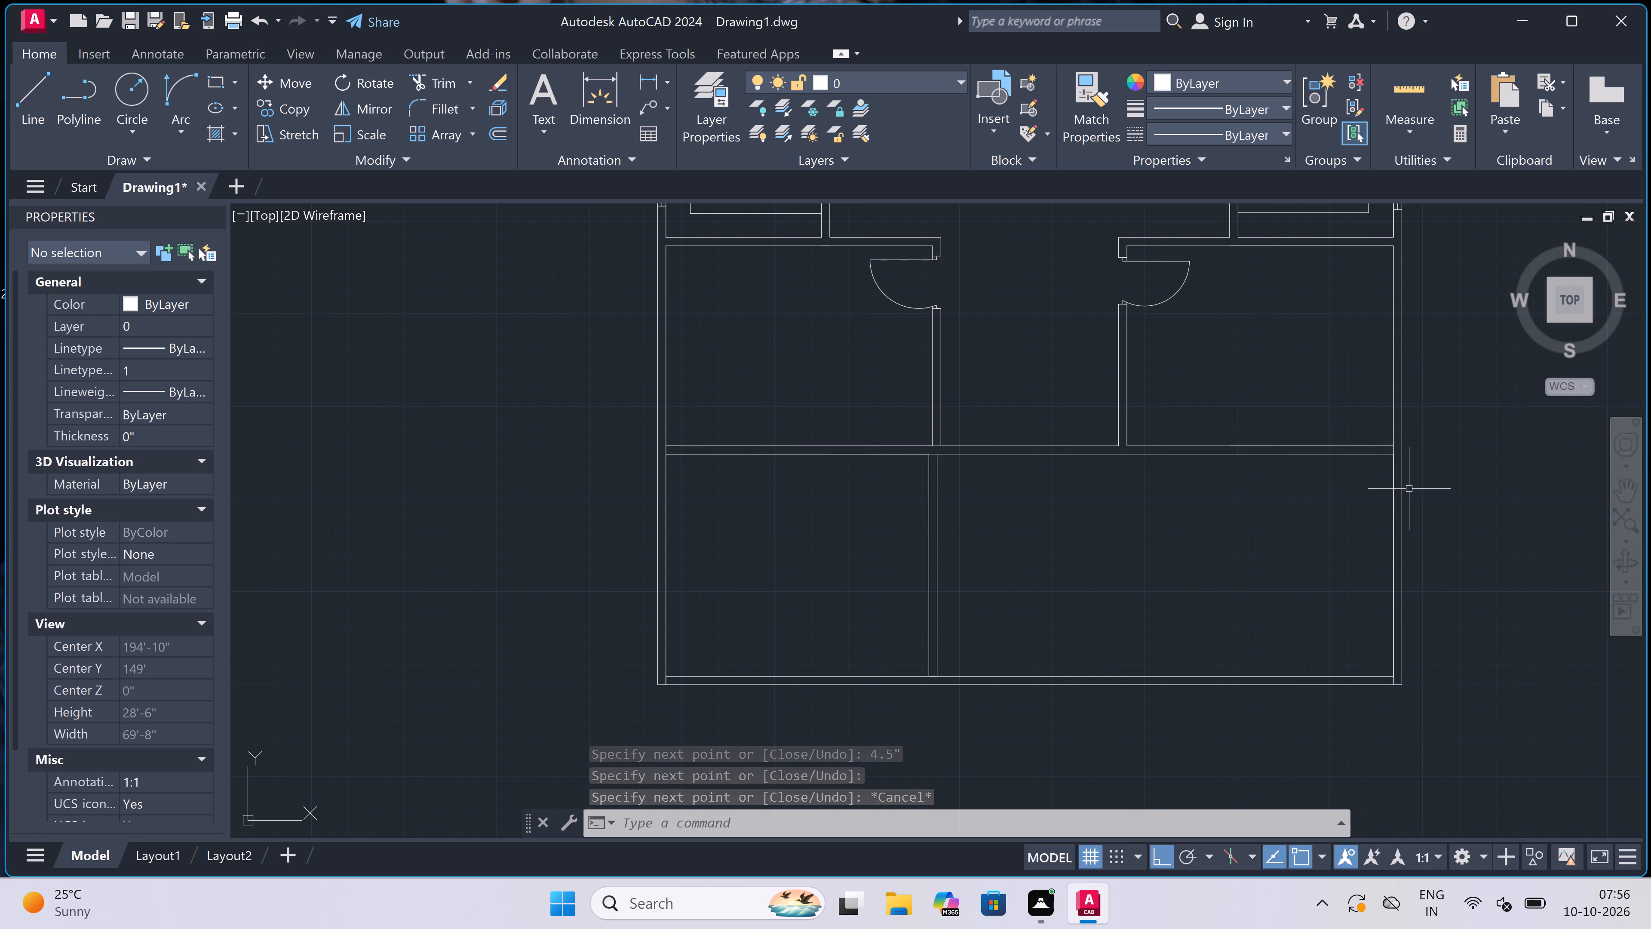
pyautogui.press('l')
pyautogui.press('space')
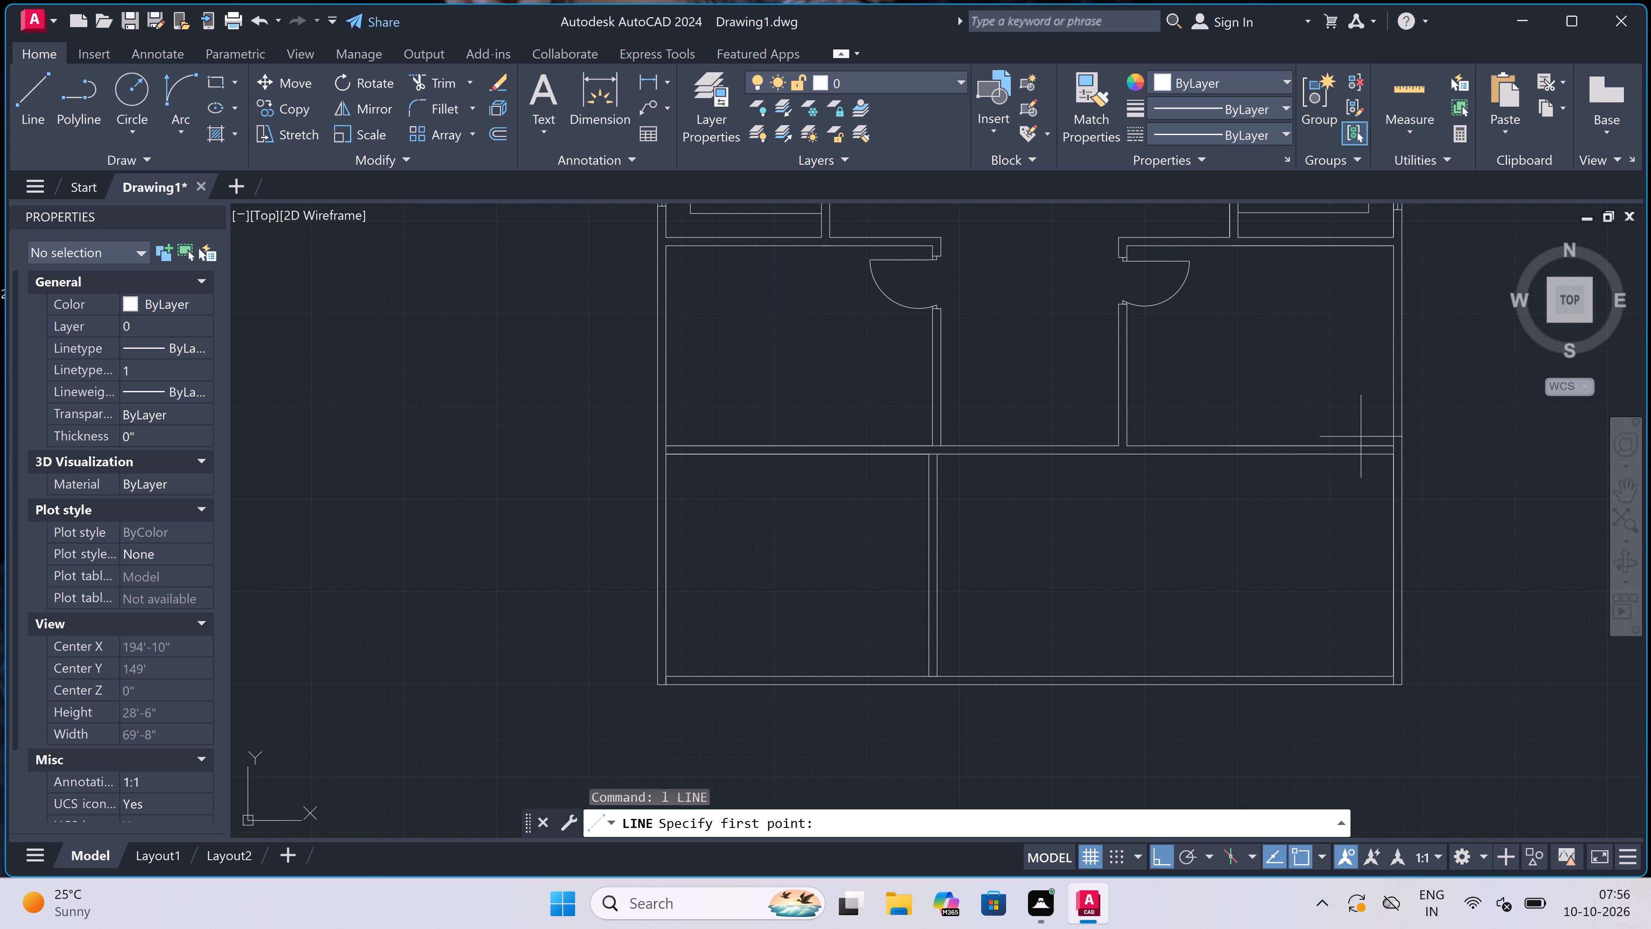
pyautogui.click(1392, 455)
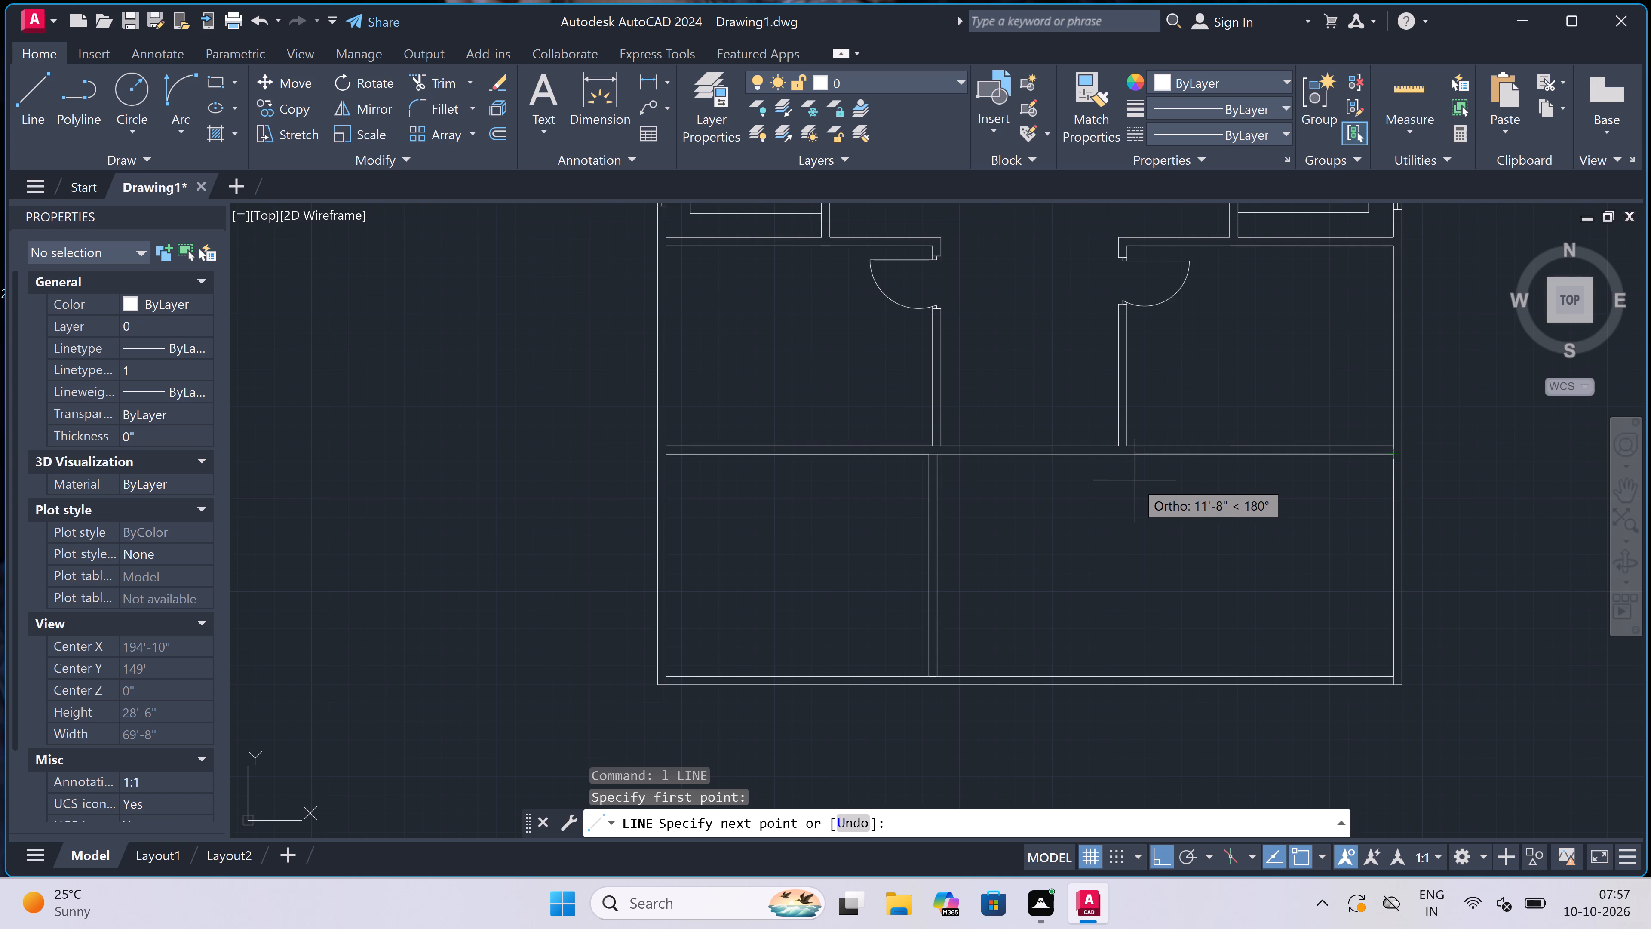
pyautogui.write('11\'10"')
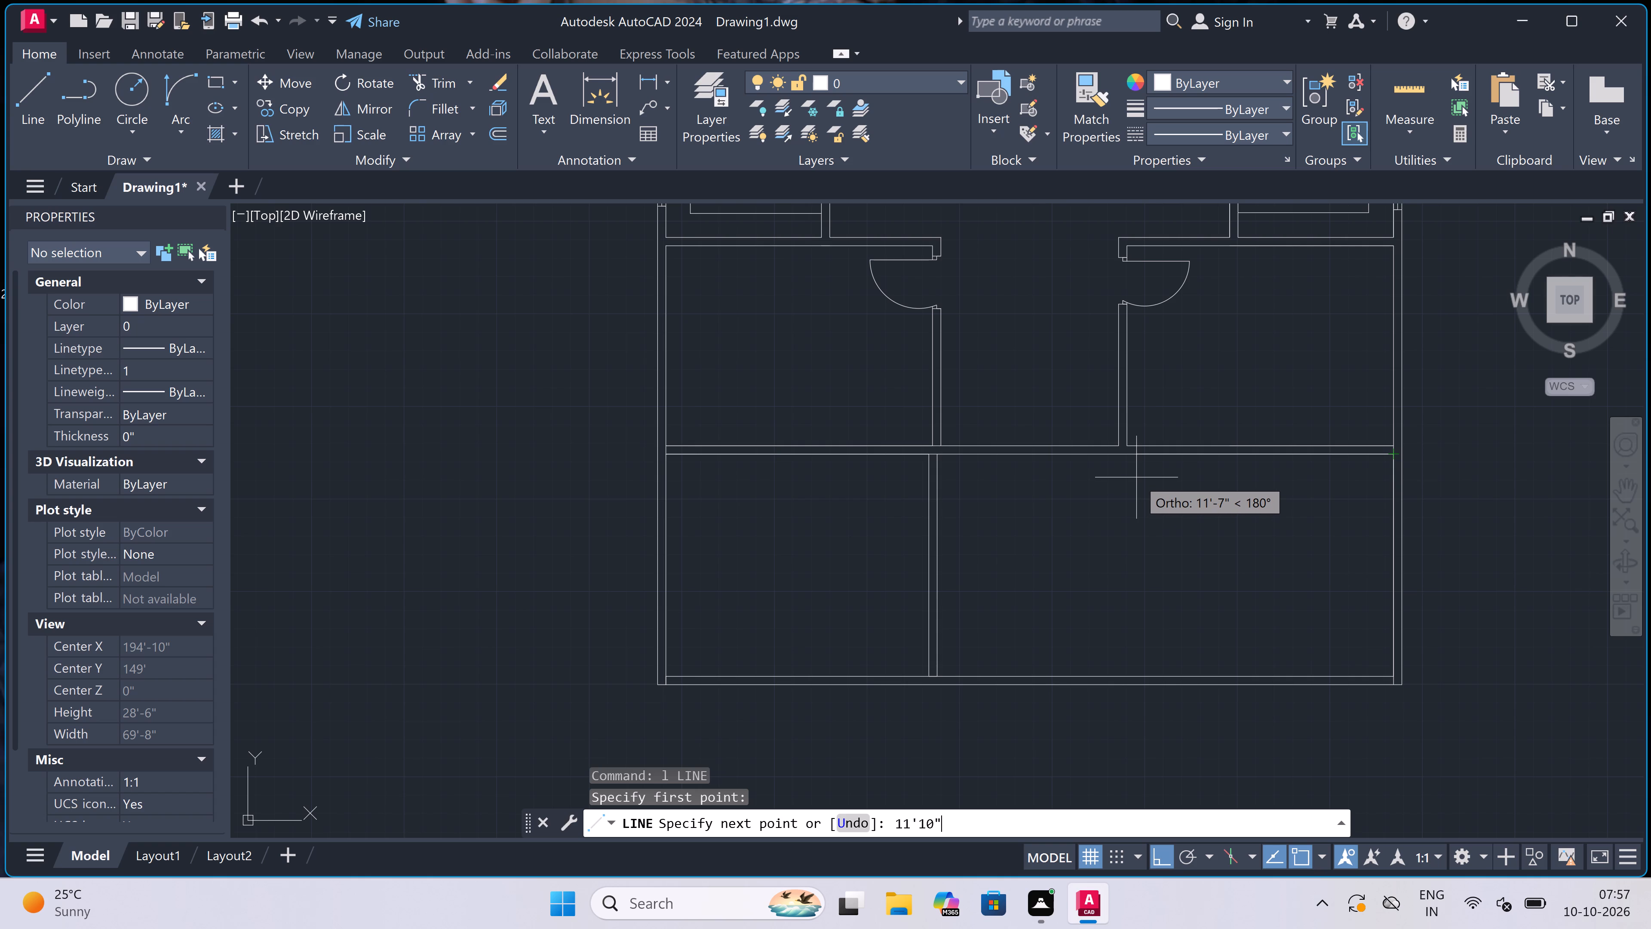
pyautogui.press('space')
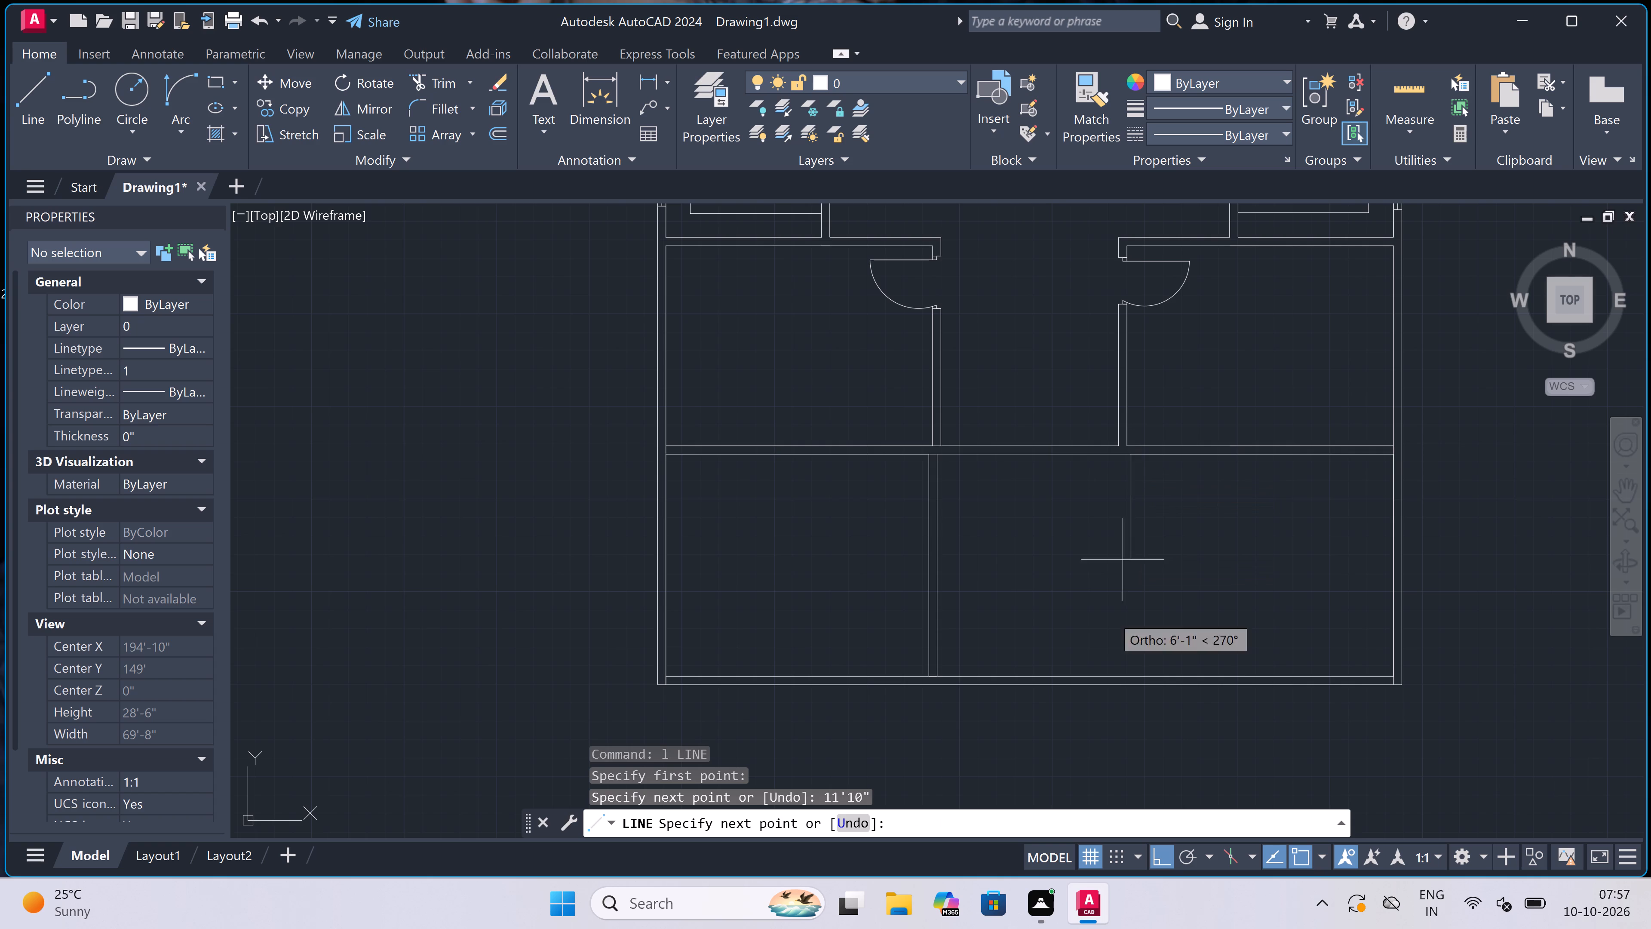
pyautogui.scroll(3, 1124, 687)
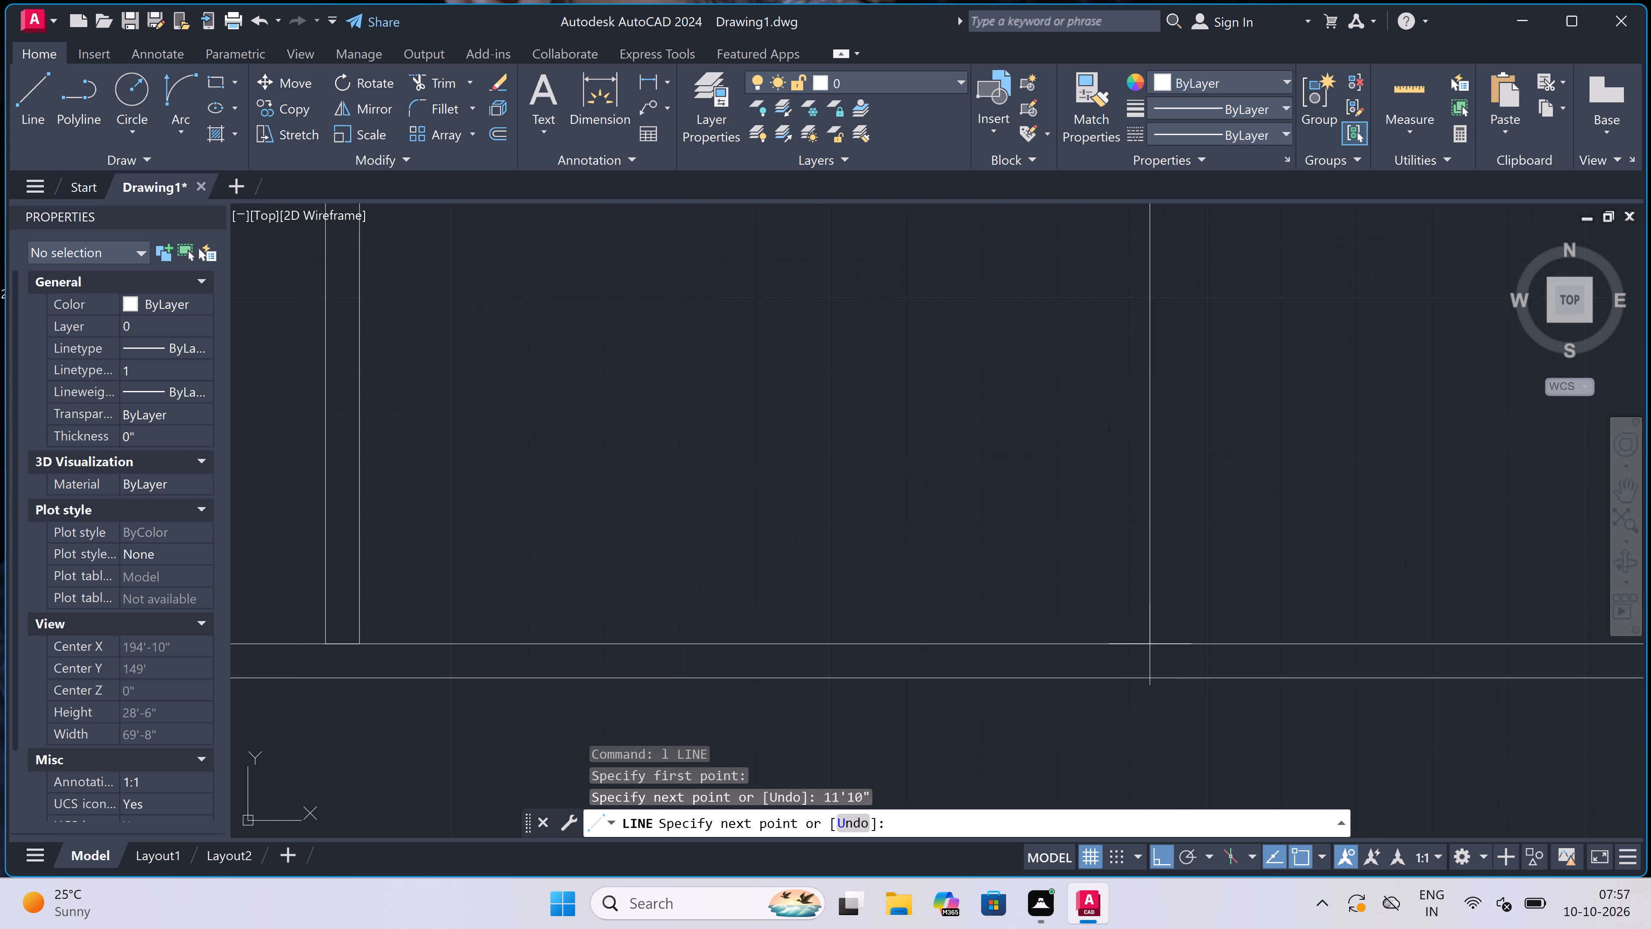
pyautogui.click(1155, 638)
pyautogui.write('4.5"')
pyautogui.press('space')
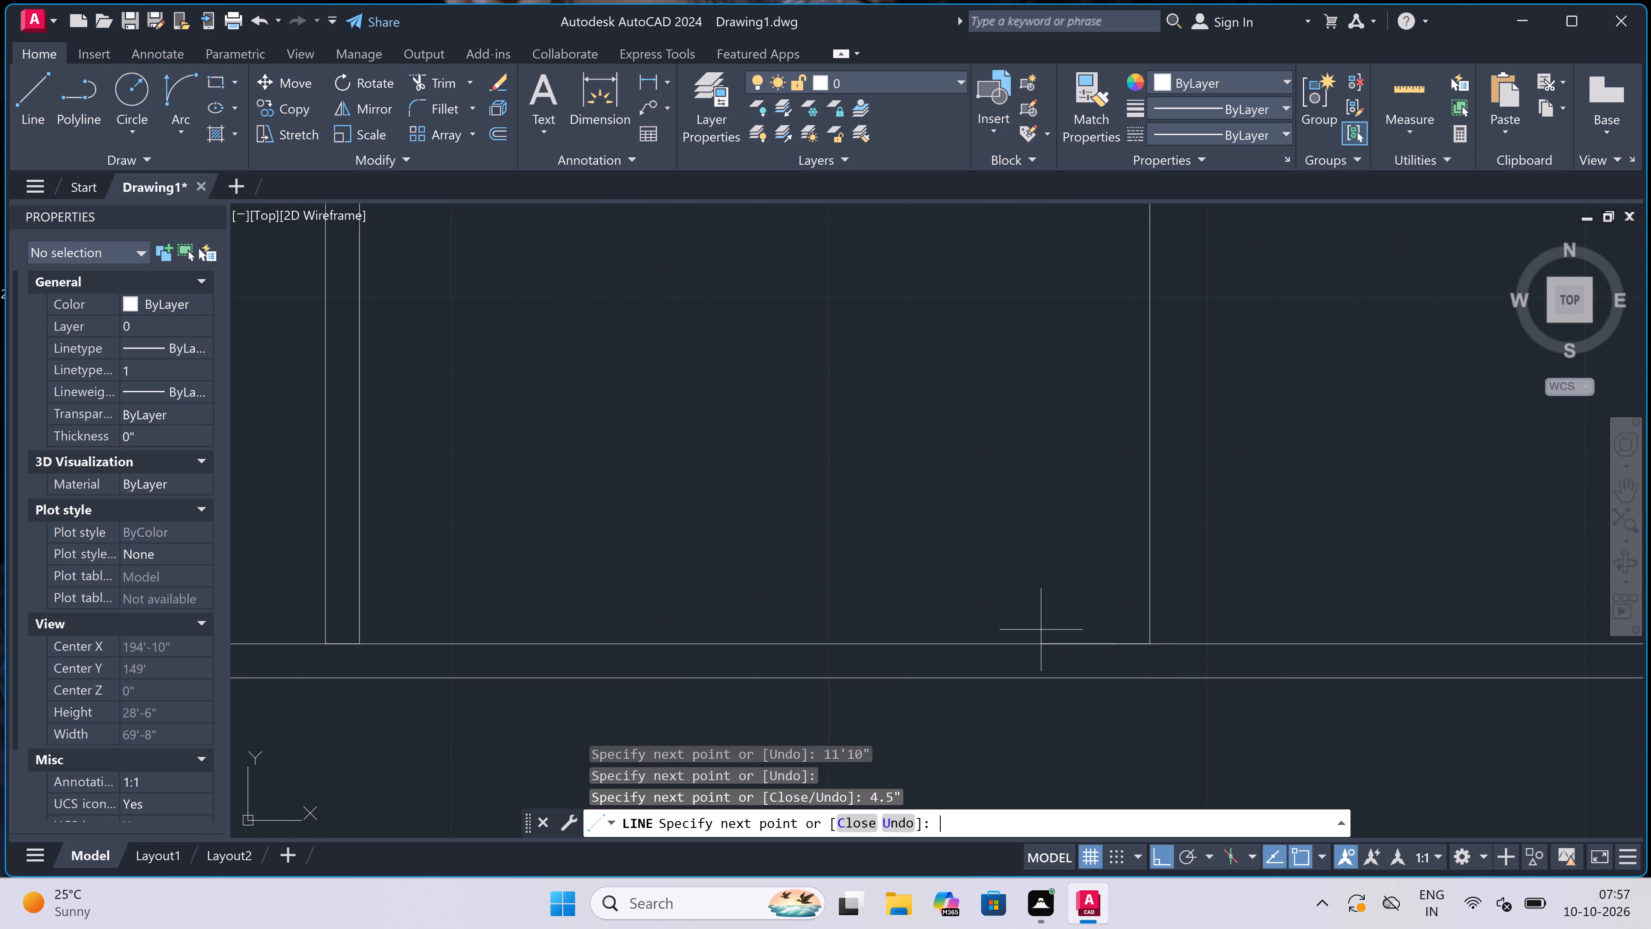
pyautogui.scroll(-3, 1042, 628)
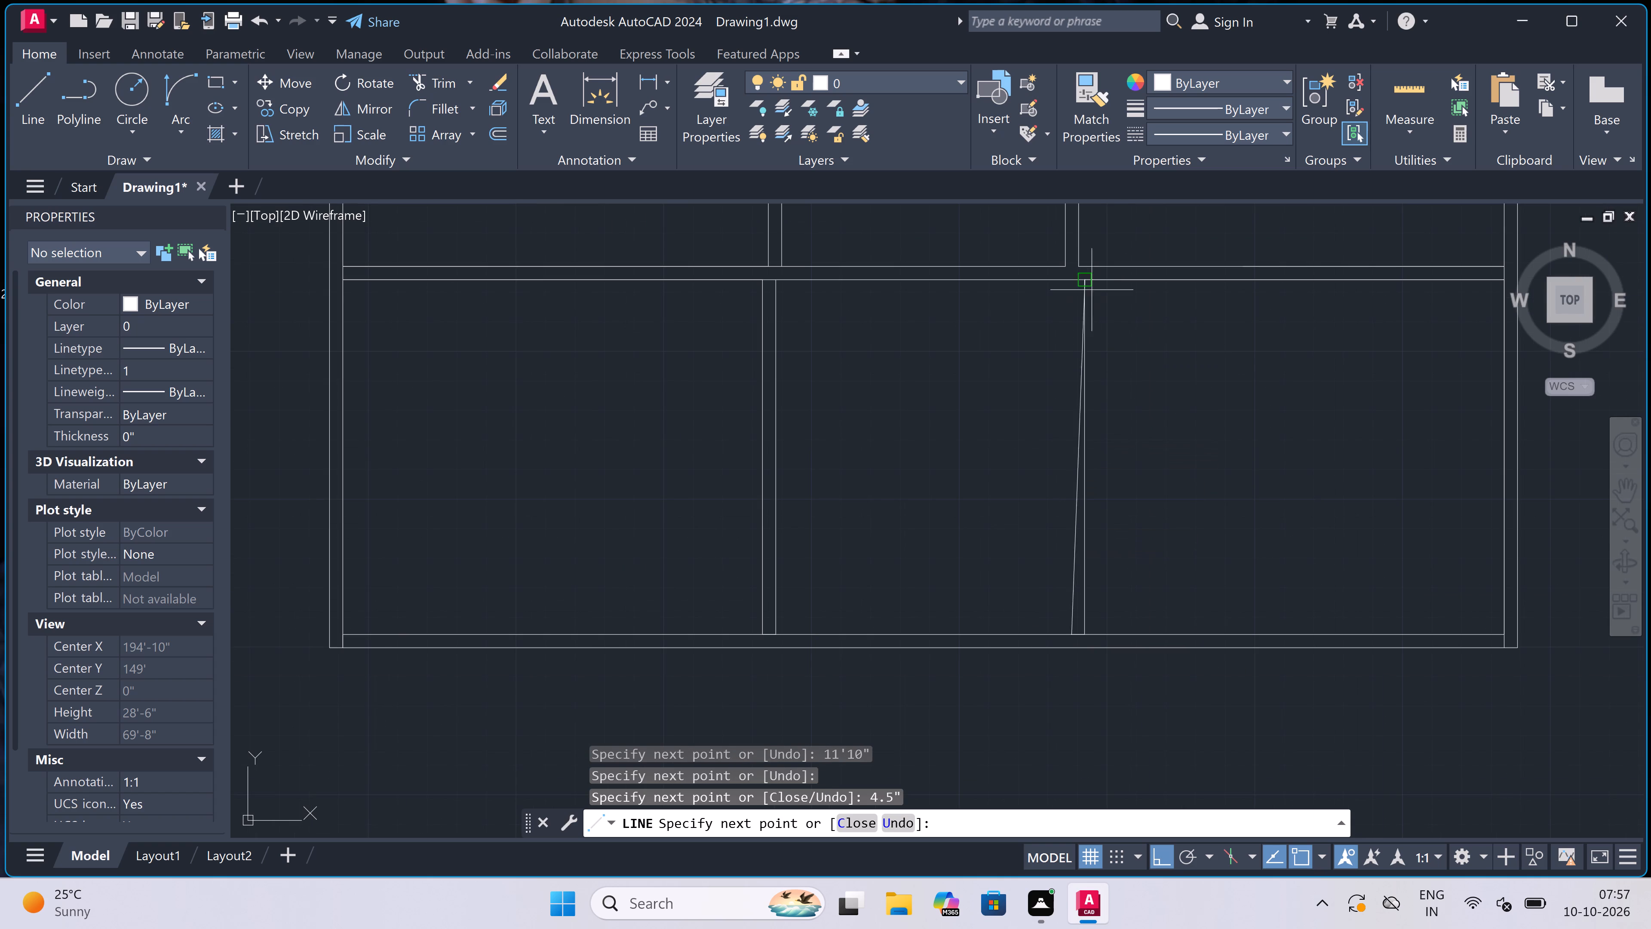
pyautogui.scroll(2, 1084, 280)
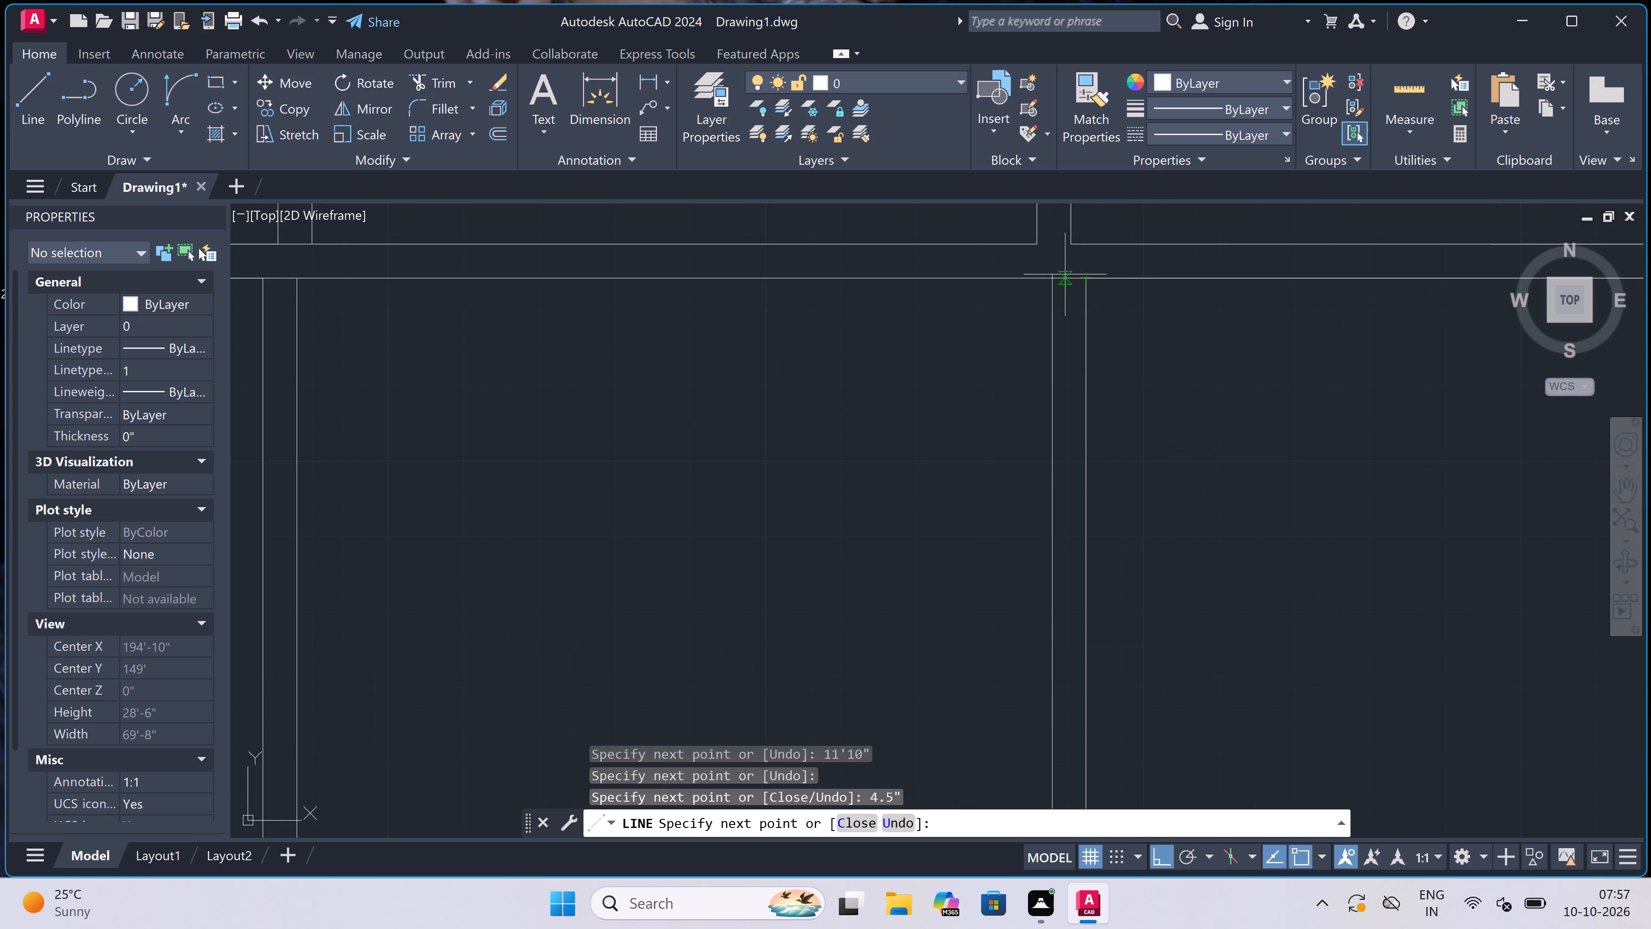
pyautogui.scroll(2, 1065, 275)
pyautogui.click(1029, 285)
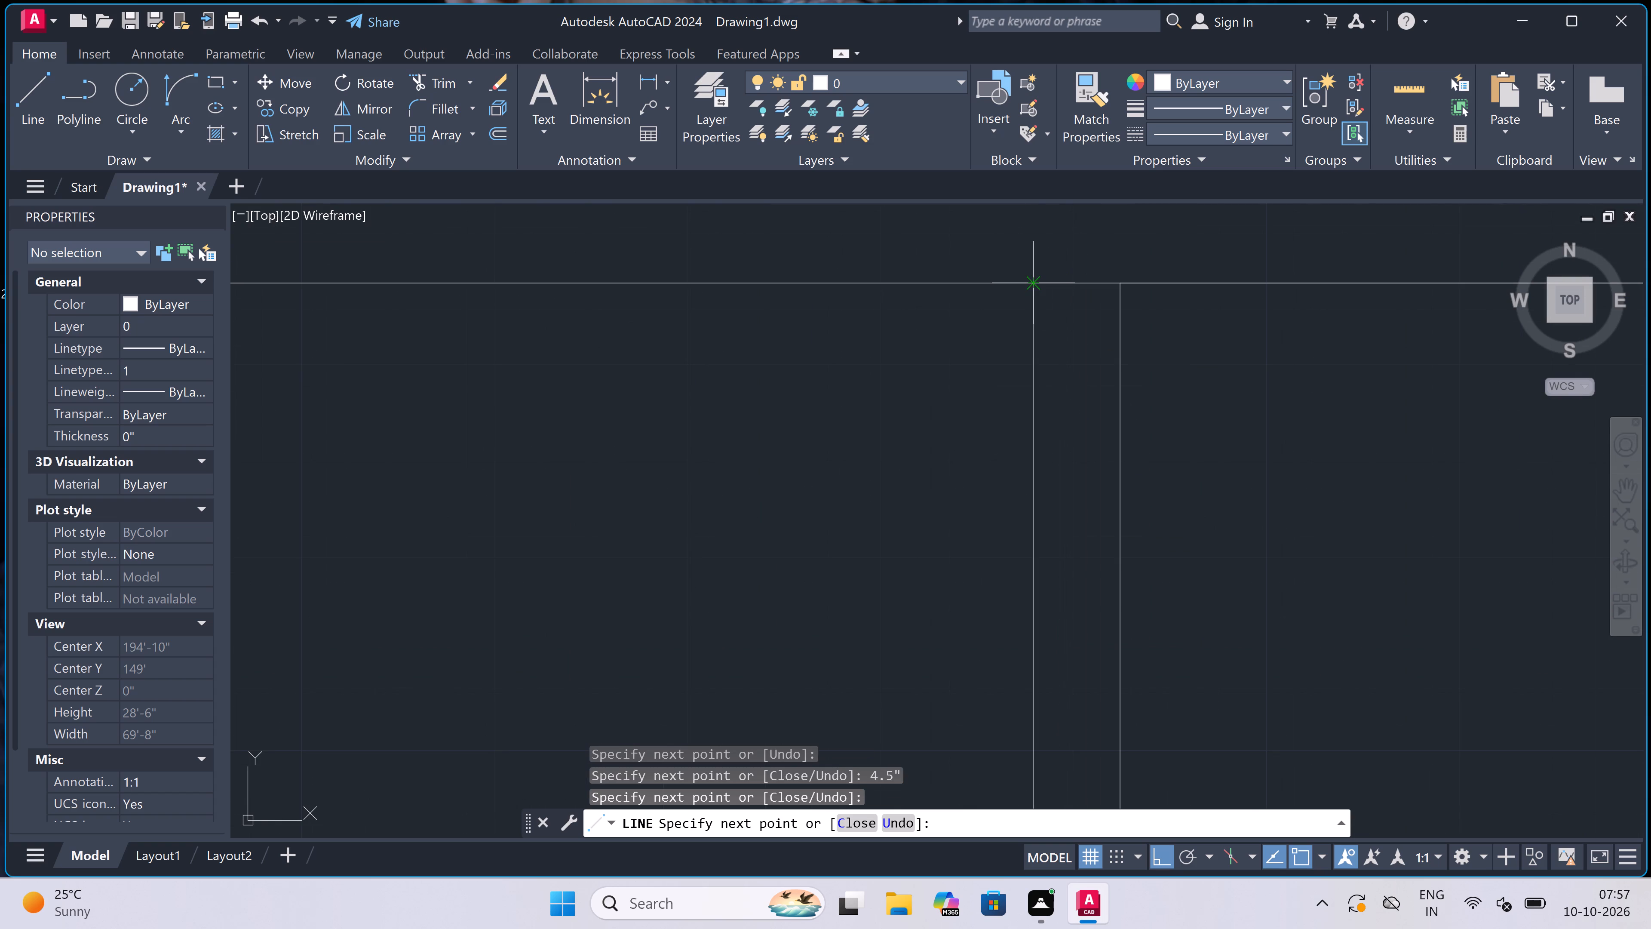
pyautogui.press('Escape')
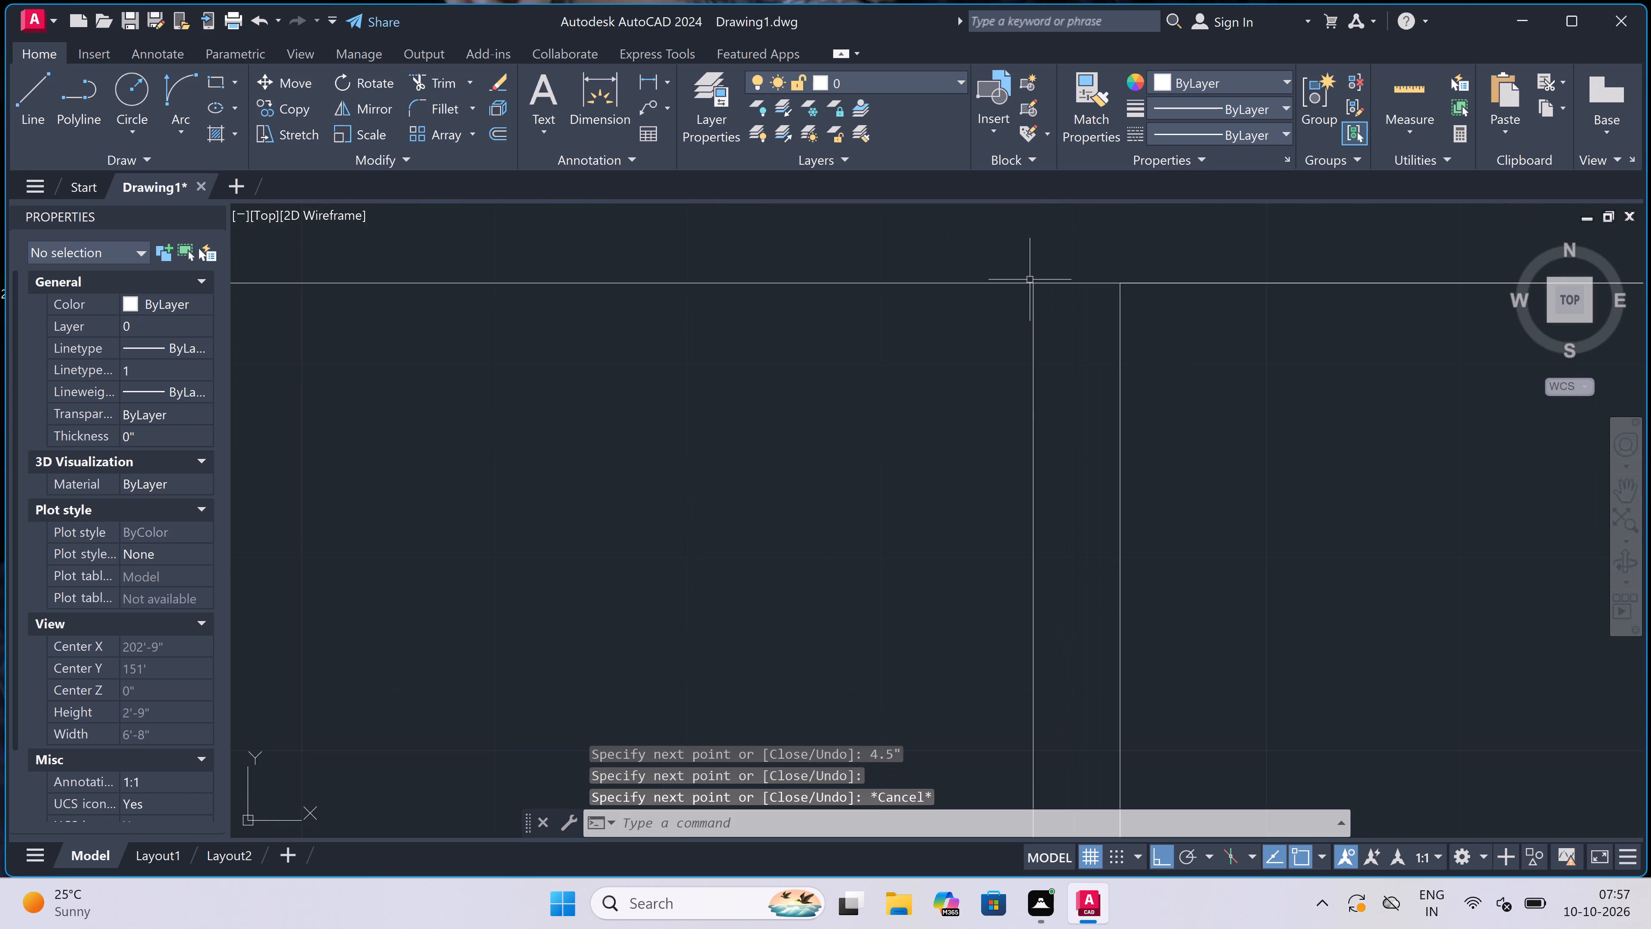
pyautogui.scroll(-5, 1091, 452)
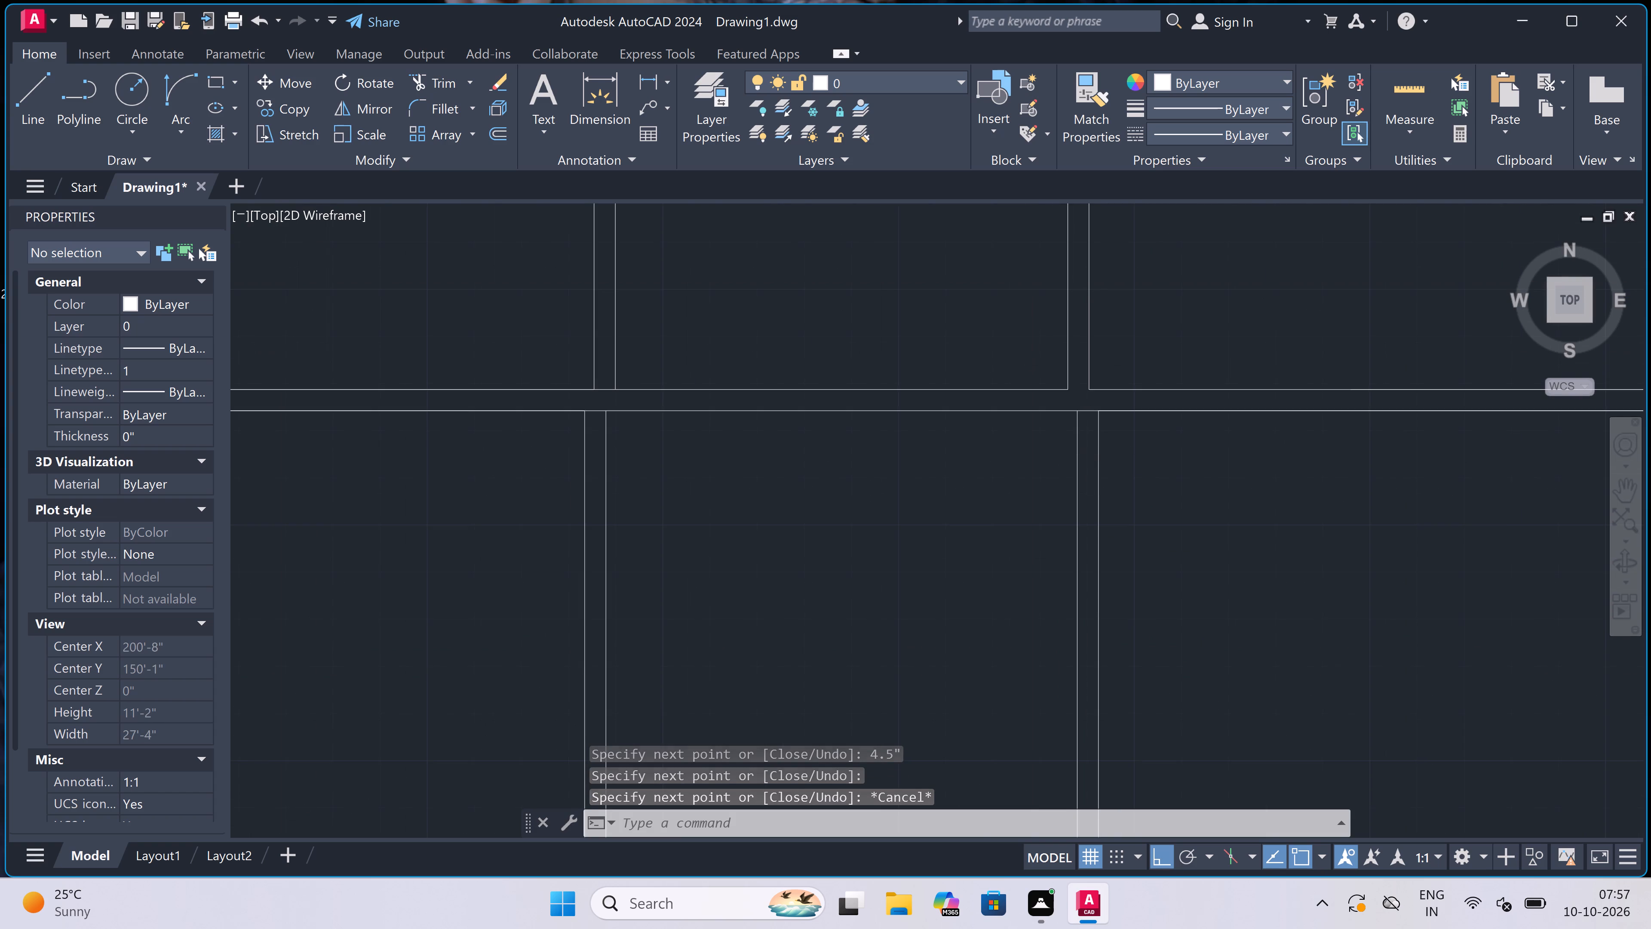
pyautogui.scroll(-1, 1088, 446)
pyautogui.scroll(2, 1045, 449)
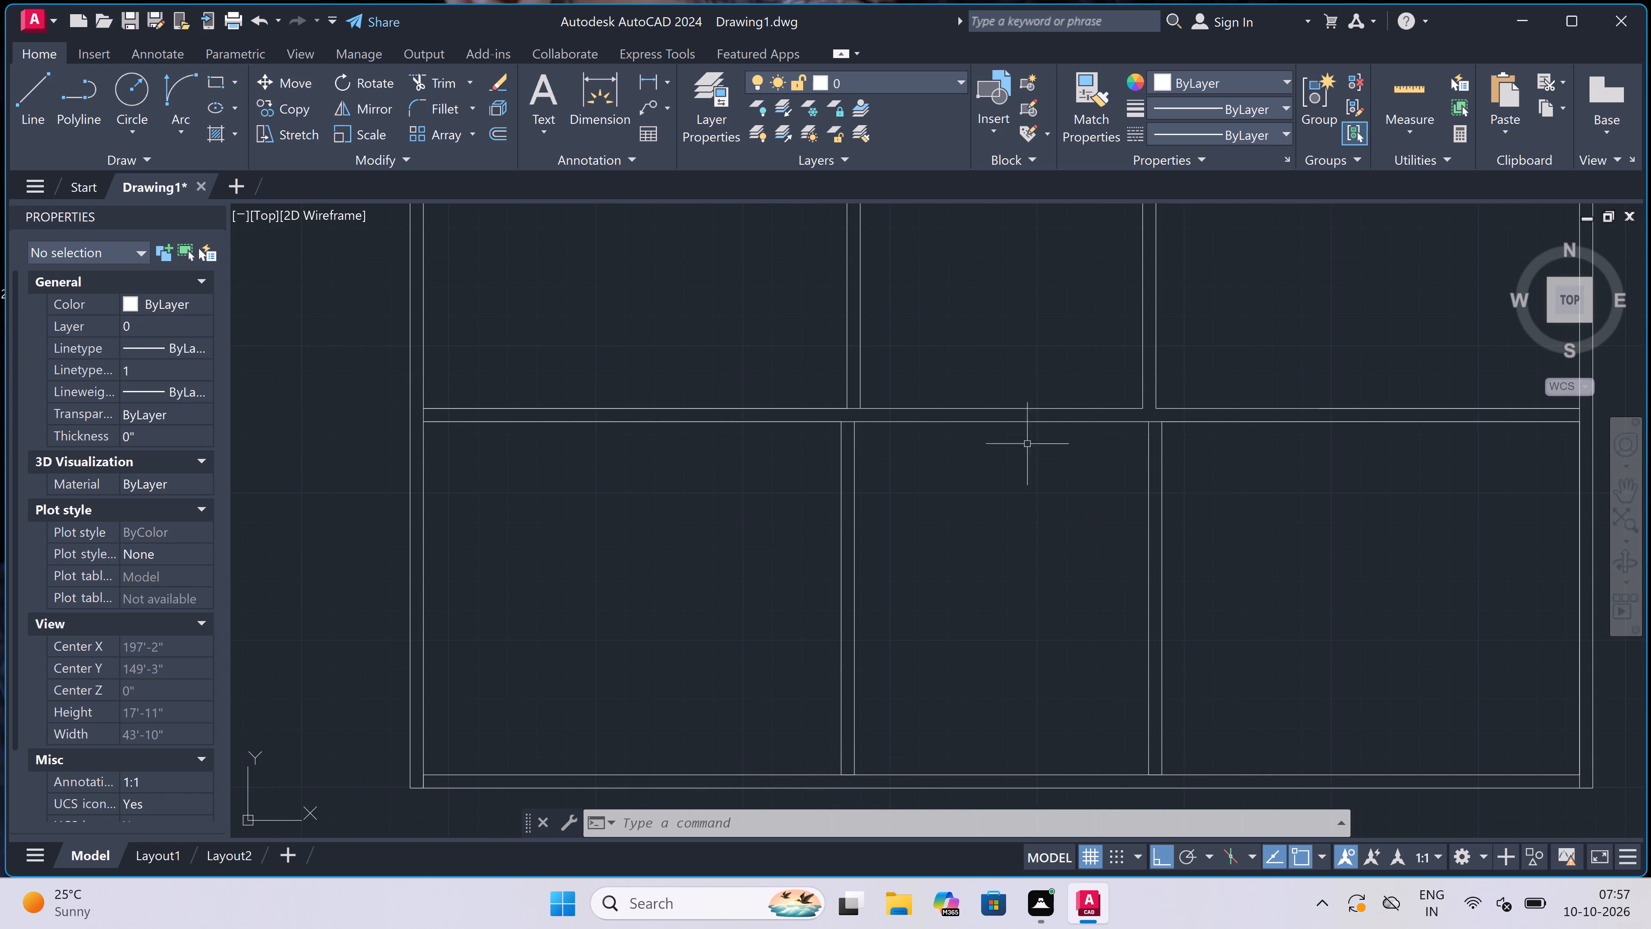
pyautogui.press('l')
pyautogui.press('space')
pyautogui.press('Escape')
# Offset the left partition's right face by 4' into the middle bottom room.
pyautogui.press('o')
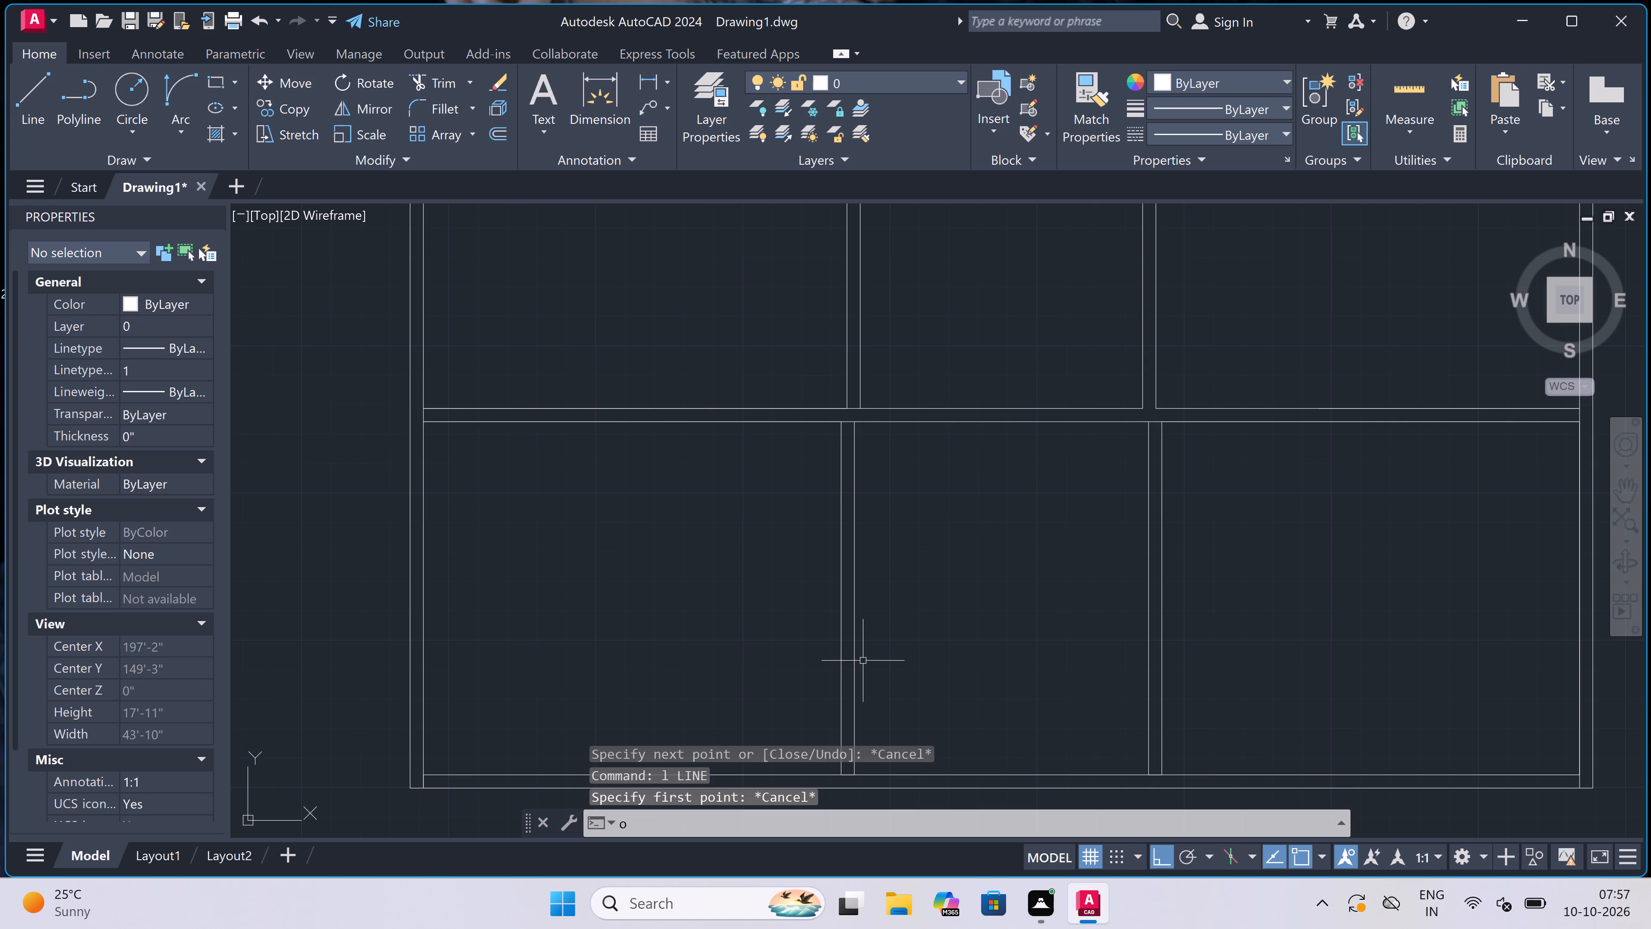
pyautogui.press('space')
pyautogui.click(855, 625)
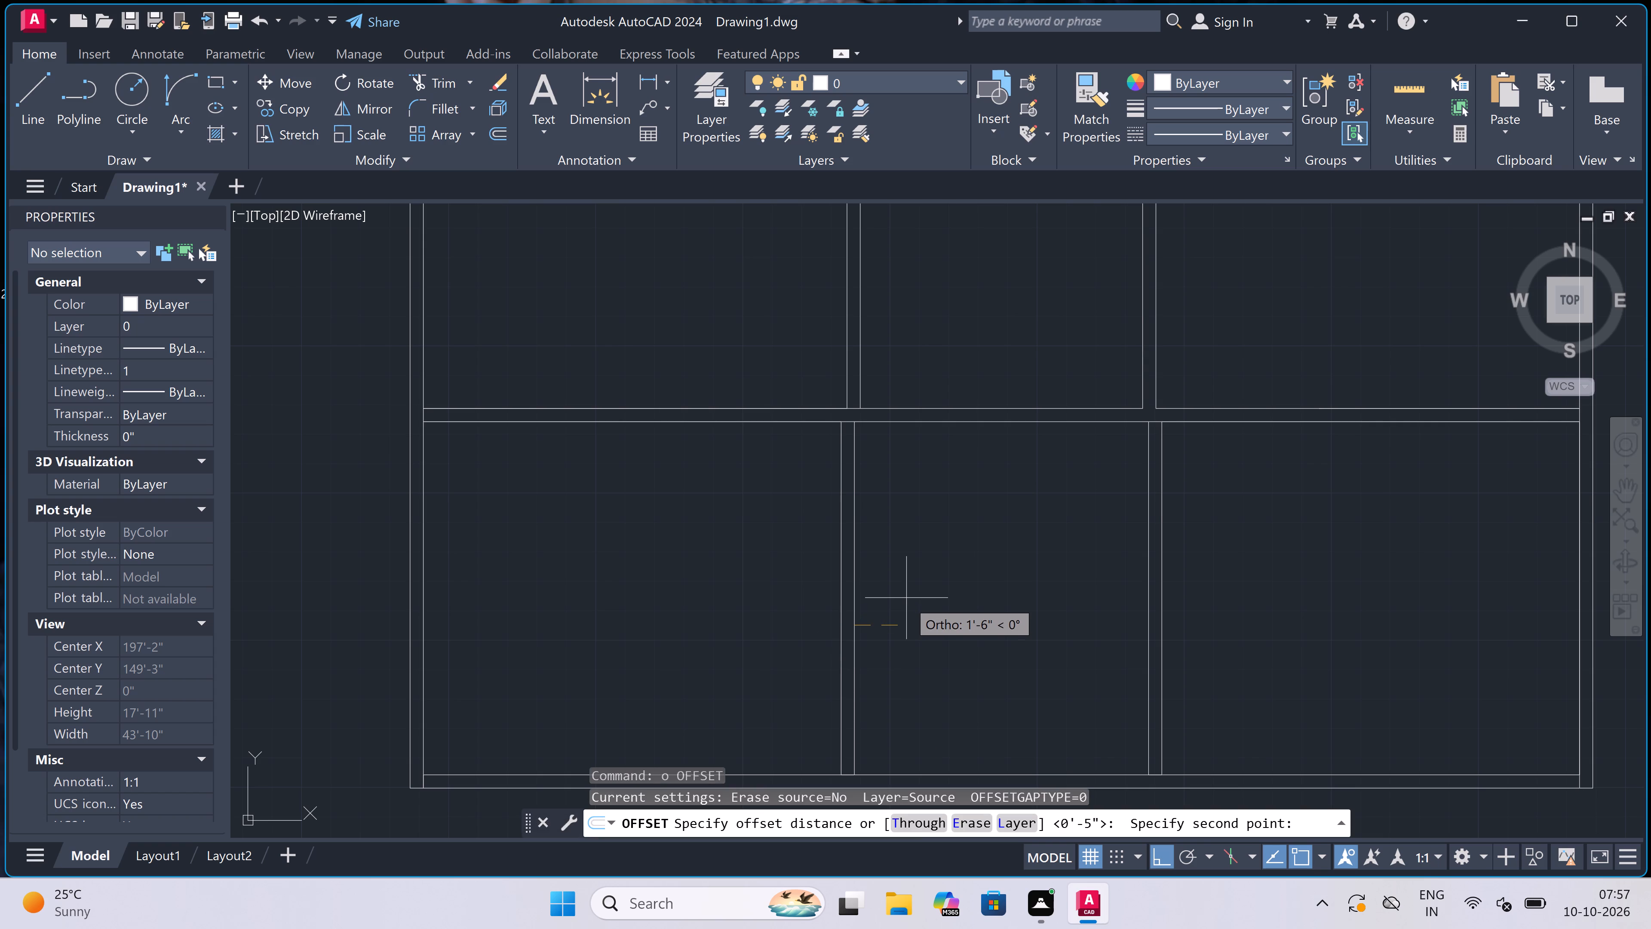
pyautogui.write("4'")
pyautogui.press('space')
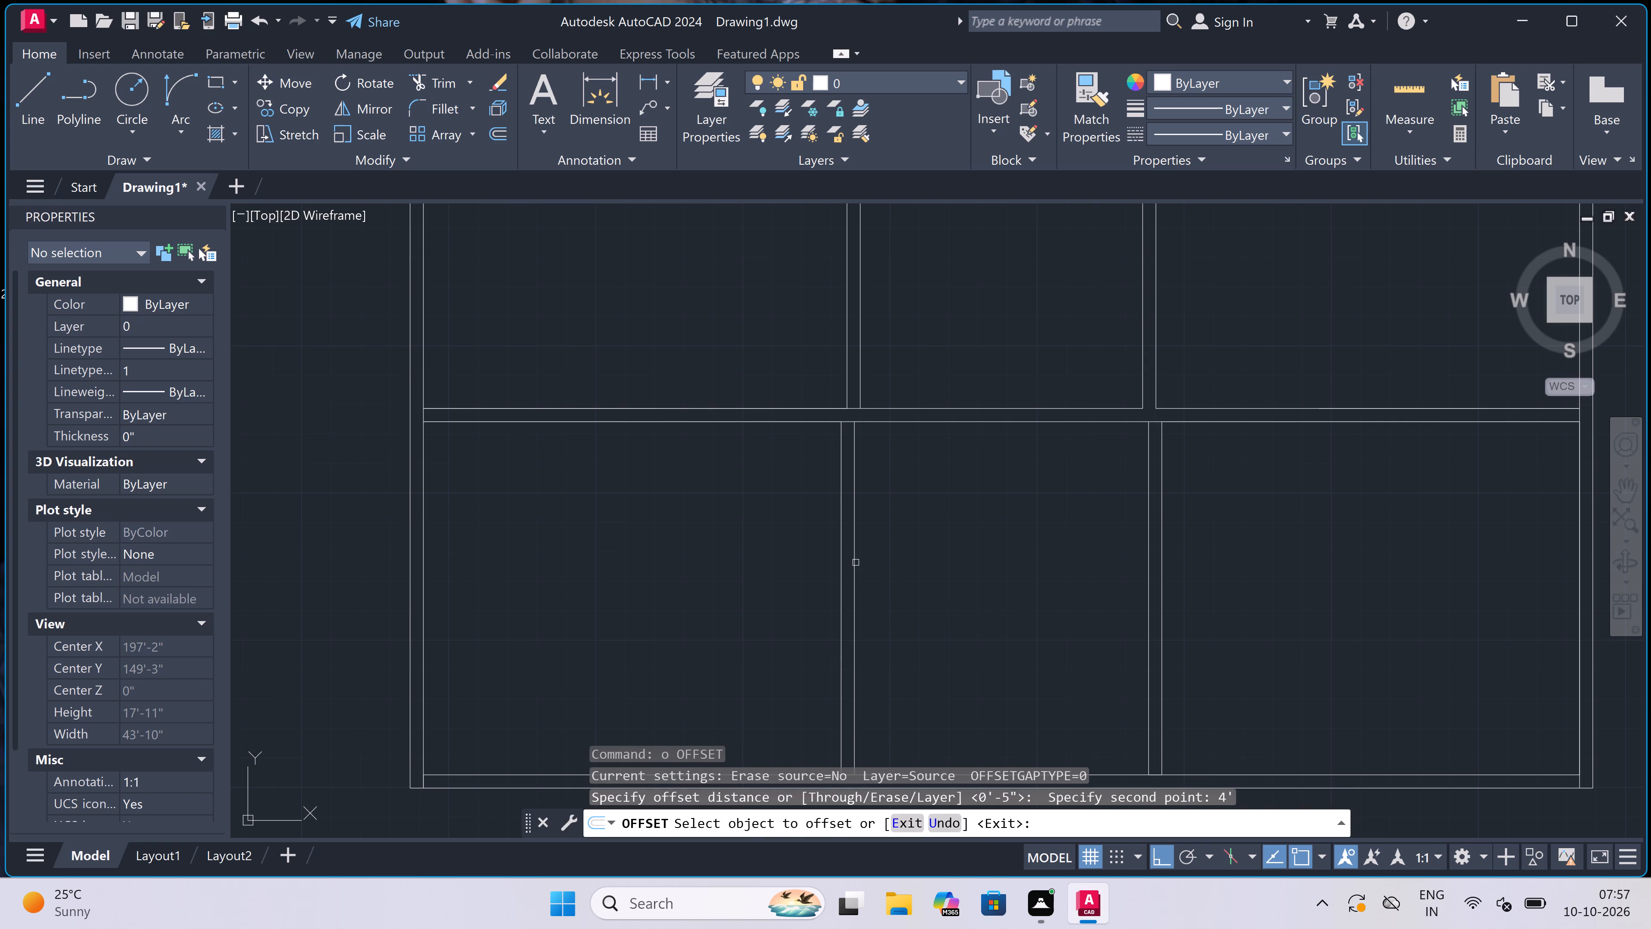
pyautogui.moveTo(857, 522); pyautogui.dragTo(859, 526)
pyautogui.click(859, 526)
pyautogui.click(982, 516)
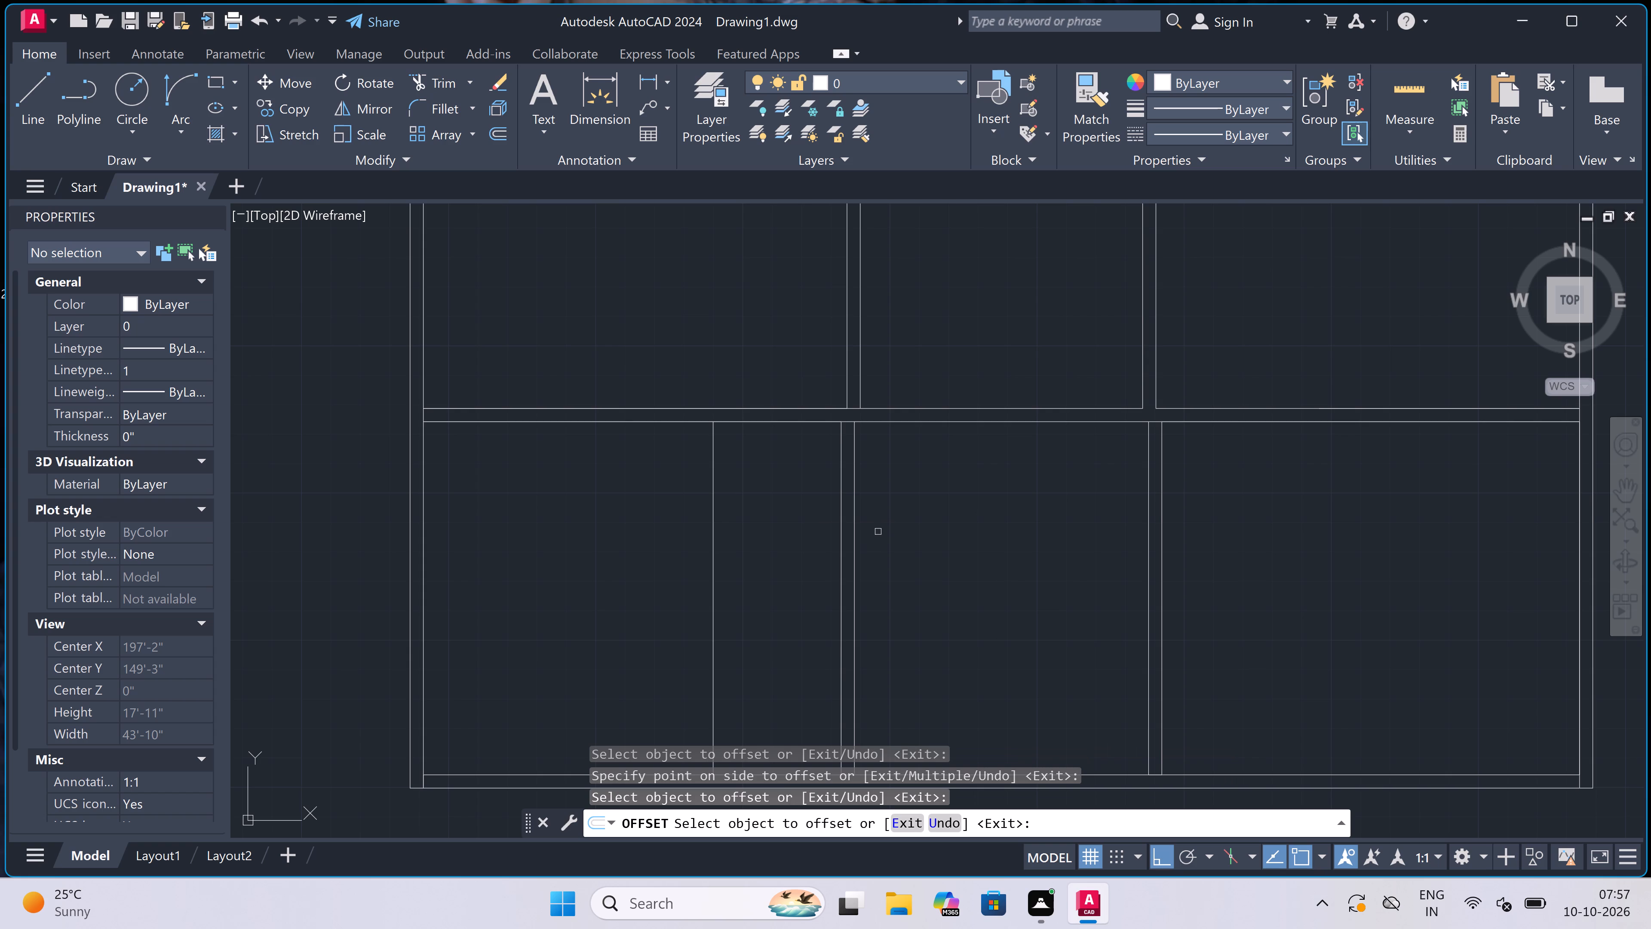
pyautogui.click(855, 508)
pyautogui.click(974, 509)
pyautogui.press('Escape')
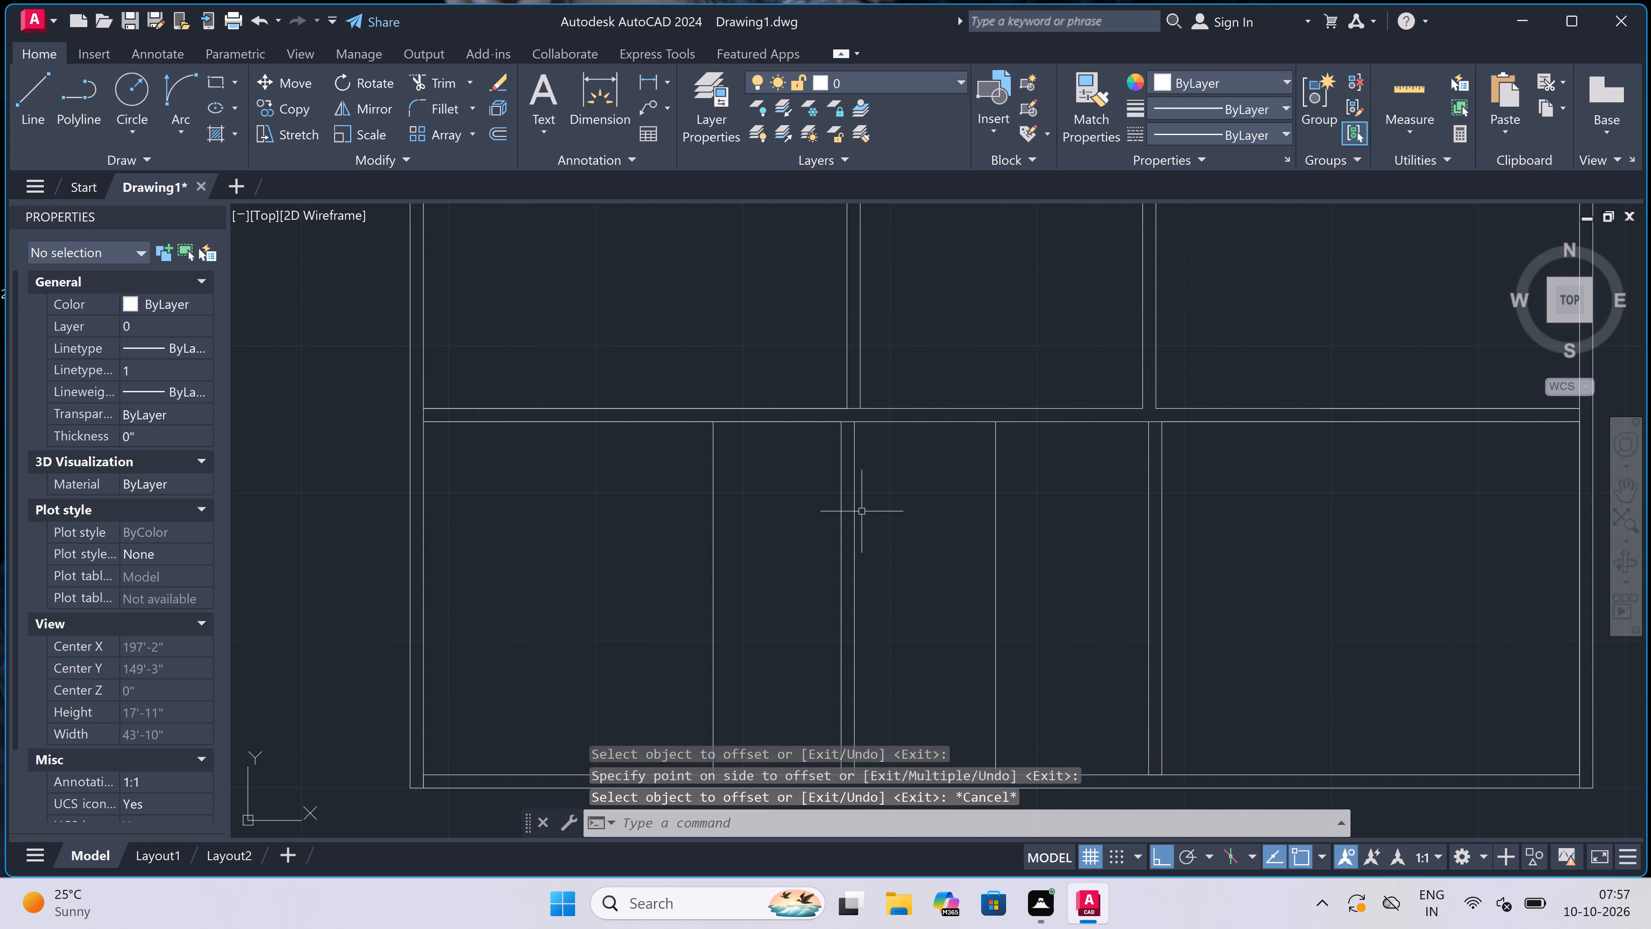
# Erase the stray offset line inside the left bottom room.
pyautogui.click(862, 511)
pyautogui.press('Escape')
pyautogui.click(779, 486)
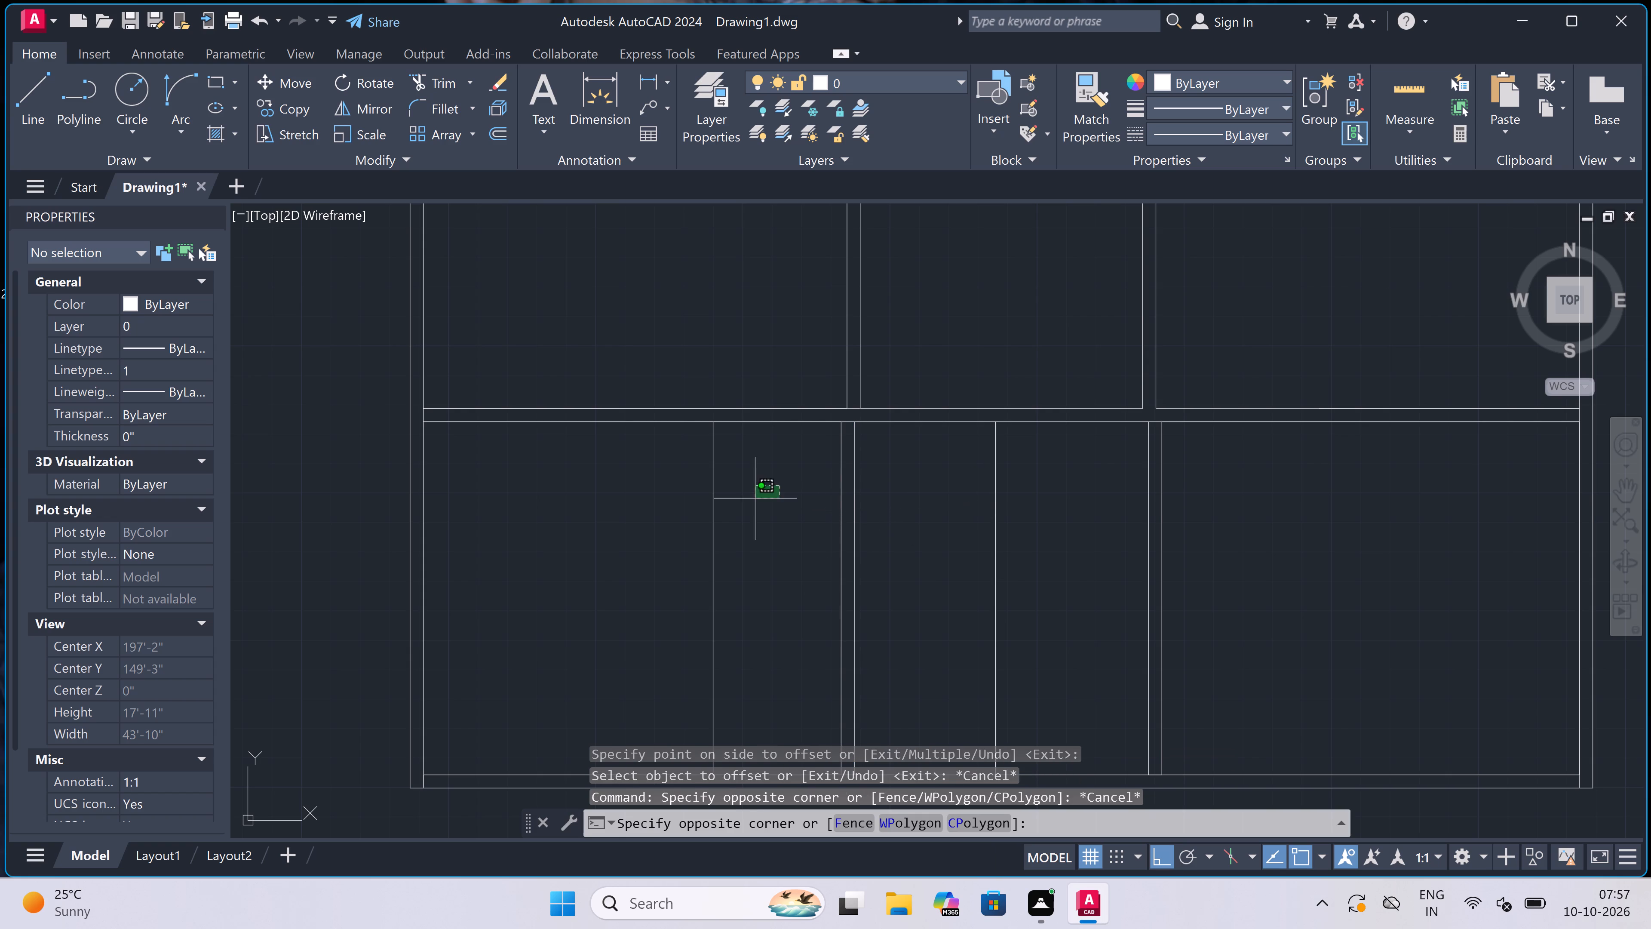
pyautogui.tripleClick(528, 636)
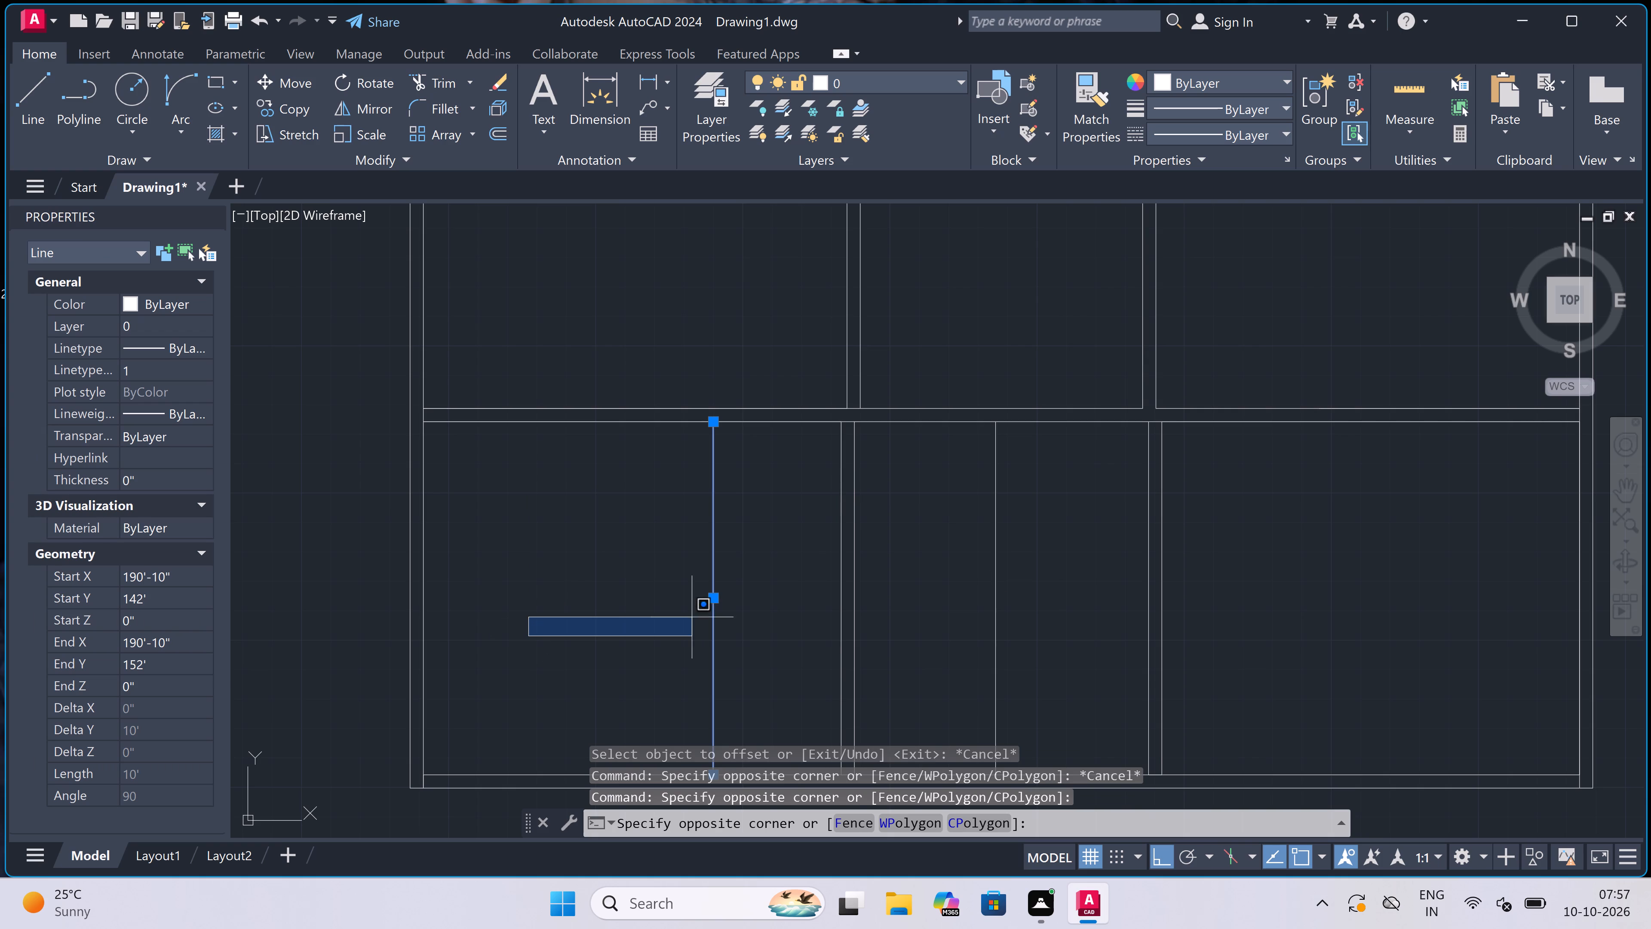
pyautogui.press('Escape')
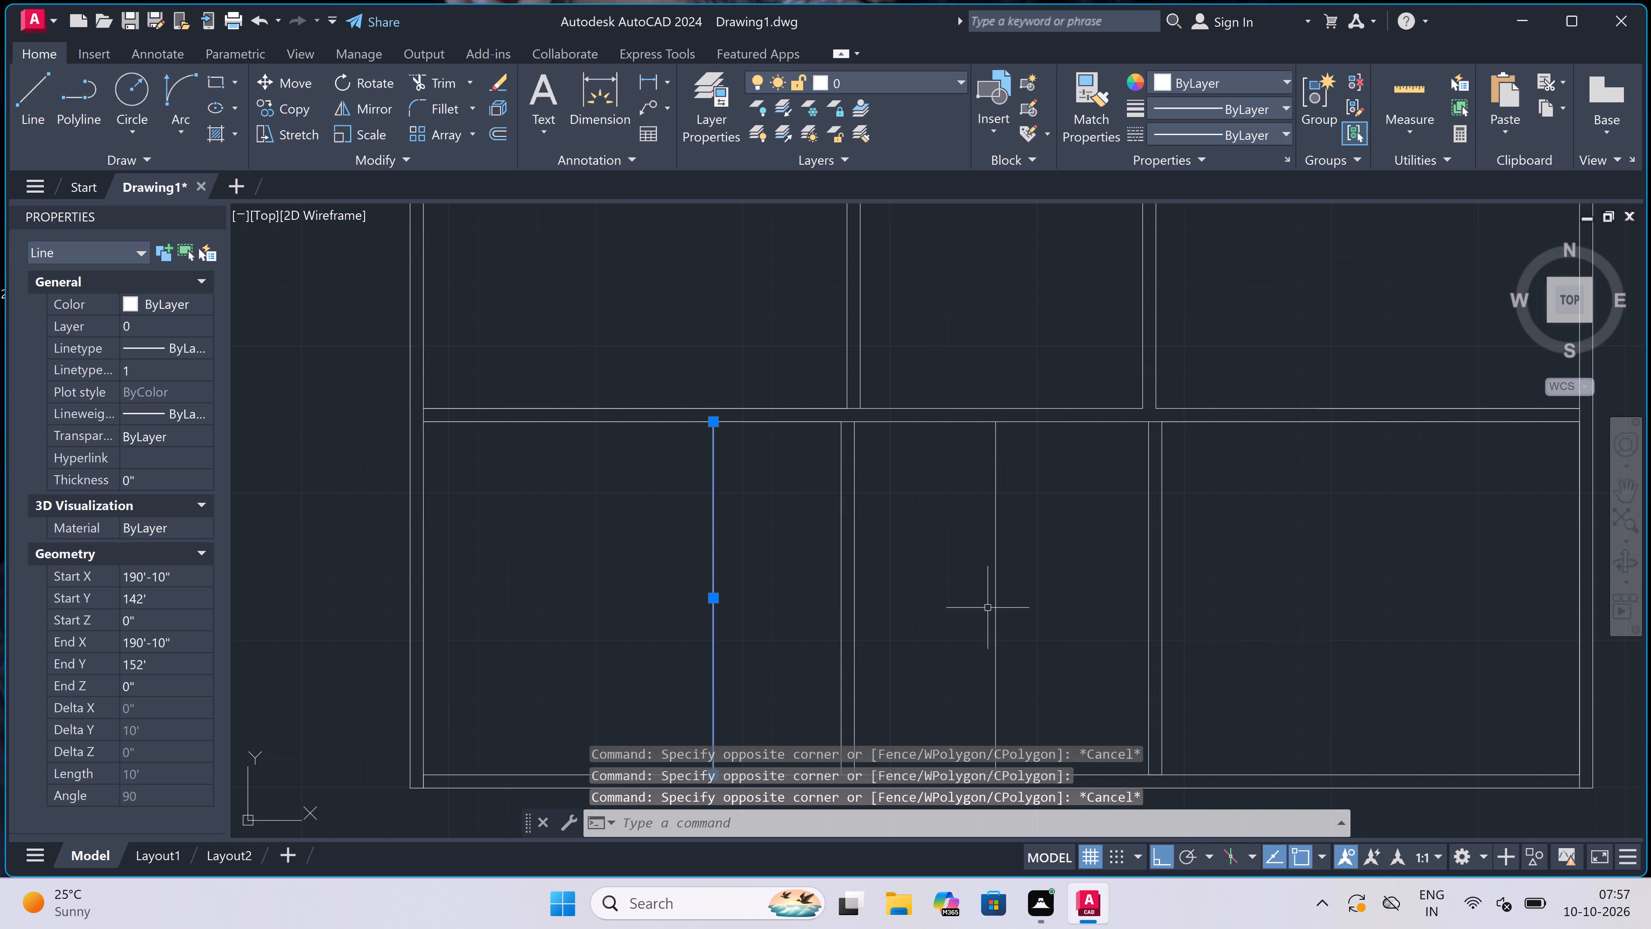
pyautogui.press('Delete')
# Offset the vertical line in the middle bottom room 4.5" to its right to form a third partition.
pyautogui.press('o')
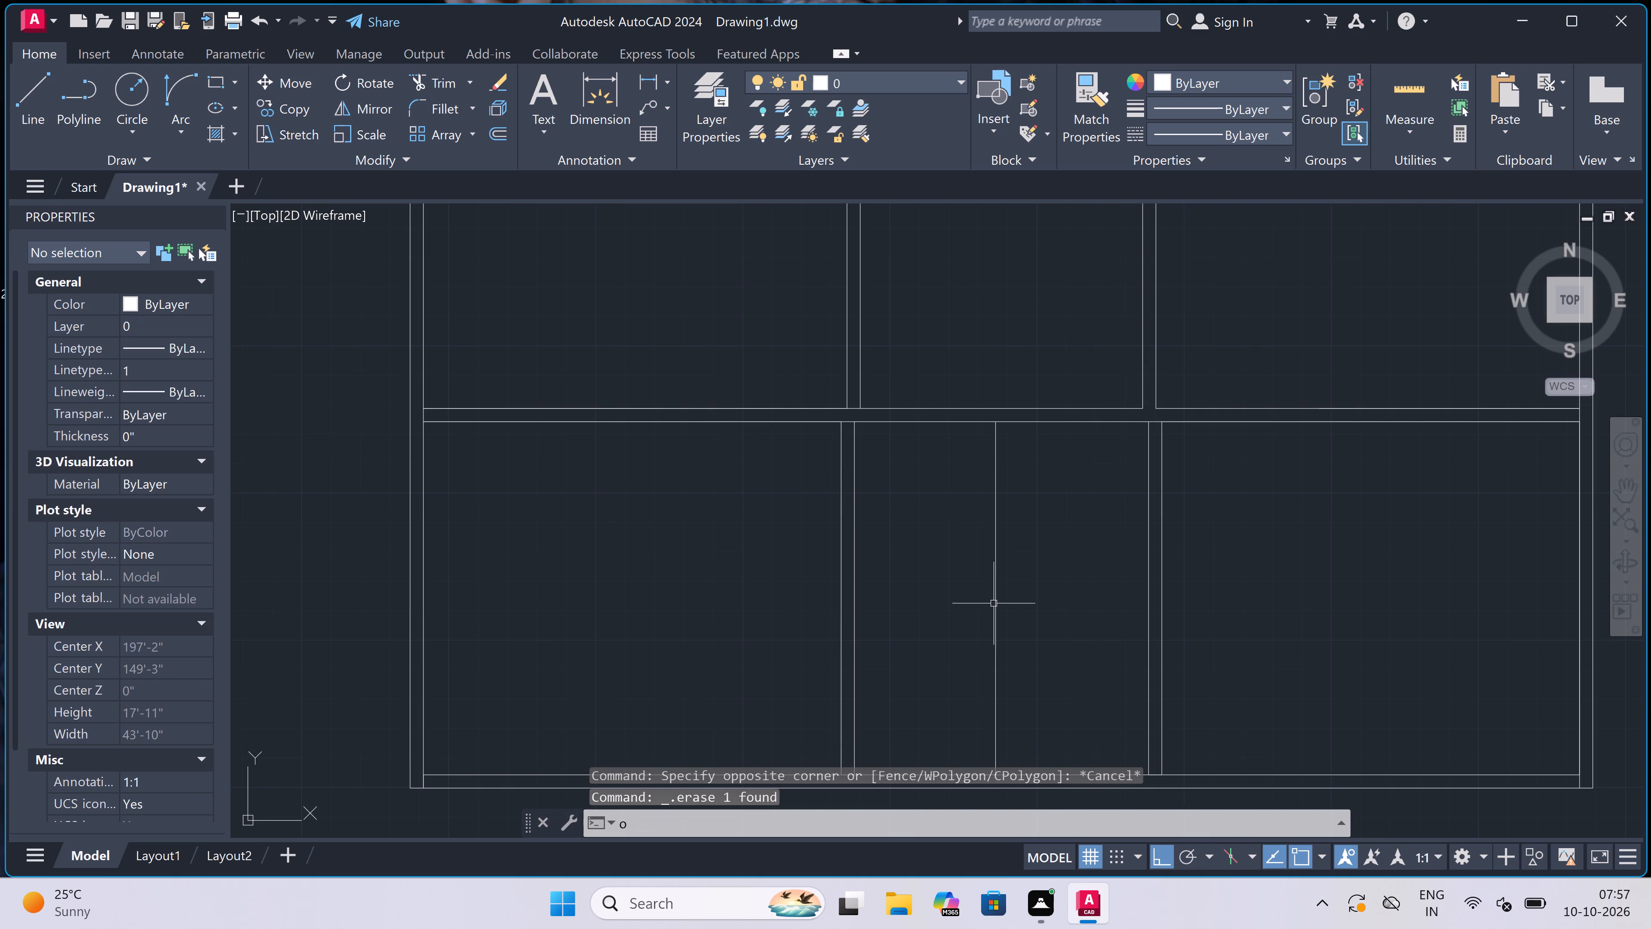
pyautogui.press('space')
pyautogui.click(1002, 575)
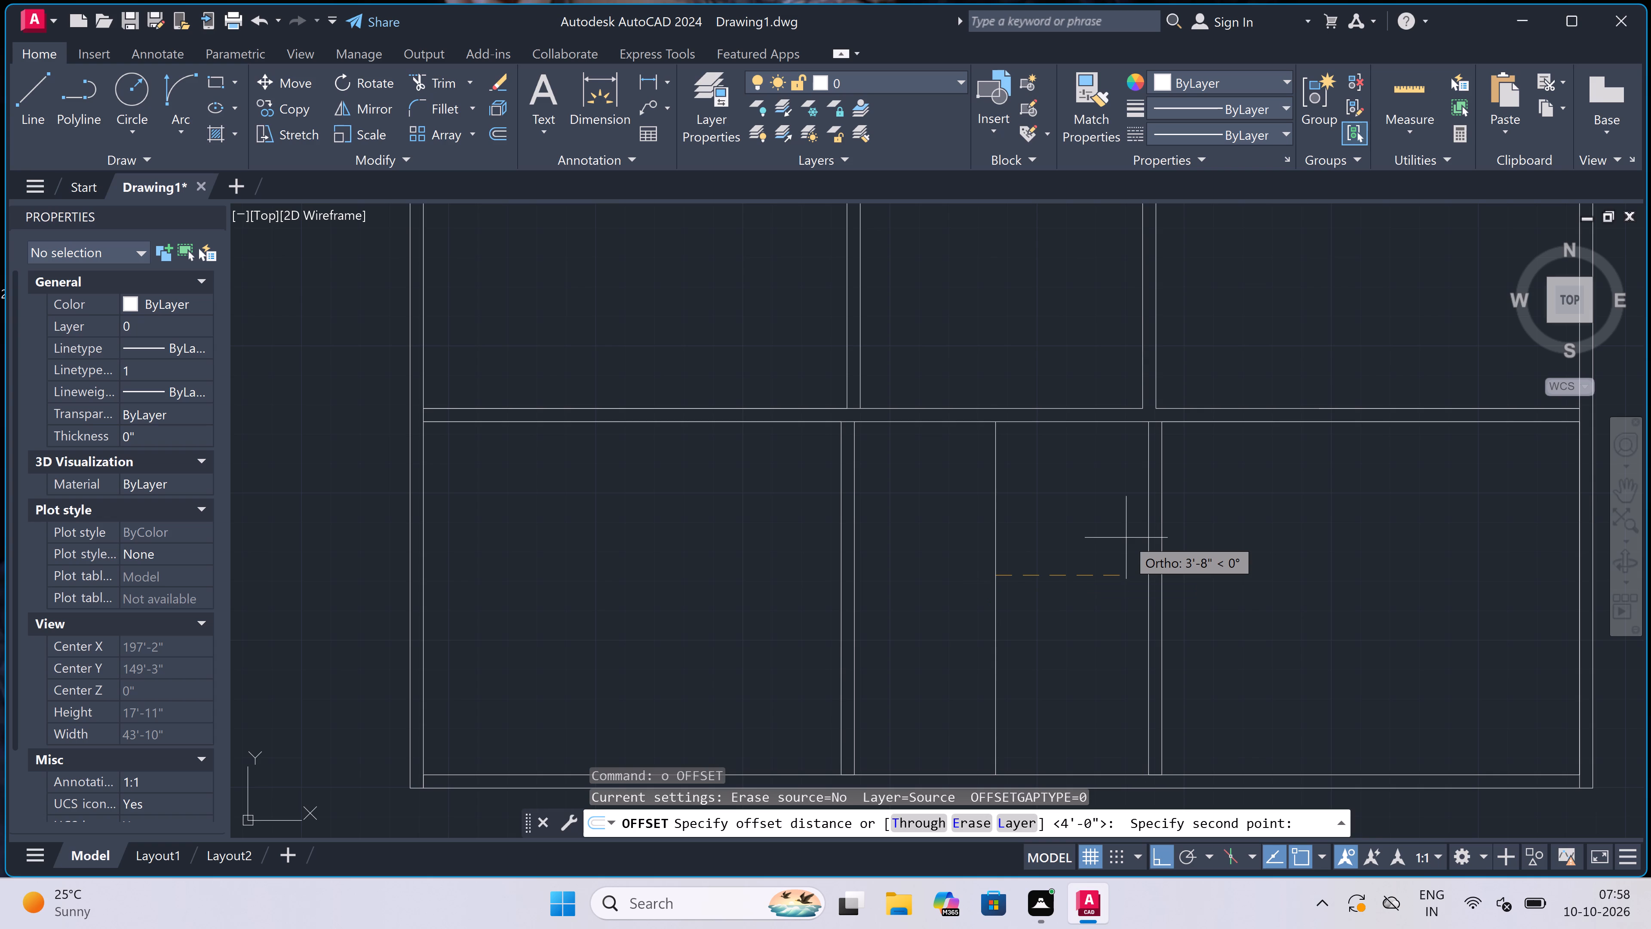
pyautogui.write('4.5"')
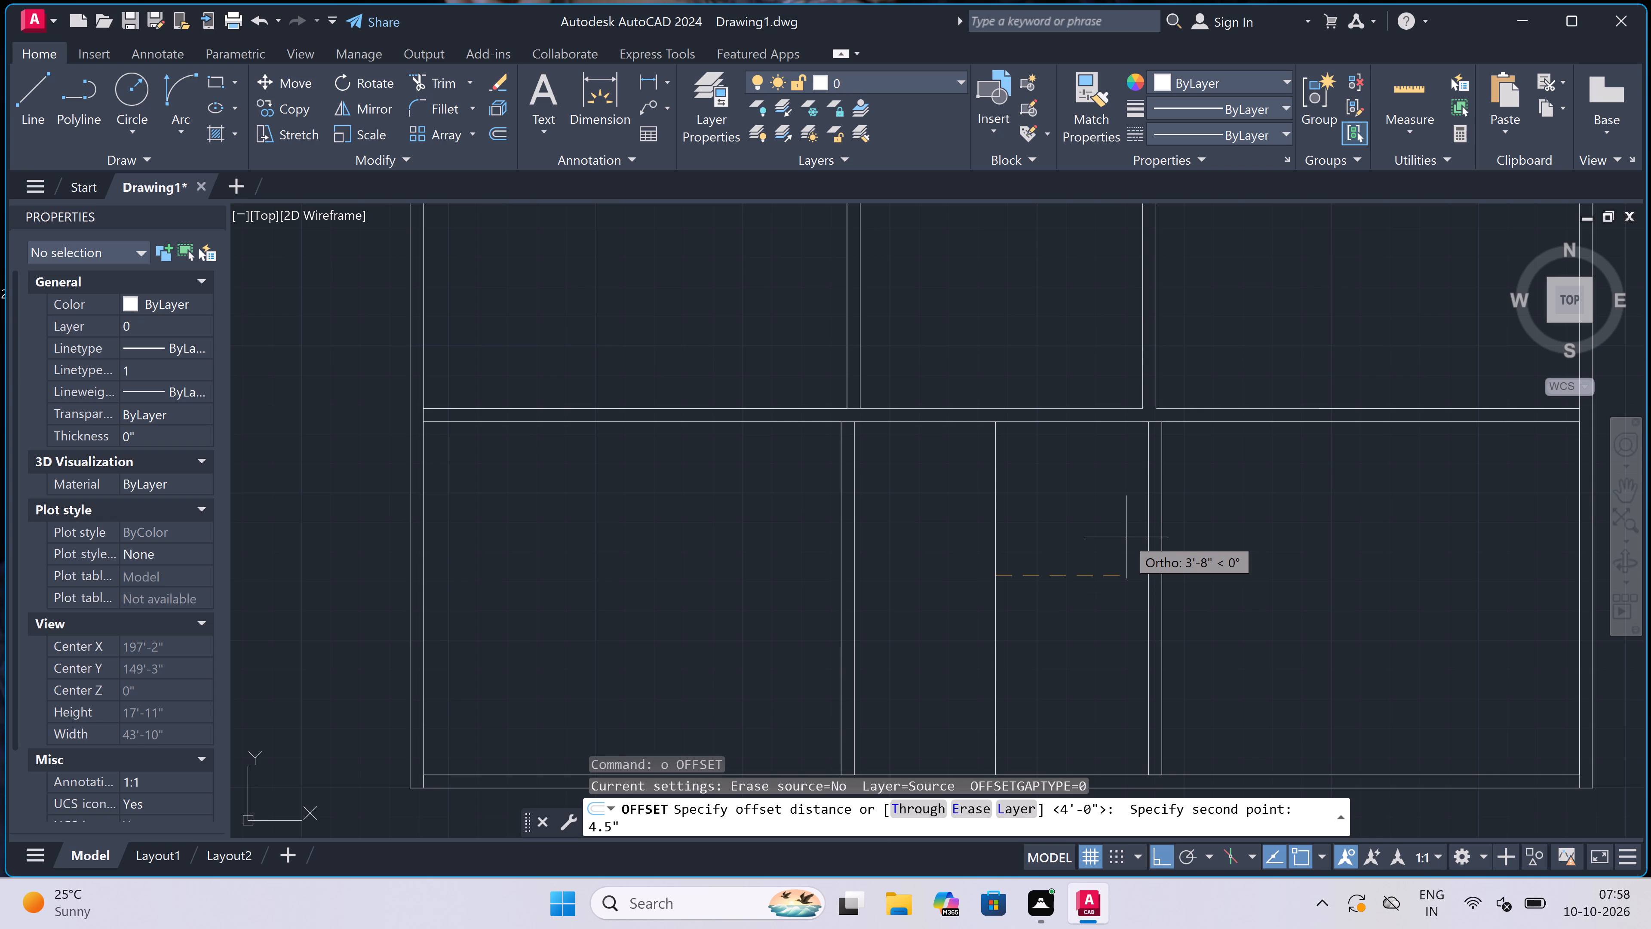
pyautogui.press('space')
pyautogui.scroll(-3, 1126, 537)
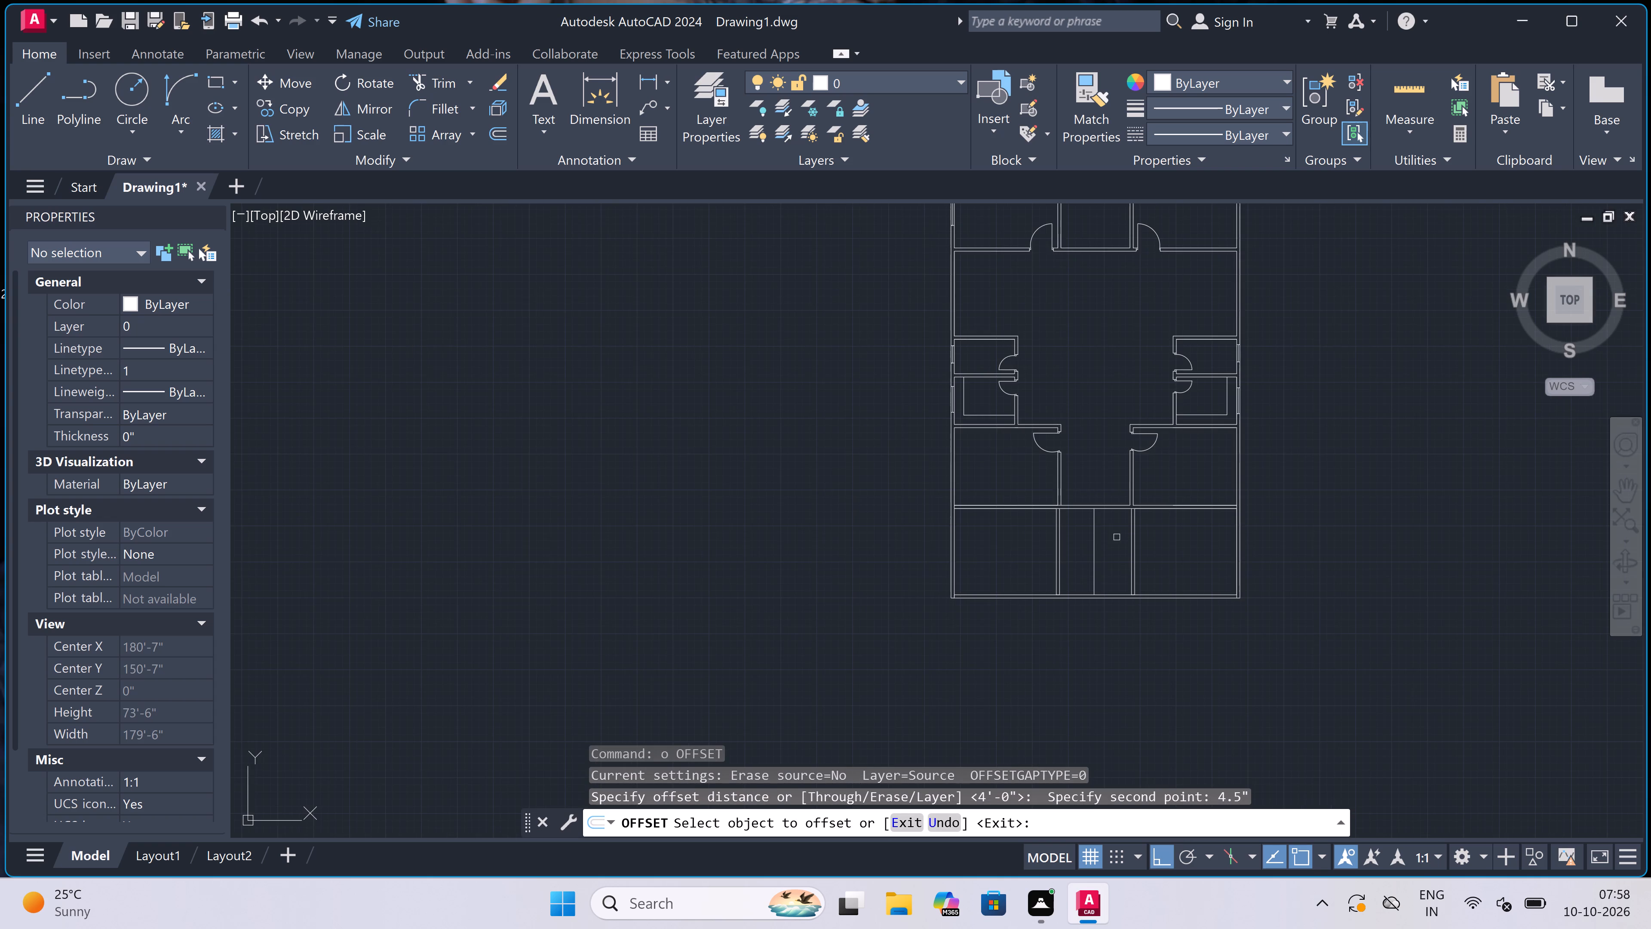
pyautogui.scroll(2, 1106, 539)
pyautogui.scroll(3, 1072, 529)
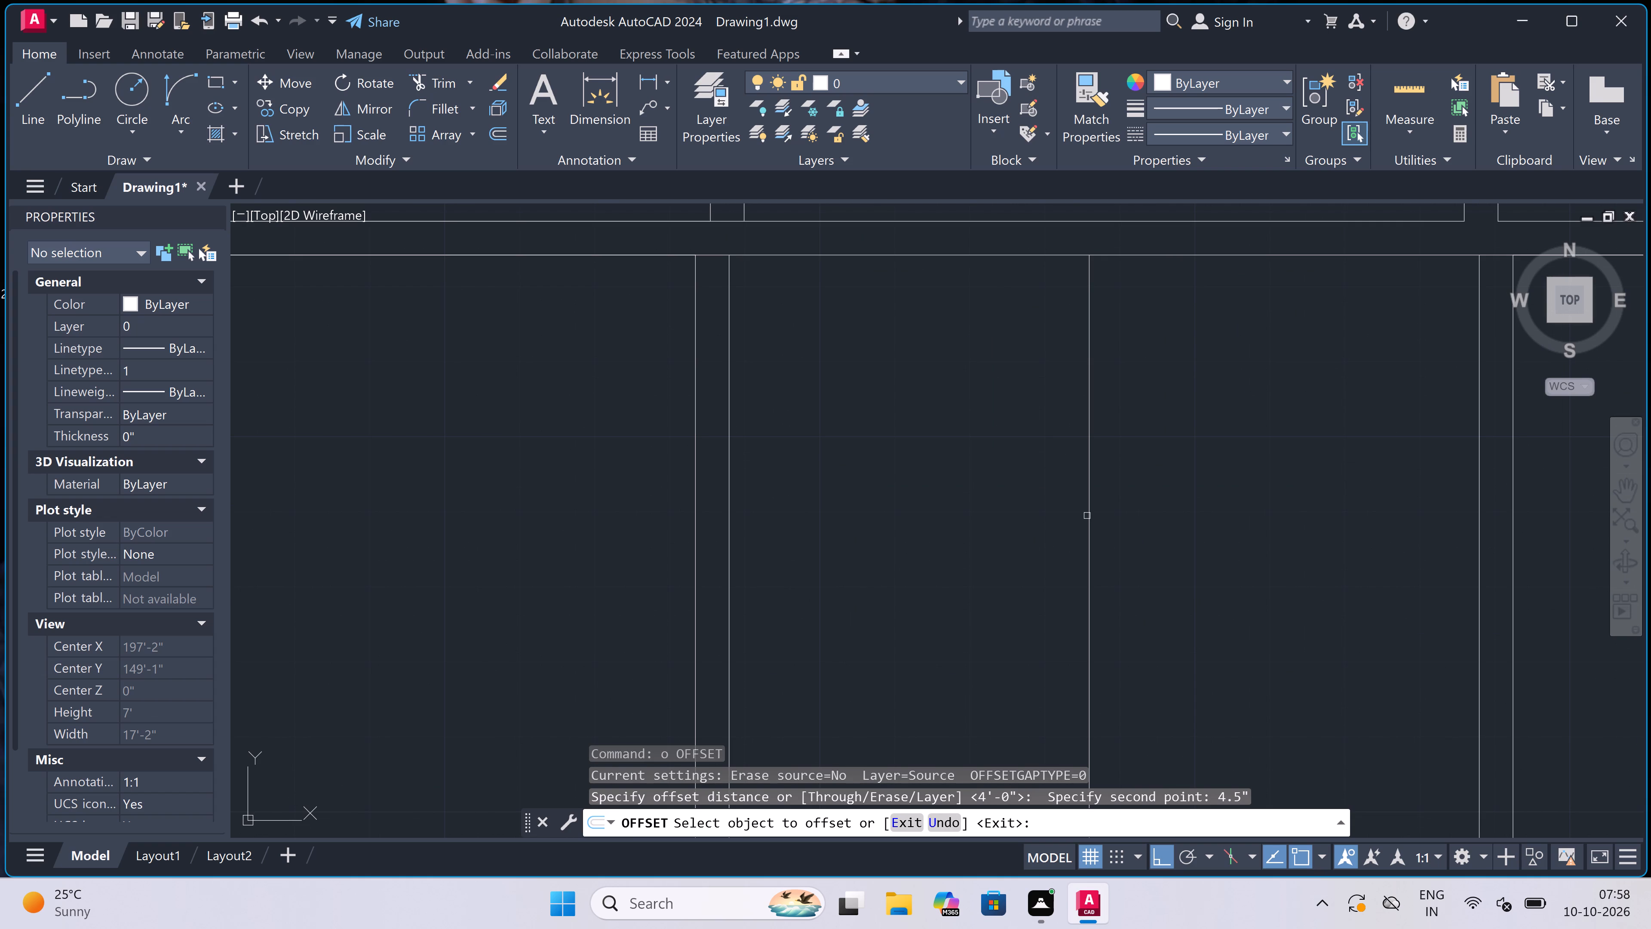
pyautogui.click(1087, 516)
pyautogui.click(1132, 506)
pyautogui.press('Escape')
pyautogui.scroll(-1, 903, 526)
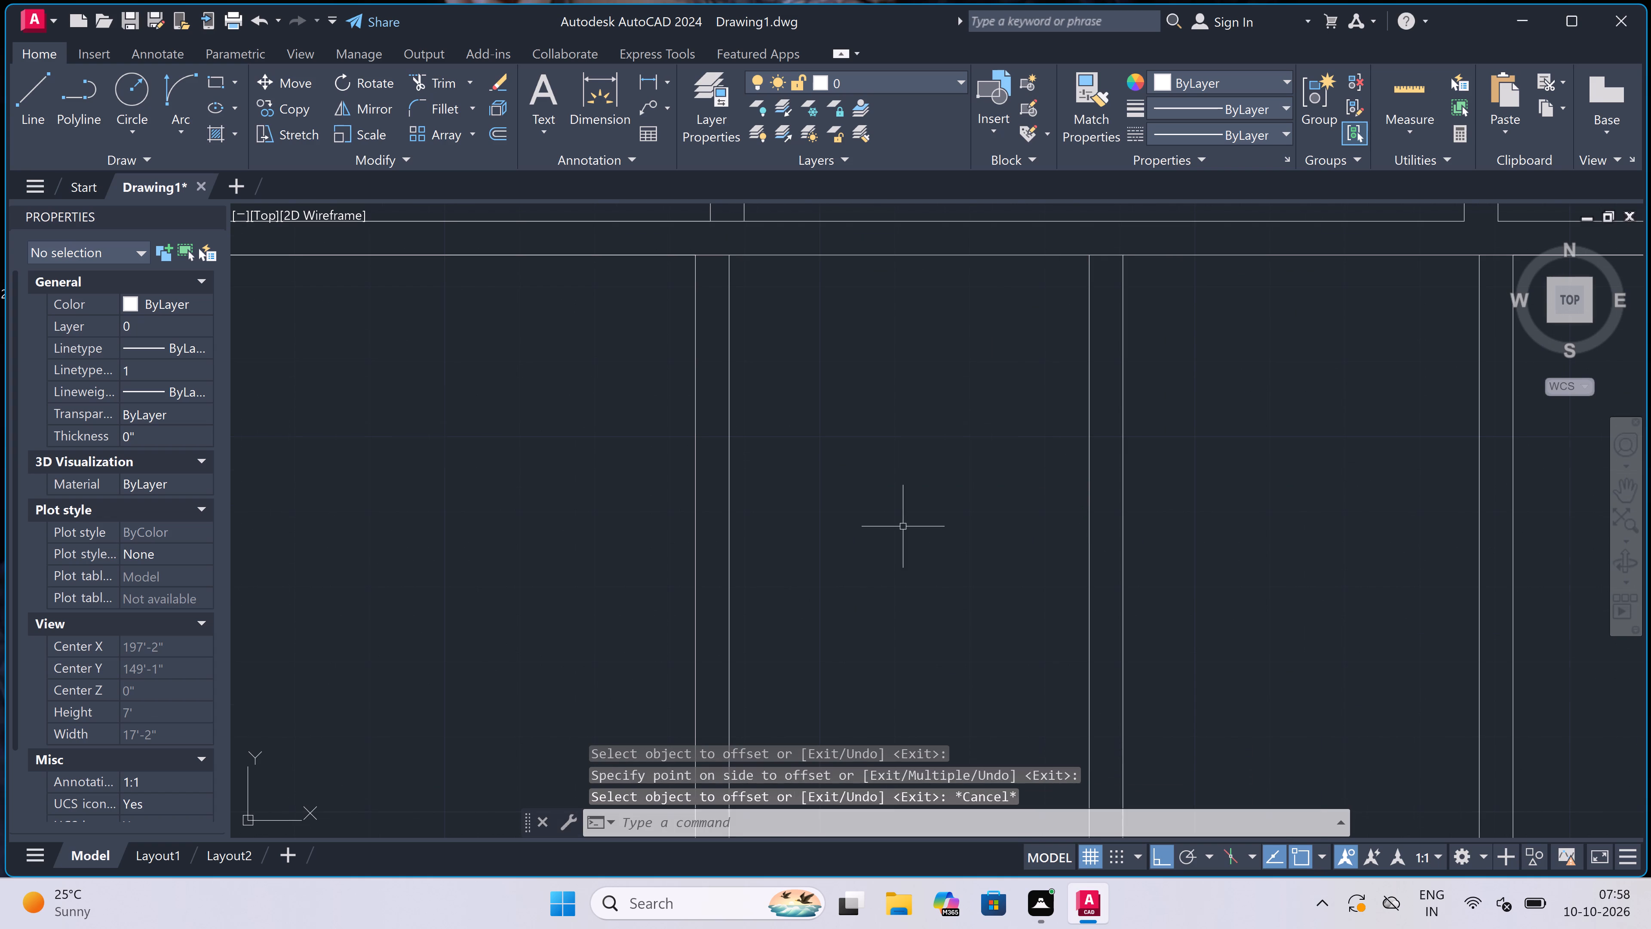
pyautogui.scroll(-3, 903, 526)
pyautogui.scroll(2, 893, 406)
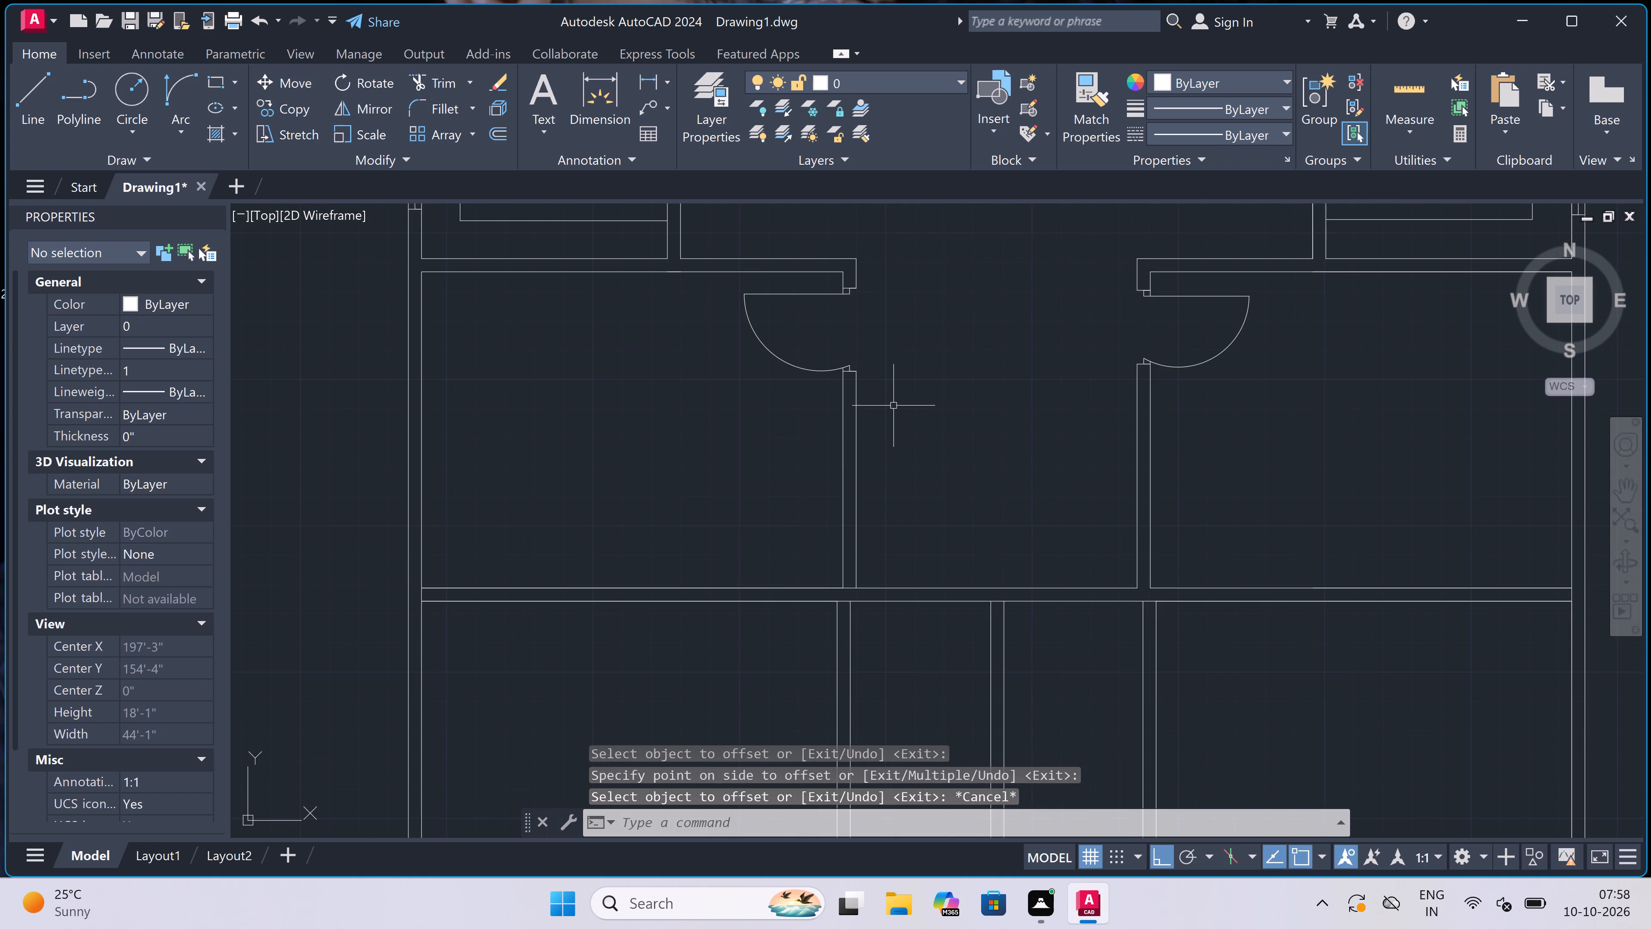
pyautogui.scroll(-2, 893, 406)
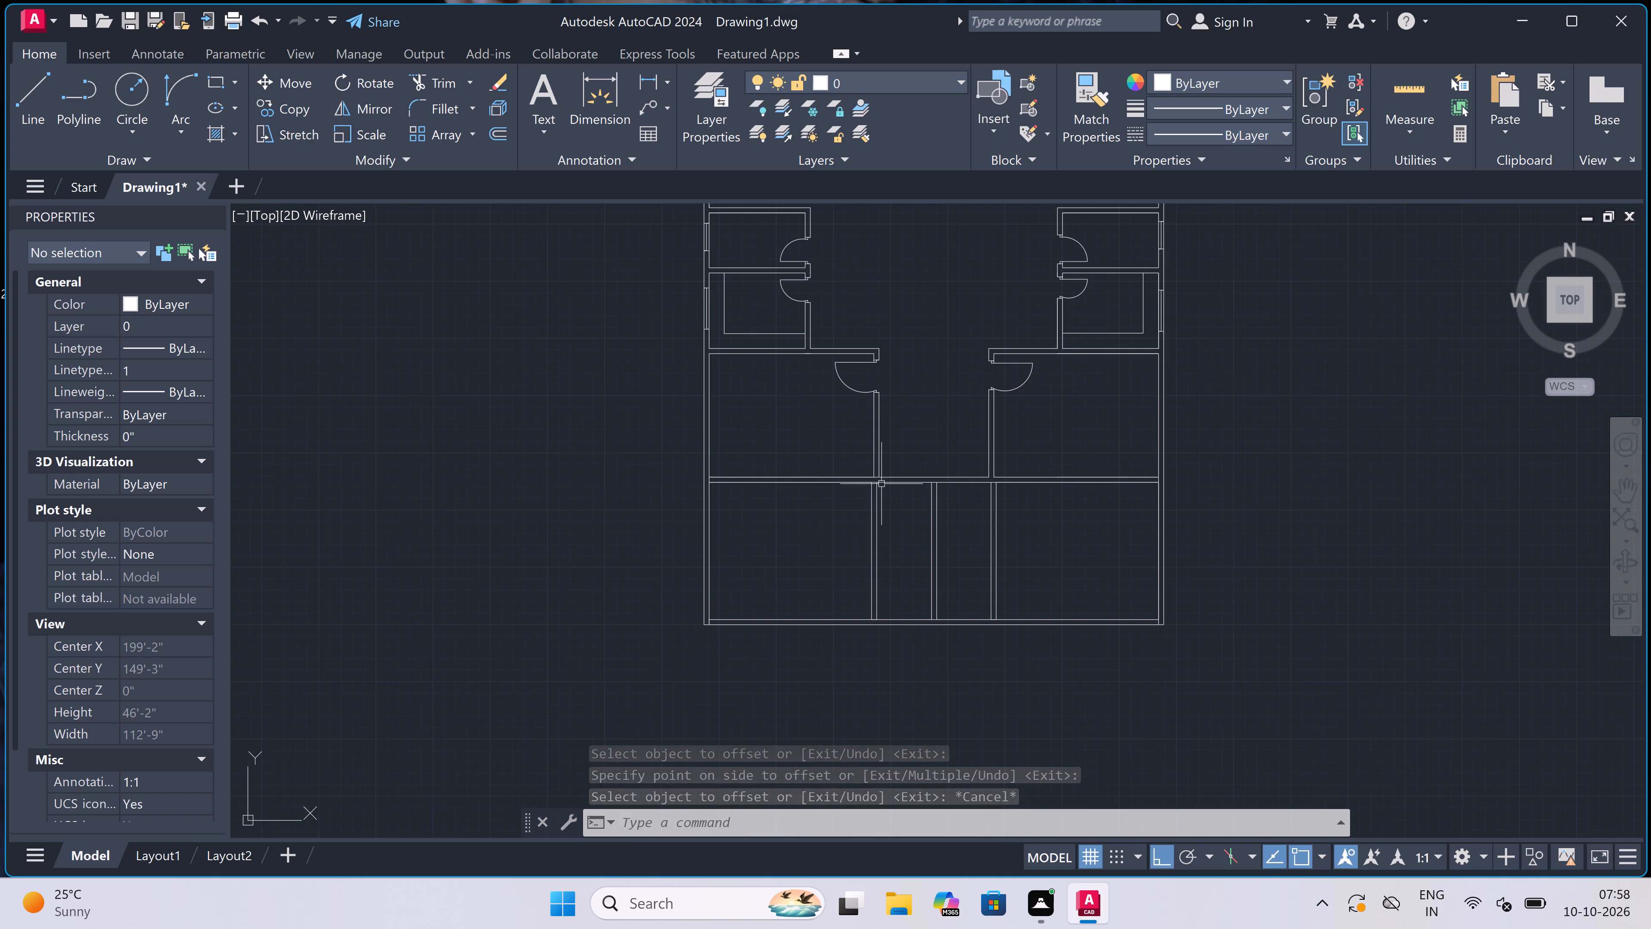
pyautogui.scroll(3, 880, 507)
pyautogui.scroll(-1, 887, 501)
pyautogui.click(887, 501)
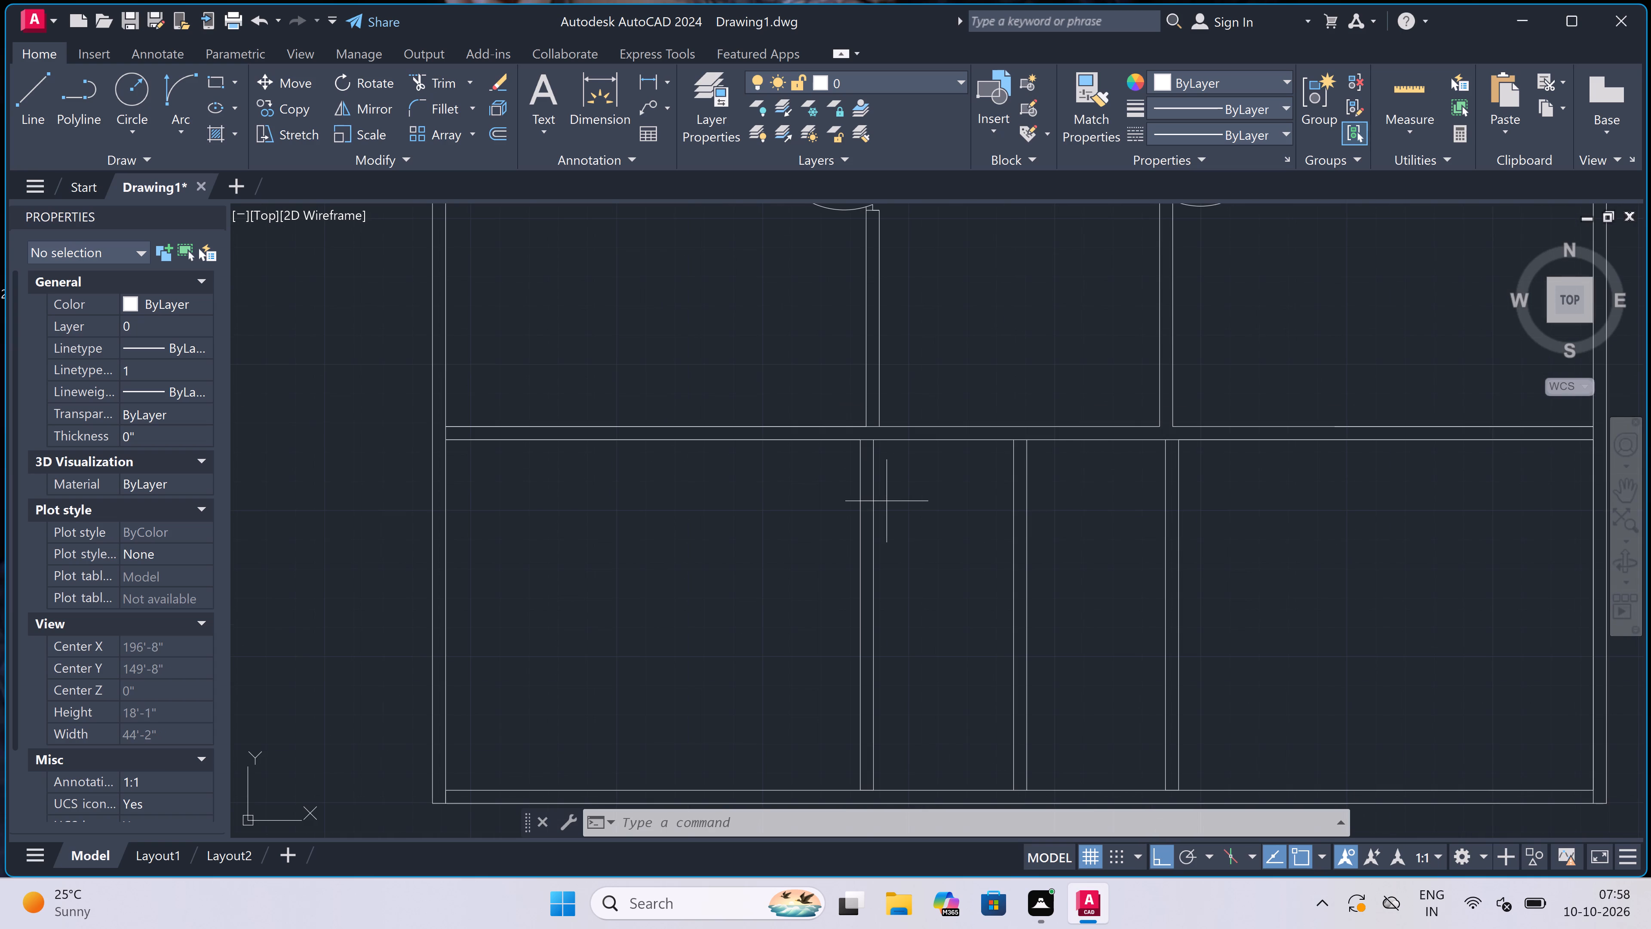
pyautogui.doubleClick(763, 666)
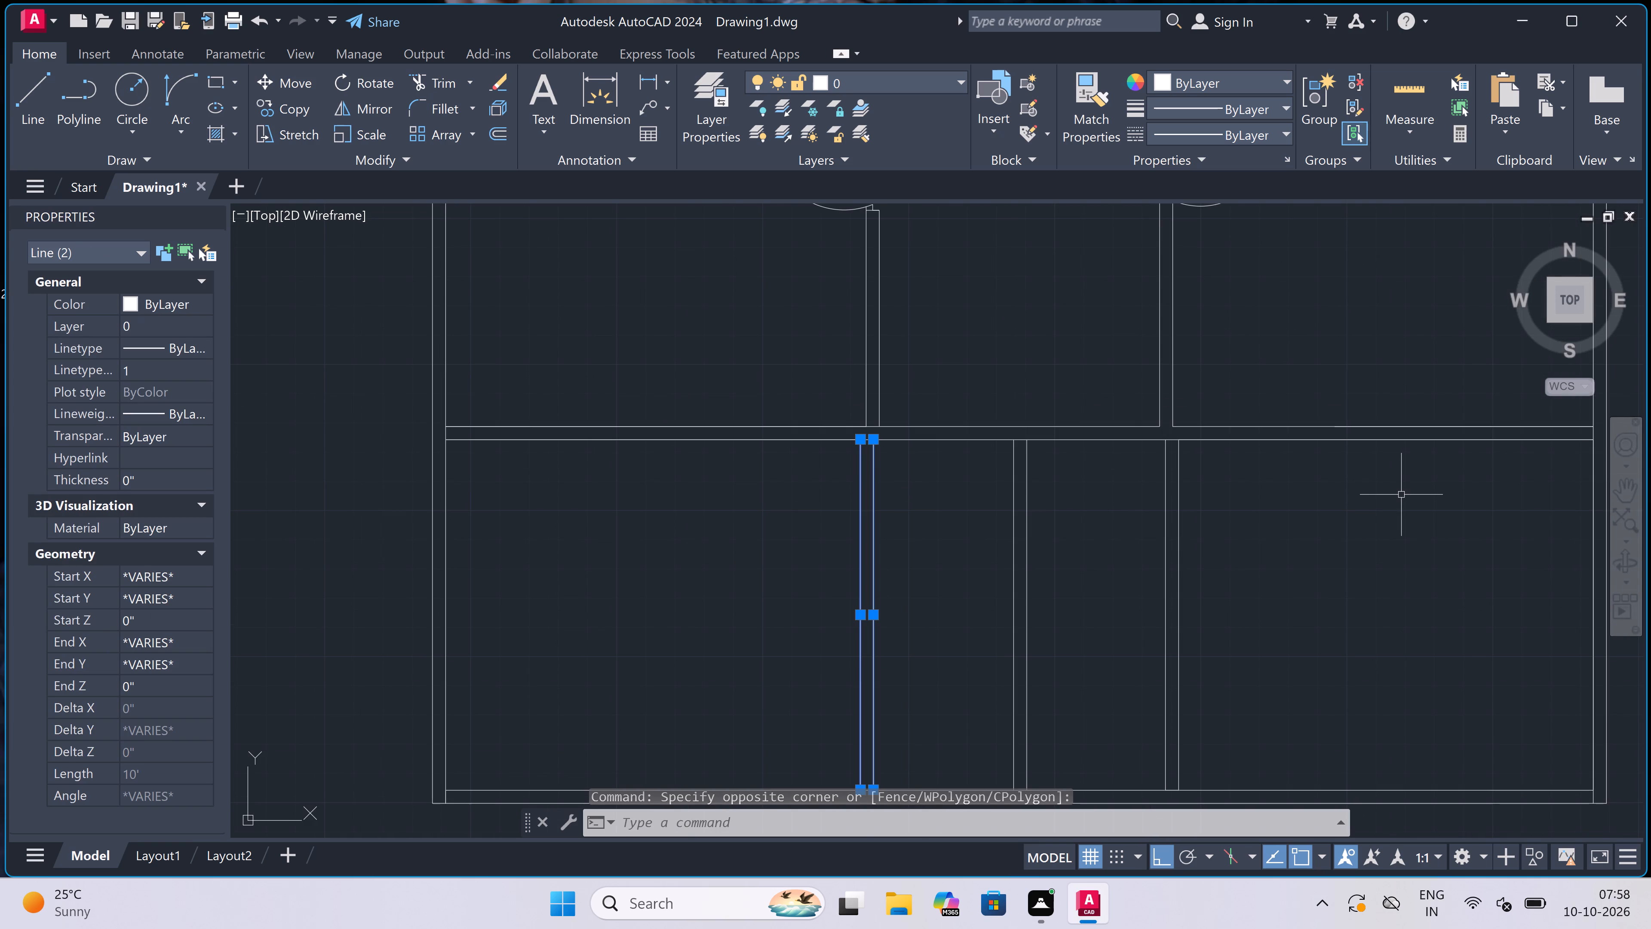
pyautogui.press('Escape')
# Draw a 4.5" thick cross wall between the left and right bottom partitions, its upper face 8' above the bottom wall's inner face.
pyautogui.write('l')
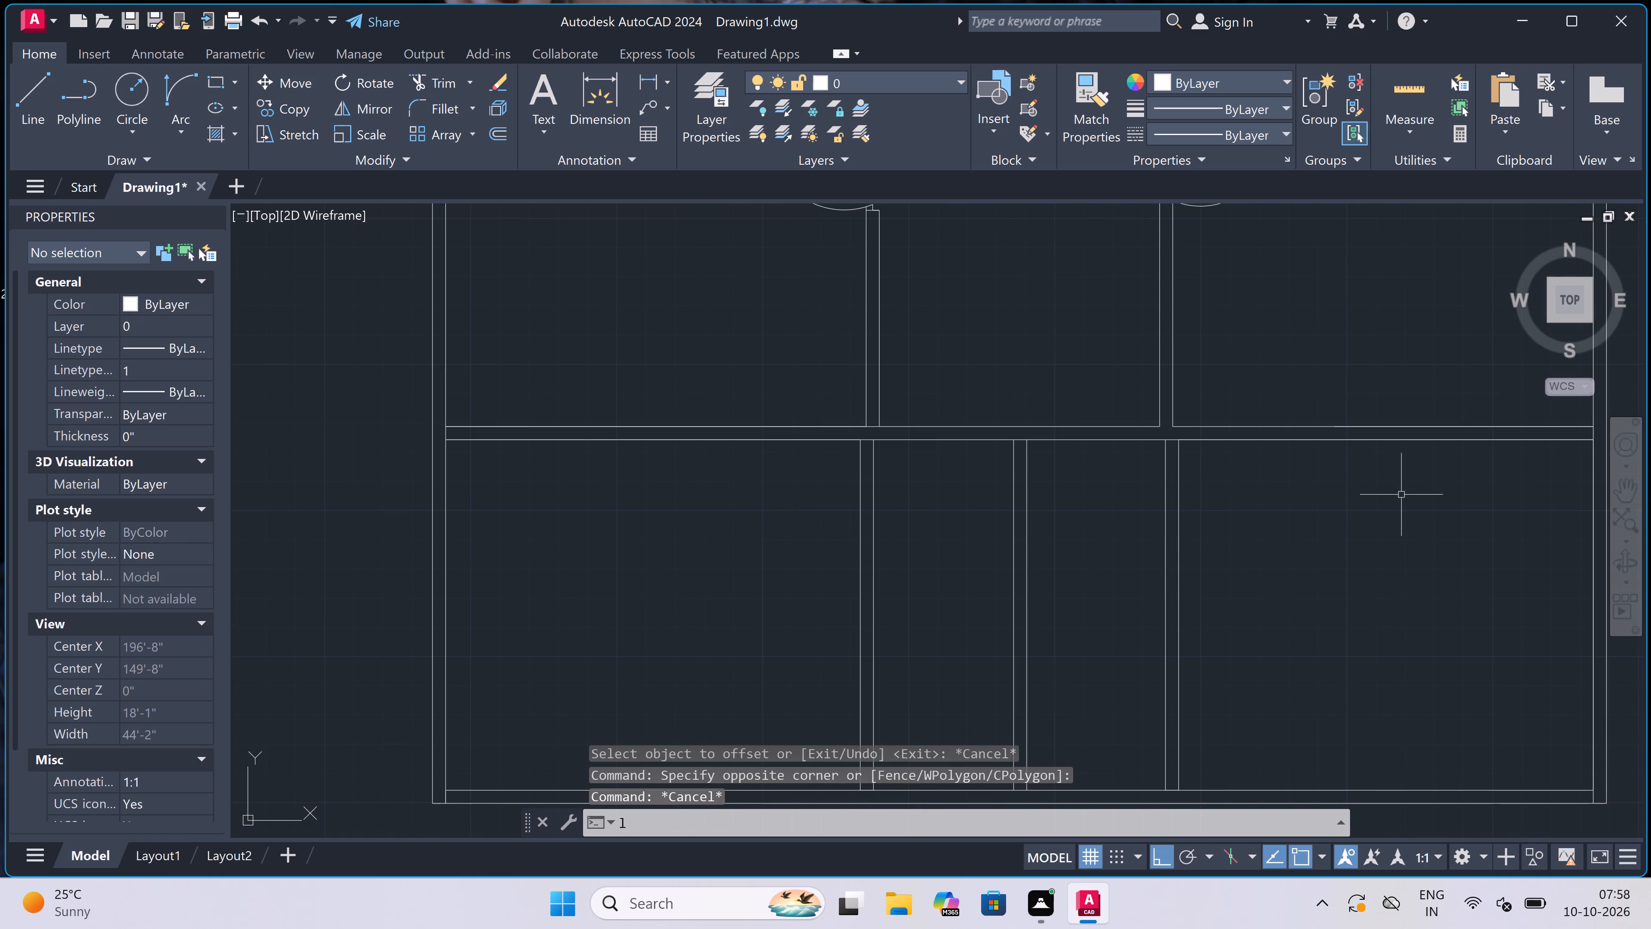
pyautogui.press('space')
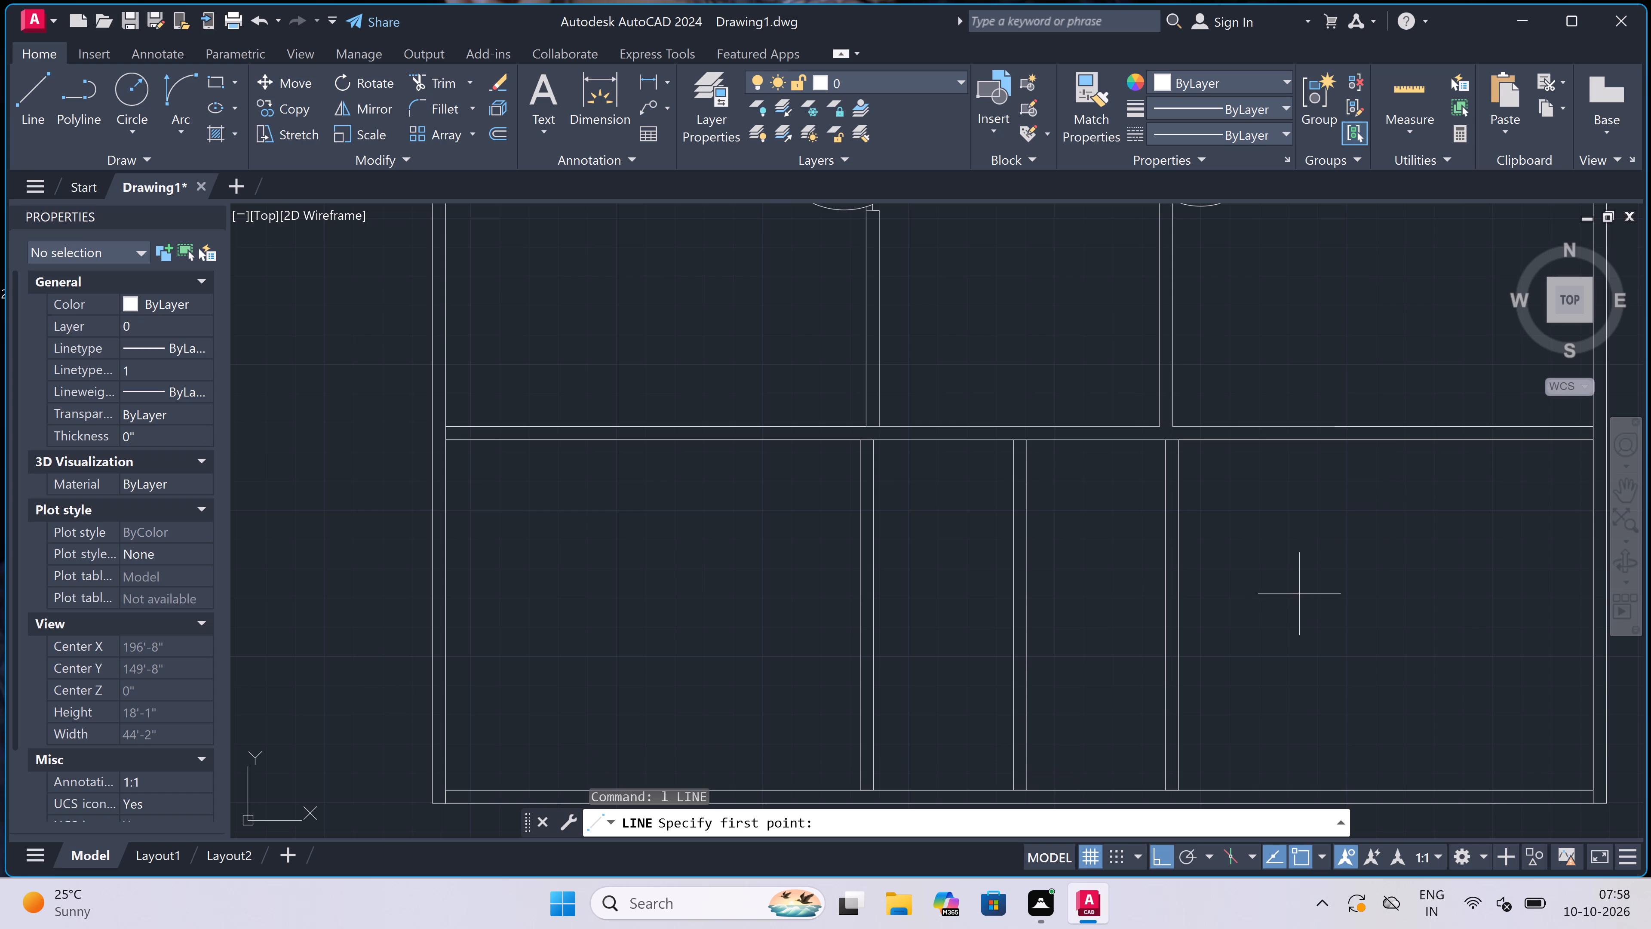
pyautogui.click(1166, 791)
pyautogui.write("8'")
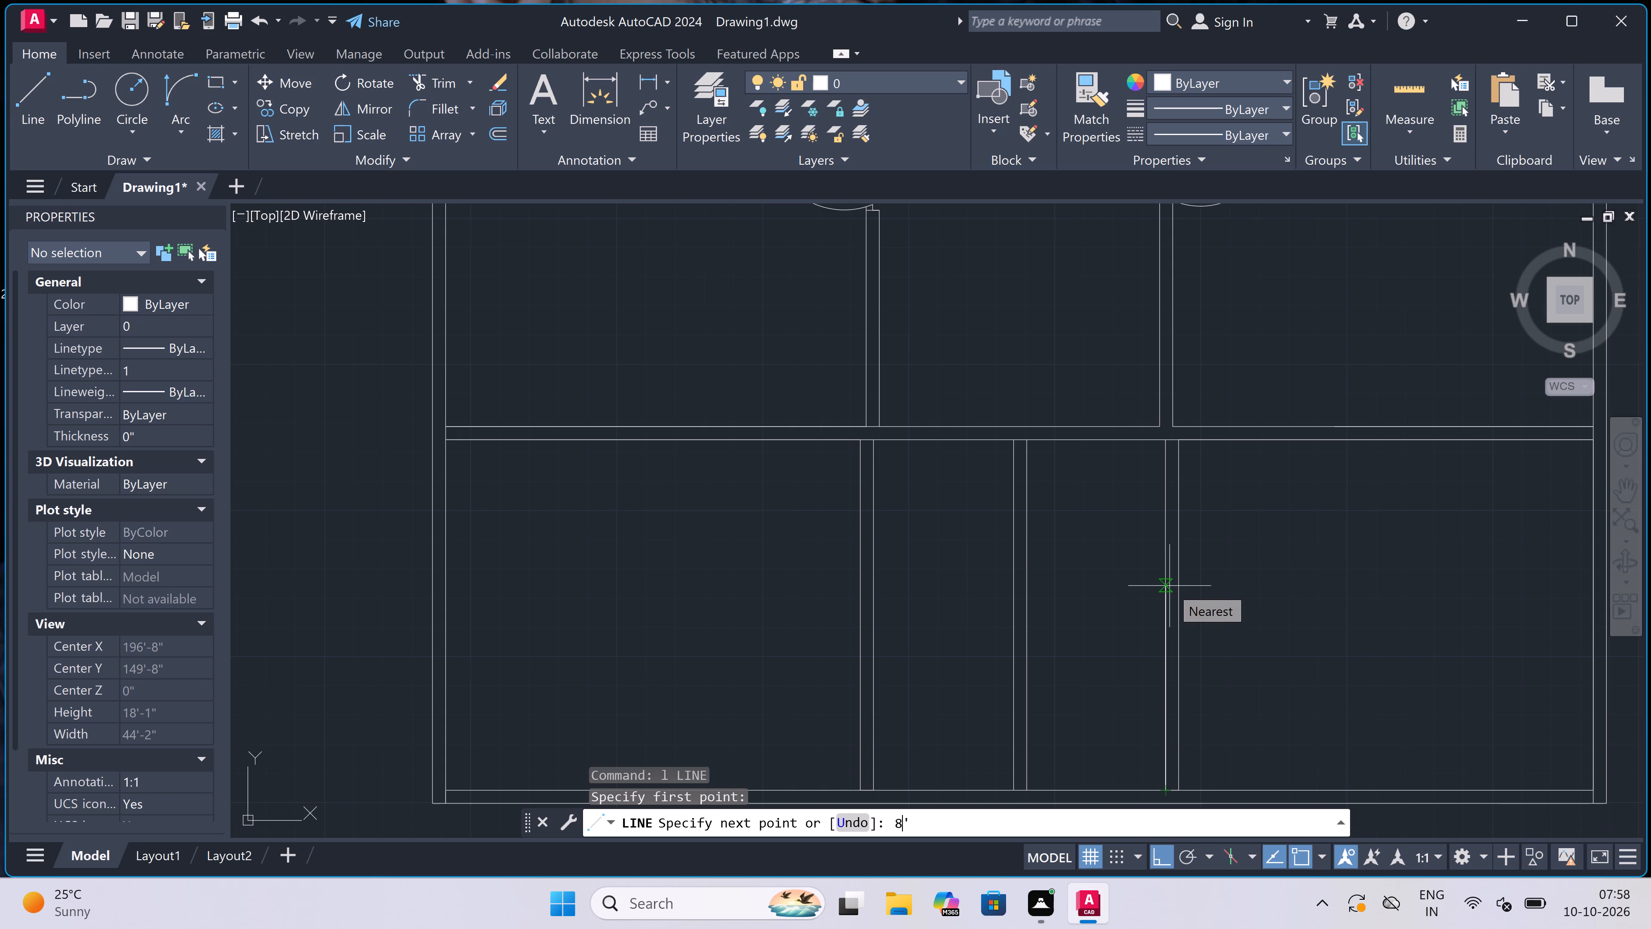
pyautogui.press('space')
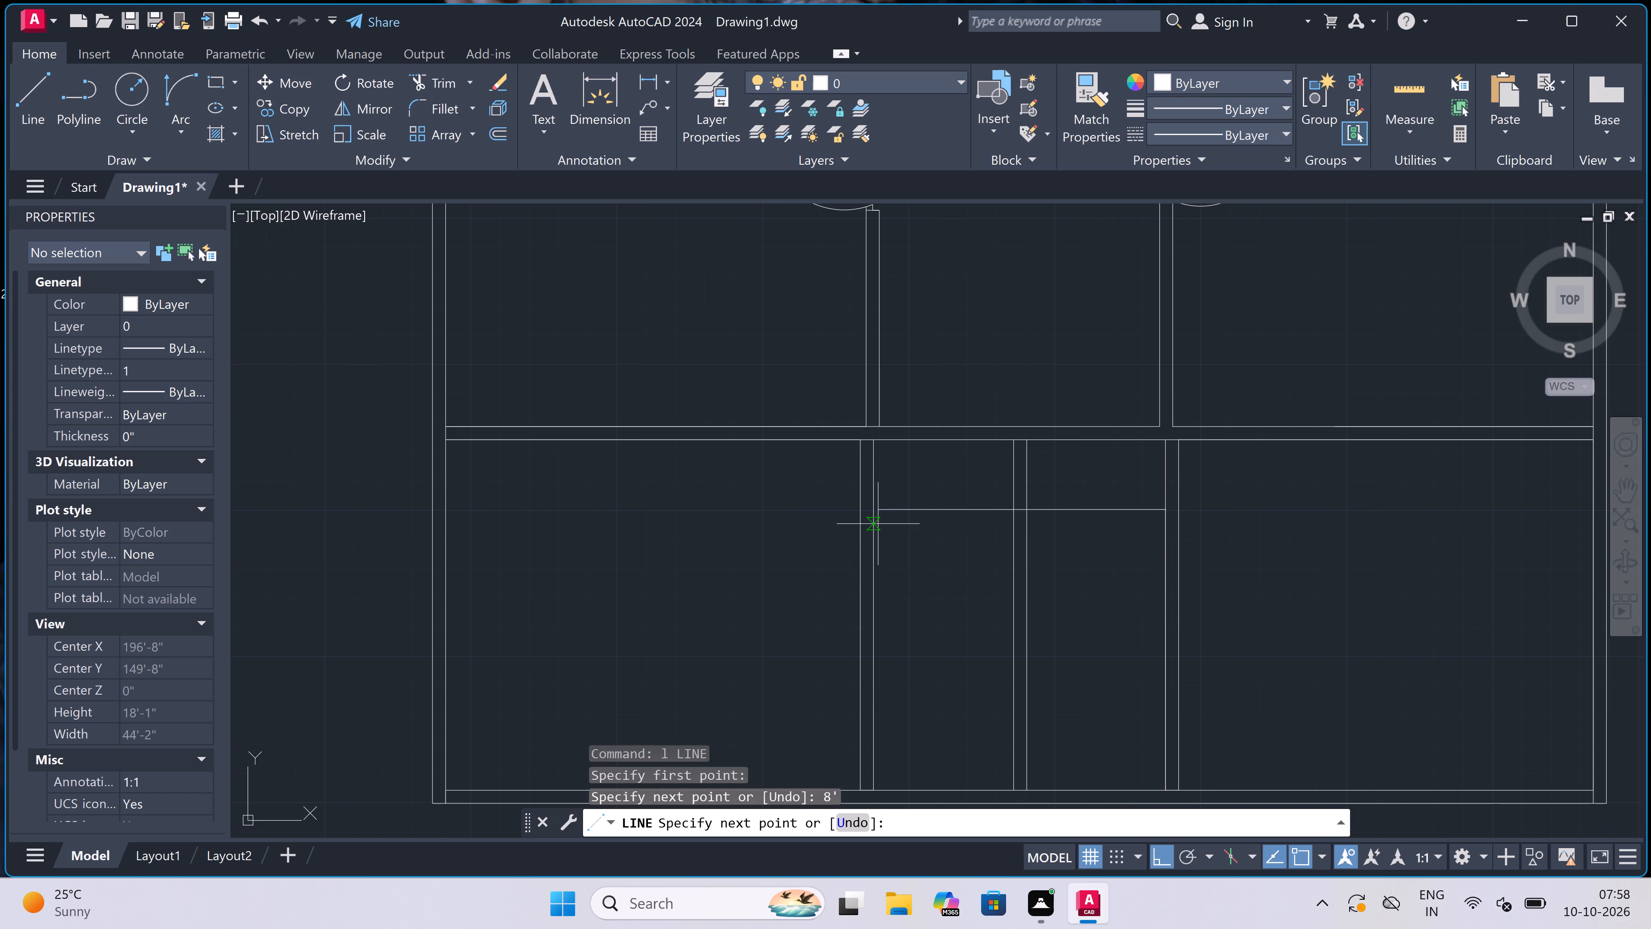
pyautogui.click(861, 508)
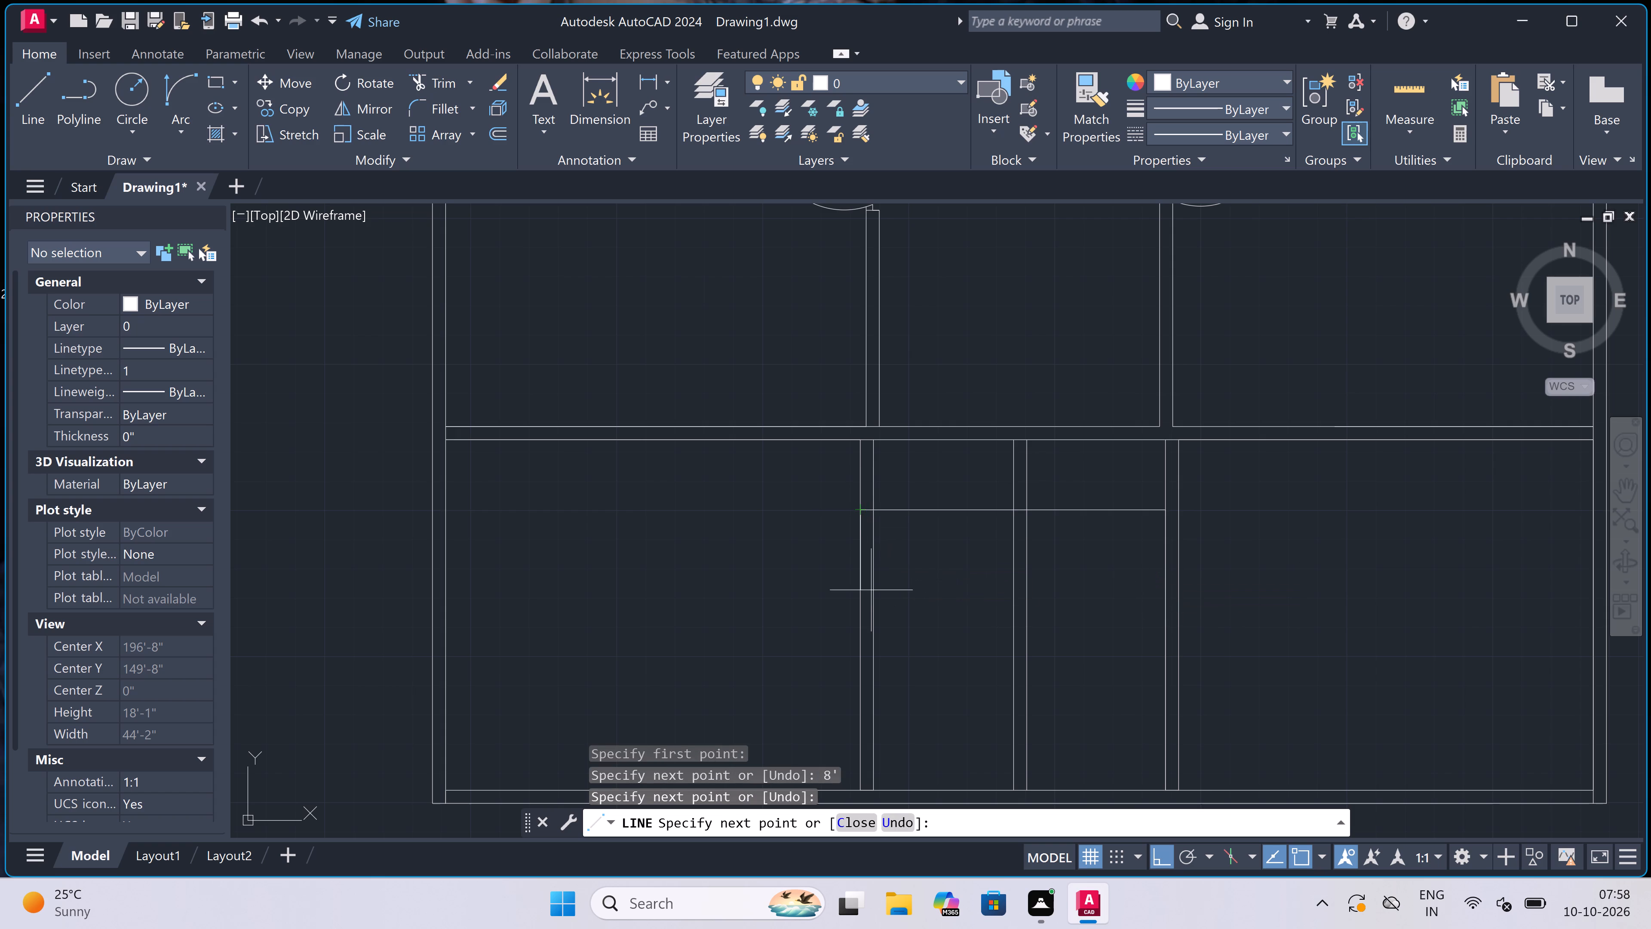
pyautogui.write('4.')
pyautogui.write('5"')
pyautogui.press('space')
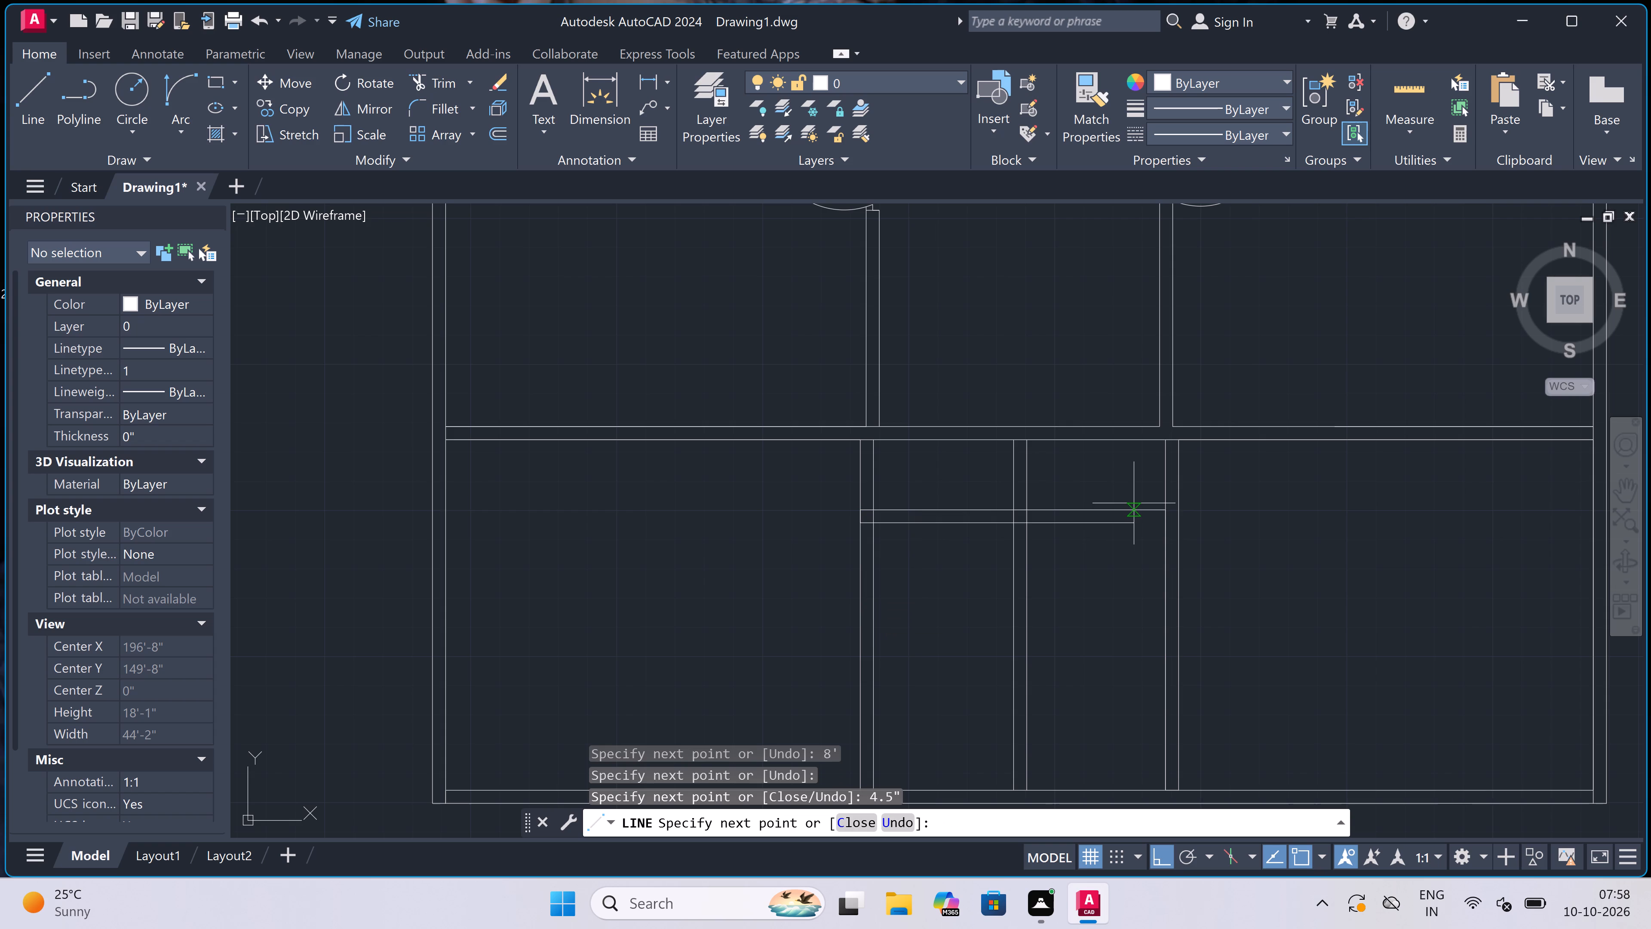
pyautogui.scroll(2, 1175, 514)
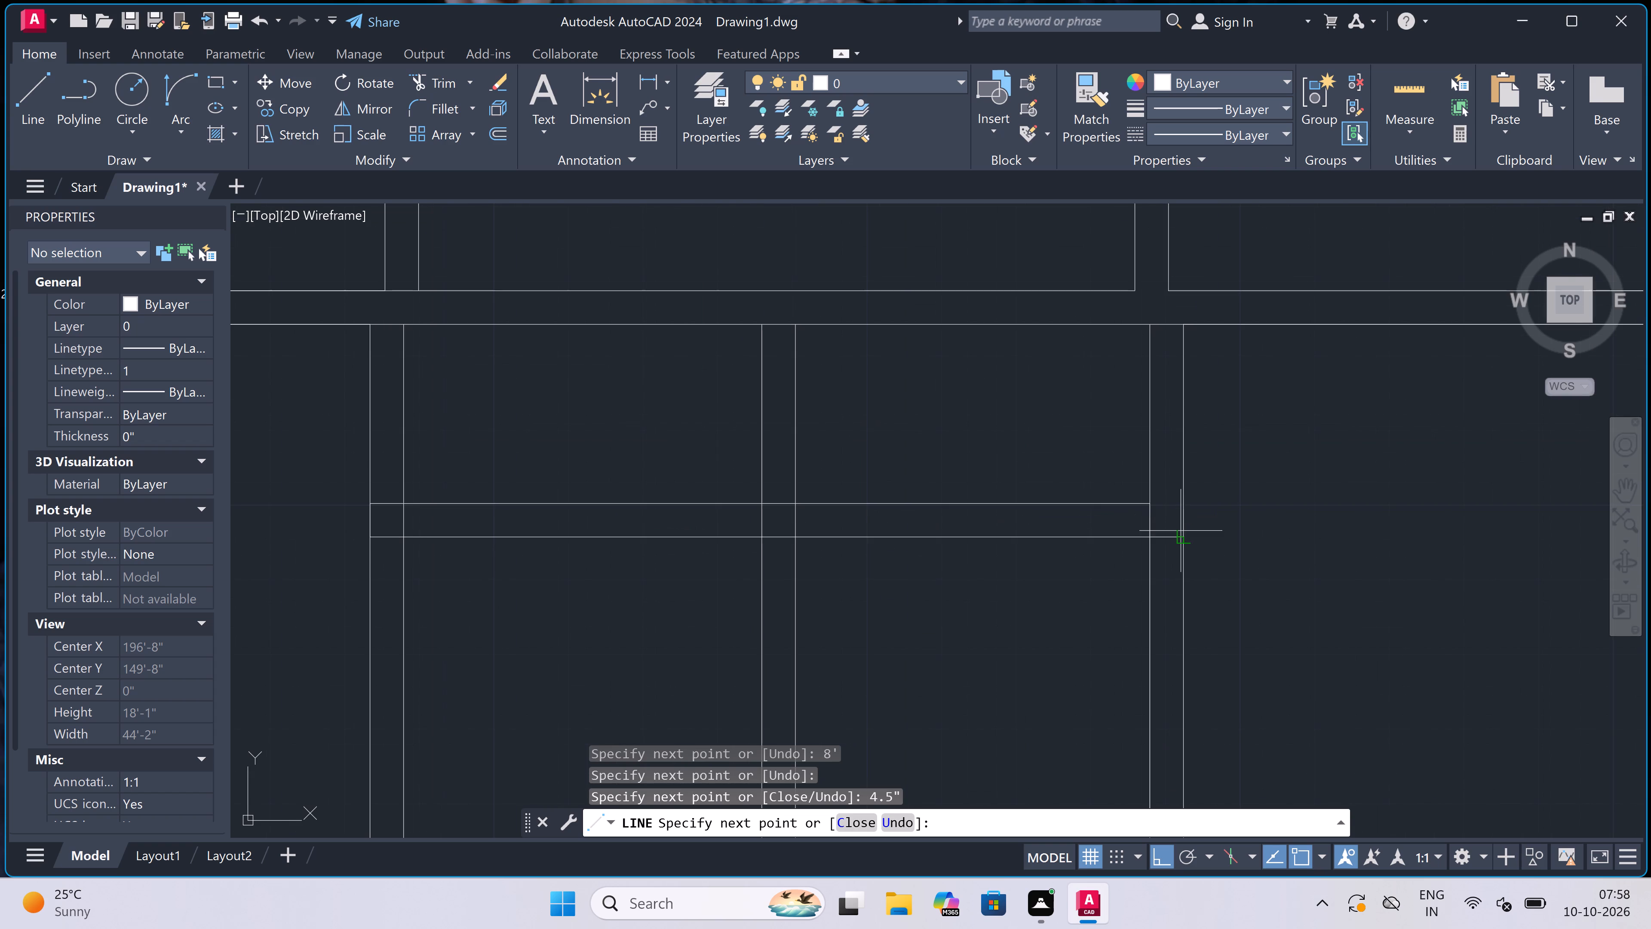
pyautogui.doubleClick(1186, 527)
pyautogui.press('Escape')
# Extend the cross wall's upper line to the right partition's outer face.
pyautogui.press('e')
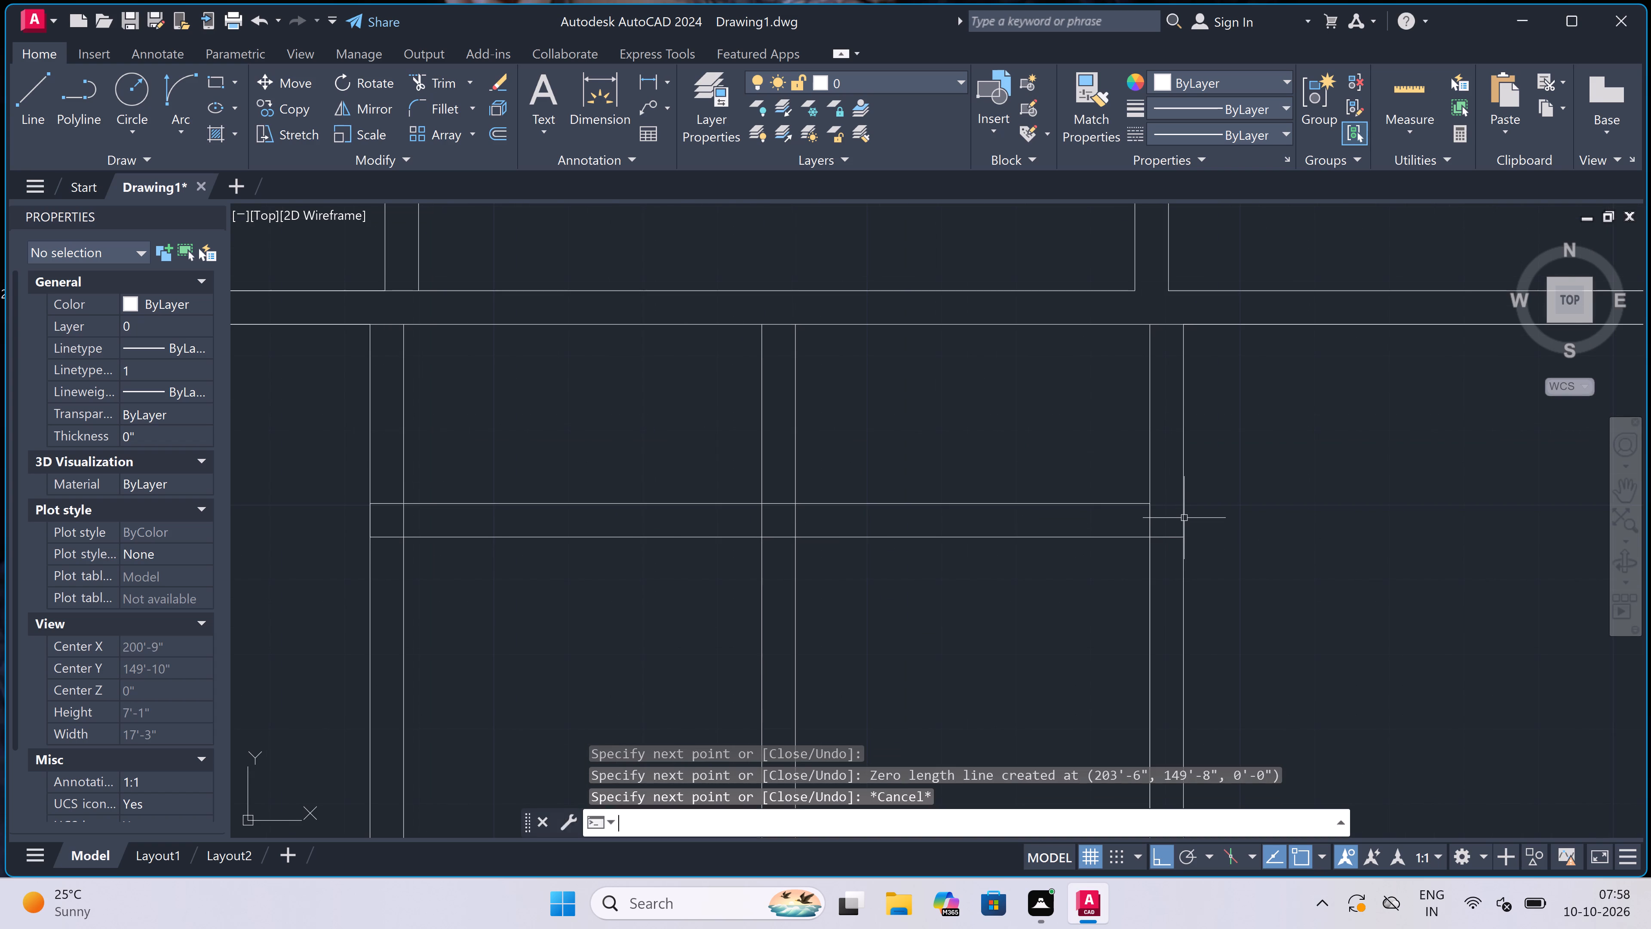
pyautogui.press('x')
pyautogui.press('space')
pyautogui.scroll(3, 1141, 474)
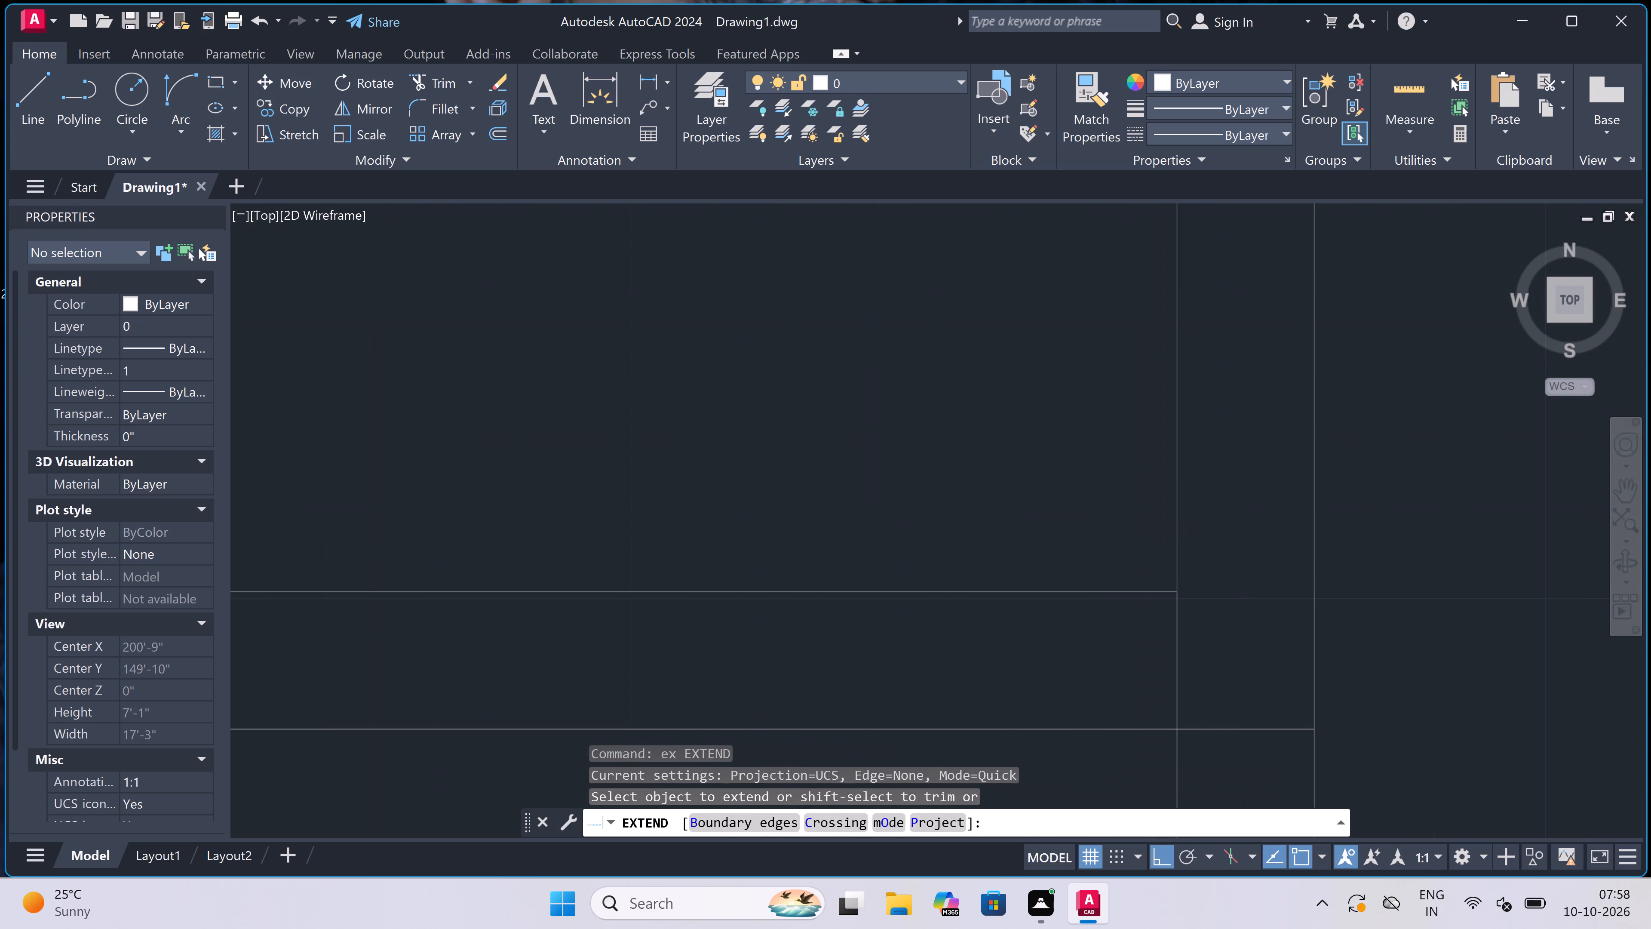
pyautogui.click(1141, 474)
pyautogui.click(1101, 649)
pyautogui.press('Escape')
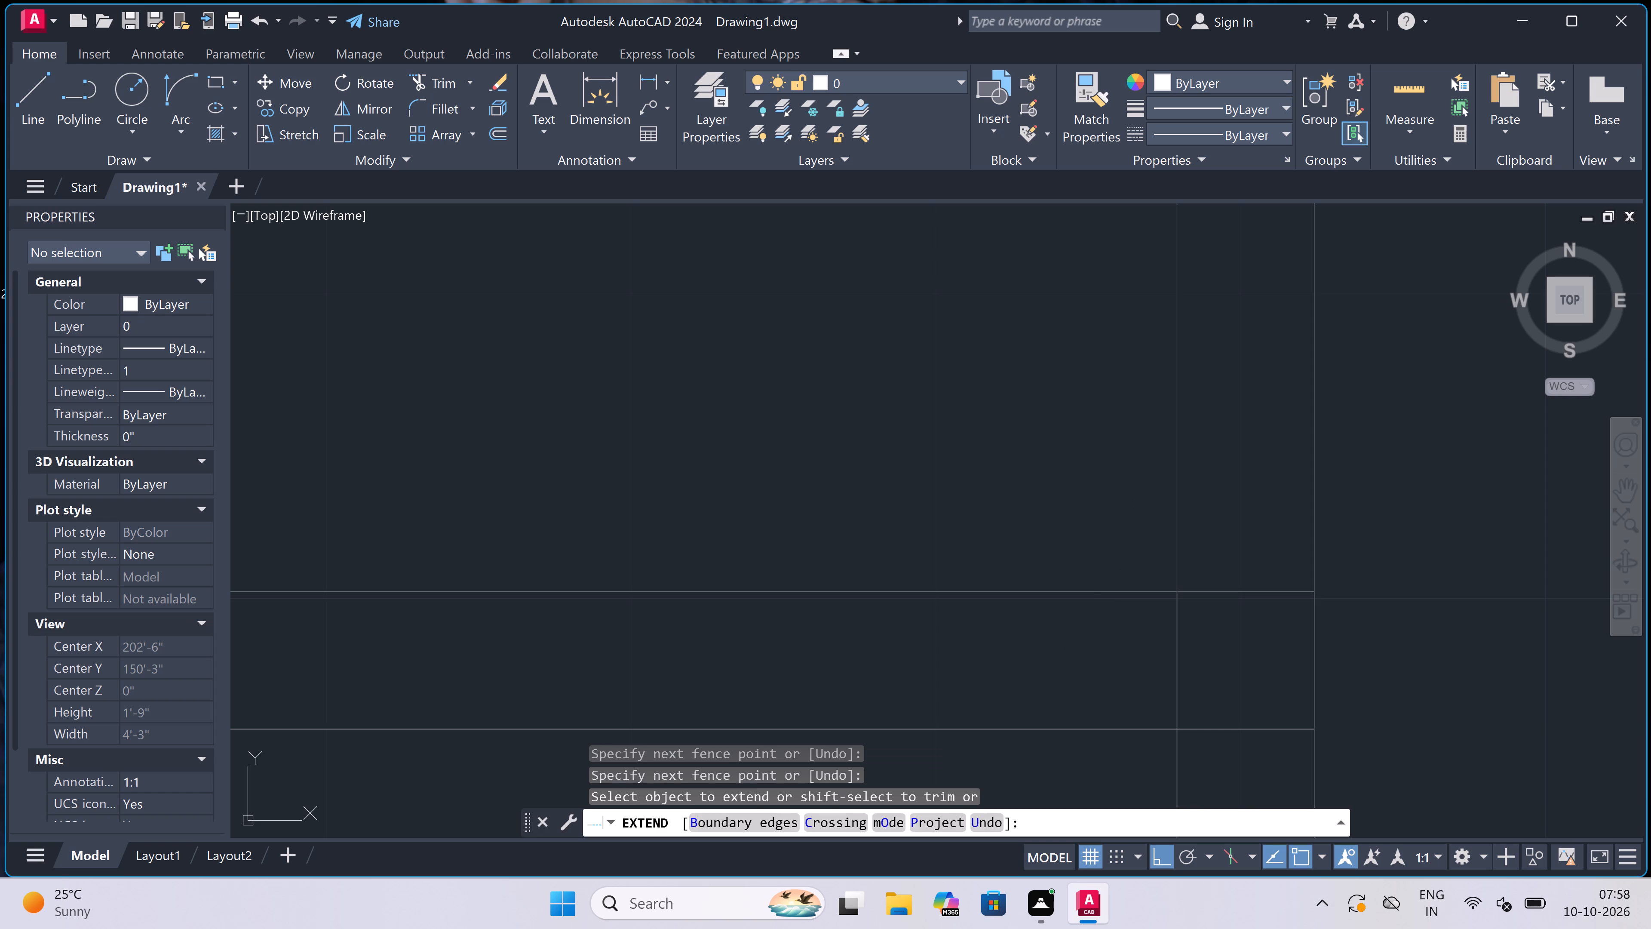
# Trim away the part of the middle partition that rises above the cross wall.
pyautogui.write('tr')
pyautogui.press('space')
pyautogui.scroll(-3, 1100, 578)
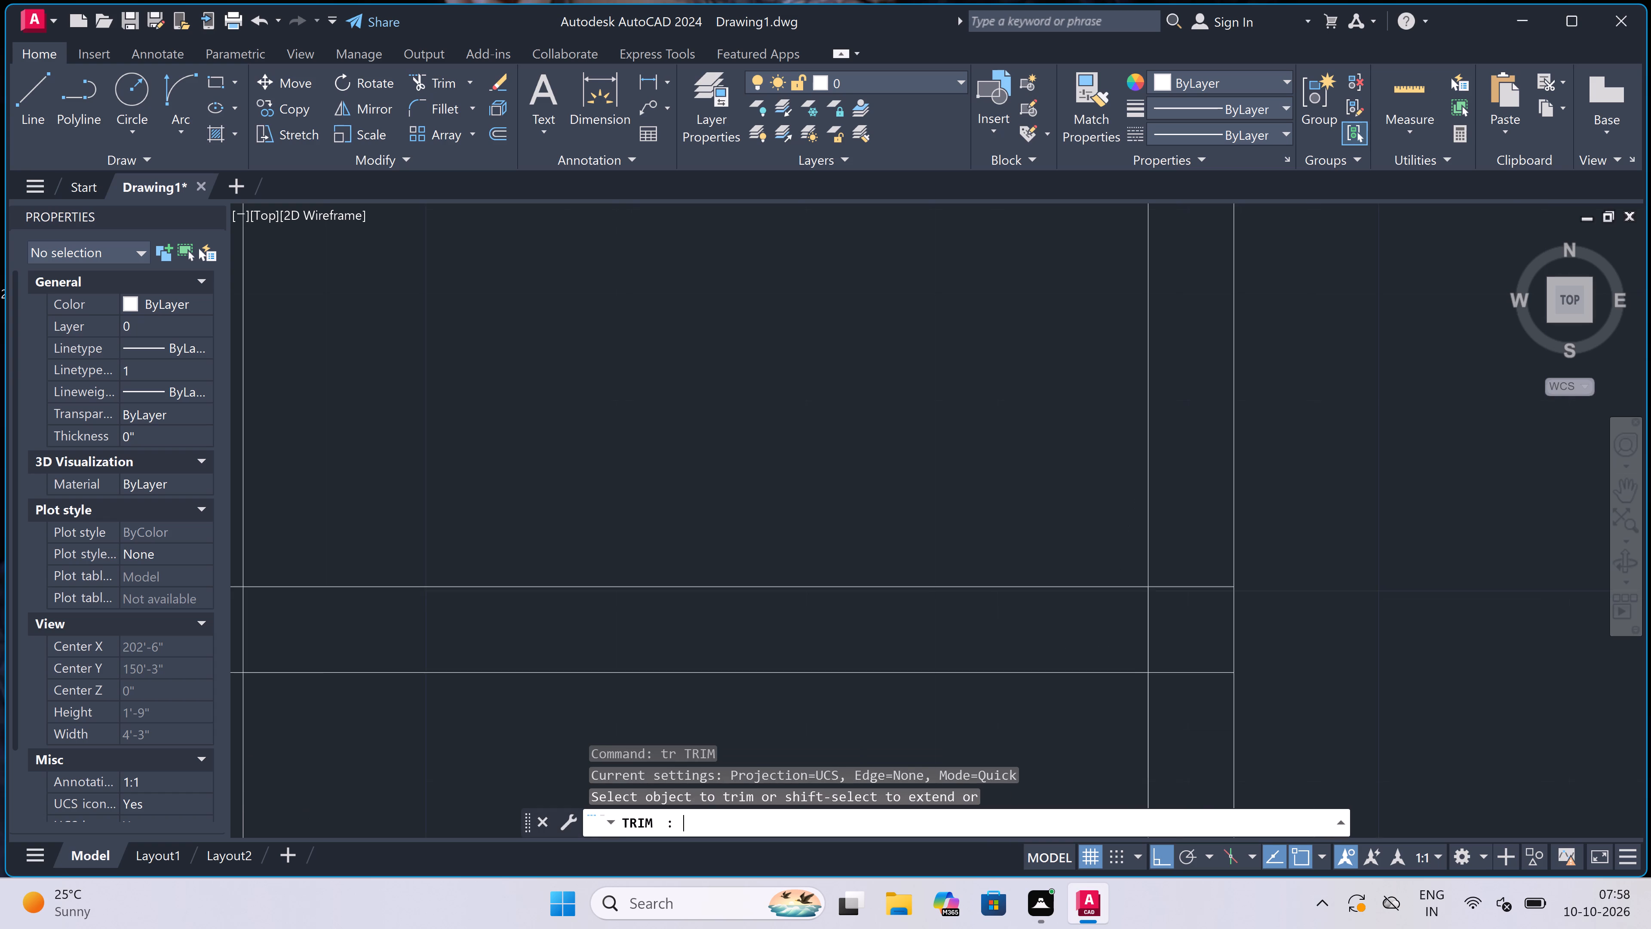
pyautogui.scroll(-1, 1054, 582)
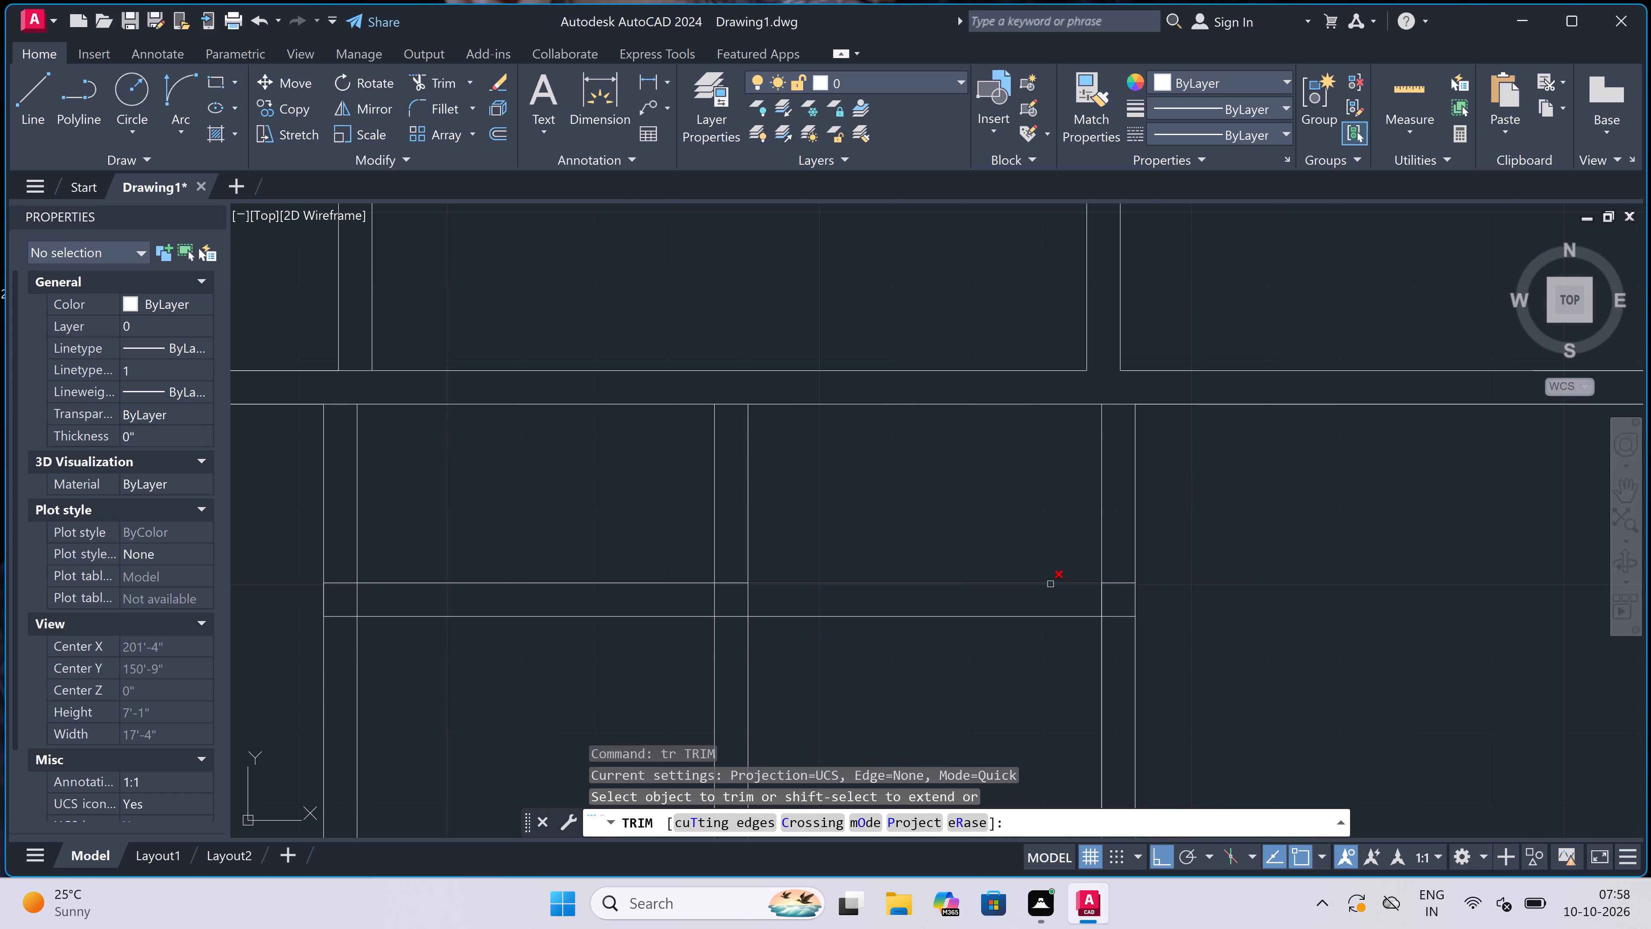
pyautogui.doubleClick(621, 541)
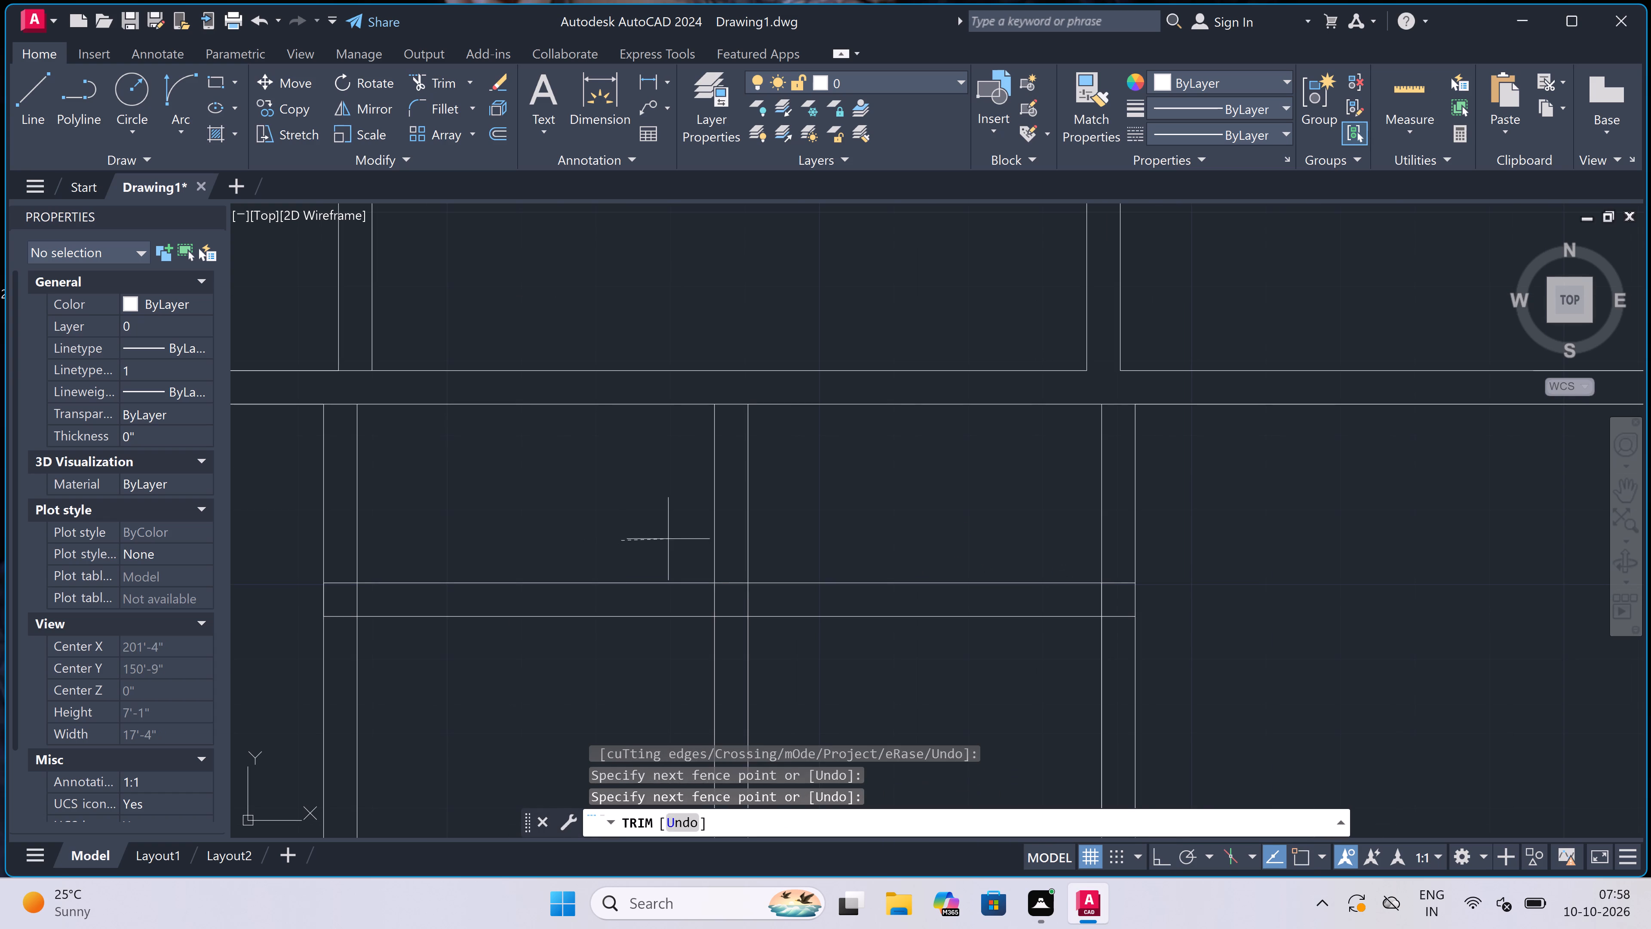
pyautogui.click(960, 537)
# Trim the overlapping lines where the cross wall meets the left partition, opening the lower inside corner.
pyautogui.scroll(-3, 931, 543)
pyautogui.scroll(2, 659, 599)
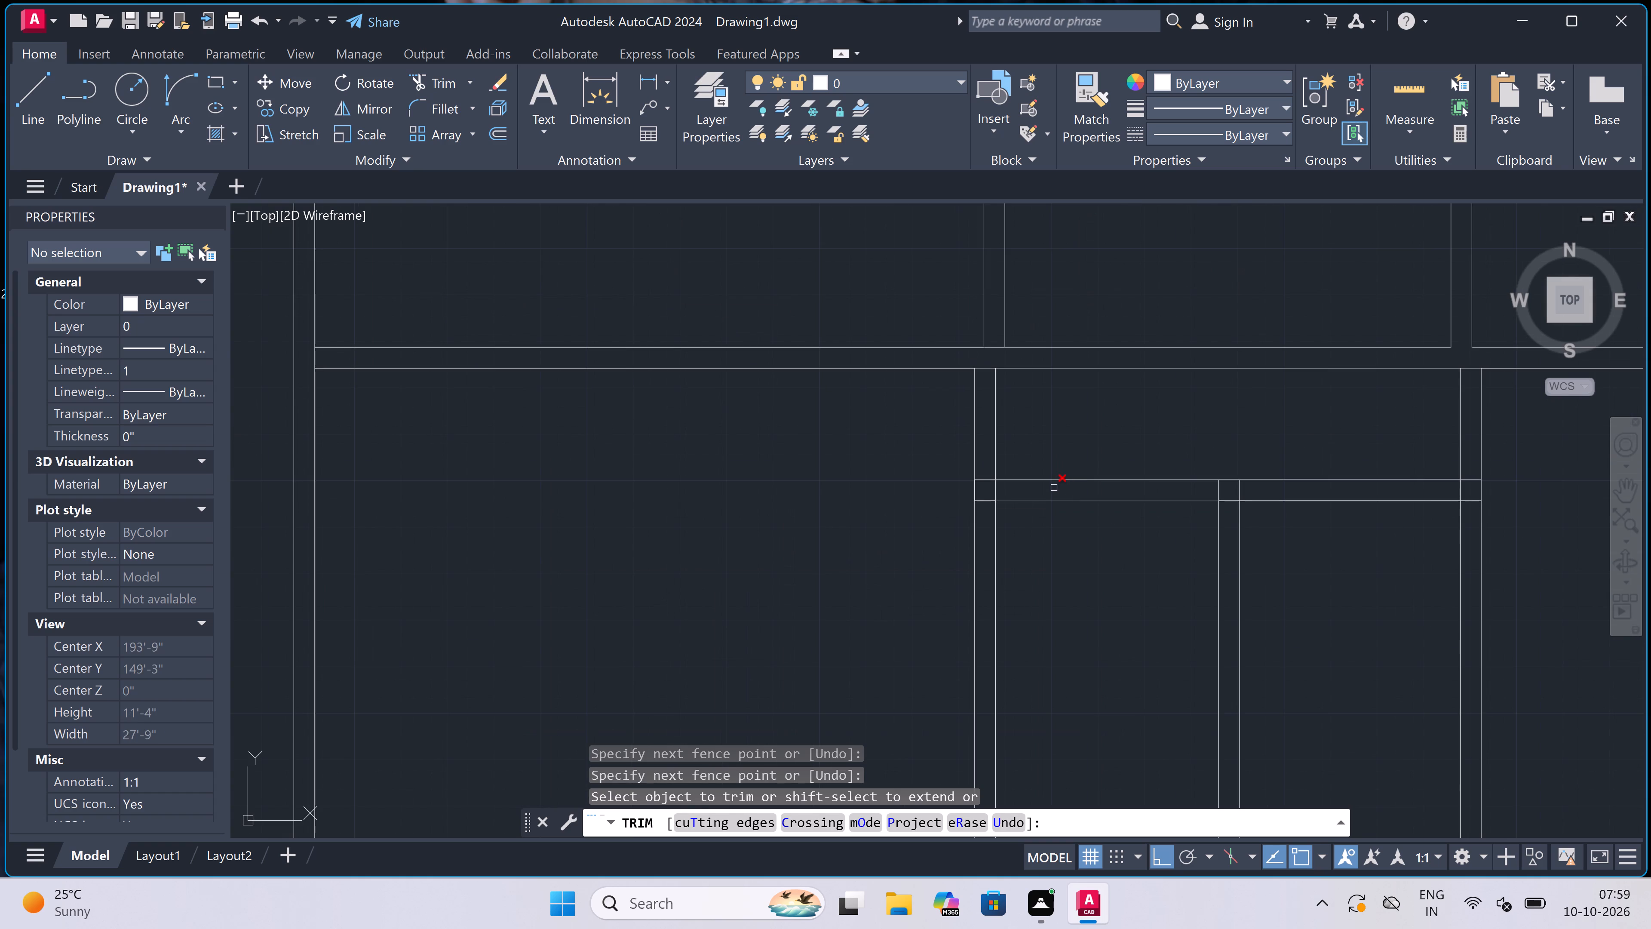
pyautogui.scroll(2, 1023, 487)
pyautogui.doubleClick(974, 492)
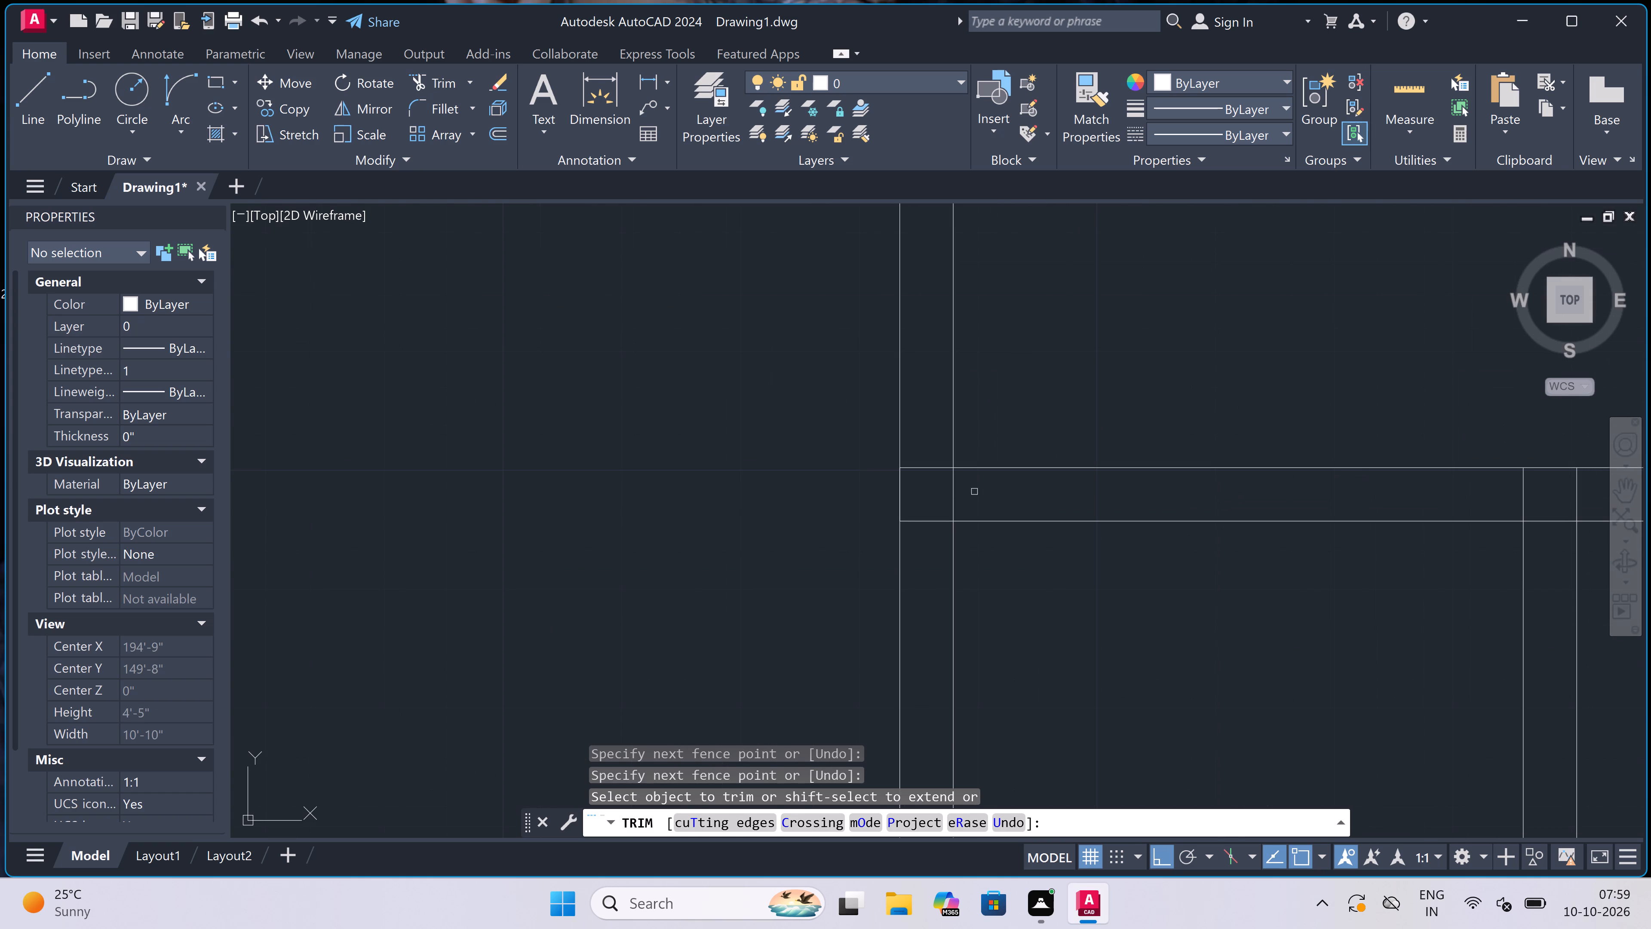
pyautogui.click(911, 514)
pyautogui.click(914, 507)
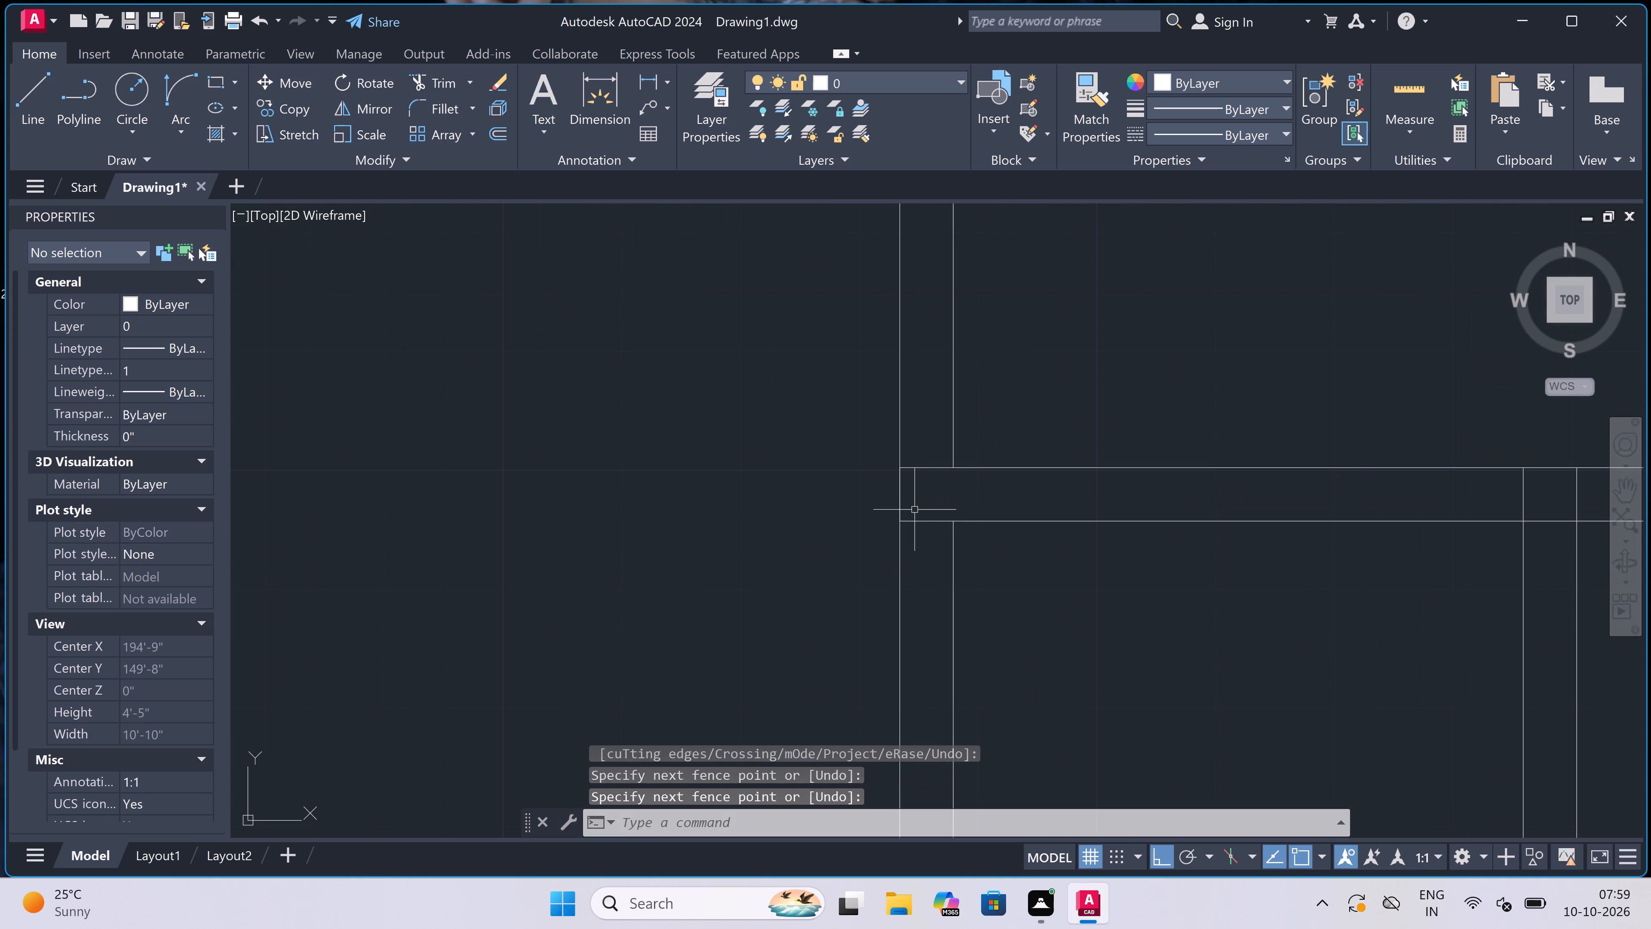
pyautogui.click(919, 527)
pyautogui.press('Escape')
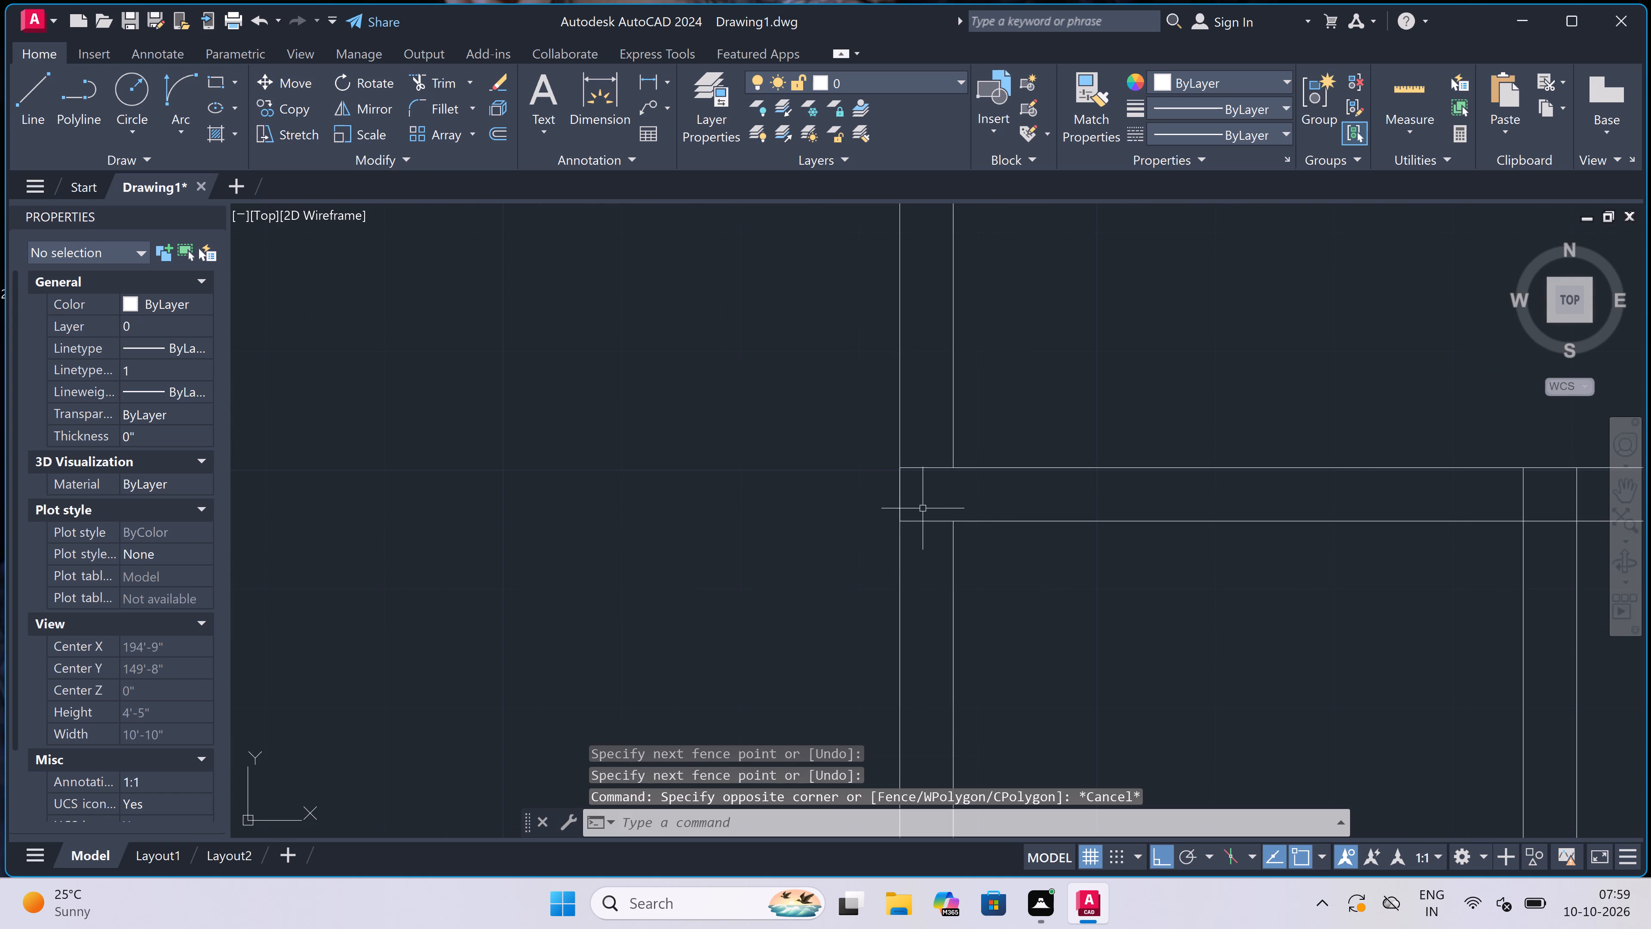
pyautogui.write('tr')
pyautogui.press('space')
pyautogui.scroll(2, 923, 508)
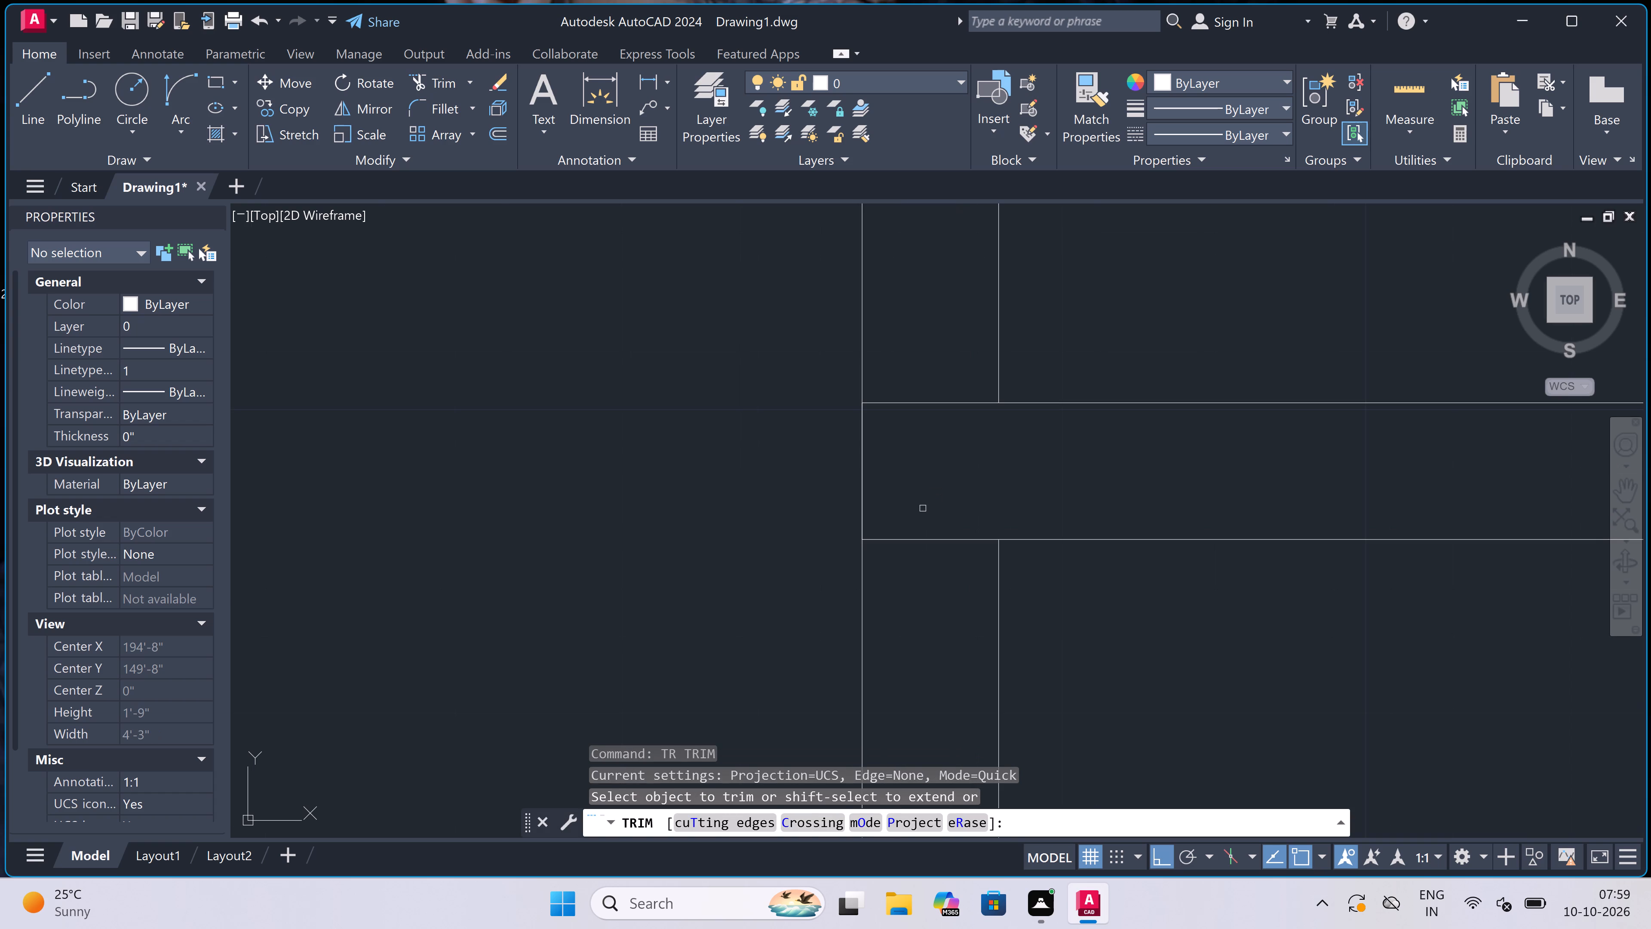
pyautogui.doubleClick(925, 508)
pyautogui.click(933, 556)
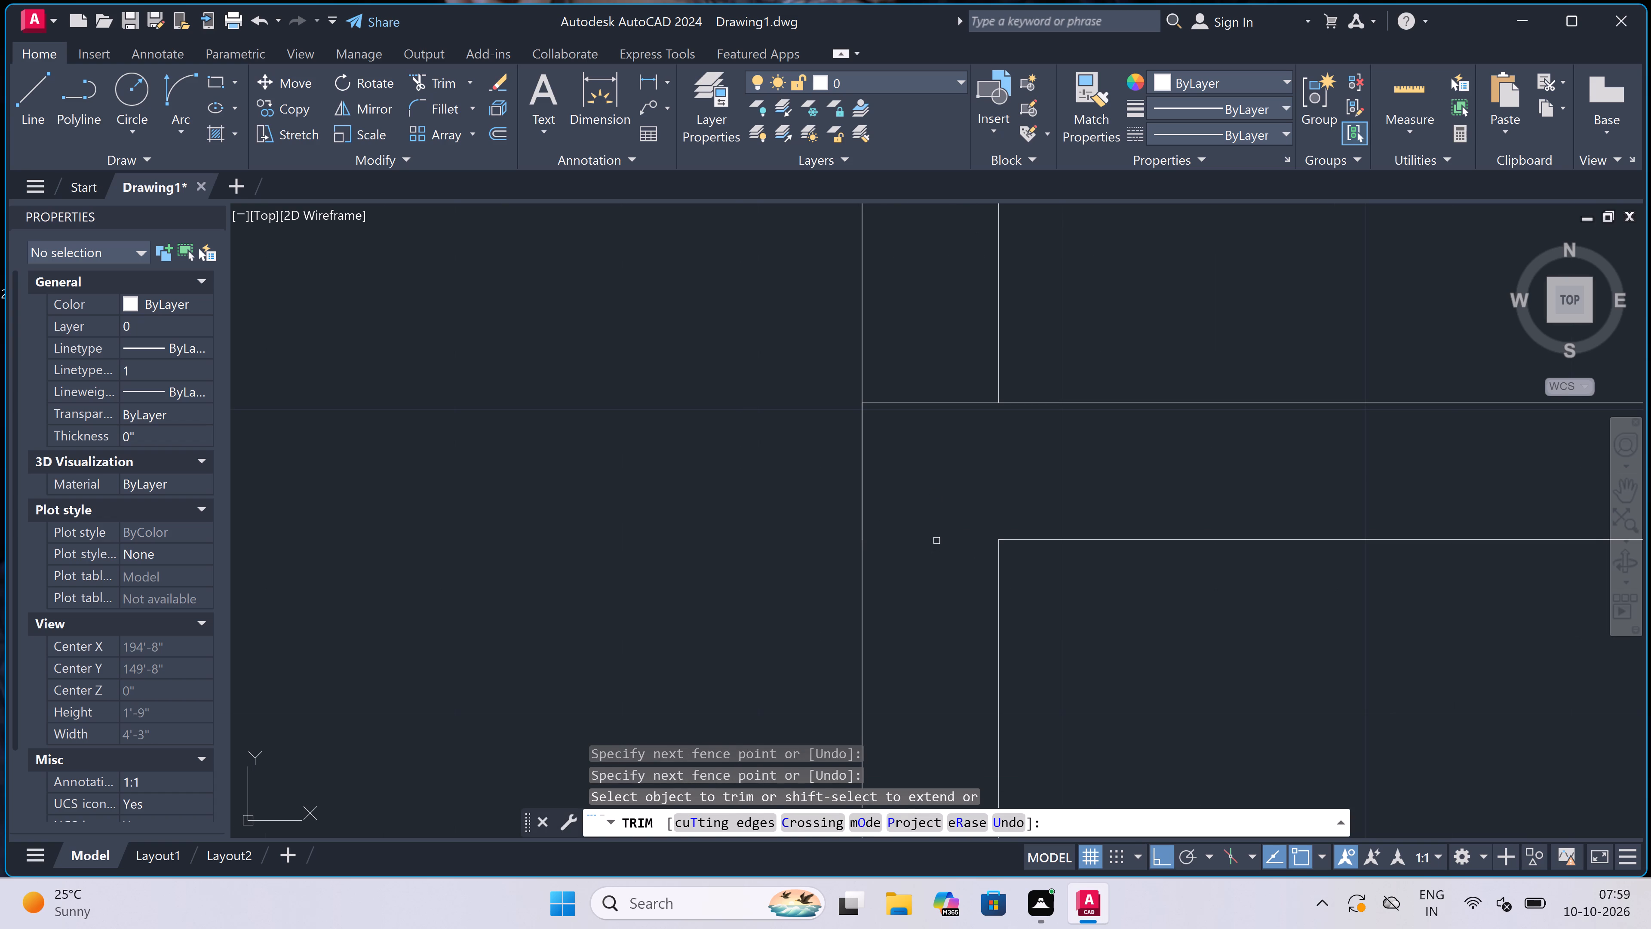
# Trim the overlapping lines where the middle partition meets the cross wall to form a clean T-junction.
pyautogui.scroll(-3, 932, 437)
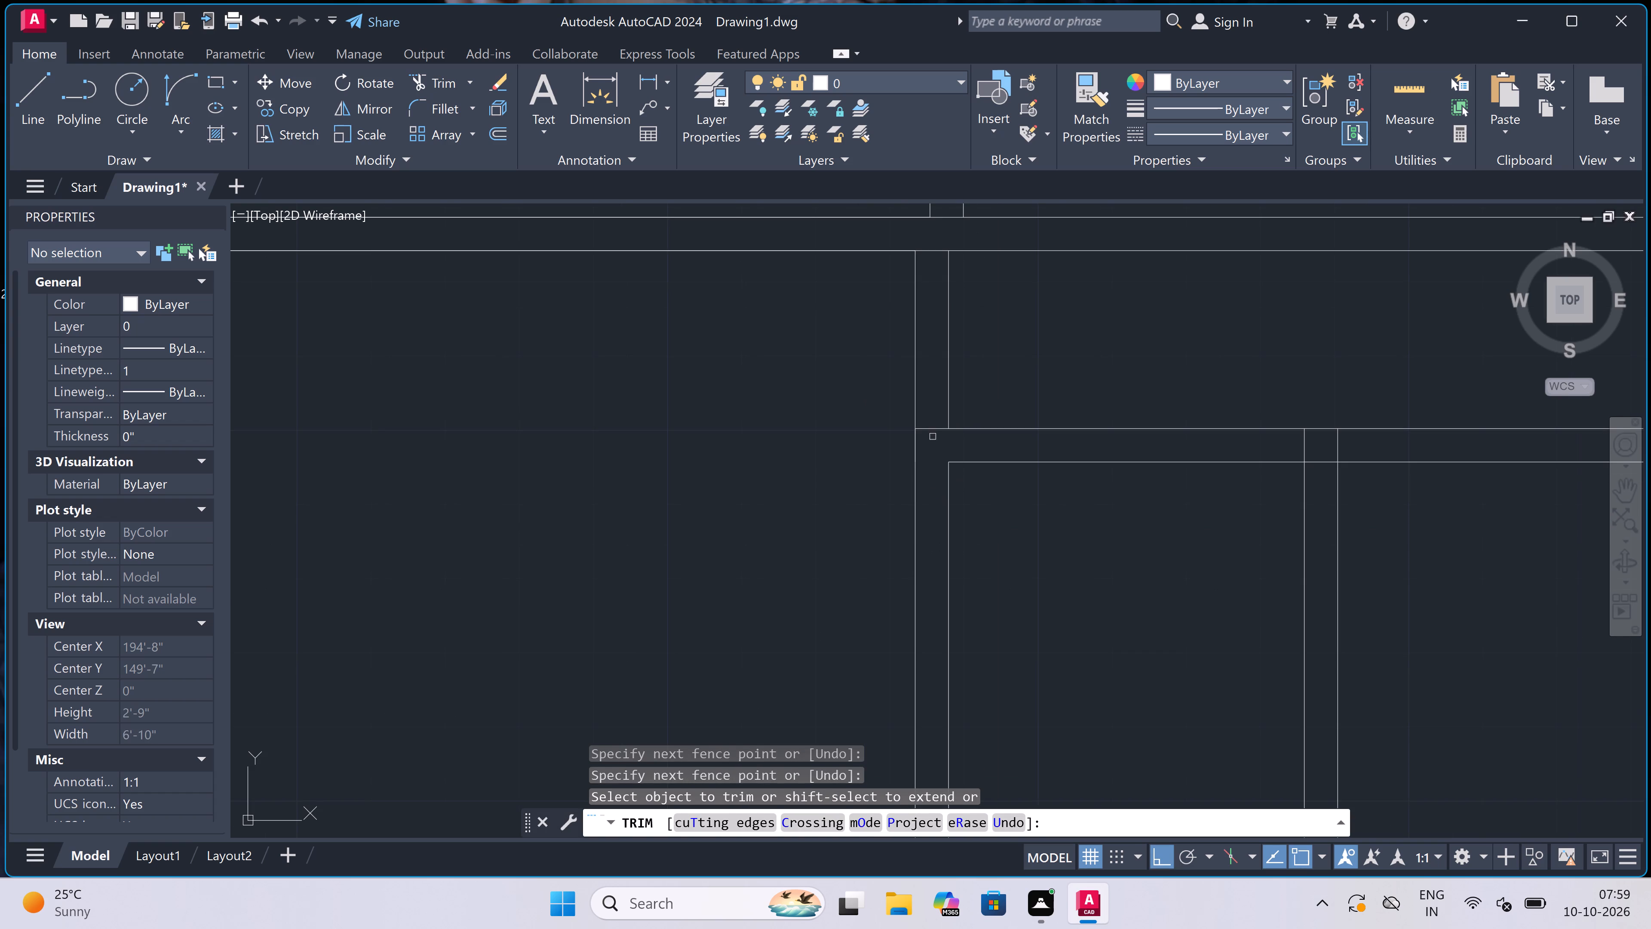
pyautogui.scroll(2, 1418, 425)
pyautogui.click(1329, 469)
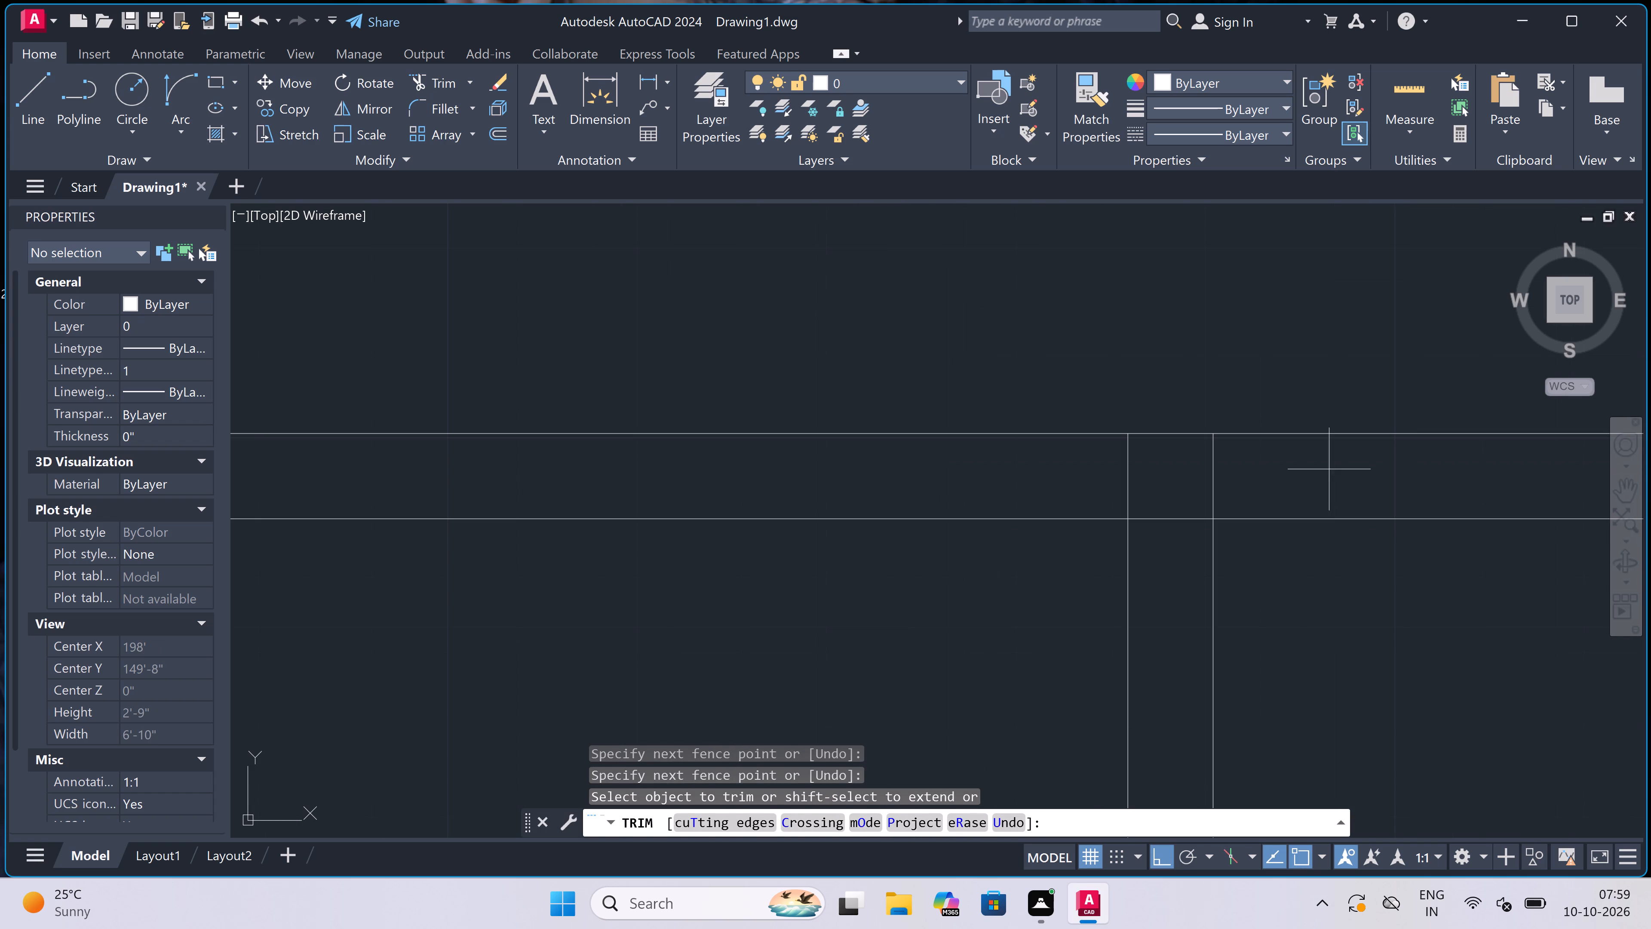
pyautogui.click(1057, 481)
pyautogui.click(1182, 518)
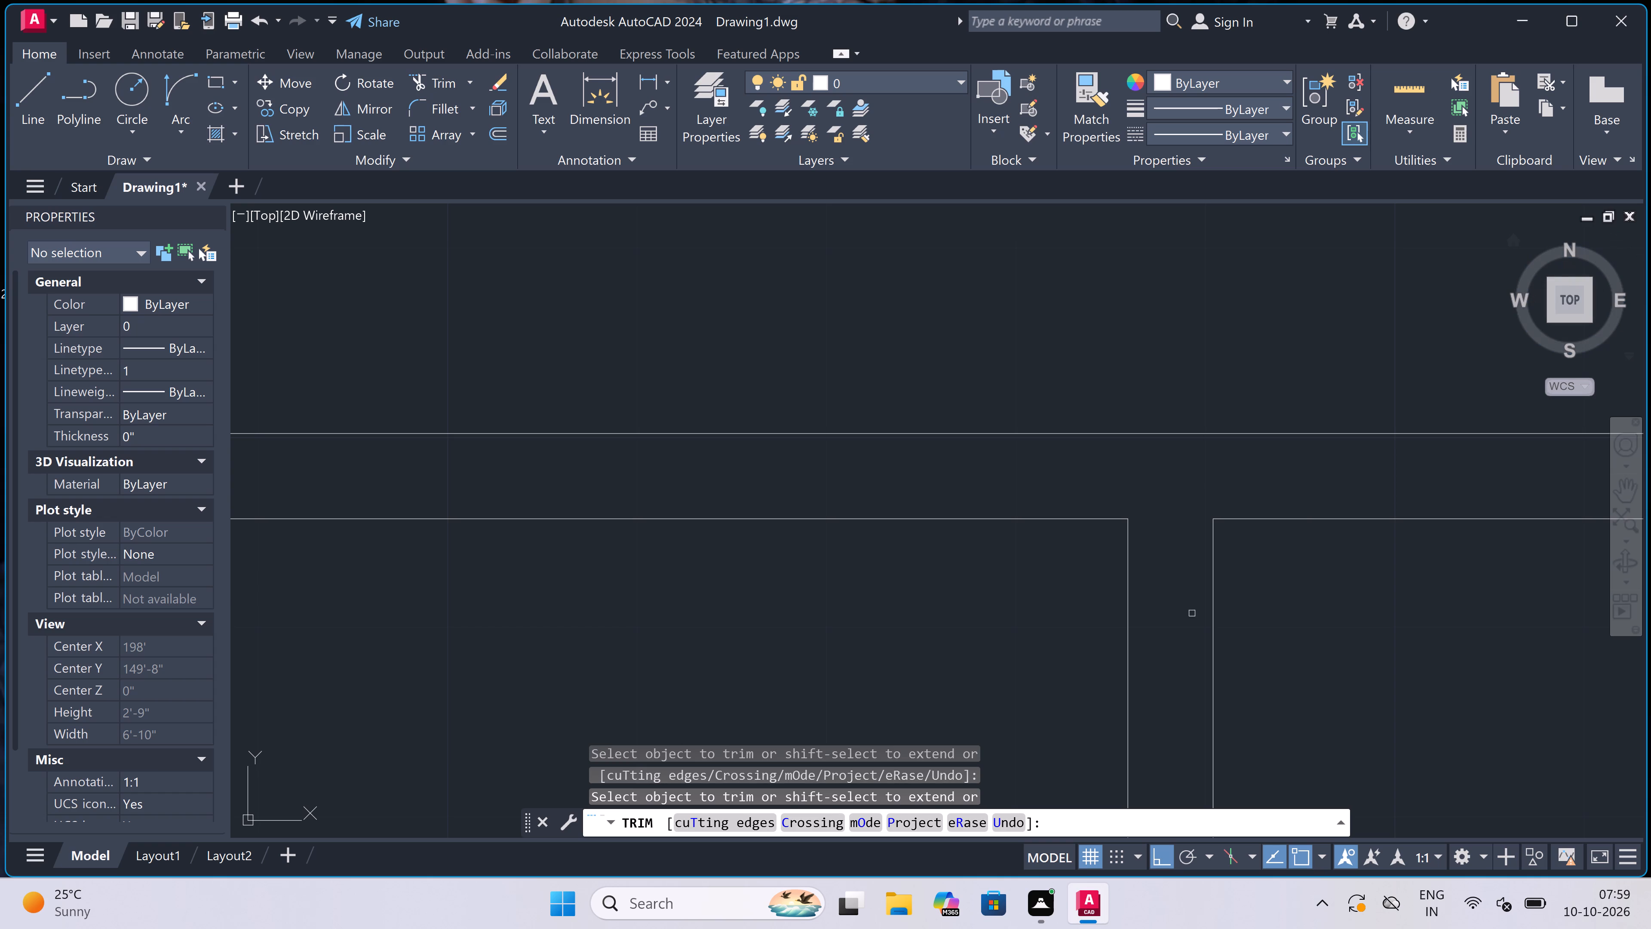
# Trim the overlapping lines where the cross wall meets the right partition, opening the lower inside corner.
pyautogui.scroll(-5, 914, 479)
pyautogui.scroll(1, 1013, 469)
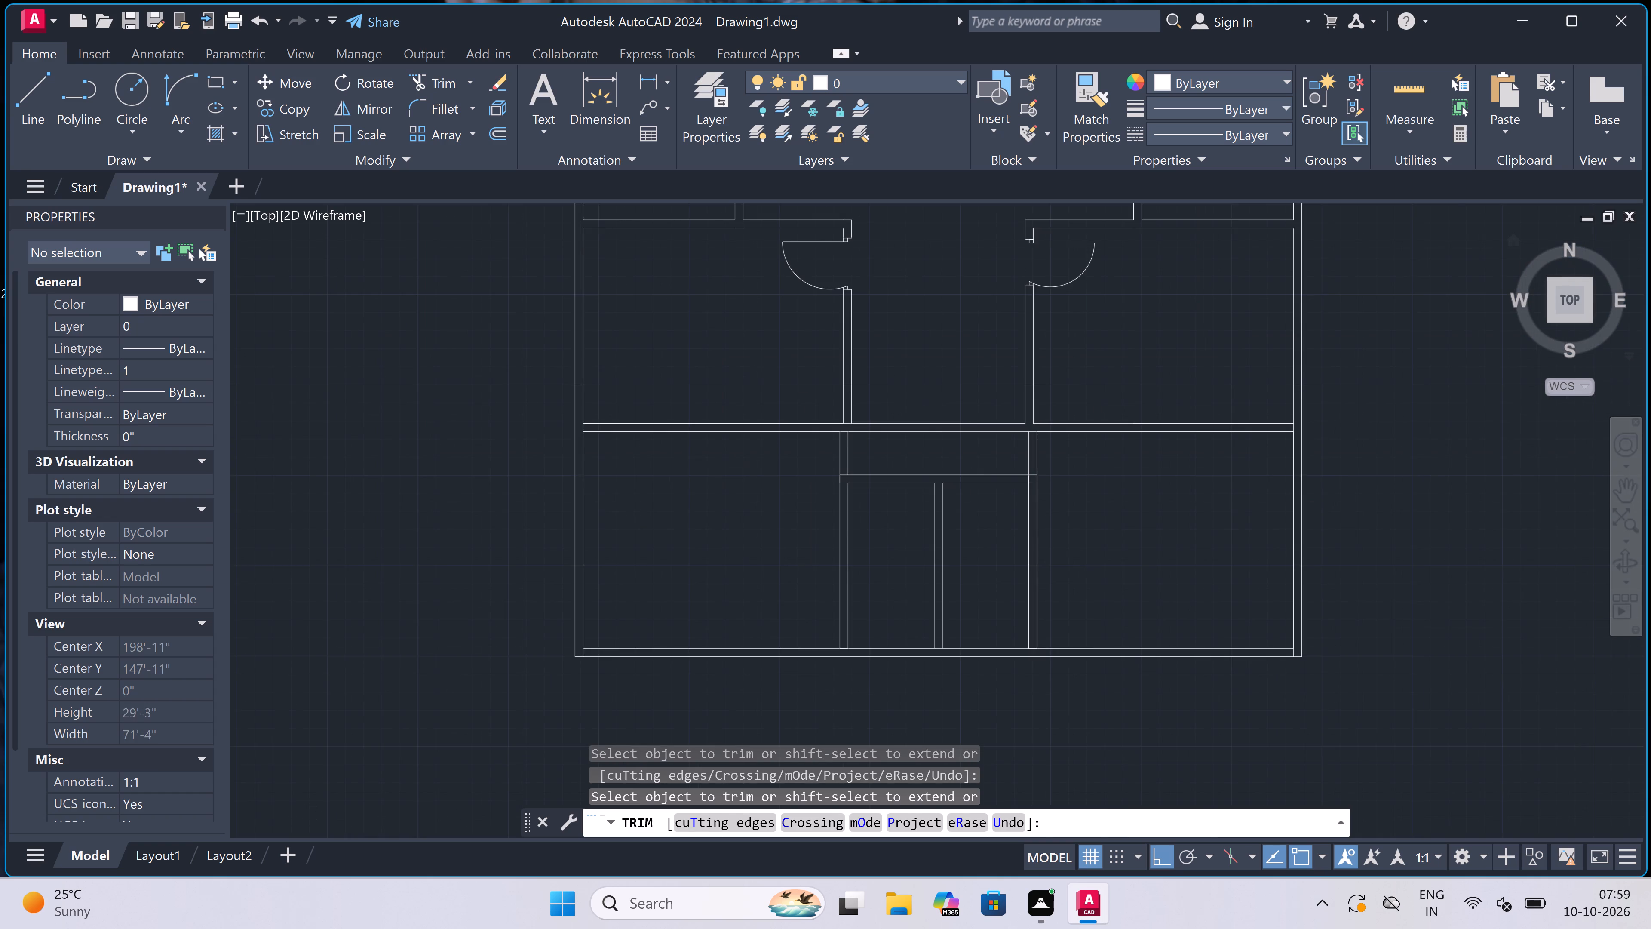
pyautogui.scroll(2, 1038, 471)
pyautogui.scroll(2, 1070, 509)
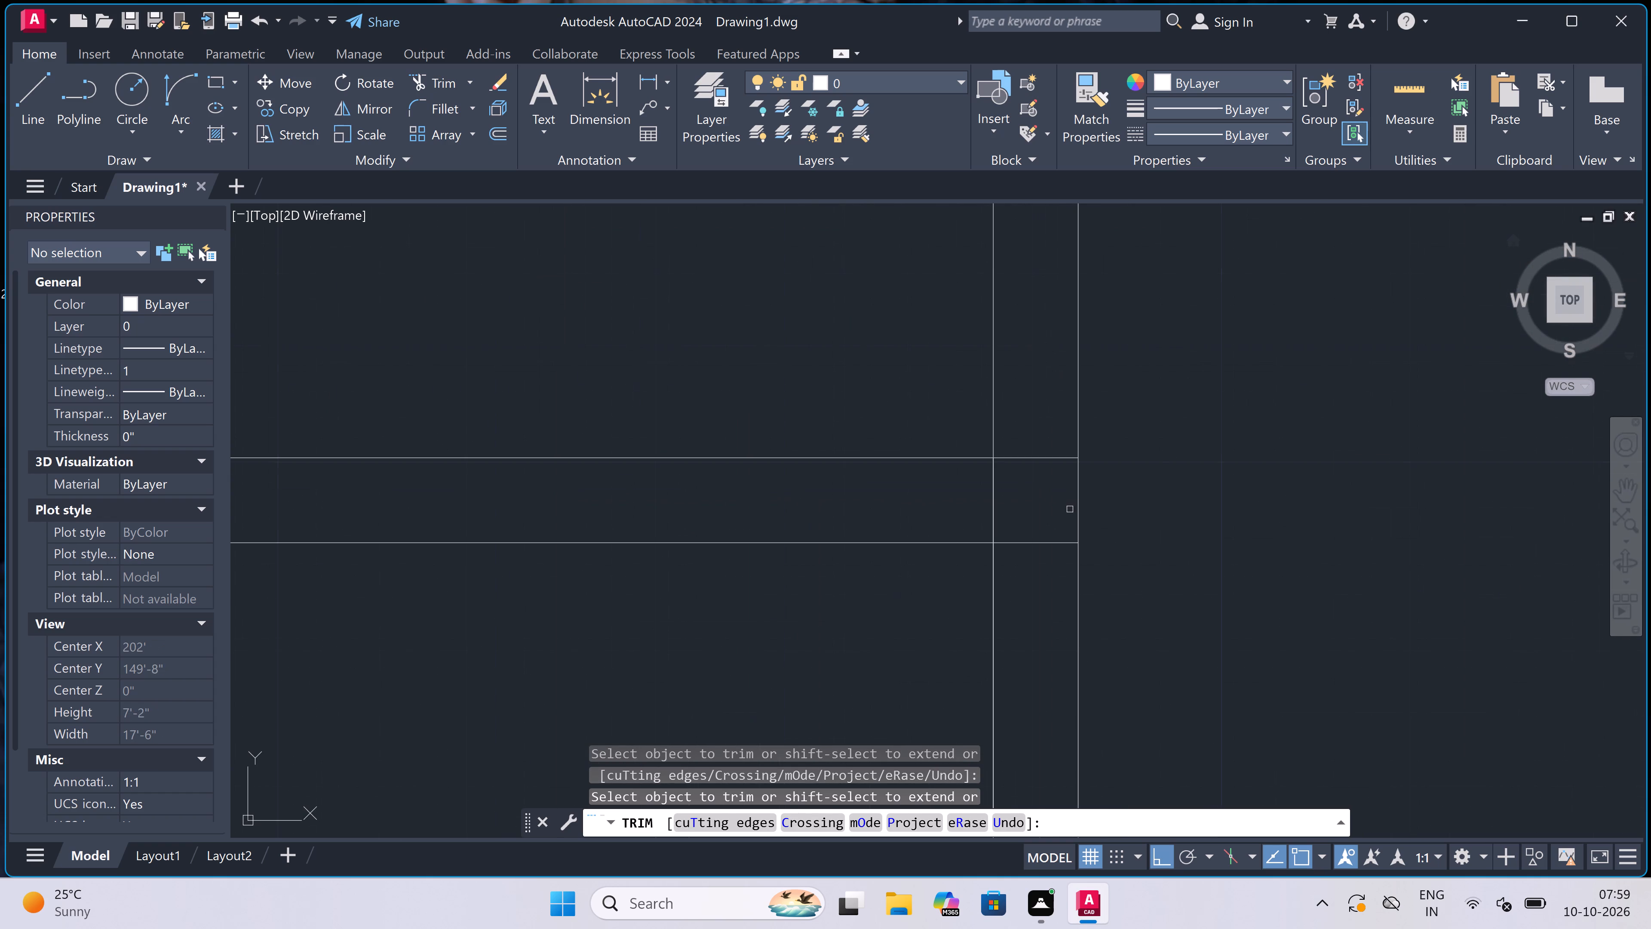
pyautogui.click(1042, 438)
pyautogui.click(970, 514)
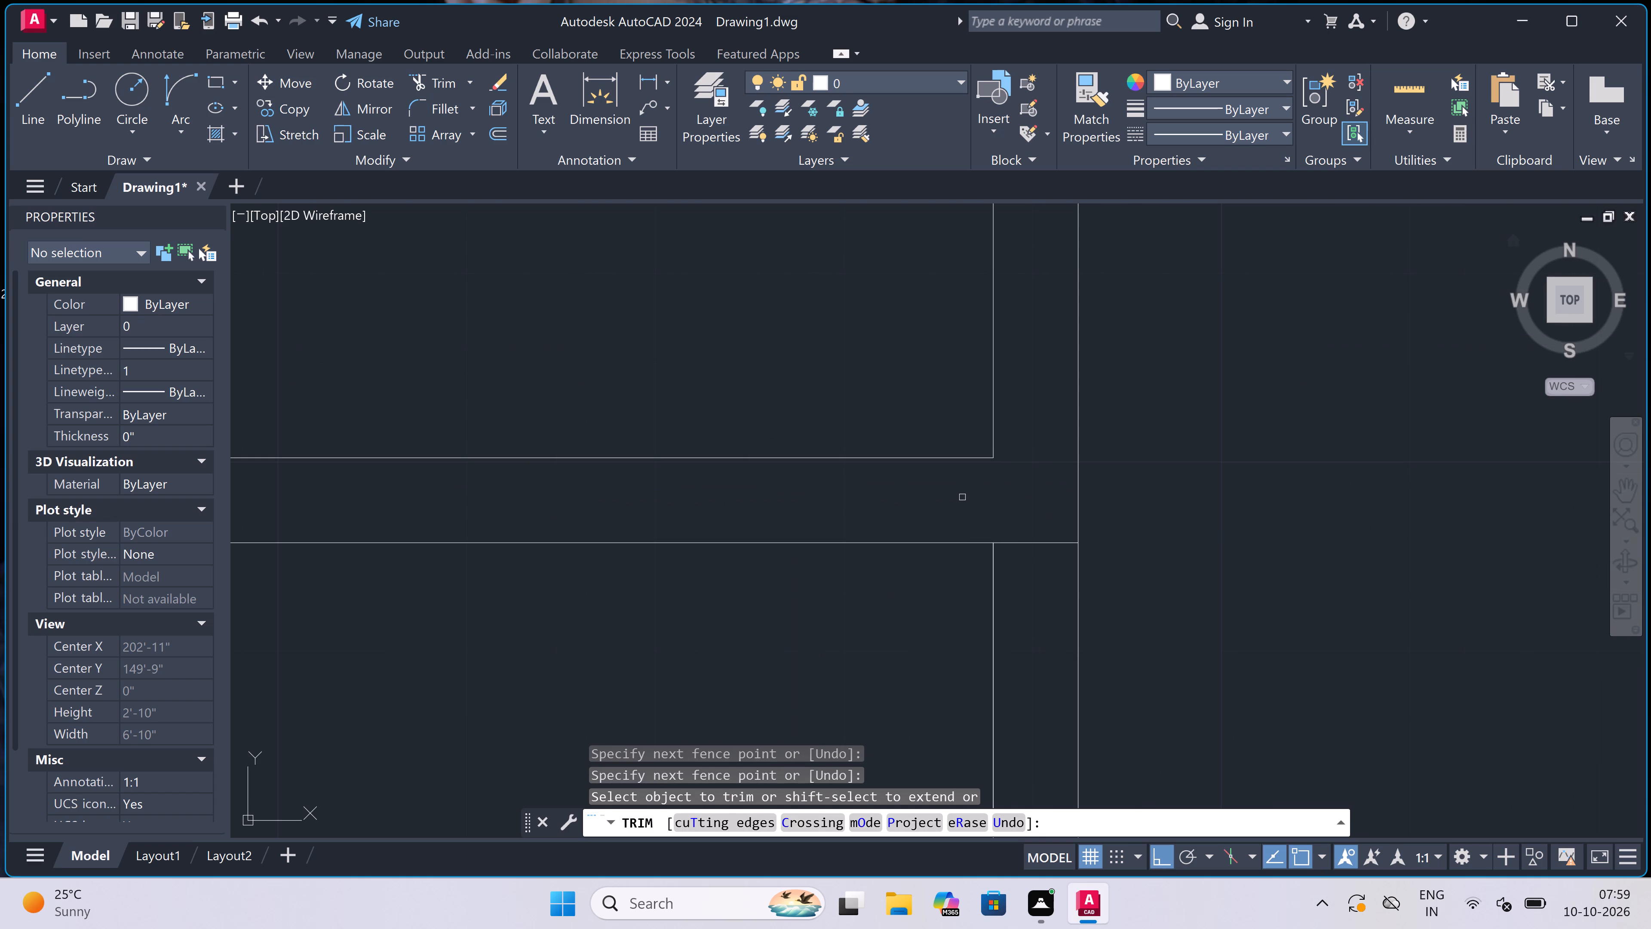
pyautogui.click(1006, 506)
pyautogui.doubleClick(1032, 584)
pyautogui.scroll(-5, 1032, 529)
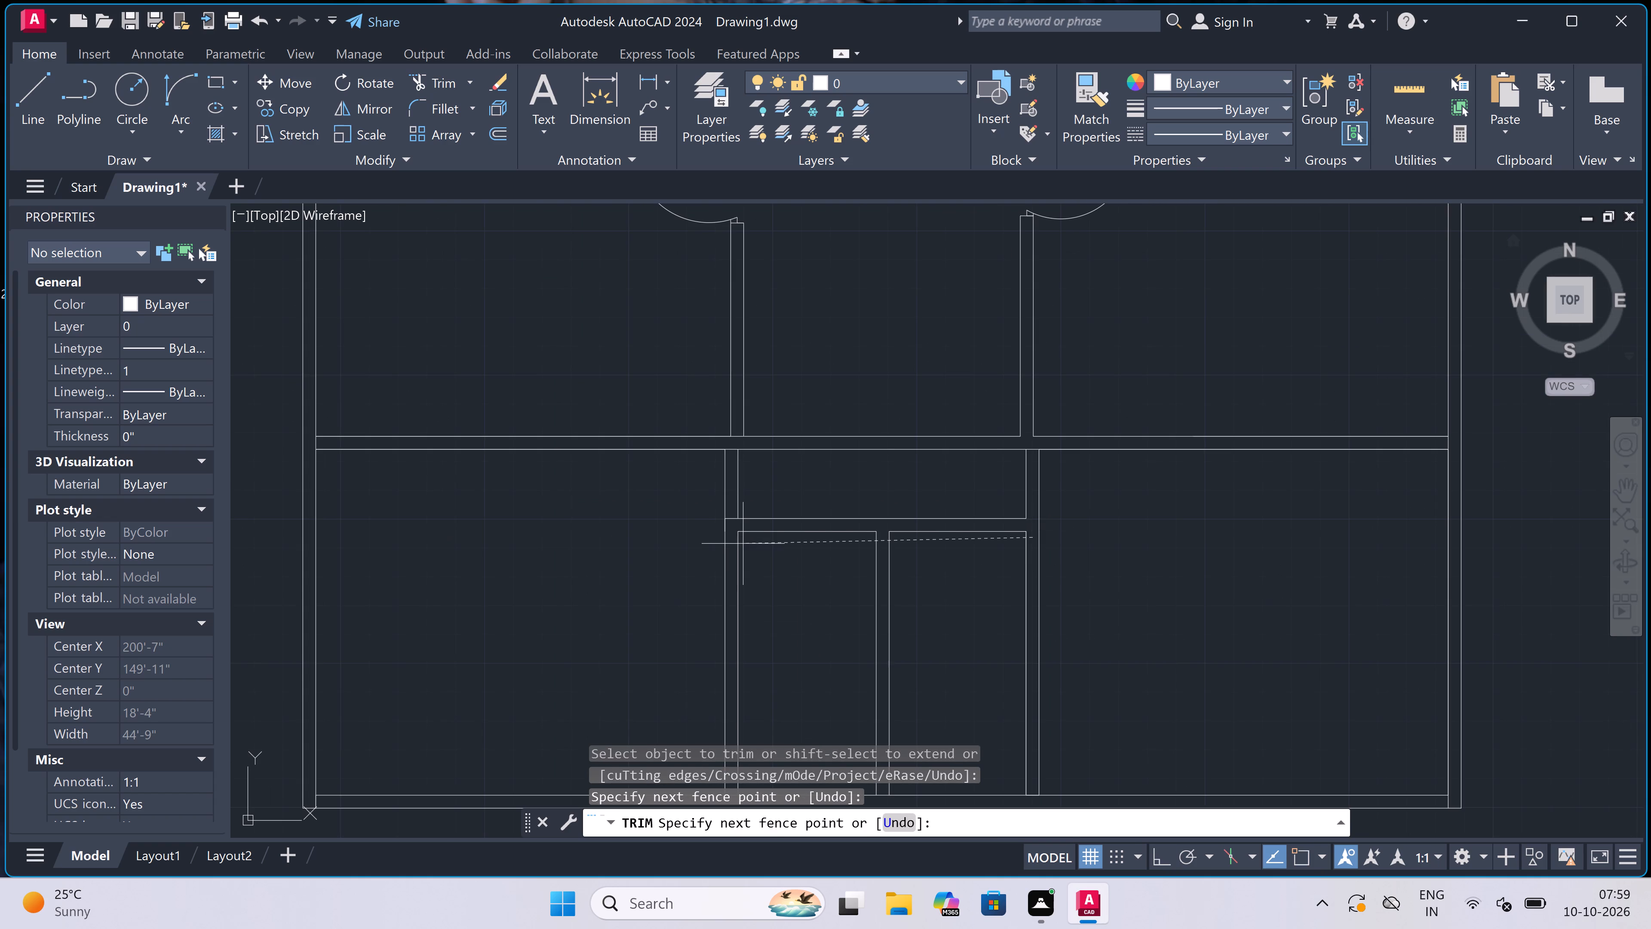
pyautogui.scroll(3, 891, 504)
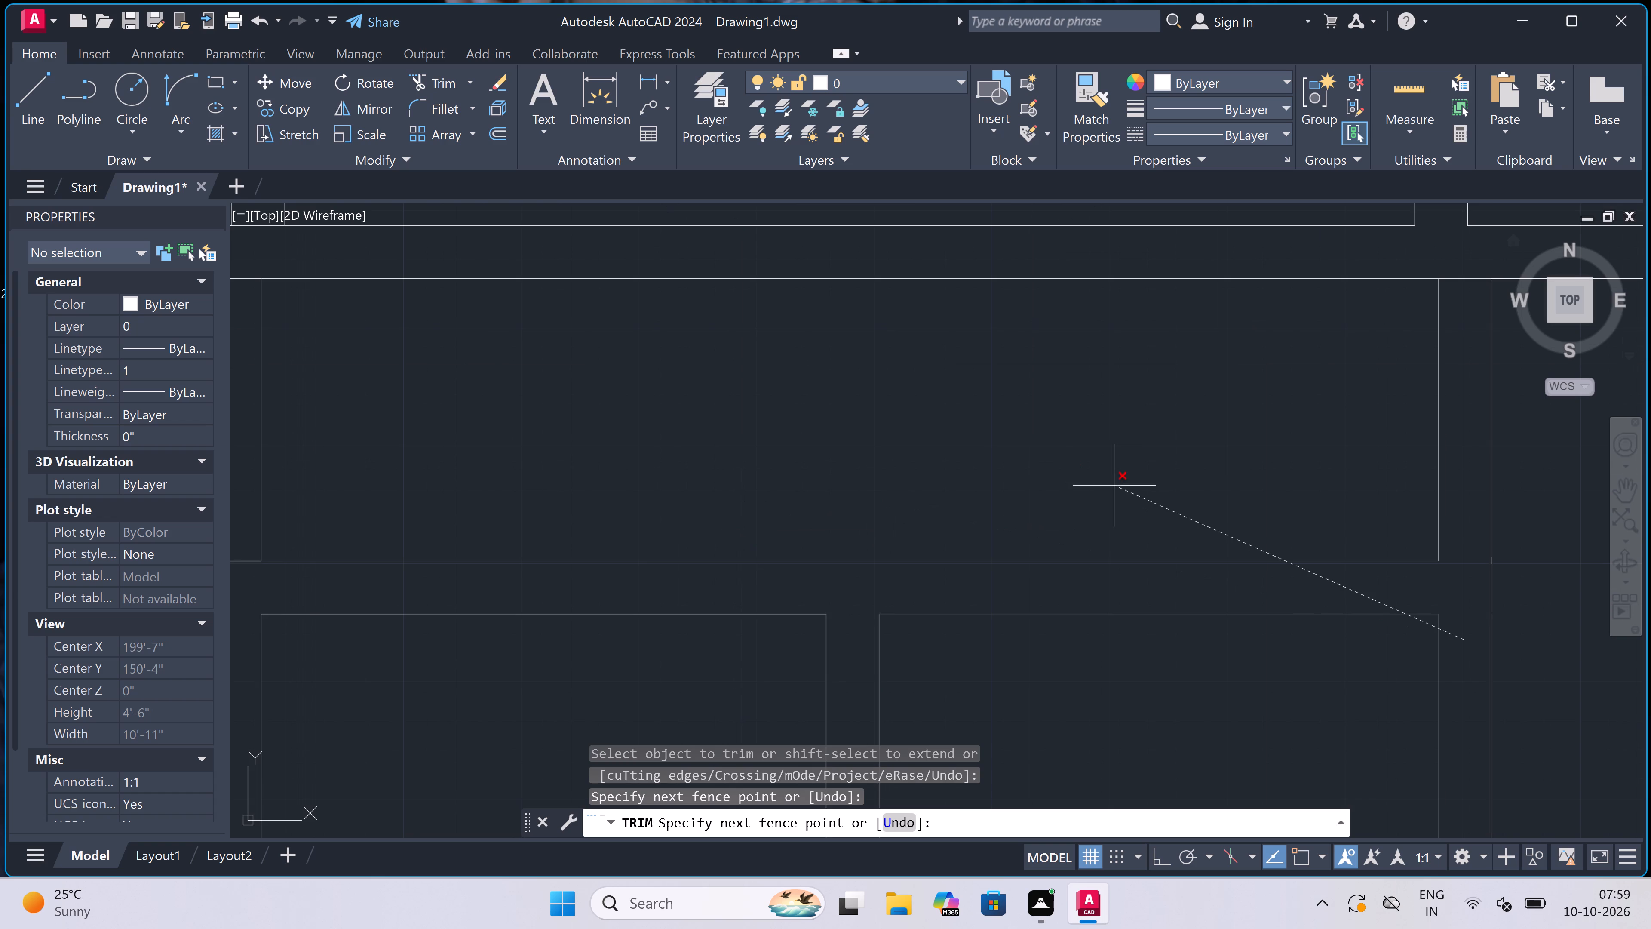
pyautogui.scroll(-2, 1114, 486)
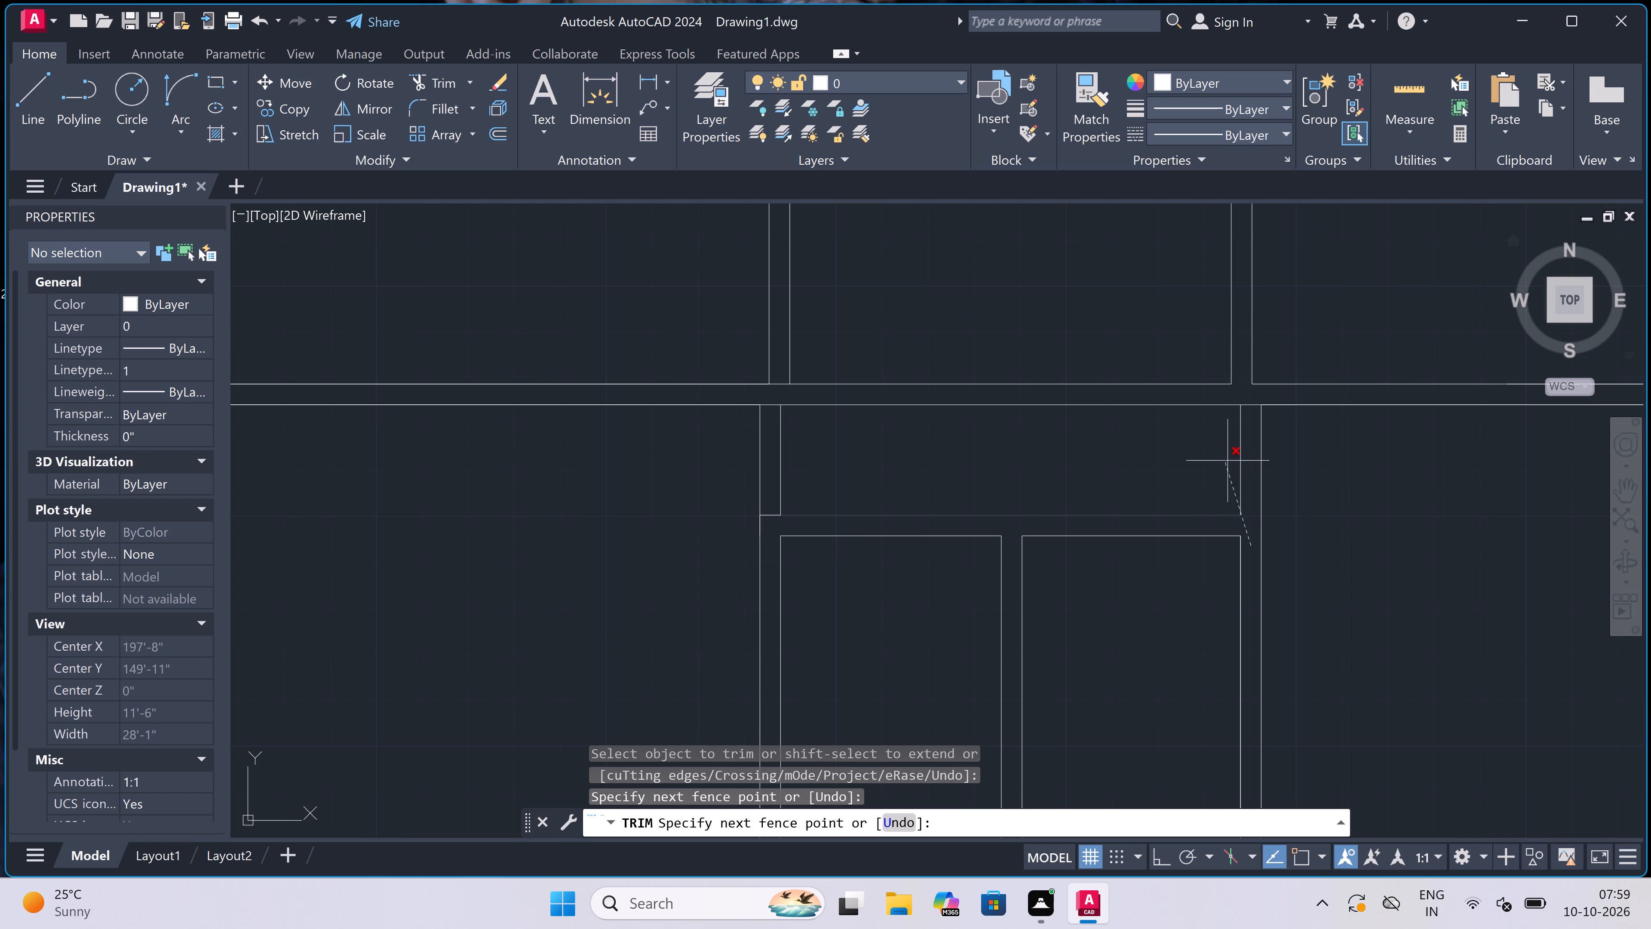
pyautogui.click(1259, 463)
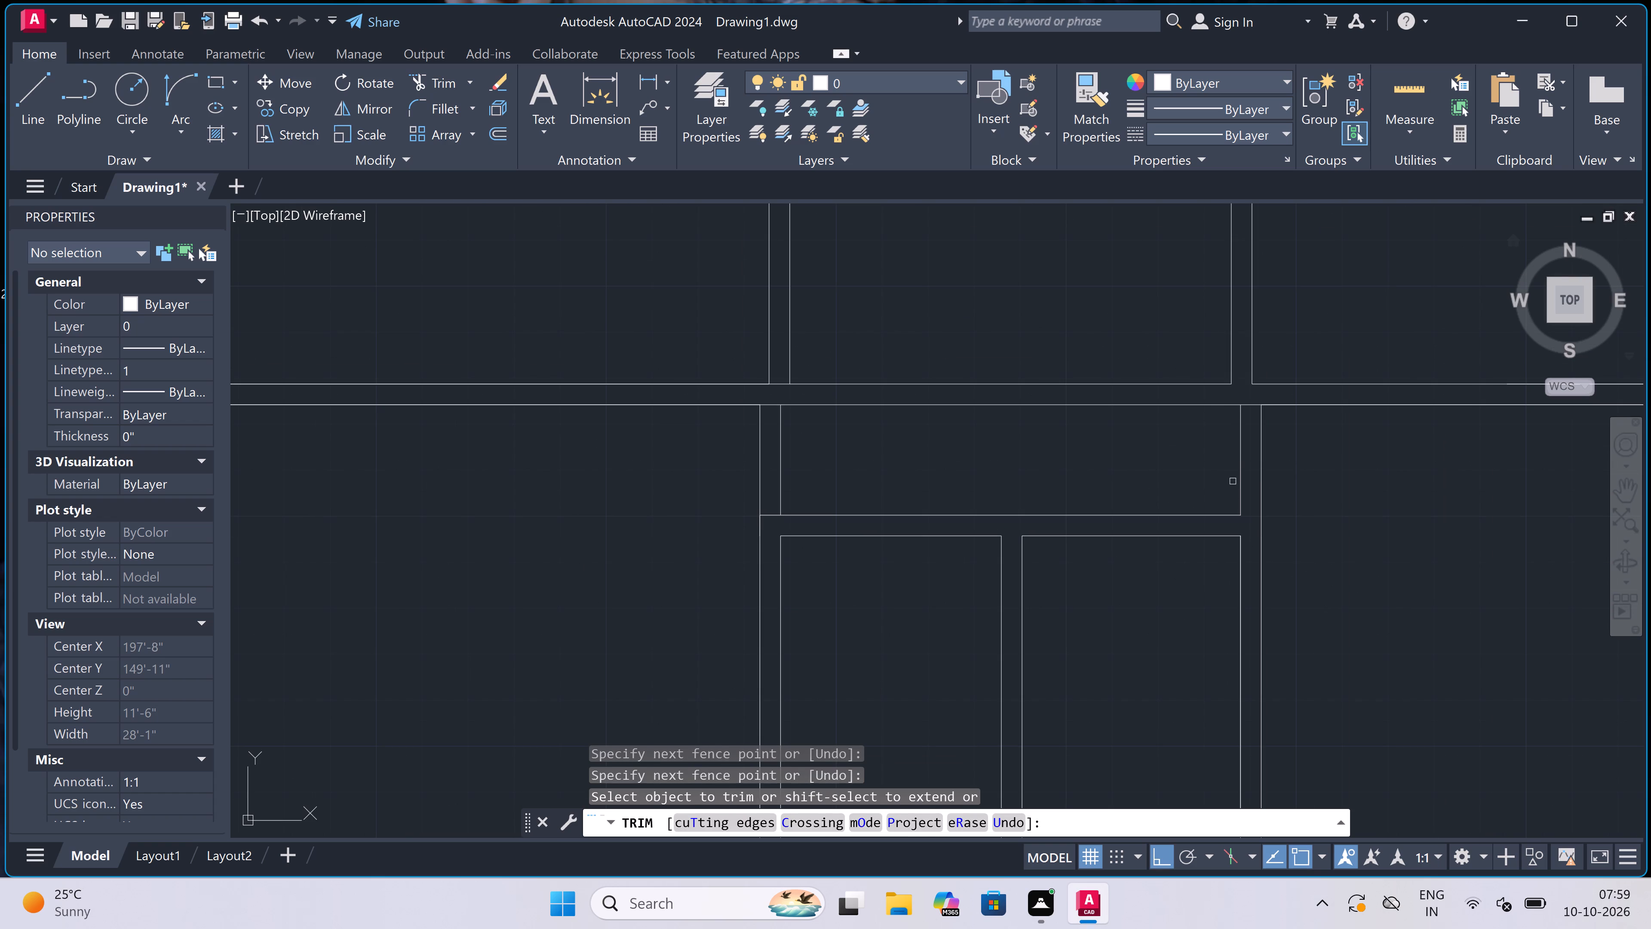
pyautogui.press('Escape')
# Draw a door jamb across the cross wall near the right partition, with a 2" stop from its midpoint and a 2' leaf downward.
pyautogui.press('l')
pyautogui.press('space')
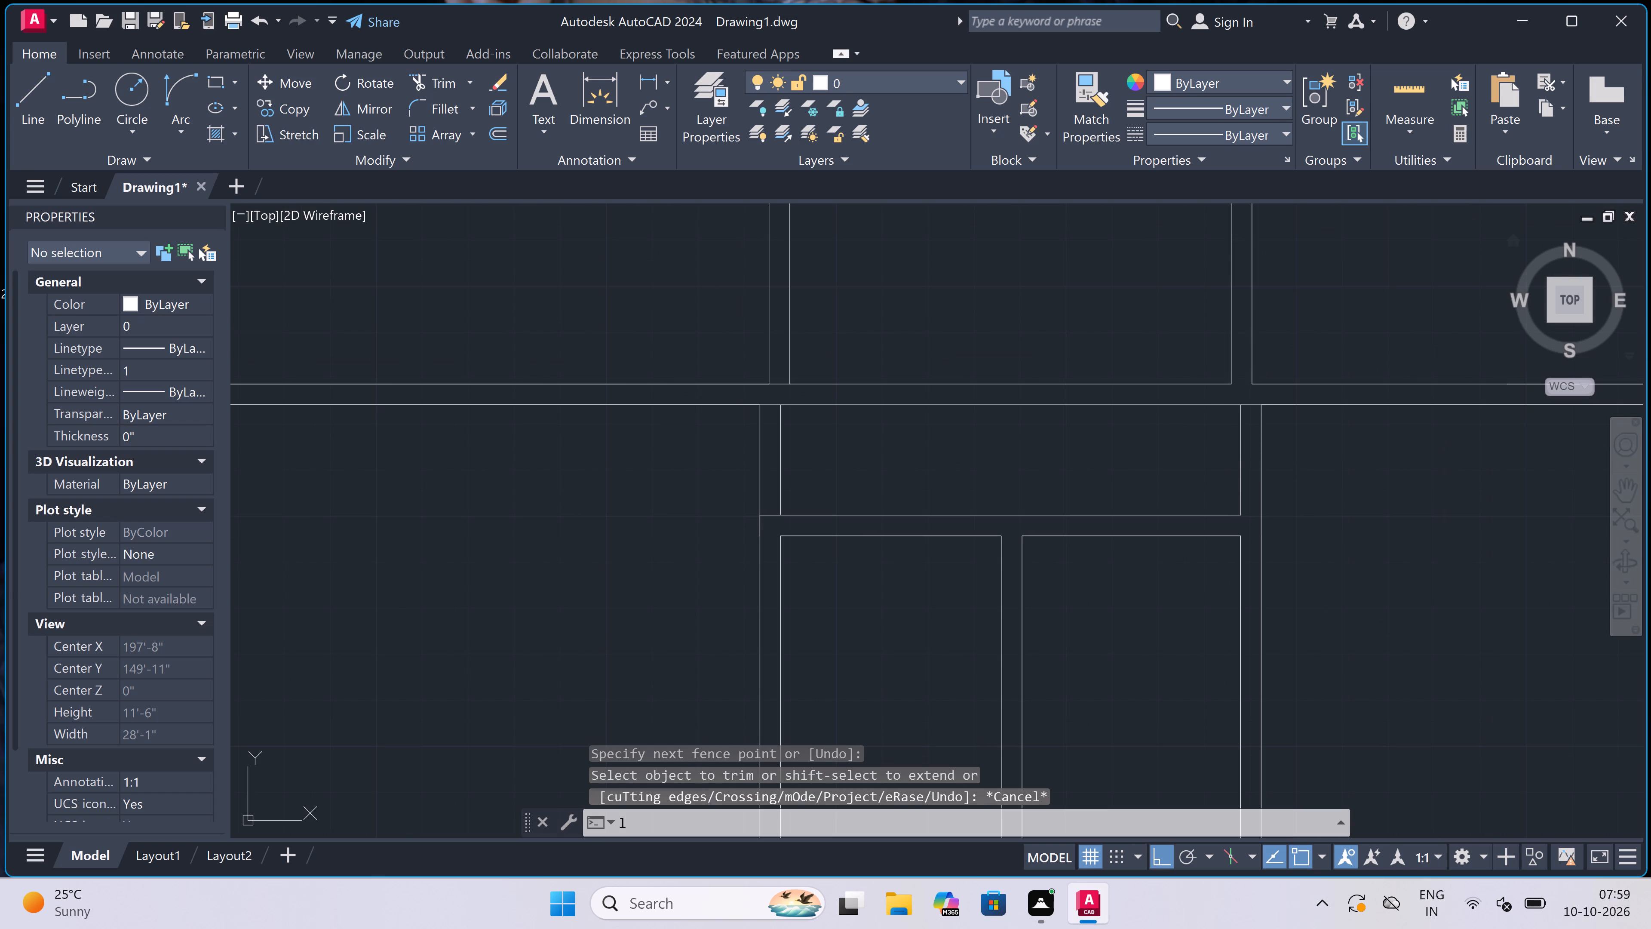
pyautogui.scroll(2, 1233, 463)
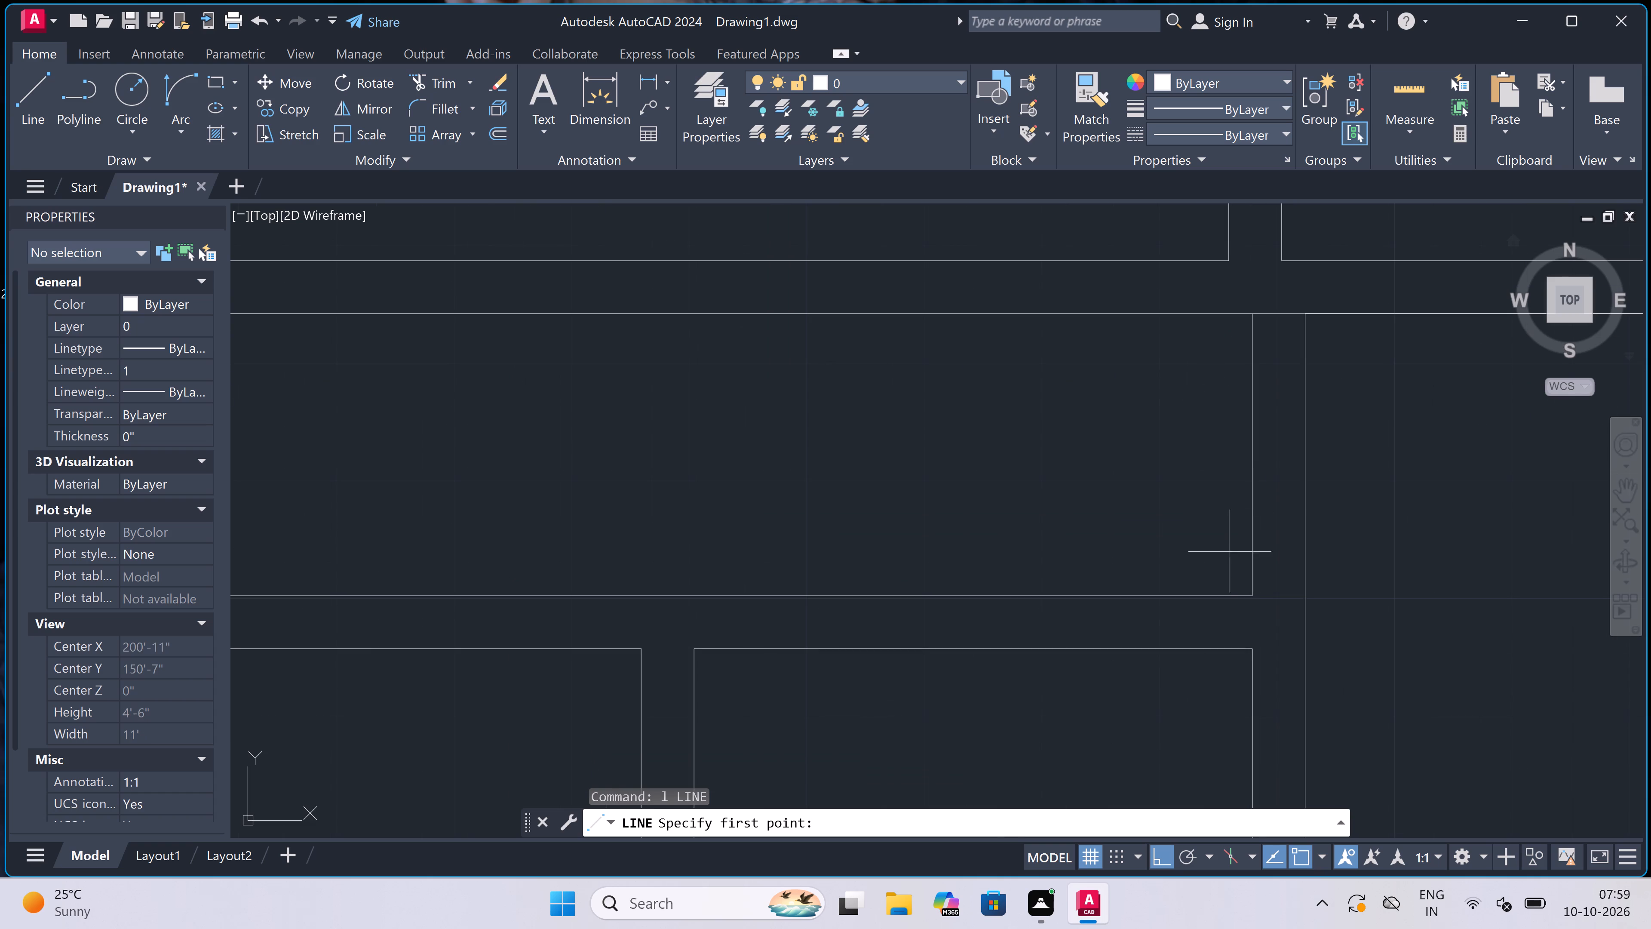
pyautogui.click(1218, 596)
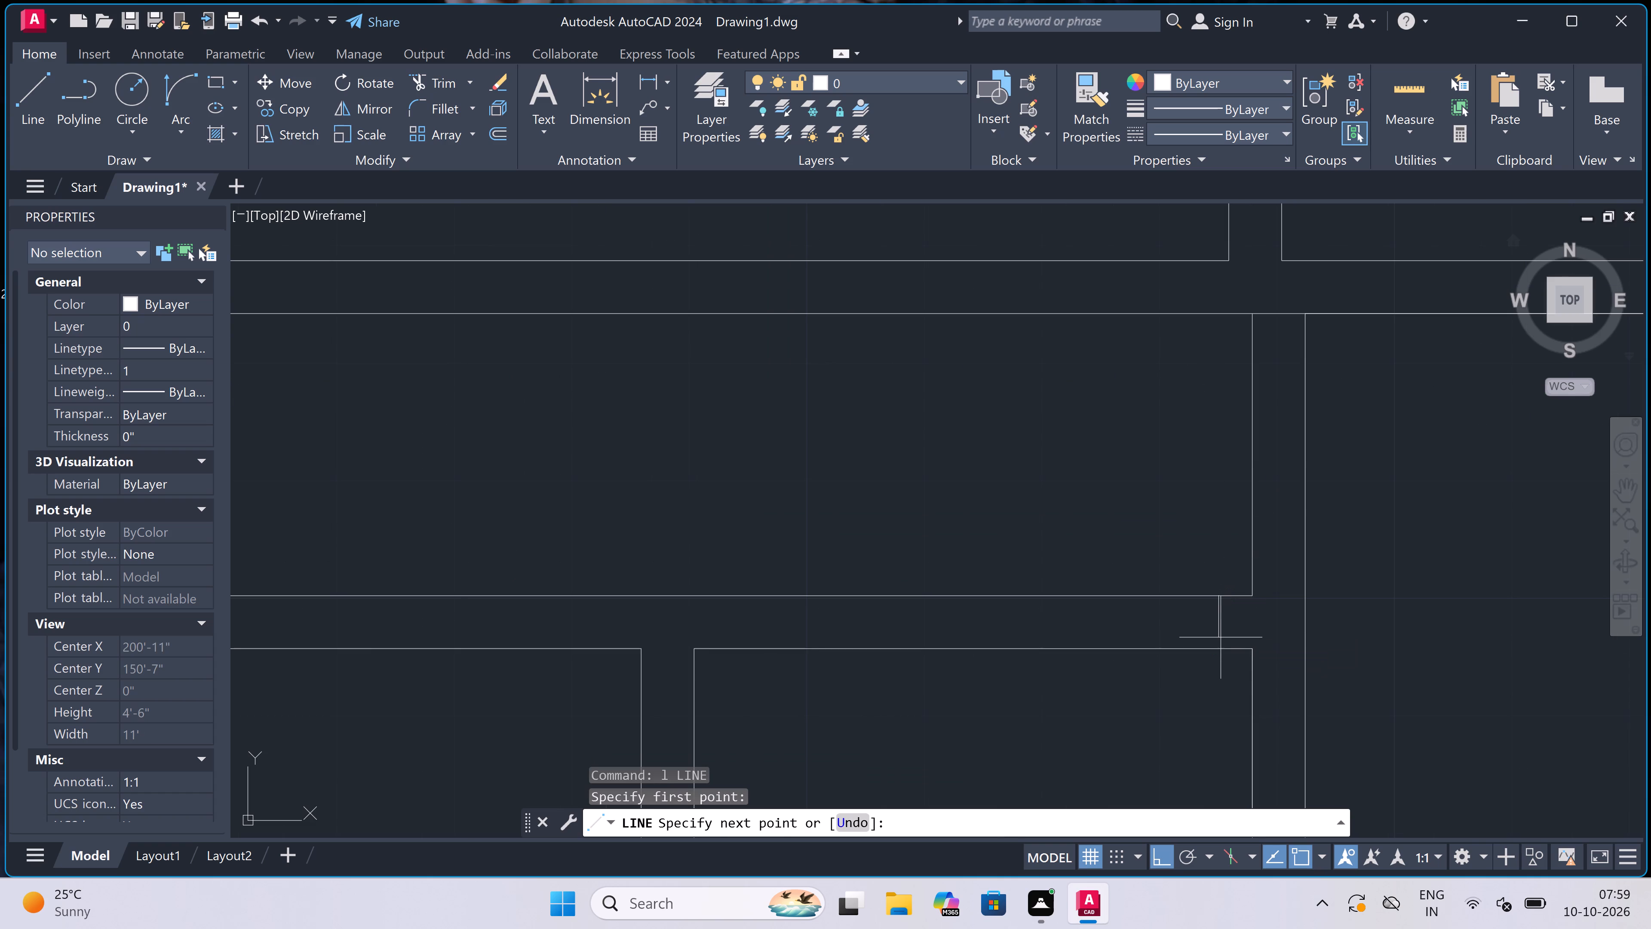
pyautogui.click(1221, 646)
pyautogui.scroll(1, 1214, 620)
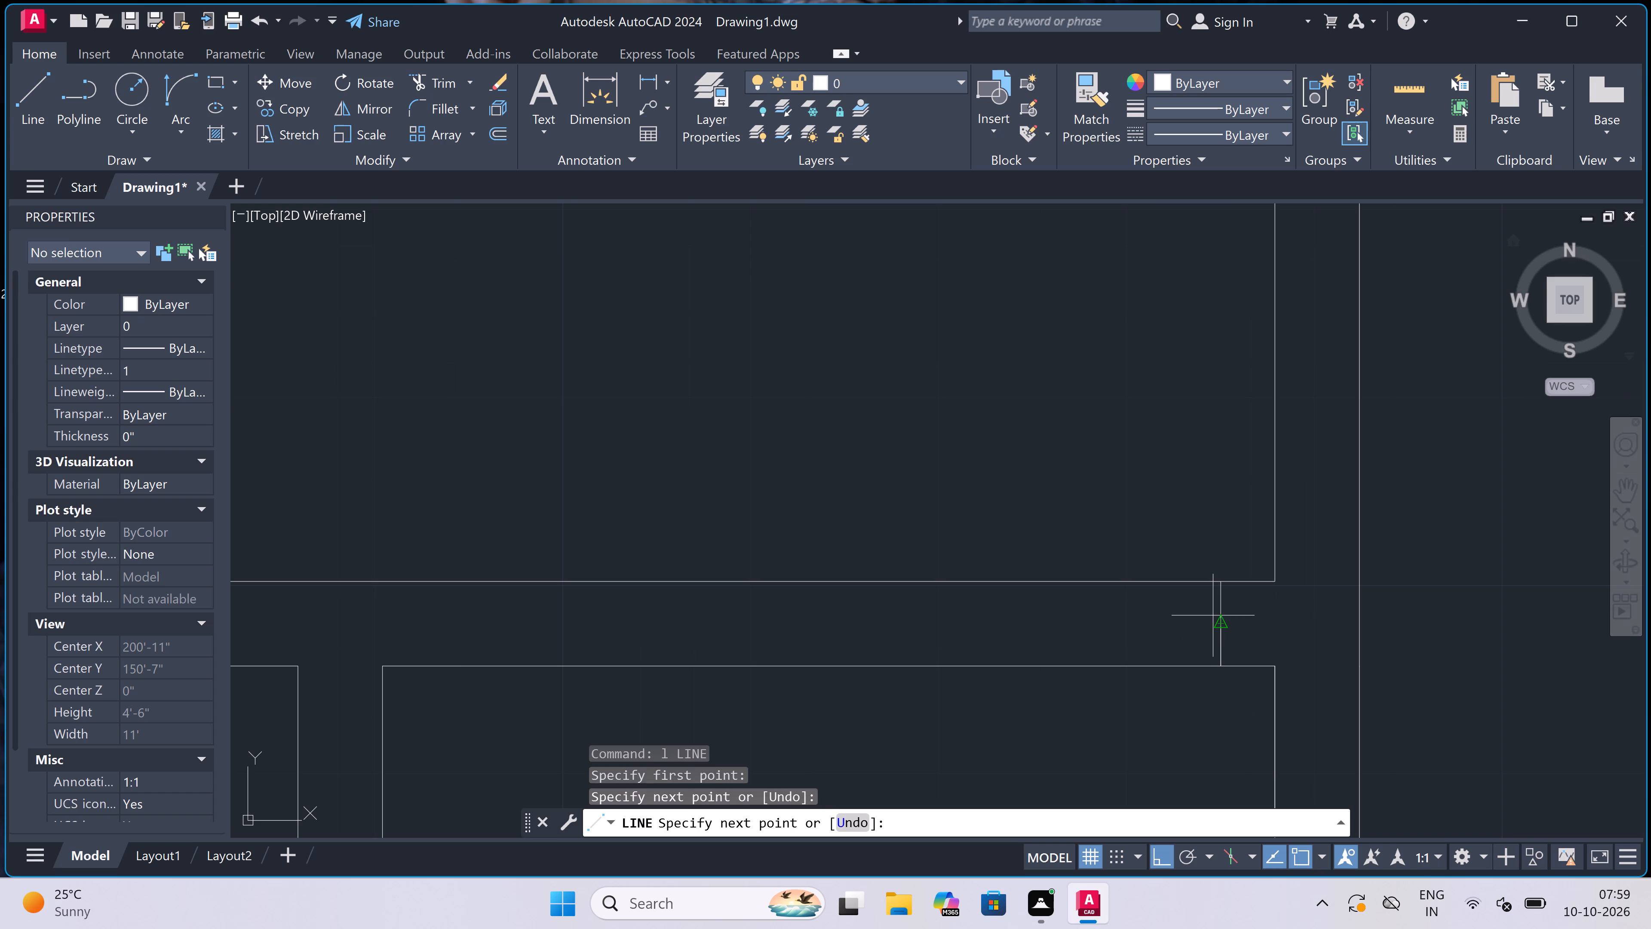
pyautogui.moveTo(1214, 615); pyautogui.dragTo(1218, 616)
pyautogui.click(1218, 616)
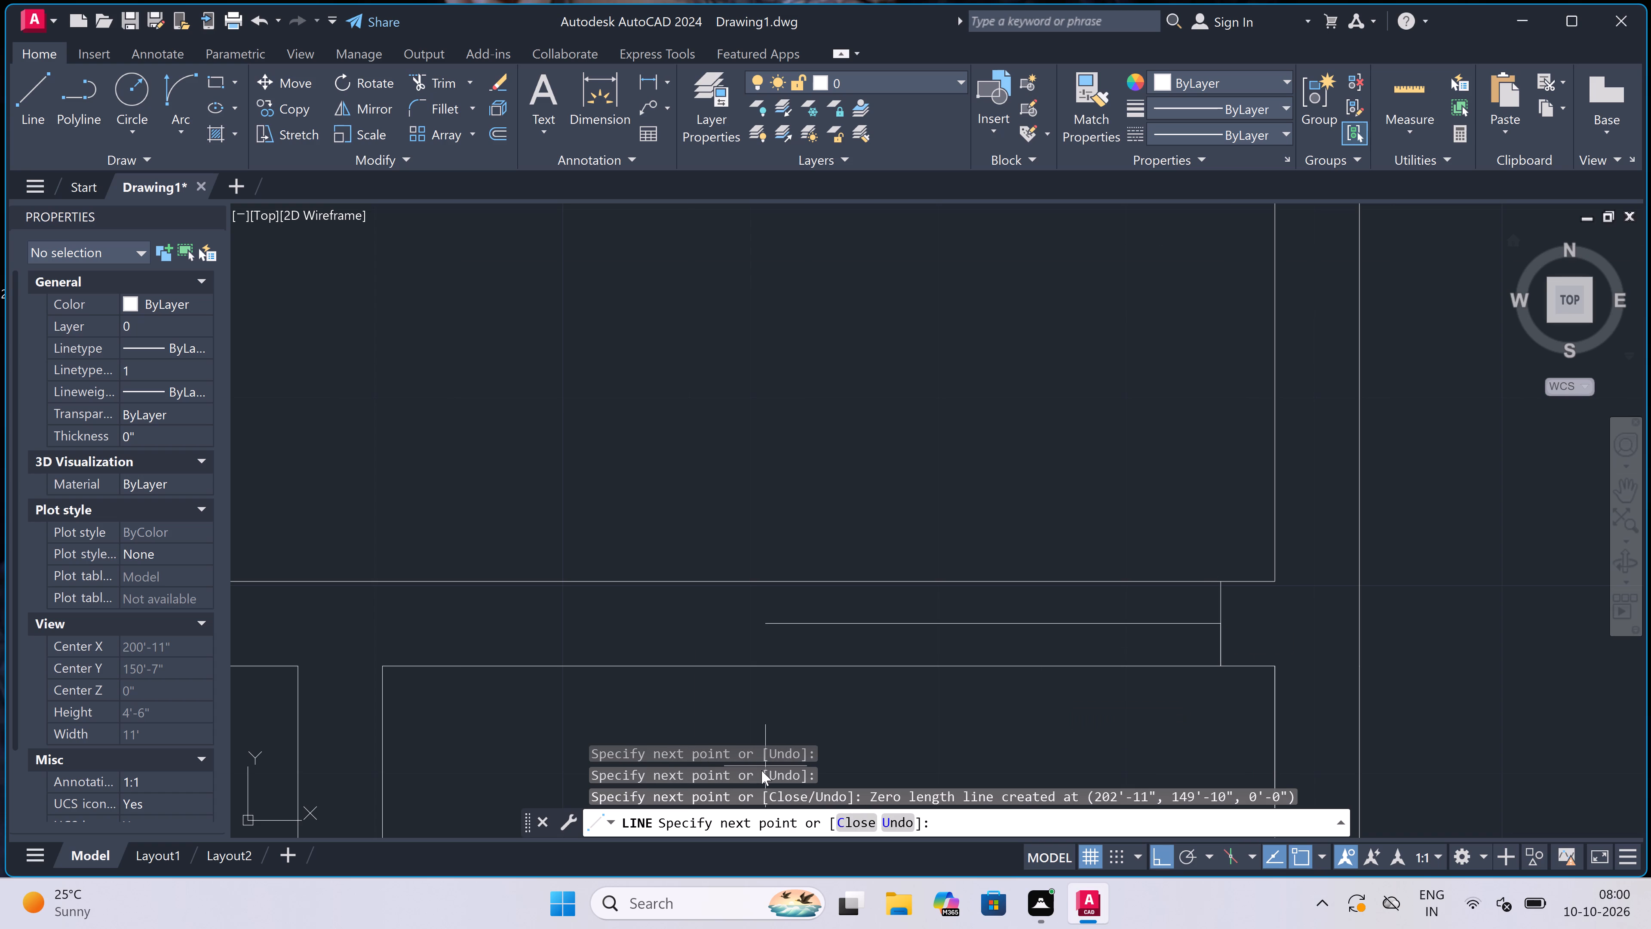
pyautogui.write('2"')
pyautogui.press('space')
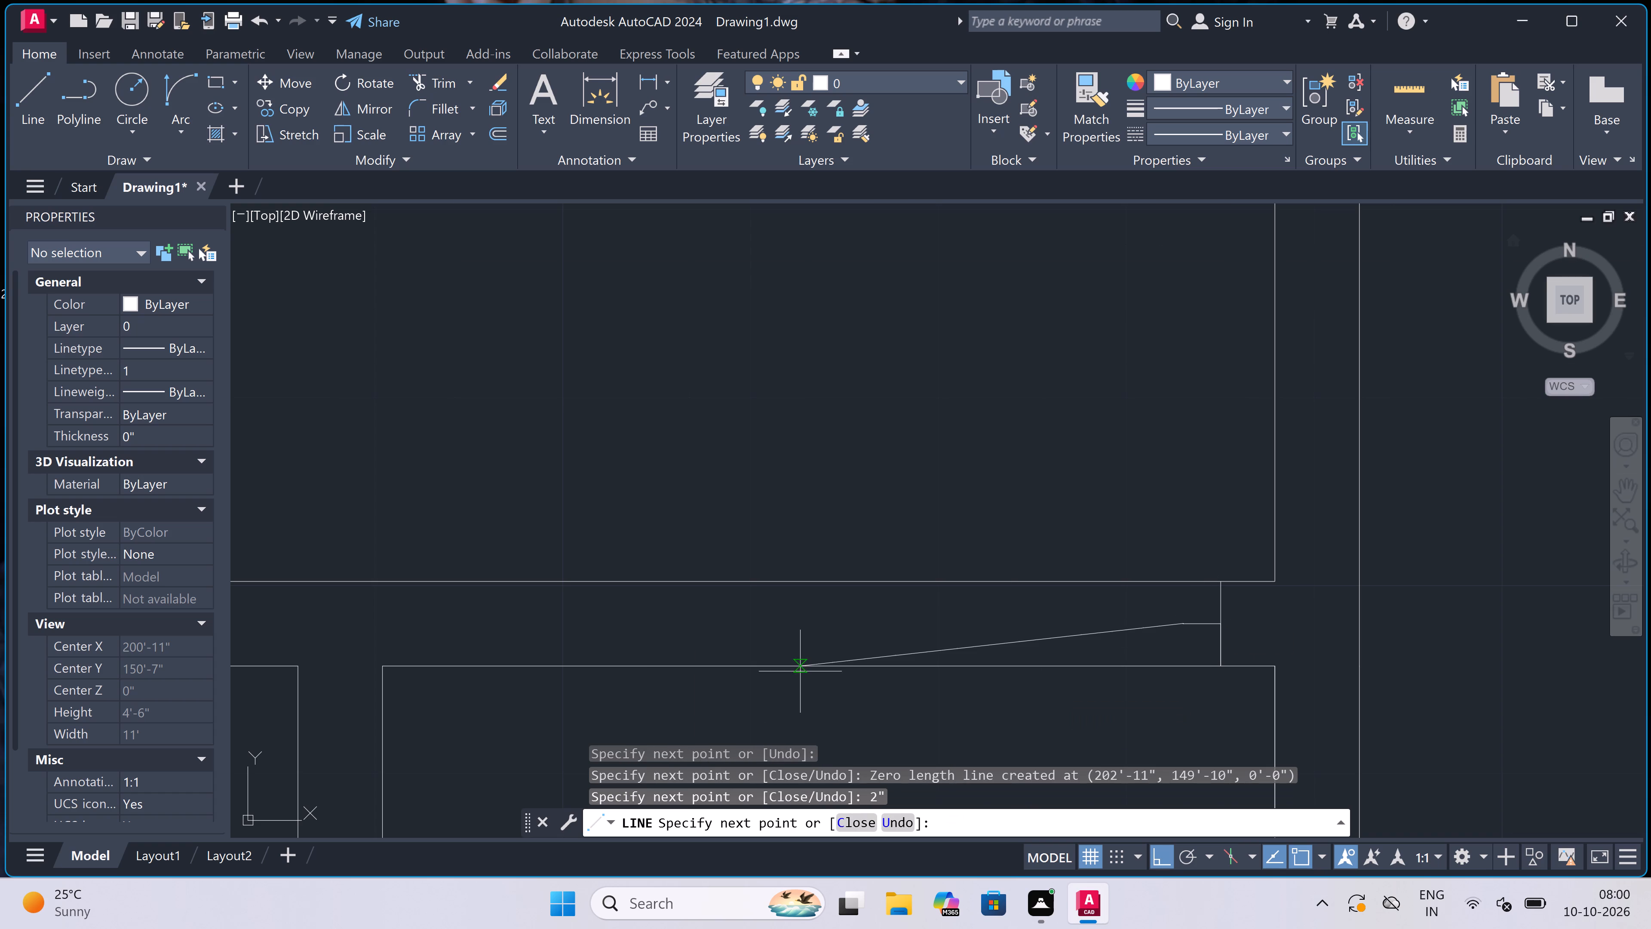
pyautogui.scroll(-3, 881, 553)
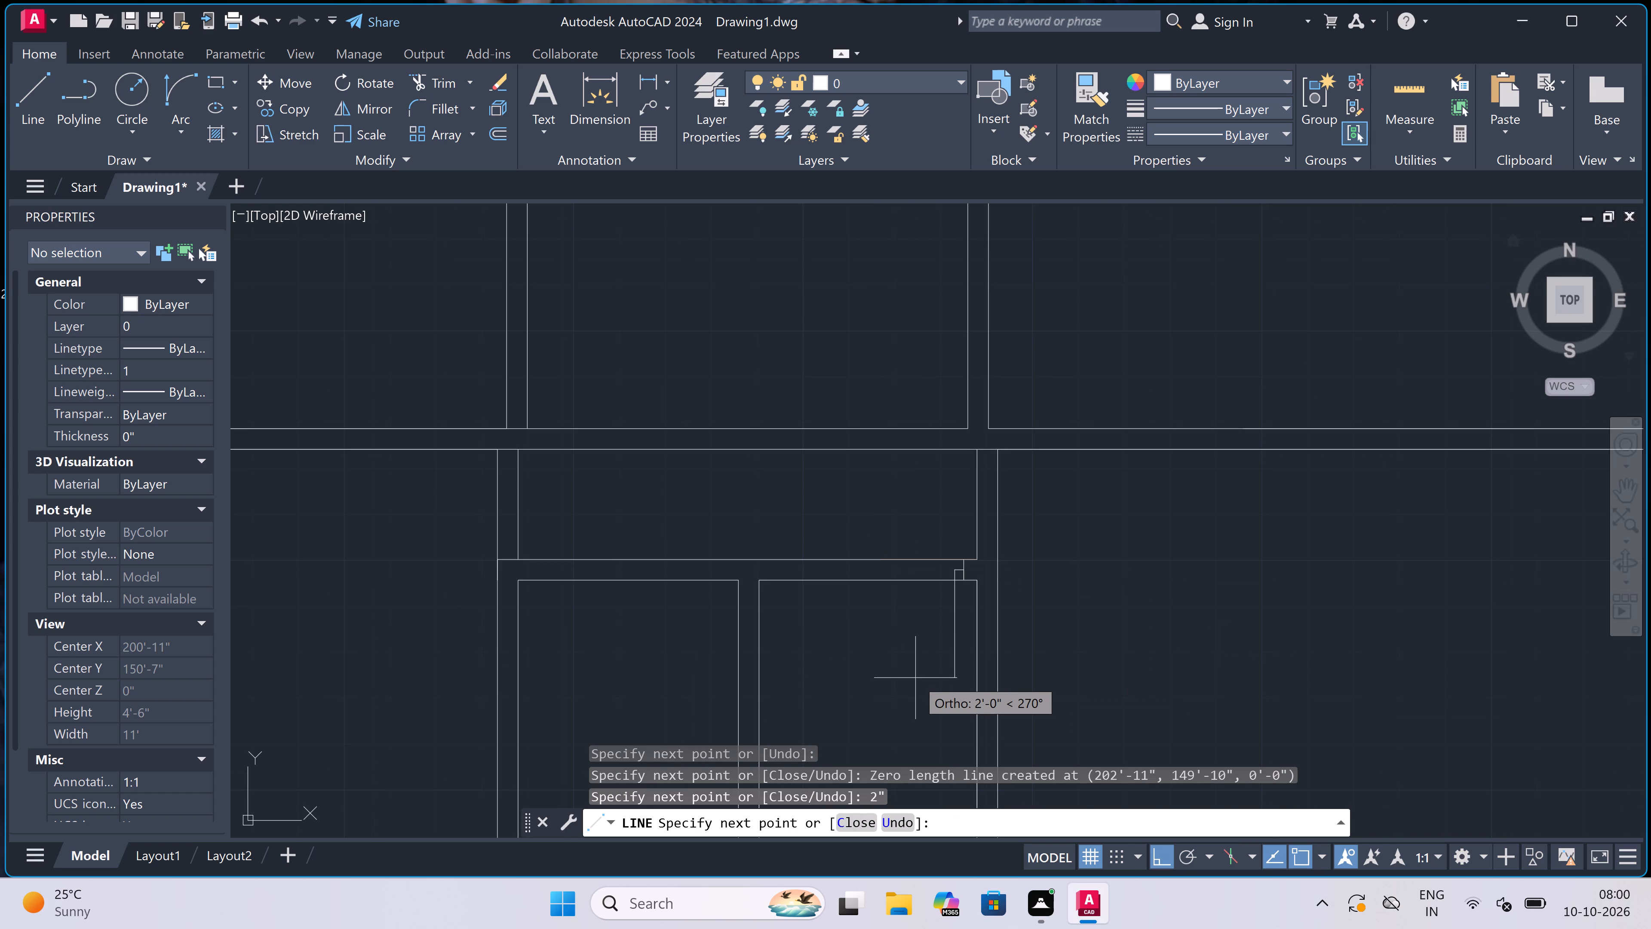
pyautogui.write("2'")
pyautogui.press('space')
pyautogui.press('Escape')
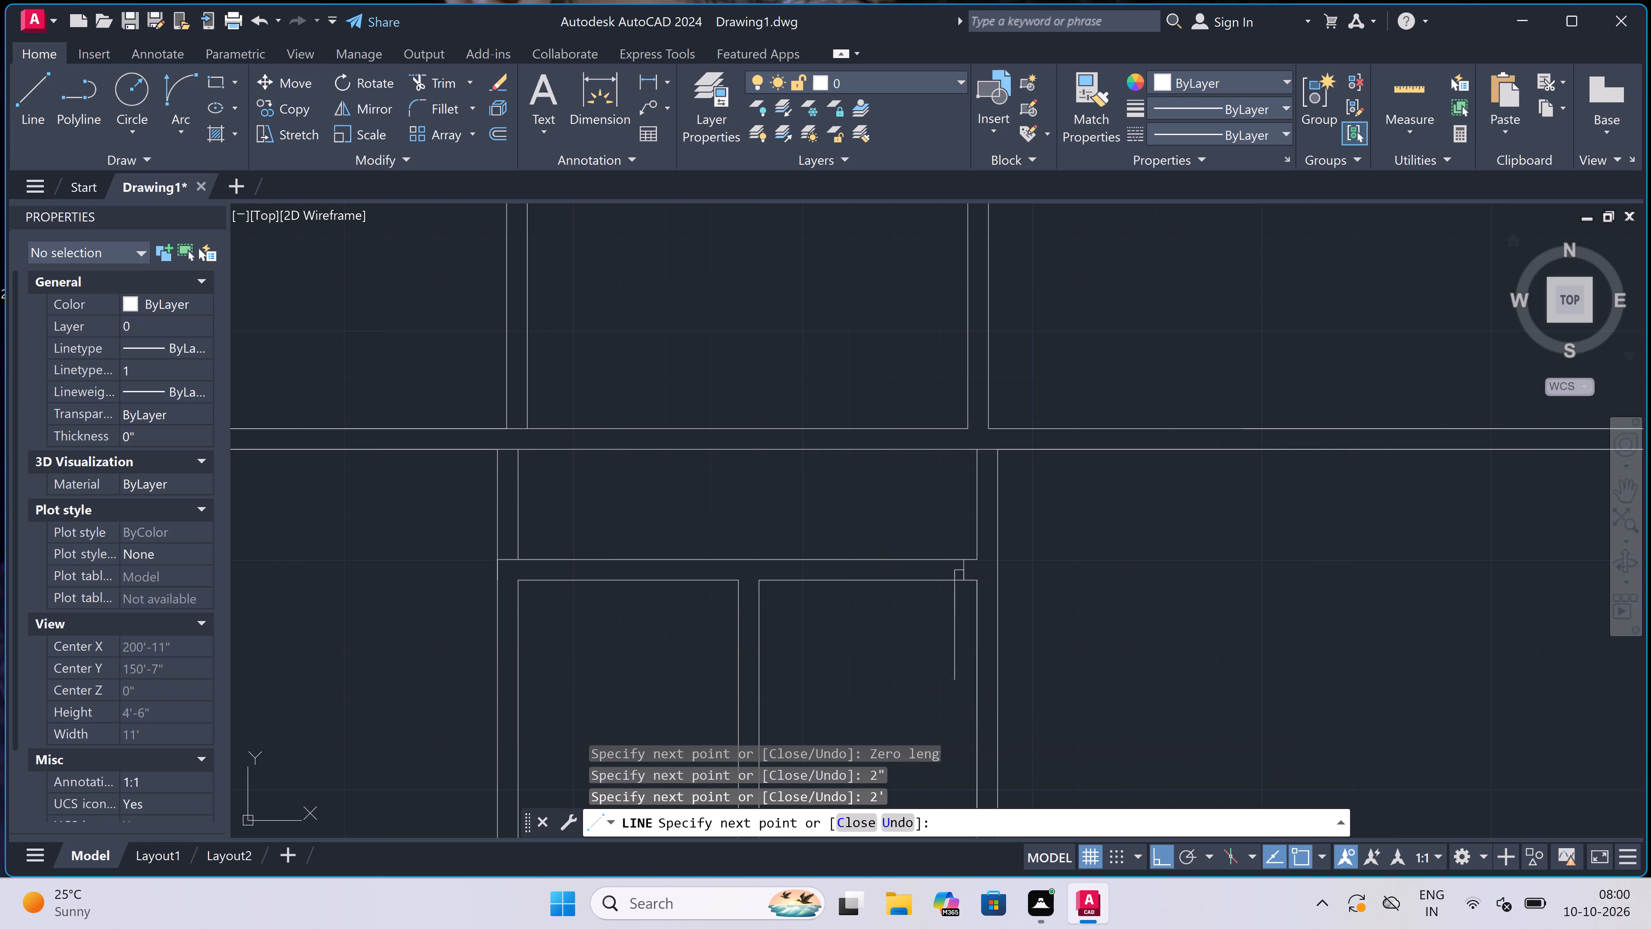
# Draw the opposite jamb across the cross wall above the right small room, with a 2" stop pointing into the opening.
pyautogui.press('space')
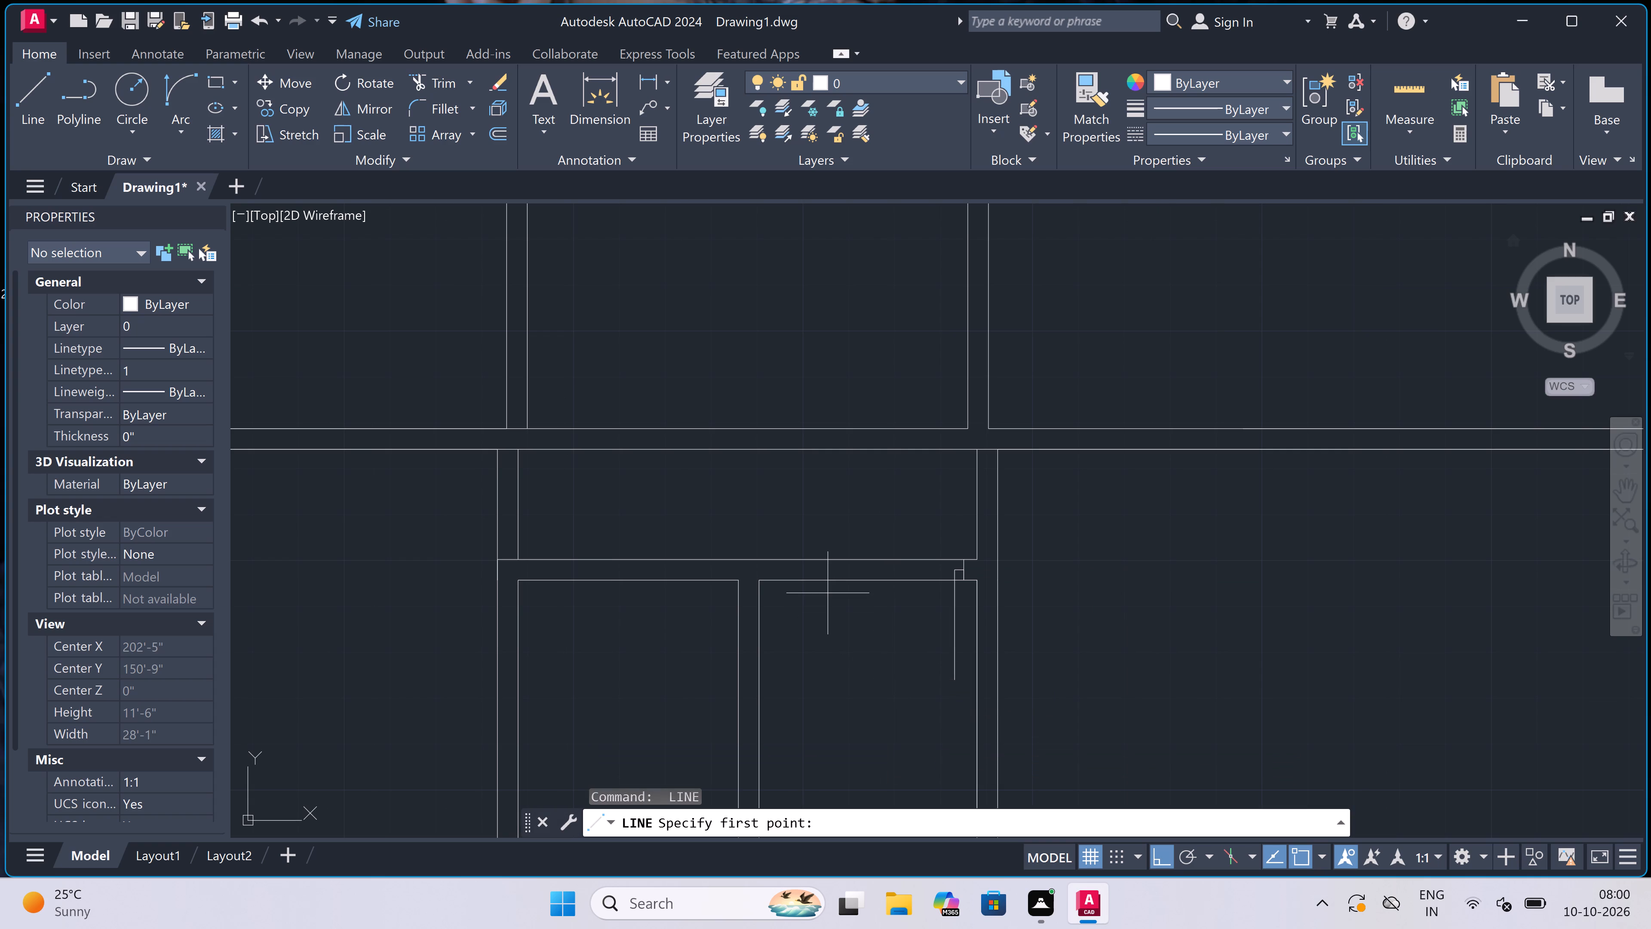
pyautogui.click(853, 580)
pyautogui.doubleClick(855, 557)
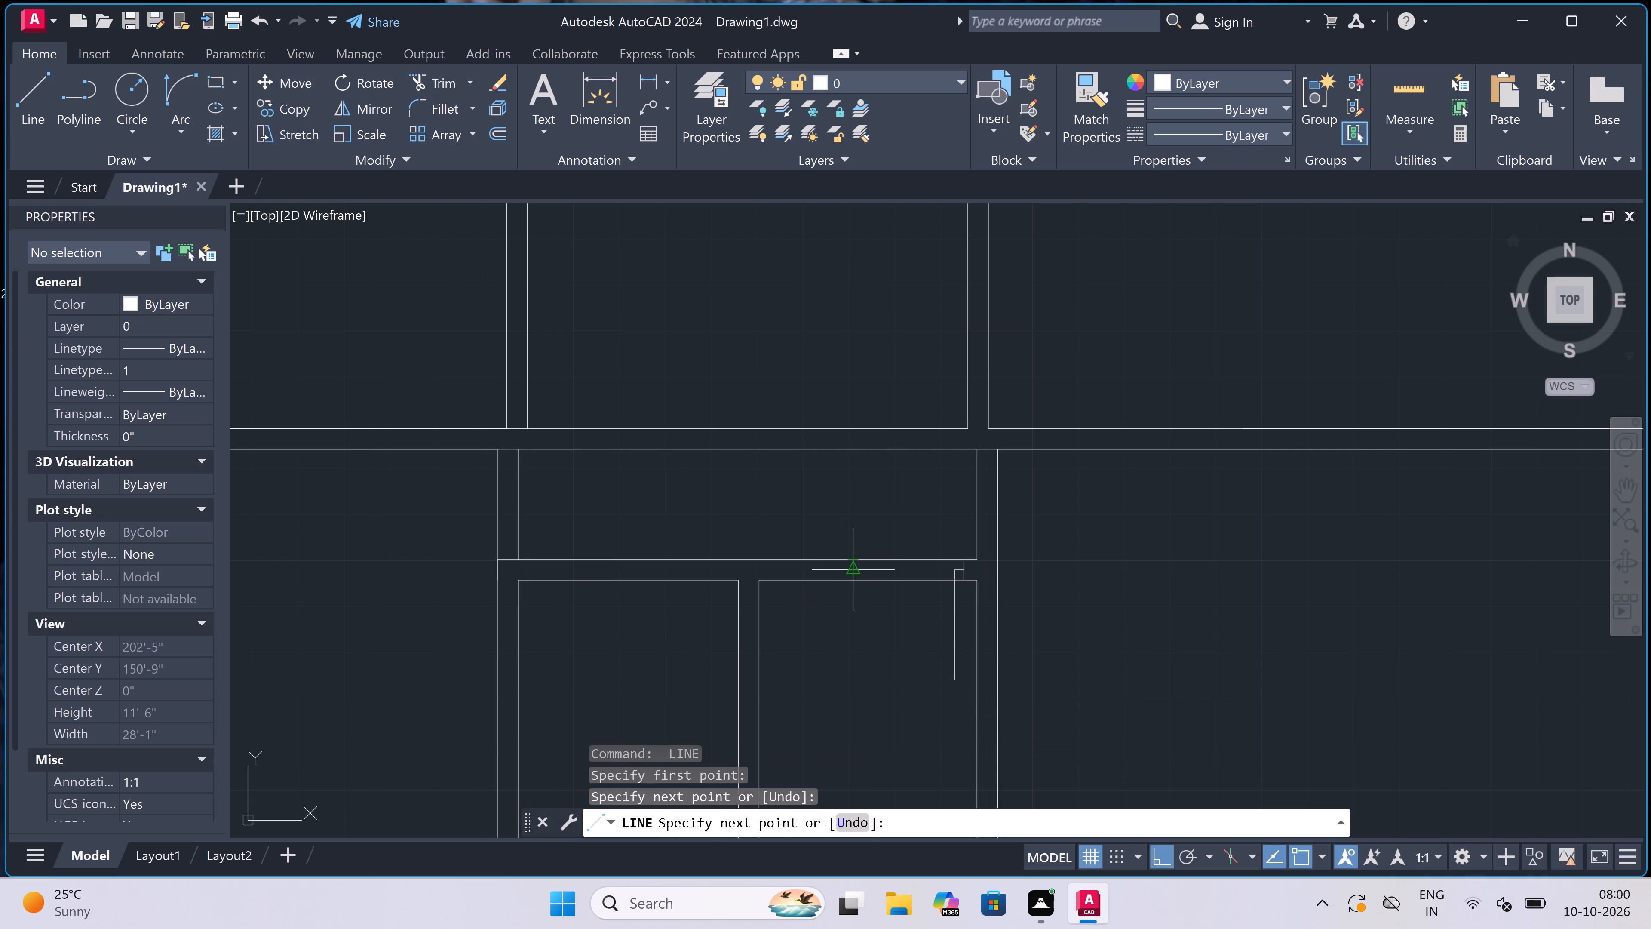
pyautogui.doubleClick(857, 568)
pyautogui.scroll(2, 857, 568)
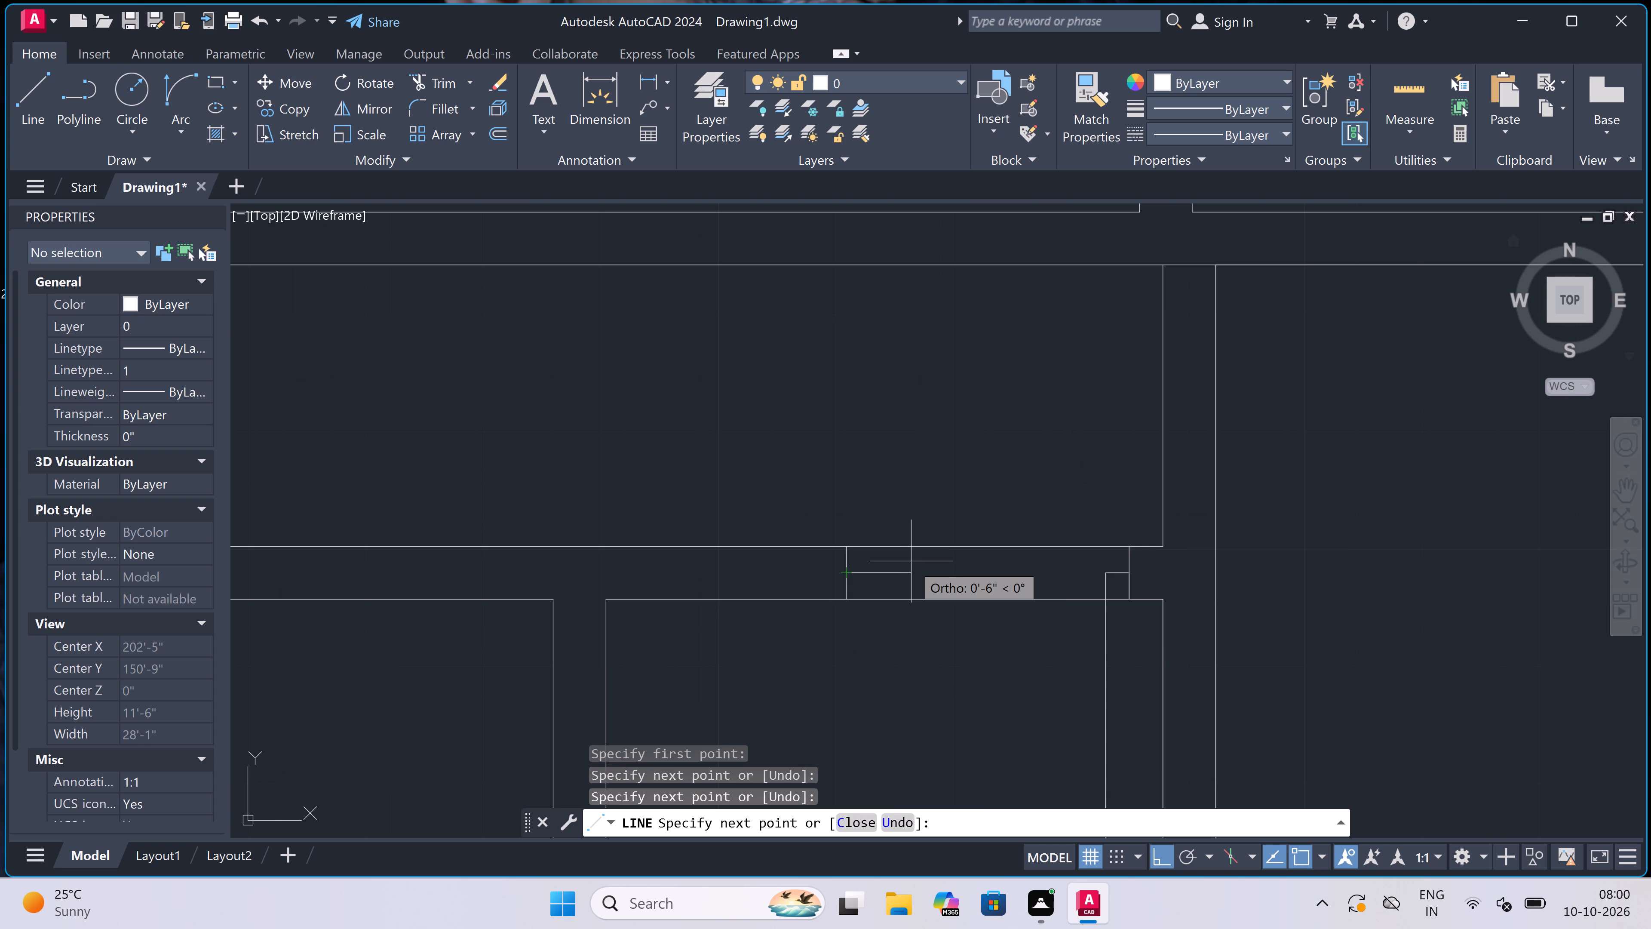
pyautogui.write('2"')
pyautogui.press('space')
pyautogui.press('Escape')
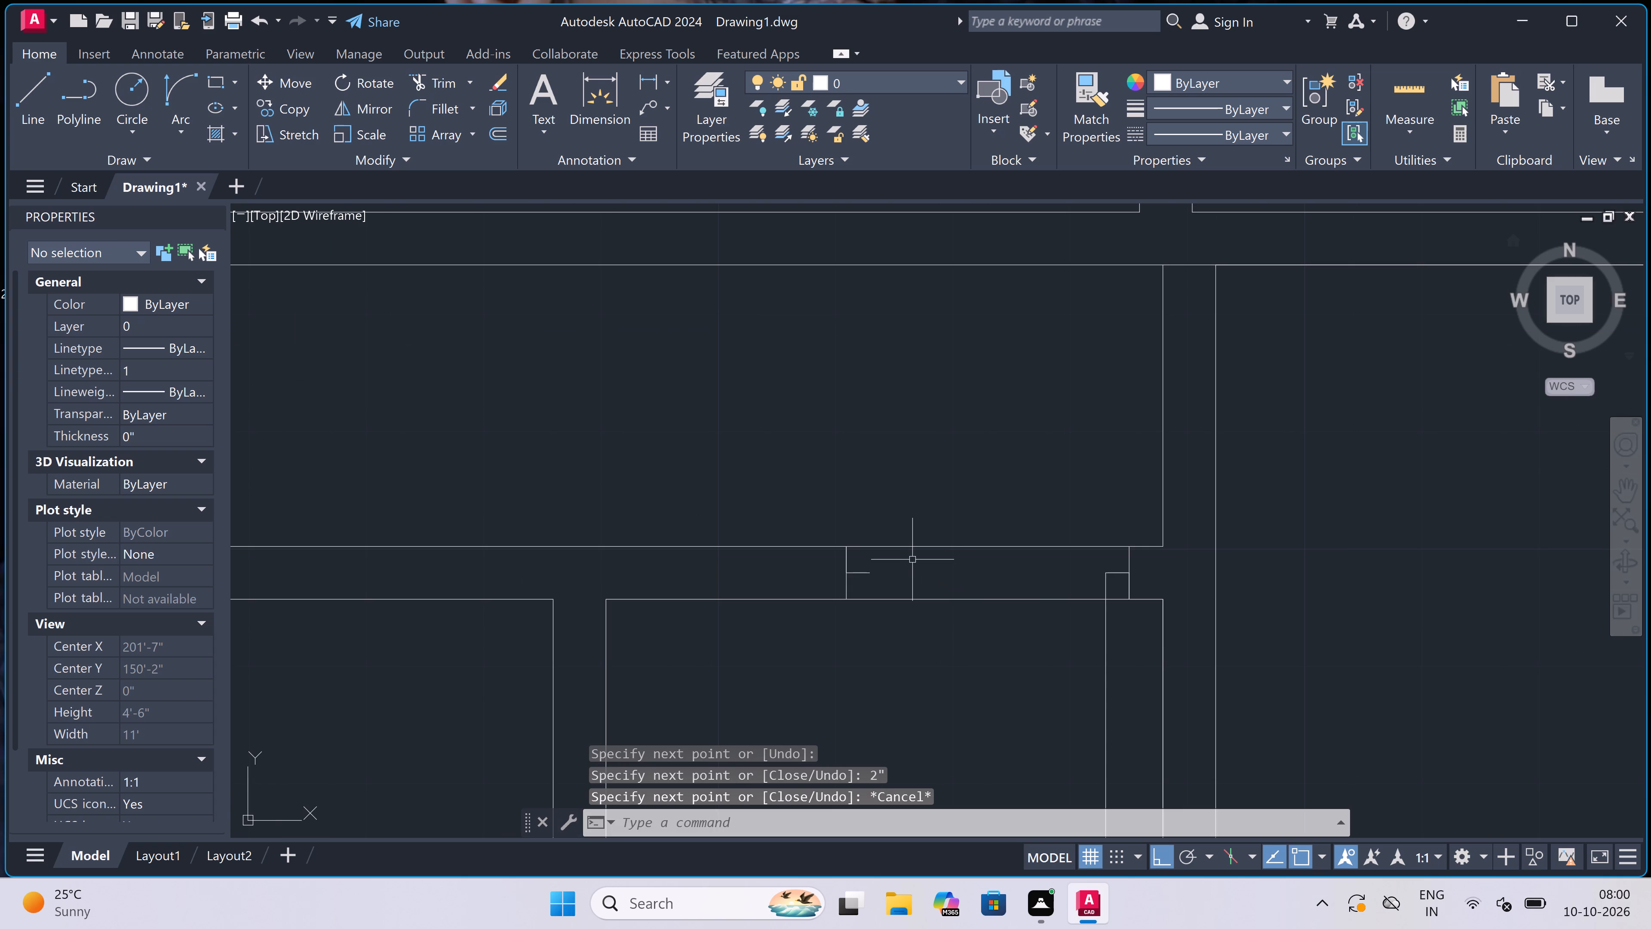
# Draw the door swing arc from the lower end of the 2' leaf to the opposite jamb's stop.
pyautogui.doubleClick(184, 86)
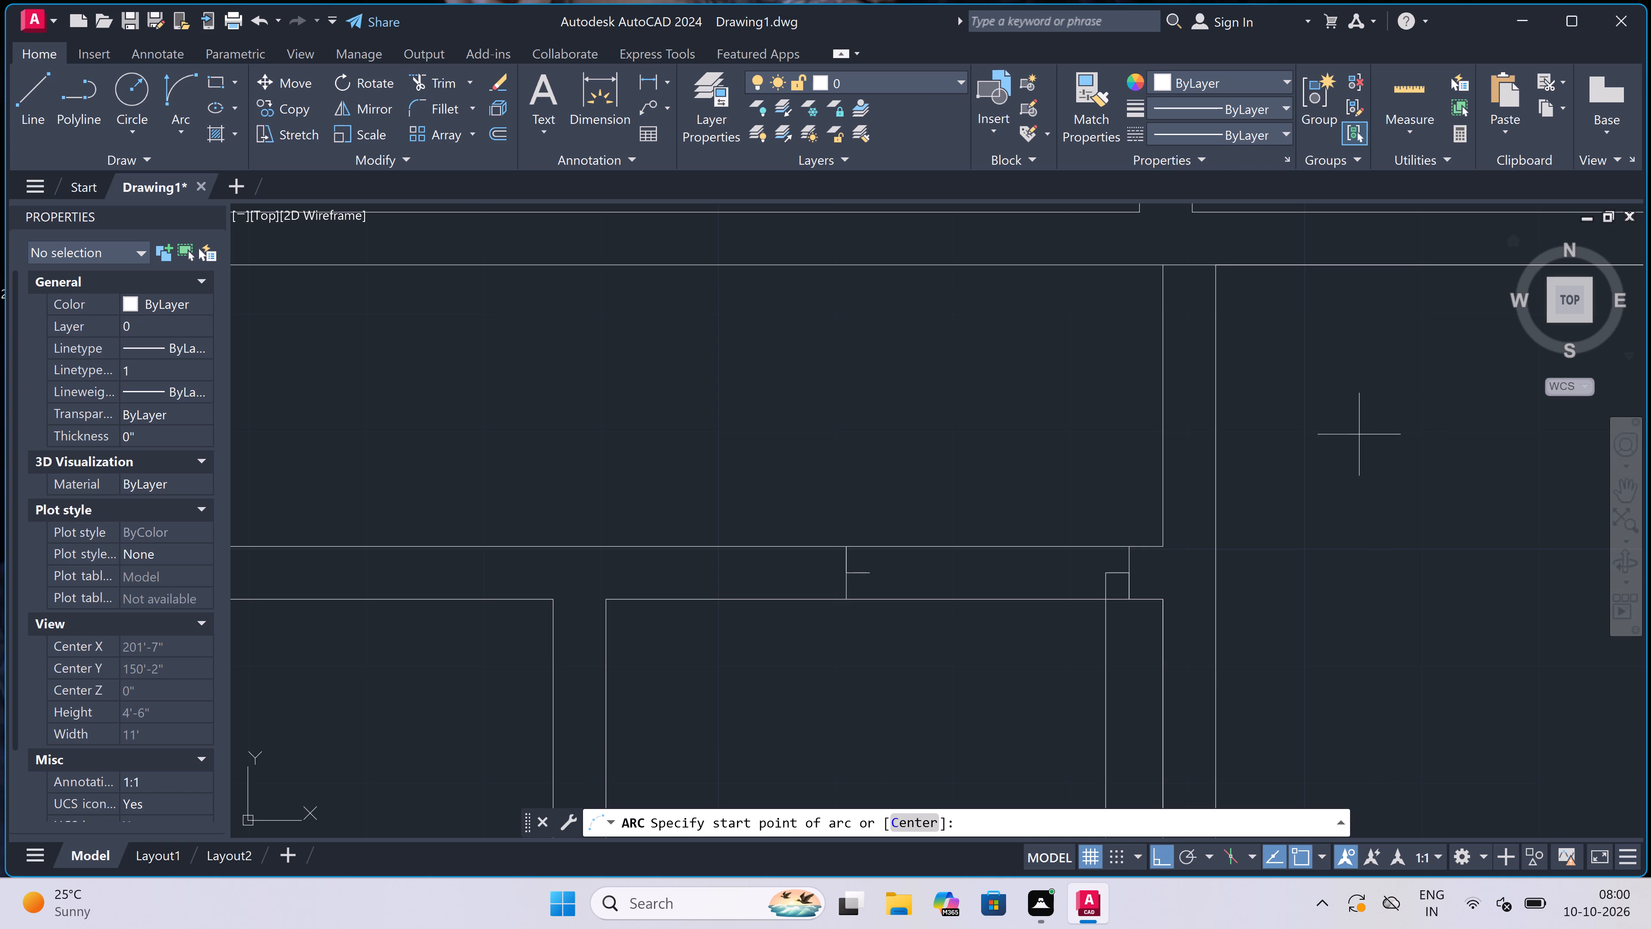
pyautogui.scroll(-3, 983, 573)
pyautogui.scroll(1, 1025, 634)
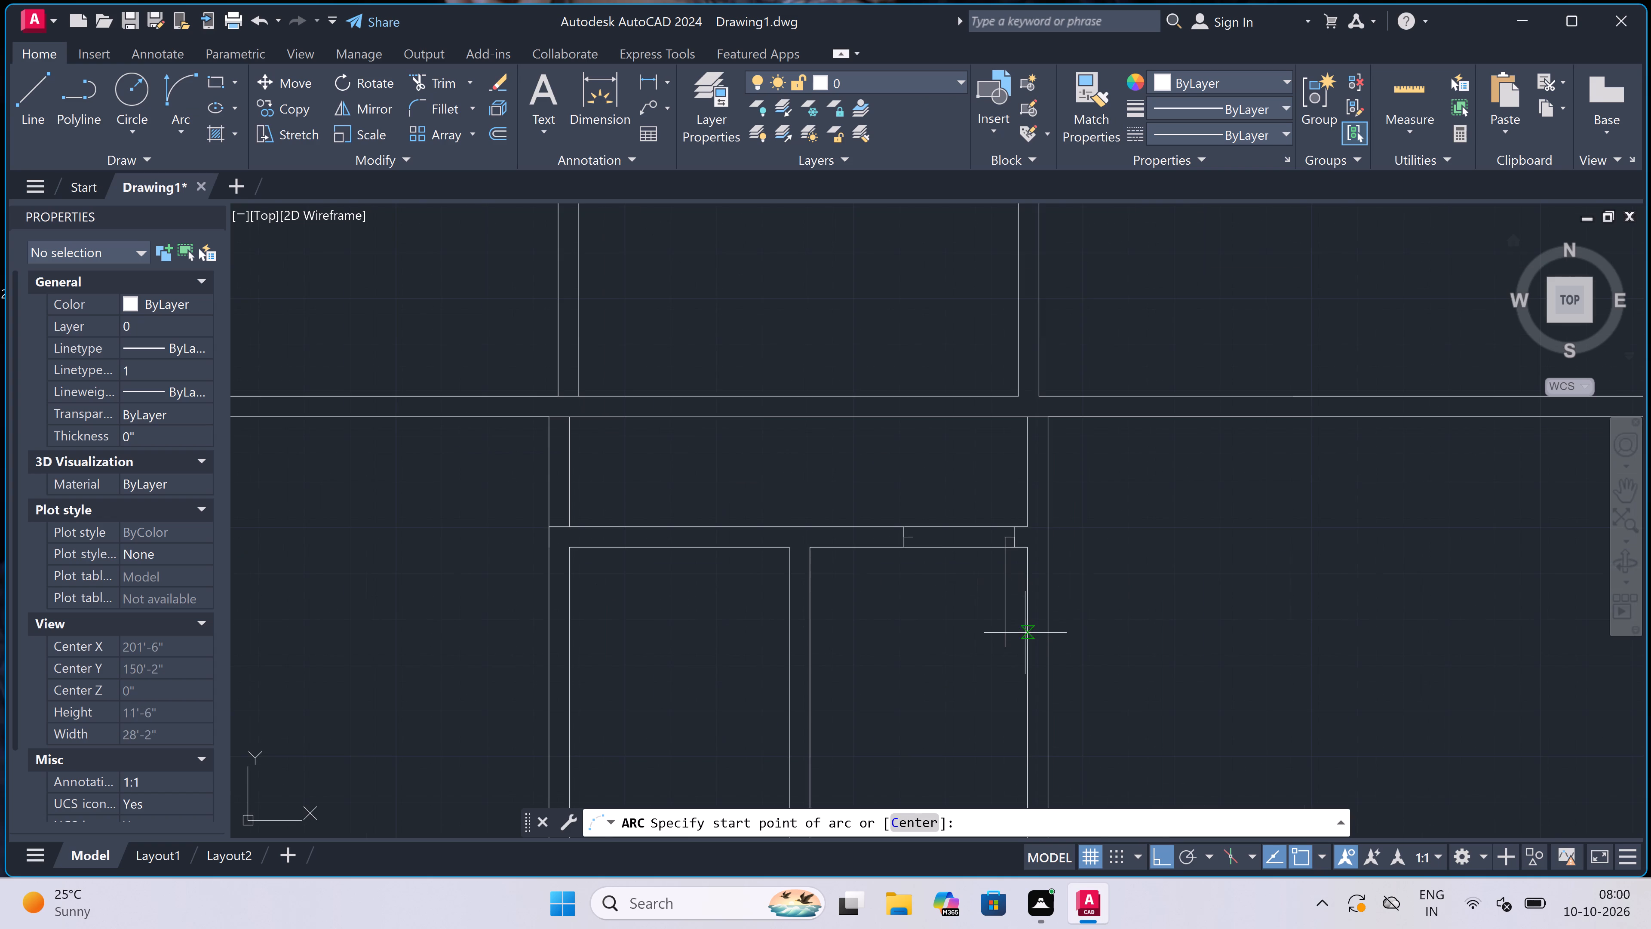
pyautogui.scroll(1, 1011, 647)
pyautogui.click(1009, 647)
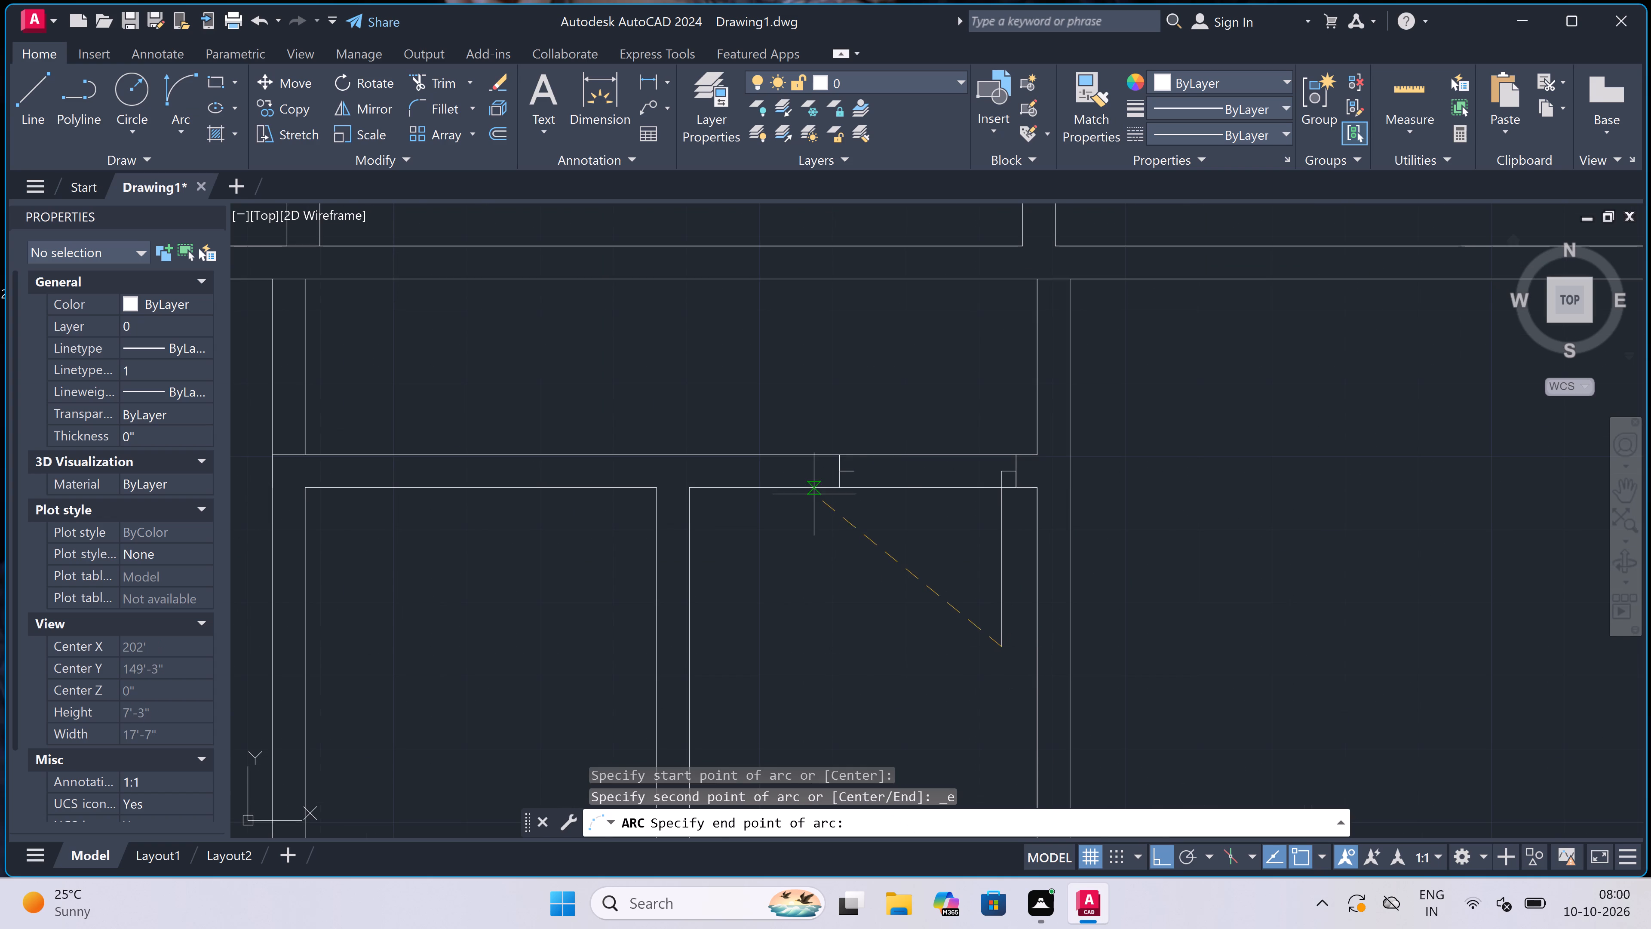
pyautogui.click(850, 468)
pyautogui.click(820, 534)
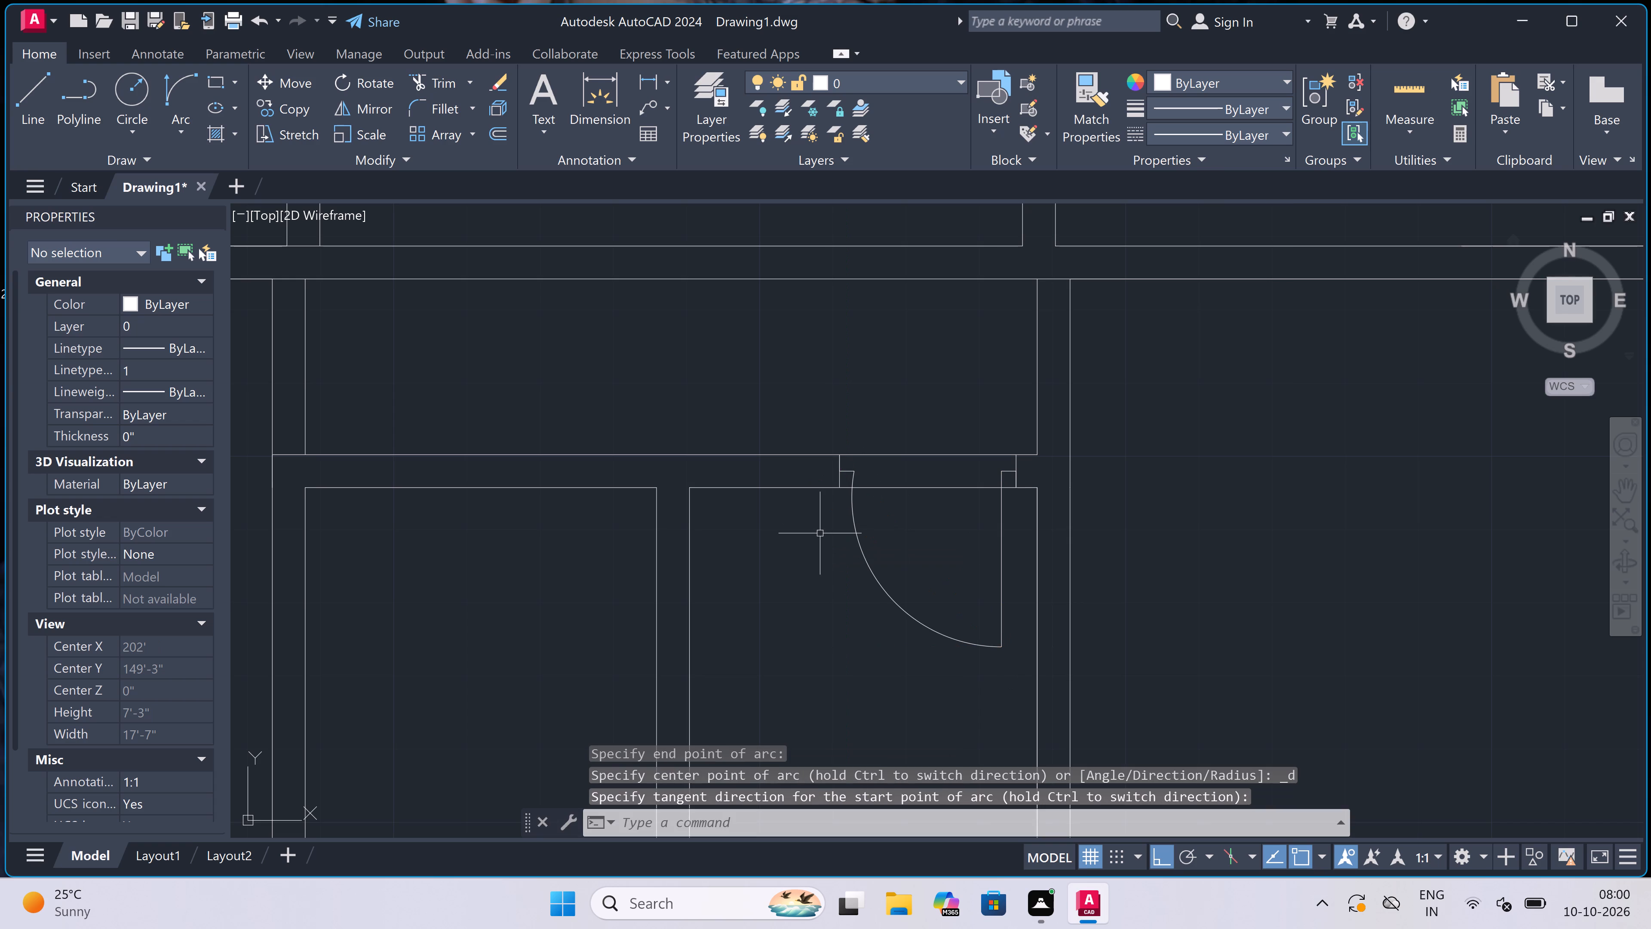
# Trim both cross wall lines between the two jambs to open the right small room's doorway.
pyautogui.press('t')
pyautogui.press('r')
pyautogui.press('space')
pyautogui.click(897, 381)
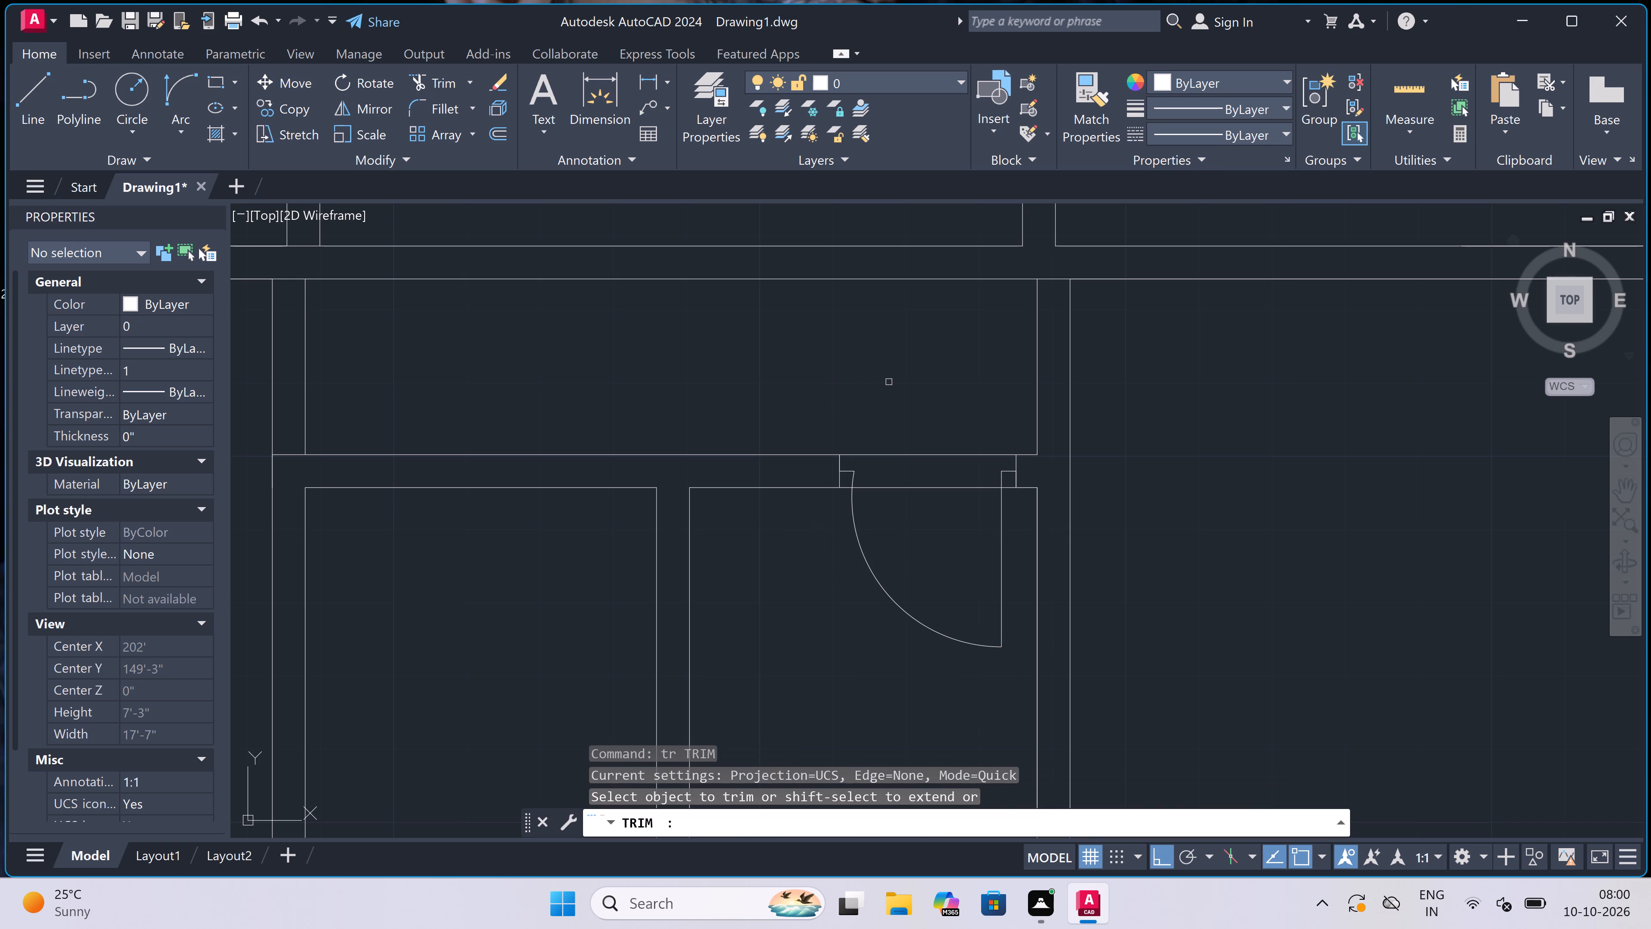
pyautogui.click(948, 485)
pyautogui.doubleClick(947, 512)
pyautogui.click(945, 432)
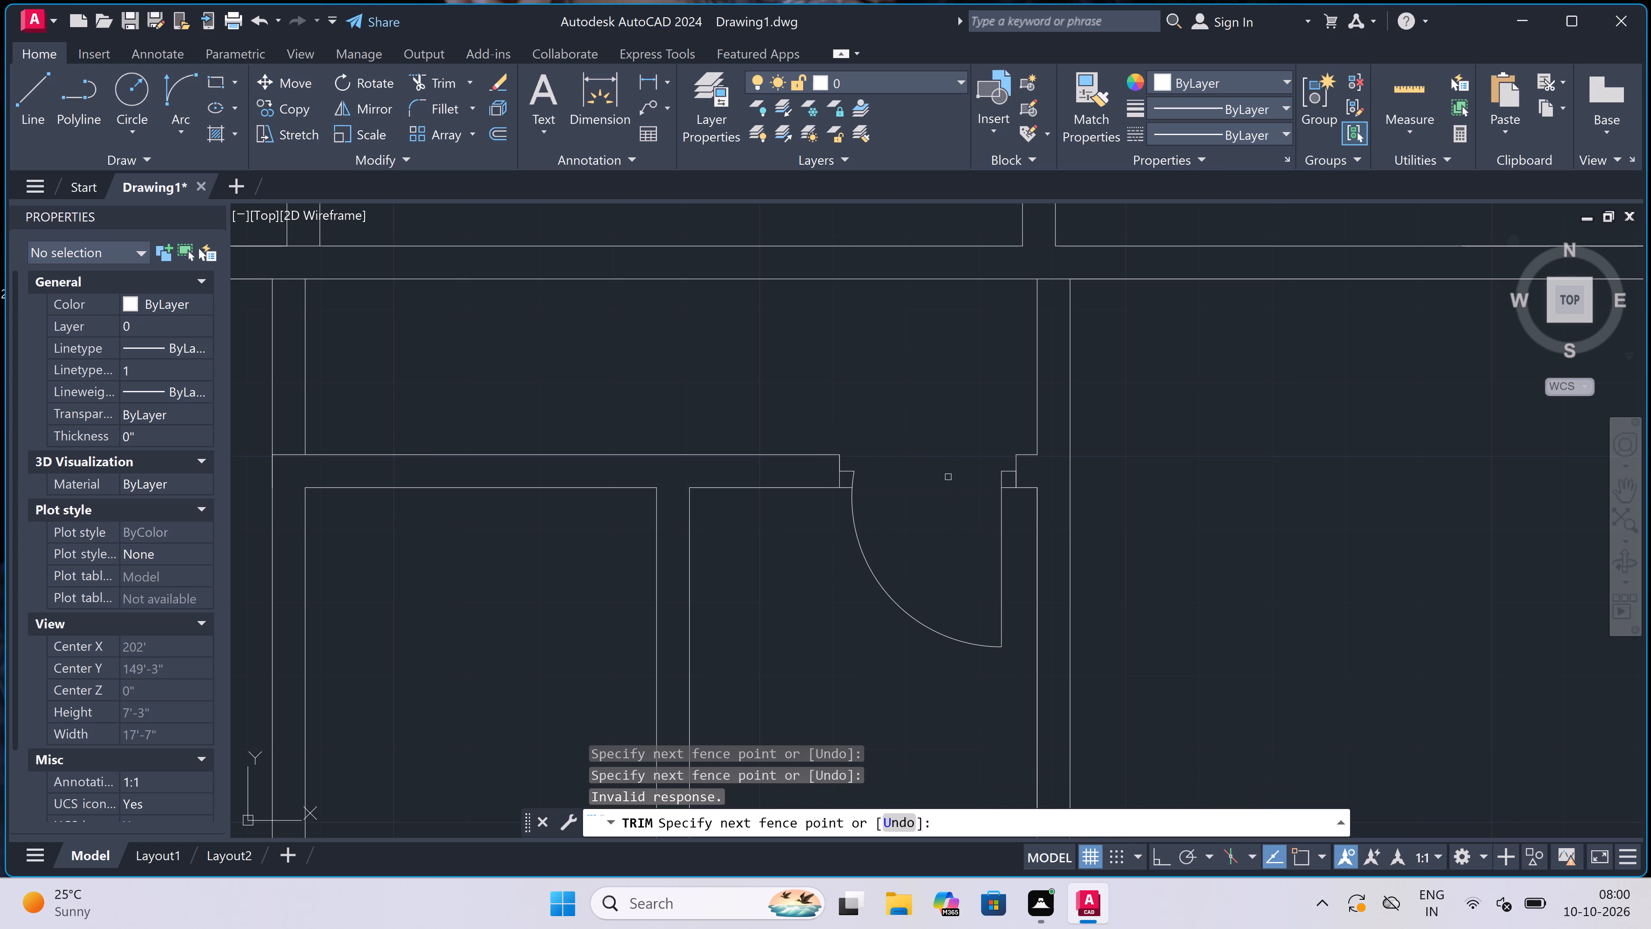
pyautogui.scroll(-3, 945, 432)
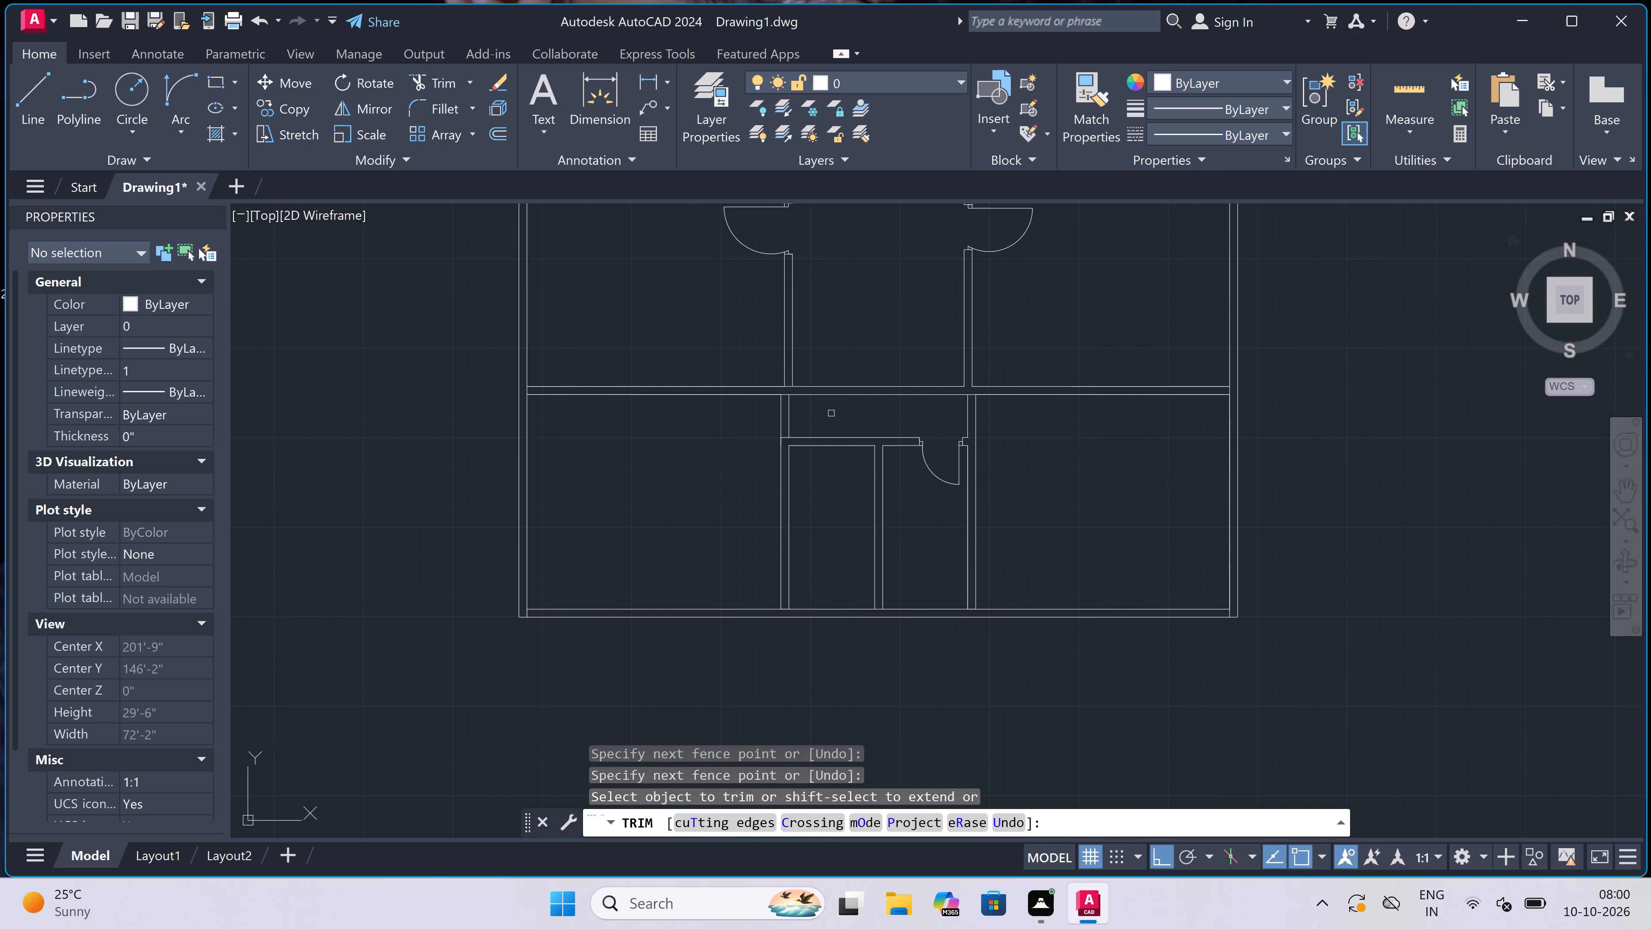
pyautogui.scroll(2, 831, 413)
pyautogui.press('Escape')
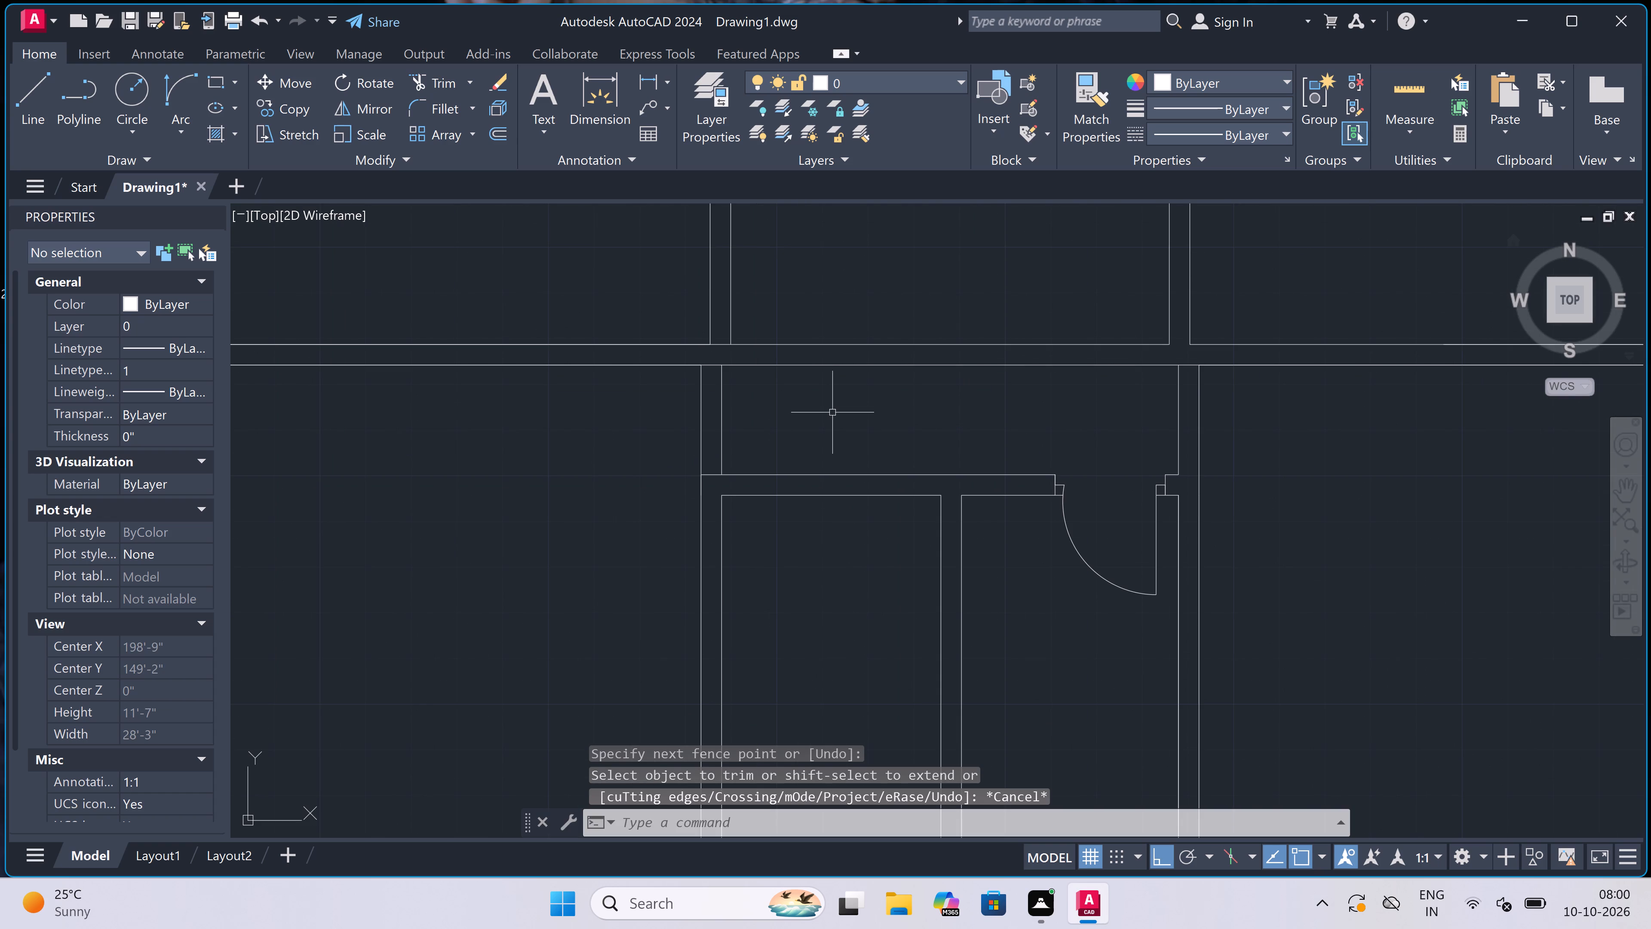
# Draw a door jamb across the cross wall near the left partition, with a 2" stop from its midpoint and a 2' leaf downward.
pyautogui.write('l')
pyautogui.press('space')
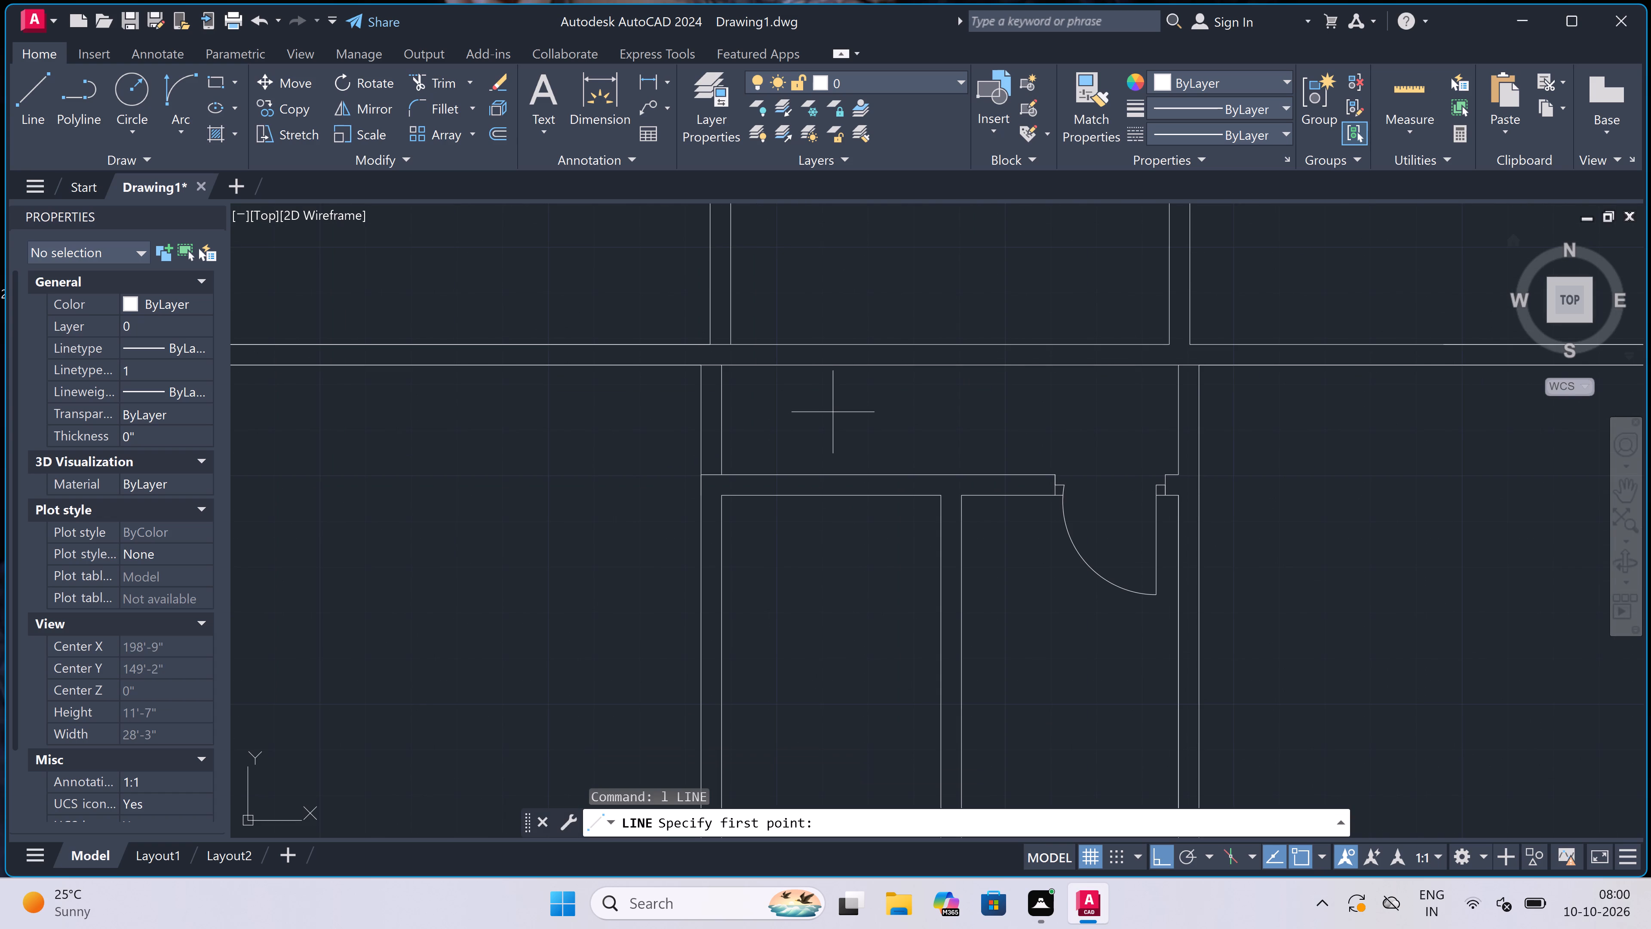
pyautogui.scroll(-2, 833, 412)
pyautogui.scroll(2, 815, 444)
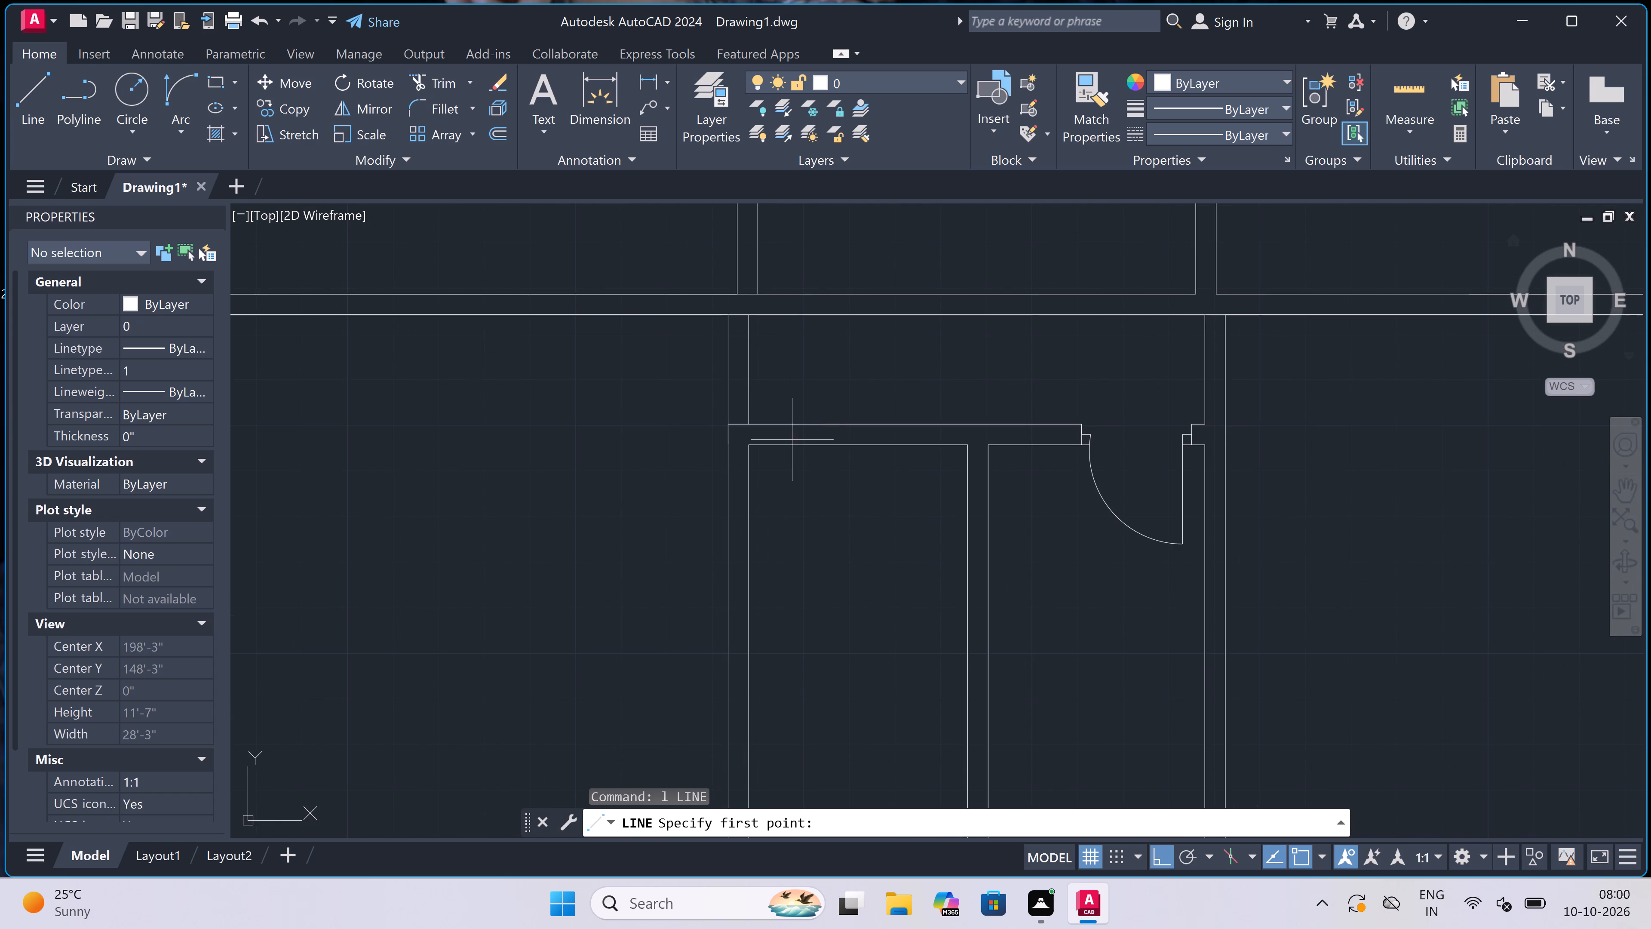
pyautogui.scroll(1, 773, 418)
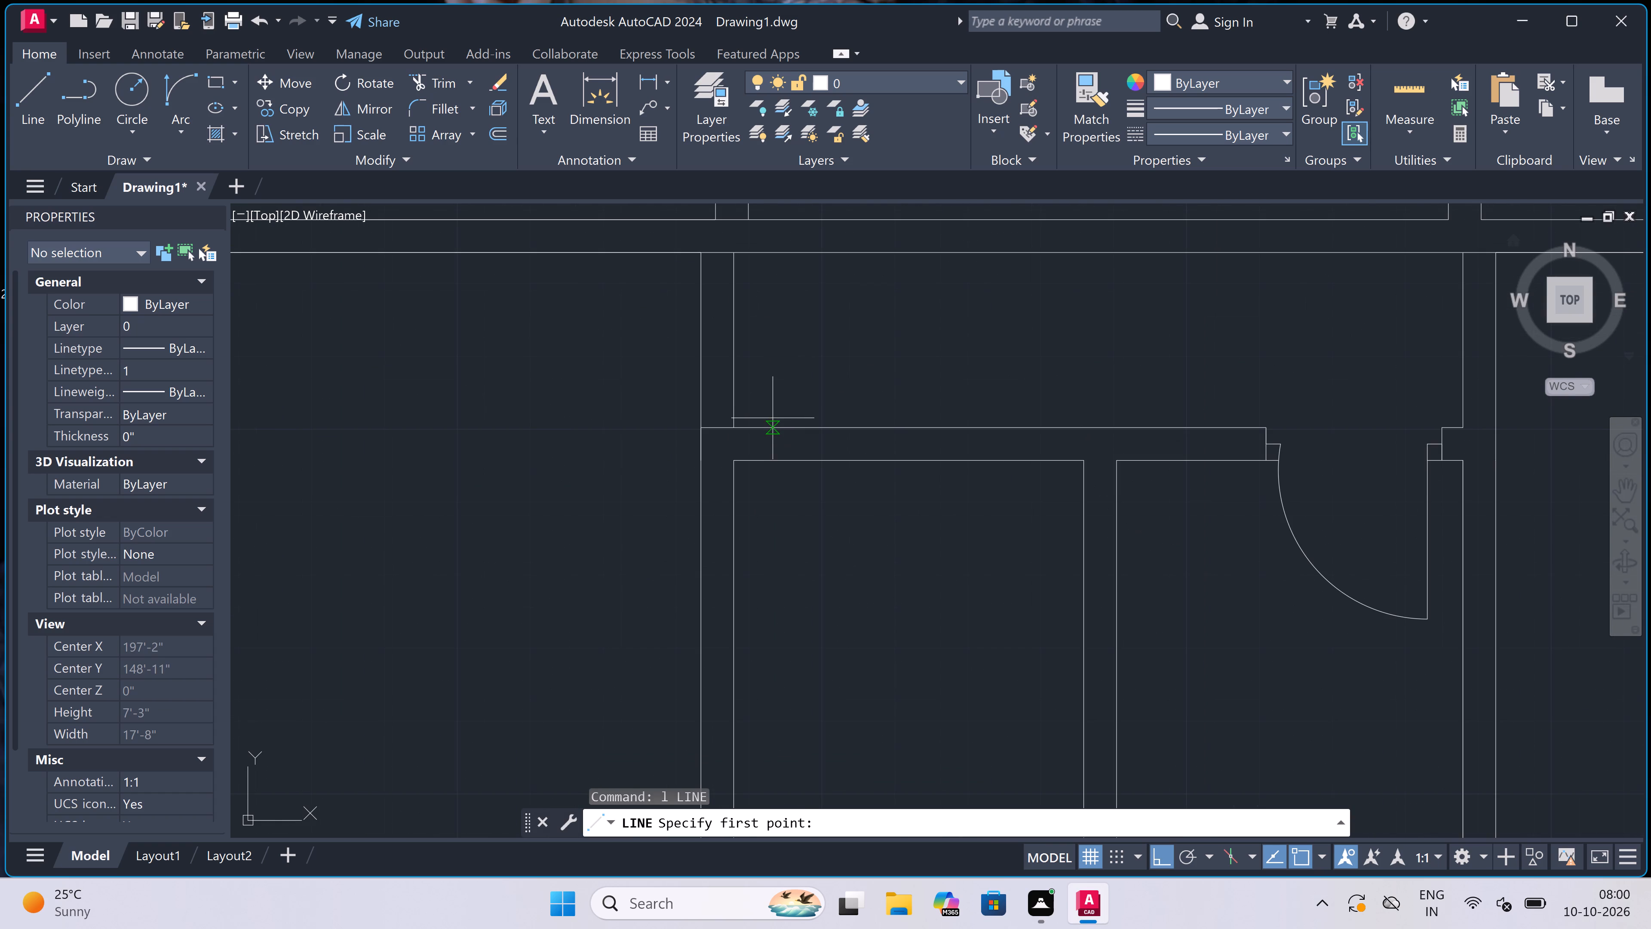
pyautogui.click(752, 431)
pyautogui.click(752, 466)
pyautogui.scroll(2, 754, 443)
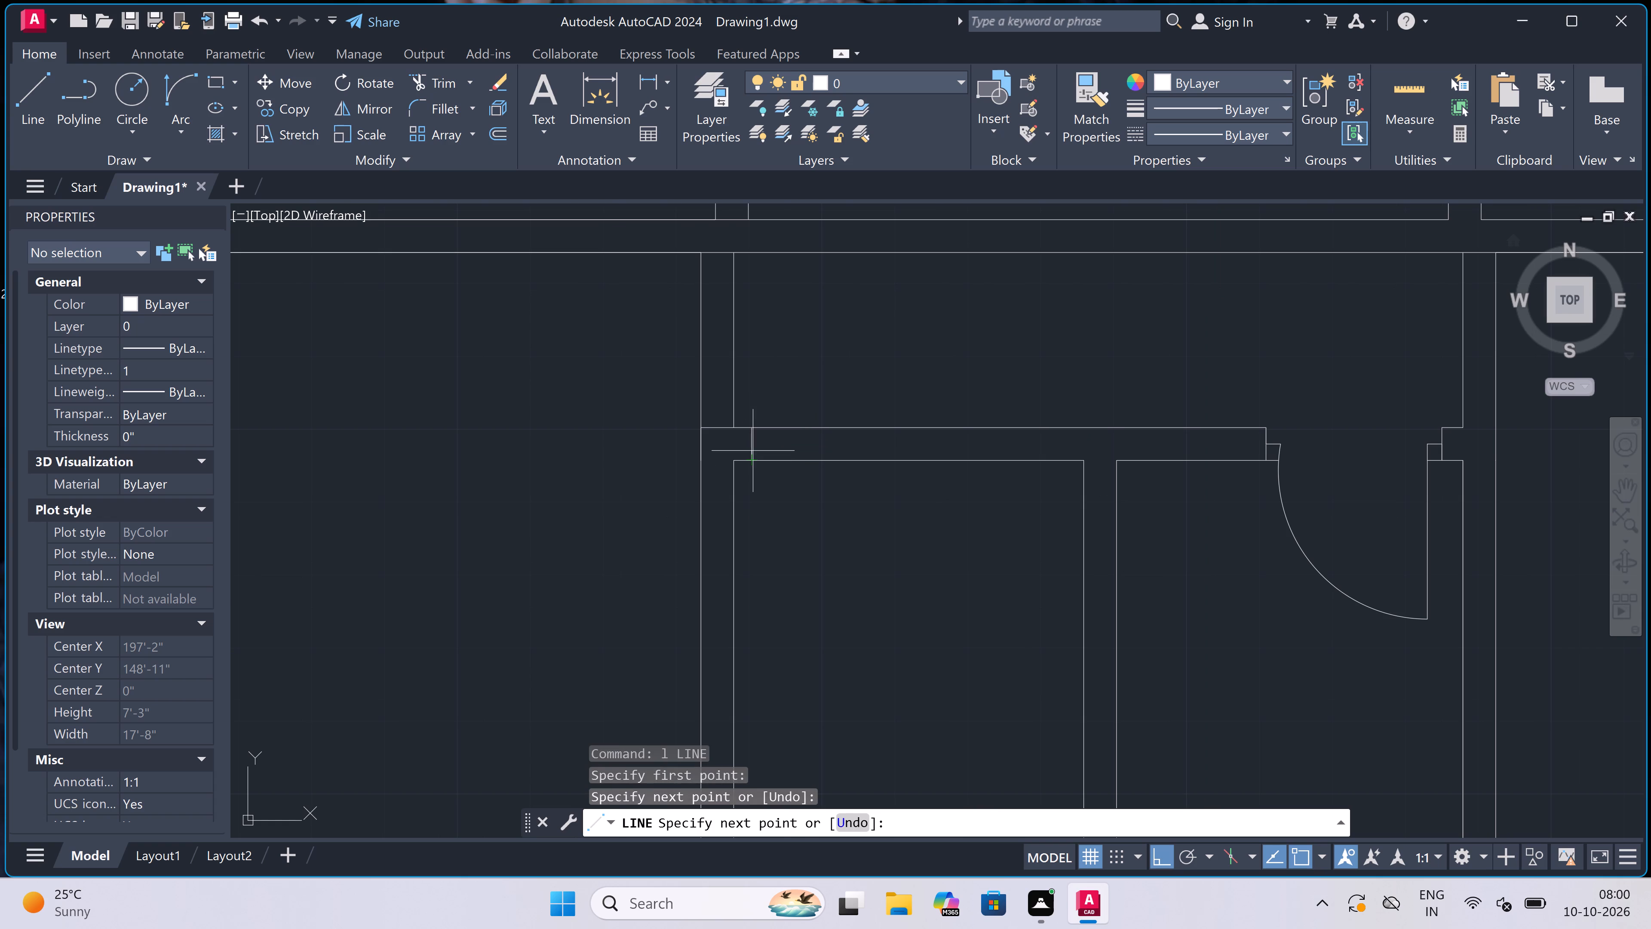
pyautogui.click(754, 443)
pyautogui.write('2"')
pyautogui.press('space')
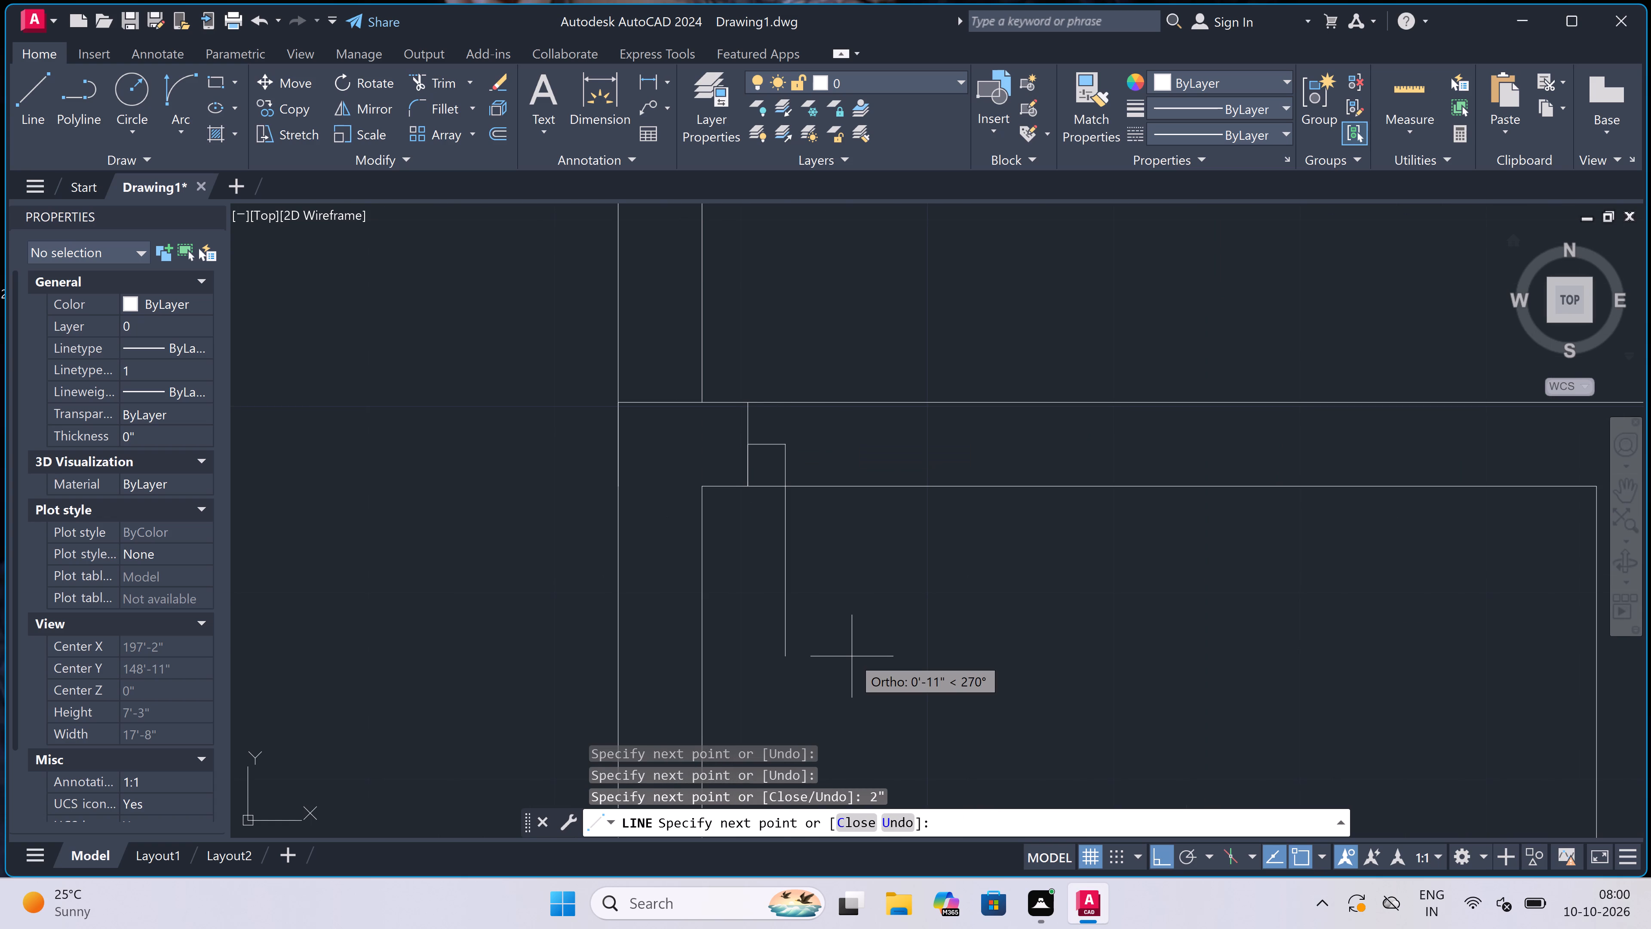
pyautogui.write("2'")
pyautogui.press('space')
pyautogui.press('Escape')
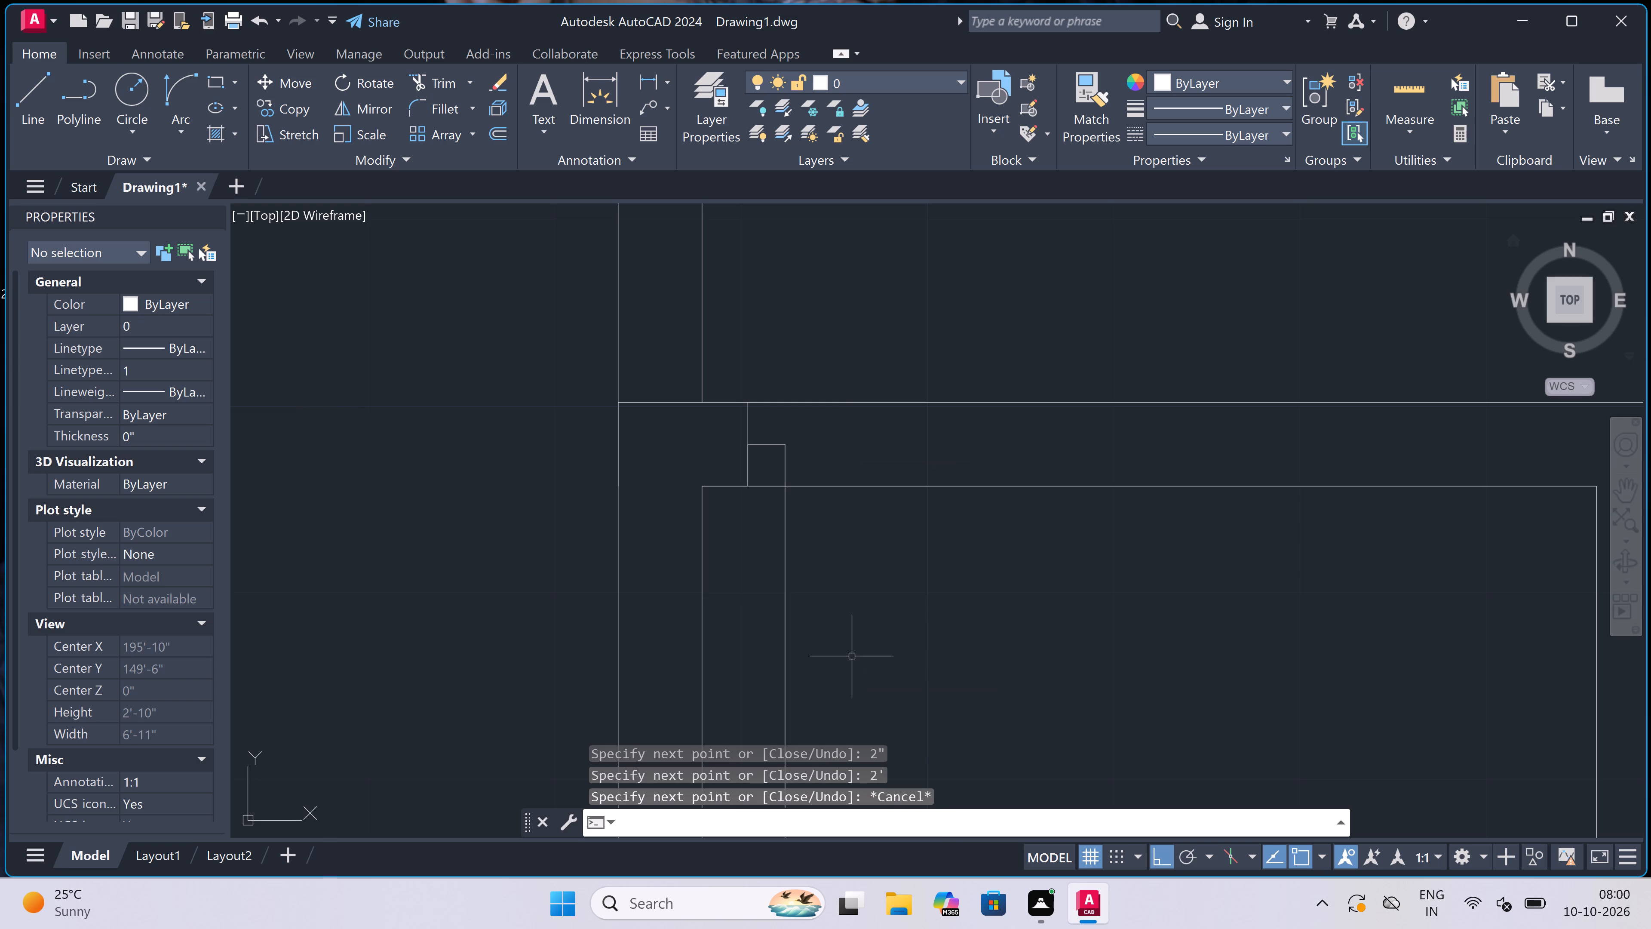
# Draw the opposite jamb across the cross wall above the left small room, with a 2" stop pointing left into the opening.
pyautogui.press('space')
pyautogui.scroll(-2, 925, 345)
pyautogui.scroll(1, 973, 373)
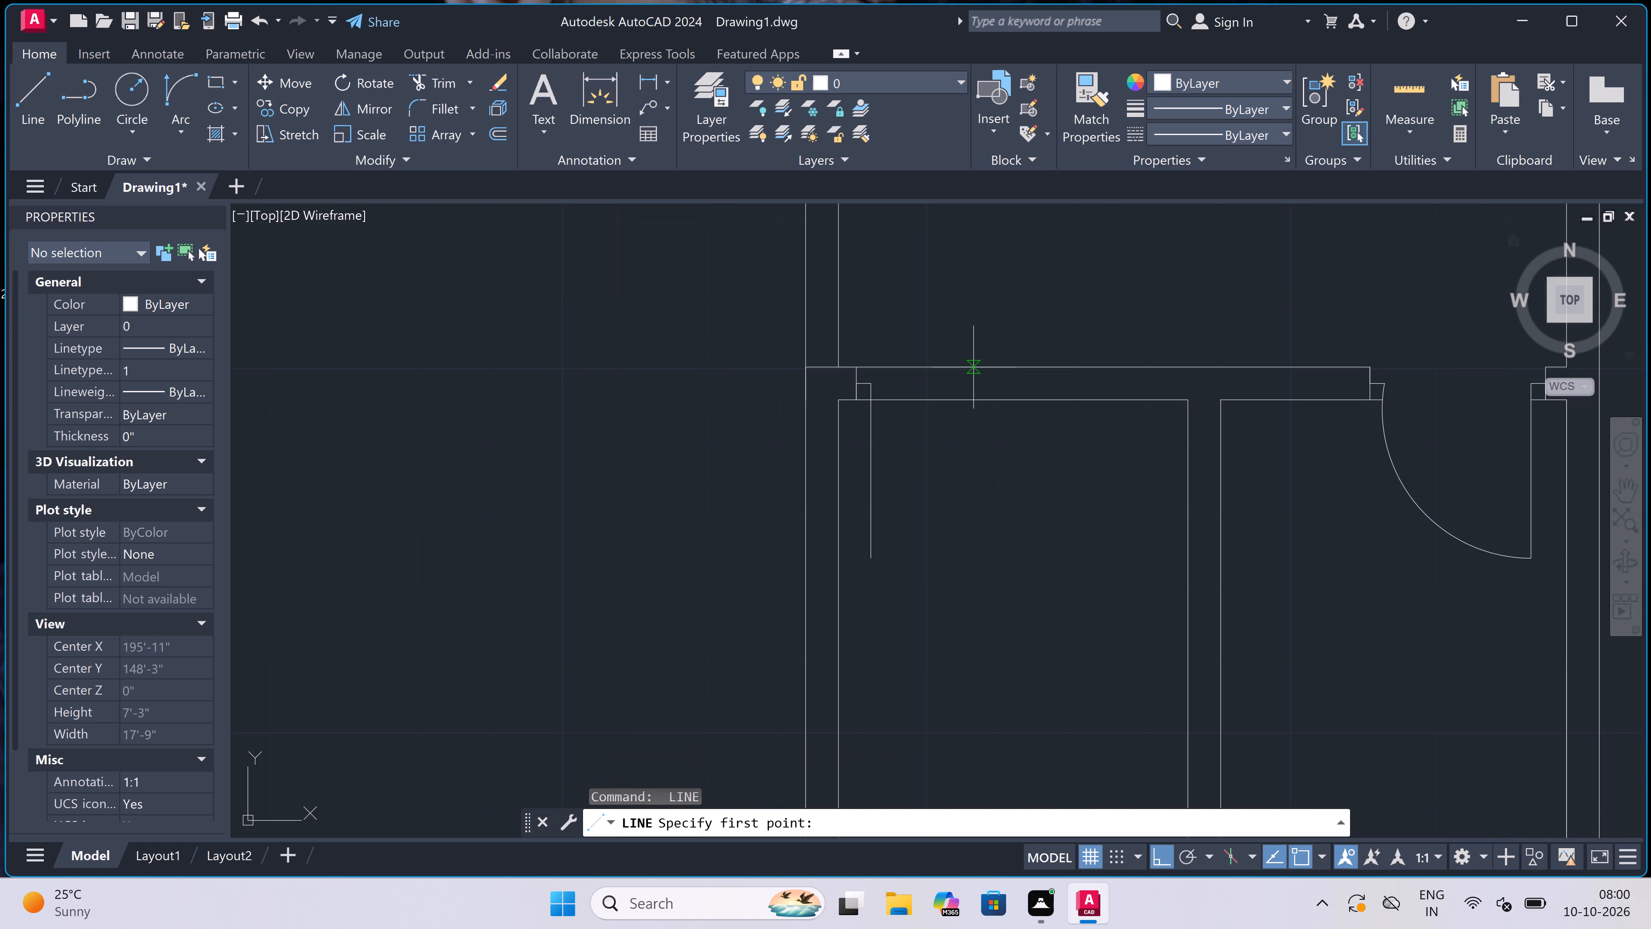
pyautogui.click(1017, 409)
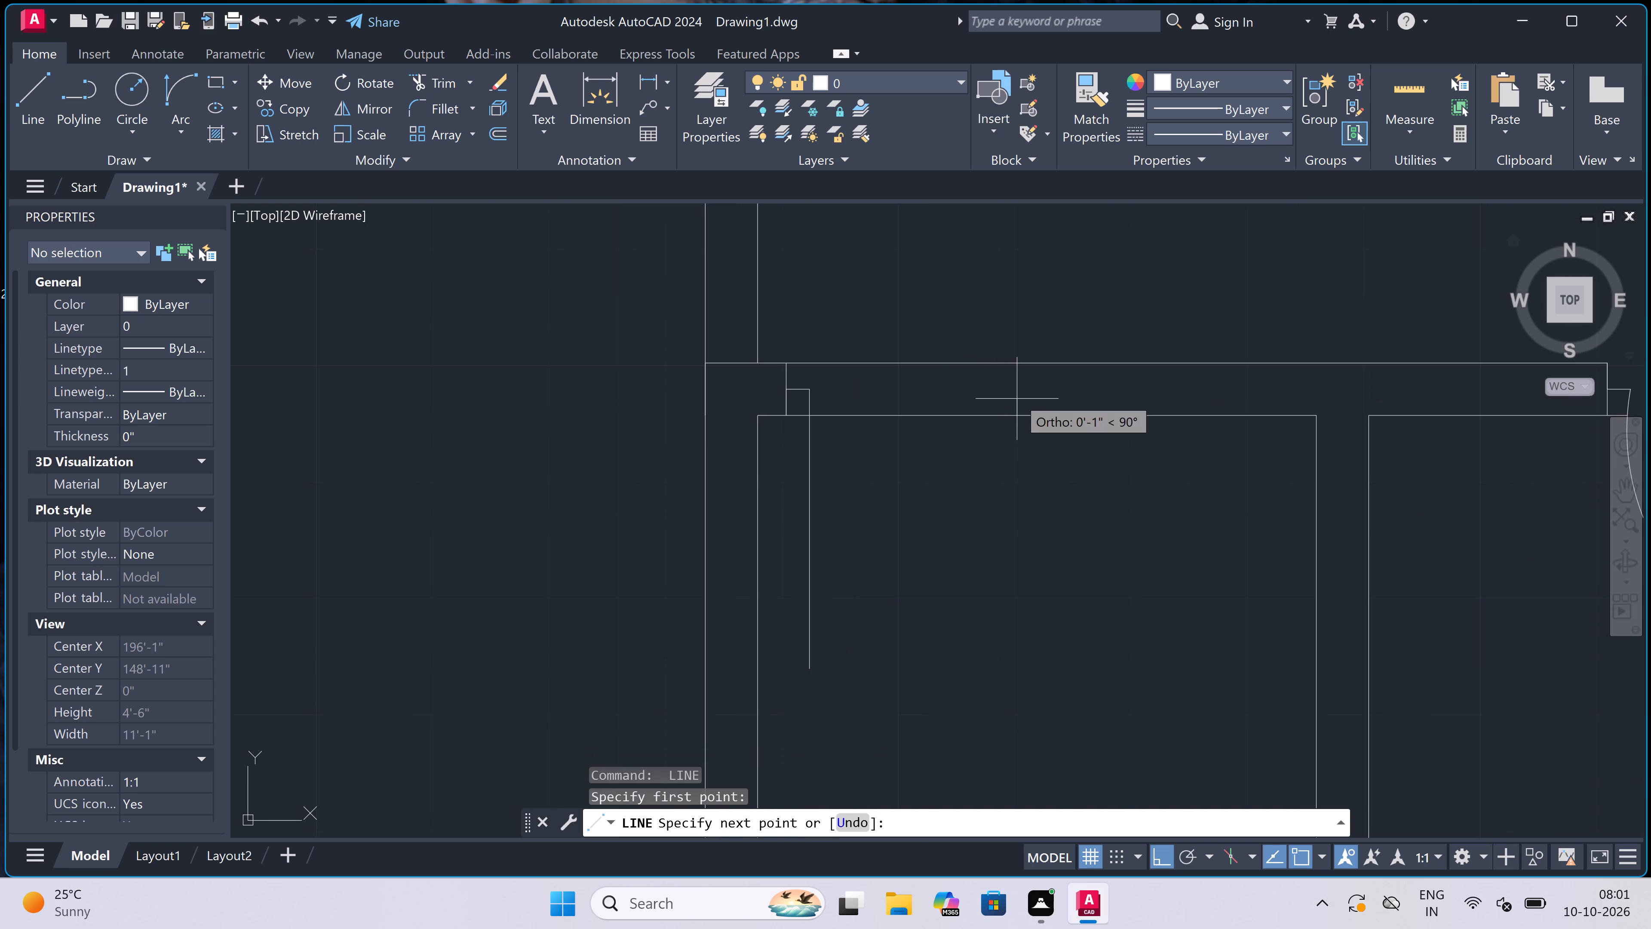
pyautogui.click(1016, 373)
pyautogui.click(1015, 388)
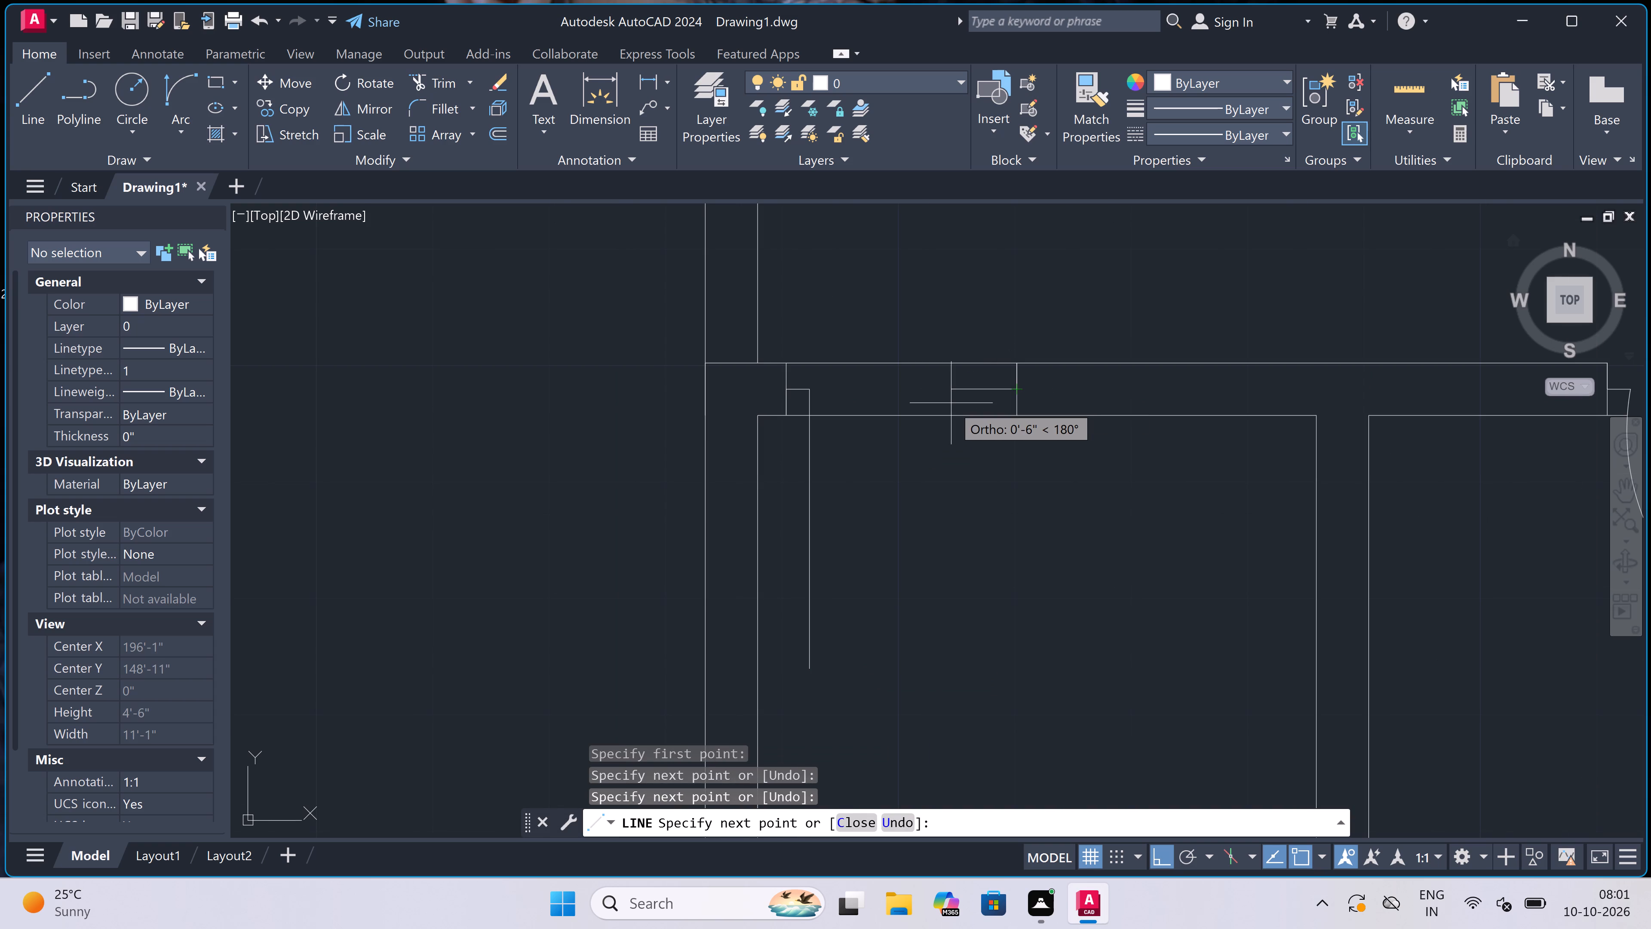
pyautogui.write('2"')
pyautogui.press('space')
pyautogui.press('Escape')
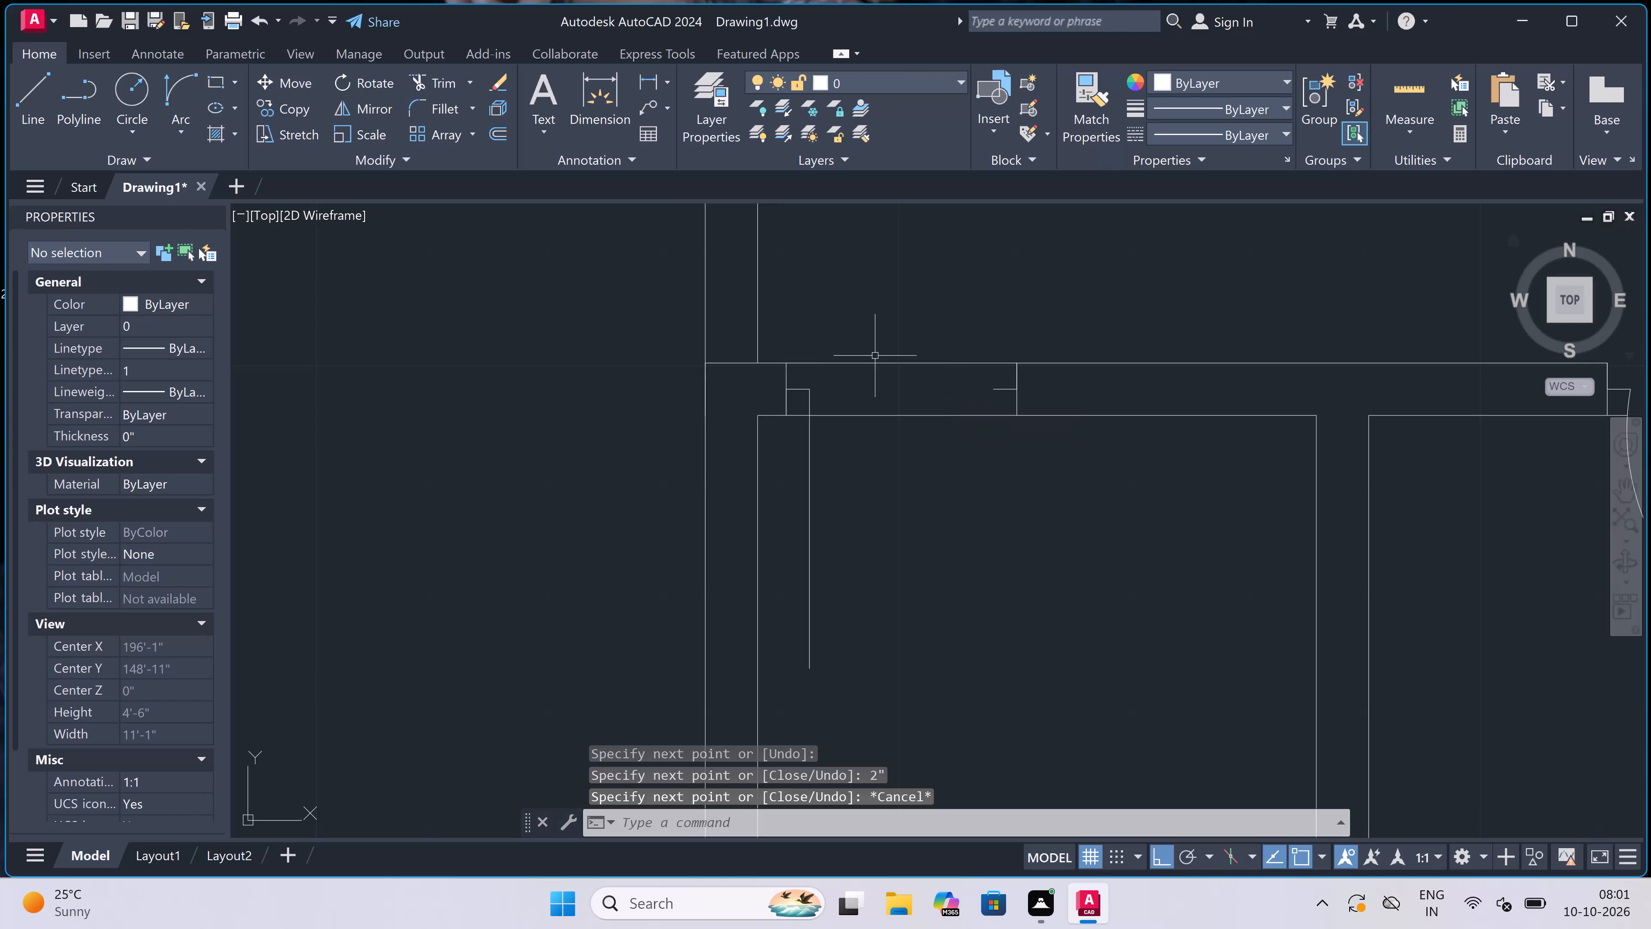
# Draw the door swing arc from the lower end of the left small room's leaf to the opposite jamb's stop.
pyautogui.click(182, 86)
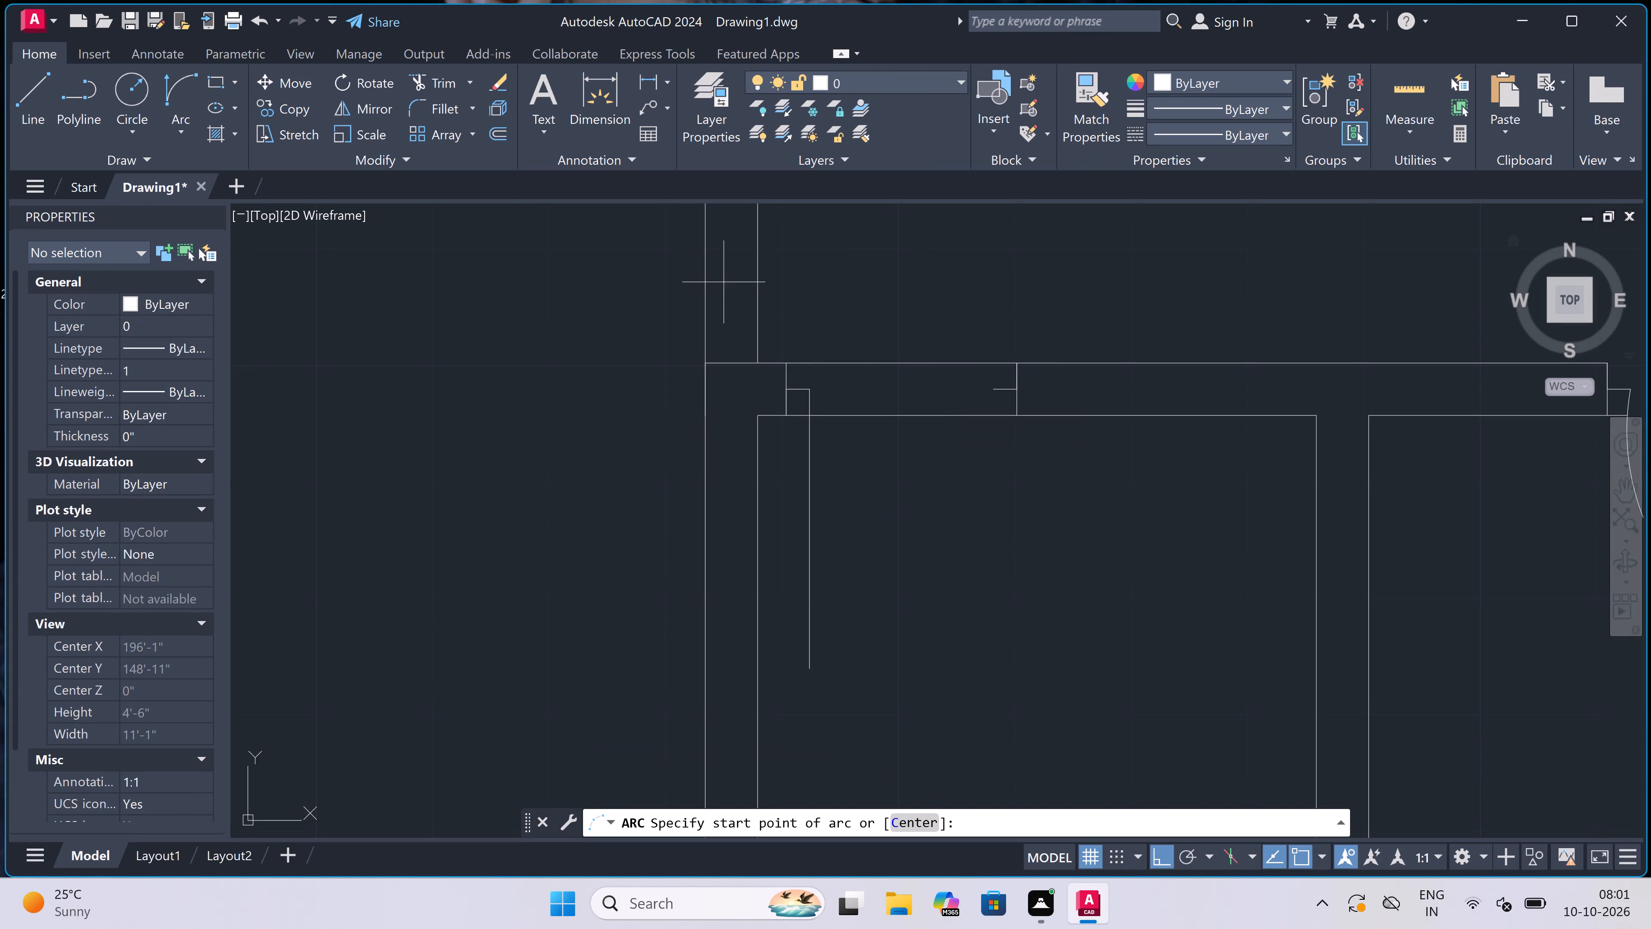
pyautogui.doubleClick(807, 668)
pyautogui.click(988, 389)
pyautogui.click(1040, 468)
# Trim both cross wall lines between the two jambs to open the left small room's doorway.
pyautogui.press('t')
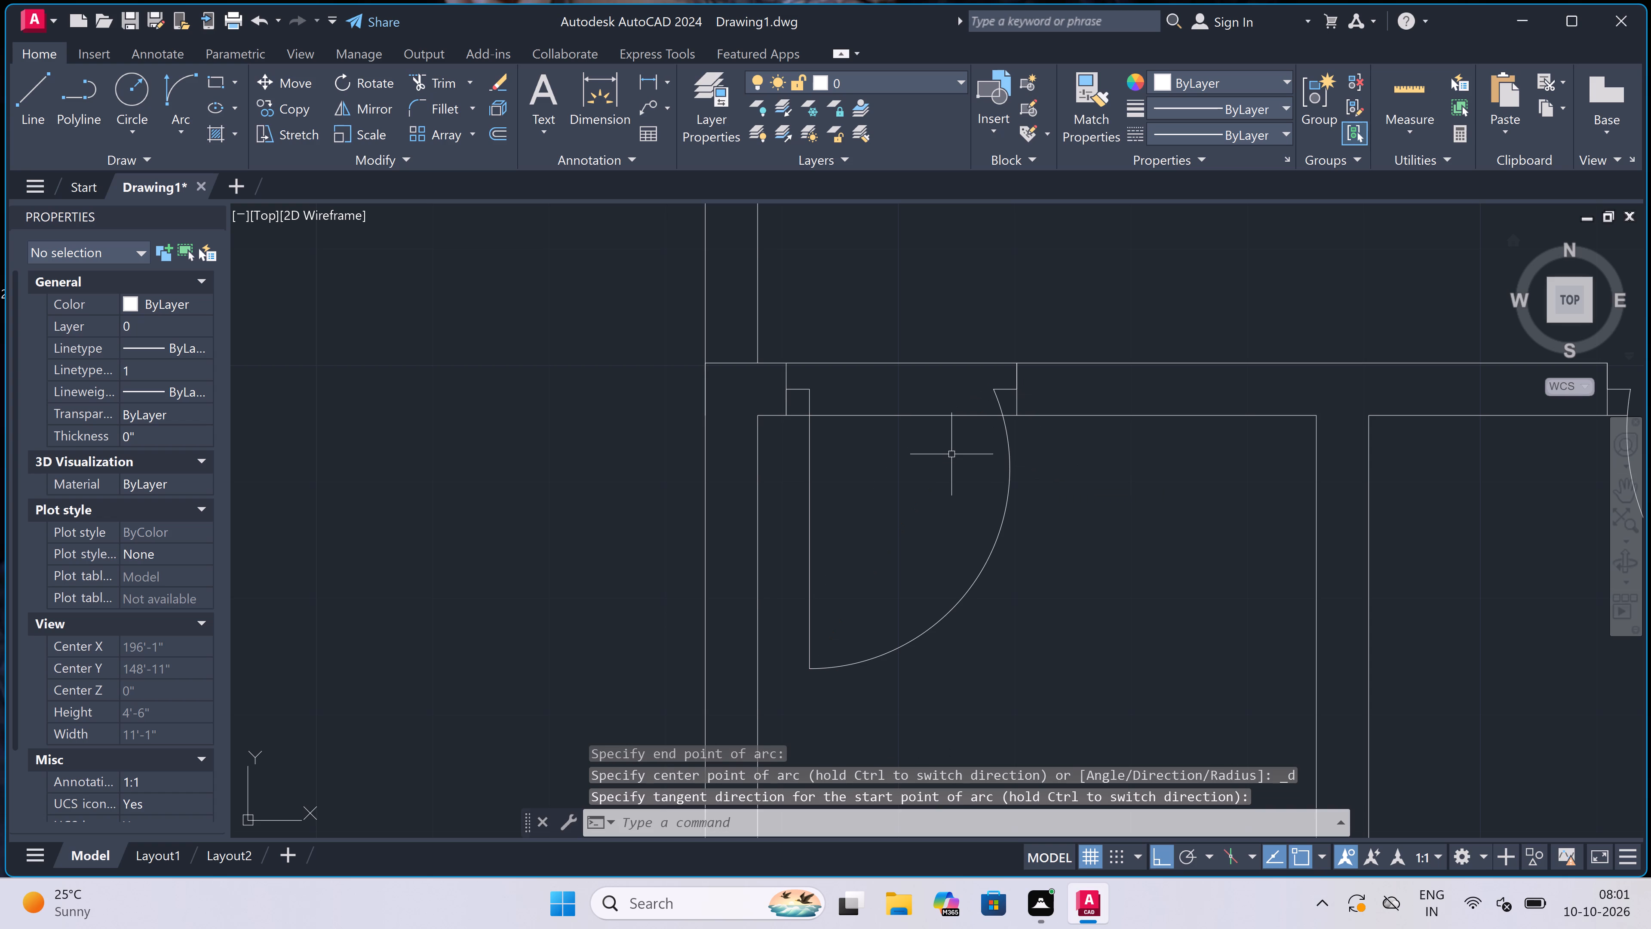
pyautogui.press('r')
pyautogui.press('space')
pyautogui.click(859, 276)
pyautogui.doubleClick(889, 471)
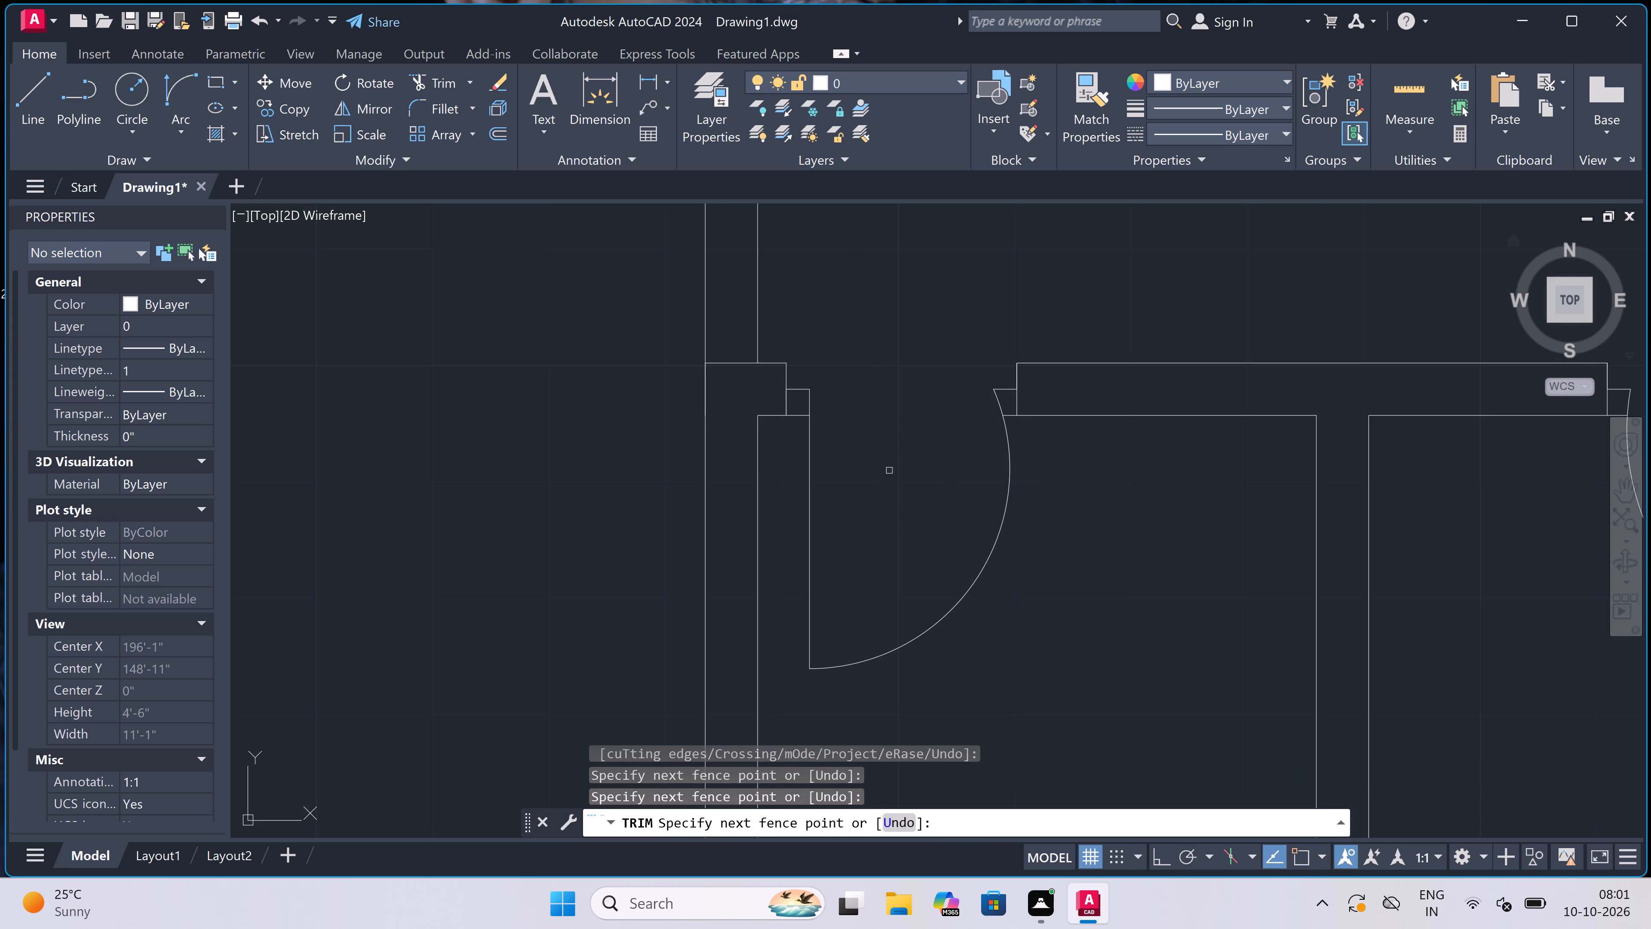
# Trim away both left partition lines between the small rooms' cross wall and the long horizontal wall above it.
pyautogui.scroll(-4, 893, 464)
pyautogui.scroll(1, 886, 416)
pyautogui.click(886, 415)
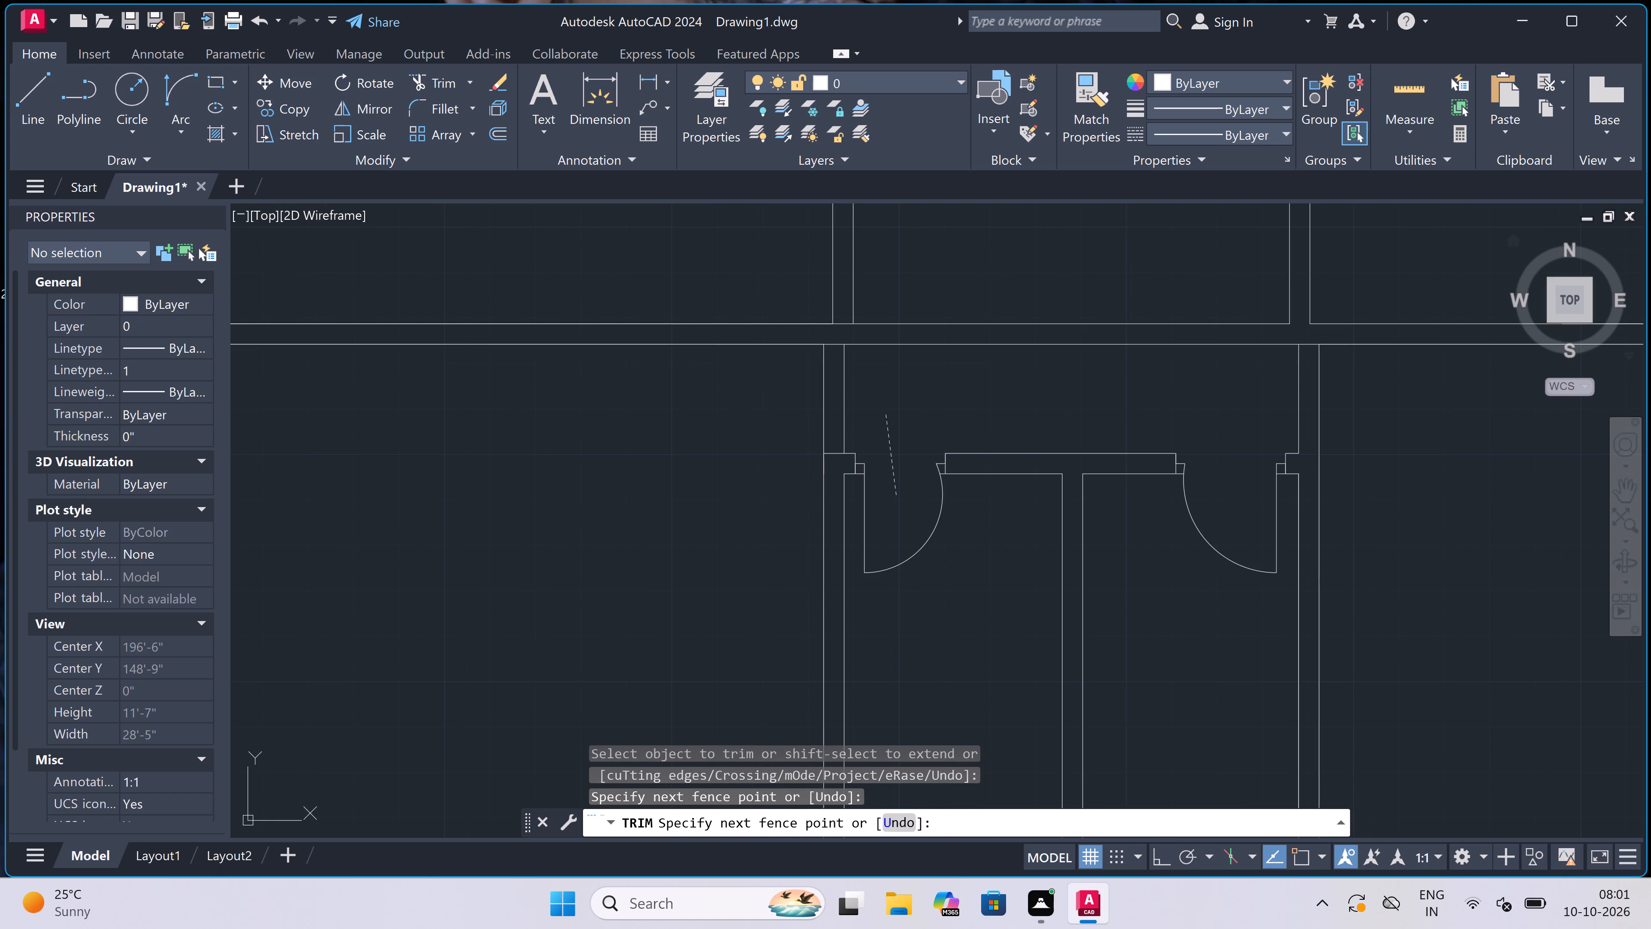
pyautogui.click(886, 400)
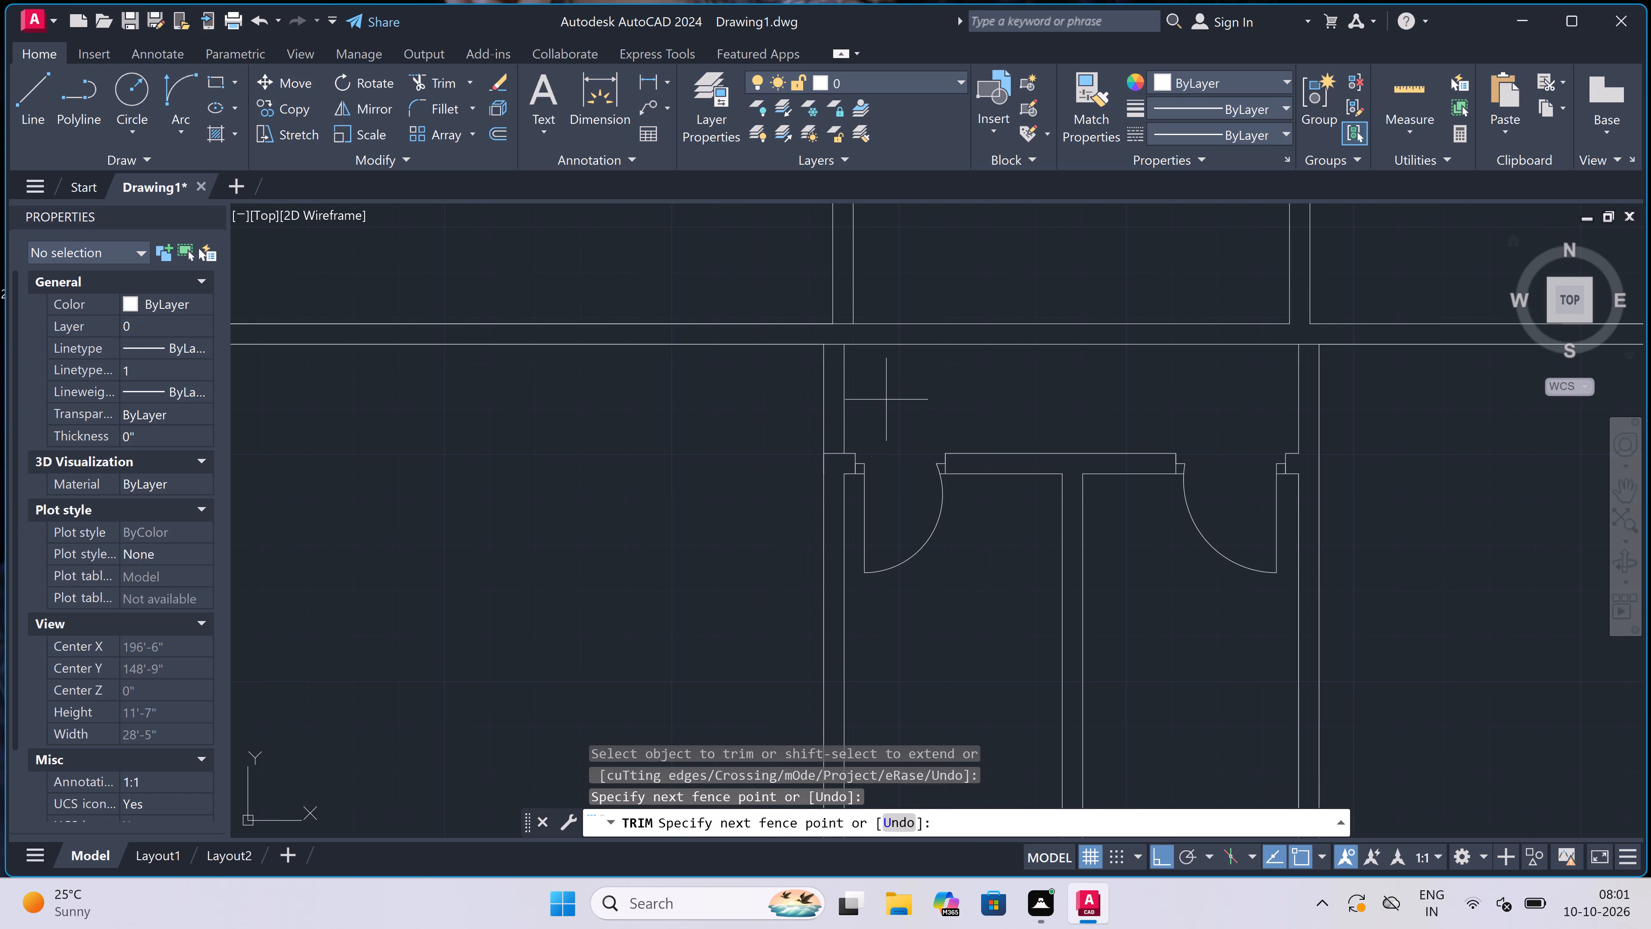
pyautogui.doubleClick(761, 415)
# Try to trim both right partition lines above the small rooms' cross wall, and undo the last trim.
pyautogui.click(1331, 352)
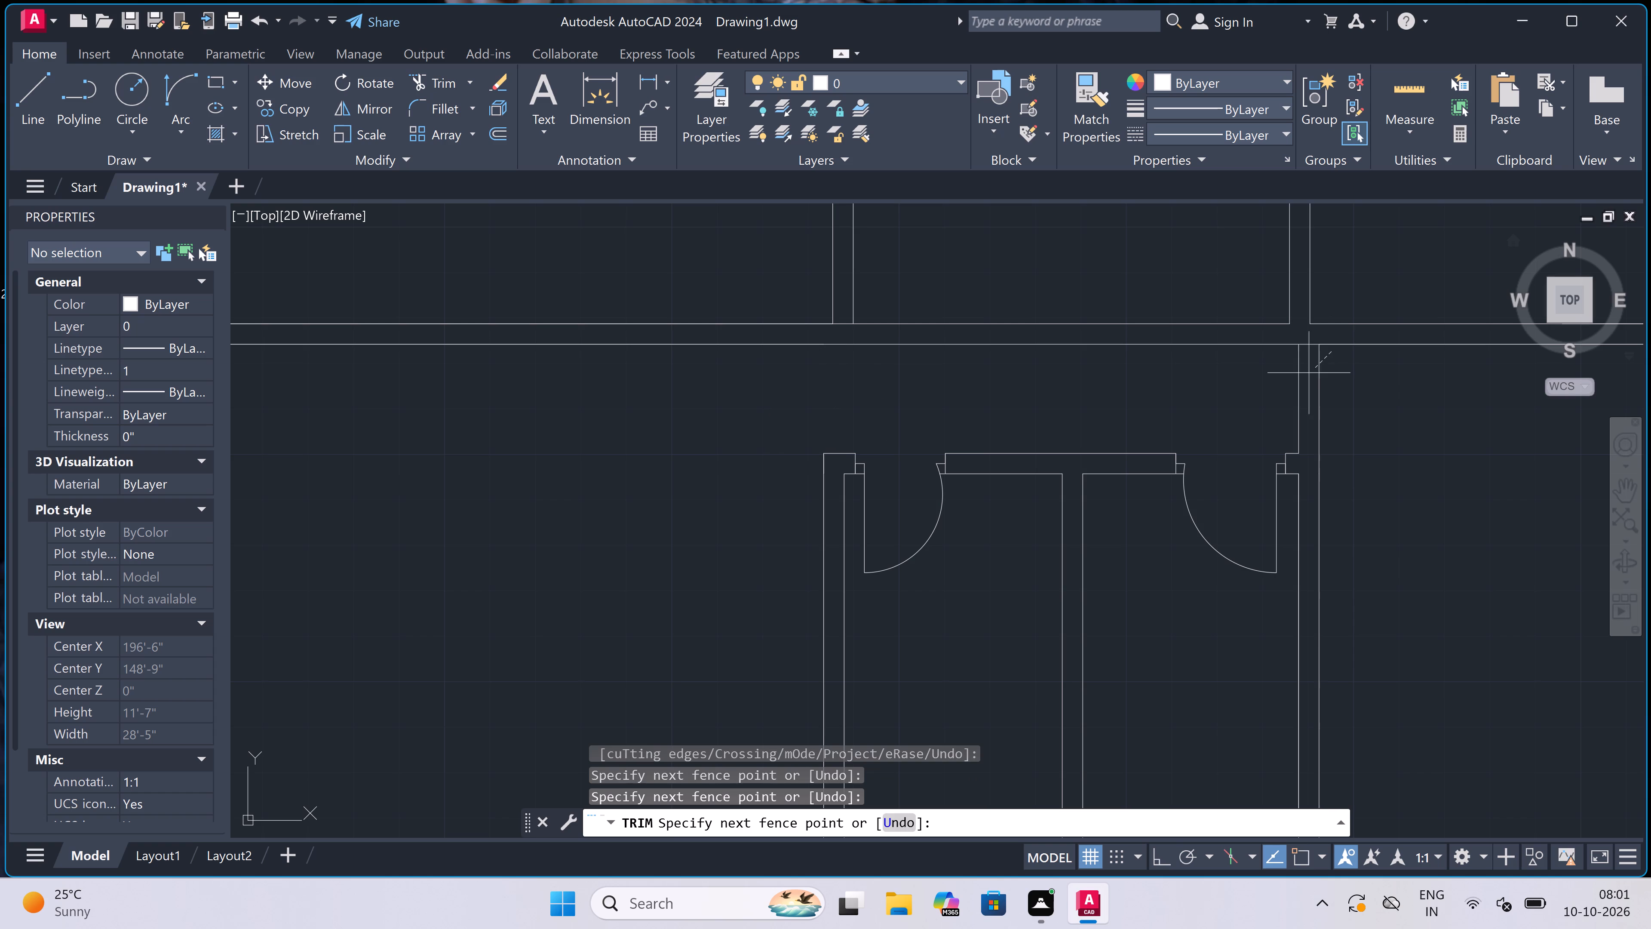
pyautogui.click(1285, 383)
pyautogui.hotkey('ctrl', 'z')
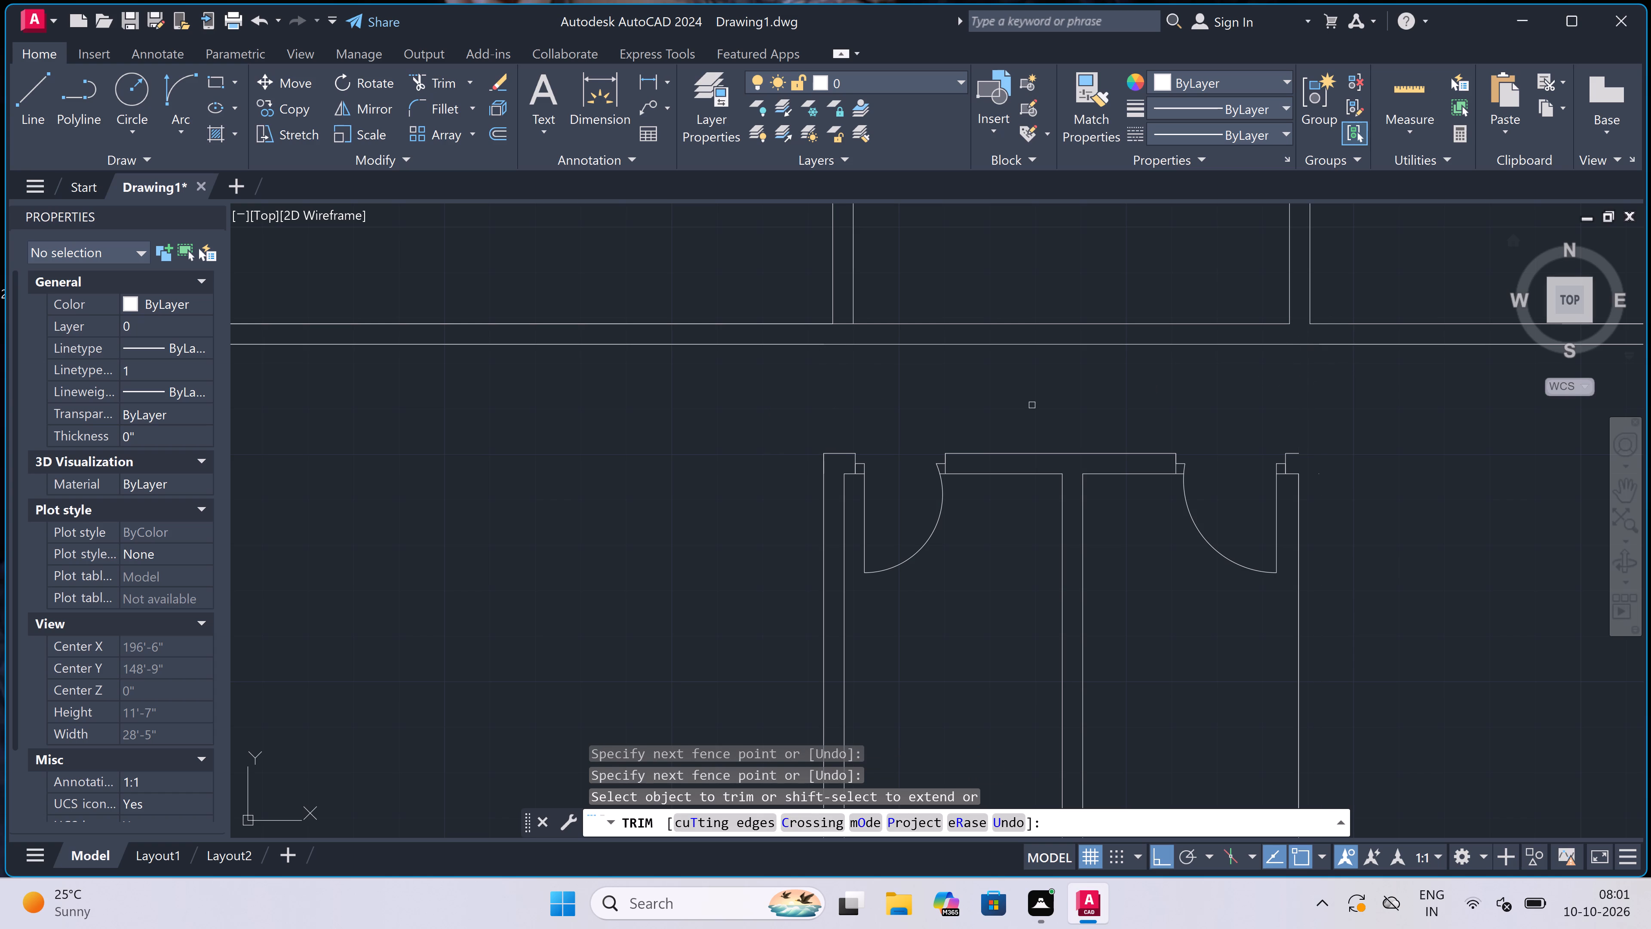
# Extend the cross wall's top line at the right door jamb to the right partition's outer line.
pyautogui.scroll(-2, 1032, 405)
pyautogui.scroll(3, 1151, 396)
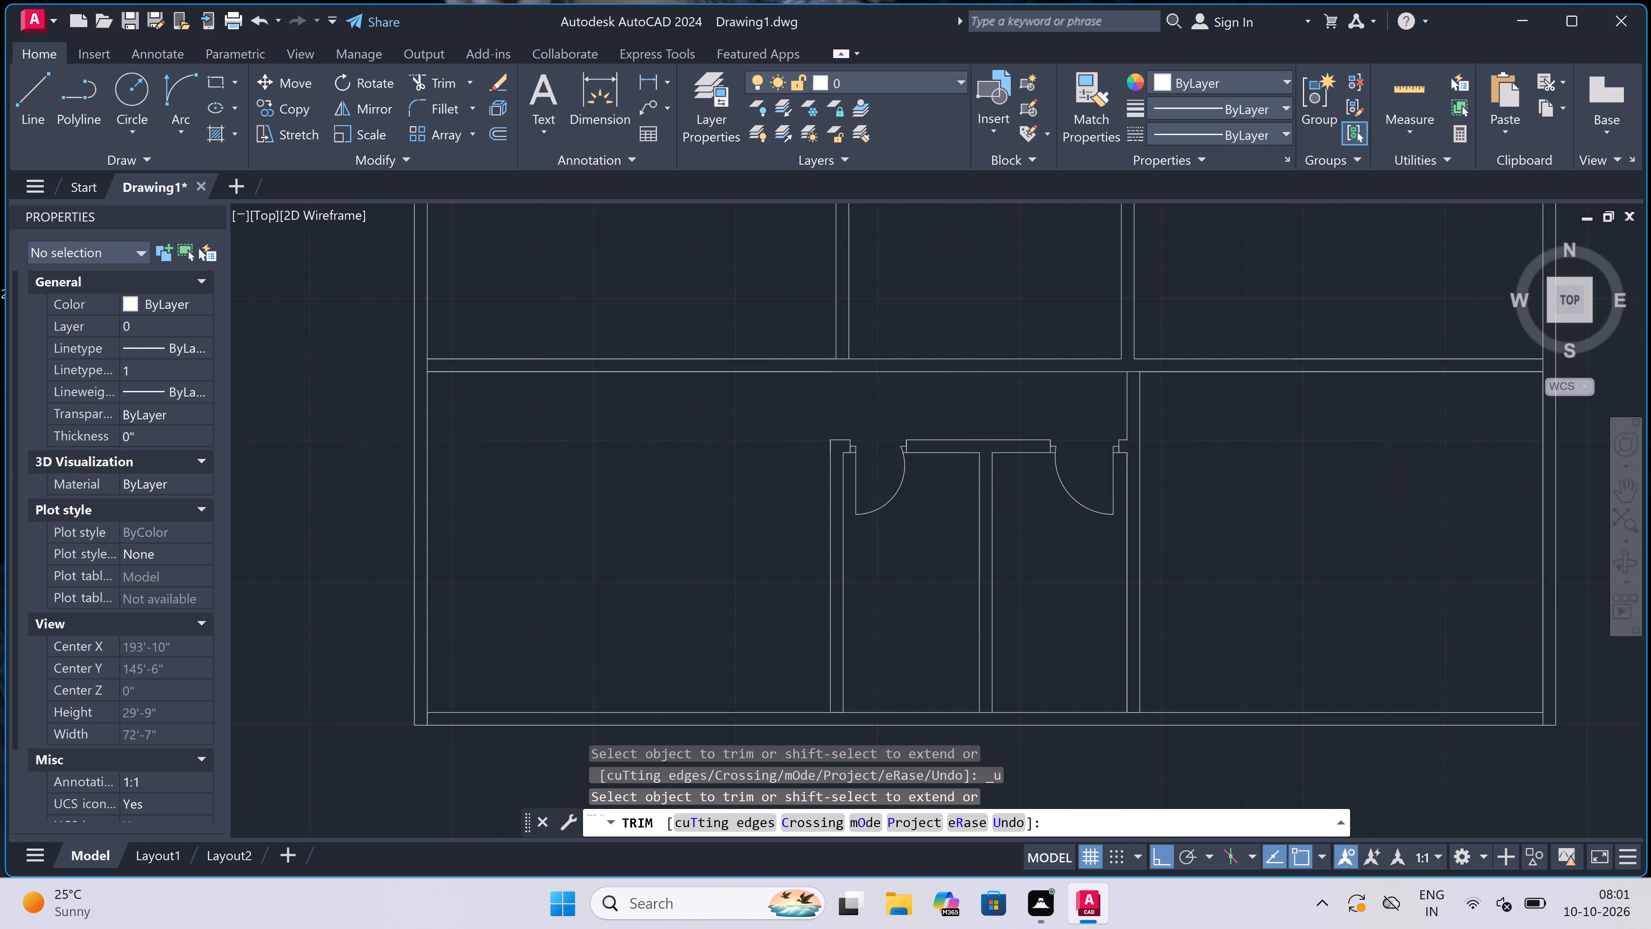
pyautogui.press('Escape')
pyautogui.write('ex')
pyautogui.press('space')
pyautogui.scroll(2, 1098, 490)
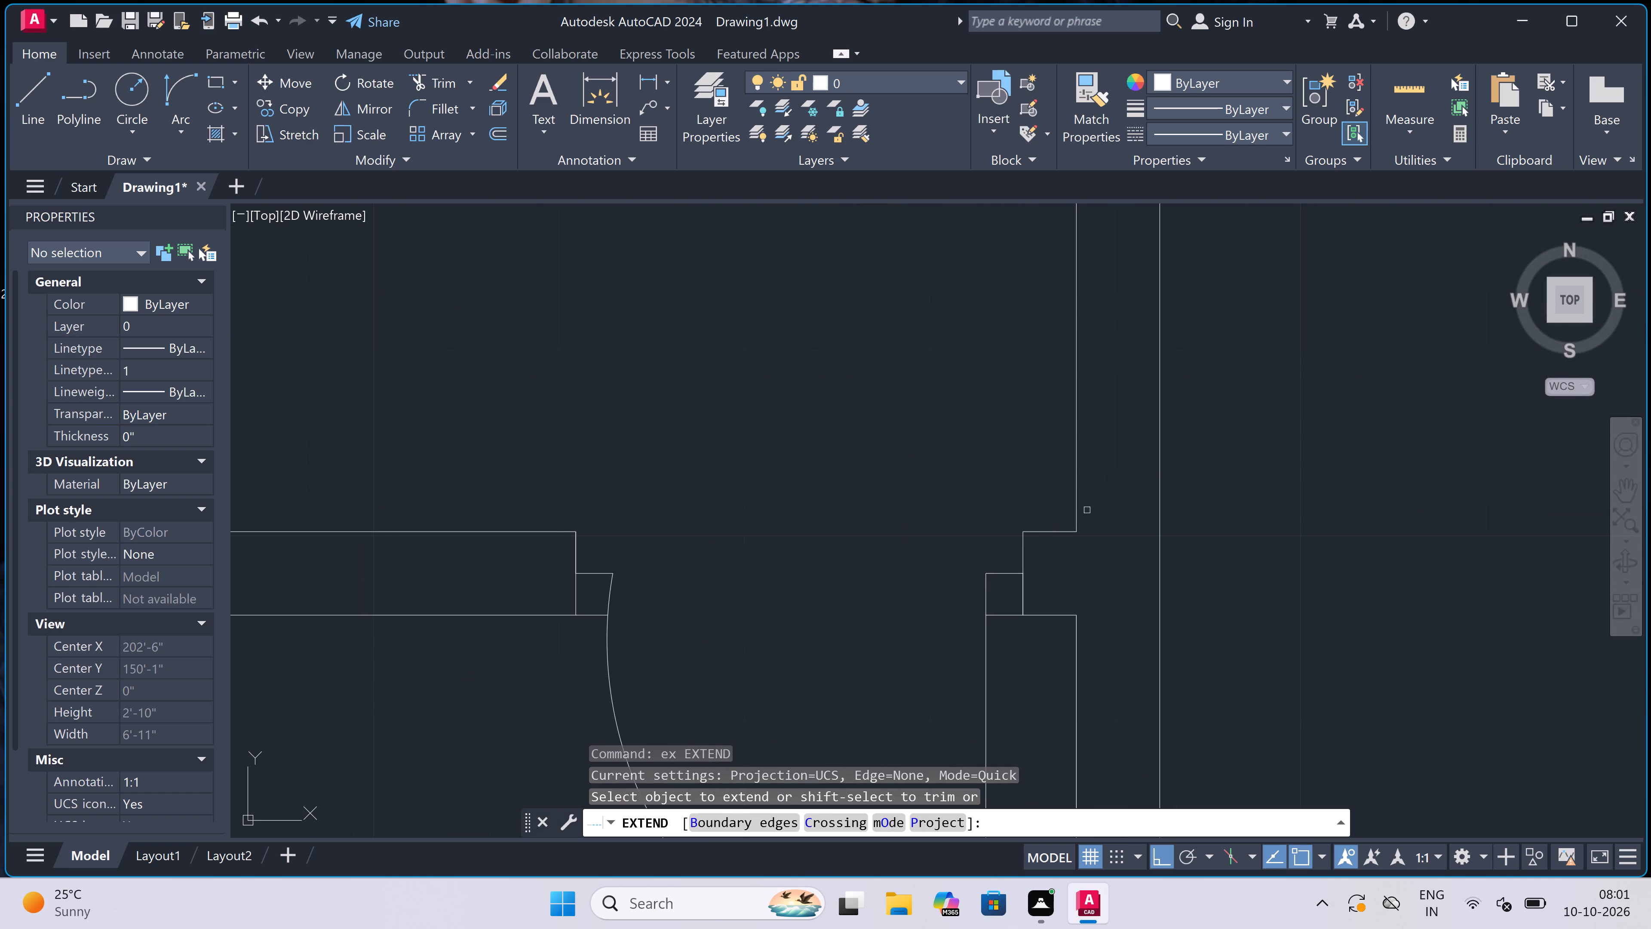
pyautogui.doubleClick(1070, 531)
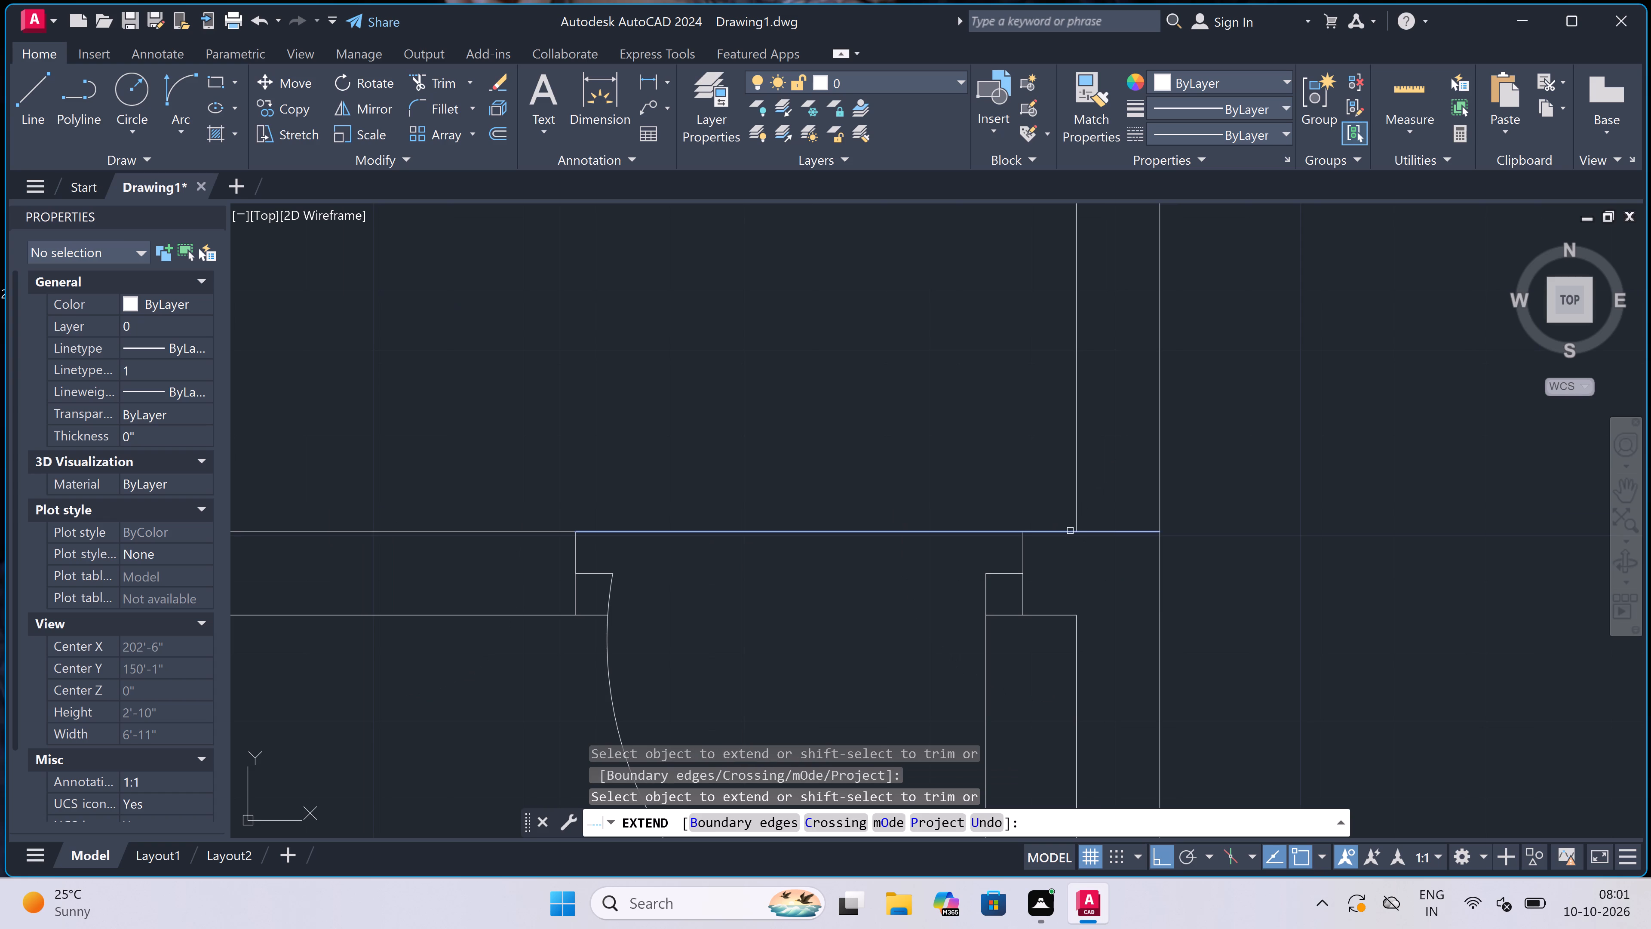
pyautogui.press('Escape')
# Trim away both right partition lines between the small rooms' cross wall and the long horizontal wall above it.
pyautogui.scroll(-3, 1061, 485)
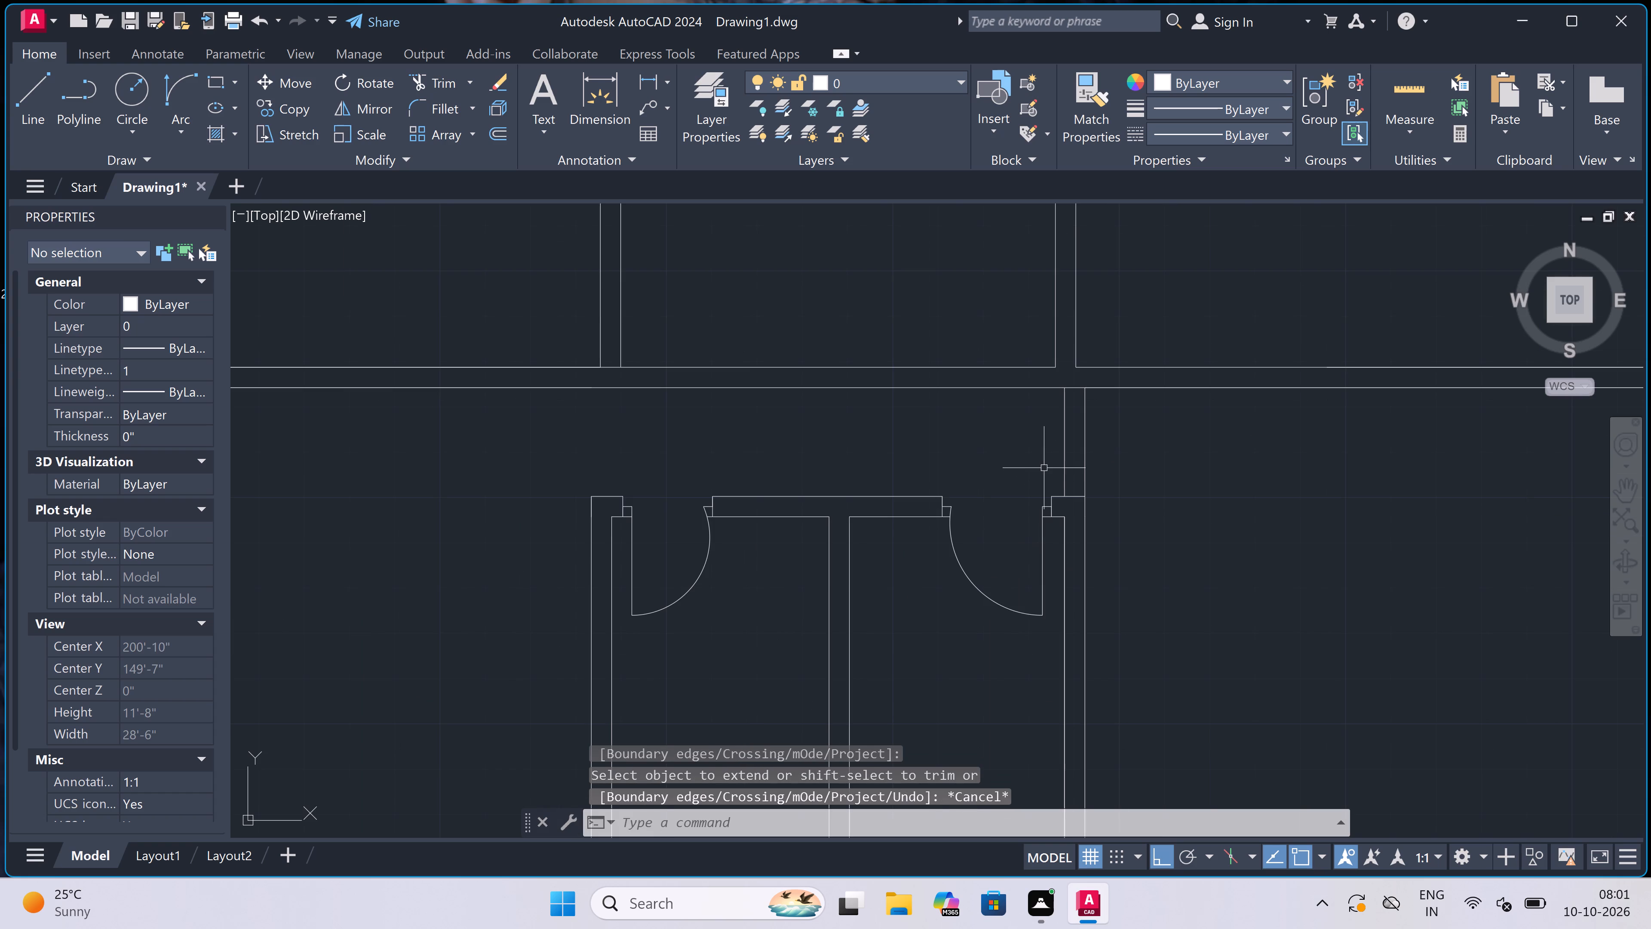
pyautogui.press('t')
pyautogui.press('r')
pyautogui.press('space')
pyautogui.click(1040, 455)
pyautogui.doubleClick(1179, 429)
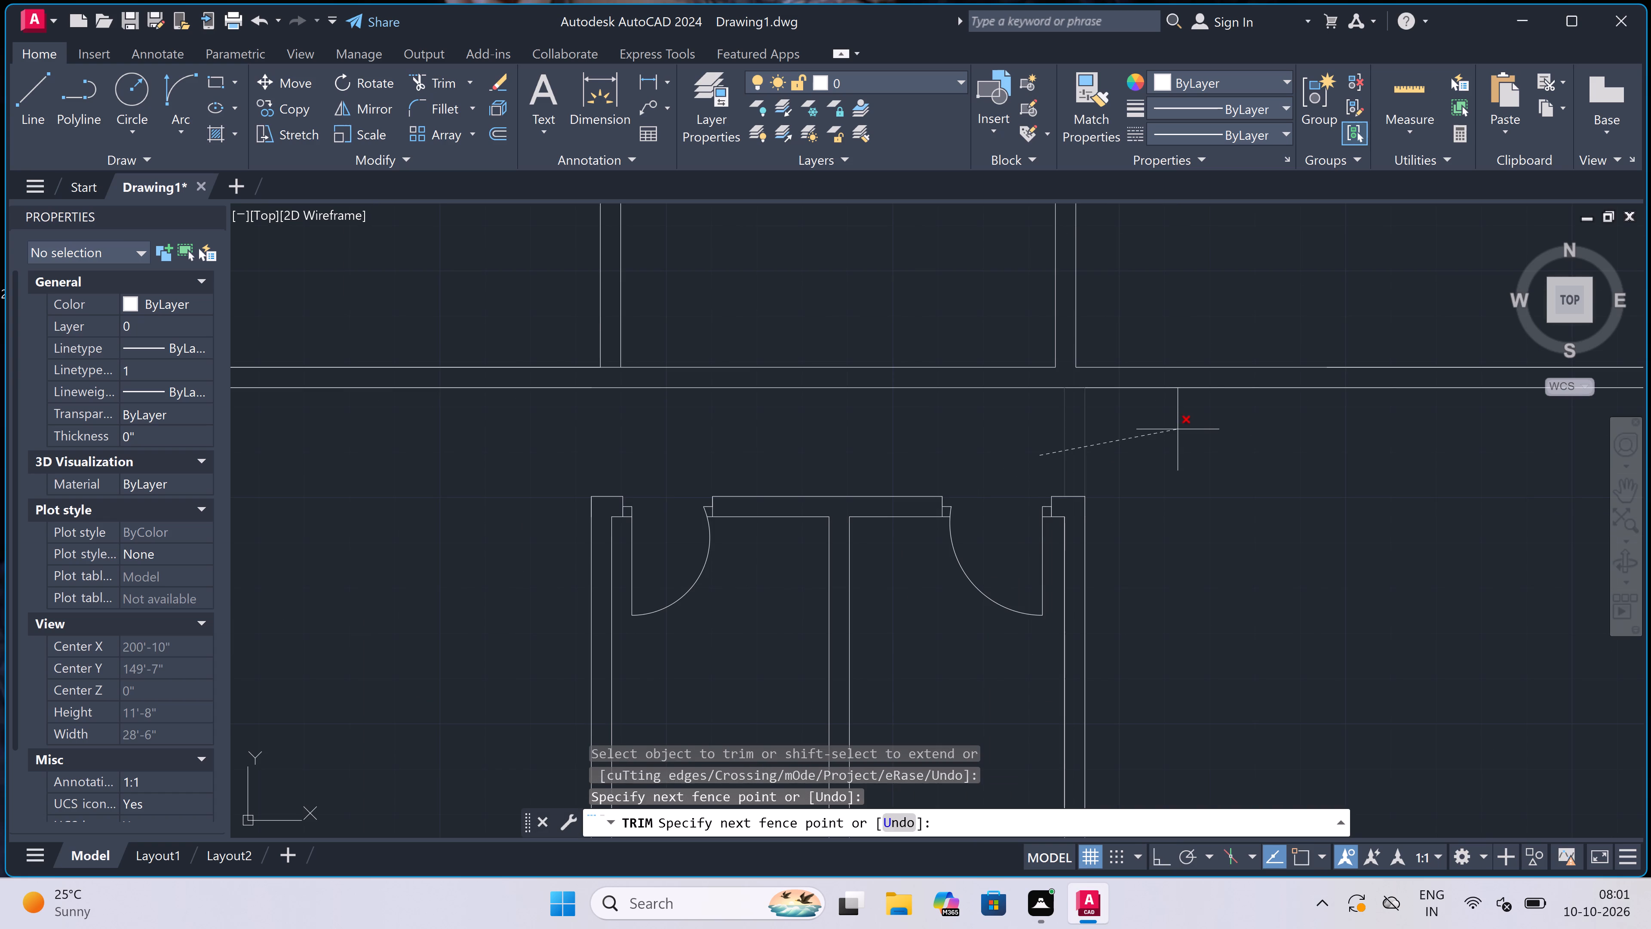
pyautogui.press('Escape')
# Draw a line from the small rooms' middle partition straight up to the lower face of the upper central room's bottom wall.
pyautogui.scroll(-4, 959, 481)
pyautogui.scroll(2, 966, 446)
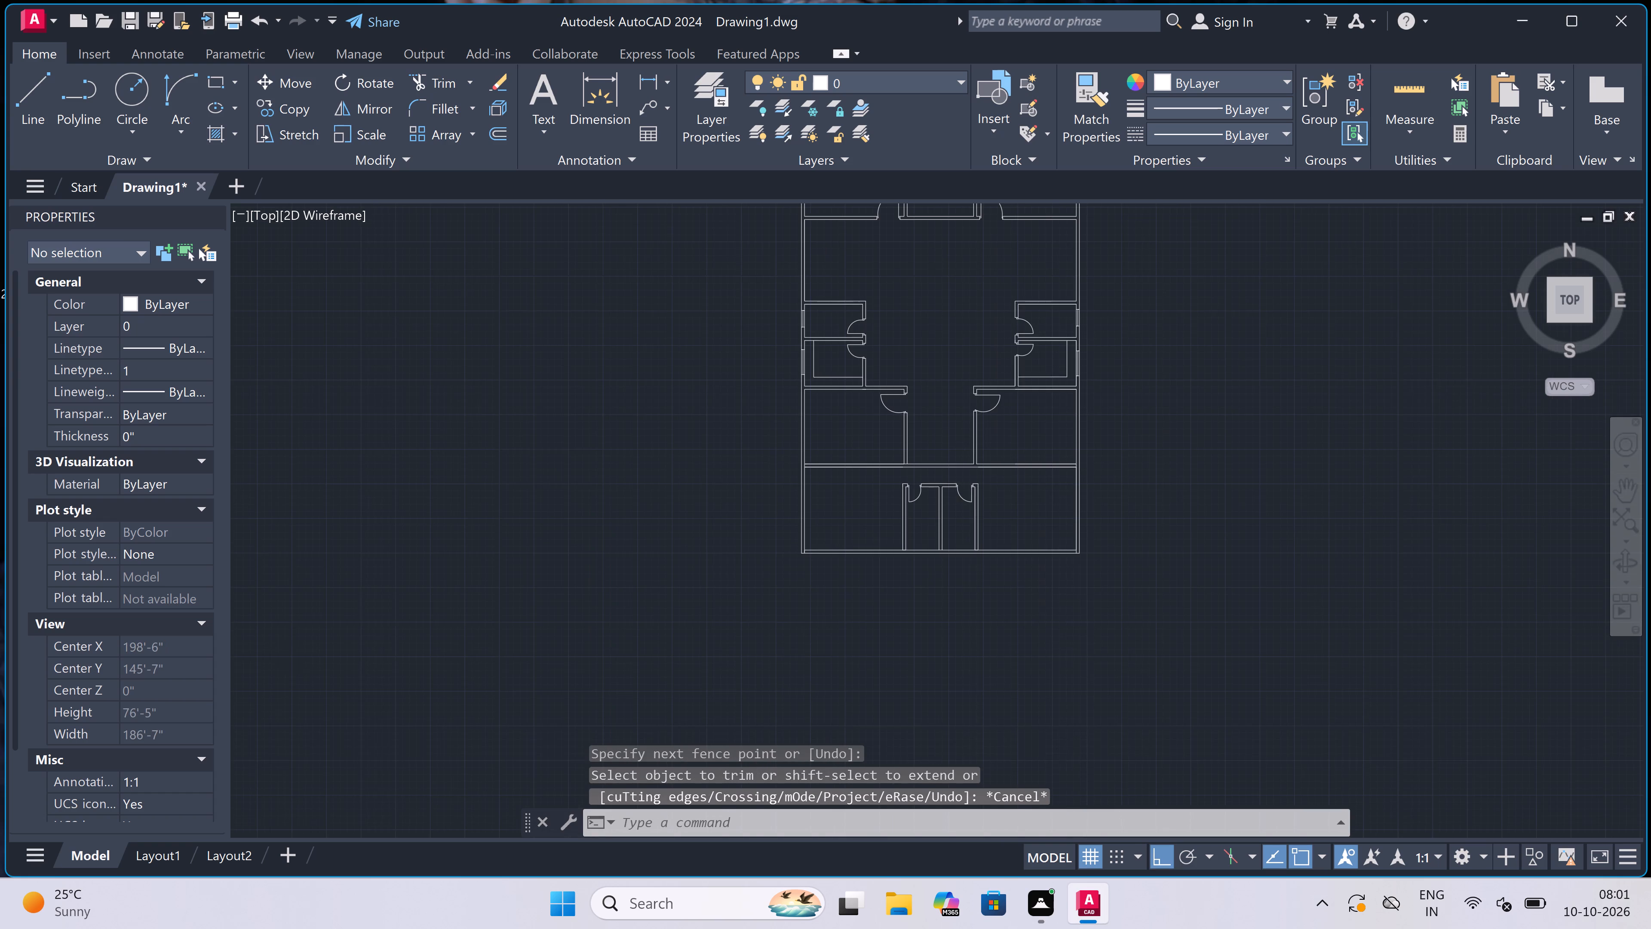
pyautogui.scroll(1, 966, 446)
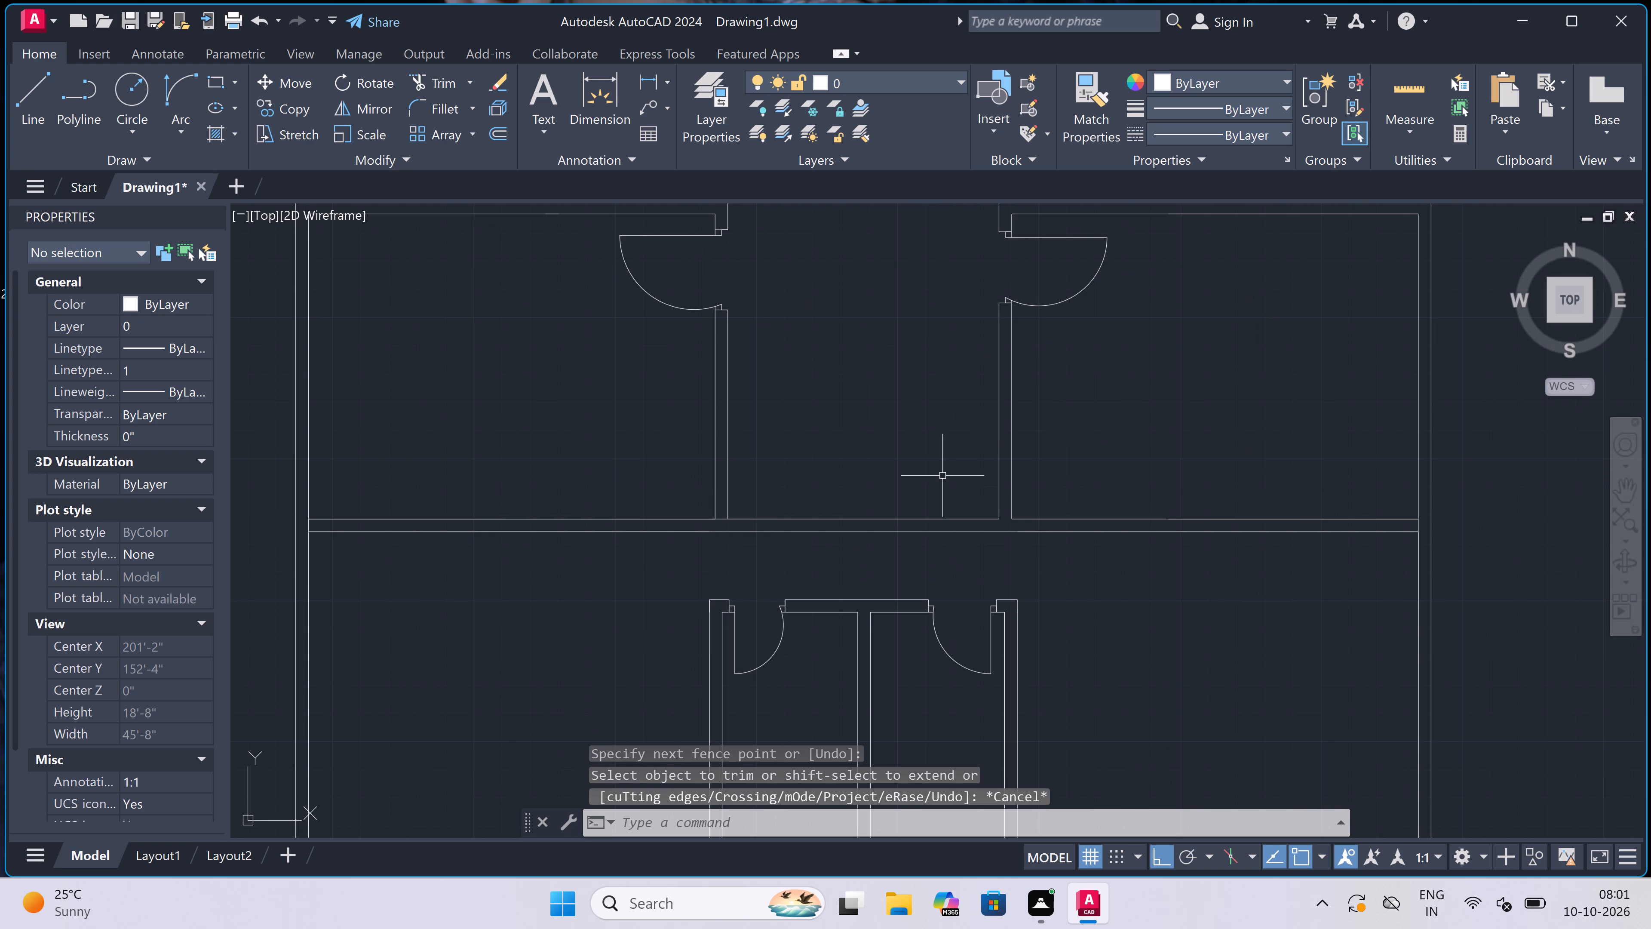
pyautogui.press('l')
pyautogui.press('space')
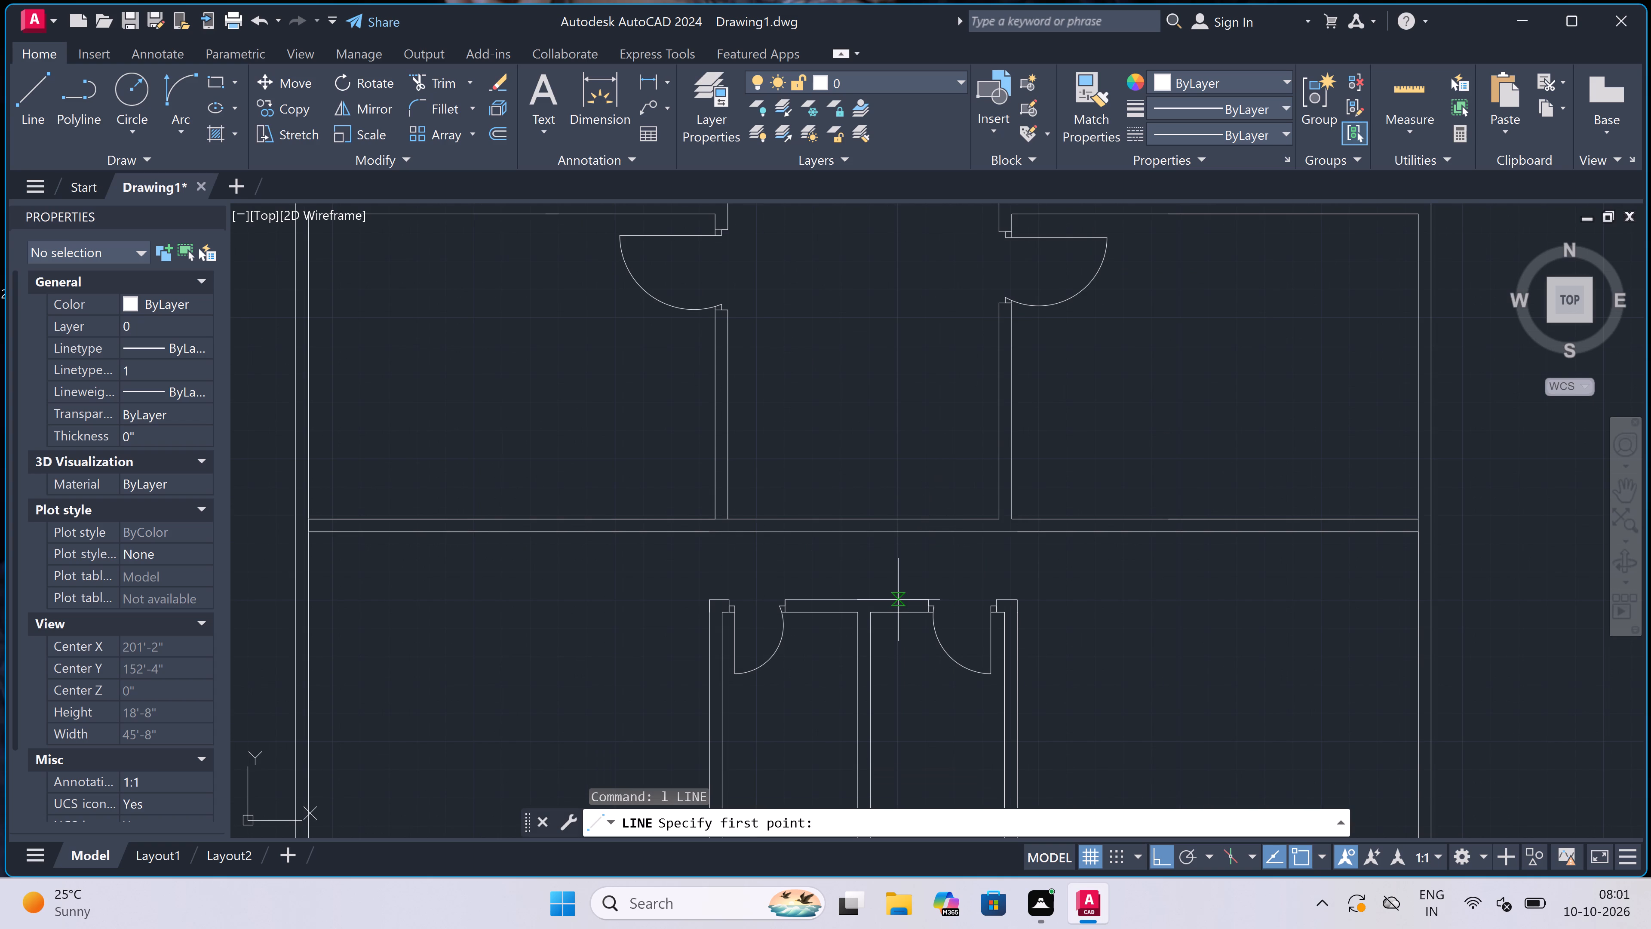
pyautogui.click(866, 612)
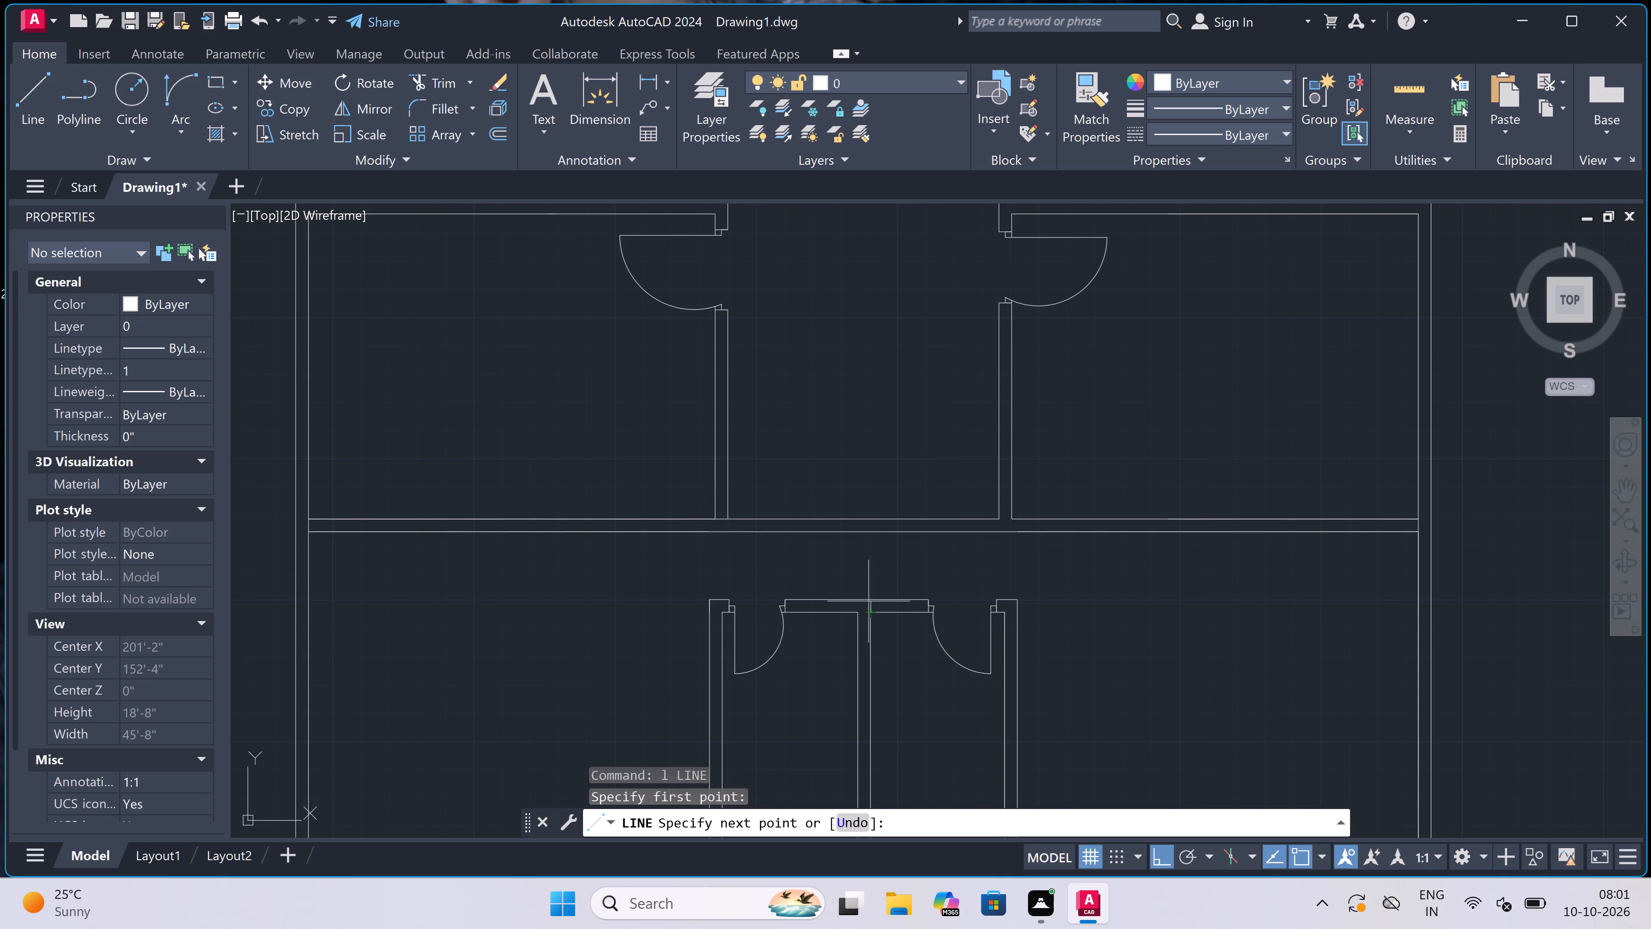
pyautogui.scroll(-3, 871, 490)
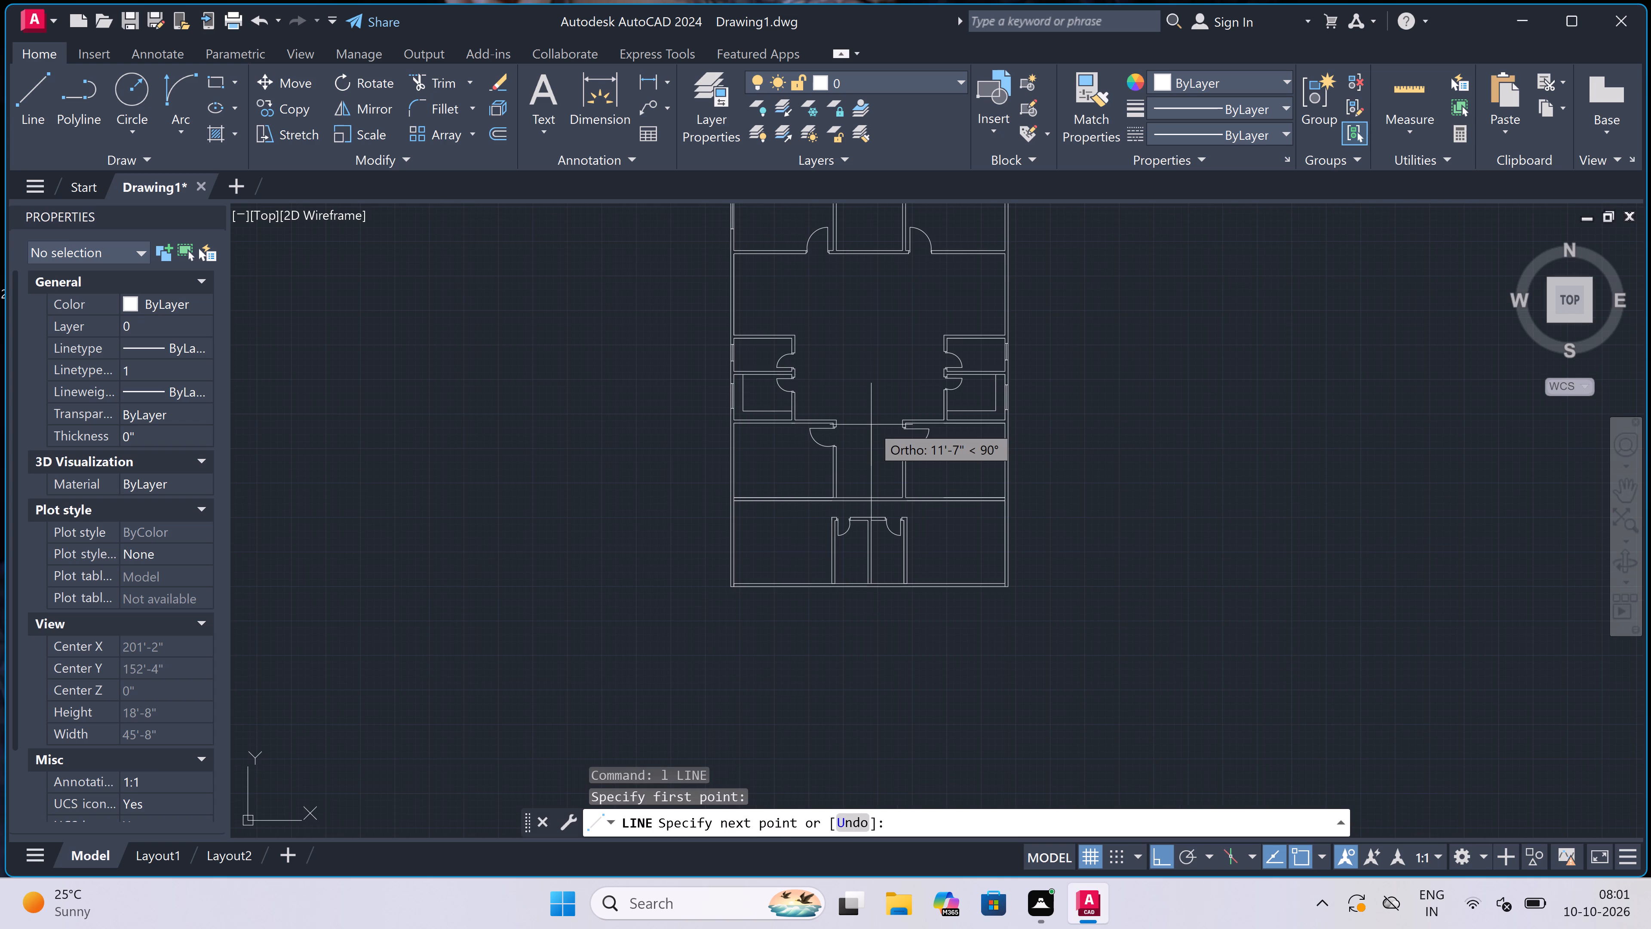
pyautogui.scroll(-3, 871, 425)
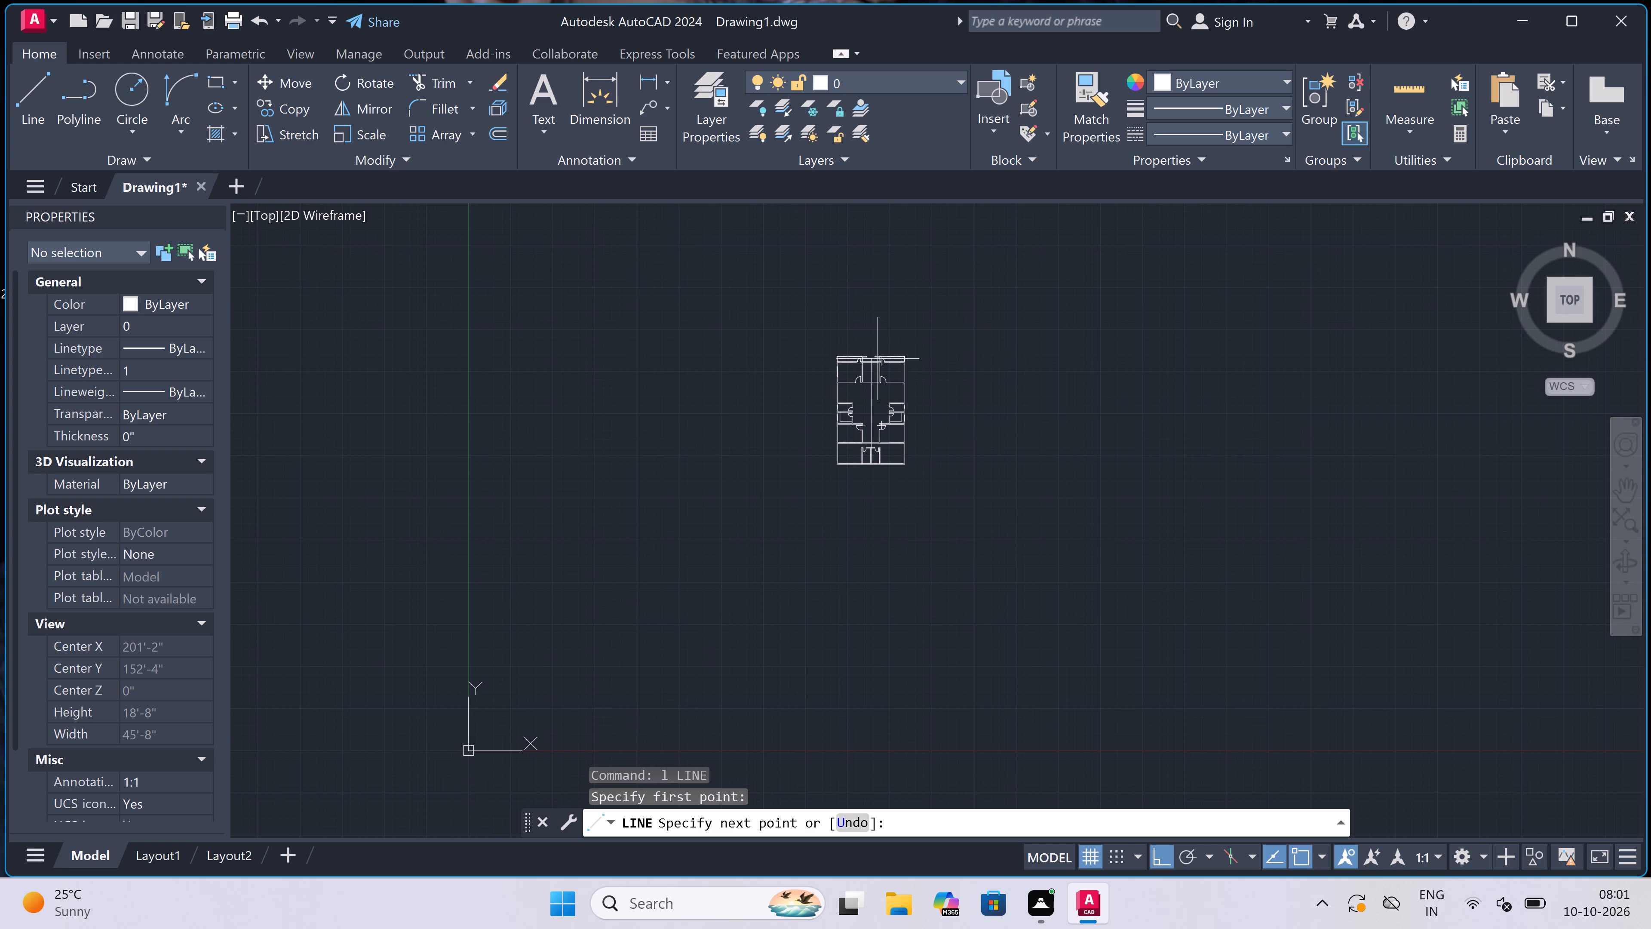
pyautogui.scroll(7, 878, 381)
pyautogui.scroll(1, 804, 377)
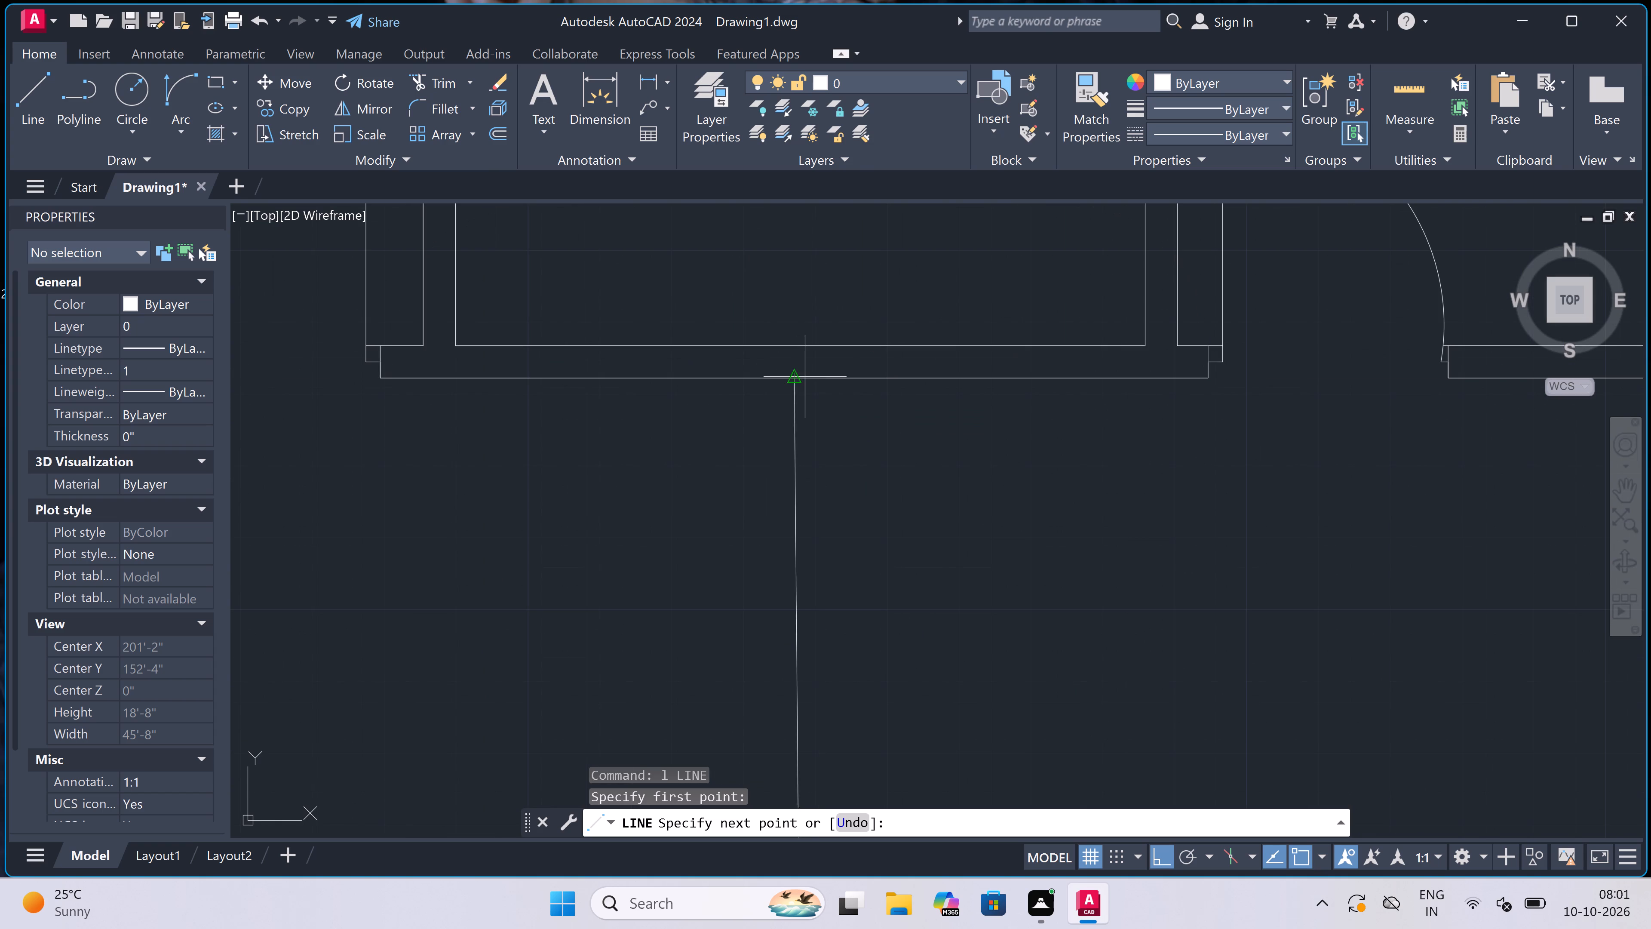
pyautogui.scroll(2, 820, 378)
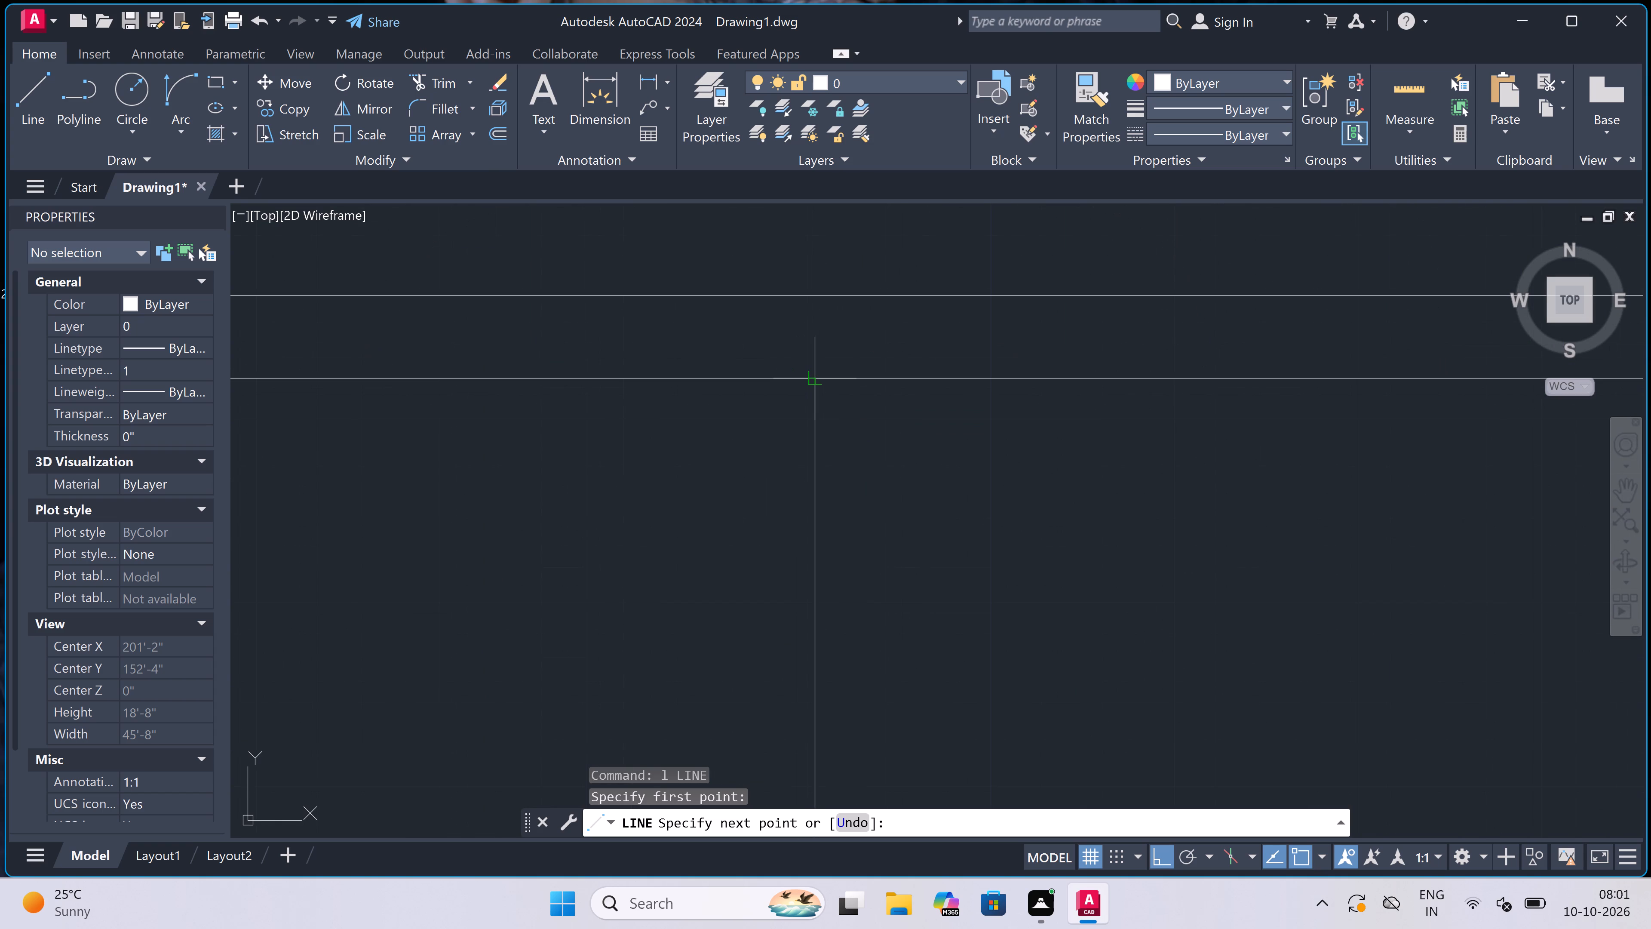
pyautogui.click(820, 377)
# Continue the line 4.5" to the left and straight down to the small rooms' cross wall to form the central wall's second face.
pyautogui.scroll(-8, 928, 348)
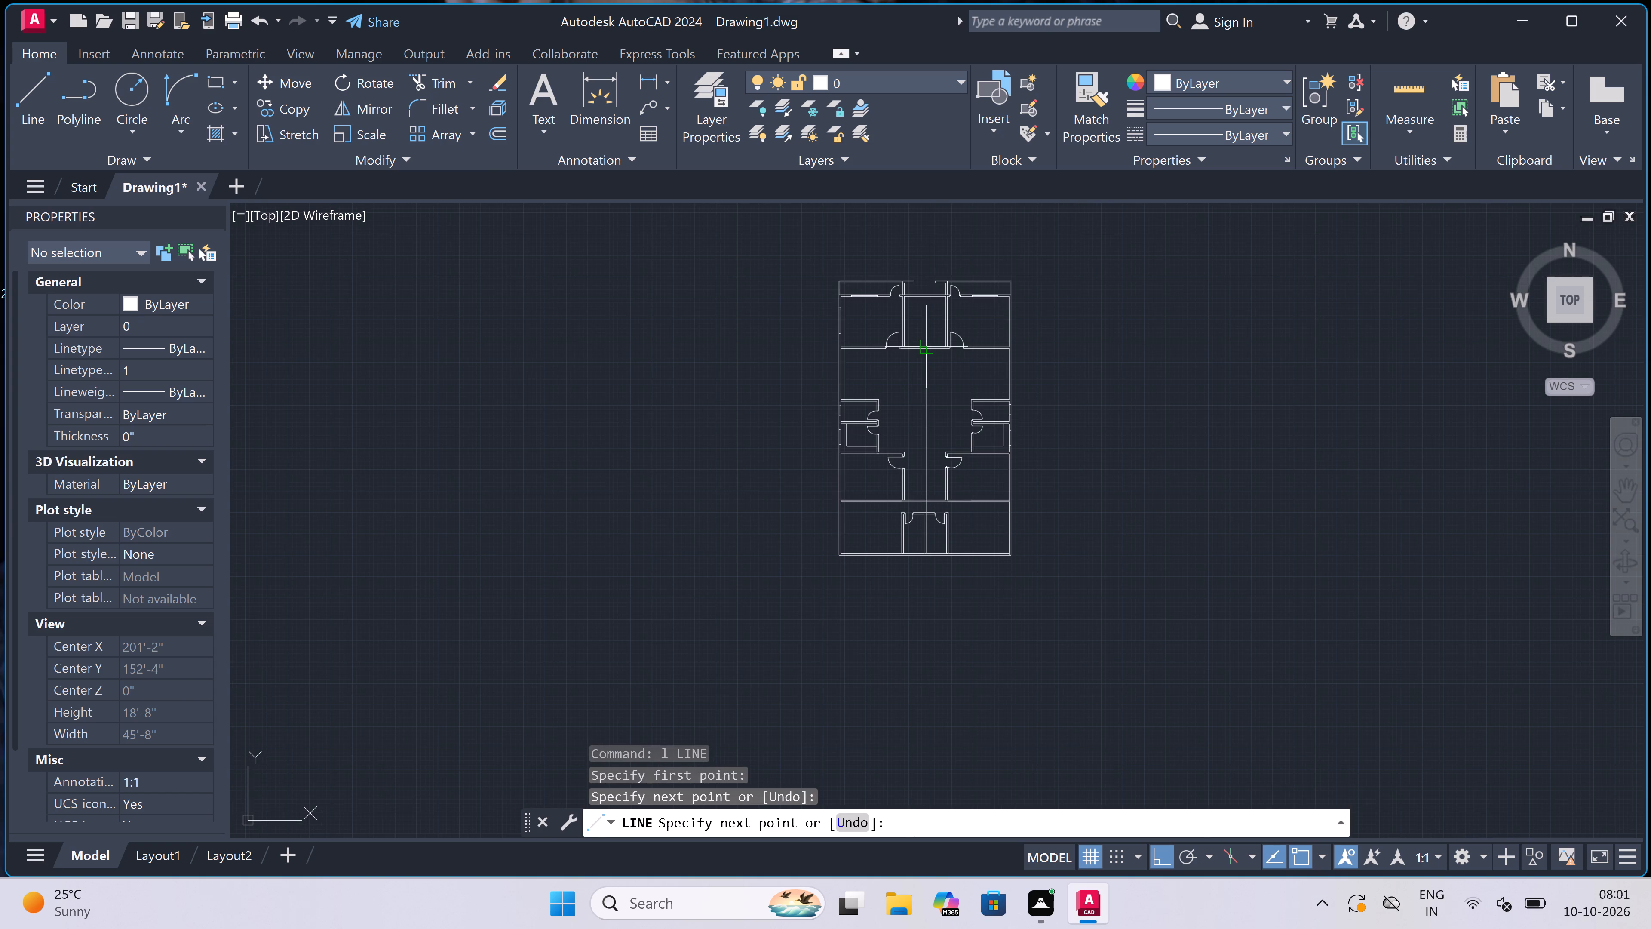
pyautogui.scroll(1, 928, 346)
pyautogui.scroll(2, 890, 361)
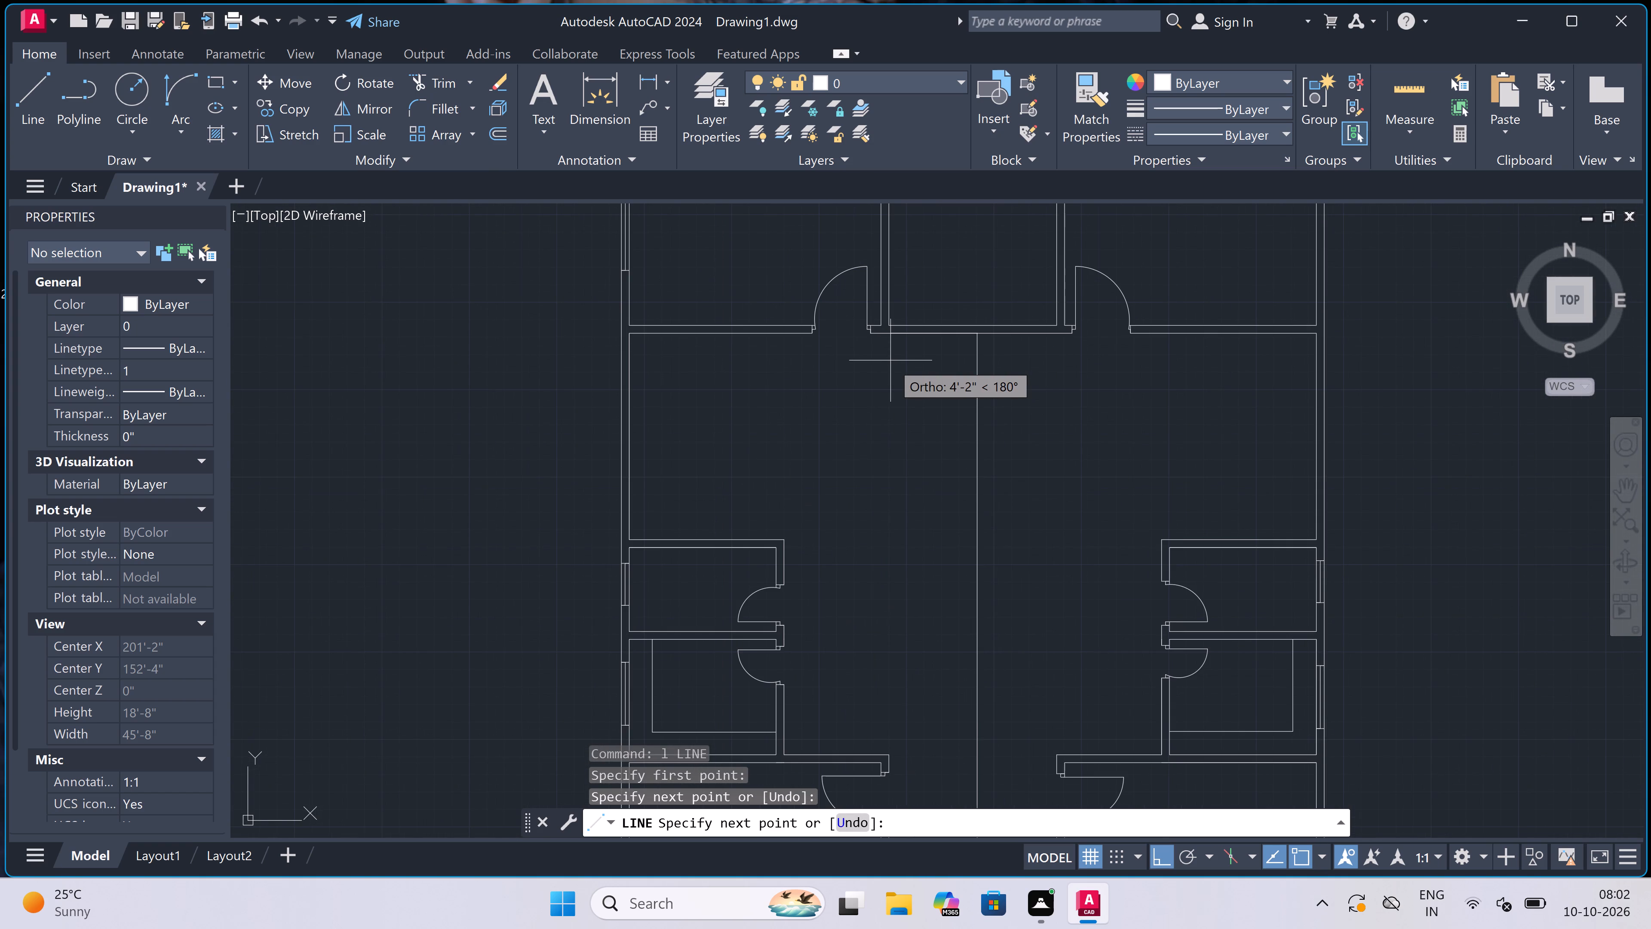
pyautogui.write('4.5"')
pyautogui.press('space')
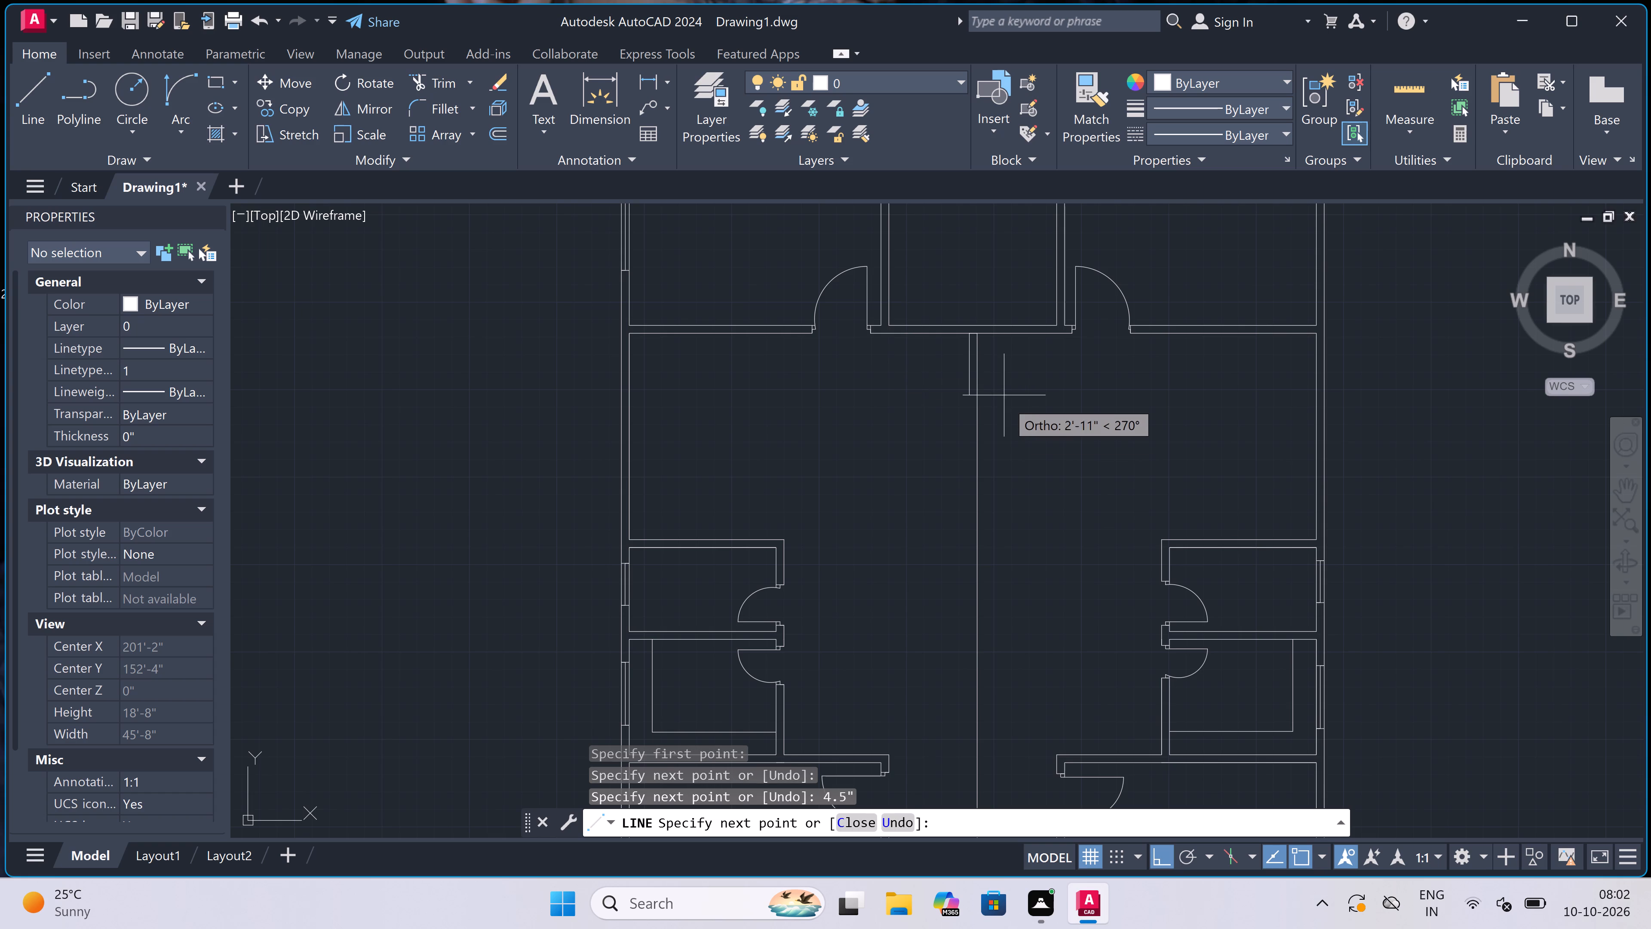
pyautogui.scroll(-2, 1015, 418)
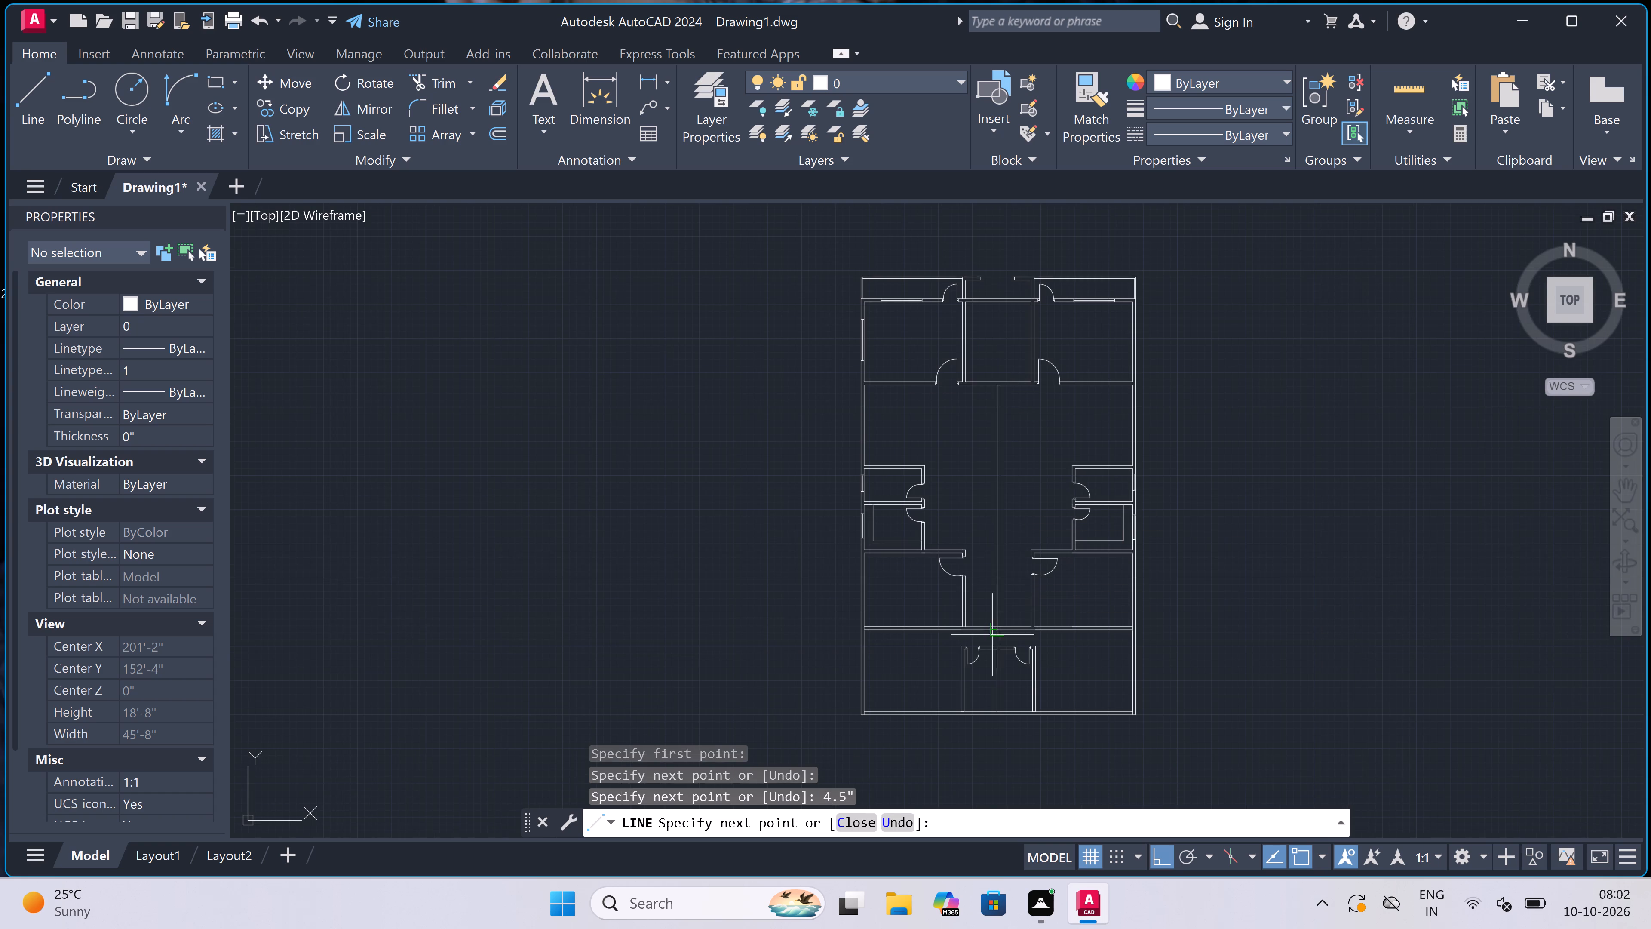
pyautogui.scroll(3, 992, 635)
pyautogui.scroll(2, 1007, 674)
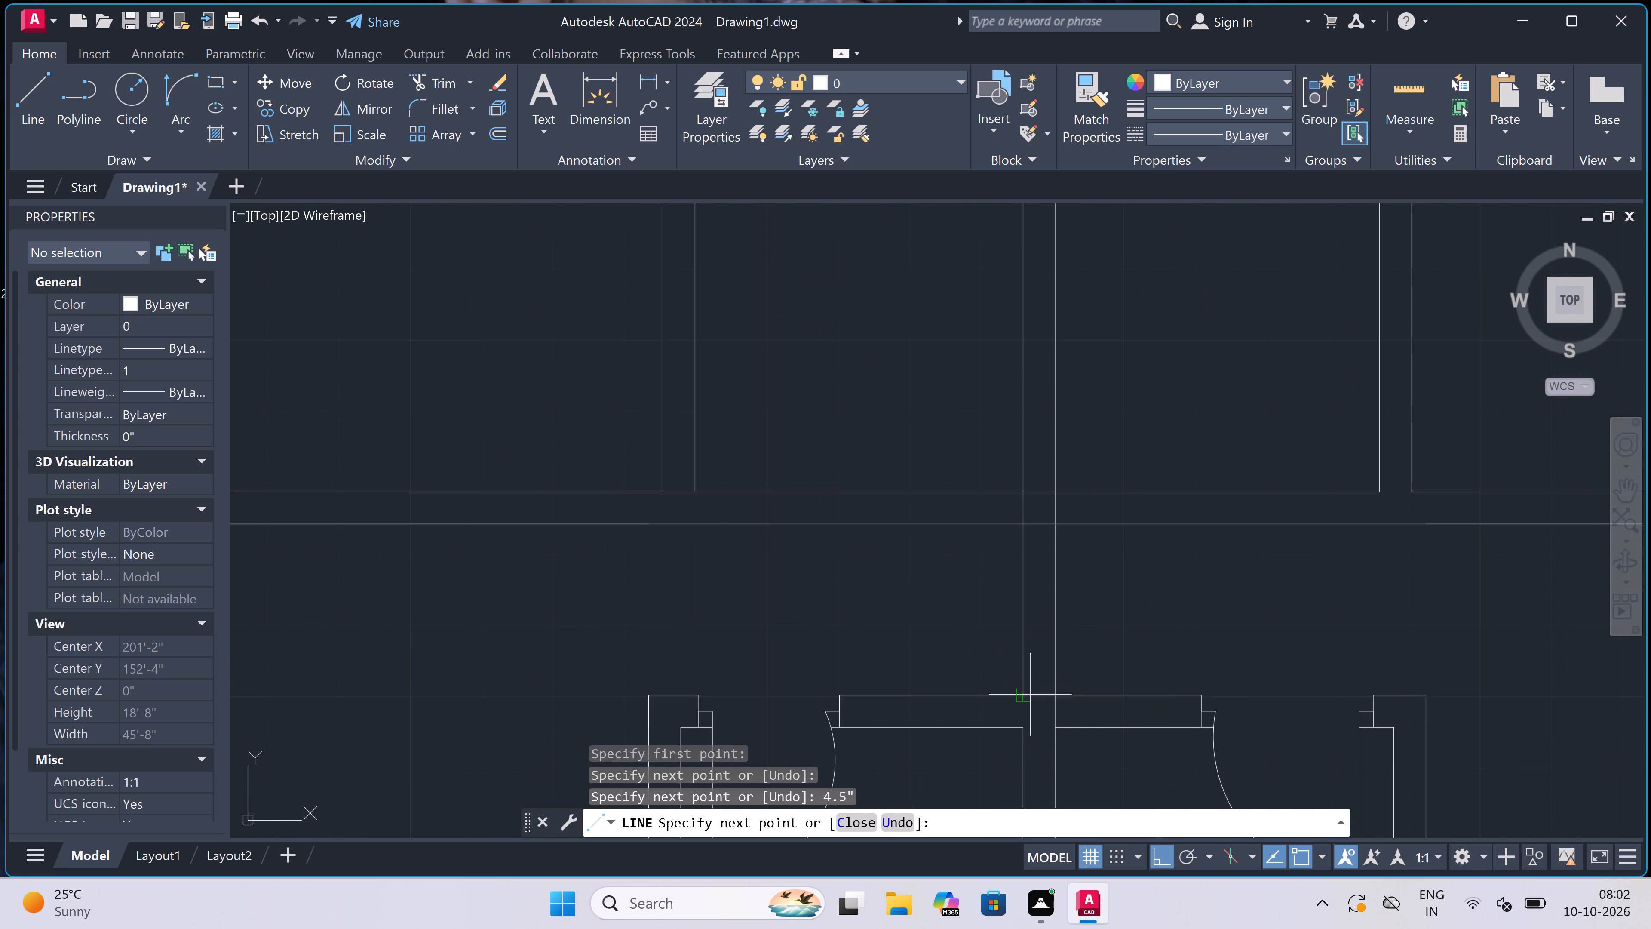
pyautogui.scroll(2, 1025, 696)
pyautogui.click(1026, 697)
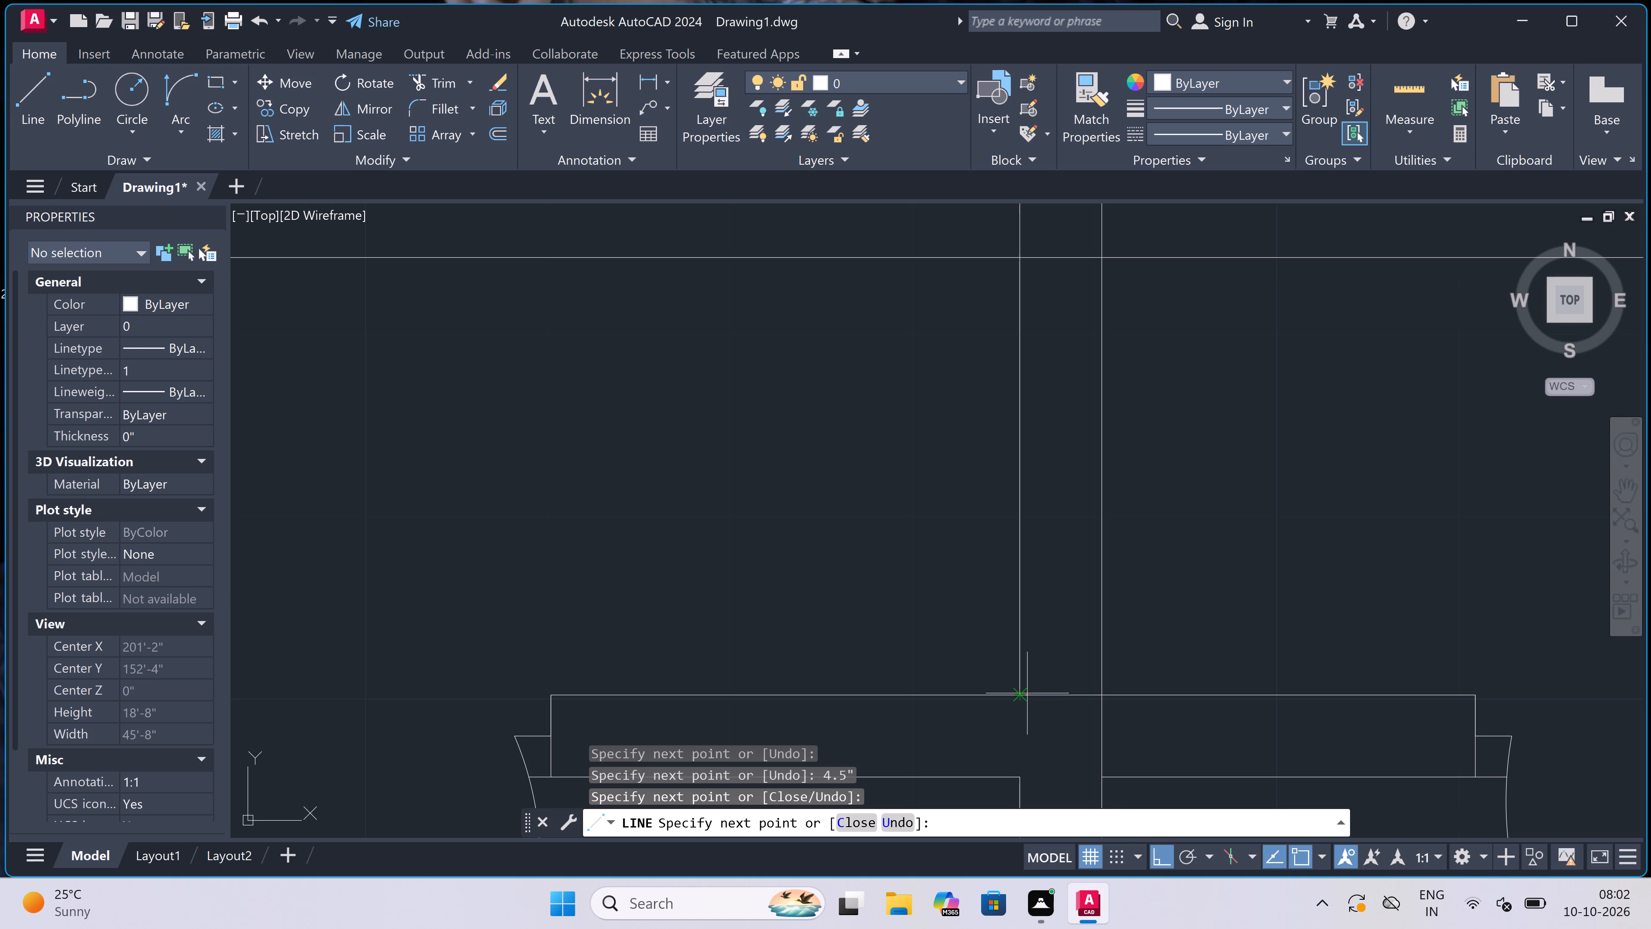
pyautogui.press('Escape')
# Trim the central wall's right line where it crosses the thickness of the small rooms' cross wall.
pyautogui.press('t')
pyautogui.press('r')
pyautogui.press('space')
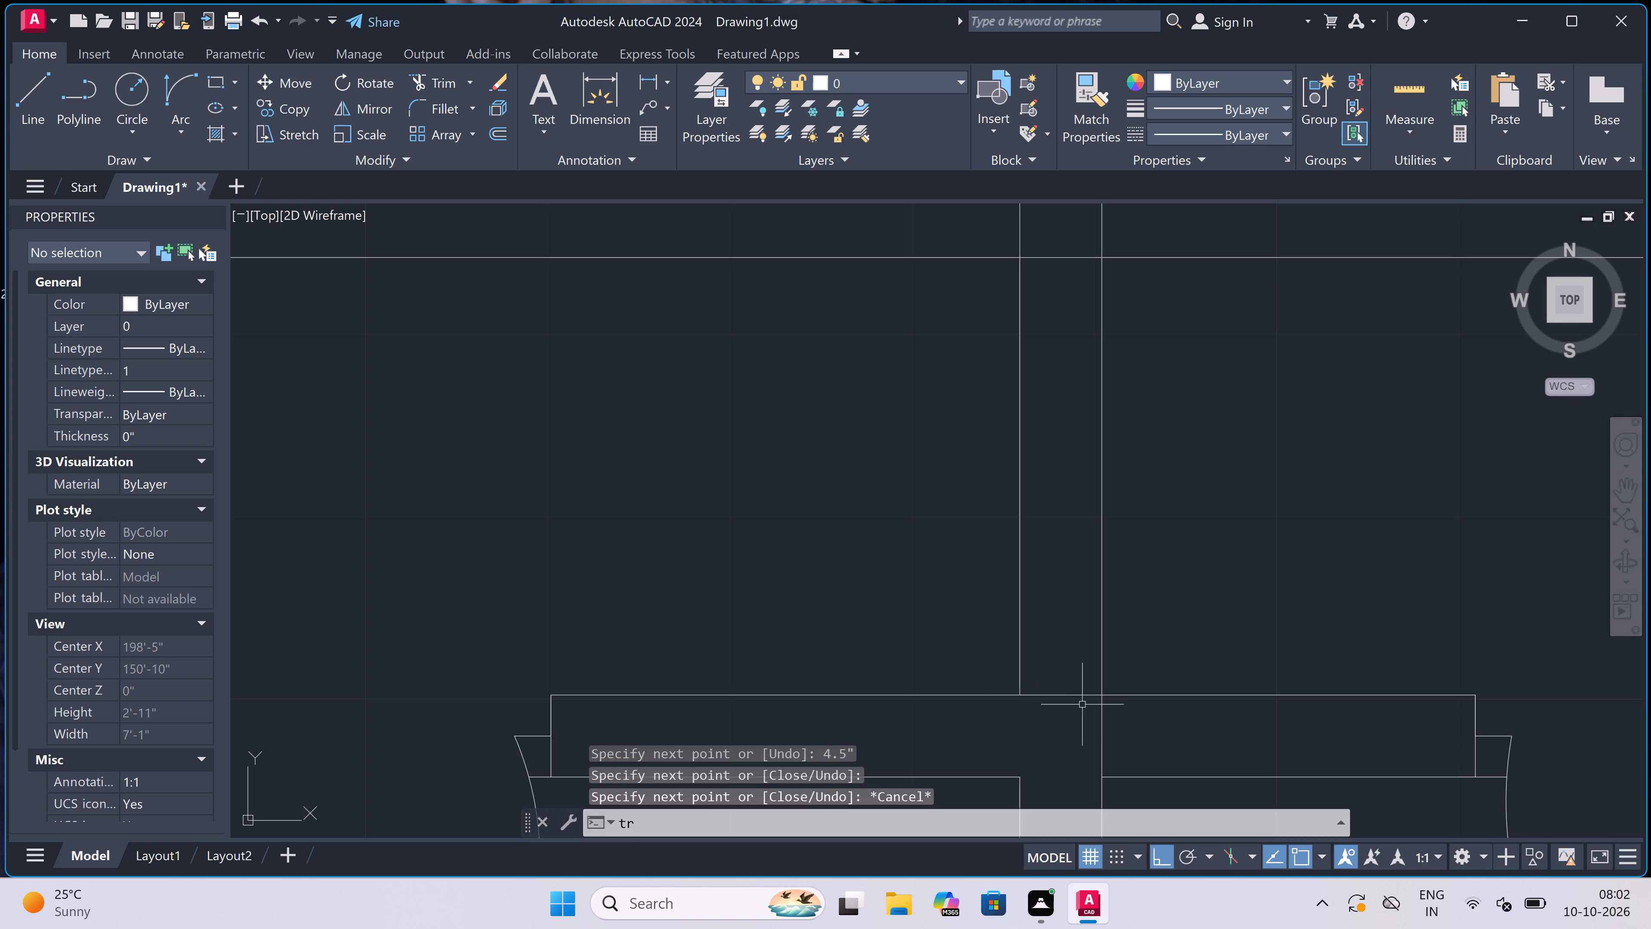
pyautogui.click(1111, 728)
pyautogui.click(1077, 734)
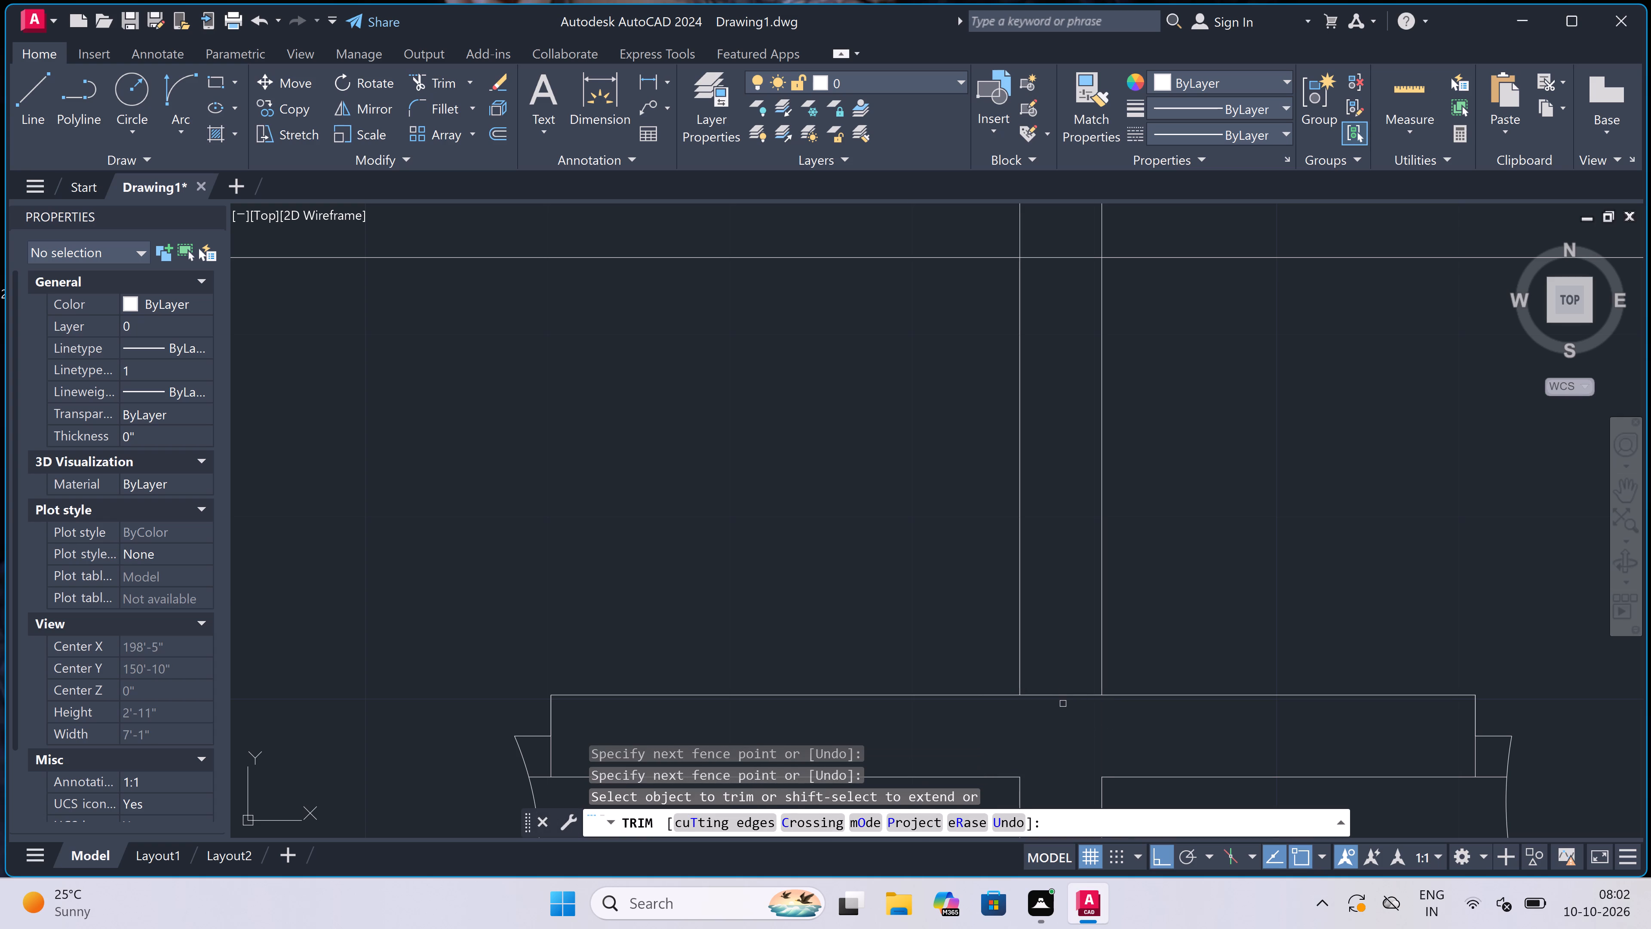
# Trim both lines of the long horizontal wall between the two faces of the central wall.
pyautogui.scroll(-4, 859, 607)
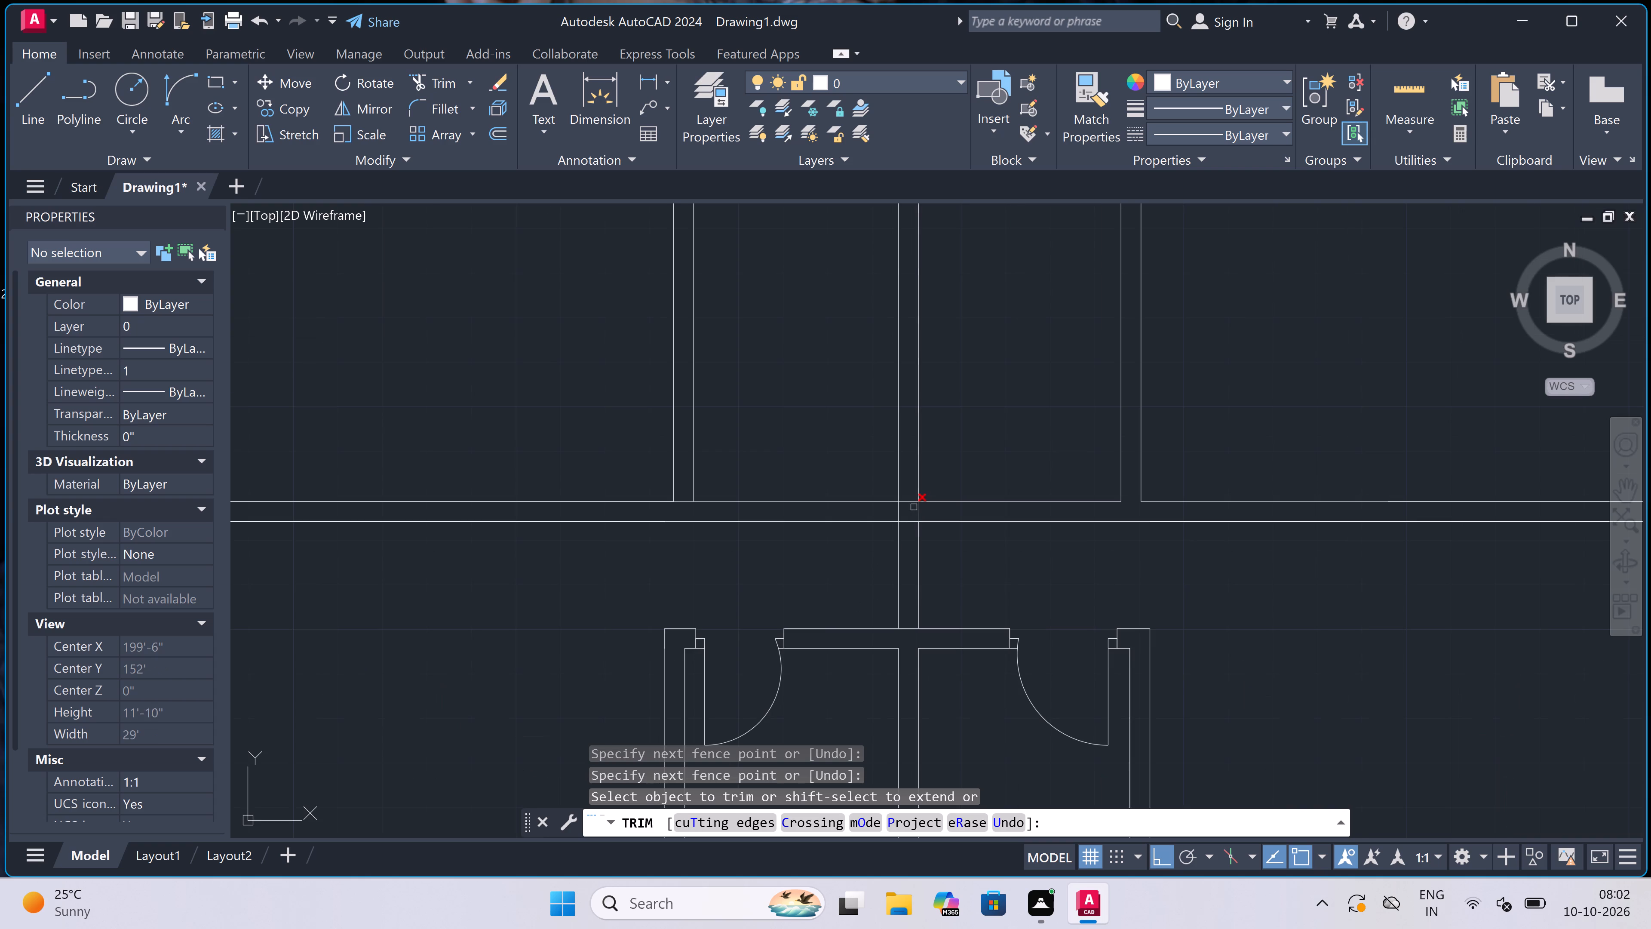
pyautogui.scroll(3, 912, 497)
pyautogui.click(915, 464)
pyautogui.click(933, 646)
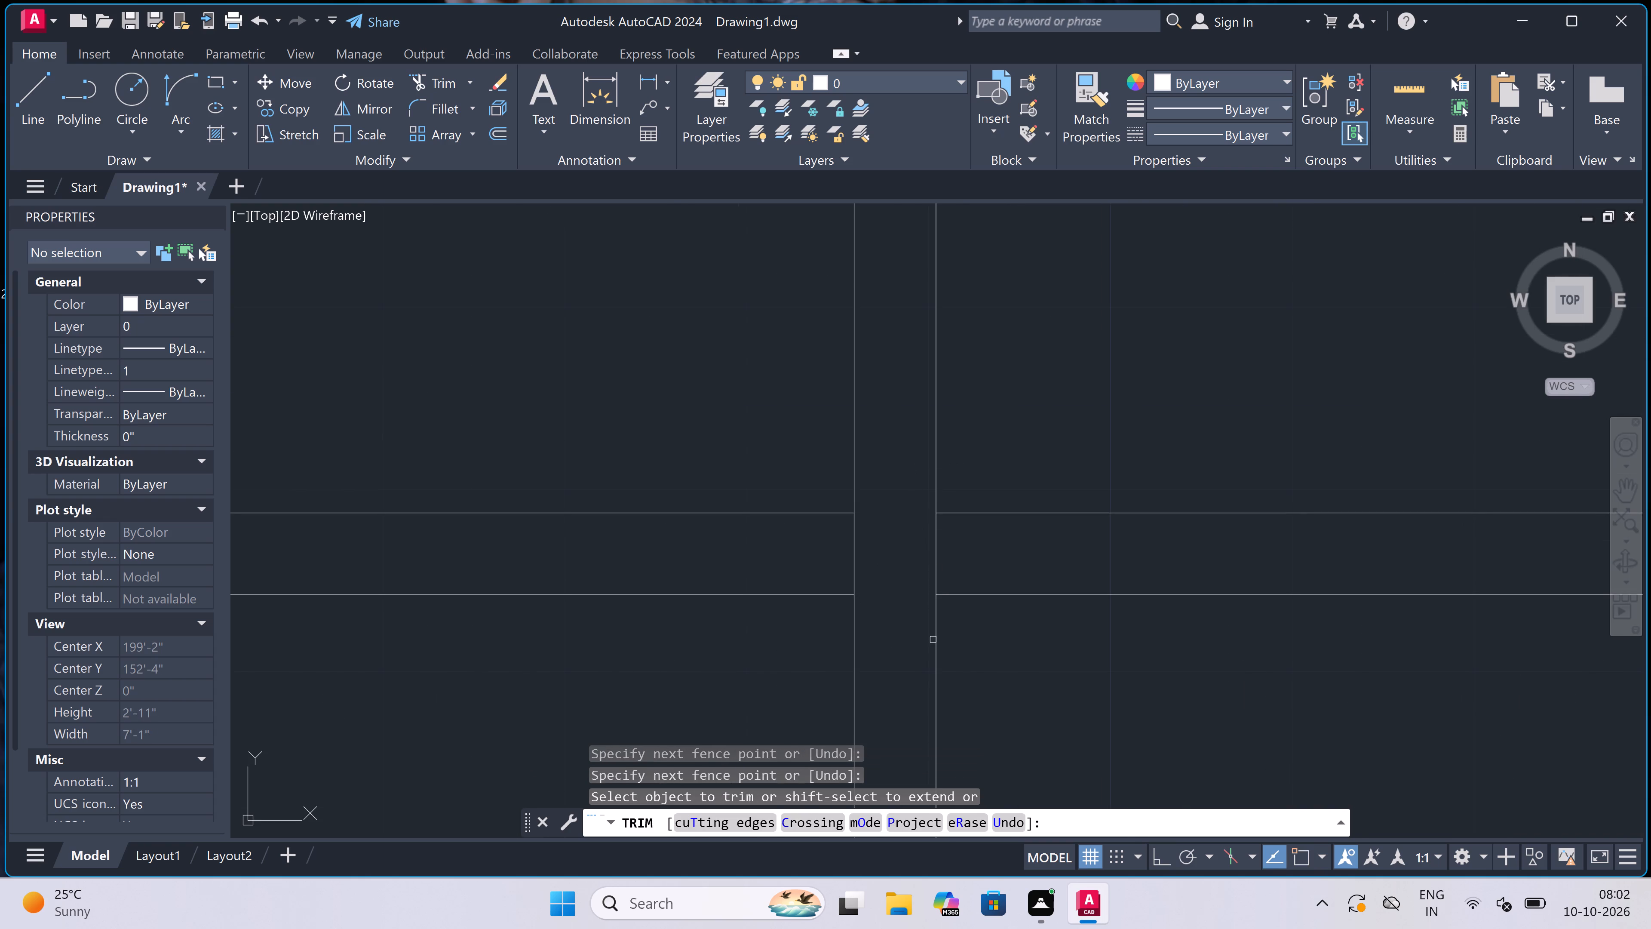
# Trim both faces of the central wall where they cross the thickness of the long horizontal wall.
pyautogui.click(839, 535)
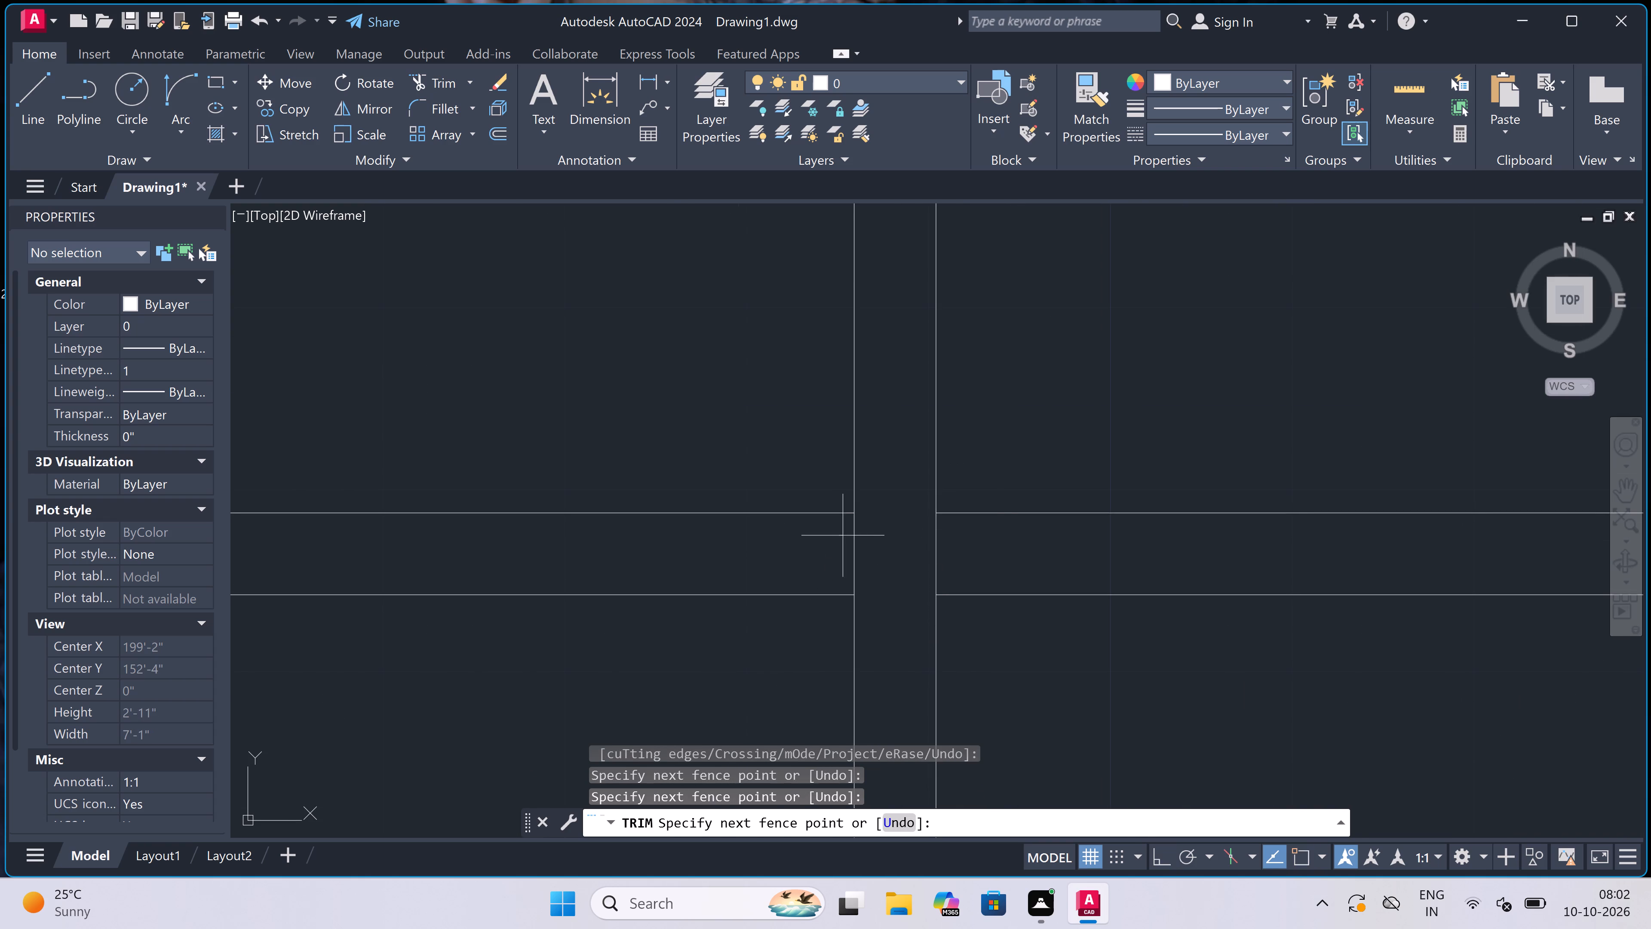
pyautogui.click(998, 518)
pyautogui.scroll(-5, 903, 514)
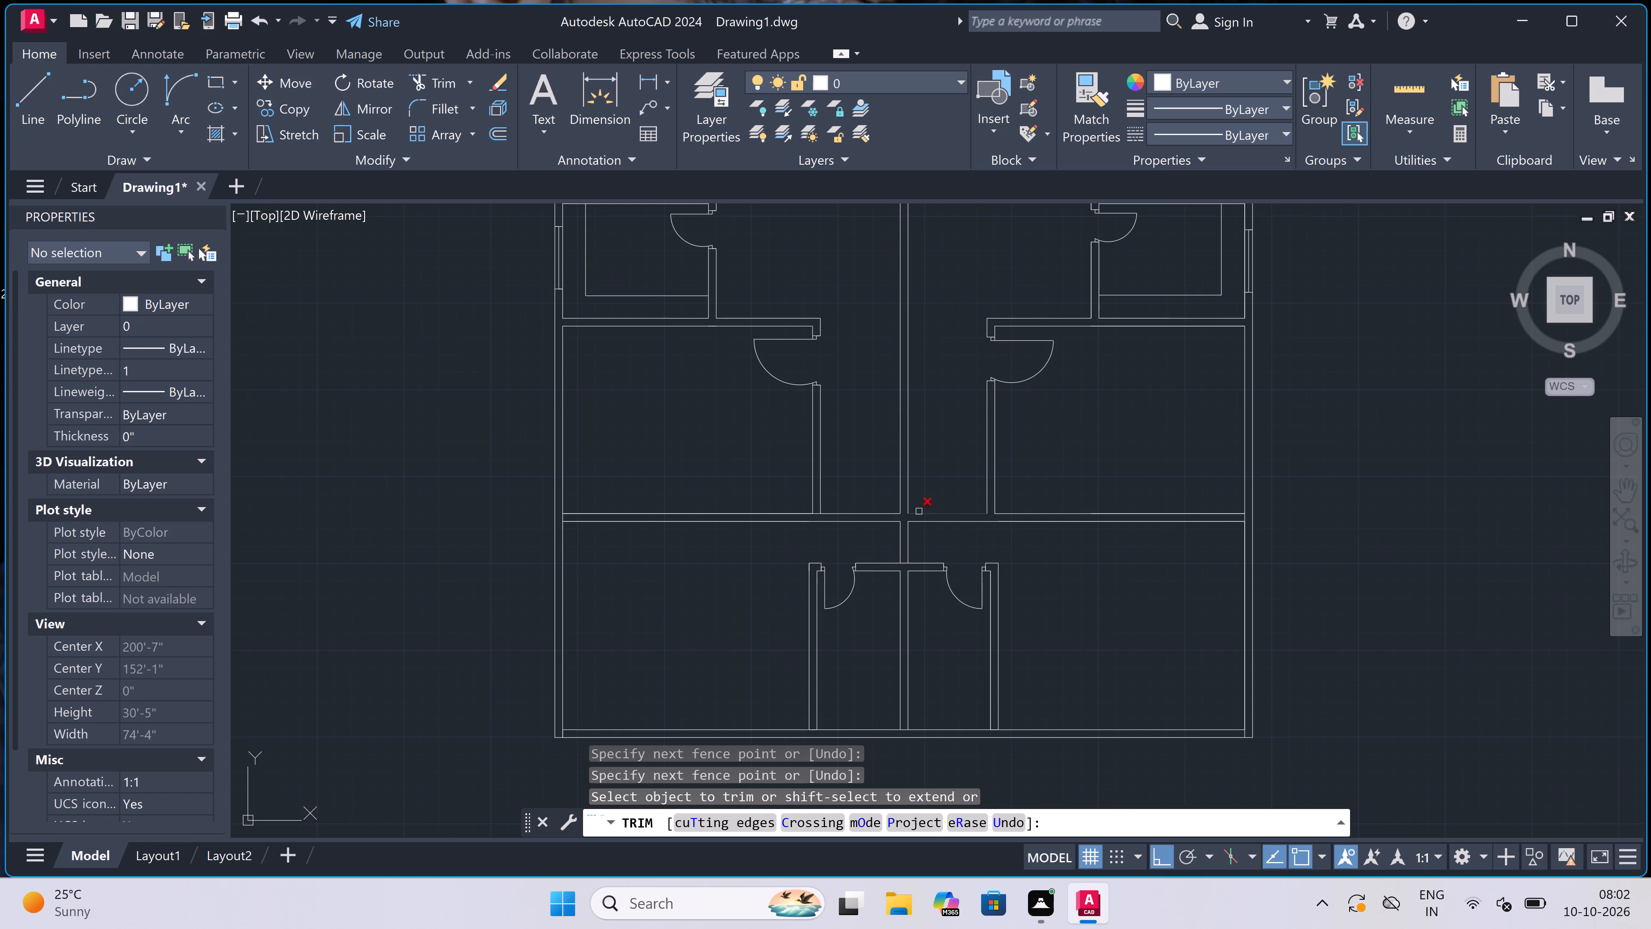
pyautogui.scroll(2, 919, 511)
pyautogui.press('Escape')
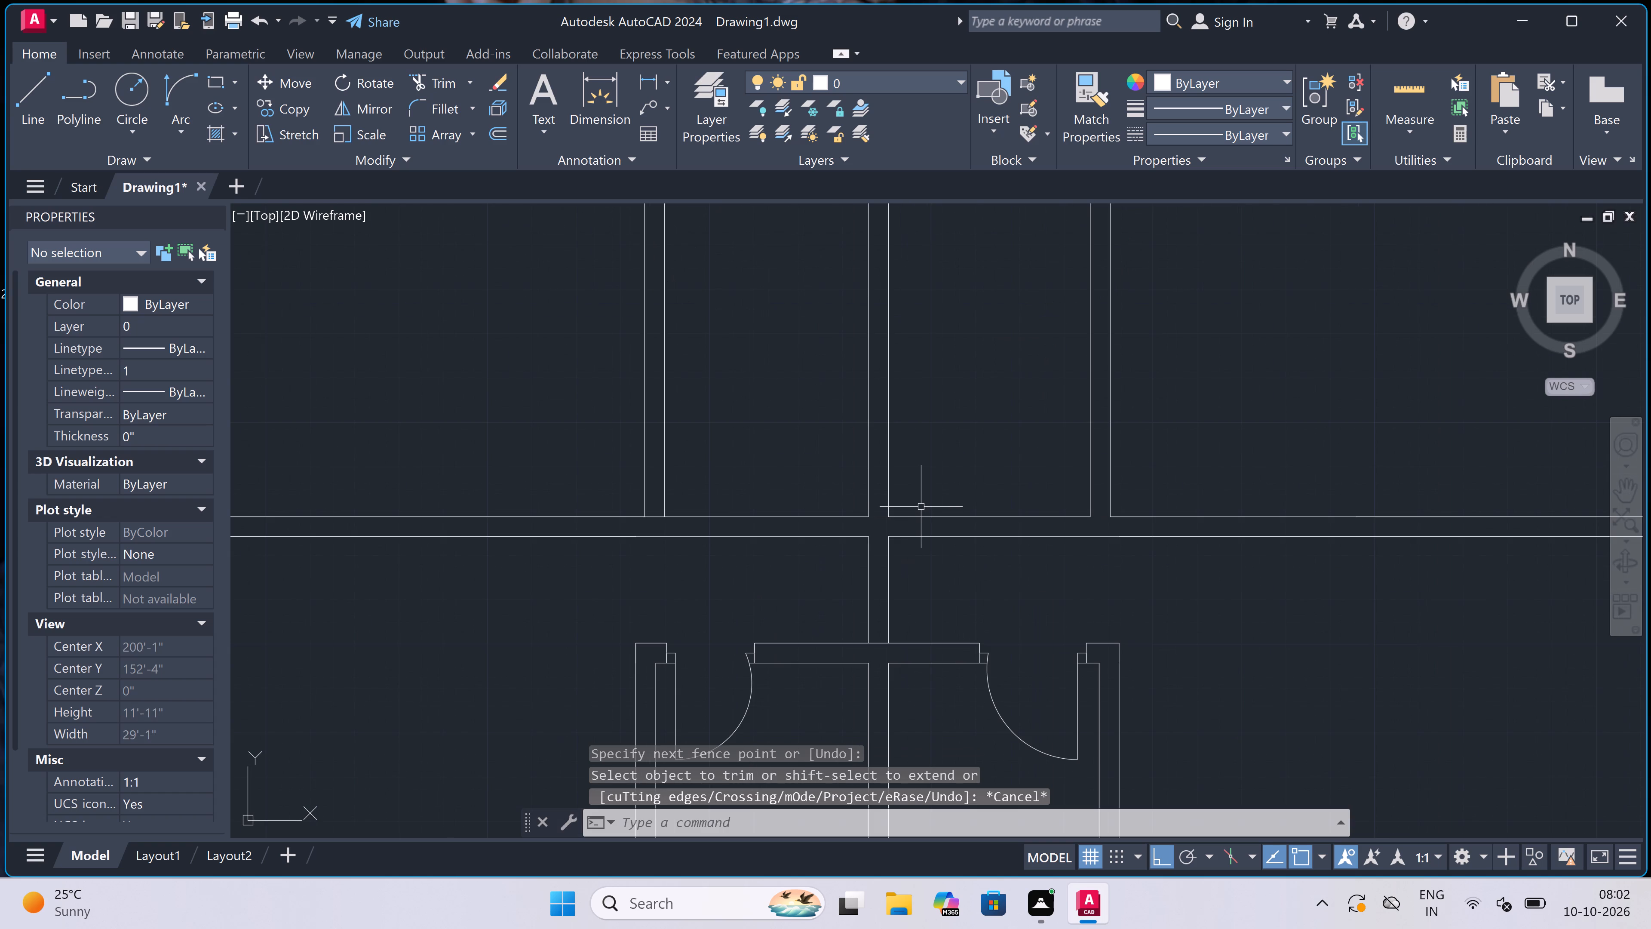
# Draw a door jamb across the horizontal wall just right of the central wall, with a 2" stop running right from its midpoint.
pyautogui.press('l')
pyautogui.press('space')
pyautogui.scroll(2, 922, 501)
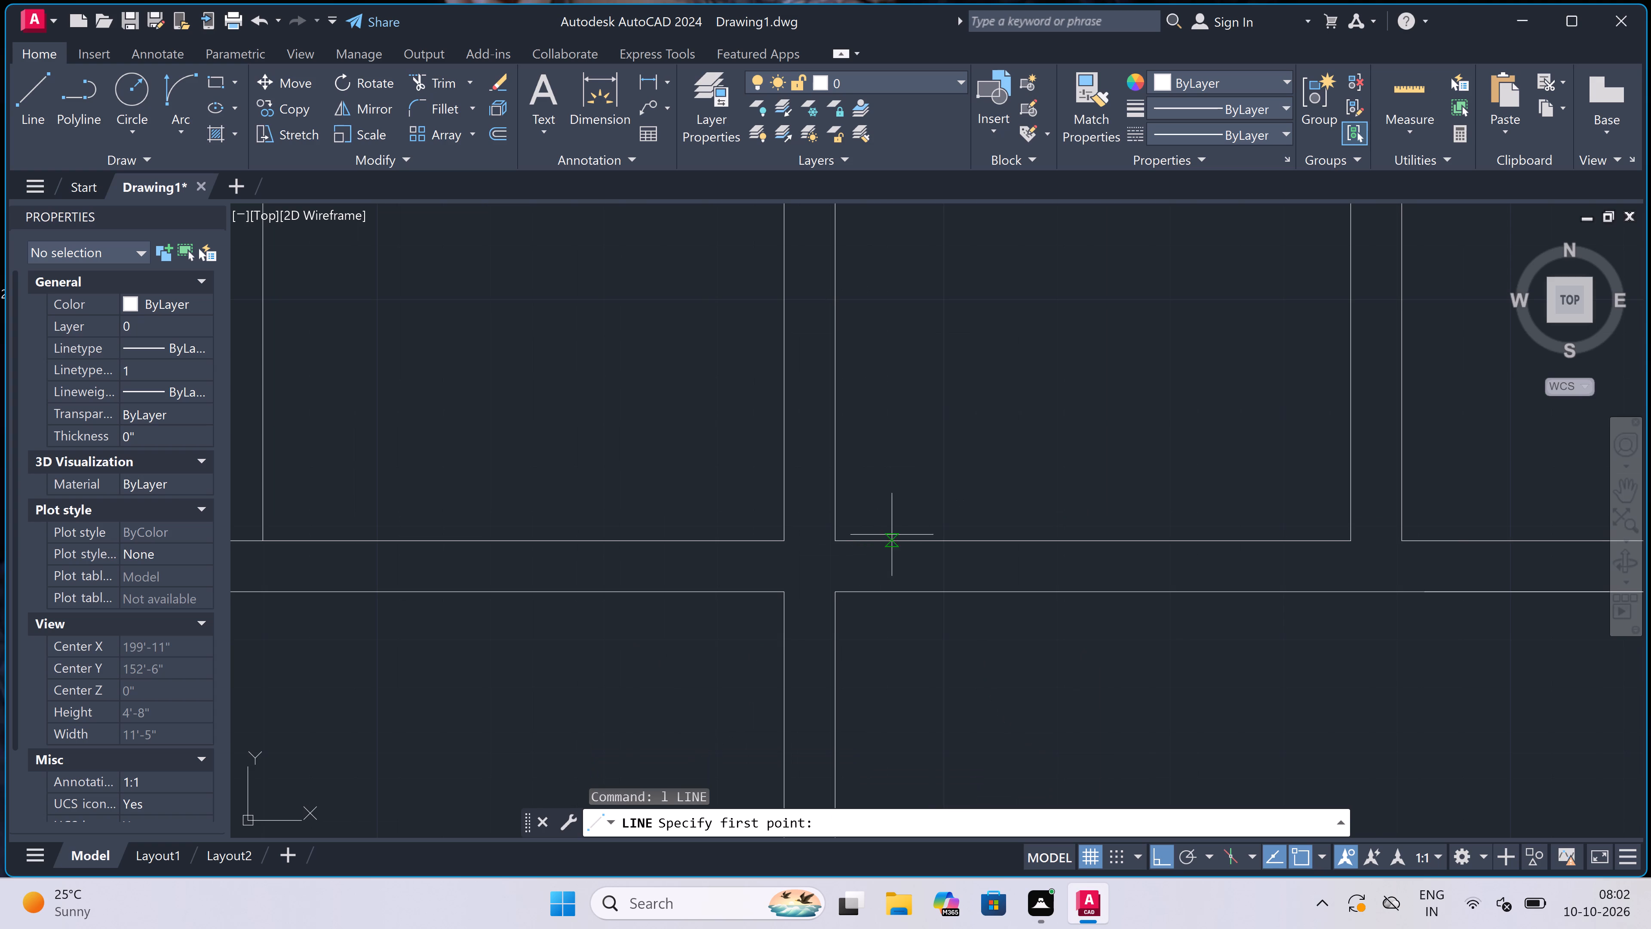
pyautogui.click(878, 539)
pyautogui.click(883, 594)
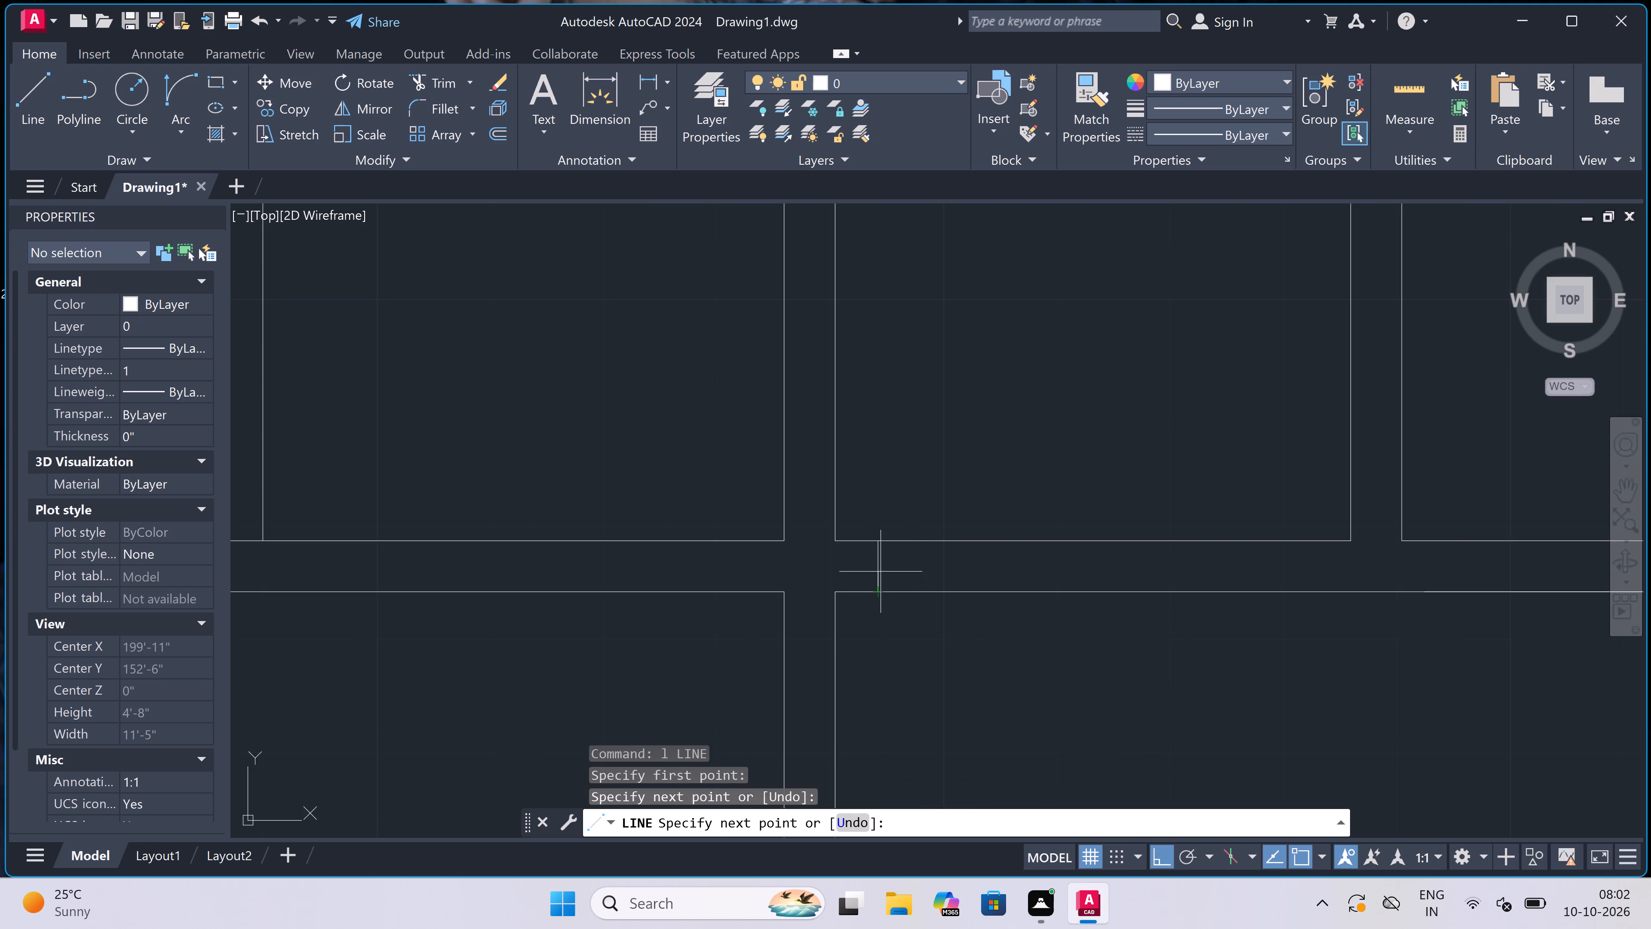
pyautogui.click(881, 553)
pyautogui.click(881, 560)
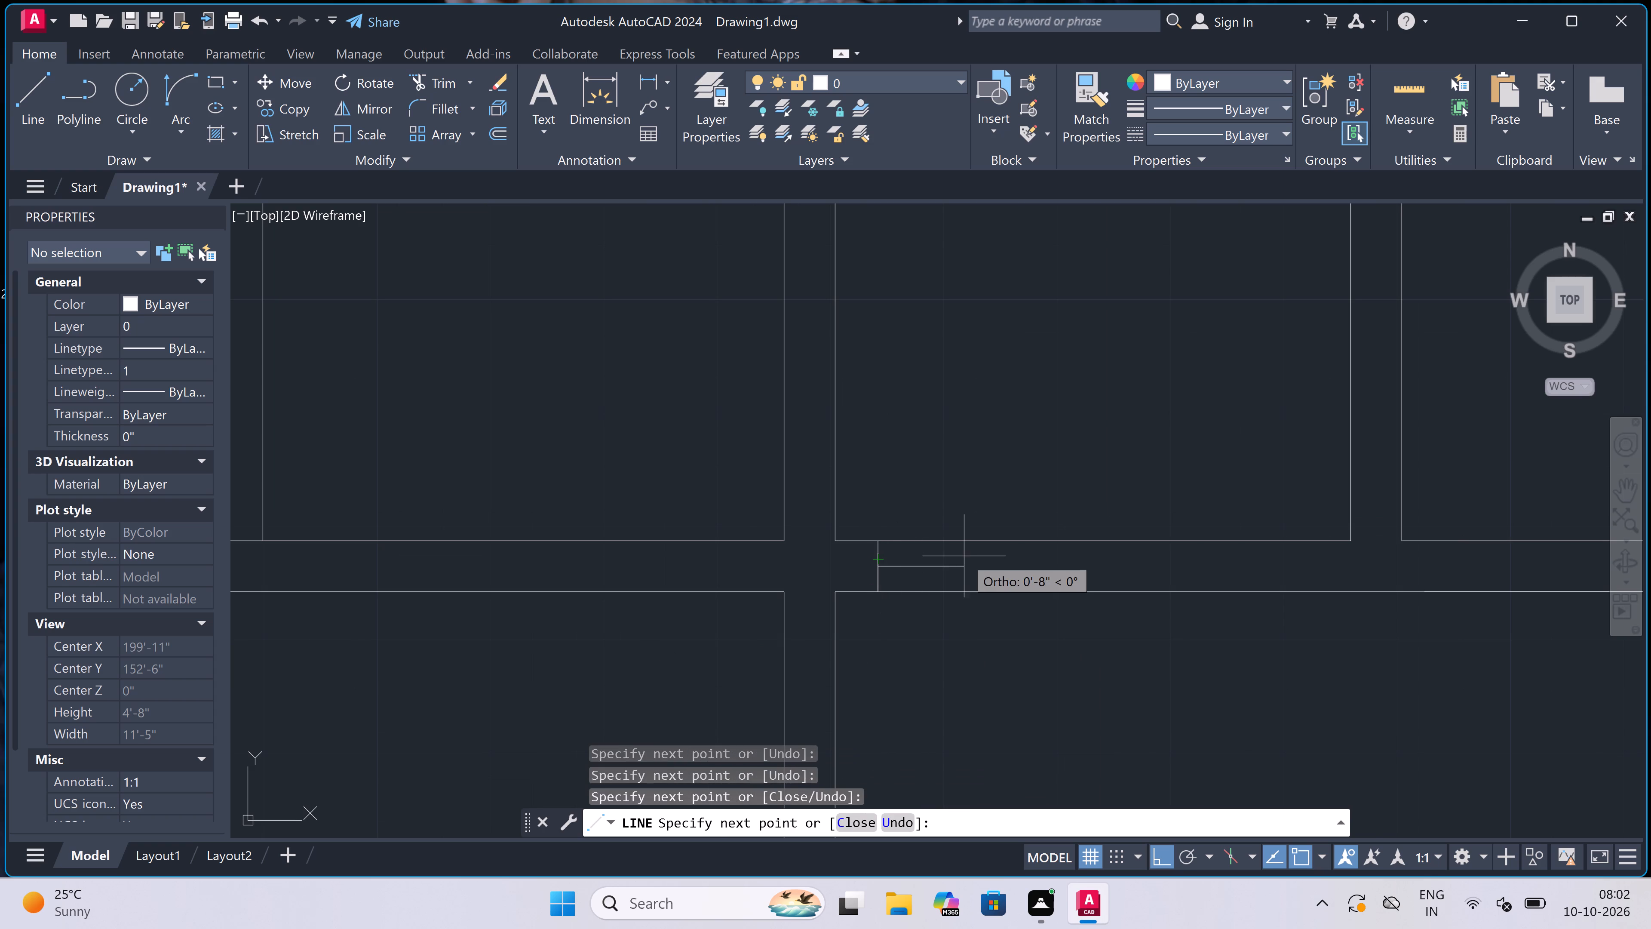
pyautogui.write('2"')
pyautogui.press('space')
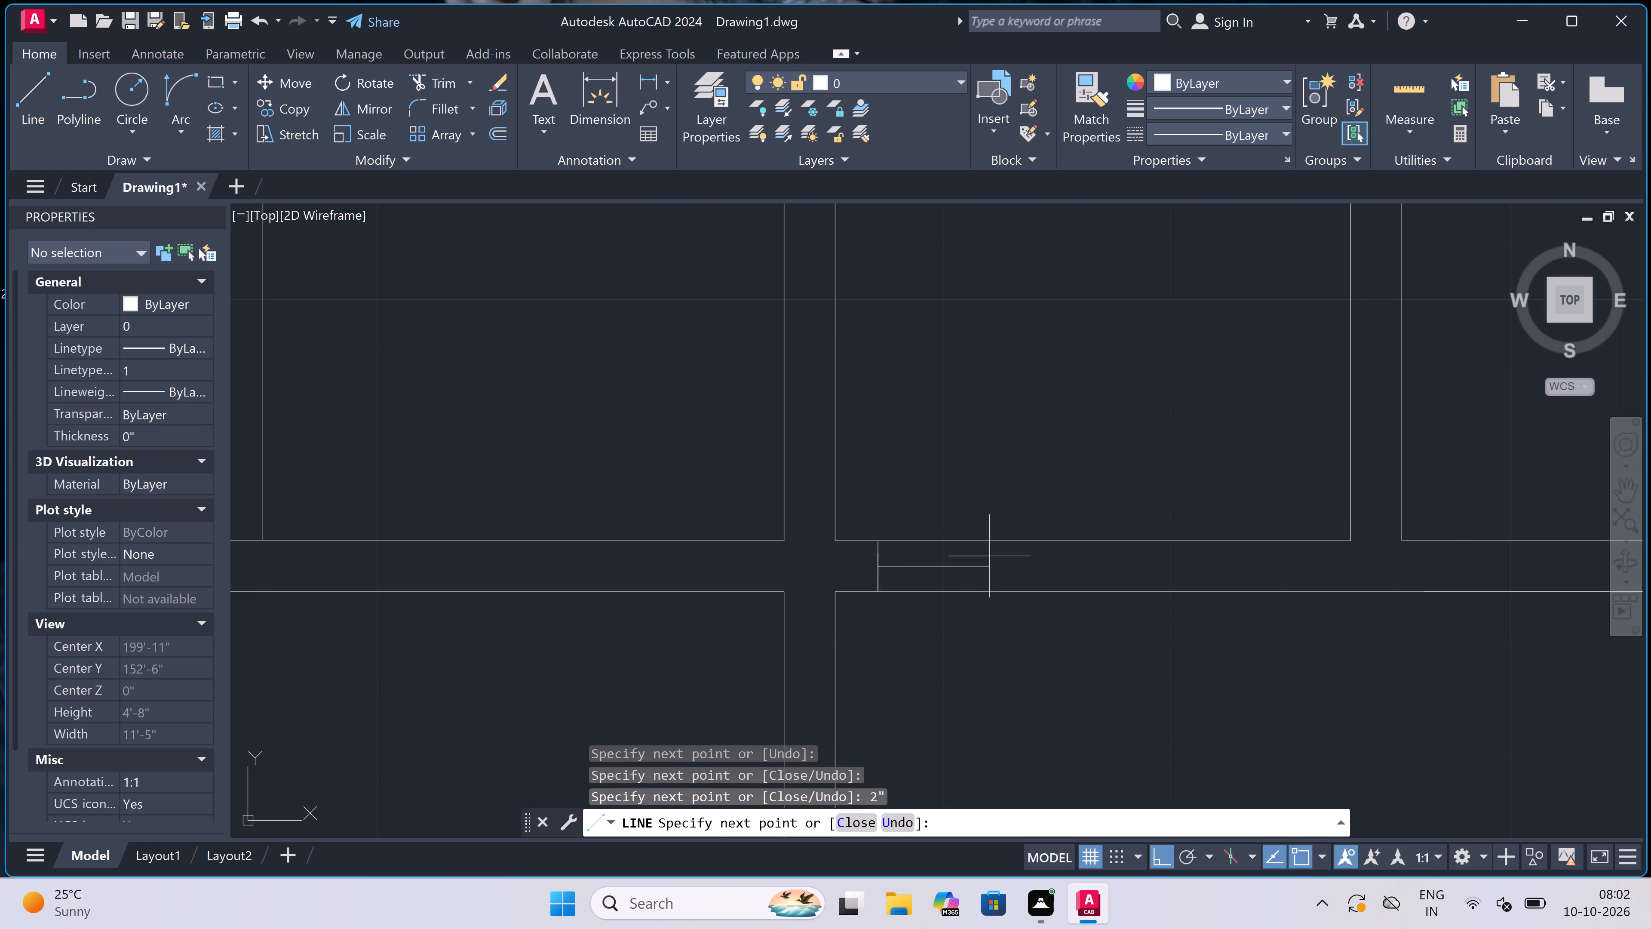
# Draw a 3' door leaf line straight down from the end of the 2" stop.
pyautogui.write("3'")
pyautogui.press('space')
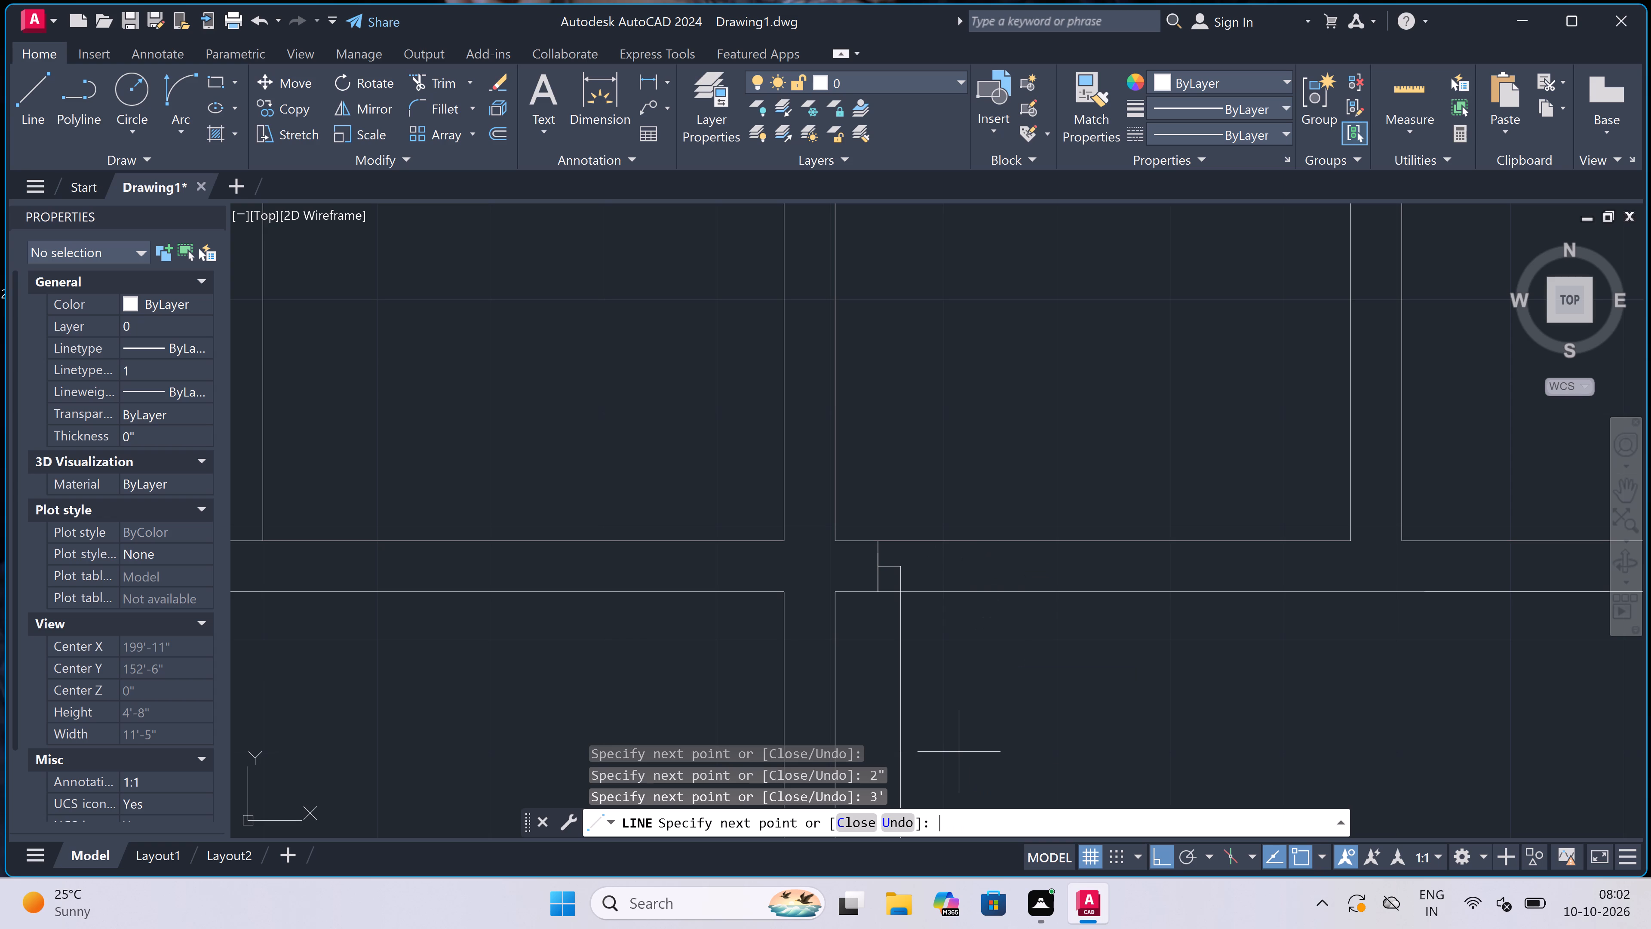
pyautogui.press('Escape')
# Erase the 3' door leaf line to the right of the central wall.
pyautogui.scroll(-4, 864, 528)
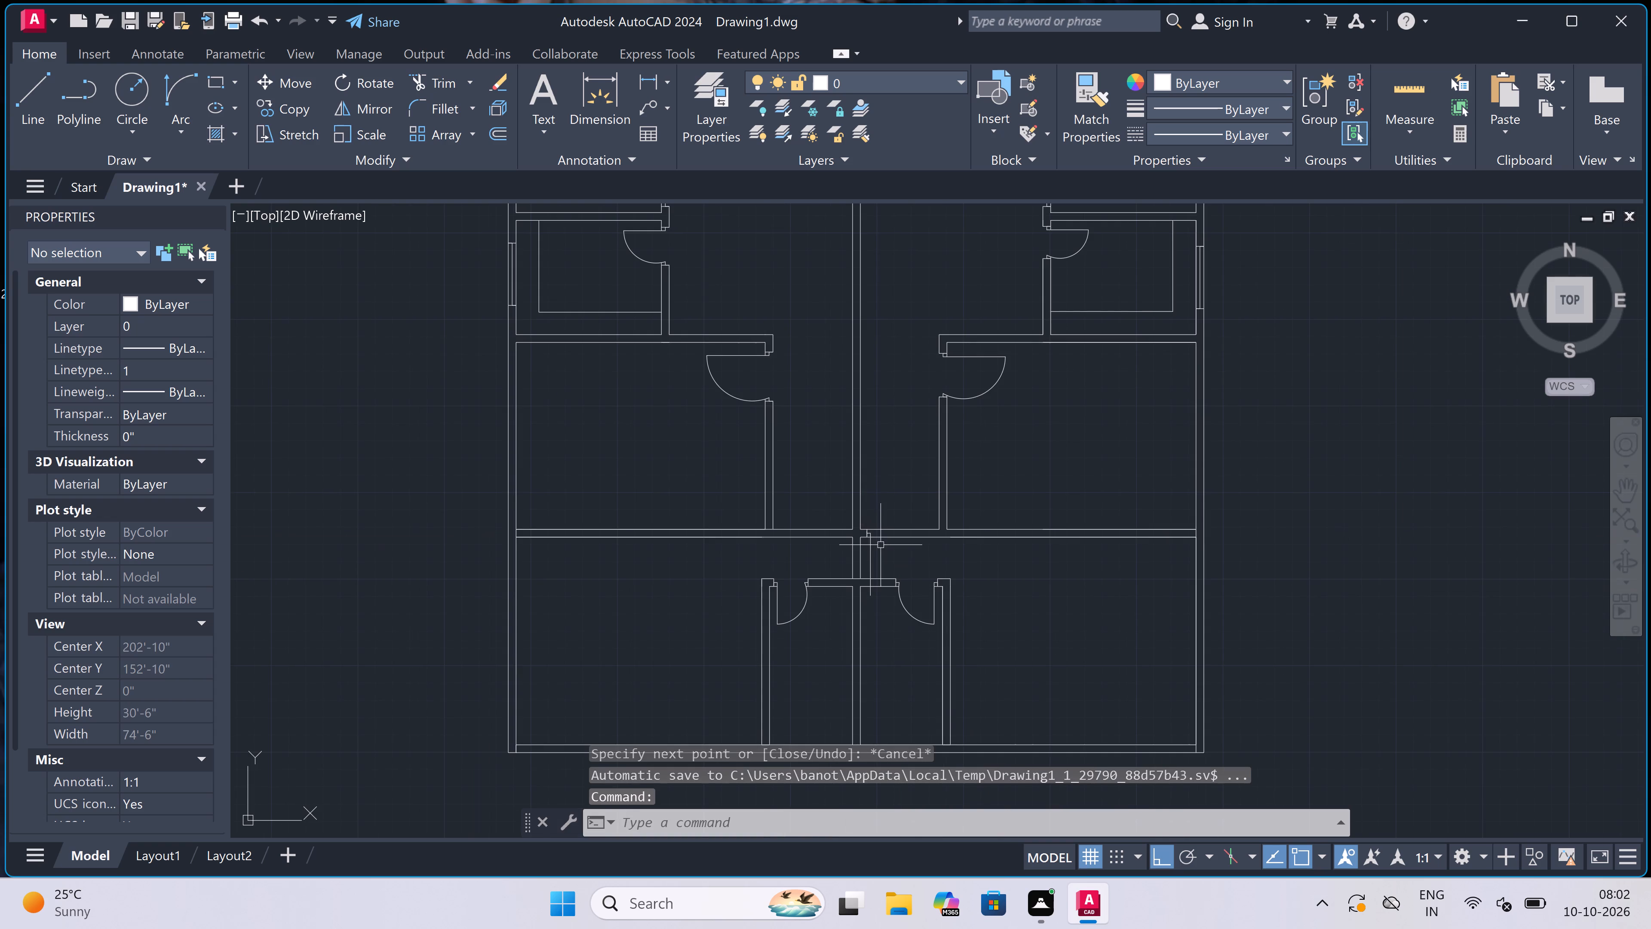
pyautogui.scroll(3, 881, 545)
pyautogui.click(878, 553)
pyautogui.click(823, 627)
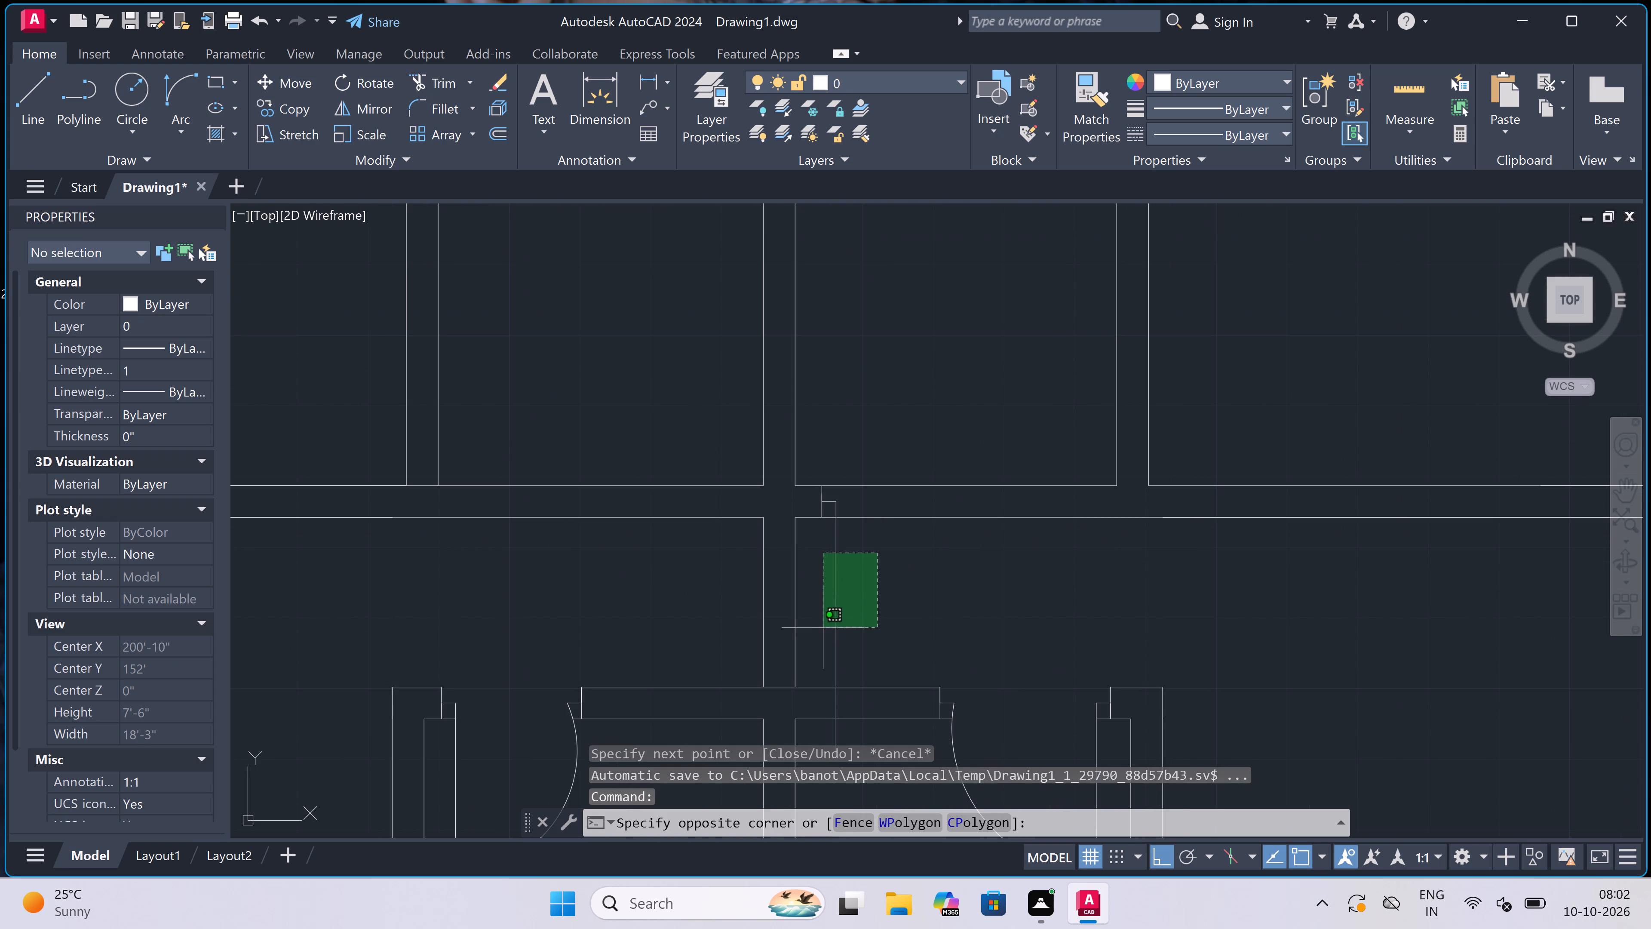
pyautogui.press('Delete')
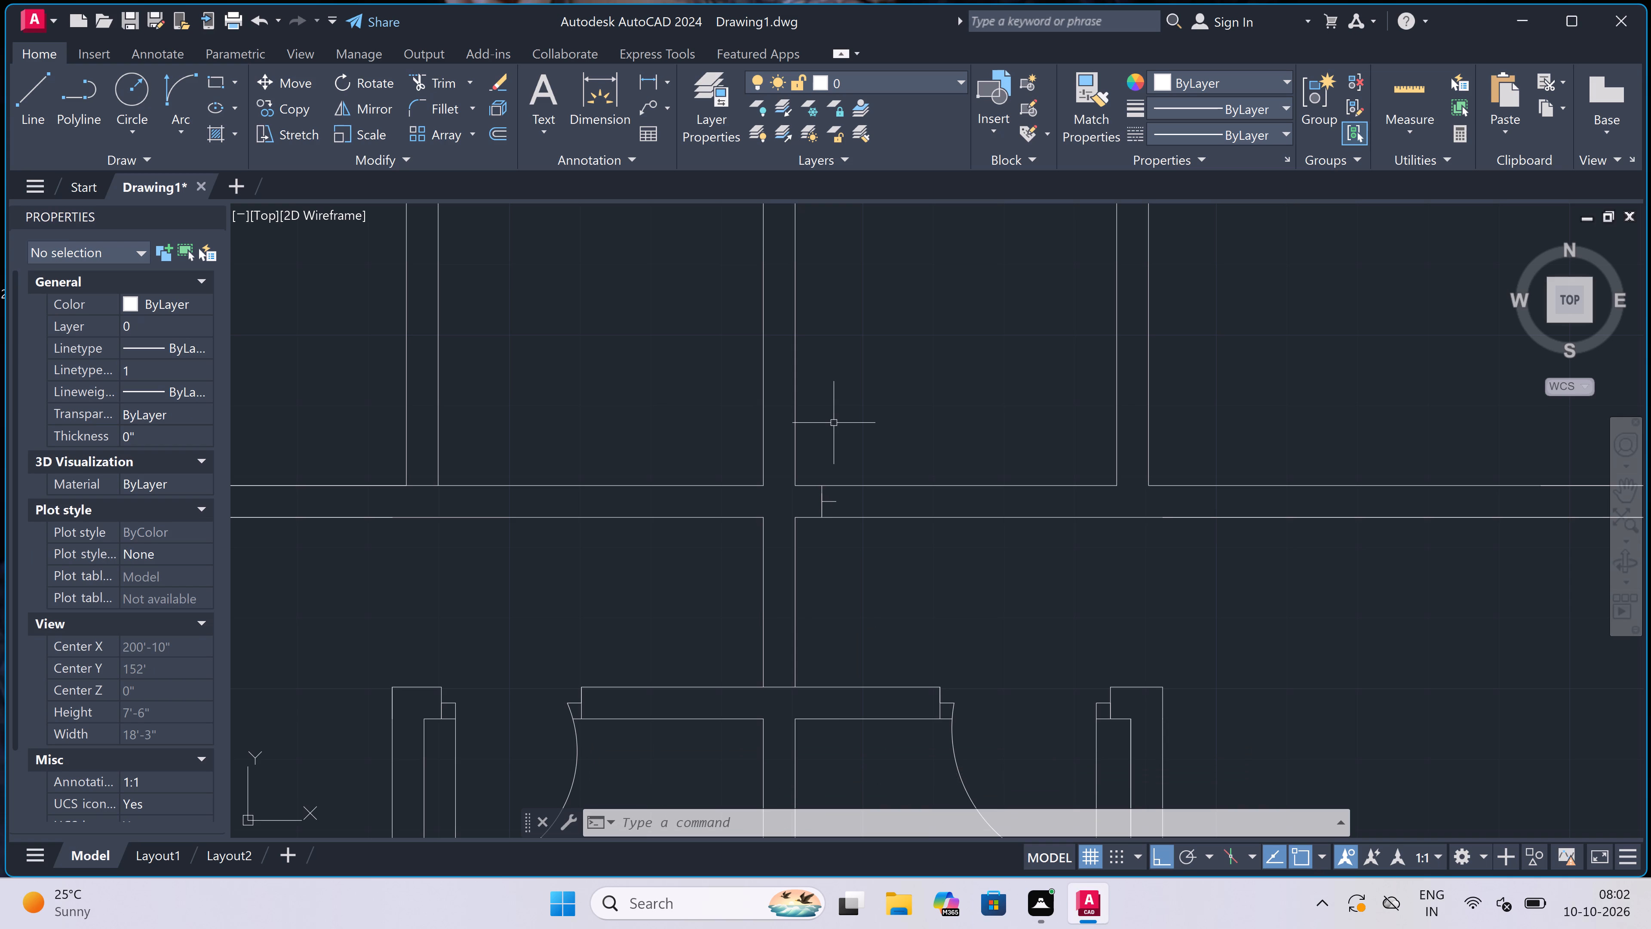
# Draw a 2' door leaf line straight down from the end of the 2" stop right of the central wall.
pyautogui.write('l')
pyautogui.press('space')
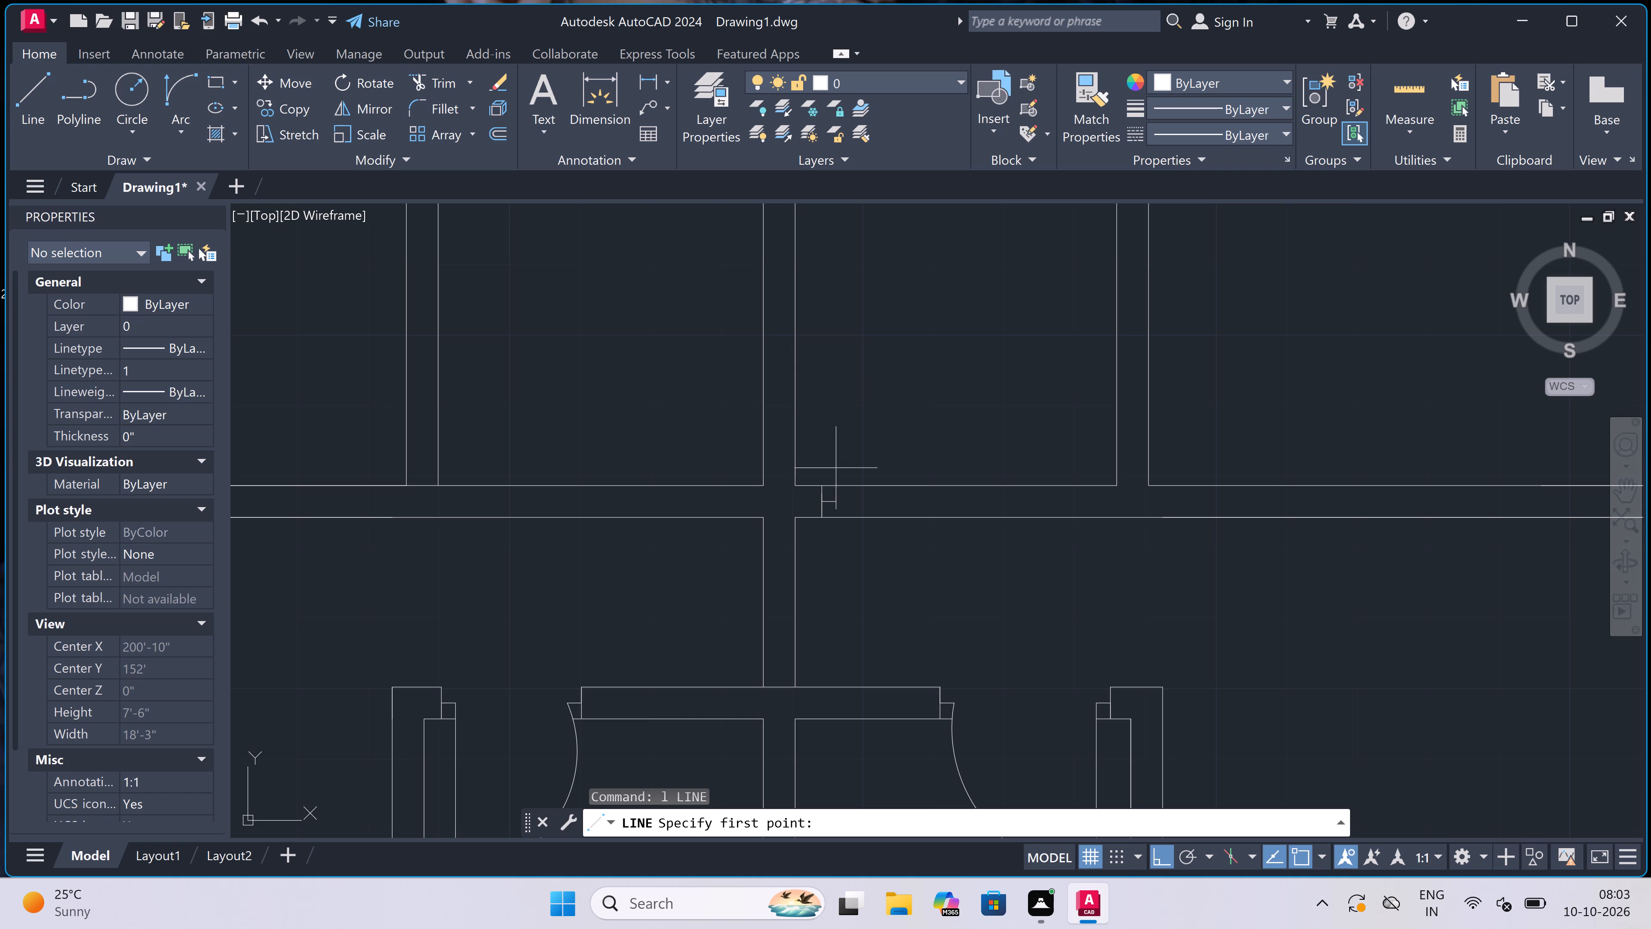
pyautogui.scroll(1, 831, 477)
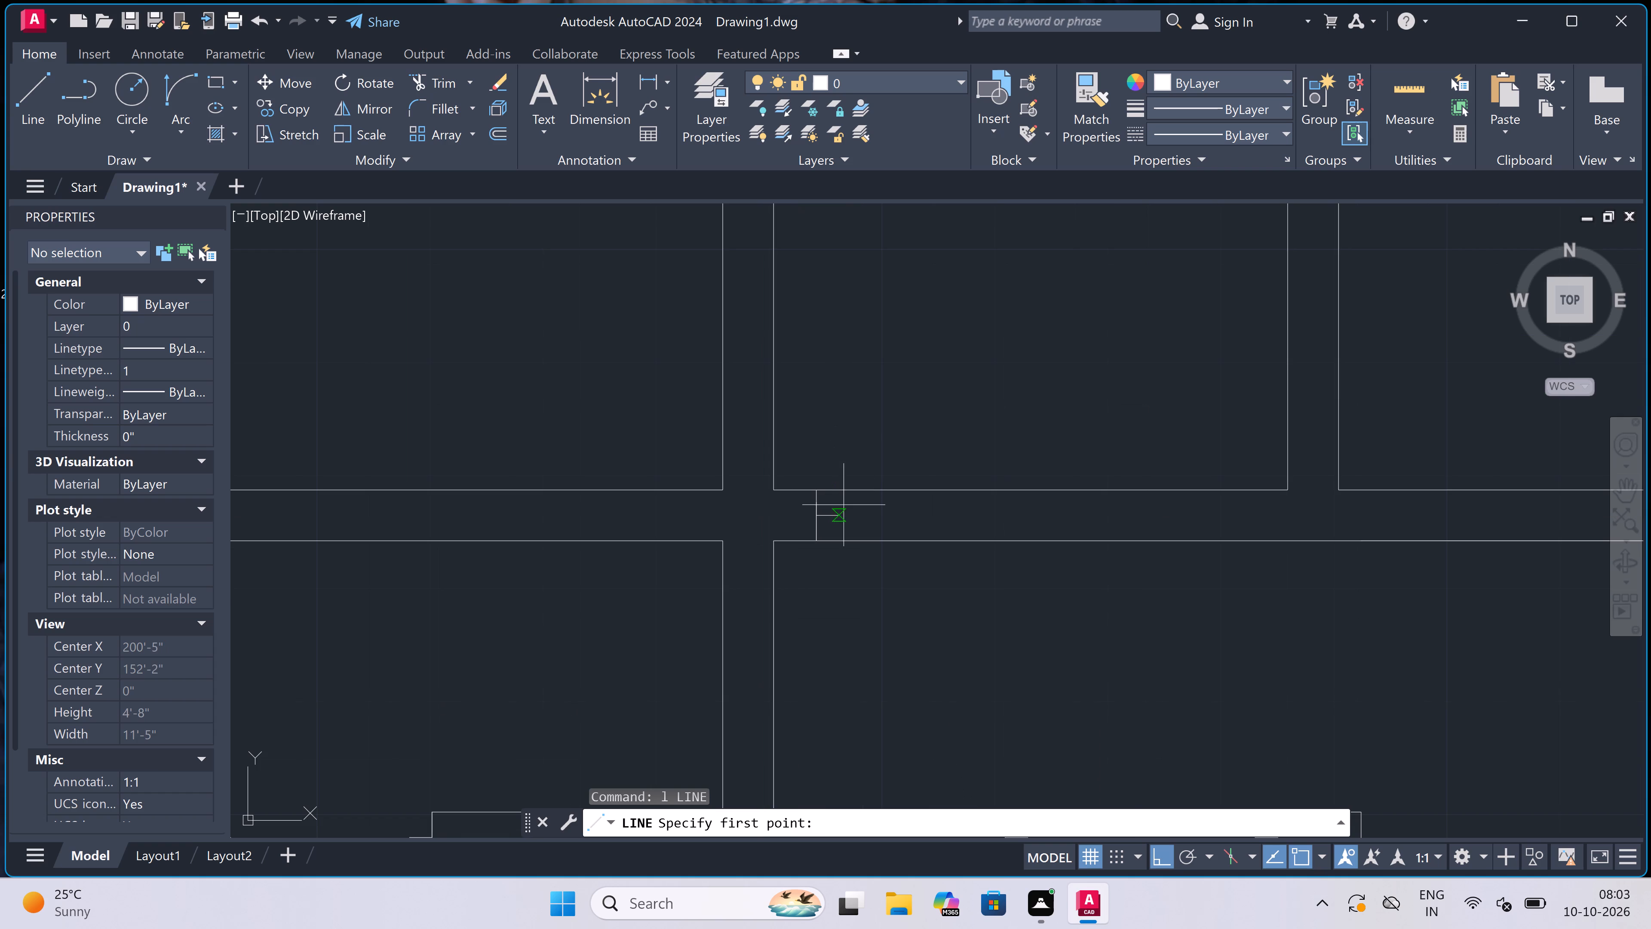
pyautogui.click(844, 519)
pyautogui.scroll(-1, 844, 581)
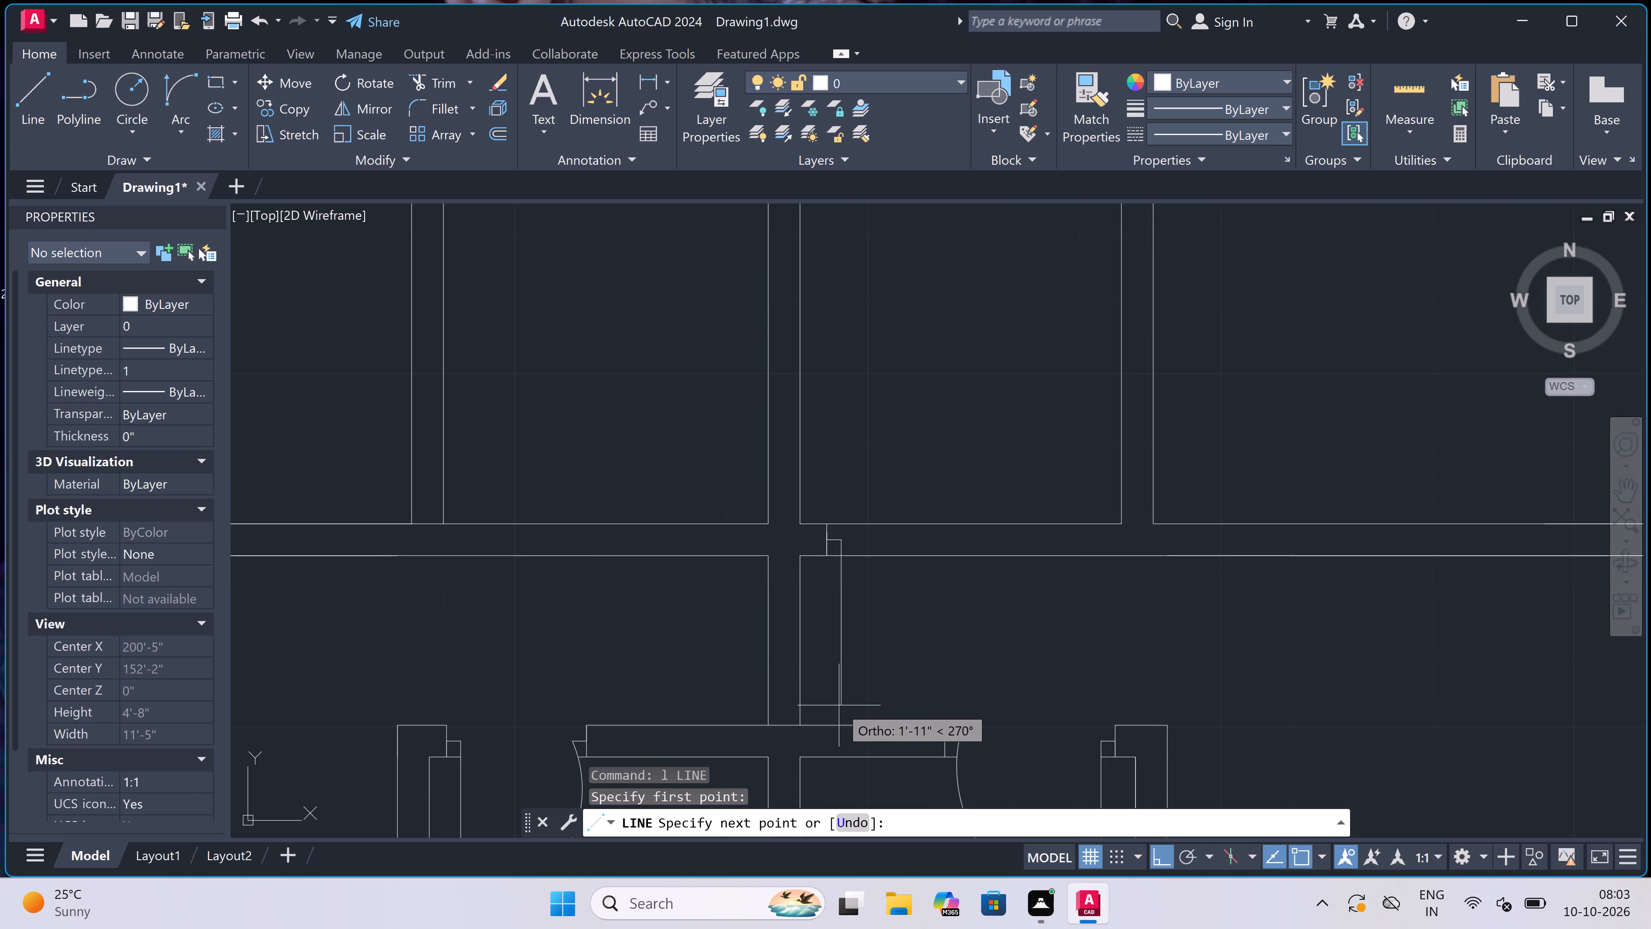
pyautogui.write('2.')
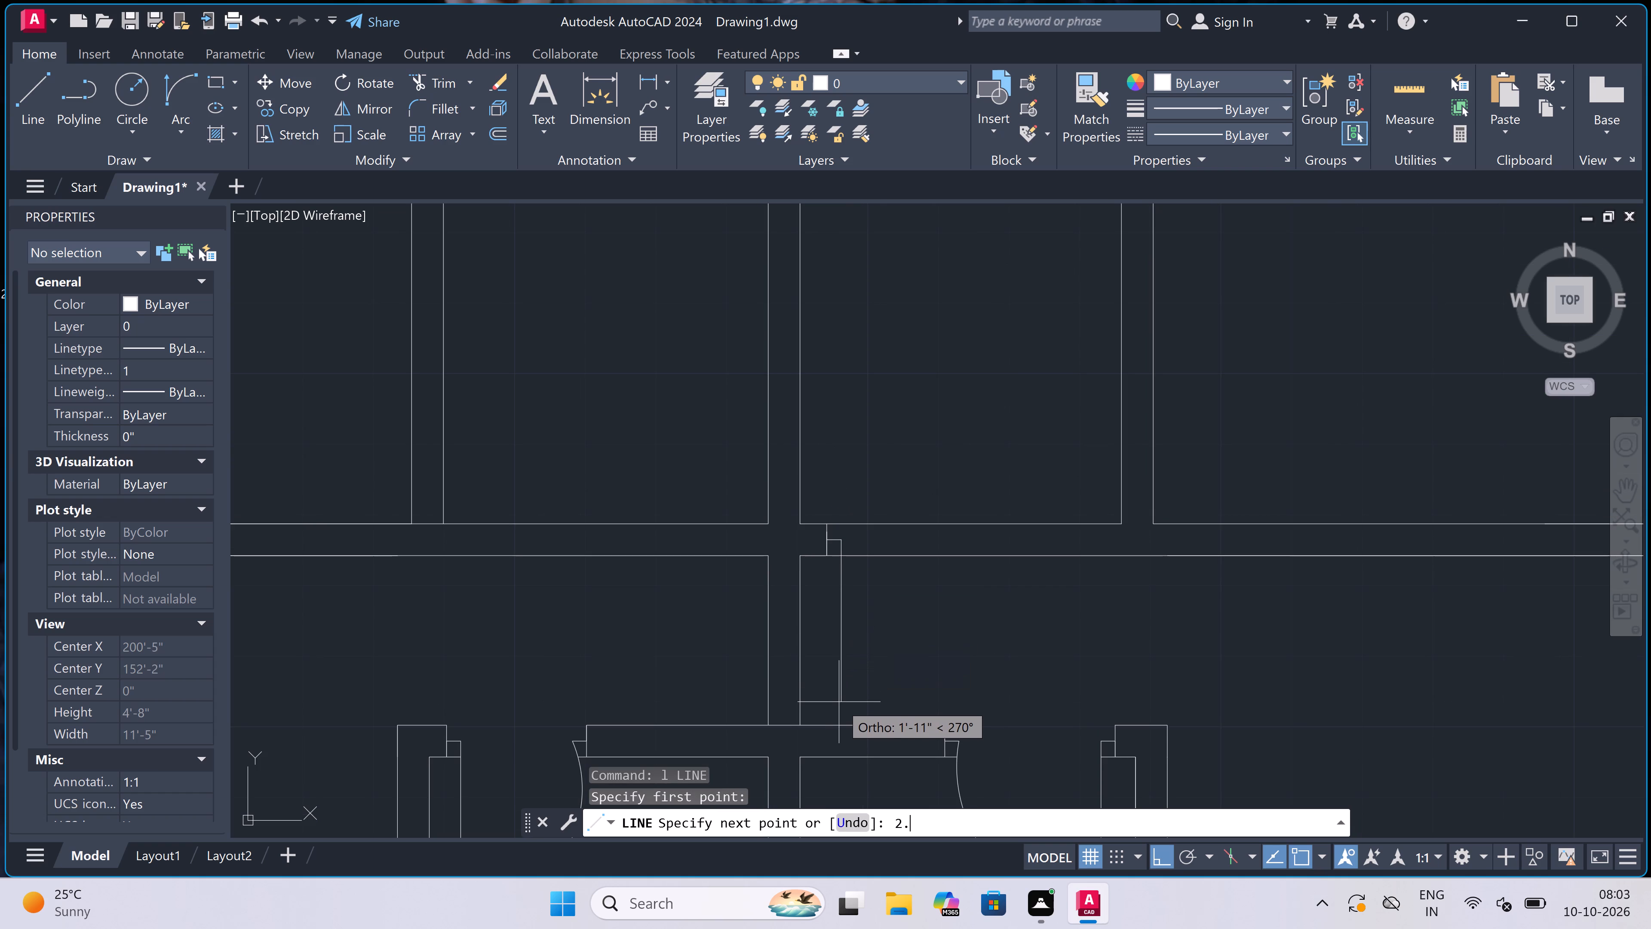
pyautogui.hotkey('ctrl', '5')
pyautogui.write("'")
pyautogui.press('space')
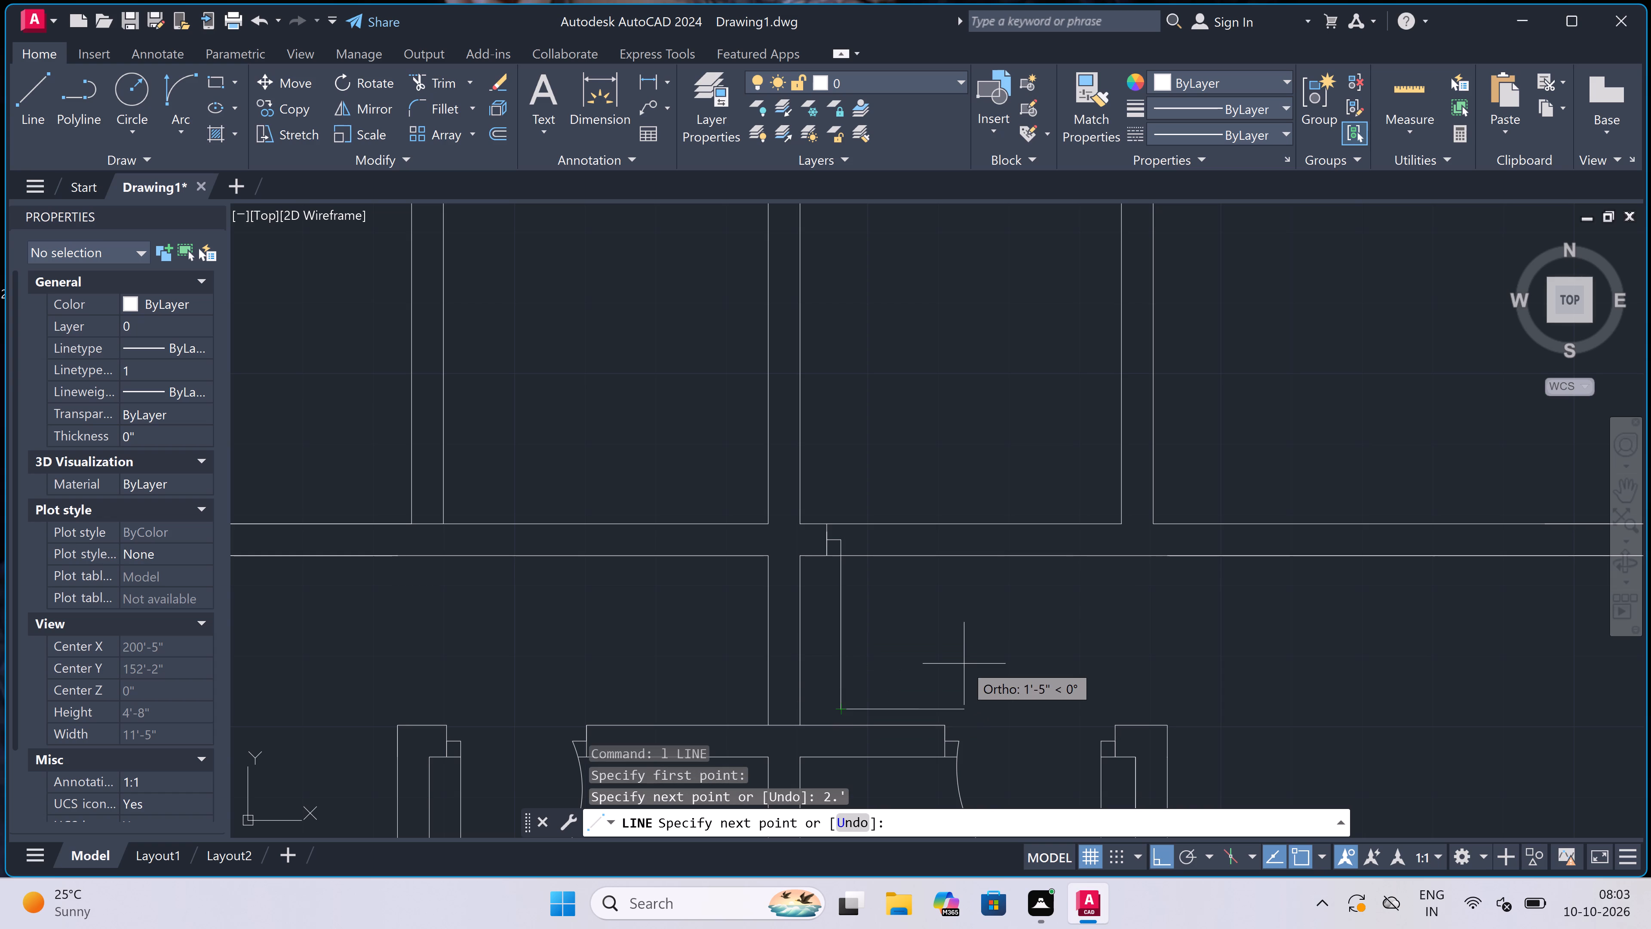
pyautogui.press('Escape')
# Draw the opposite door jamb across the horizontal wall further right, with a 2" stop running left from its midpoint.
pyautogui.press('space')
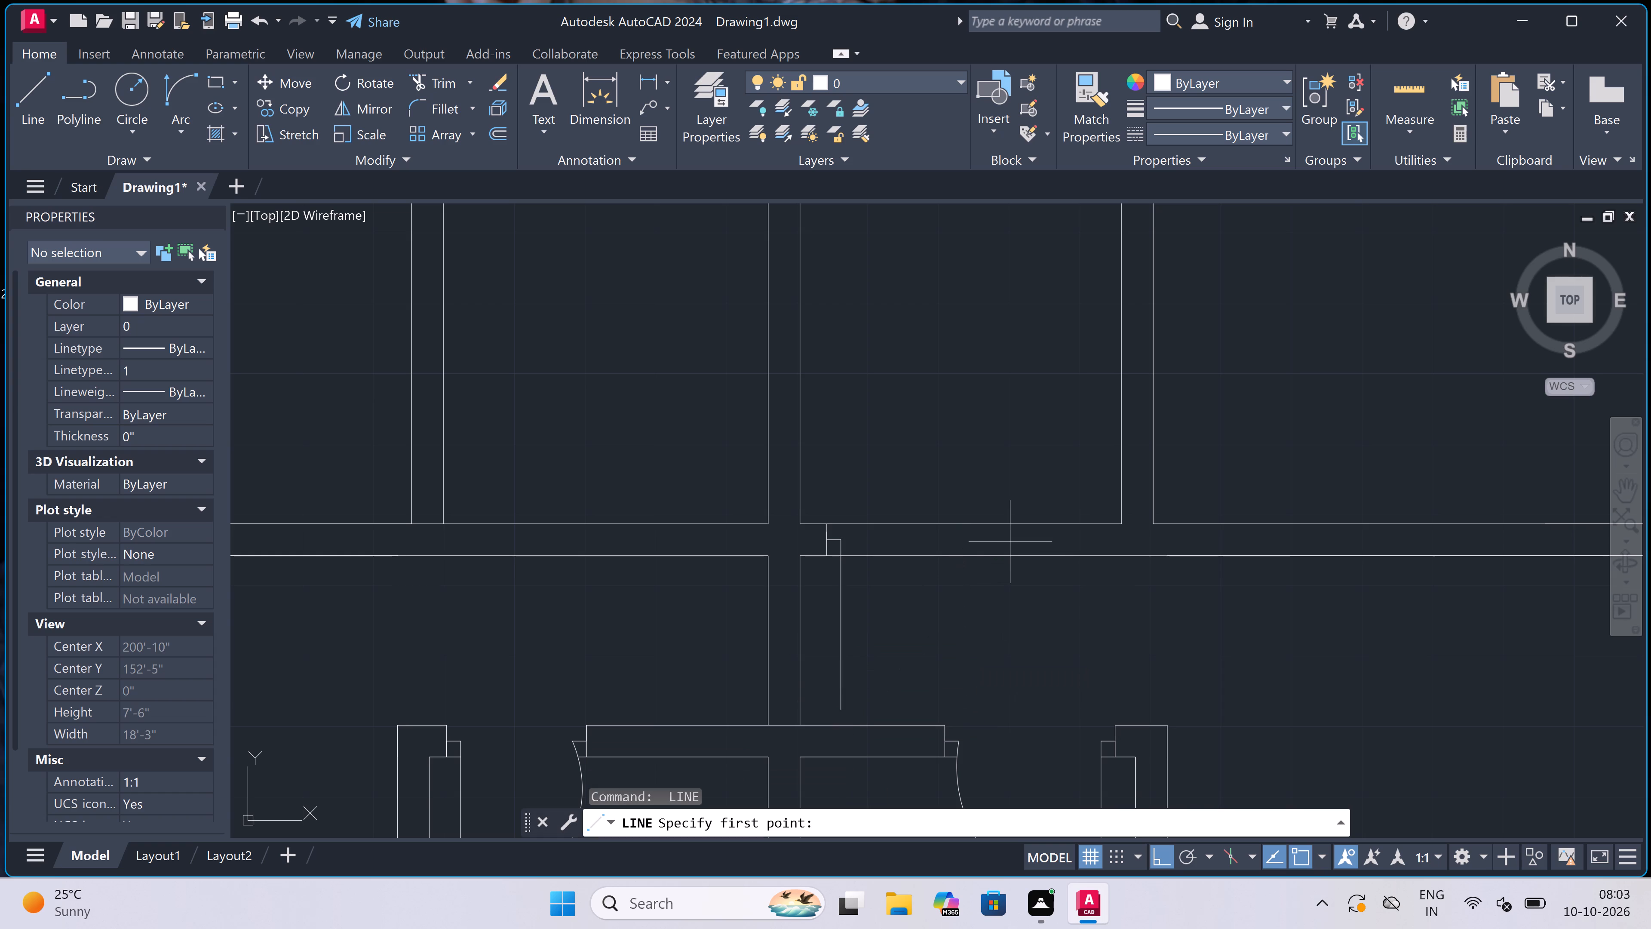
pyautogui.click(988, 560)
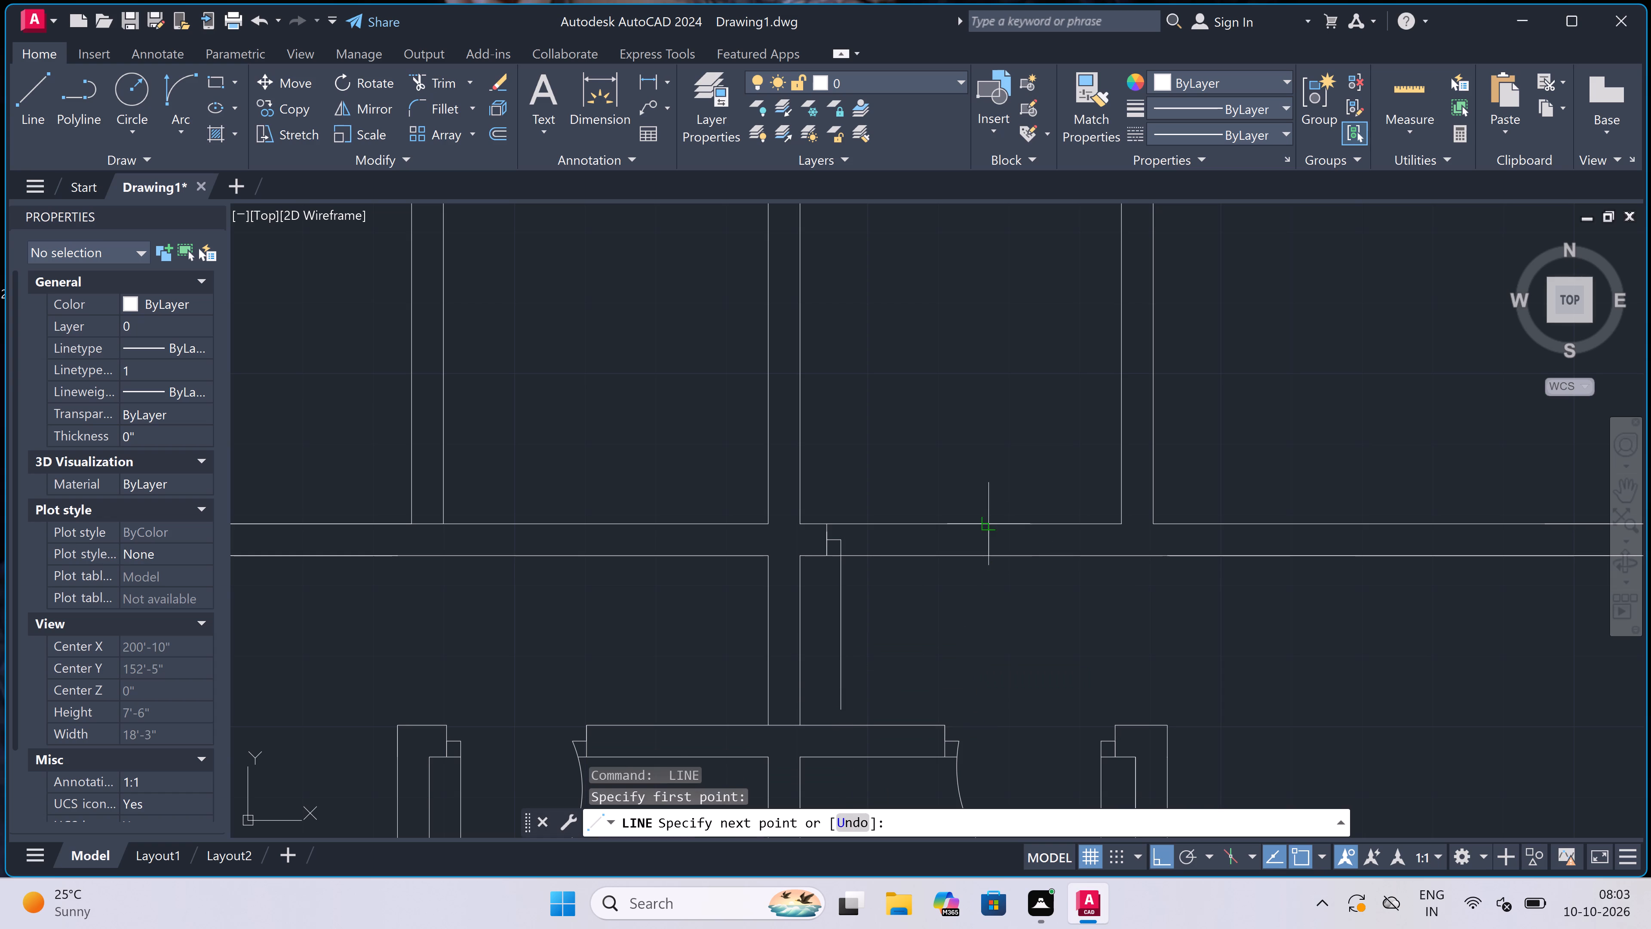
pyautogui.doubleClick(988, 520)
pyautogui.click(992, 535)
pyautogui.press('2')
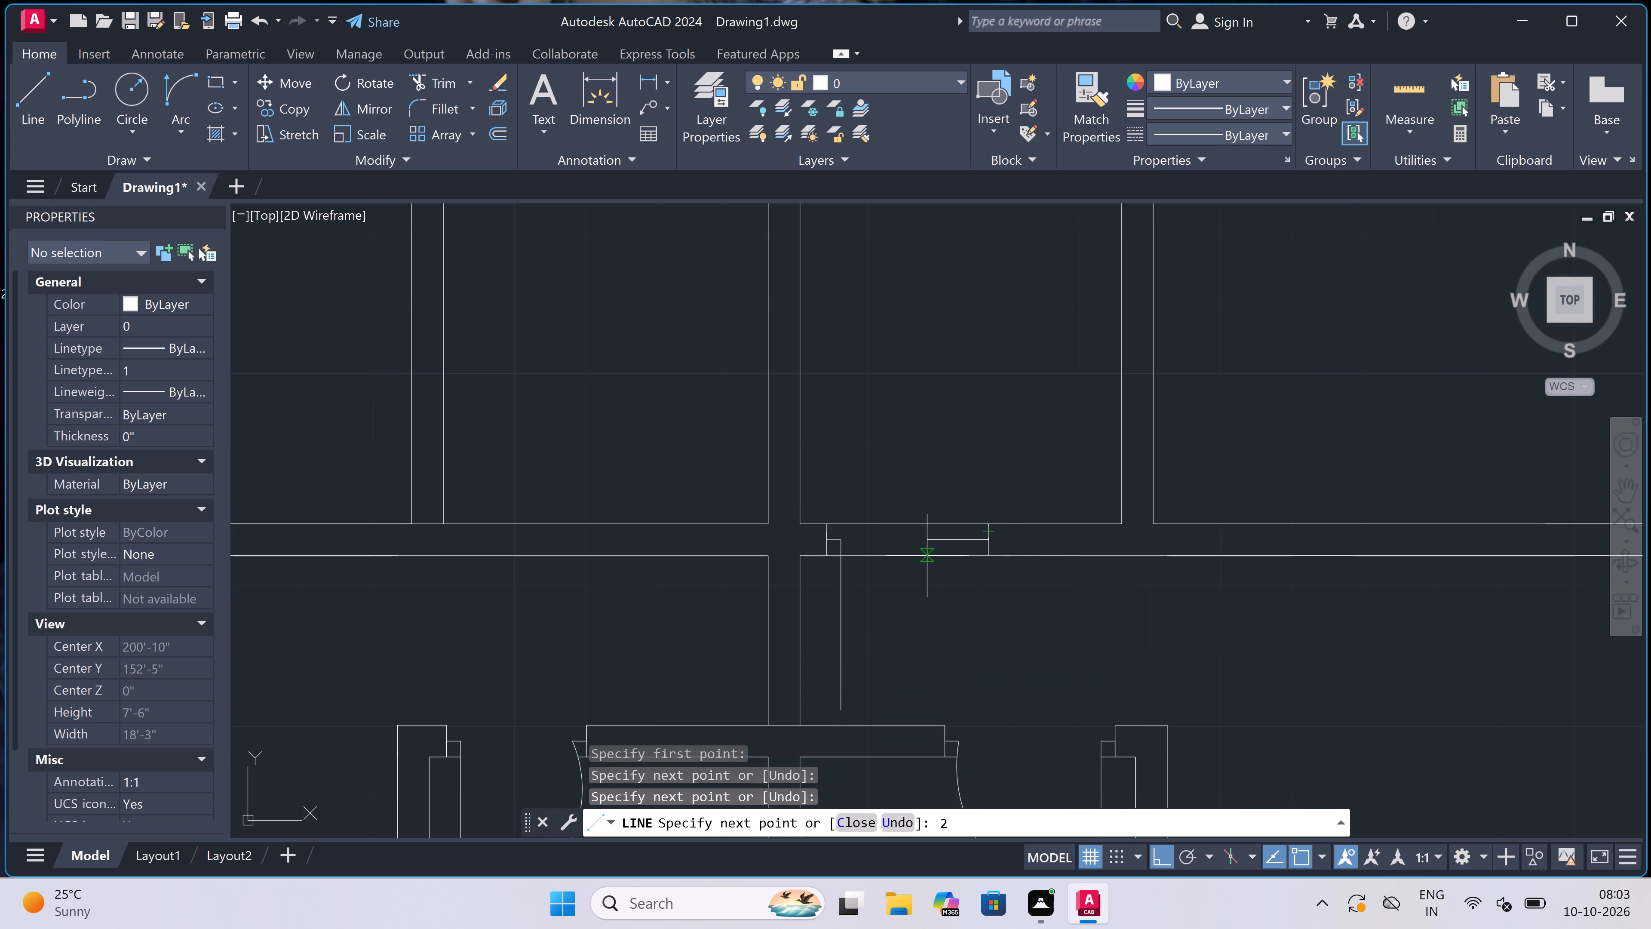
pyautogui.write('"')
pyautogui.press('space')
pyautogui.press('Escape')
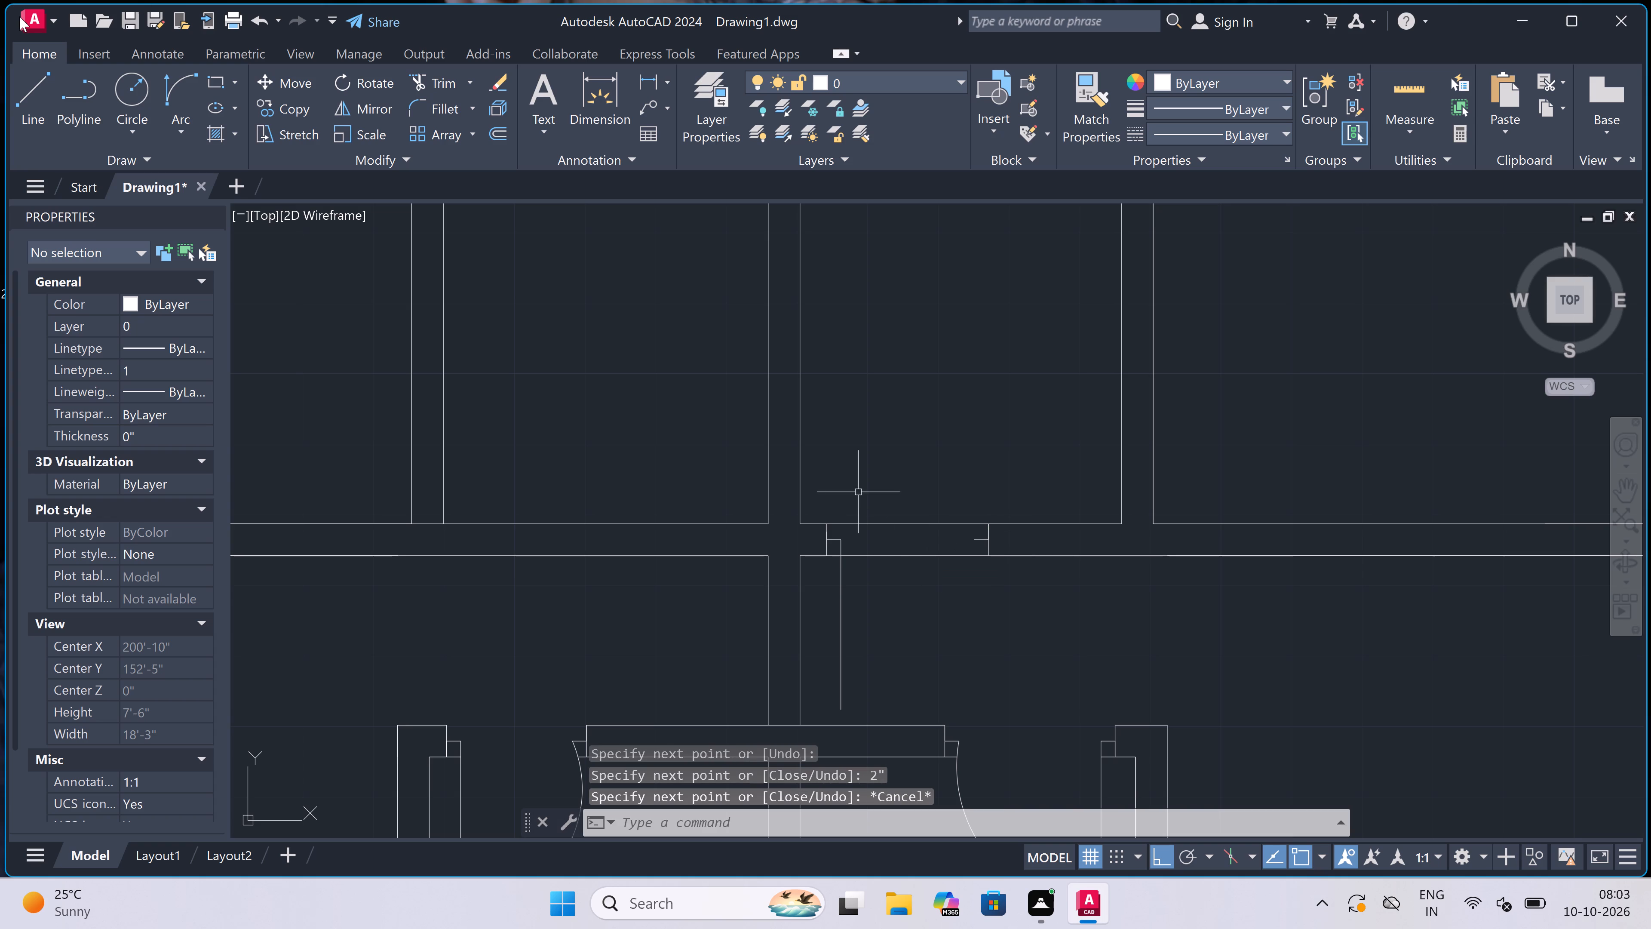
# Draw the door swing arc by start, end and direction from the leaf's lower end to the opposite jamb's stop.
pyautogui.click(182, 89)
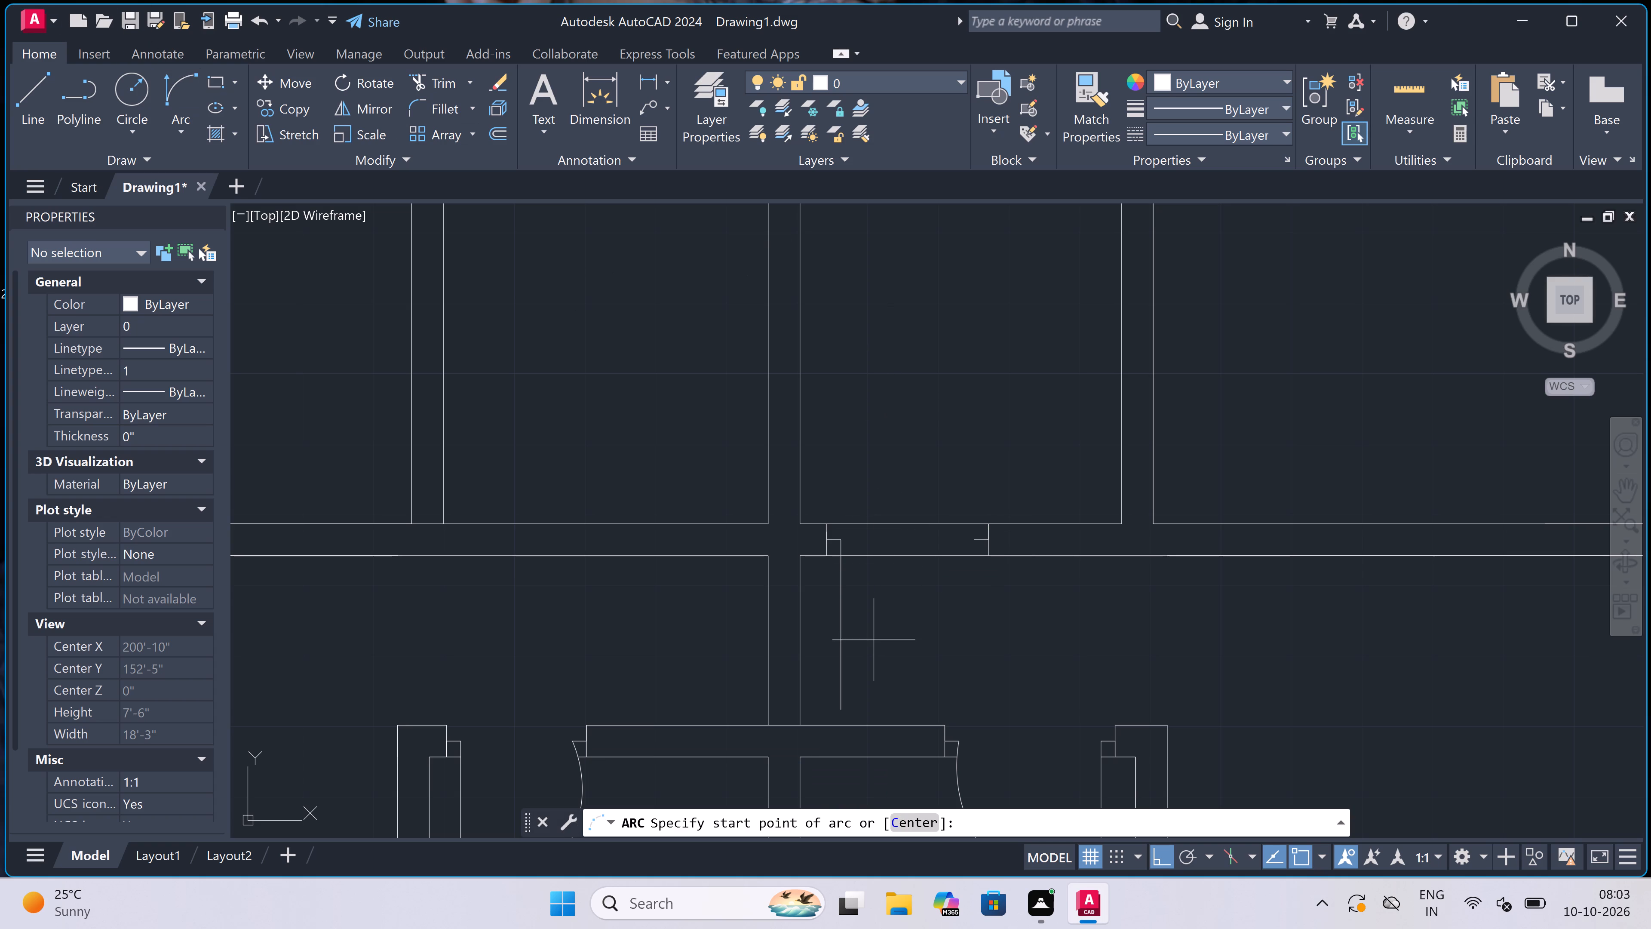
pyautogui.click(843, 707)
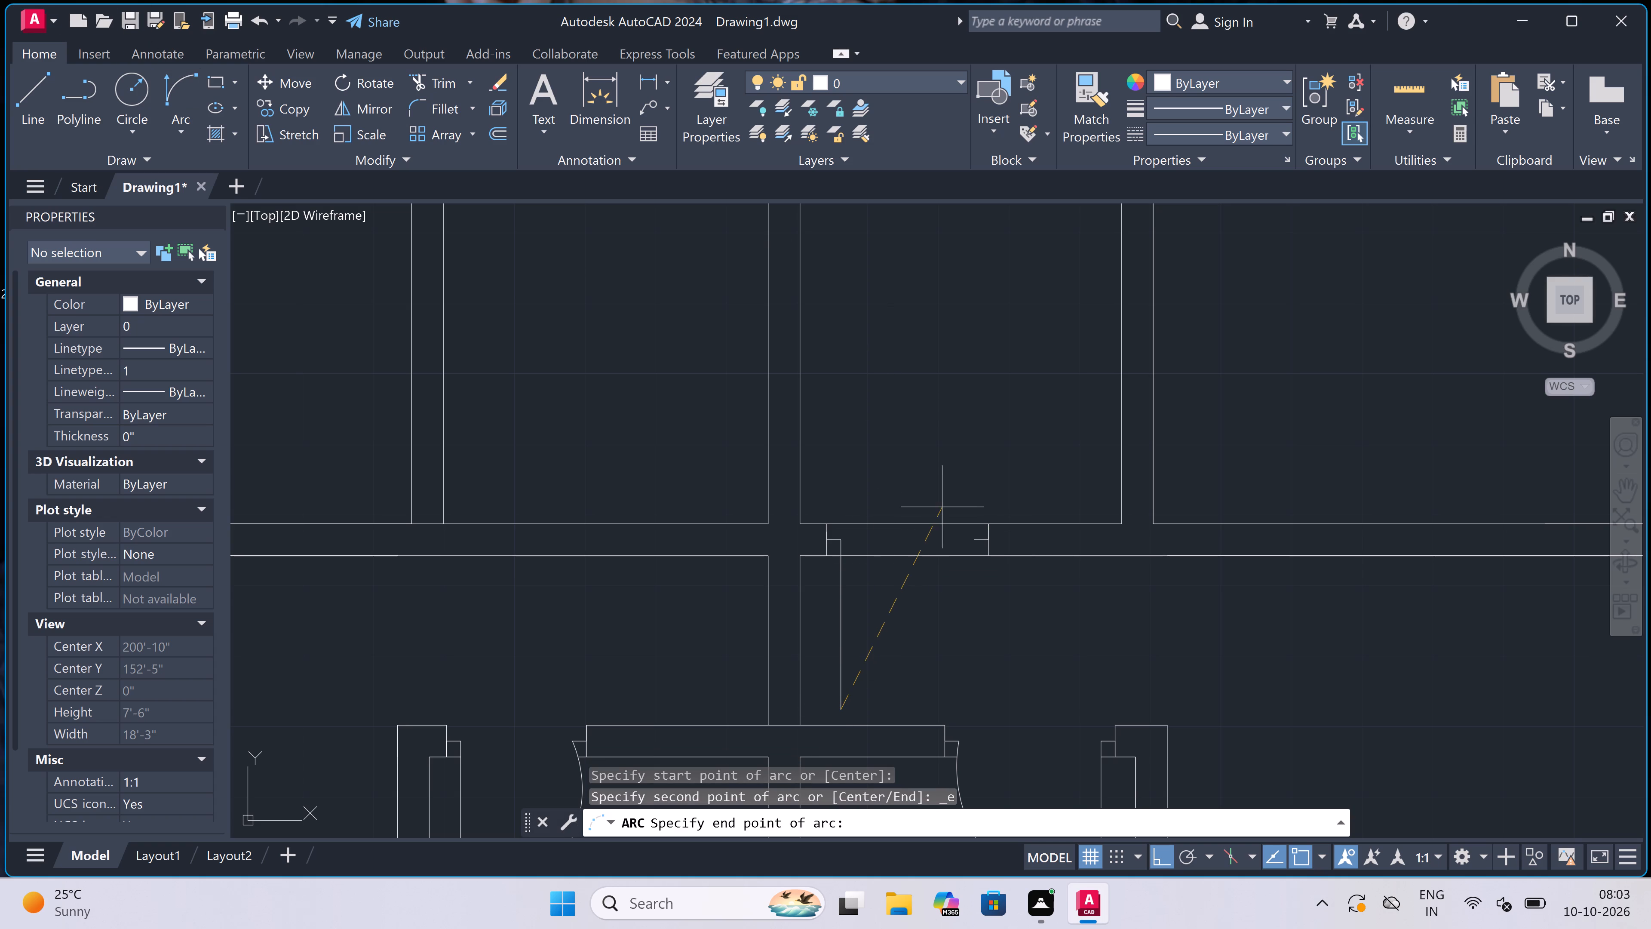
pyautogui.click(976, 537)
pyautogui.click(1005, 606)
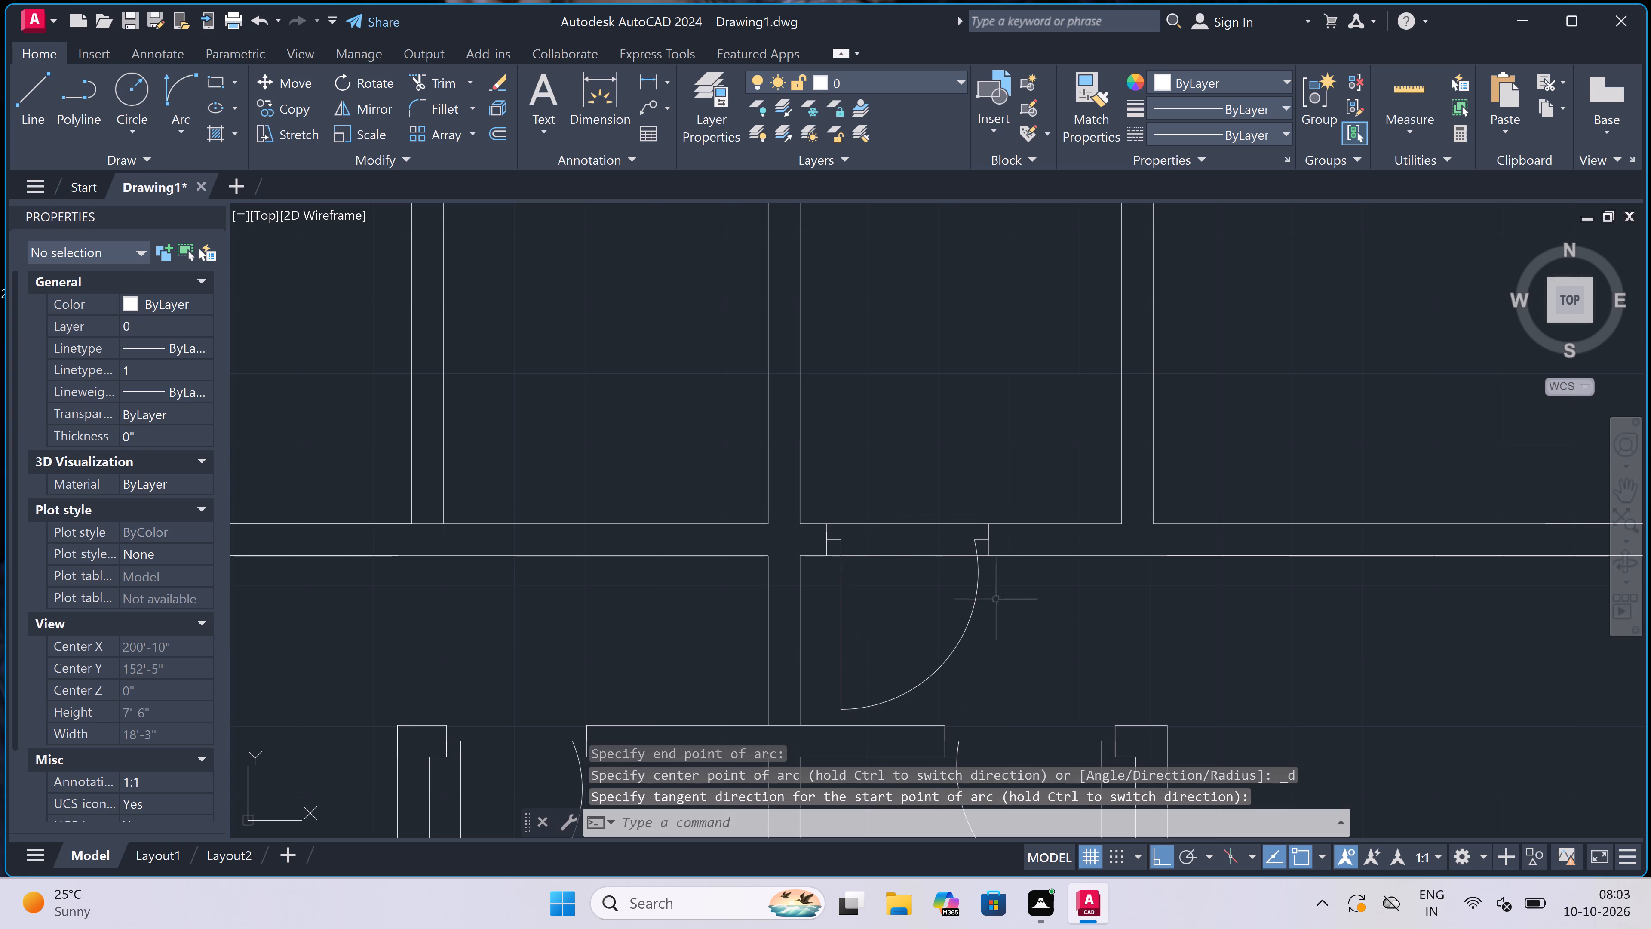
# Trim both horizontal wall lines between the two jambs to open the doorway right of the central wall.
pyautogui.press('t')
pyautogui.press('r')
pyautogui.click(861, 441)
pyautogui.press('Escape')
pyautogui.write('tr')
pyautogui.press('space')
pyautogui.moveTo(927, 619); pyautogui.dragTo(927, 611)
pyautogui.click(914, 424)
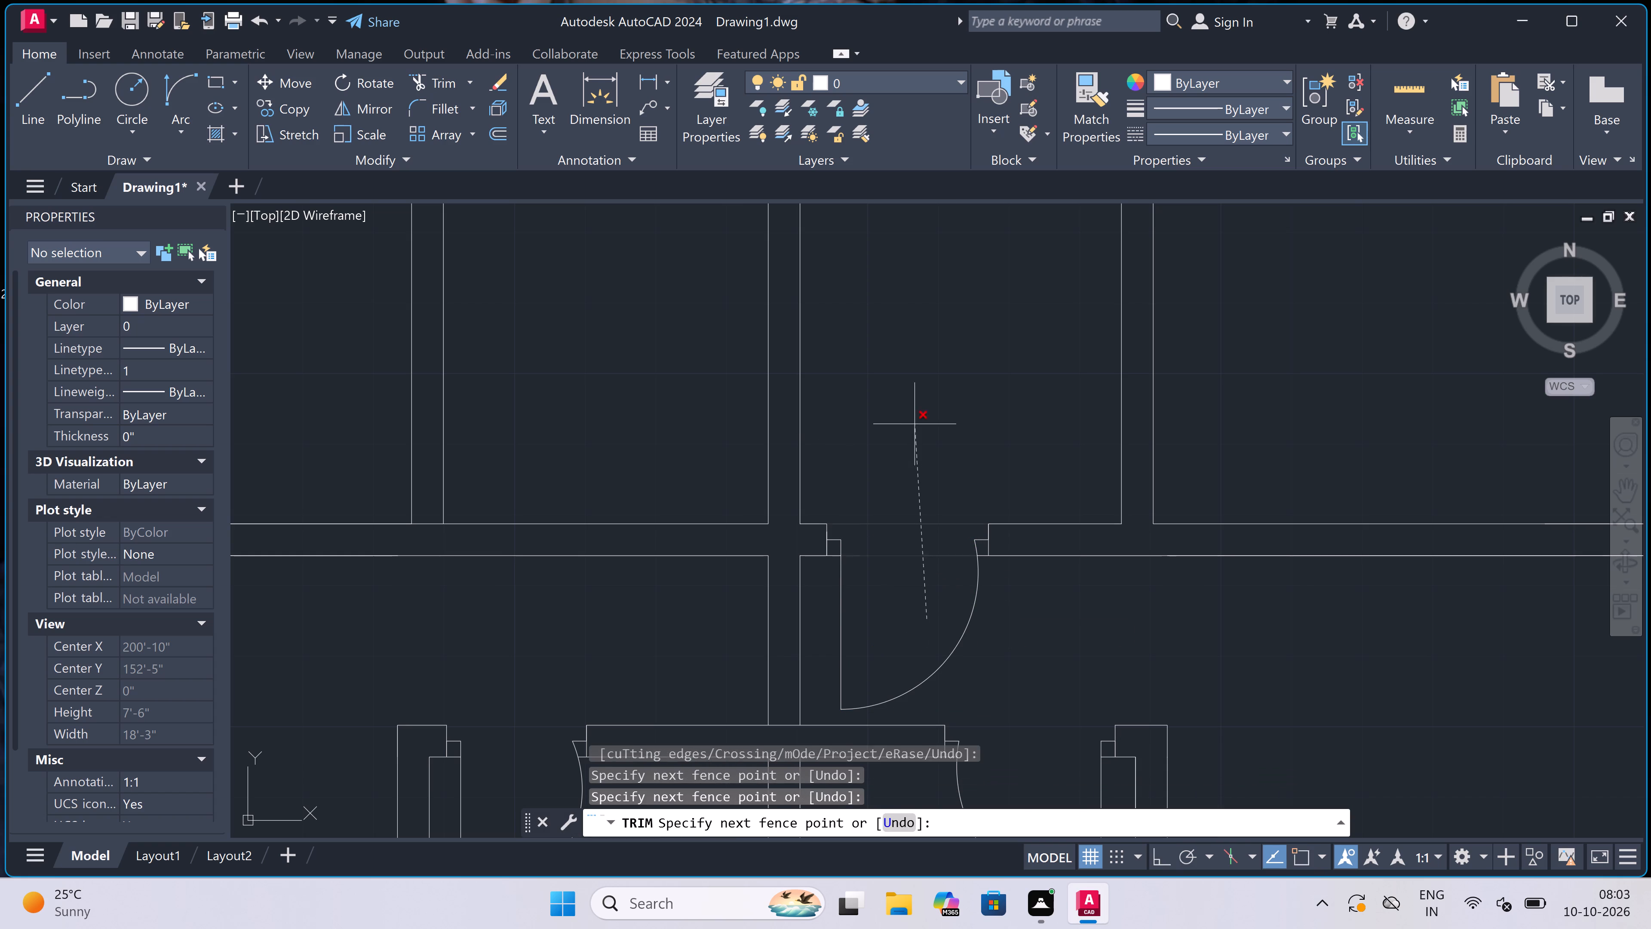
pyautogui.press('Escape')
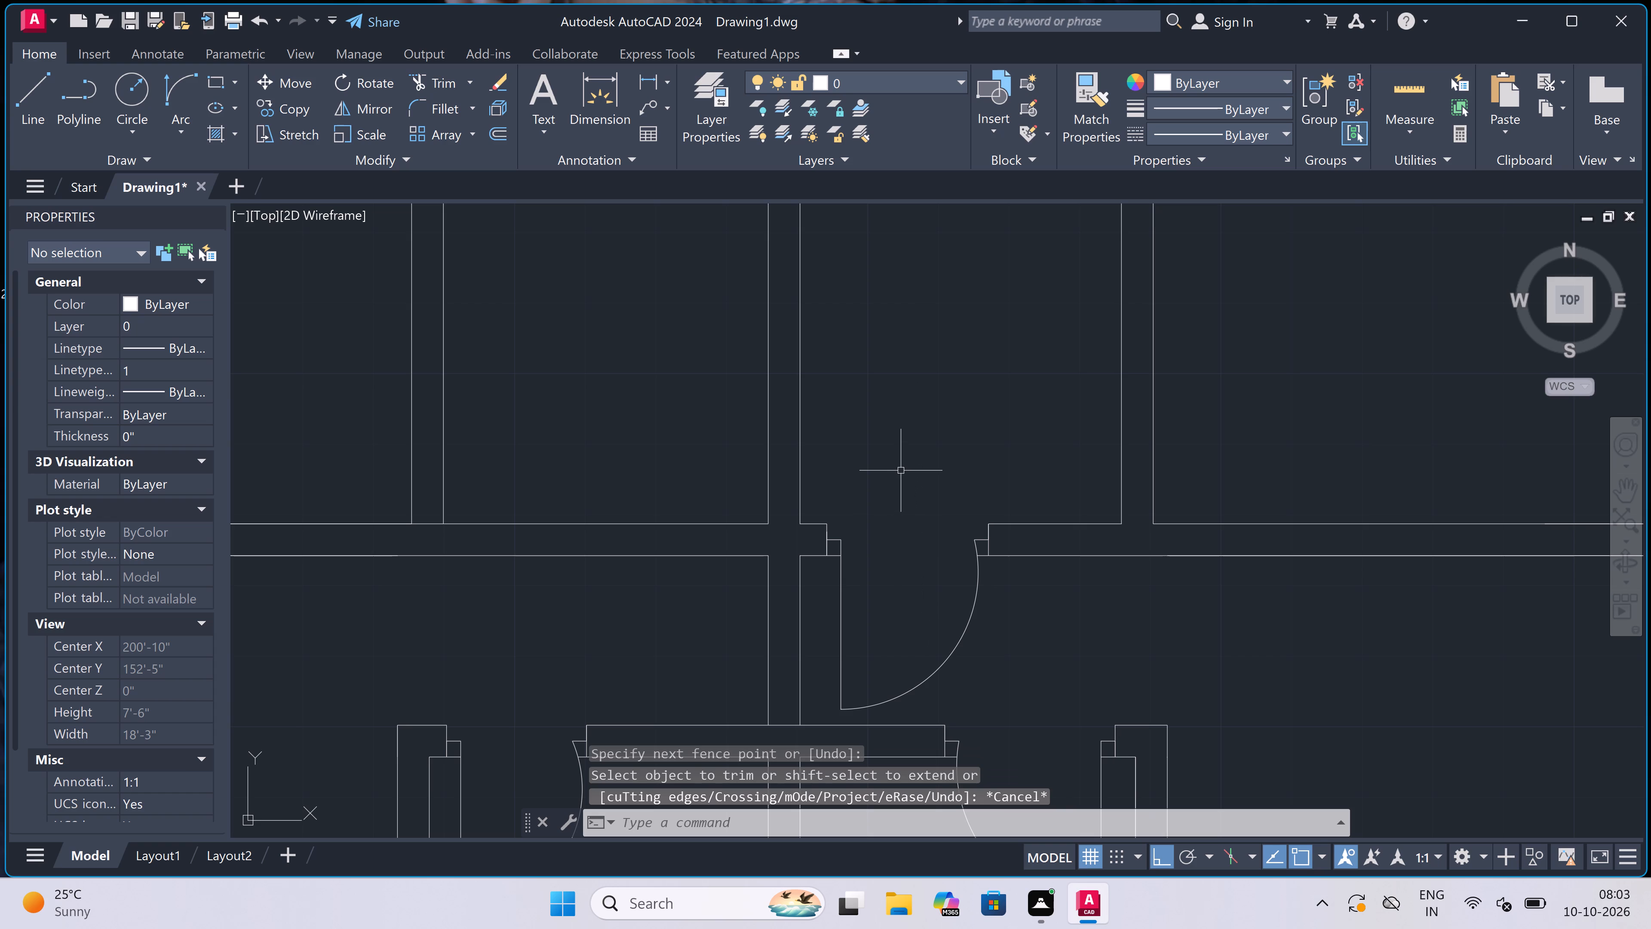
# Draw a door jamb across the horizontal wall just left of the central wall, with a 2" stop running left from its midpoint.
pyautogui.write('l')
pyautogui.press('space')
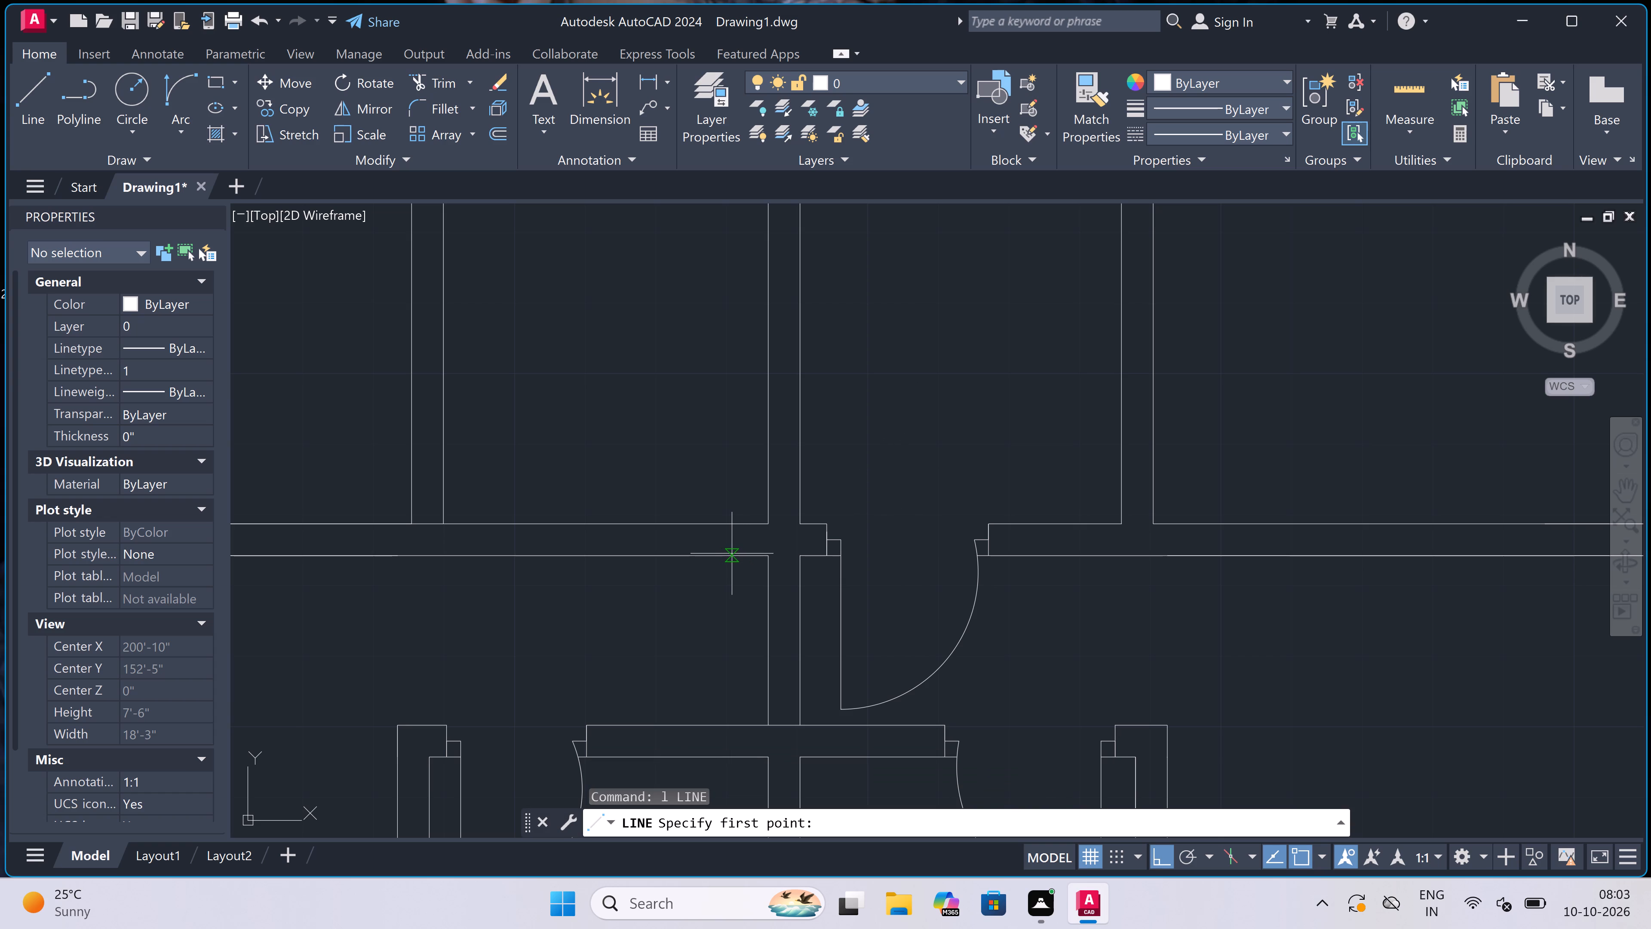
pyautogui.click(741, 552)
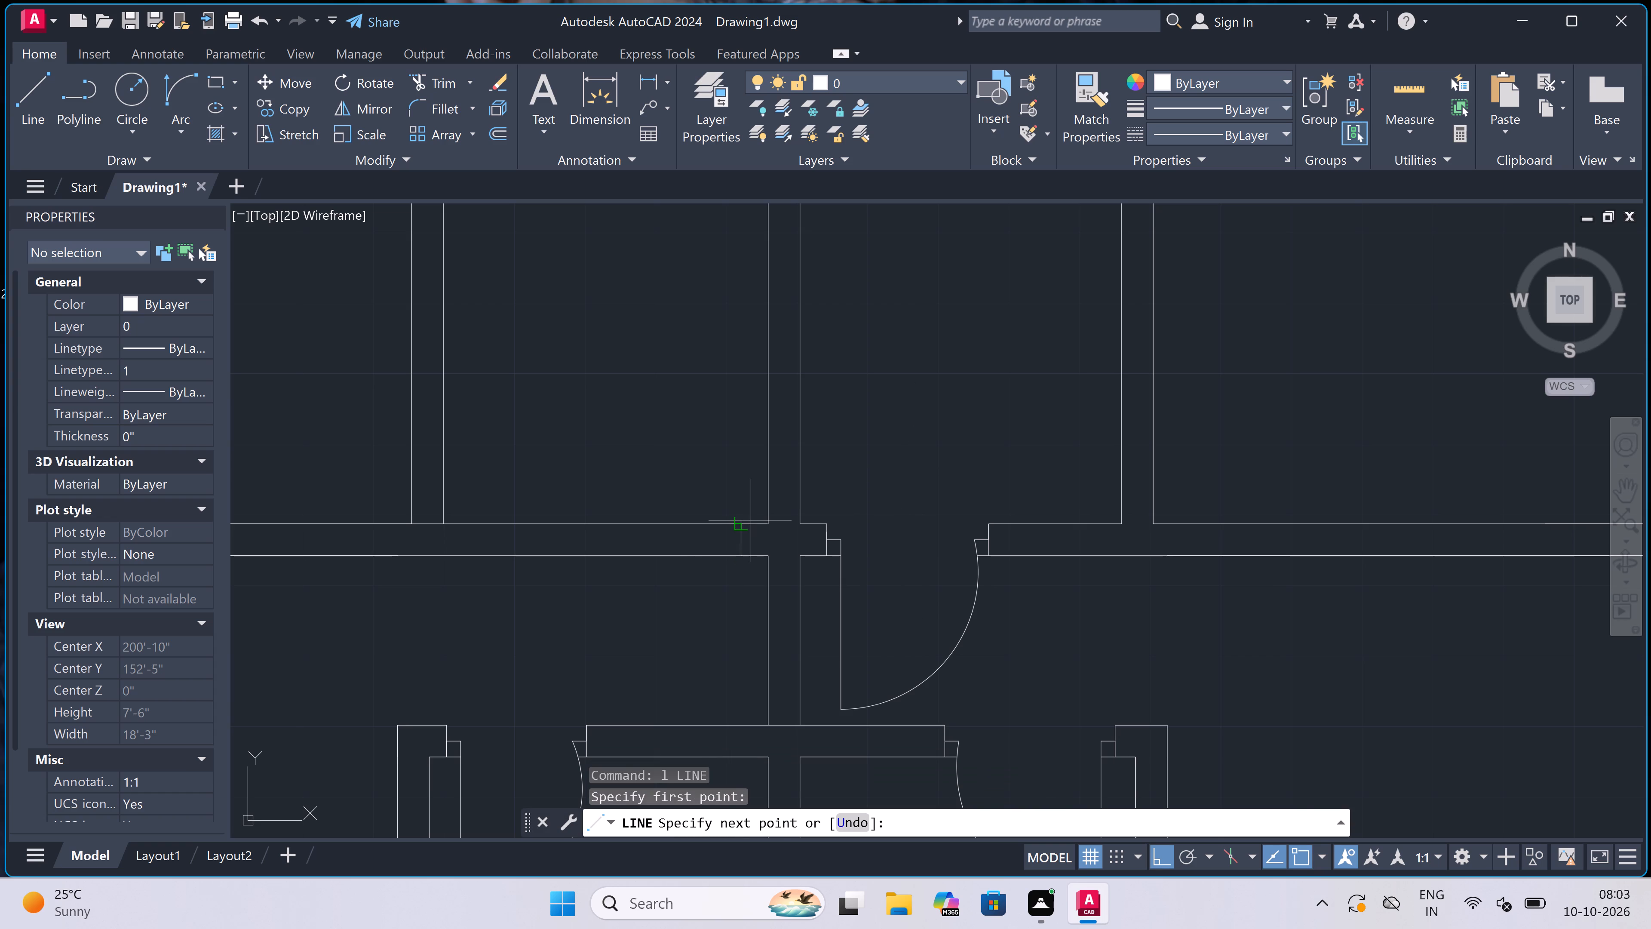
pyautogui.doubleClick(743, 523)
pyautogui.scroll(3, 743, 523)
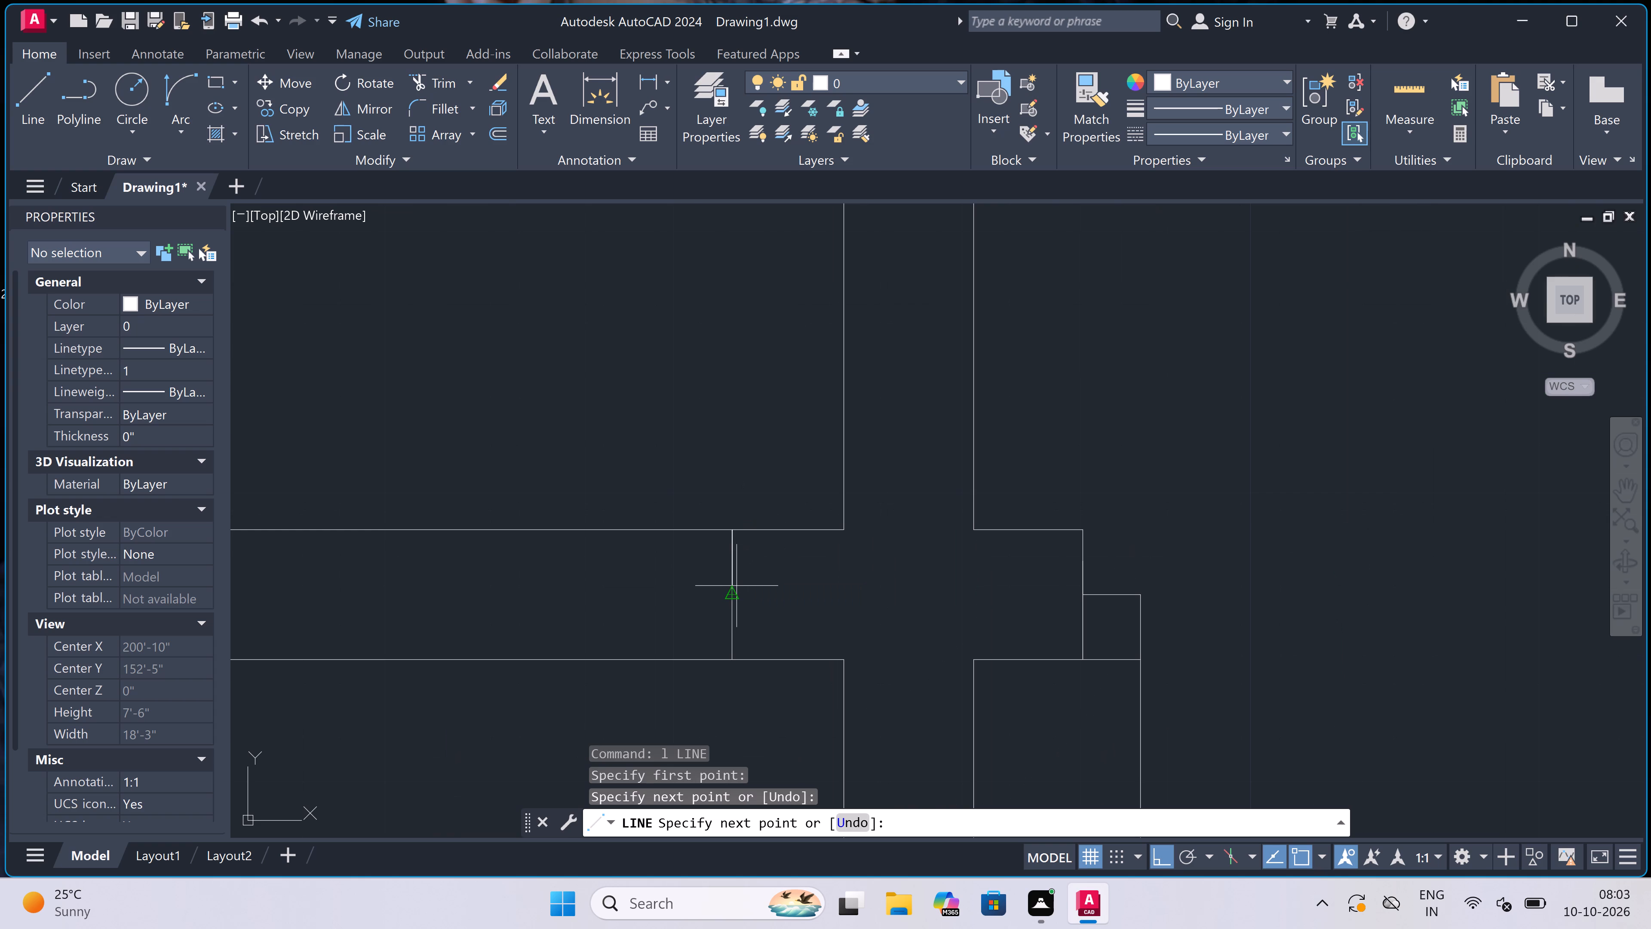
pyautogui.click(733, 600)
pyautogui.write('2"')
pyautogui.press('space')
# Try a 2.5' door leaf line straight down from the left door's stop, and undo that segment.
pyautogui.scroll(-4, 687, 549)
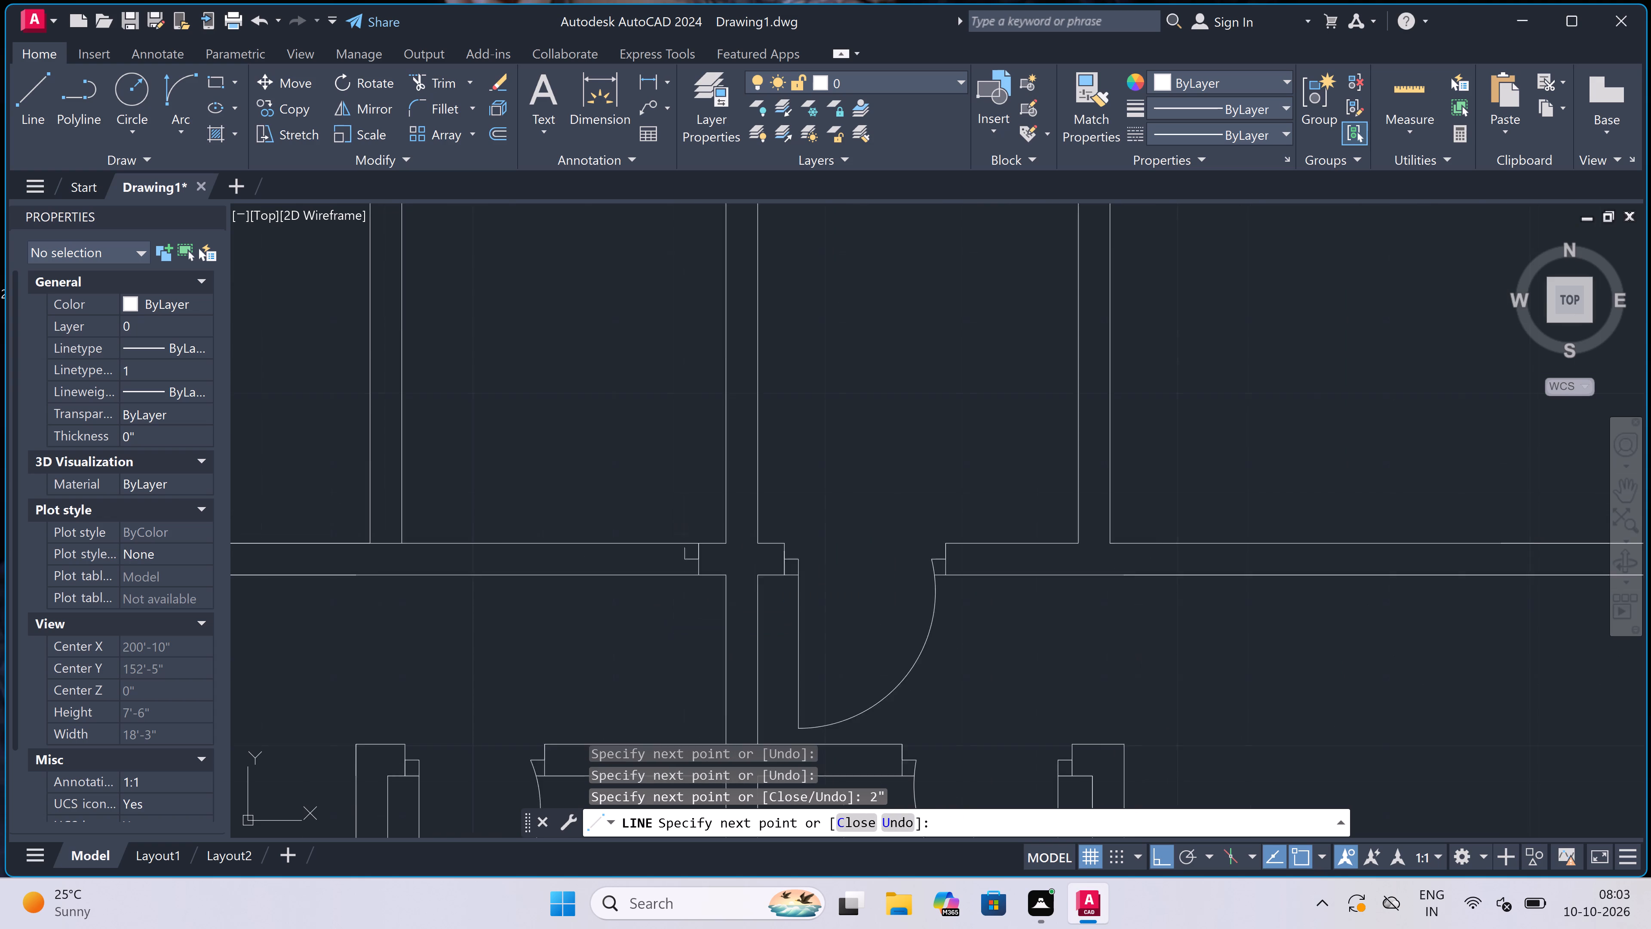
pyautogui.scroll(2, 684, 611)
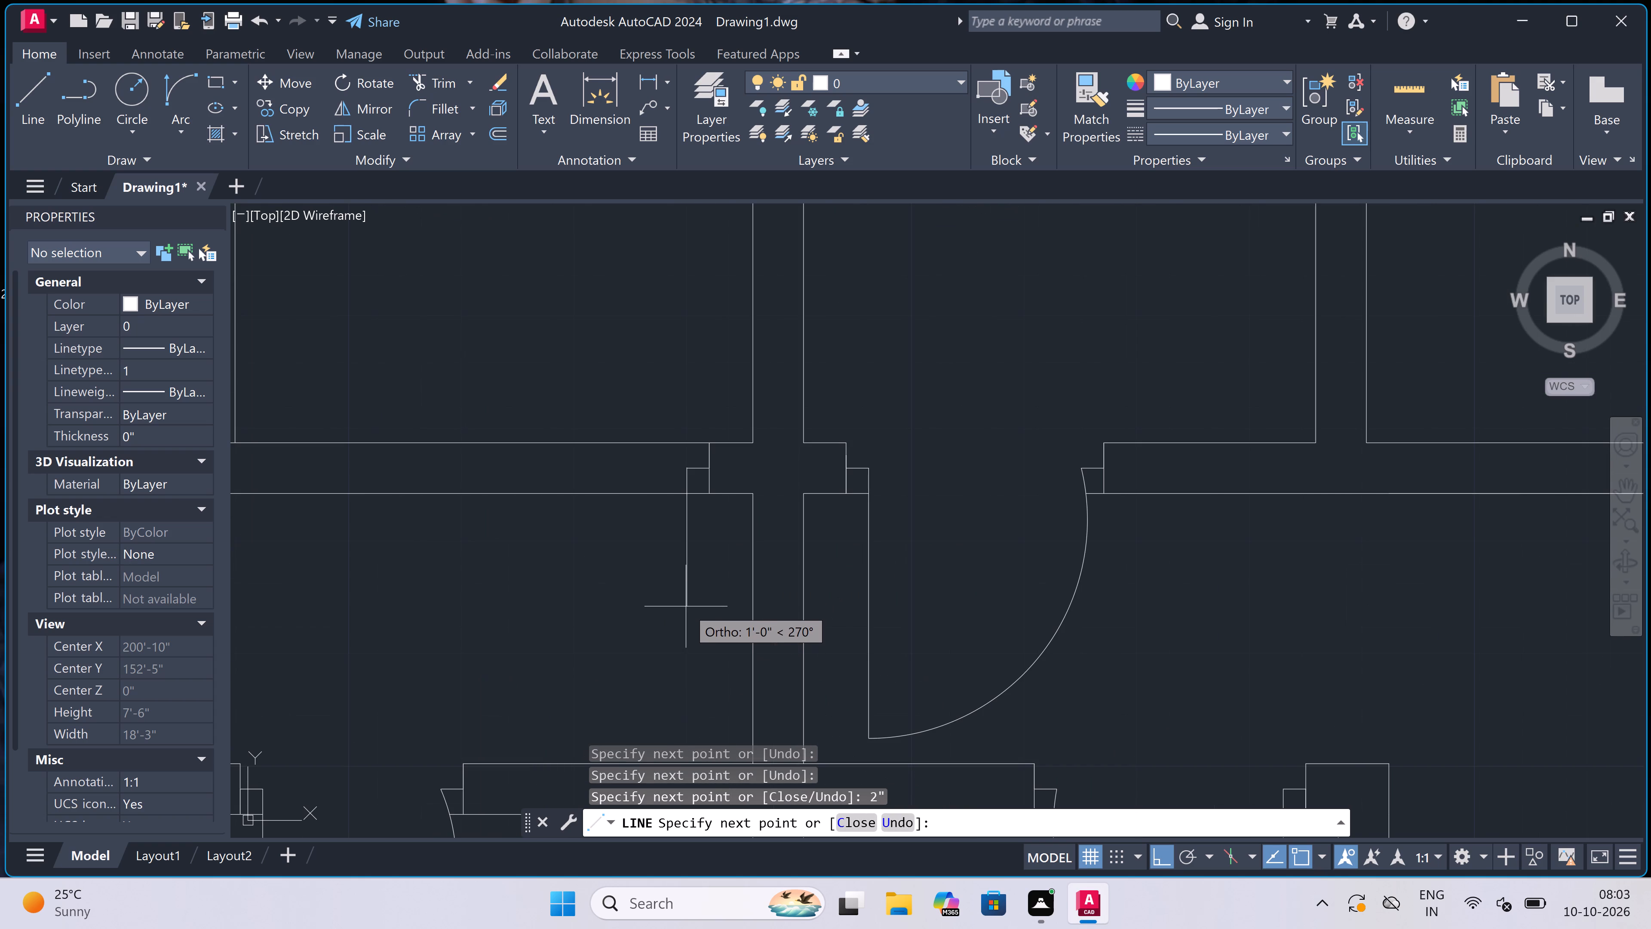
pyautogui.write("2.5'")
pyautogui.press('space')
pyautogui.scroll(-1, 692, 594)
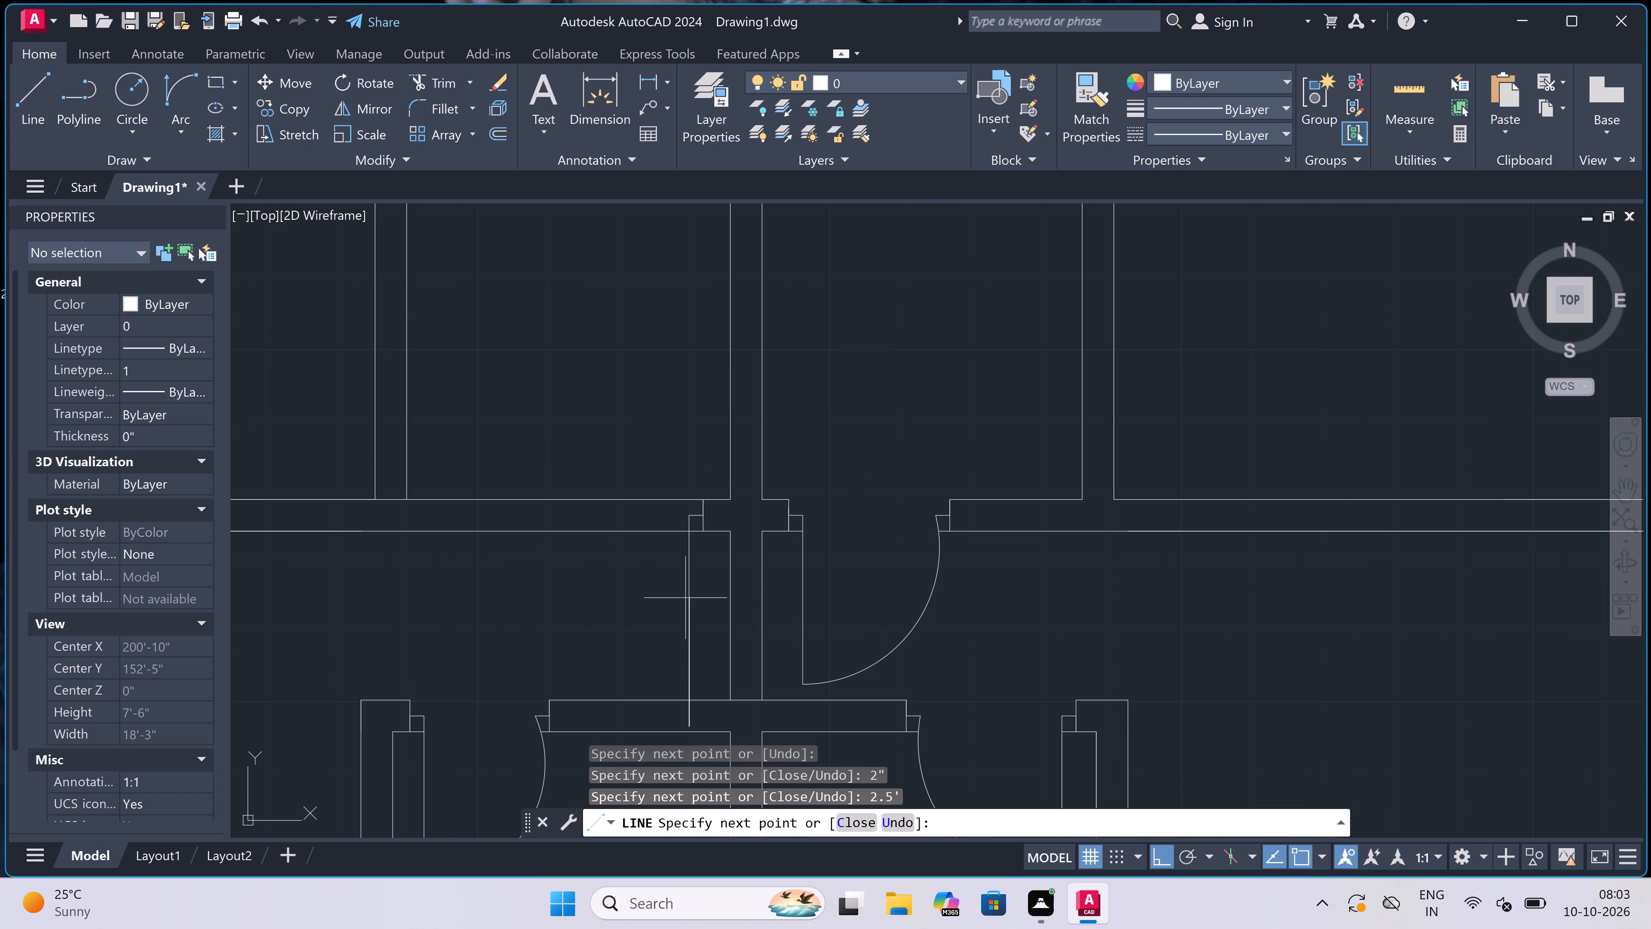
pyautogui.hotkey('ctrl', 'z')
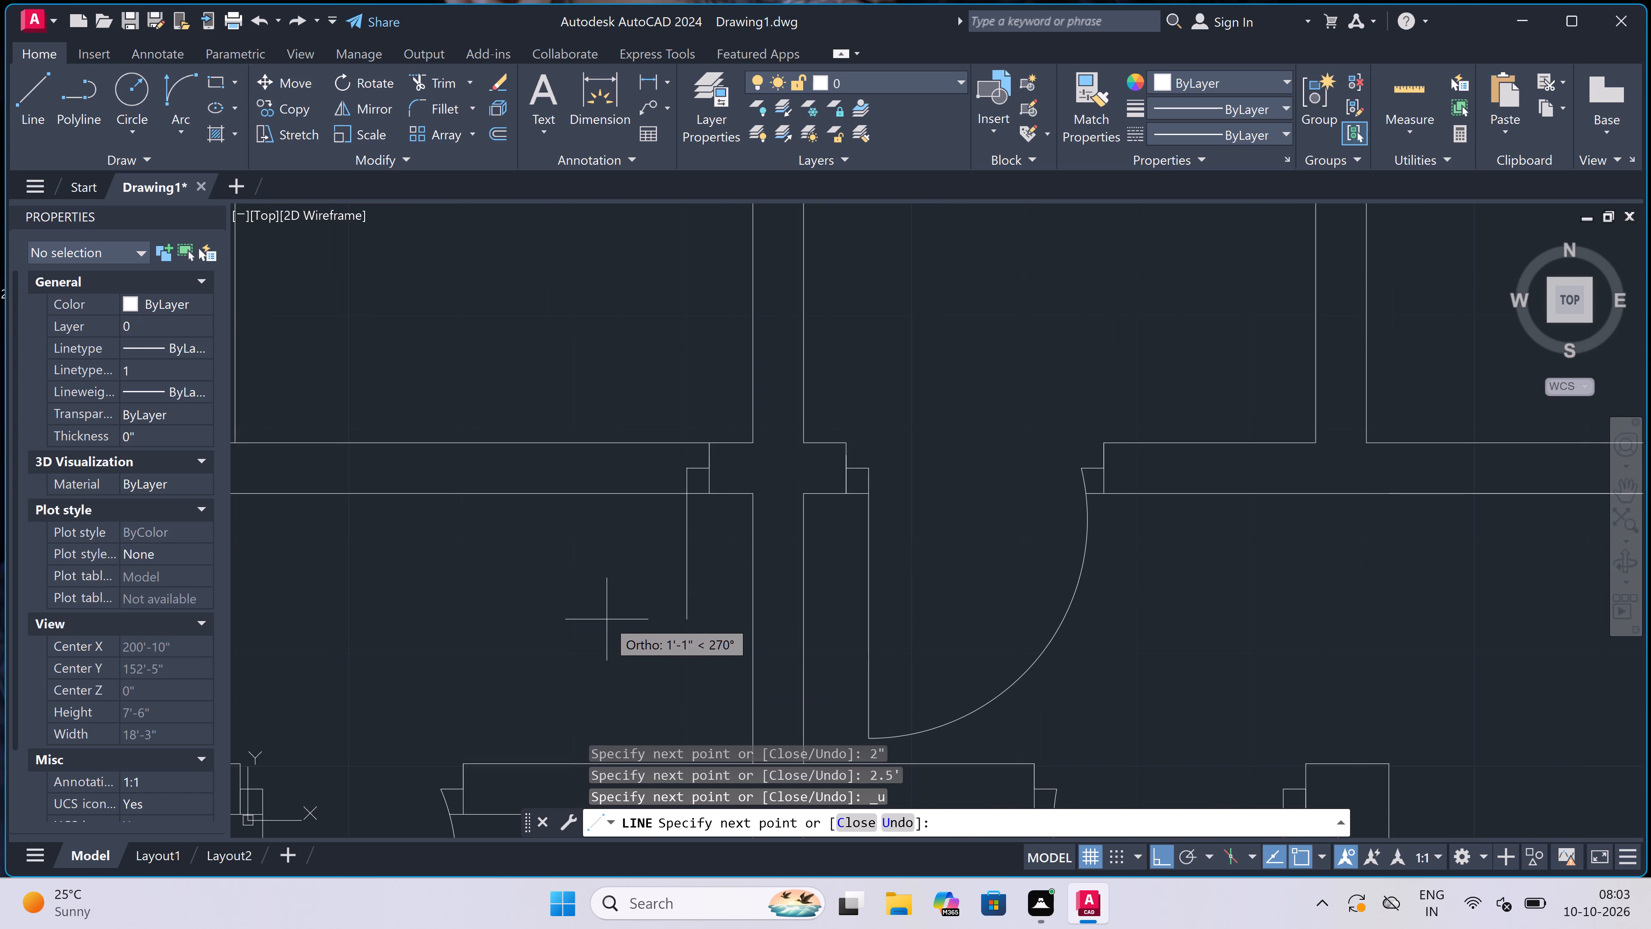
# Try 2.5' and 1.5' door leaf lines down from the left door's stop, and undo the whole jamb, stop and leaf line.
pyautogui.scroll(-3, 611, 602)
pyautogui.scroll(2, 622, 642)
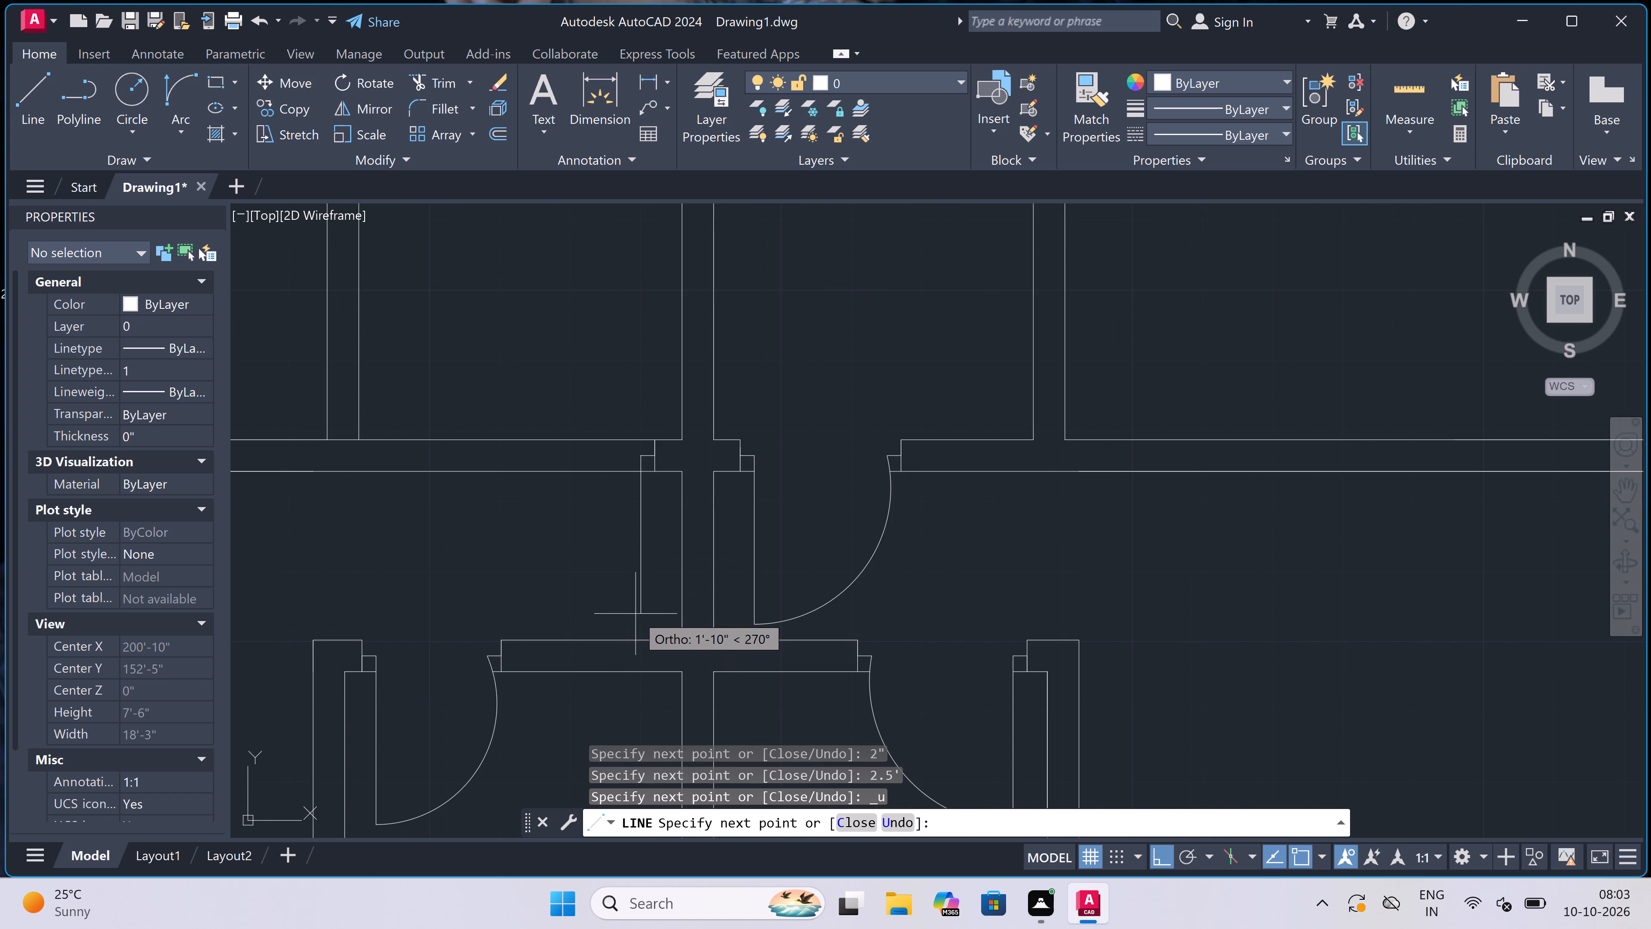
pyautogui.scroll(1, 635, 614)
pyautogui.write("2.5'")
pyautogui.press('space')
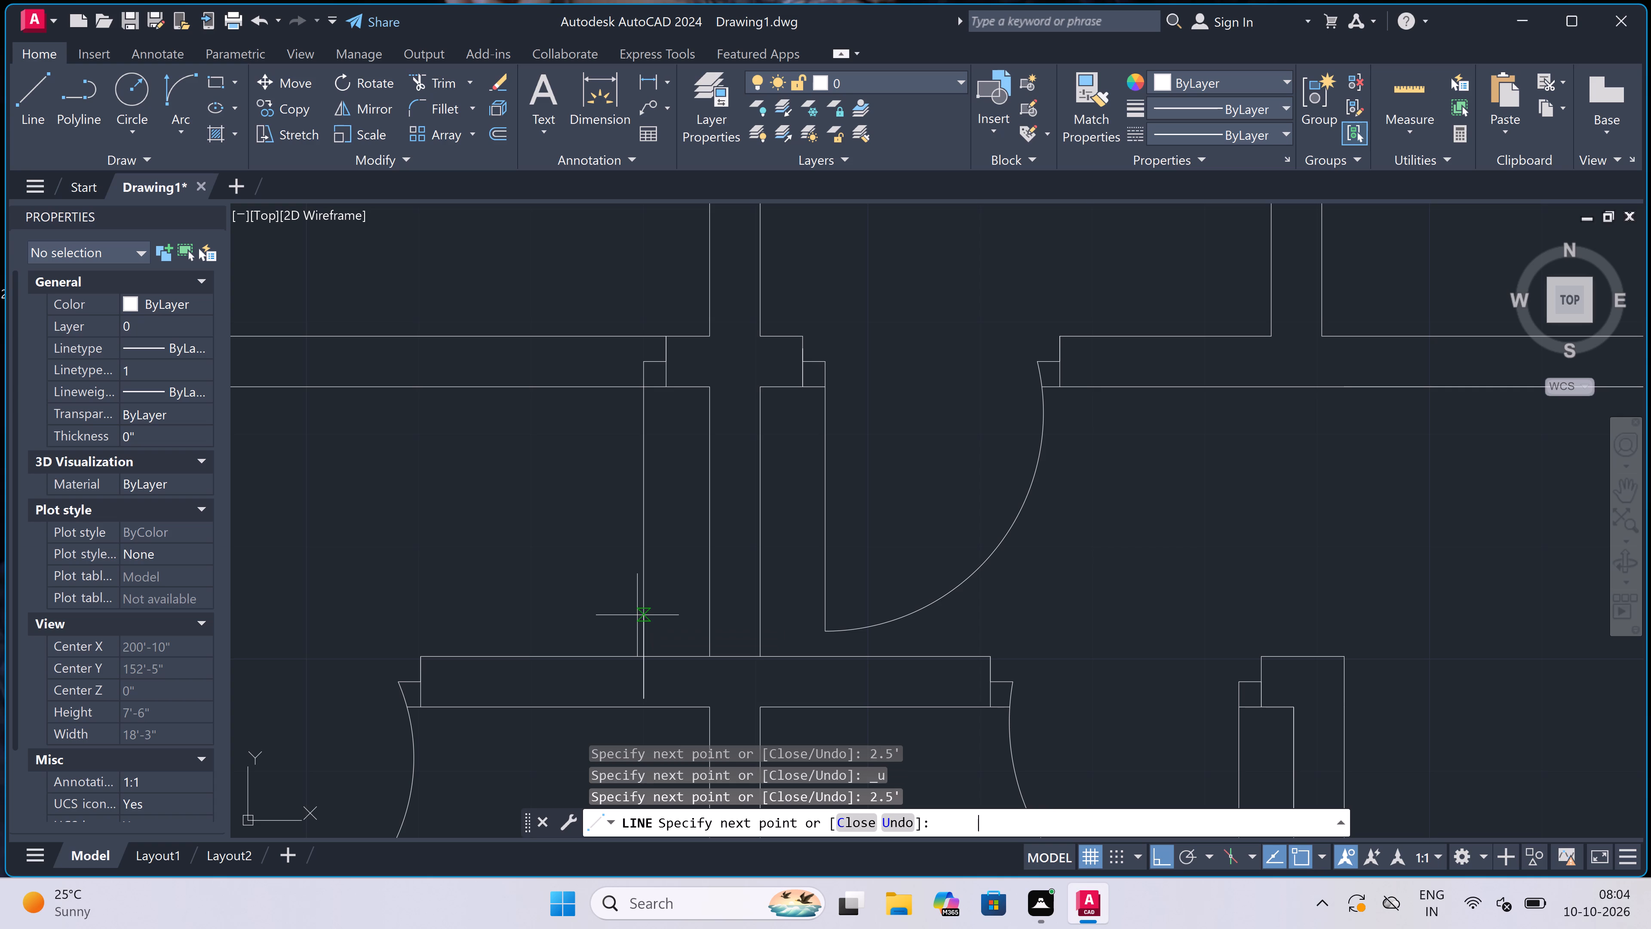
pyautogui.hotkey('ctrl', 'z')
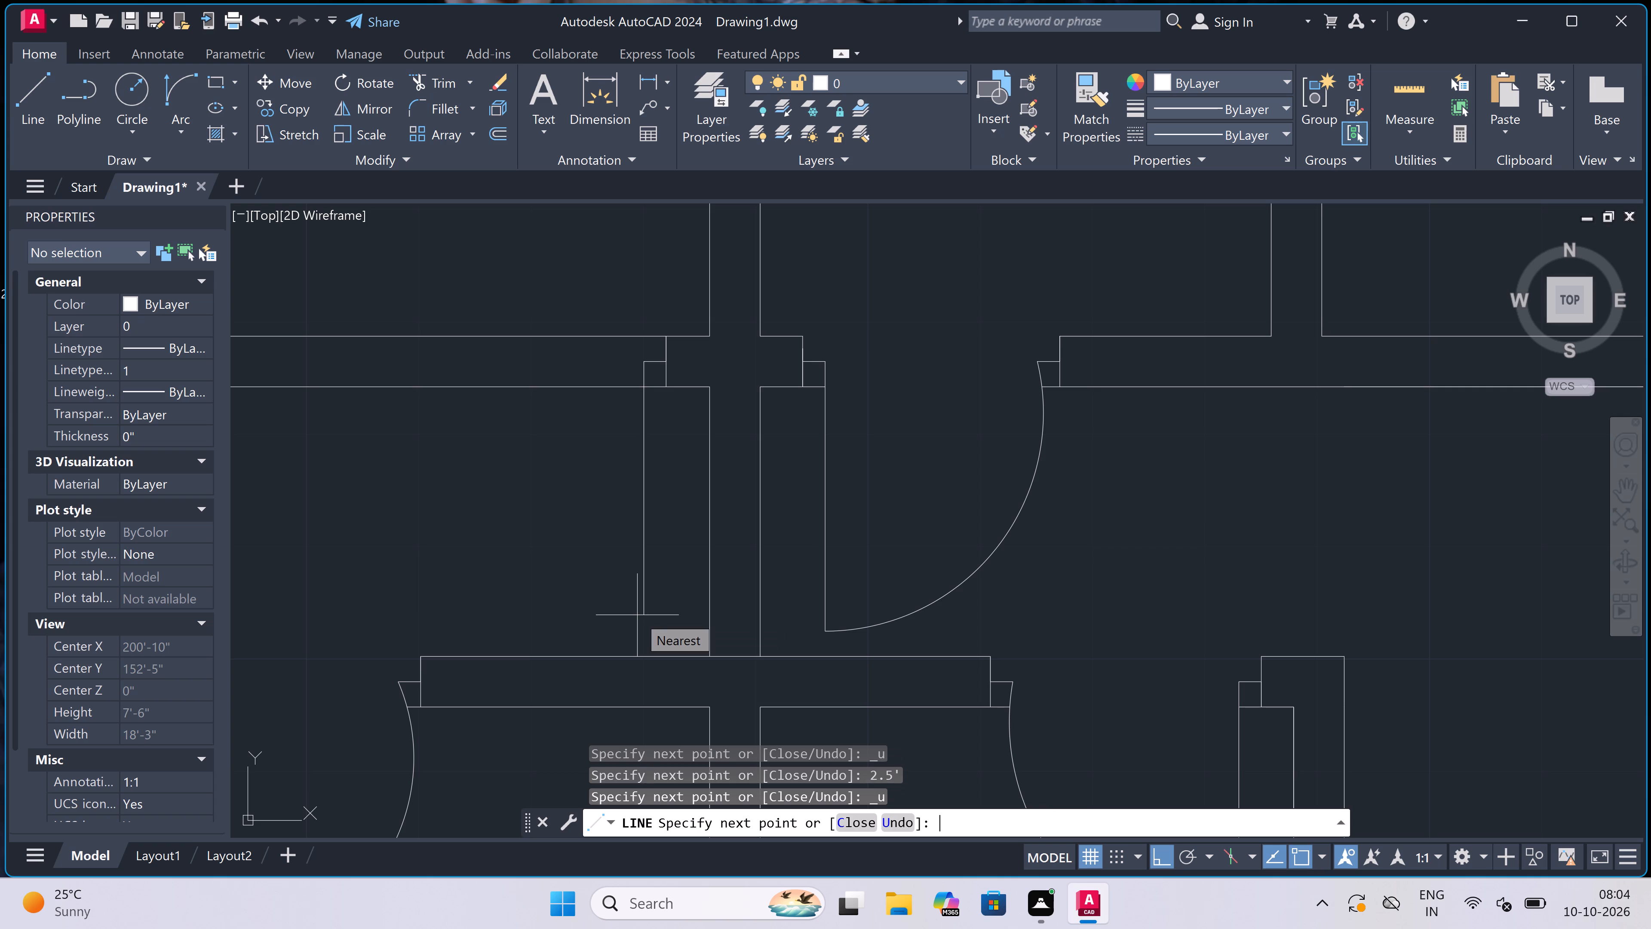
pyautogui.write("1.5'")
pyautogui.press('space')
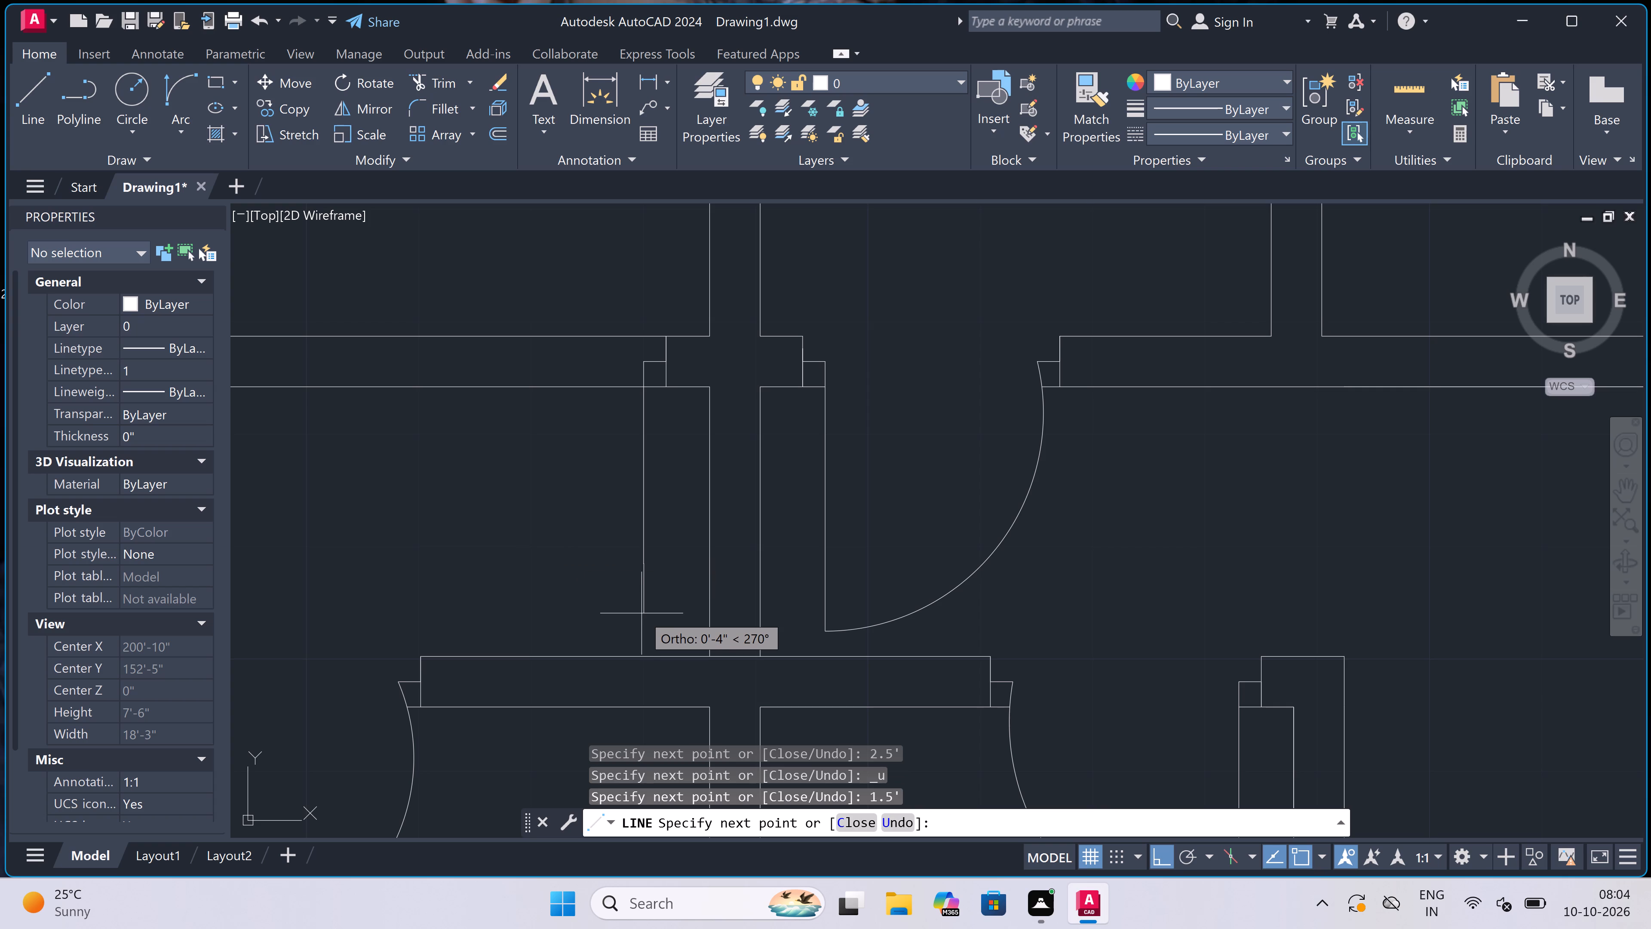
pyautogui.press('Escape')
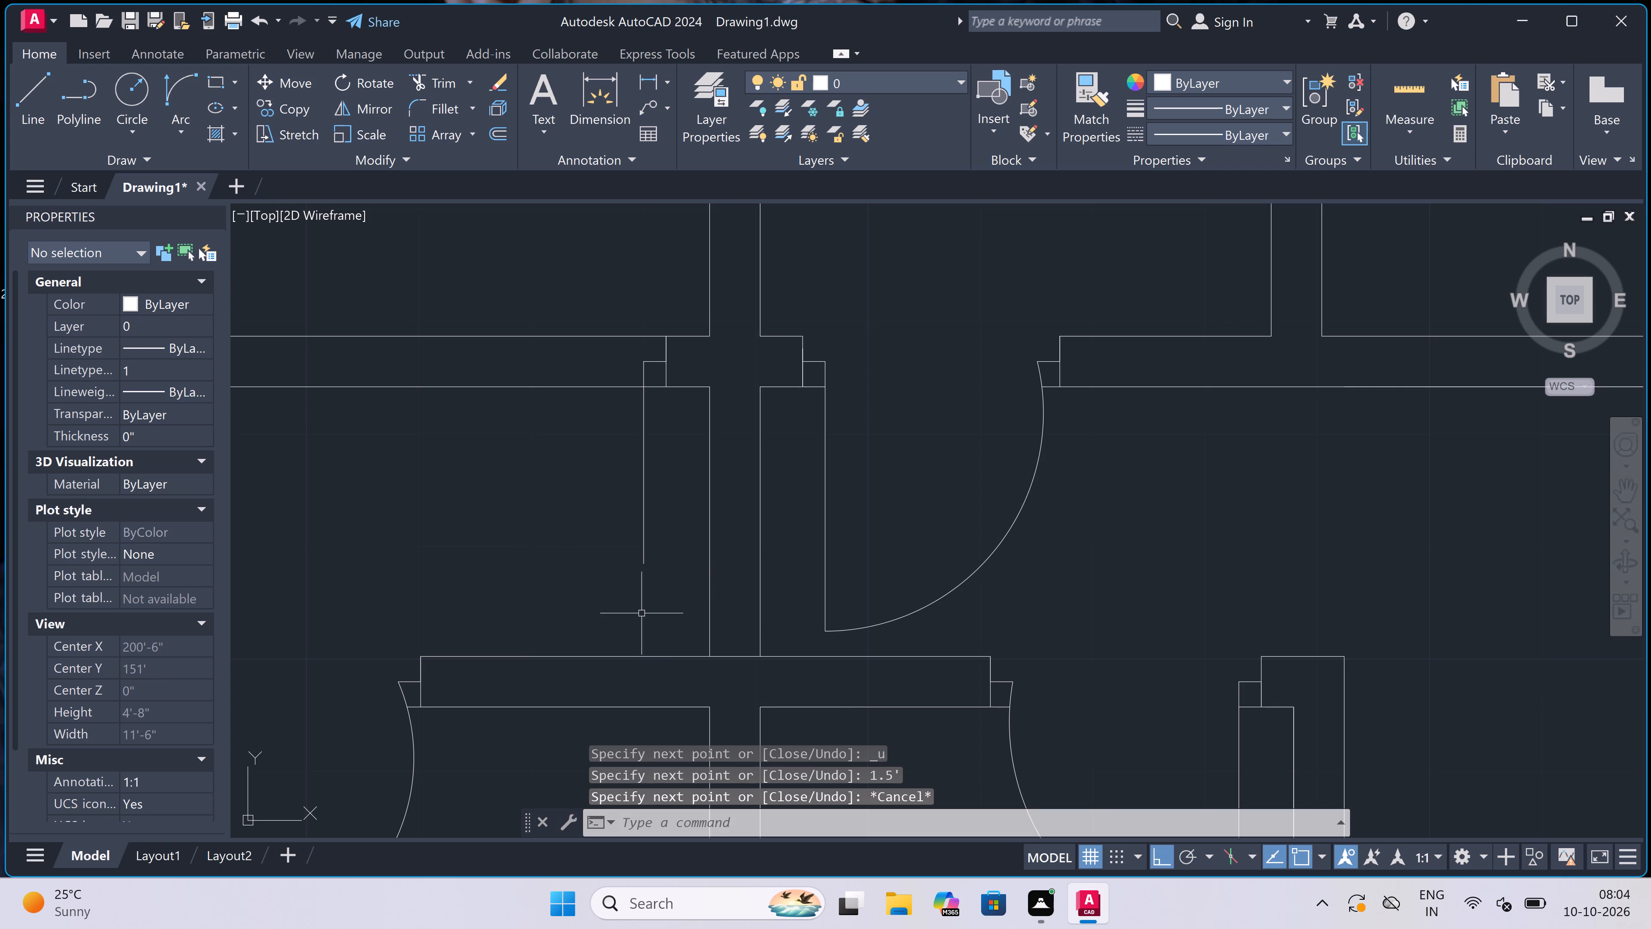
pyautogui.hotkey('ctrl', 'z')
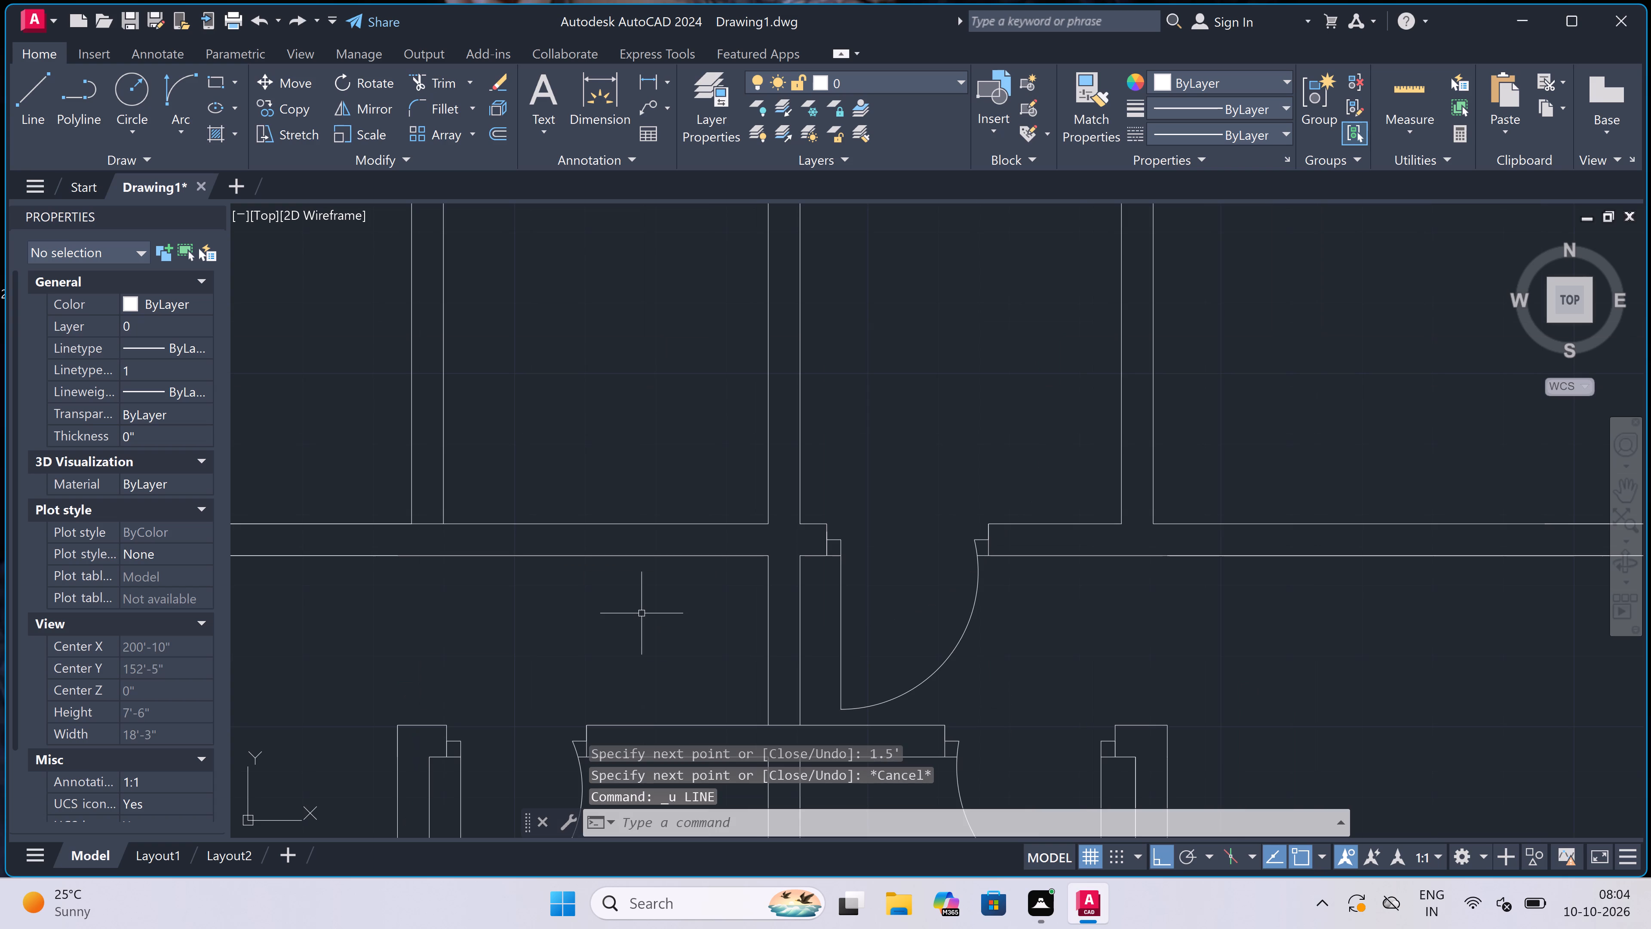
# Draw a jamb across the horizontal wall left of the central wall, with a 2" stop leftward from its midpoint and a 2' leaf down.
pyautogui.write('l')
pyautogui.press('space')
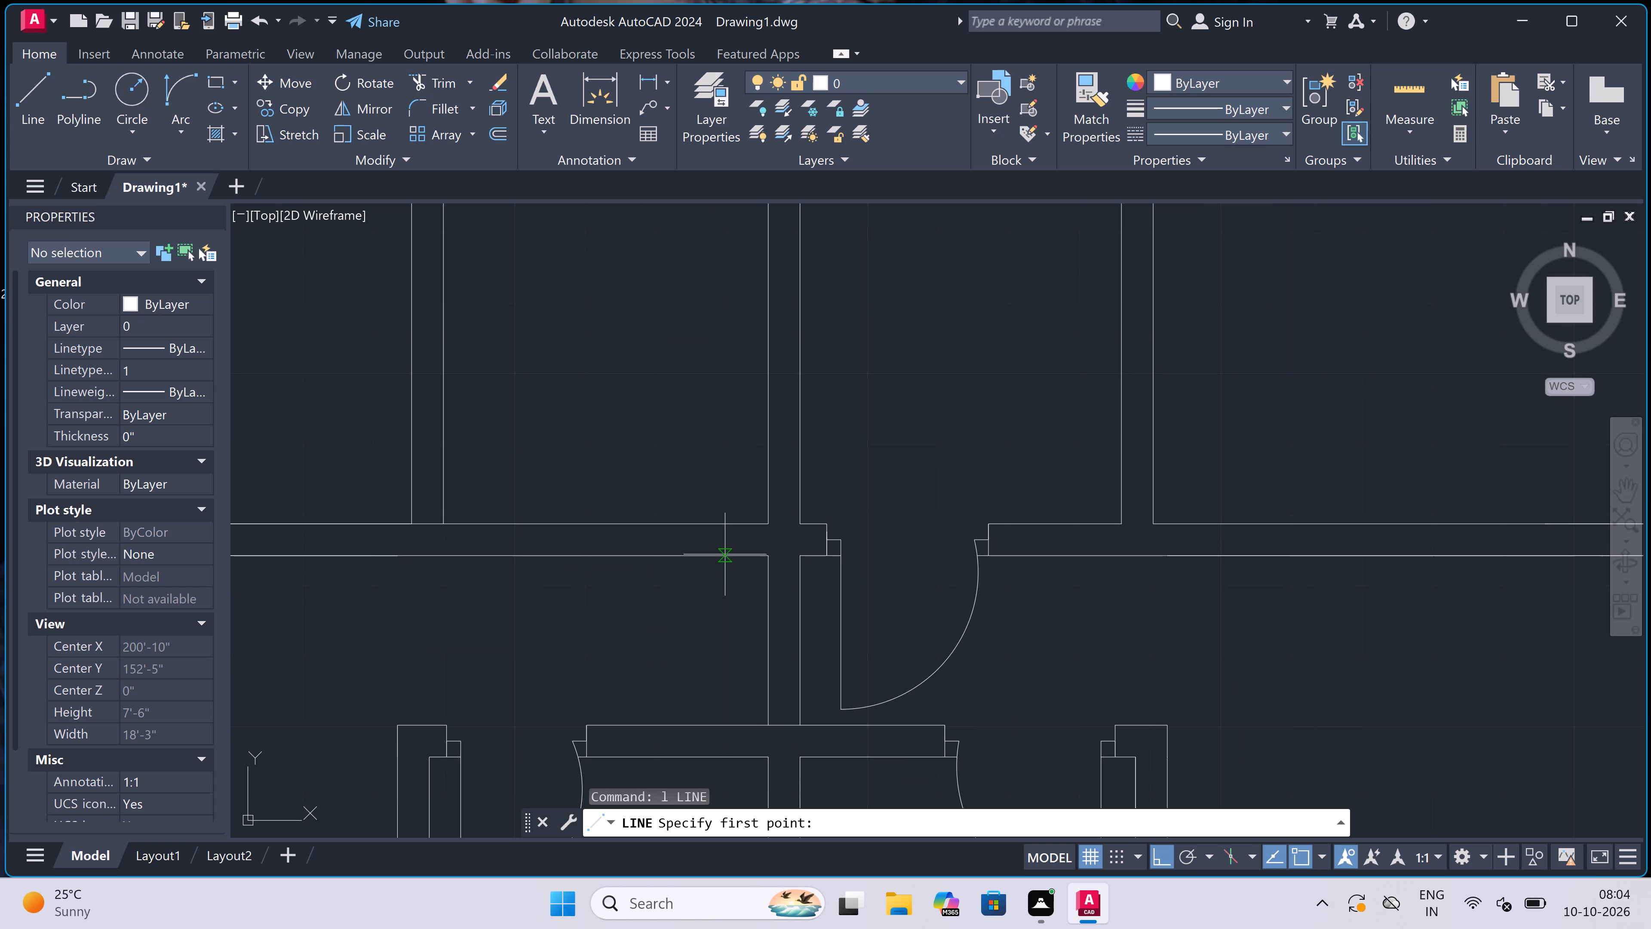
pyautogui.click(740, 554)
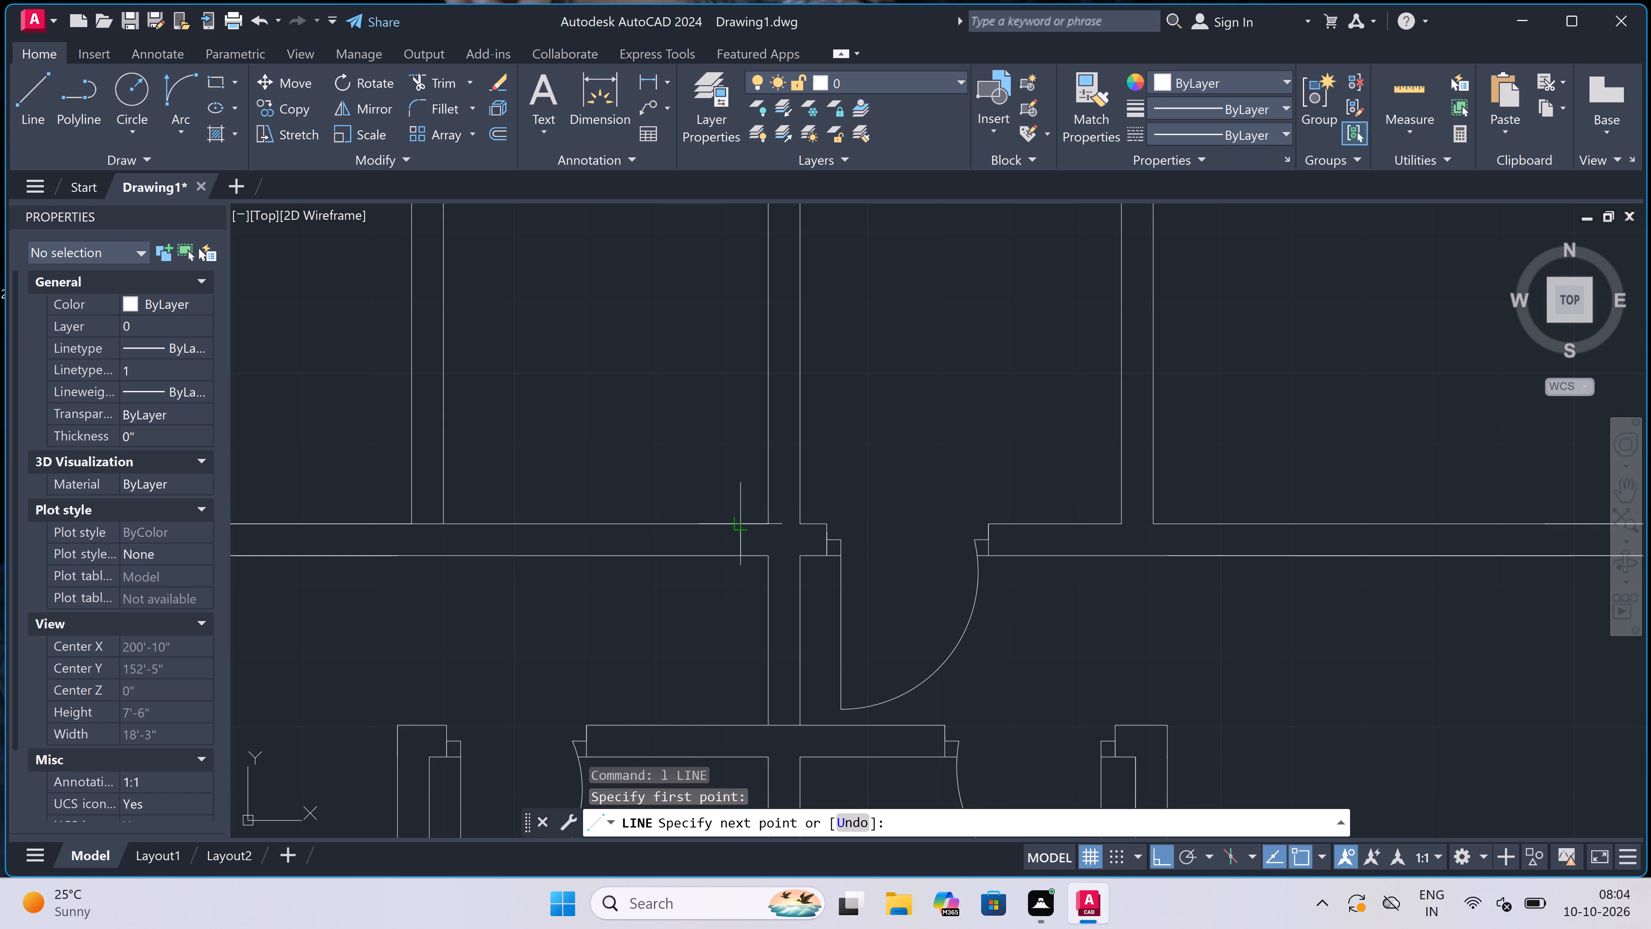
pyautogui.click(745, 519)
pyautogui.click(741, 543)
pyautogui.write('2"')
pyautogui.press('space')
pyautogui.scroll(-1, 684, 553)
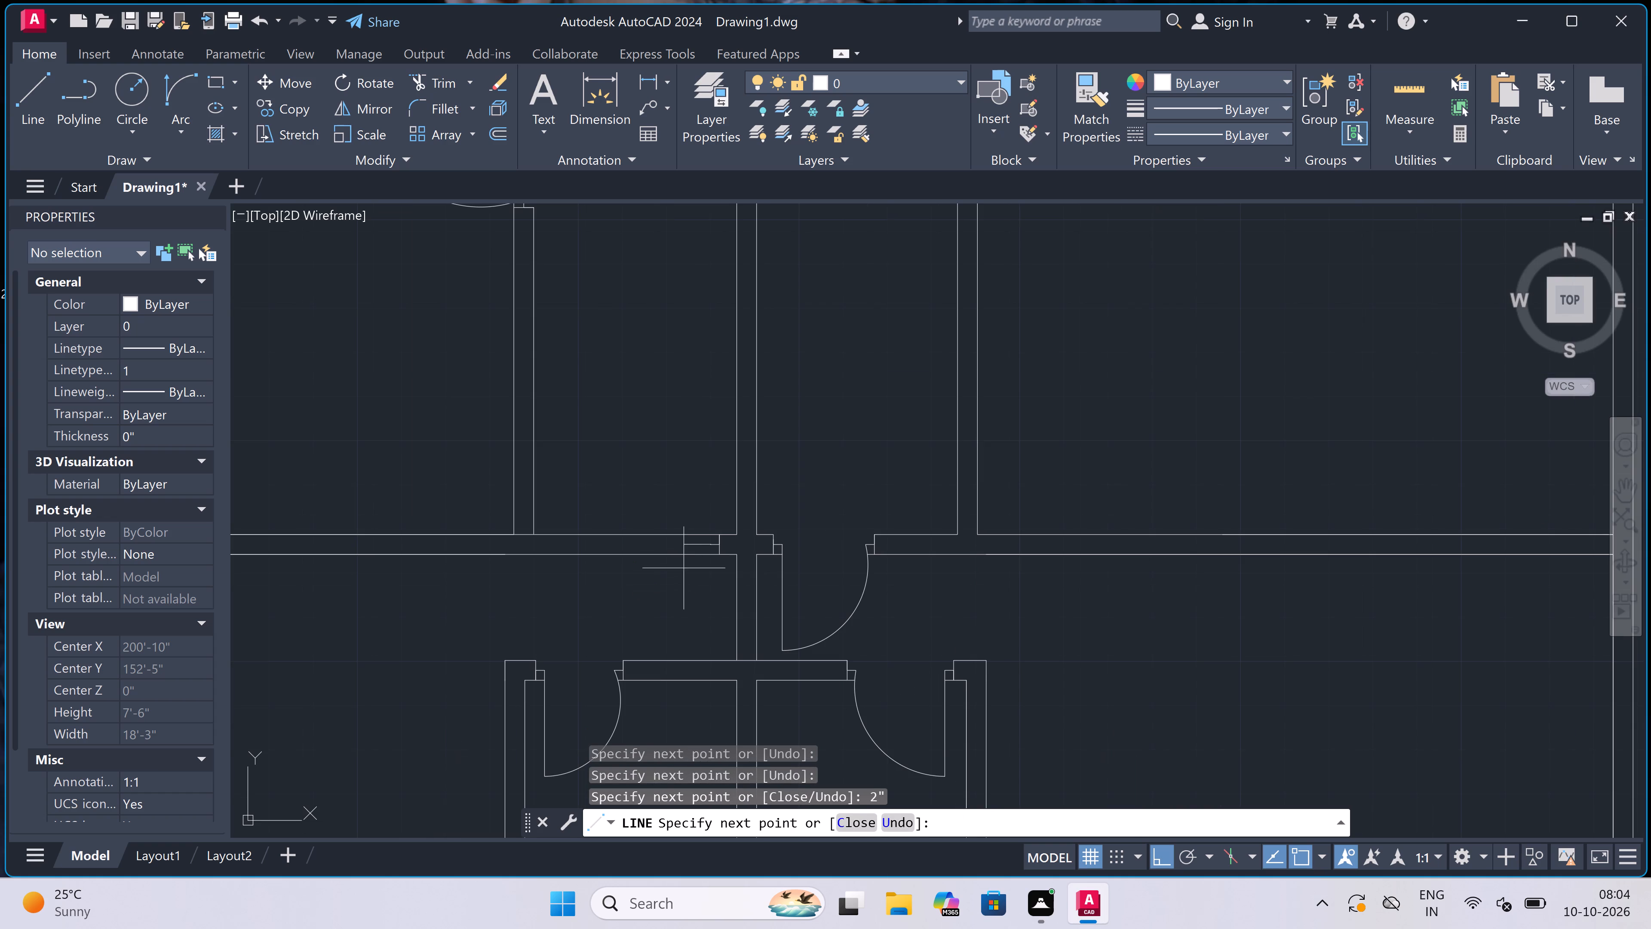
pyautogui.write("2'")
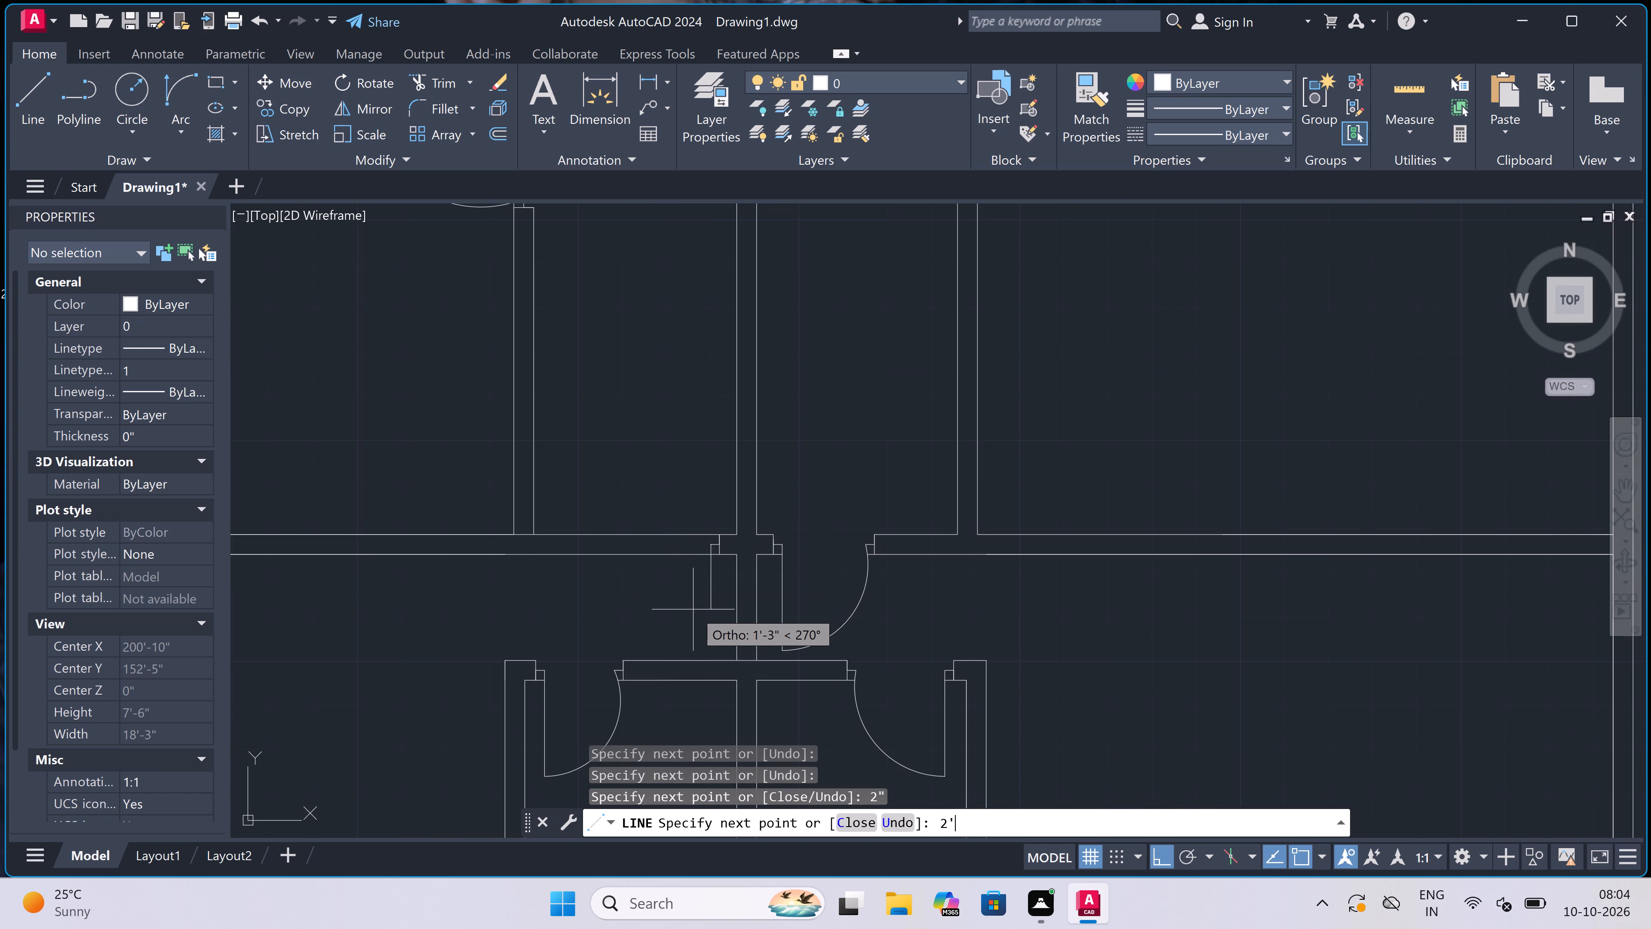
pyautogui.press('space')
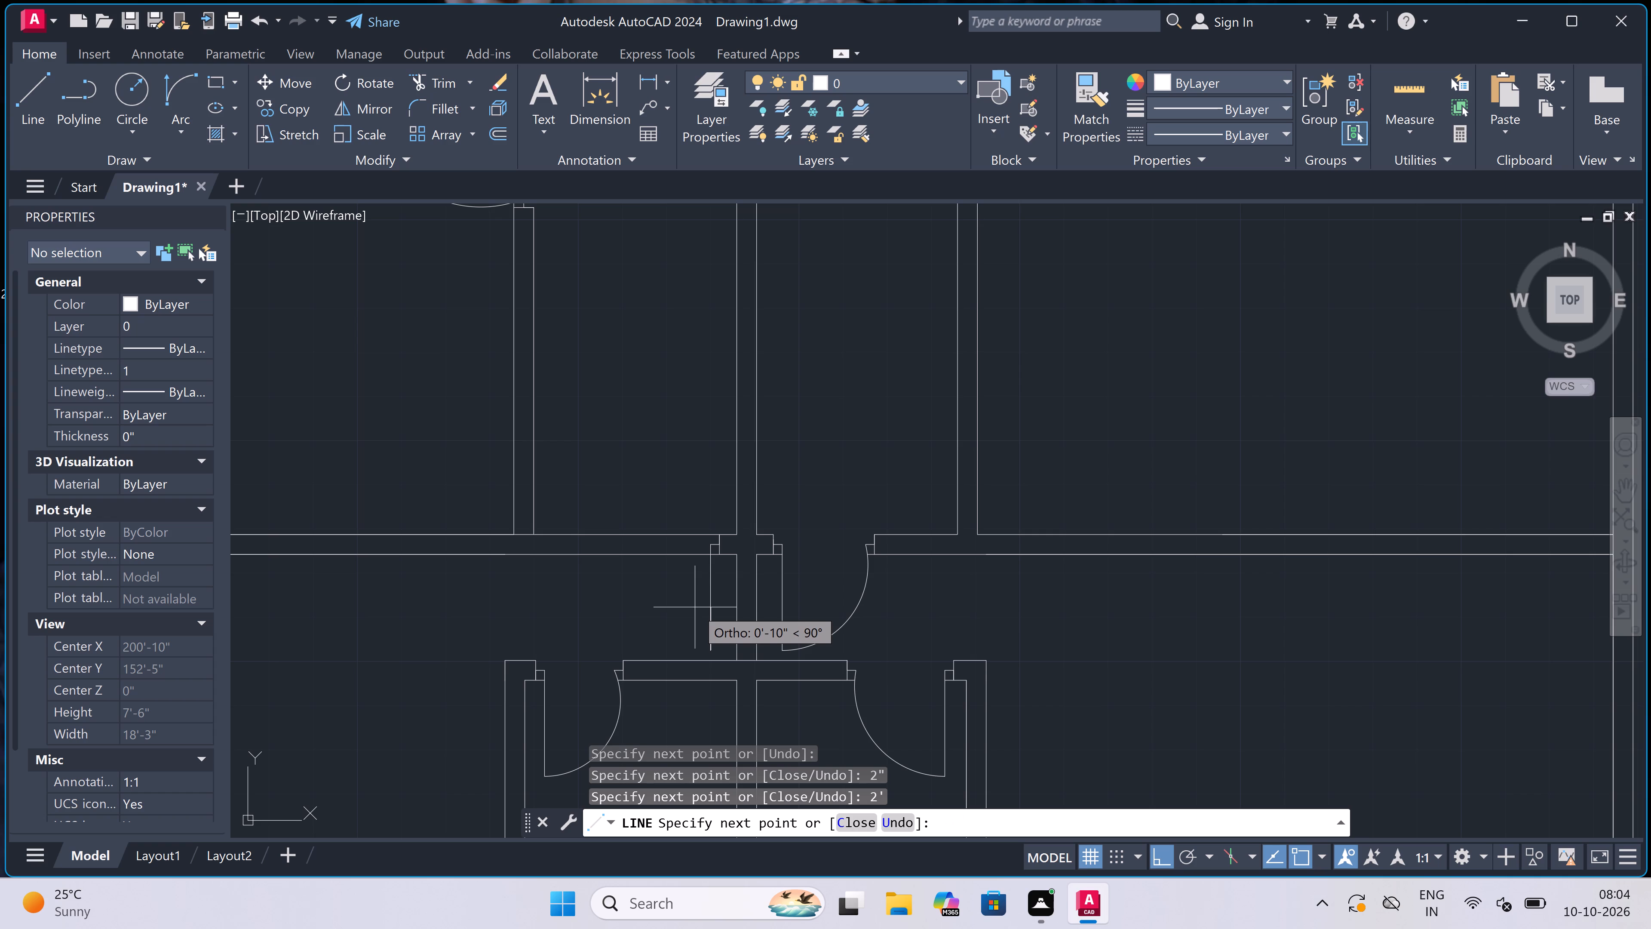
pyautogui.press('Escape')
# Draw the opposite door jamb across the horizontal wall farther left, with a 2" stop running right from its midpoint.
pyautogui.press('space')
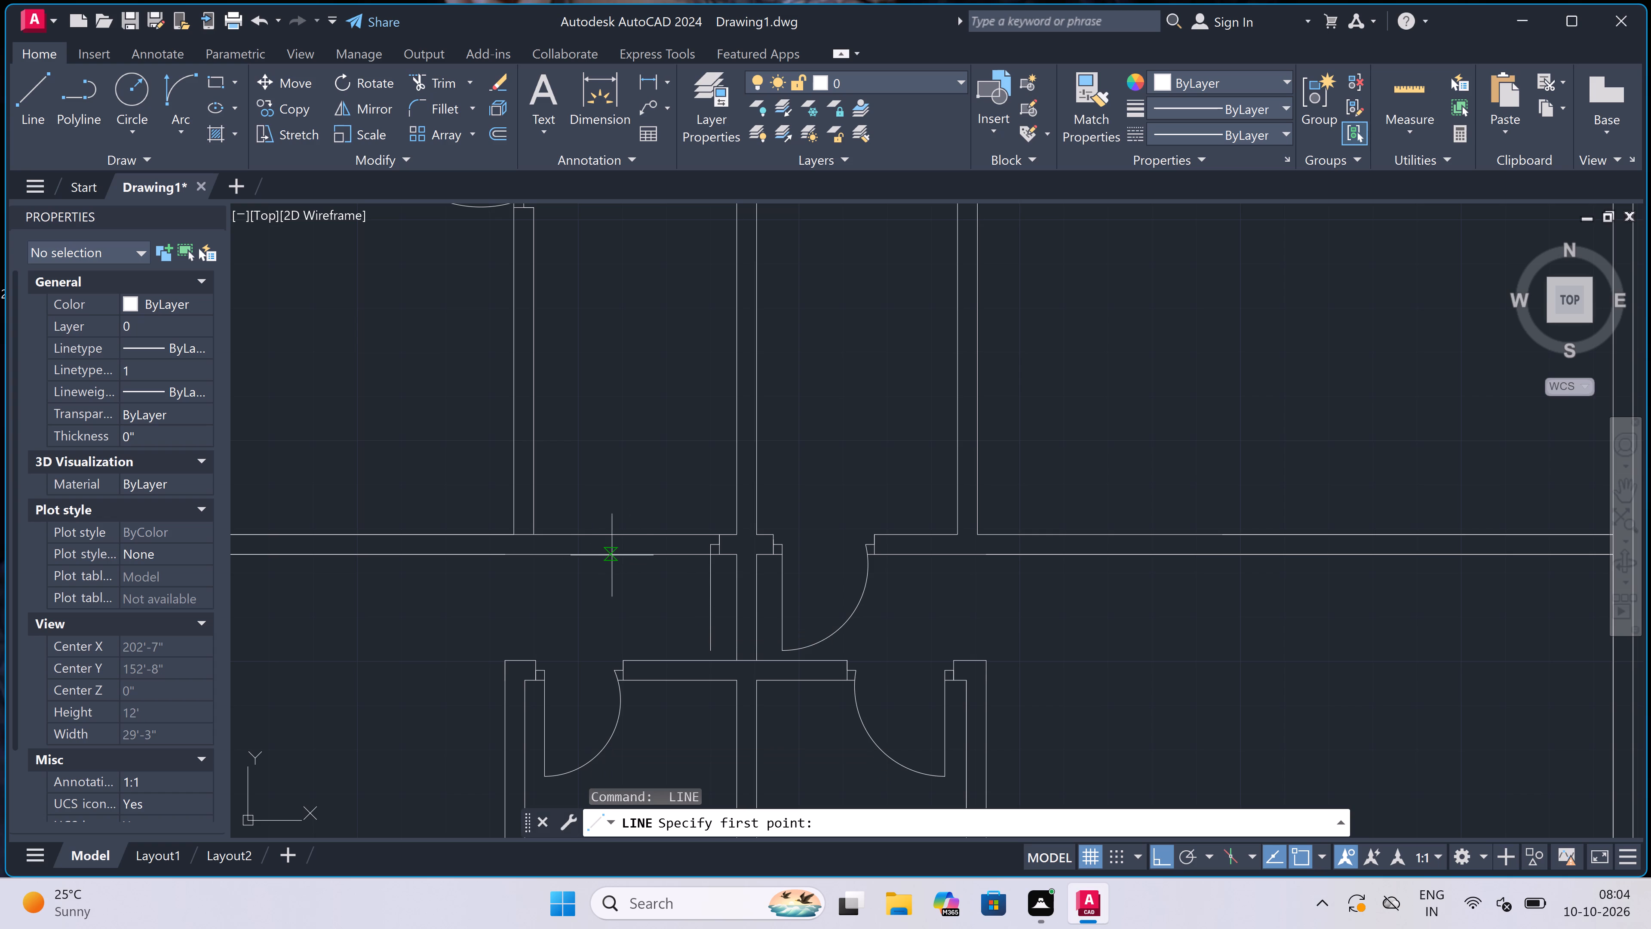
pyautogui.click(611, 555)
pyautogui.click(609, 534)
pyautogui.scroll(2, 609, 534)
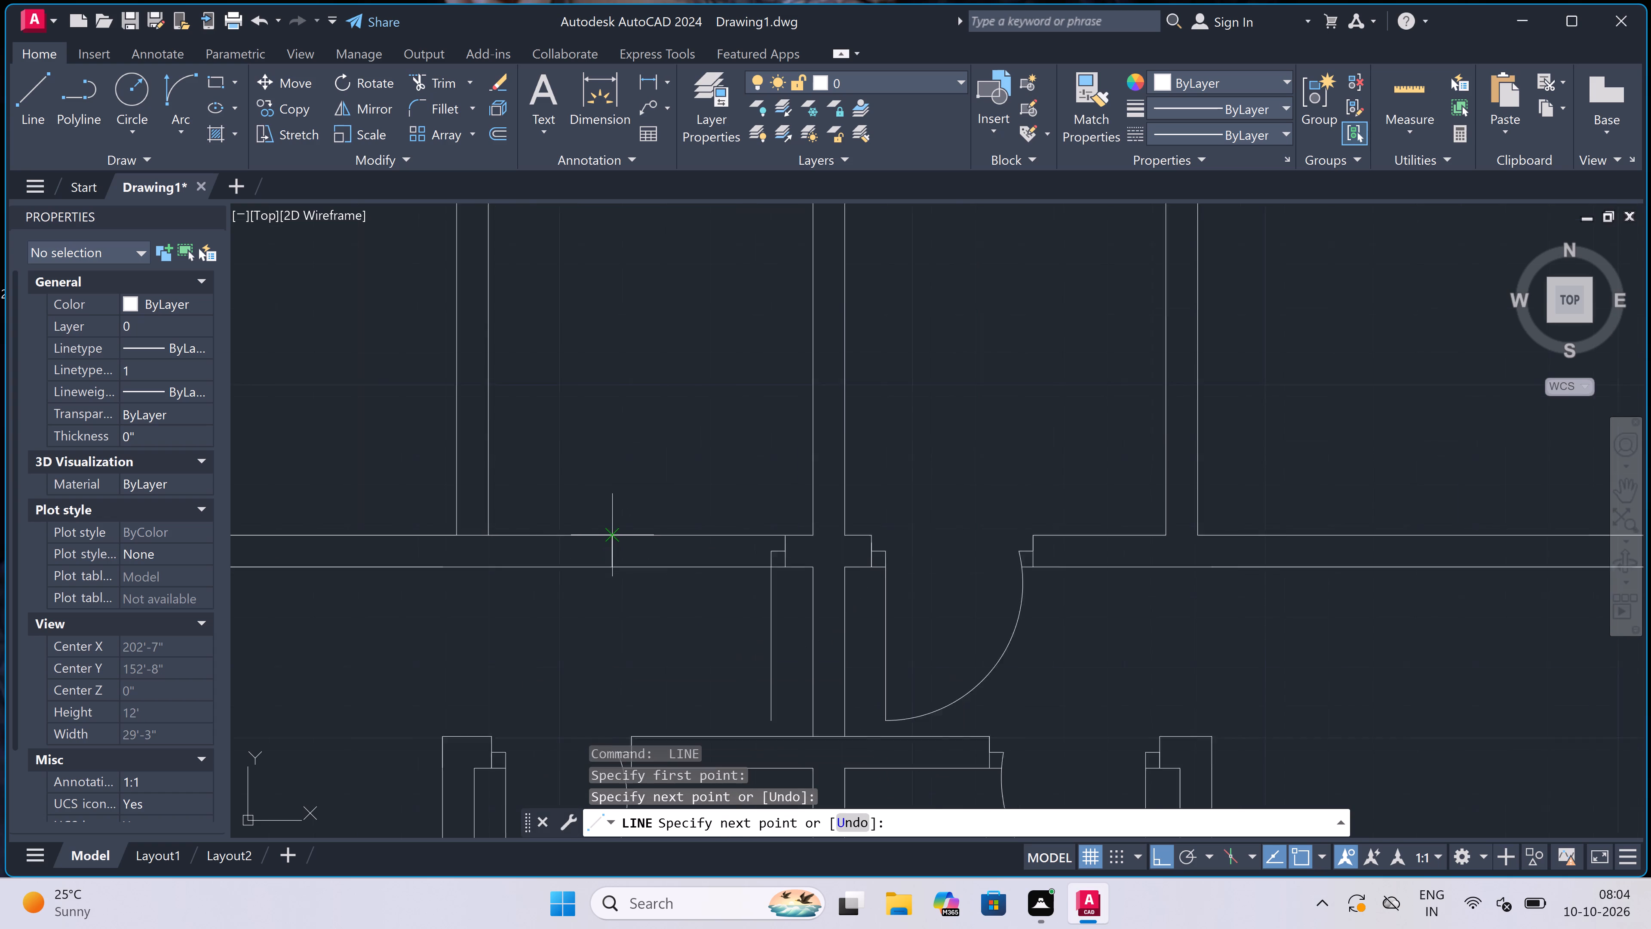
pyautogui.click(614, 556)
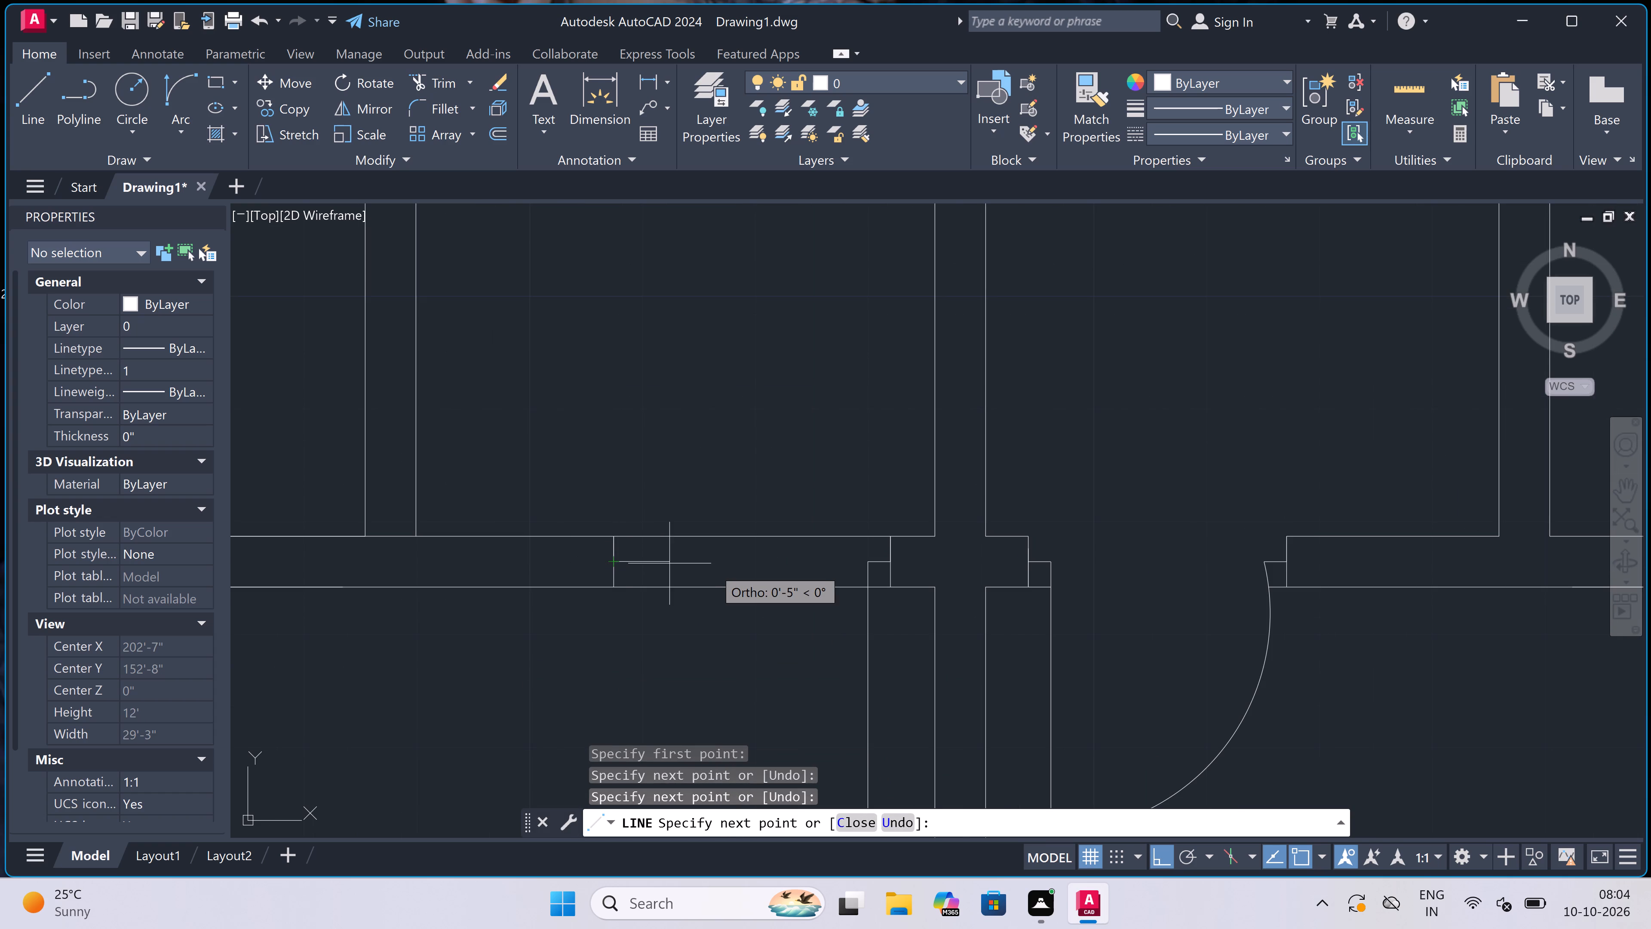
pyautogui.press('2')
pyautogui.write('"')
pyautogui.press('space')
pyautogui.press('Escape')
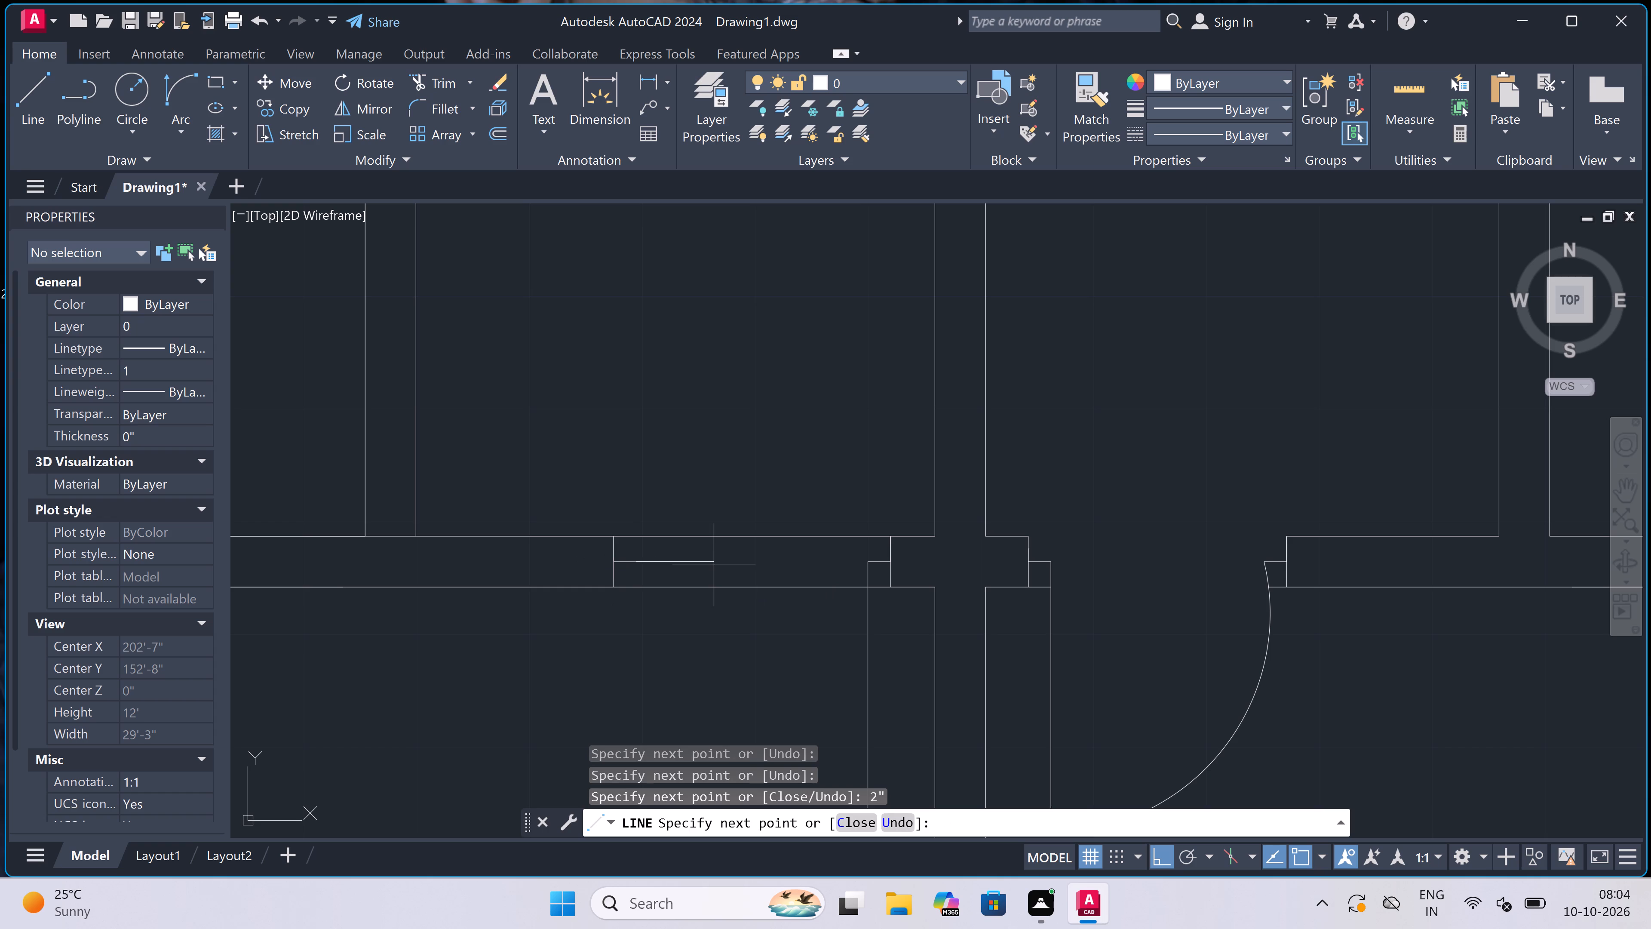
# Draw the left door's swing arc by start, end and direction from the leaf's lower end to the opposite jamb's stop.
pyautogui.click(181, 95)
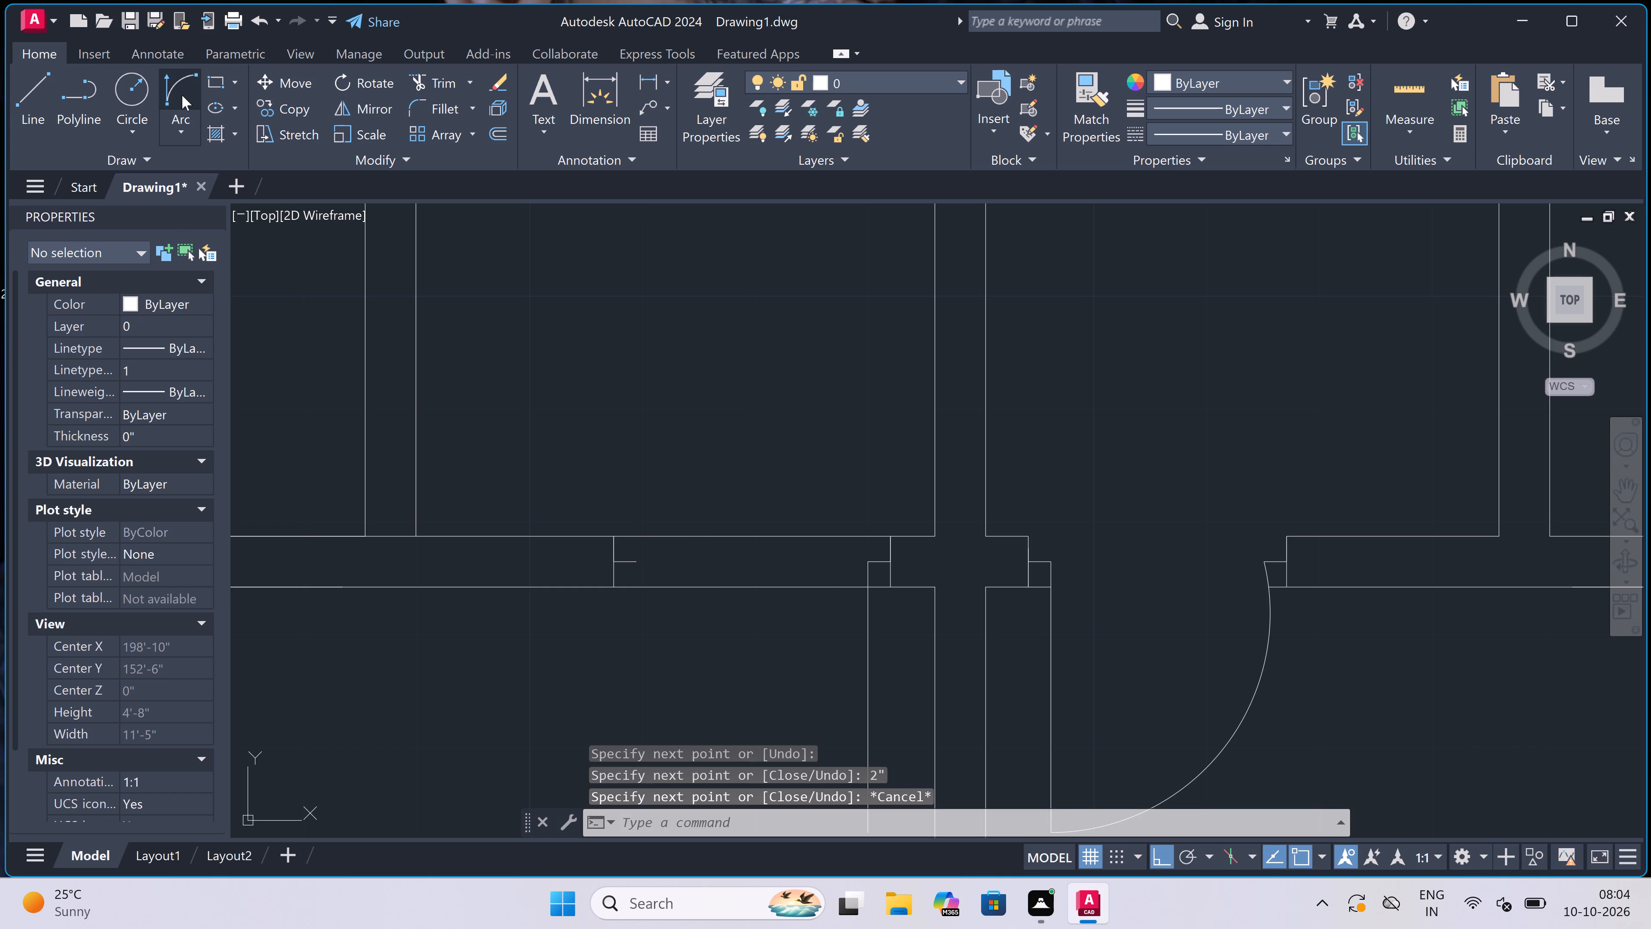
pyautogui.scroll(-1, 556, 316)
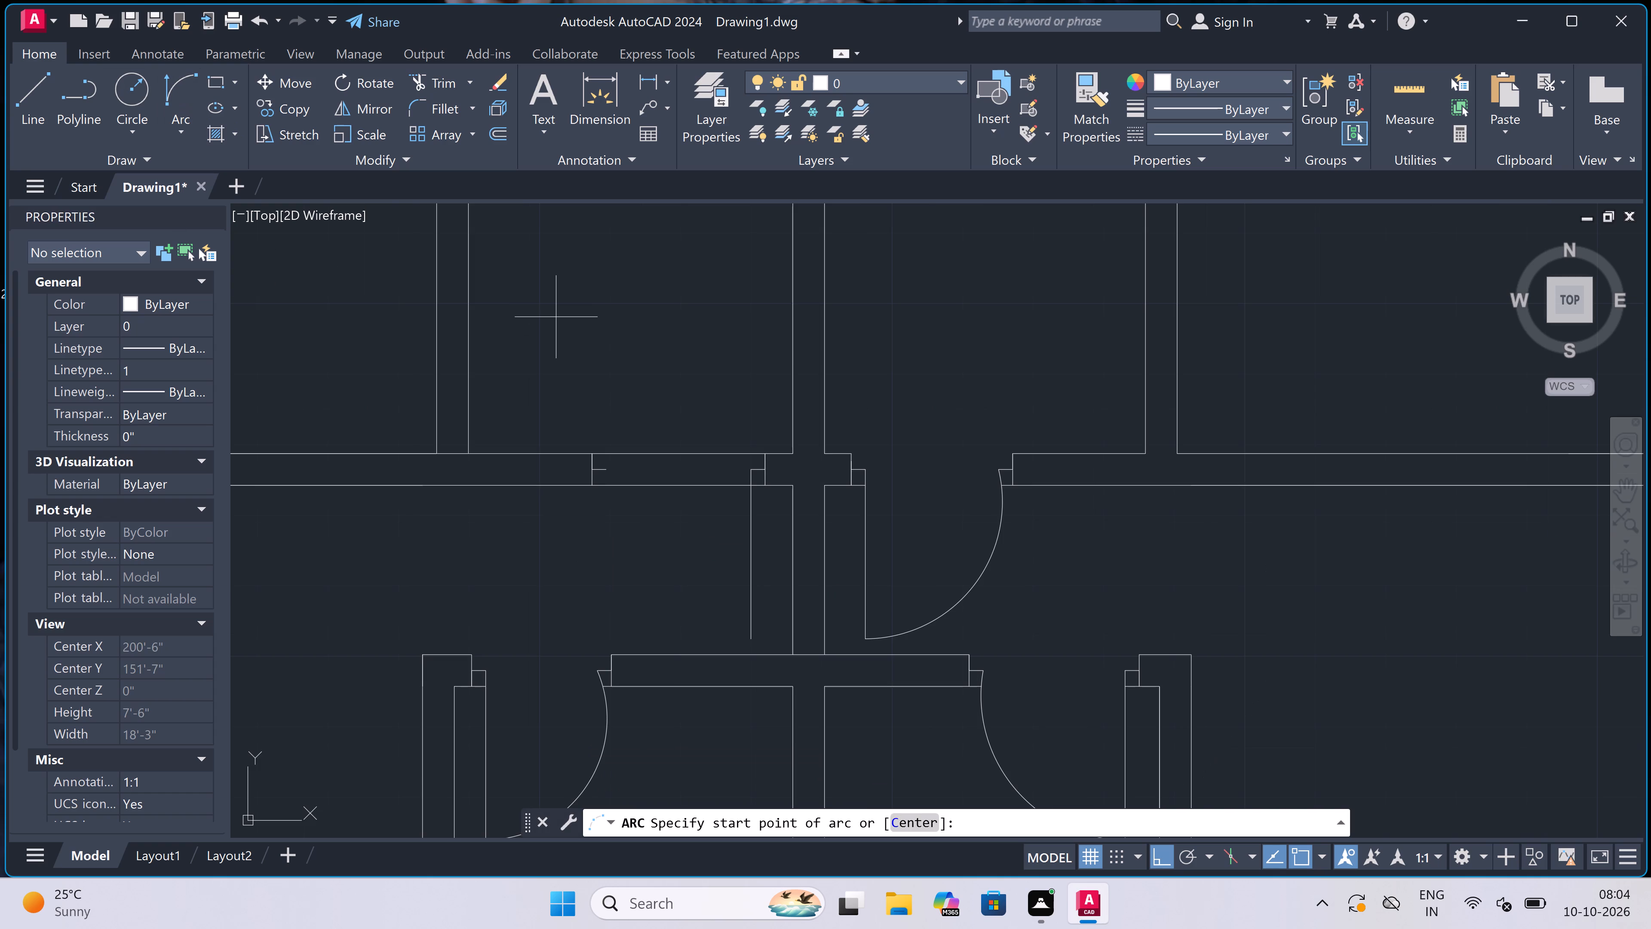
pyautogui.click(749, 635)
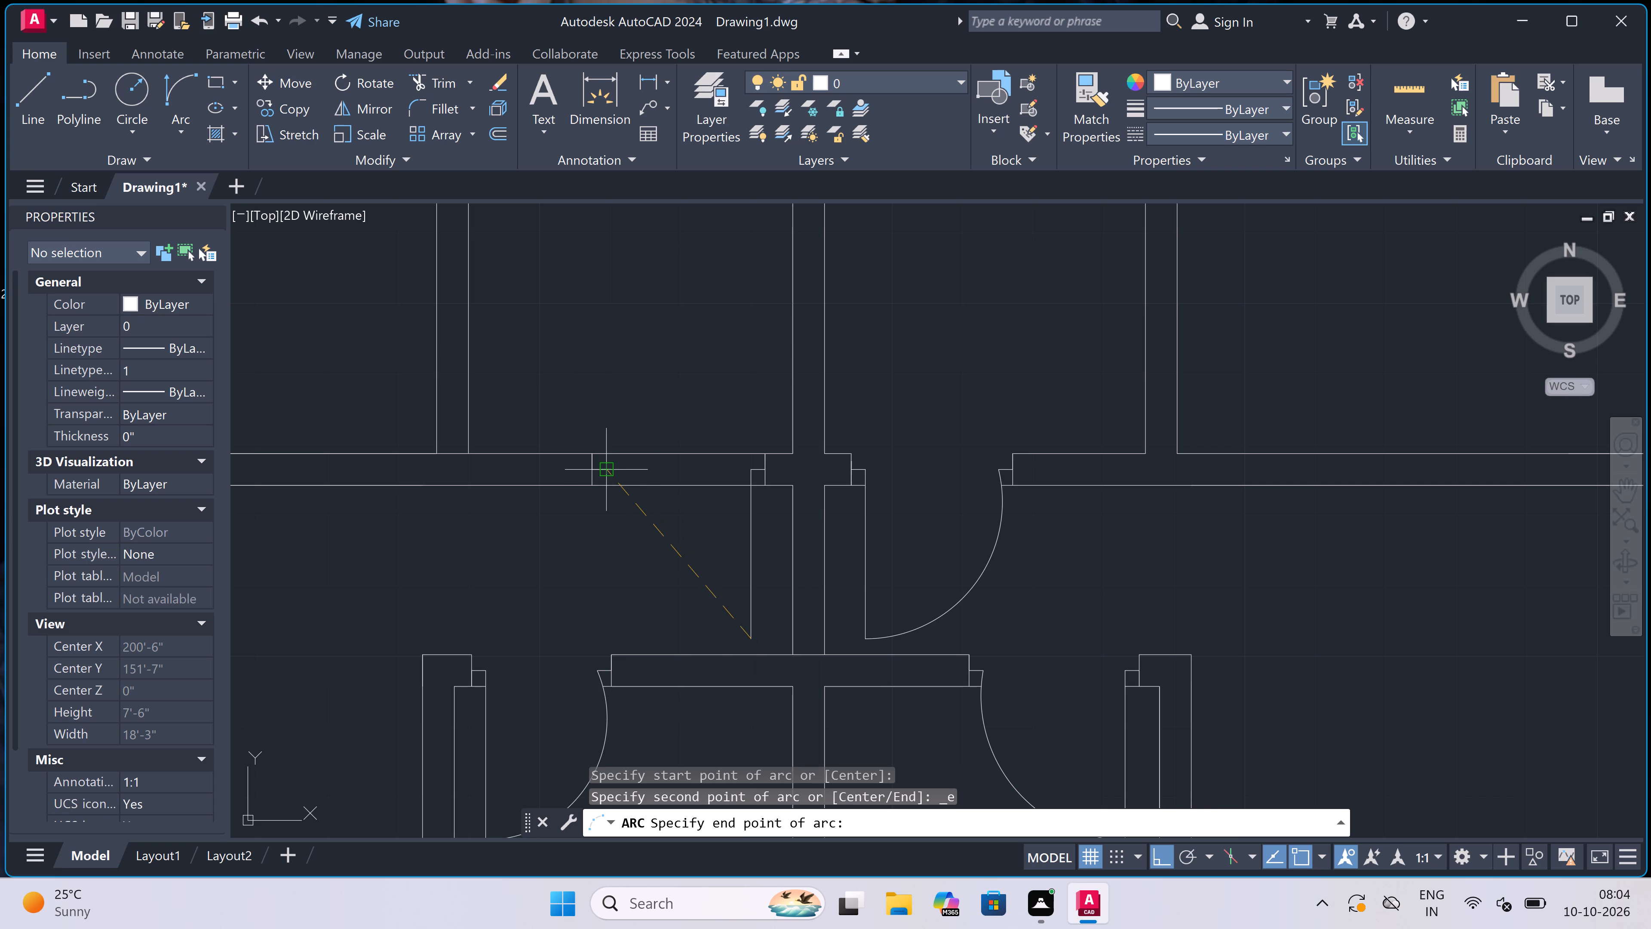
pyautogui.click(613, 464)
pyautogui.click(572, 506)
# Trim both horizontal wall lines between the two jambs to open the doorway left of the central wall.
pyautogui.press('t')
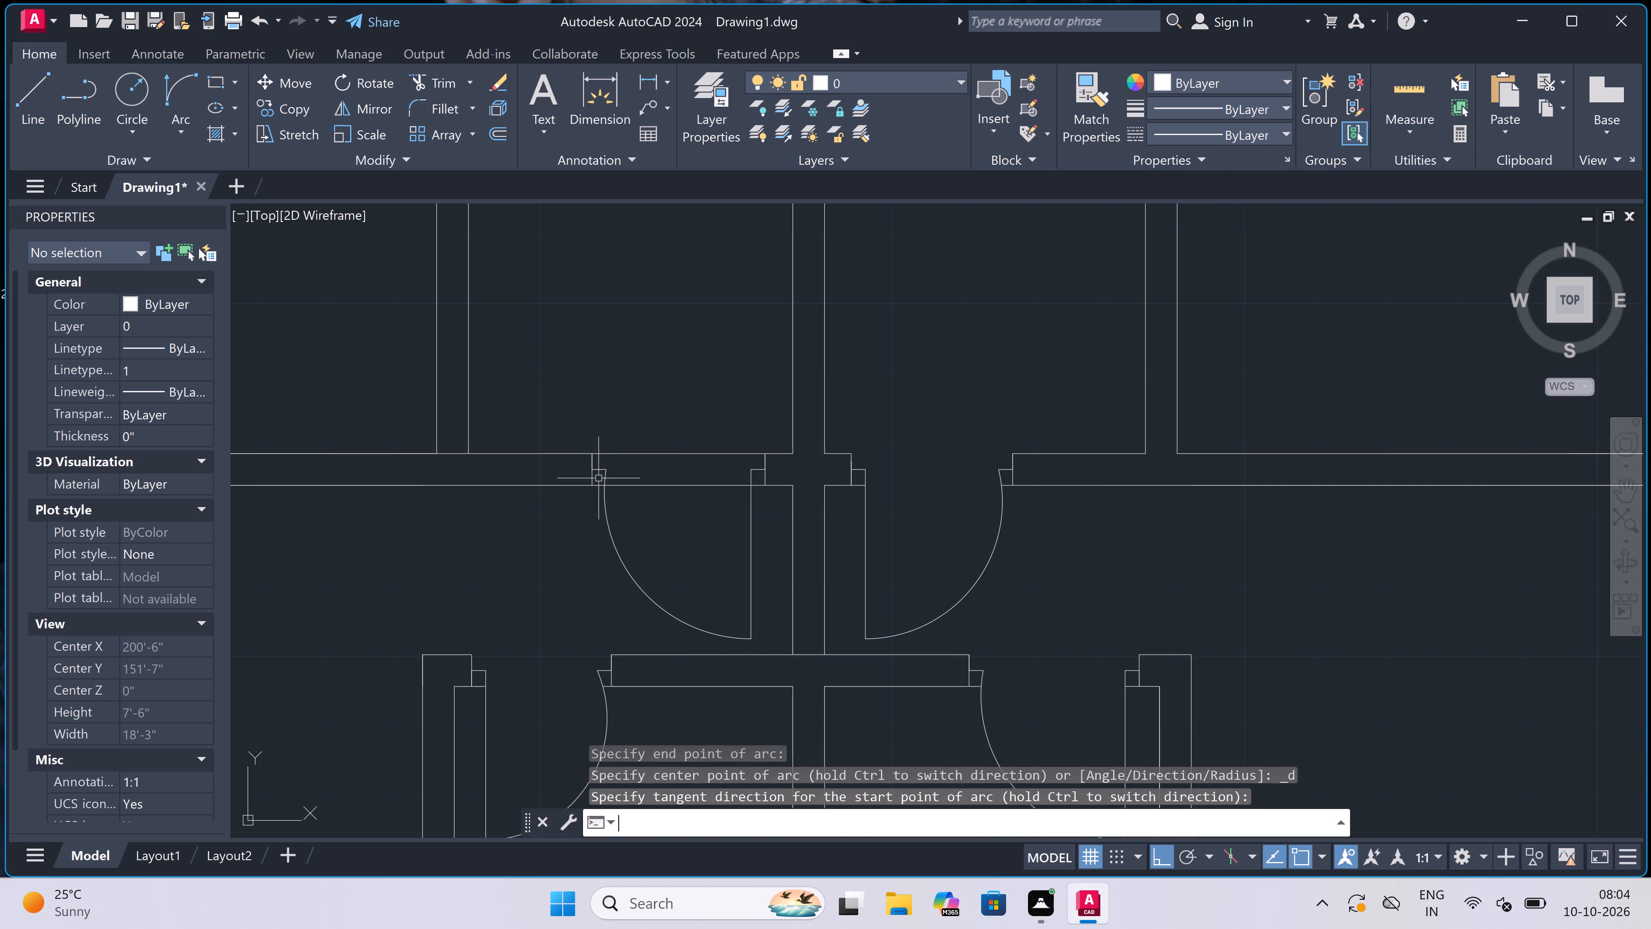
pyautogui.press('r')
pyautogui.press('space')
pyautogui.click(640, 404)
pyautogui.click(694, 500)
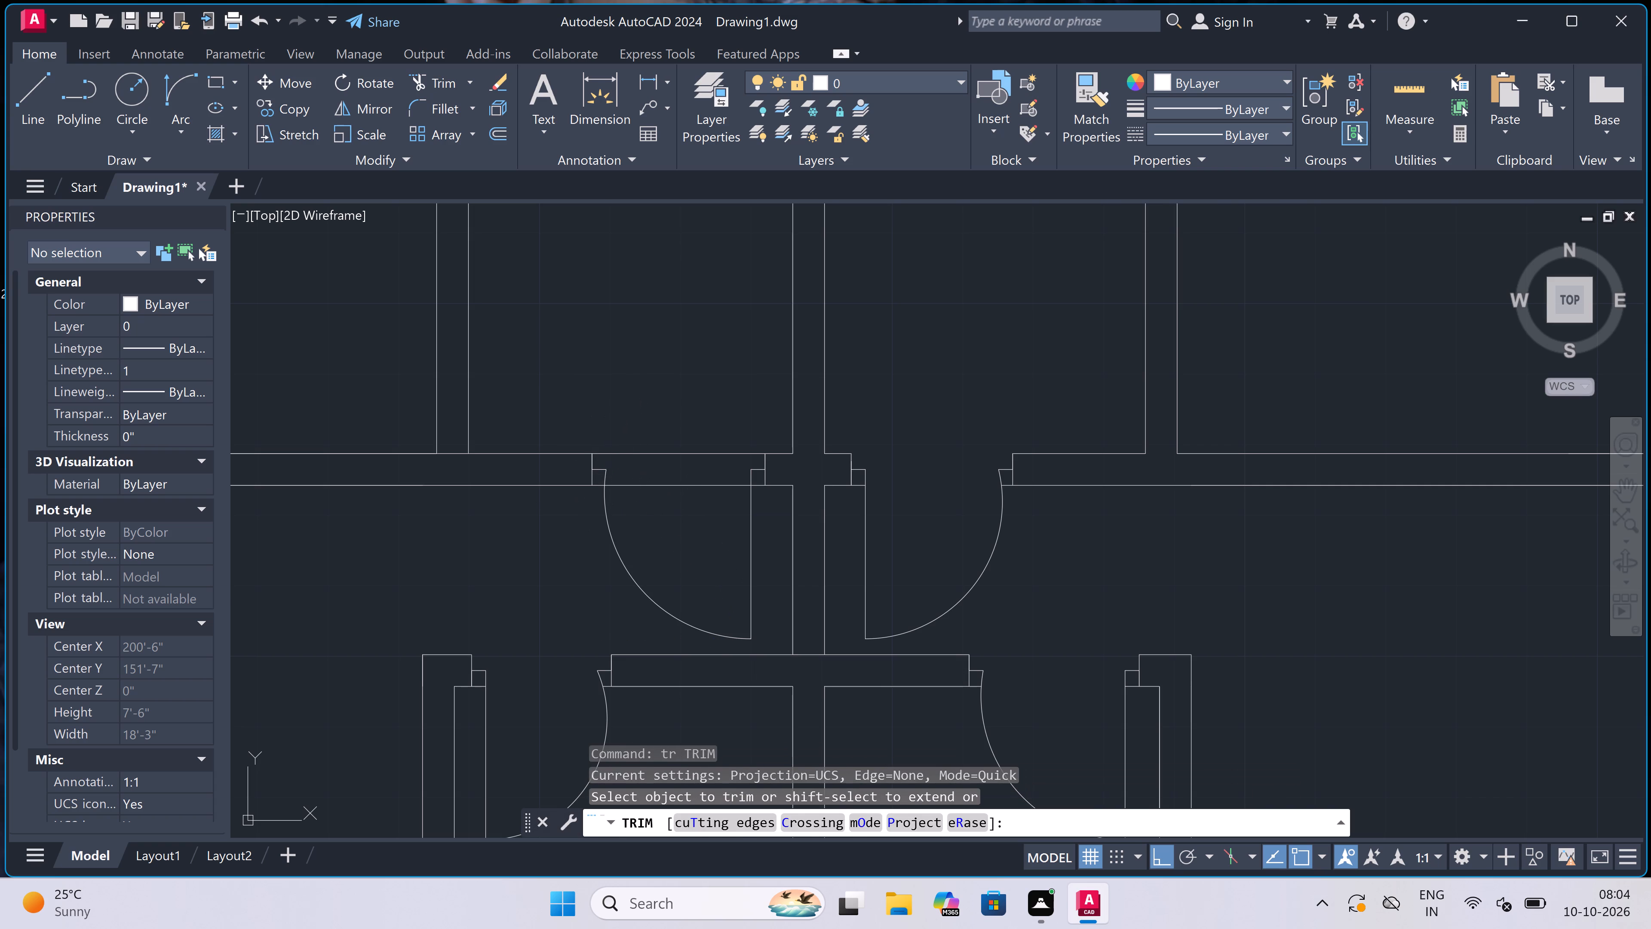
pyautogui.click(692, 421)
pyautogui.scroll(-4, 693, 421)
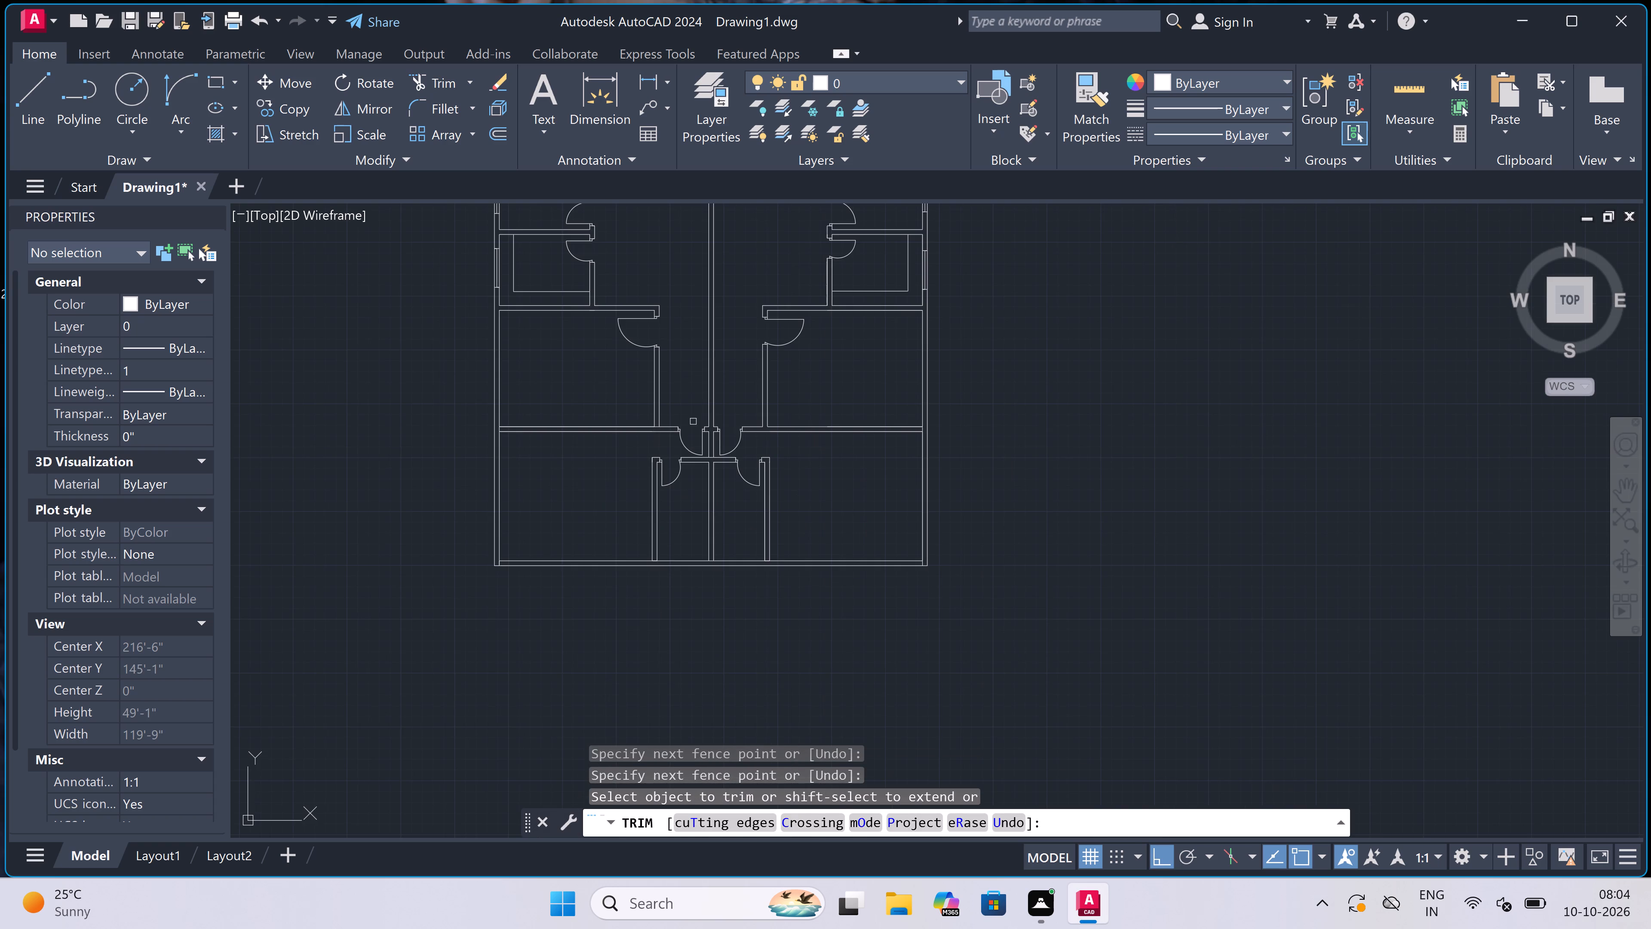
pyautogui.scroll(-5, 693, 421)
pyautogui.scroll(4, 701, 387)
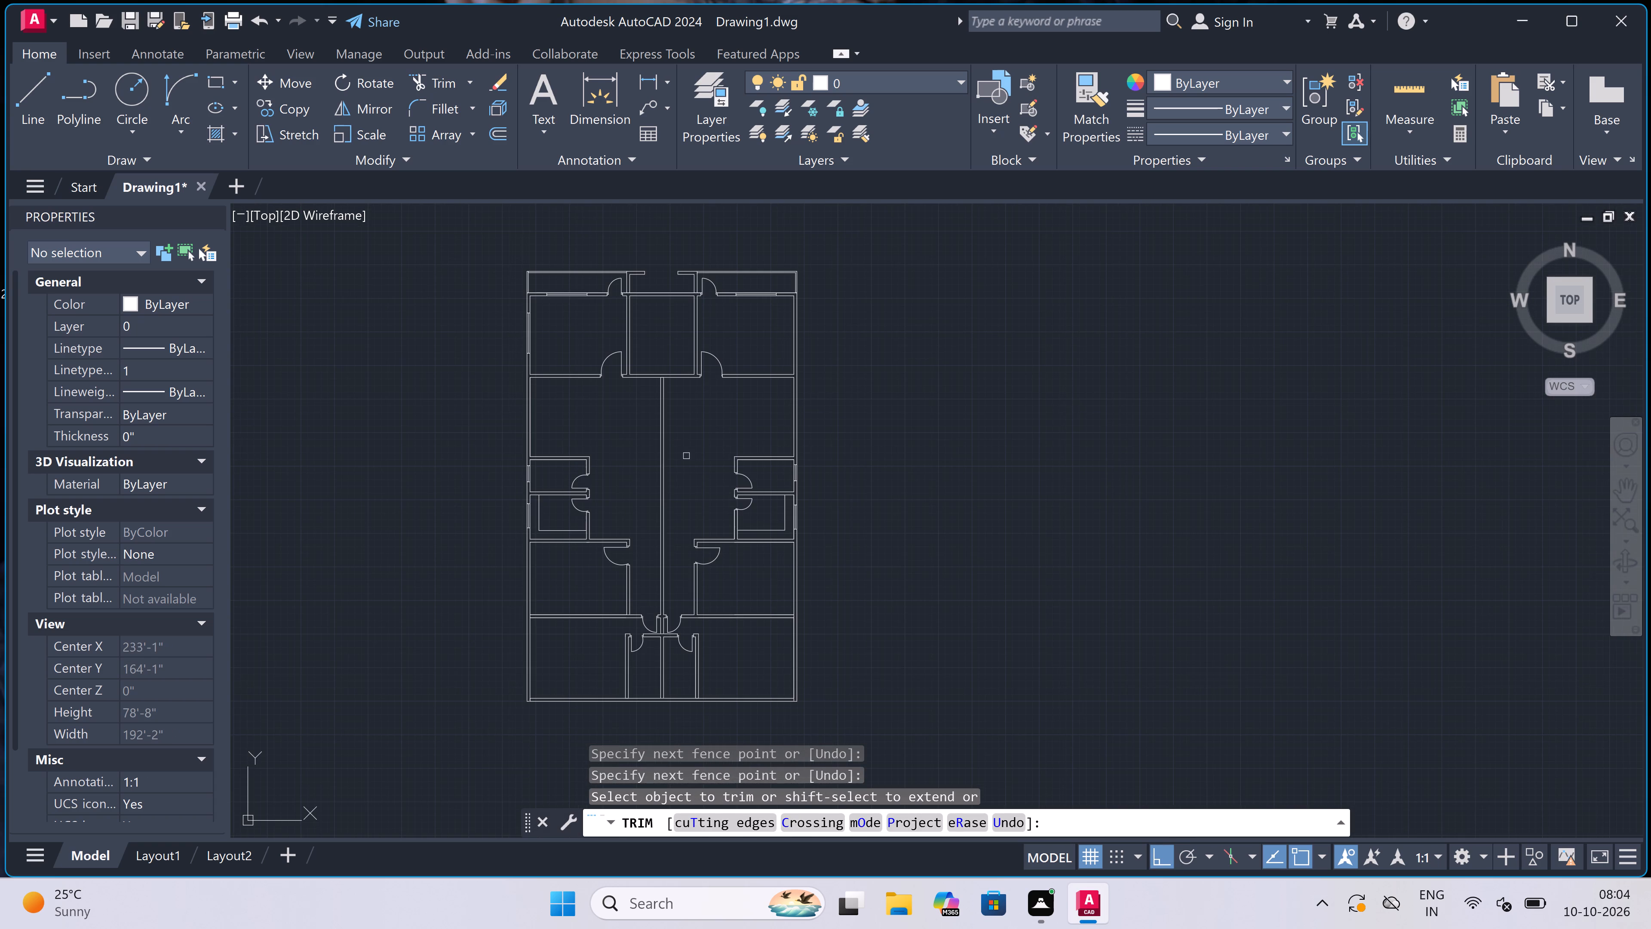
pyautogui.press('Escape')
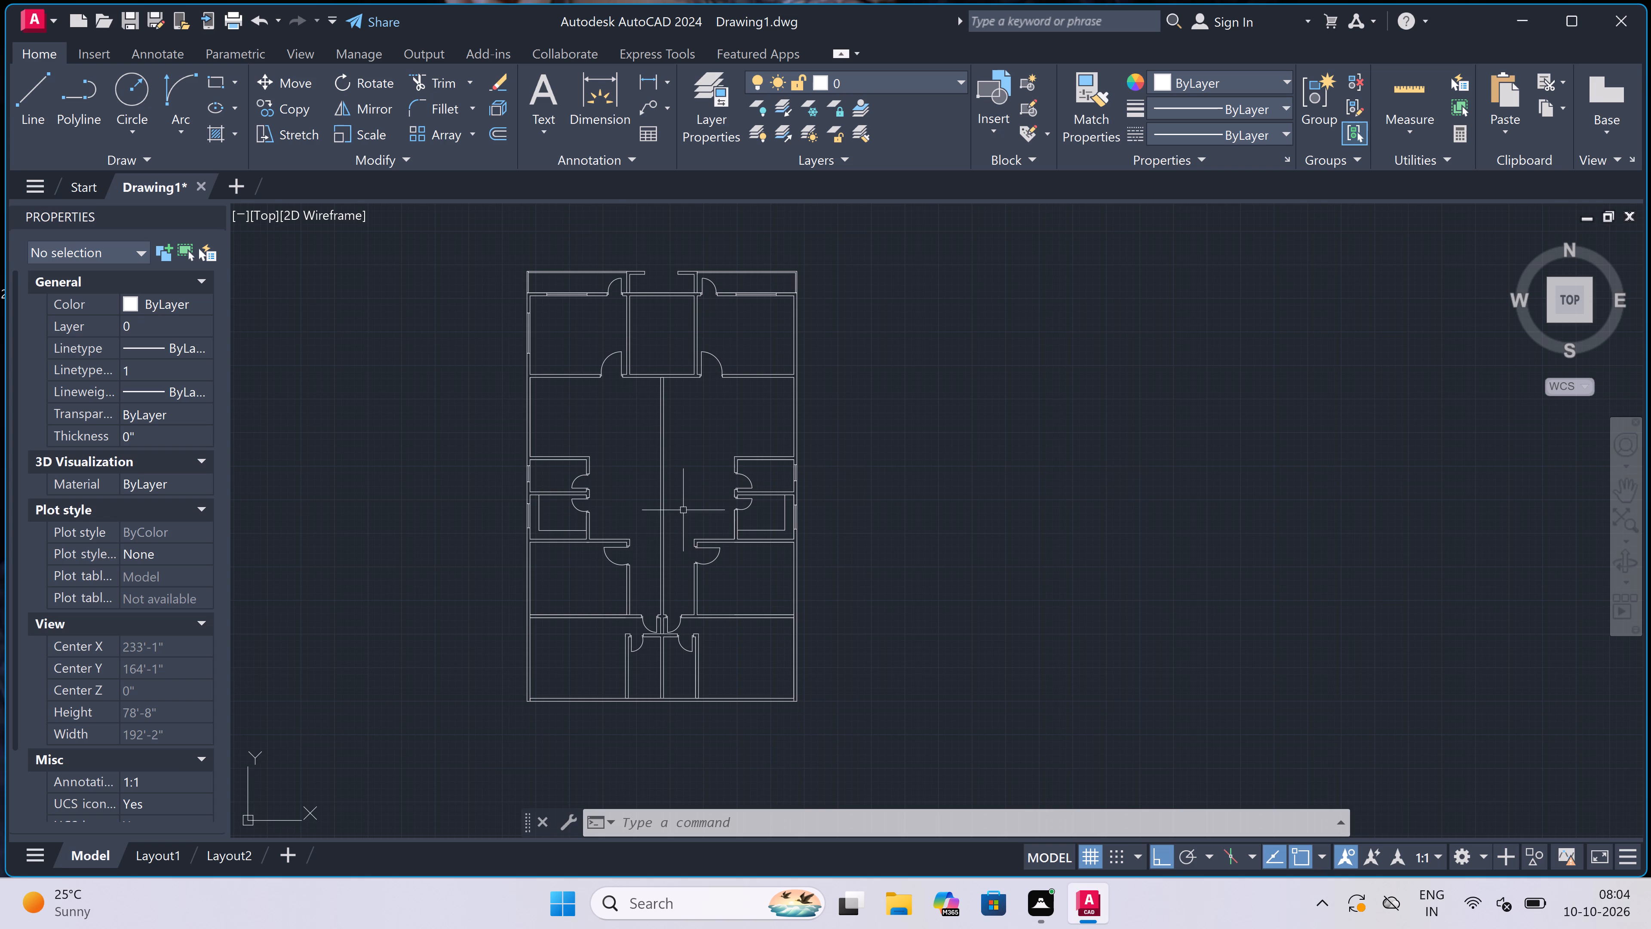
# Start a line at the lower end of the upper central room's left wall's outer face and take it down across the horizontal wall.
pyautogui.scroll(2, 688, 384)
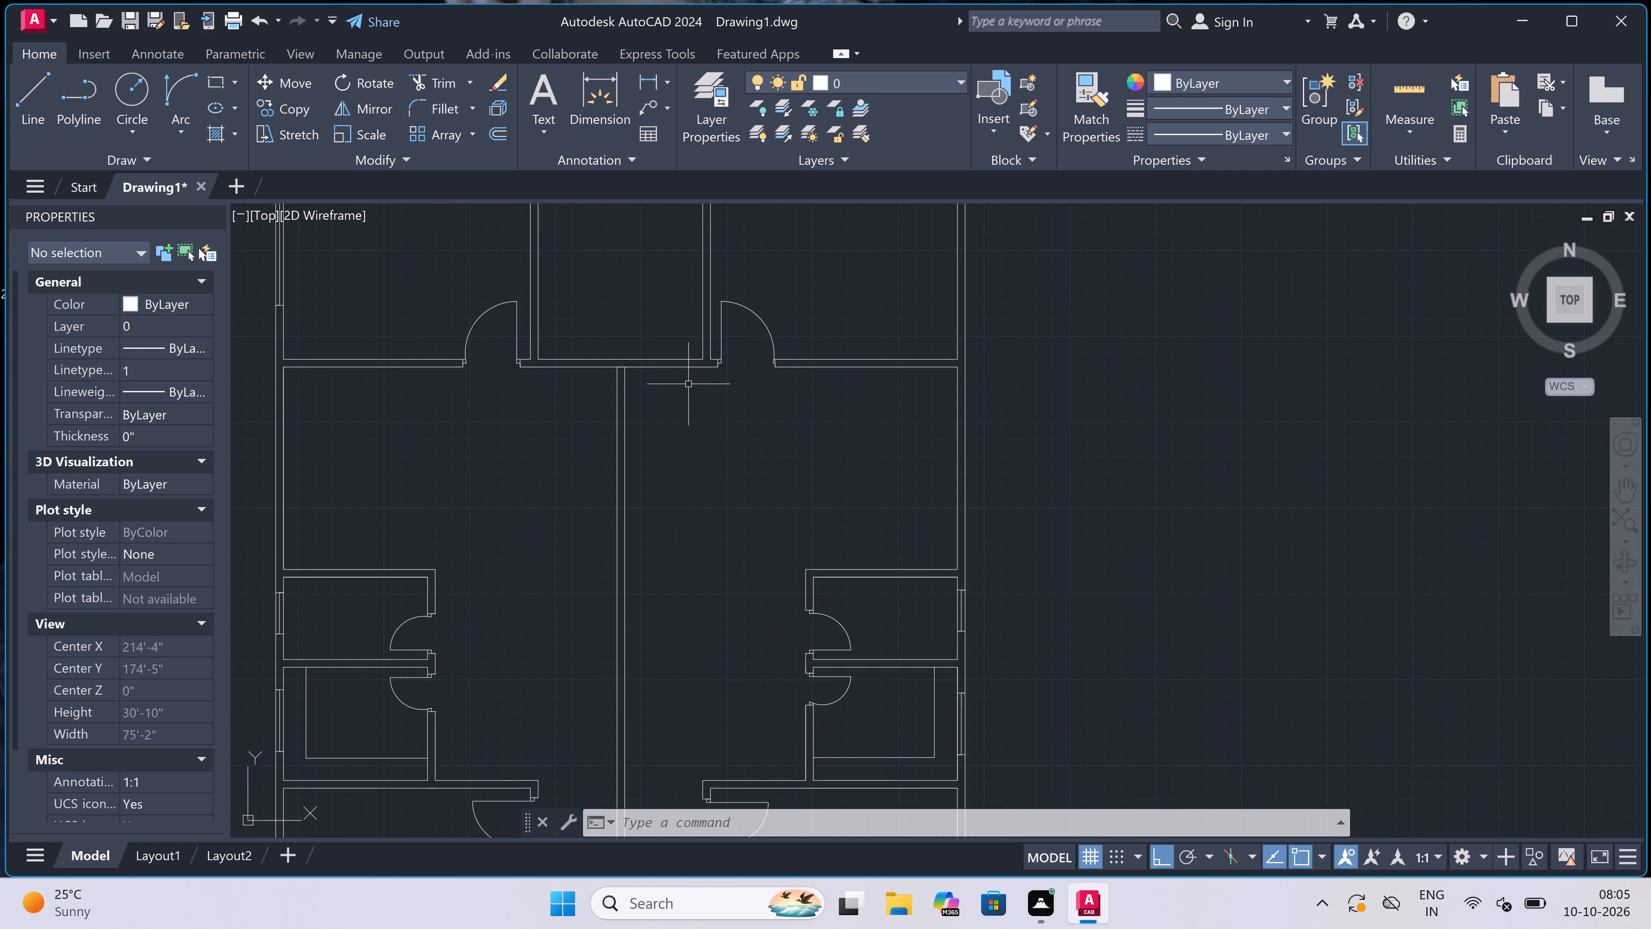
pyautogui.write('l')
pyautogui.press('space')
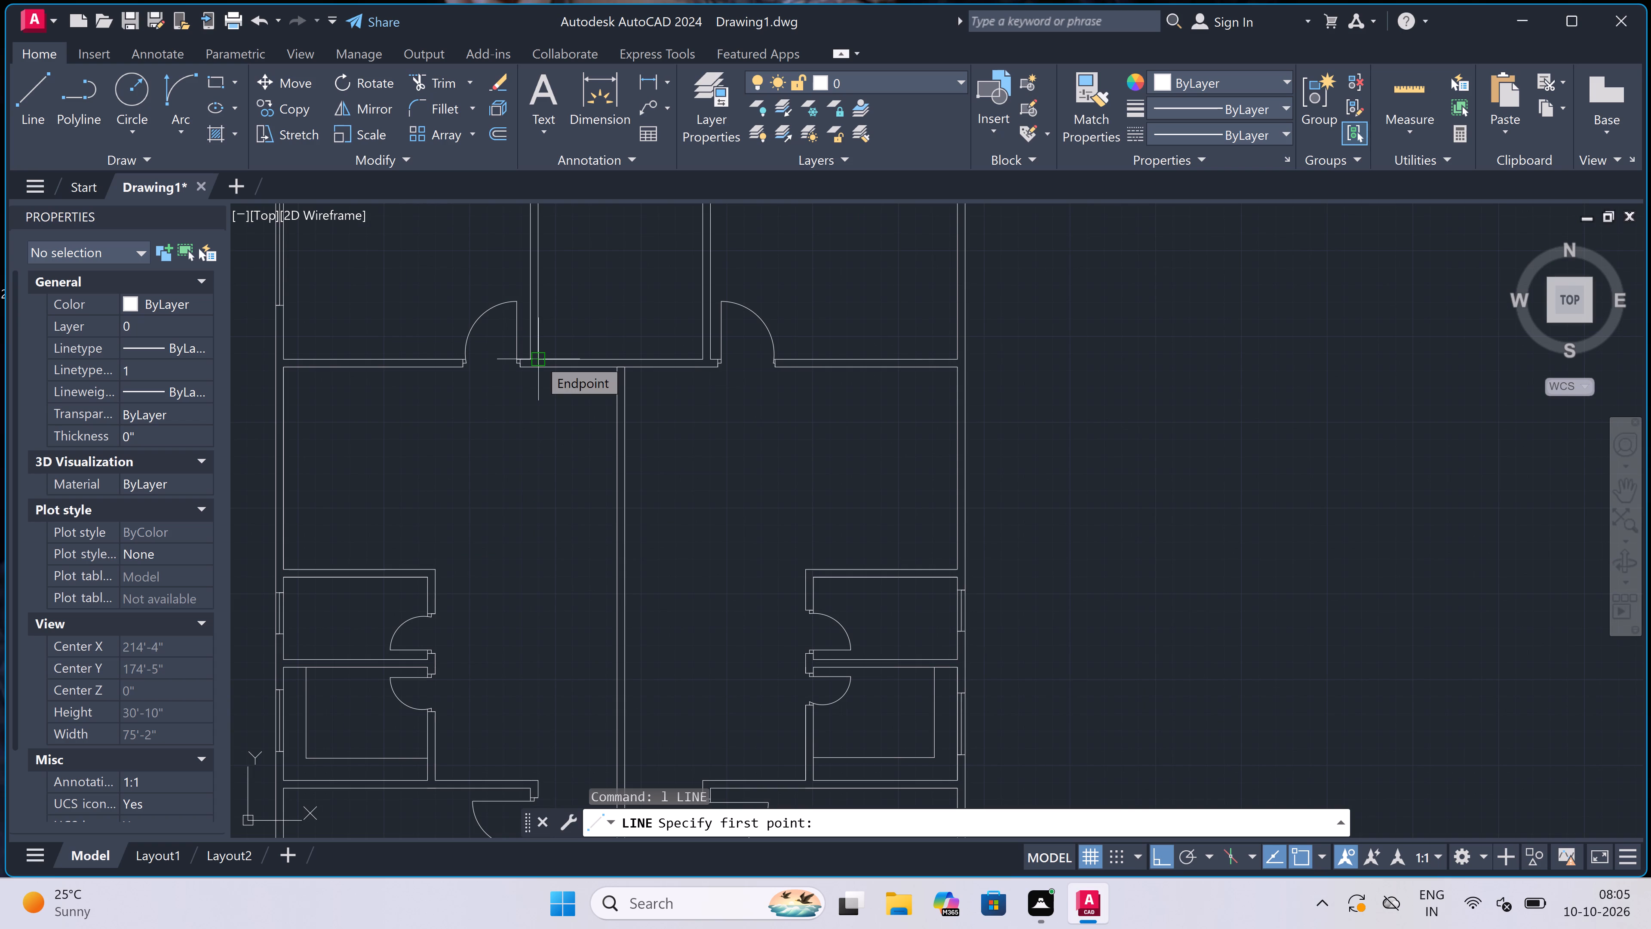
pyautogui.scroll(1, 538, 358)
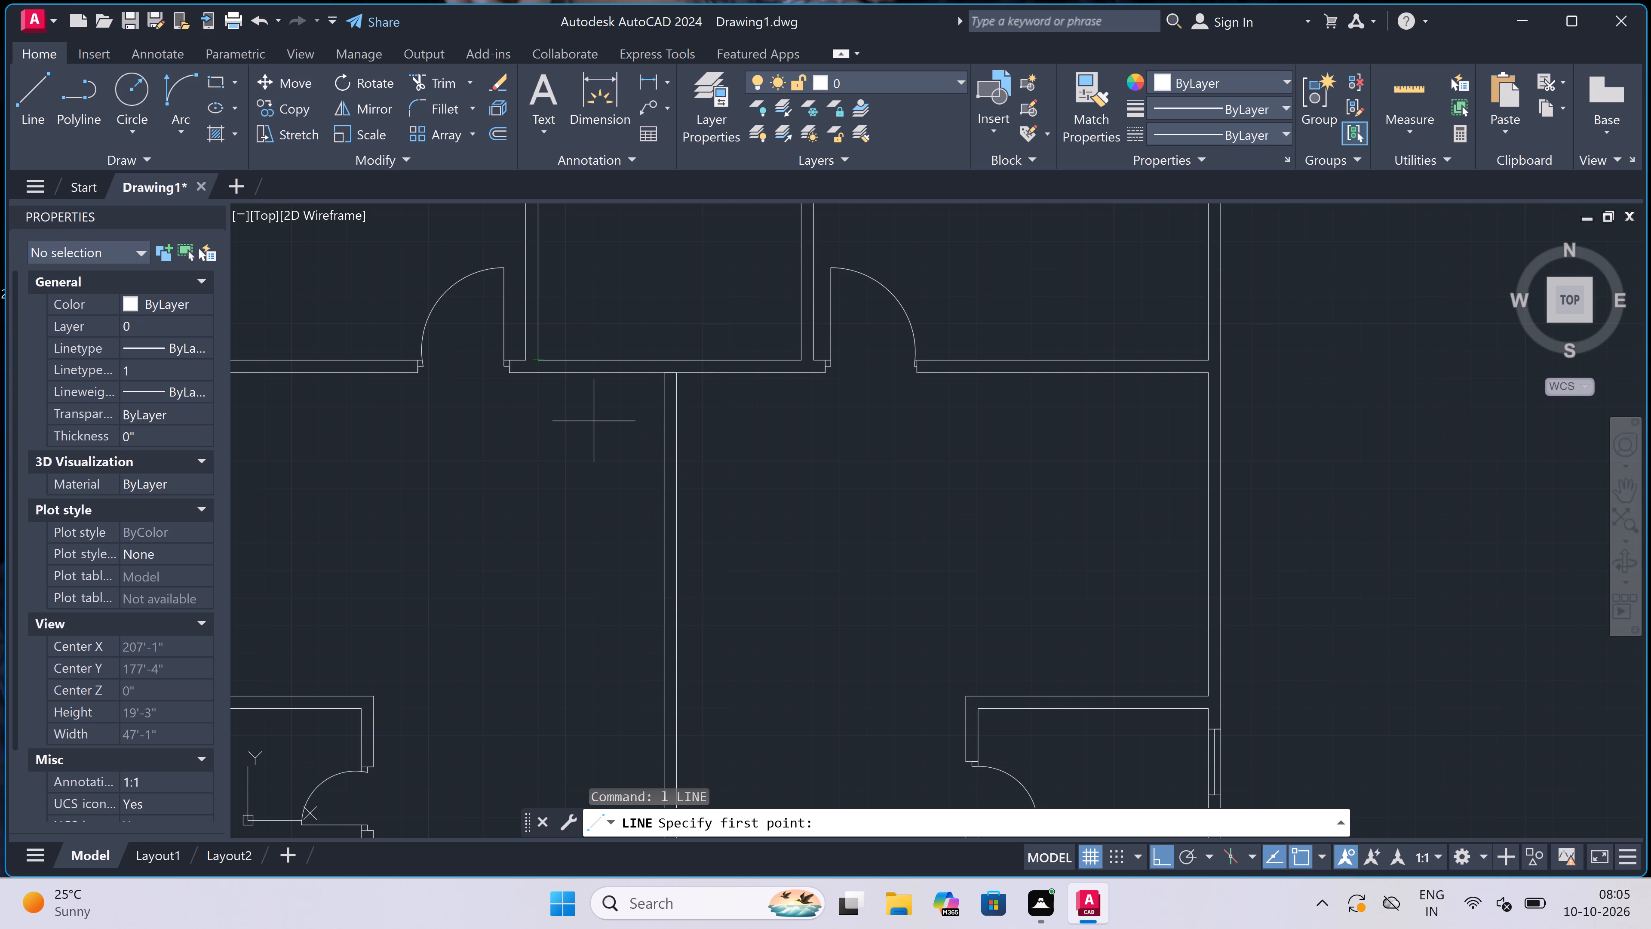
pyautogui.scroll(-1, 594, 421)
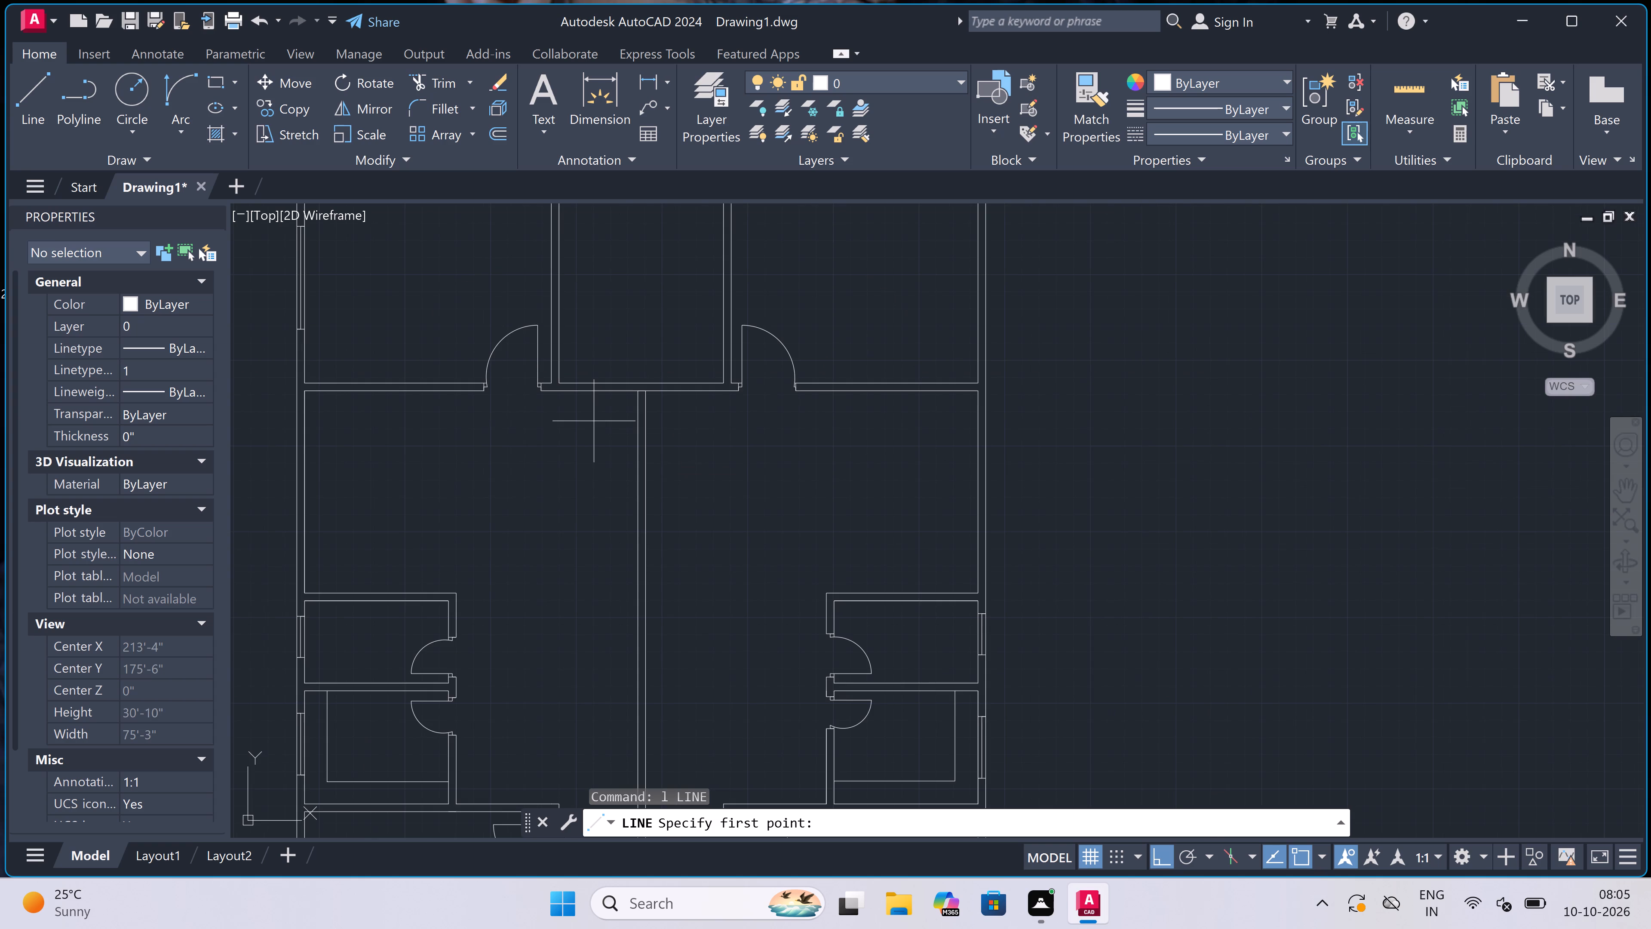
pyautogui.scroll(1, 594, 421)
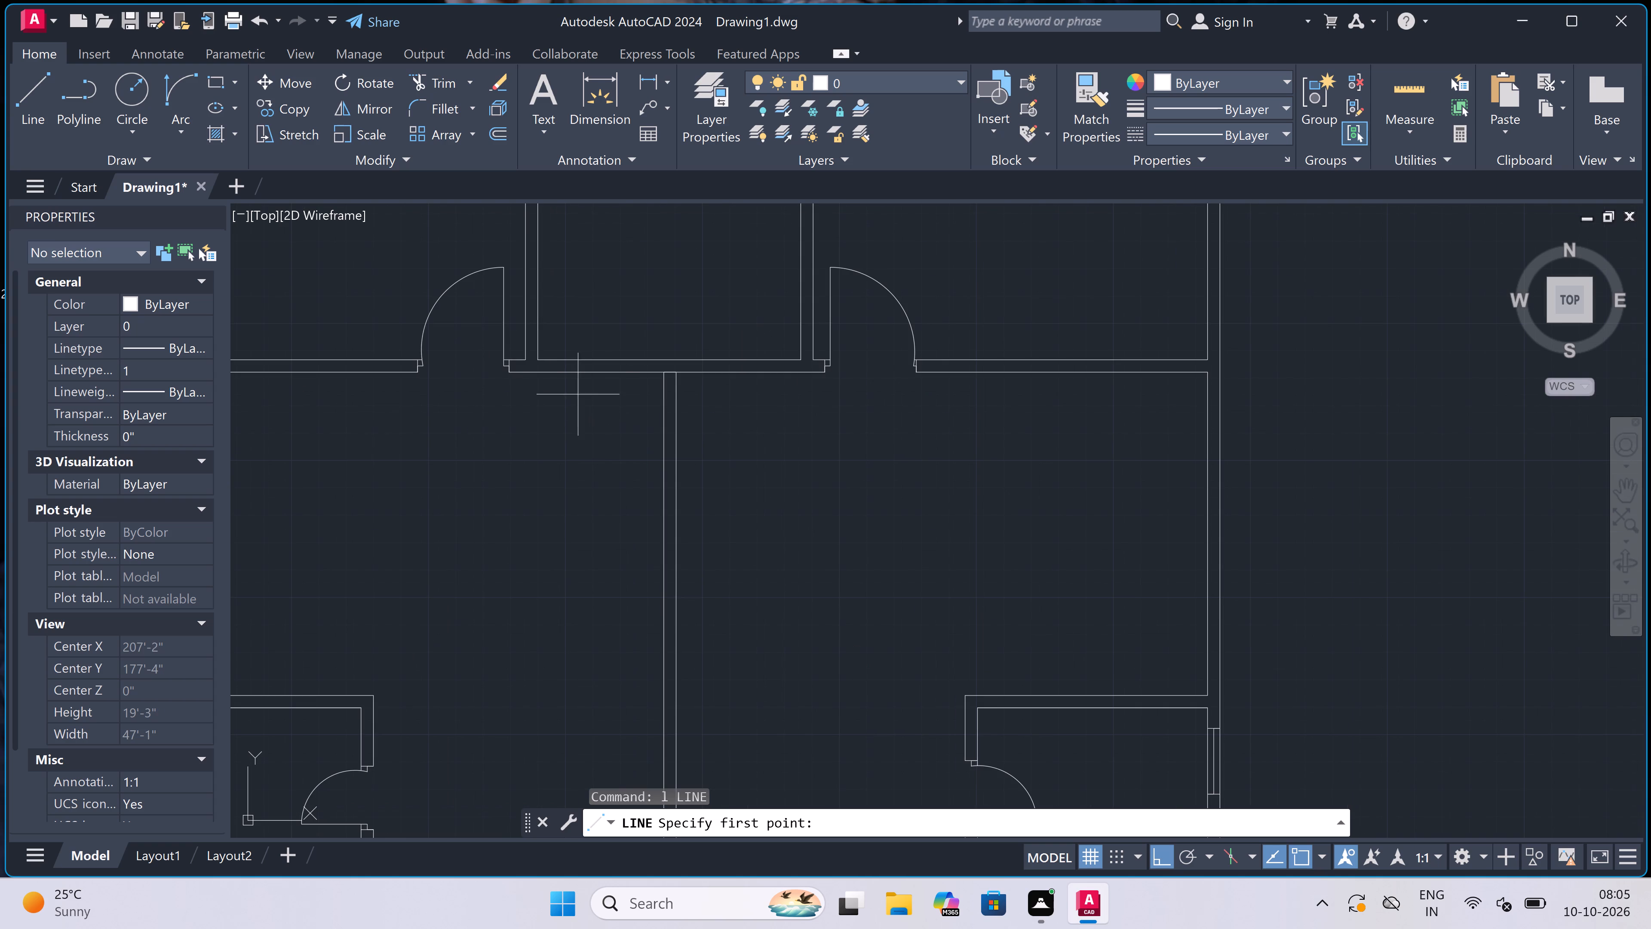
pyautogui.click(527, 354)
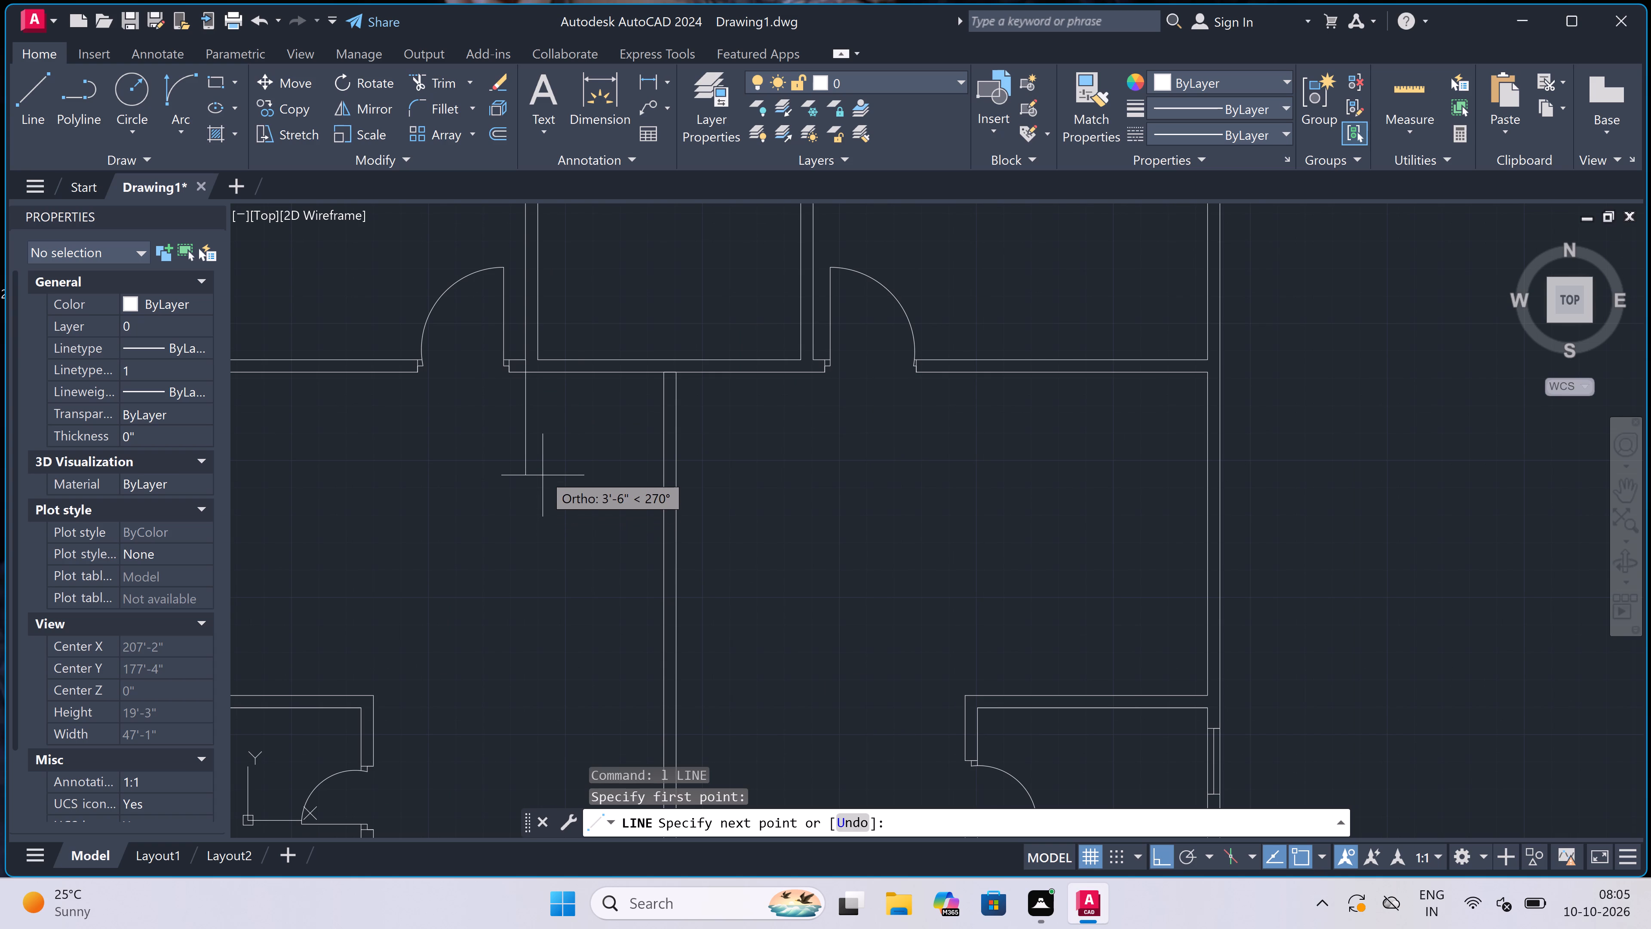
pyautogui.click(527, 372)
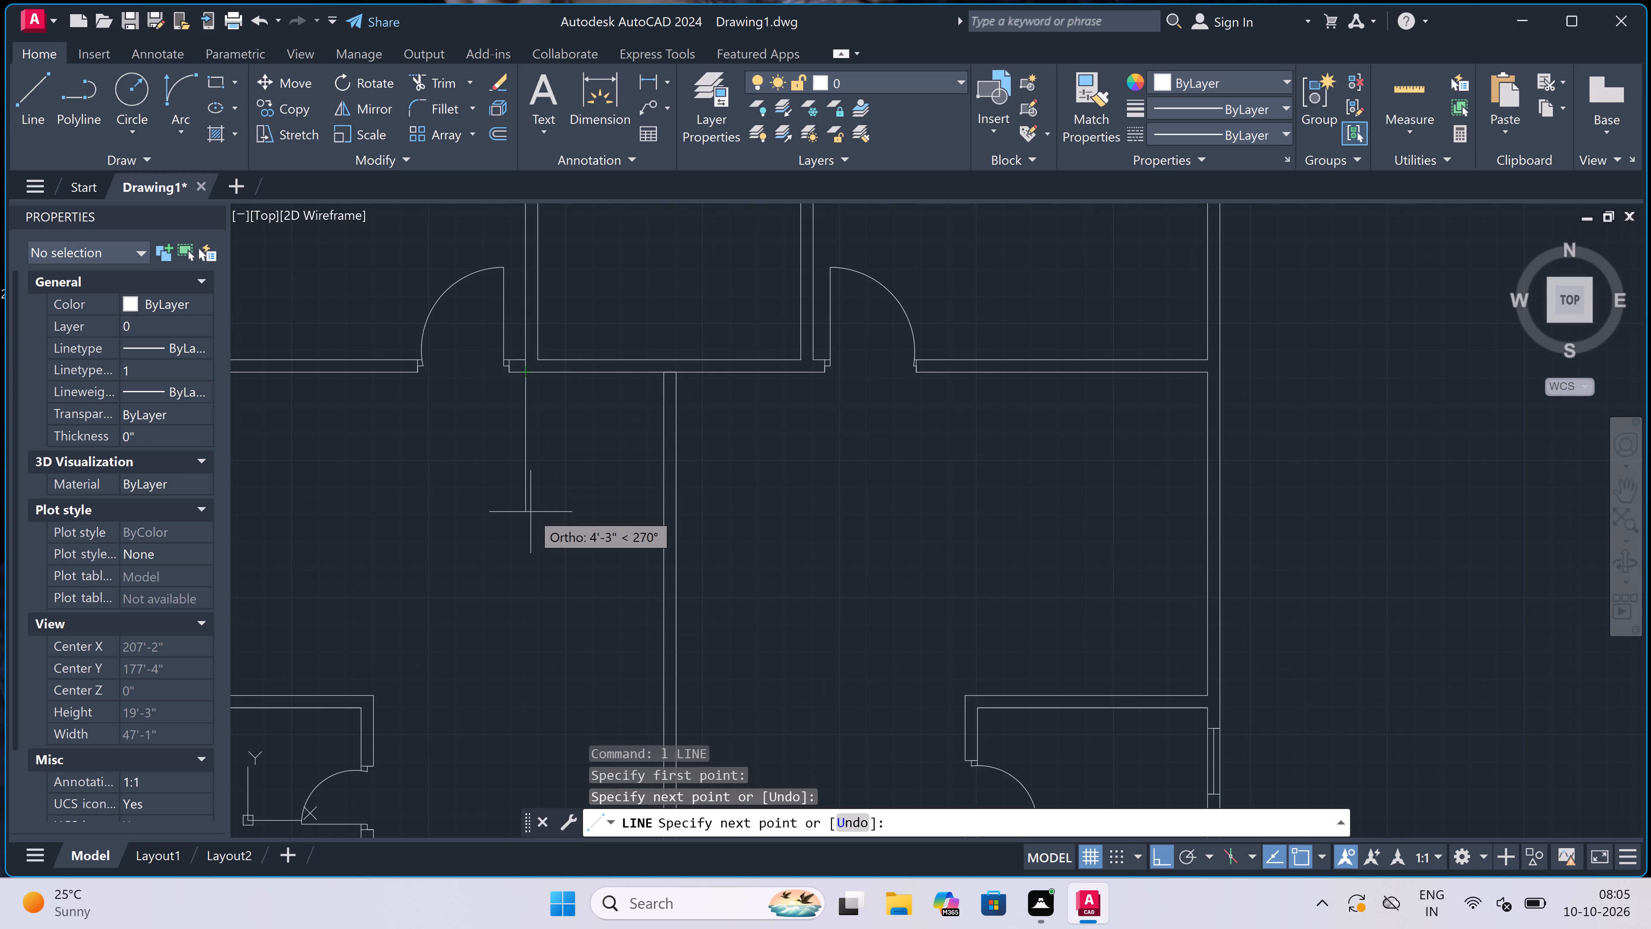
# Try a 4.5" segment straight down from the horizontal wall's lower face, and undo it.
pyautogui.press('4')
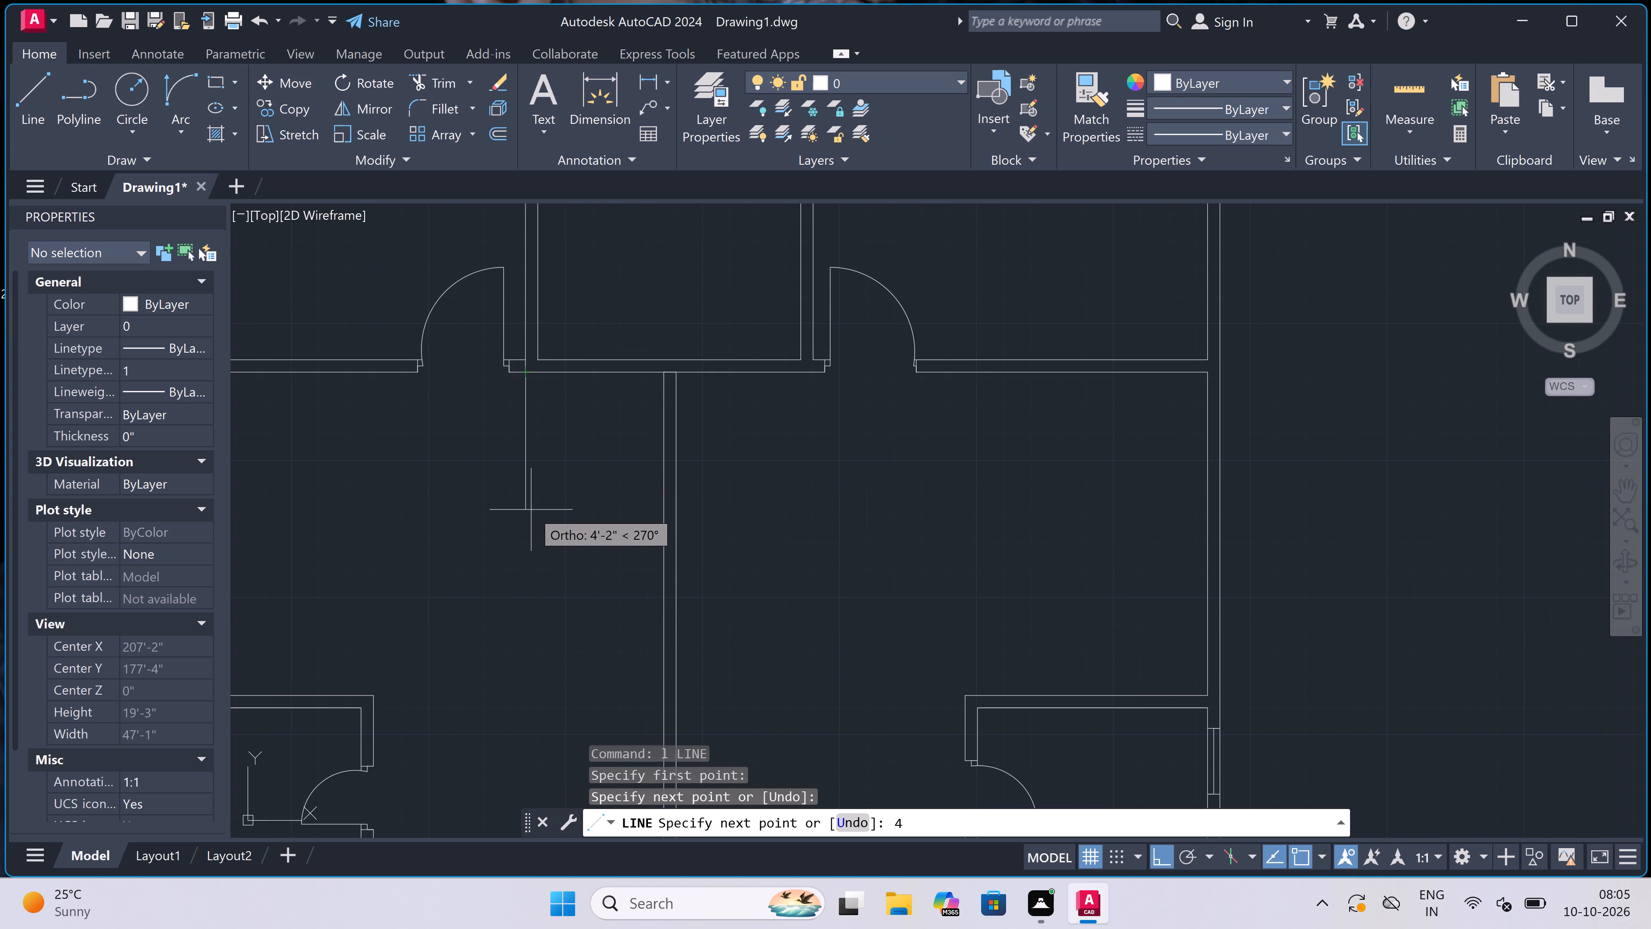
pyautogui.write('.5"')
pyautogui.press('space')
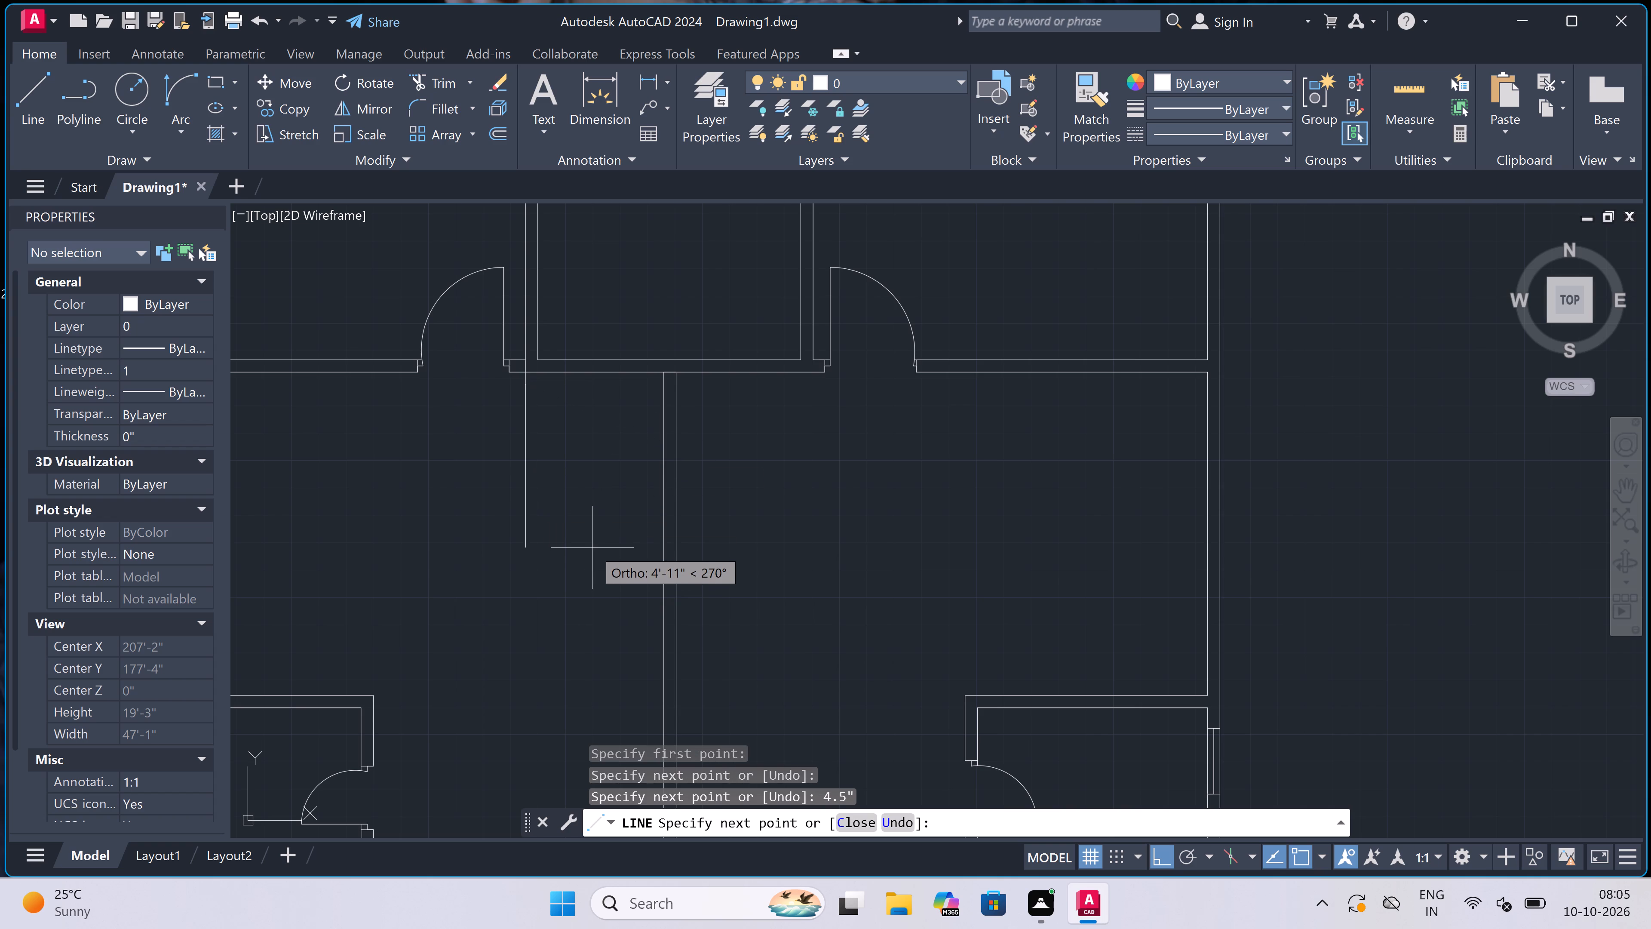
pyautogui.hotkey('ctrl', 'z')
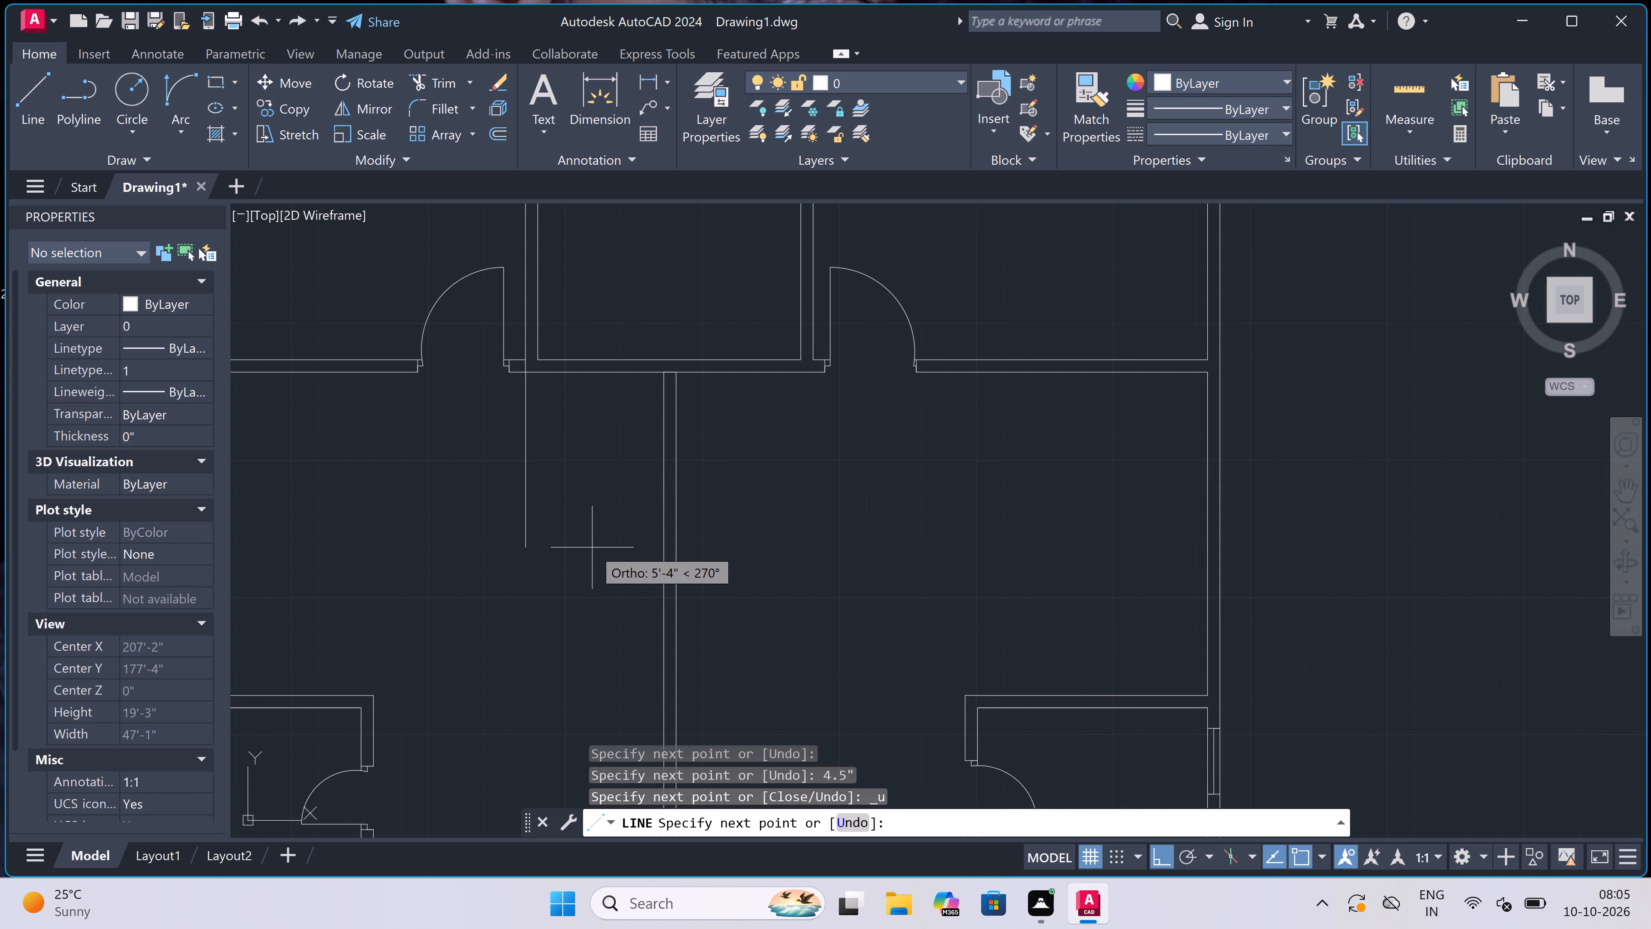
# Draw the outline below the upper central room: 4'5" down, across to align with the right wall's outer face, and up to it.
pyautogui.write('4\'5"')
pyautogui.press('space')
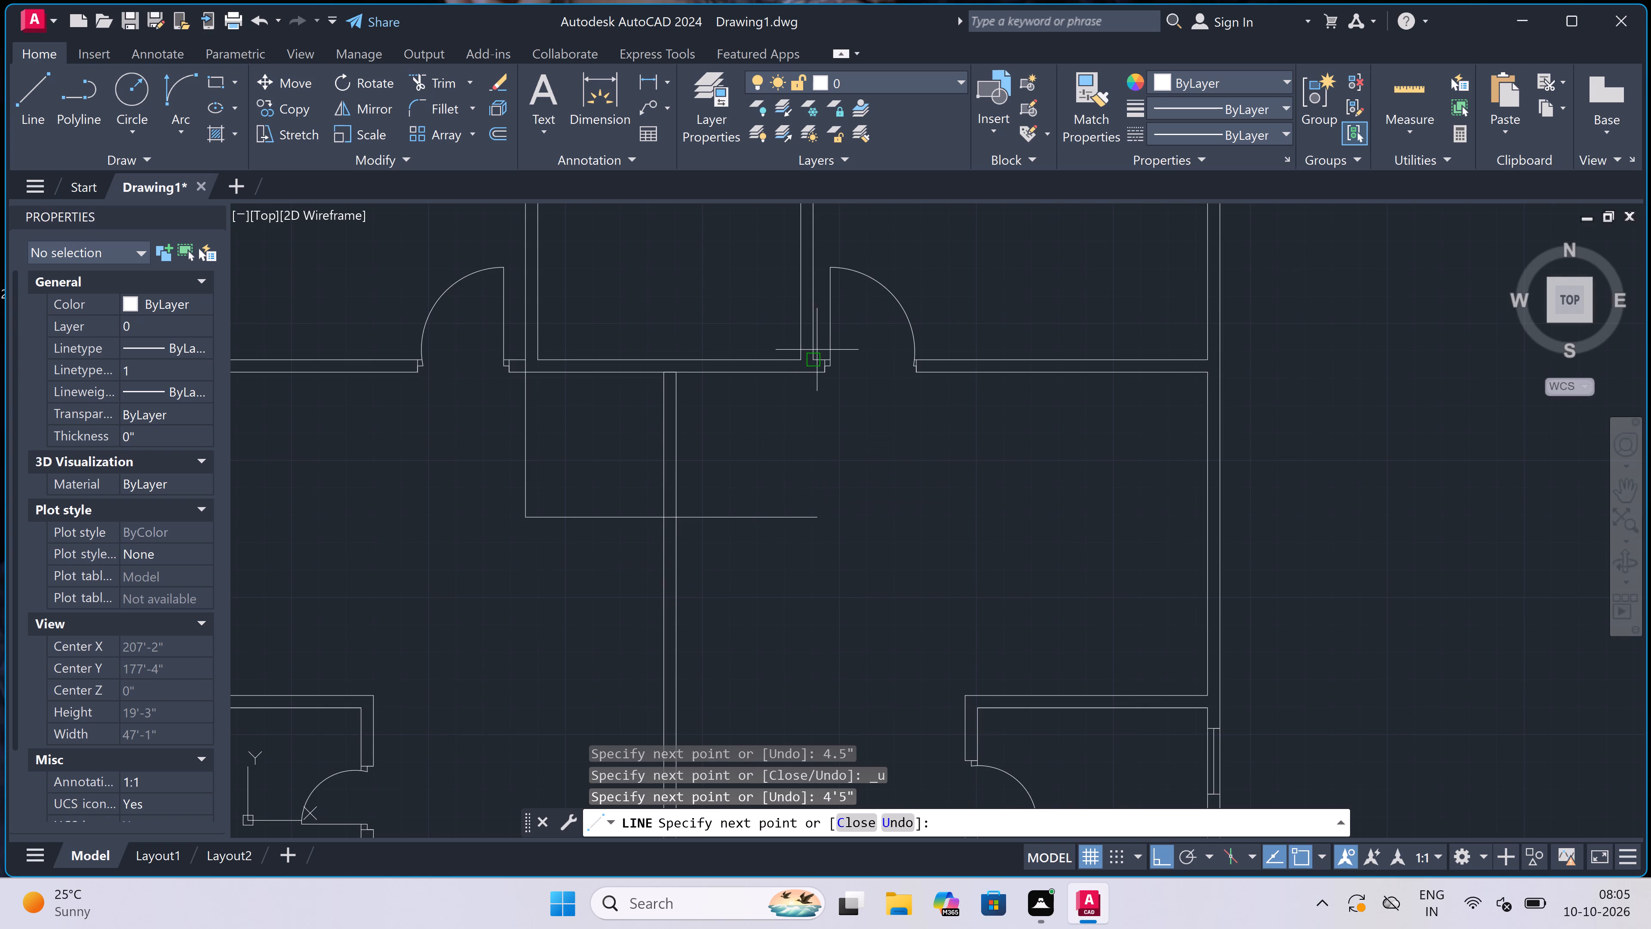
pyautogui.click(813, 520)
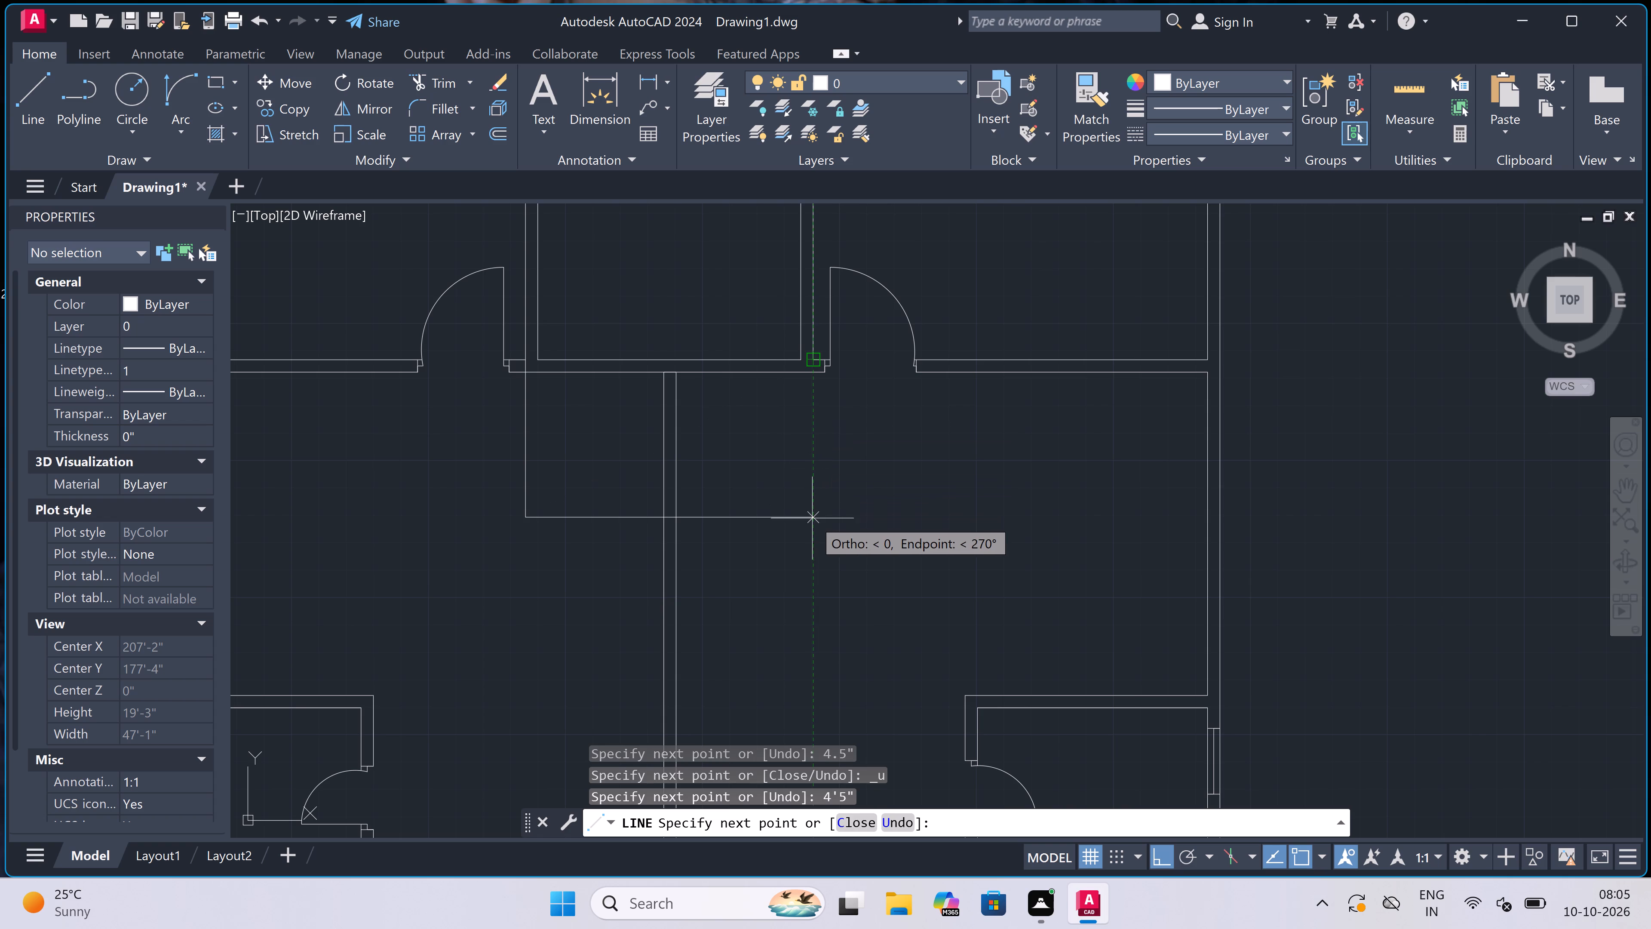
pyautogui.click(817, 365)
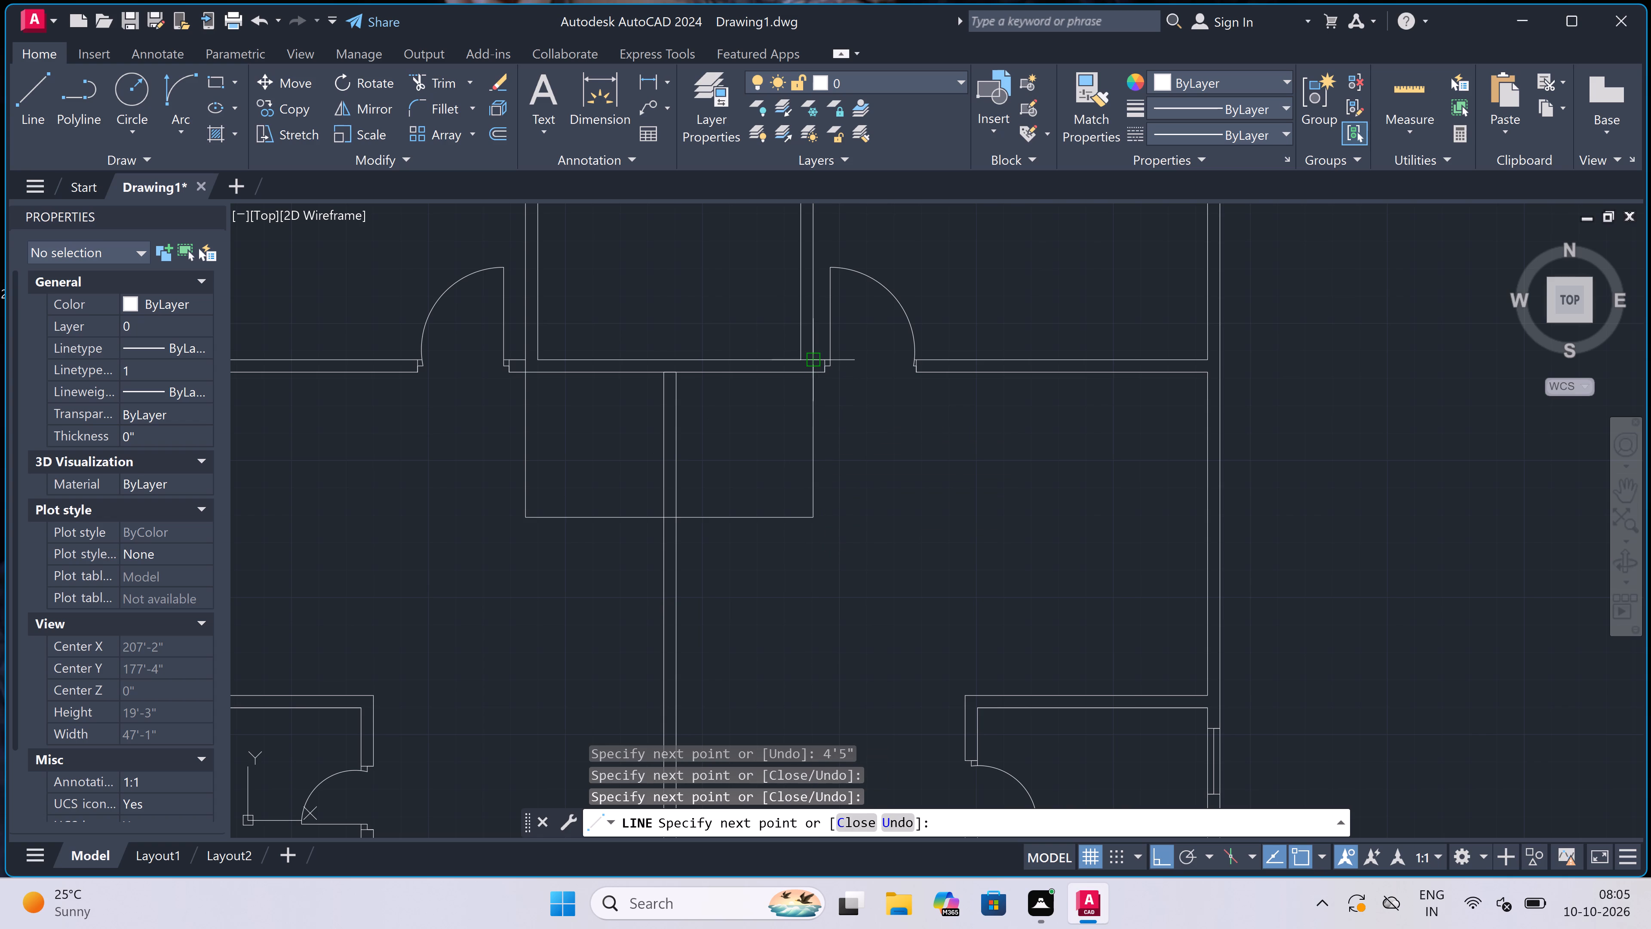
pyautogui.press('Escape')
# Trim both lines of the central wall inside the new outline below the upper central room.
pyautogui.press('t')
pyautogui.write('r')
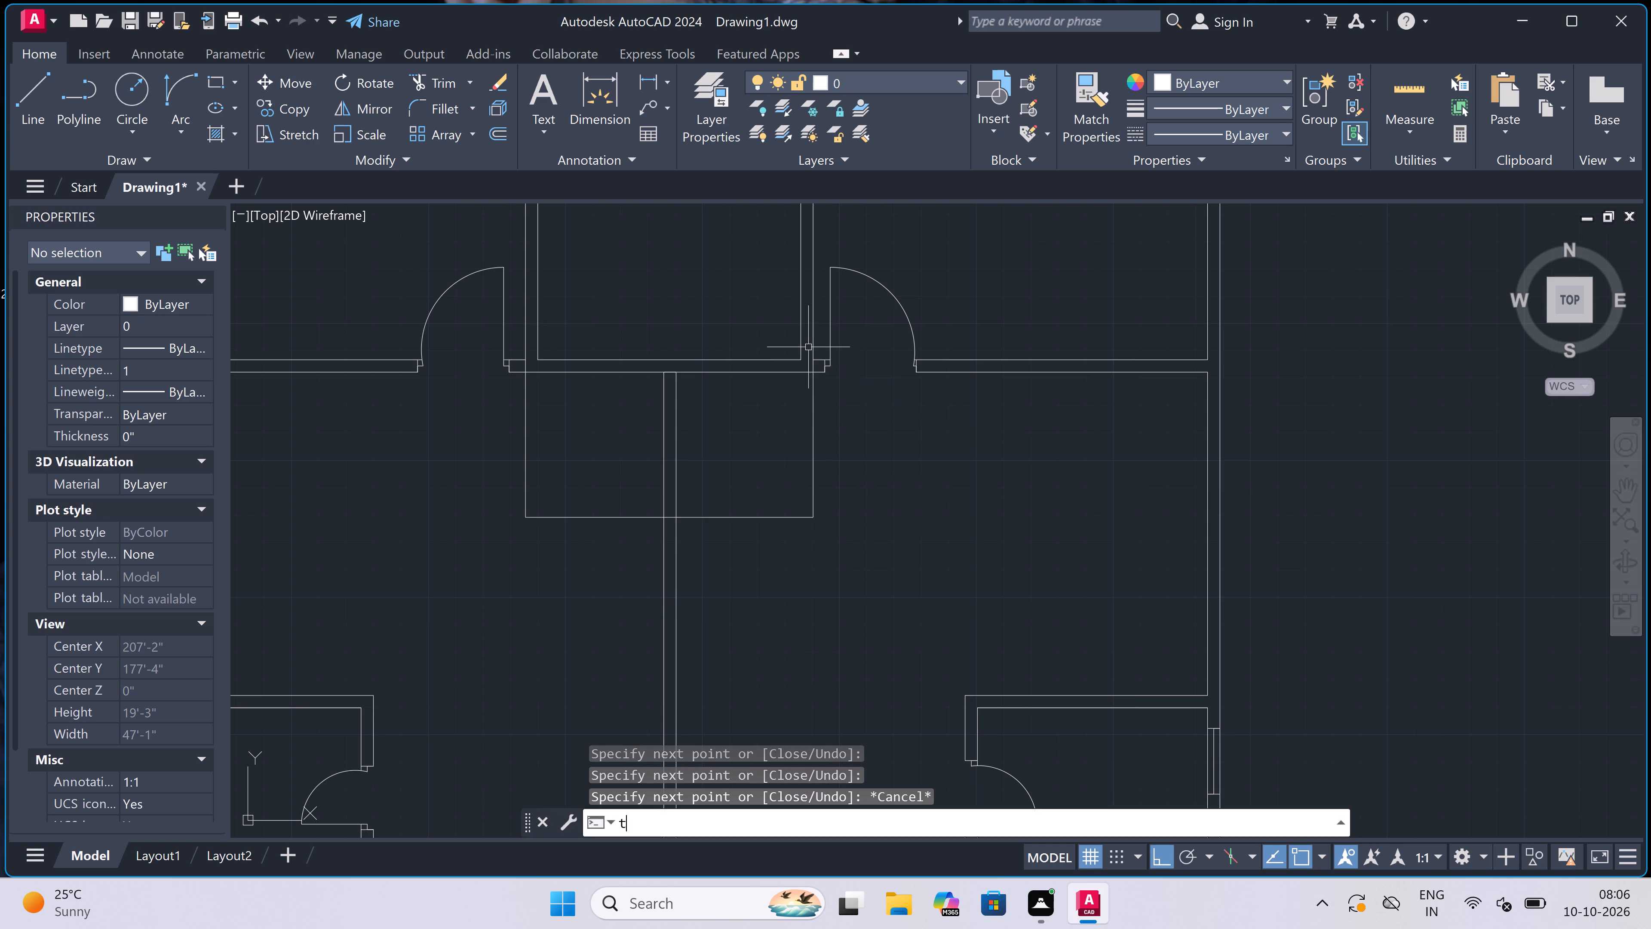
pyautogui.press('space')
pyautogui.scroll(1, 773, 405)
pyautogui.click(694, 448)
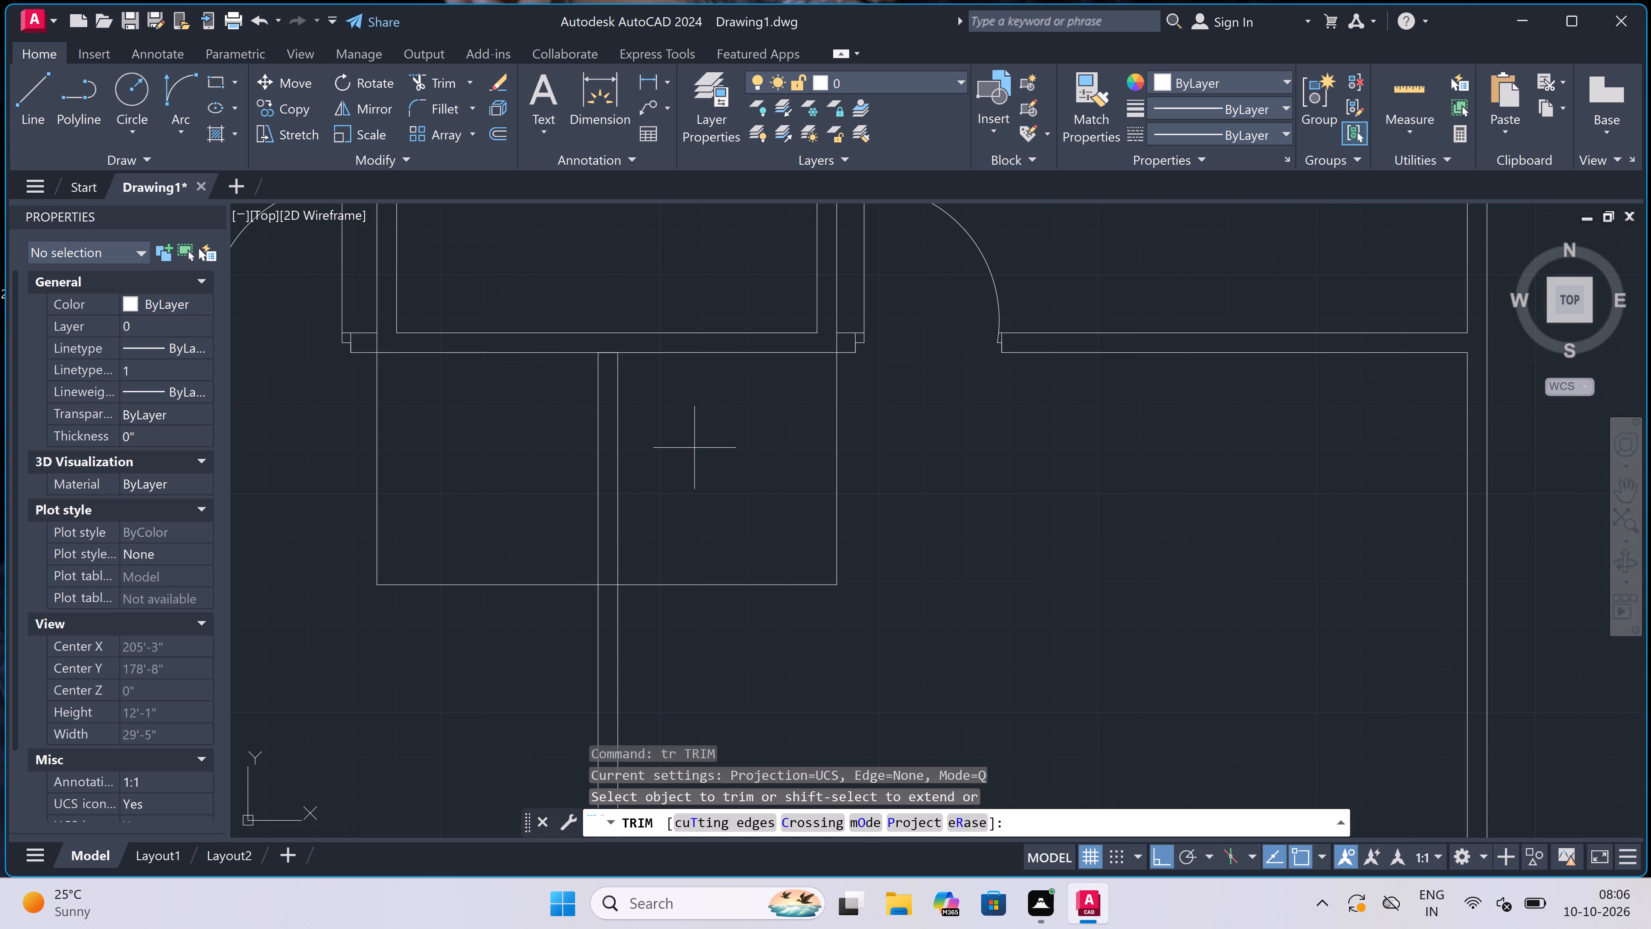
pyautogui.click(517, 500)
pyautogui.press('Escape')
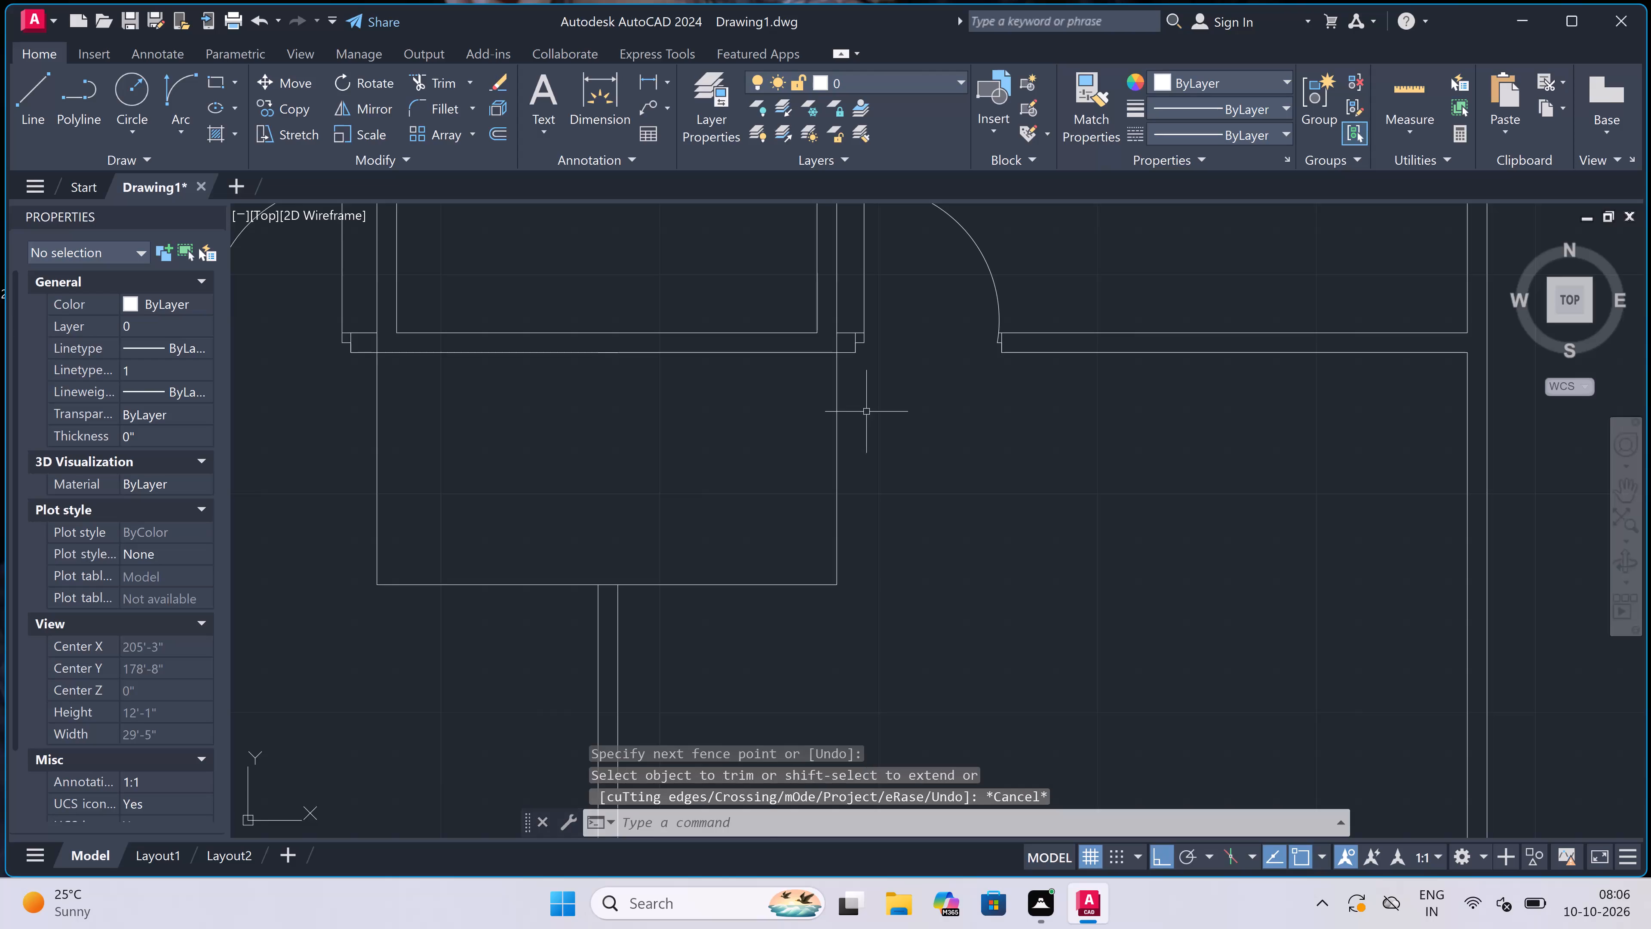
# Draw a second outline below the first: 4'6" down from its lower-left corner, across, and up to its lower-right corner.
pyautogui.scroll(-2, 866, 412)
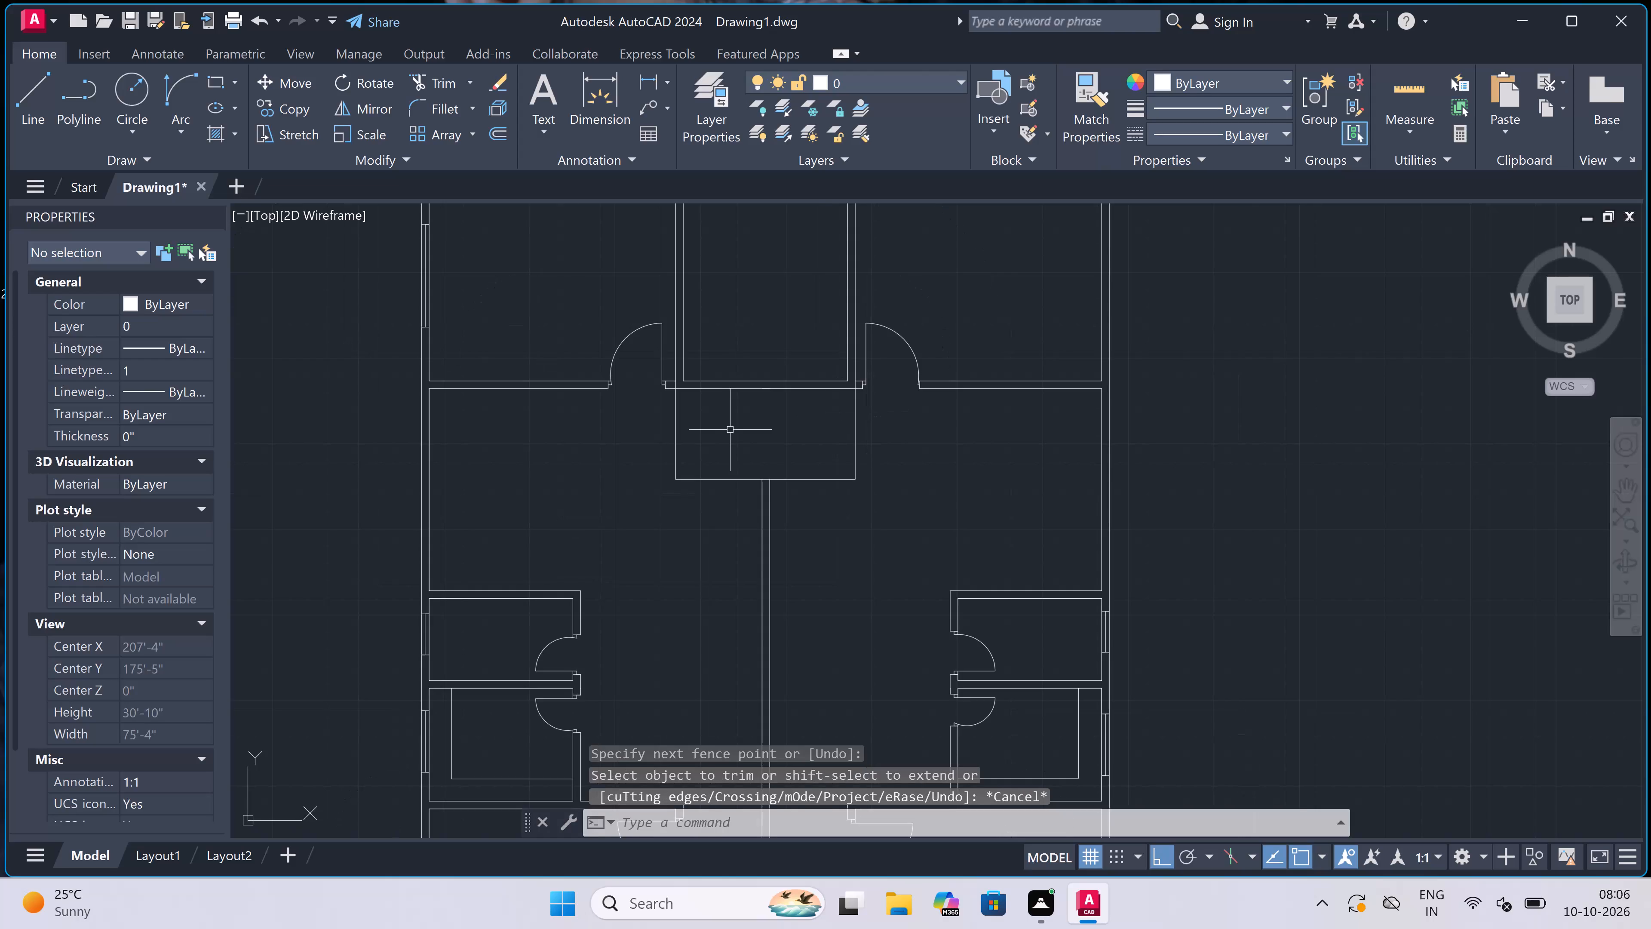
pyautogui.scroll(1, 706, 423)
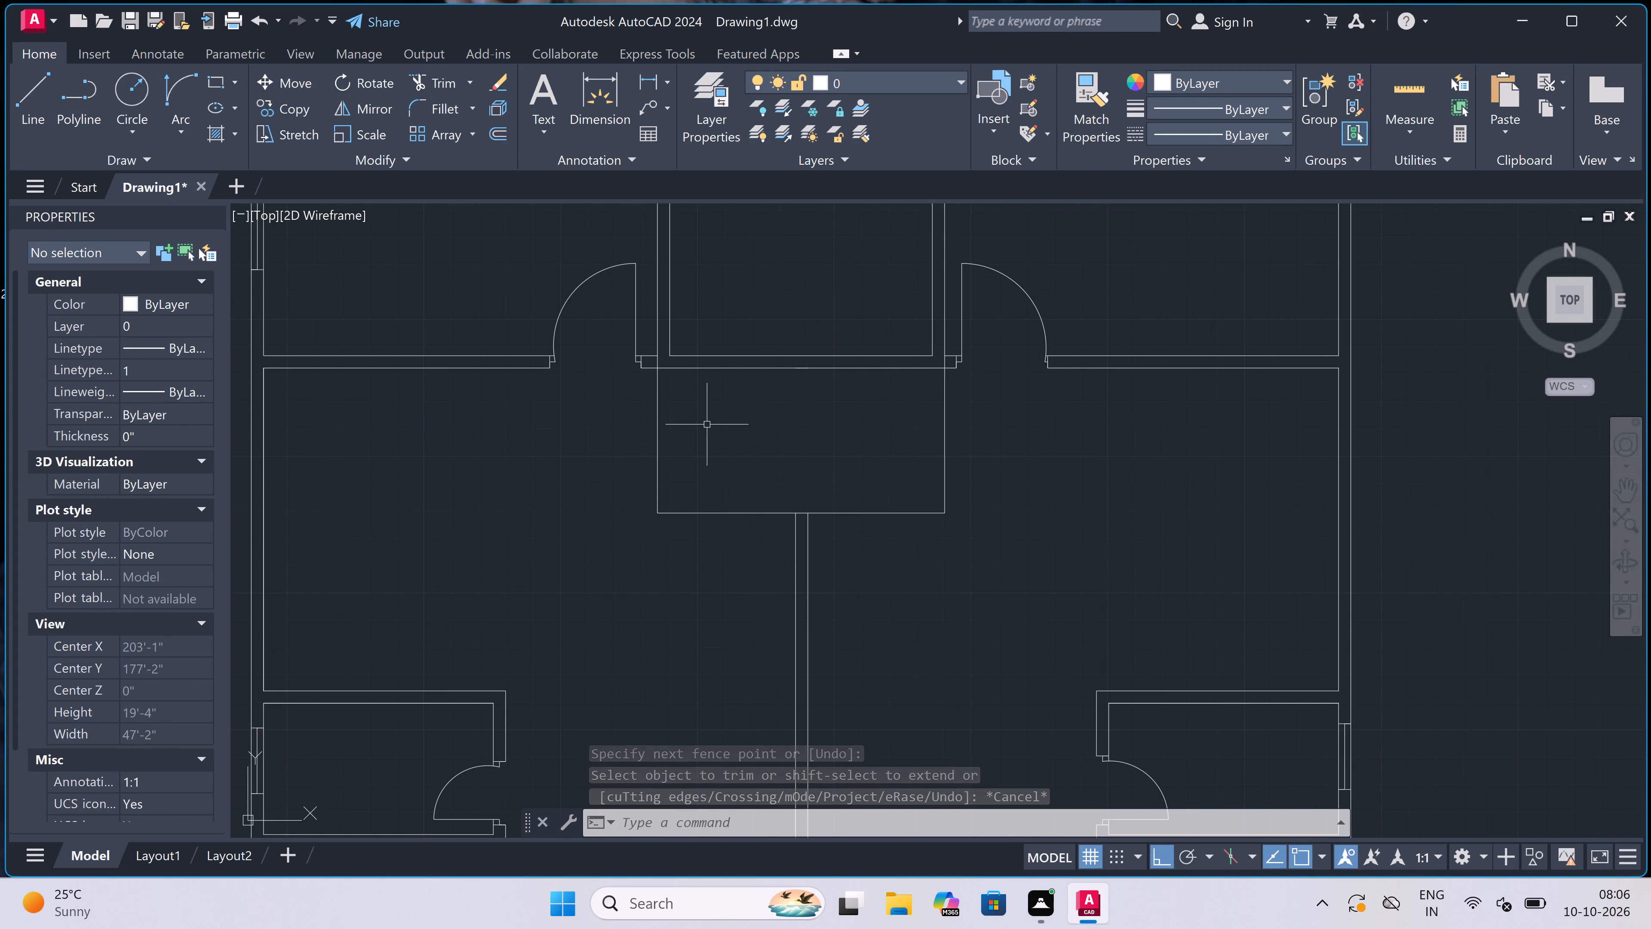
pyautogui.write('l')
pyautogui.press('space')
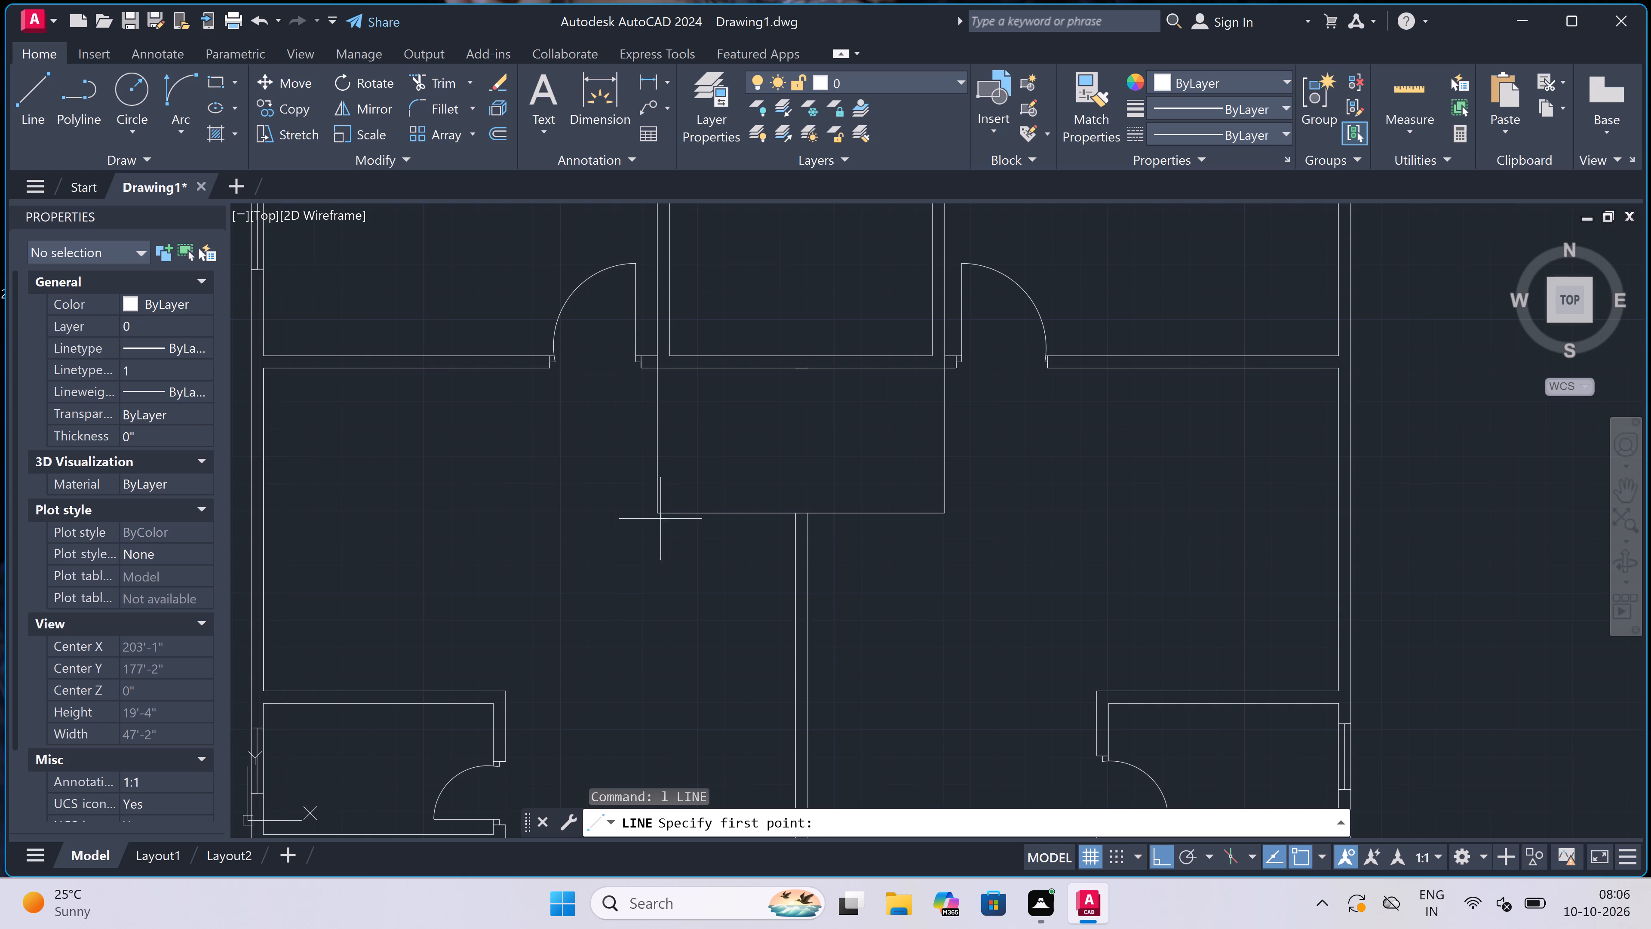
pyautogui.click(650, 512)
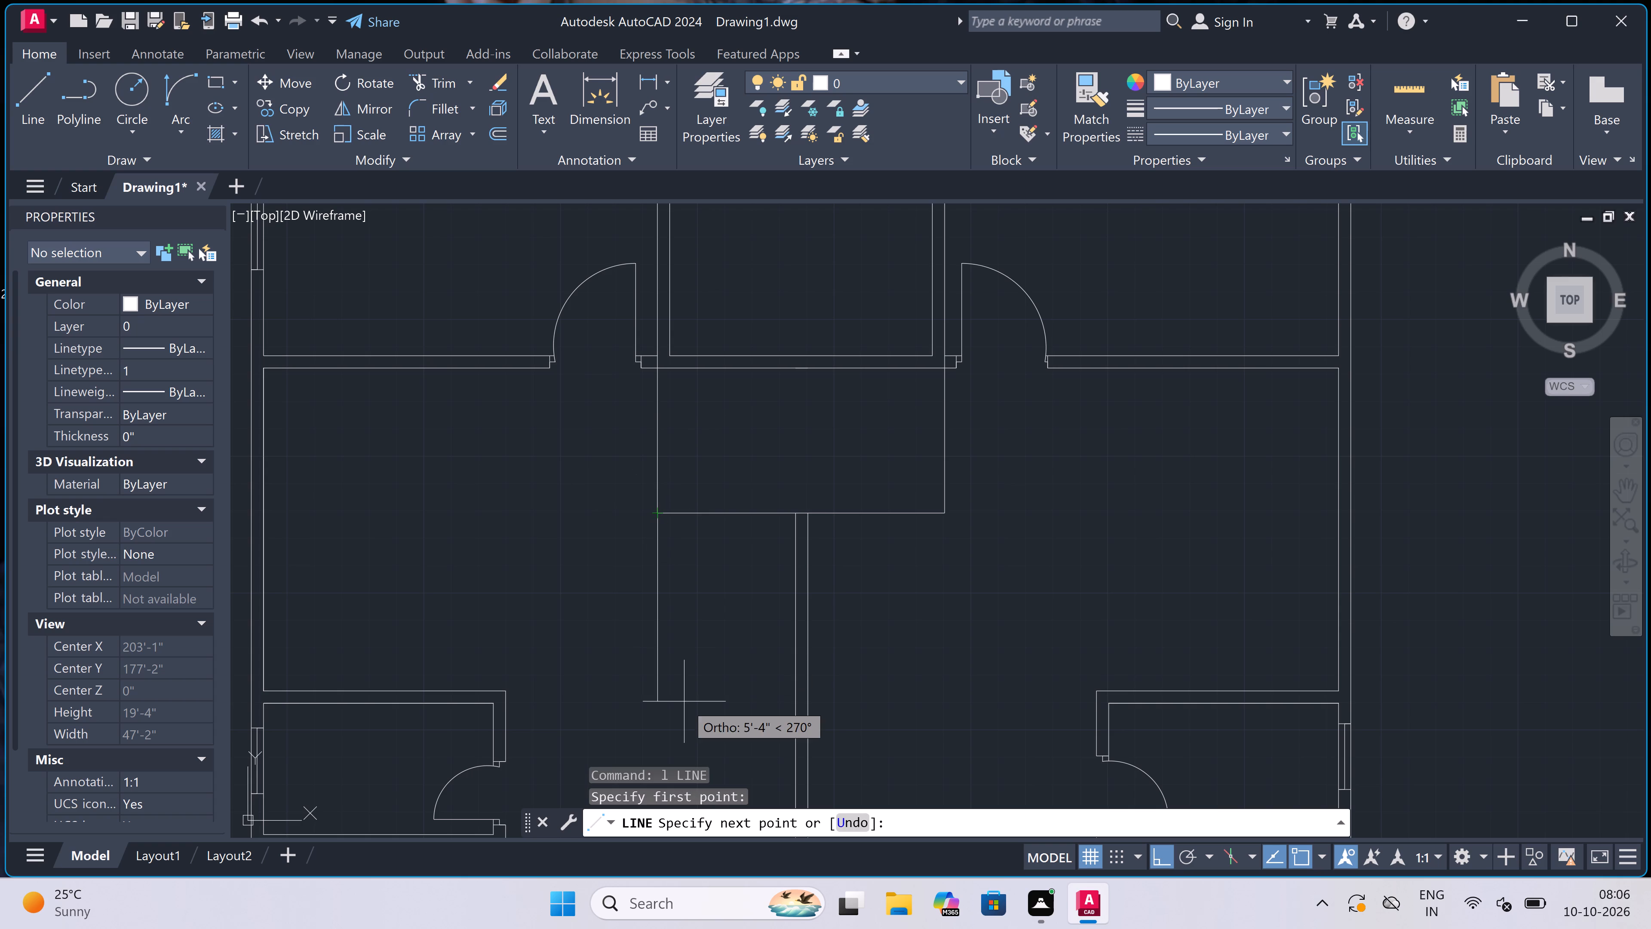
pyautogui.write("4'")
pyautogui.write('6"')
pyautogui.press('space')
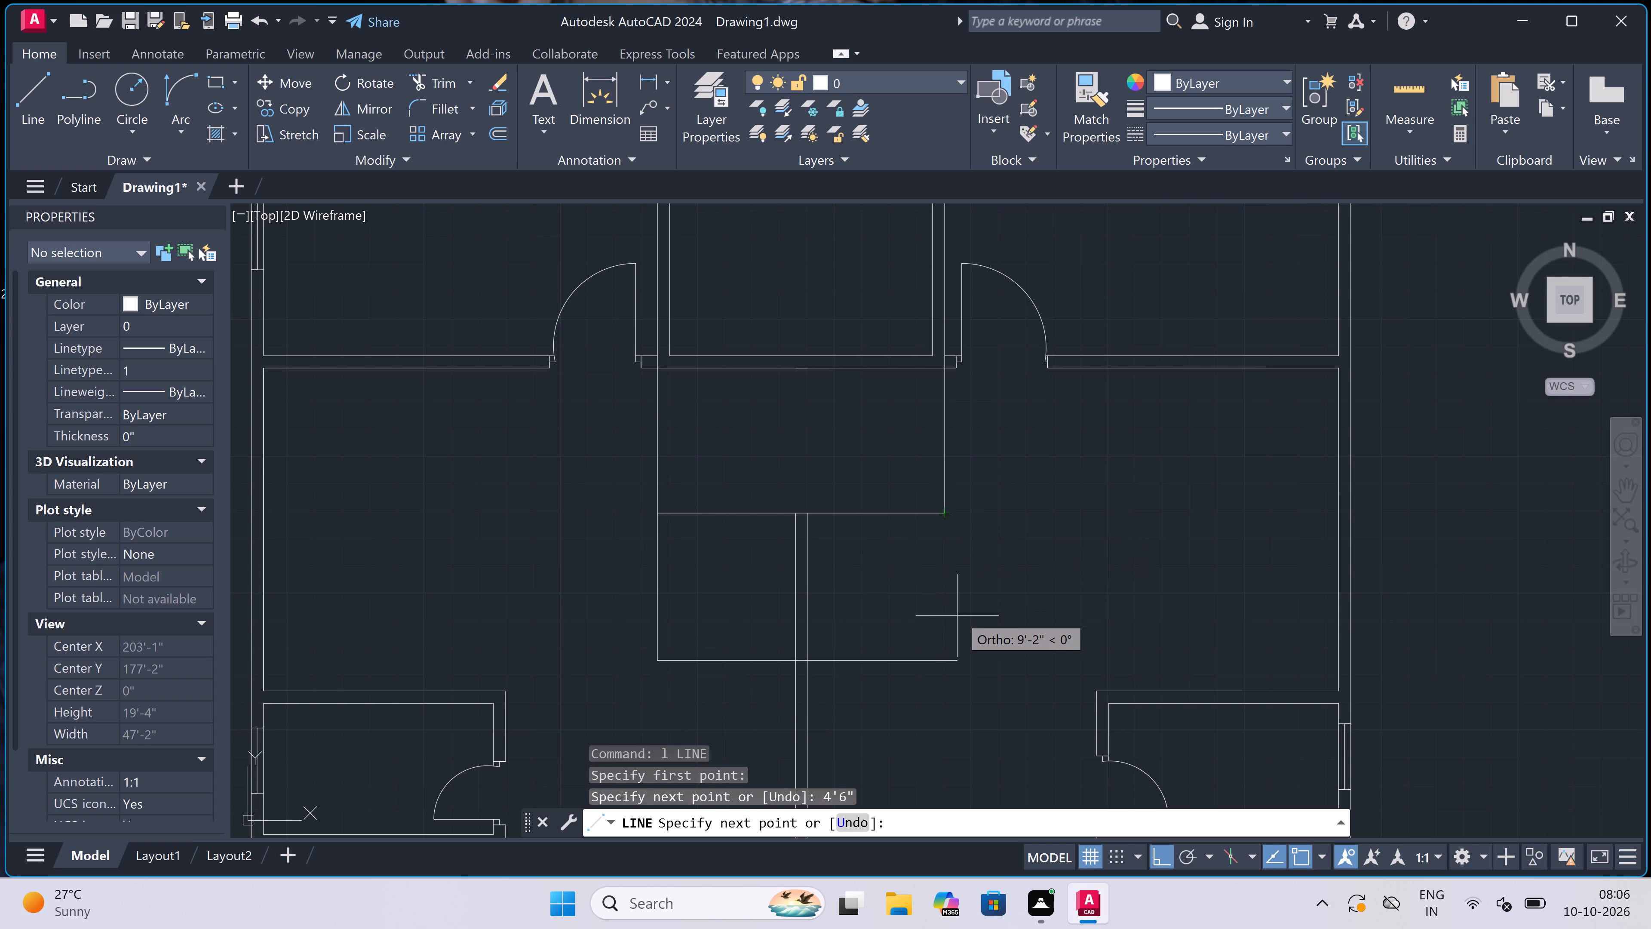
pyautogui.click(945, 645)
pyautogui.click(945, 519)
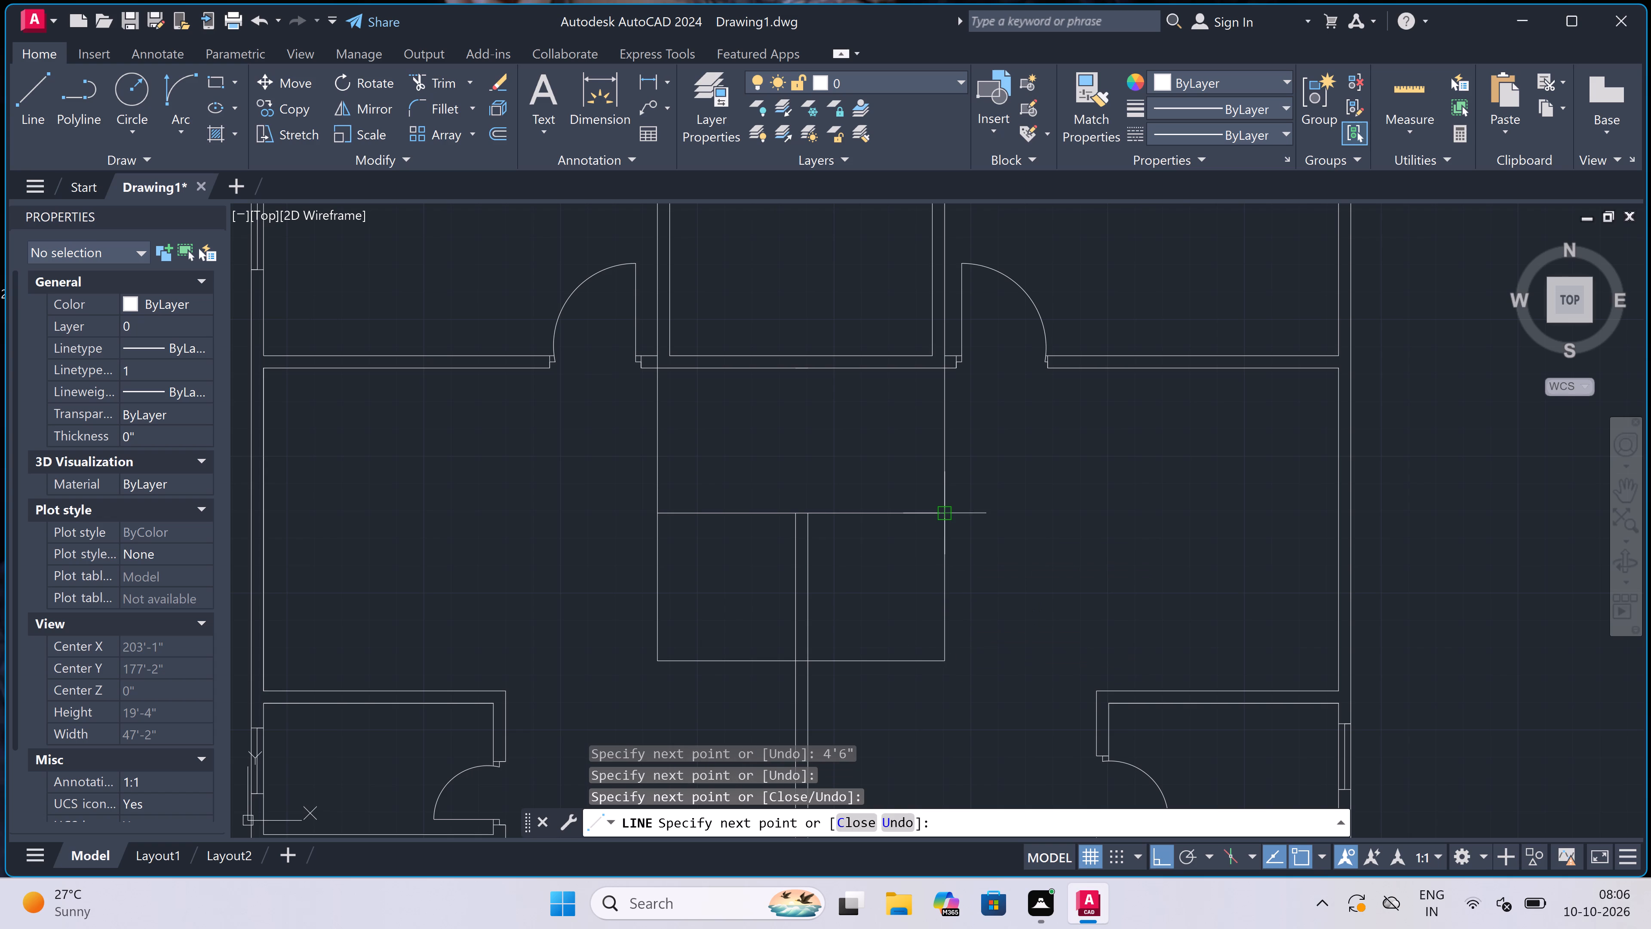
pyautogui.press('Escape')
# Trim away the first outline's two vertical sides between the horizontal wall and the second outline.
pyautogui.press('t')
pyautogui.press('r')
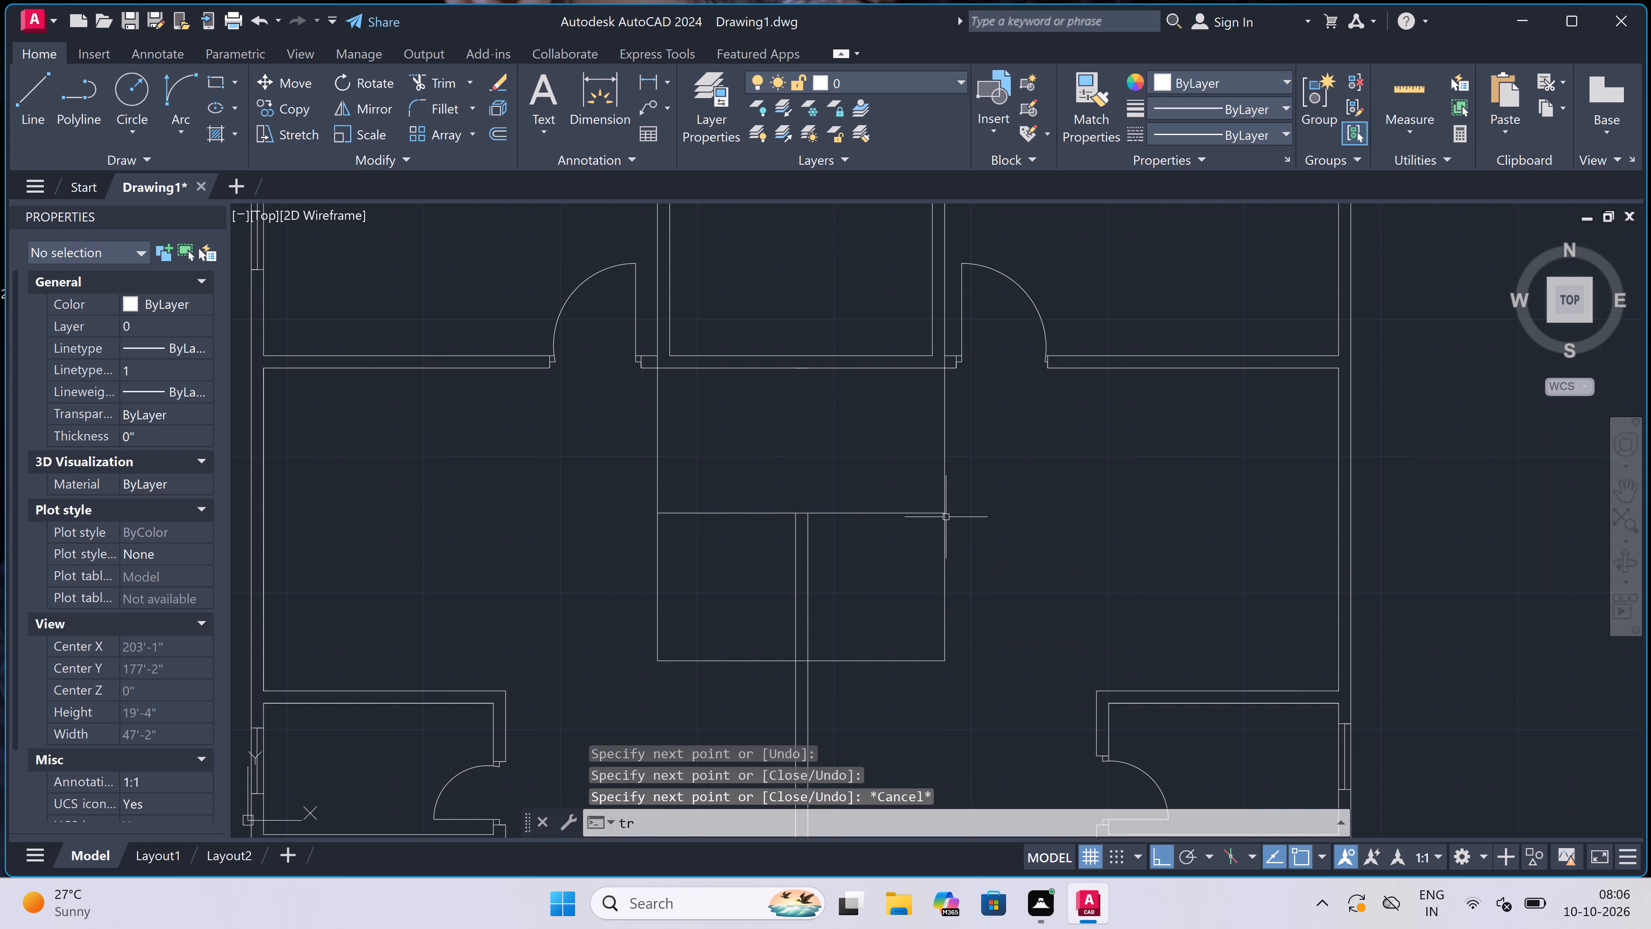
pyautogui.press('space')
pyautogui.click(970, 435)
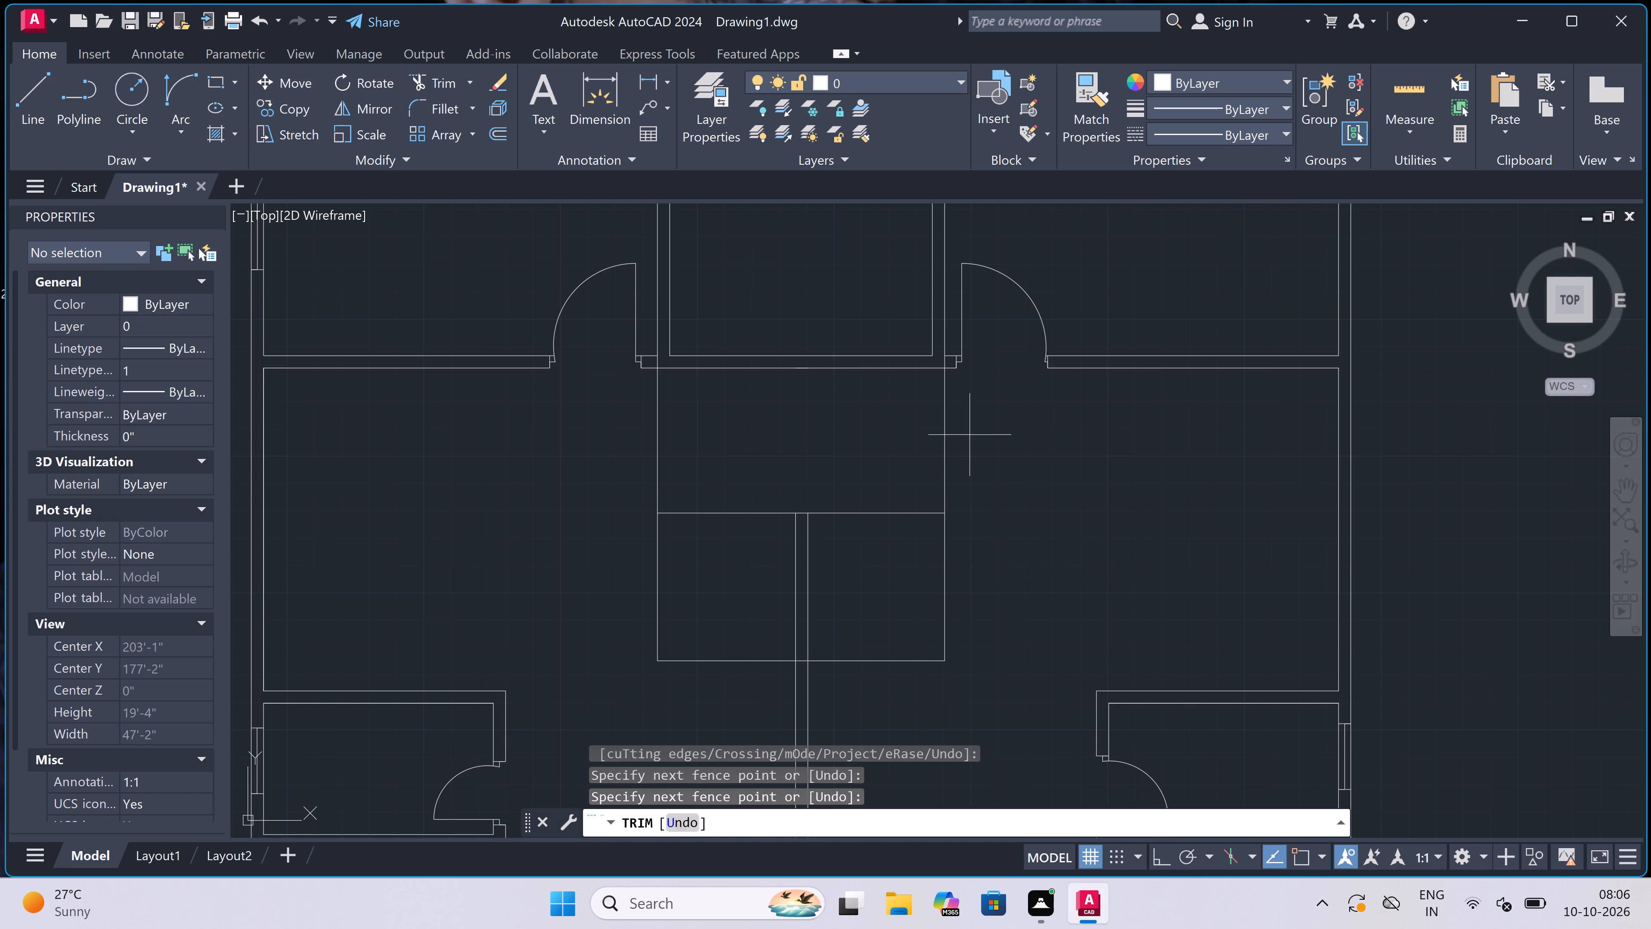
pyautogui.click(431, 510)
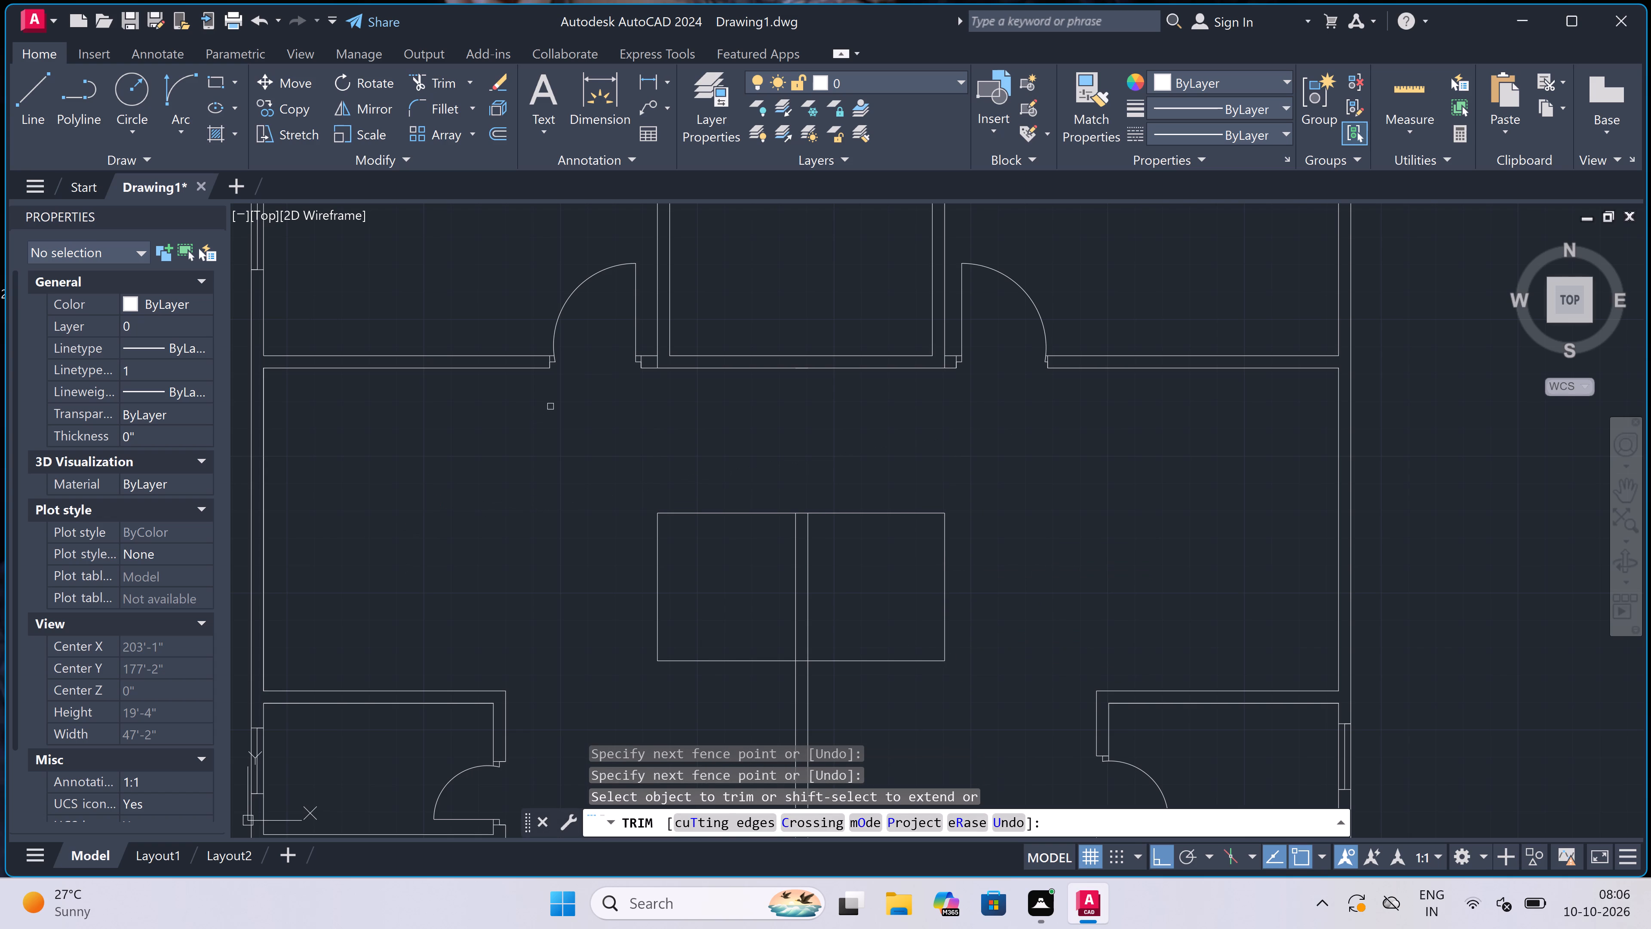
# Trim both central wall lines inside the remaining rectangle so the wall starts at its lower edge.
pyautogui.scroll(1, 764, 360)
pyautogui.scroll(-2, 766, 360)
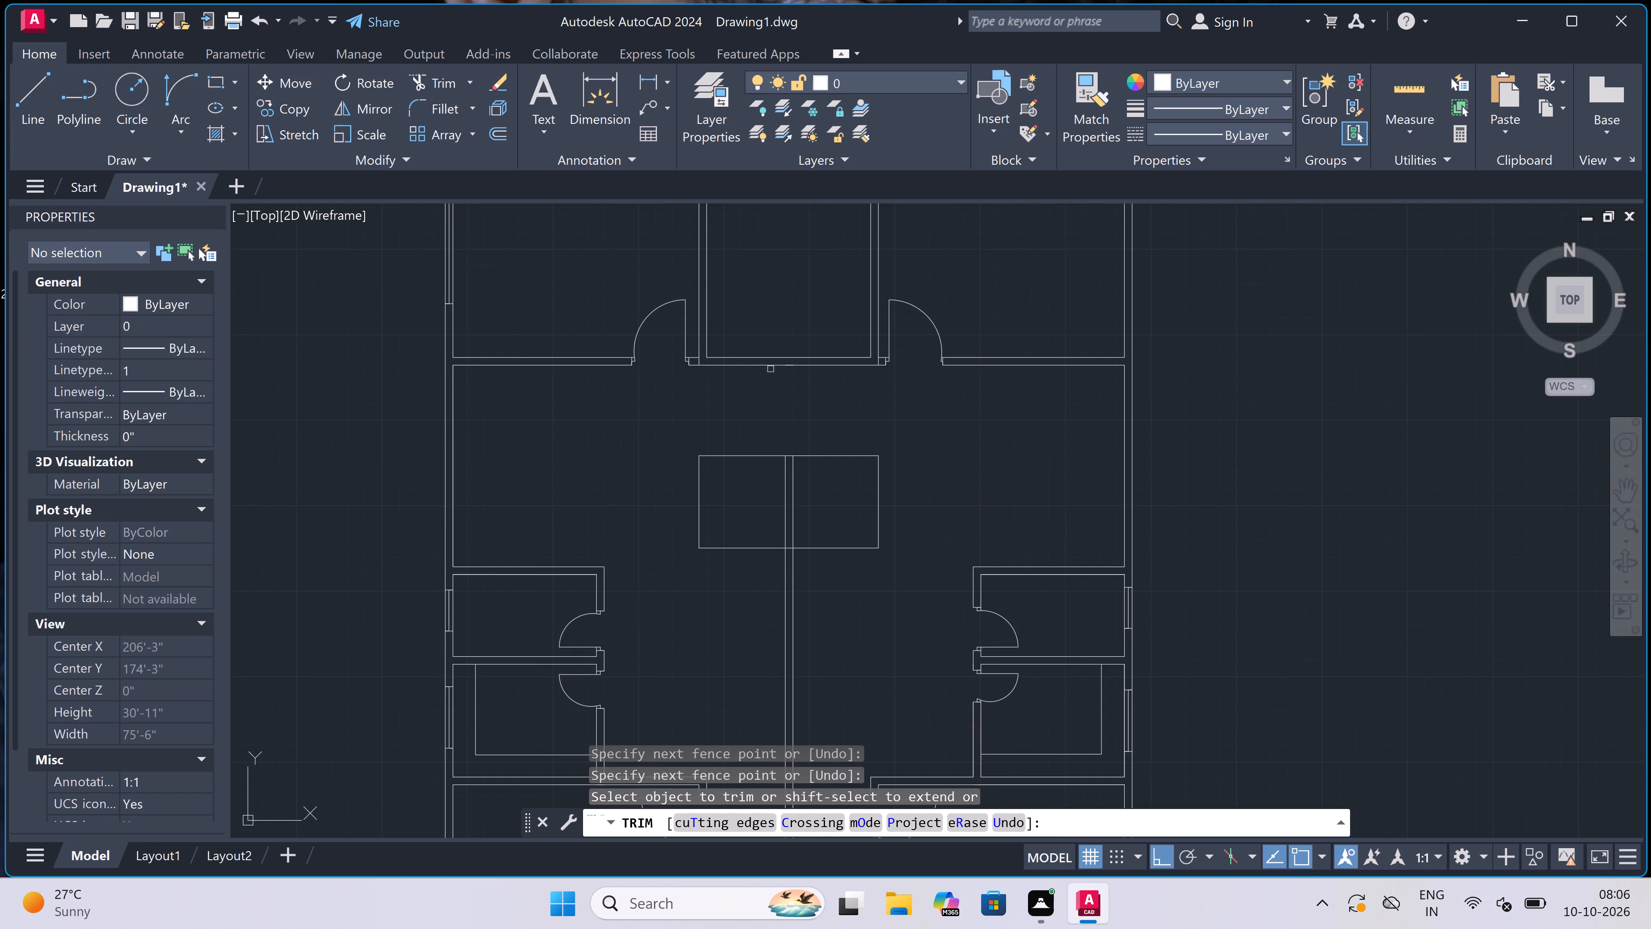
pyautogui.click(814, 485)
pyautogui.click(779, 487)
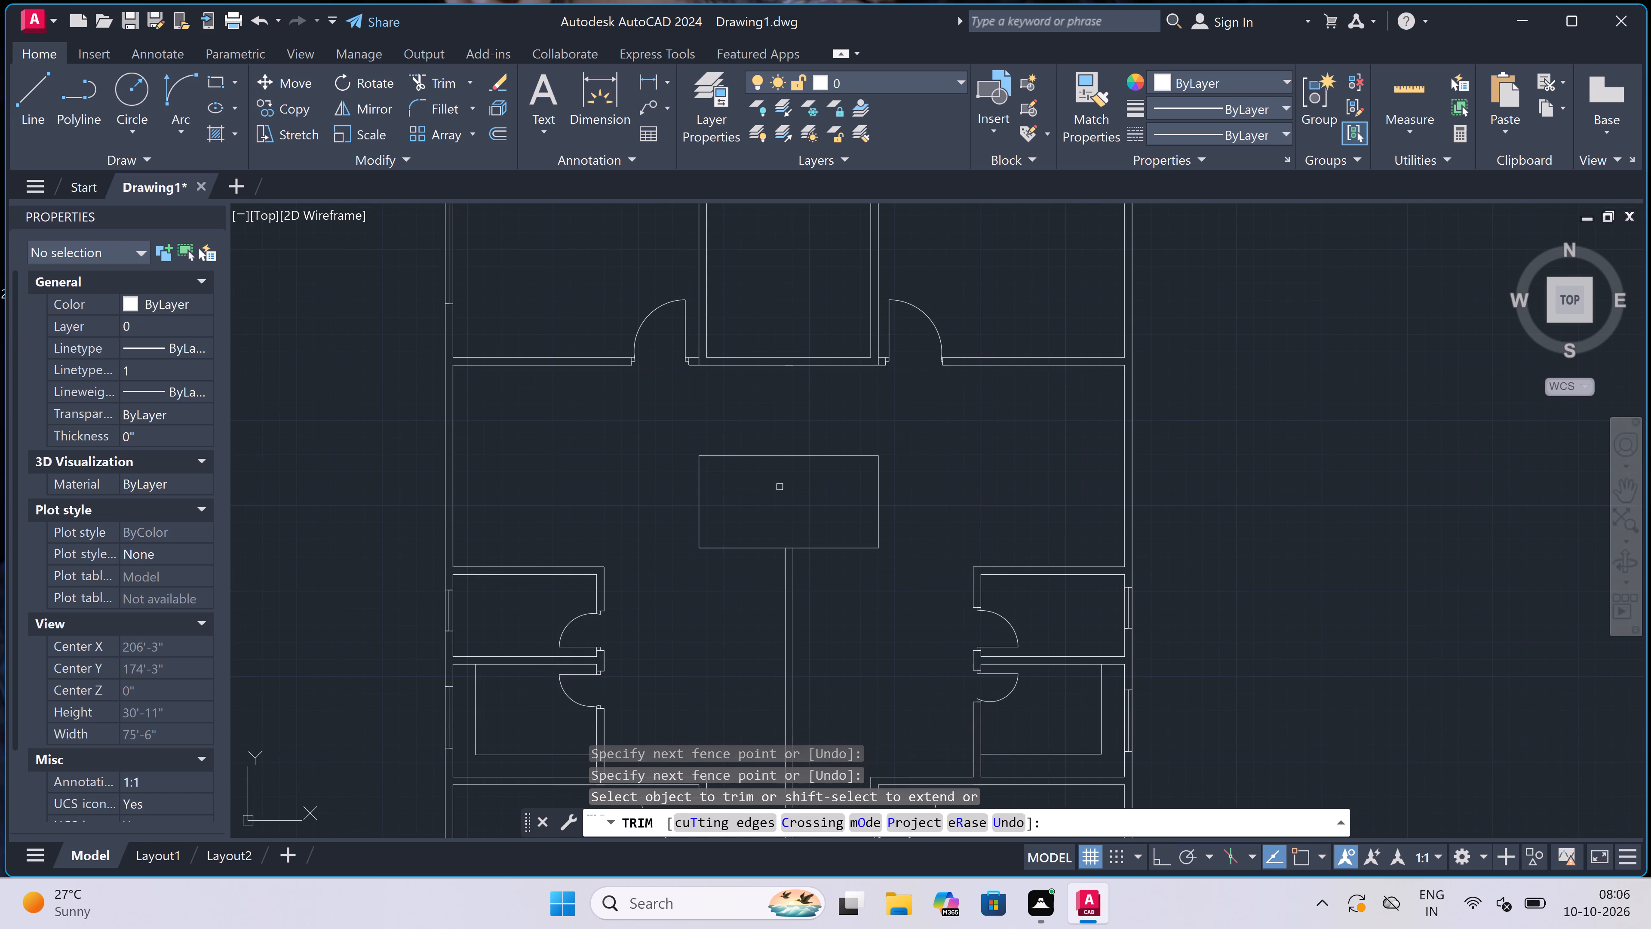
pyautogui.press('Escape')
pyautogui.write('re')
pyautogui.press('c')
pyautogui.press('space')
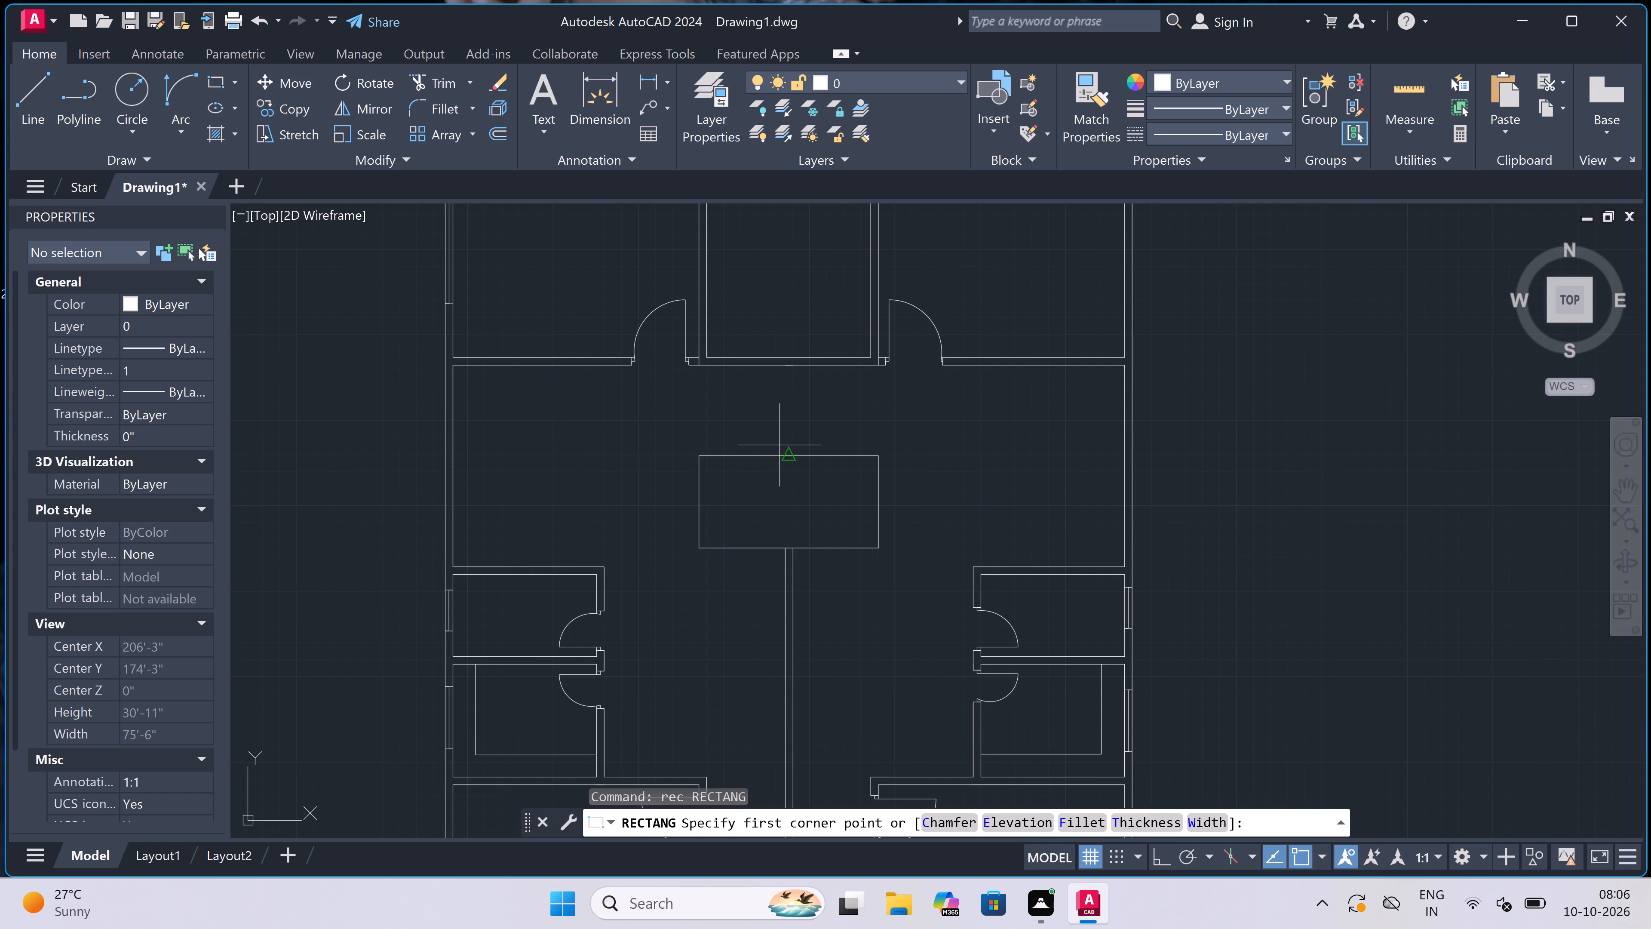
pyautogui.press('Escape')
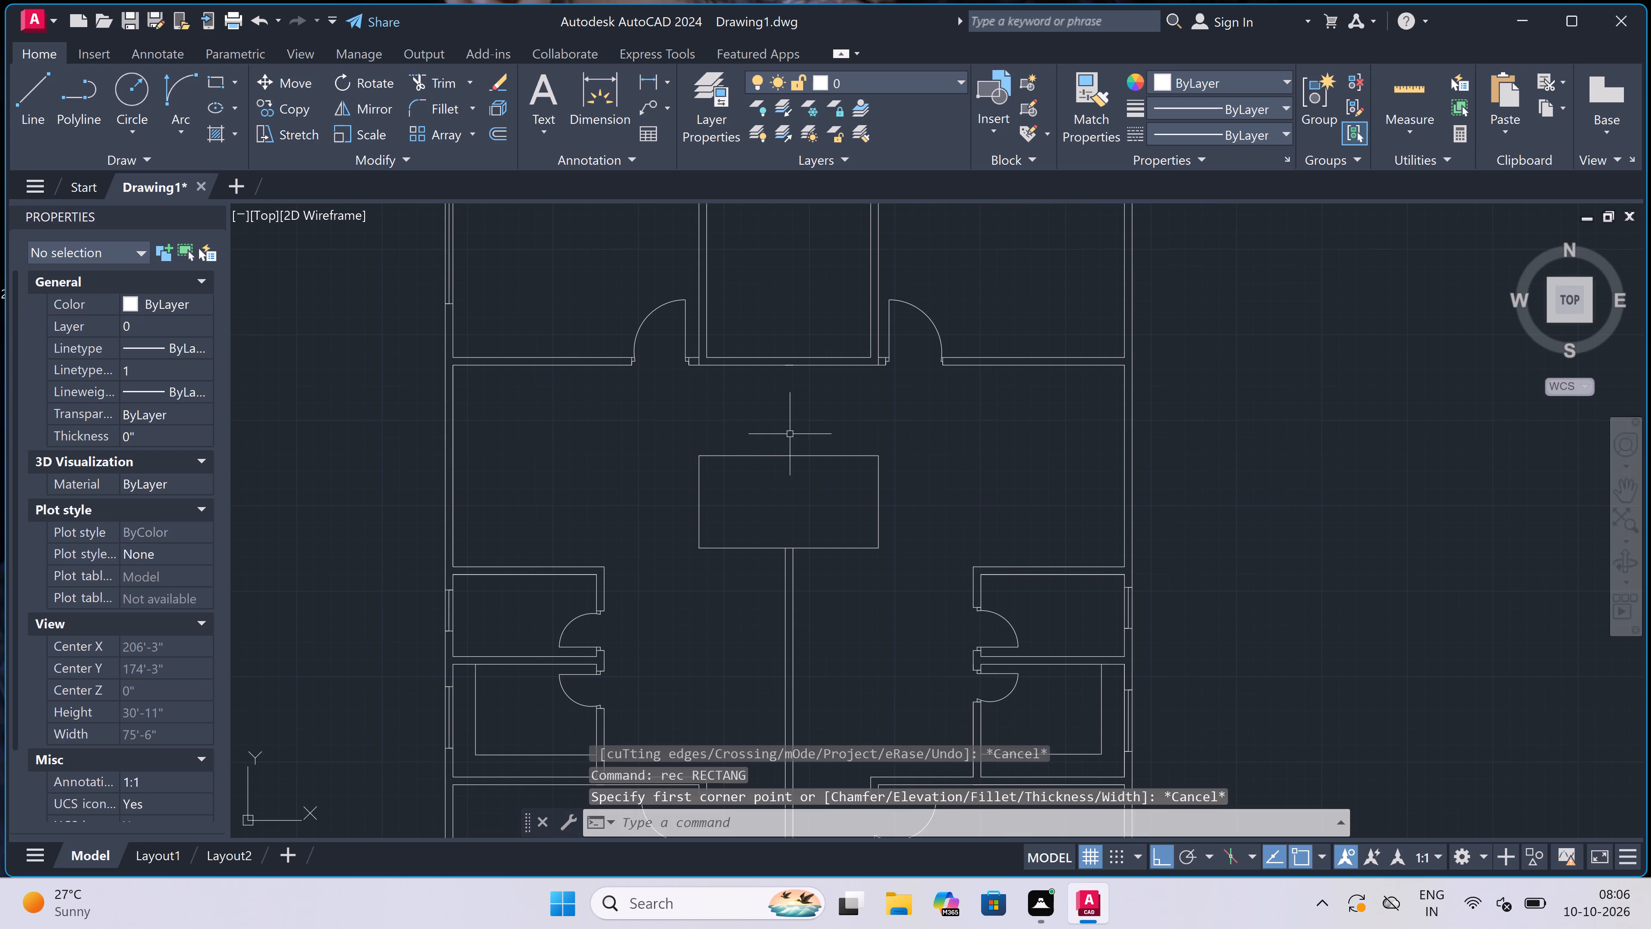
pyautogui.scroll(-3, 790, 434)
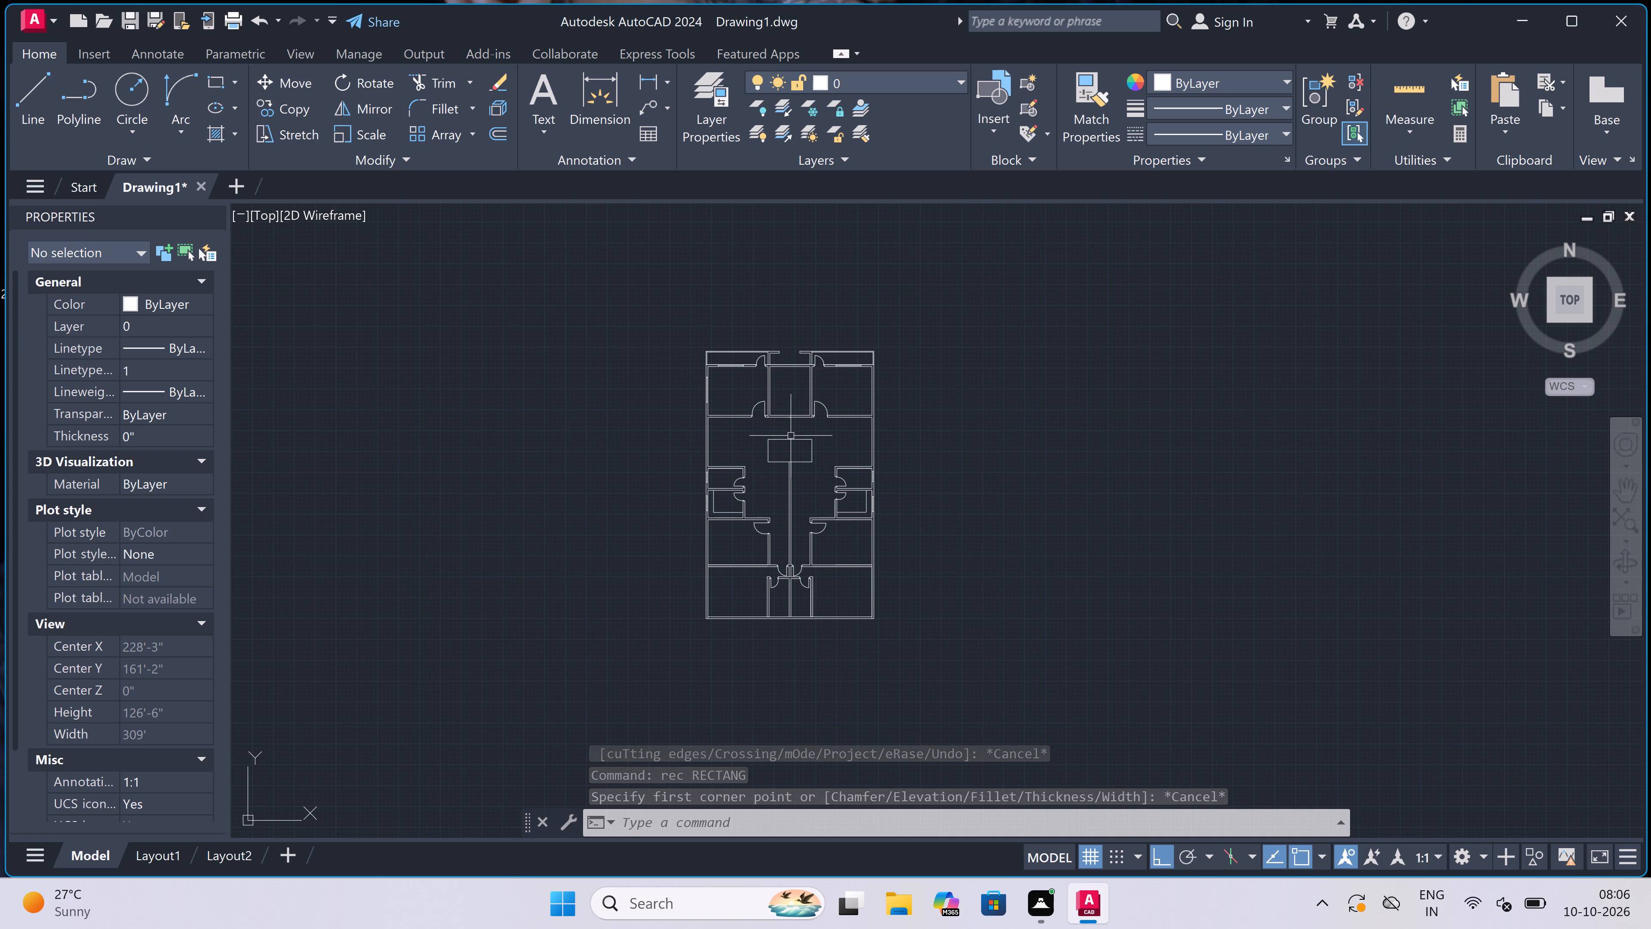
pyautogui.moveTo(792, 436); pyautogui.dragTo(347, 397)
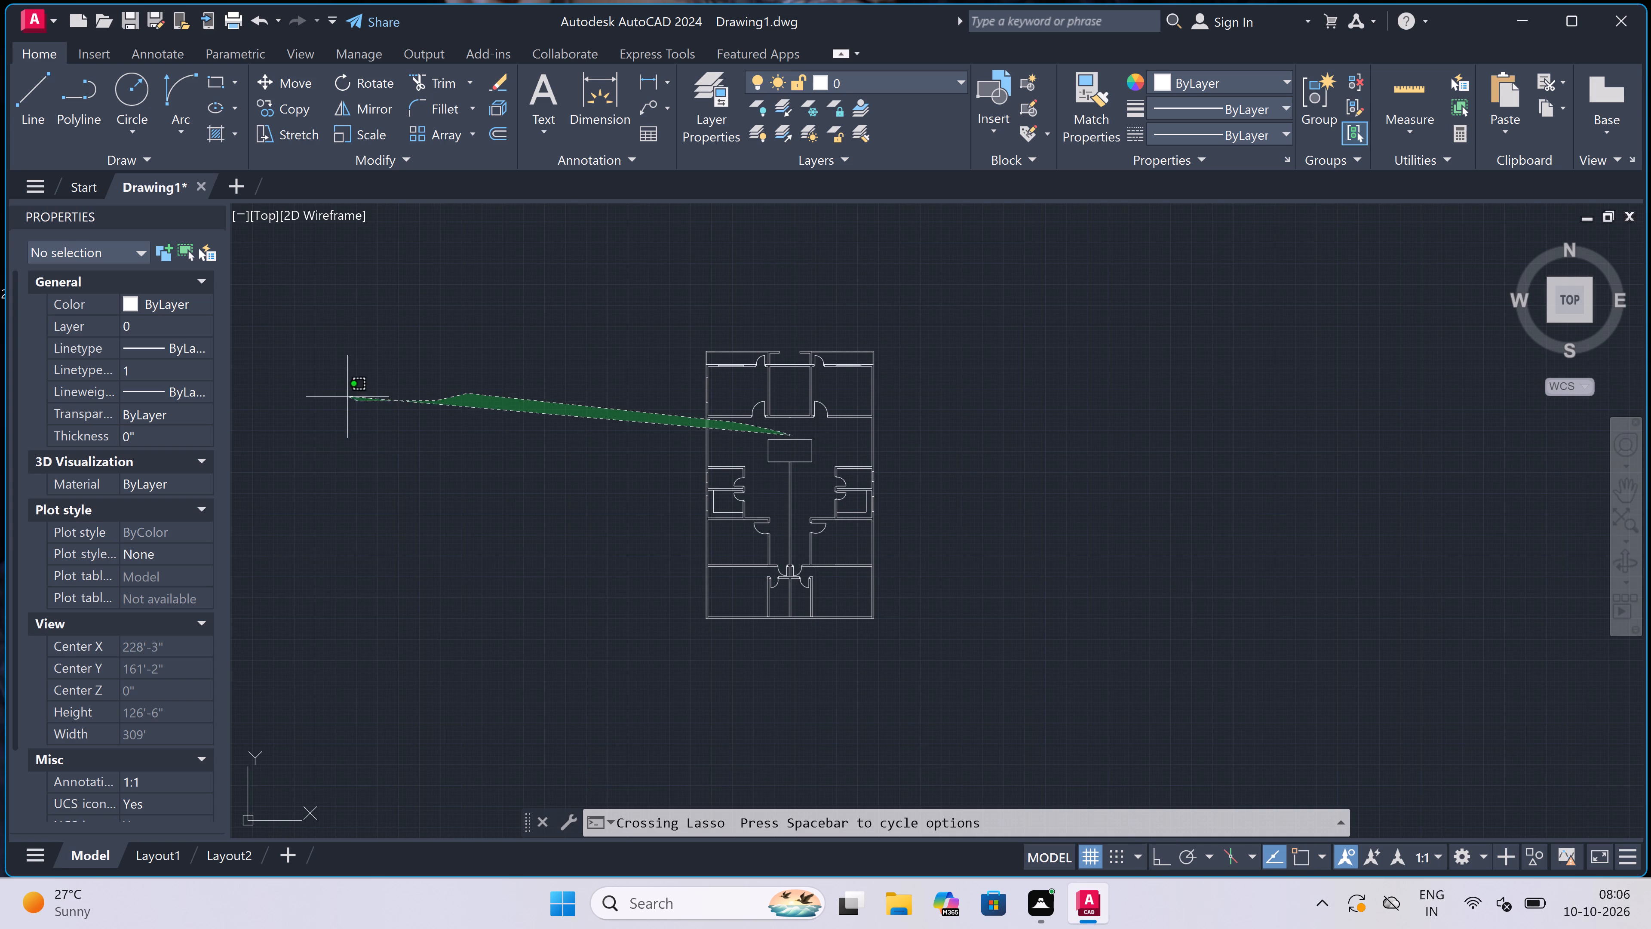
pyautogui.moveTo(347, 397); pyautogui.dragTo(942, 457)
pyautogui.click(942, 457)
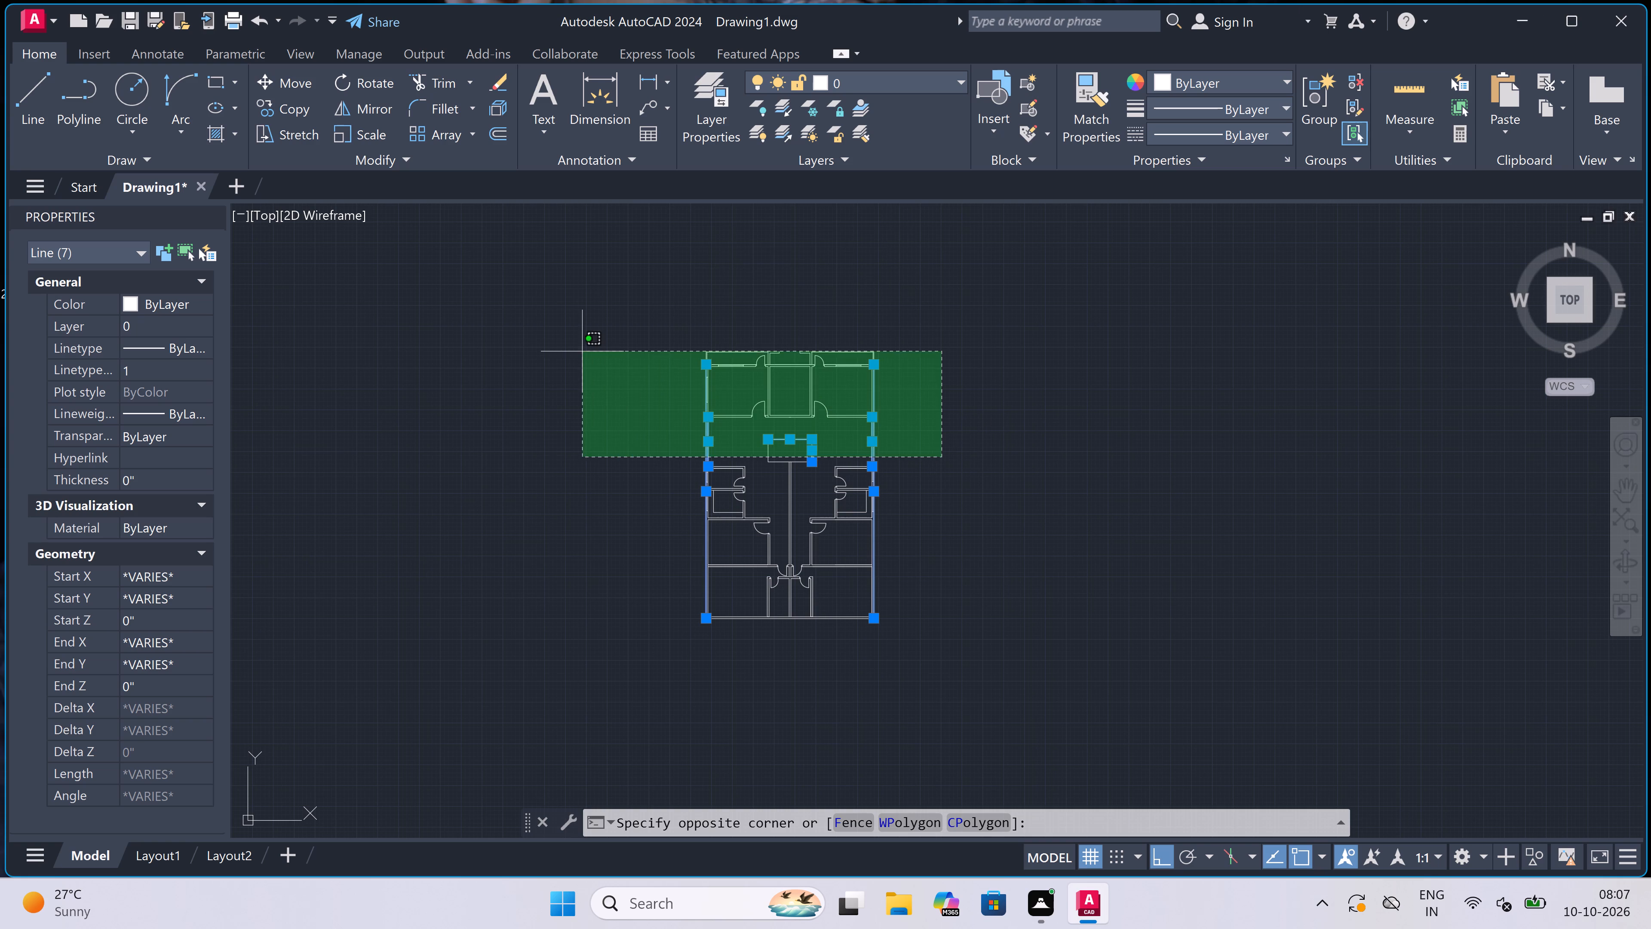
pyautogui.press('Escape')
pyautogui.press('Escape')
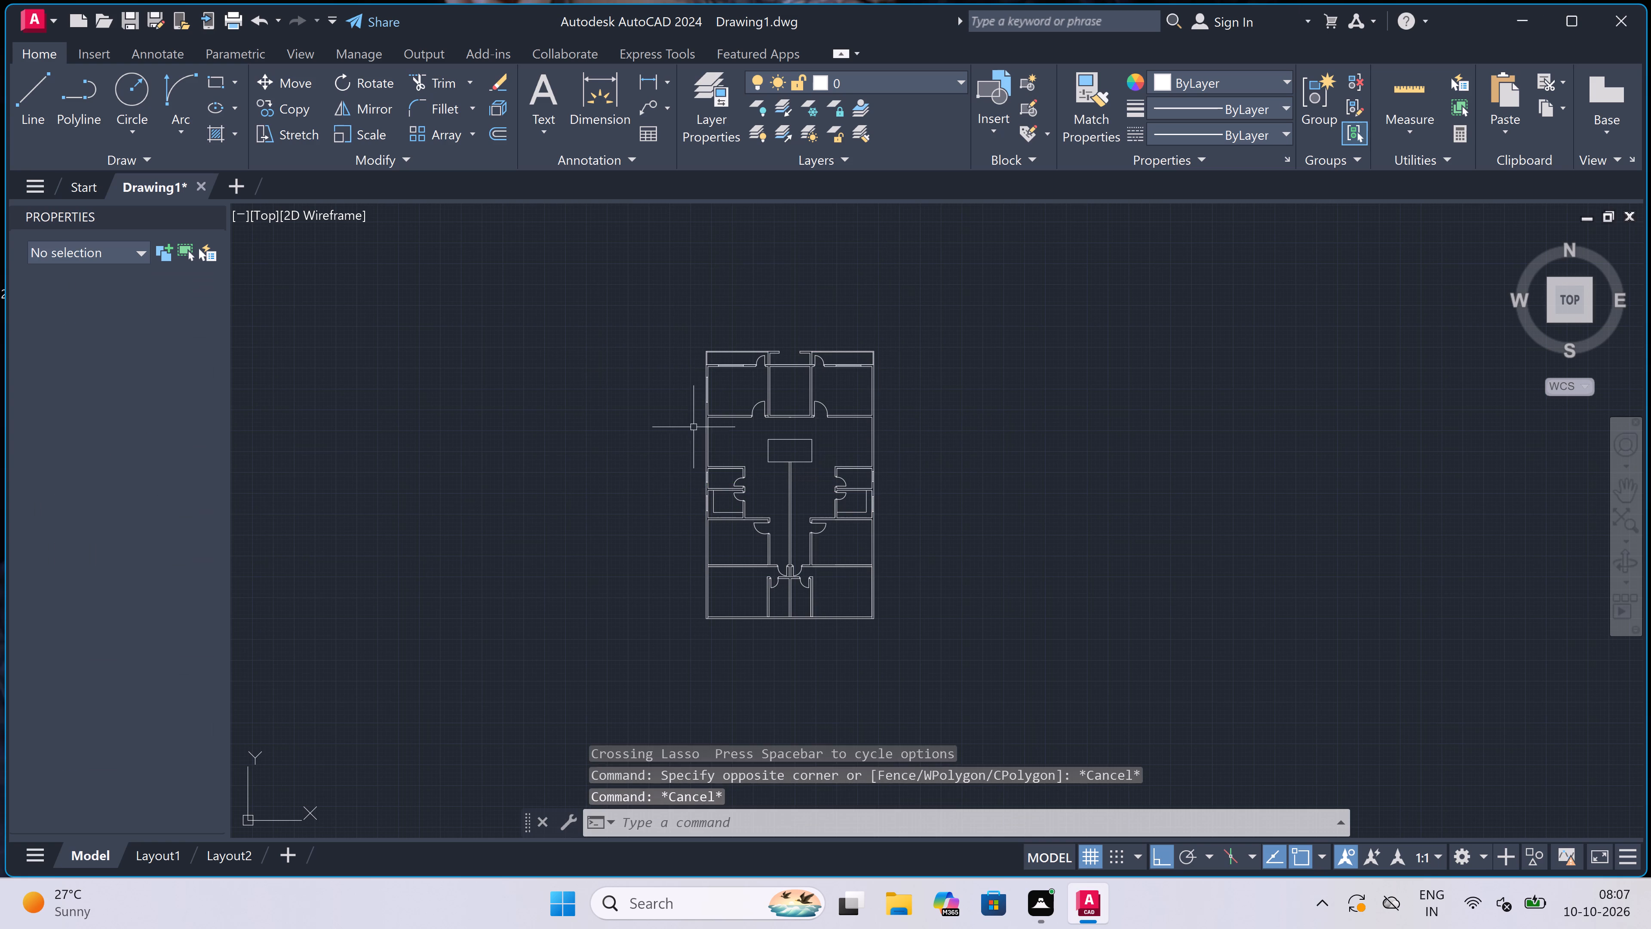
# Erase the five lines of the thin outer wall enclosing the strip above the upper-left room.
pyautogui.scroll(2, 826, 350)
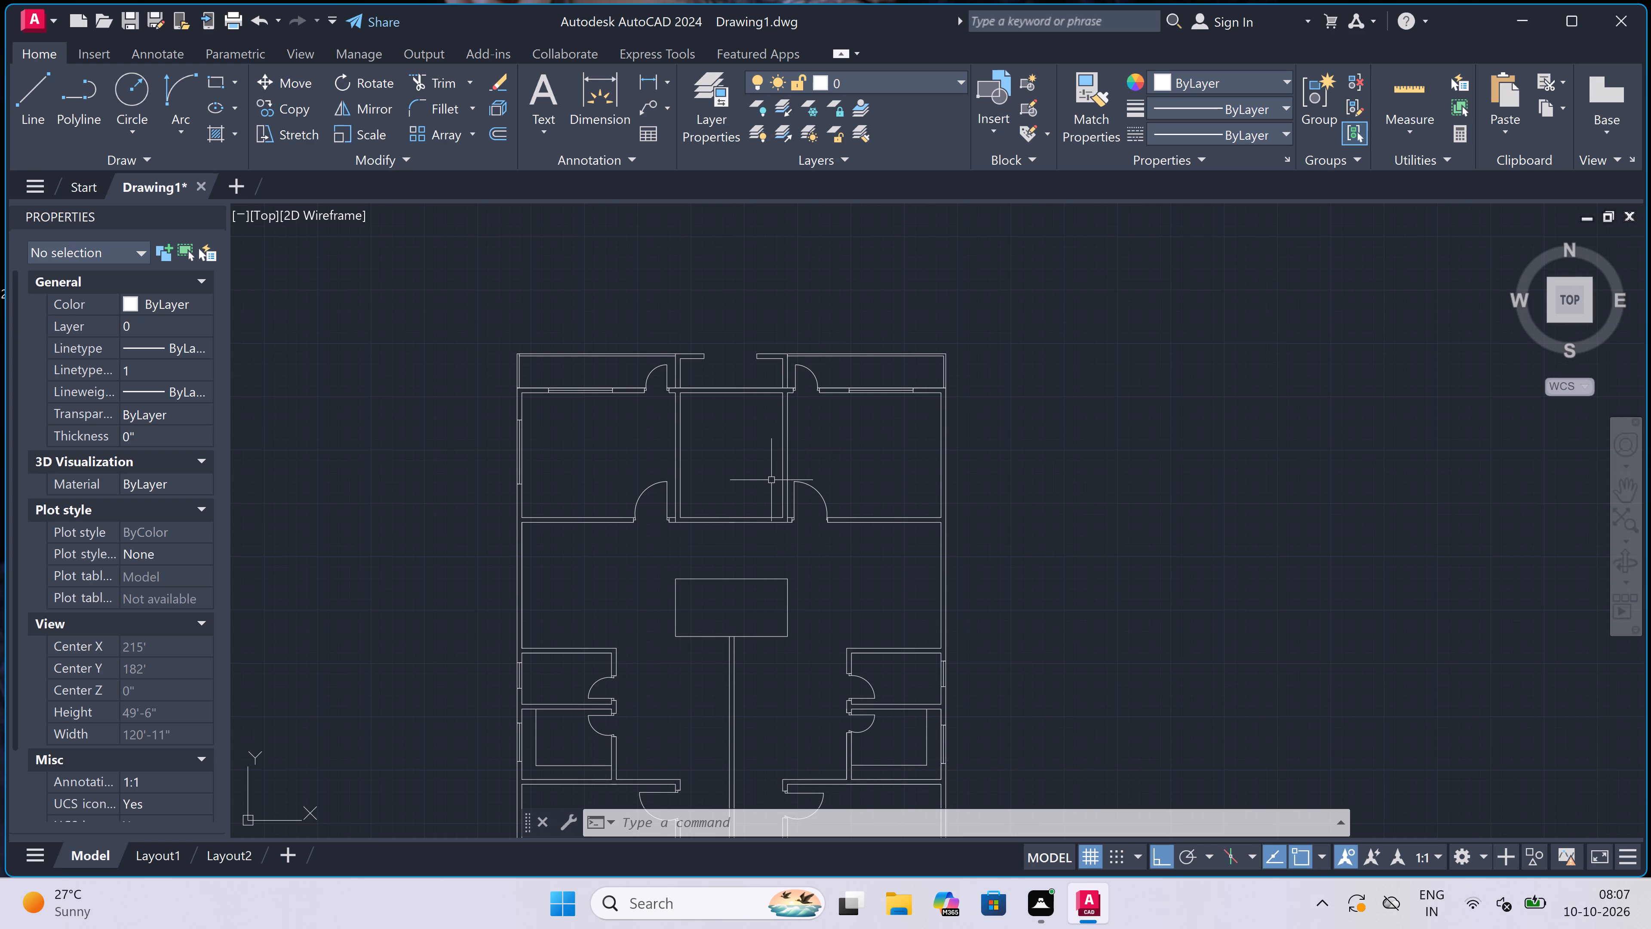
pyautogui.scroll(-1, 773, 479)
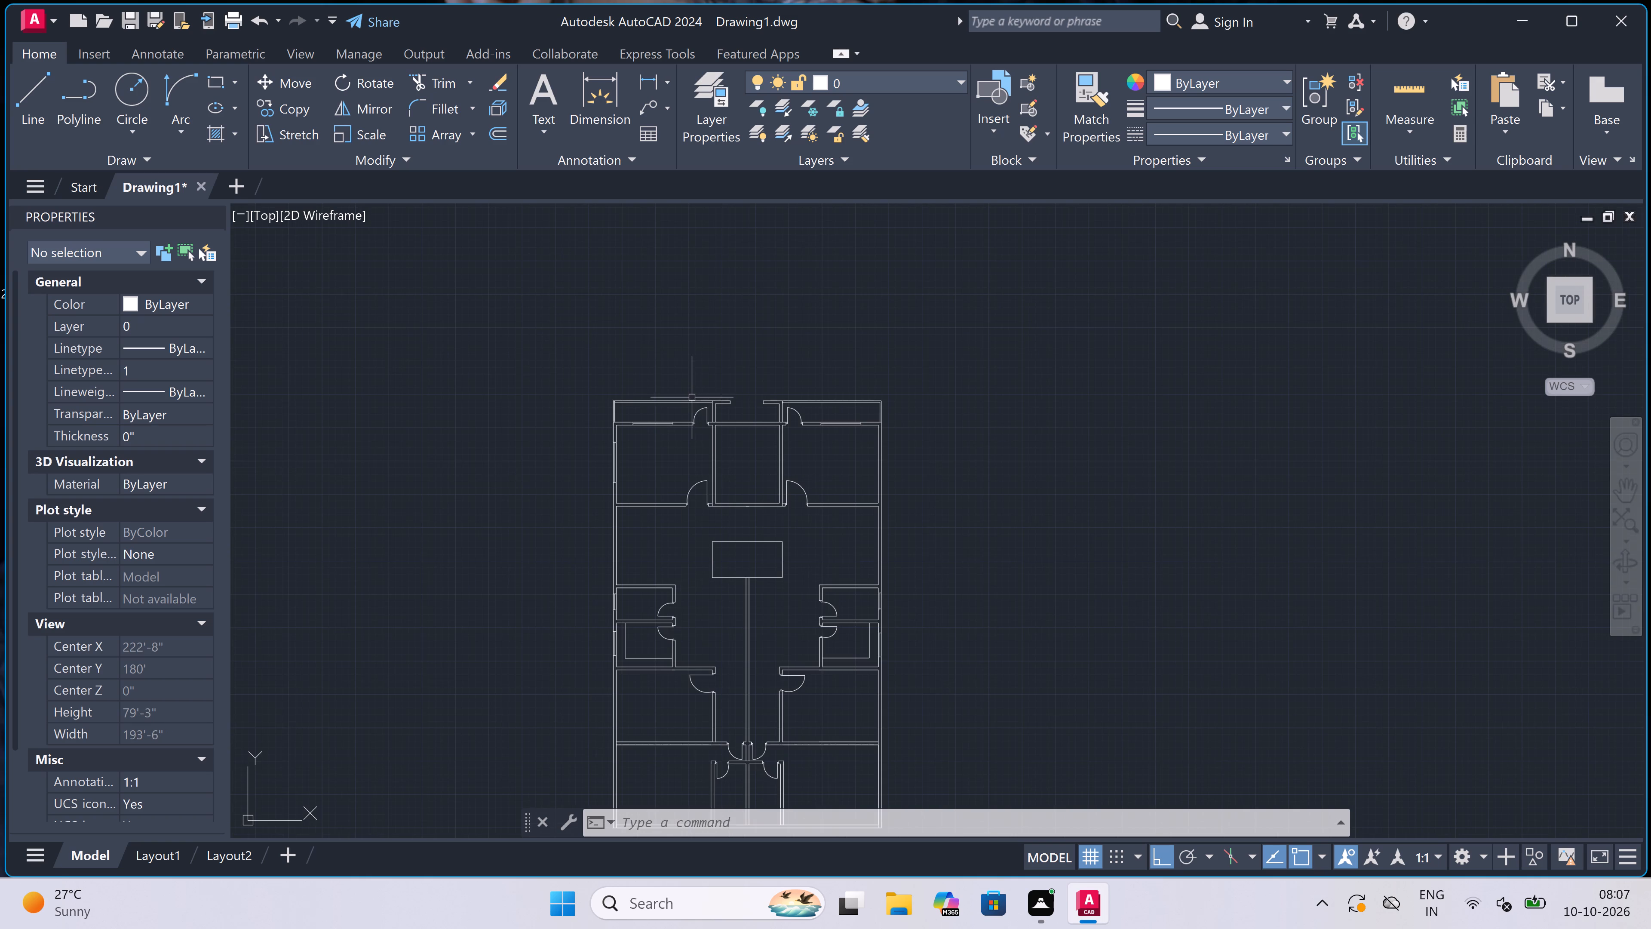
pyautogui.scroll(2, 692, 397)
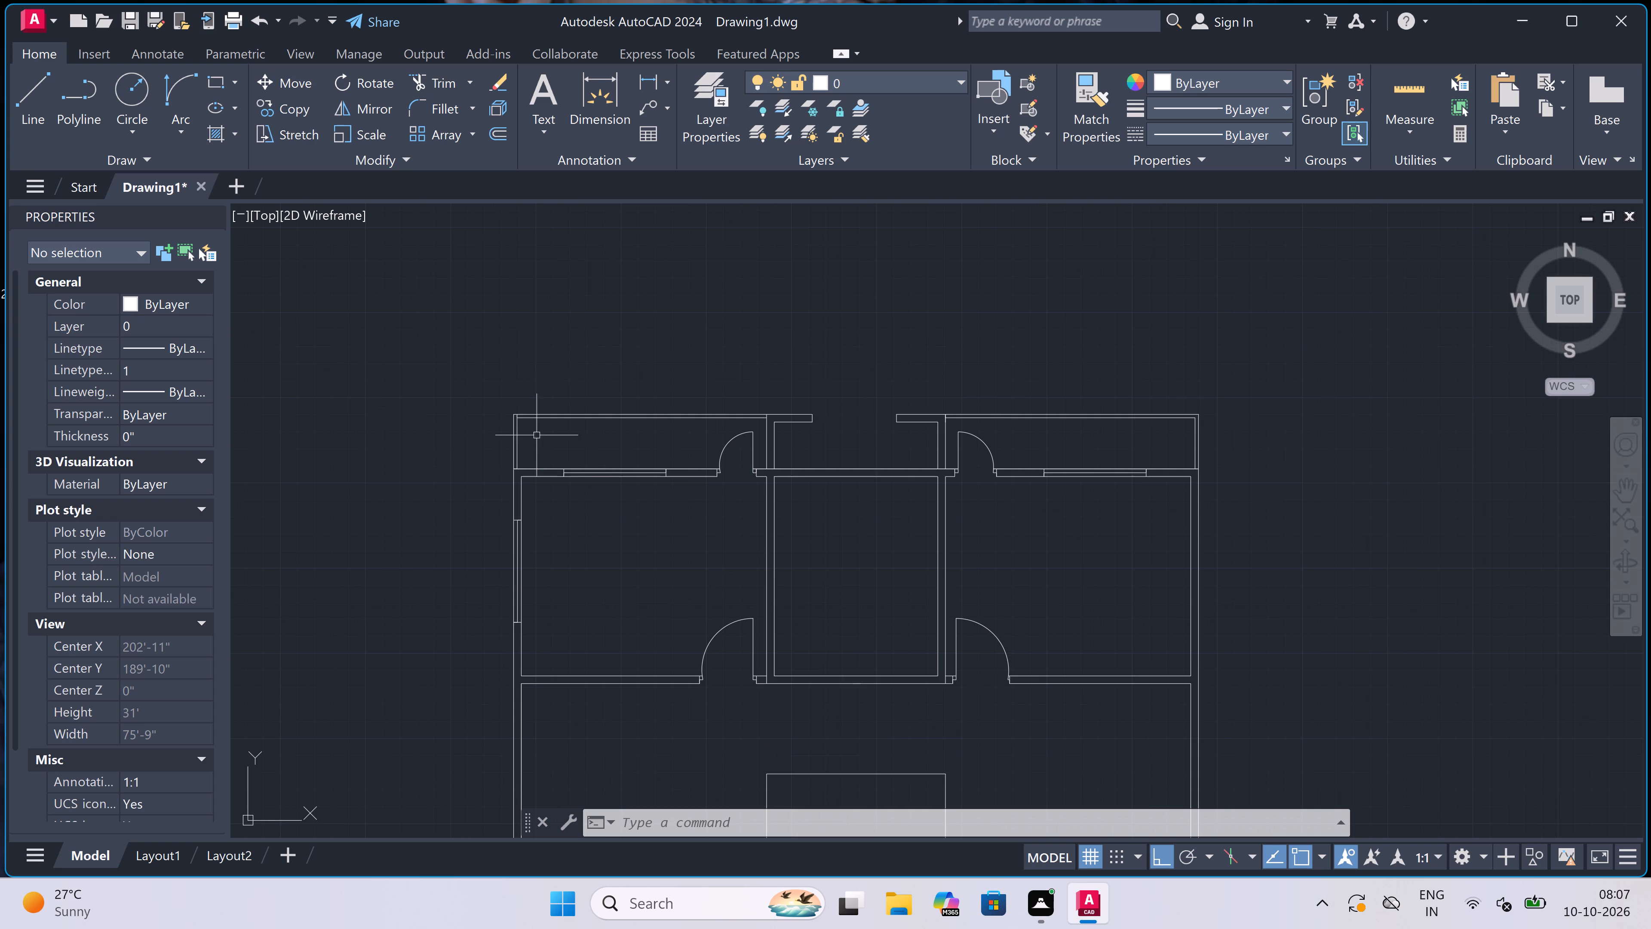
pyautogui.scroll(2, 536, 435)
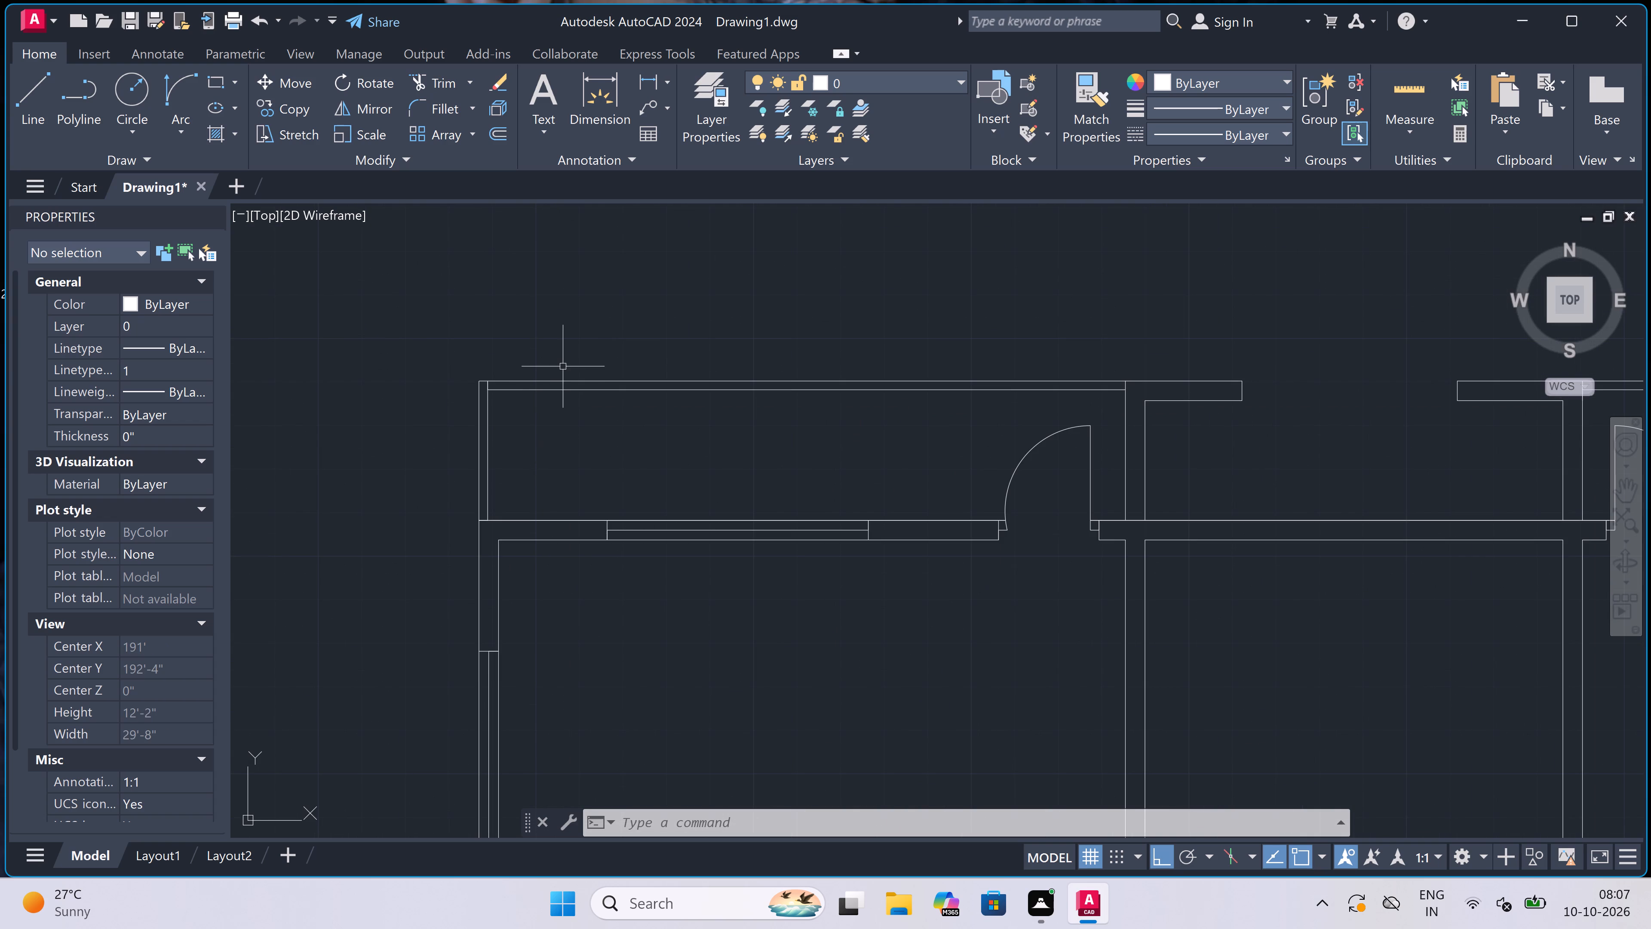
pyautogui.click(578, 346)
pyautogui.click(477, 440)
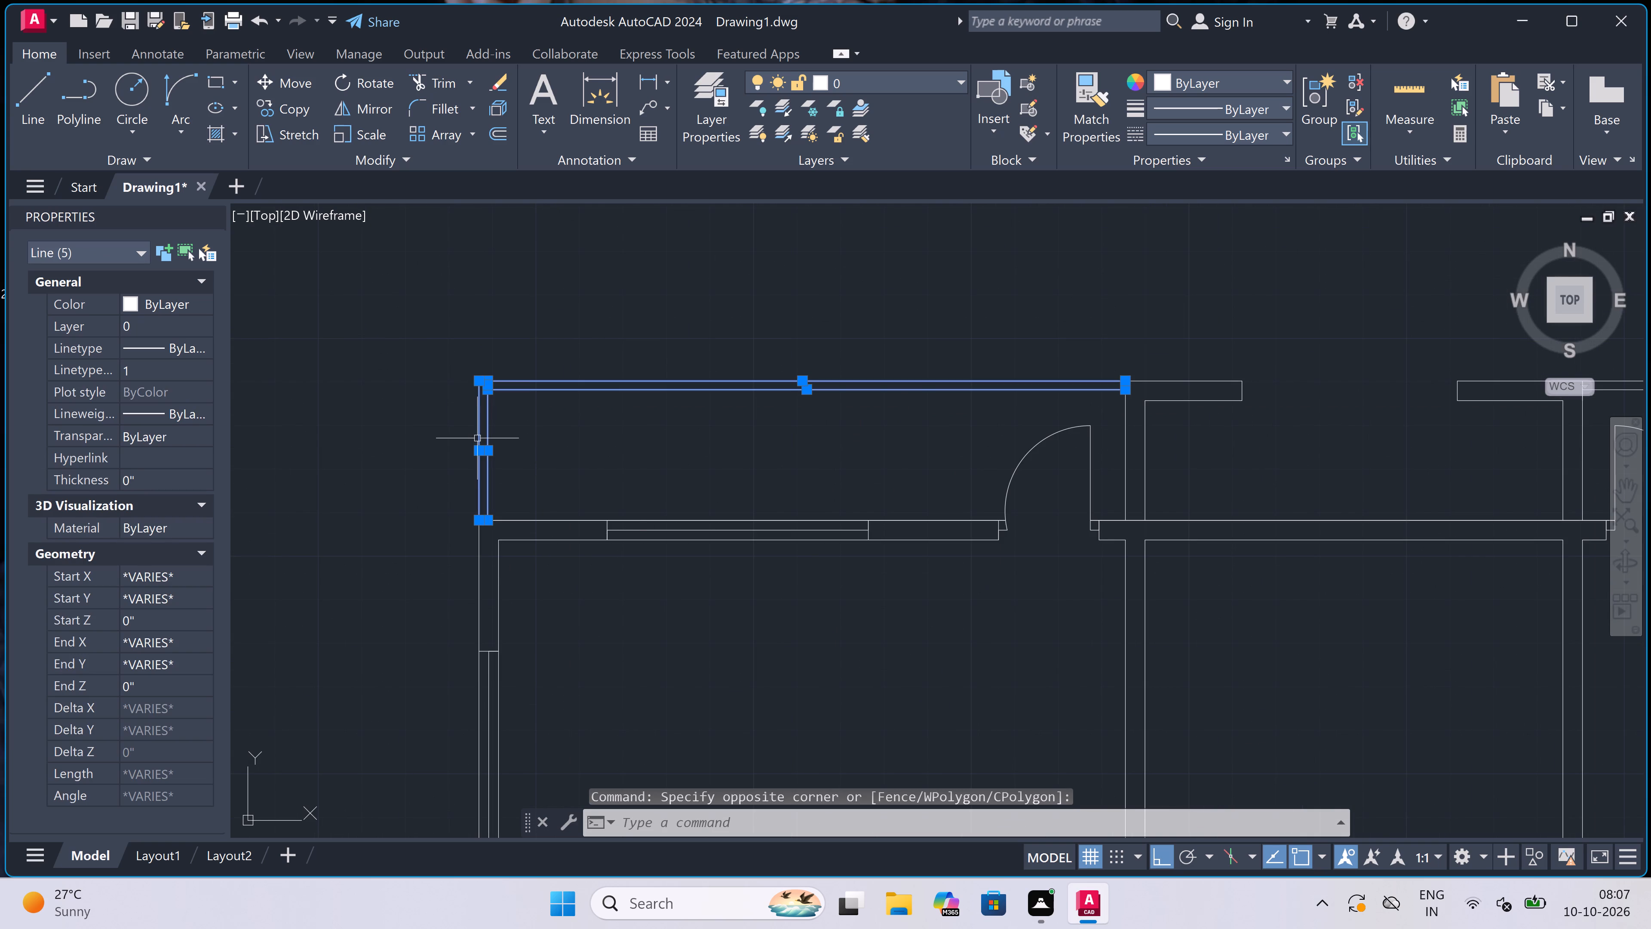
pyautogui.press('Delete')
# Erase the four lines enclosing the strip above the upper-right room.
pyautogui.scroll(-2, 532, 466)
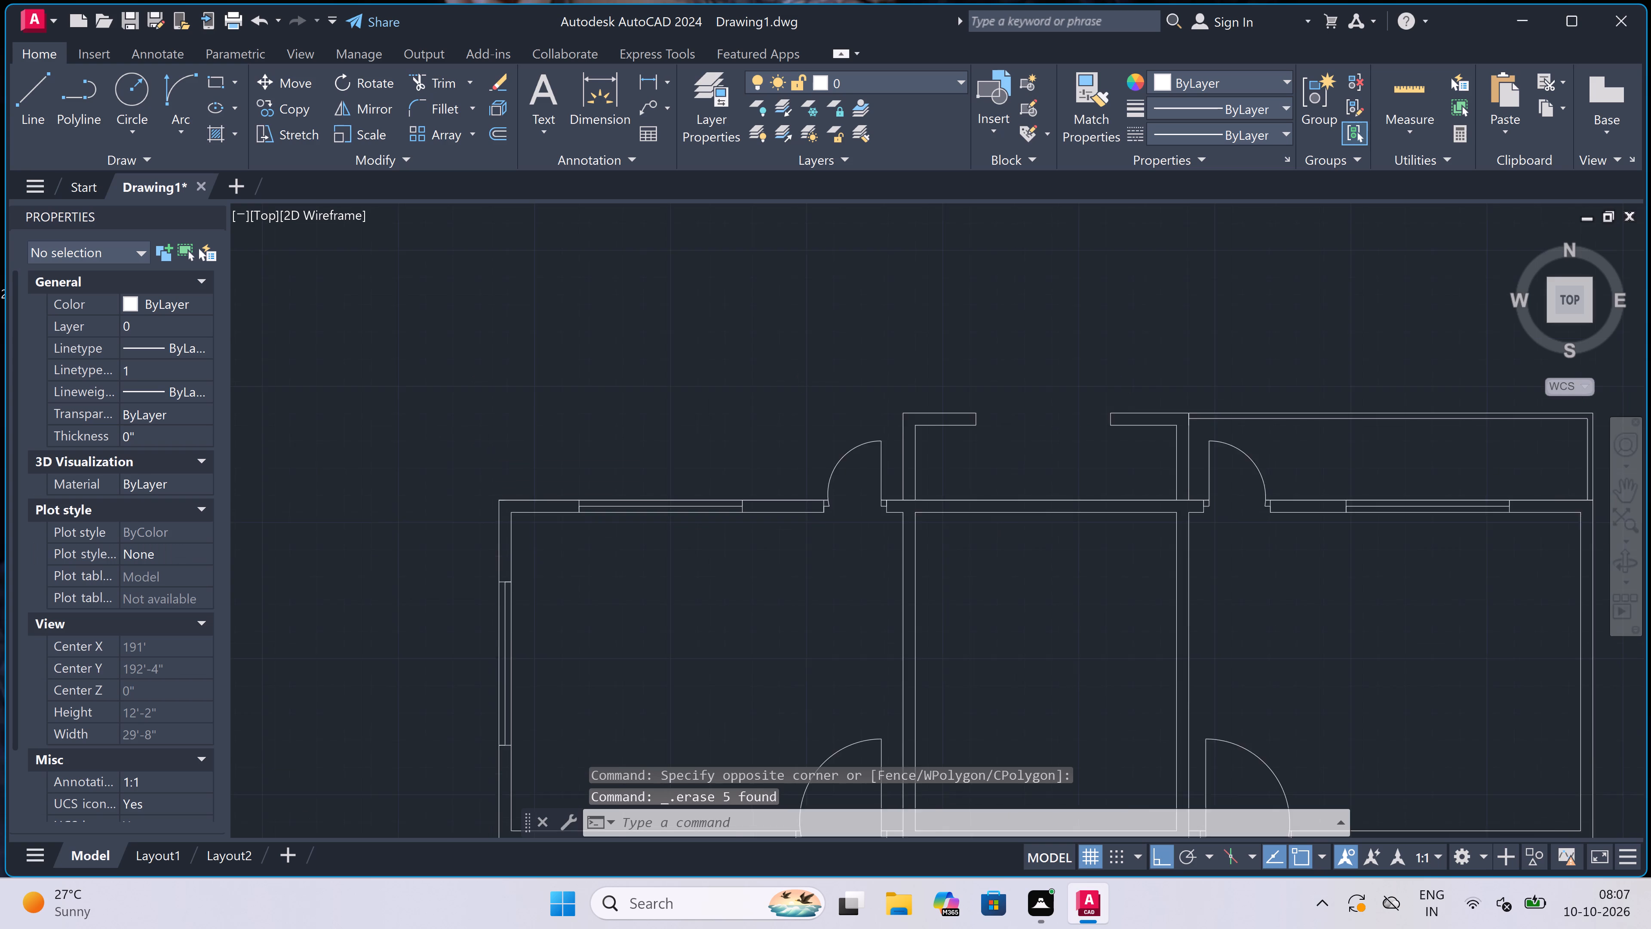
pyautogui.scroll(-1, 533, 464)
pyautogui.scroll(2, 955, 414)
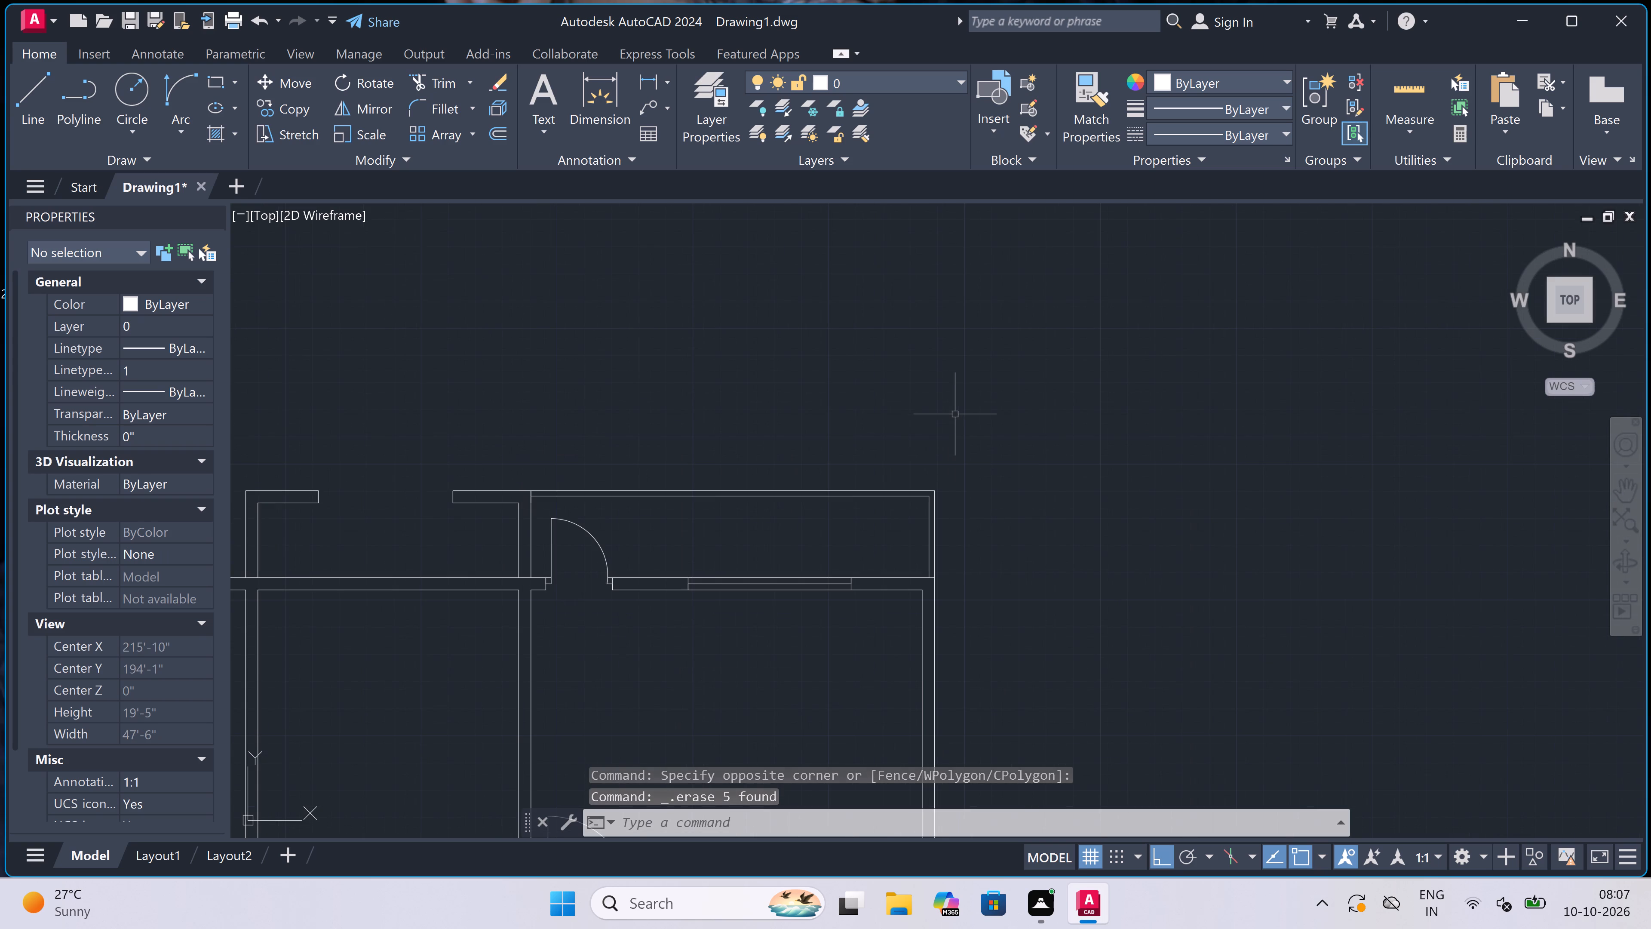
pyautogui.click(955, 414)
pyautogui.click(817, 531)
pyautogui.press('Delete')
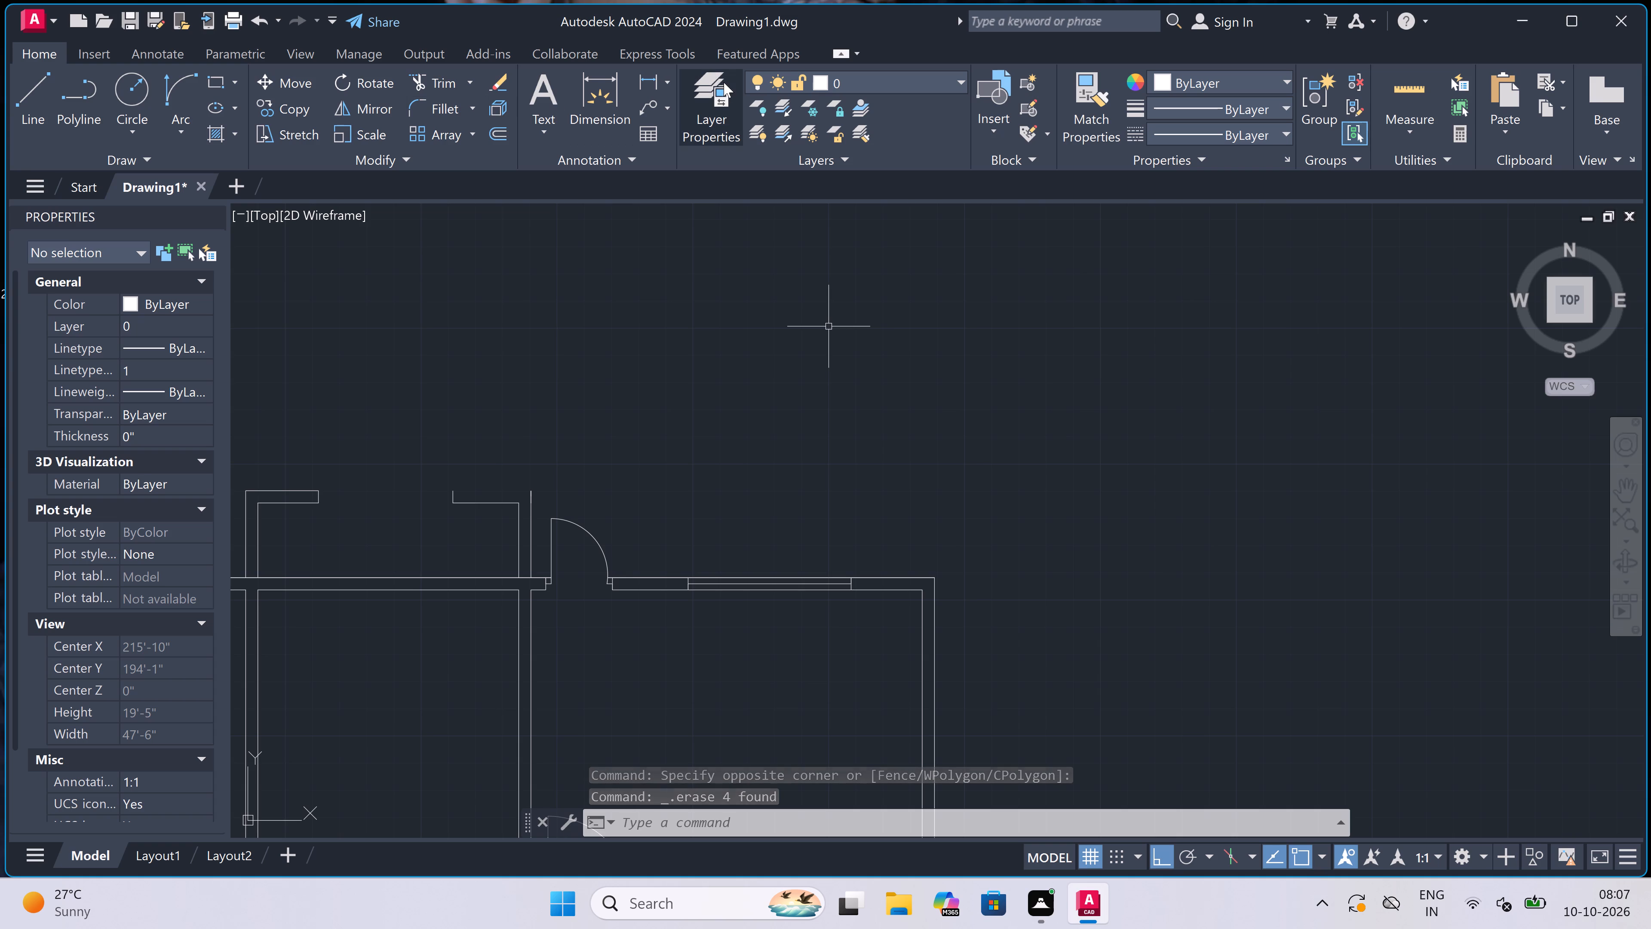
# Create a new layer and name it line 1.
pyautogui.click(711, 93)
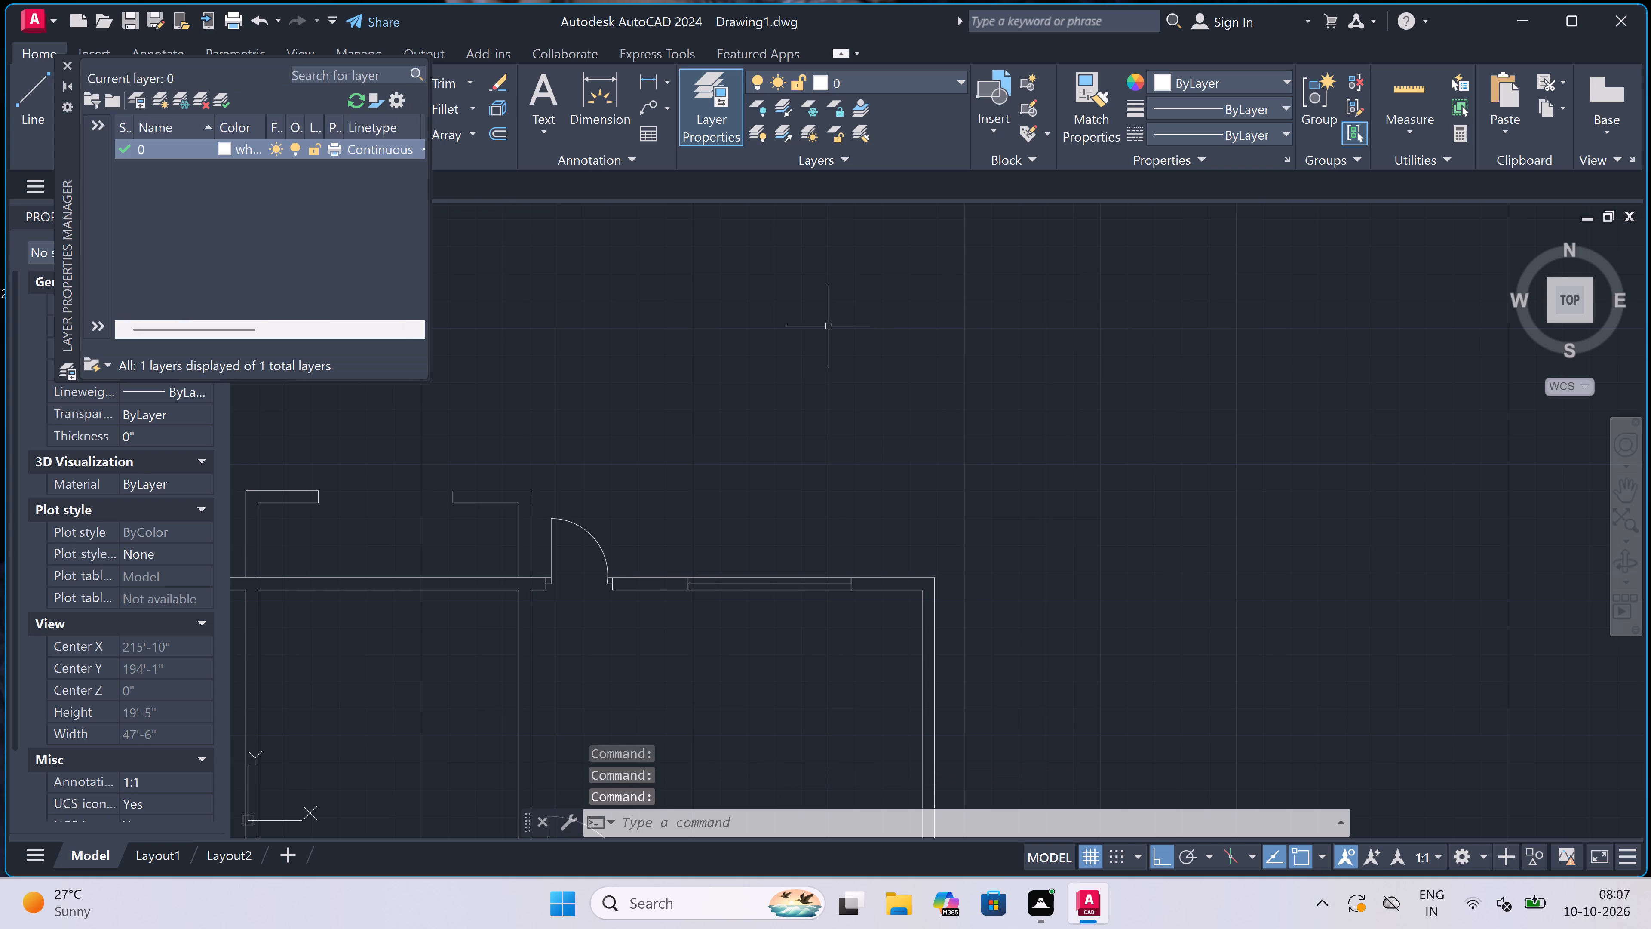
pyautogui.rightClick(394, 221)
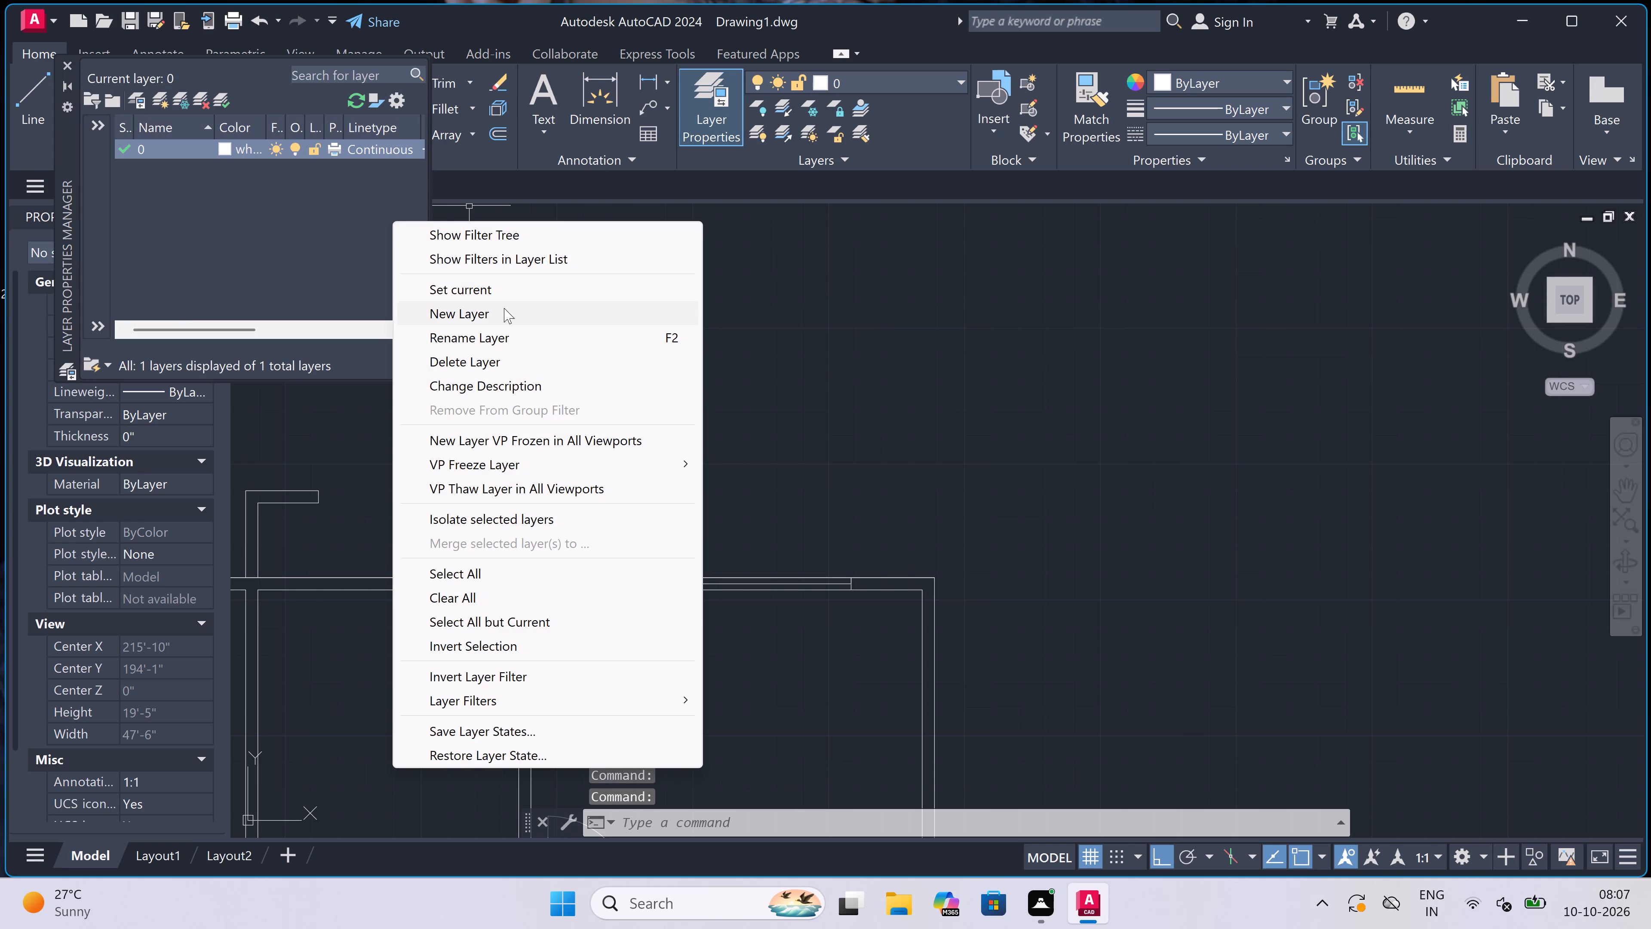
pyautogui.click(502, 309)
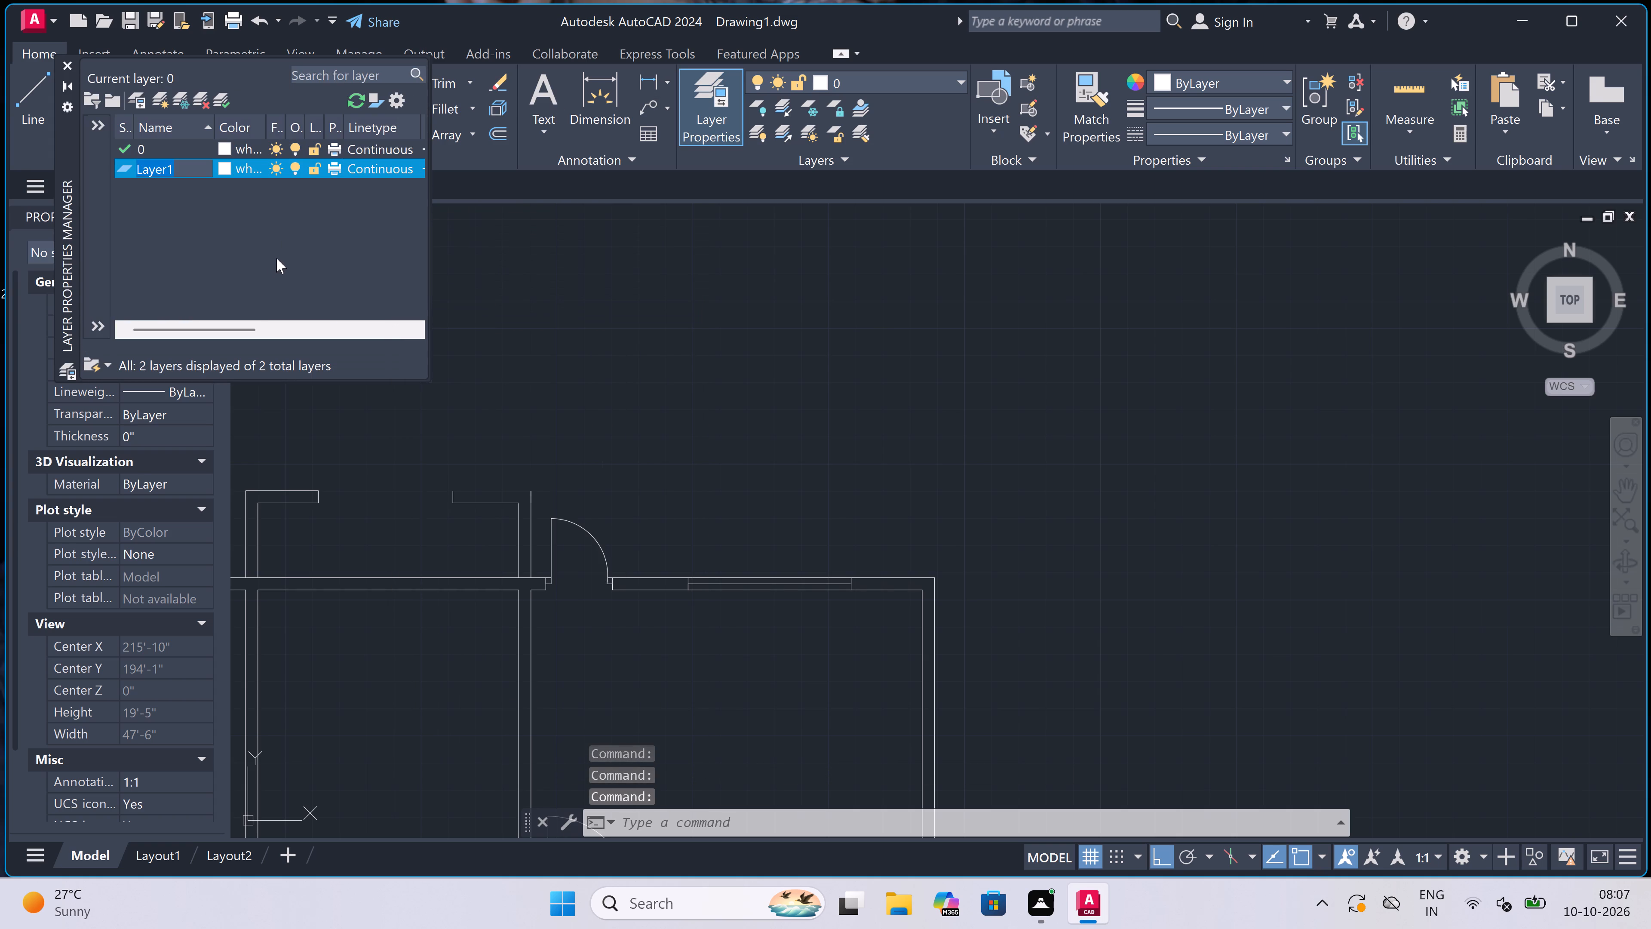
pyautogui.press('BackSpace')
pyautogui.write('lui')
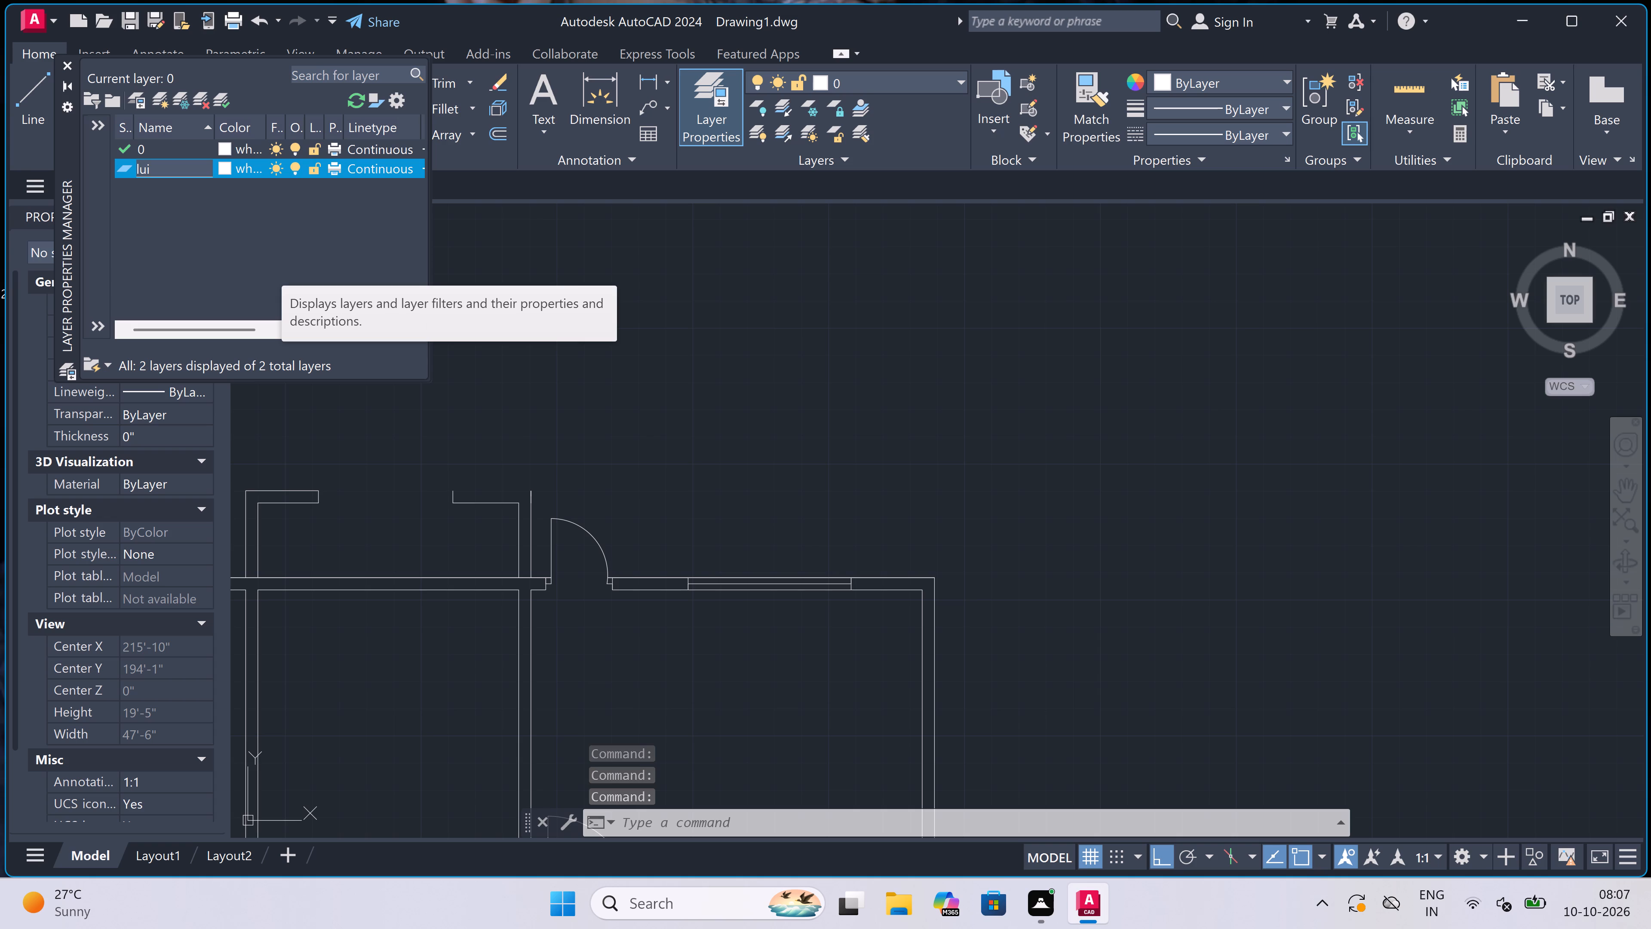
pyautogui.press('BackSpace')
pyautogui.press('BackSpace')
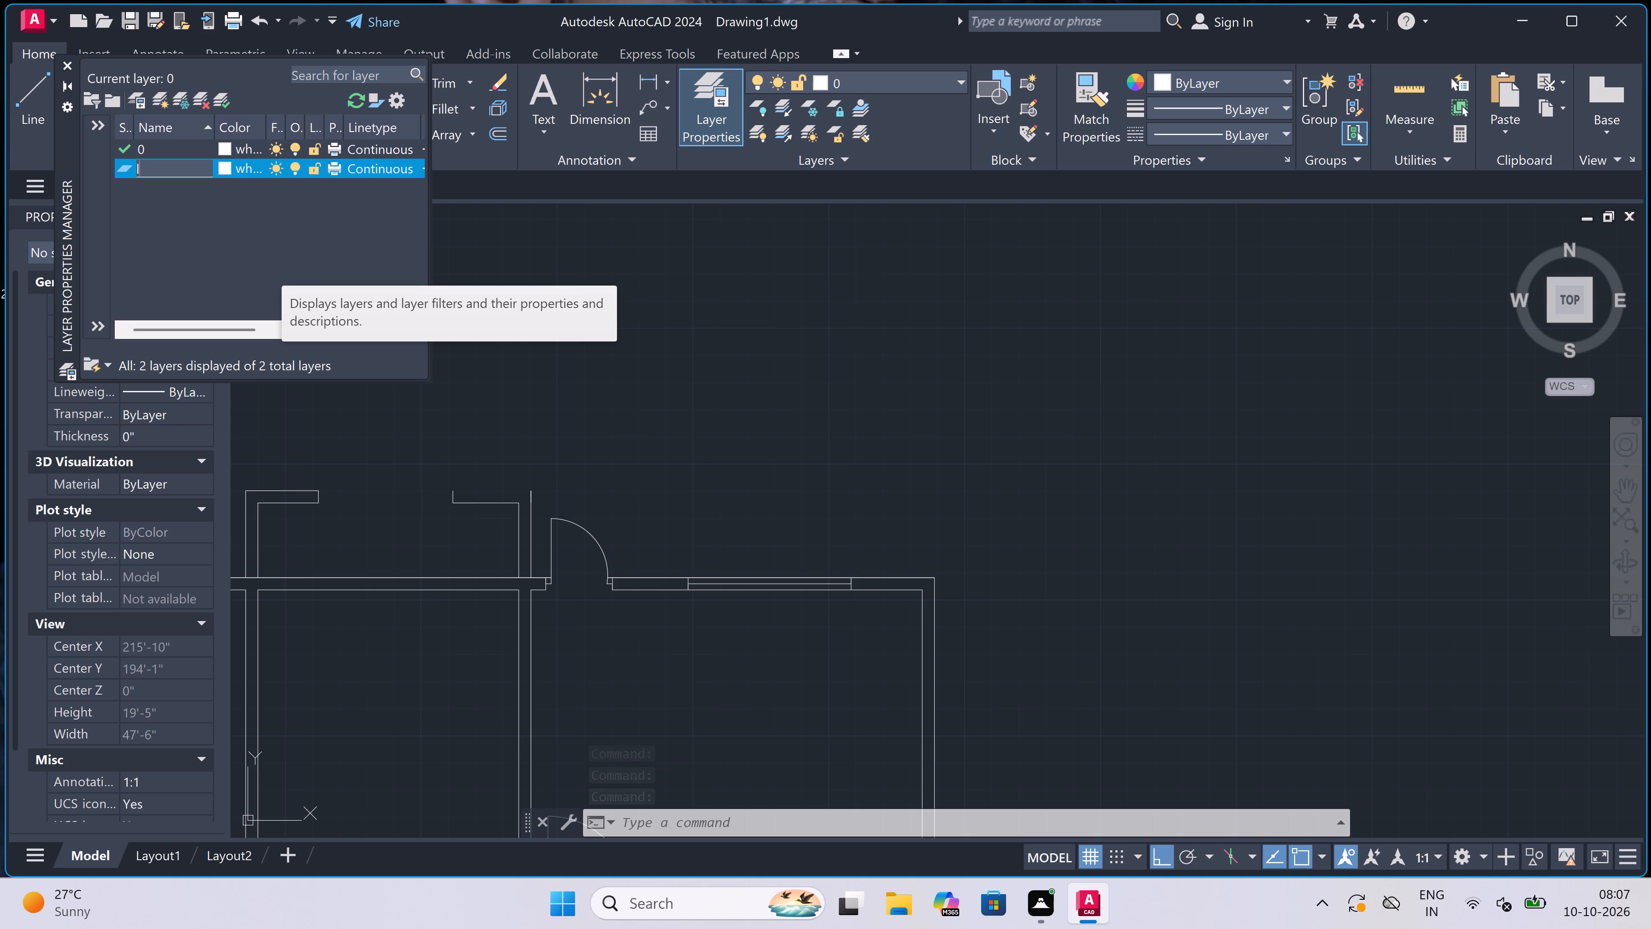
pyautogui.write('im')
pyautogui.write('ne')
pyautogui.press('space')
pyautogui.write('1')
pyautogui.scroll(1, 152, 153)
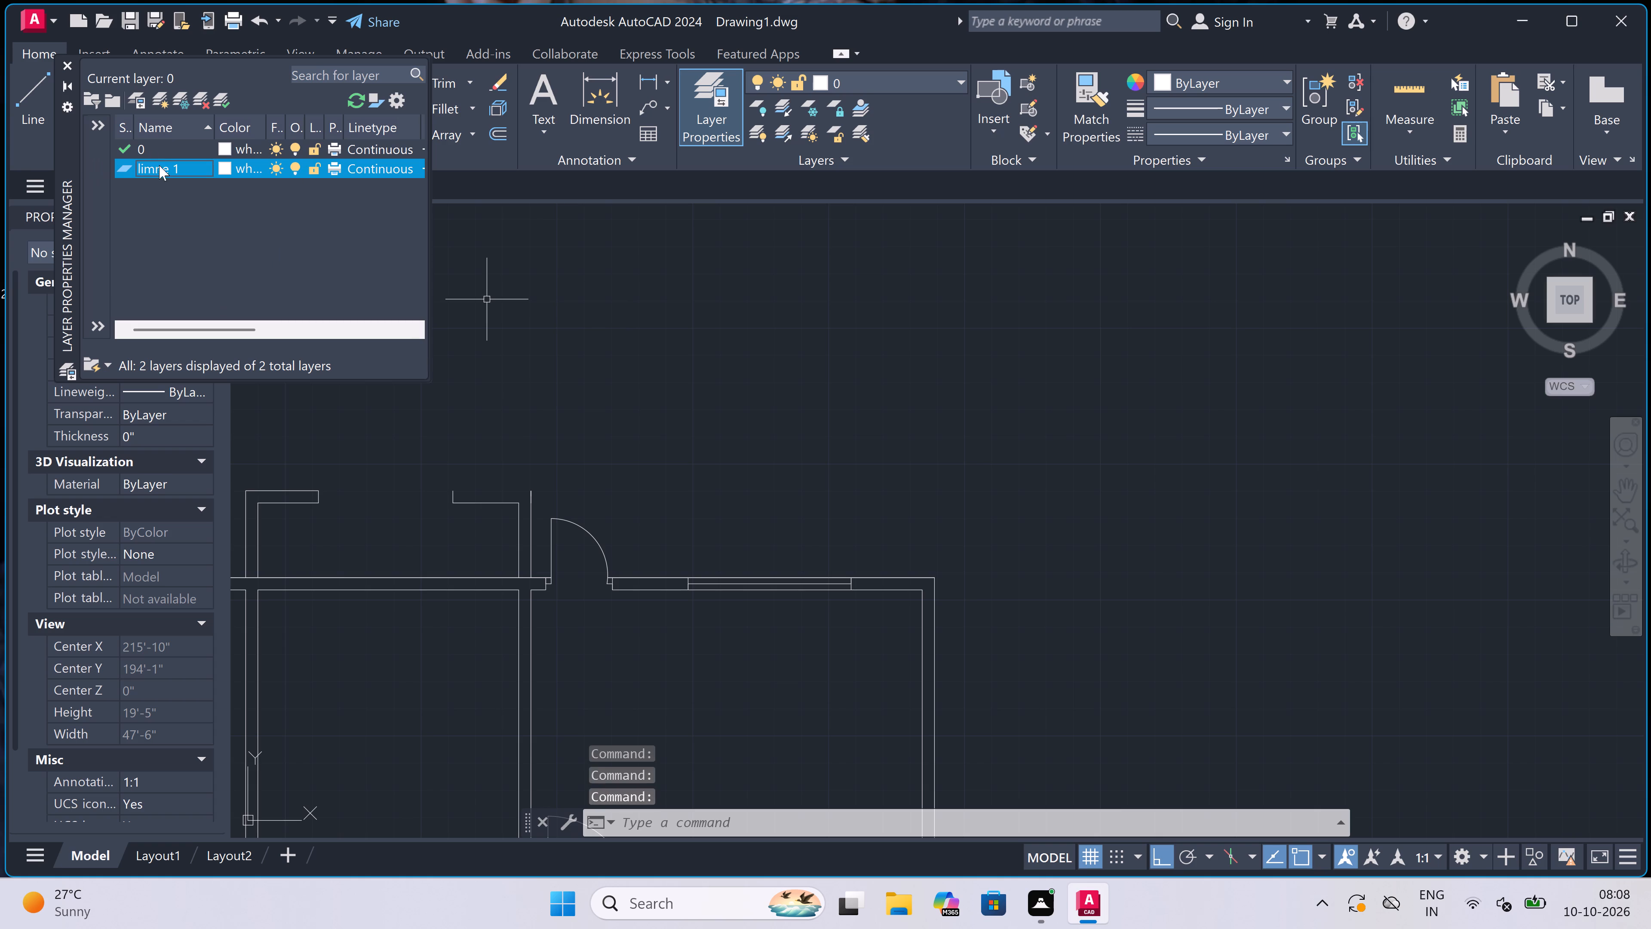
pyautogui.click(191, 162)
pyautogui.doubleClick(191, 162)
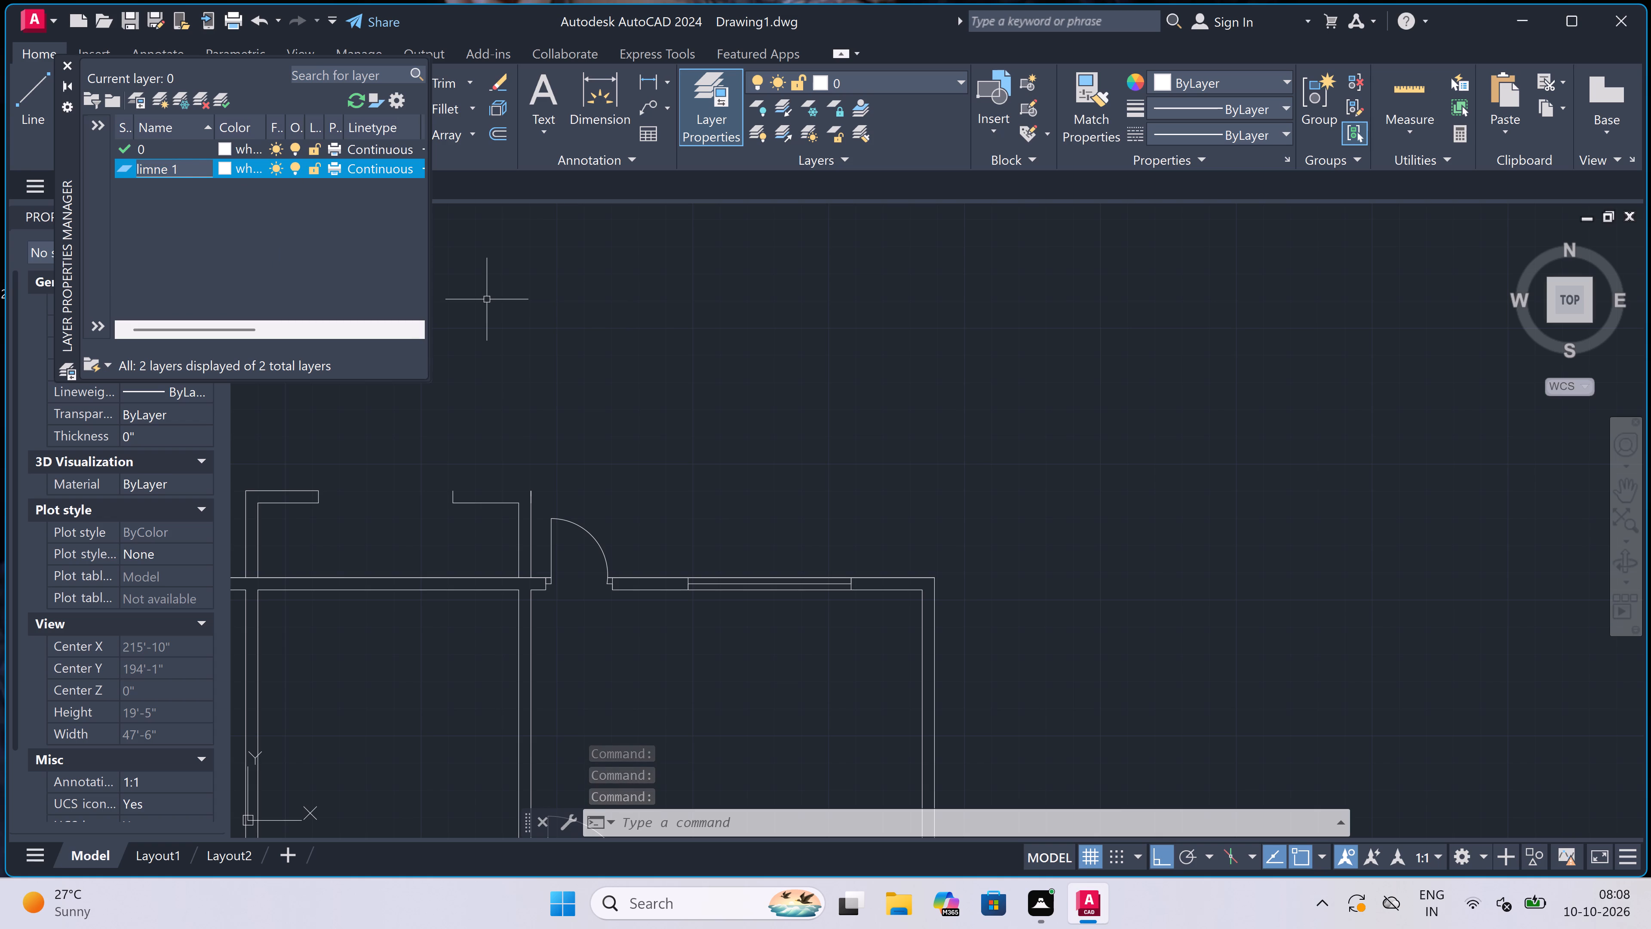
pyautogui.press('BackSpace')
pyautogui.press('BackSpace')
pyautogui.press('BackSpace')
pyautogui.press('BackSpace')
pyautogui.press('BackSpace')
pyautogui.press('BackSpace')
pyautogui.press('BackSpace')
pyautogui.press('BackSpace')
pyautogui.press('BackSpace')
pyautogui.press('BackSpace')
pyautogui.press('BackSpace')
pyautogui.press('BackSpace')
pyautogui.press('BackSpace')
pyautogui.press('BackSpace')
pyautogui.press('BackSpace')
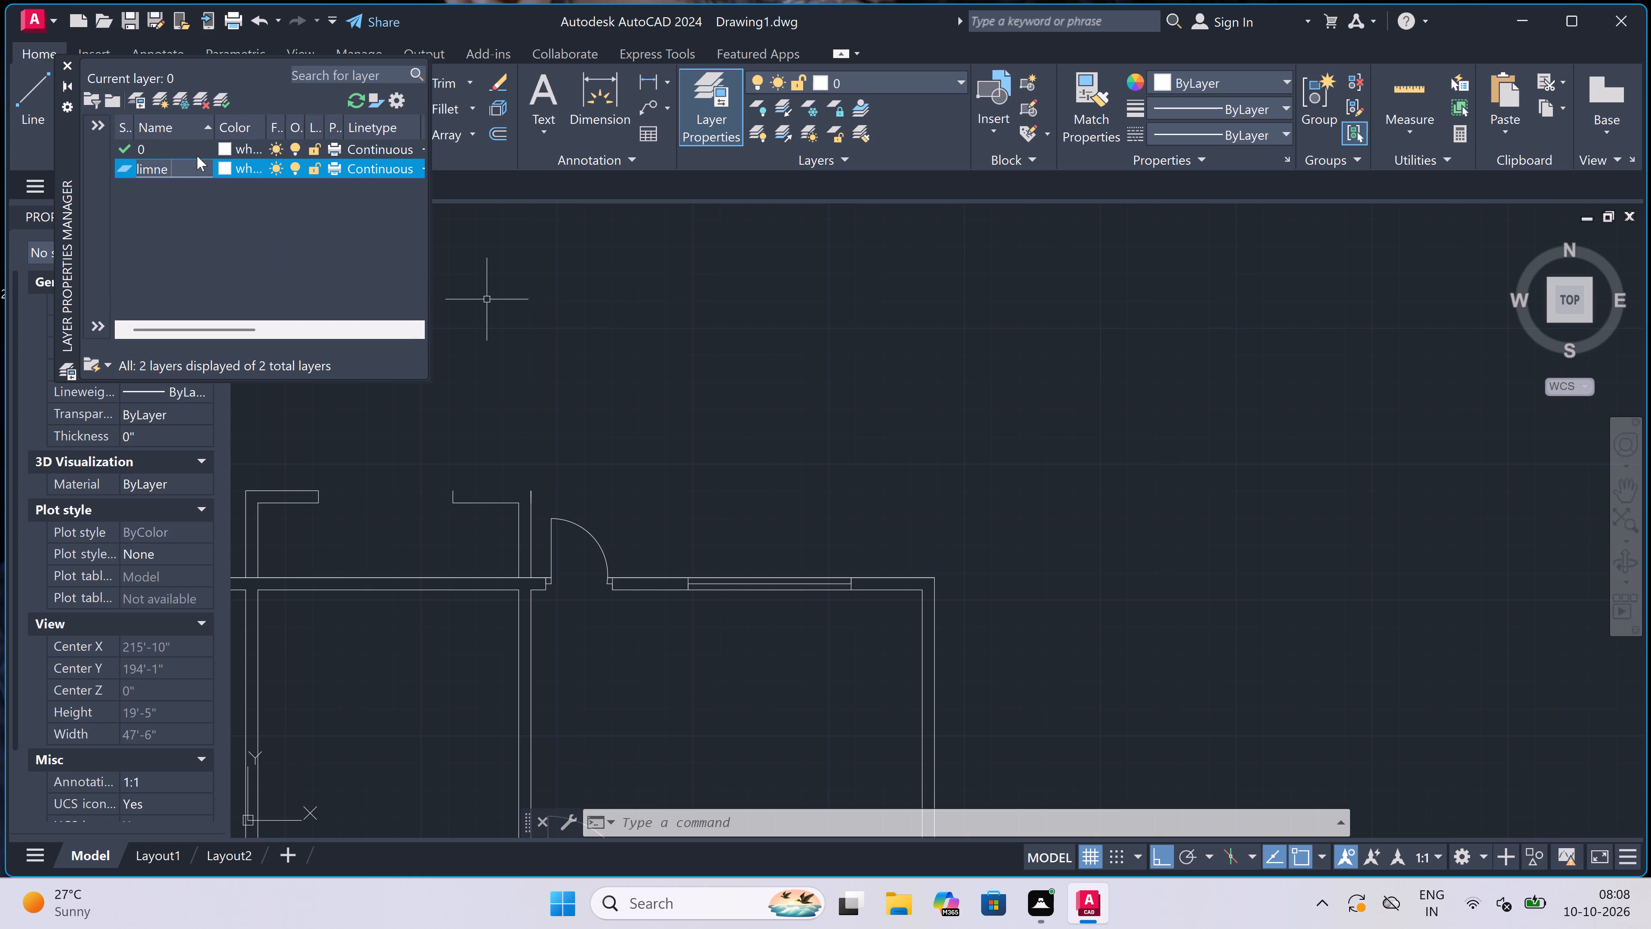
pyautogui.write('line')
pyautogui.press('space')
pyautogui.press('1')
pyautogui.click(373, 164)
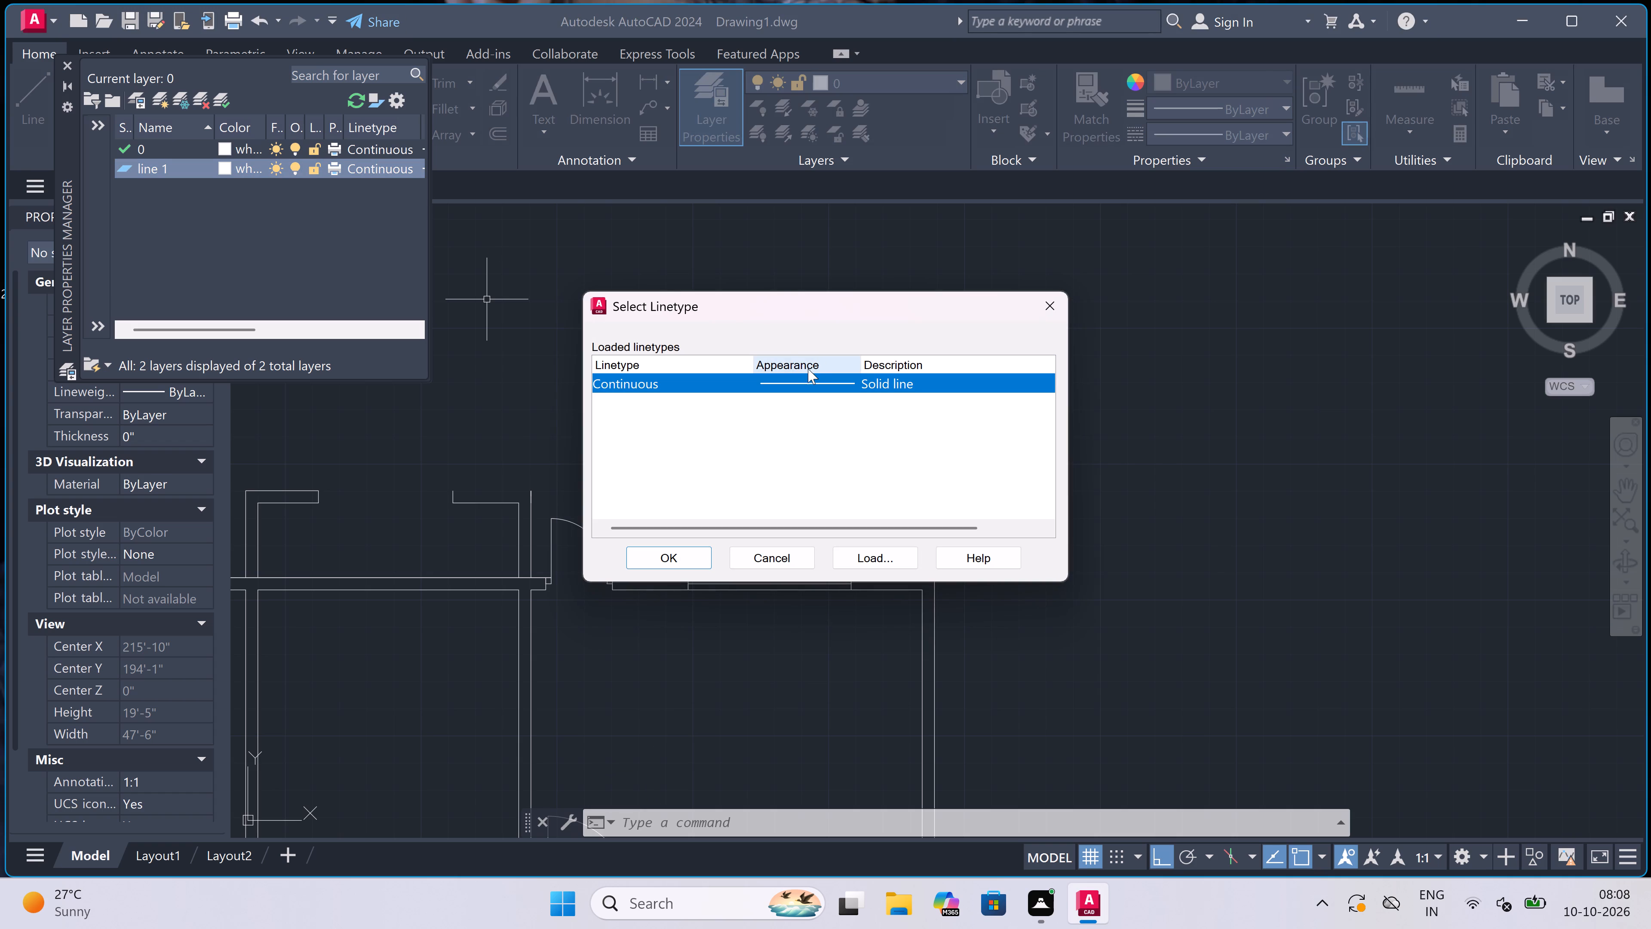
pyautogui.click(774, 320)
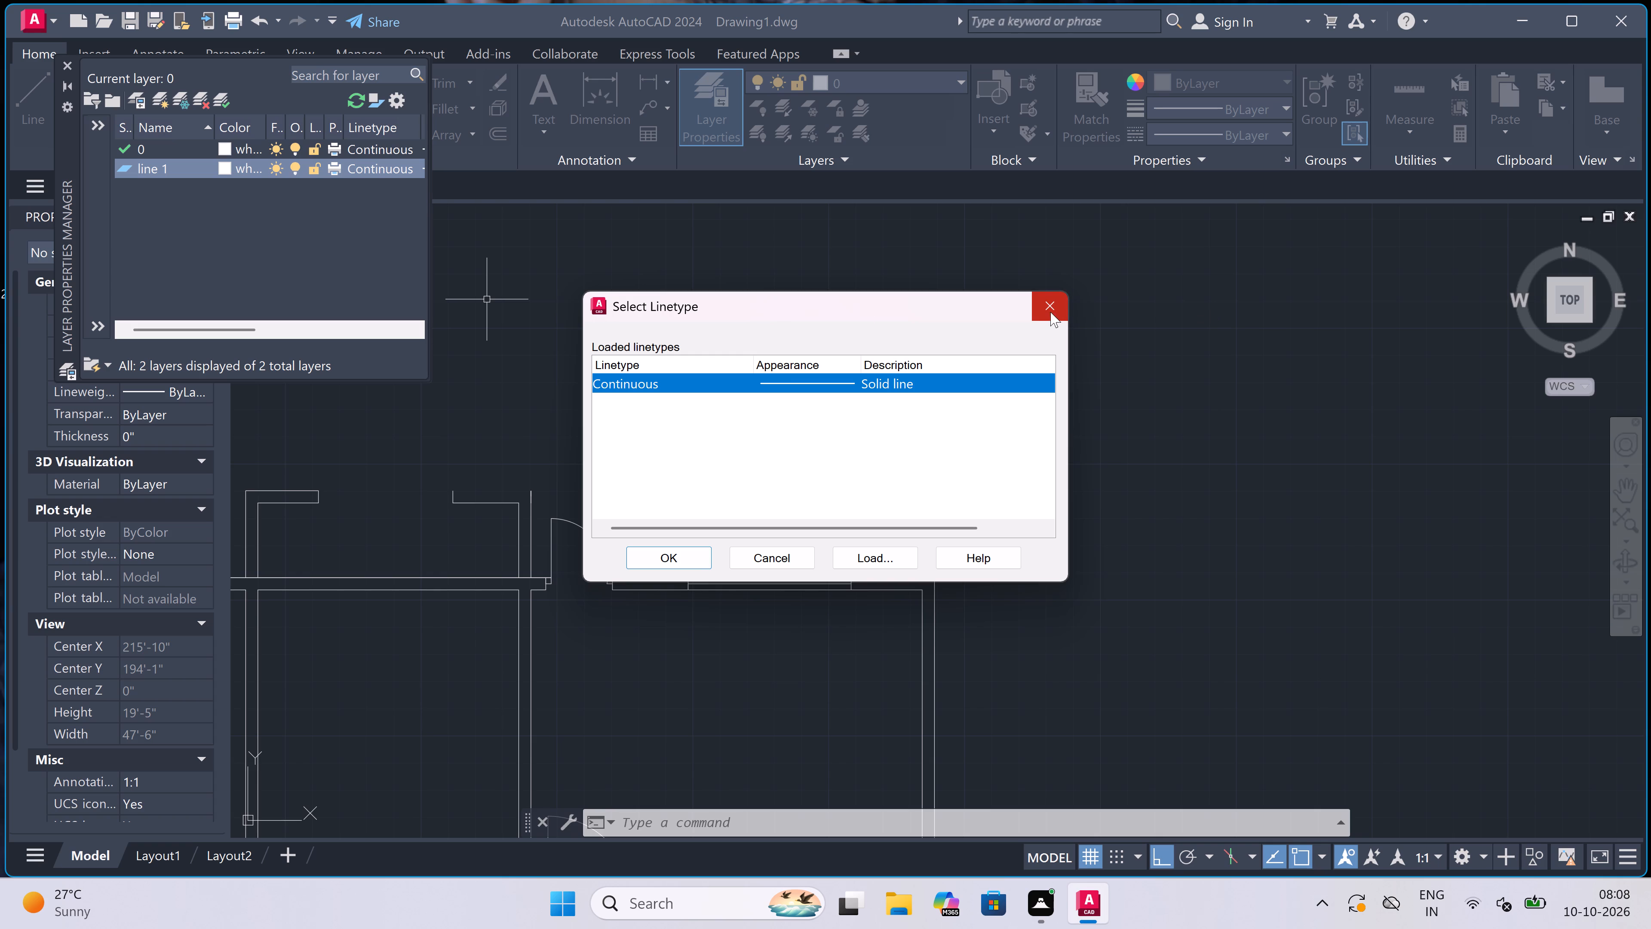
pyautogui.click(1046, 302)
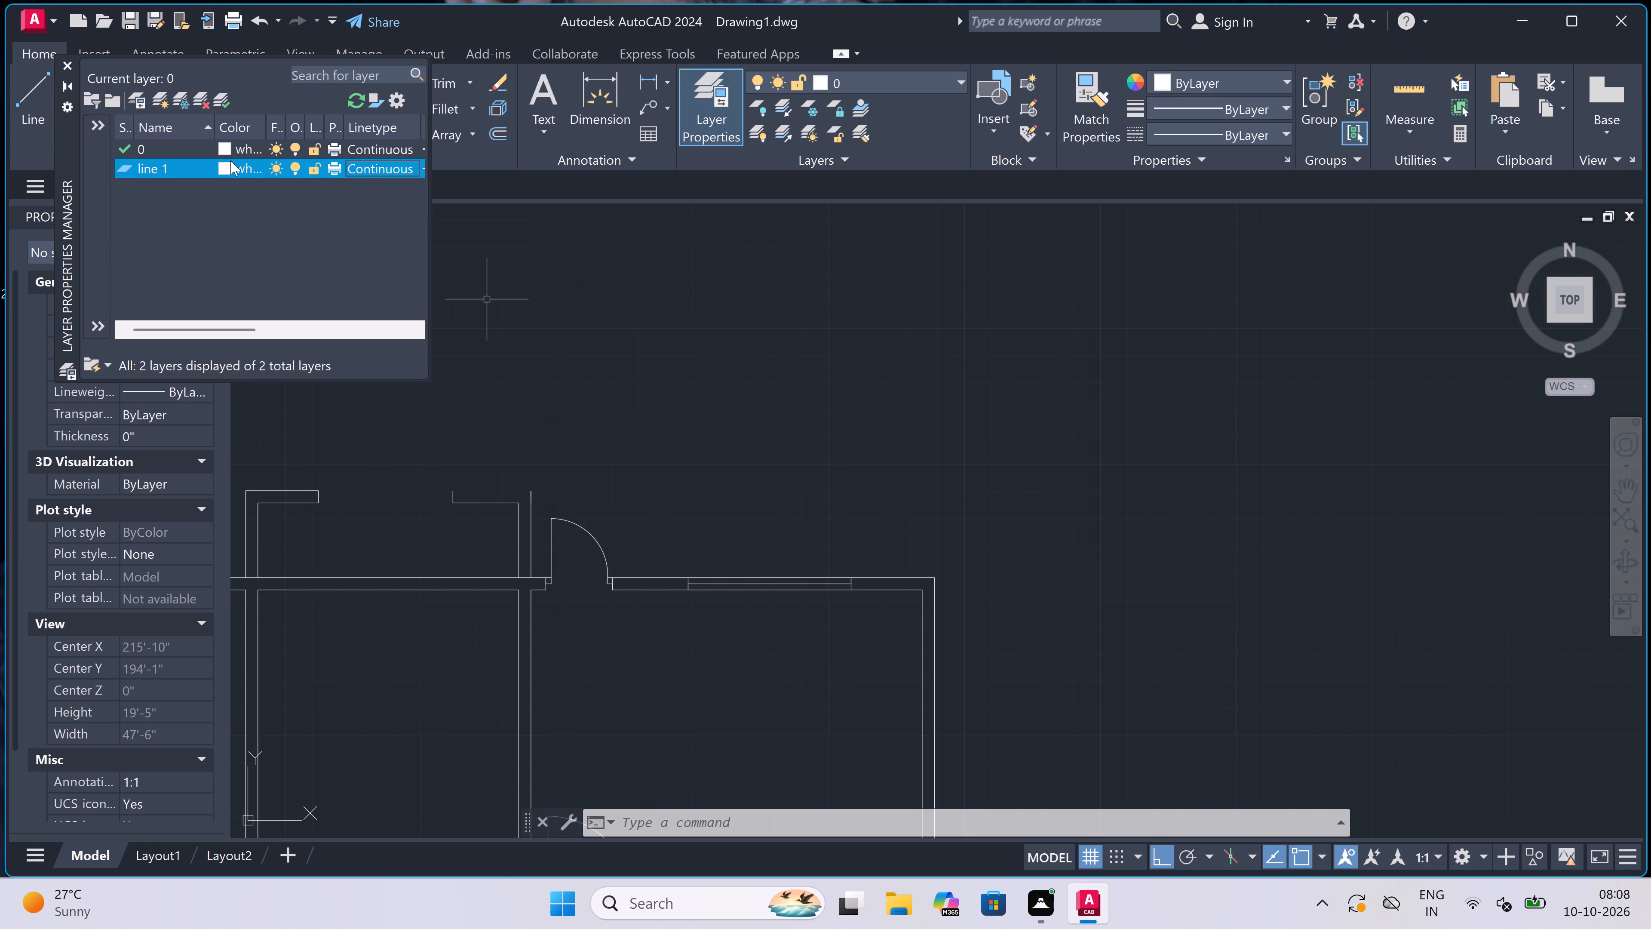
# Set the colour of layer line 1 to green index colour 80 and close the layer manager.
pyautogui.click(230, 162)
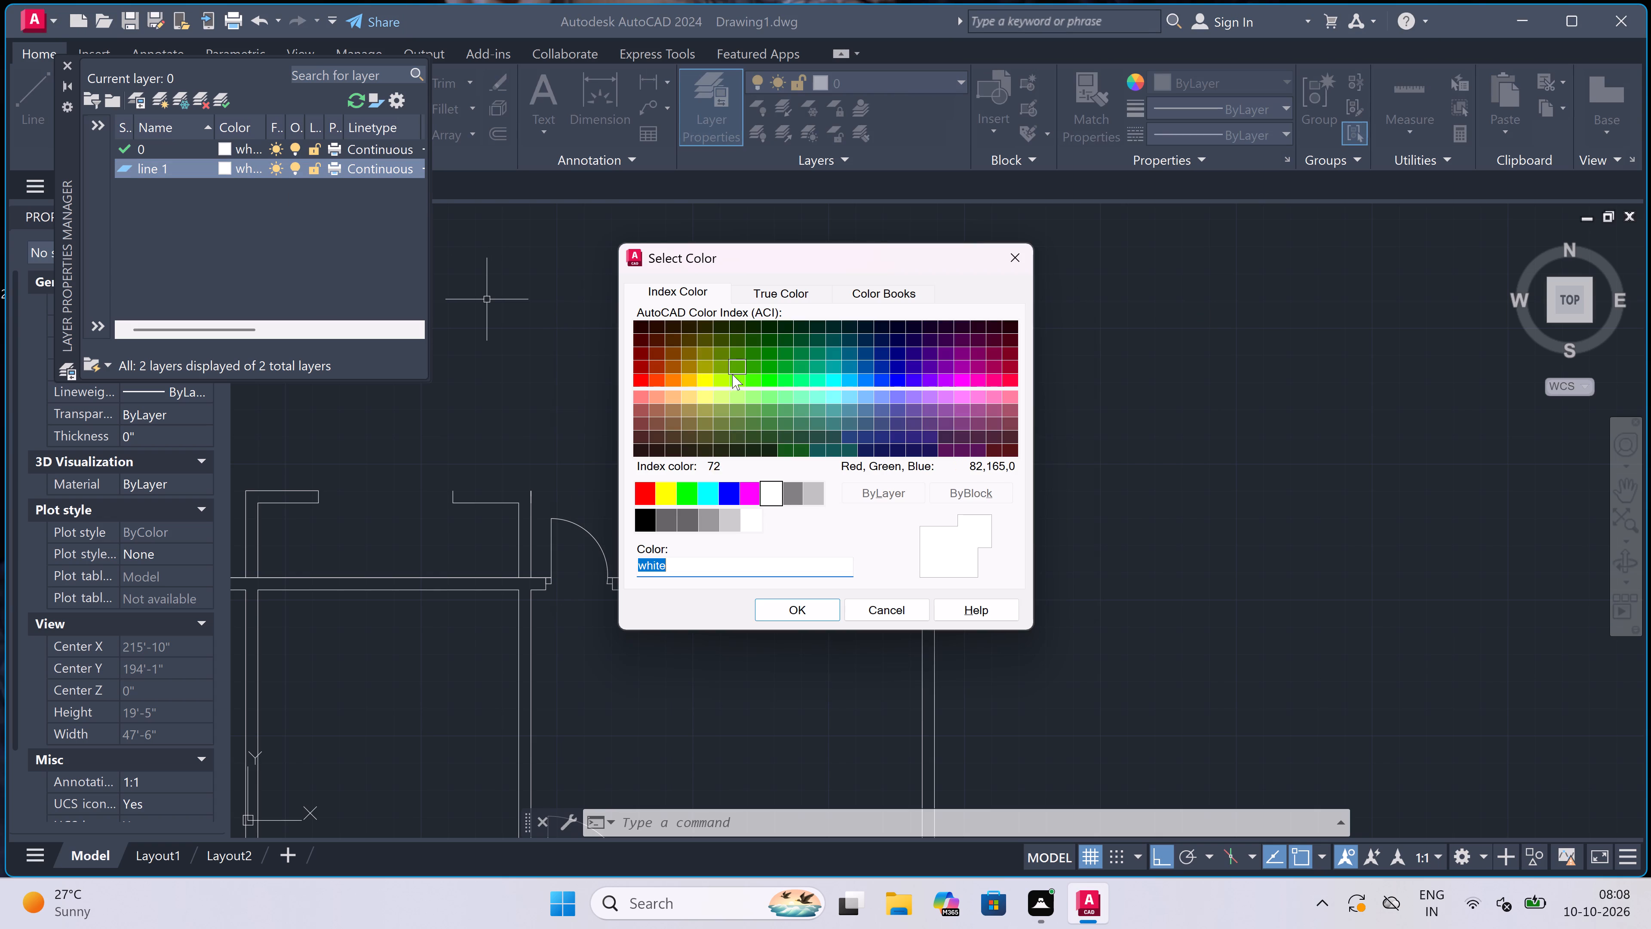
pyautogui.click(745, 375)
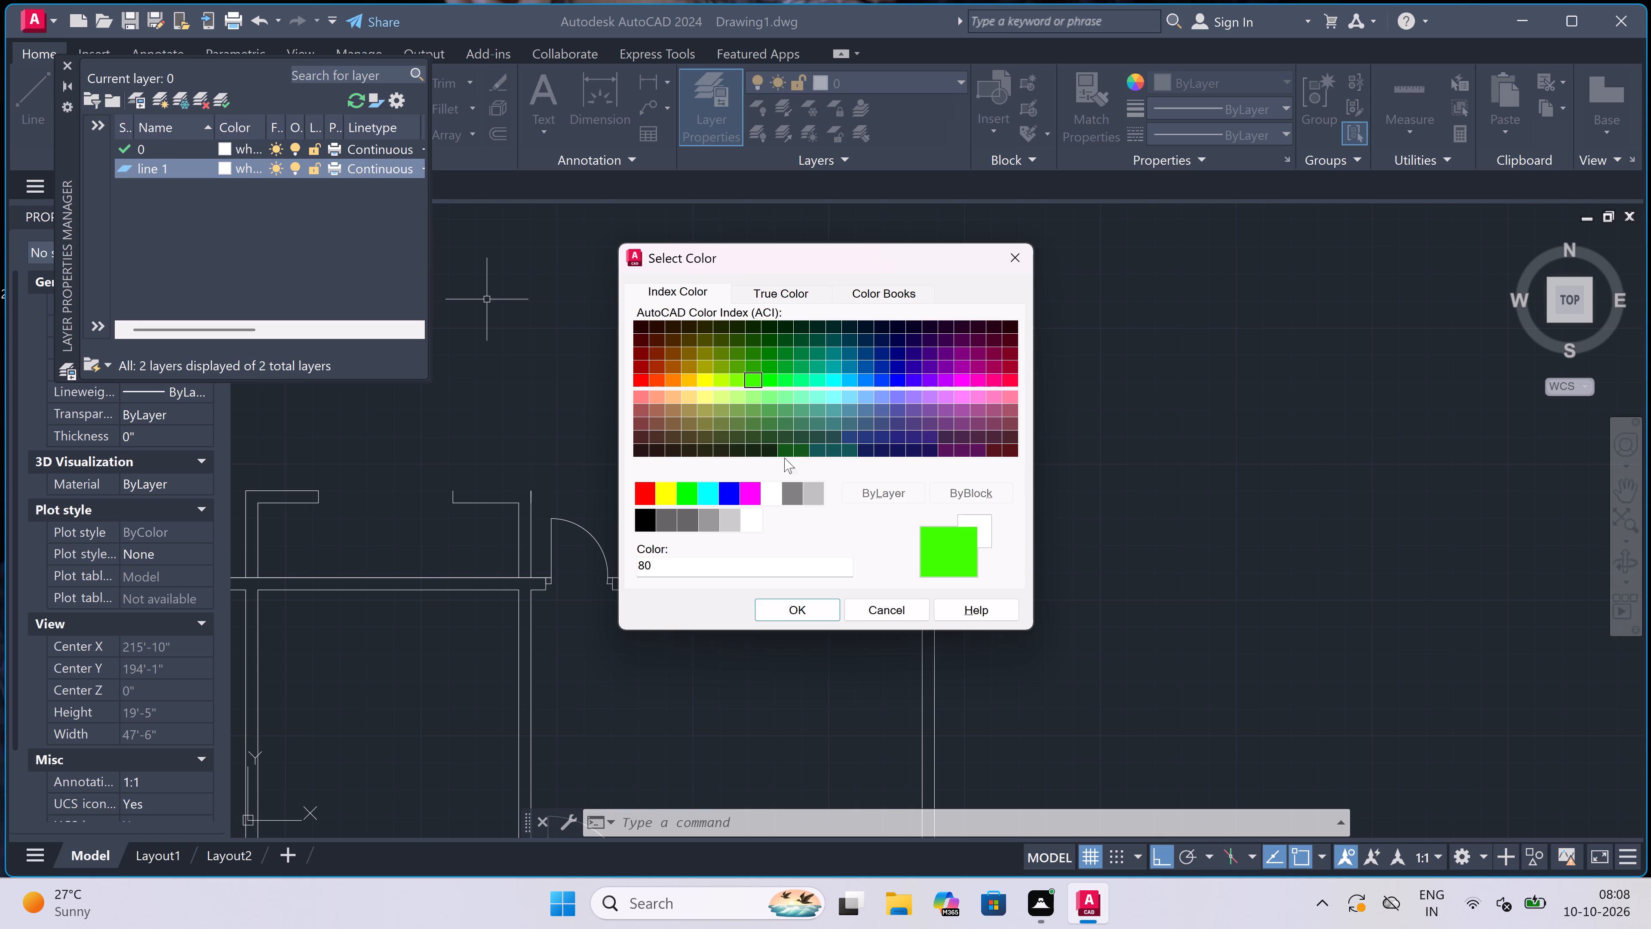
pyautogui.click(765, 382)
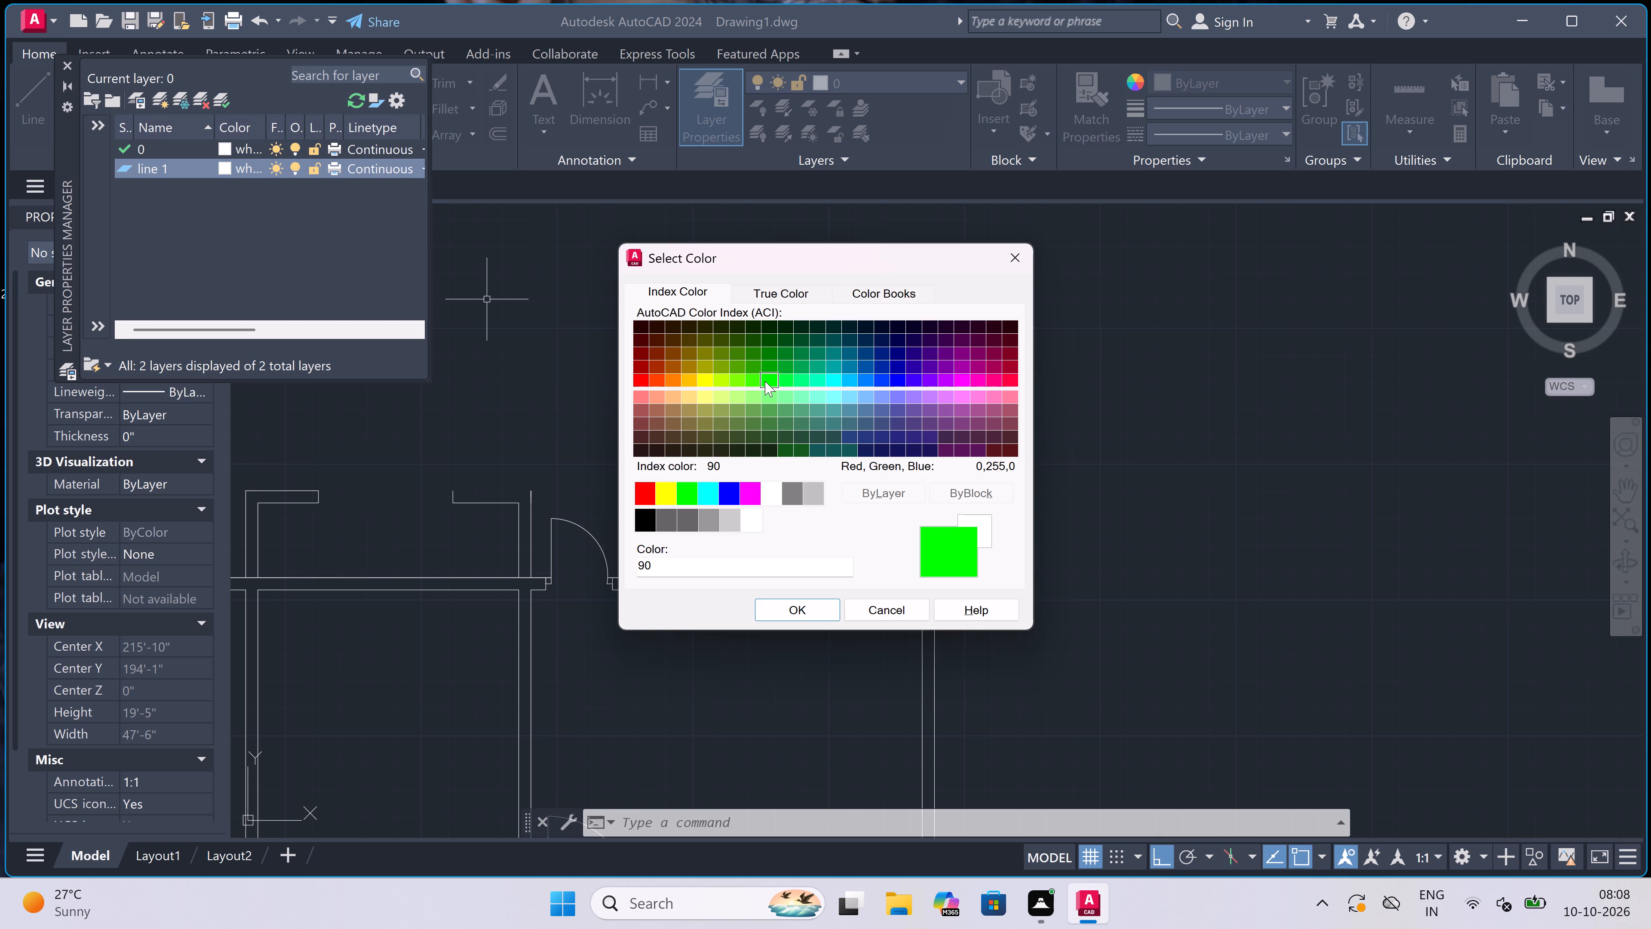
pyautogui.click(773, 391)
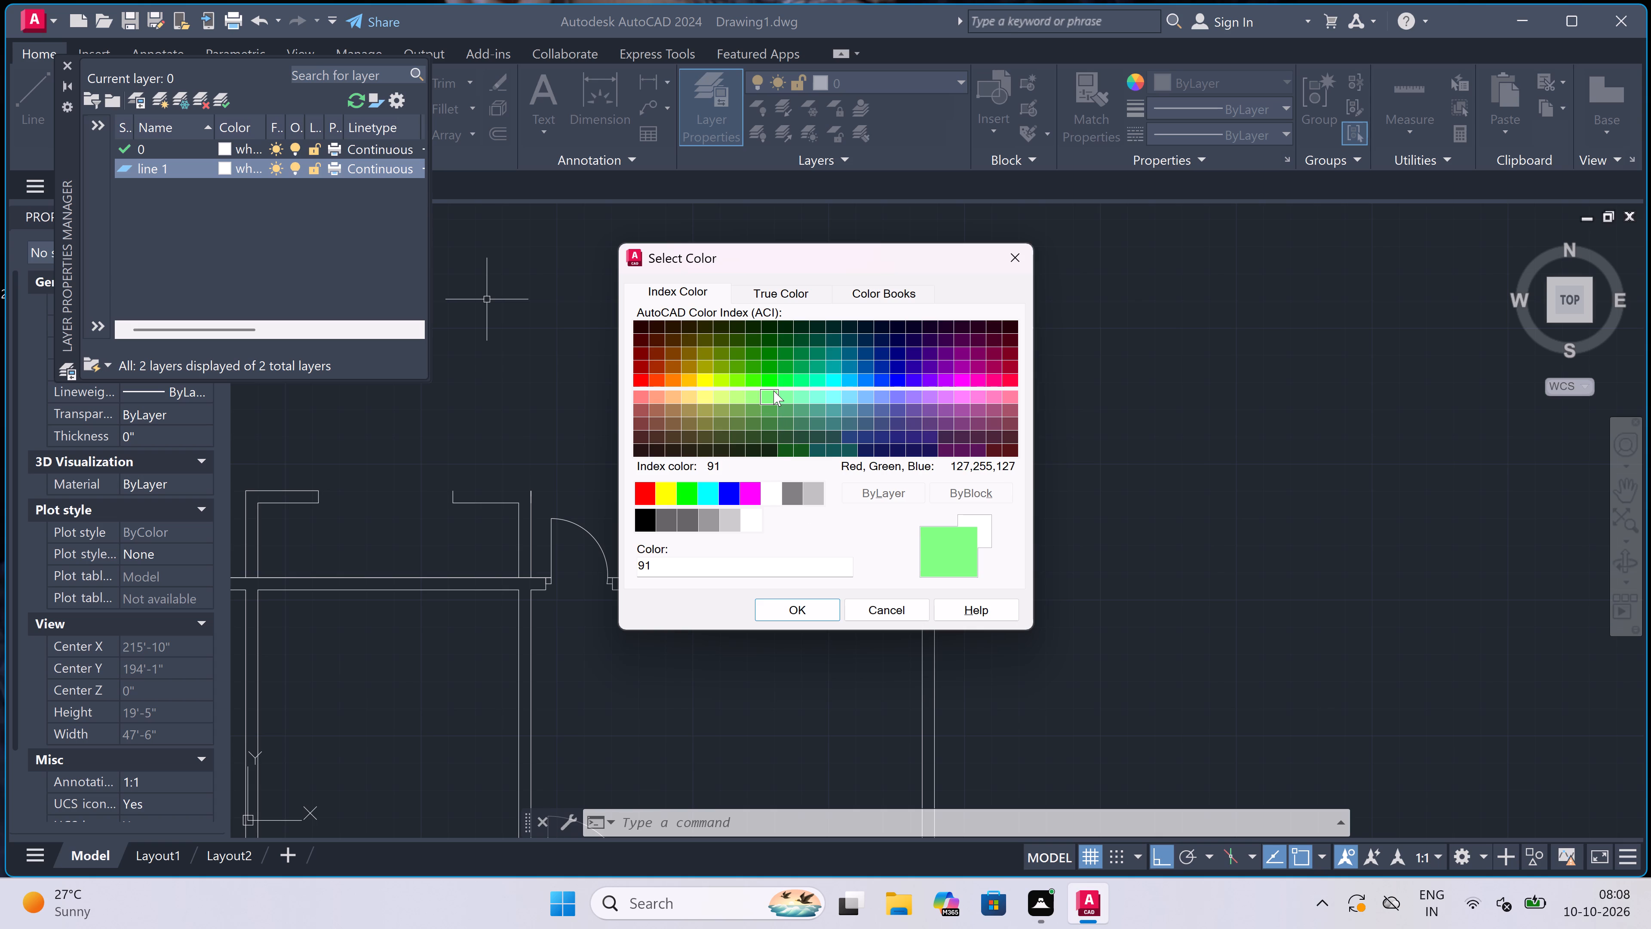
pyautogui.click(738, 376)
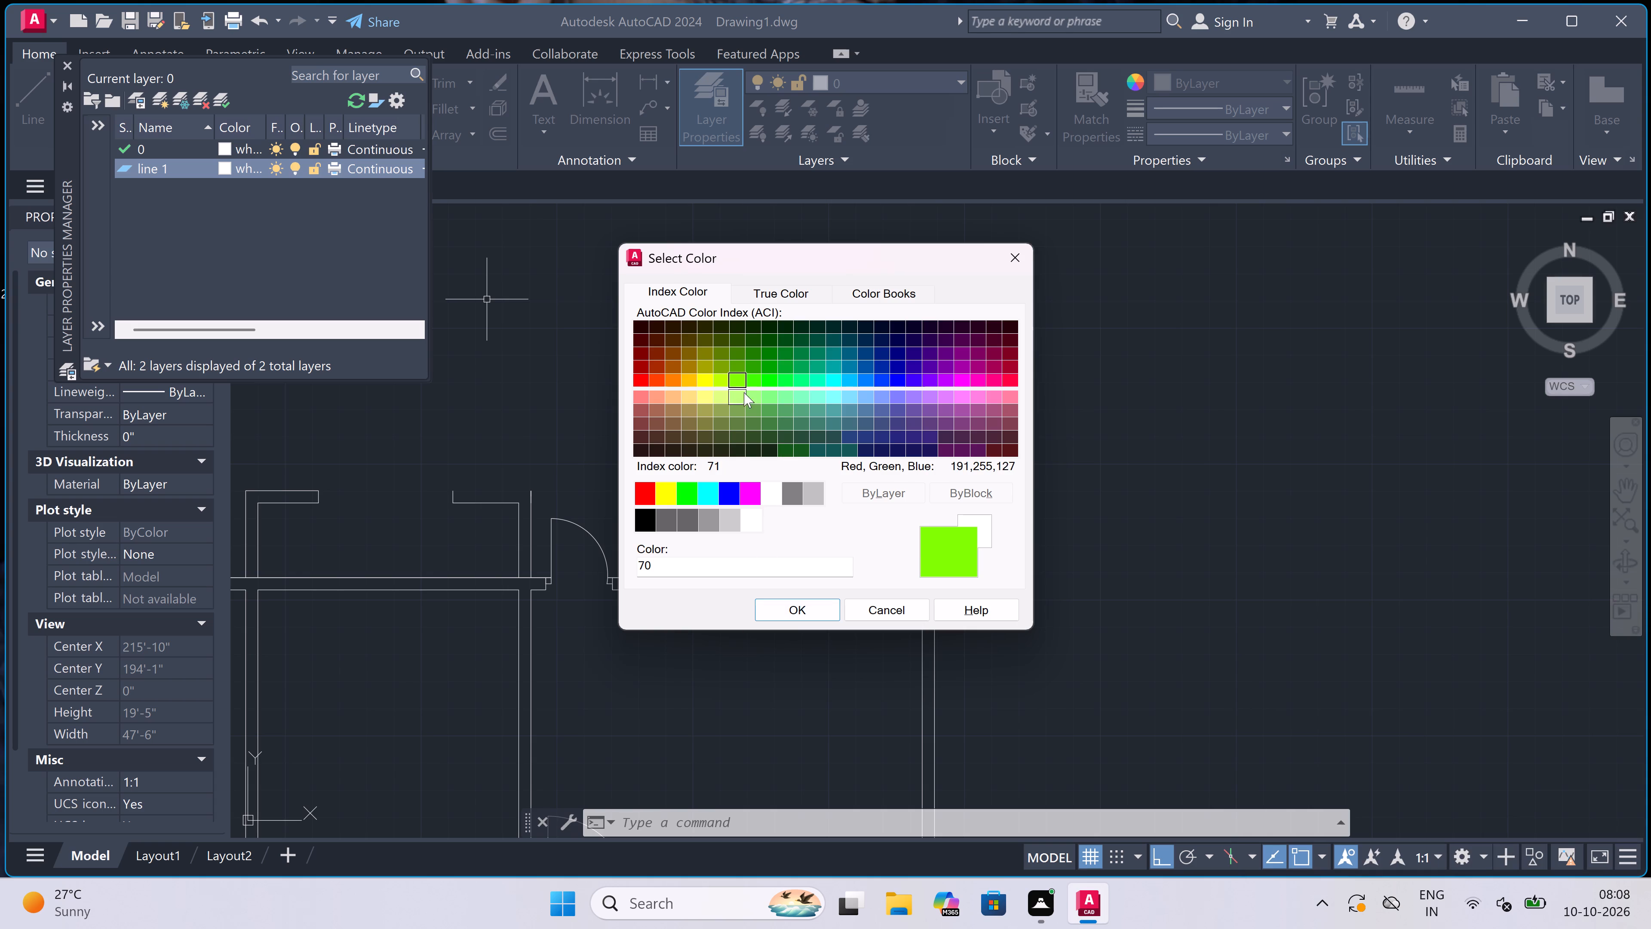
pyautogui.click(752, 377)
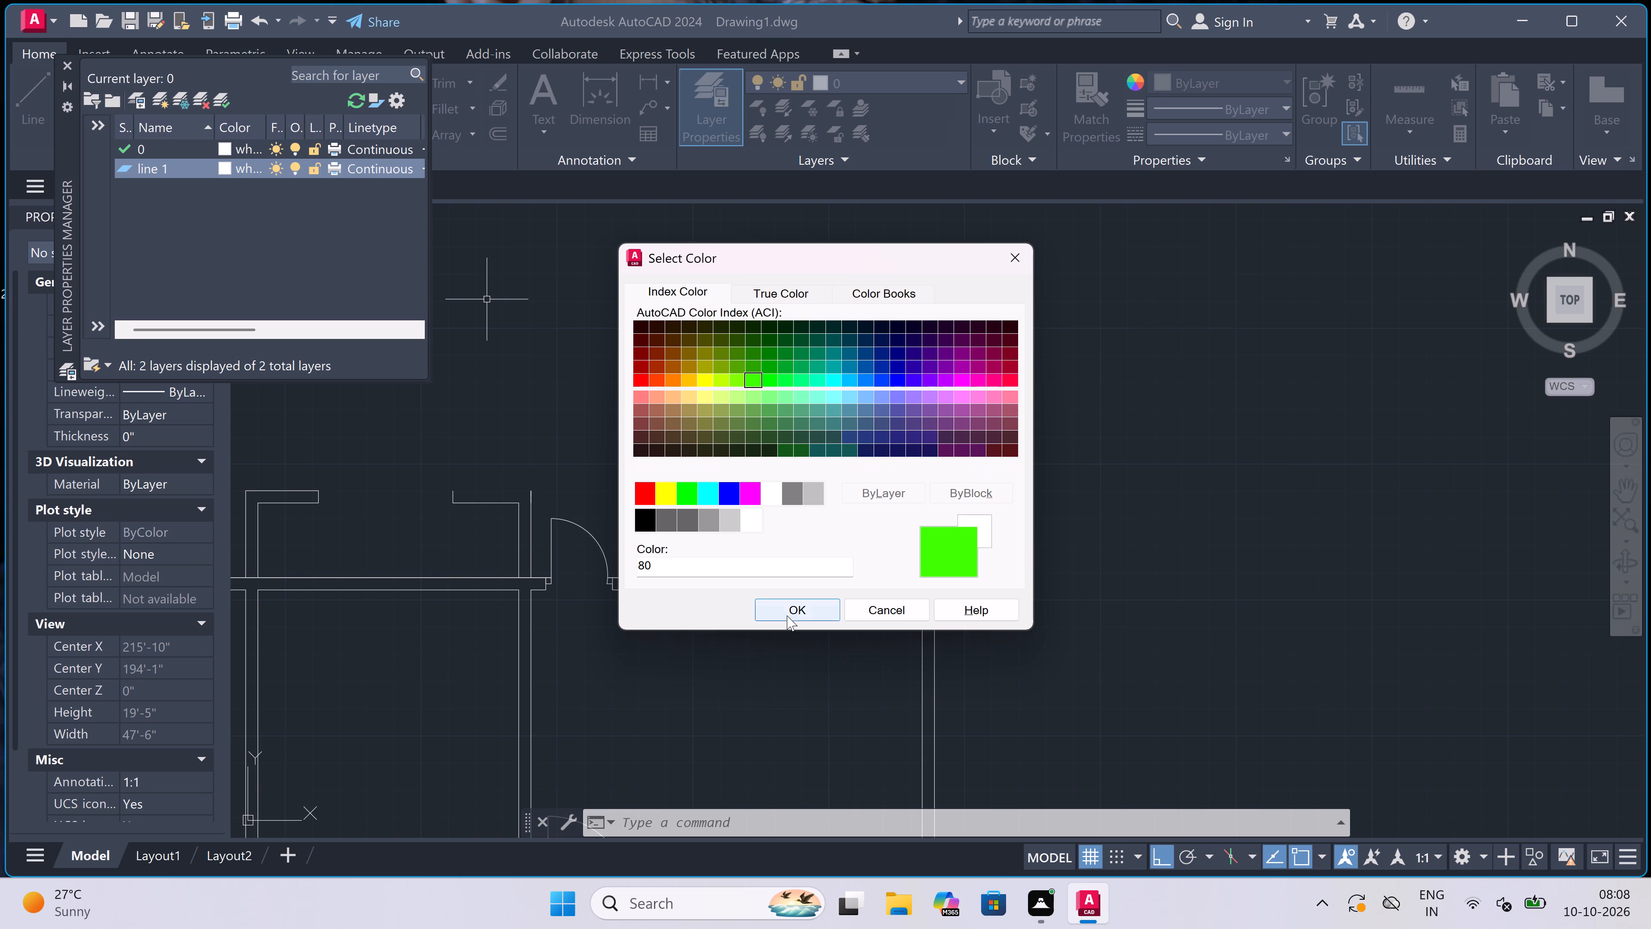
pyautogui.click(785, 600)
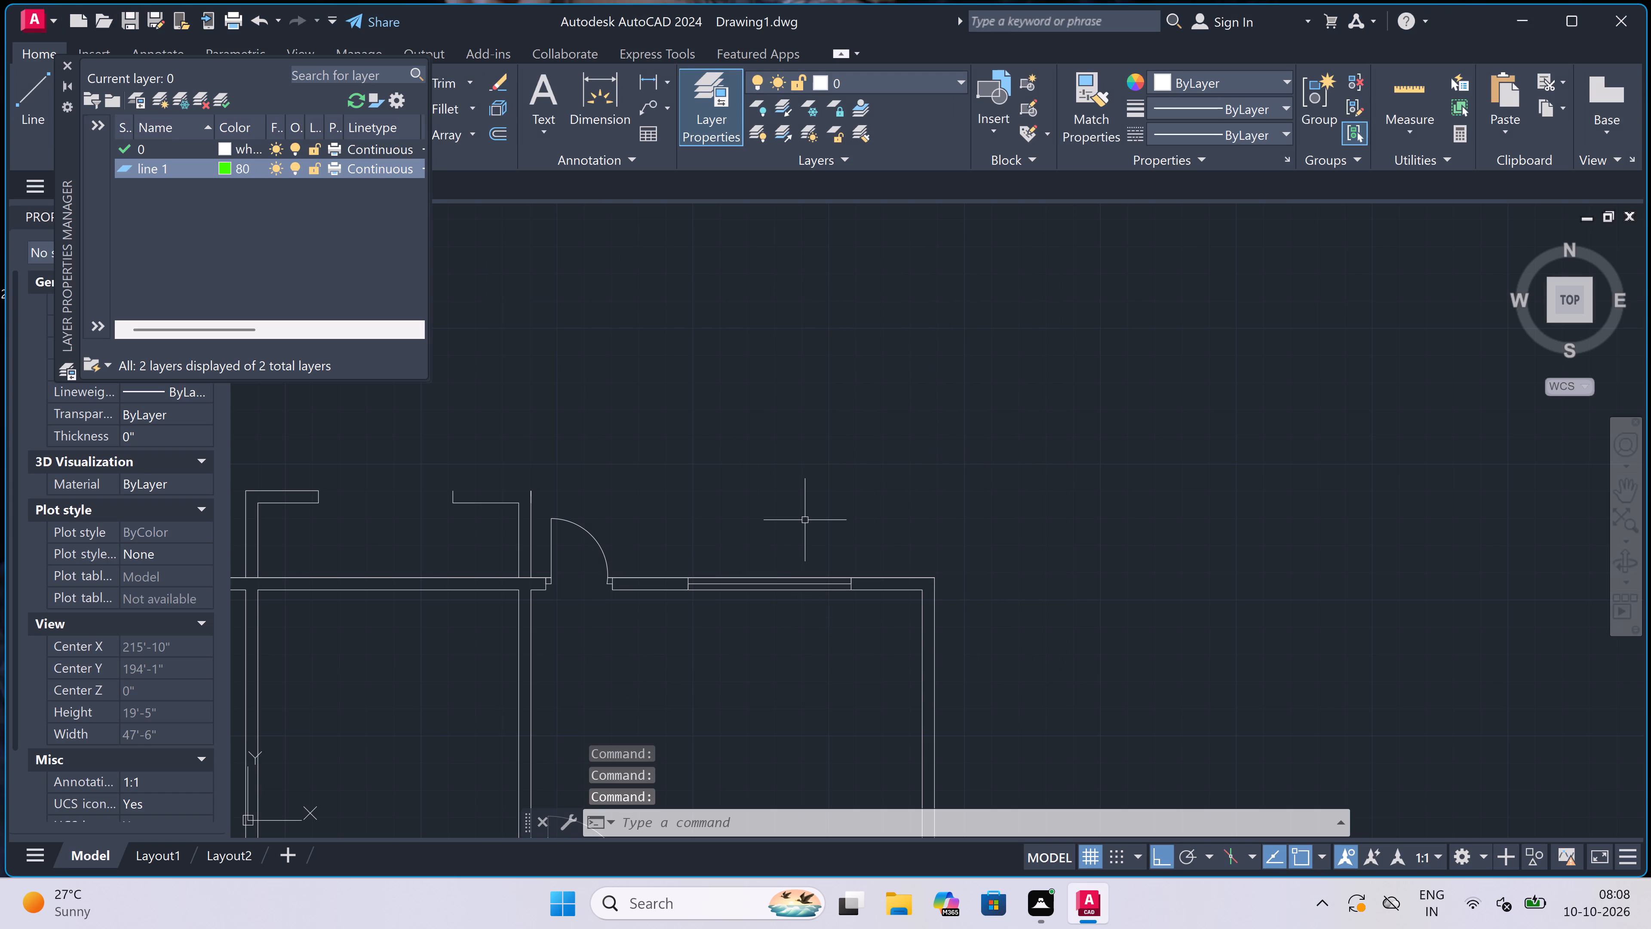
pyautogui.scroll(-2, 811, 514)
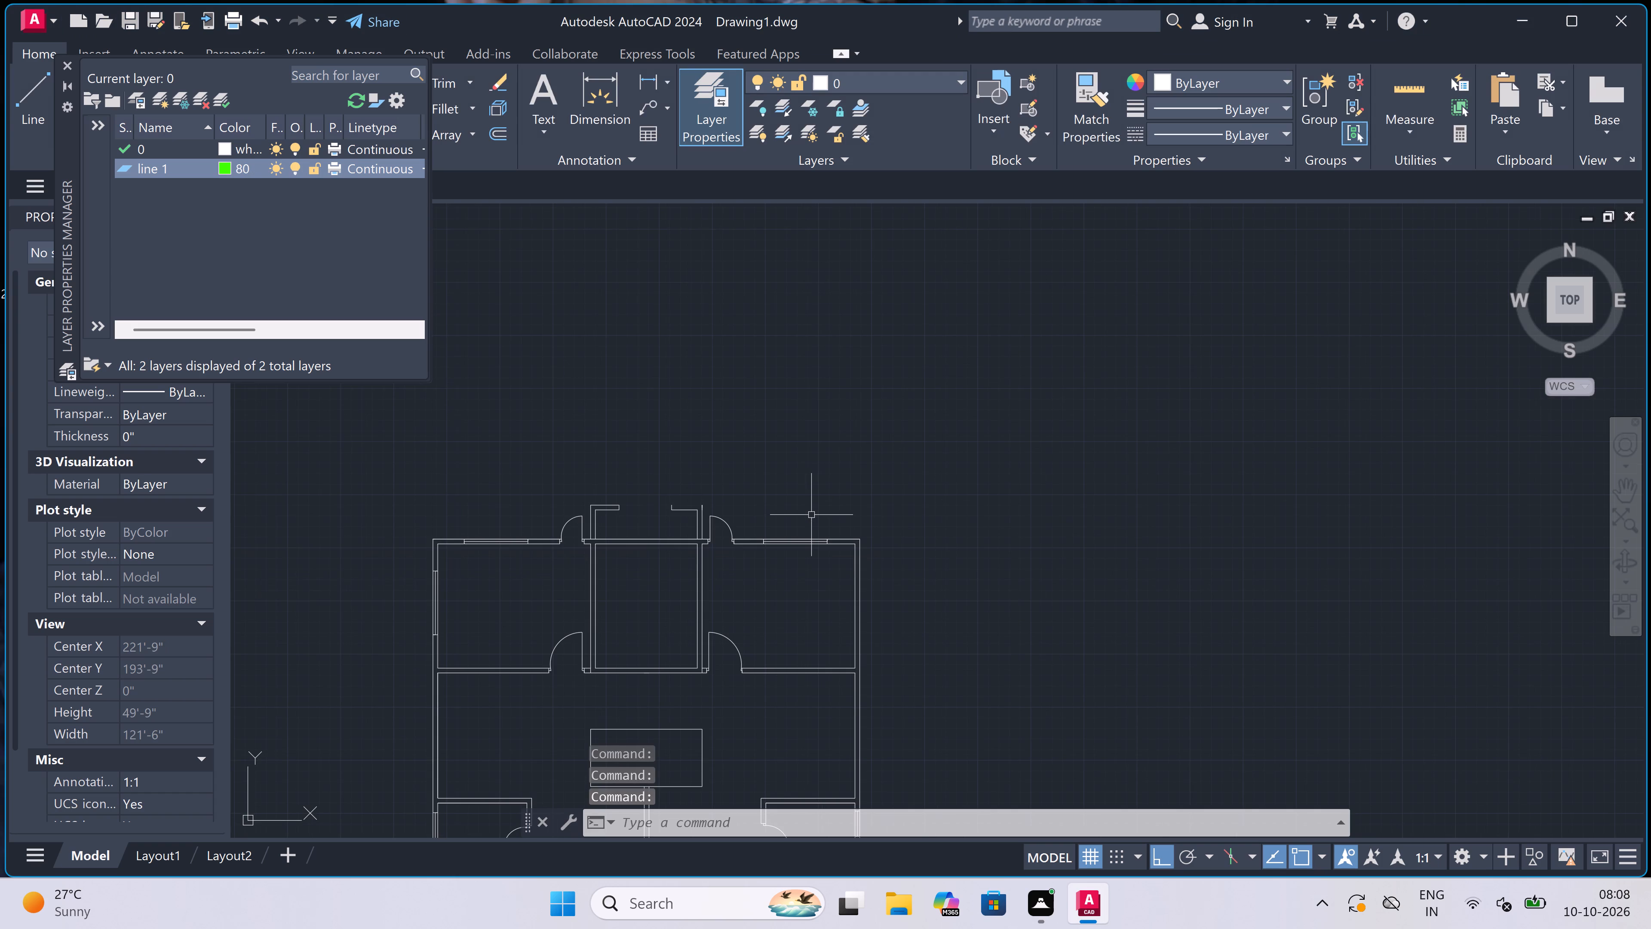
pyautogui.scroll(1, 814, 519)
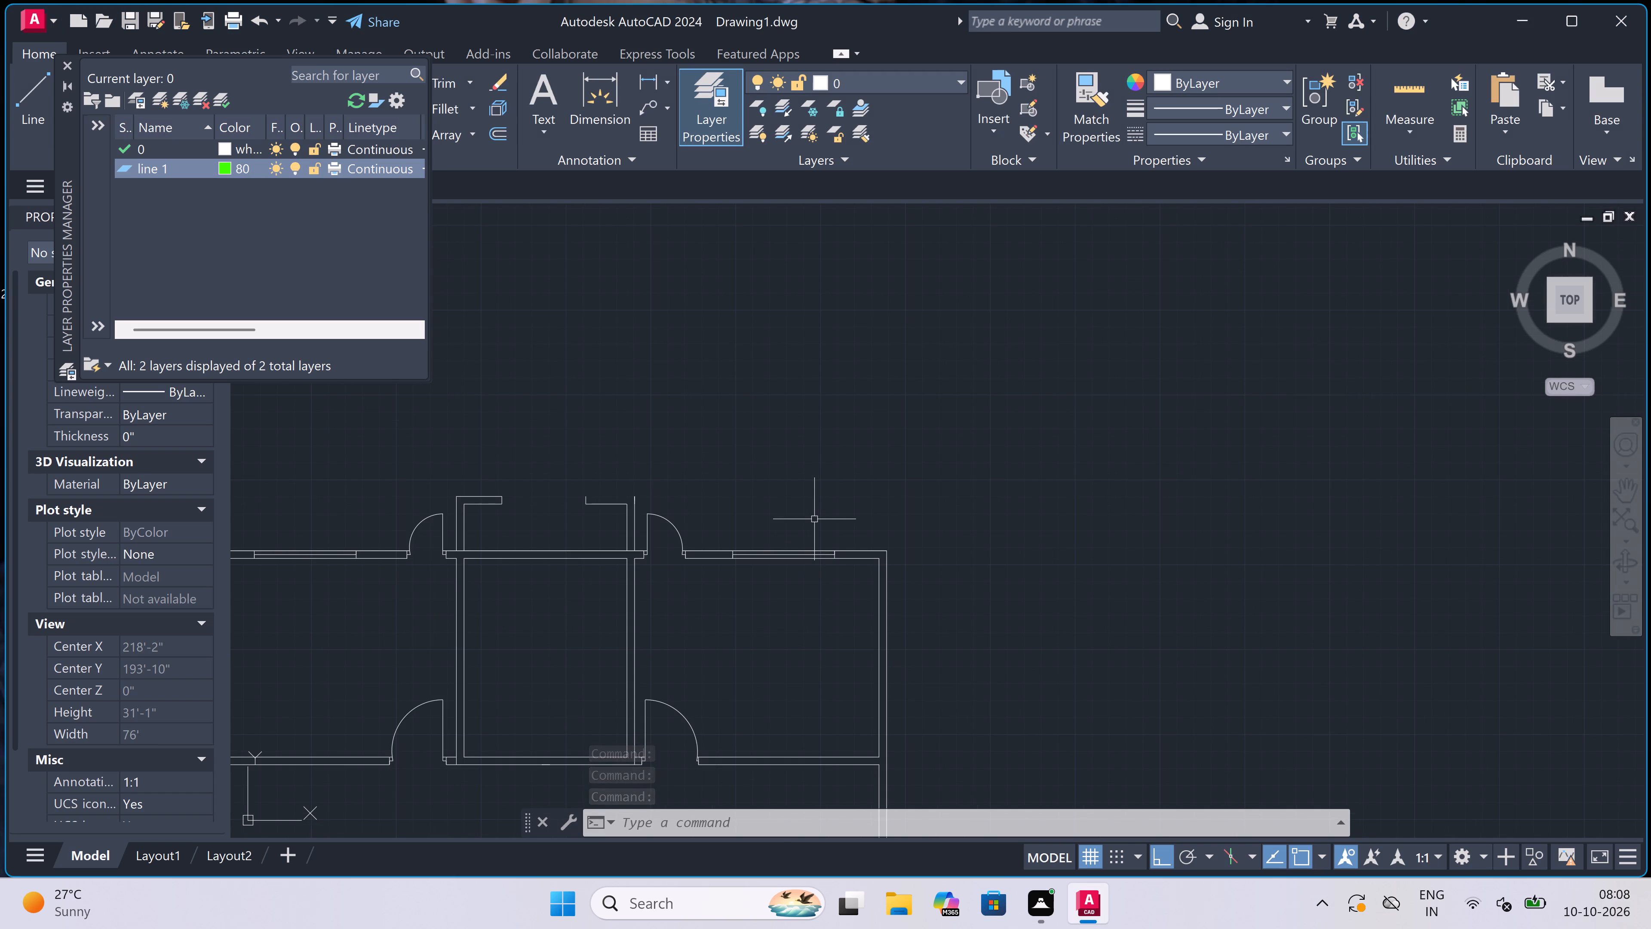
pyautogui.scroll(-1, 642, 429)
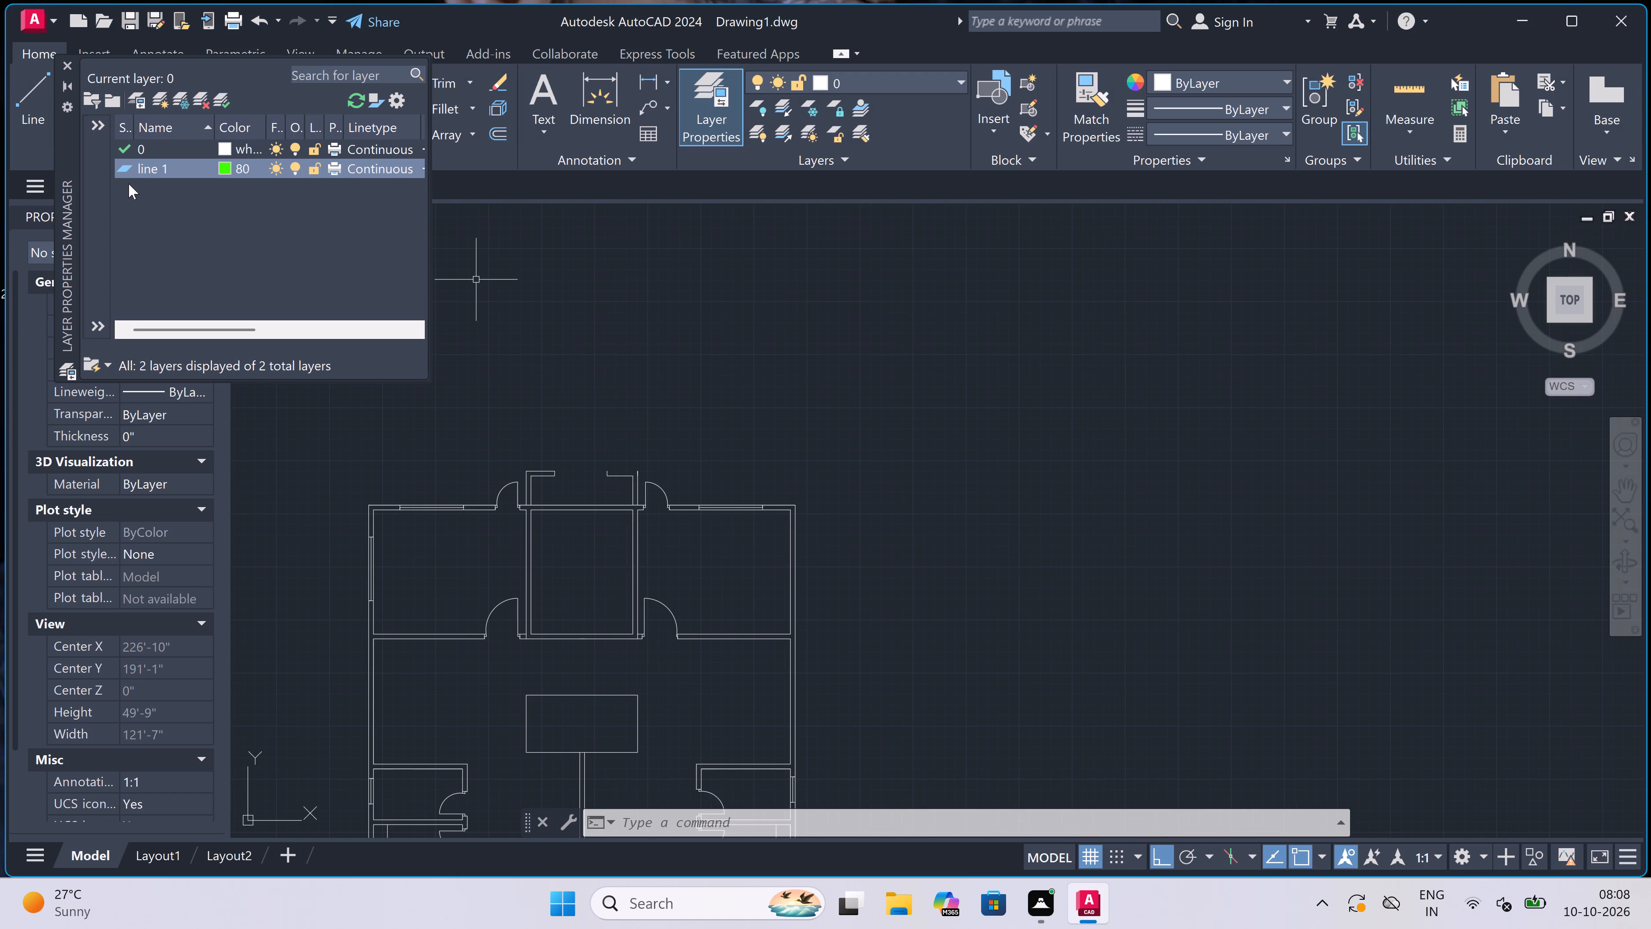
pyautogui.doubleClick(67, 62)
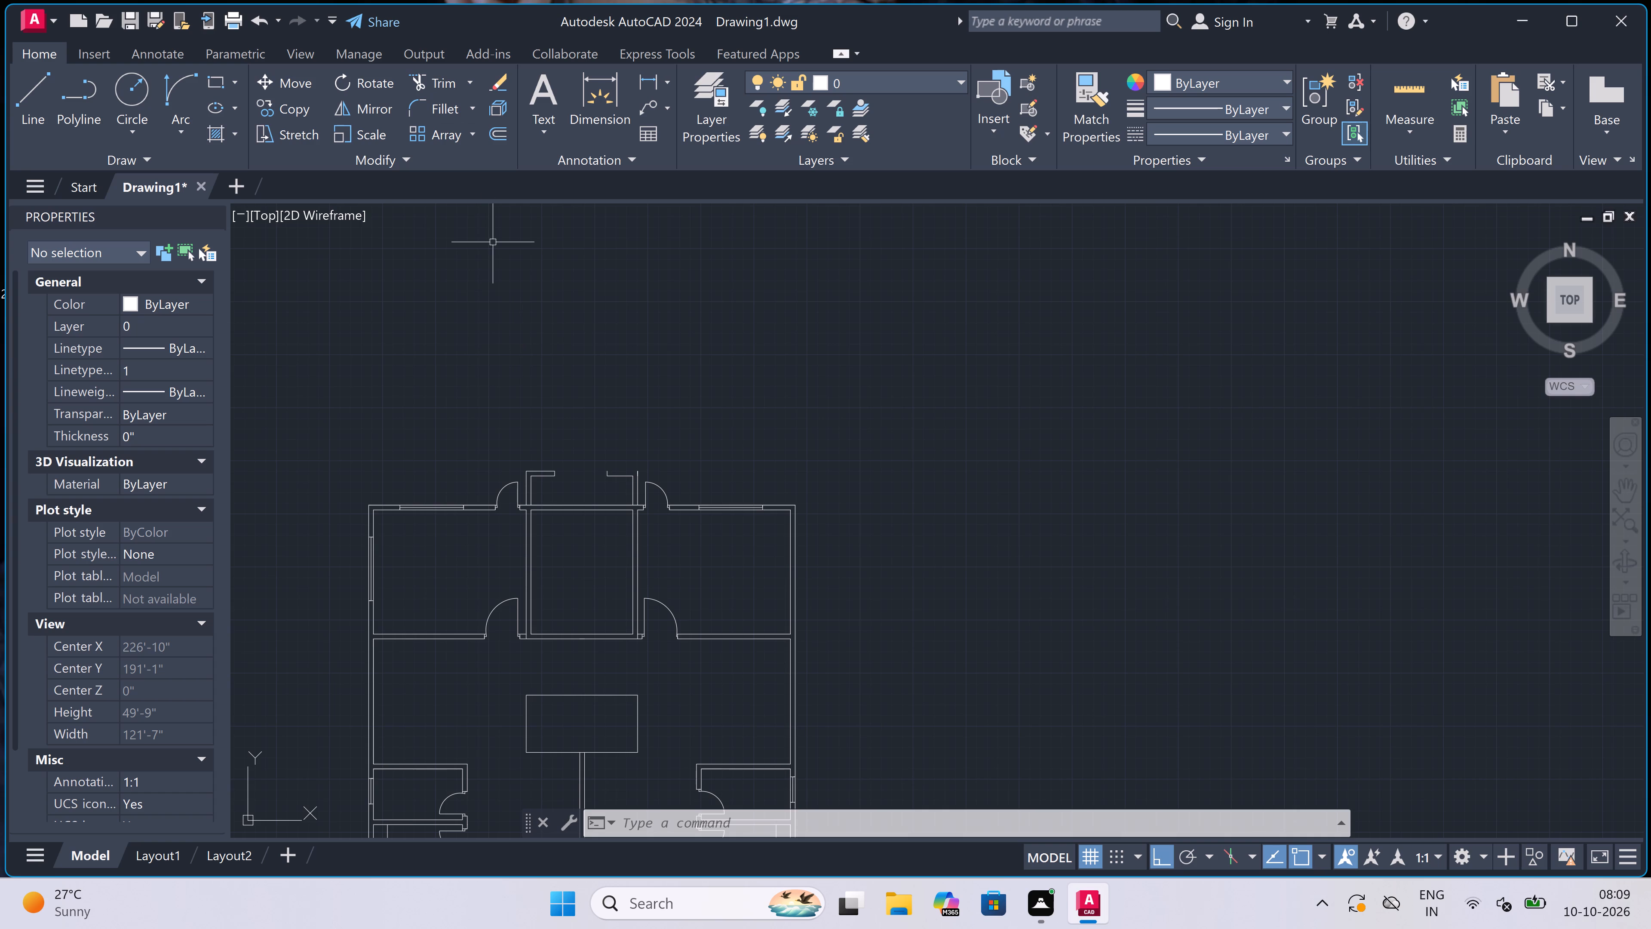
# Draw the missing horizontal top line of the short wall return beside the upper-right door, joining its end cap to the outer vertical line.
pyautogui.scroll(4, 611, 472)
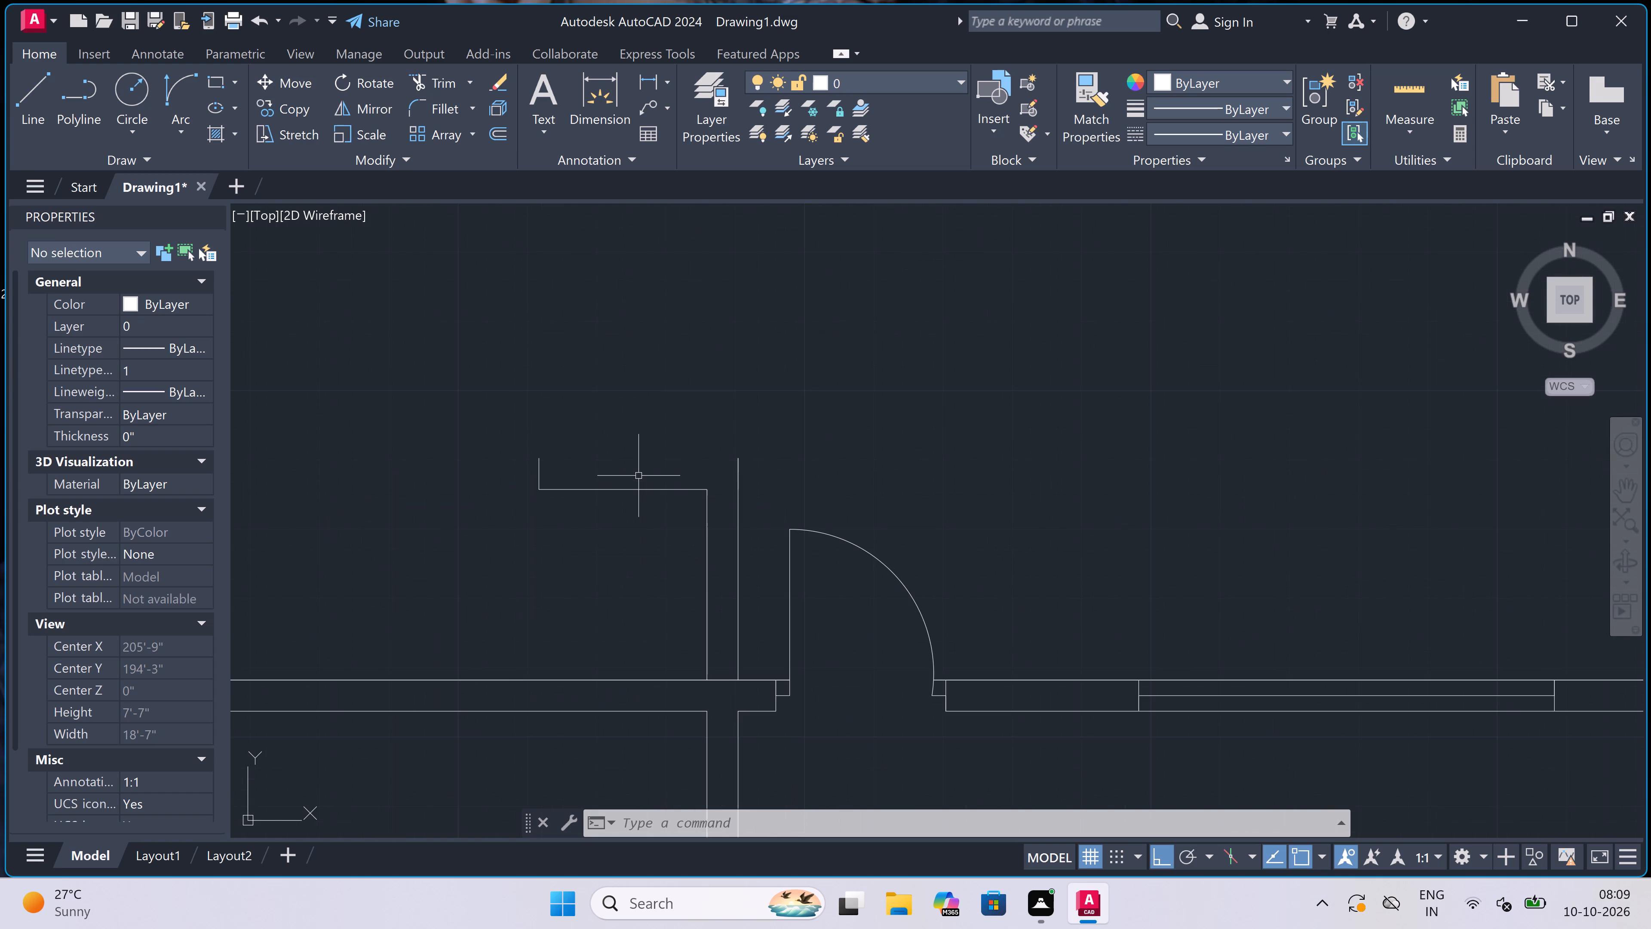
pyautogui.press('space')
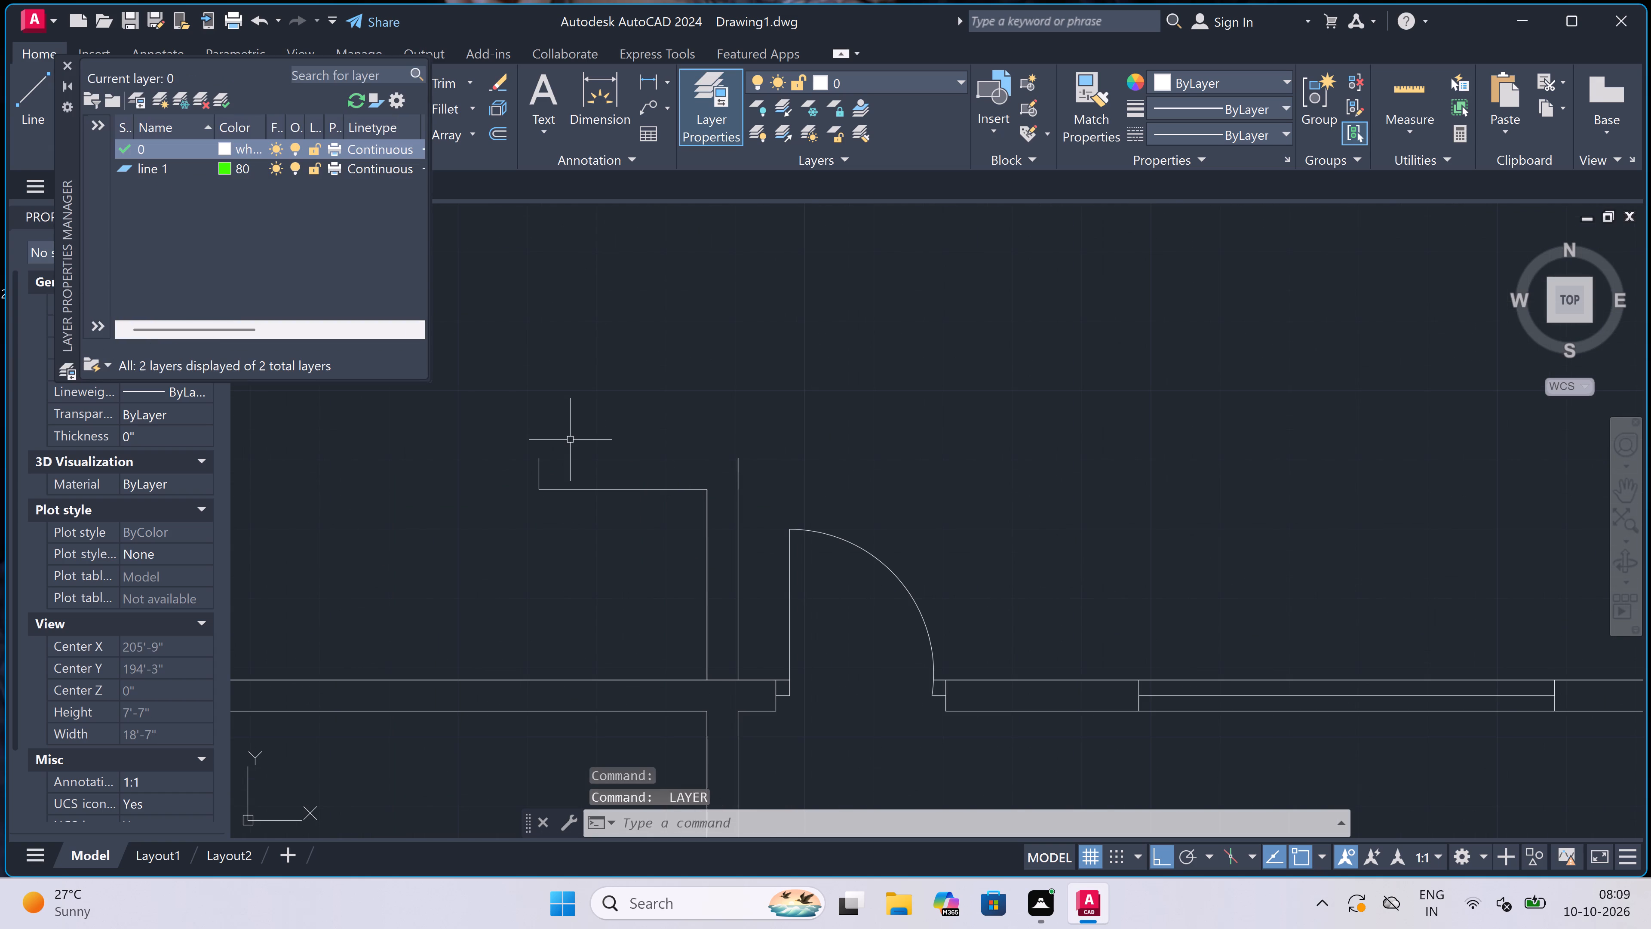
pyautogui.press('Escape')
pyautogui.write('l')
pyautogui.press('space')
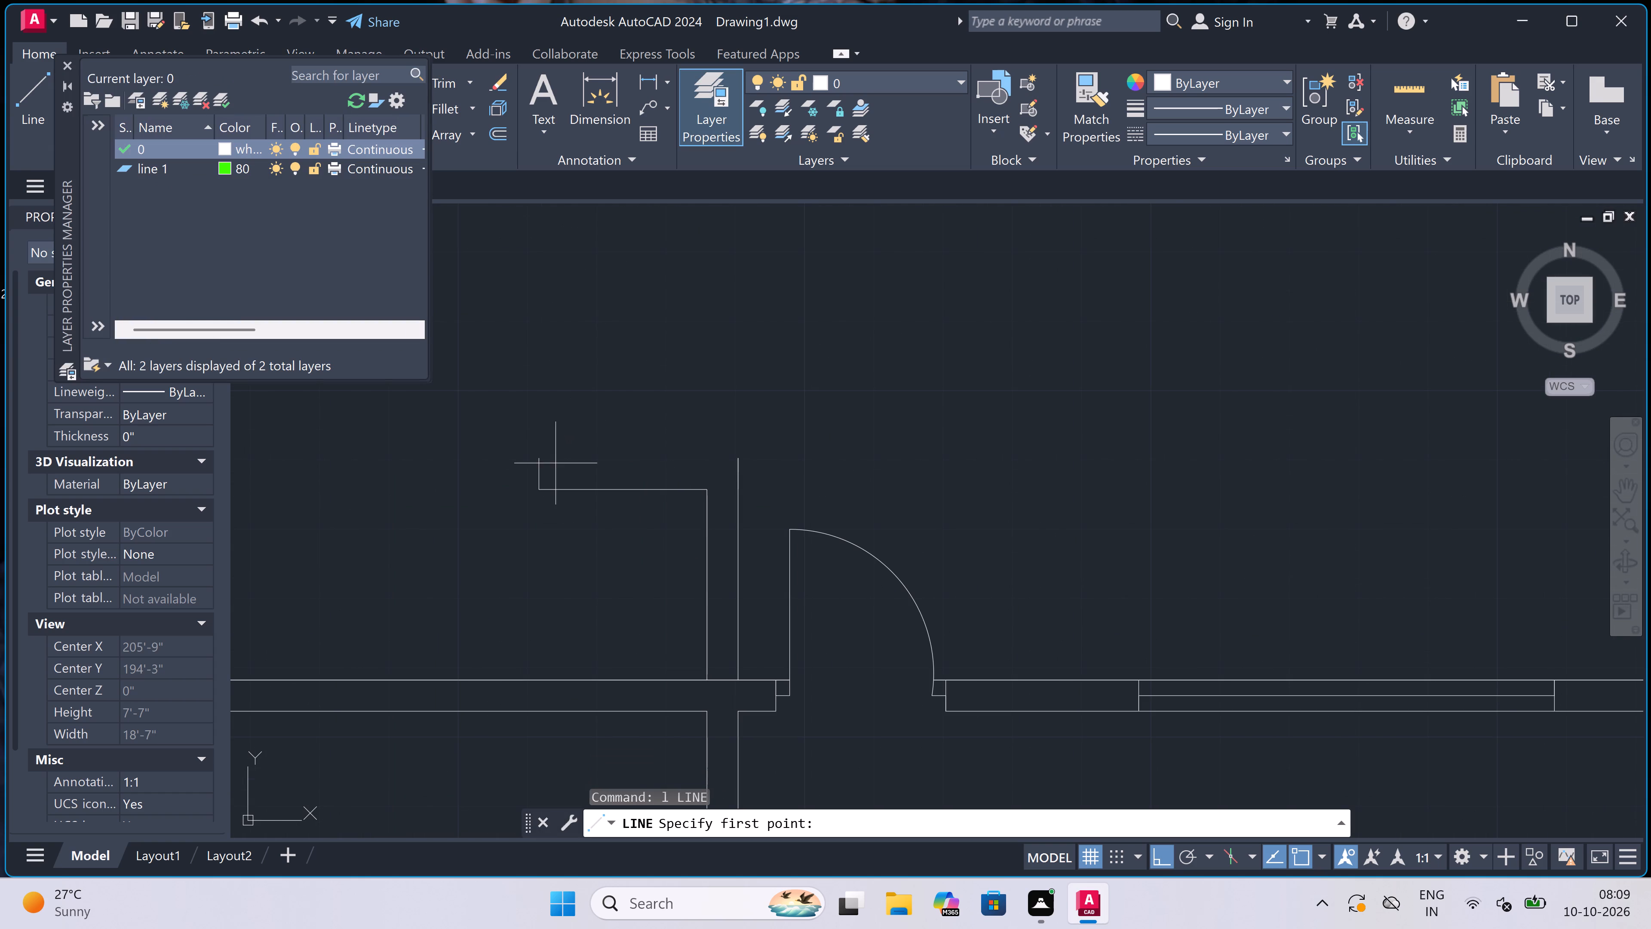
pyautogui.click(548, 460)
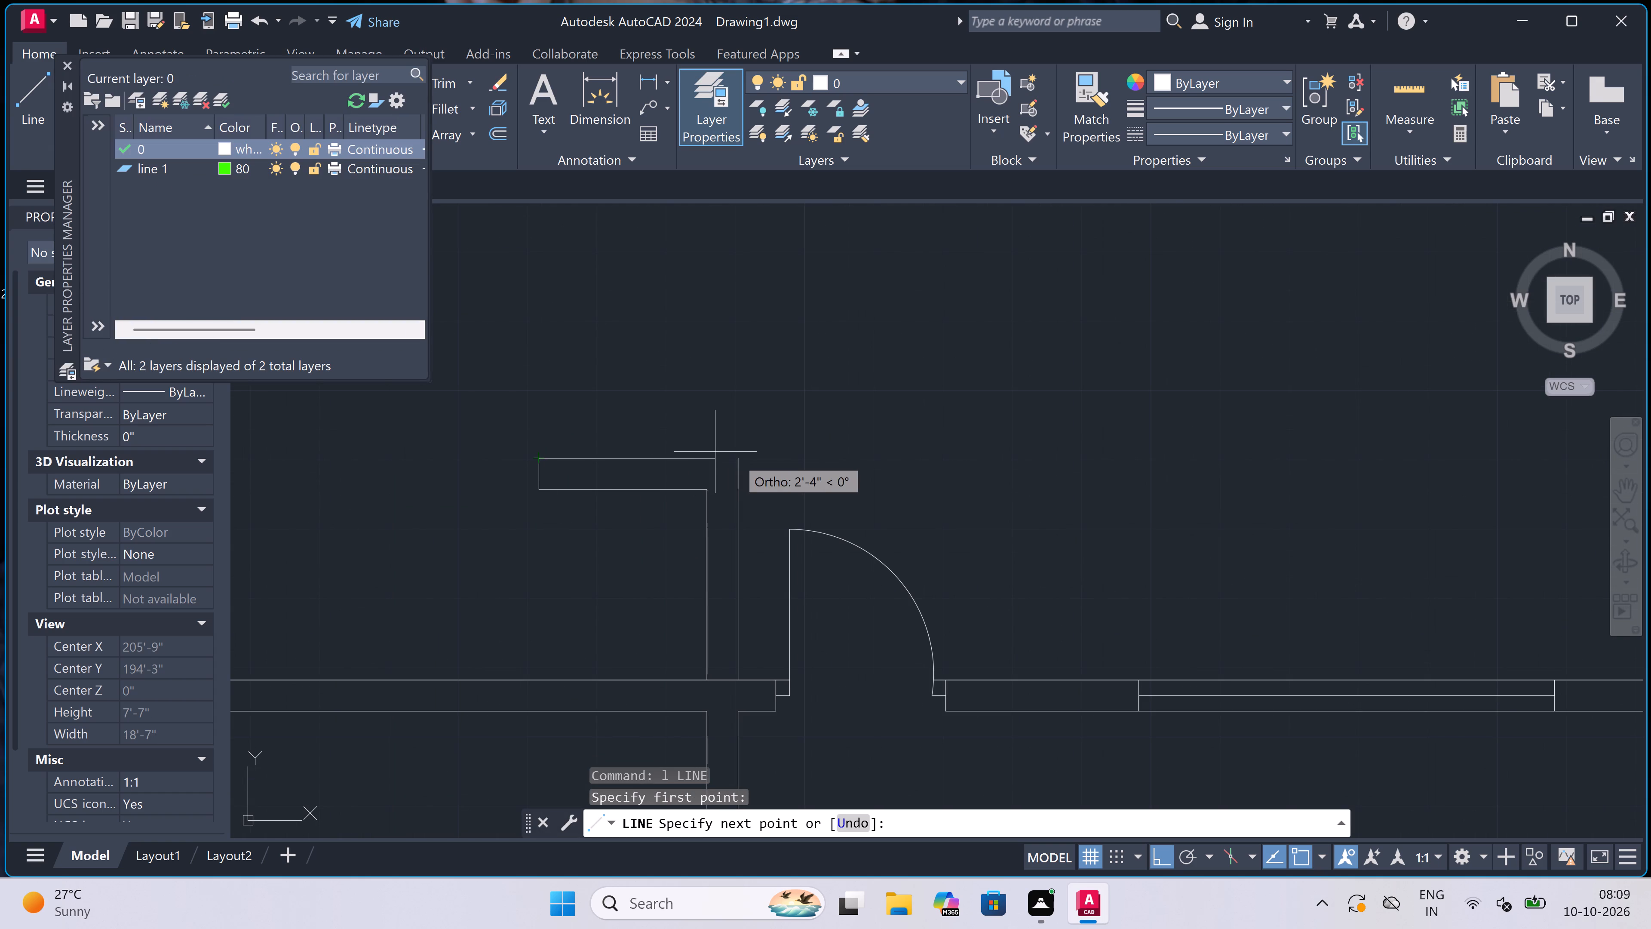
pyautogui.click(741, 457)
pyautogui.press('Escape')
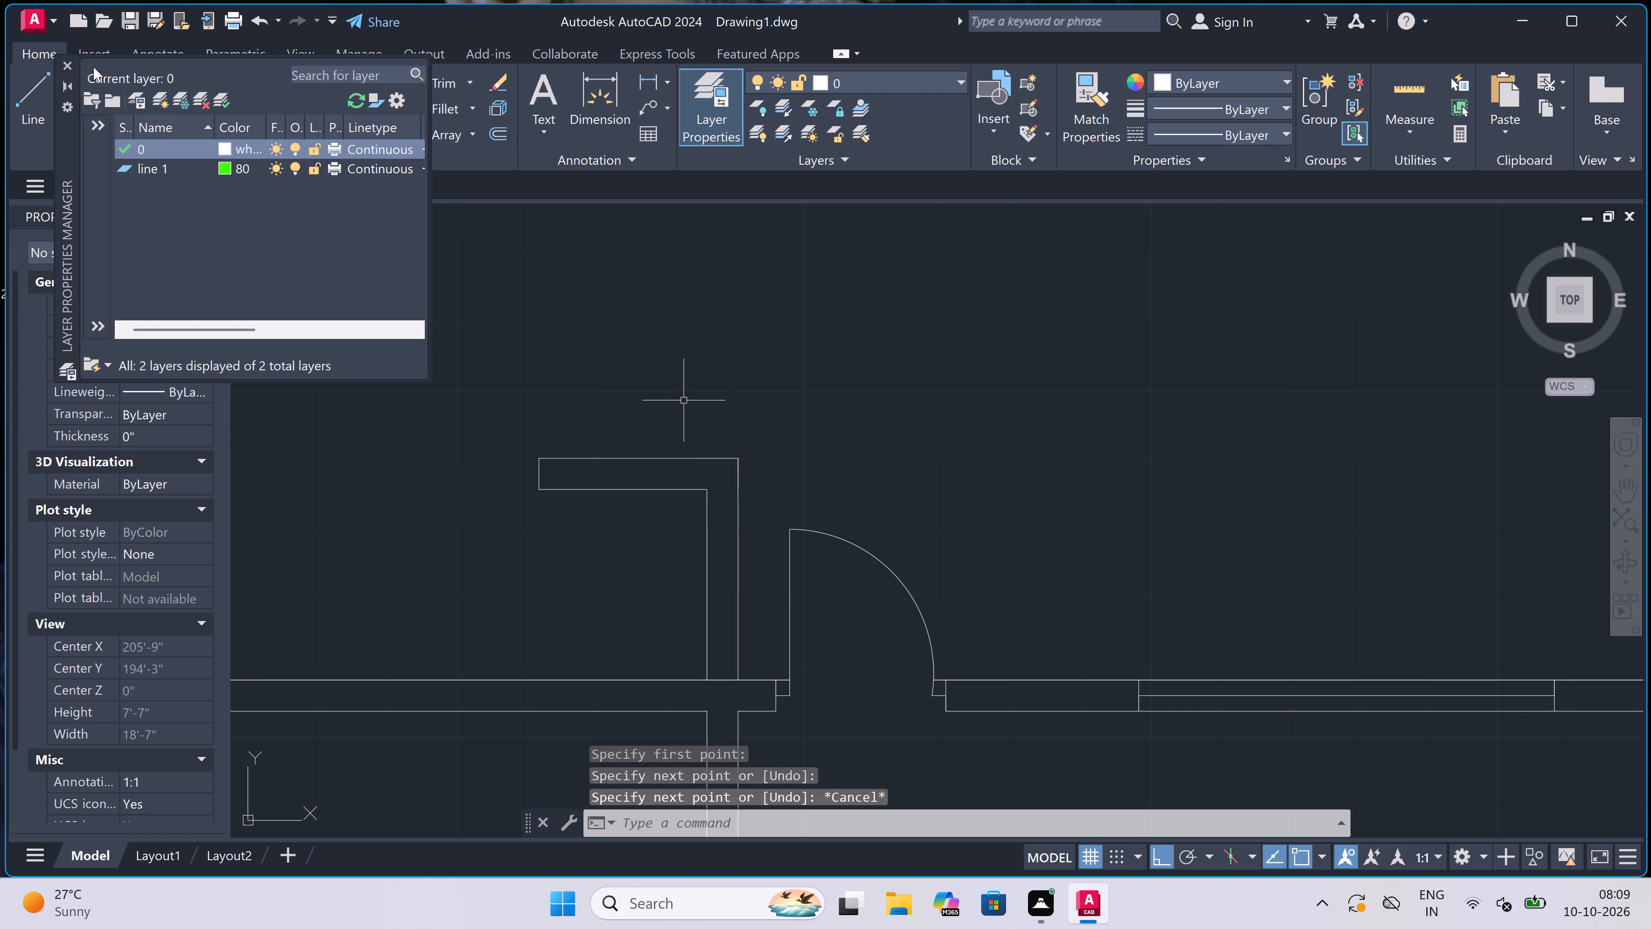
pyautogui.click(62, 58)
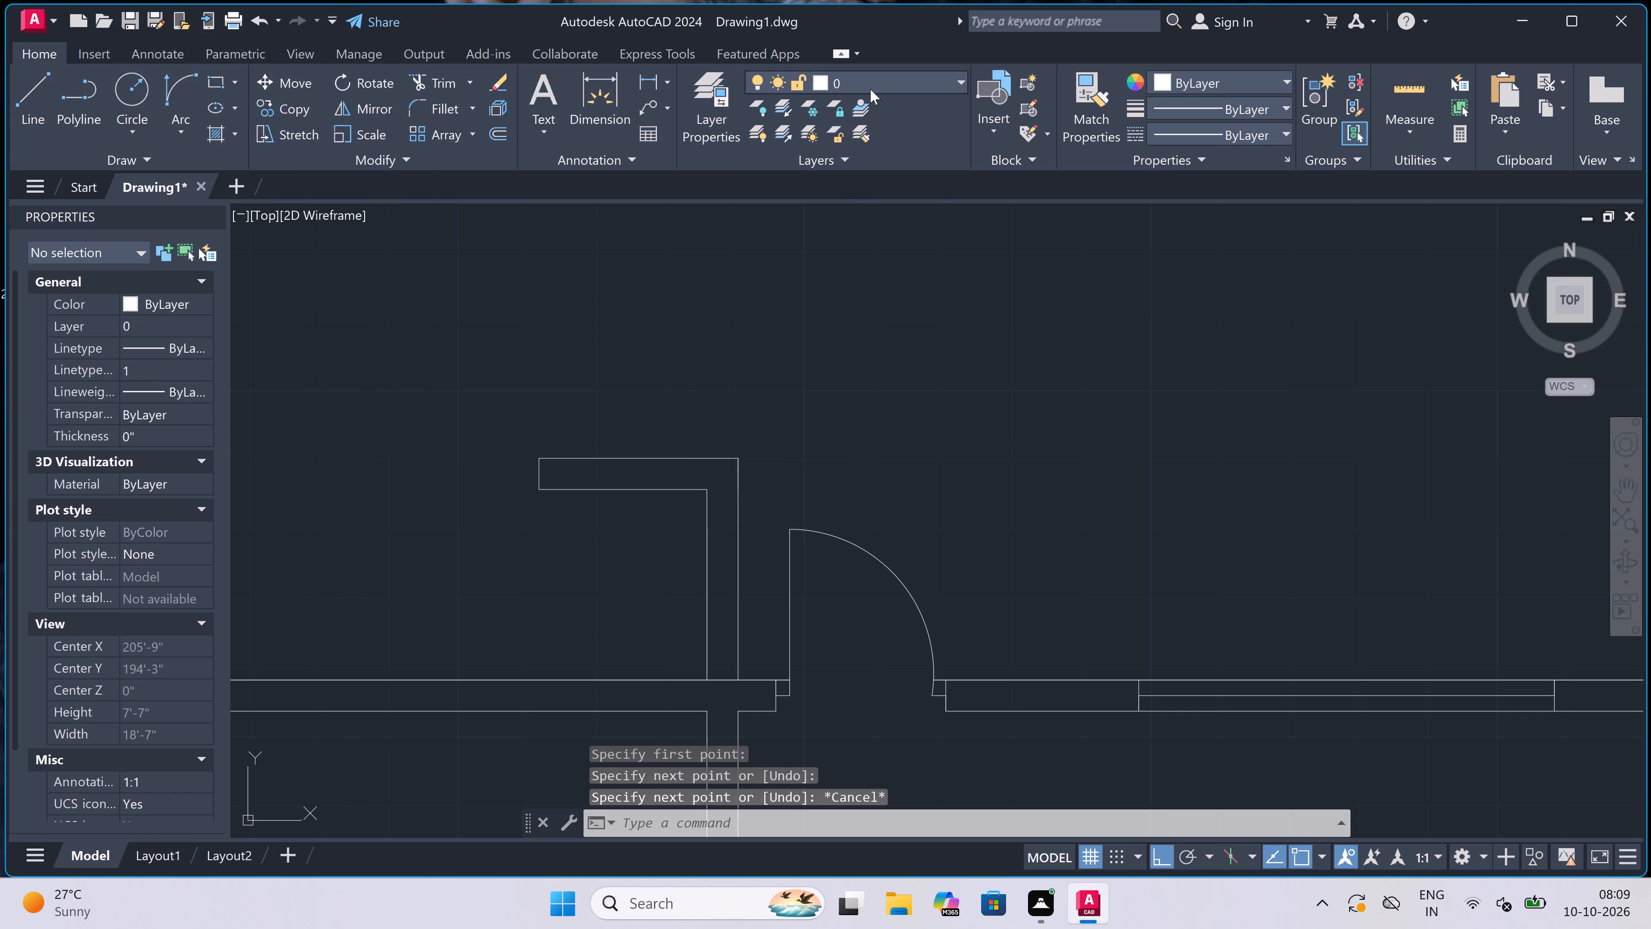
# Make layer line 1 the current layer.
pyautogui.click(870, 89)
pyautogui.click(869, 126)
# Draw outer lines from the upper-right room's outer corner up level with the wall return's top, and across to the return's corner.
pyautogui.scroll(-2, 657, 330)
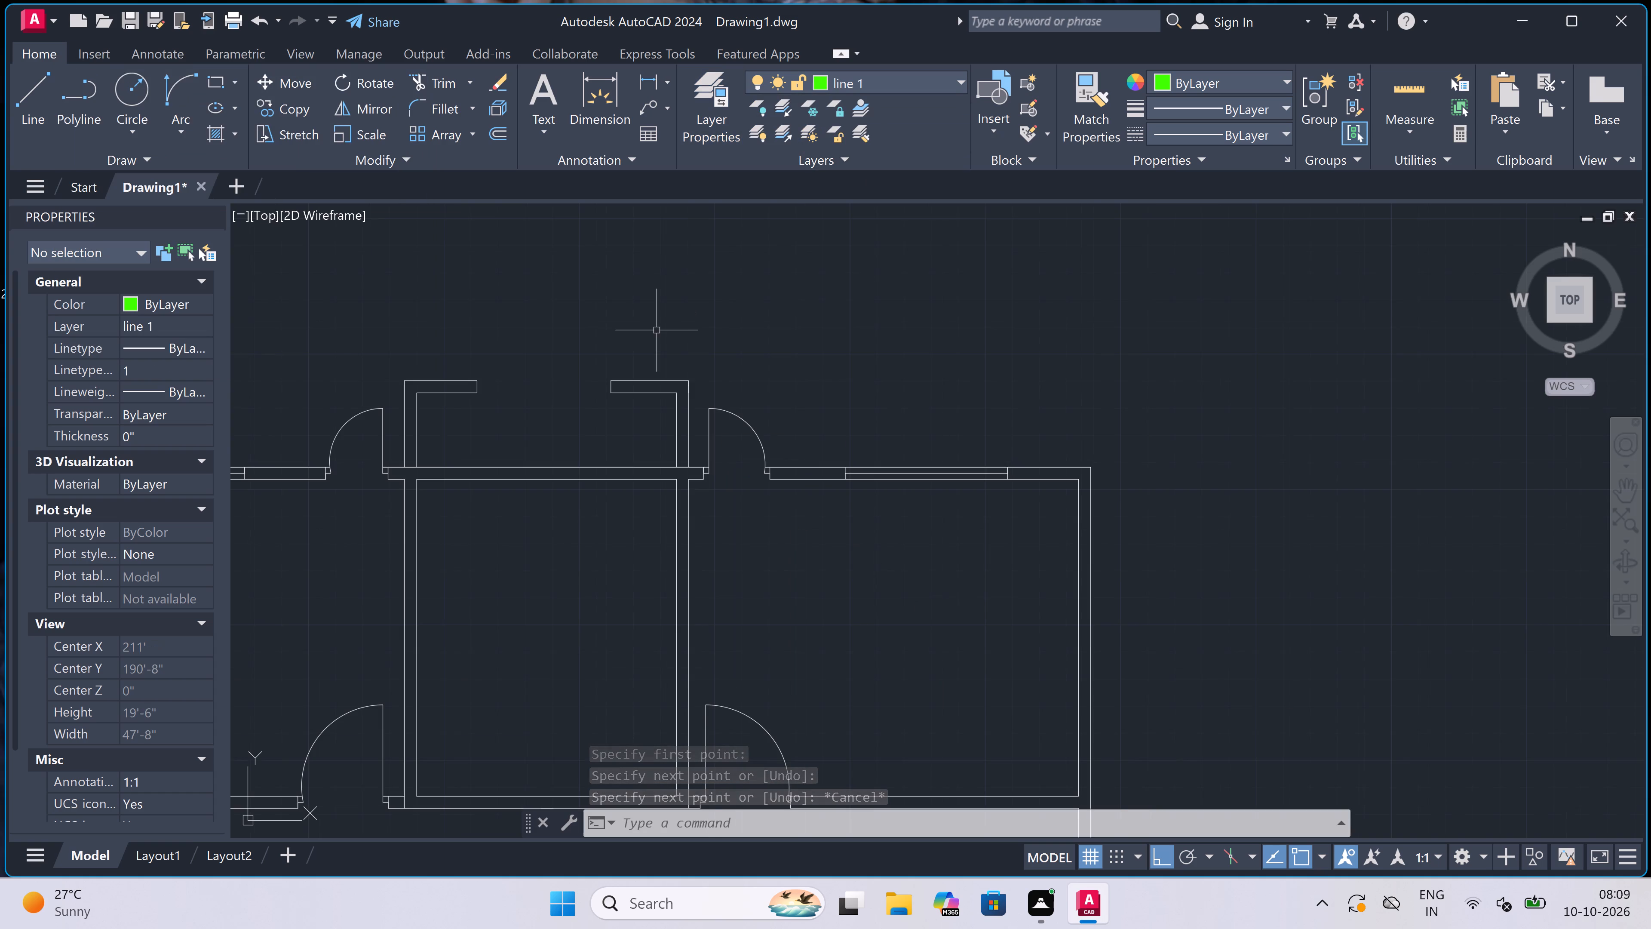
pyautogui.press('space')
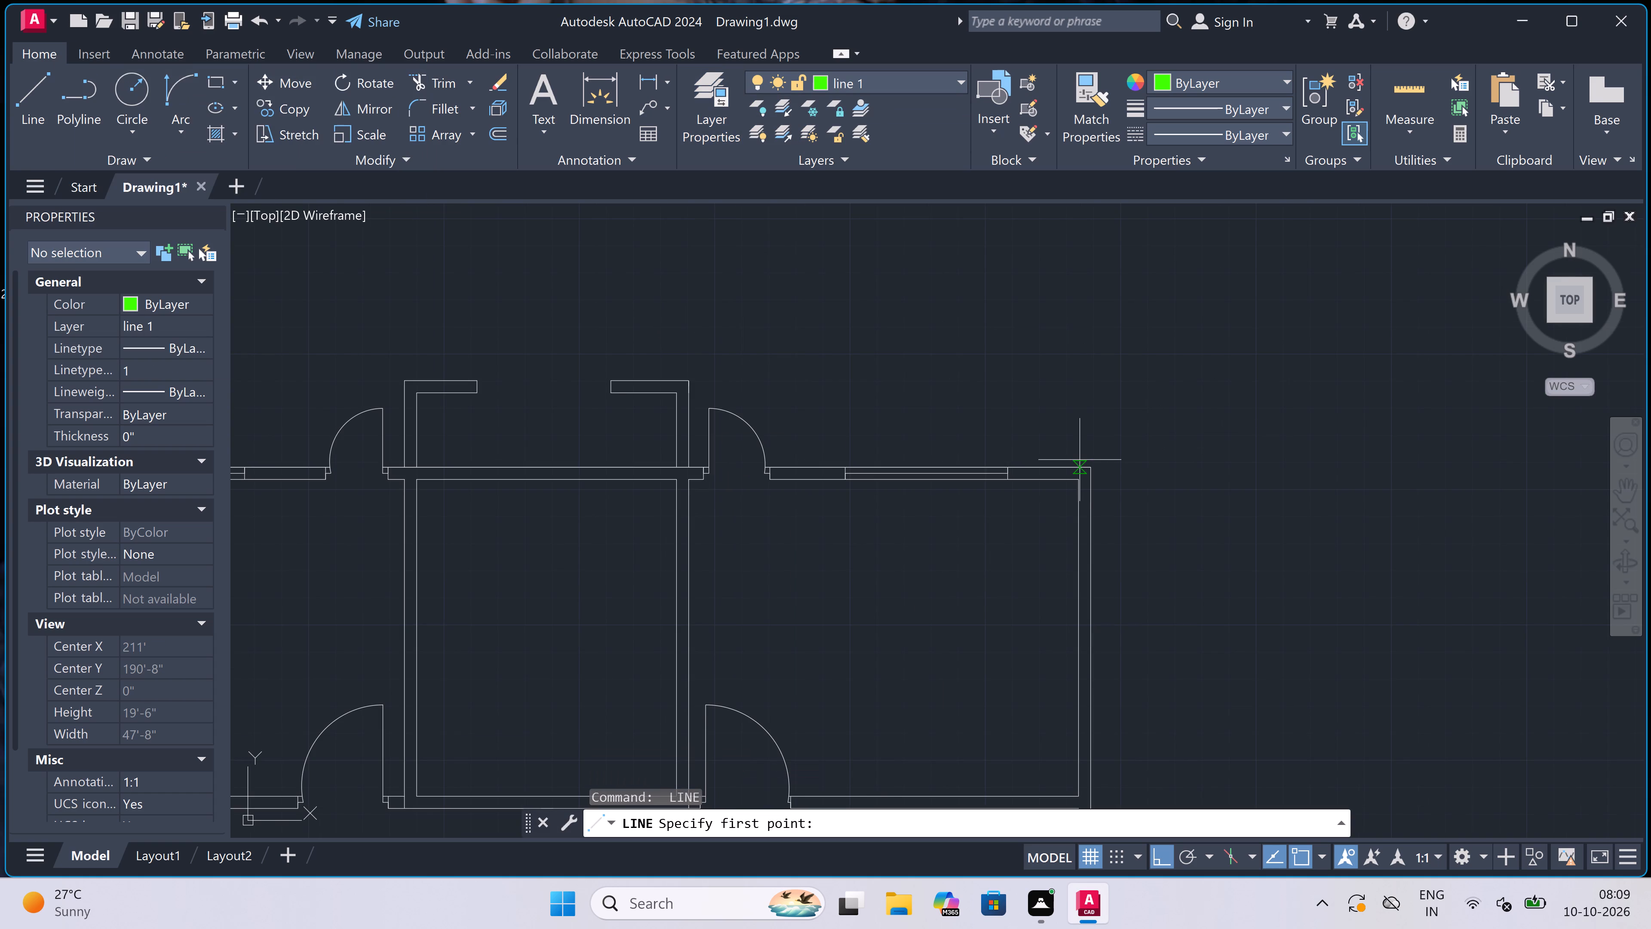
pyautogui.click(1088, 463)
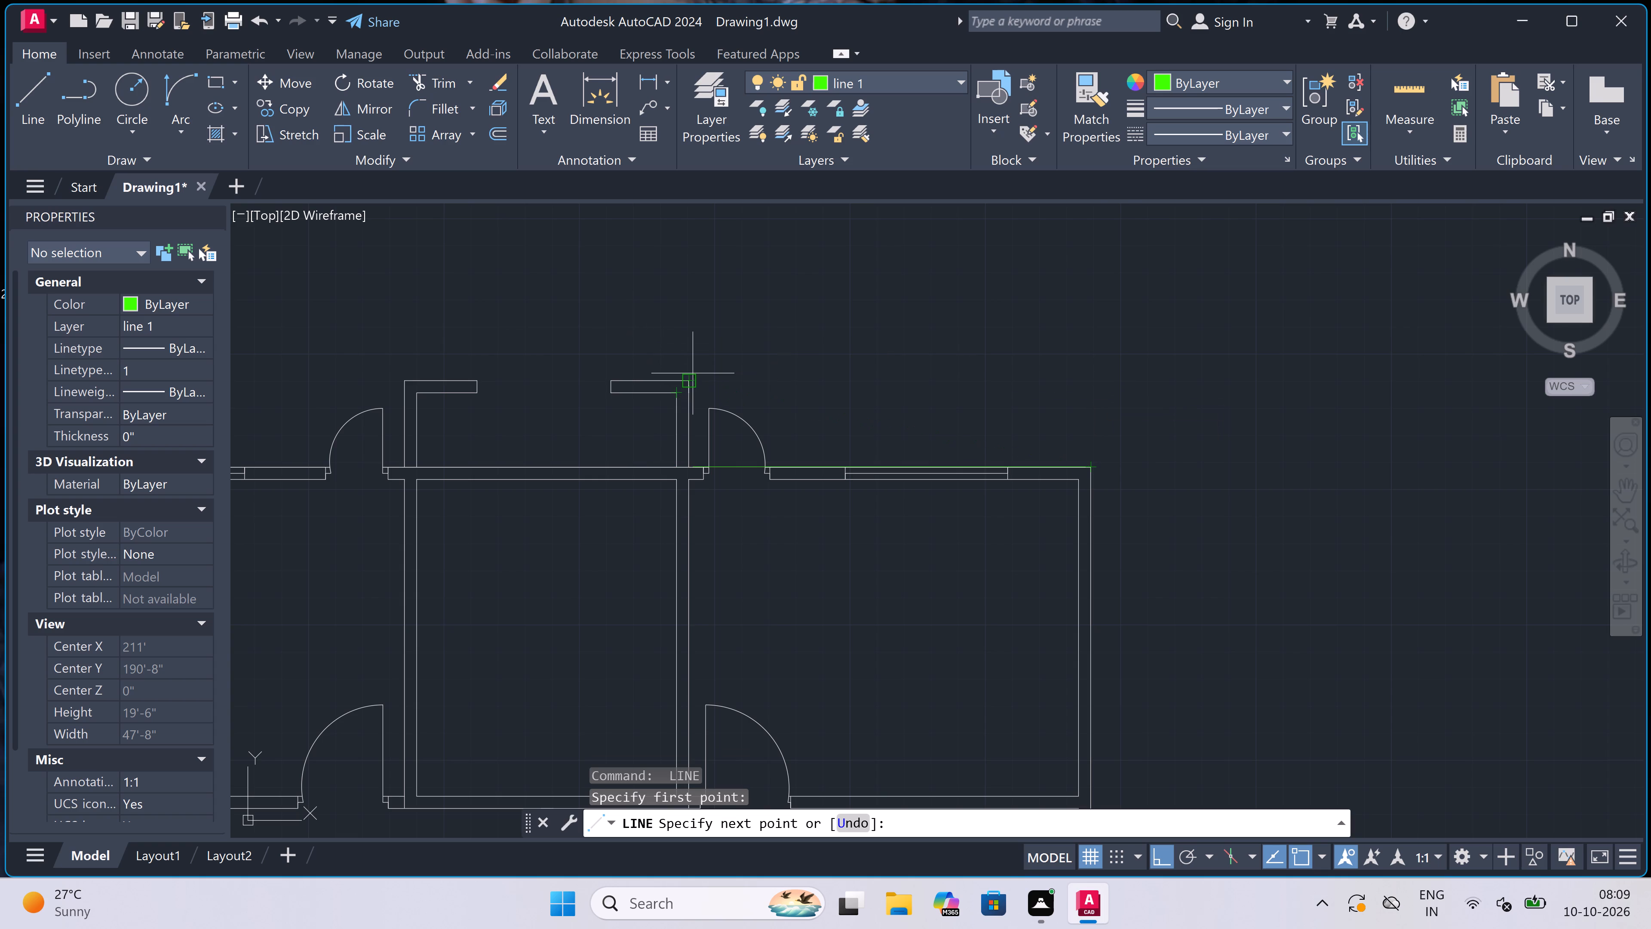
pyautogui.click(1089, 380)
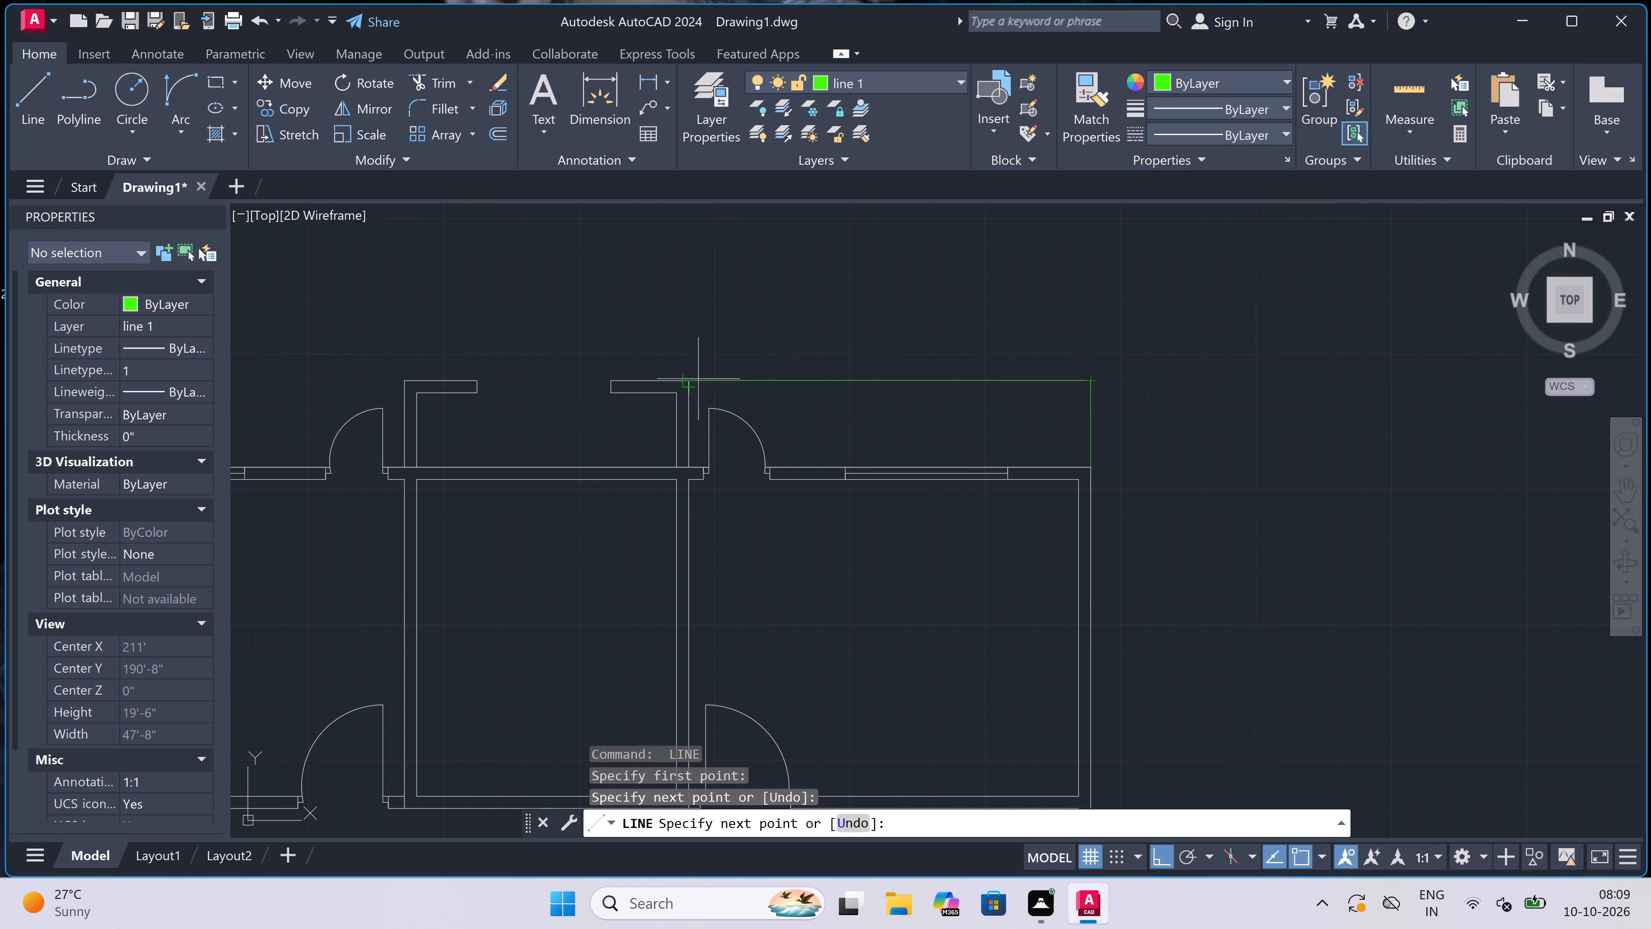
pyautogui.click(693, 377)
pyautogui.scroll(1, 693, 378)
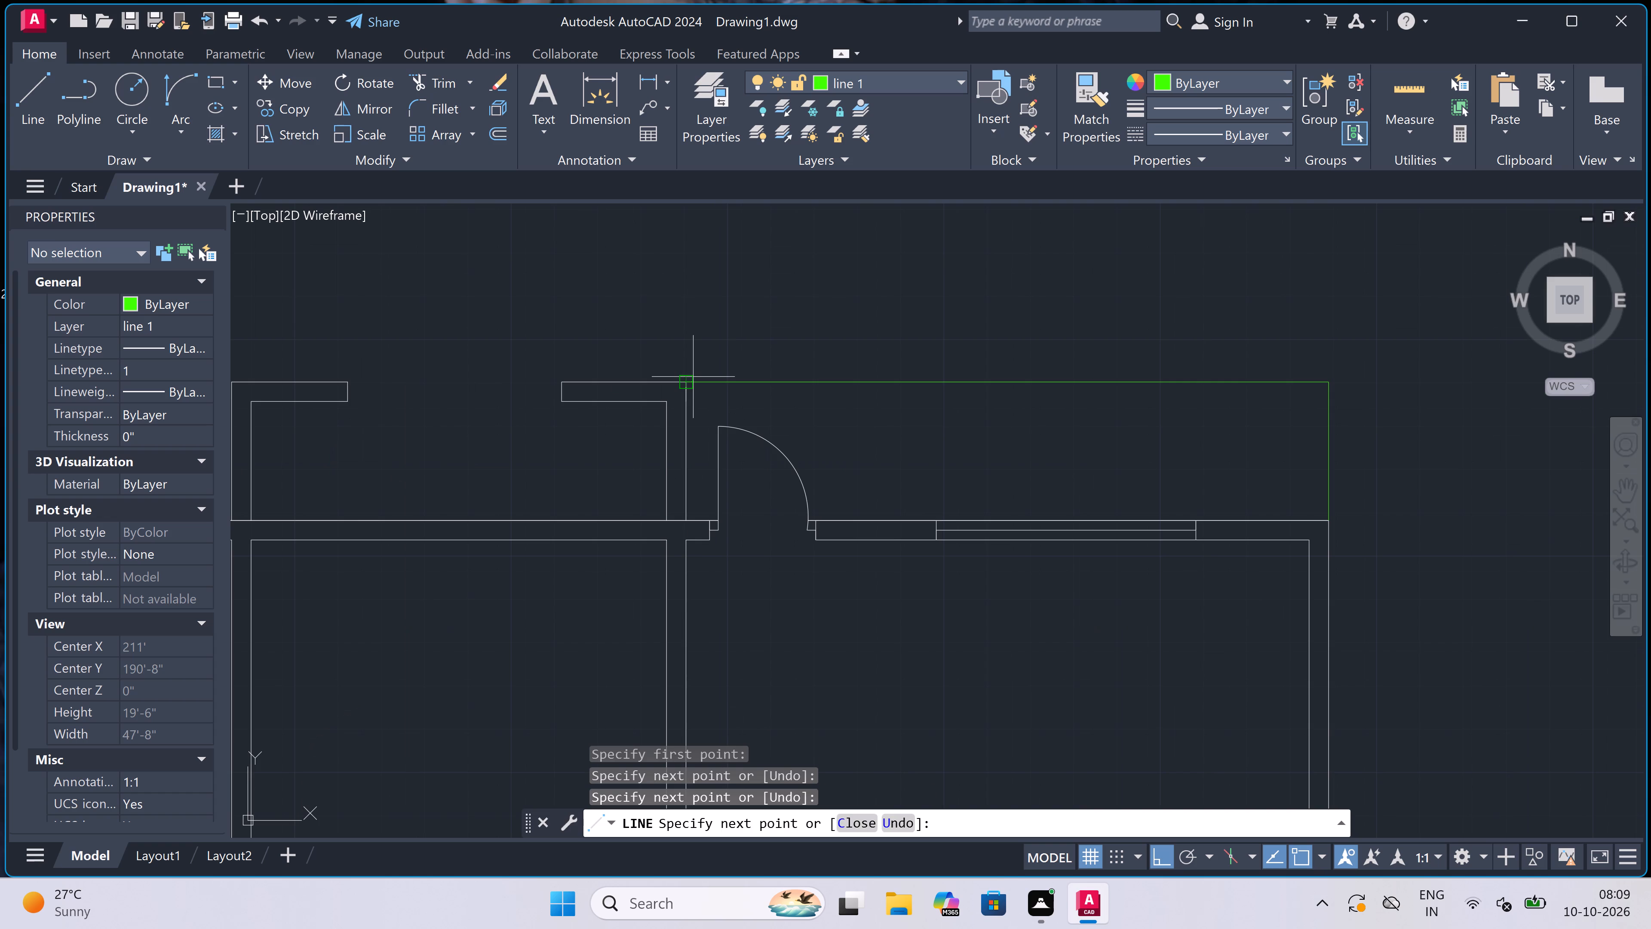
pyautogui.press('Escape')
# Draw a line 2" inward along the wall from the upper-right room's outer corner, and up to the green top line.
pyautogui.scroll(-2, 693, 376)
pyautogui.press('space')
pyautogui.scroll(1, 948, 432)
pyautogui.scroll(1, 919, 406)
pyautogui.scroll(2, 942, 448)
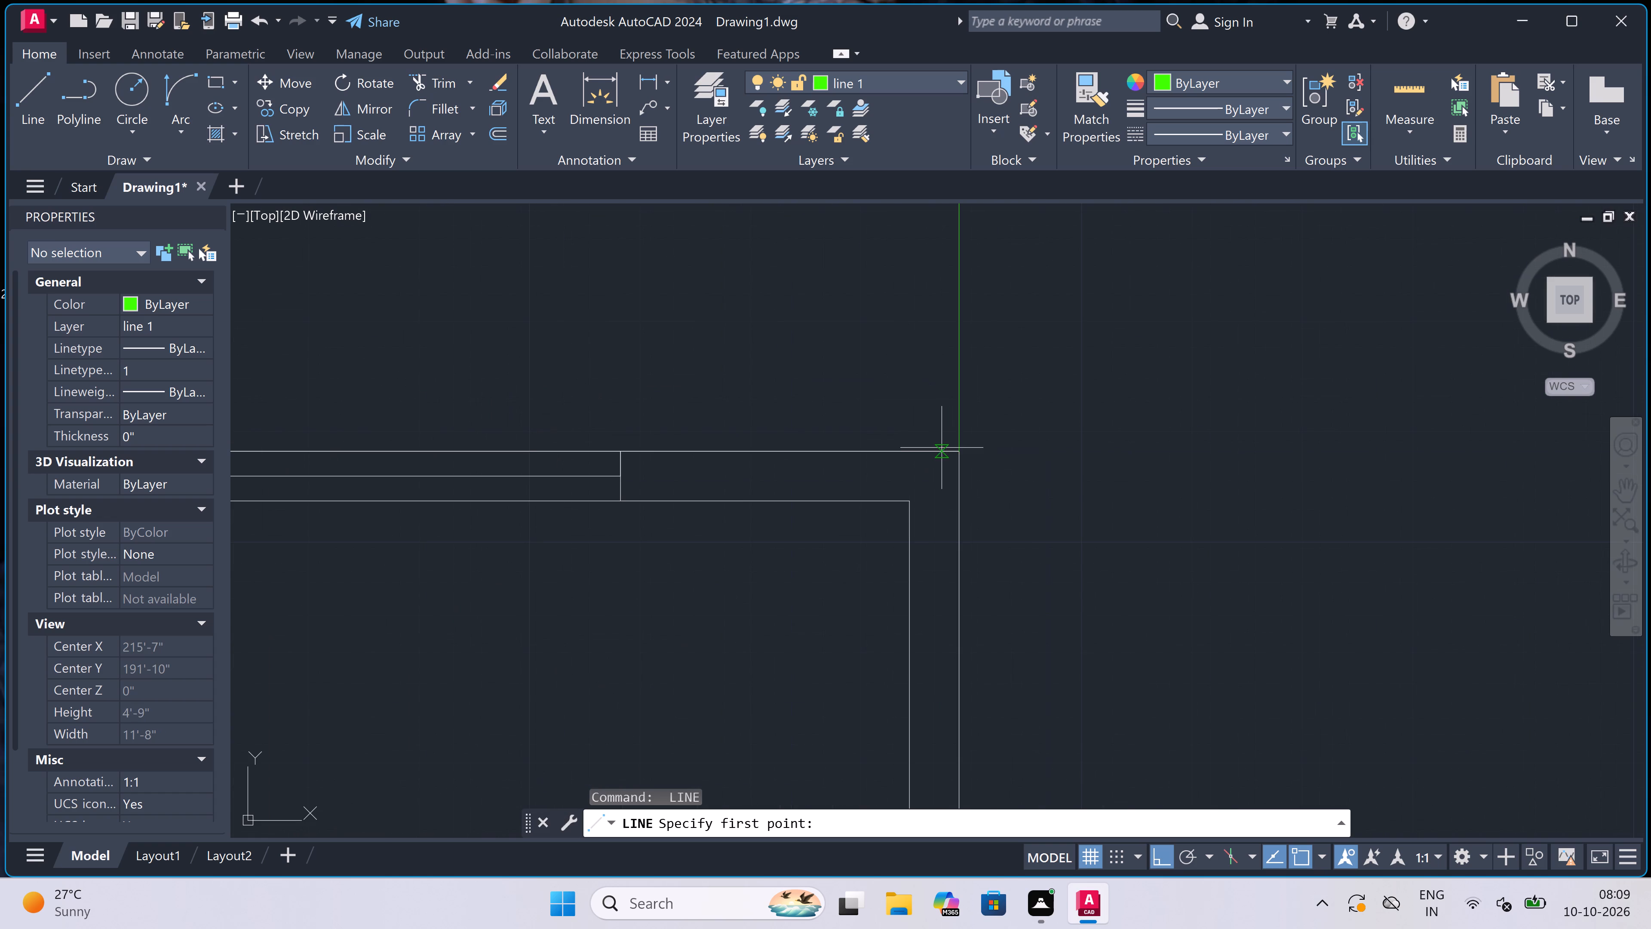
pyautogui.click(963, 452)
pyautogui.press('2')
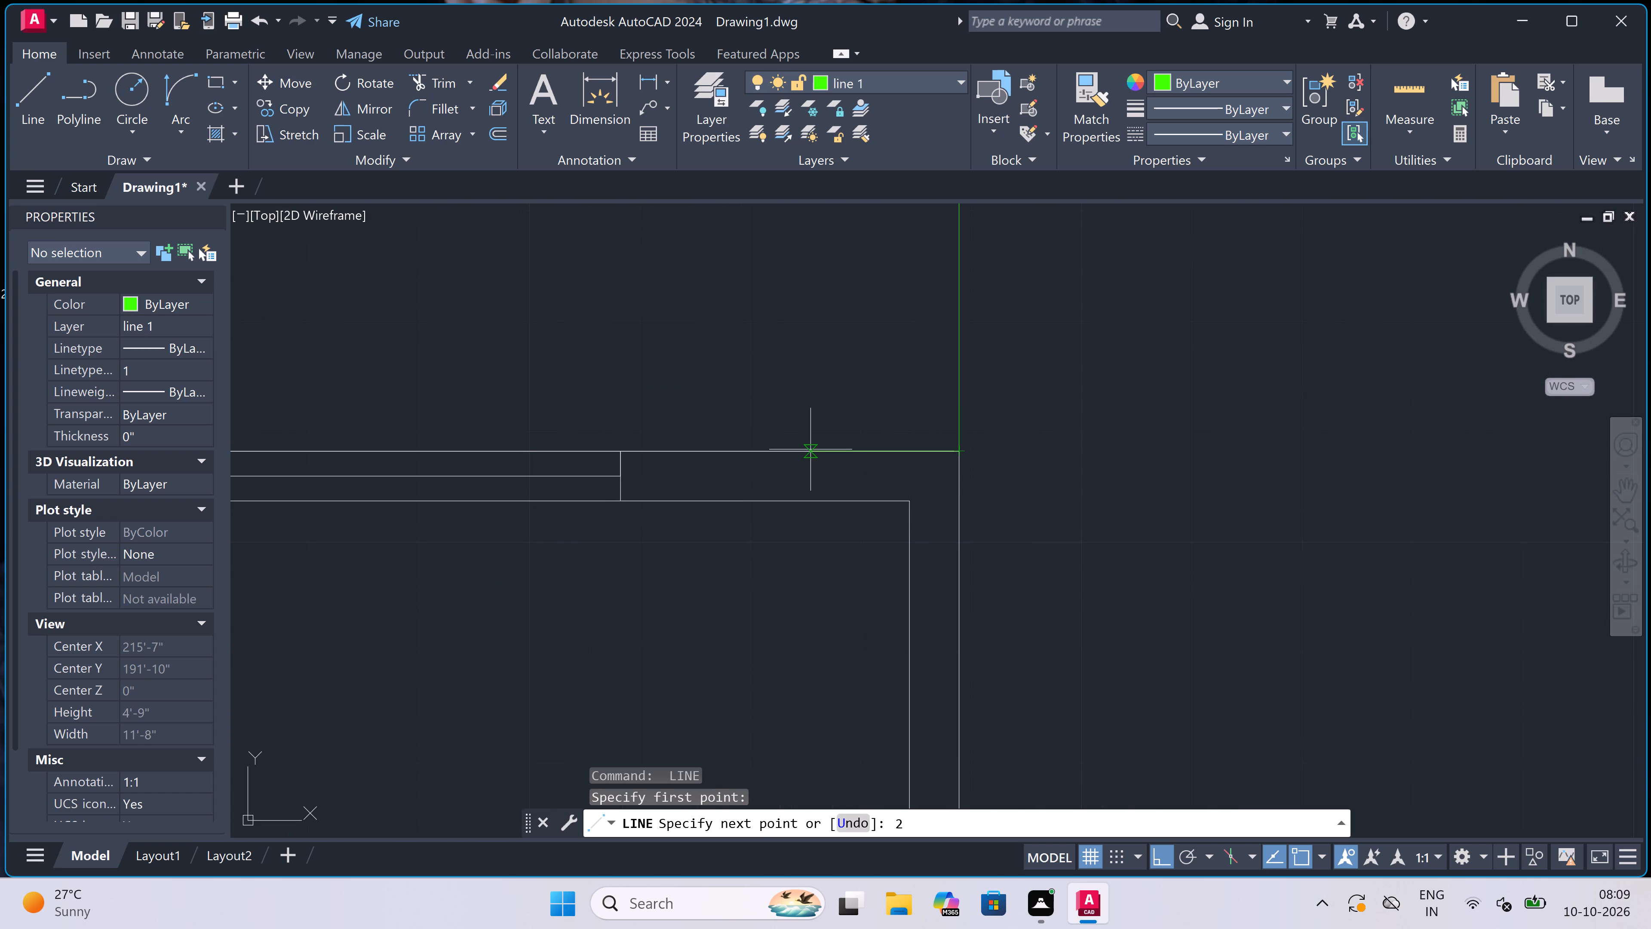
pyautogui.write('"')
pyautogui.press('space')
pyautogui.scroll(-4, 826, 389)
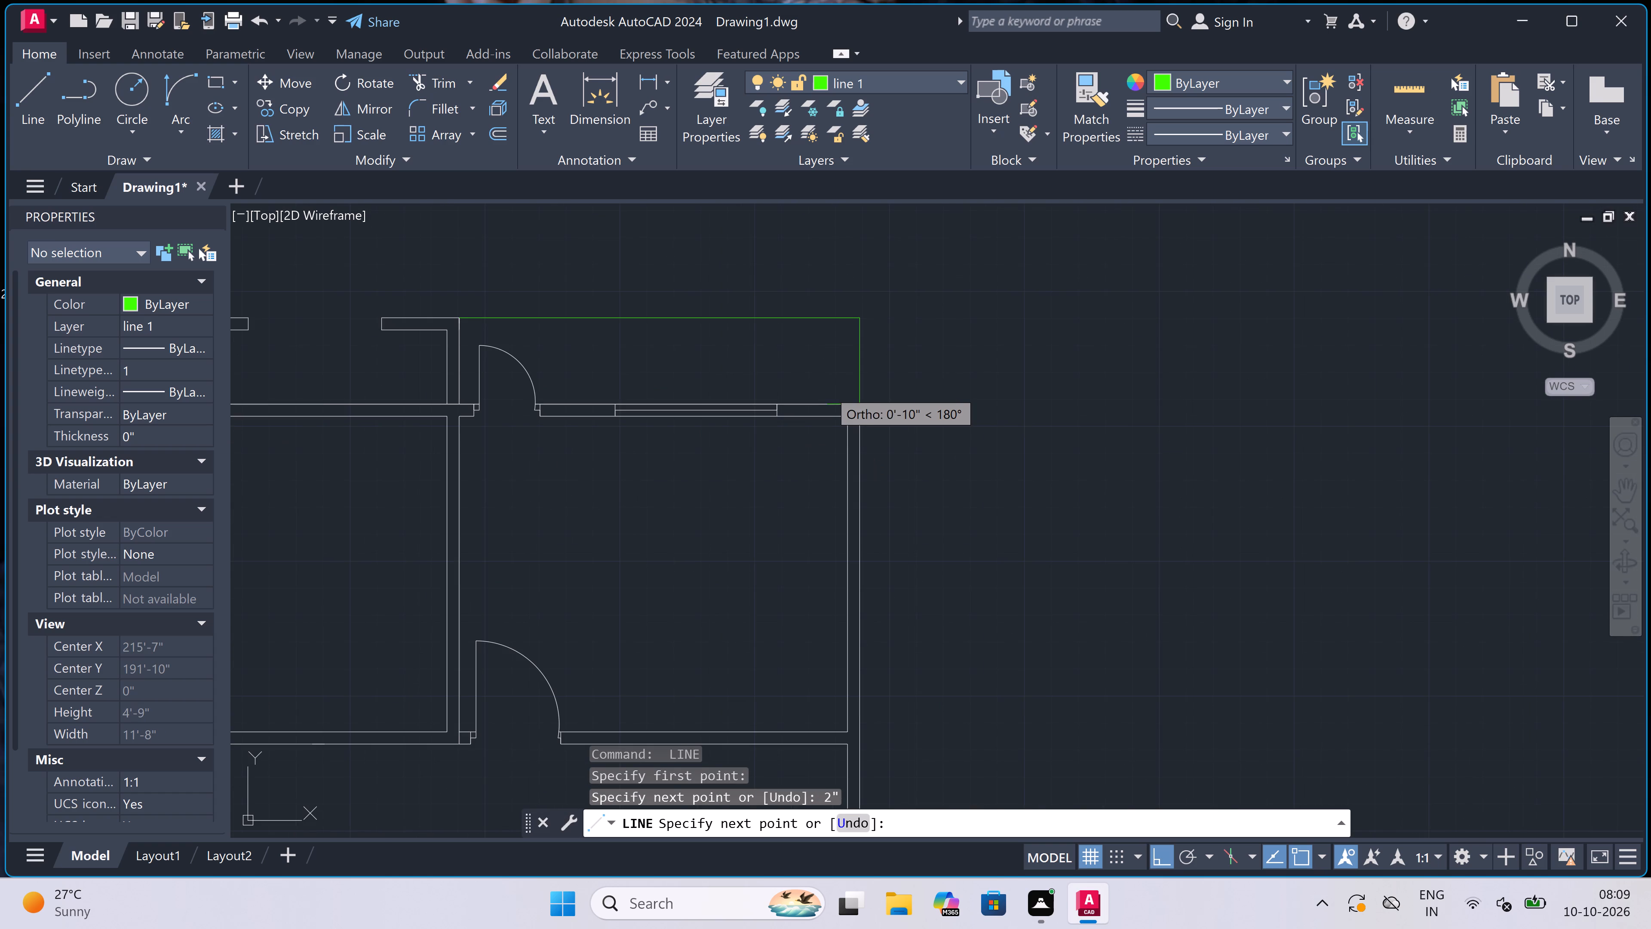
pyautogui.scroll(6, 848, 314)
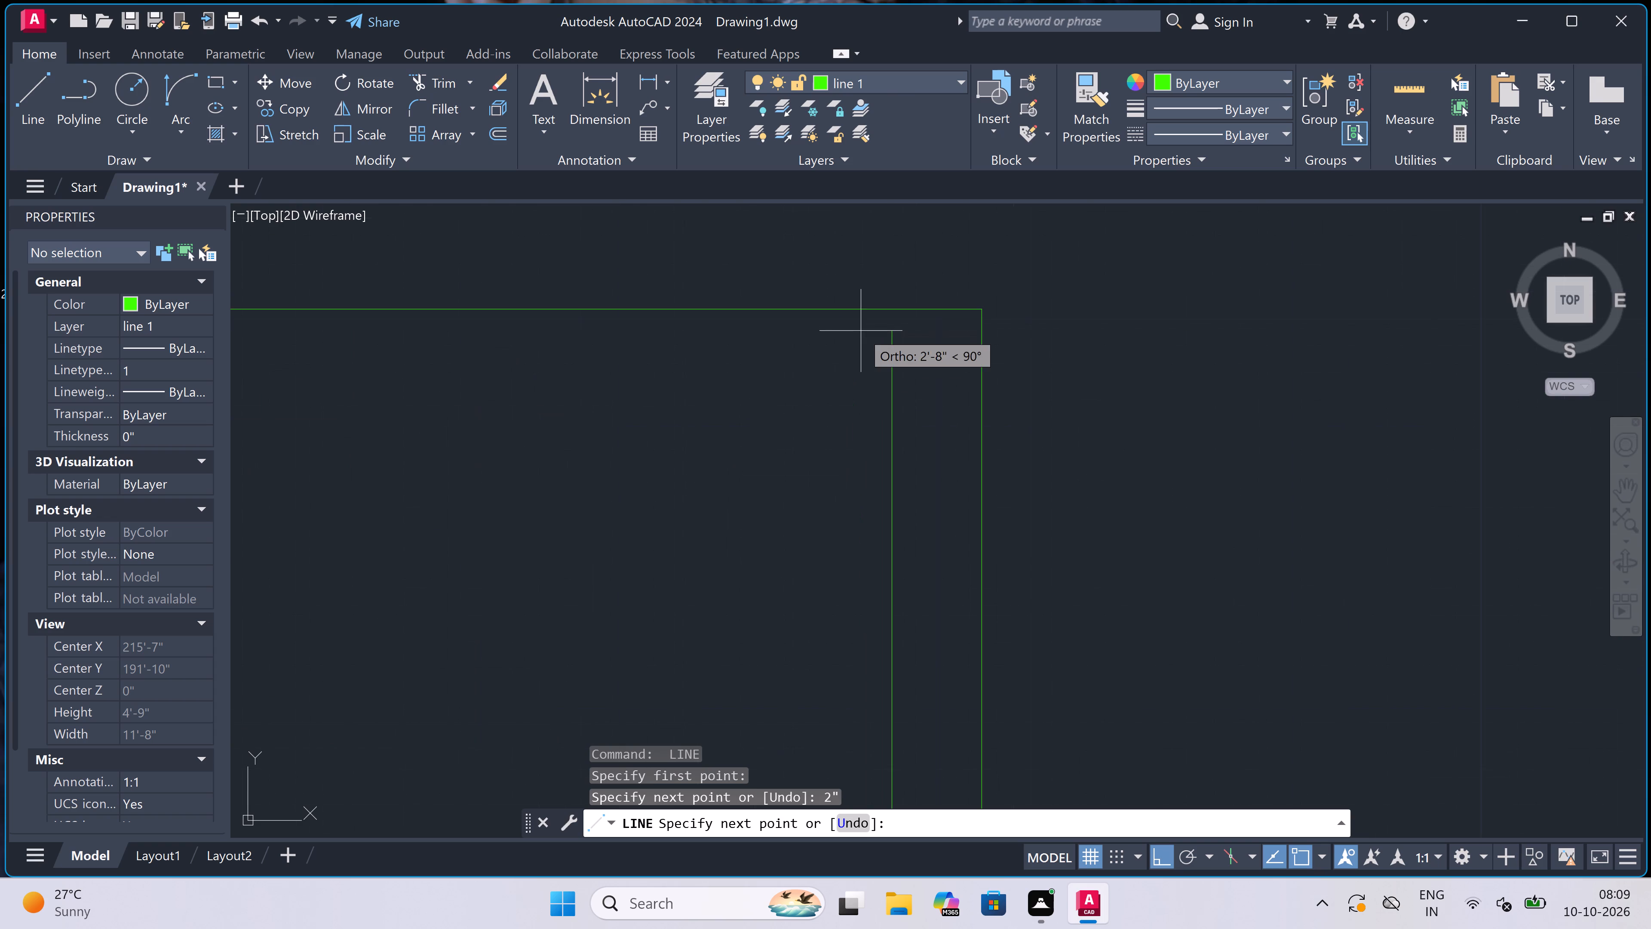
pyautogui.click(893, 307)
# Continue the inner line 2" down from the green top line and horizontally across to the wall return beside the upper-right door.
pyautogui.press('2')
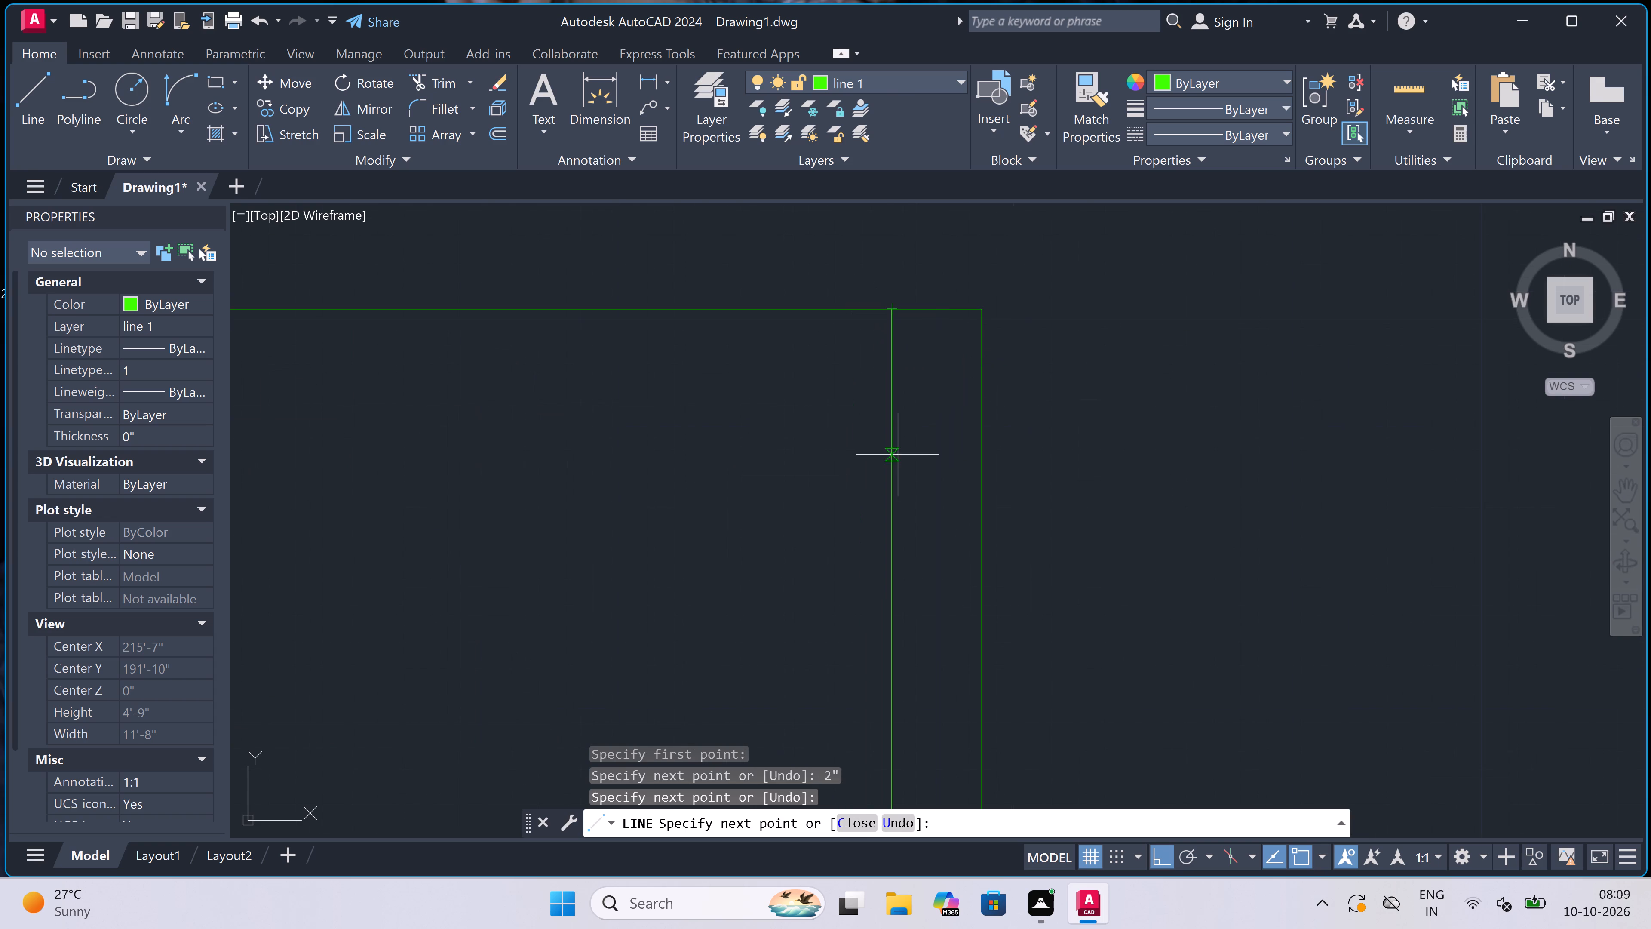
pyautogui.write('"')
pyautogui.press('space')
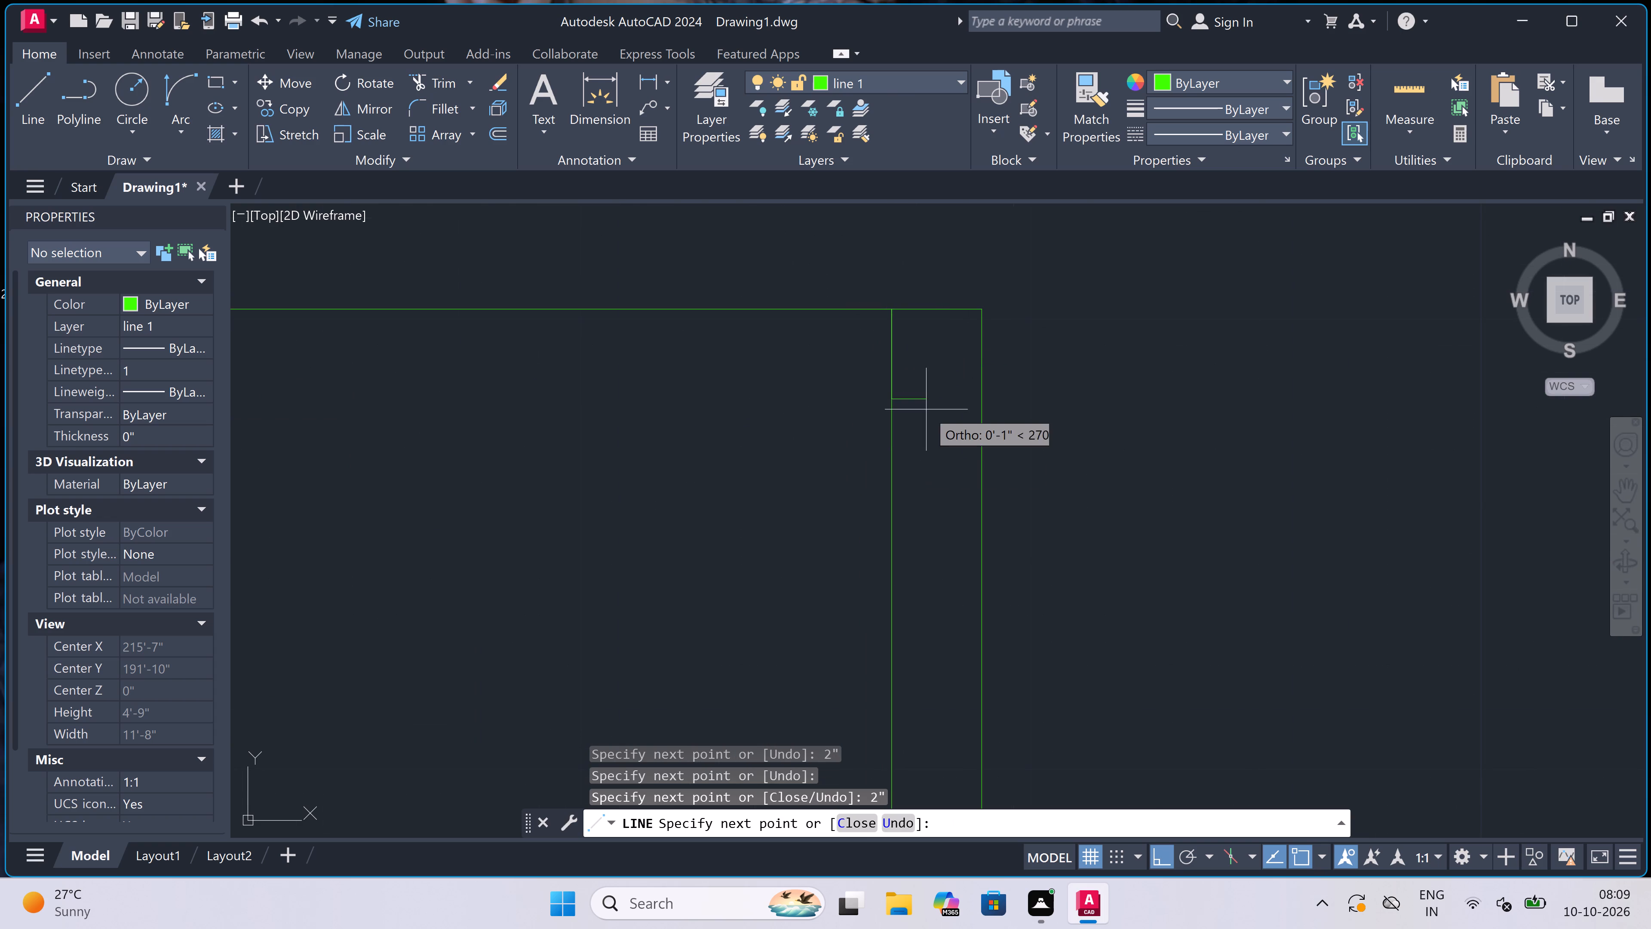
pyautogui.scroll(-3, 926, 409)
pyautogui.scroll(-3, 882, 402)
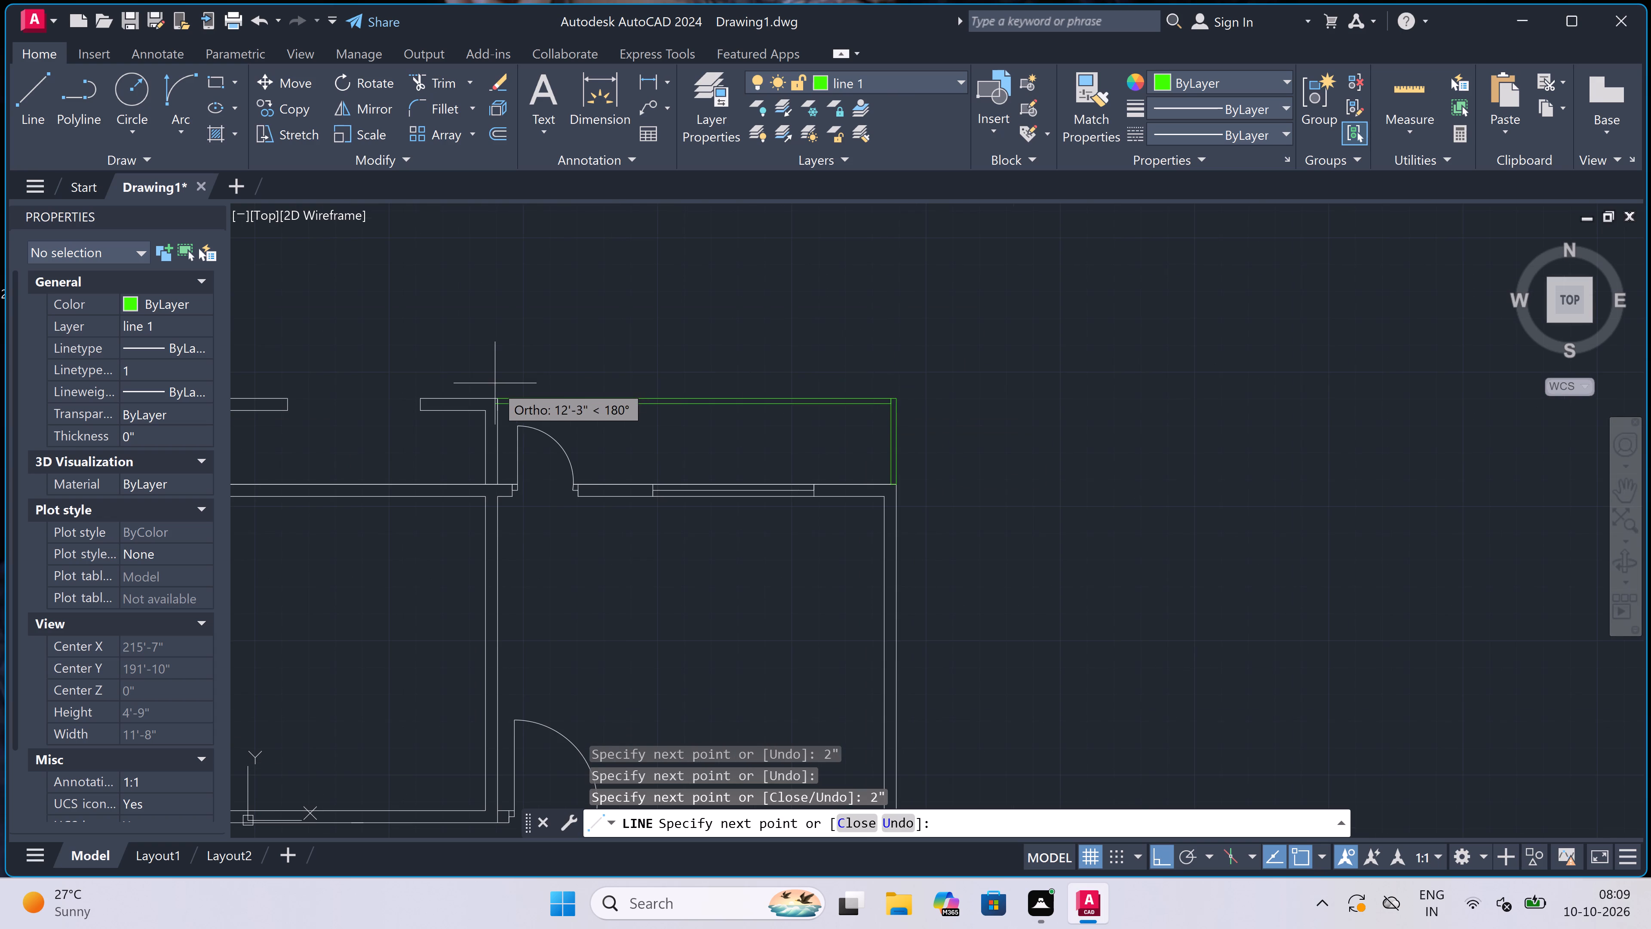
pyautogui.scroll(3, 495, 386)
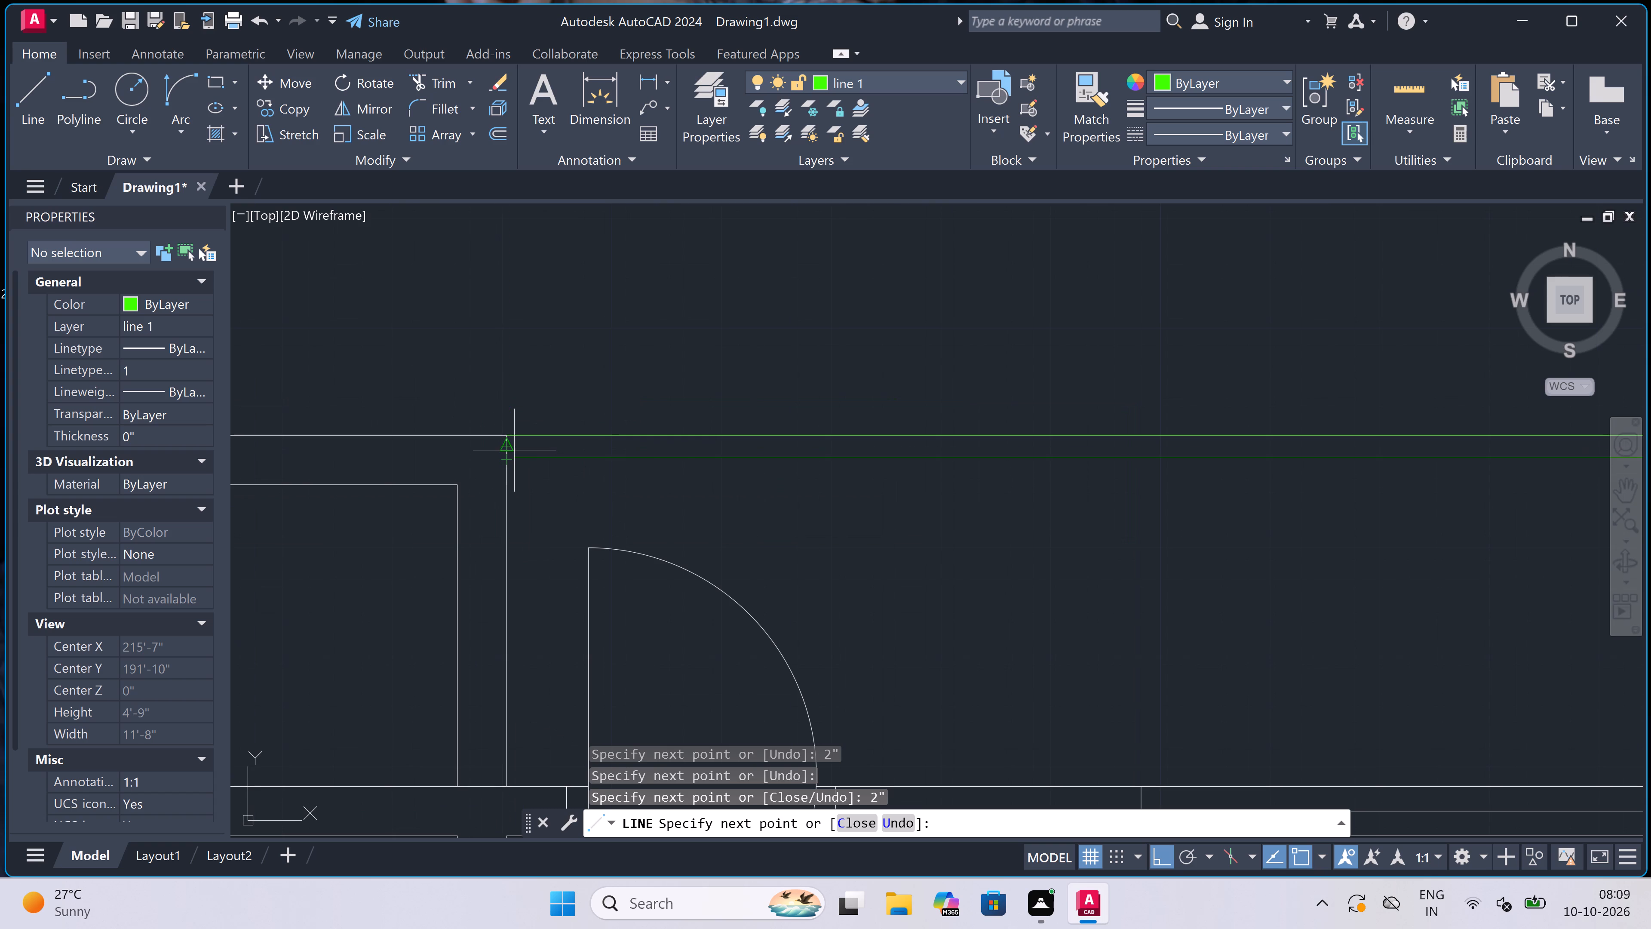
pyautogui.click(514, 450)
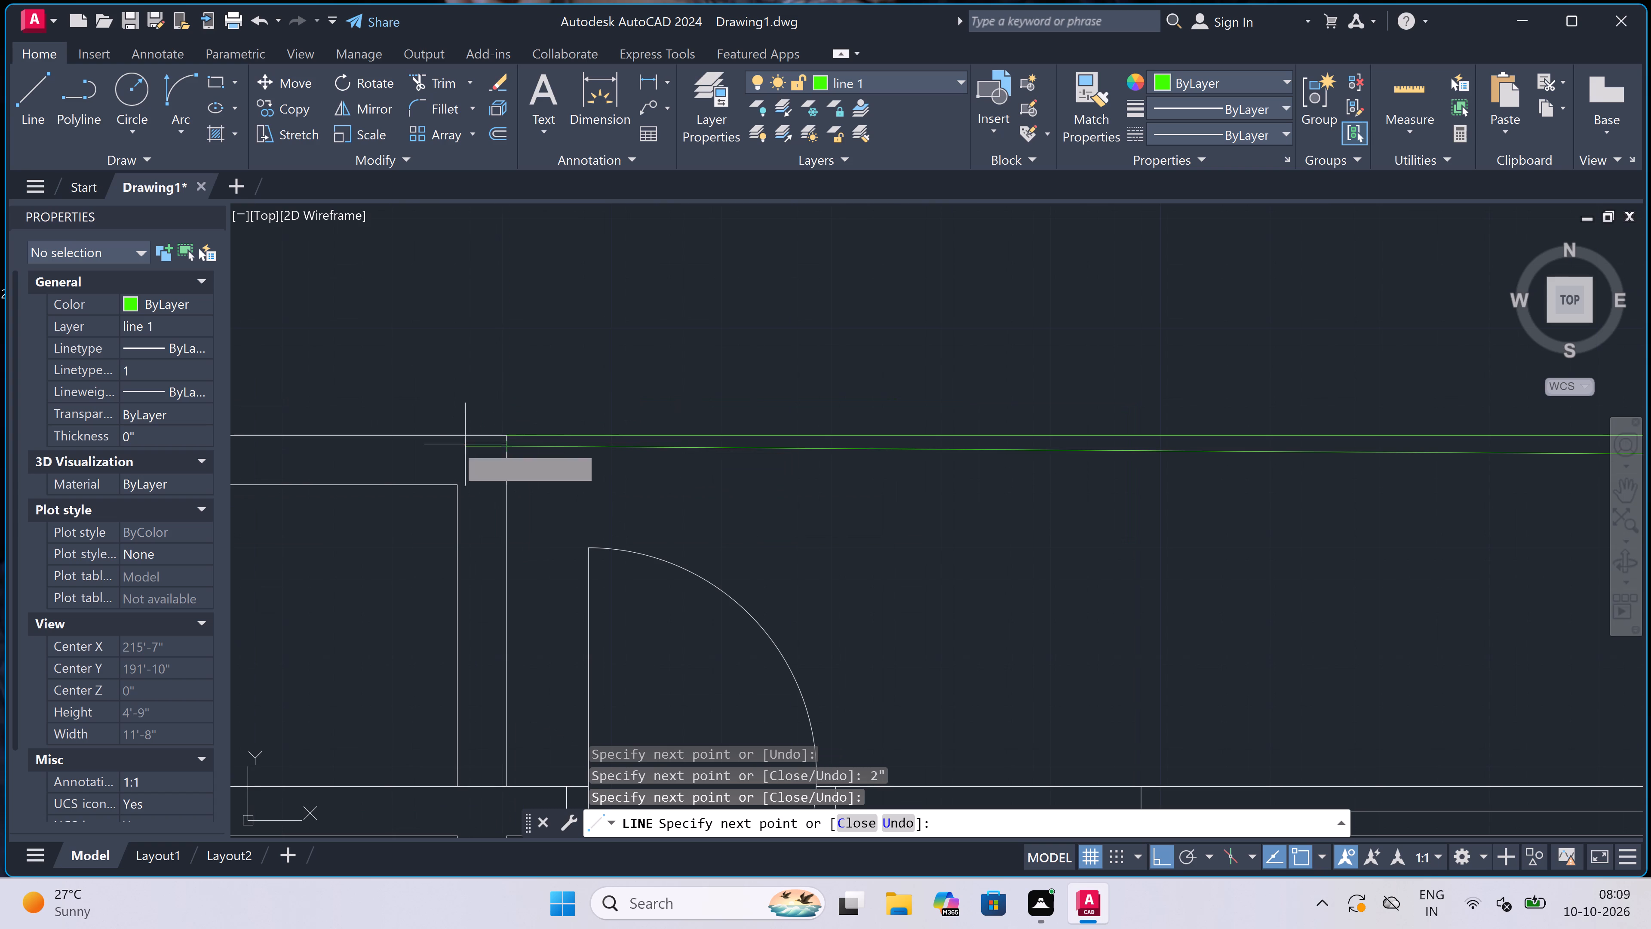
pyautogui.scroll(2, 438, 445)
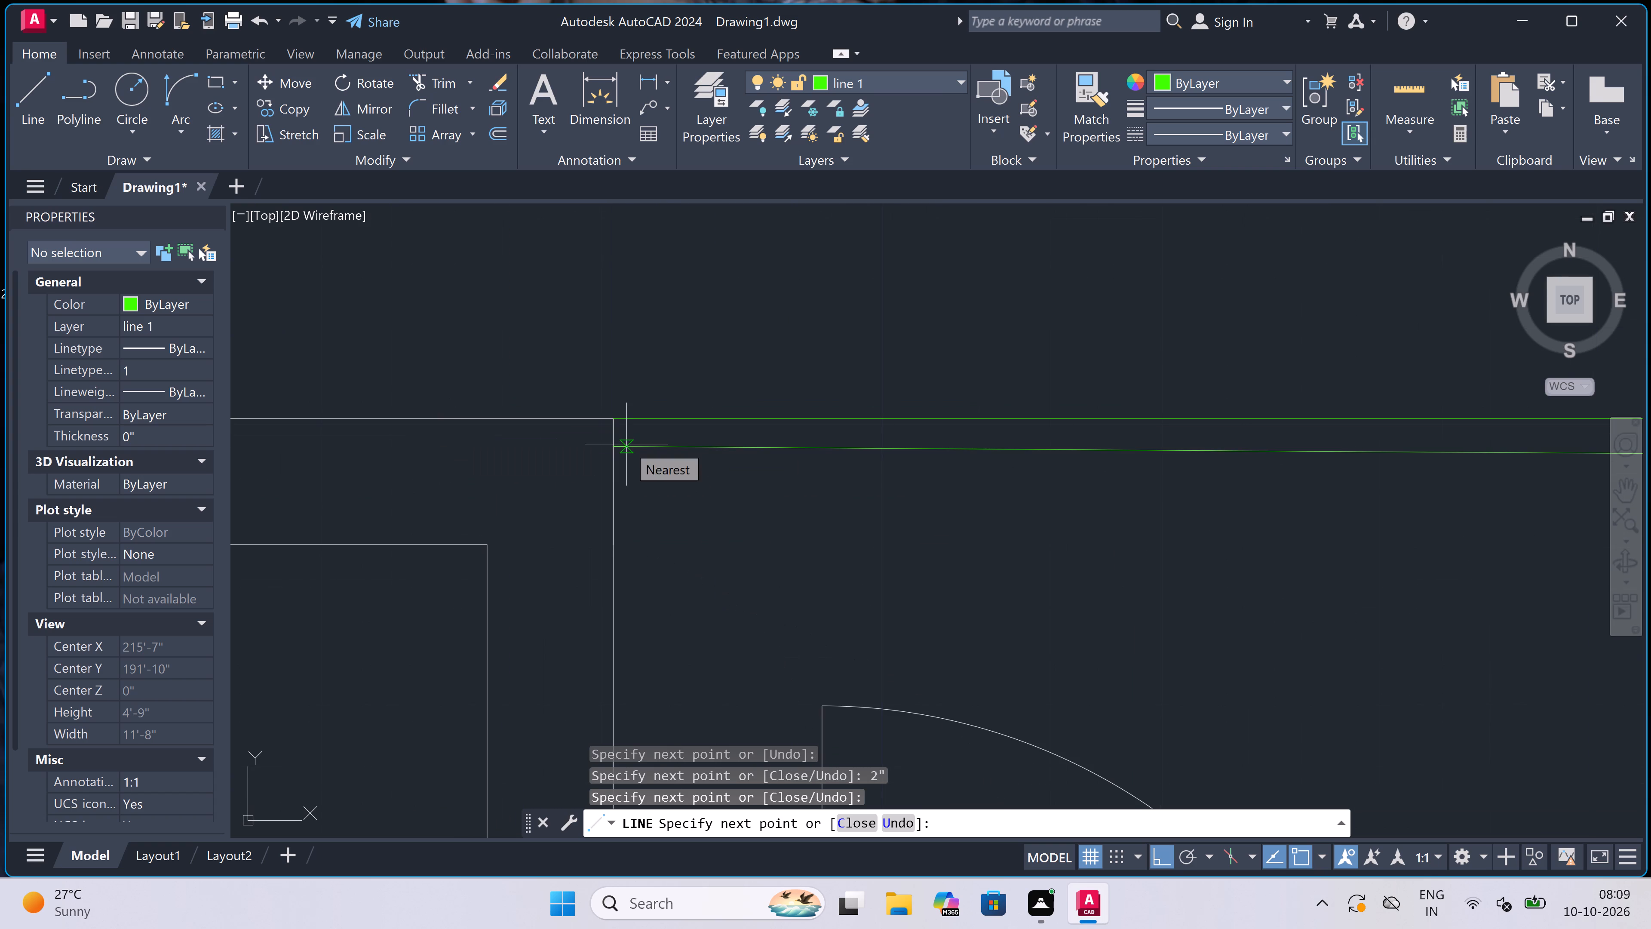
pyautogui.hotkey('ctrl', 'z')
pyautogui.scroll(2, 626, 442)
pyautogui.scroll(-3, 442, 452)
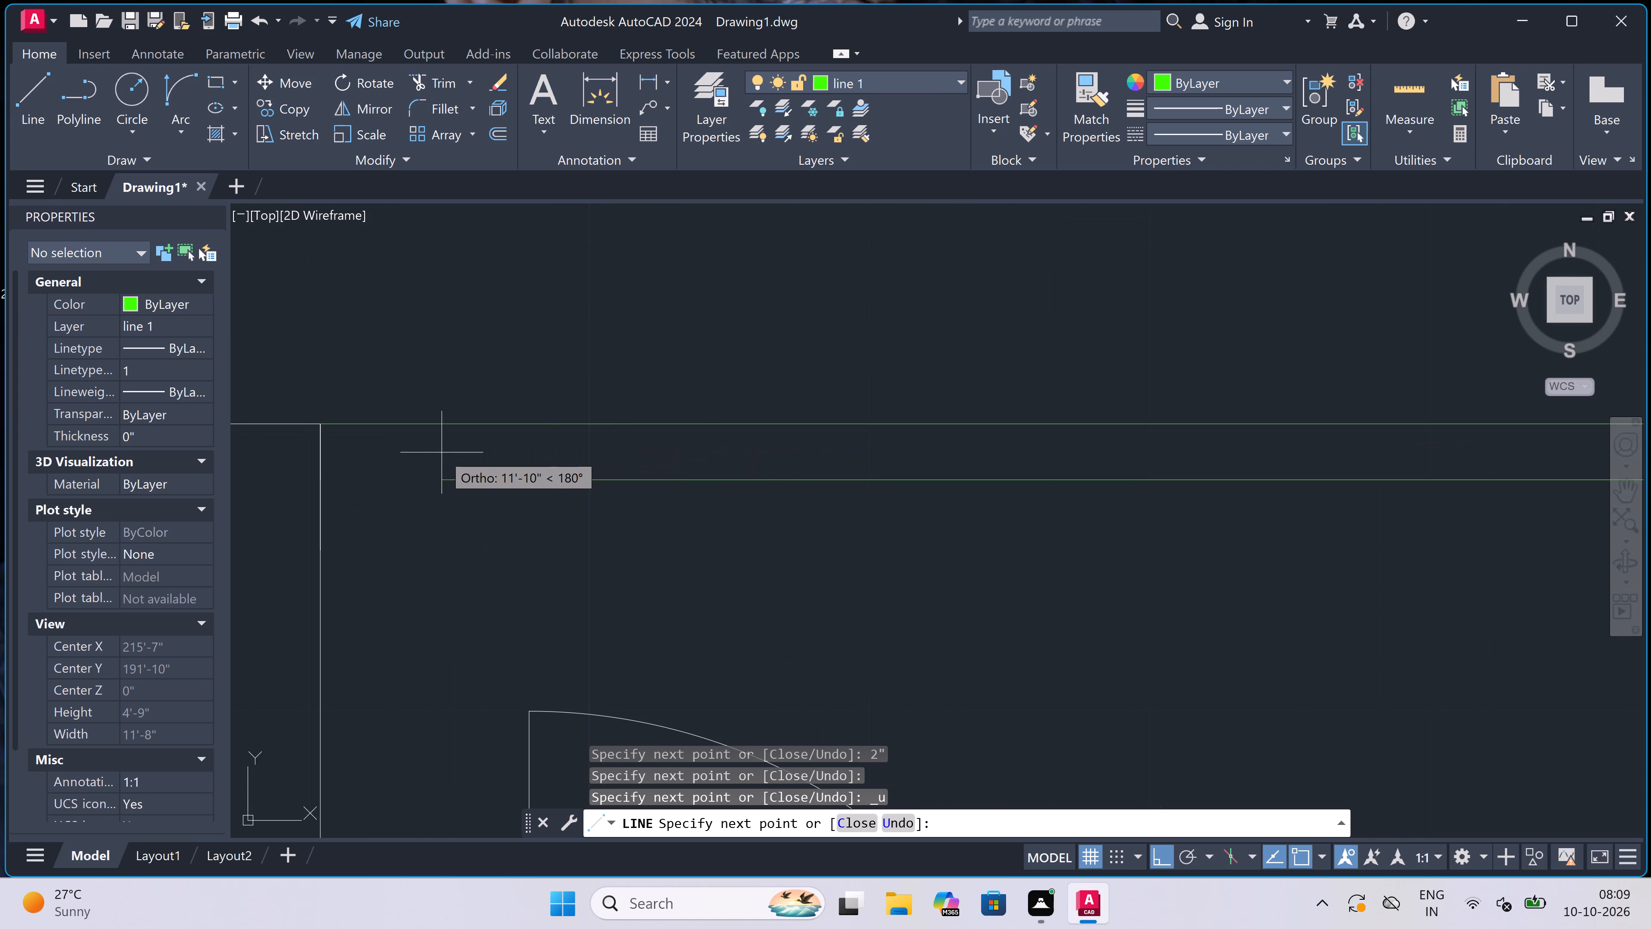
pyautogui.scroll(2, 384, 471)
pyautogui.scroll(1, 446, 426)
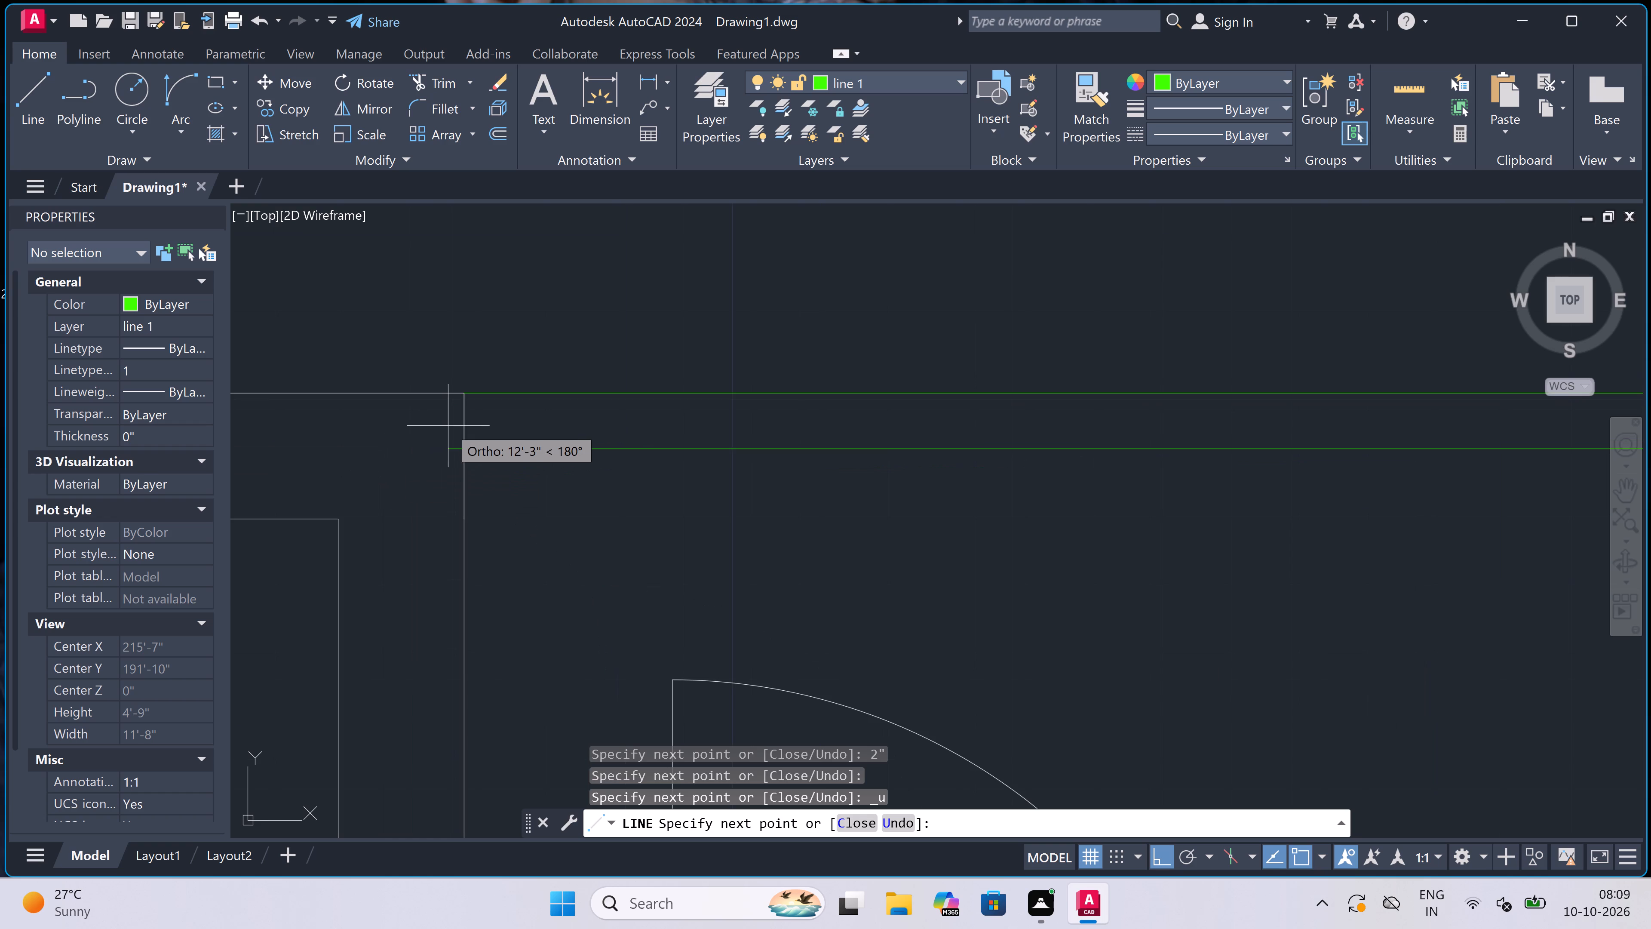
pyautogui.scroll(2, 450, 429)
pyautogui.click(481, 477)
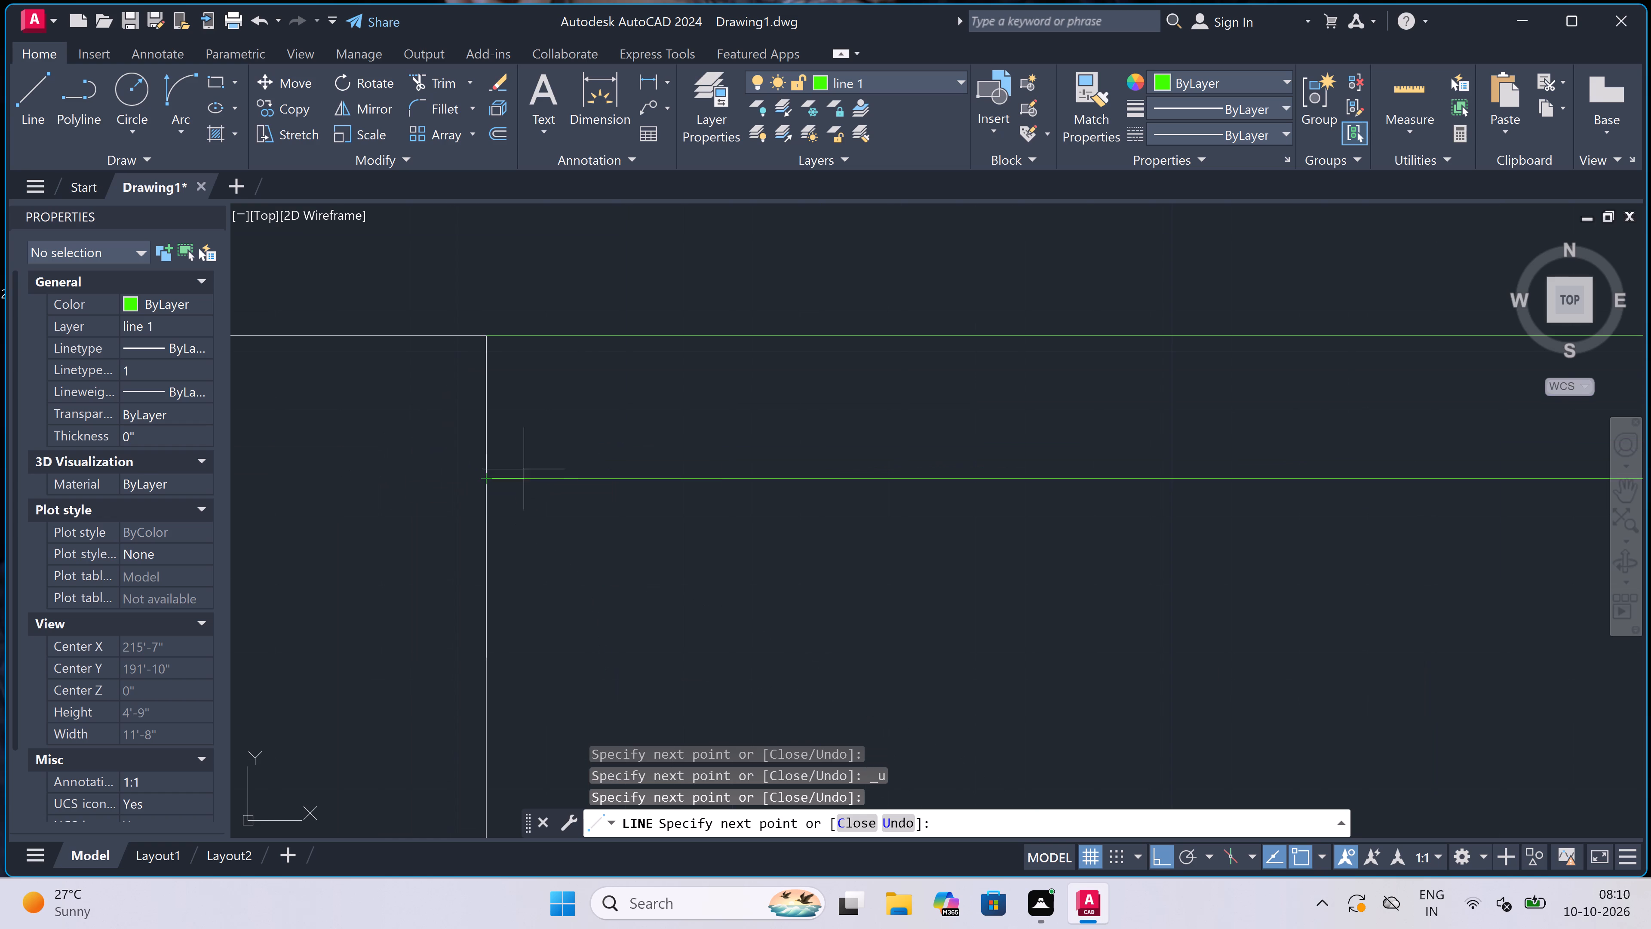
pyautogui.press('Escape')
# Draw outer lines from the upper-left room's outer corner up level with the wall return's top, and across to the return's corner.
pyautogui.scroll(-12, 599, 448)
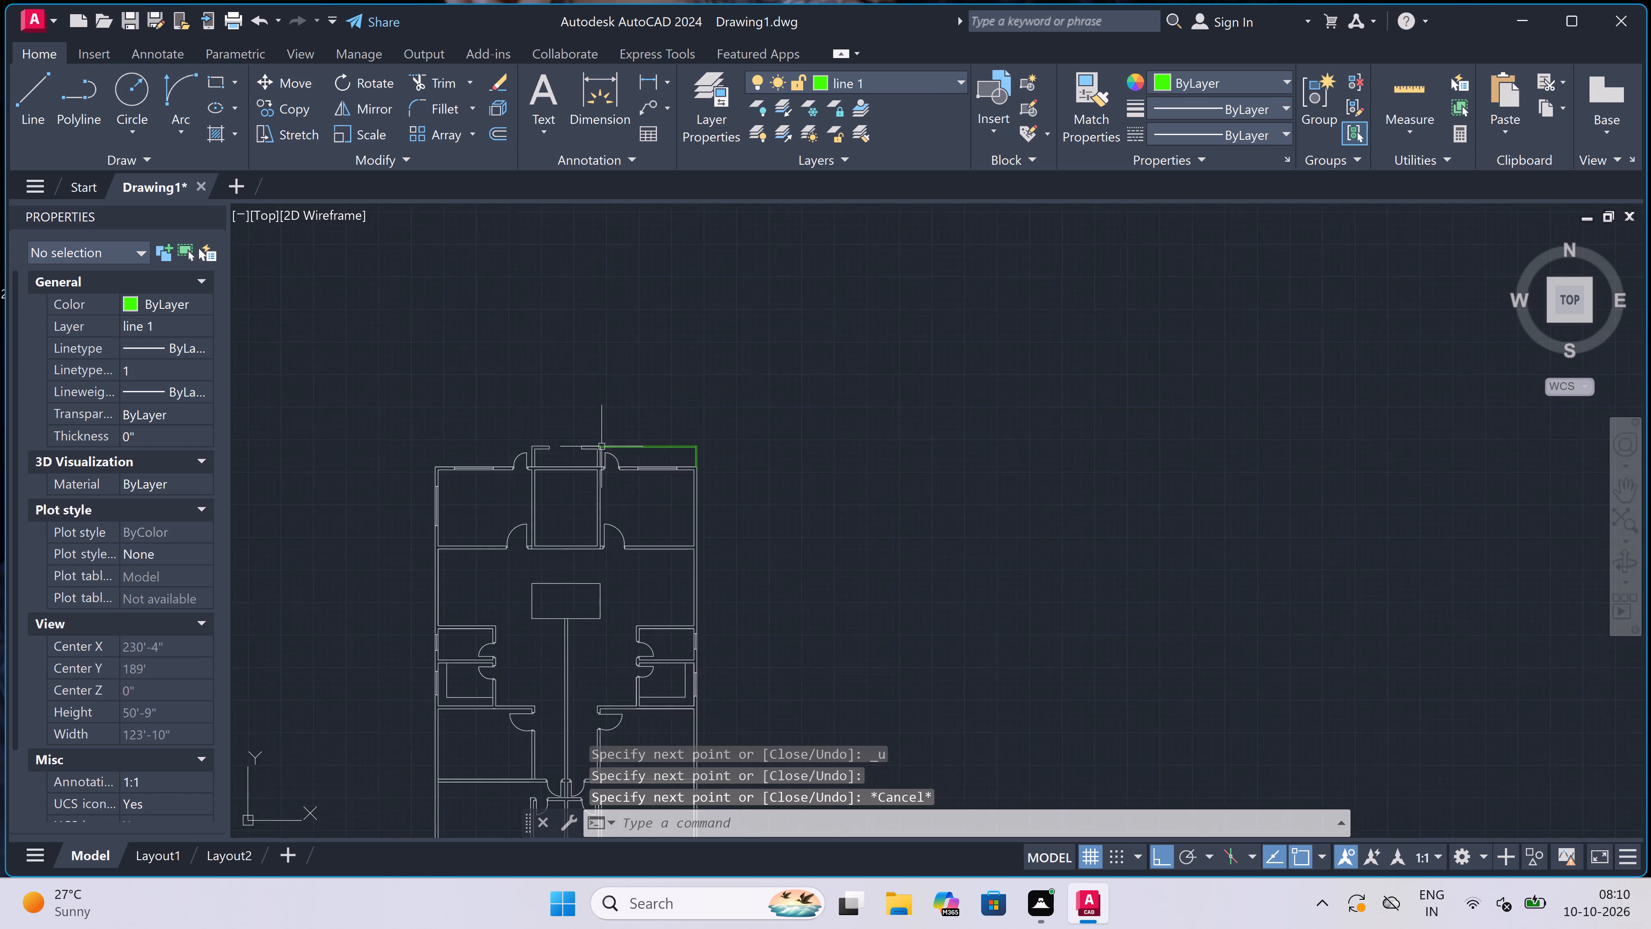
pyautogui.scroll(3, 567, 451)
pyautogui.scroll(-3, 456, 470)
pyautogui.scroll(2, 394, 474)
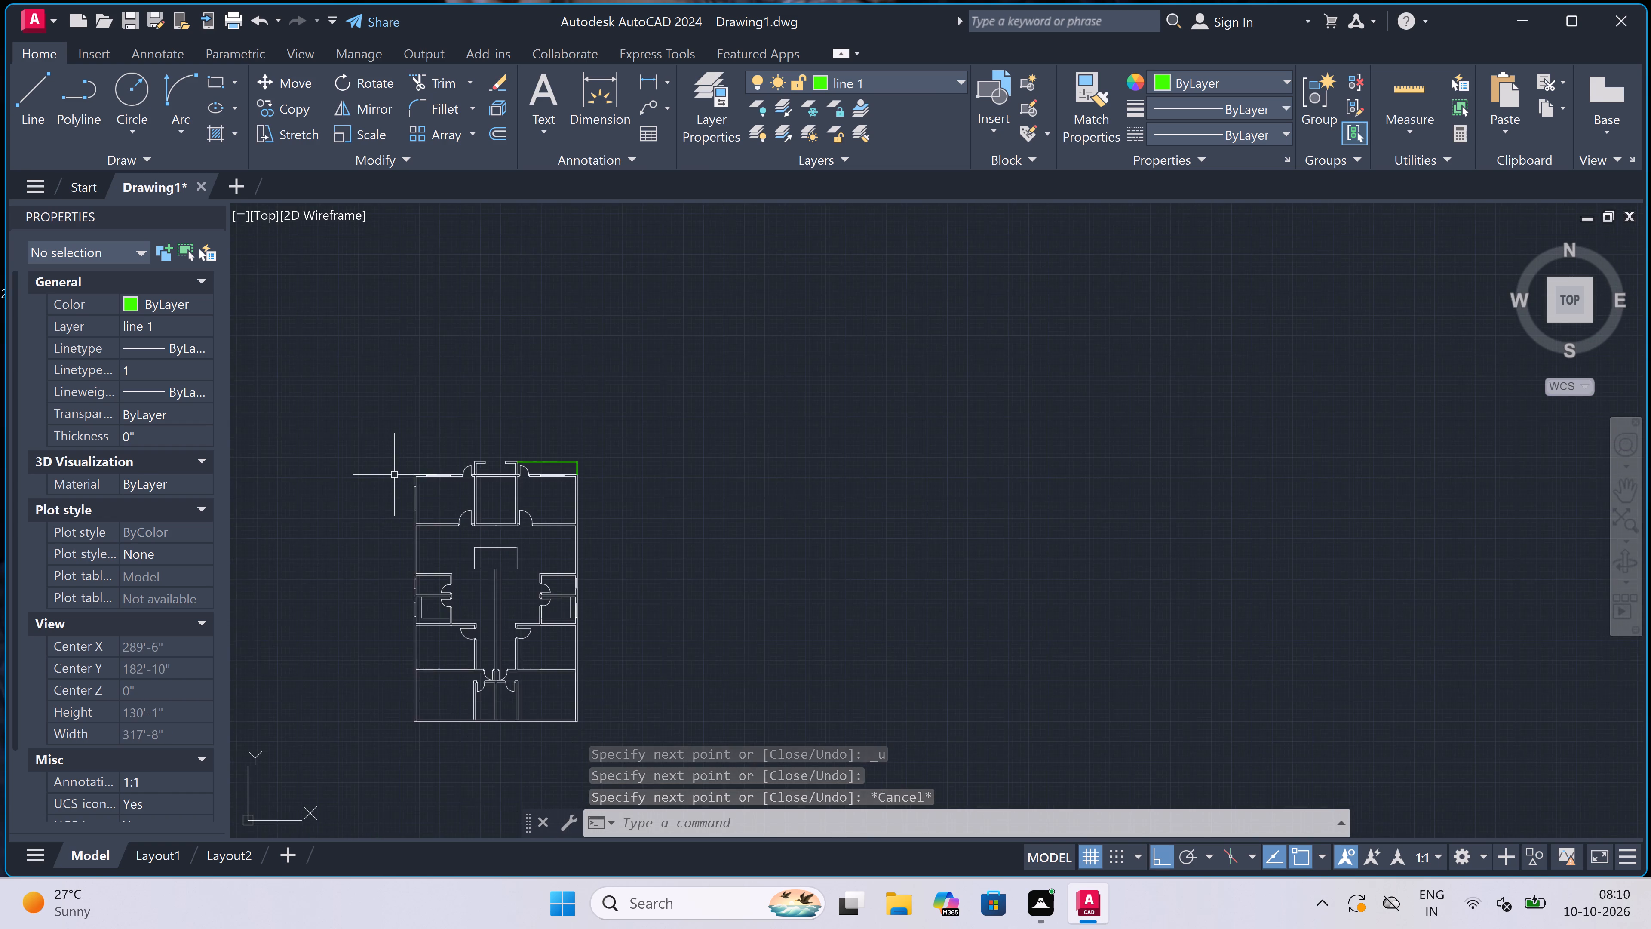
pyautogui.scroll(1, 394, 475)
pyautogui.scroll(3, 481, 437)
pyautogui.press('space')
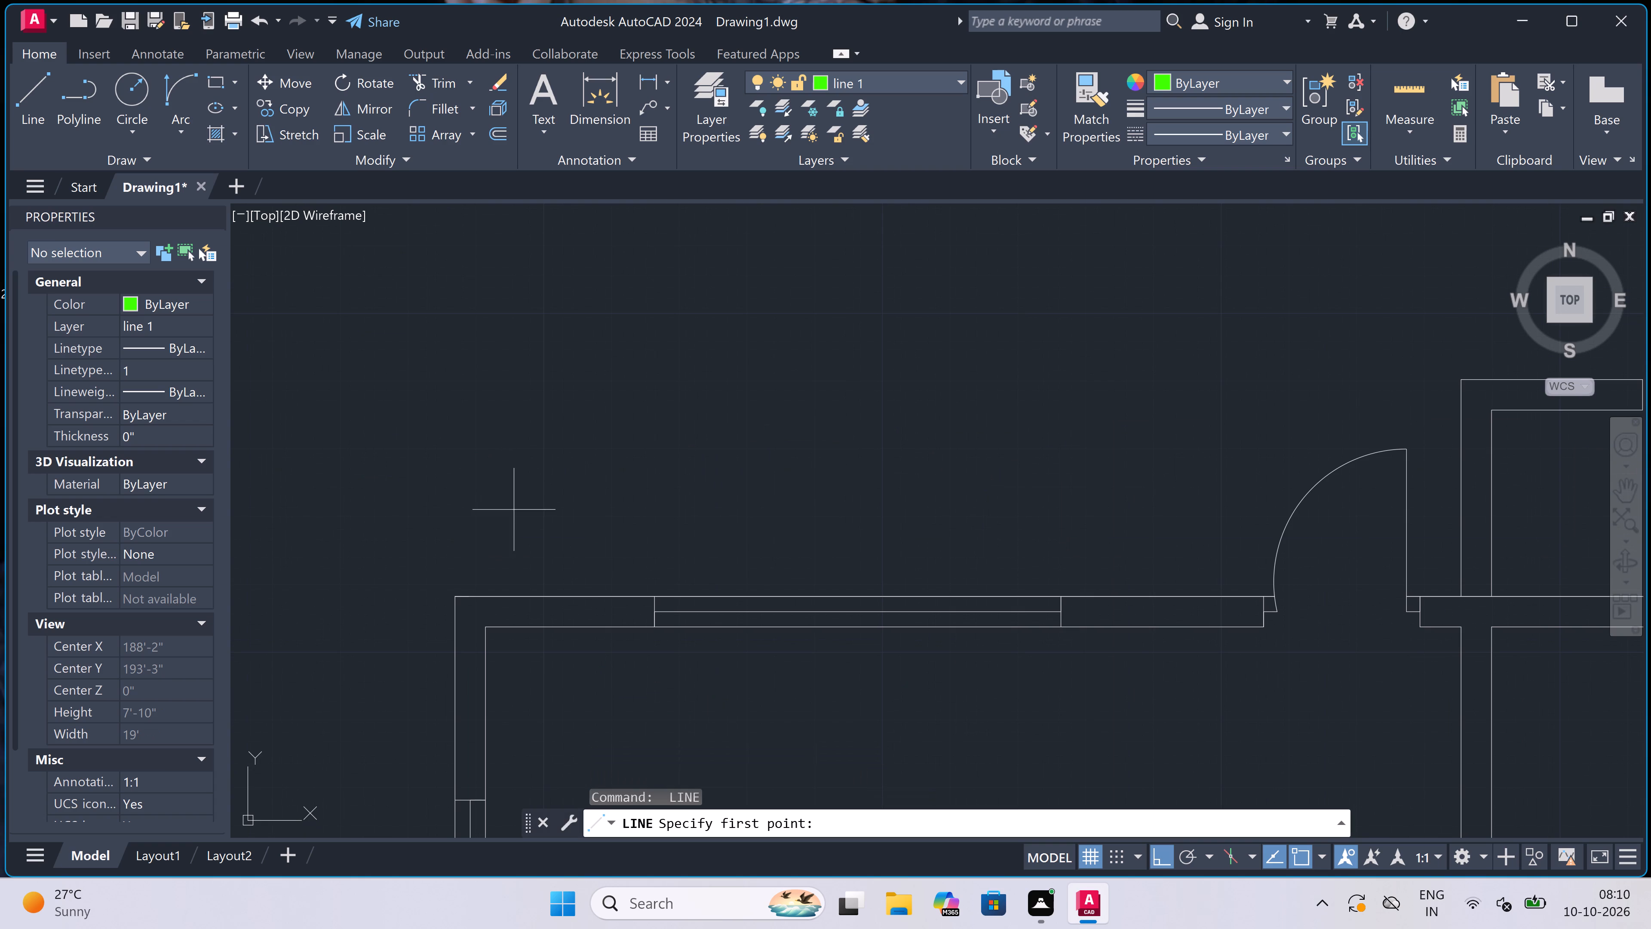
pyautogui.click(453, 605)
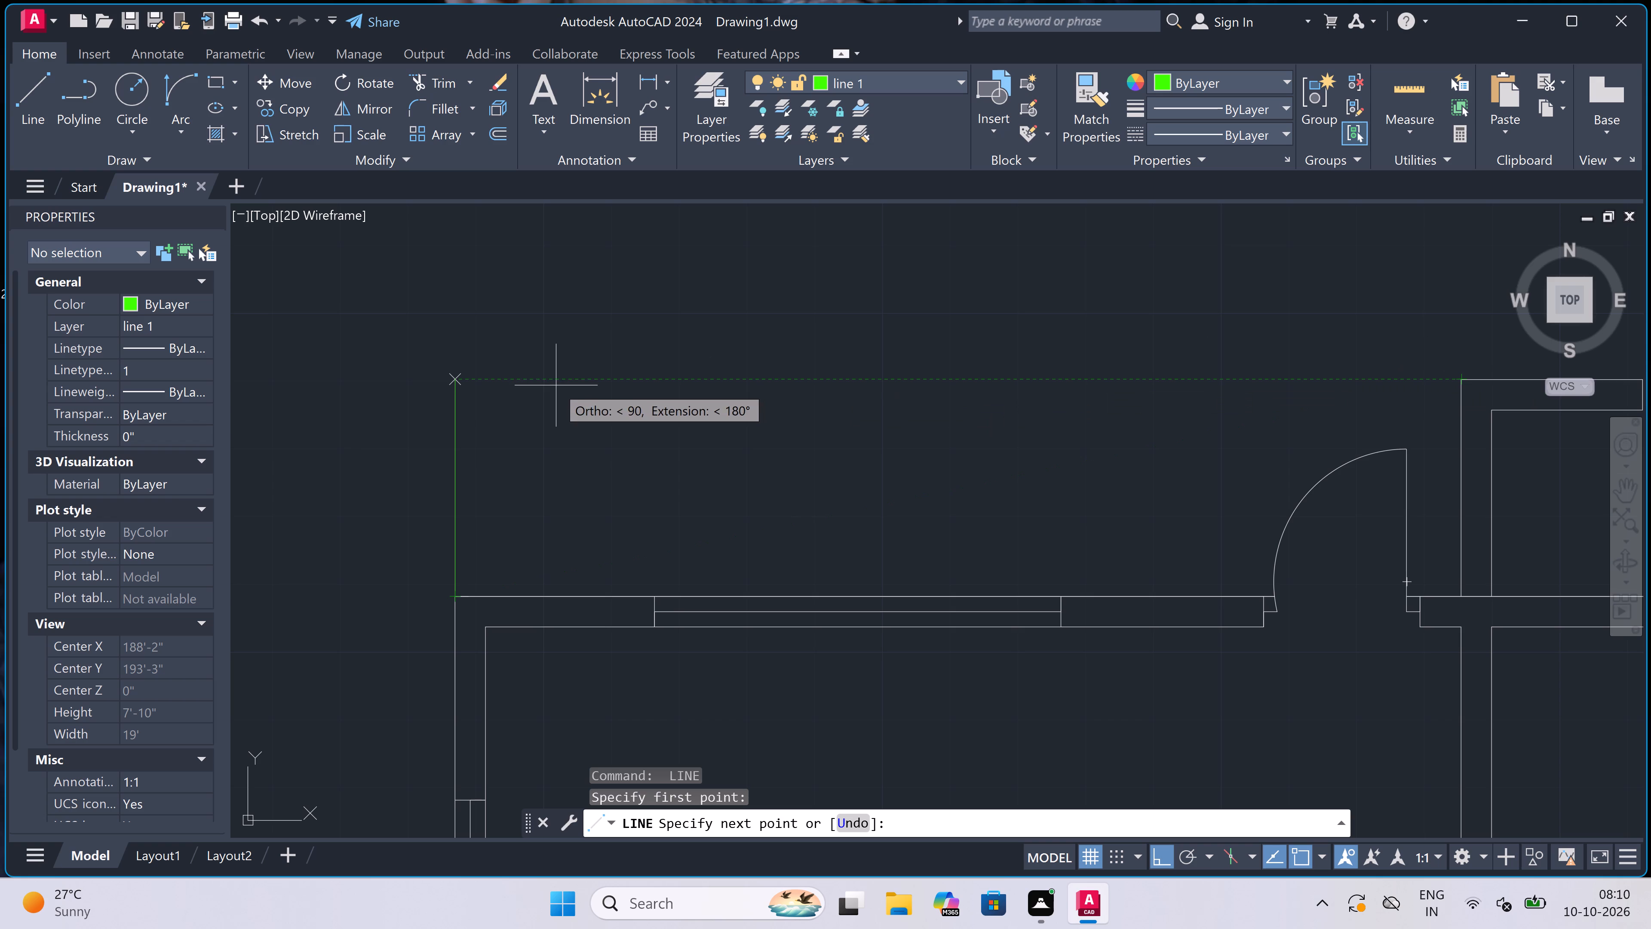
pyautogui.click(455, 381)
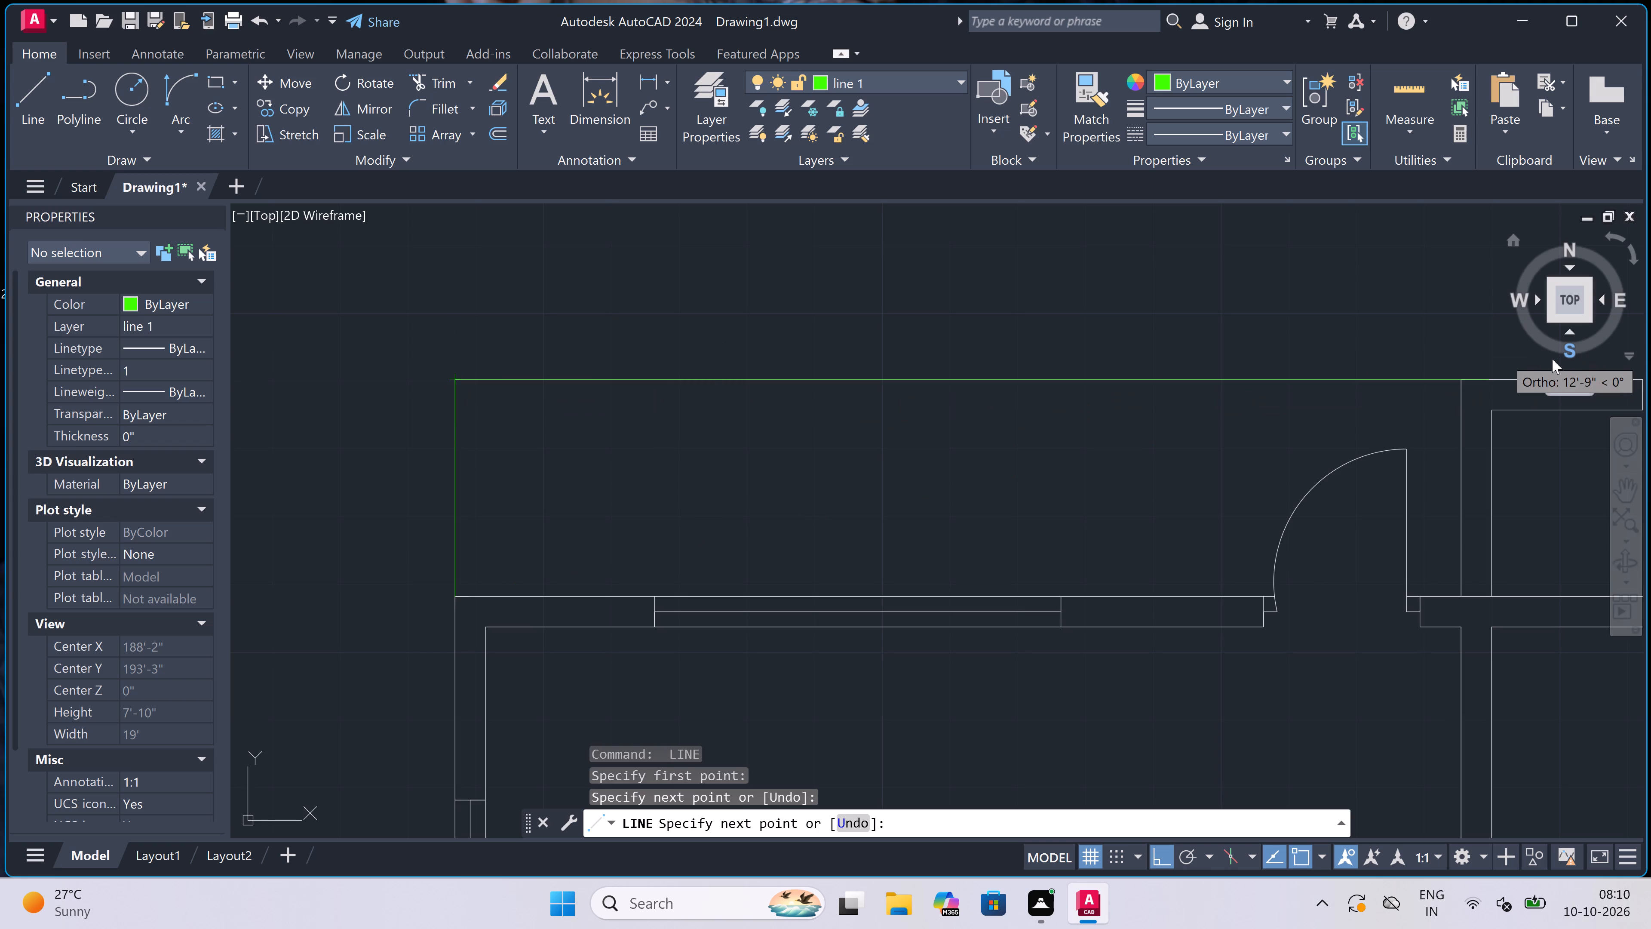
pyautogui.click(1466, 381)
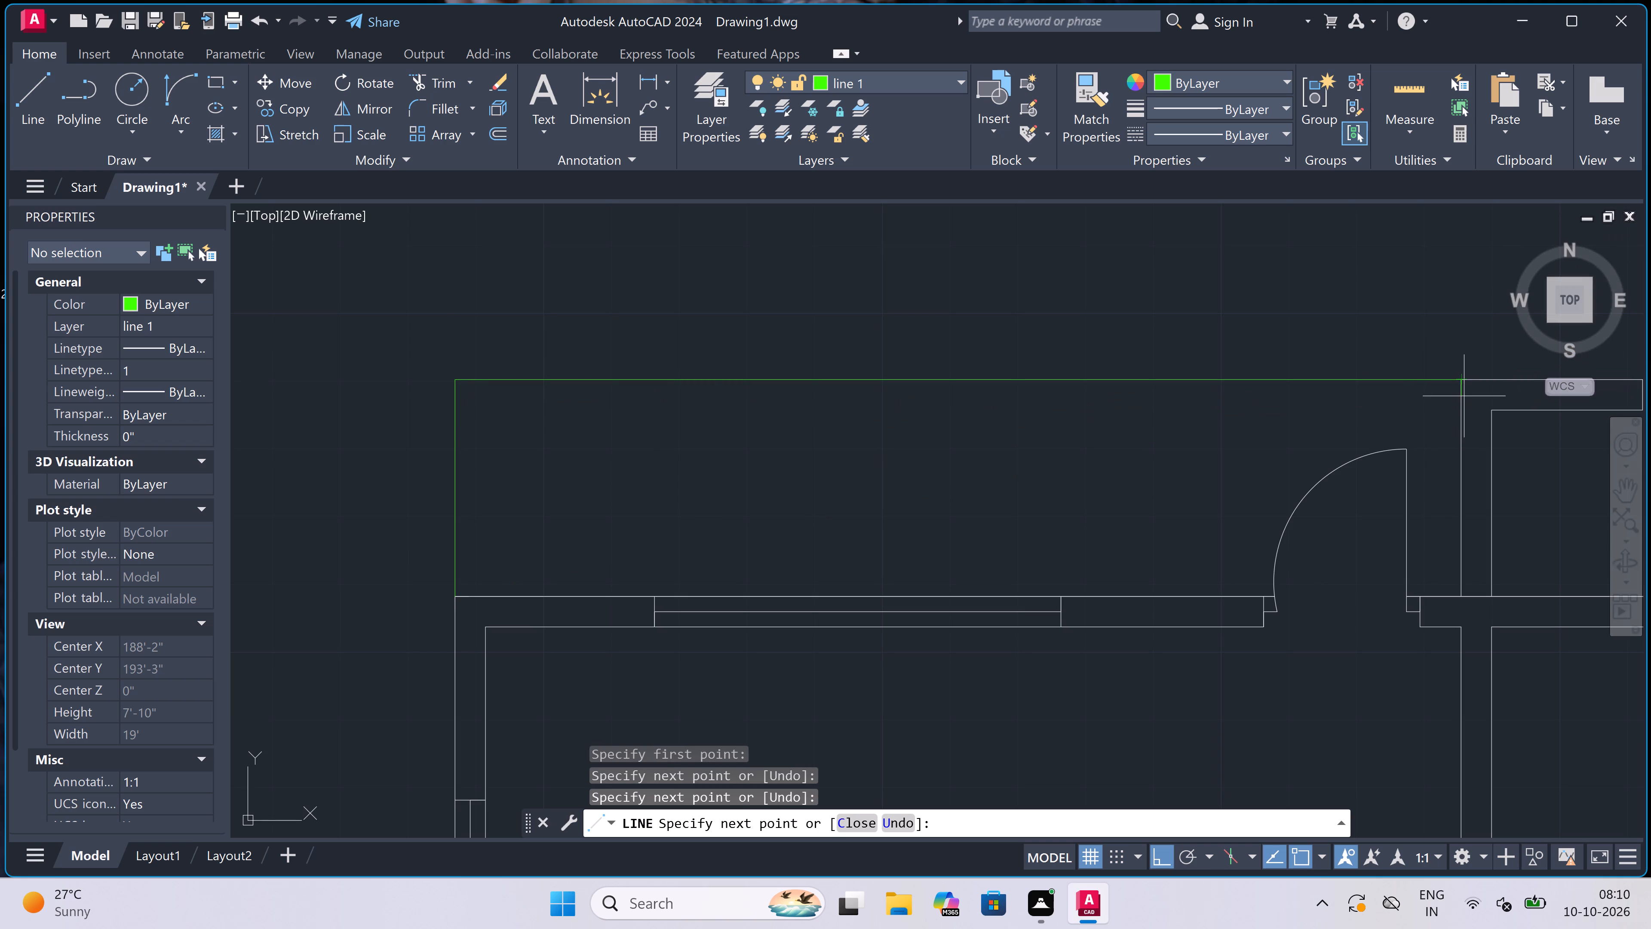
pyautogui.press('Escape')
# Draw a line 2" inward along the wall from the upper-left room's outer corner, and up to the green top line.
pyautogui.press('space')
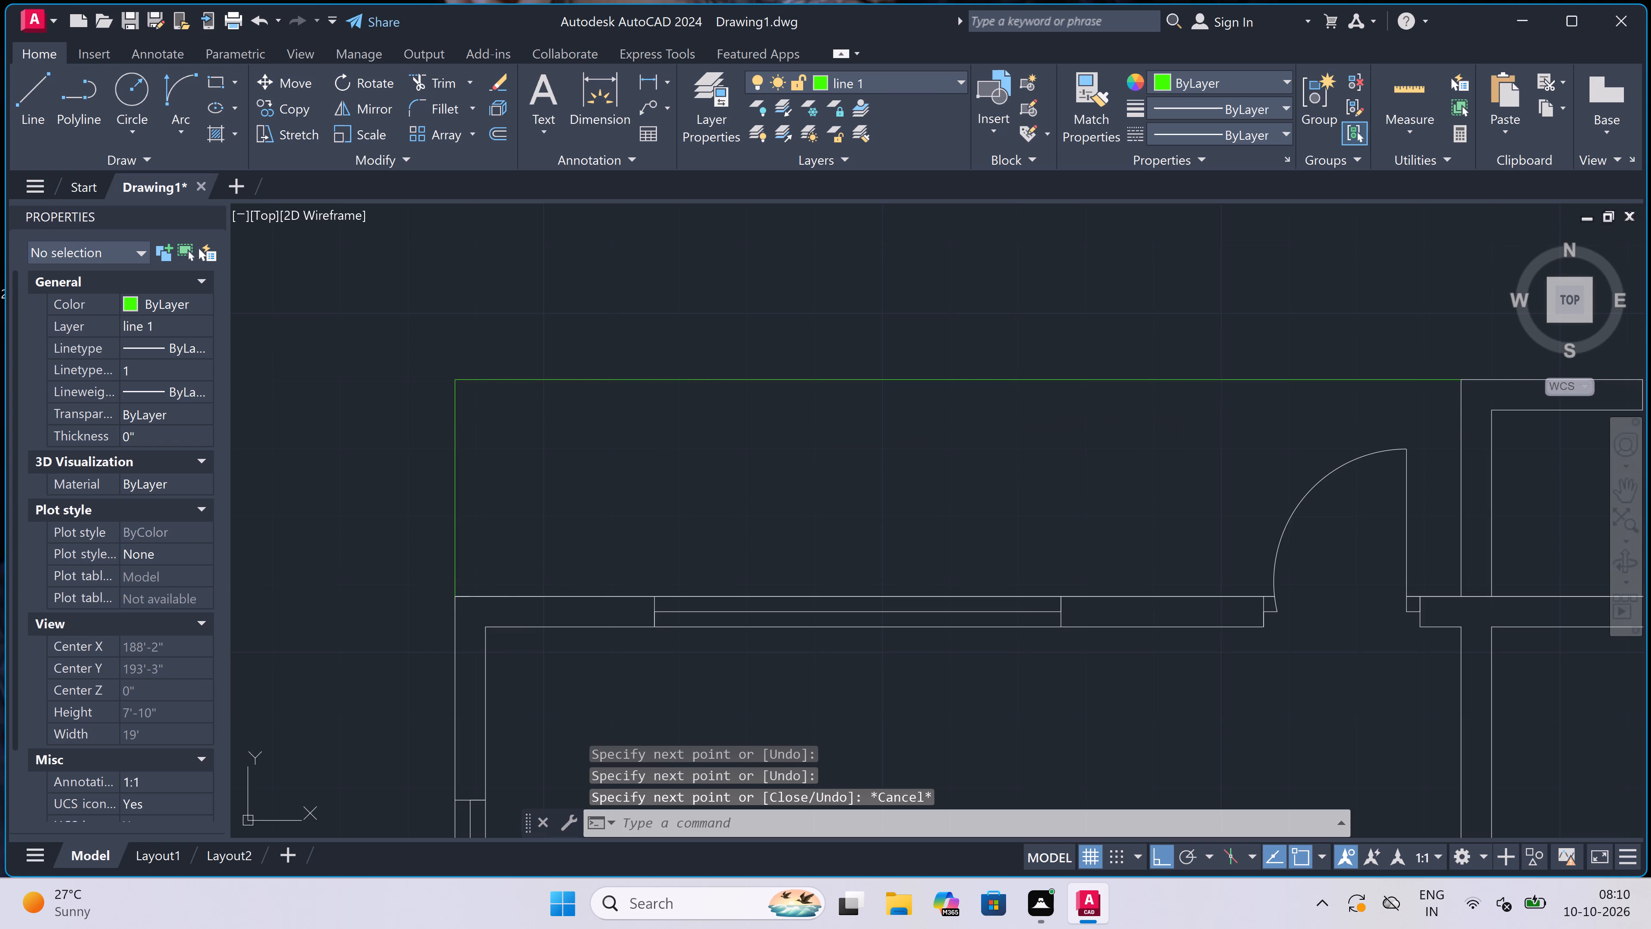
pyautogui.click(455, 594)
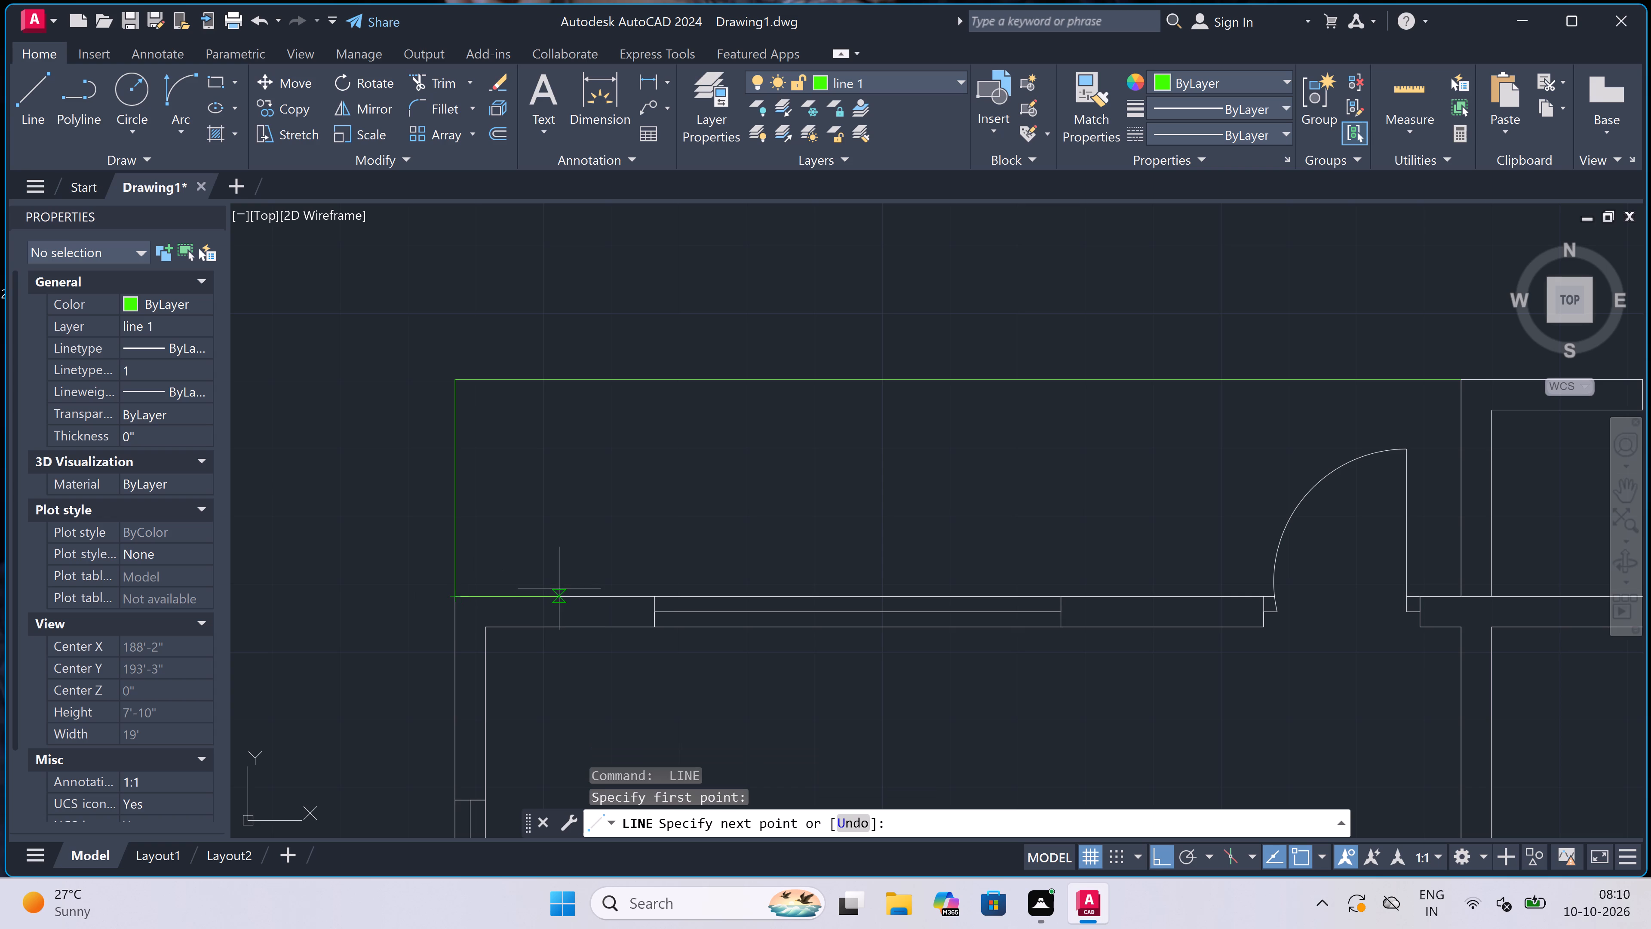
pyautogui.write('2"')
pyautogui.press('space')
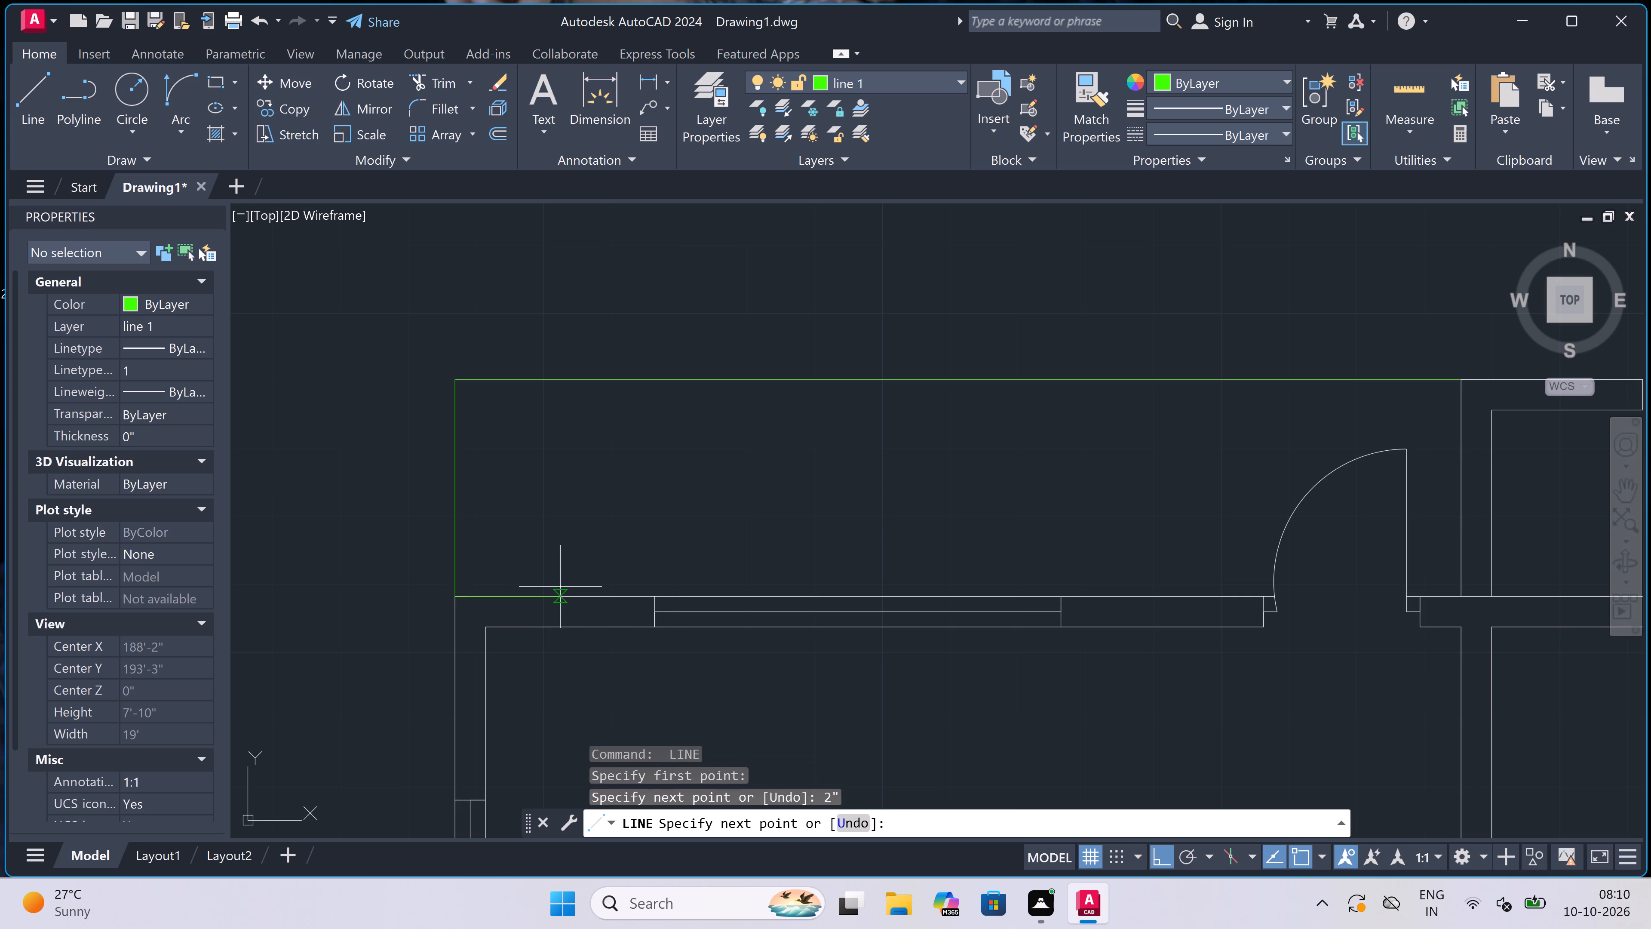
pyautogui.click(473, 373)
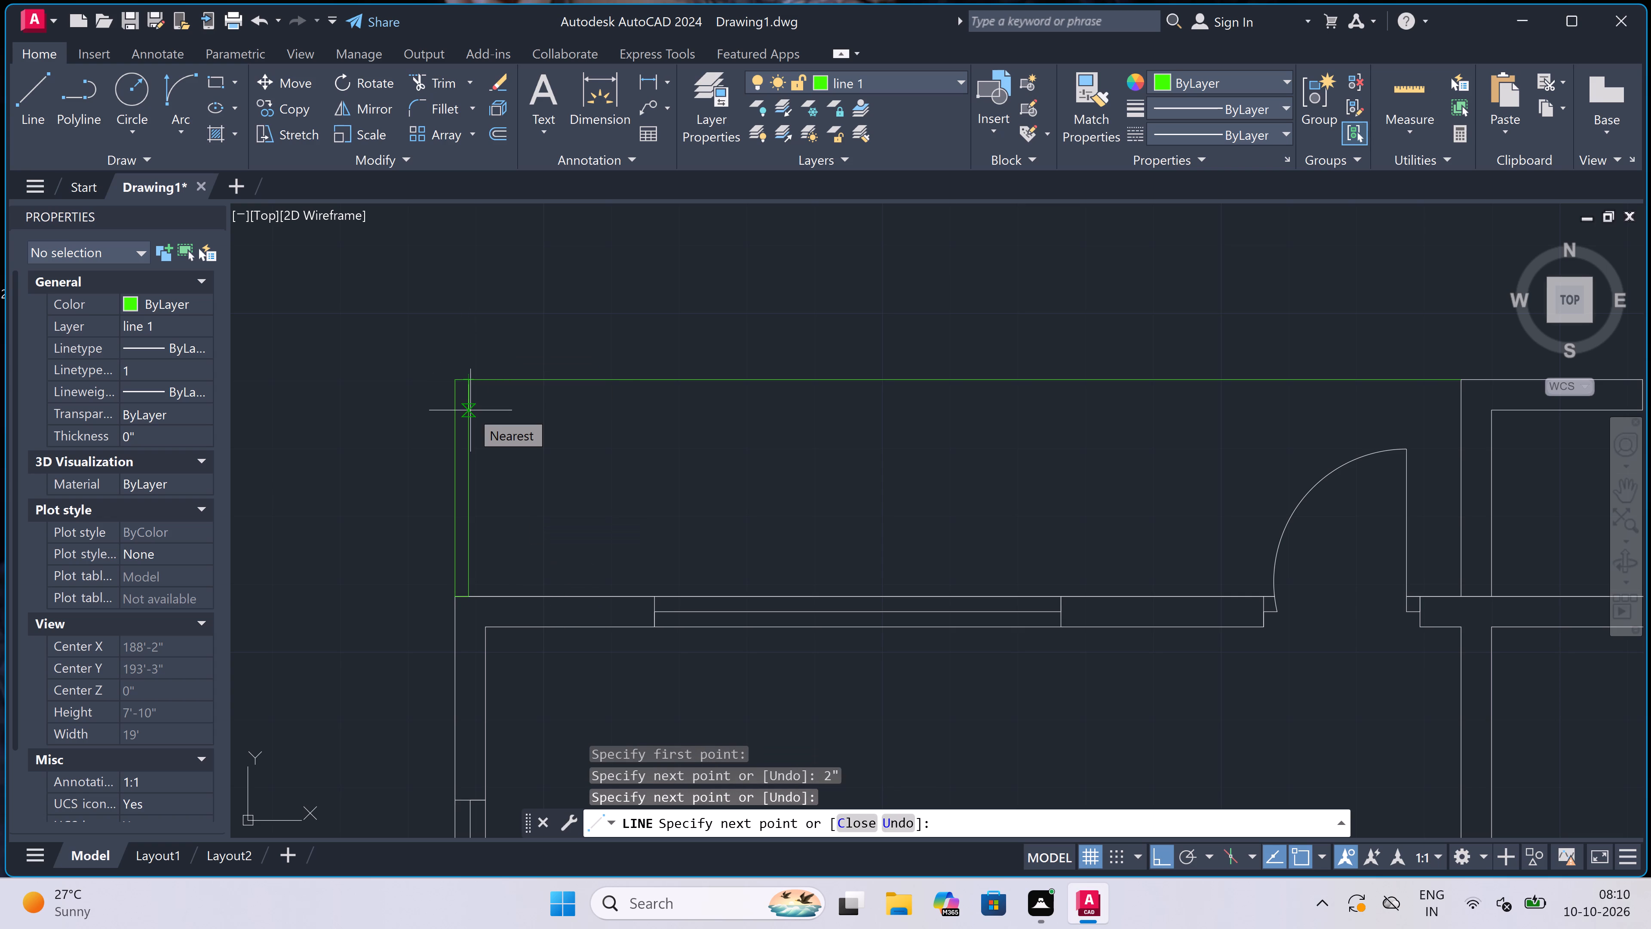
# Continue the inner line 2" down from the green top line and horizontally across to the wall return beside the upper-left door.
pyautogui.press('2')
pyautogui.write('"')
pyautogui.press('space')
pyautogui.scroll(-2, 472, 409)
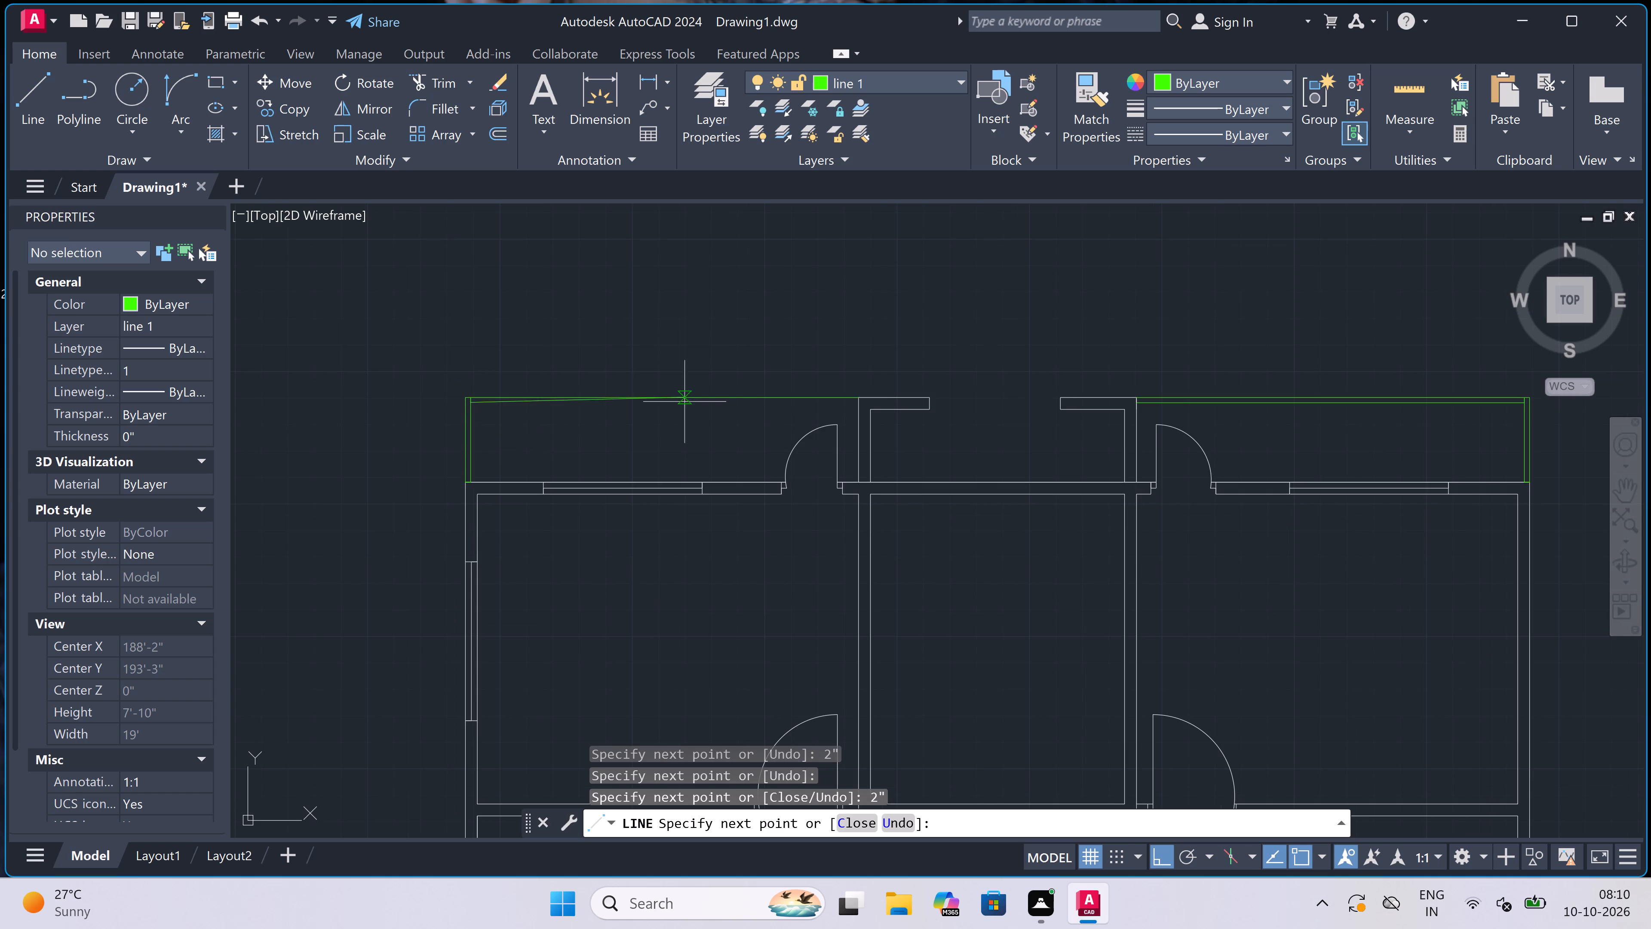
pyautogui.scroll(2, 893, 391)
pyautogui.scroll(2, 760, 426)
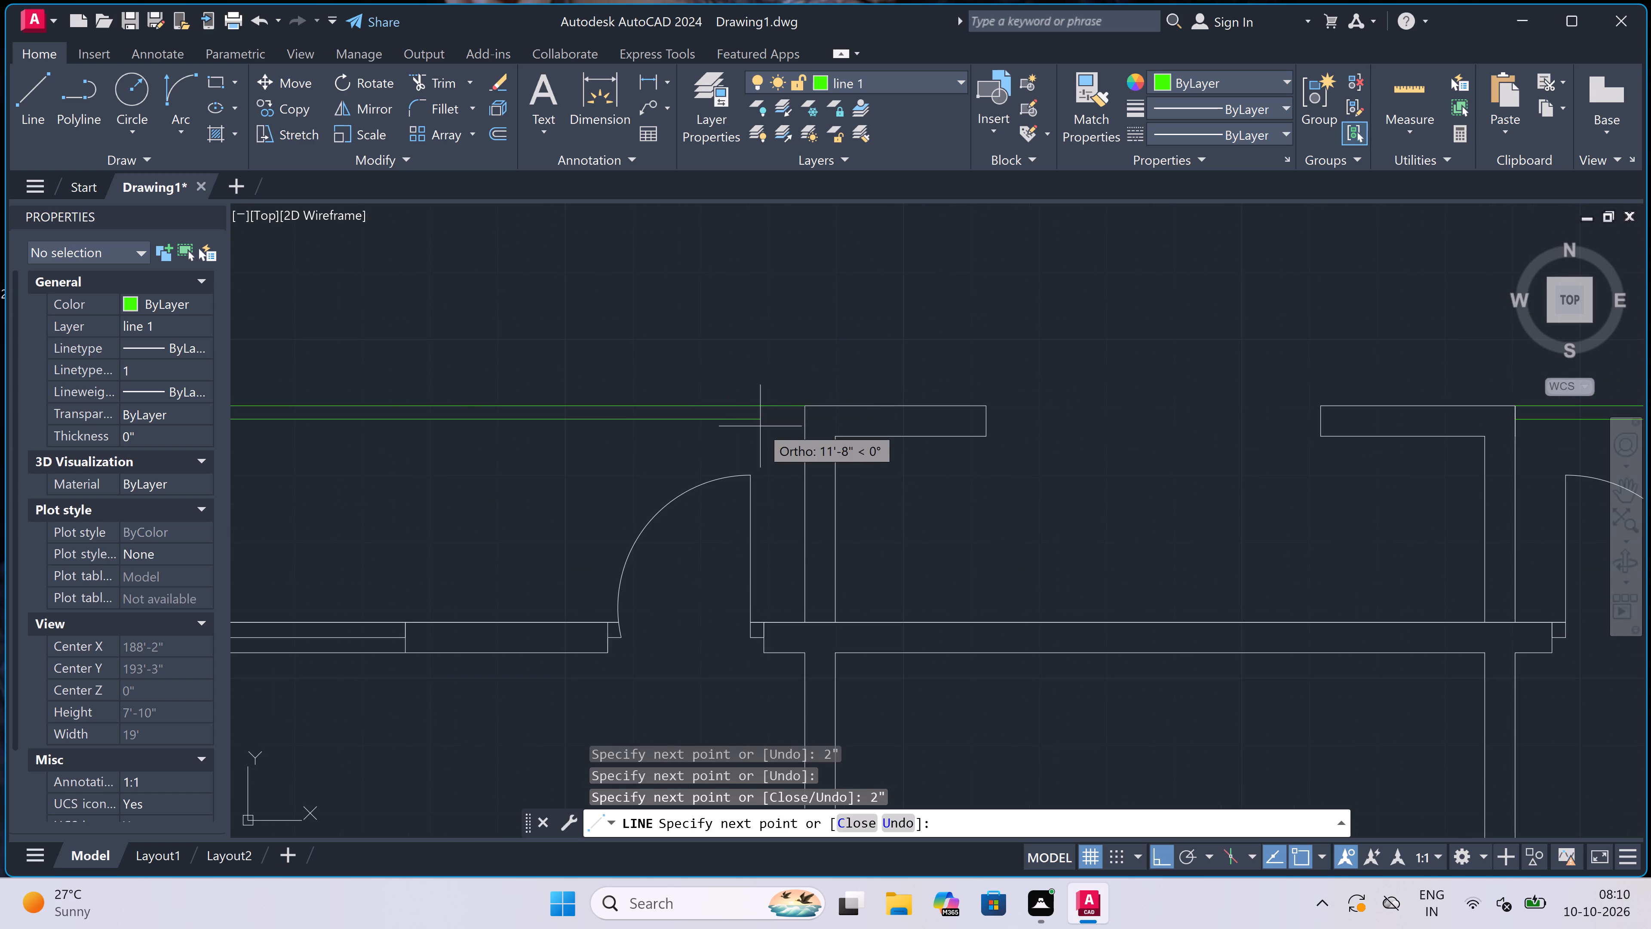
pyautogui.click(875, 416)
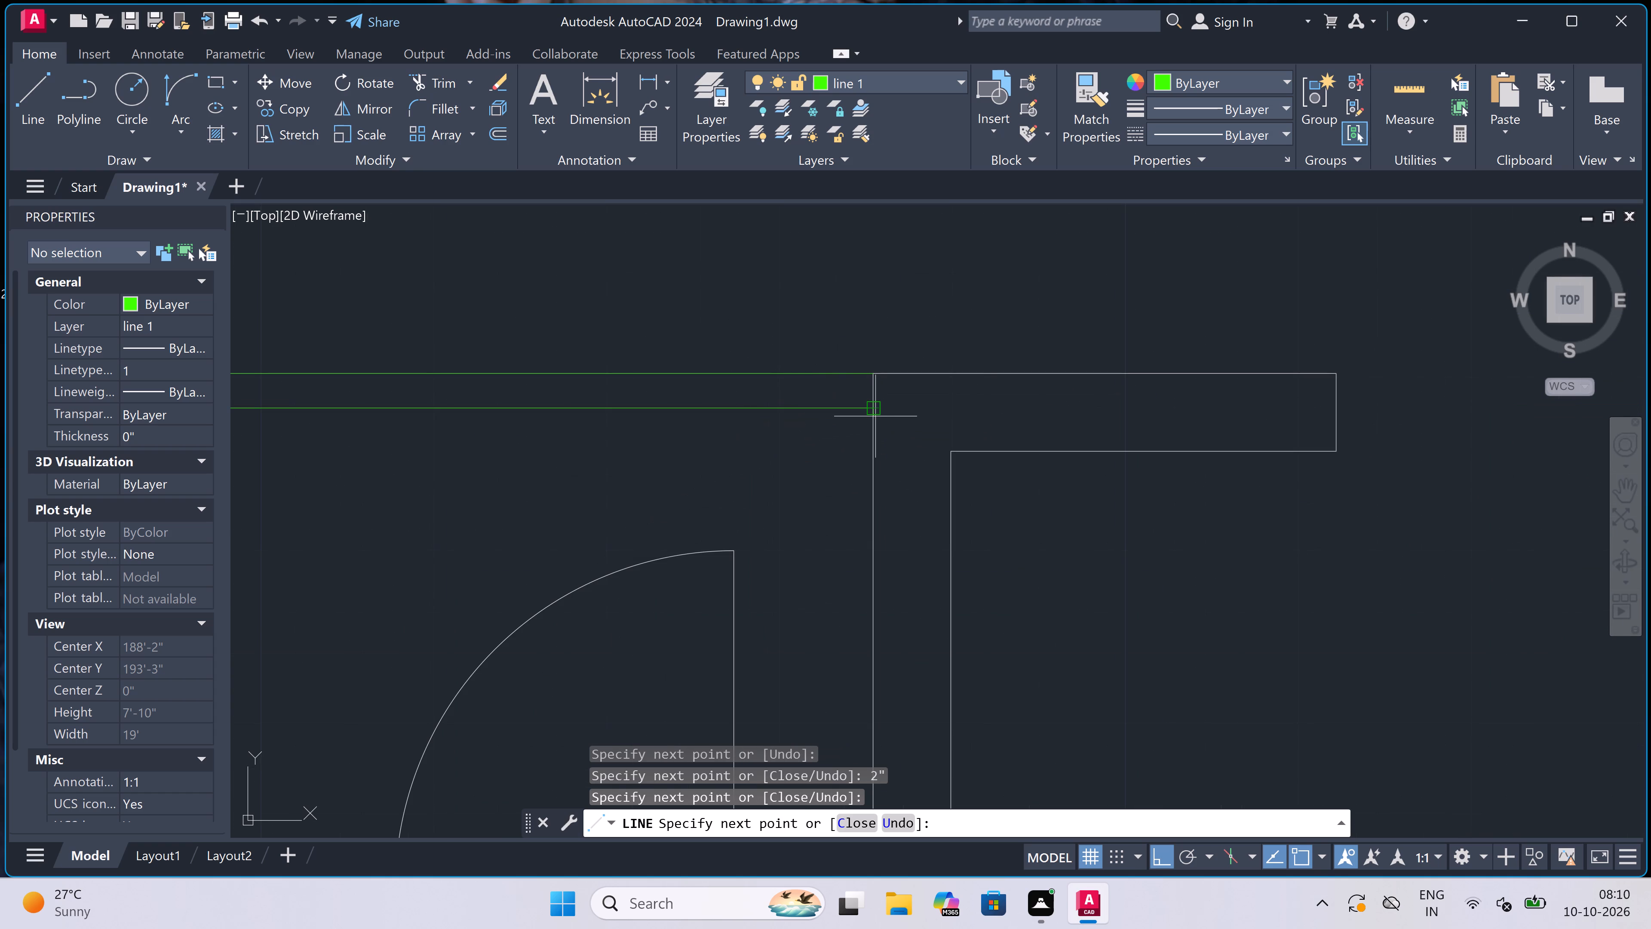
pyautogui.press('Escape')
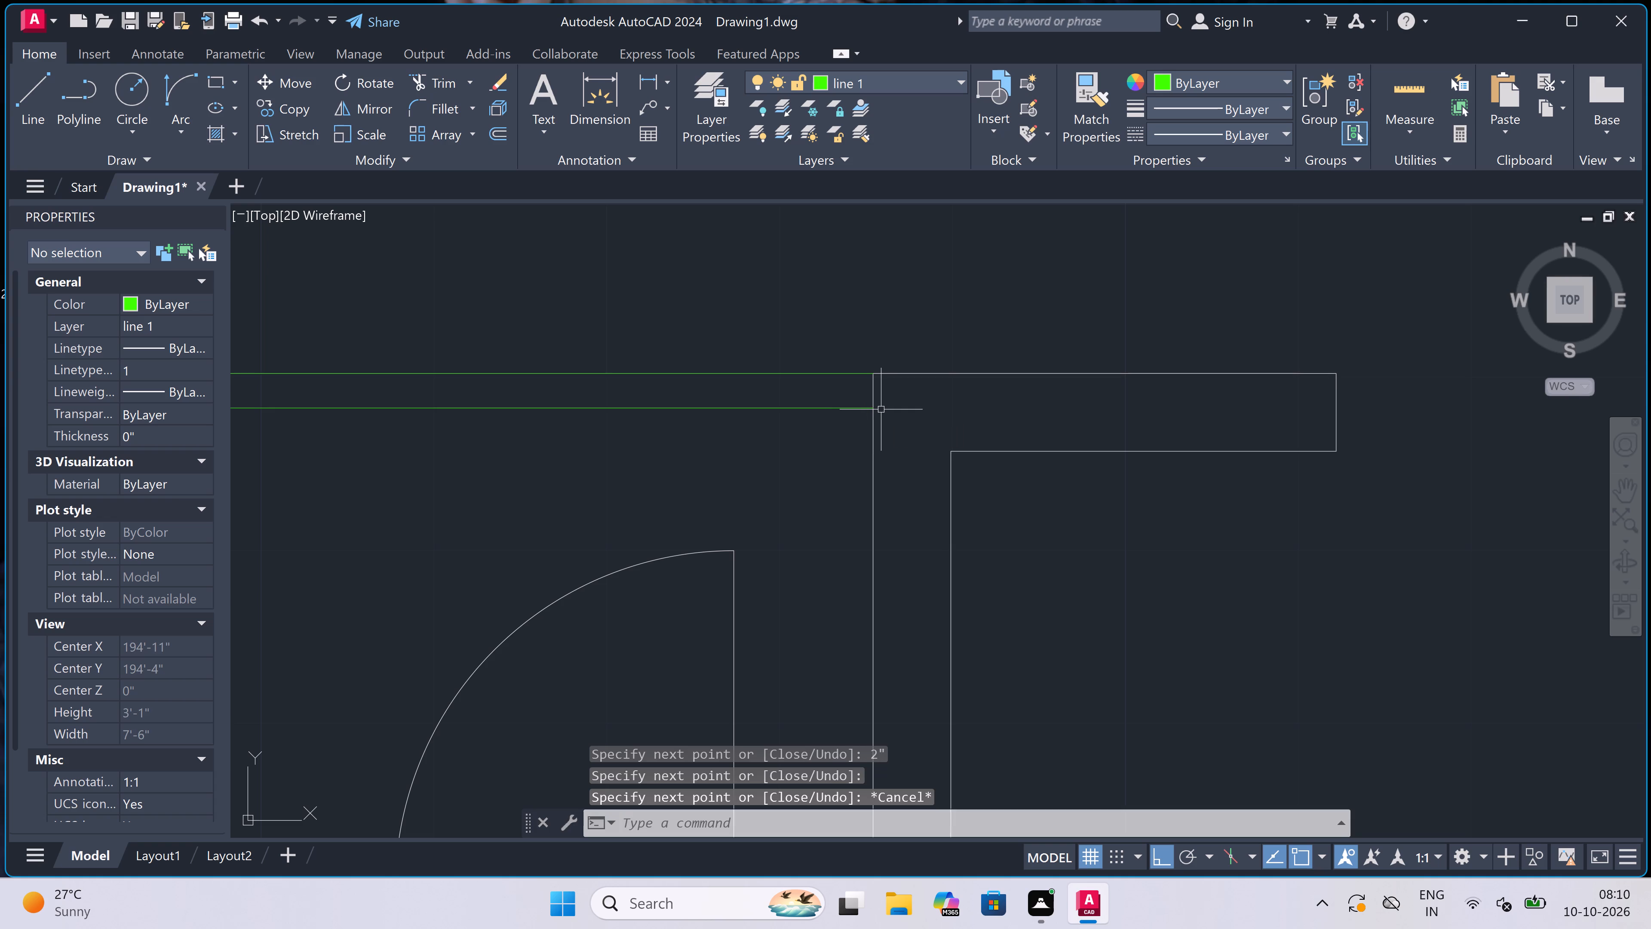
# Trim the overrun of the inner green lines at the outer corner above the upper-left room.
pyautogui.write('tr')
pyautogui.press('space')
pyautogui.scroll(-4, 878, 399)
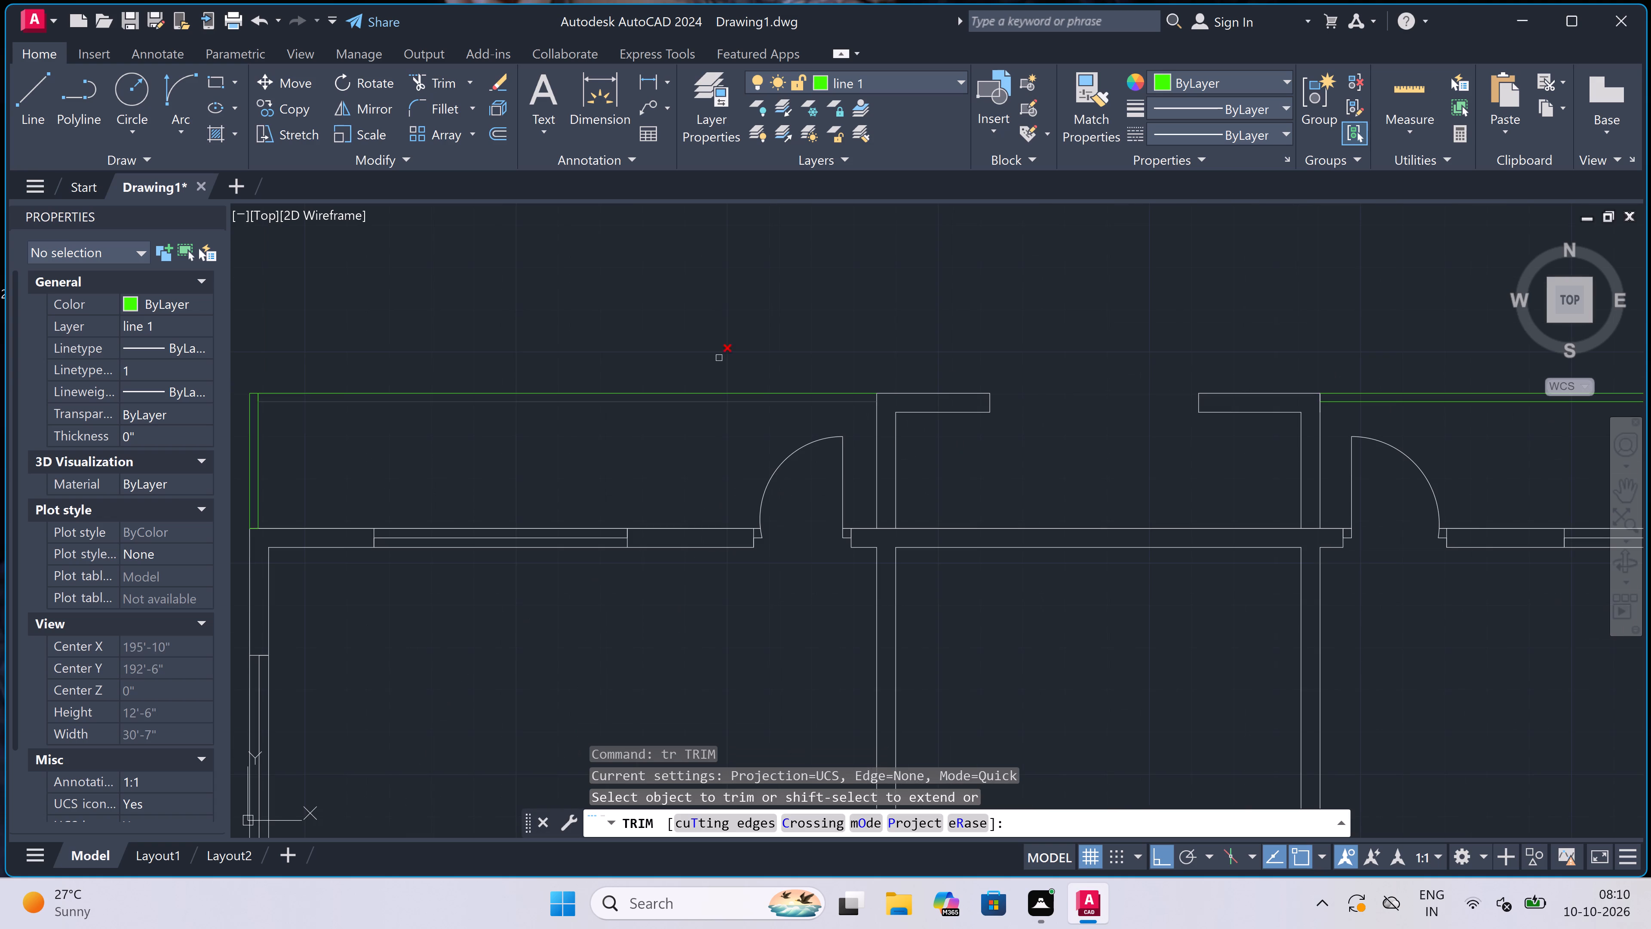
pyautogui.scroll(-3, 375, 354)
pyautogui.scroll(4, 350, 359)
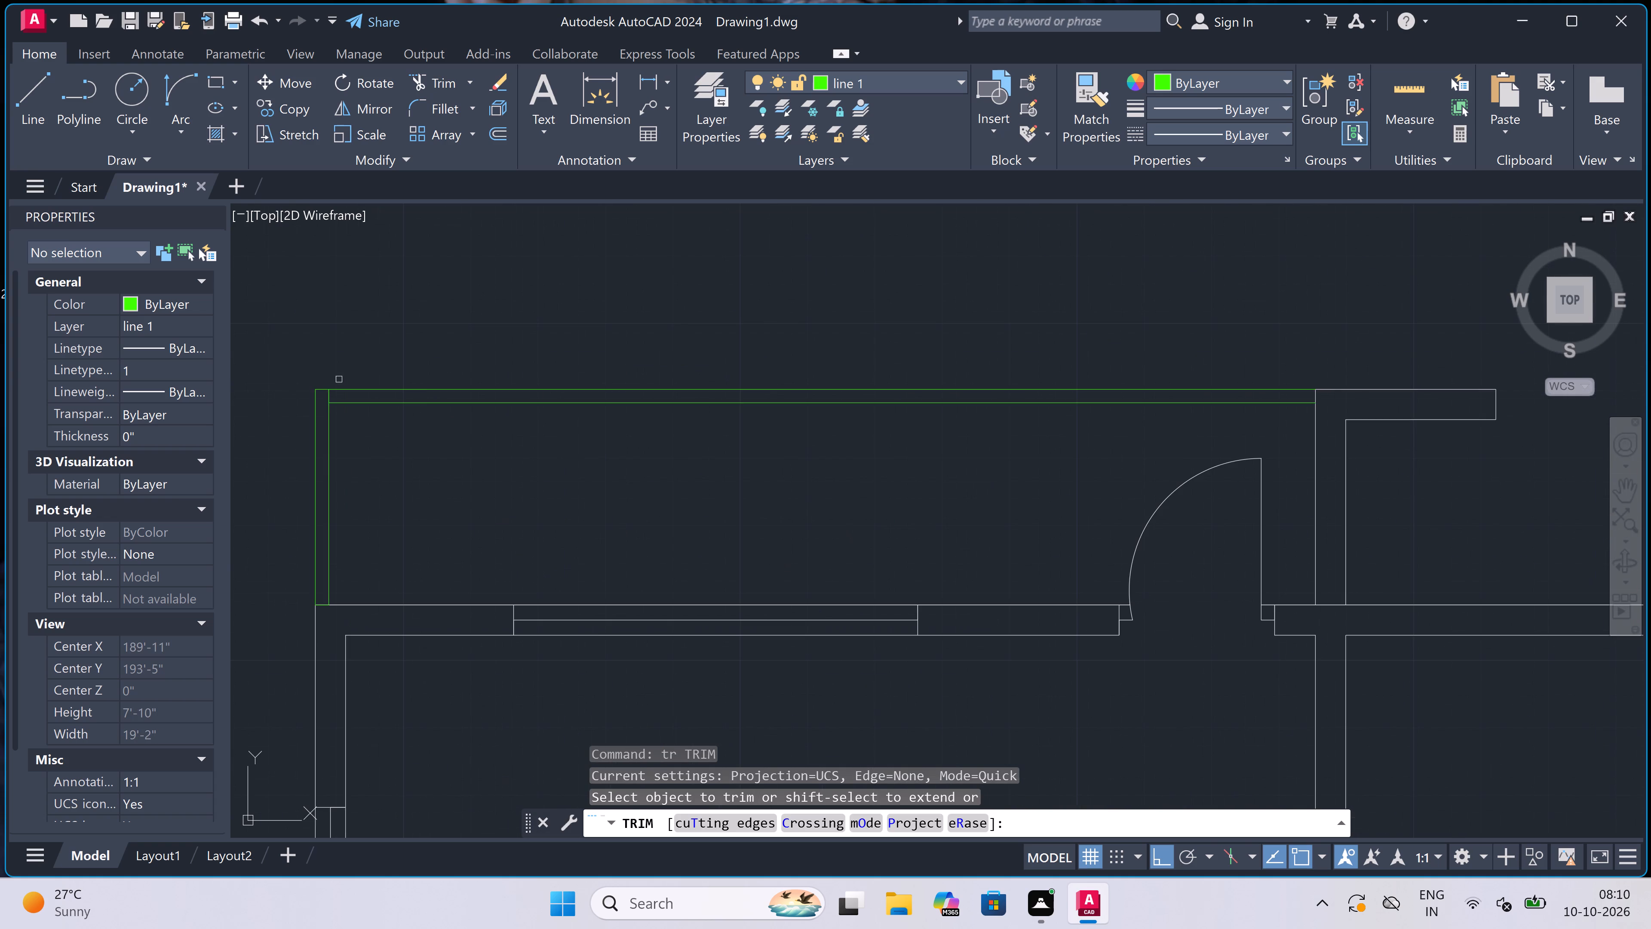
pyautogui.scroll(3, 332, 389)
pyautogui.click(302, 412)
pyautogui.click(354, 413)
pyautogui.scroll(-4, 354, 413)
pyautogui.scroll(-3, 669, 402)
pyautogui.press('Escape')
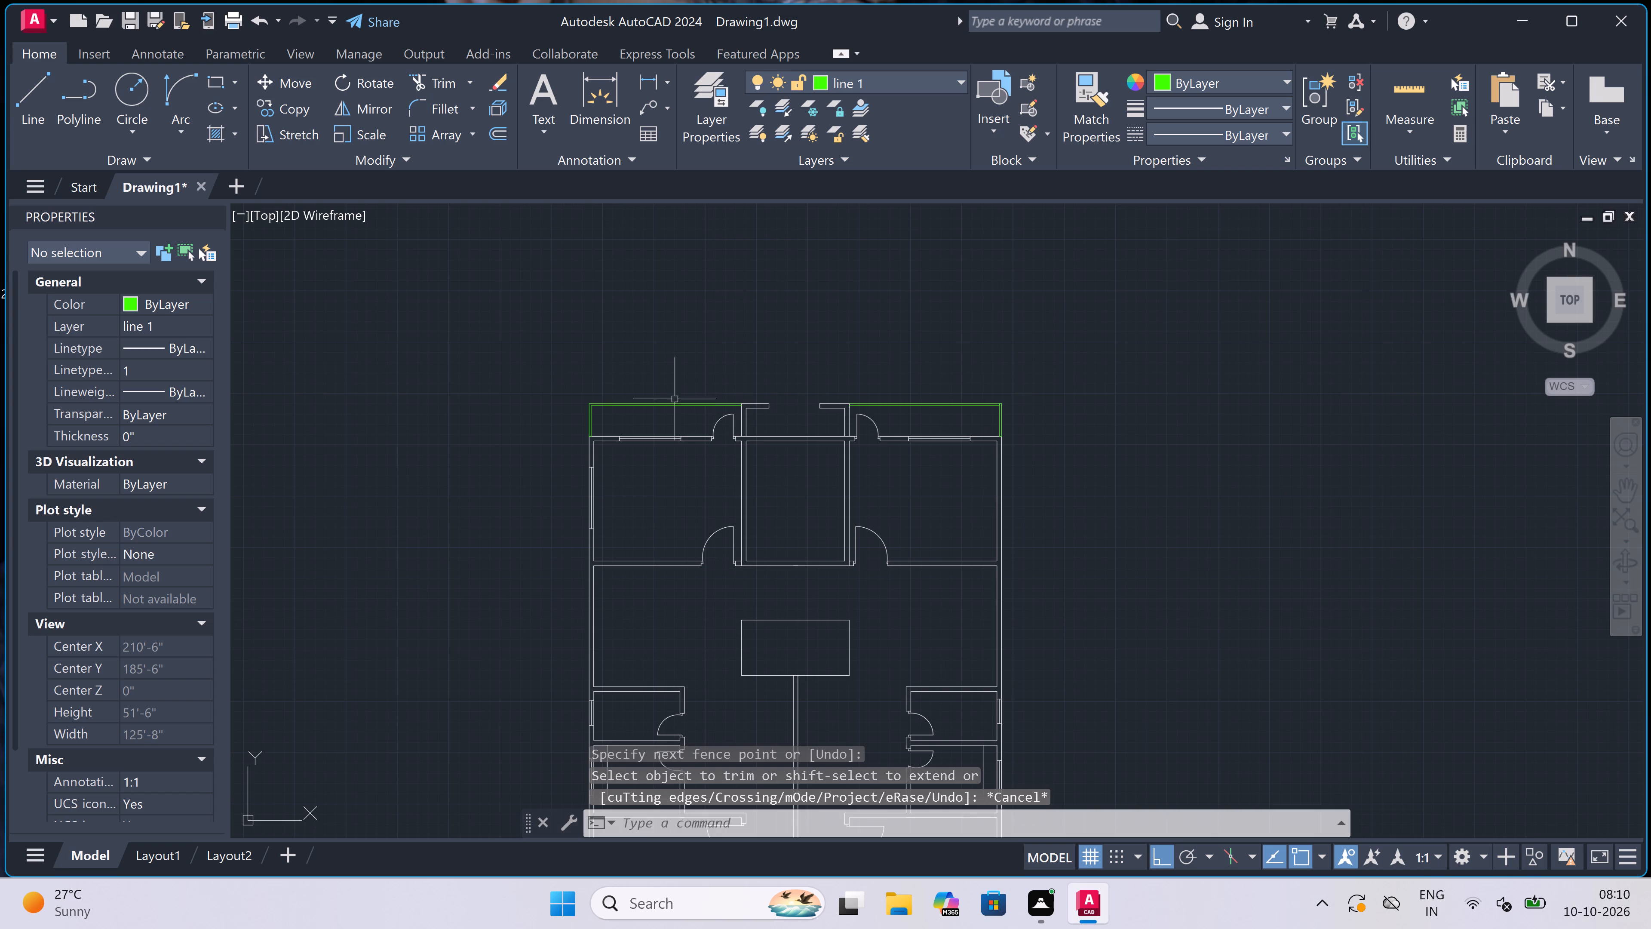
# Draw a green line across the top opening between the end midpoints of the two facing wall returns.
pyautogui.scroll(4, 820, 410)
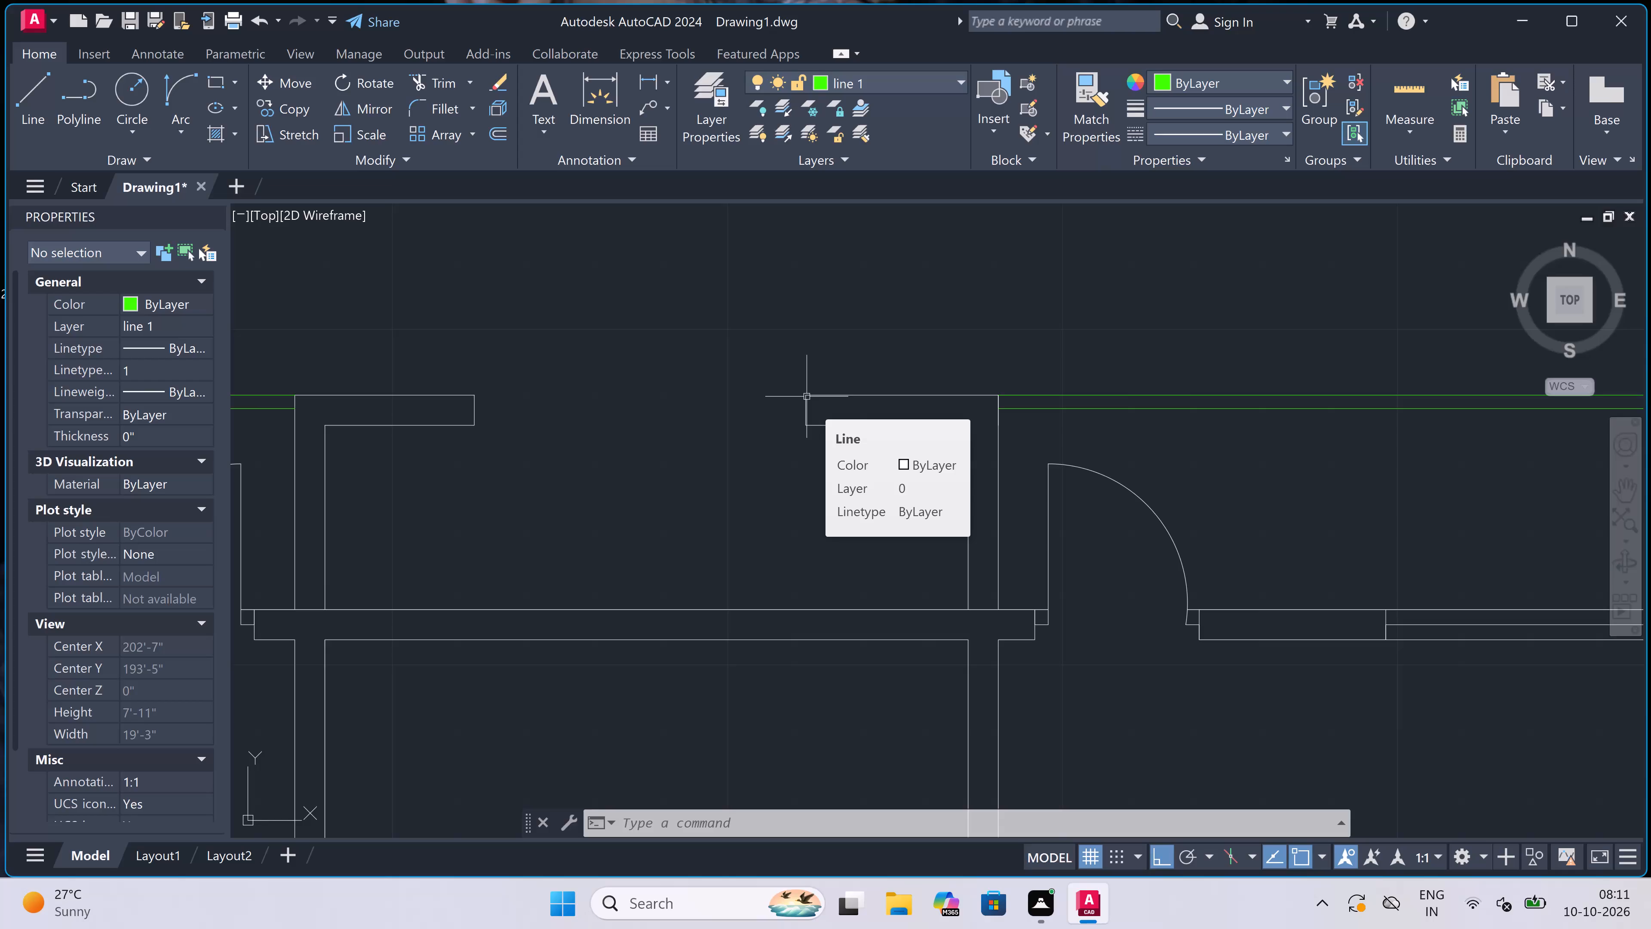
pyautogui.write('l')
pyautogui.press('space')
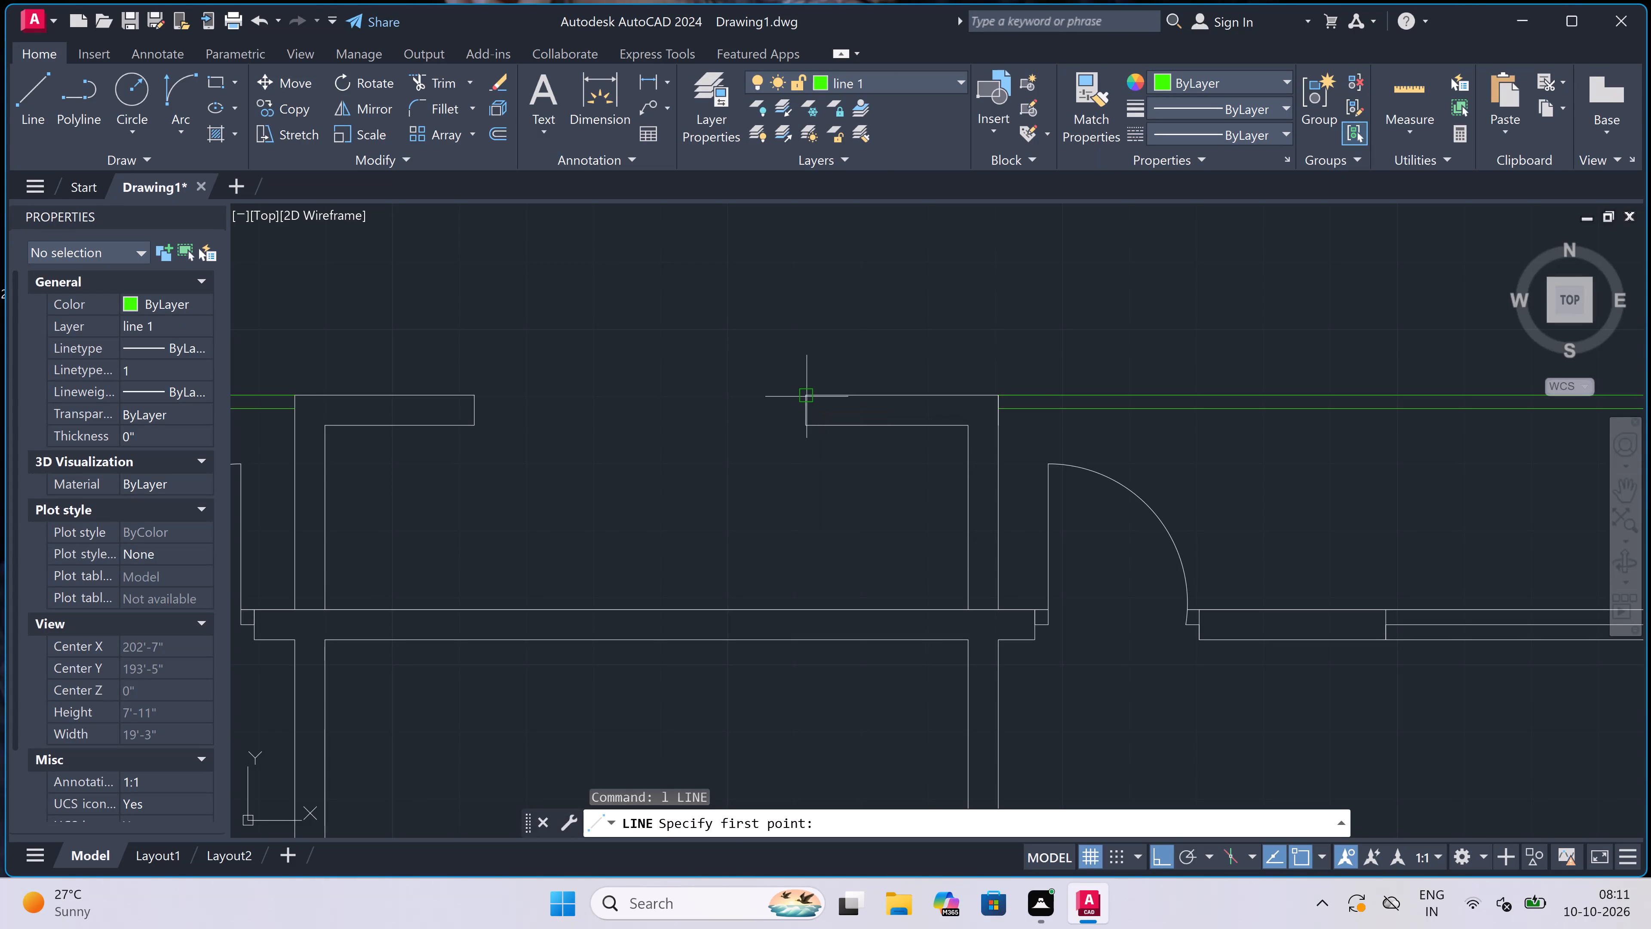
pyautogui.scroll(1, 614, 399)
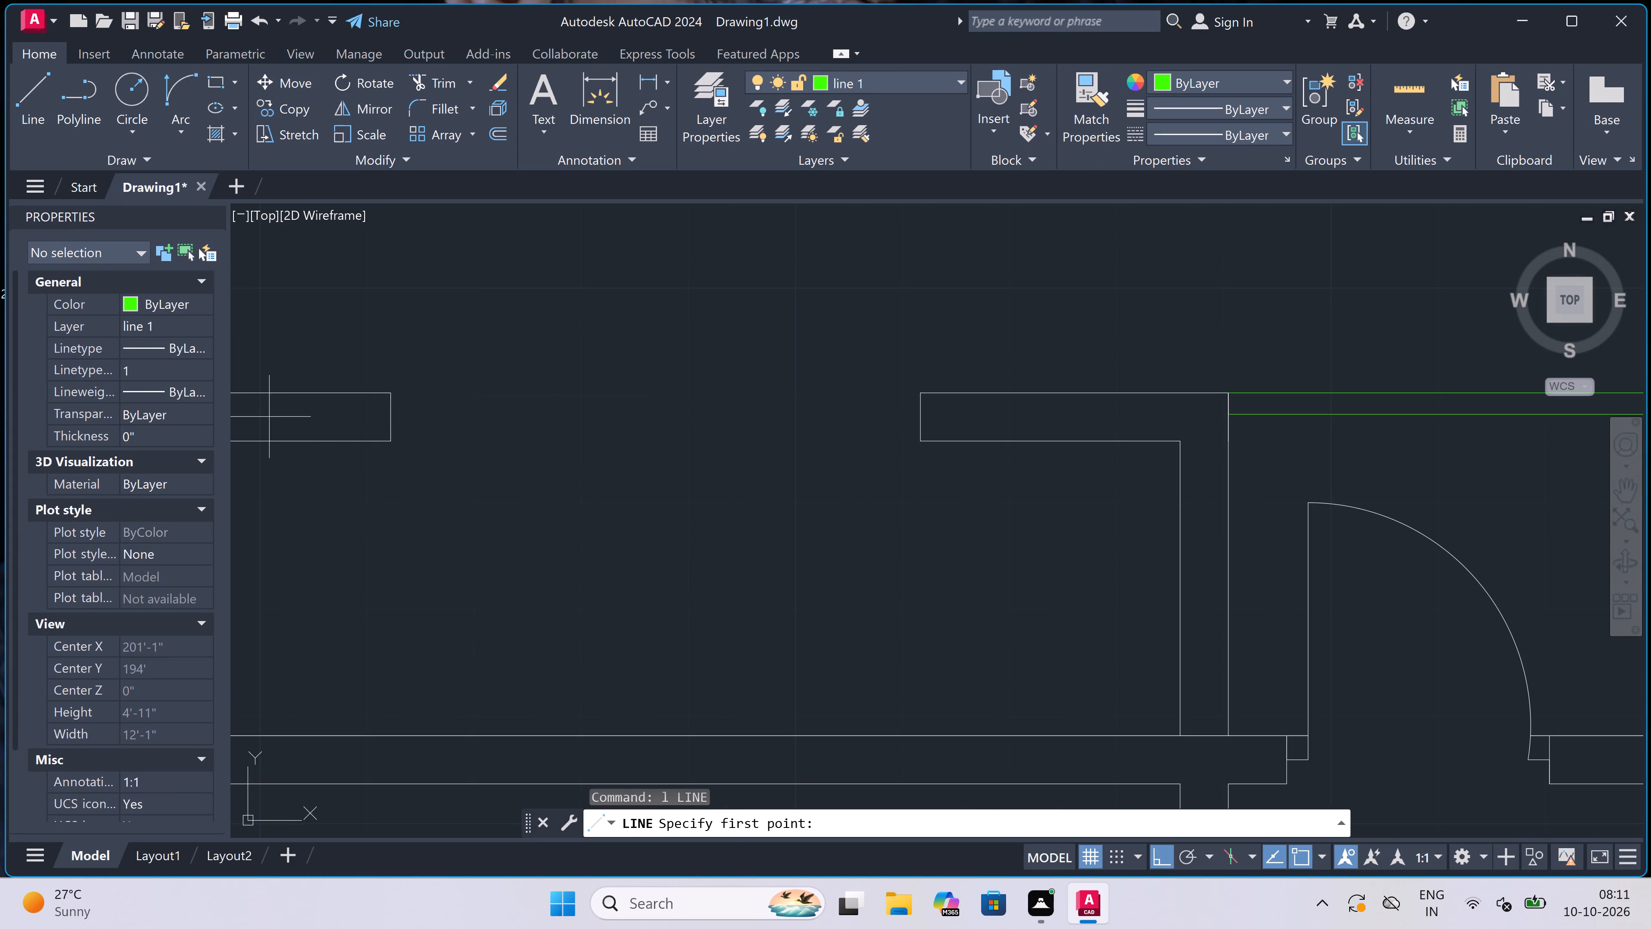
pyautogui.click(393, 415)
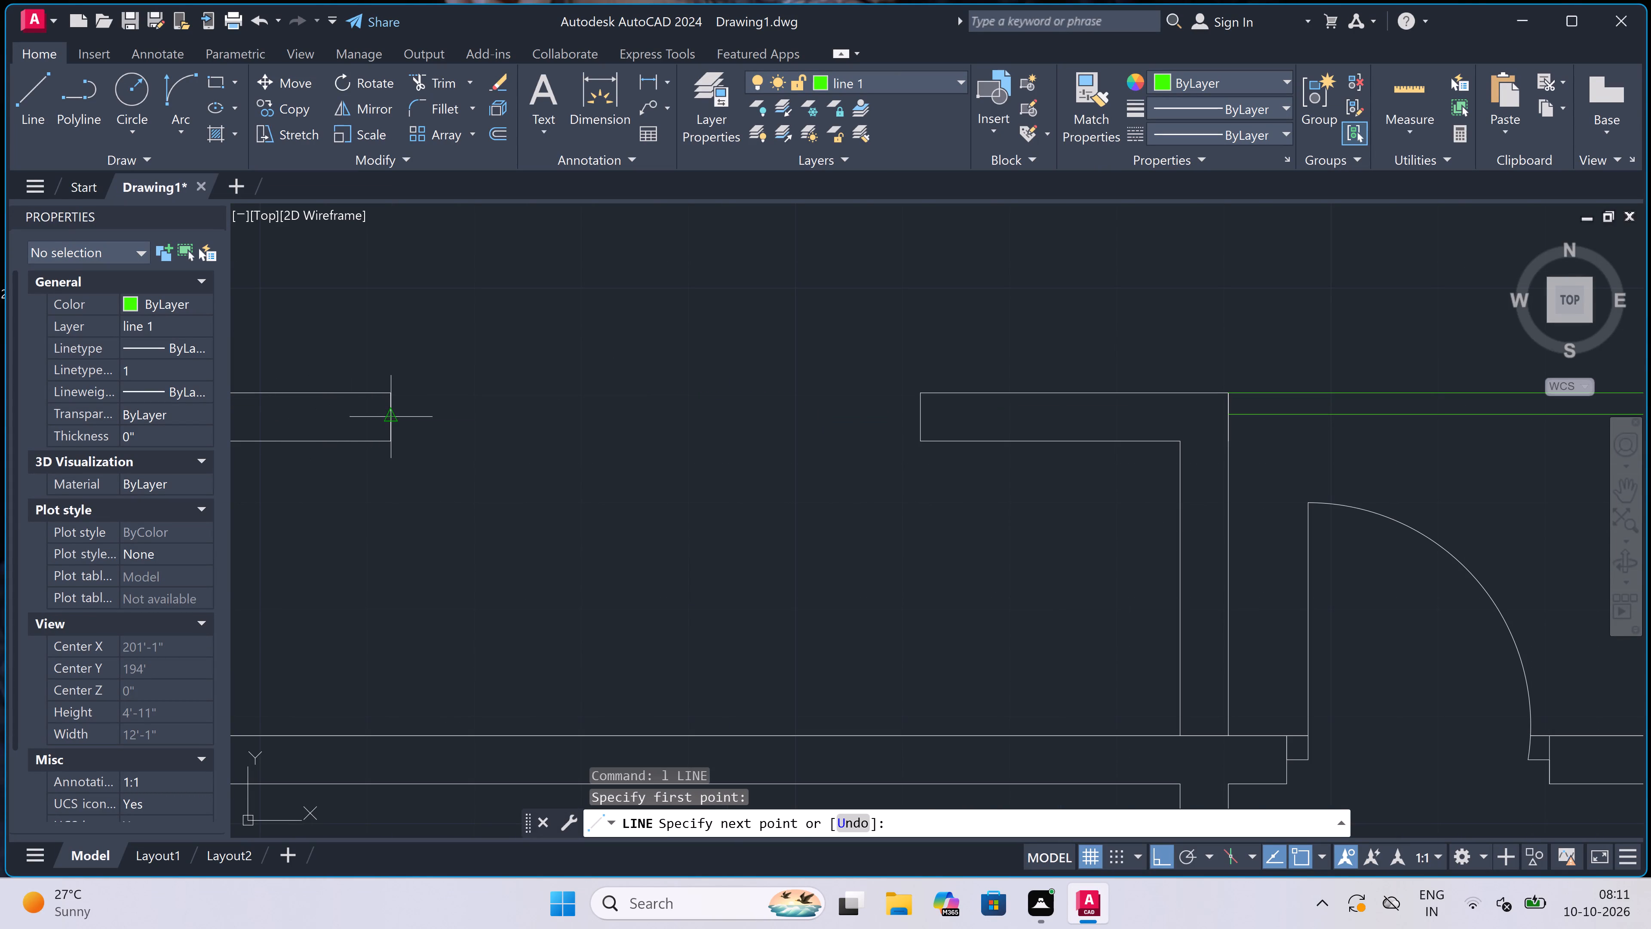
pyautogui.click(922, 421)
pyautogui.press('Escape')
# Make layer 0 the current layer.
pyautogui.scroll(-4, 887, 364)
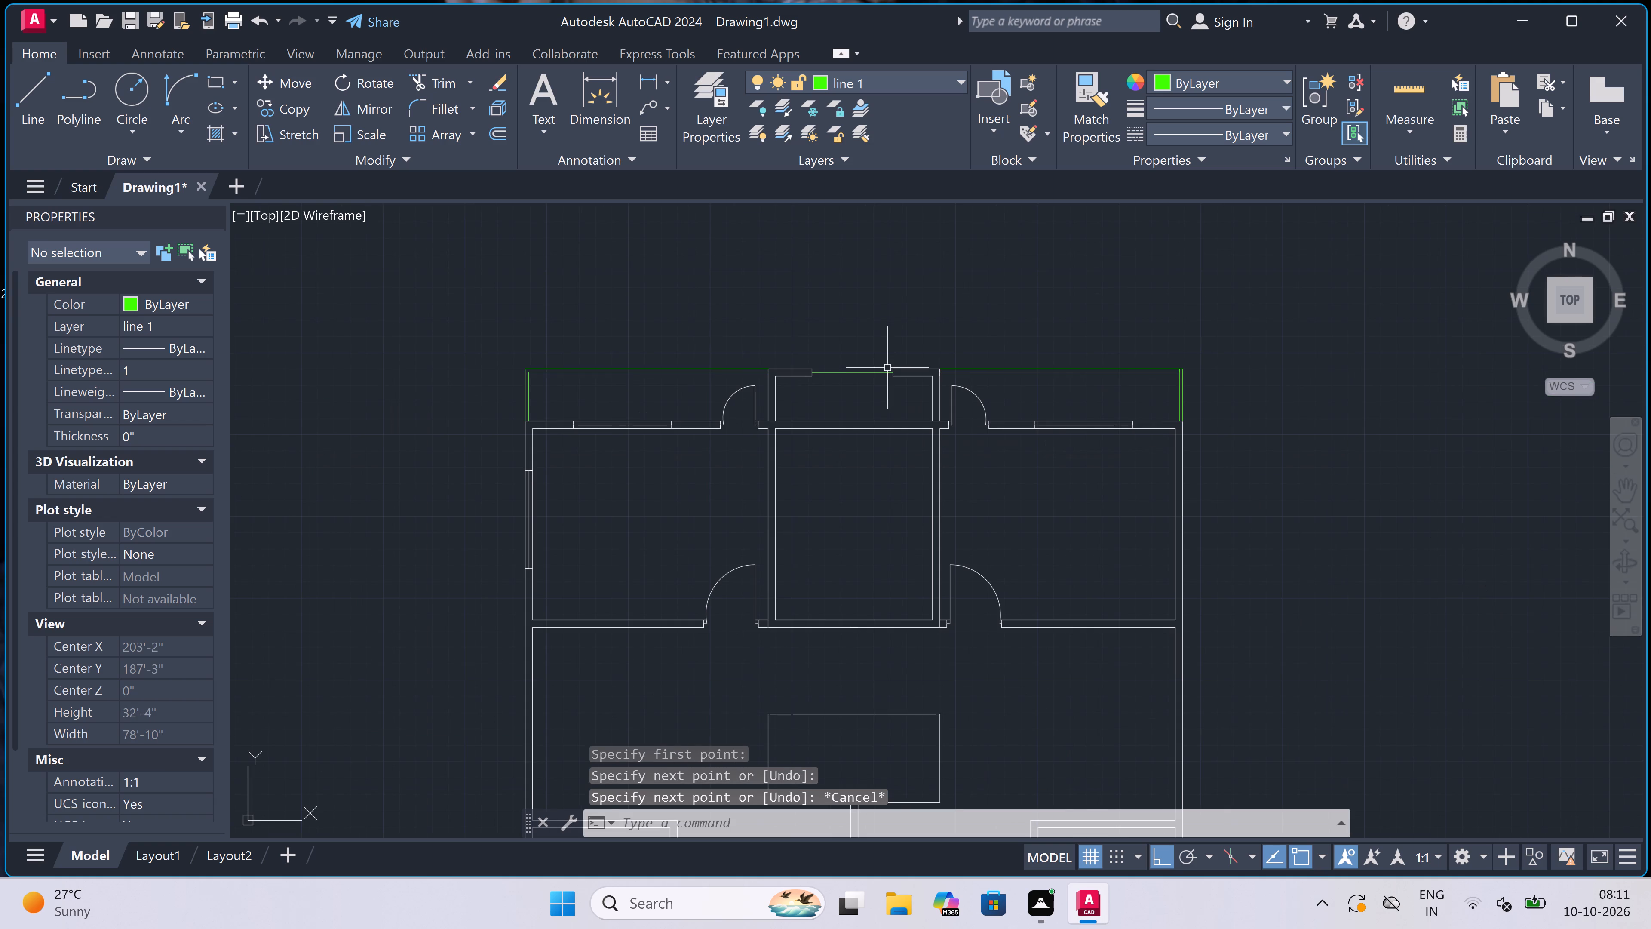
pyautogui.scroll(-2, 887, 368)
pyautogui.scroll(-3, 891, 489)
pyautogui.scroll(3, 884, 572)
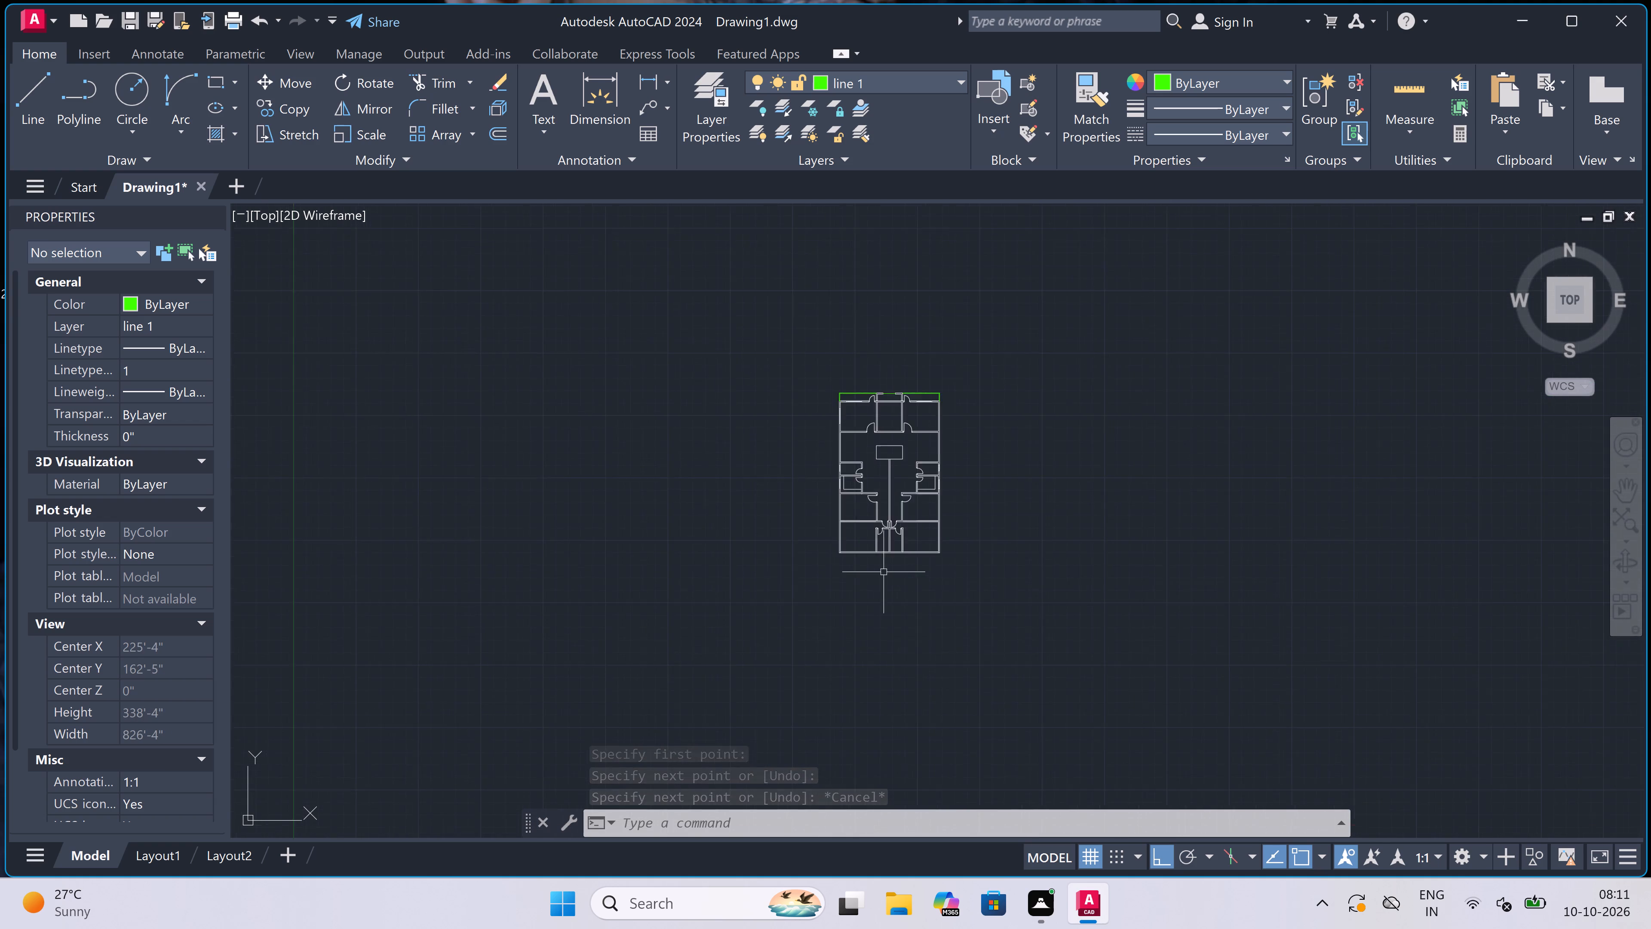
pyautogui.scroll(2, 808, 539)
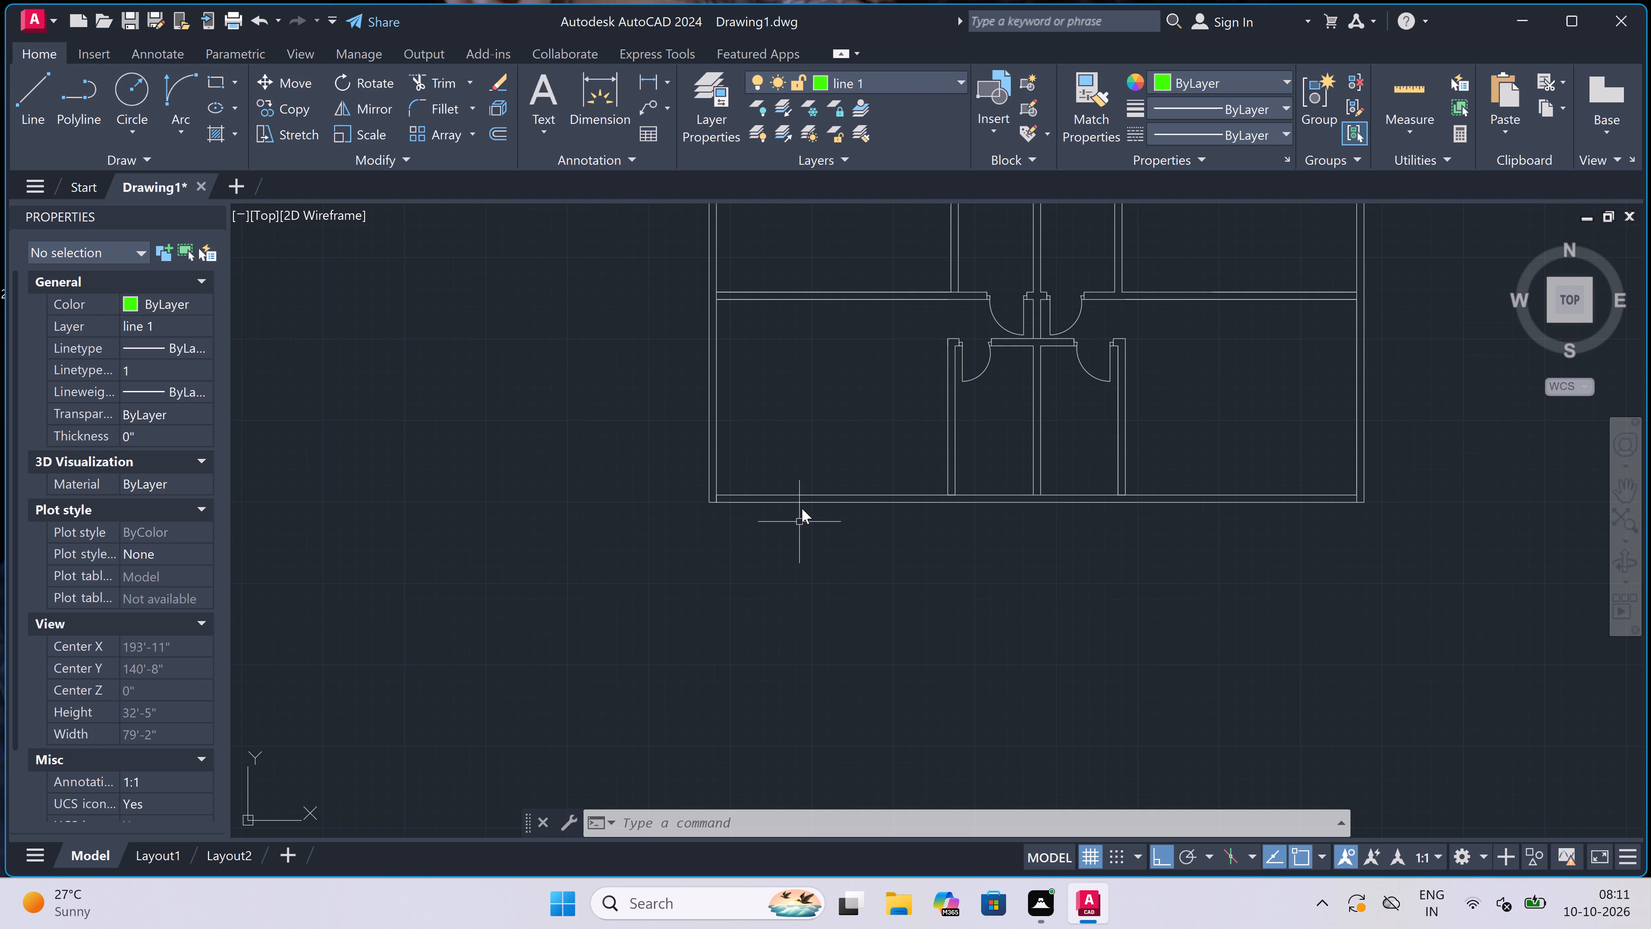
pyautogui.click(881, 77)
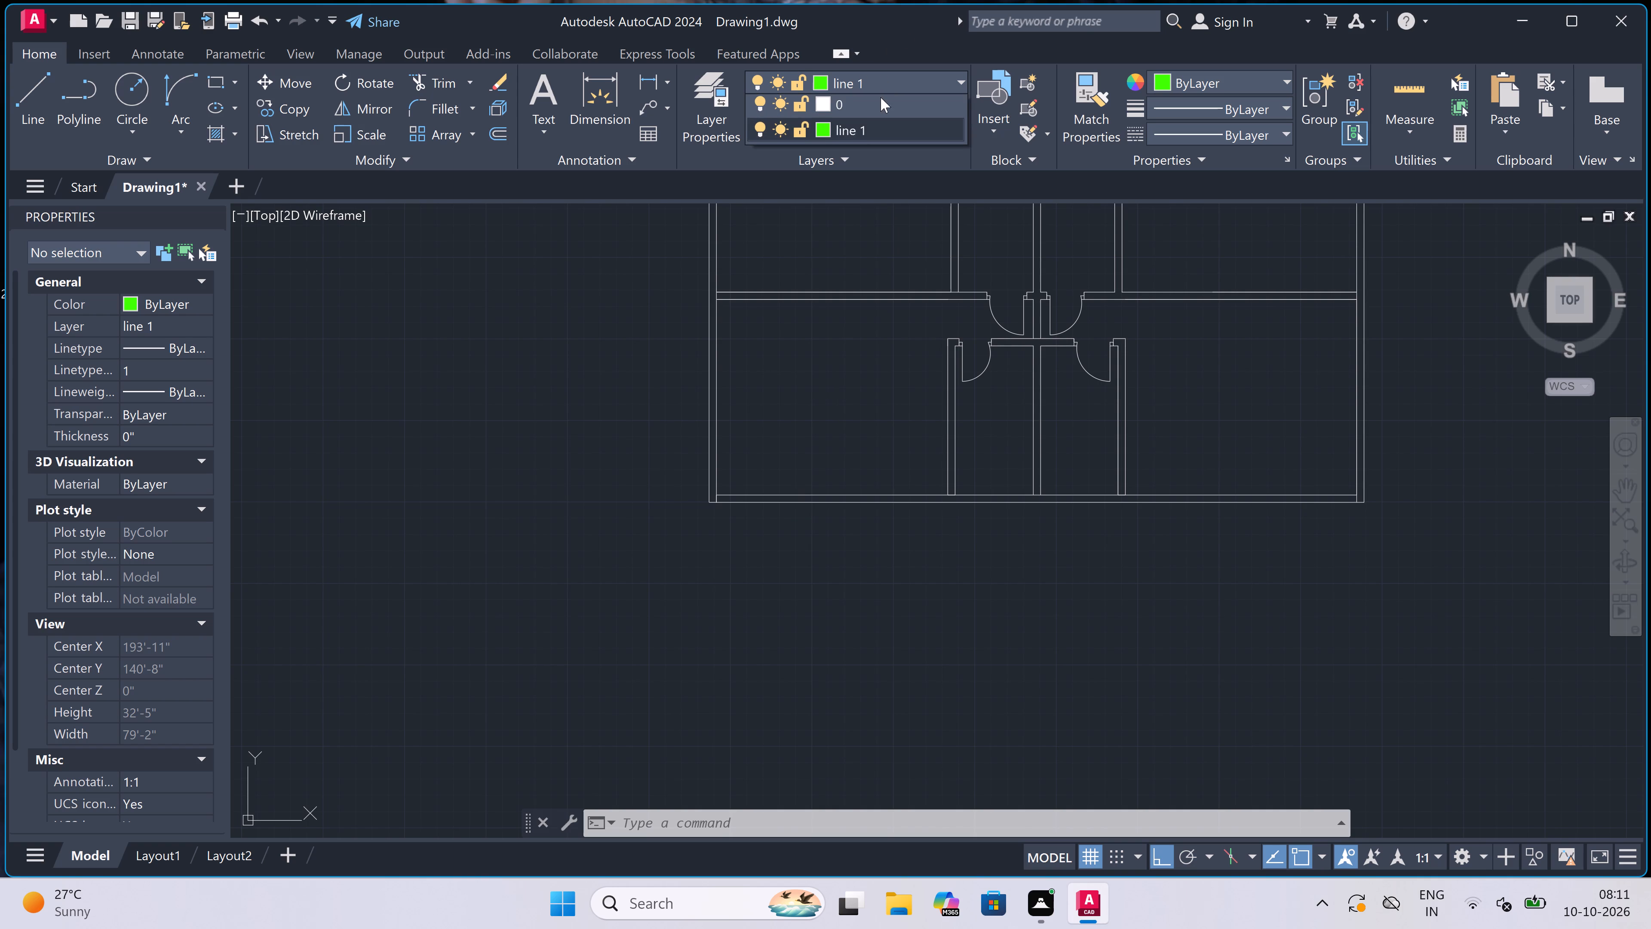
pyautogui.click(883, 109)
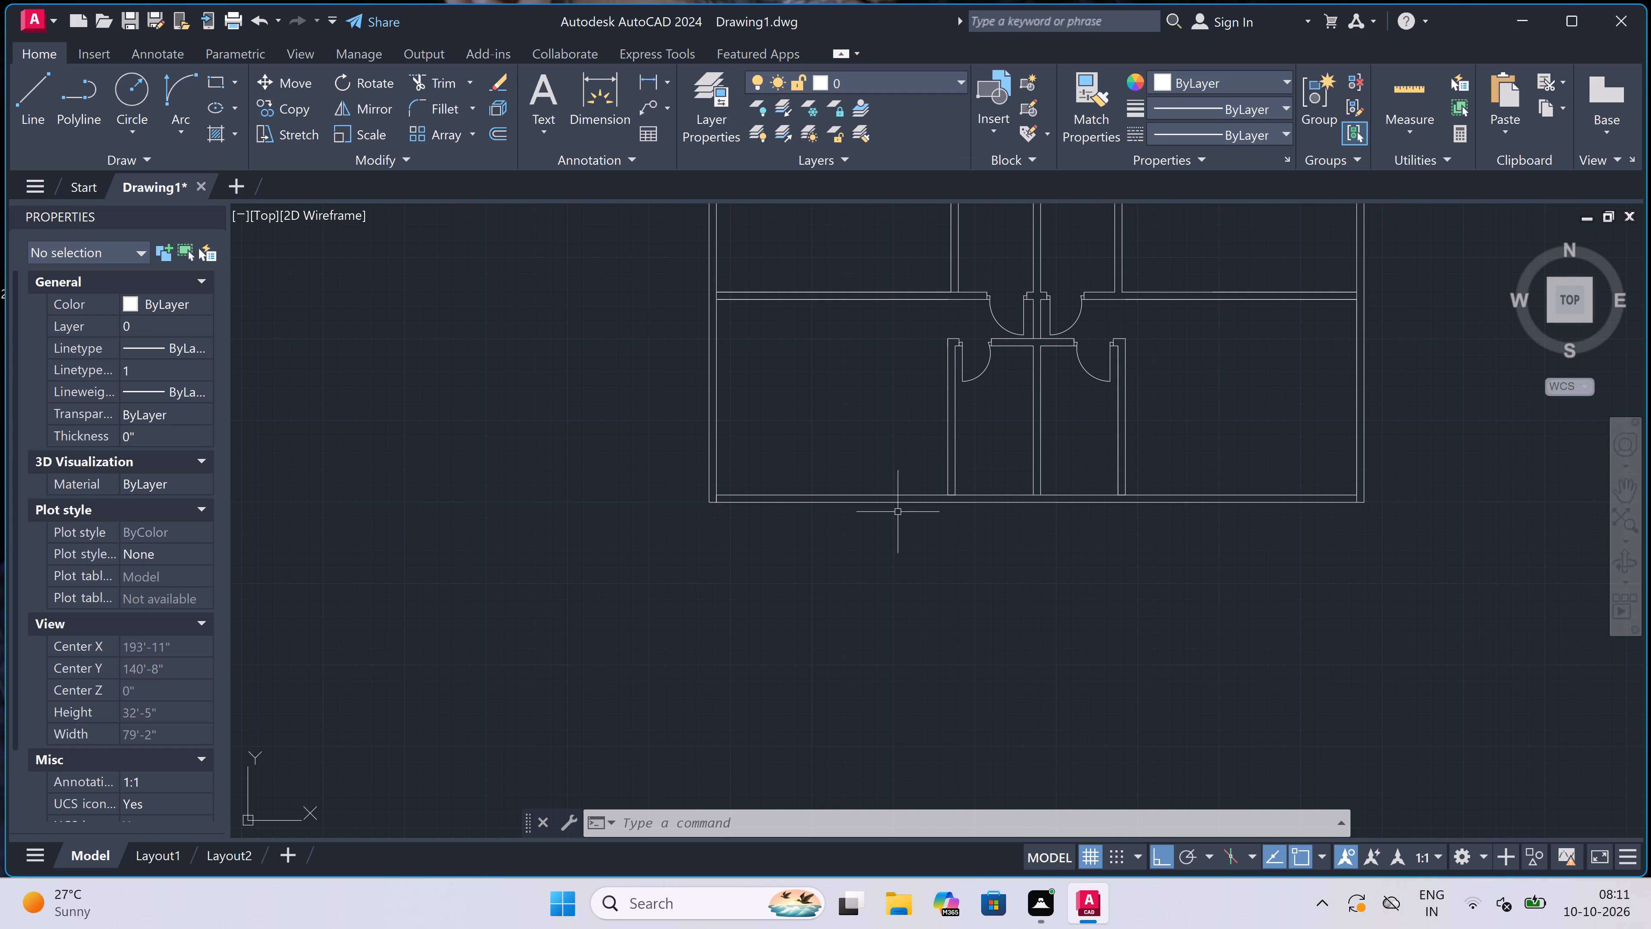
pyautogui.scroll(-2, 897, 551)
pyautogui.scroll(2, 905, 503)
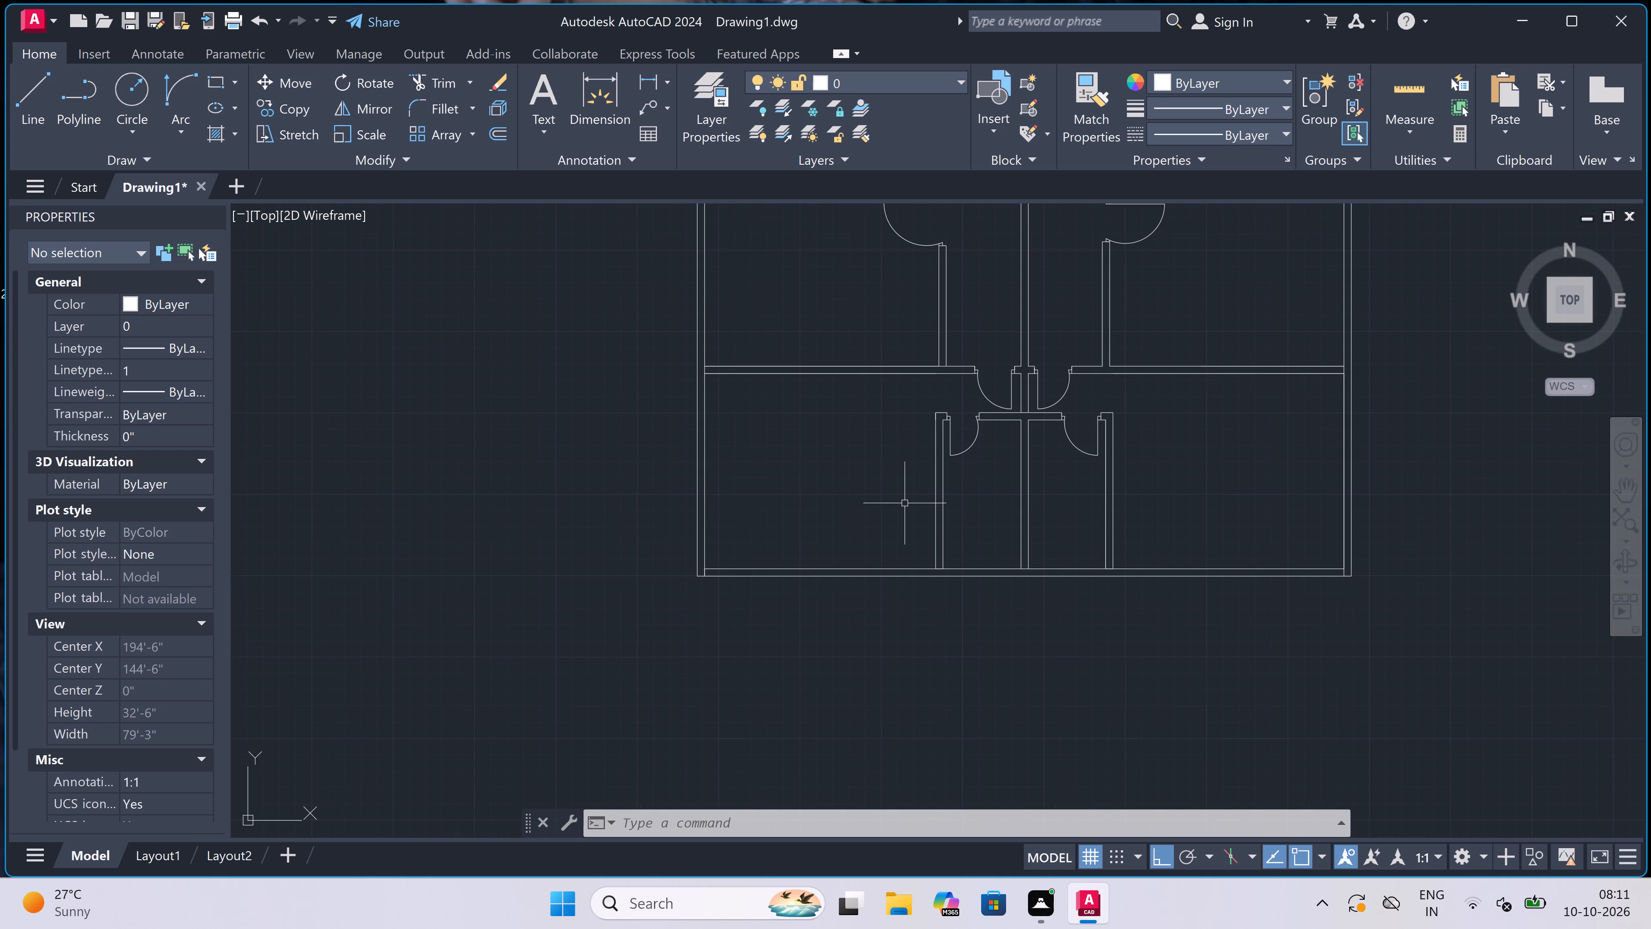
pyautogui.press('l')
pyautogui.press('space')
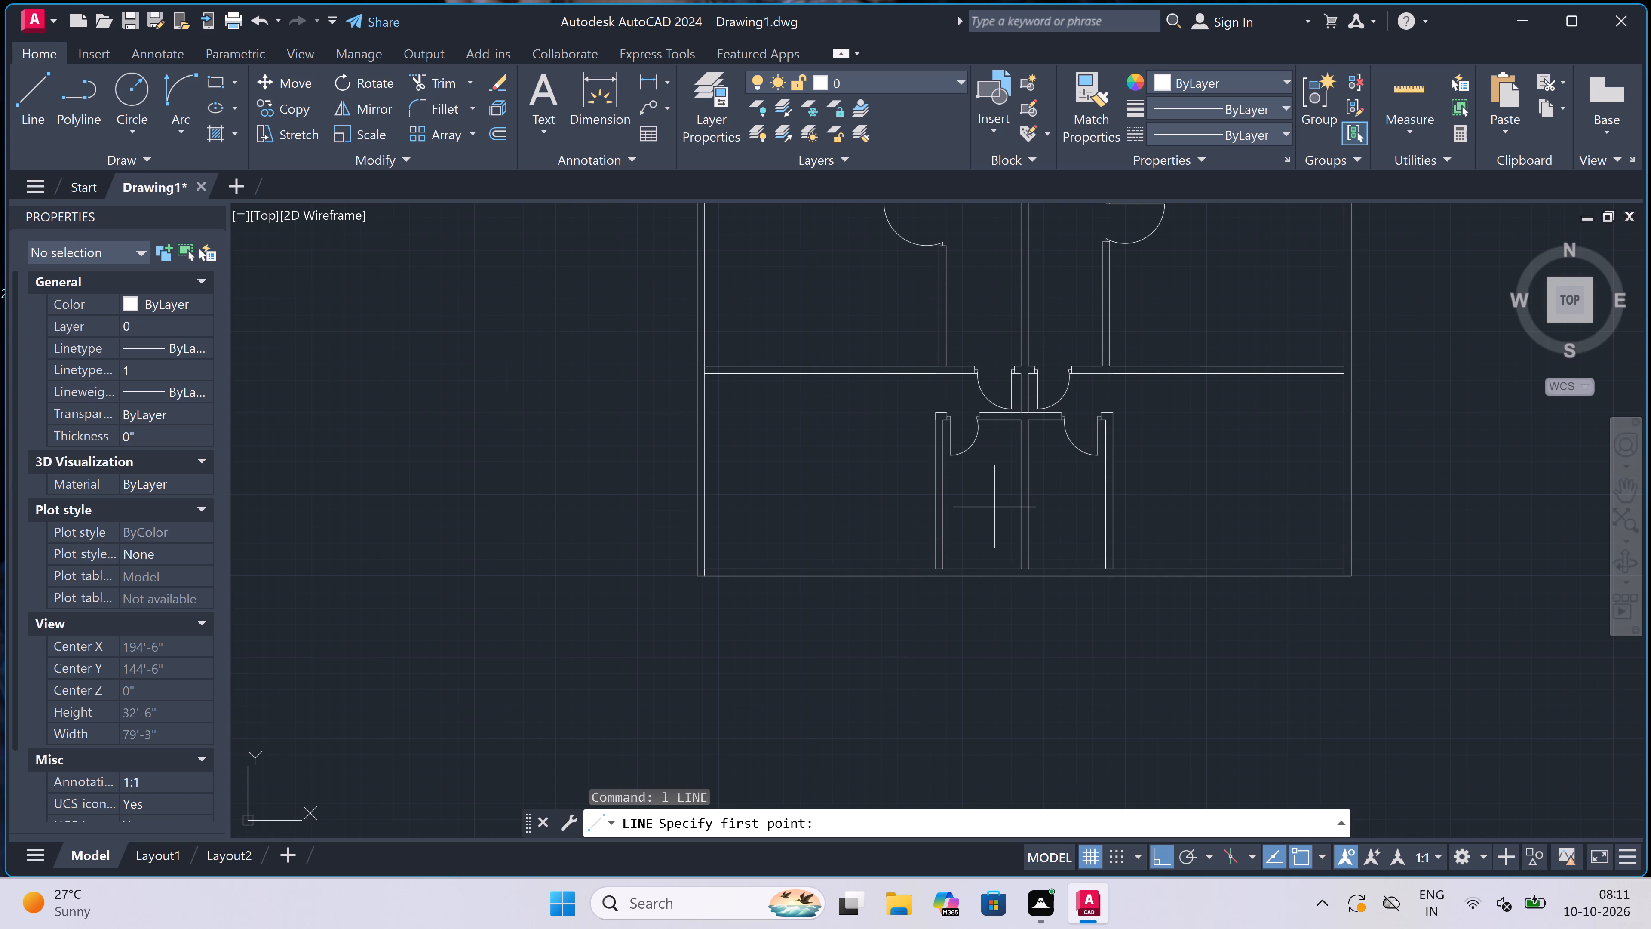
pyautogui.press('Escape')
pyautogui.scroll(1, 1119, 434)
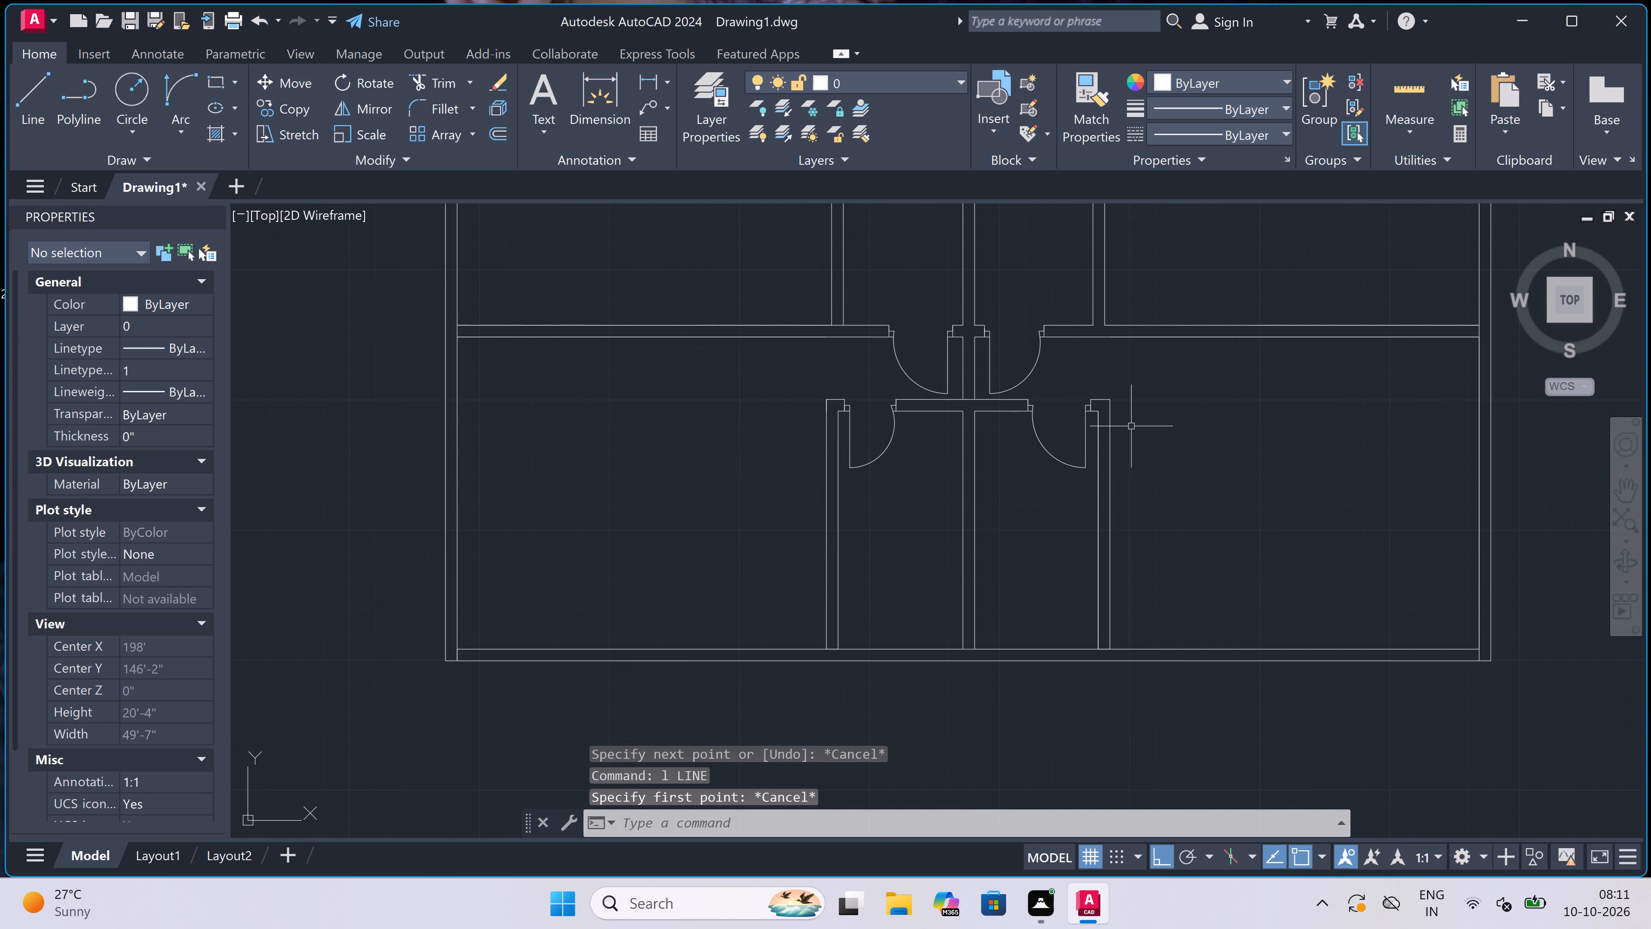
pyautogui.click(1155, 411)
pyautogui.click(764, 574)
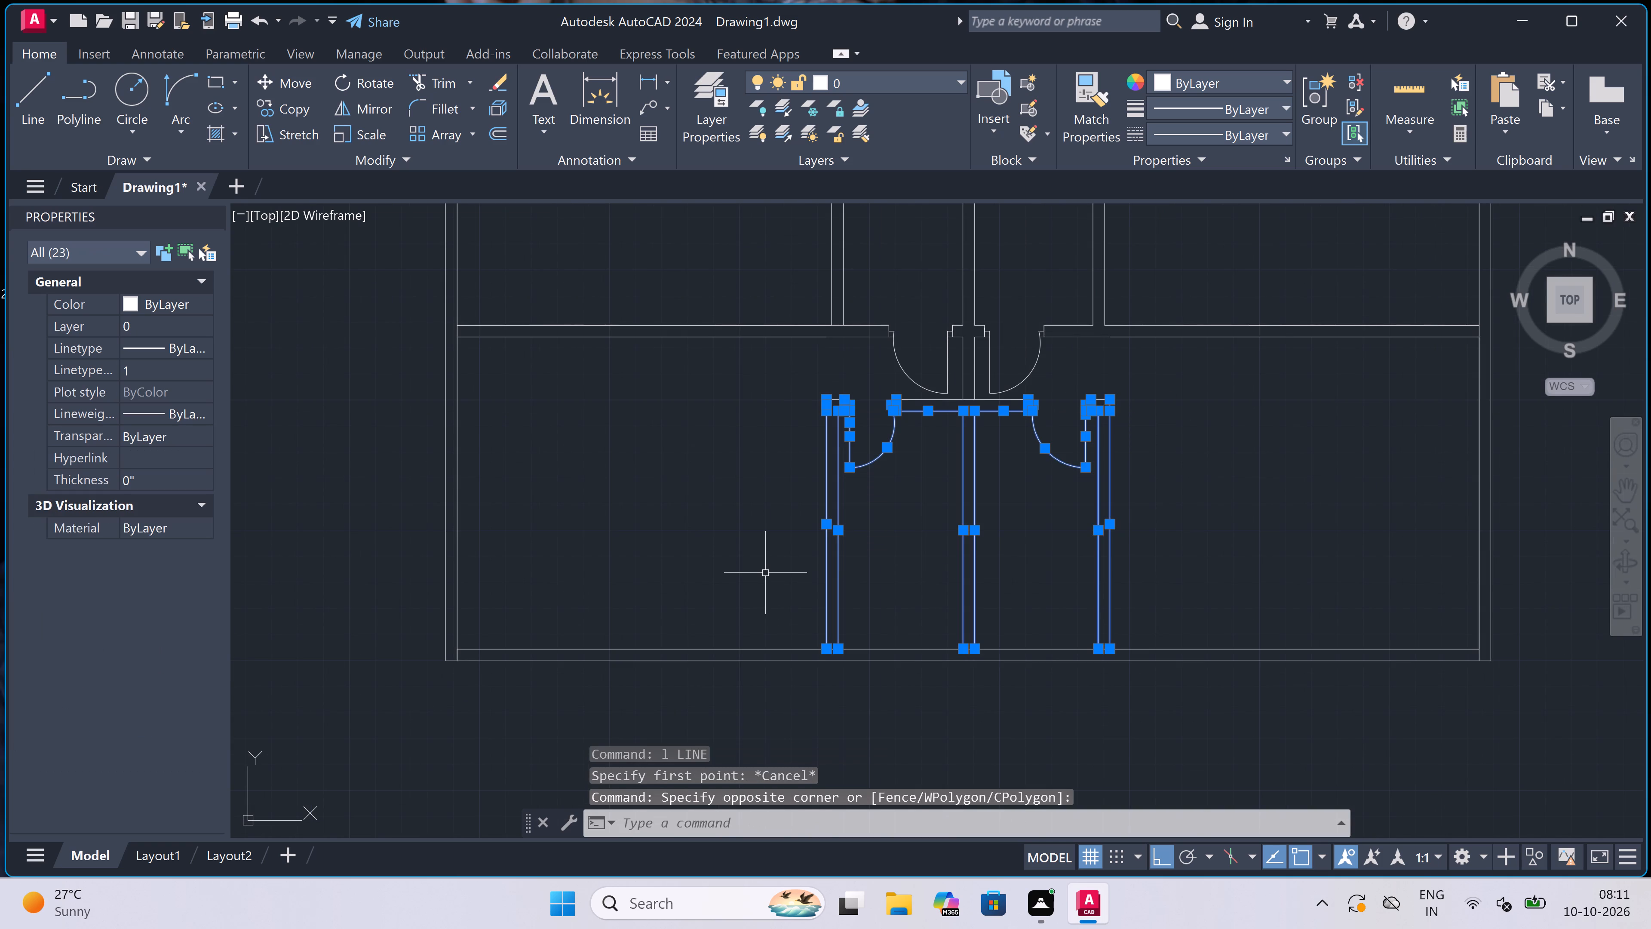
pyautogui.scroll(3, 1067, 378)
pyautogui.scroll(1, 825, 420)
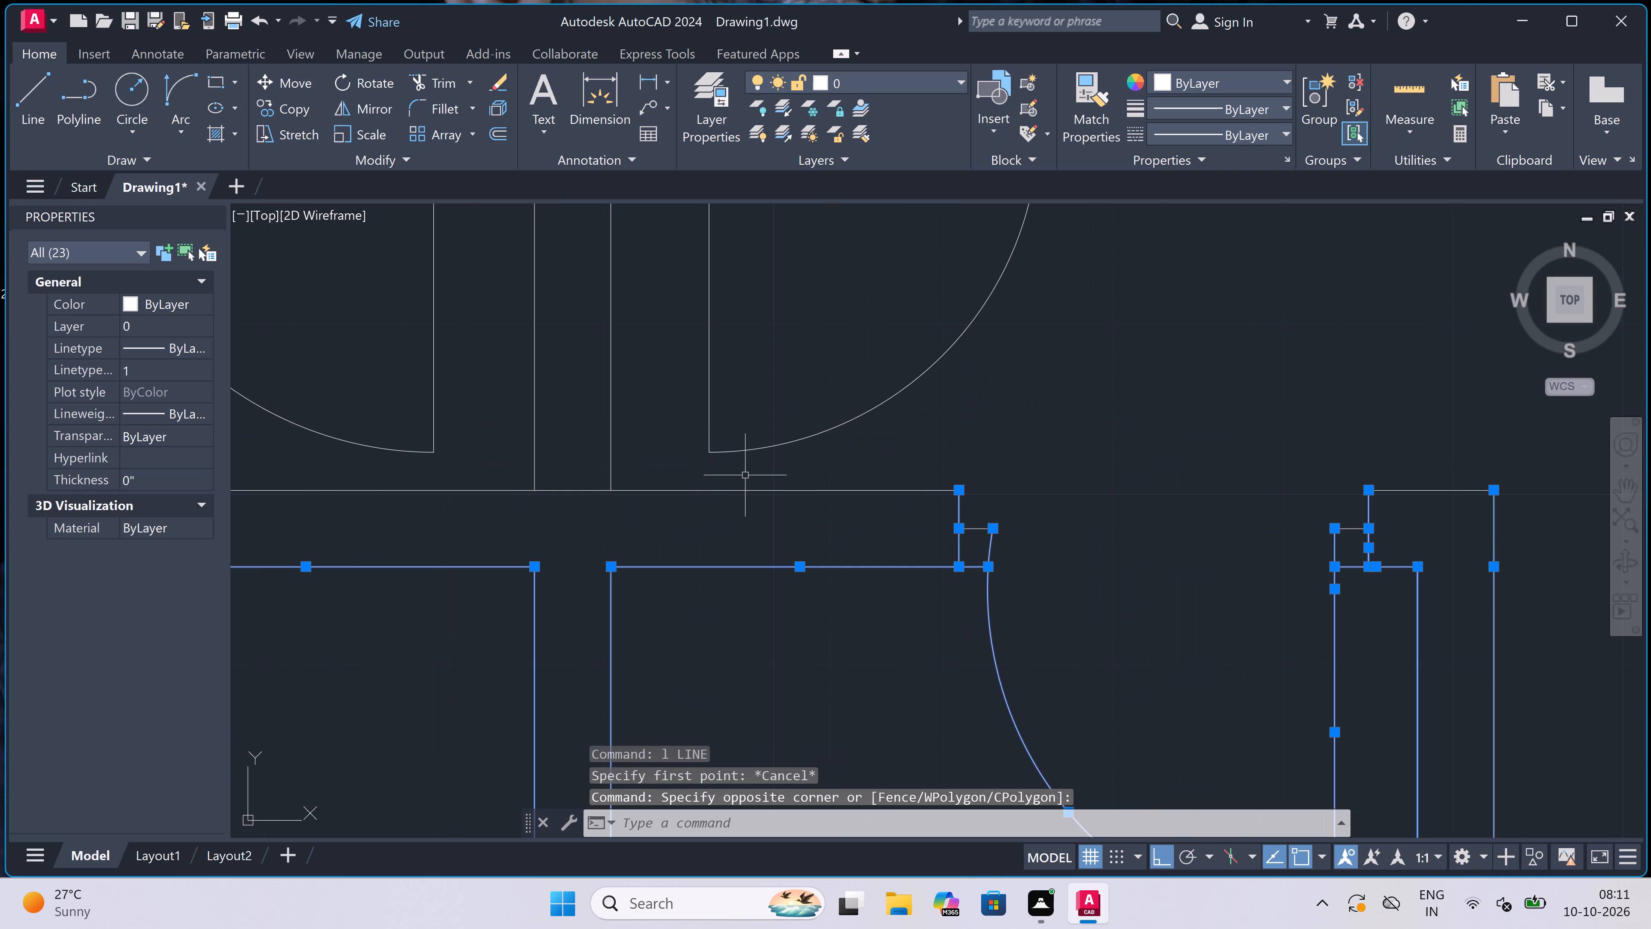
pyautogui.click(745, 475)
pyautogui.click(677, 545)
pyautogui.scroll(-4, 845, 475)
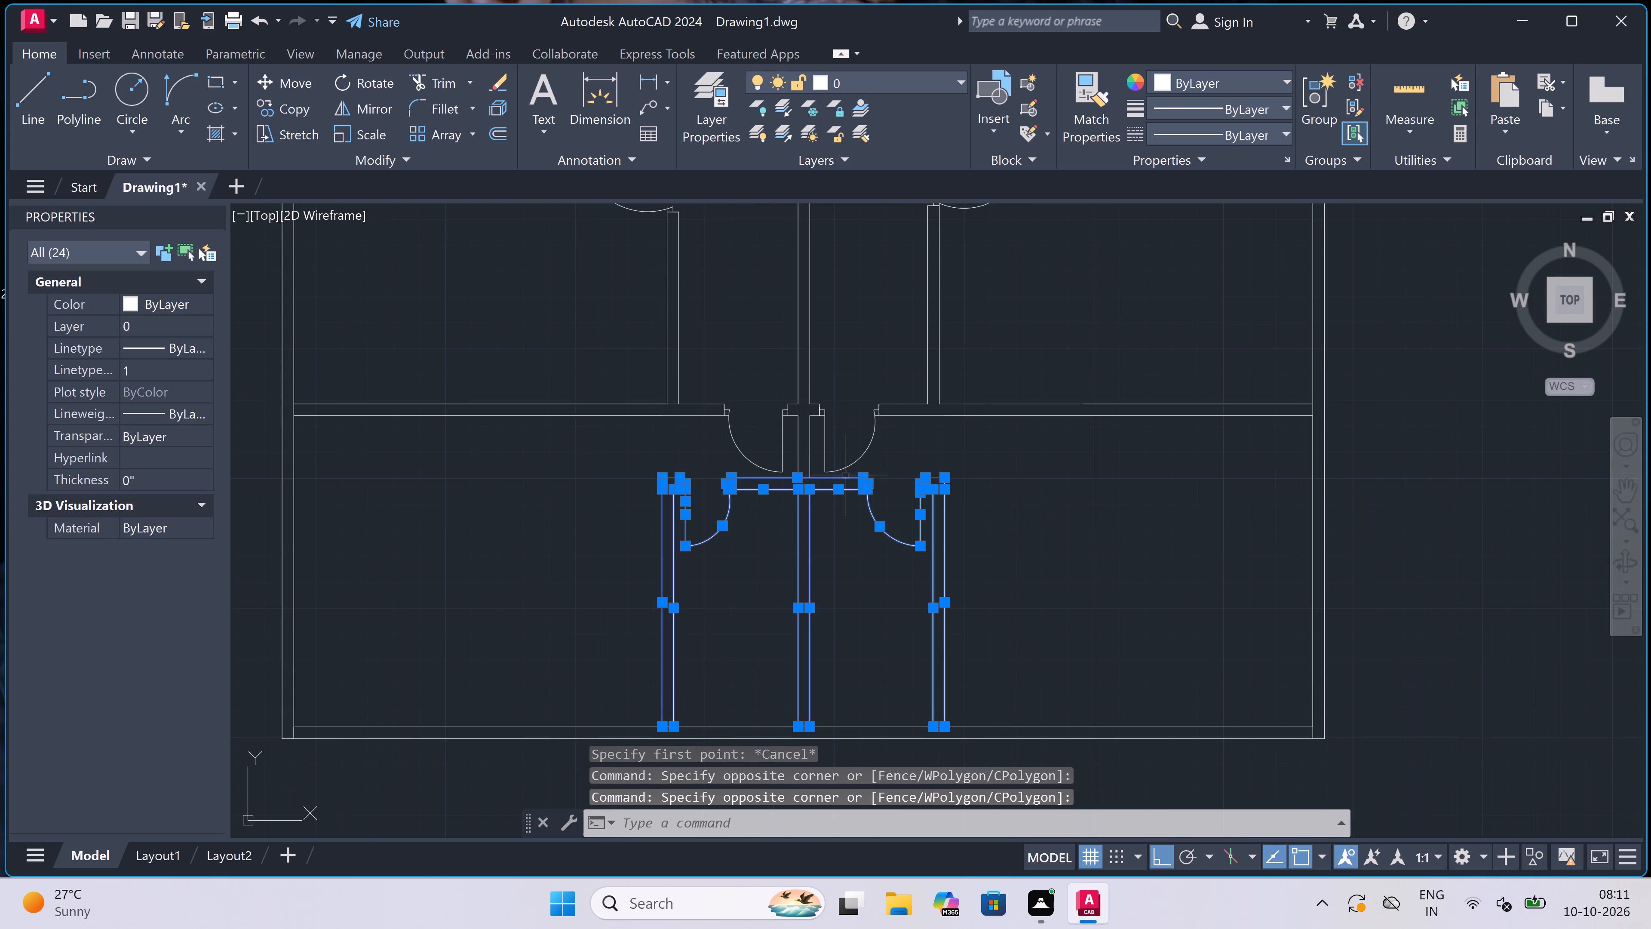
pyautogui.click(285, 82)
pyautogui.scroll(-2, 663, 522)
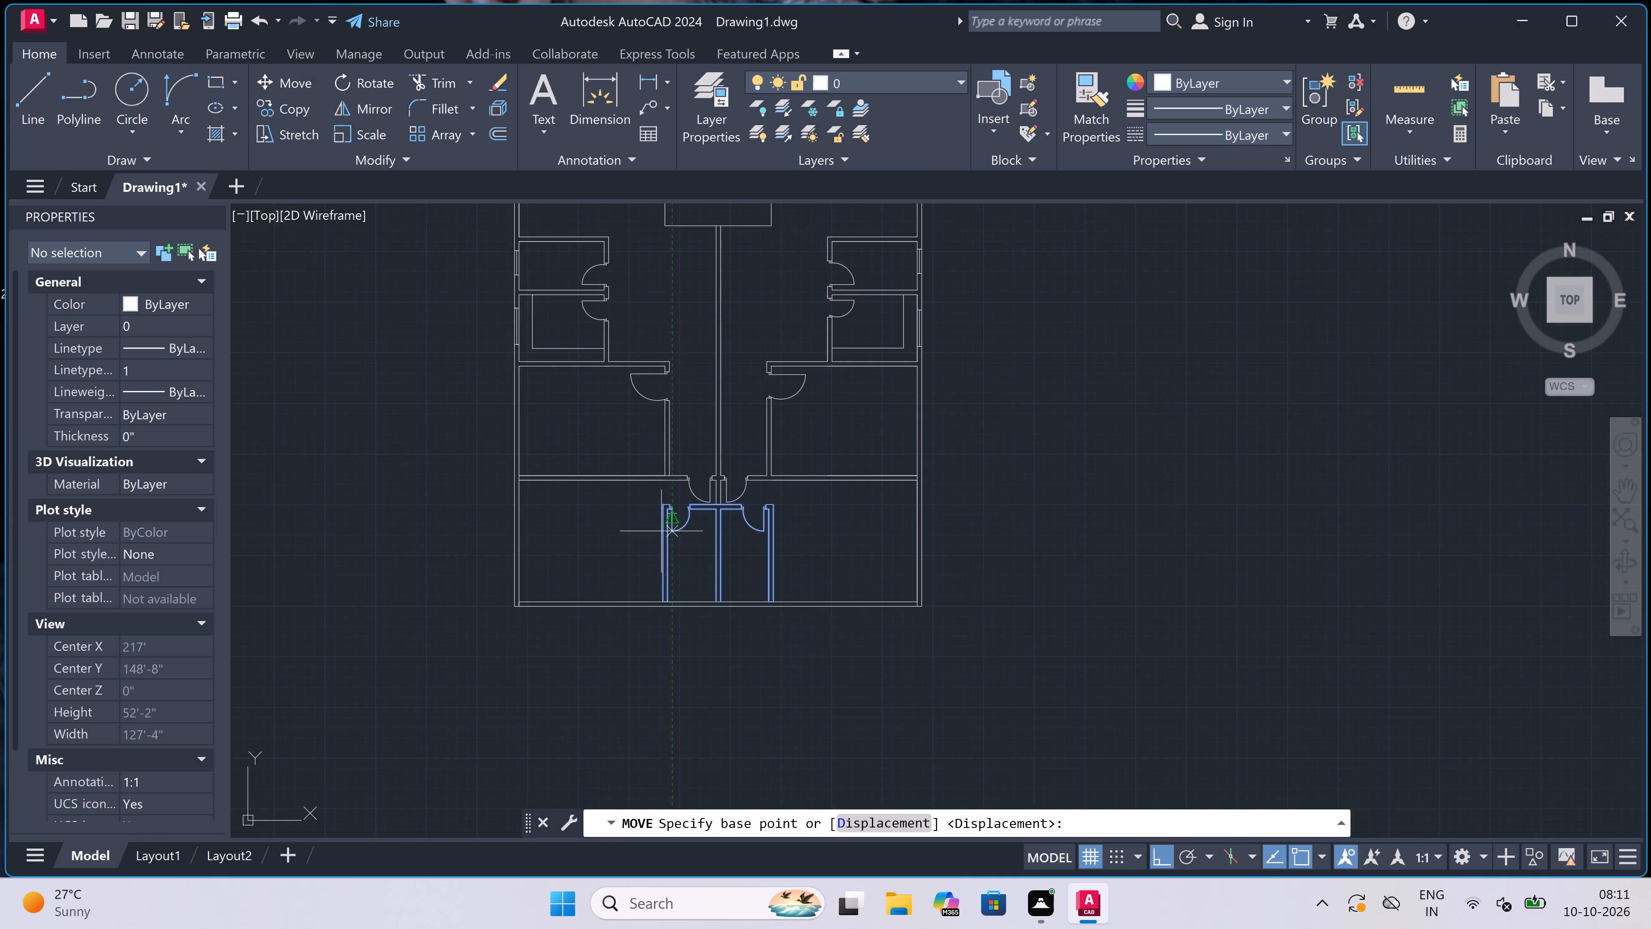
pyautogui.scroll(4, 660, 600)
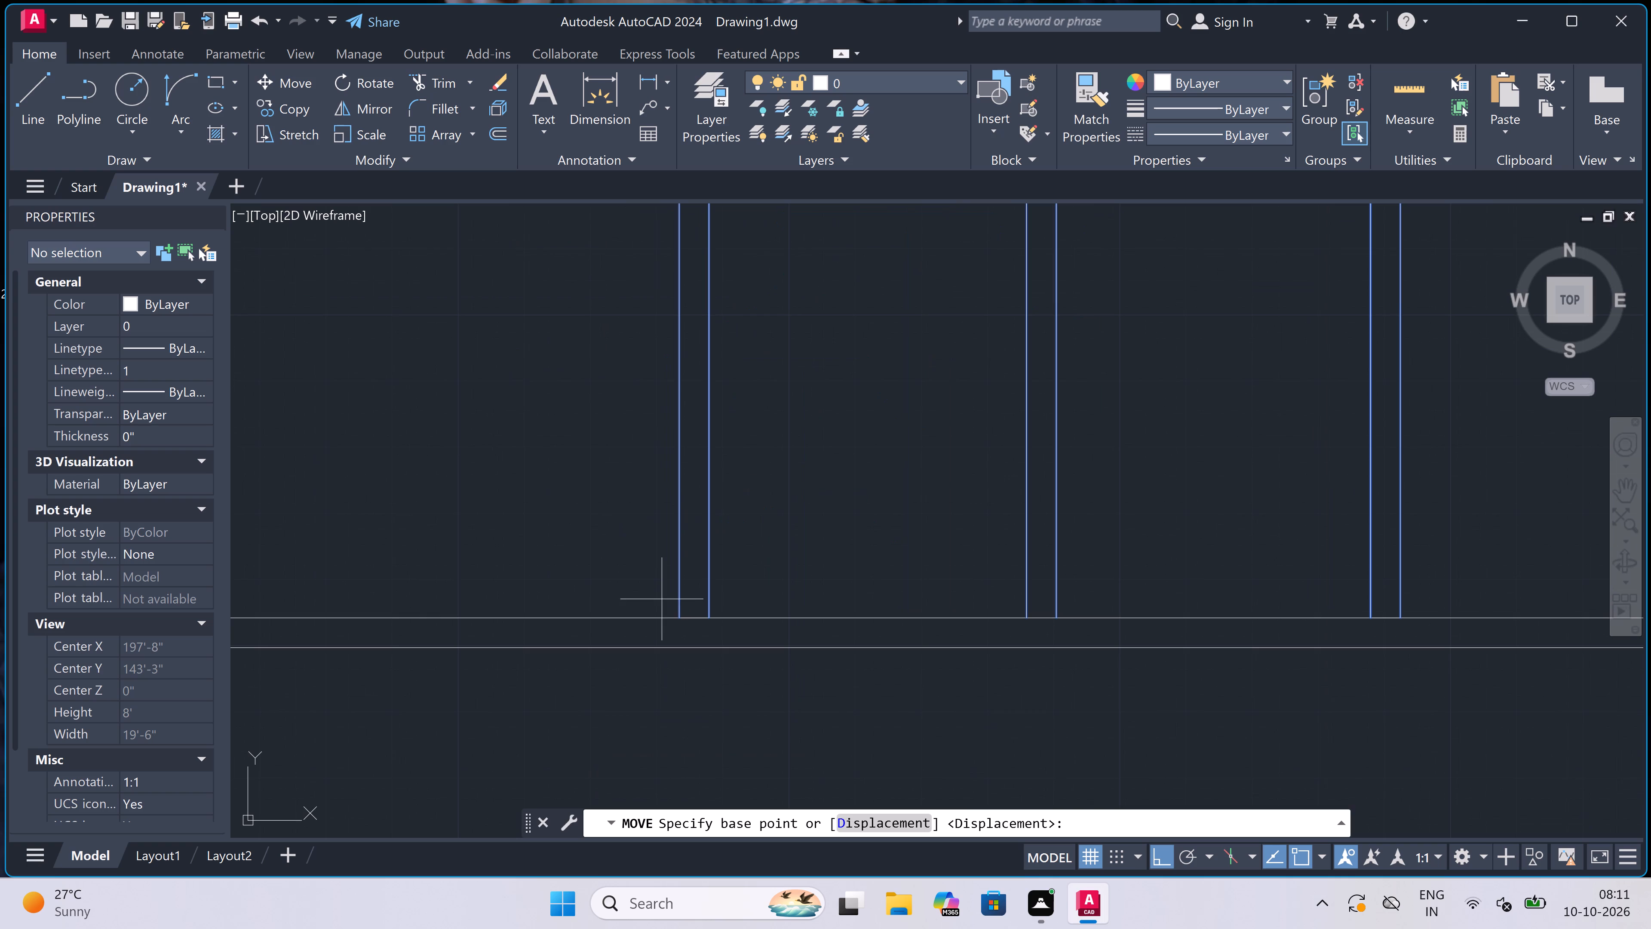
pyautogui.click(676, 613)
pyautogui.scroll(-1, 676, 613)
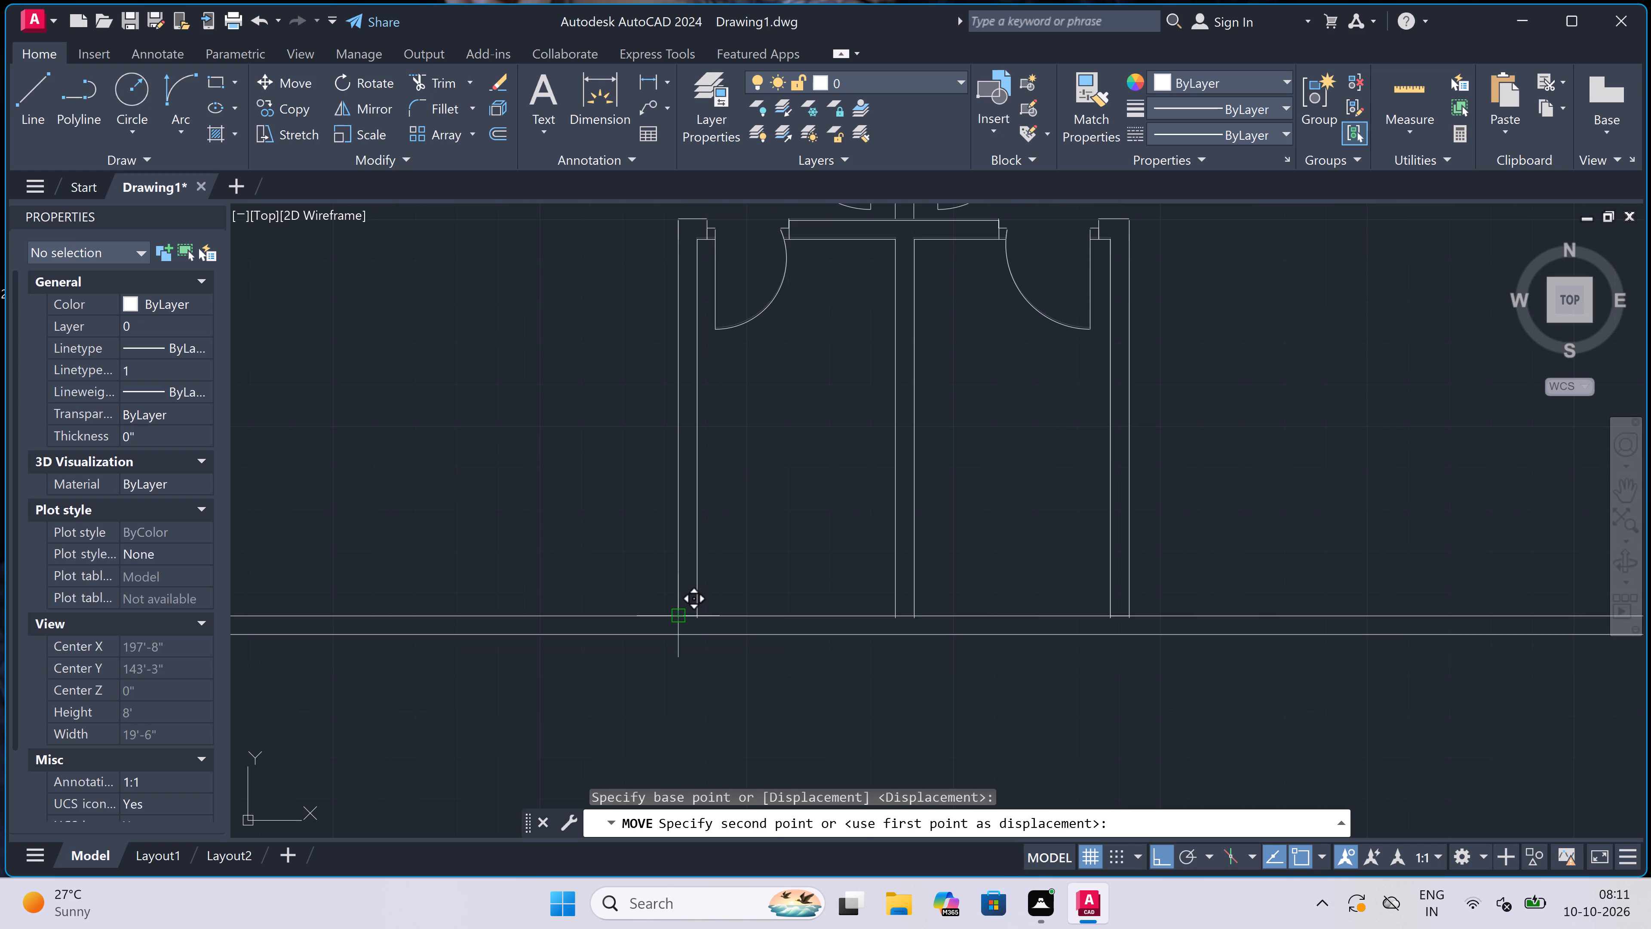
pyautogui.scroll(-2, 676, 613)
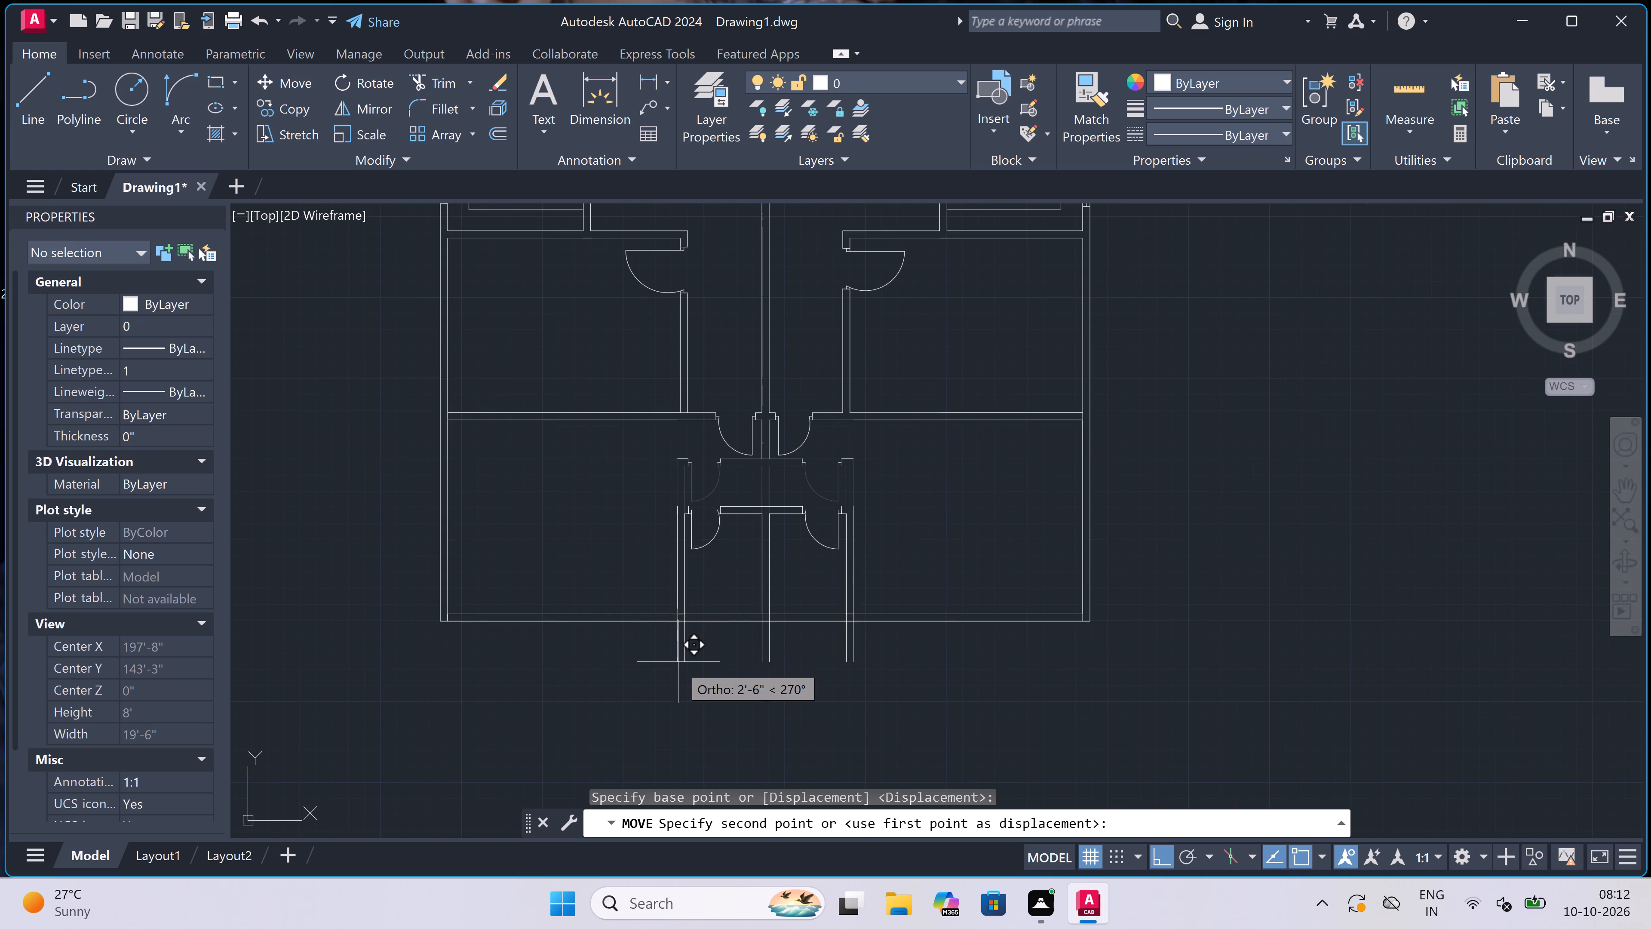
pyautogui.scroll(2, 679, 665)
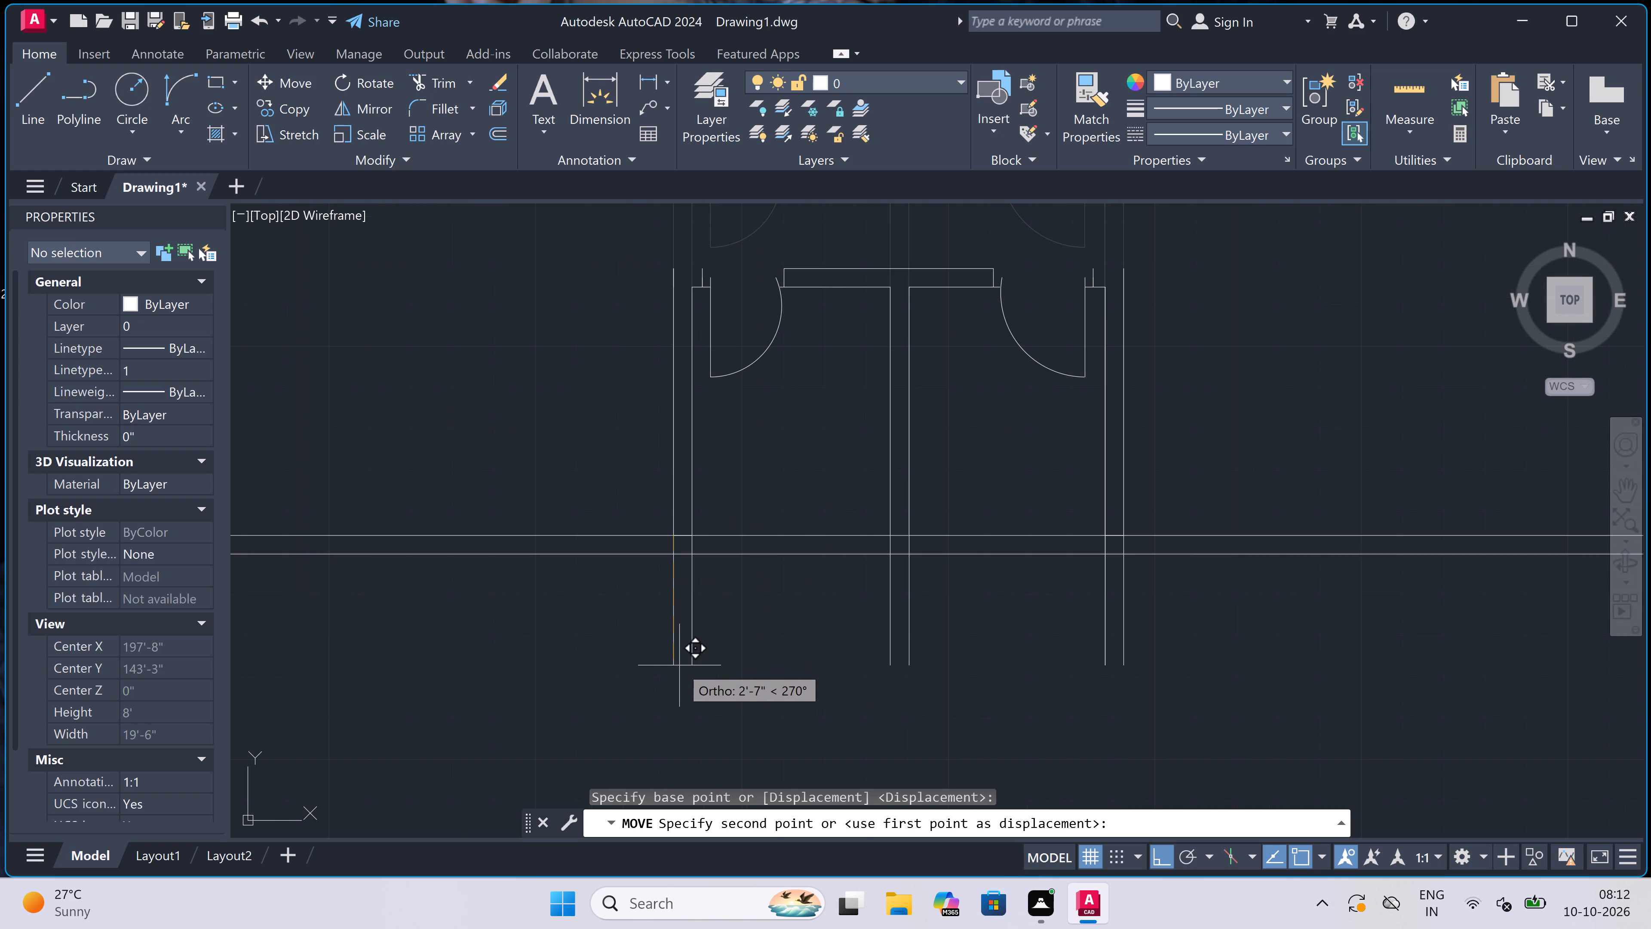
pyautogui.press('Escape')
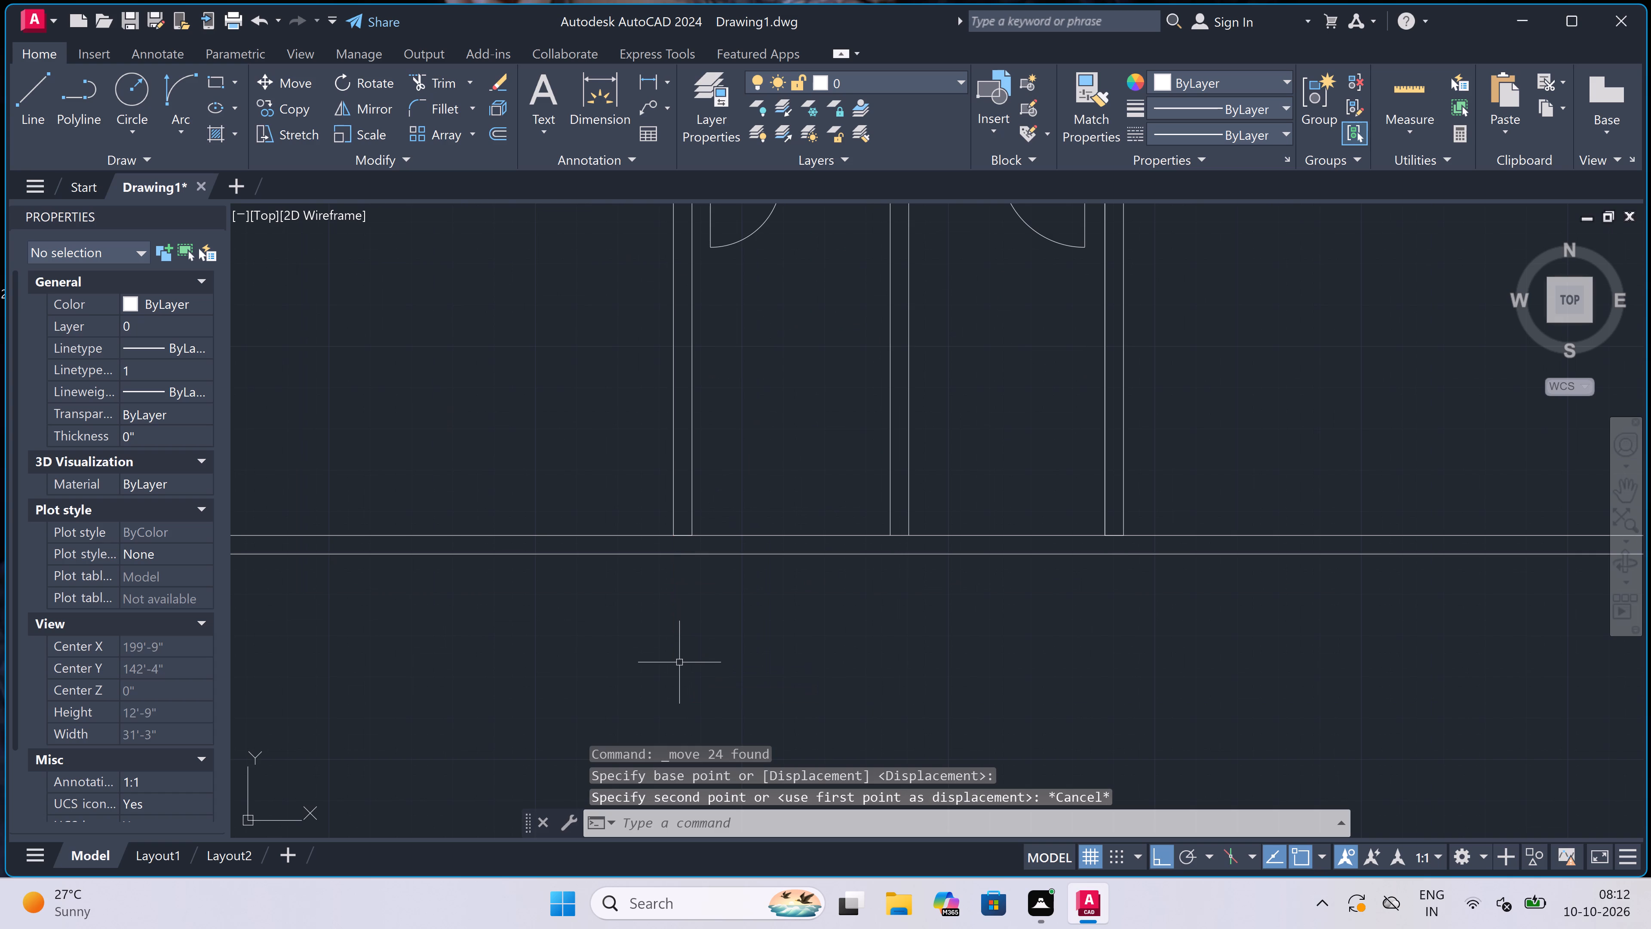
# Draw lines from the plan's lower-left outer corner 2'10" down, across the full width, and up to the lower-right outer corner.
pyautogui.press('l')
pyautogui.press('space')
pyautogui.scroll(-3, 666, 626)
pyautogui.scroll(3, 586, 598)
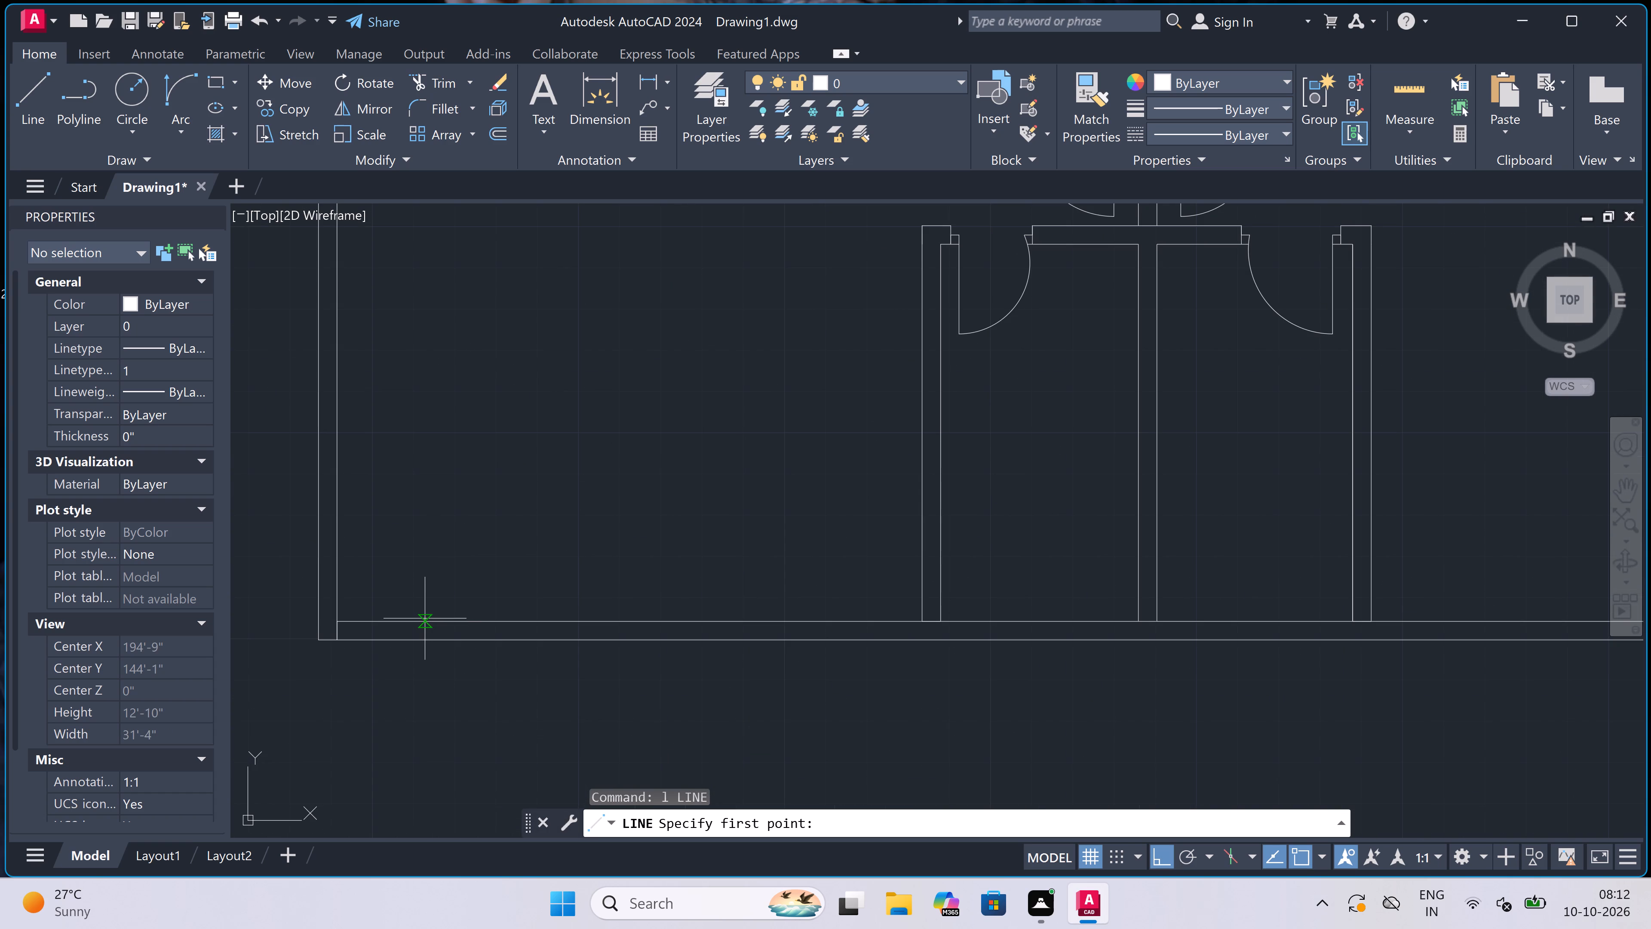
pyautogui.click(320, 633)
pyautogui.press('1')
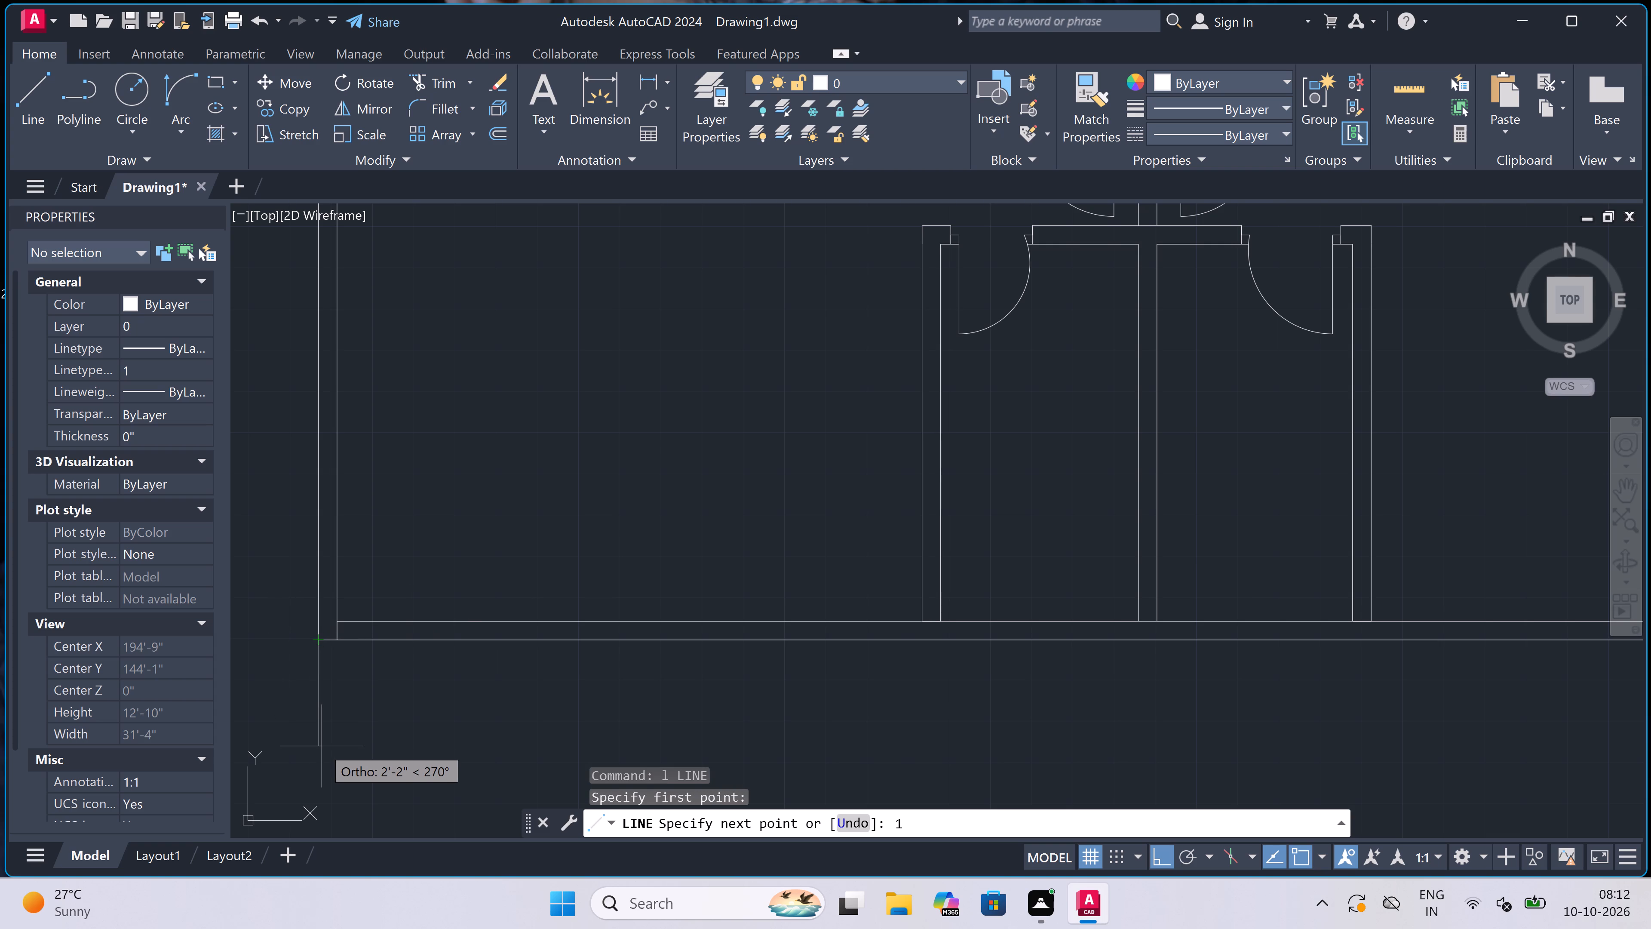
pyautogui.press('BackSpace')
pyautogui.write('2\'10"')
pyautogui.press('space')
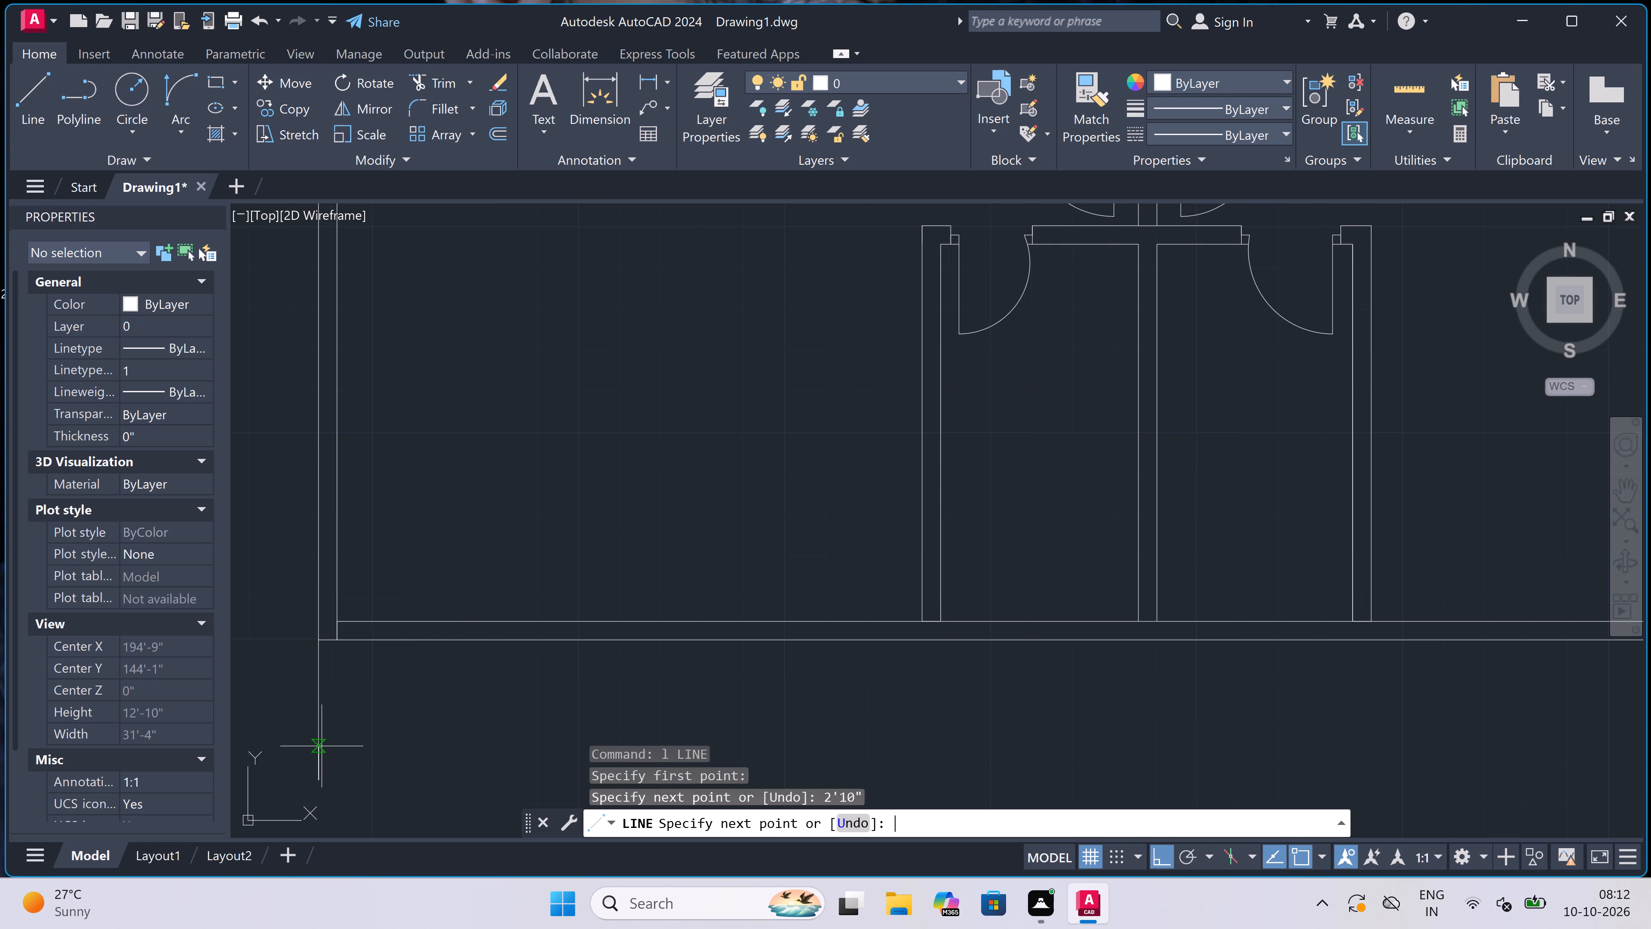
pyautogui.scroll(-3, 1099, 612)
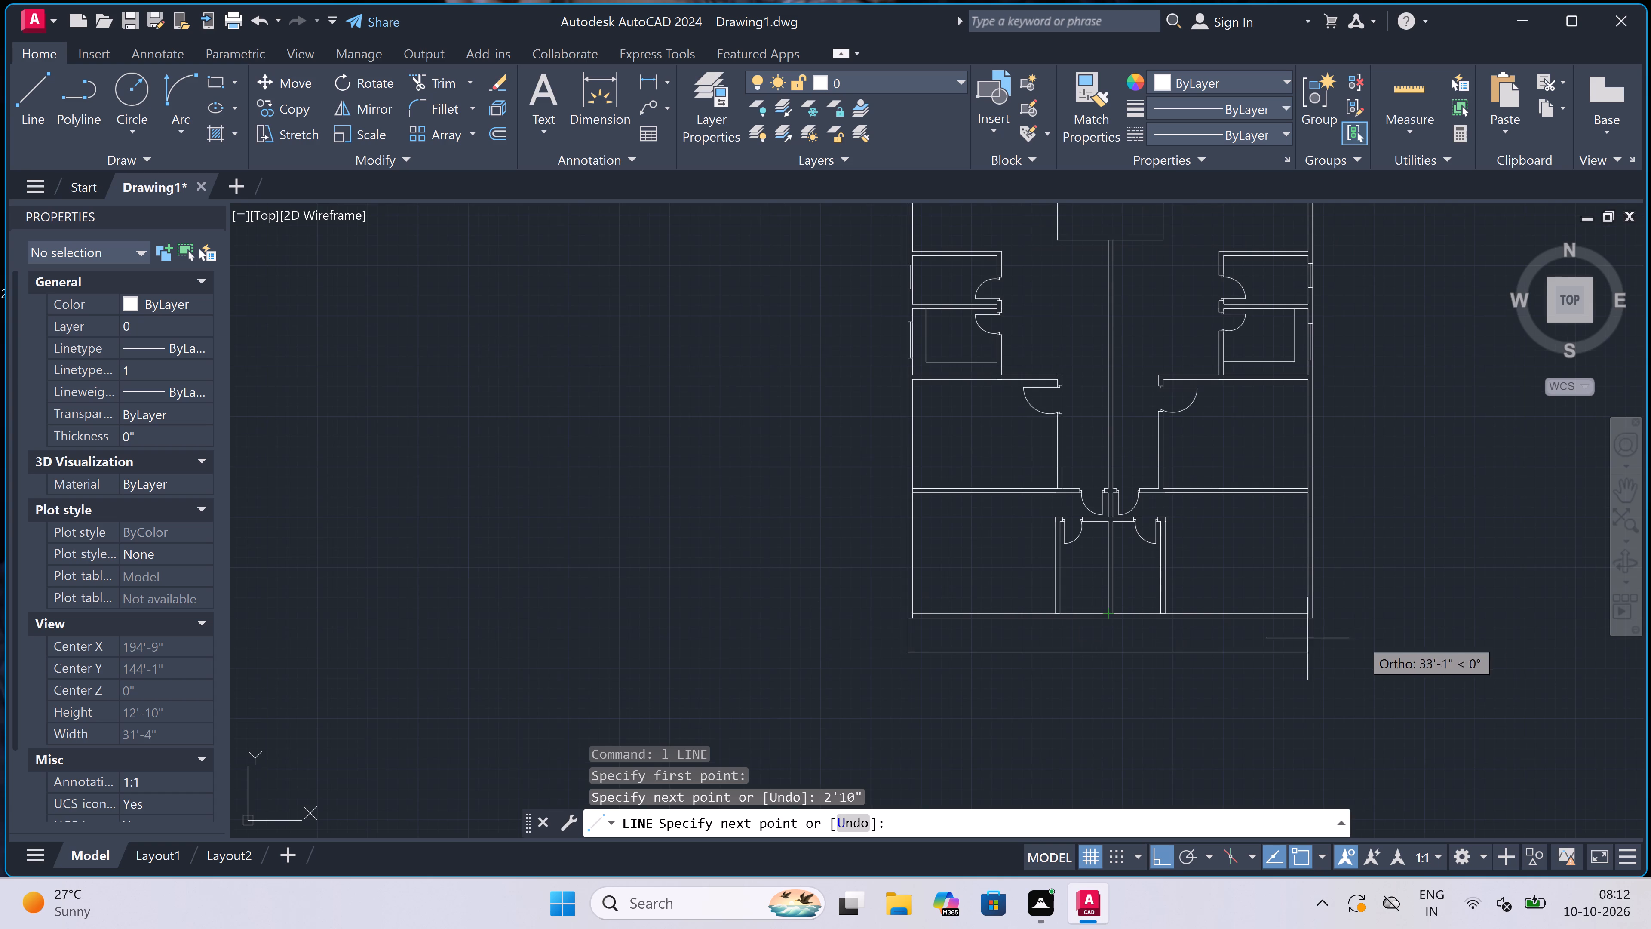
pyautogui.scroll(1, 1375, 635)
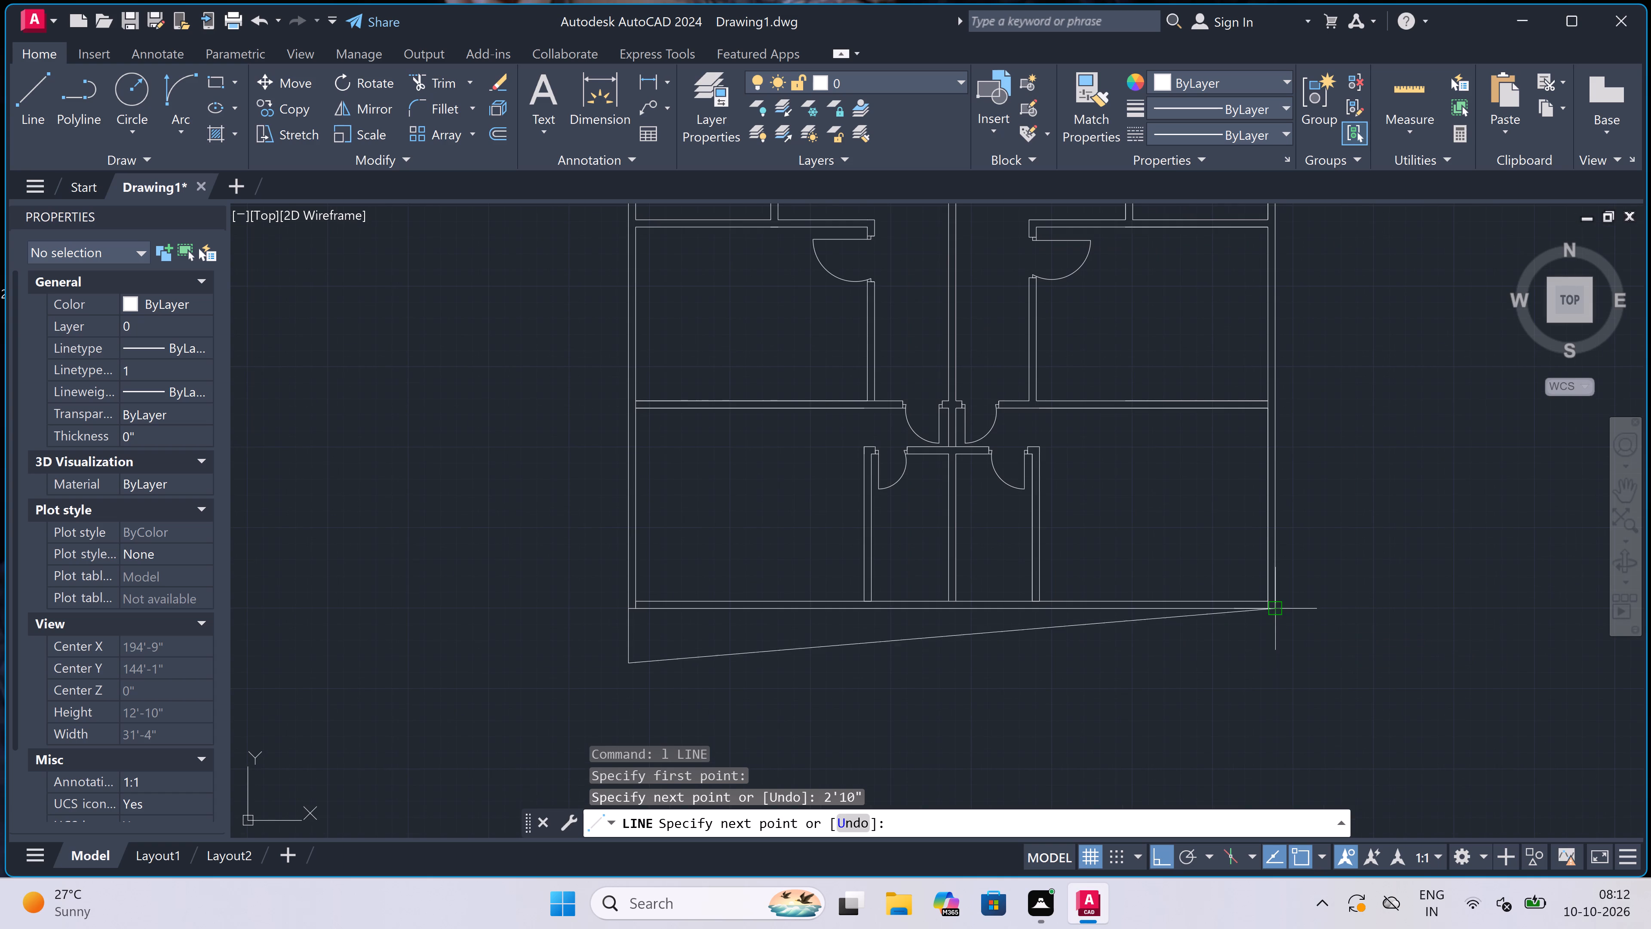
pyautogui.click(1276, 660)
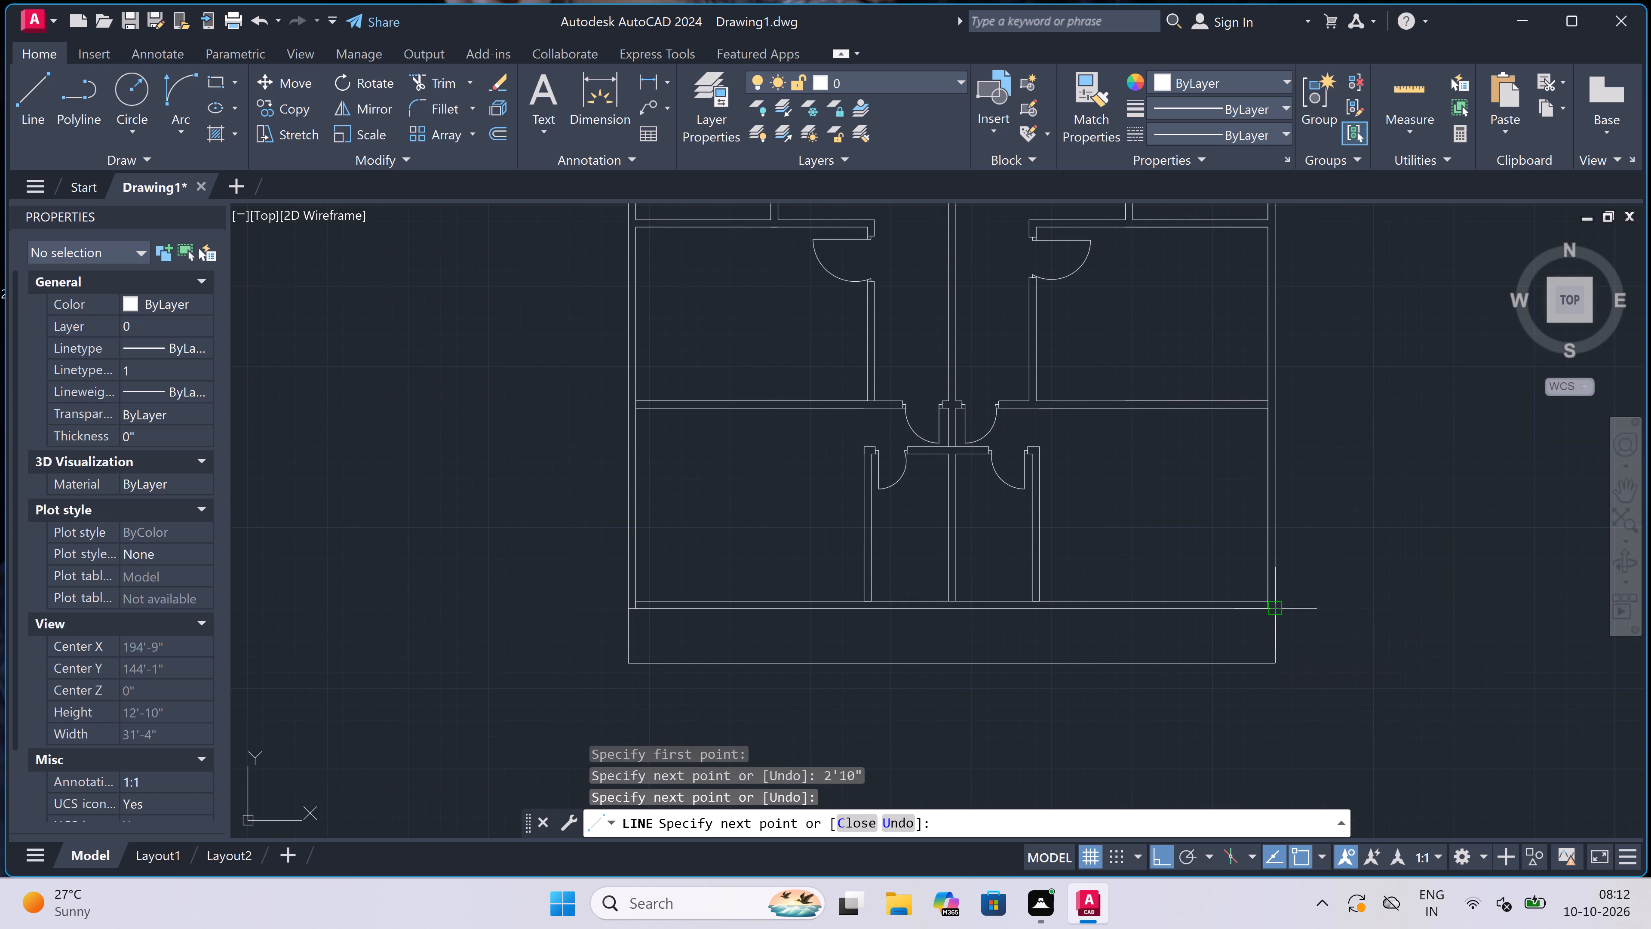
pyautogui.click(1280, 604)
pyautogui.press('Escape')
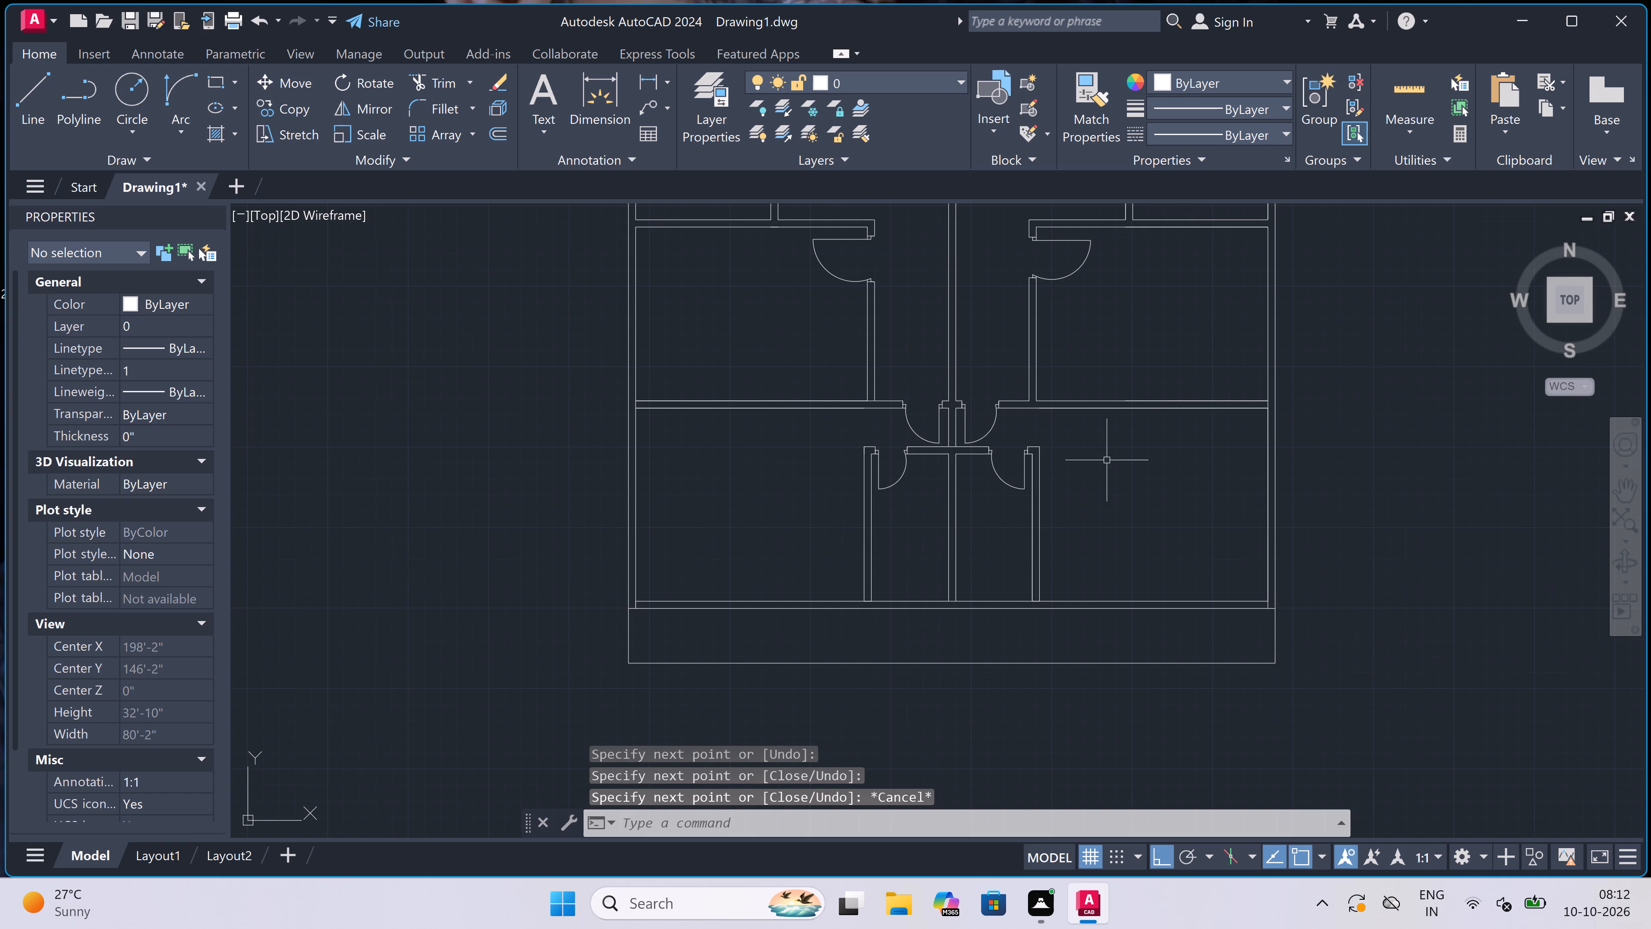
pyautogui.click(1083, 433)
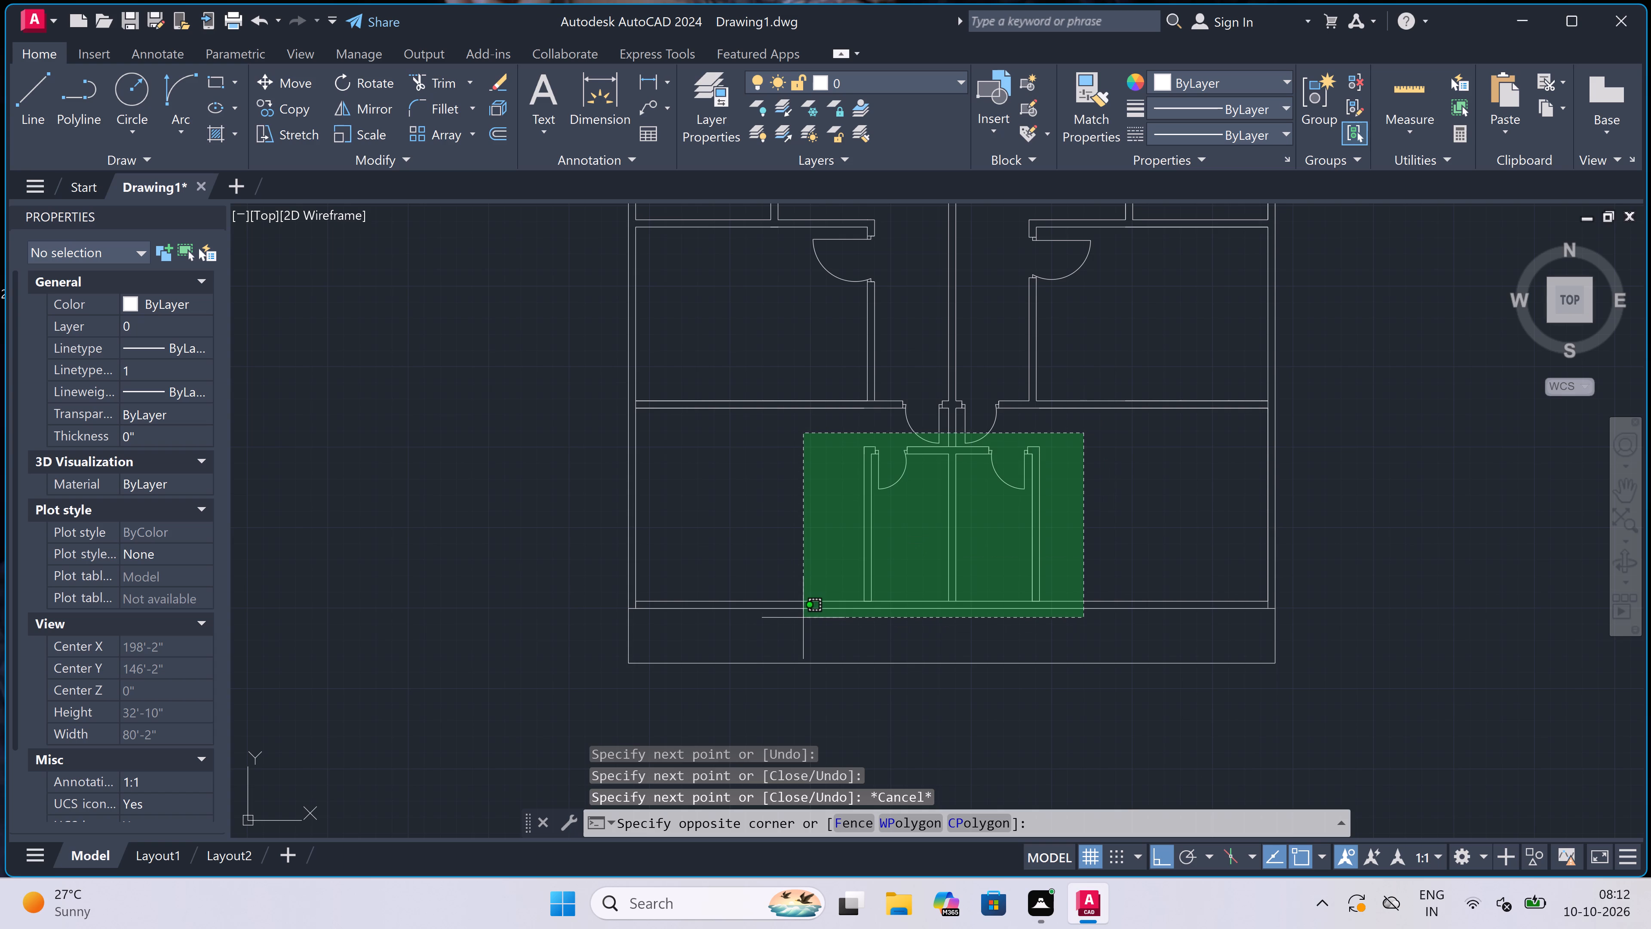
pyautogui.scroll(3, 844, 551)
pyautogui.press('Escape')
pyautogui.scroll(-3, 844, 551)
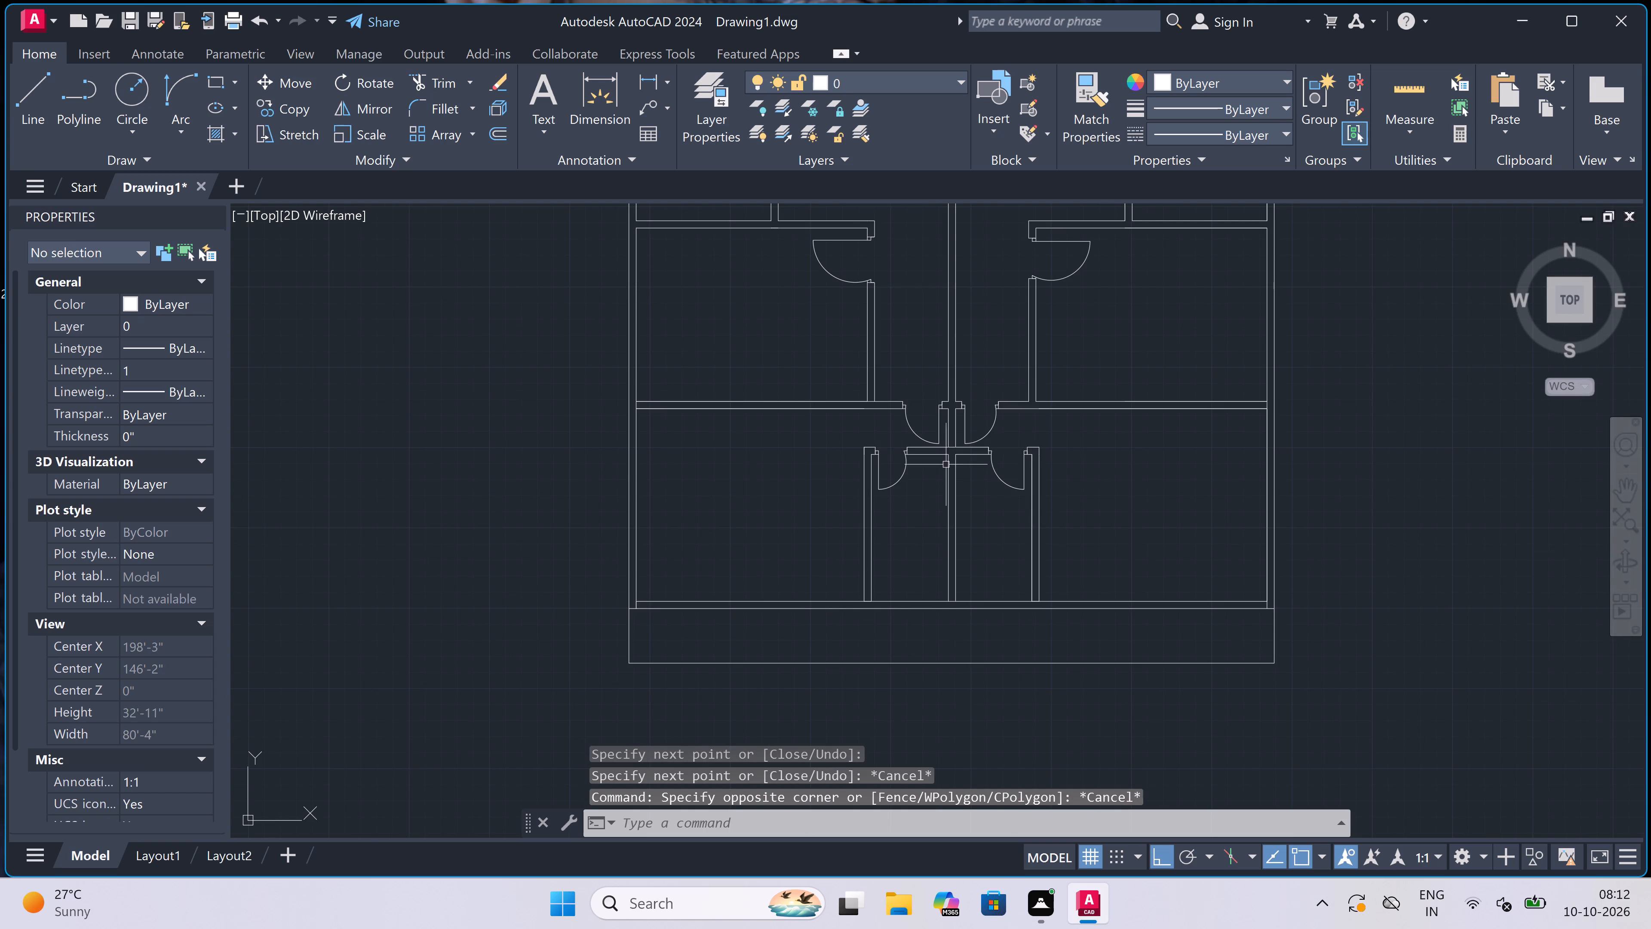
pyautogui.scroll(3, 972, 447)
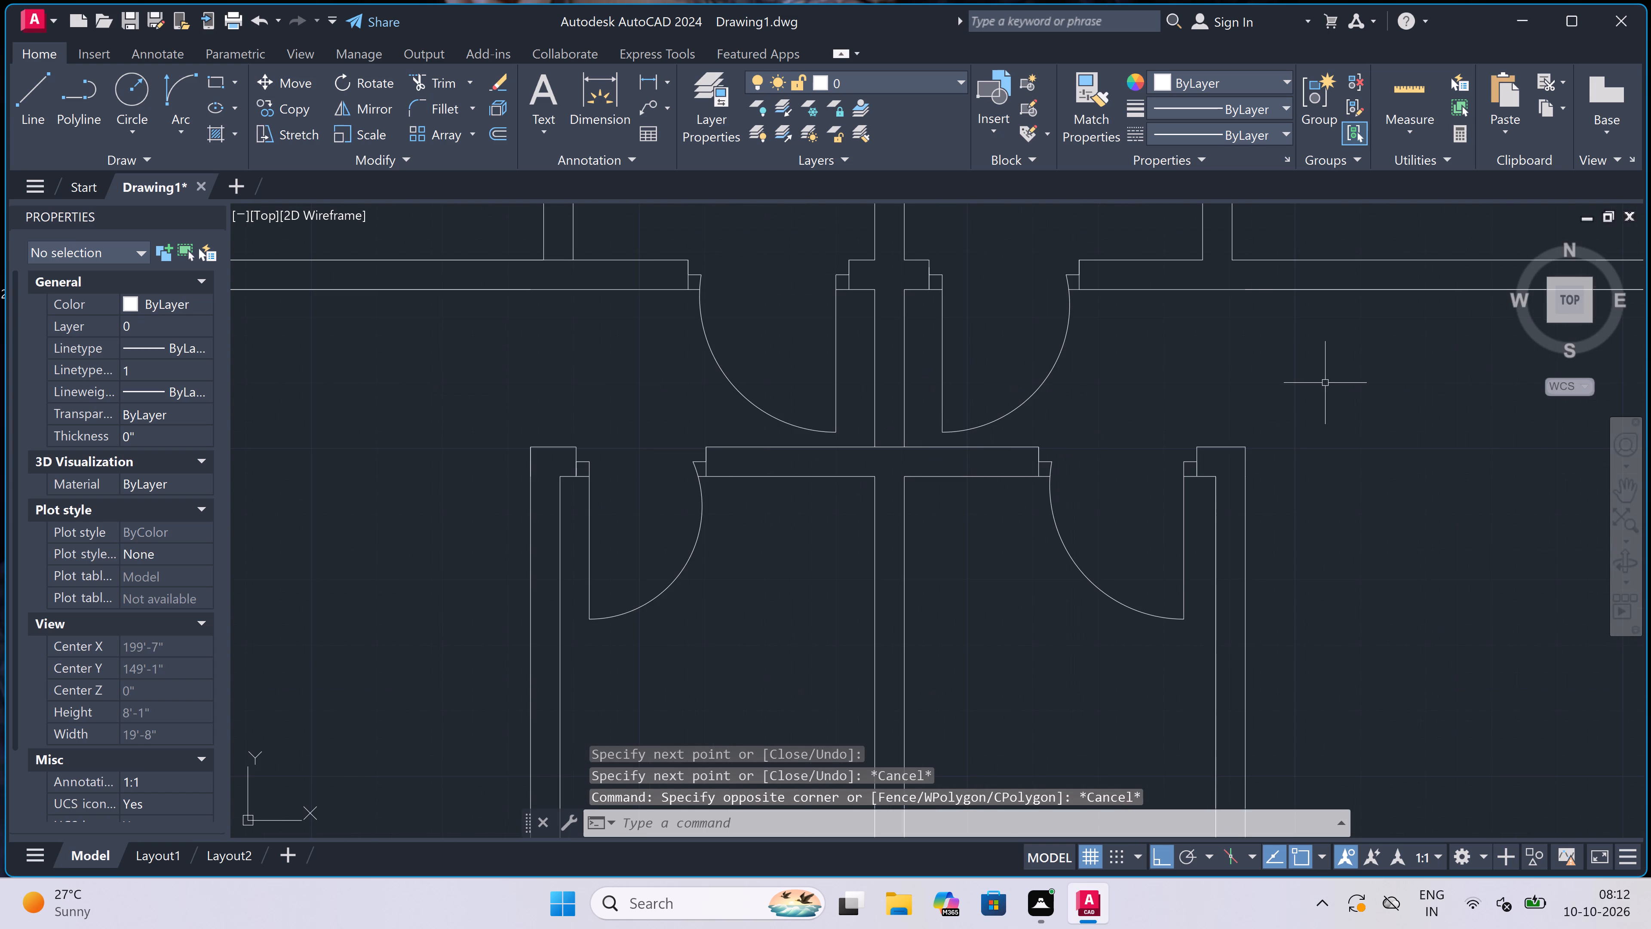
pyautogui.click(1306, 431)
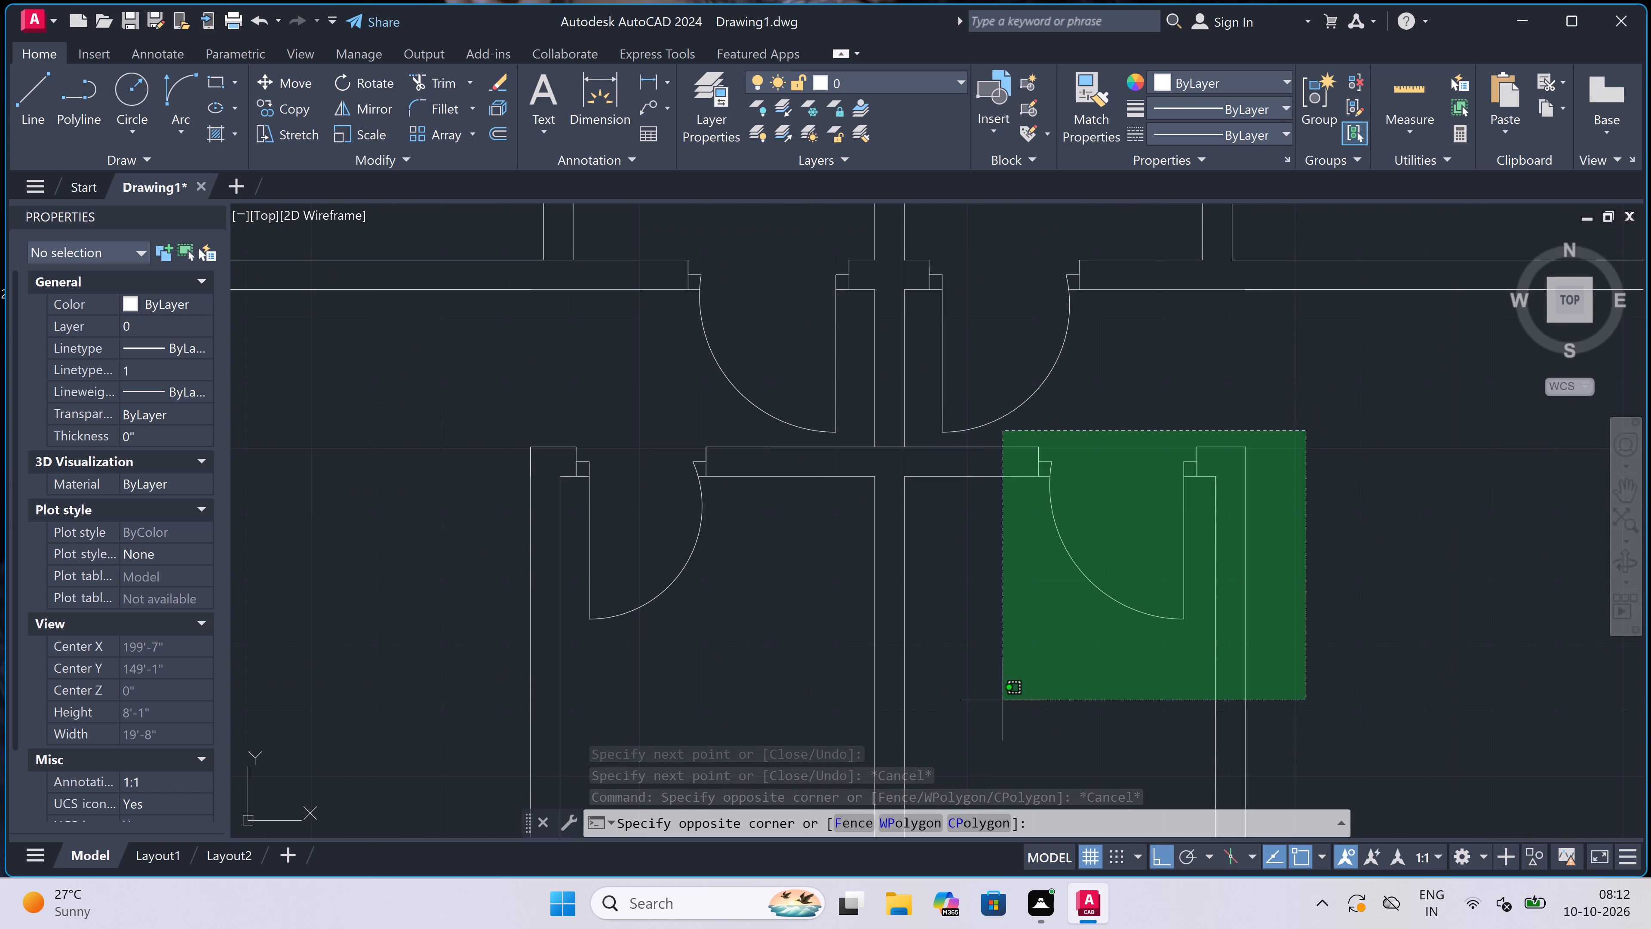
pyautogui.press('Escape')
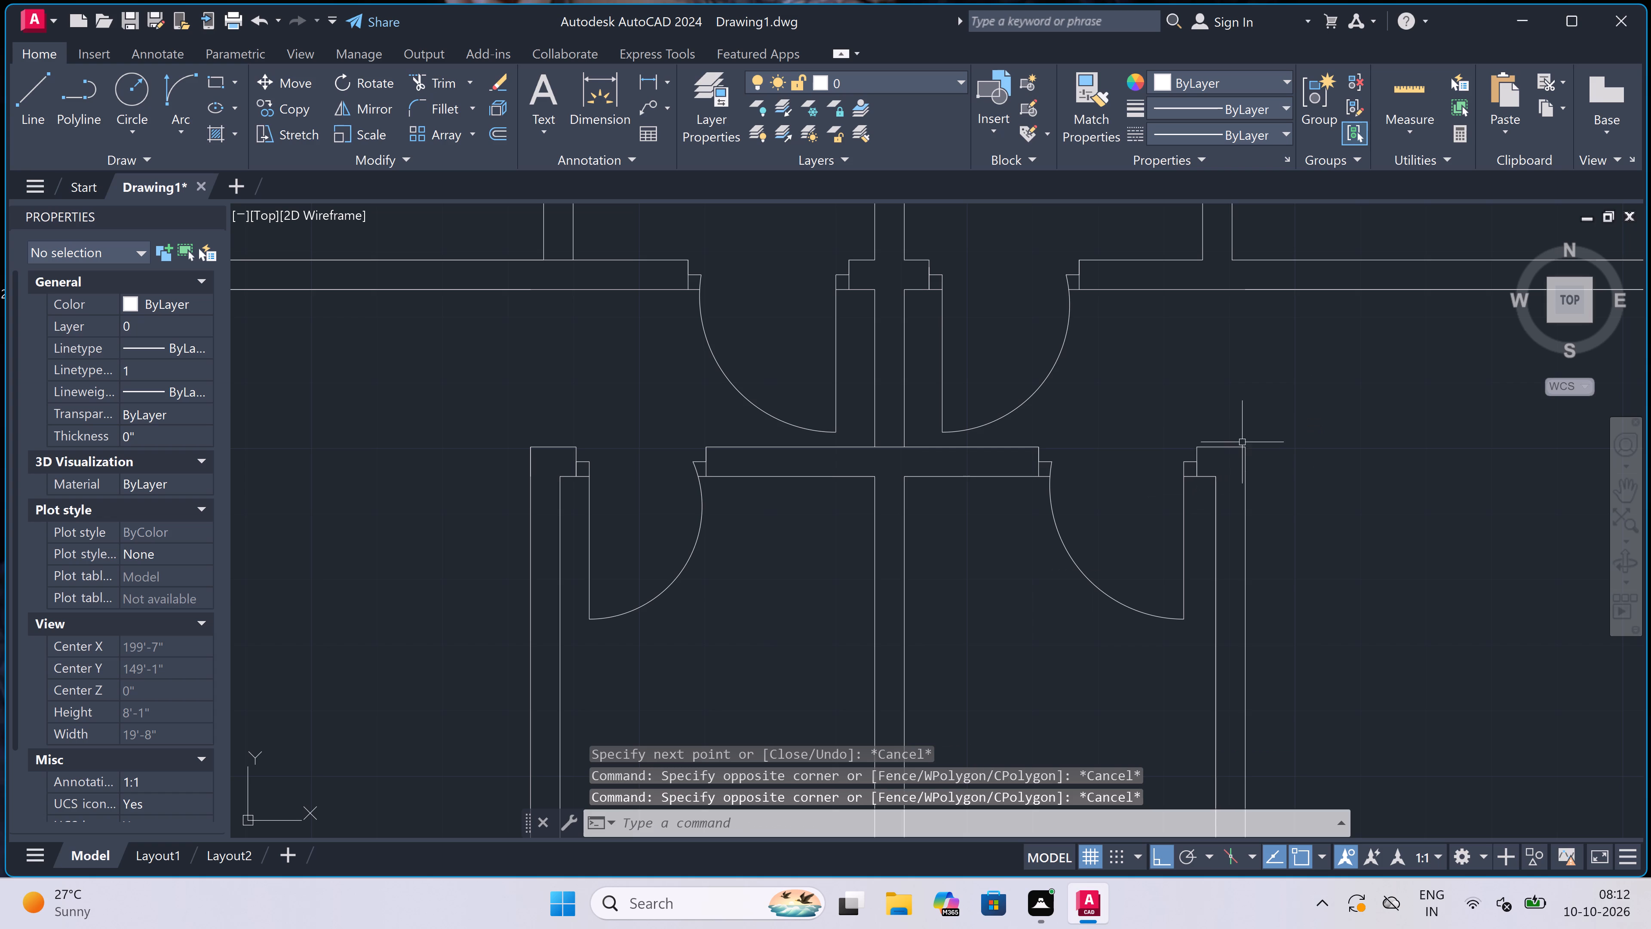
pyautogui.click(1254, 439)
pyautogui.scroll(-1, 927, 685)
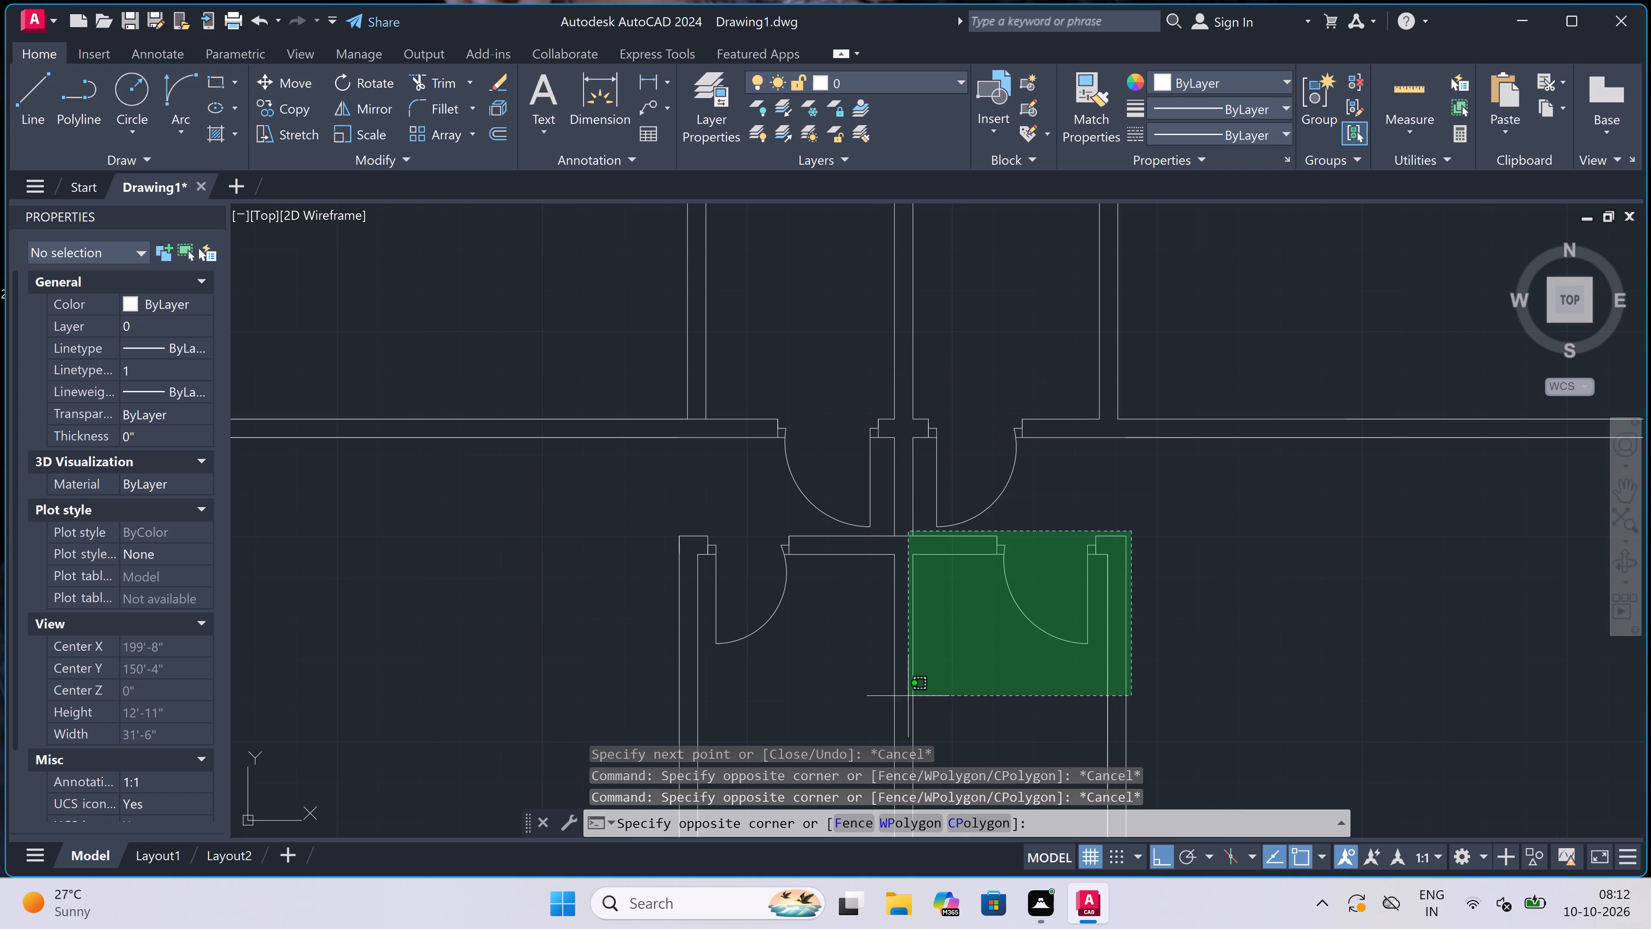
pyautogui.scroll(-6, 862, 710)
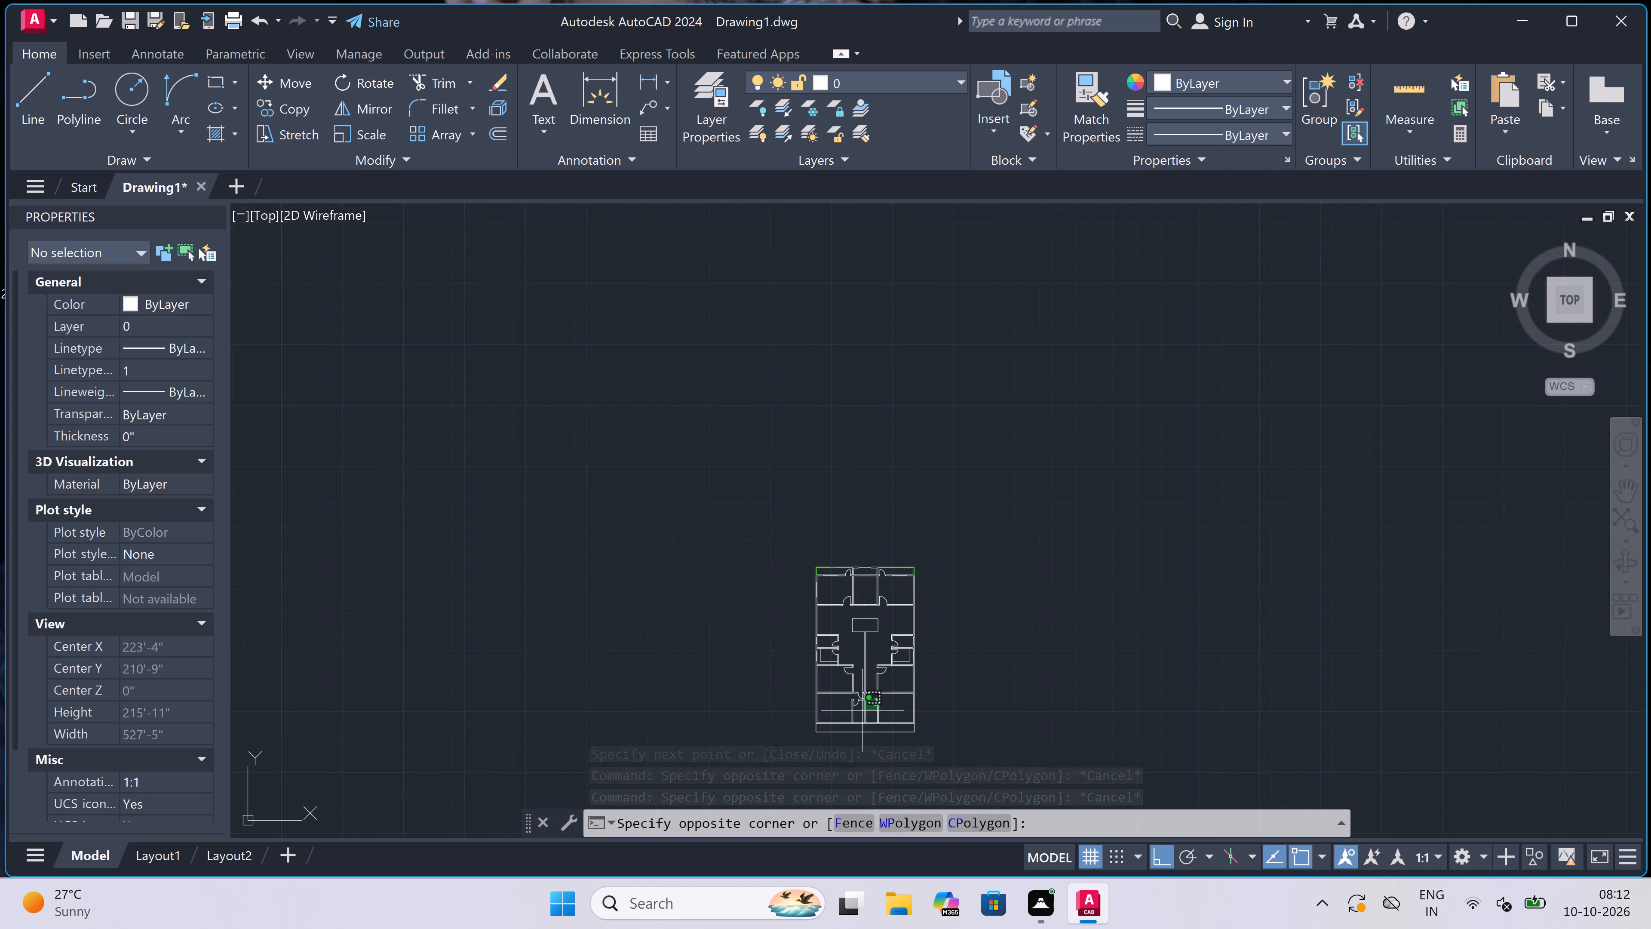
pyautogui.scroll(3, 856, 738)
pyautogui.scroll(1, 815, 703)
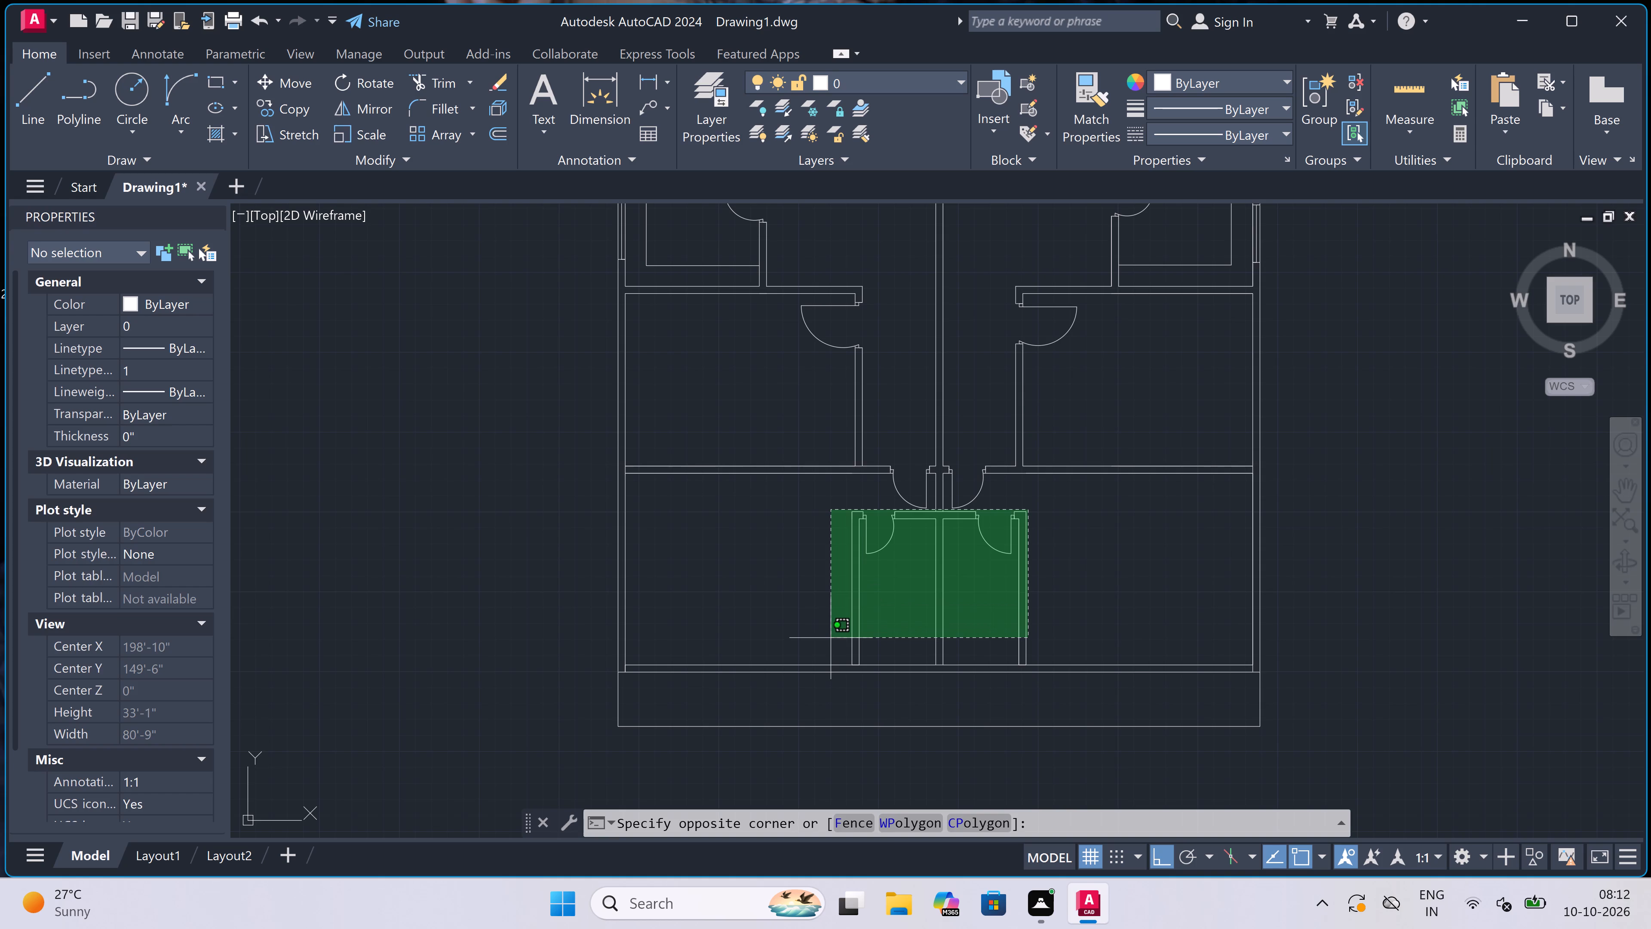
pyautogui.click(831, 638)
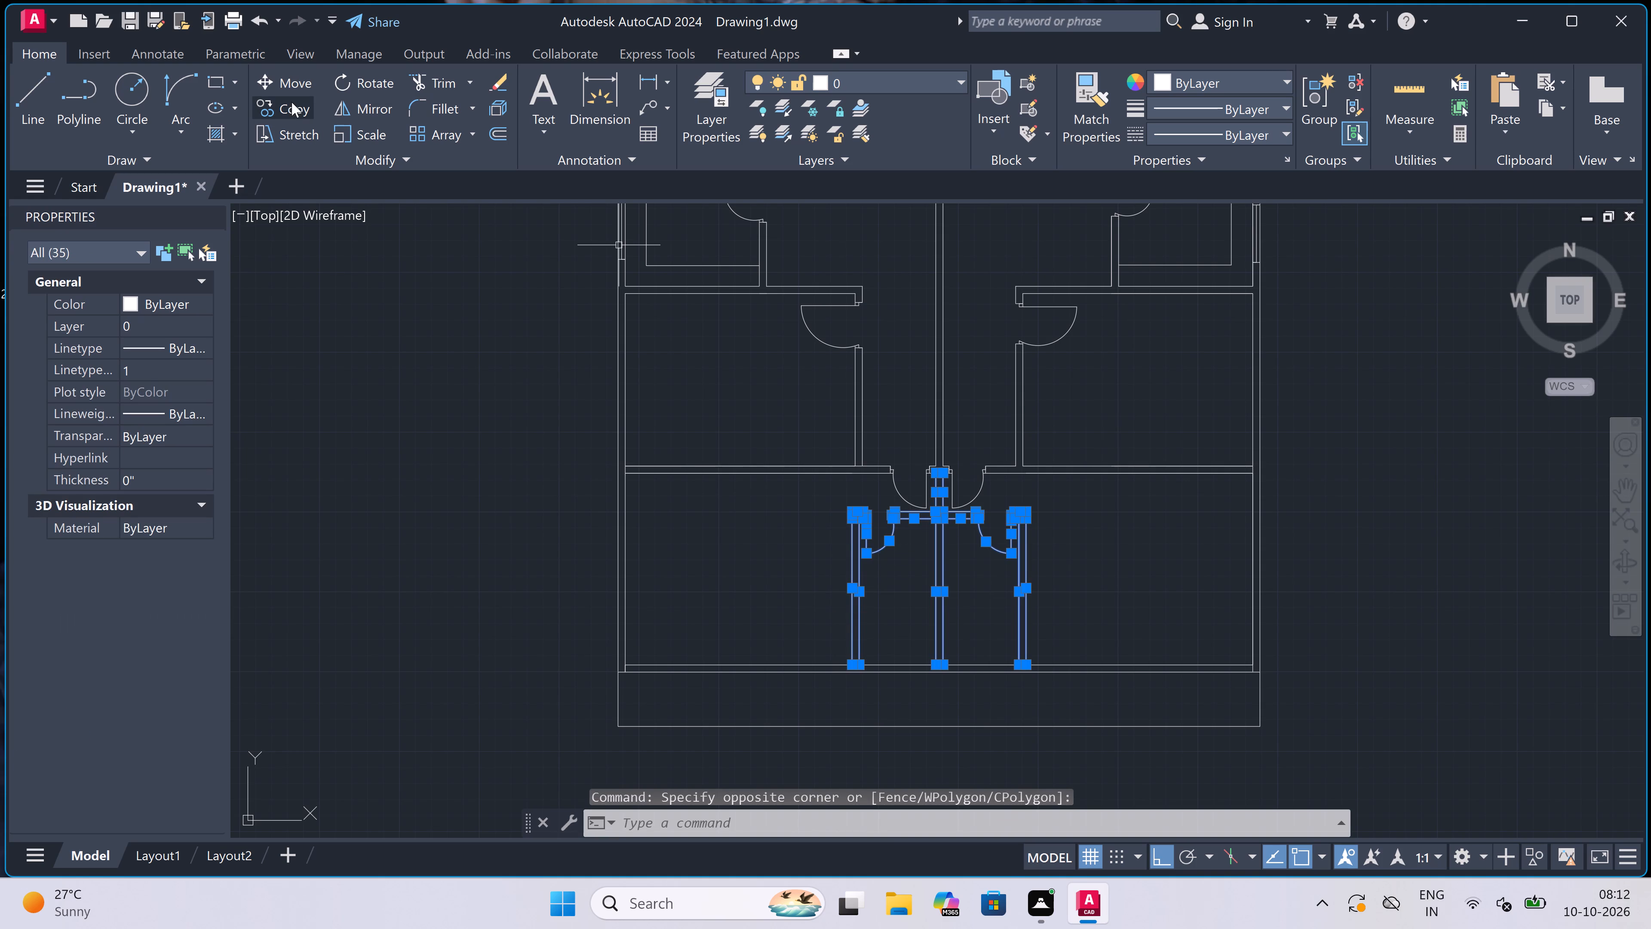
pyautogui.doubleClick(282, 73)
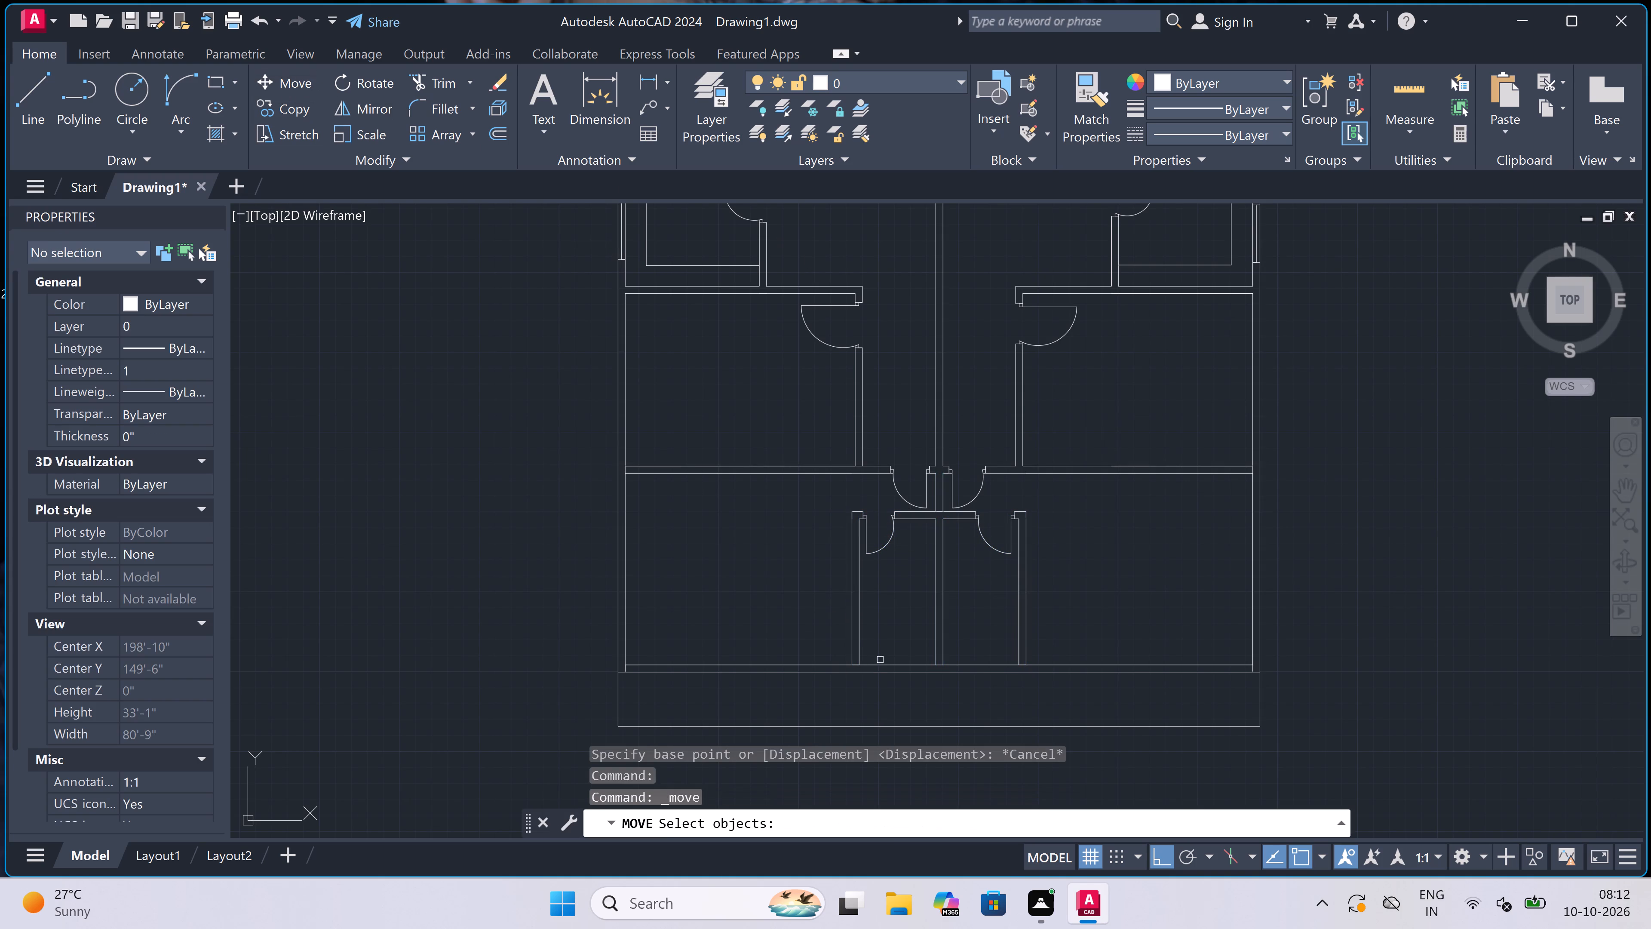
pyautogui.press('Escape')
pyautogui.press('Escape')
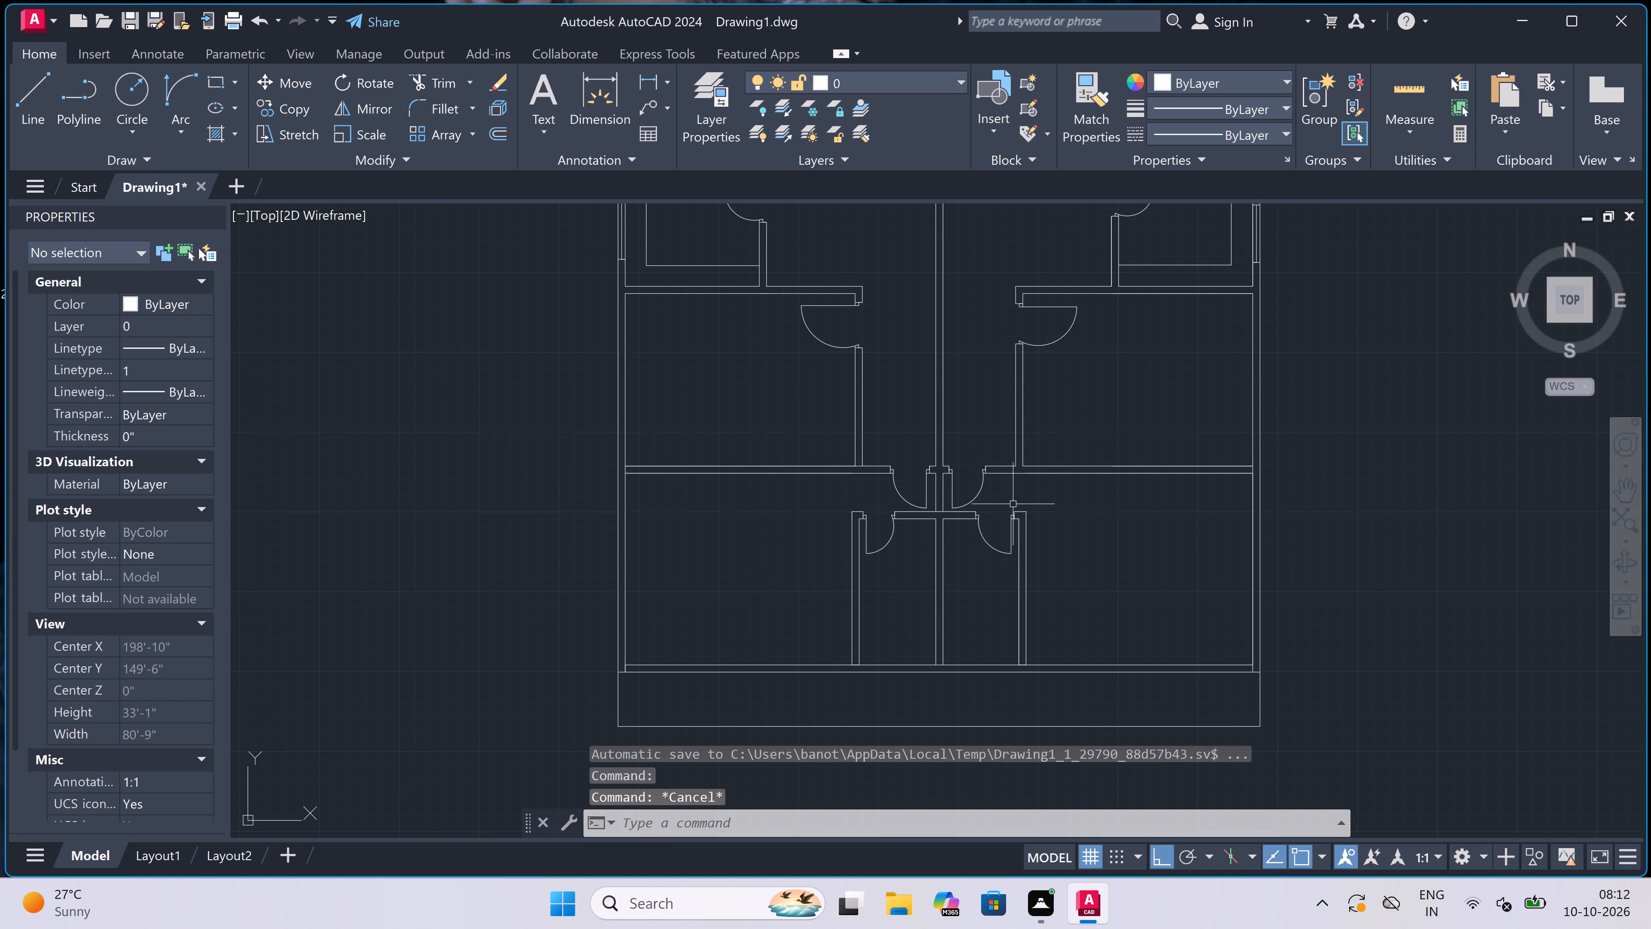
# Move the lower central partition walls and their two doors straight down about 2'-10" towards the new bottom line.
pyautogui.scroll(2, 1013, 520)
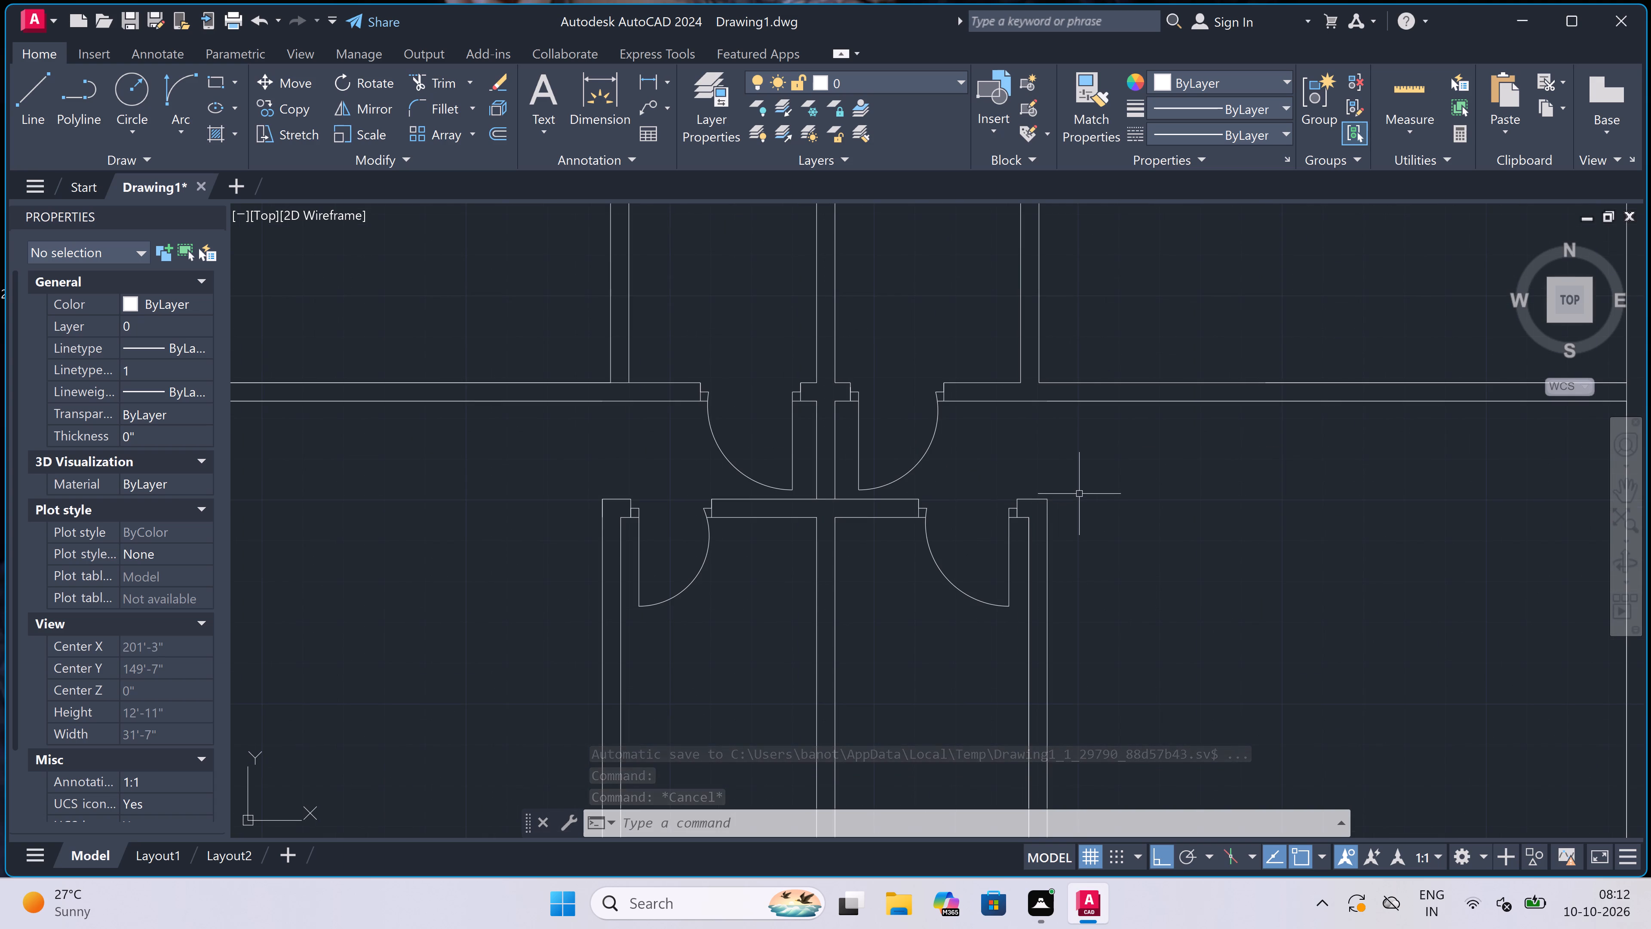
pyautogui.click(1077, 493)
pyautogui.scroll(-3, 897, 629)
pyautogui.scroll(2, 859, 683)
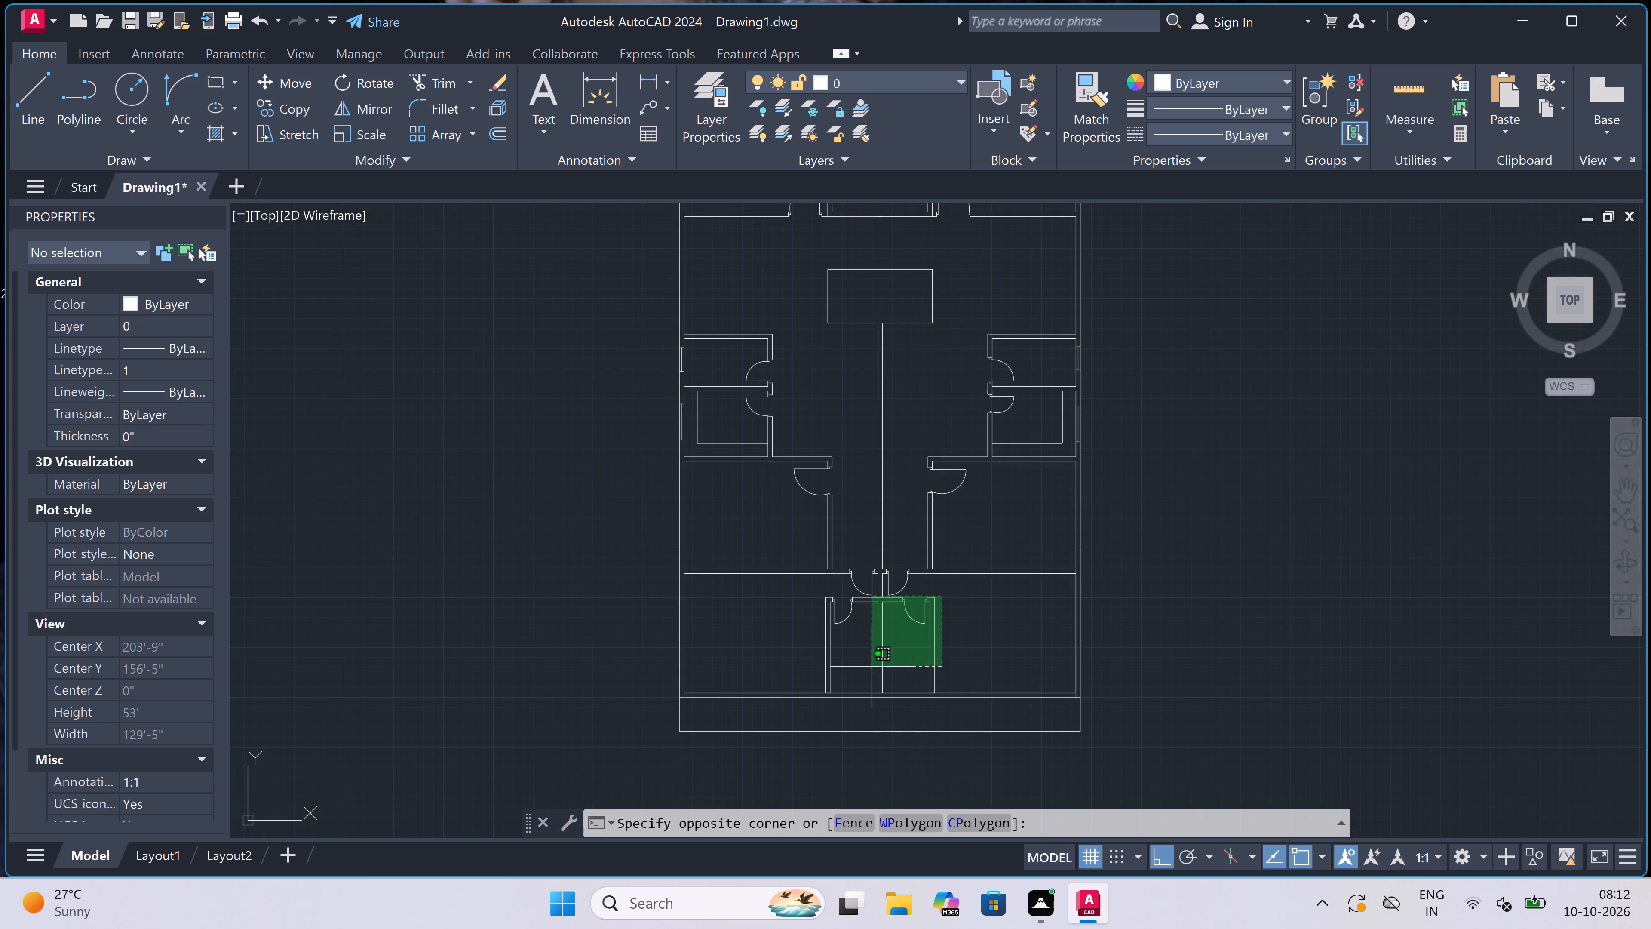
pyautogui.scroll(2, 790, 680)
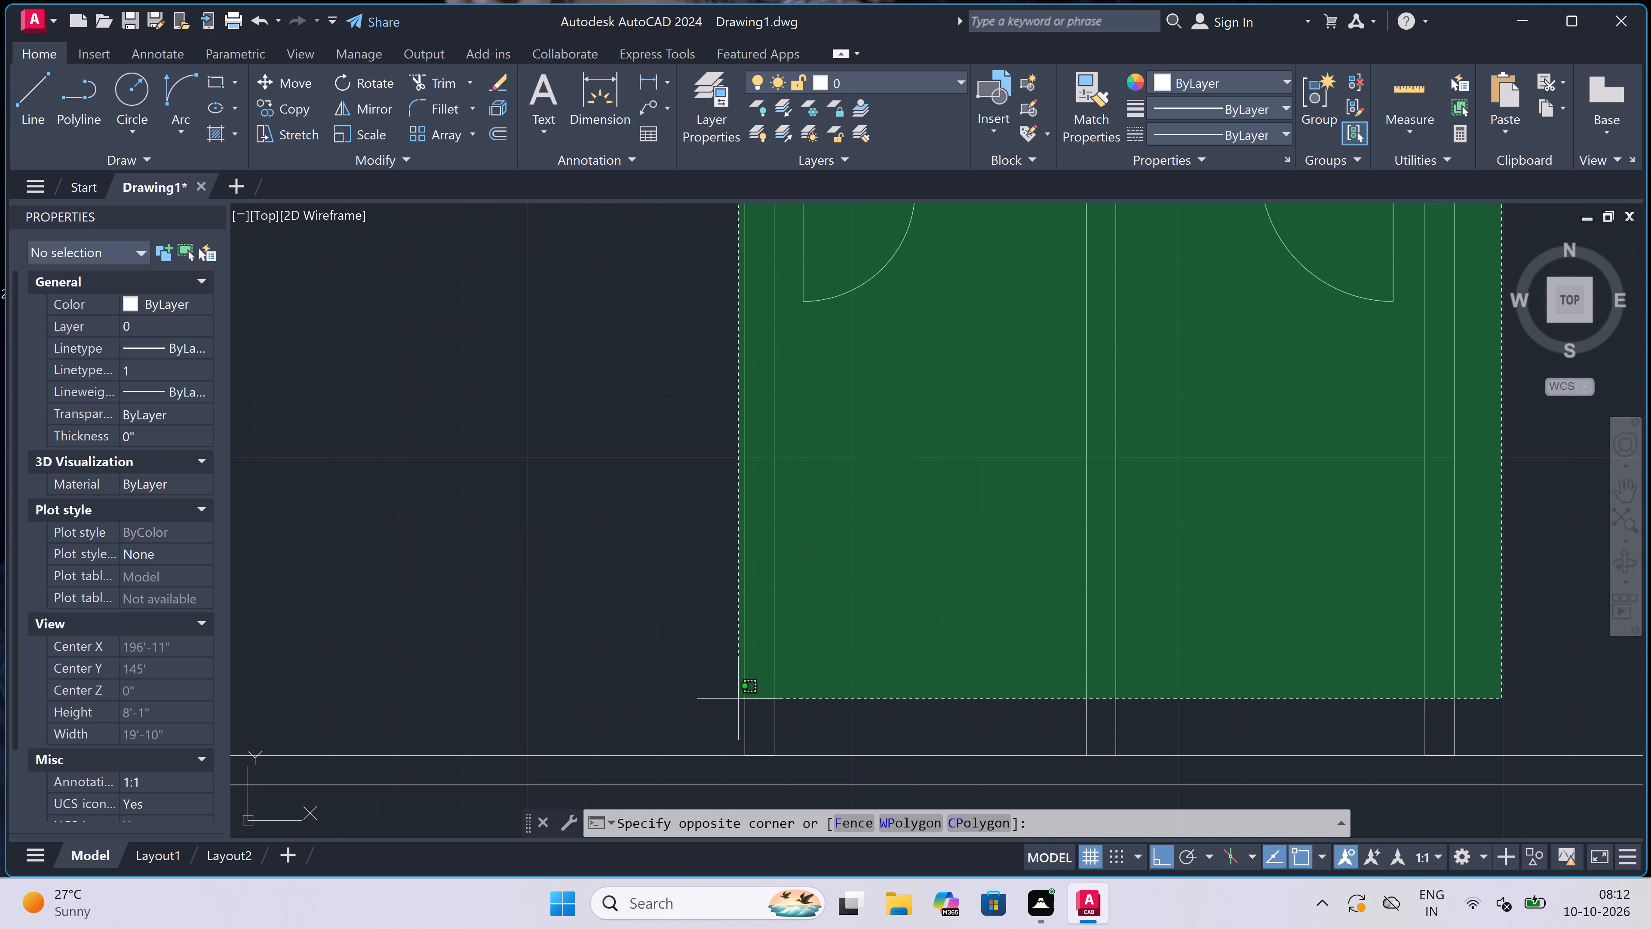
pyautogui.click(674, 717)
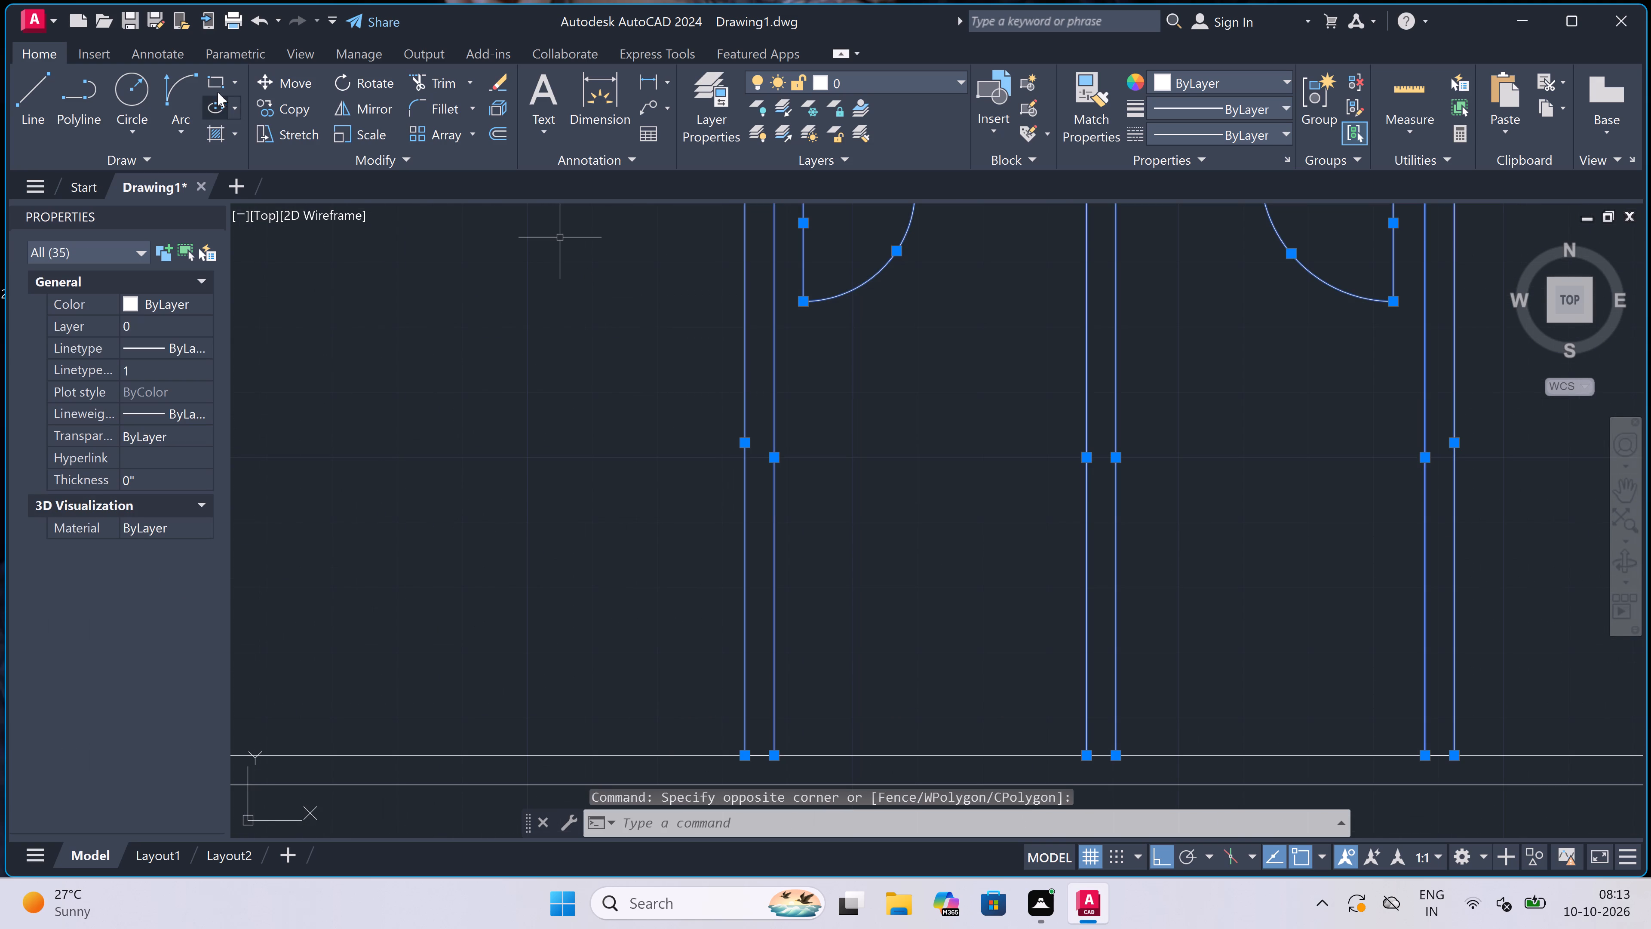
pyautogui.click(282, 83)
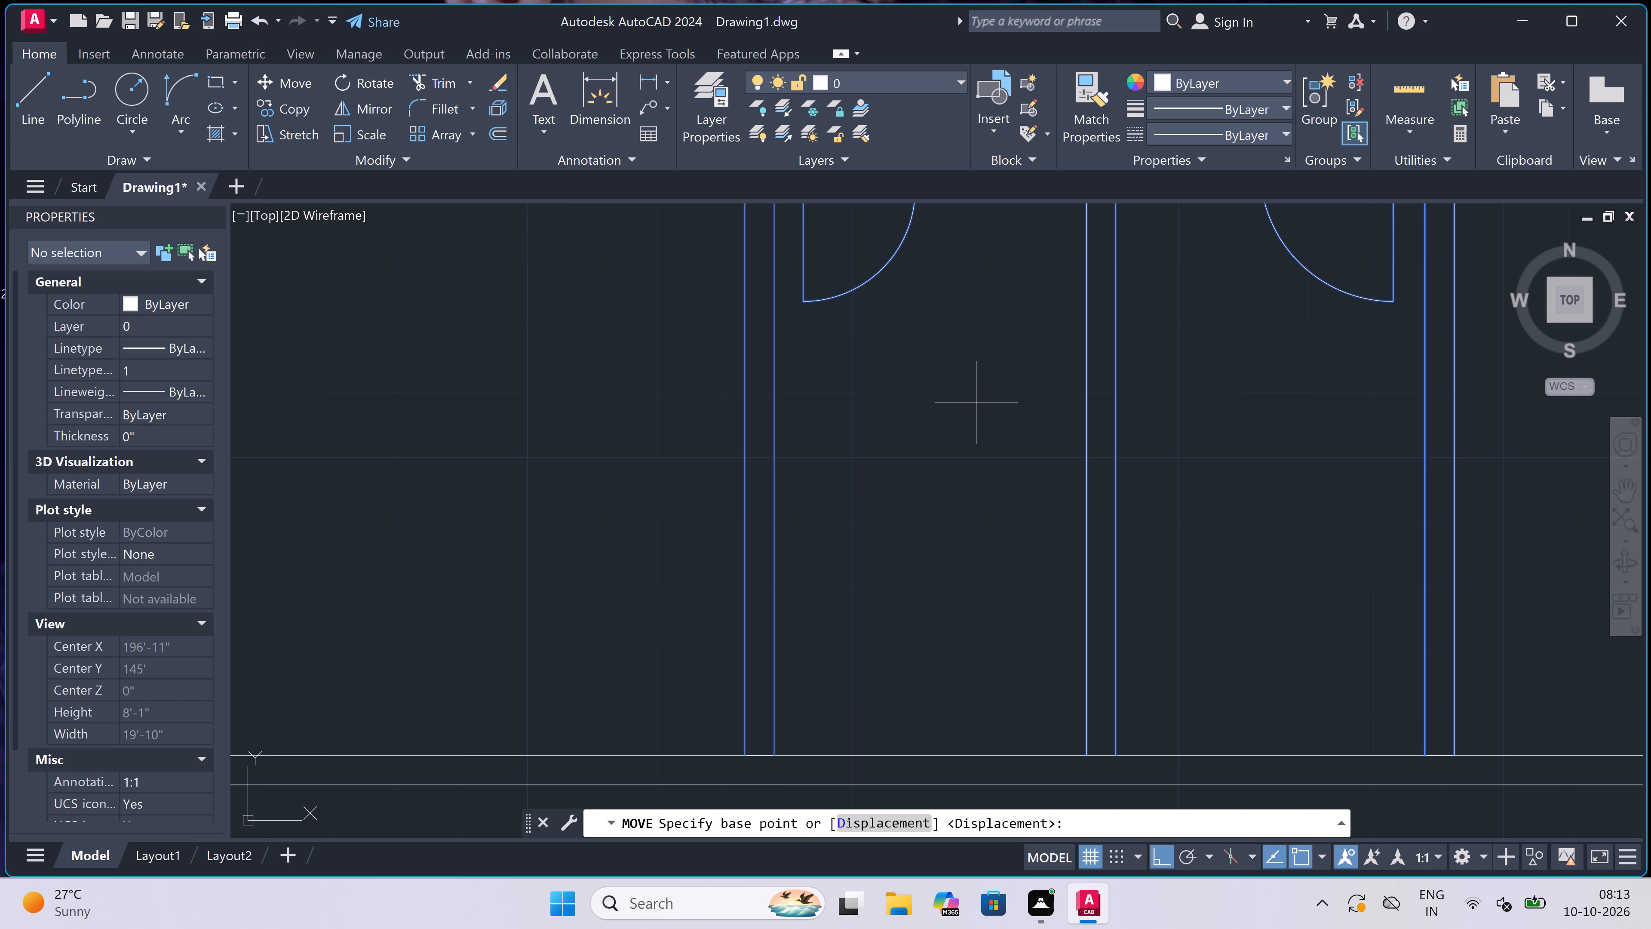
pyautogui.scroll(-3, 976, 405)
pyautogui.scroll(3, 912, 520)
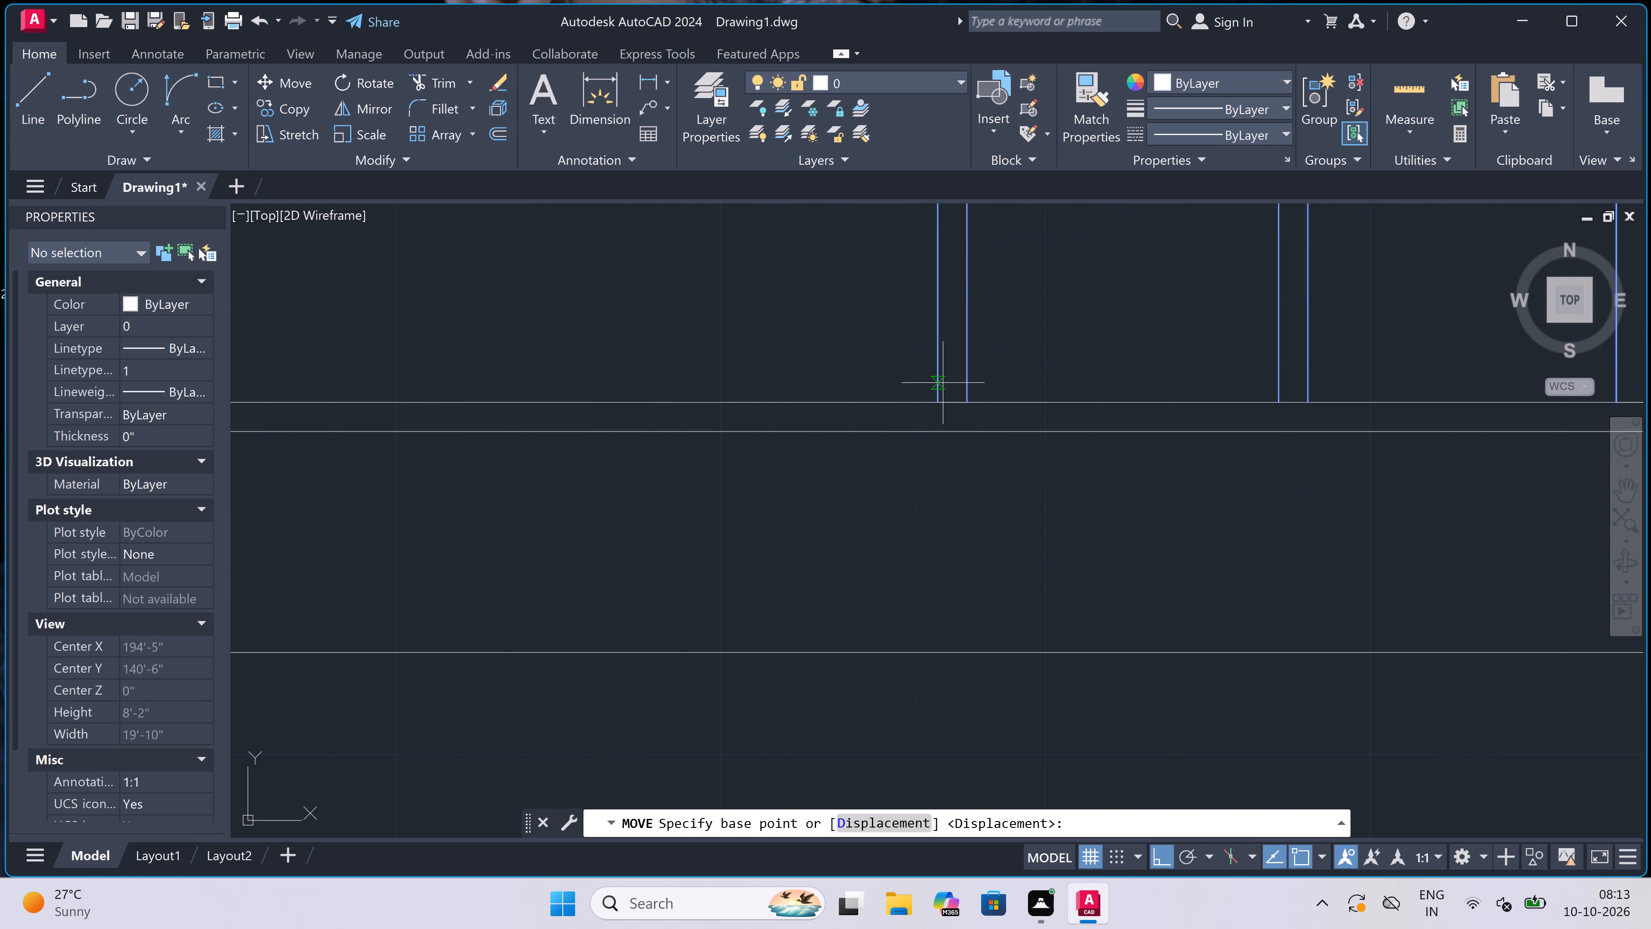
pyautogui.click(939, 401)
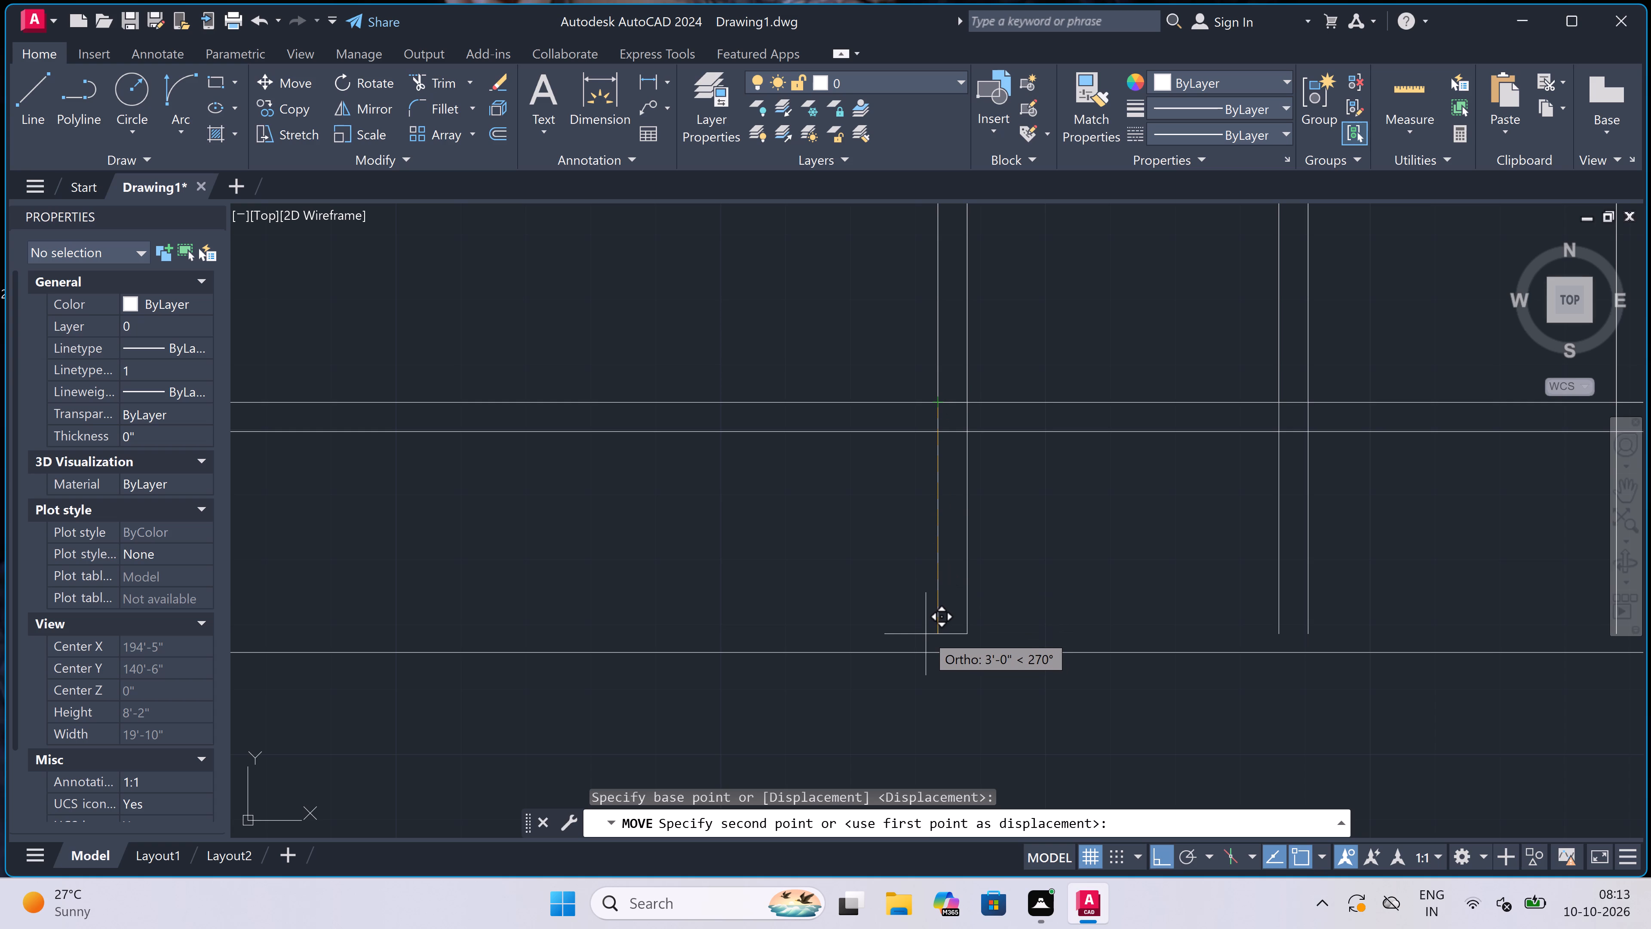
pyautogui.scroll(1, 927, 629)
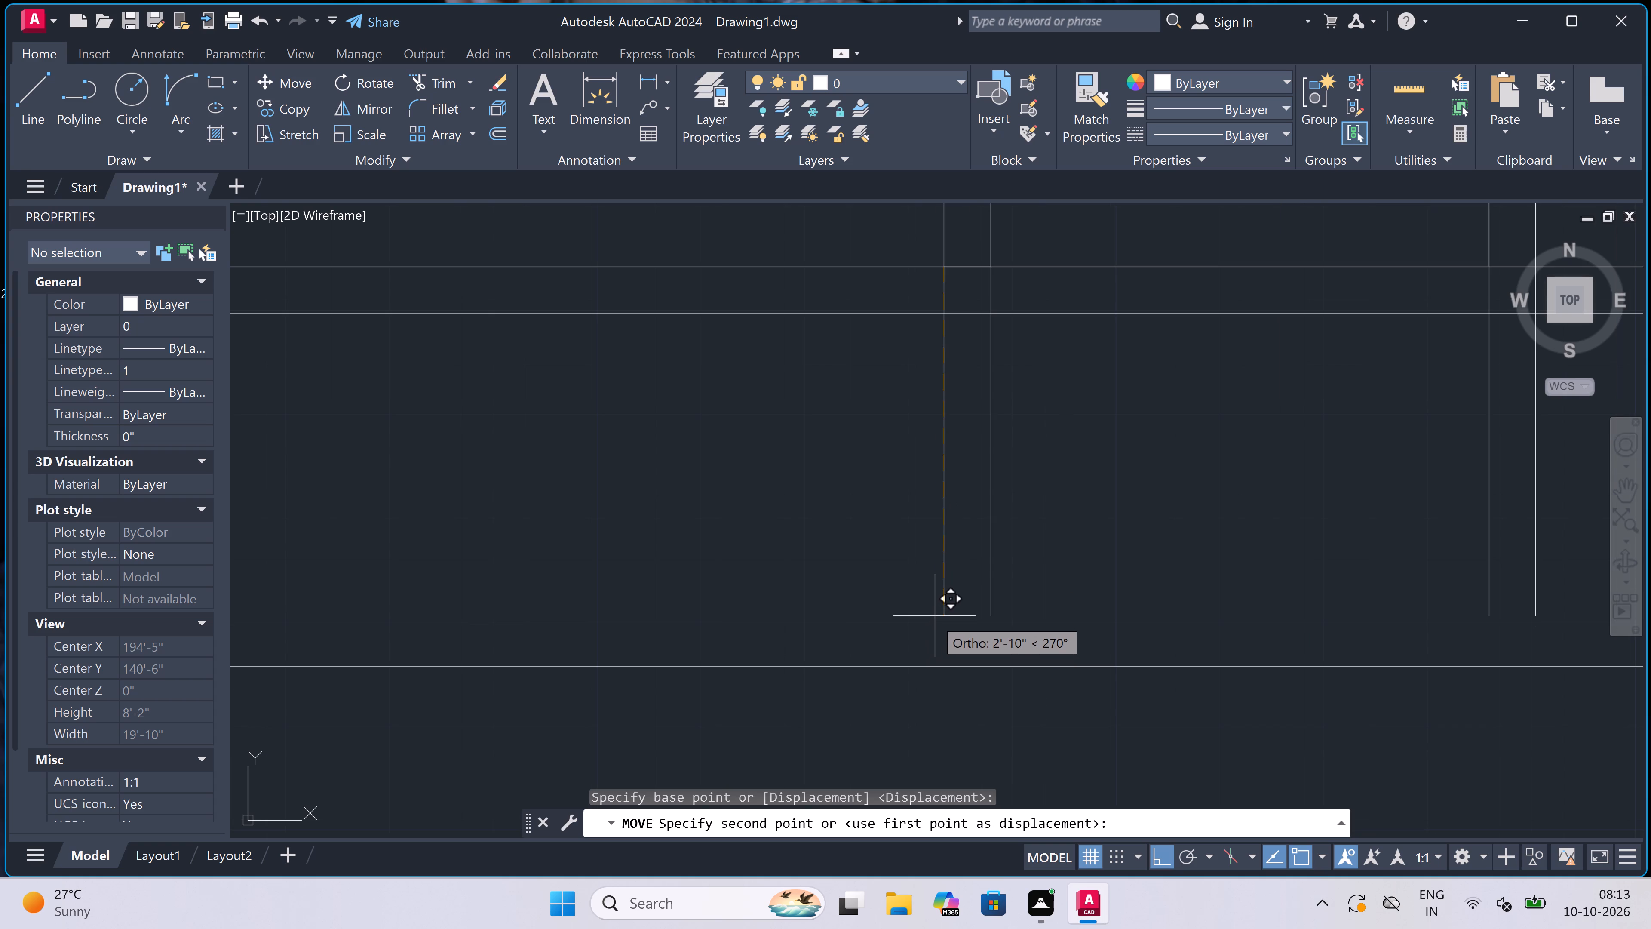
pyautogui.click(939, 619)
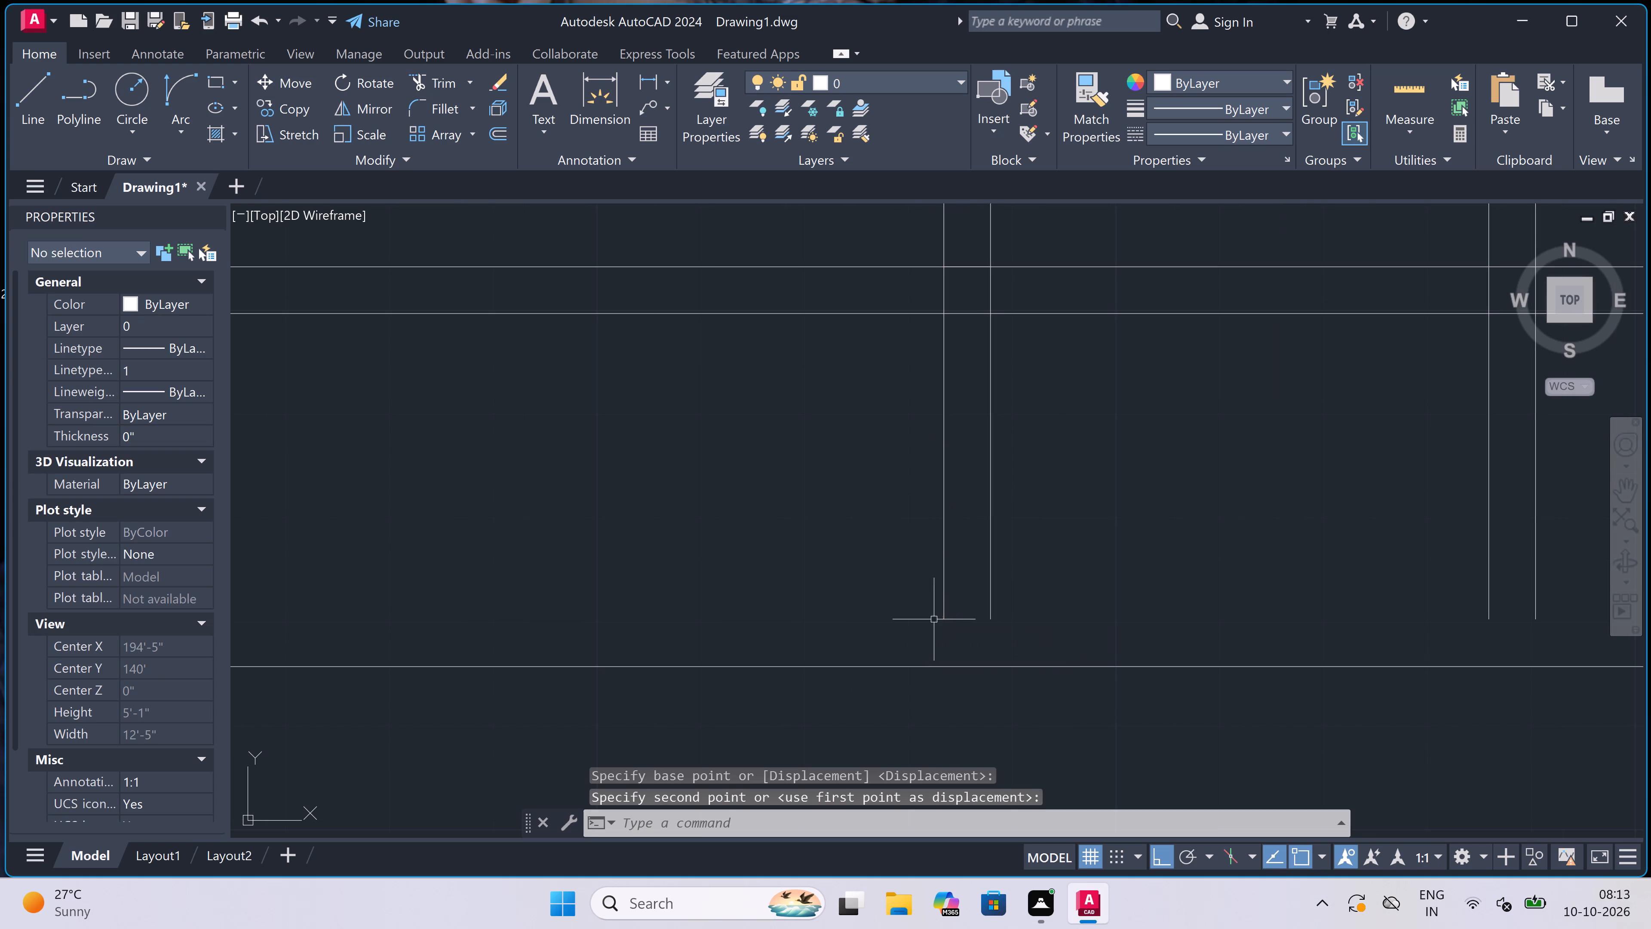
pyautogui.scroll(-3, 887, 612)
pyautogui.click(825, 474)
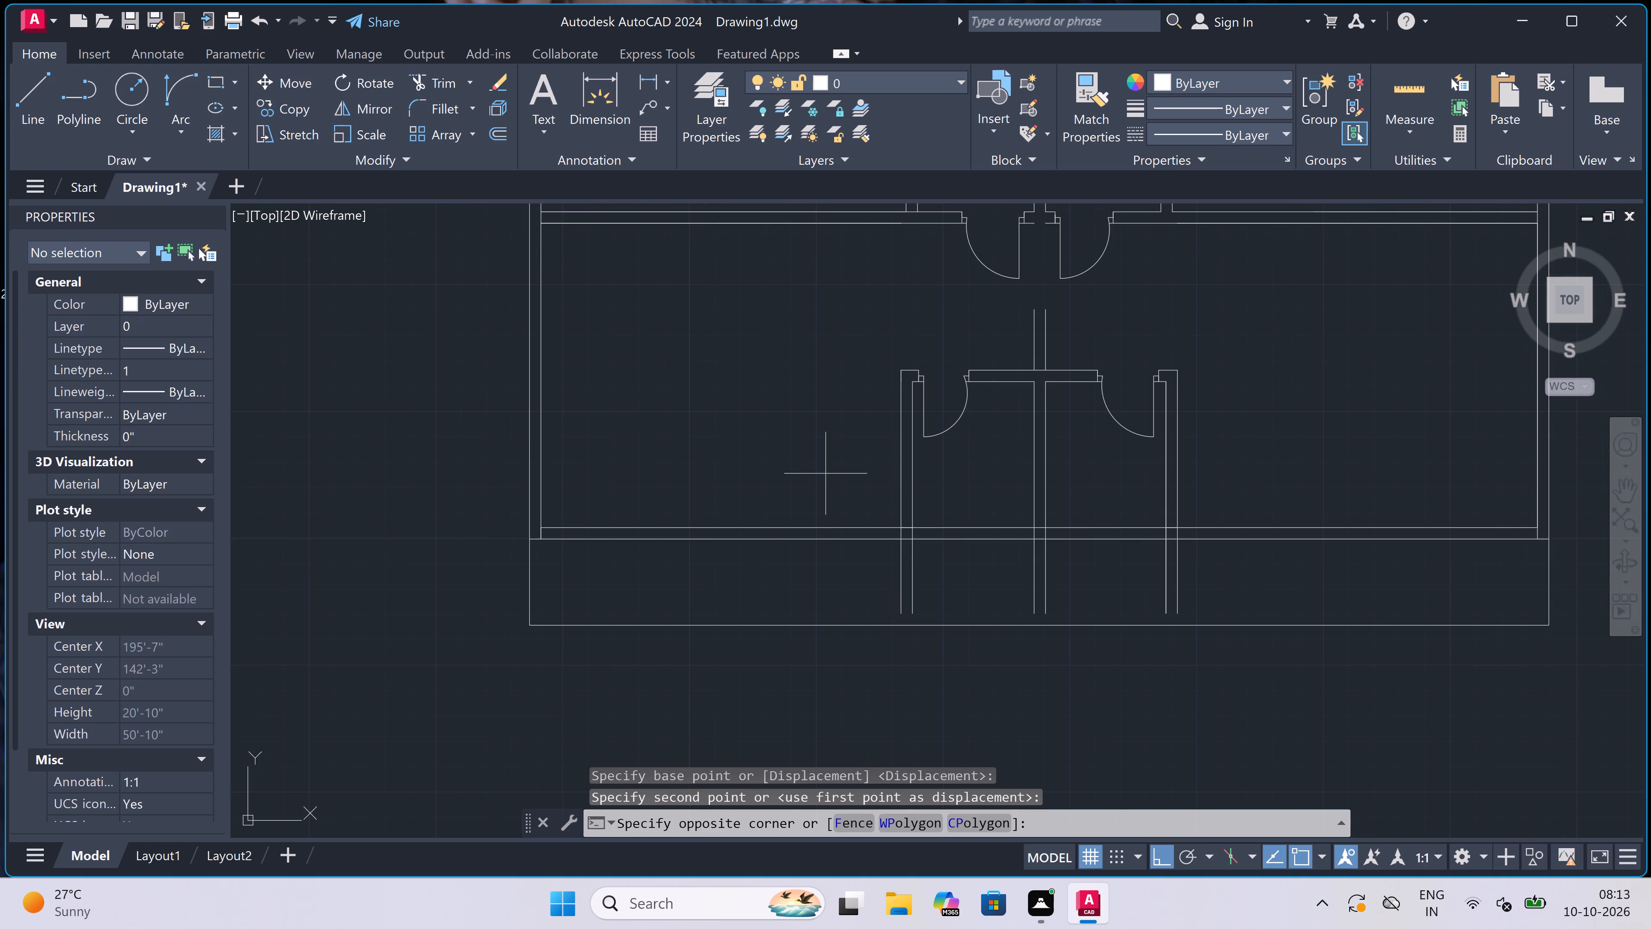
pyautogui.press('Escape')
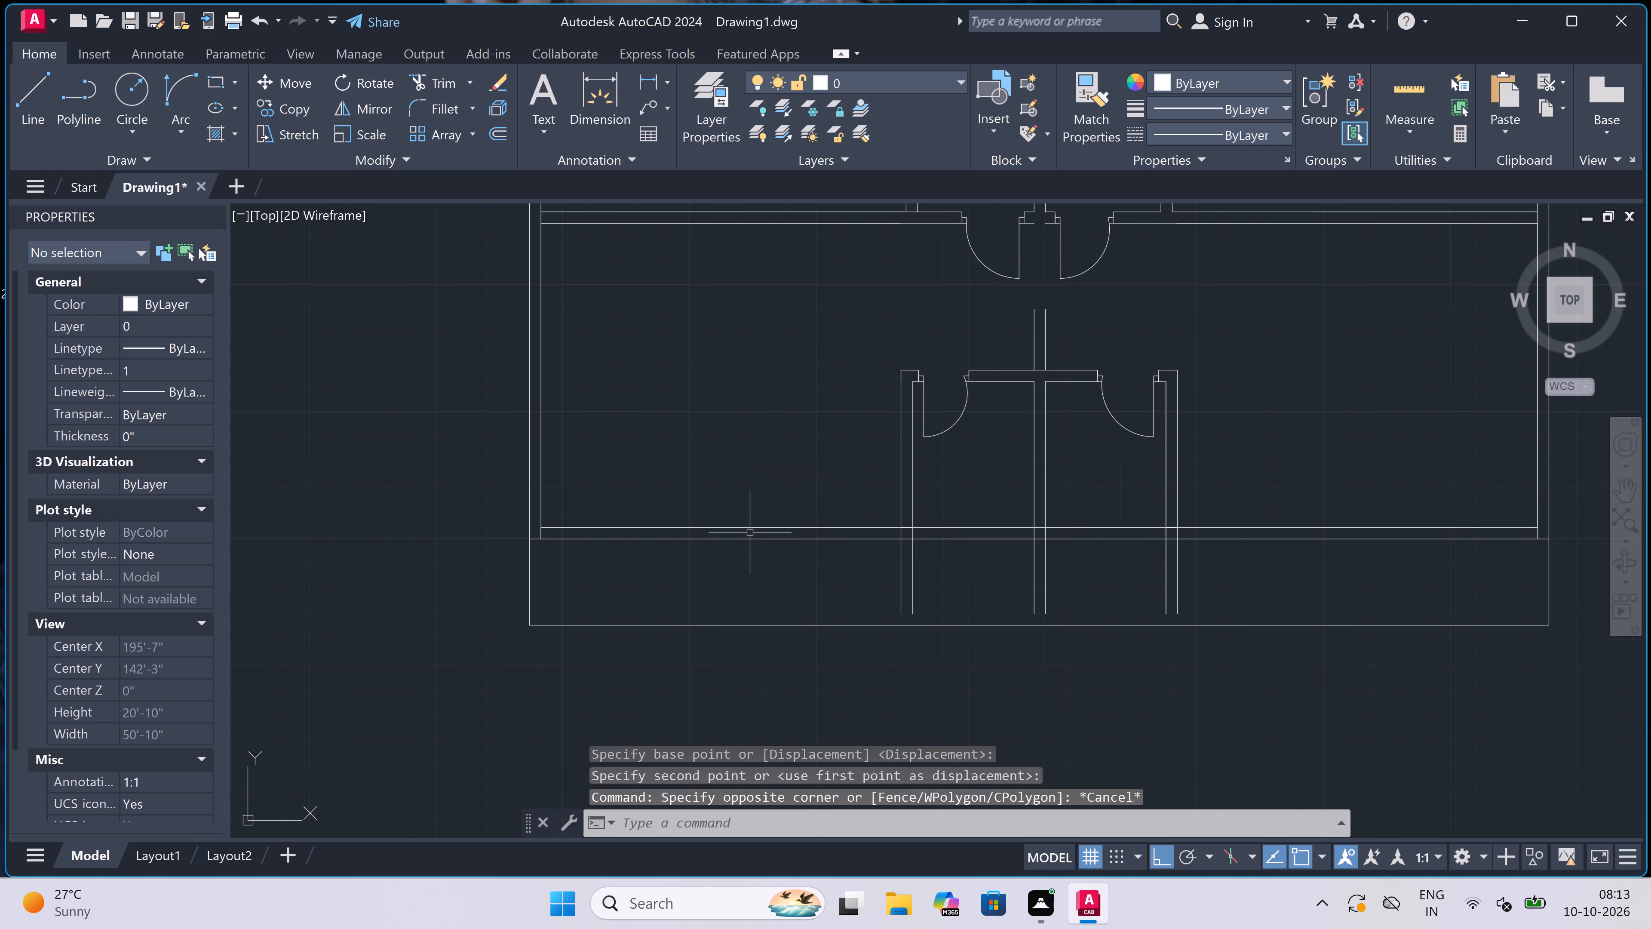
# Move the same partition walls and doors further down so the wall ends meet the new bottom line.
pyautogui.scroll(1, 946, 508)
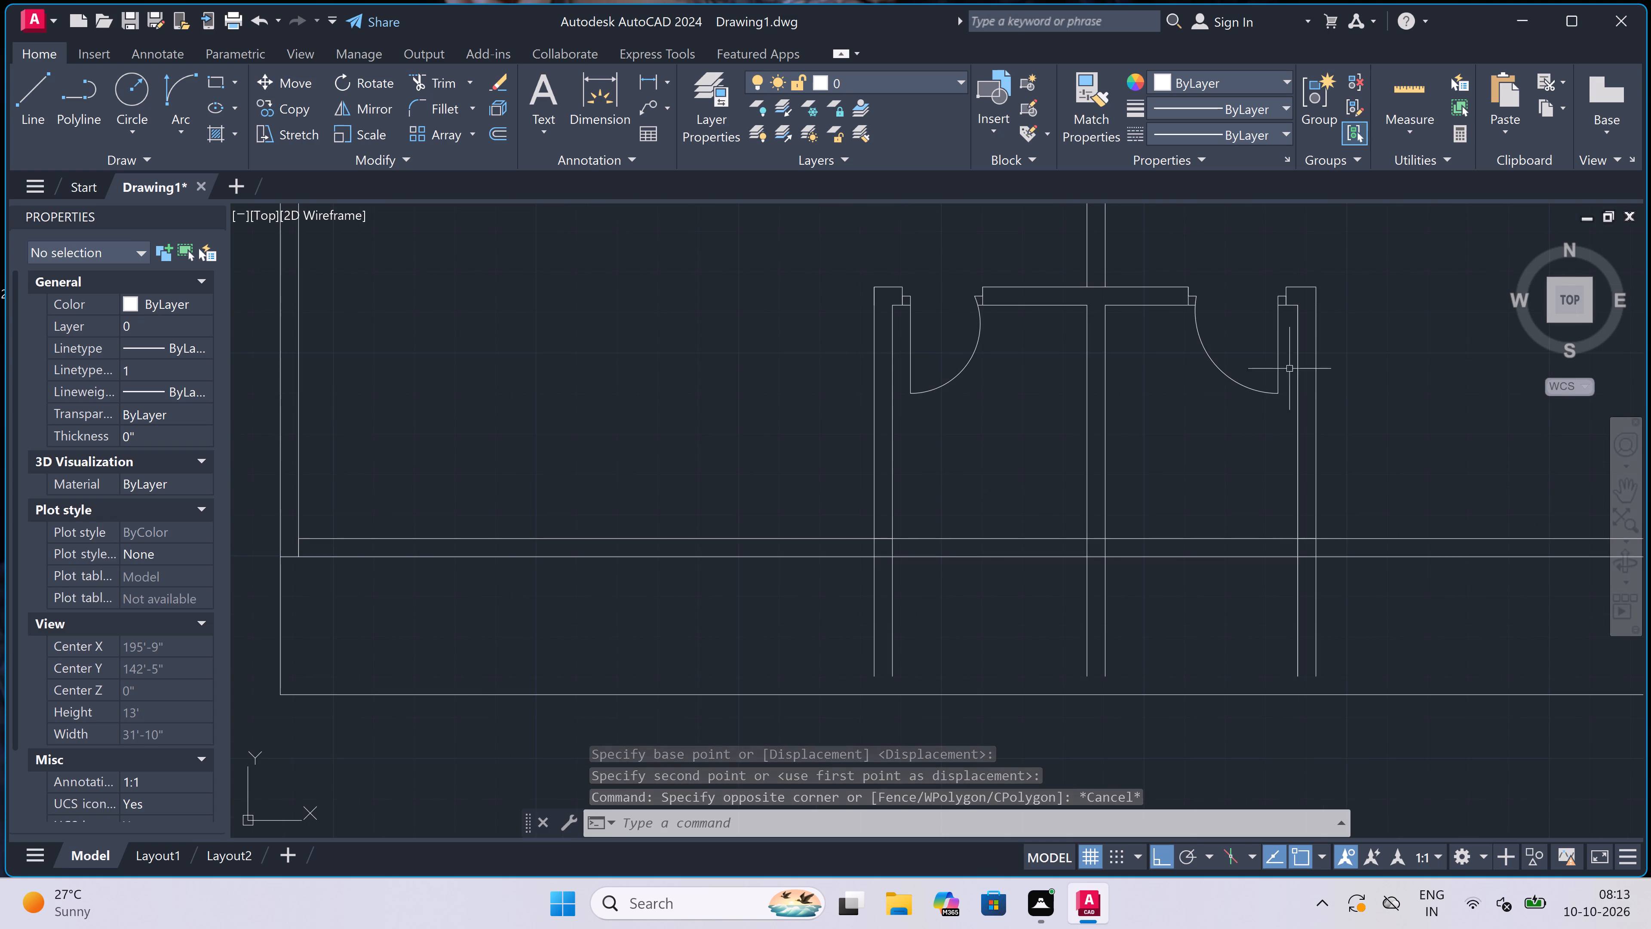
pyautogui.click(1353, 308)
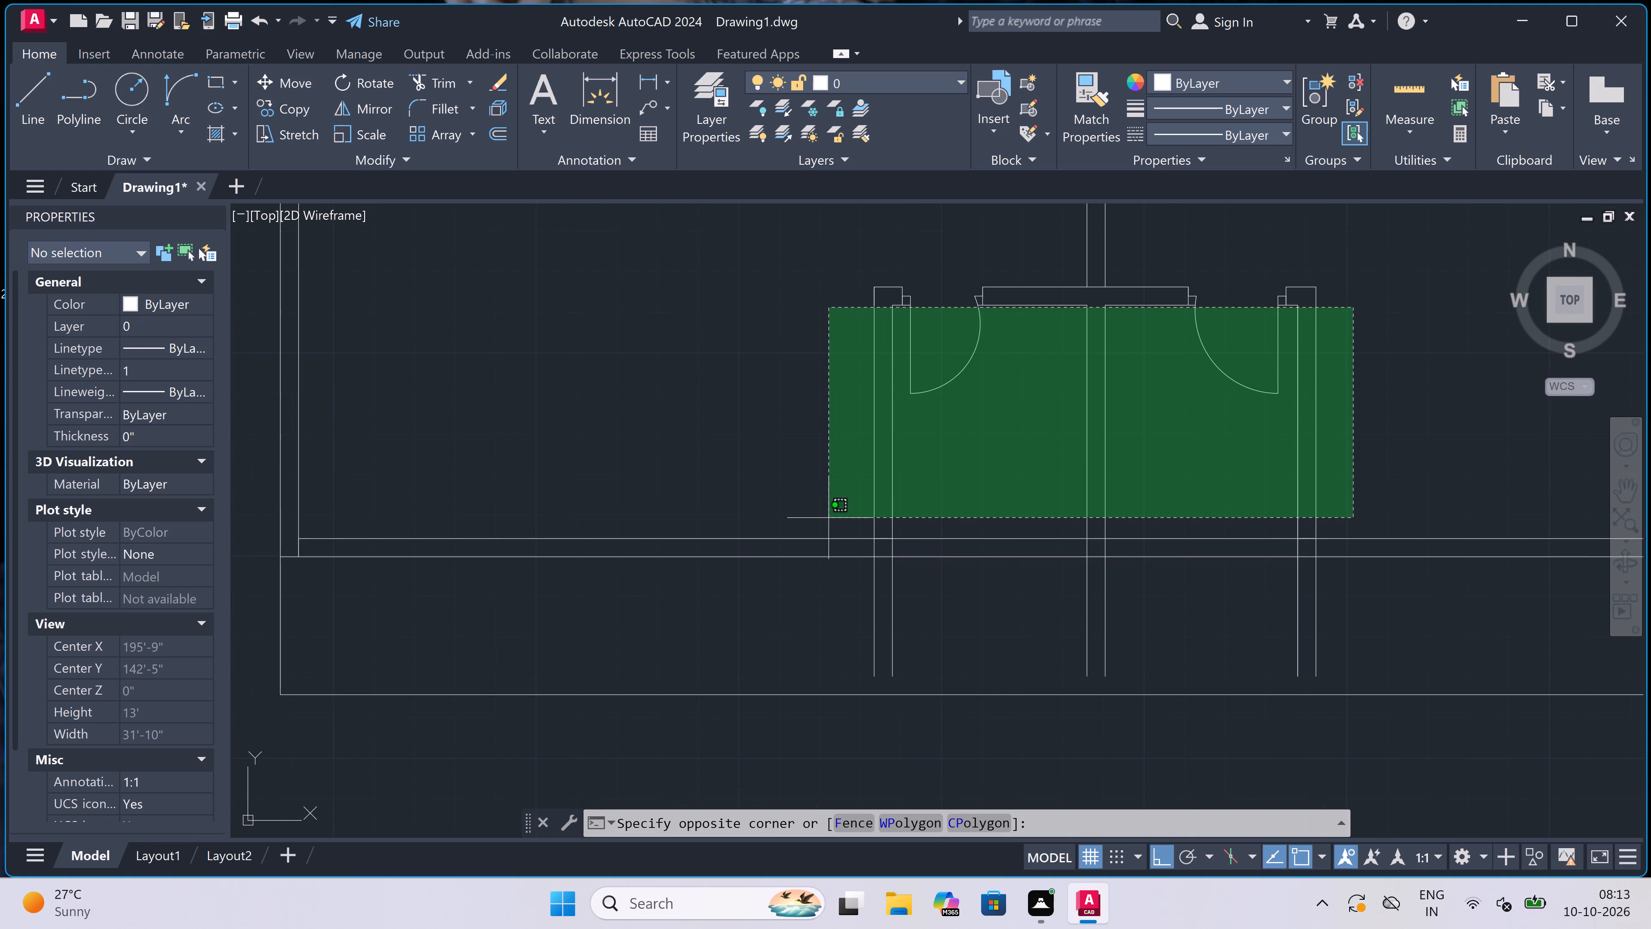
pyautogui.click(829, 517)
pyautogui.click(1435, 221)
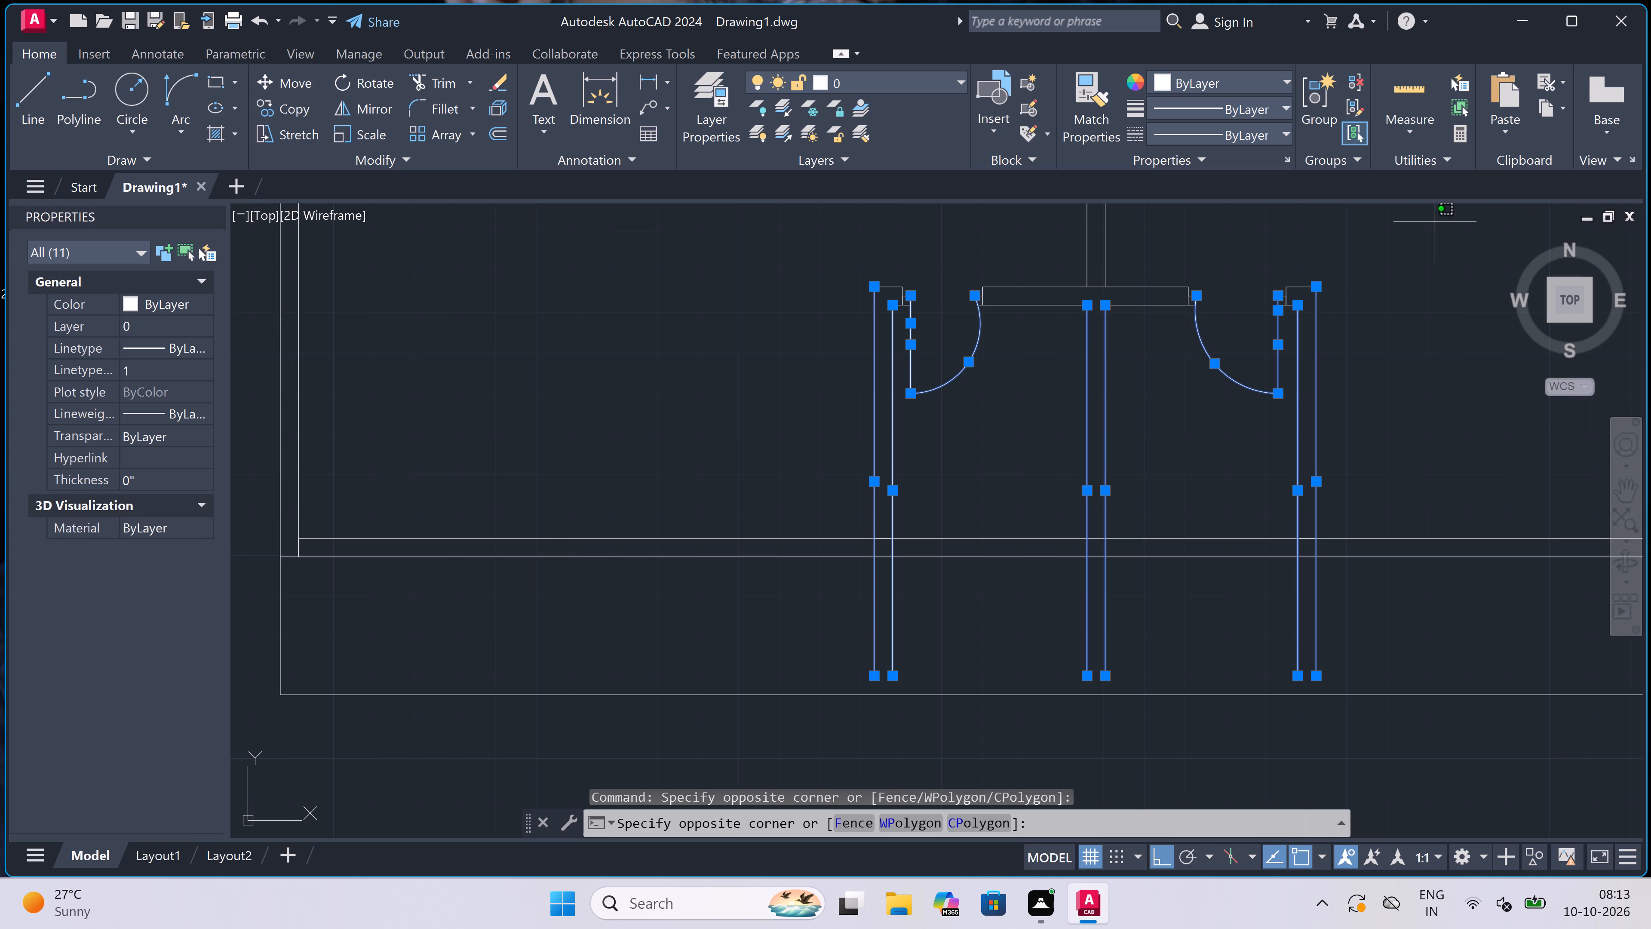
pyautogui.click(838, 417)
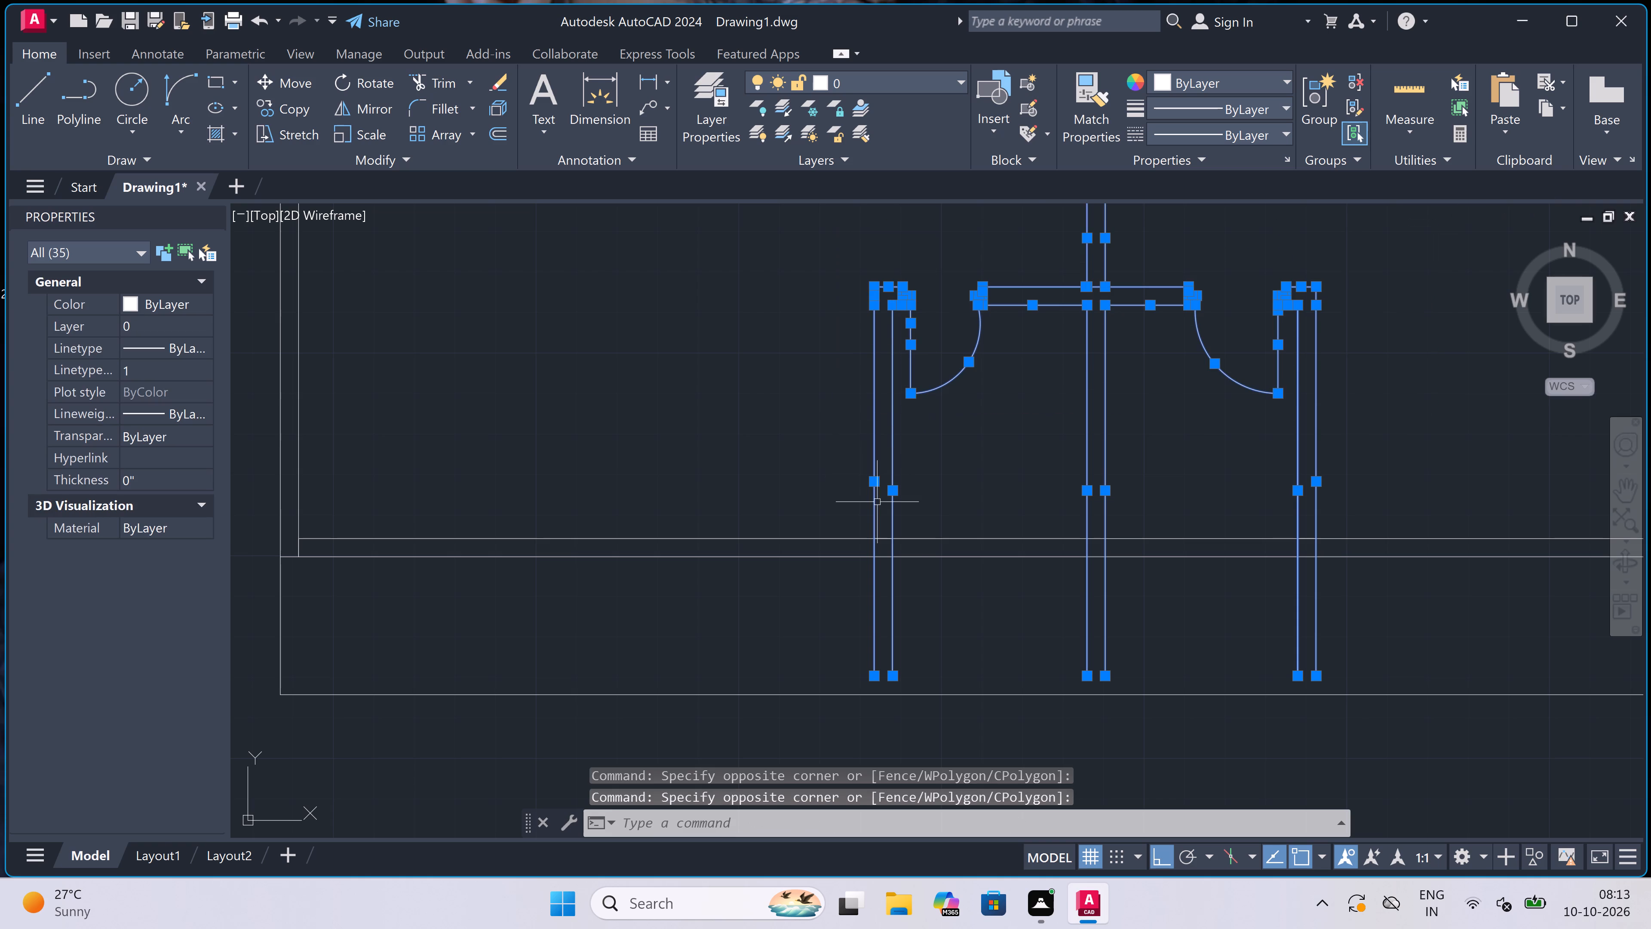
pyautogui.click(276, 75)
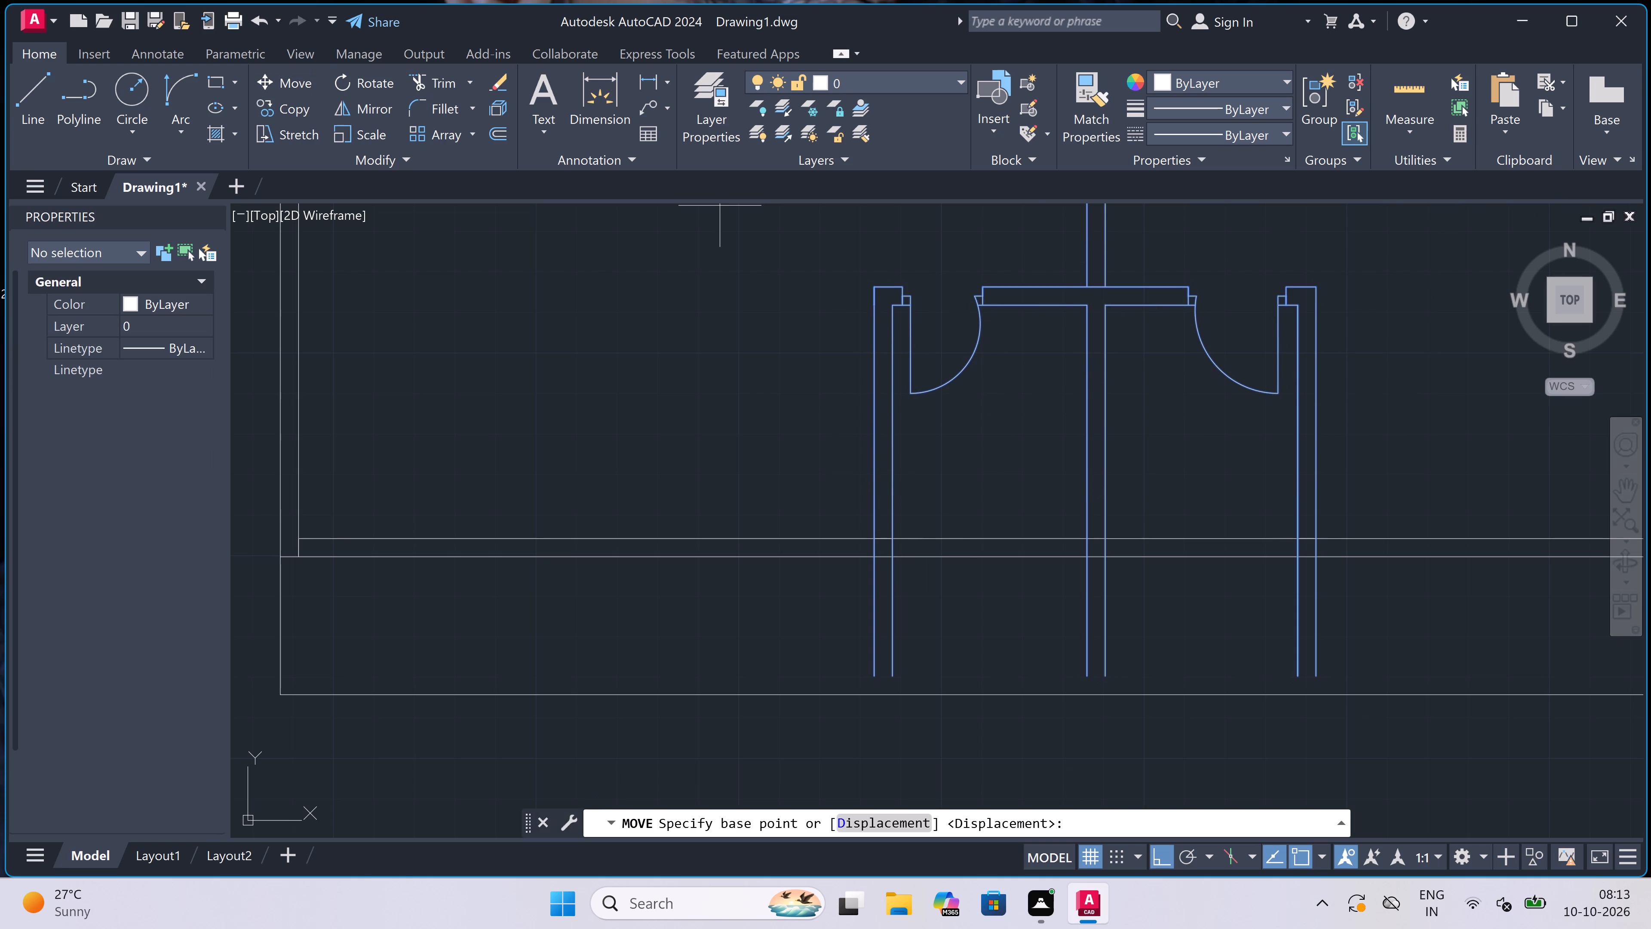
pyautogui.scroll(2, 873, 708)
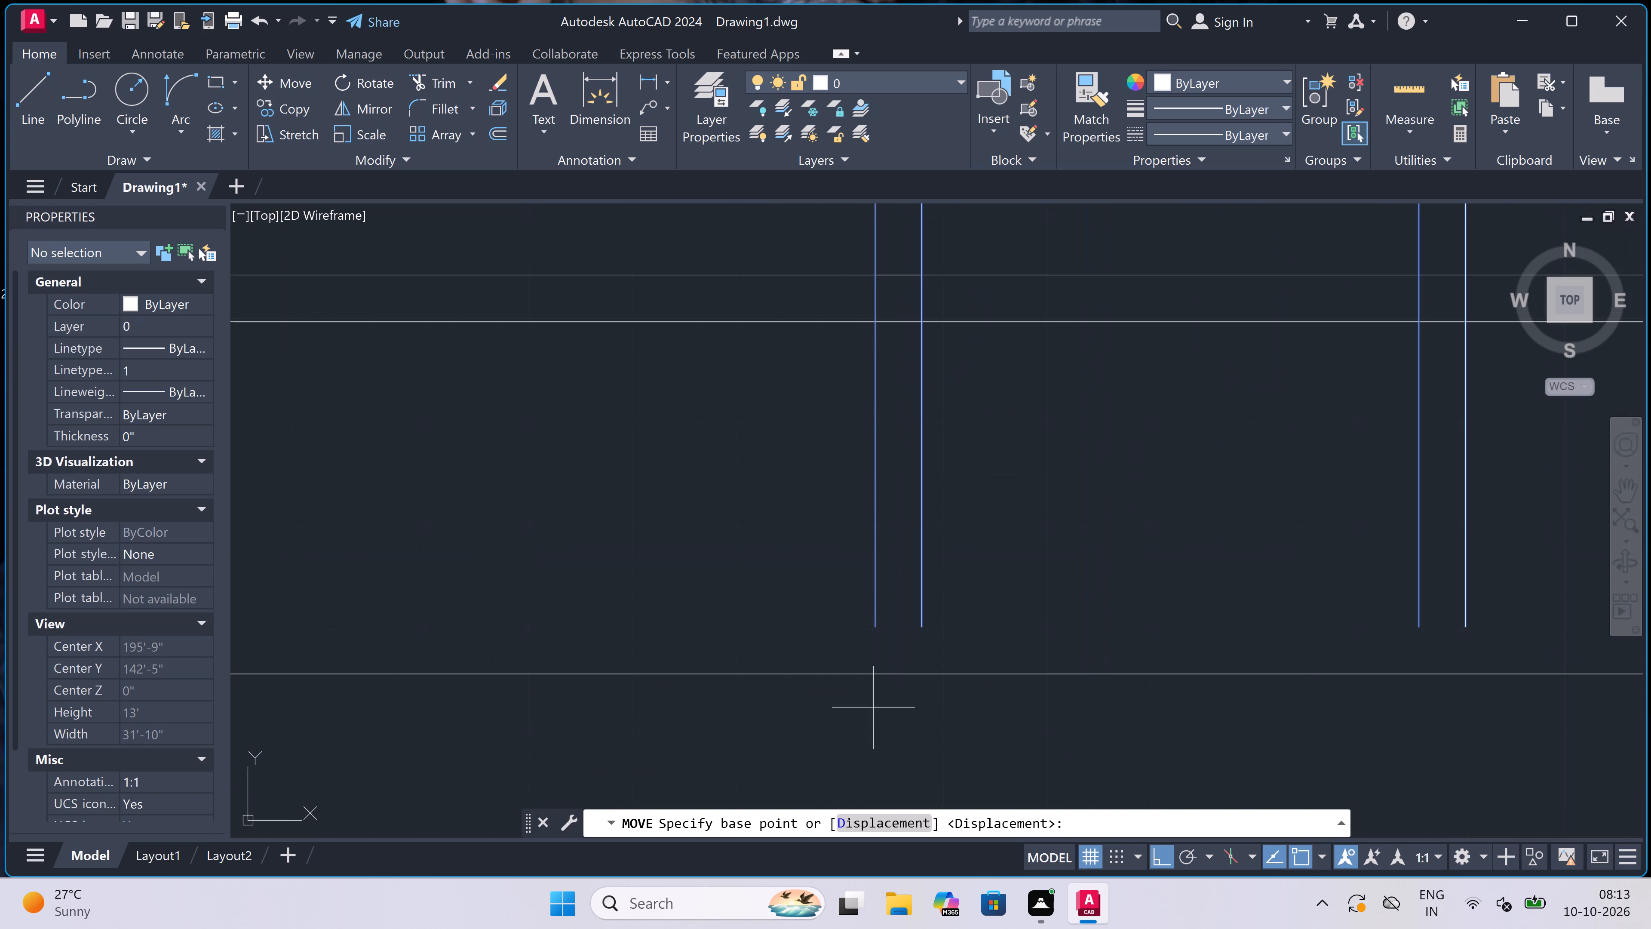
pyautogui.click(878, 621)
pyautogui.doubleClick(878, 678)
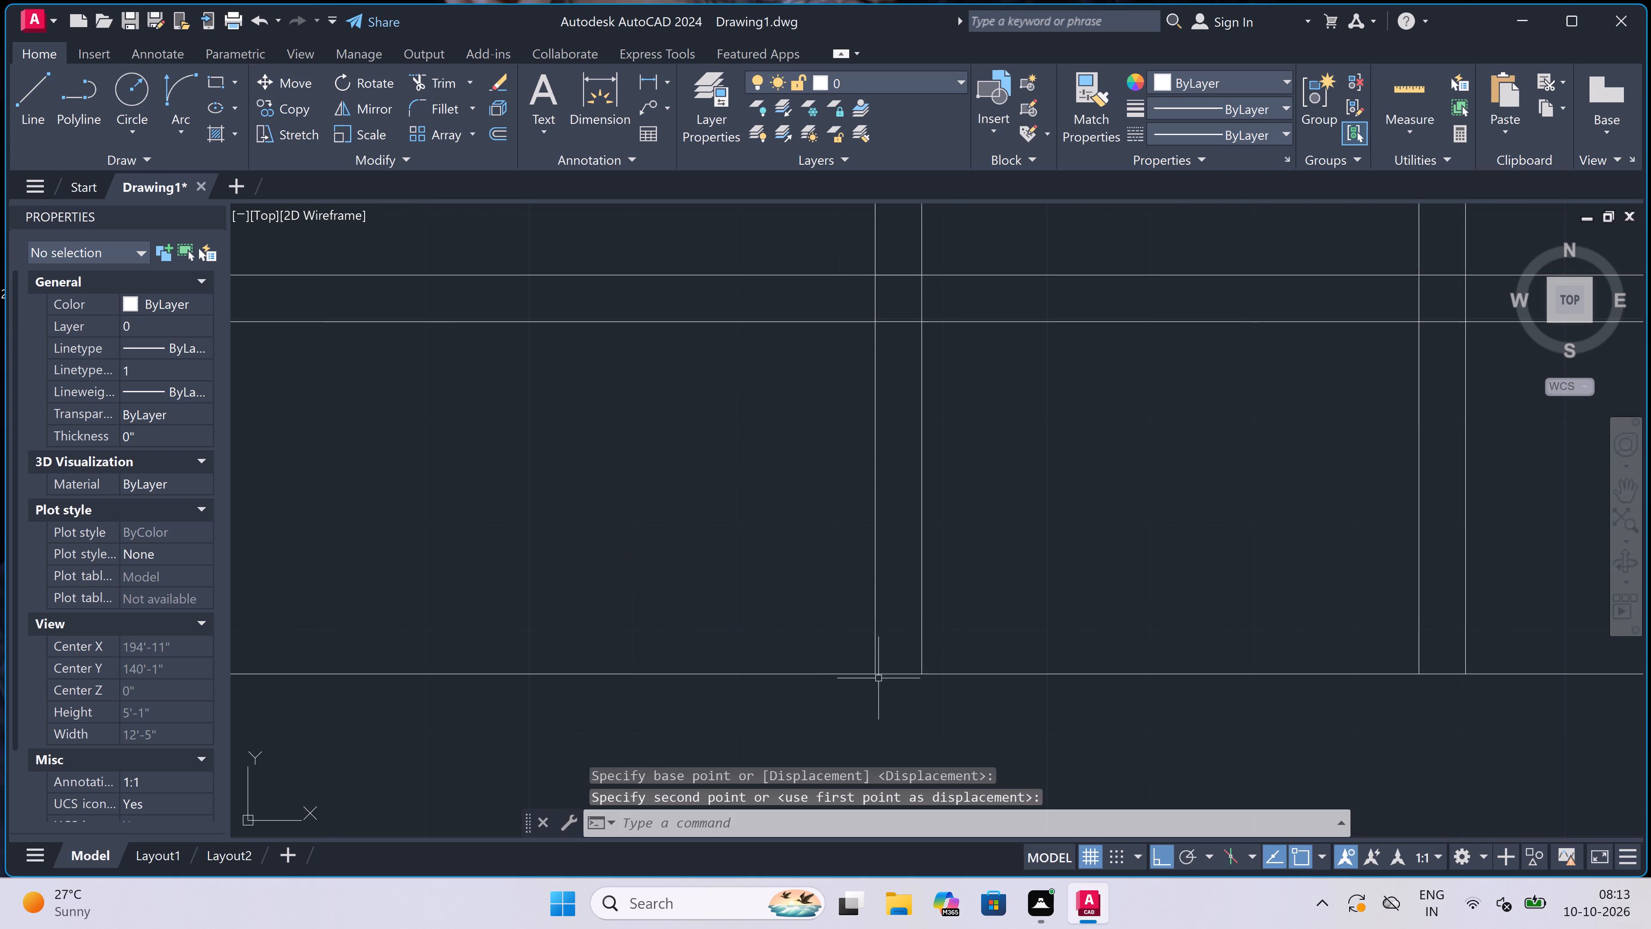
# Extend both lines of the central wall above the moved partition up to the upper cross wall.
pyautogui.scroll(-4, 878, 678)
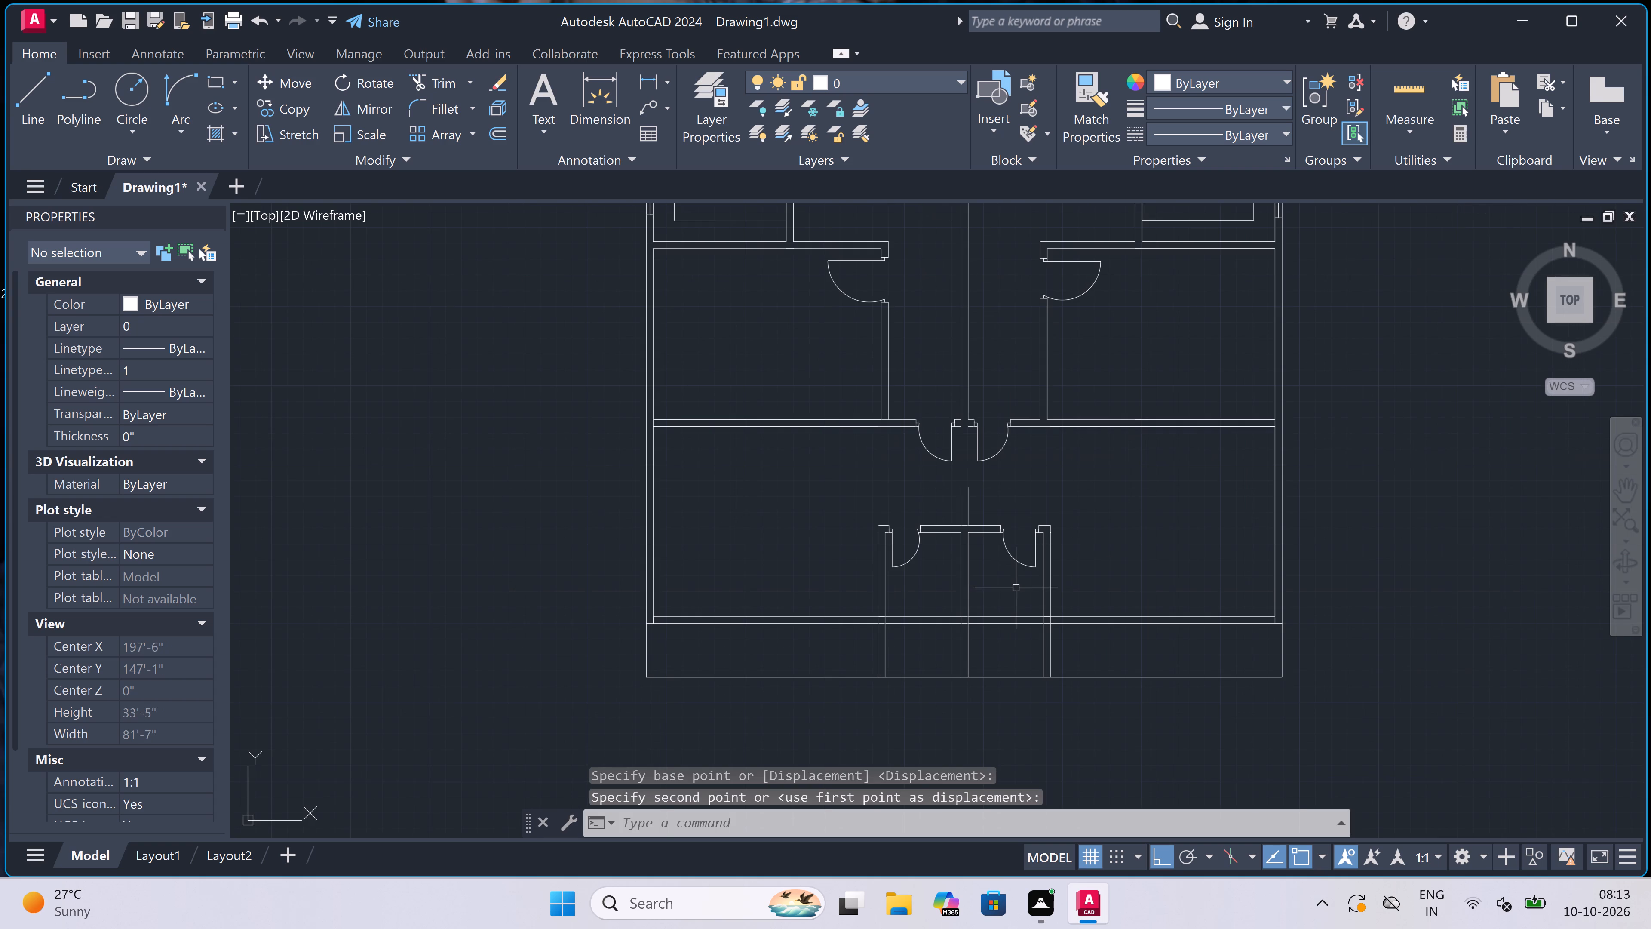
pyautogui.write('ex')
pyautogui.press('space')
pyautogui.scroll(4, 992, 519)
pyautogui.scroll(-2, 998, 437)
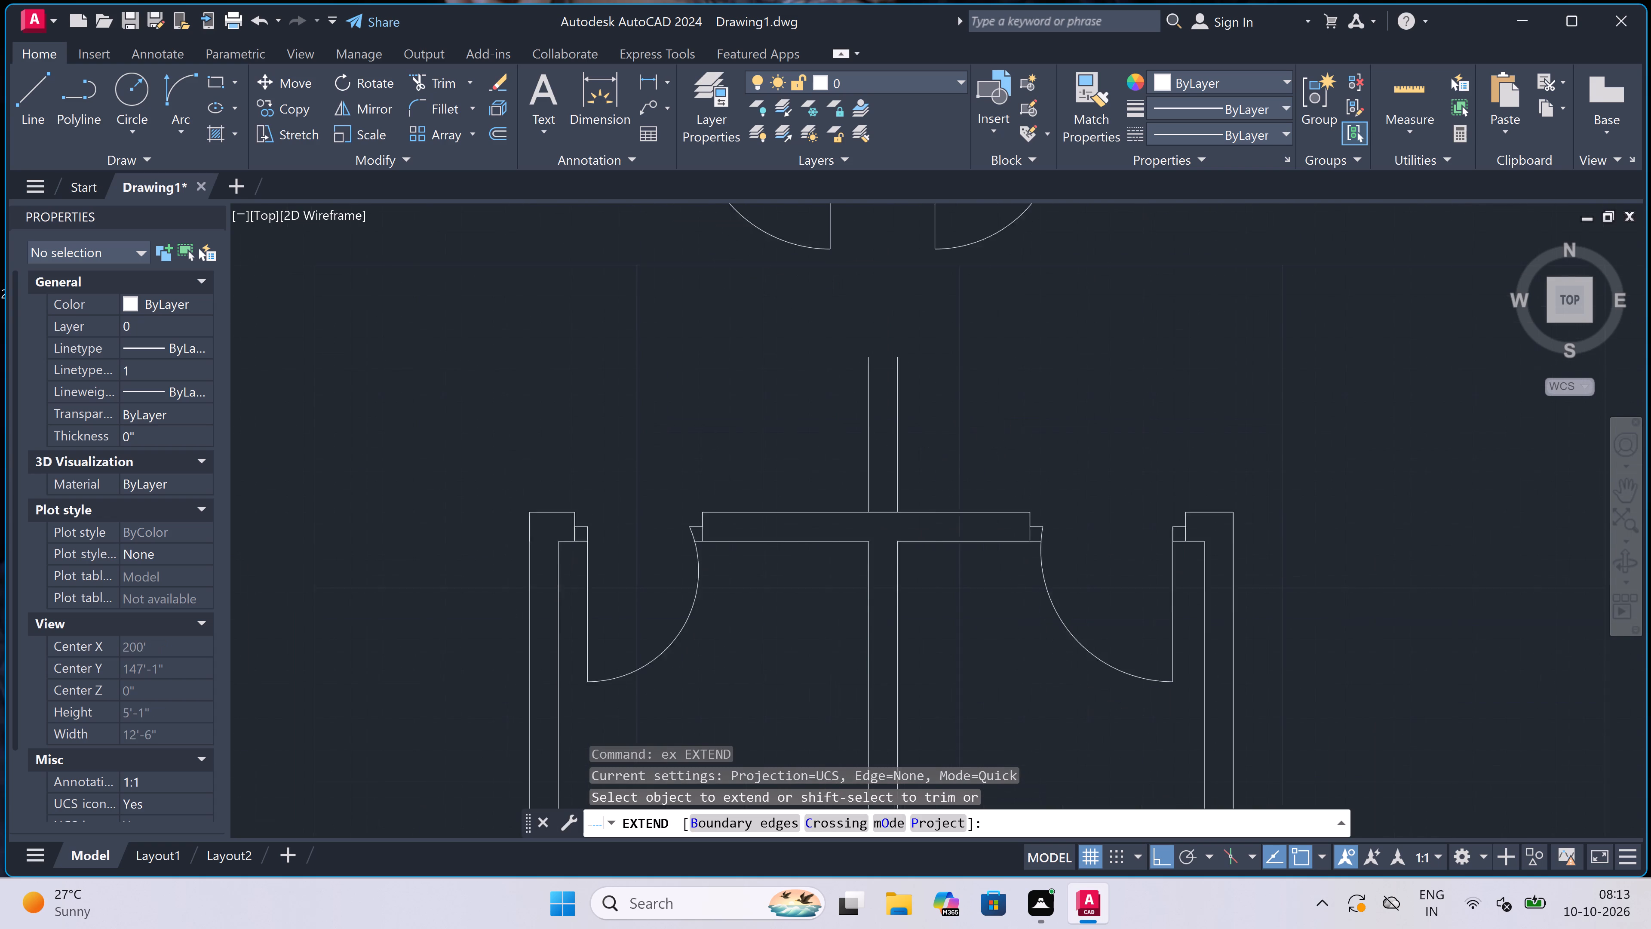
pyautogui.scroll(-1, 998, 437)
pyautogui.click(1000, 429)
pyautogui.click(933, 433)
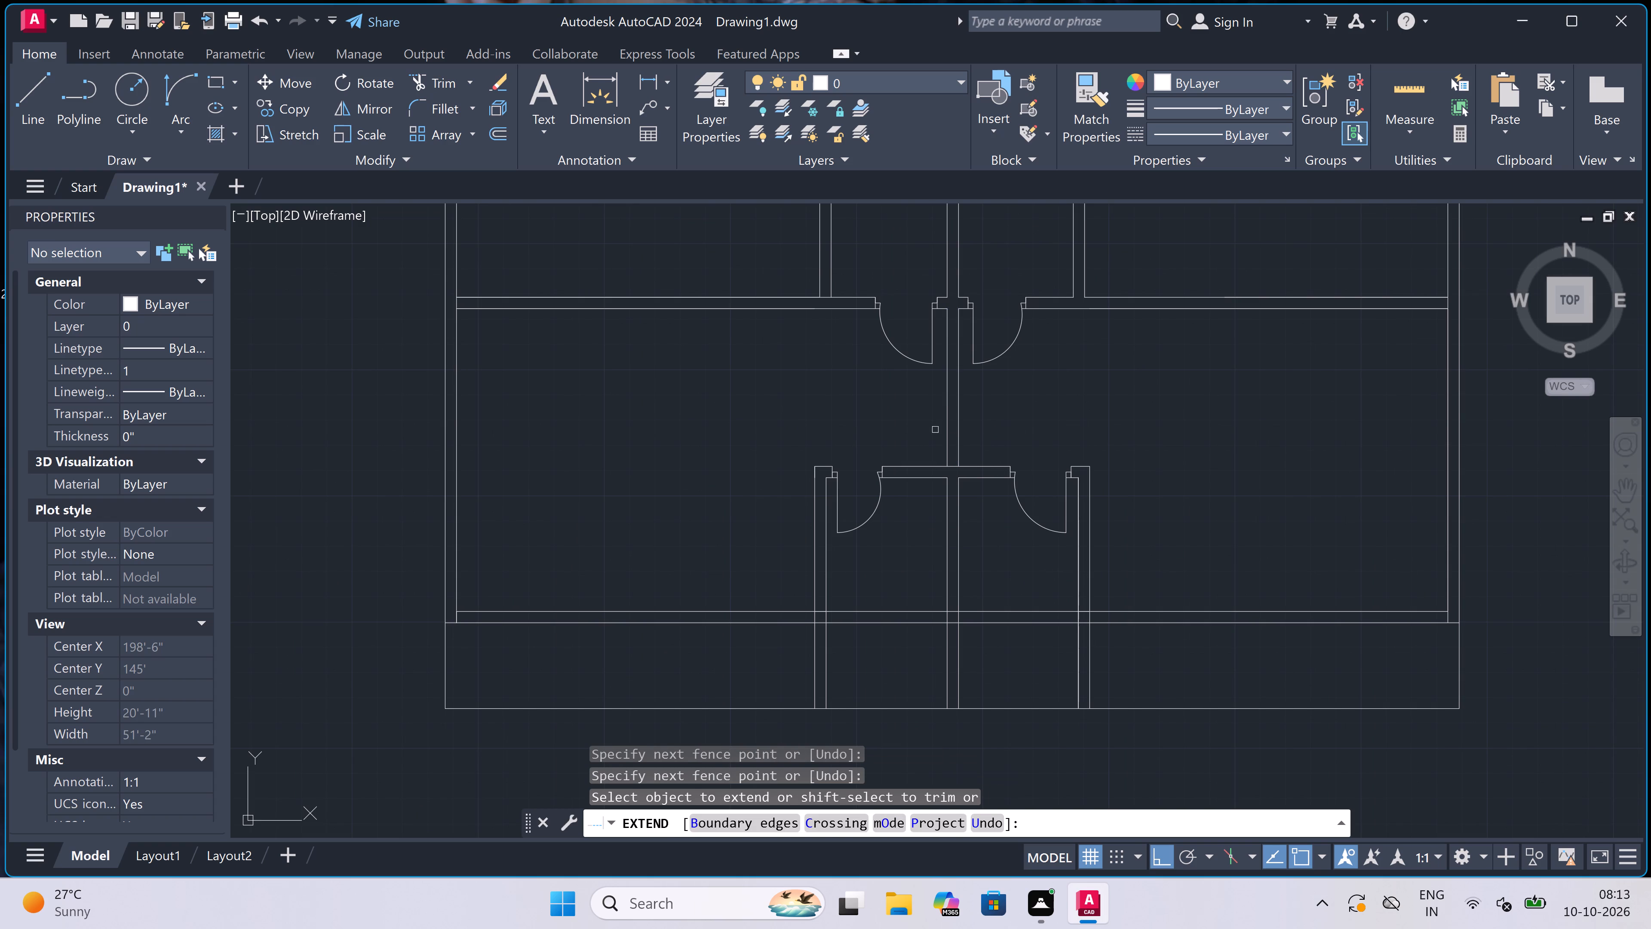
pyautogui.press('Escape')
# Erase the door leaf and swing arc of the doorway left of the central wall in the upper cross wall.
pyautogui.scroll(3, 963, 296)
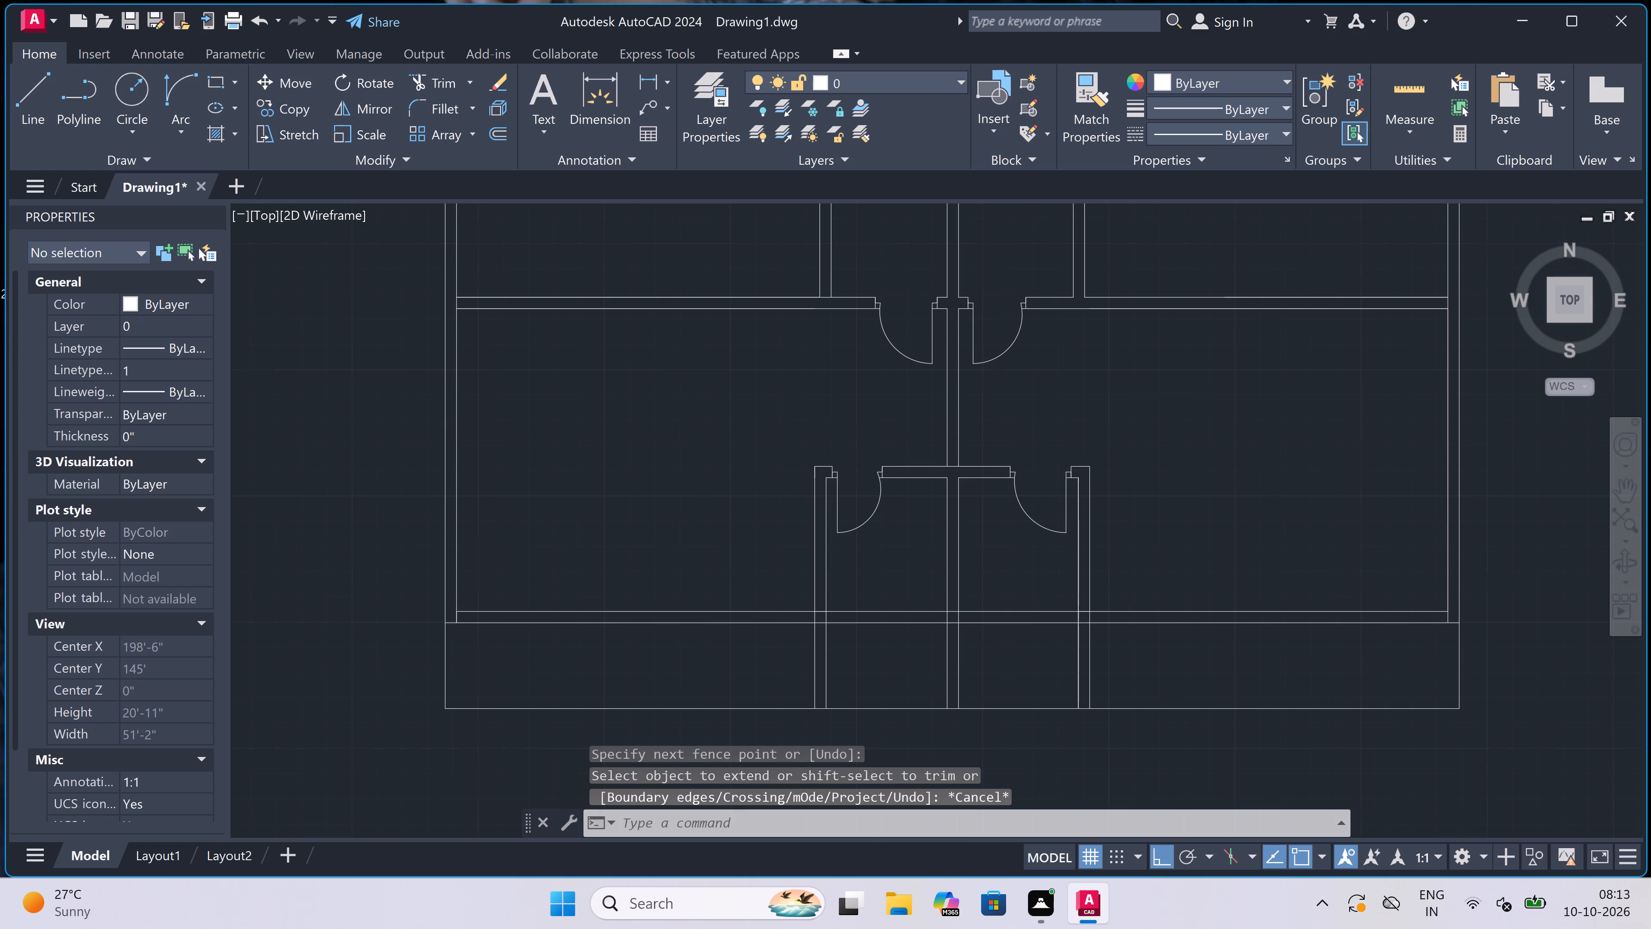
pyautogui.click(853, 399)
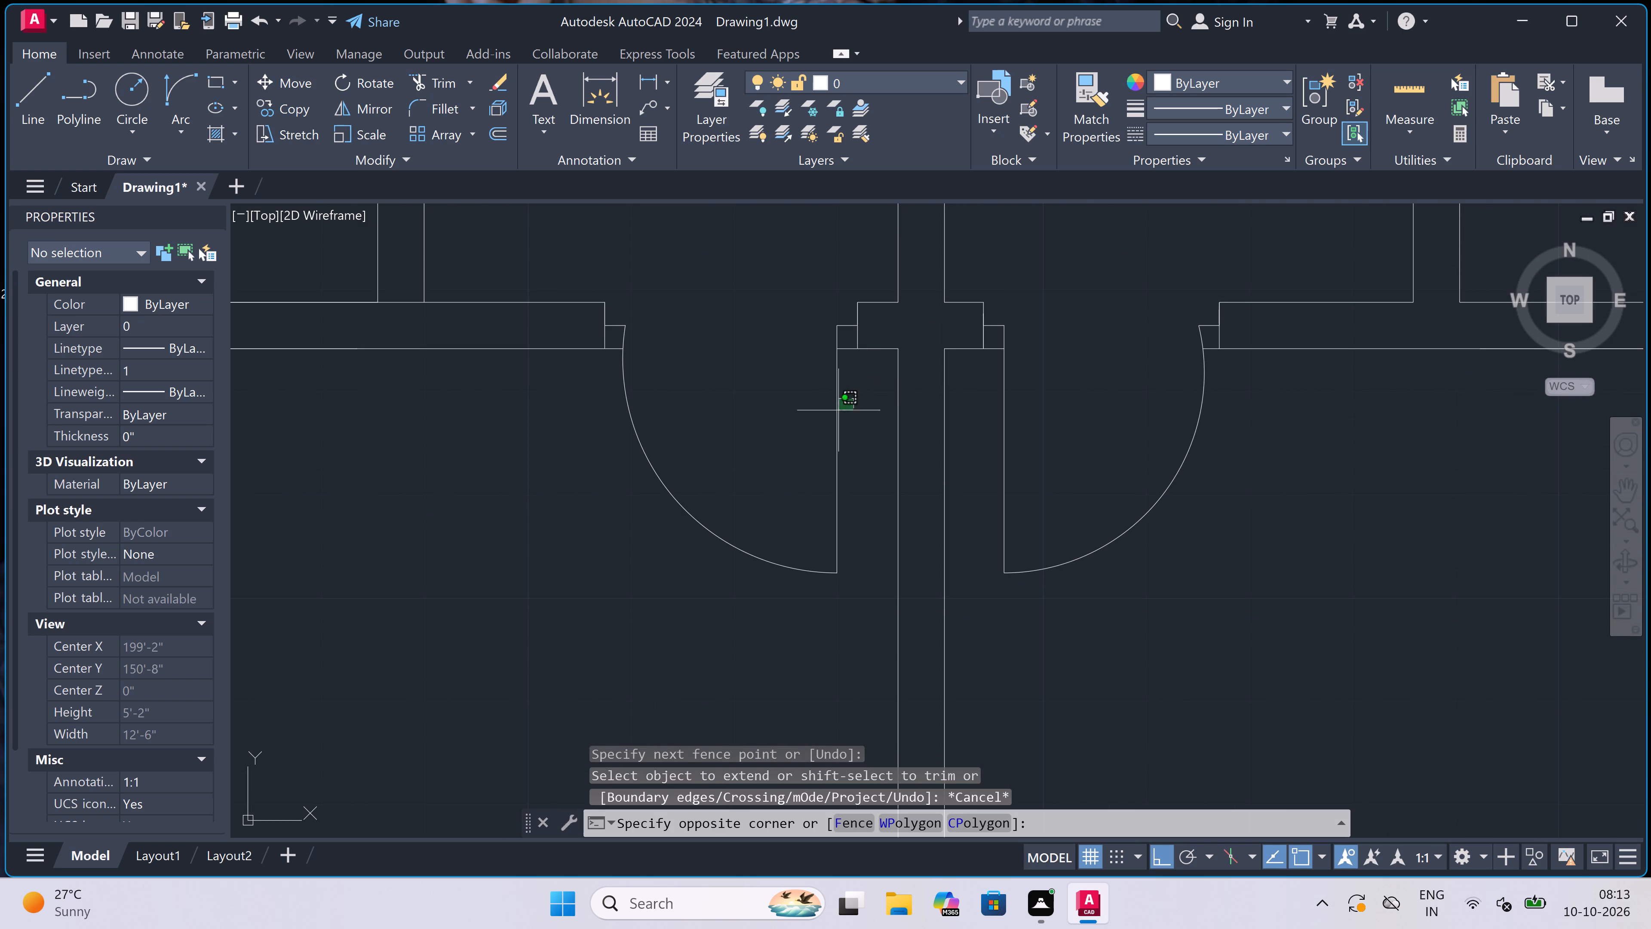
pyautogui.click(654, 596)
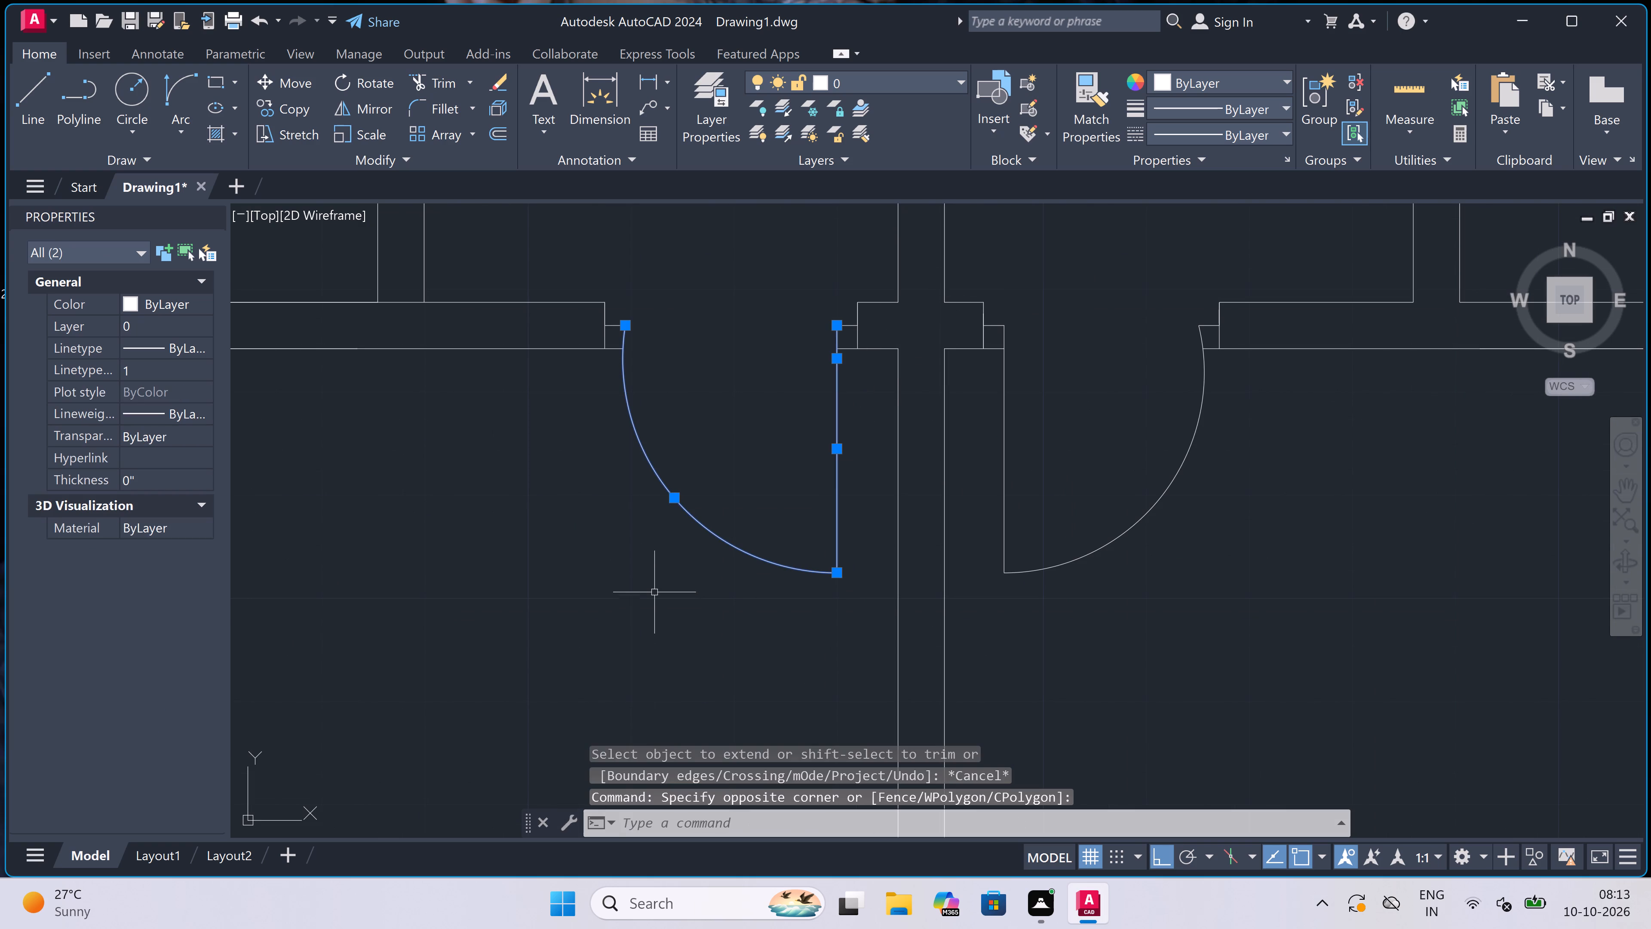
pyautogui.press('Delete')
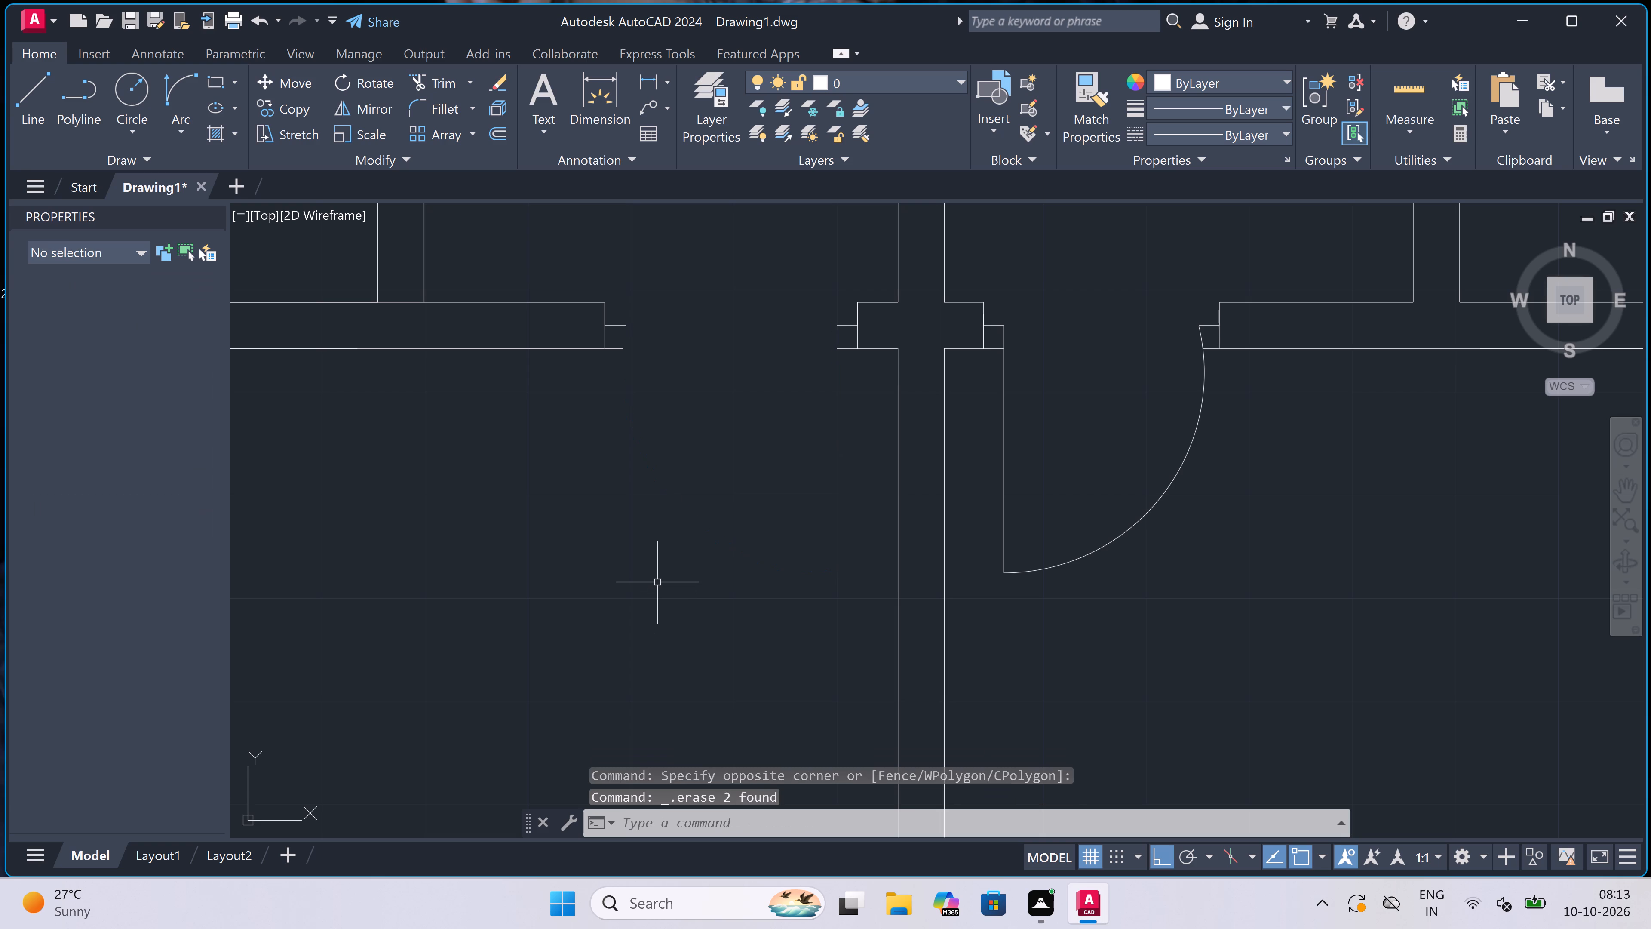
# Draw a 3' door leaf line straight down from the jamb stub just left of the central wall.
pyautogui.press('l')
pyautogui.press('space')
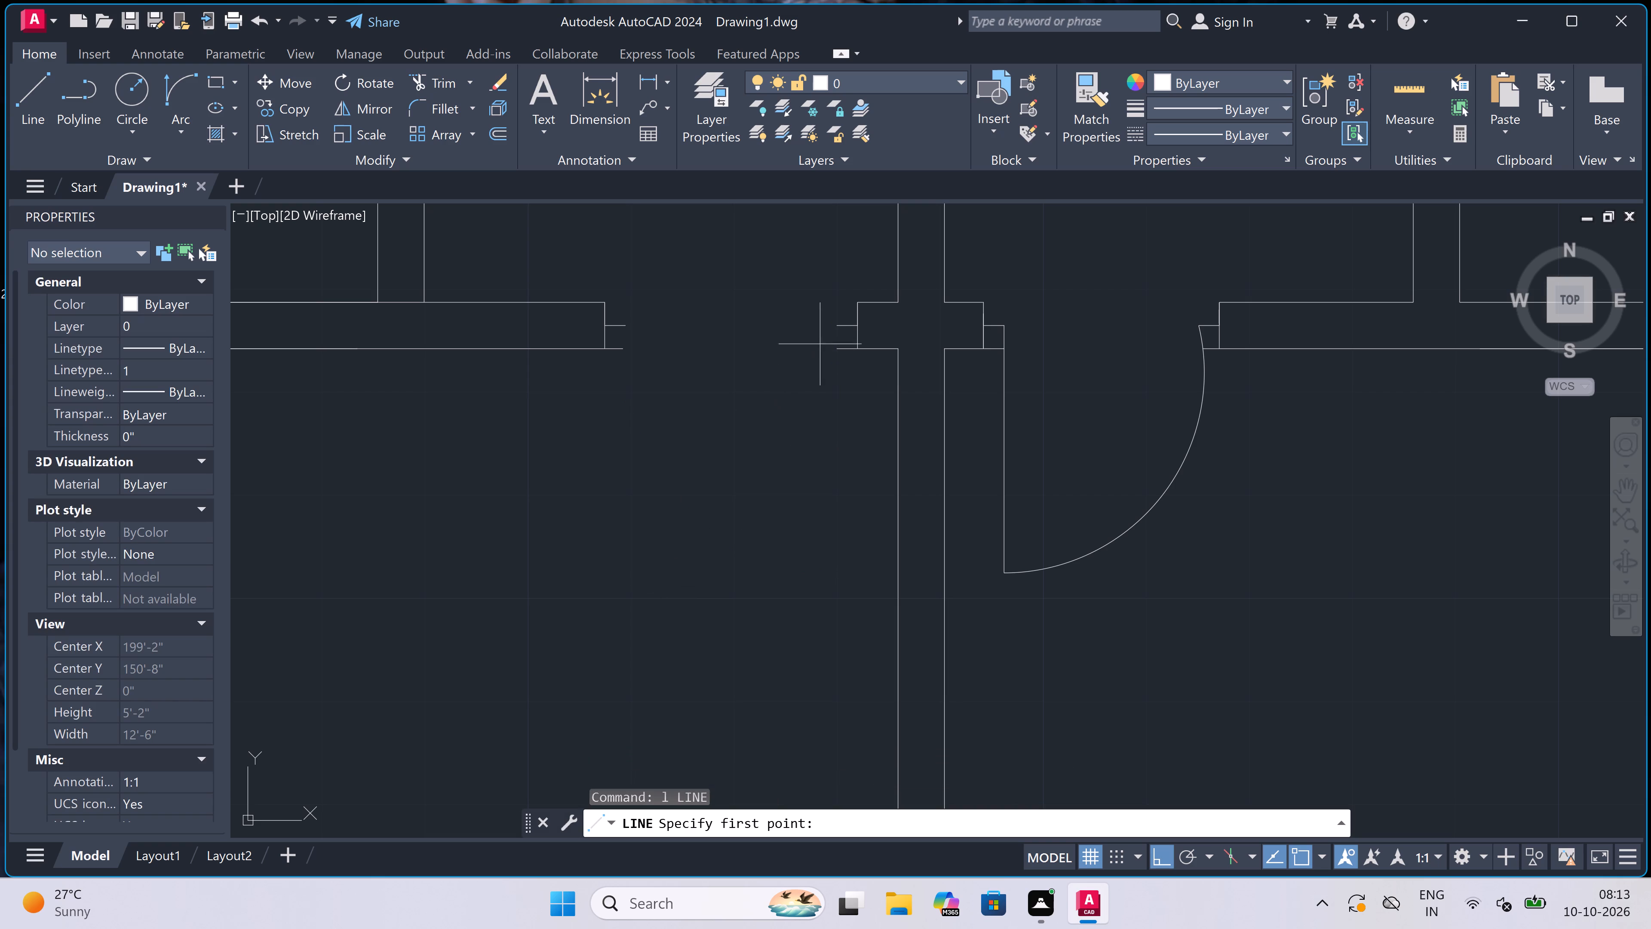
pyautogui.doubleClick(834, 326)
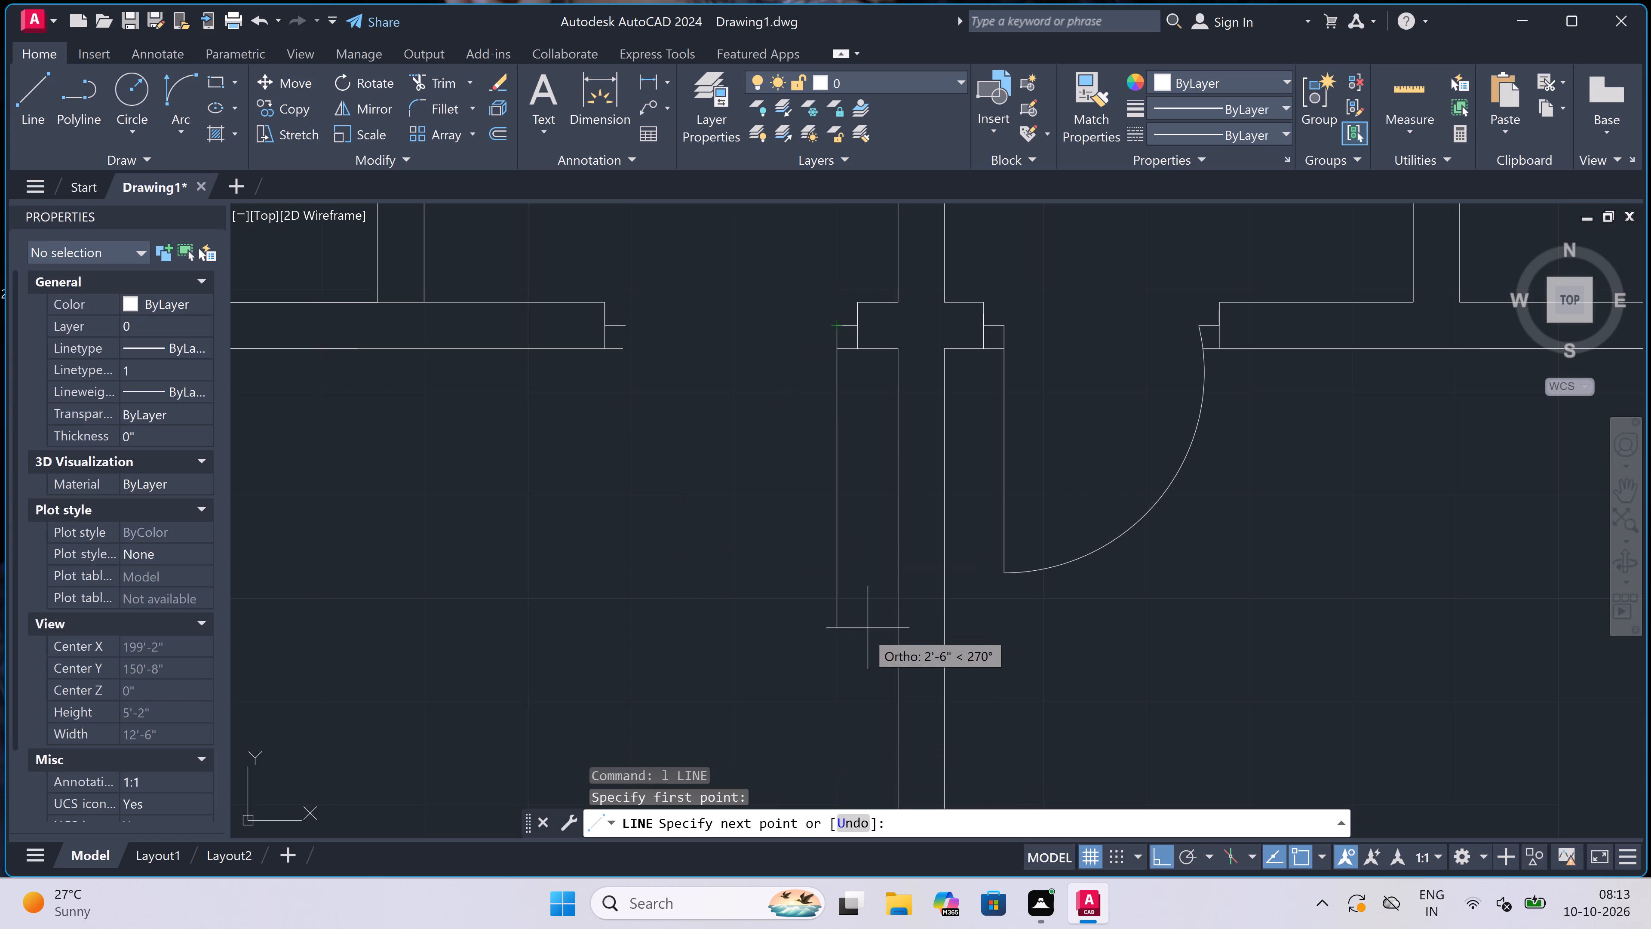
pyautogui.press('3')
pyautogui.press("'")
pyautogui.press('space')
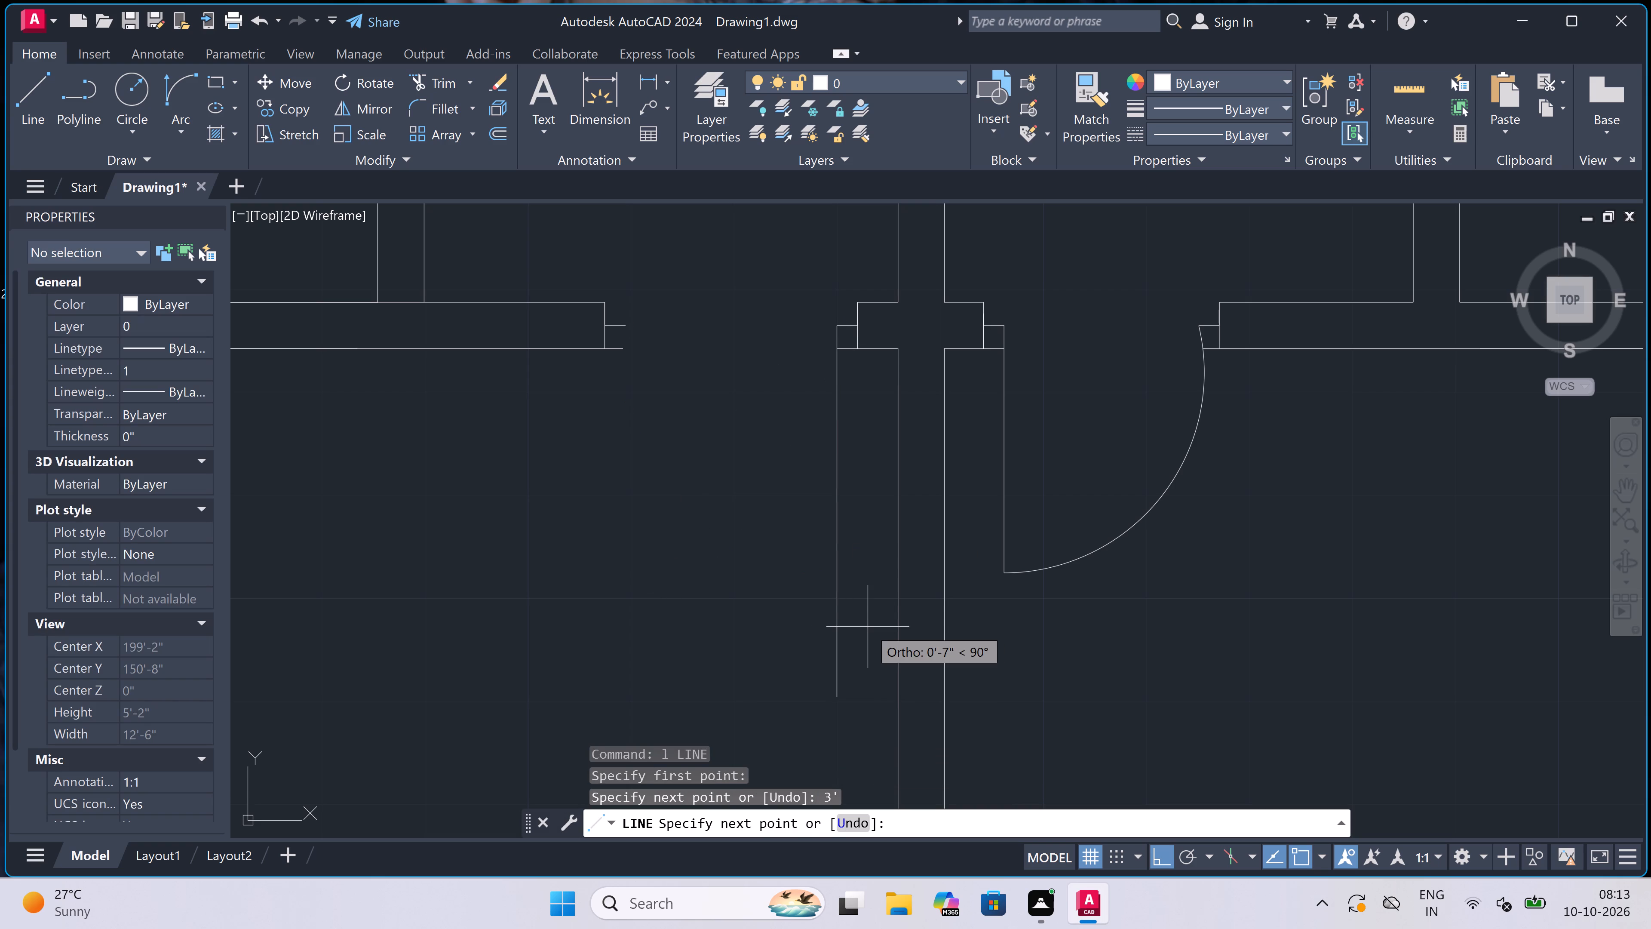
pyautogui.press('Escape')
# Draw a new jamb line across the cross wall left of the old left jamb, with a 2" stub towards the opening.
pyautogui.press('space')
pyautogui.click(554, 305)
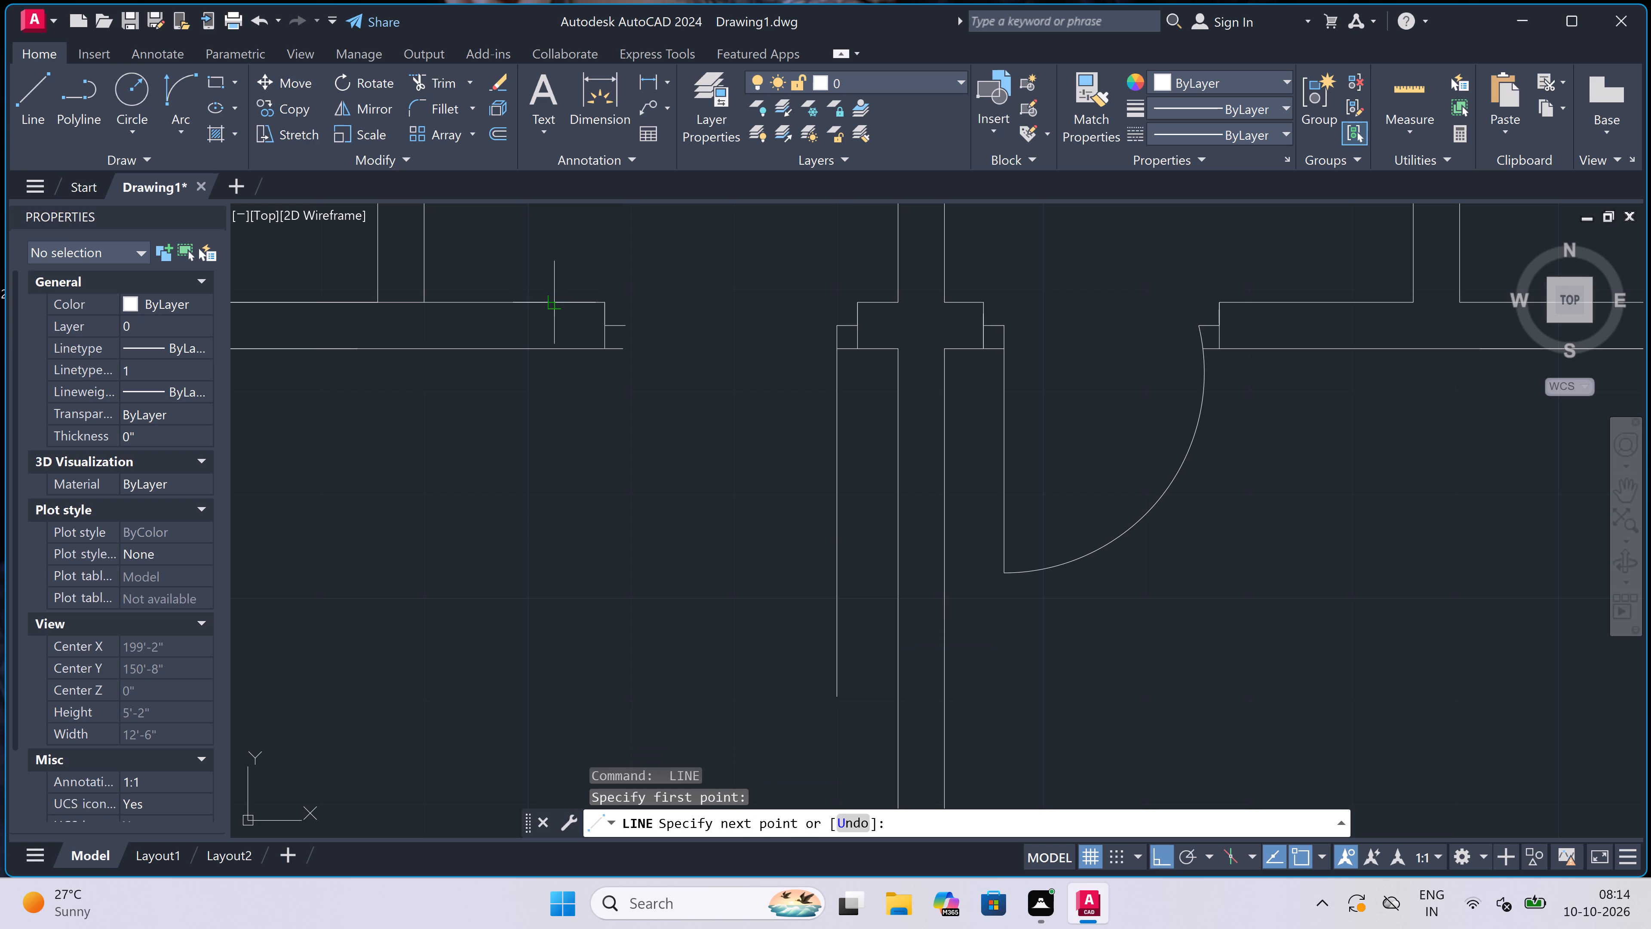
pyautogui.click(557, 357)
pyautogui.click(563, 326)
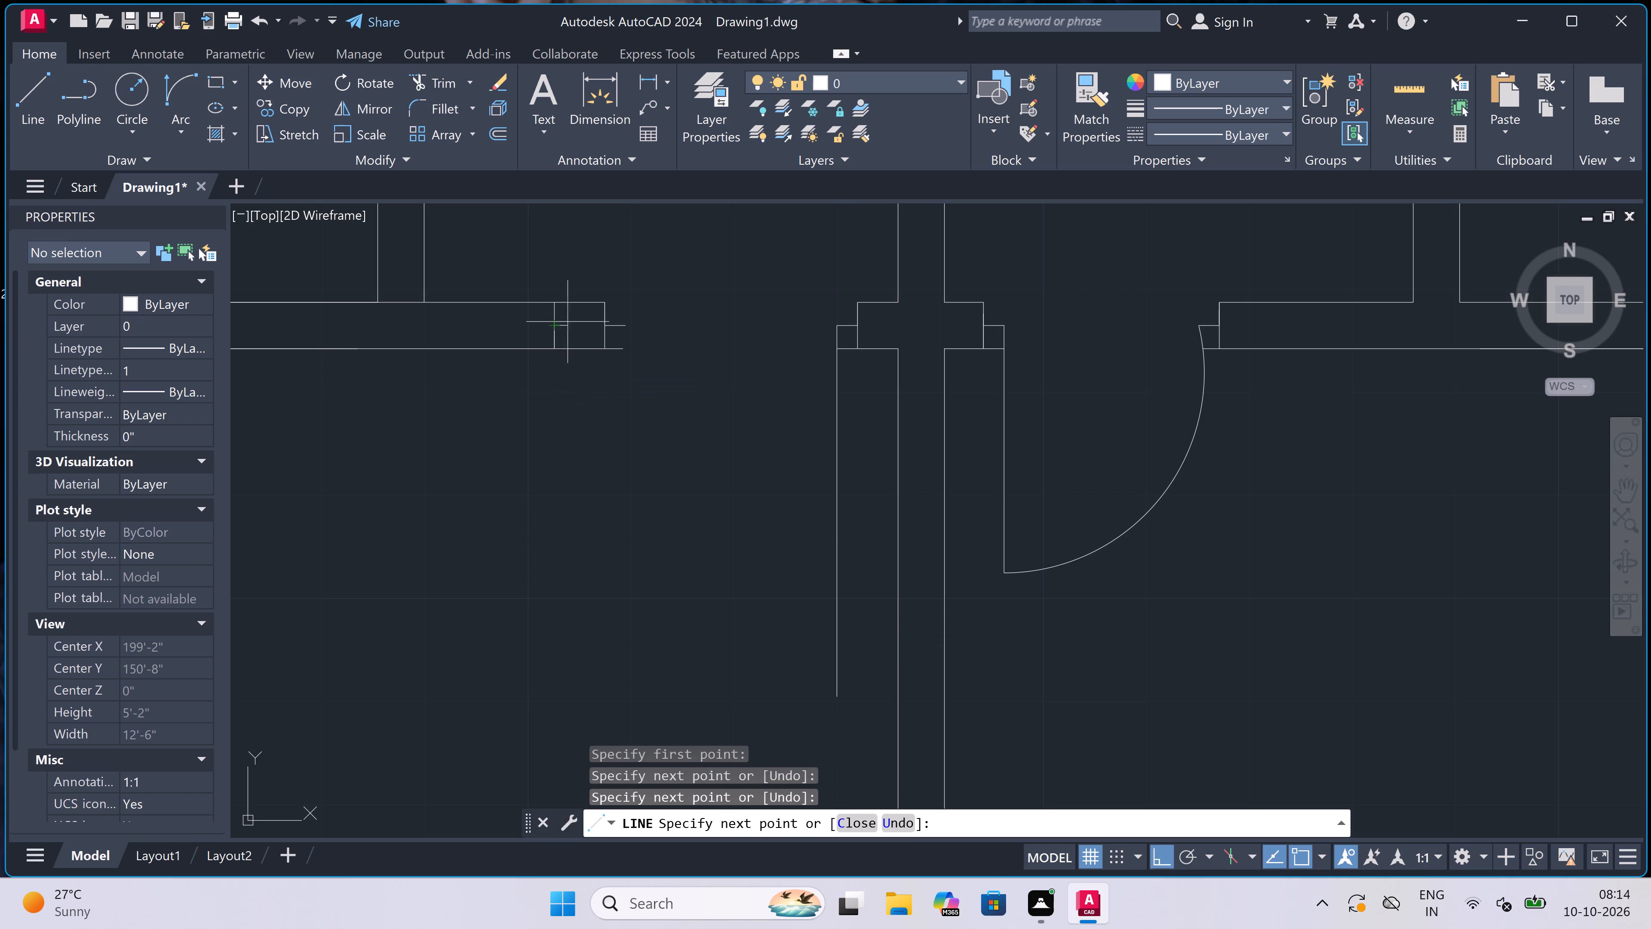
pyautogui.write('2"')
pyautogui.press('space')
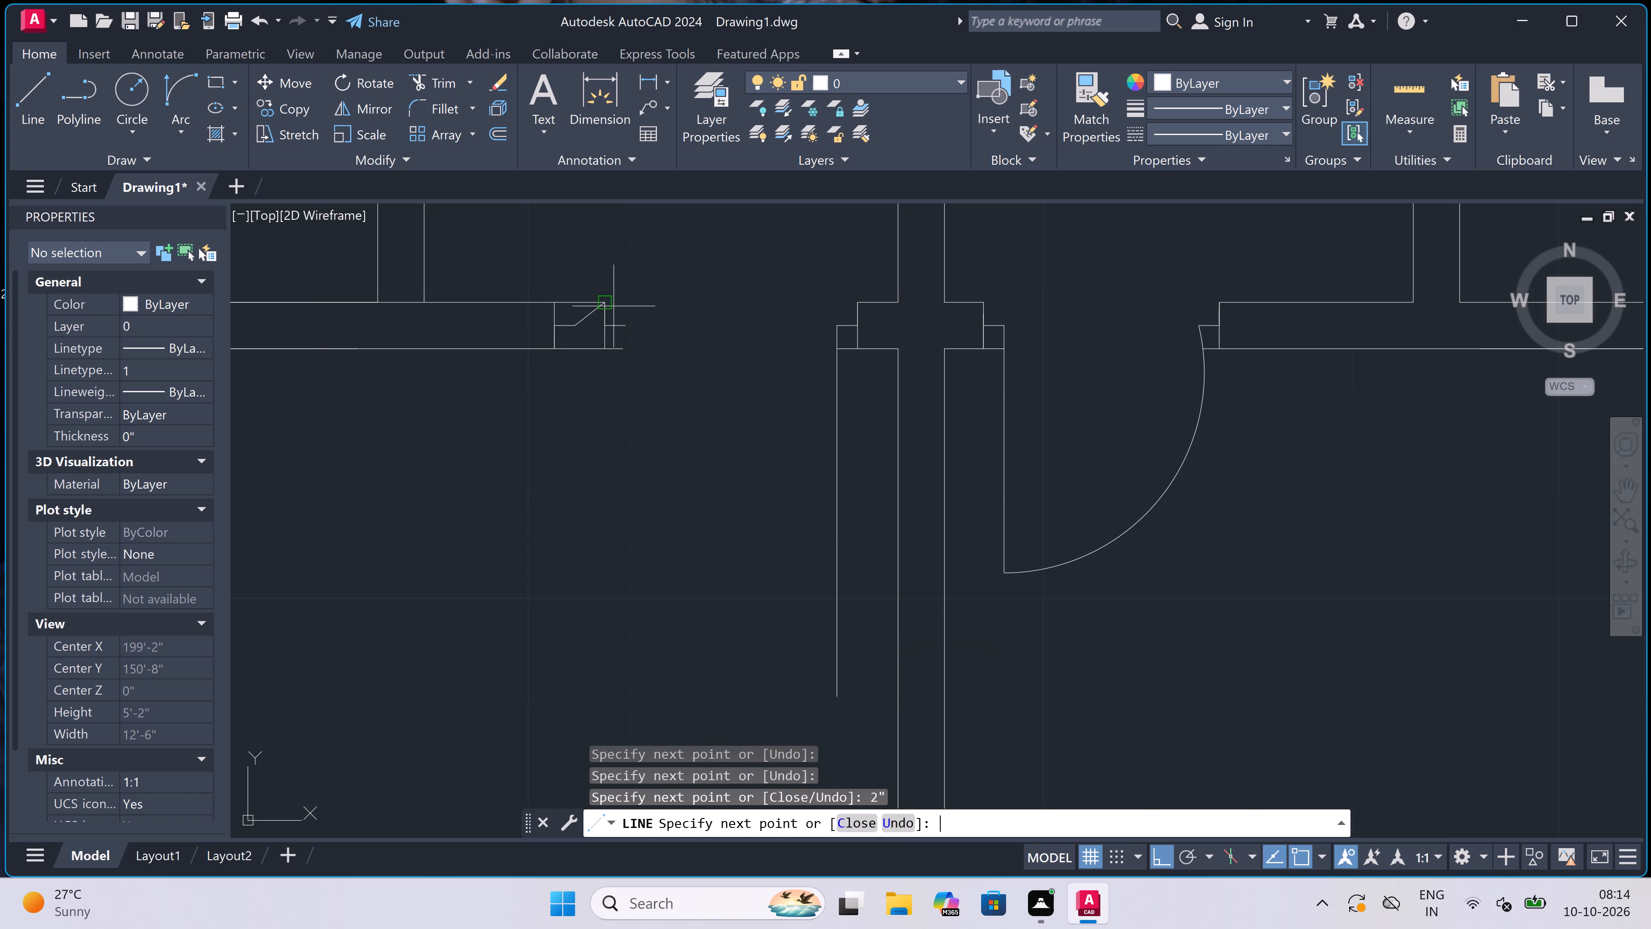
pyautogui.press('Escape')
# Draw the left door's swing arc from the leaf's lower end to the new 2" jamb stub and regenerate the drawing.
pyautogui.click(173, 90)
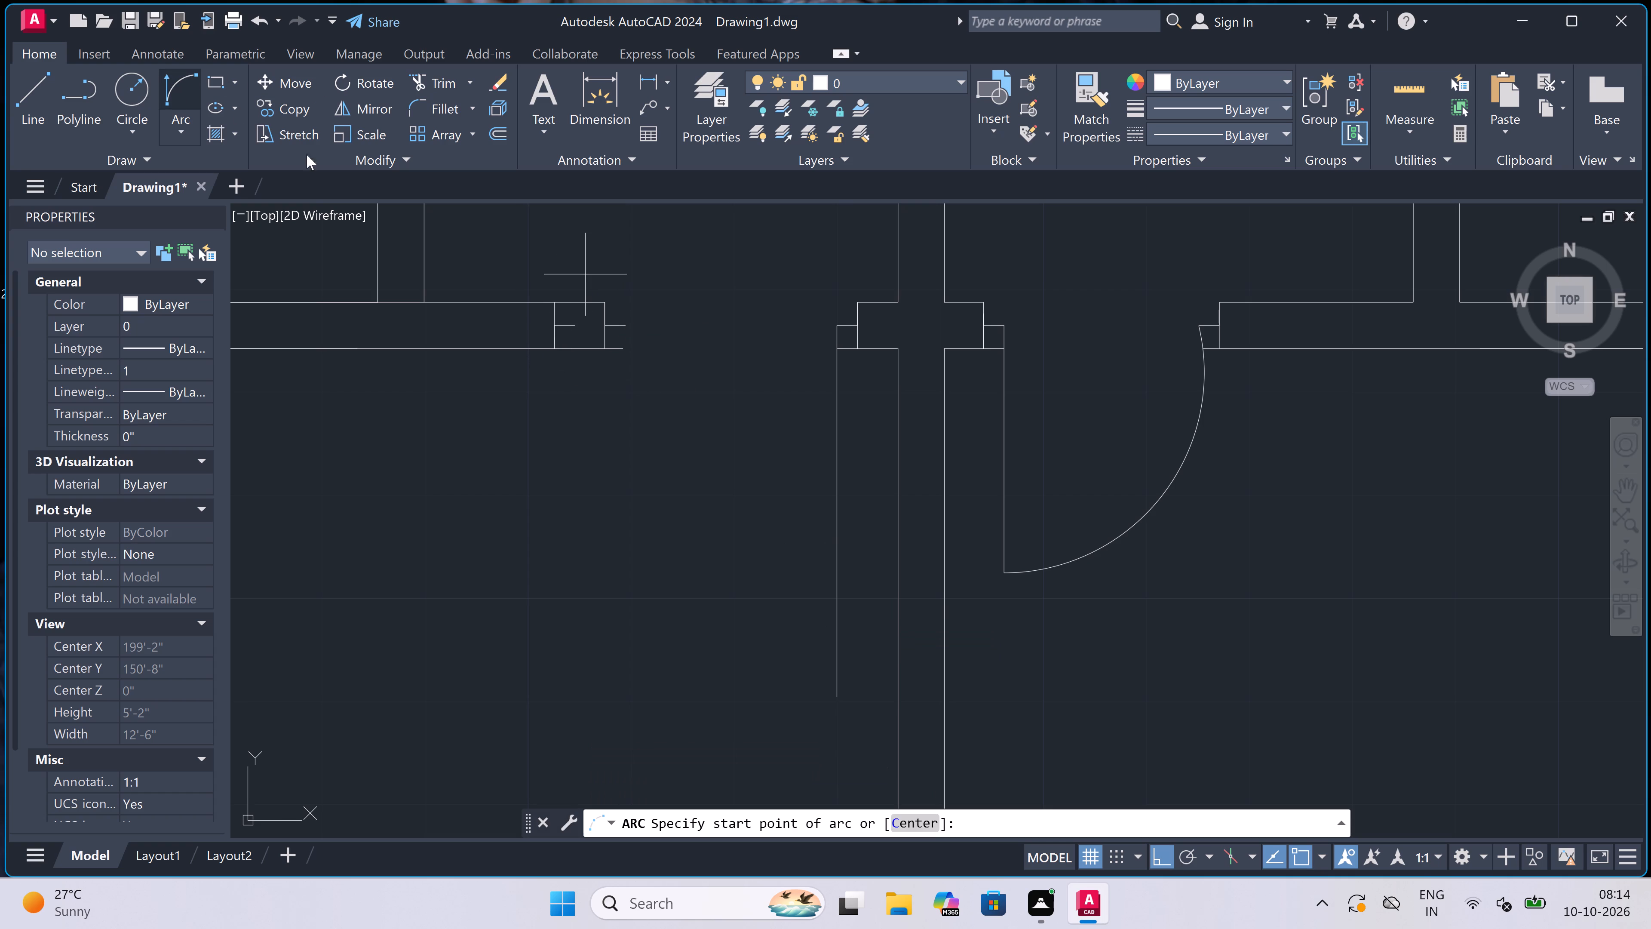
pyautogui.click(833, 690)
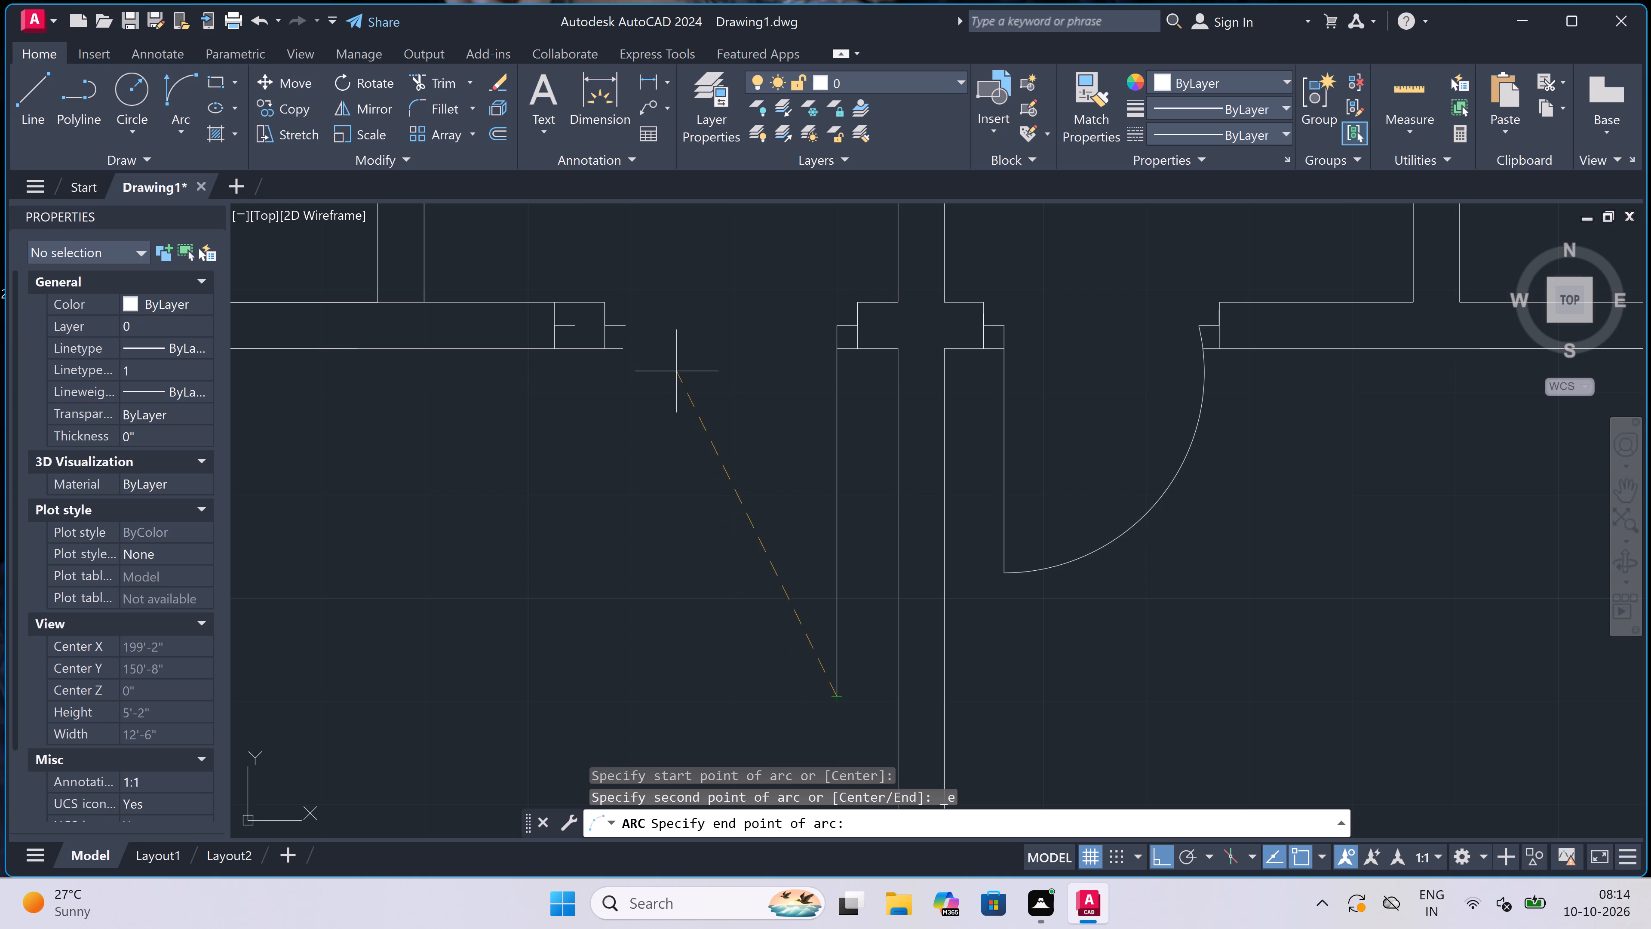
pyautogui.scroll(3, 576, 303)
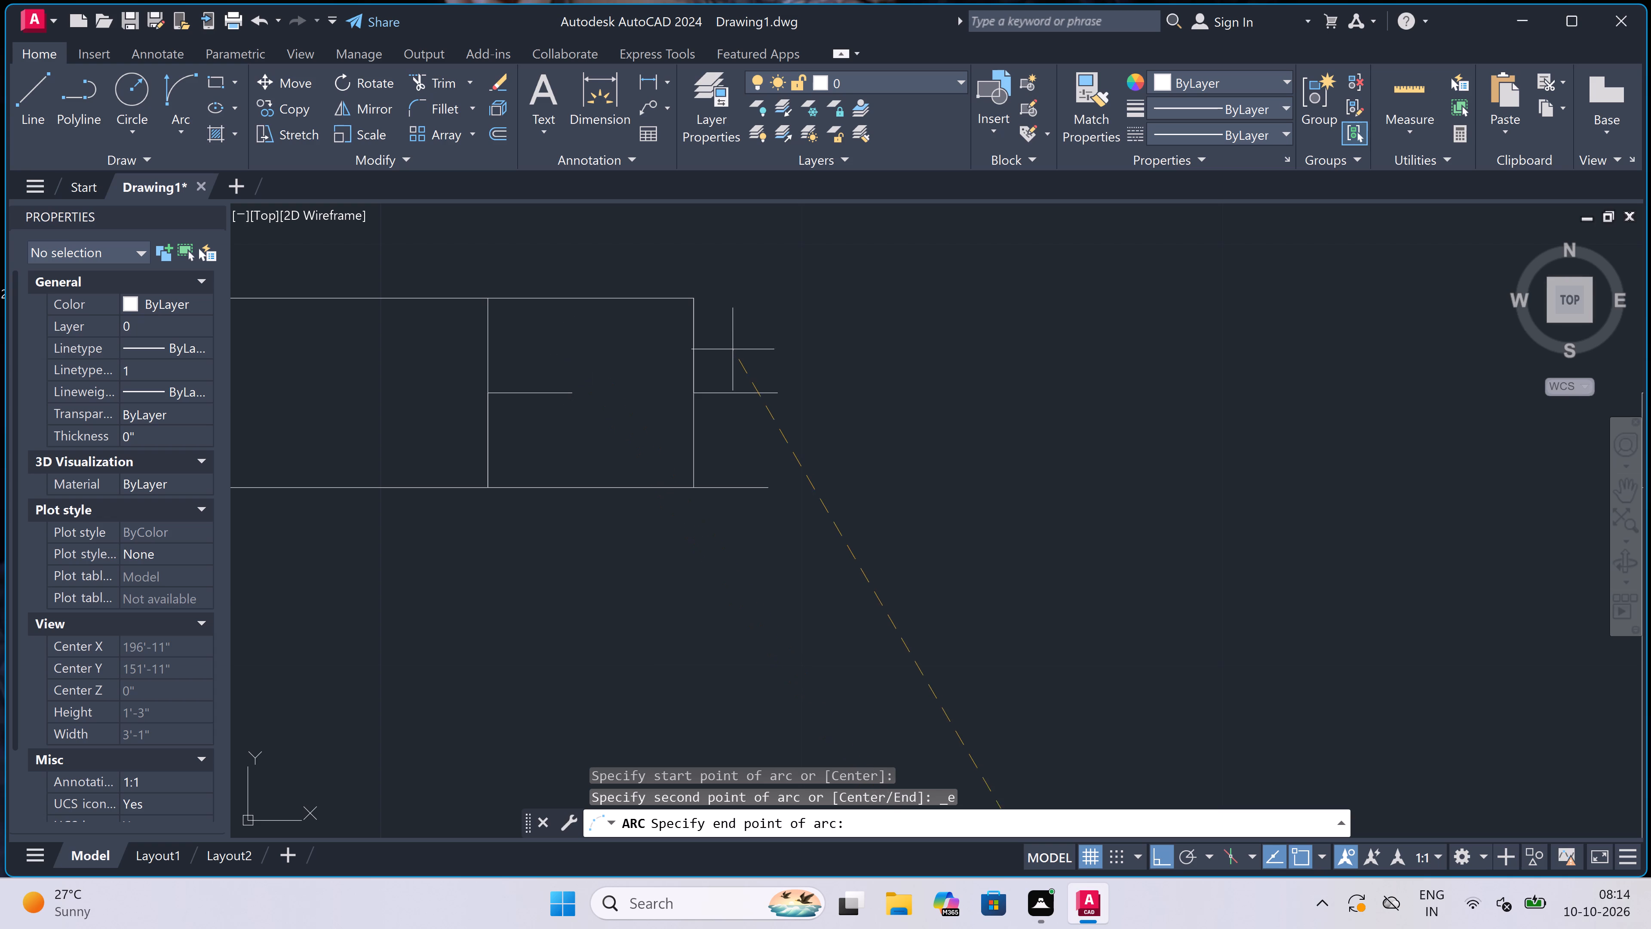
pyautogui.click(574, 391)
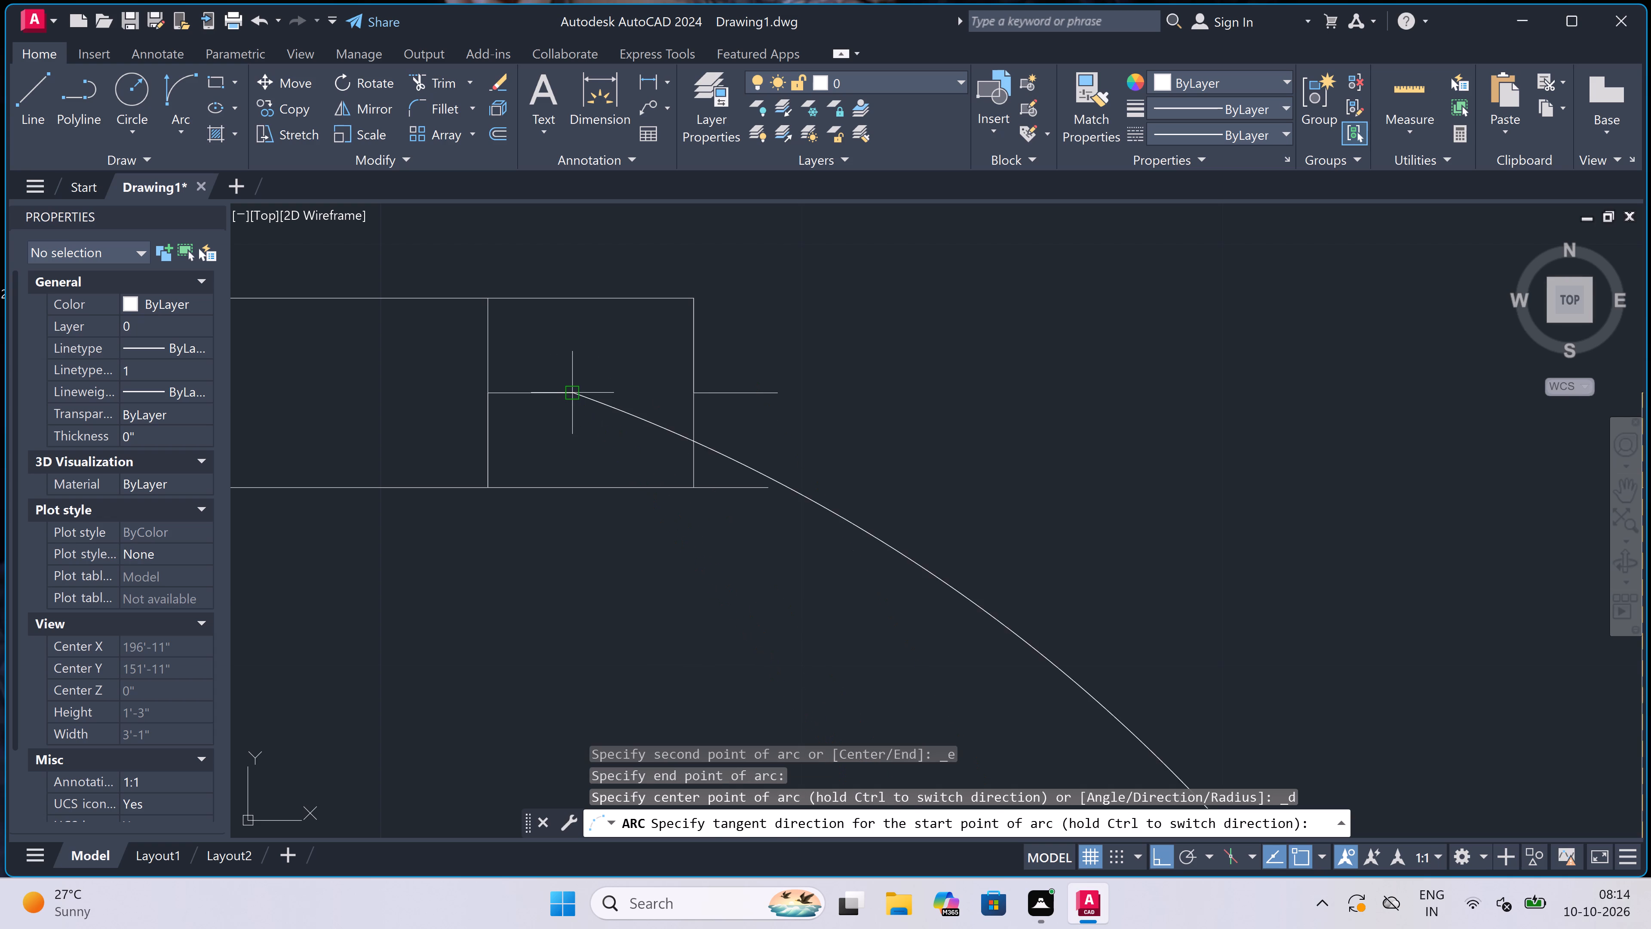
pyautogui.scroll(-3, 574, 389)
pyautogui.click(510, 492)
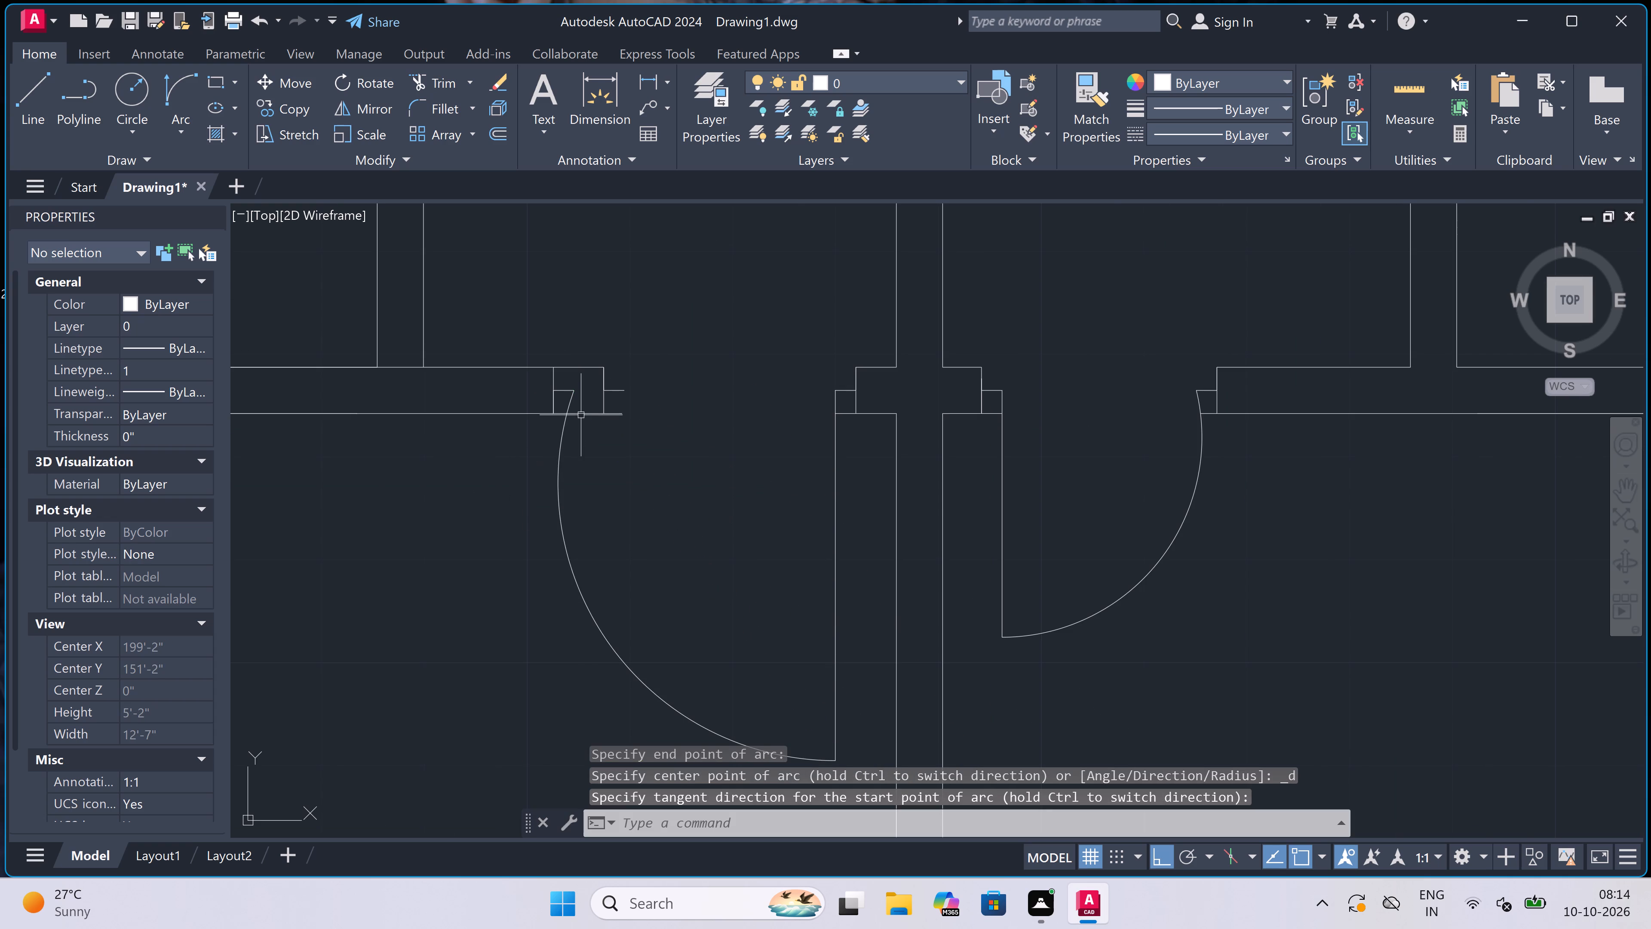
pyautogui.scroll(-1, 620, 379)
pyautogui.write('re')
pyautogui.press('space')
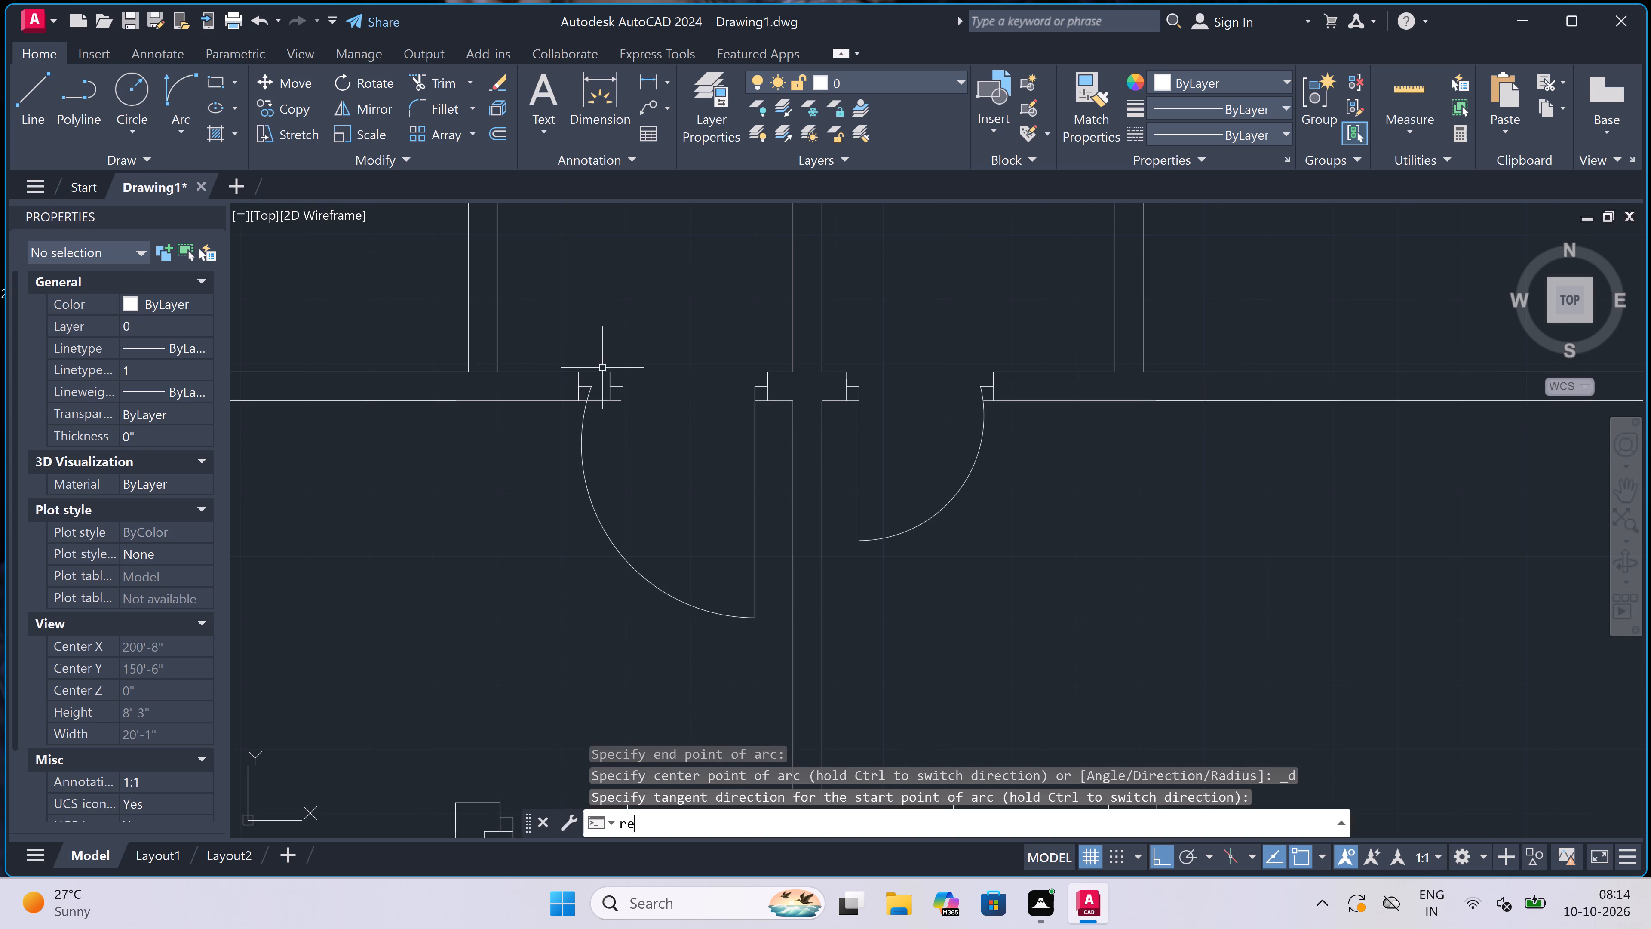
# Trim the cross wall lines between the new and old left jambs and the upper part of the old jamb.
pyautogui.scroll(4, 602, 368)
pyautogui.click(606, 356)
pyautogui.click(606, 672)
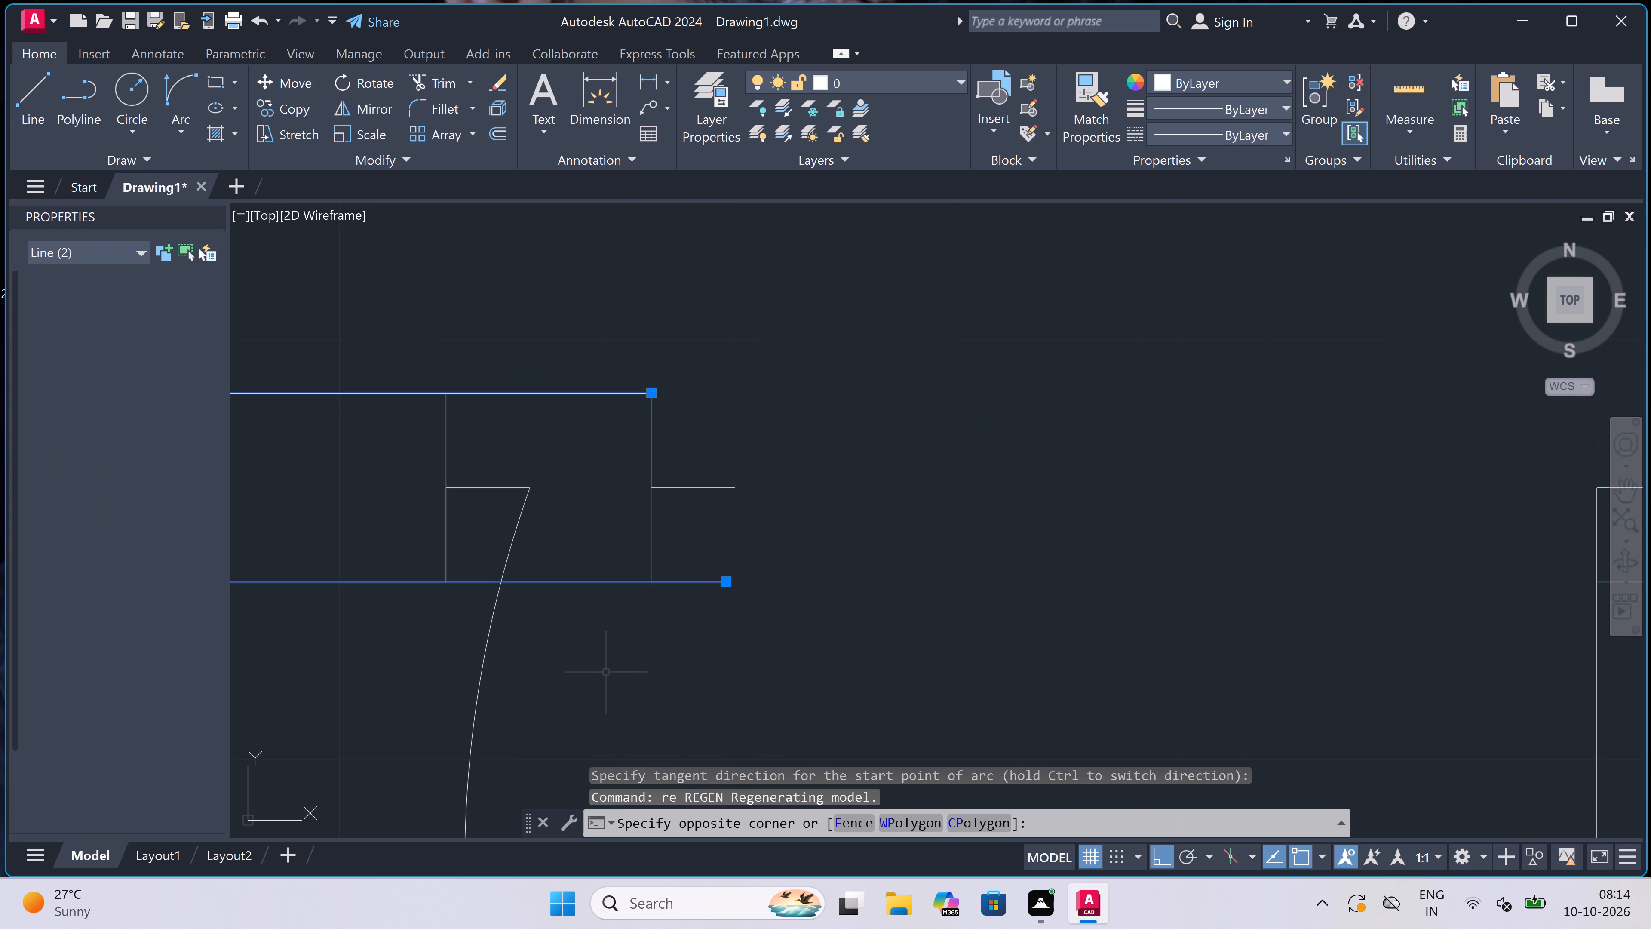
pyautogui.press('Escape')
pyautogui.press('t')
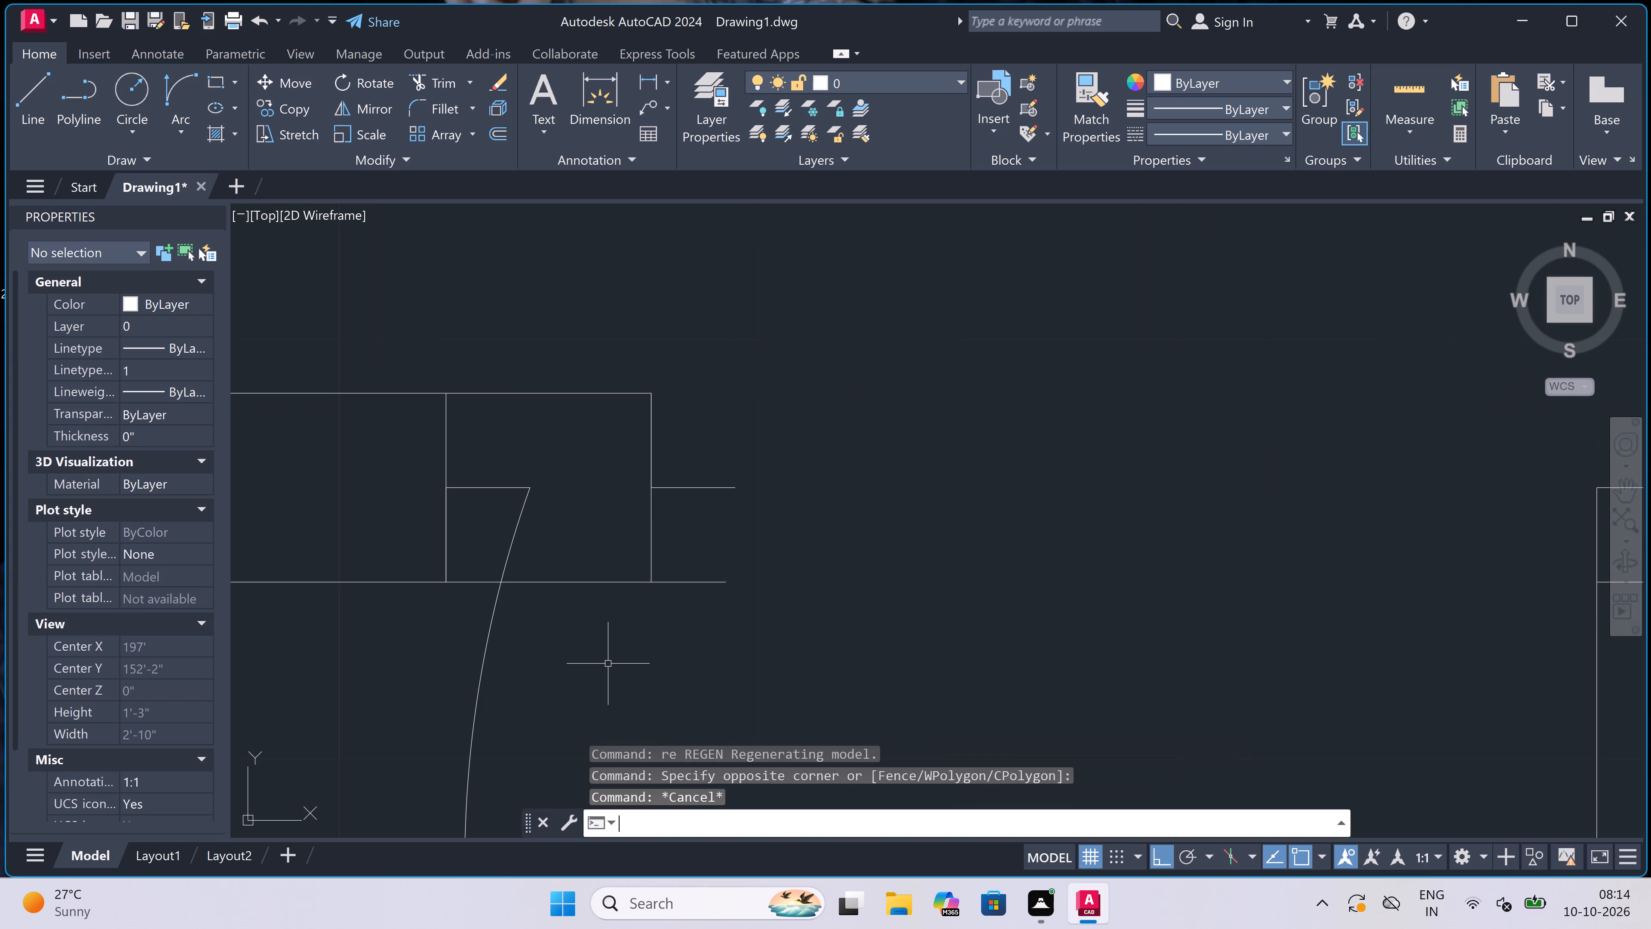
pyautogui.press('r')
pyautogui.press('space')
pyautogui.click(608, 668)
pyautogui.click(653, 378)
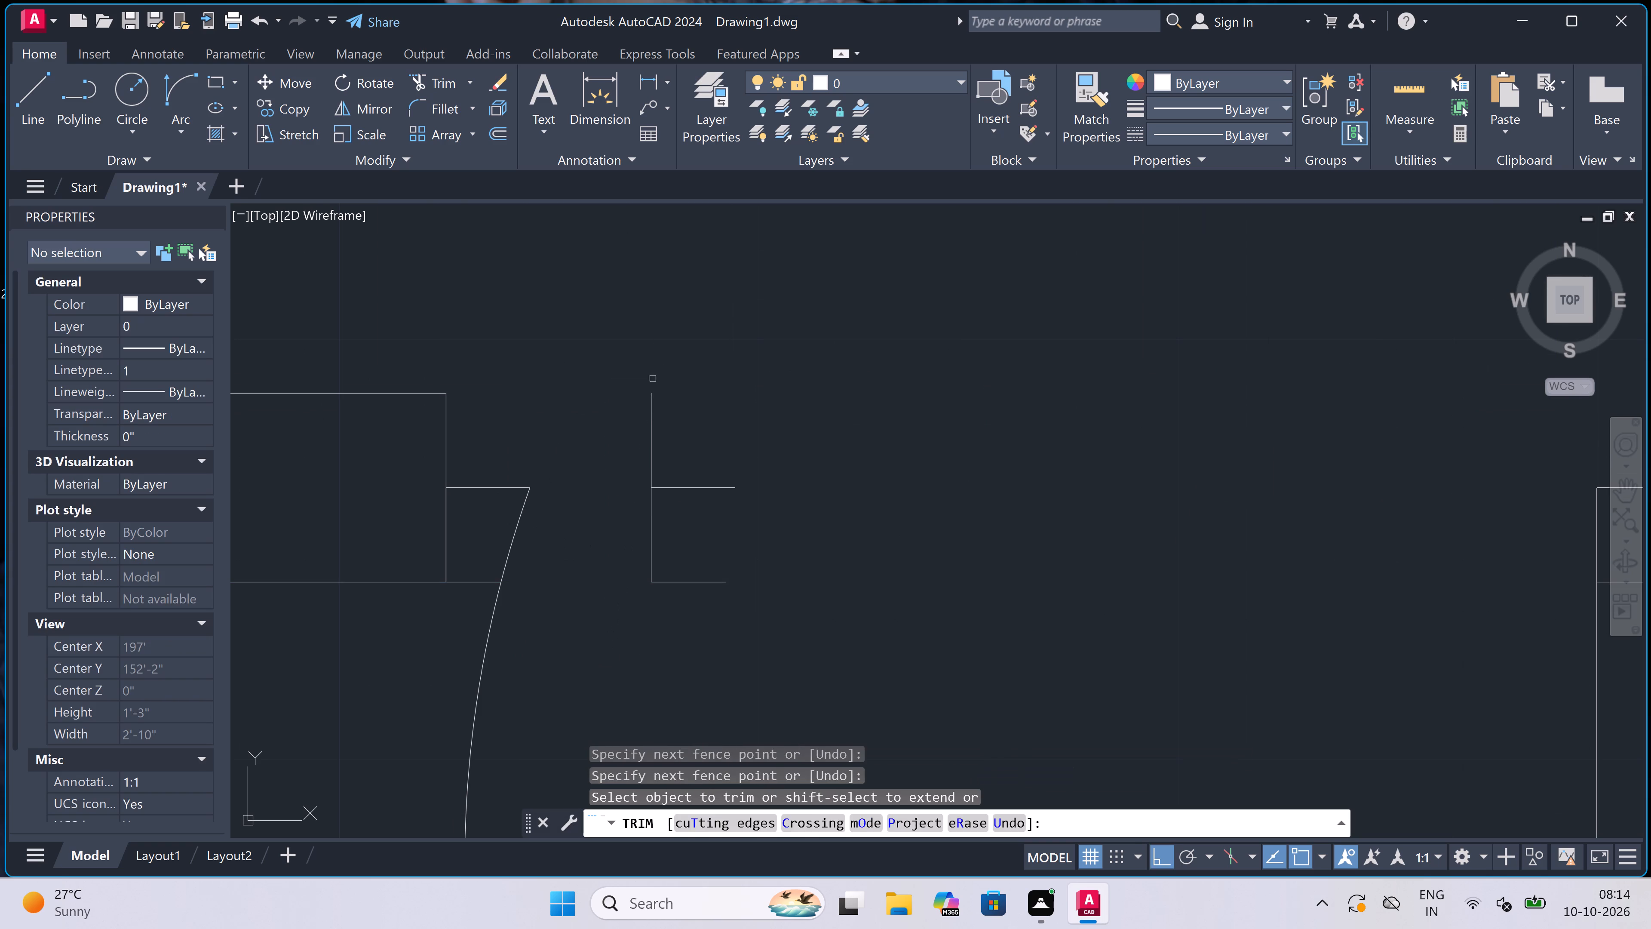
pyautogui.click(644, 430)
pyautogui.click(710, 447)
pyautogui.press('Escape')
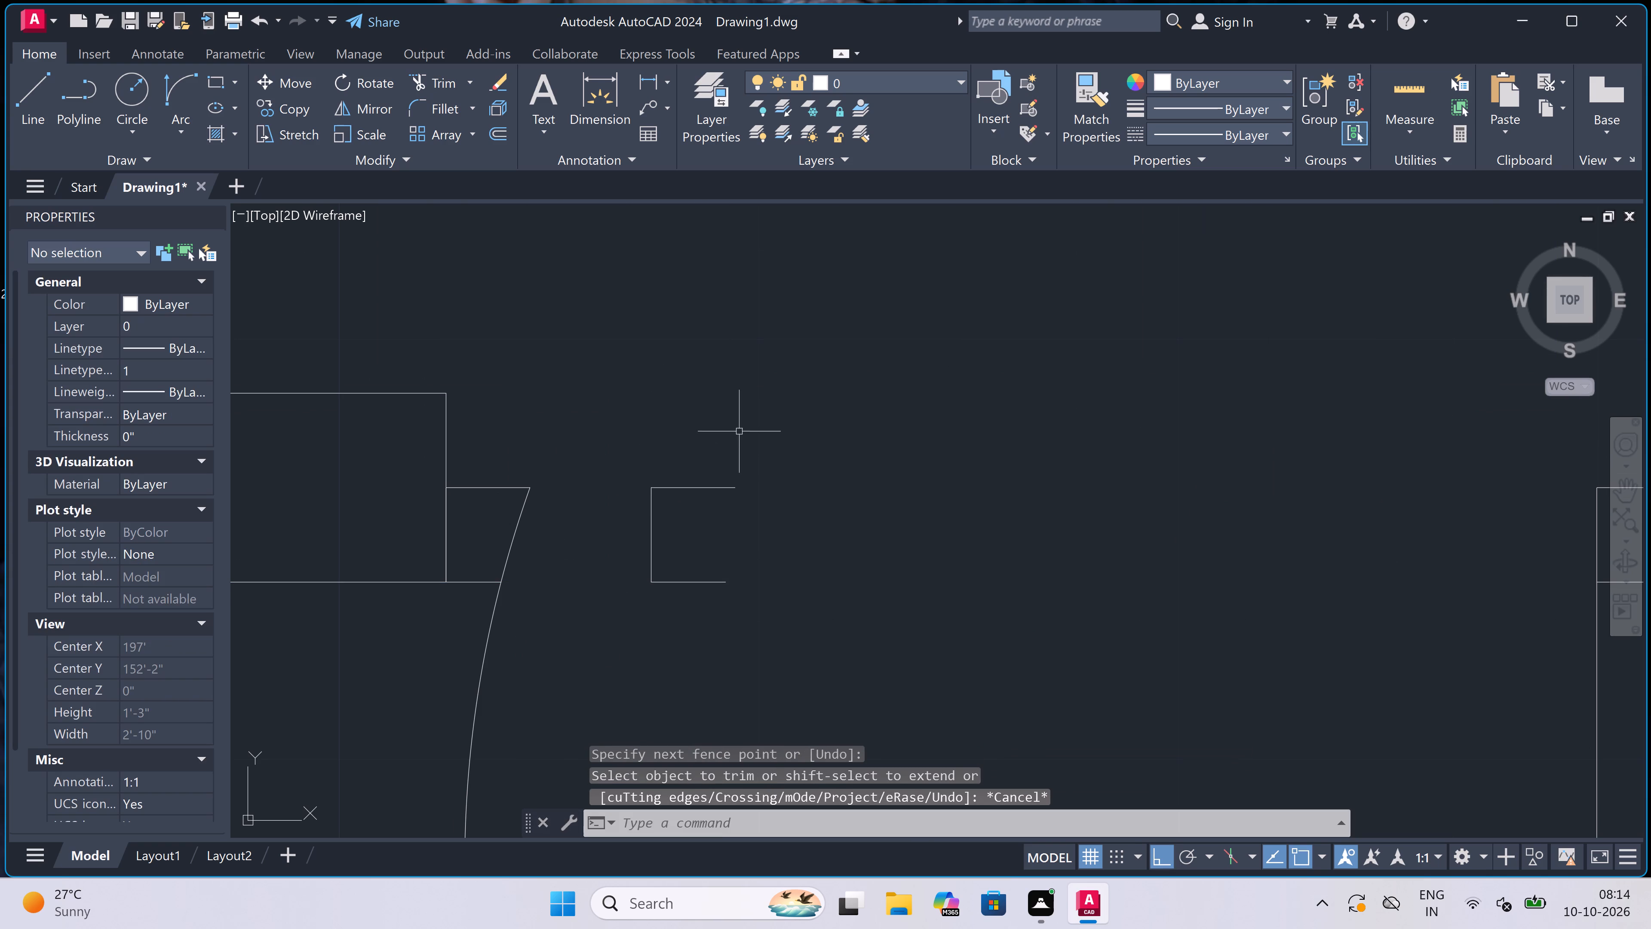
# Erase the three leftover line pieces of the old left jamb.
pyautogui.click(743, 427)
pyautogui.click(645, 617)
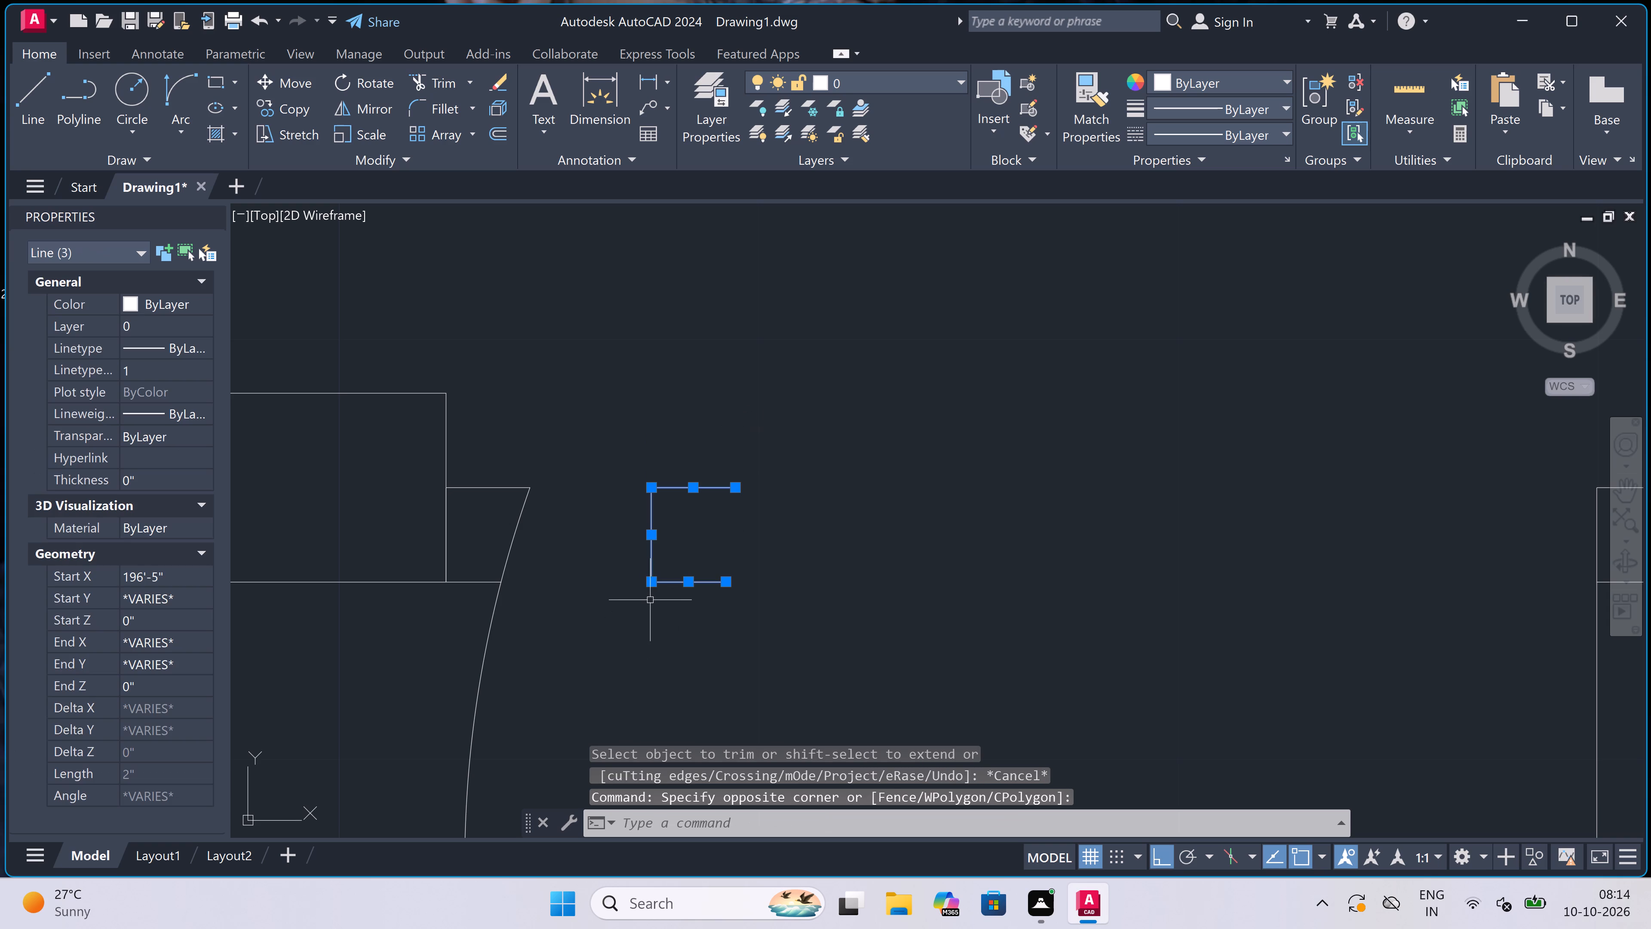
pyautogui.press('Delete')
# Erase the door leaf and swing arc of the doorway right of the central wall in the upper cross wall.
pyautogui.scroll(-7, 681, 541)
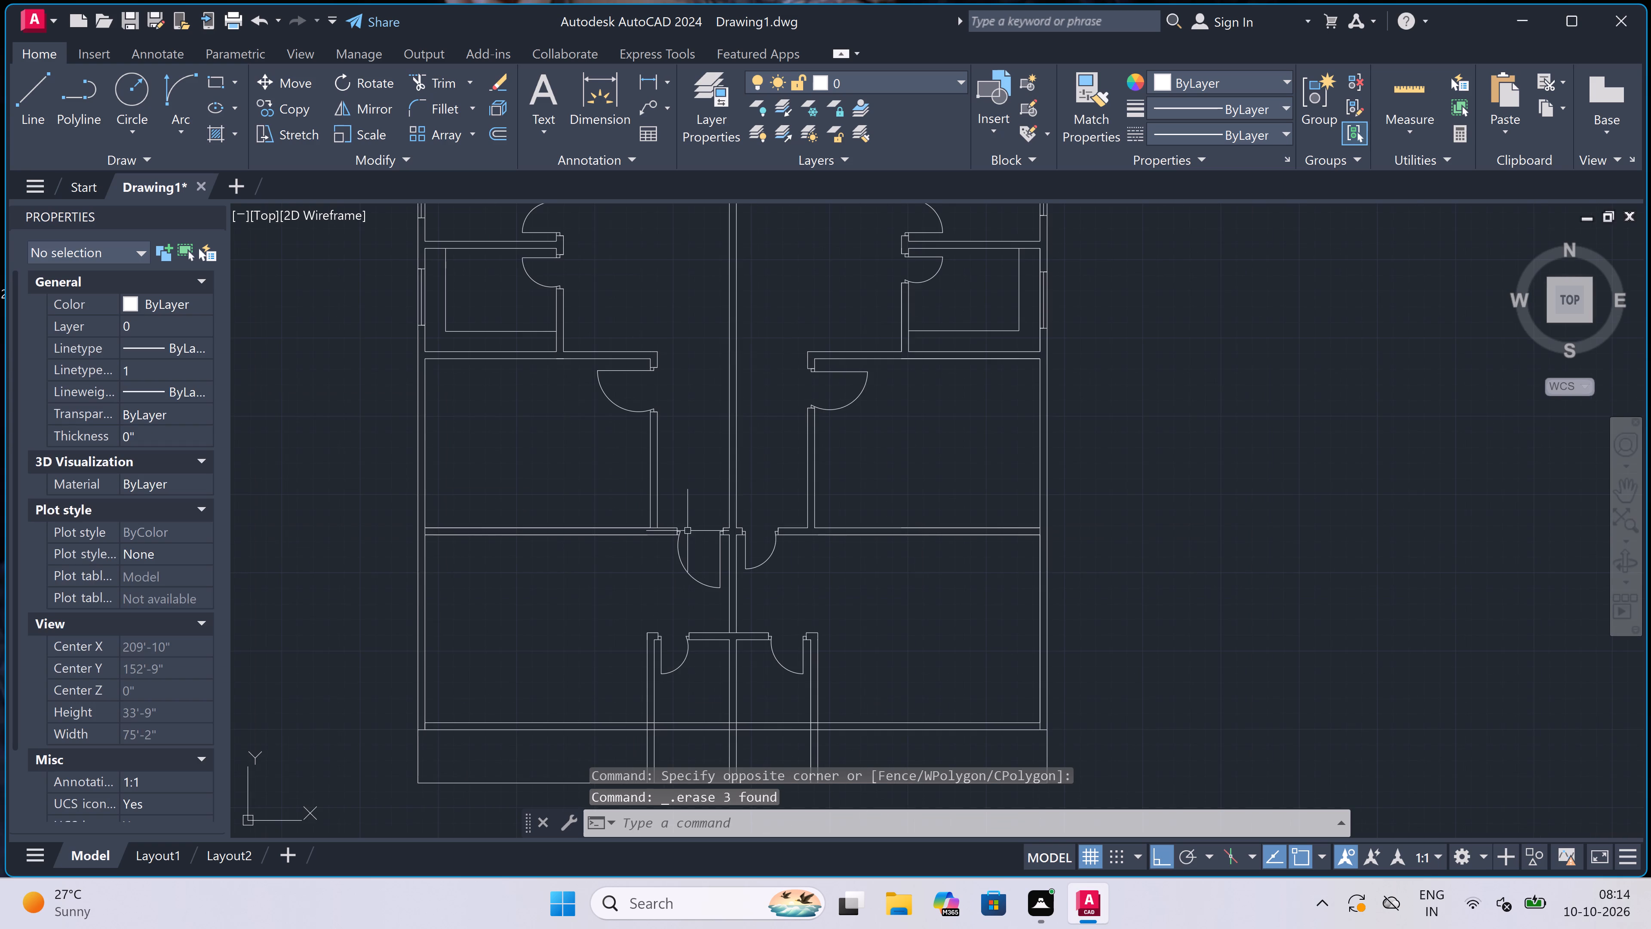
pyautogui.scroll(2, 770, 535)
pyautogui.click(811, 555)
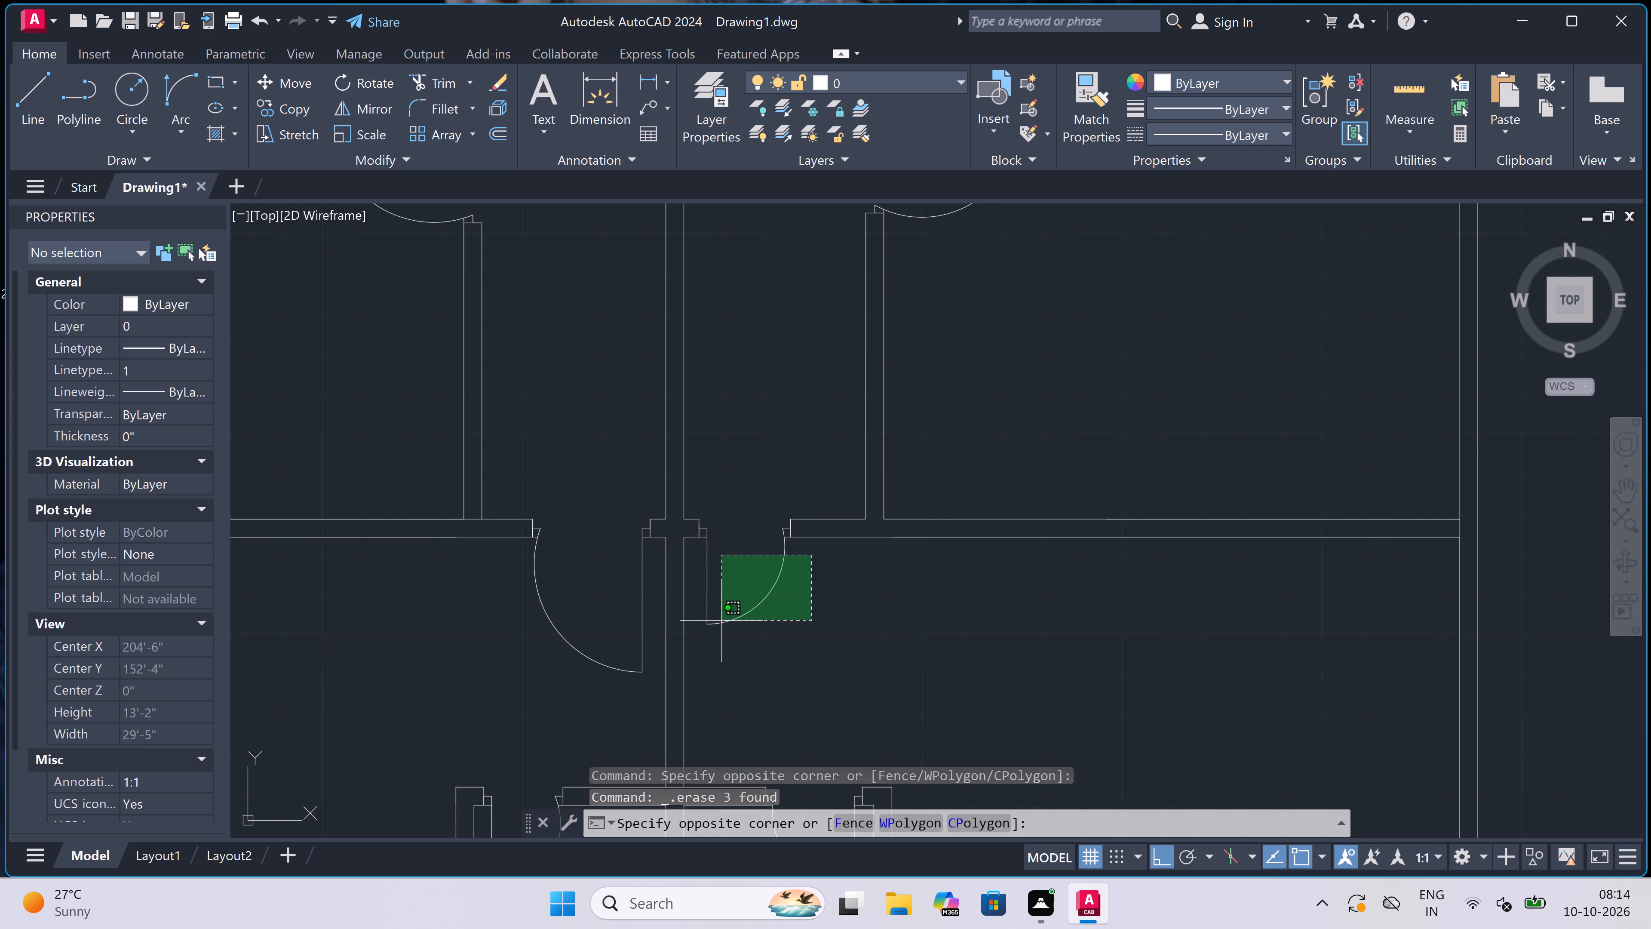
pyautogui.doubleClick(707, 633)
pyautogui.press('Delete')
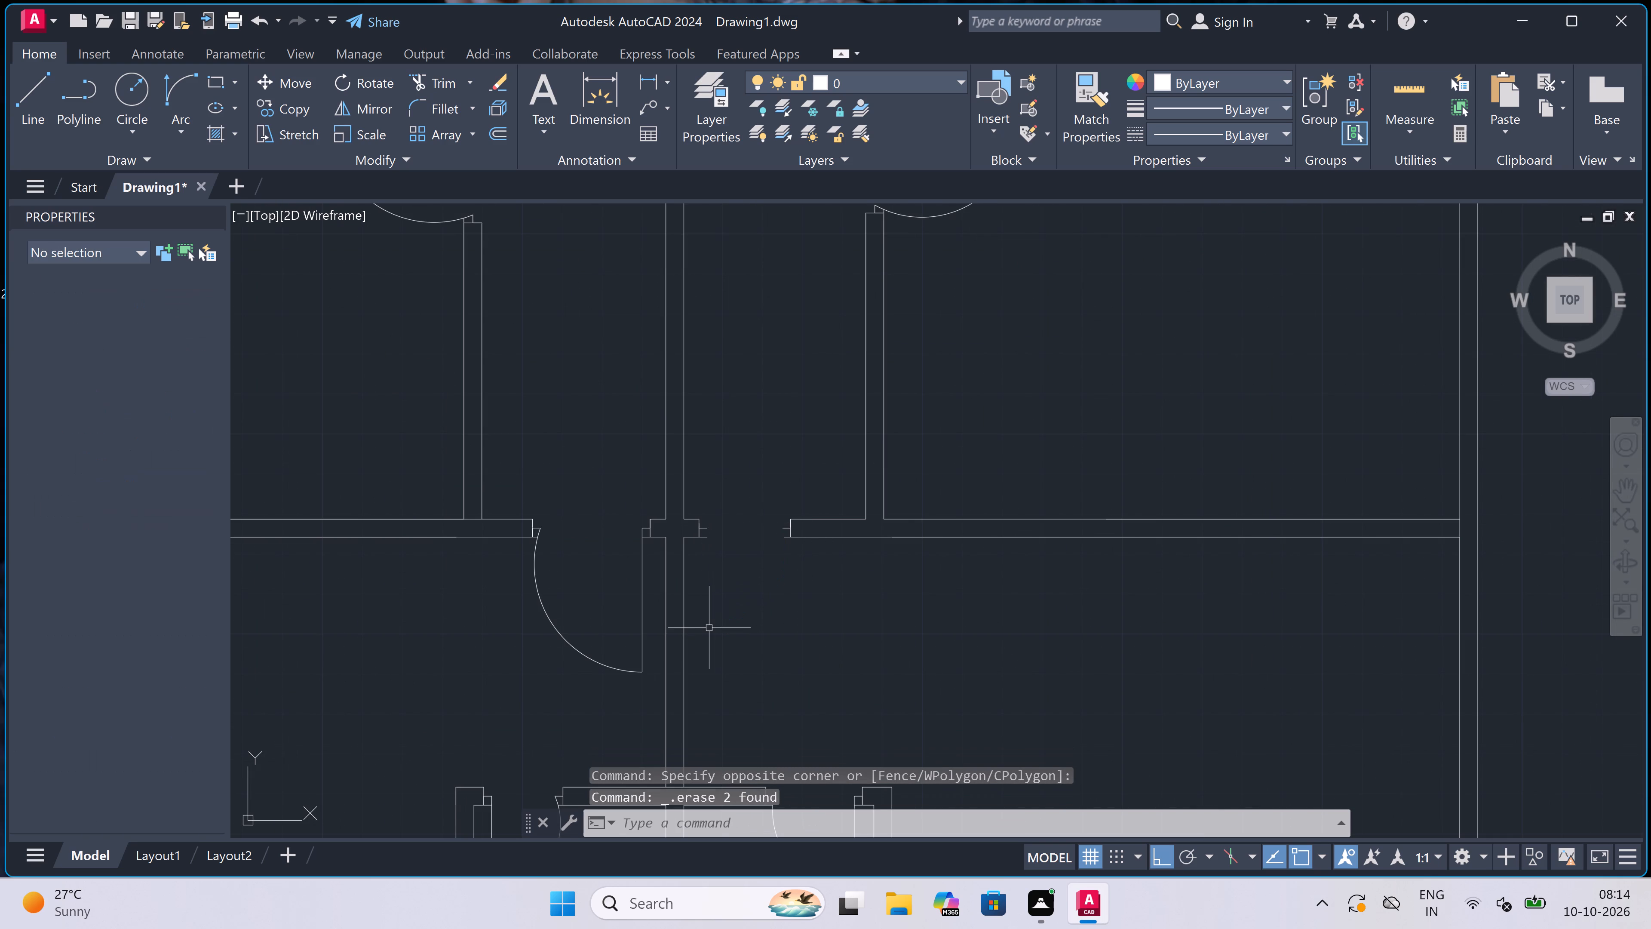
# Draw a 3' door leaf line straight down from the jamb stub just right of the central wall.
pyautogui.press('l')
pyautogui.press('space')
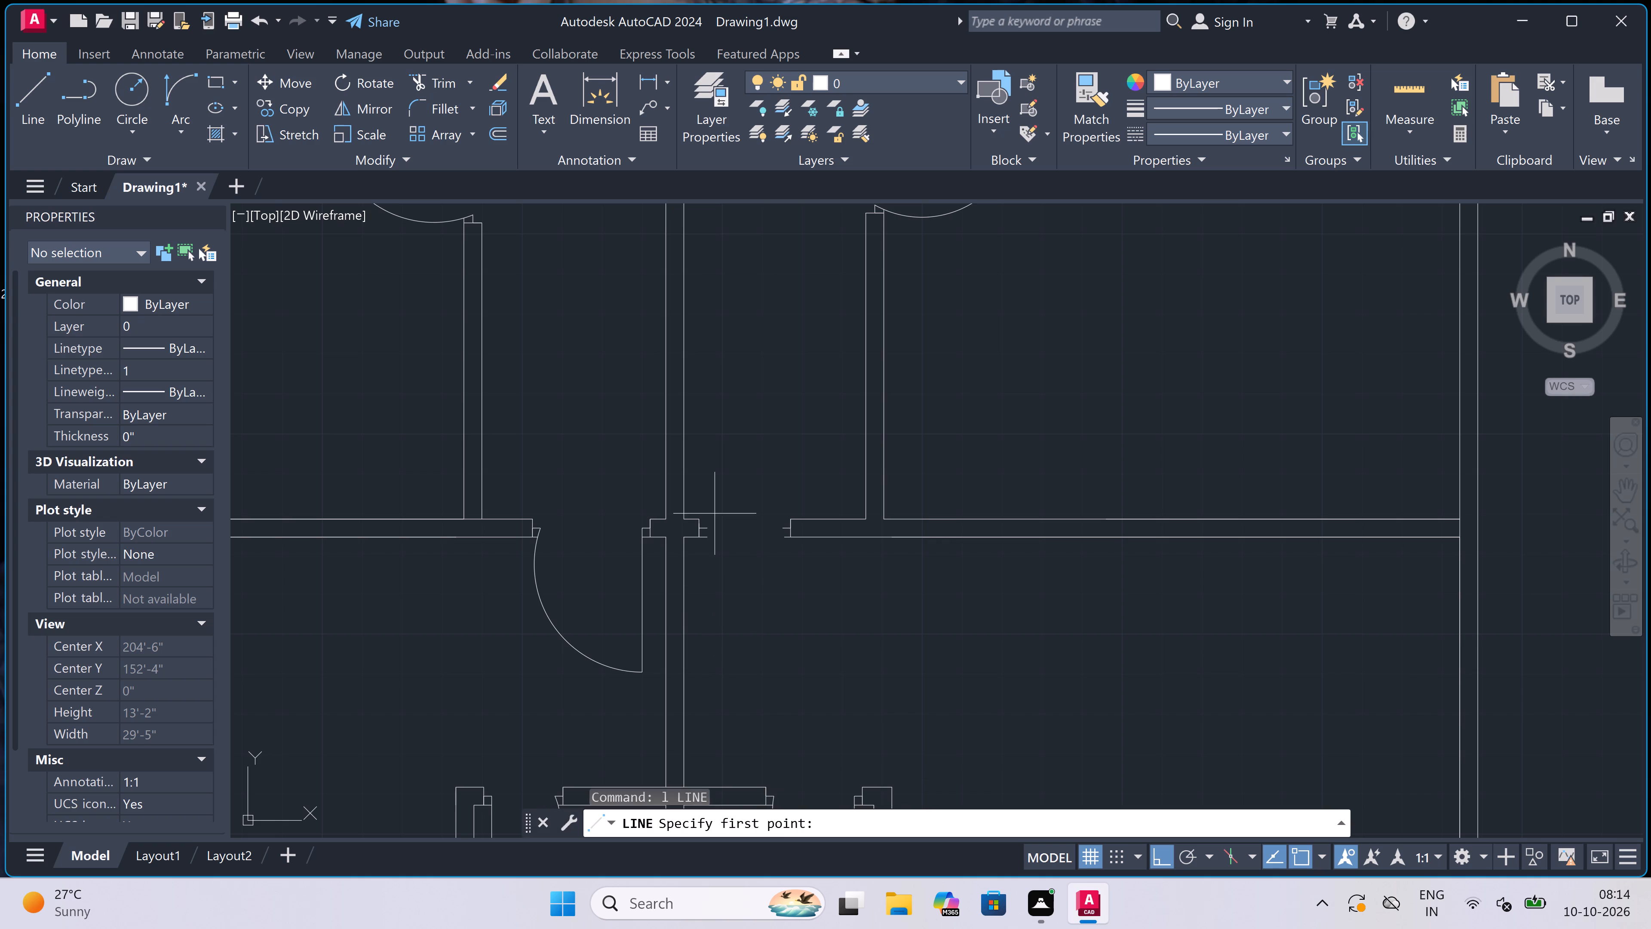
pyautogui.click(708, 529)
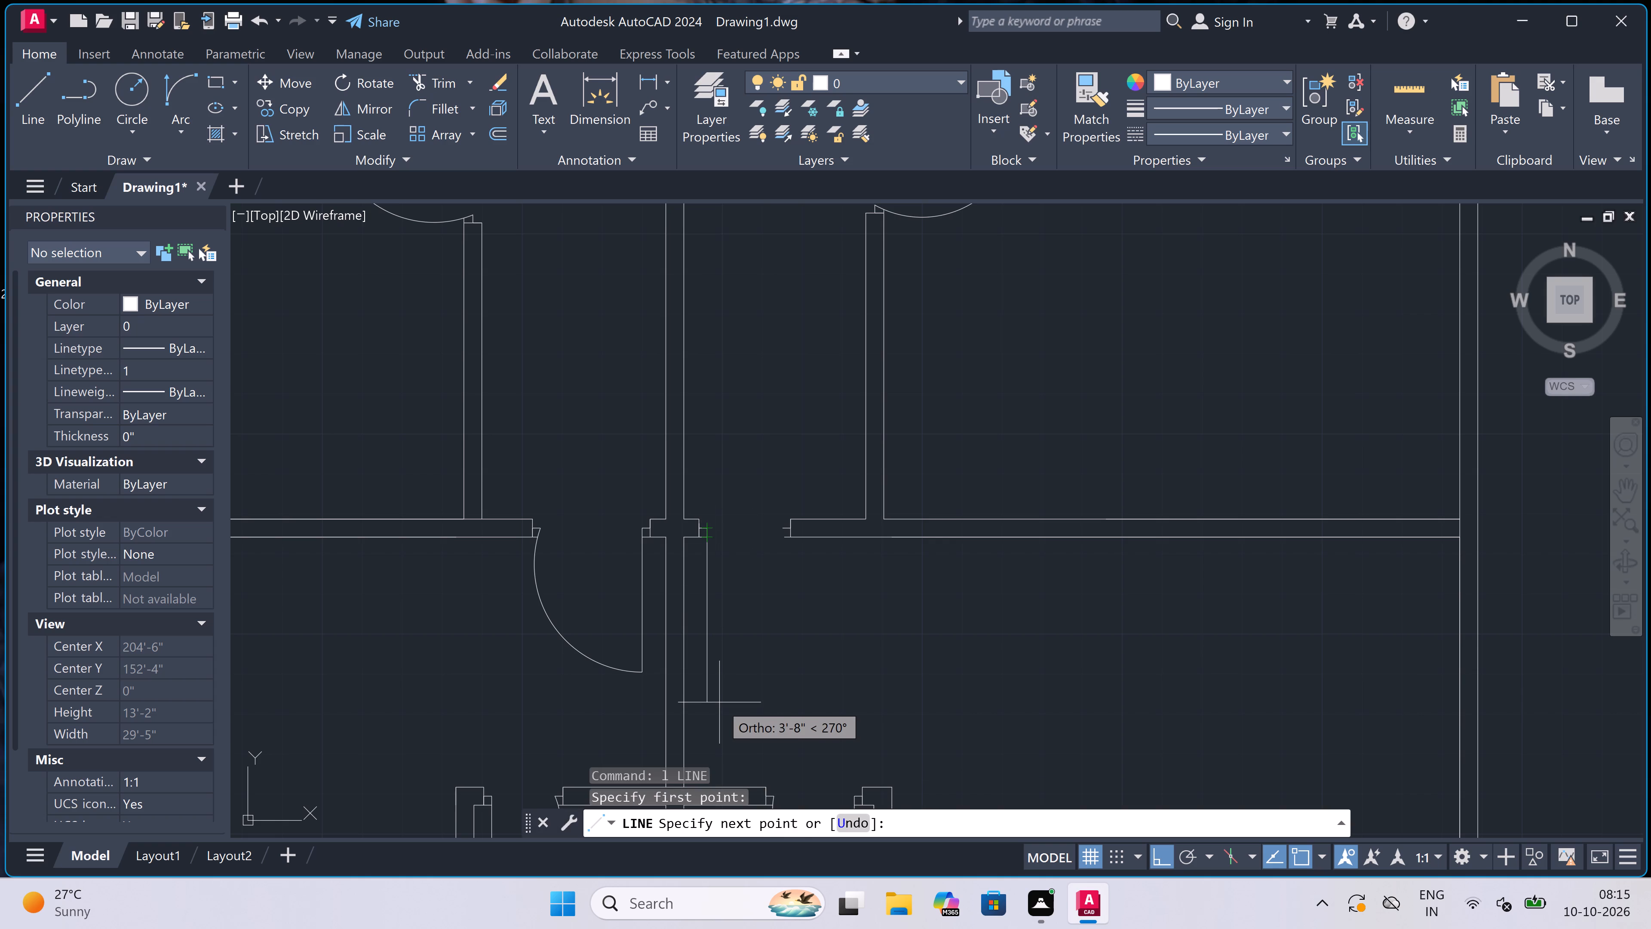
pyautogui.write("3'")
pyautogui.press('space')
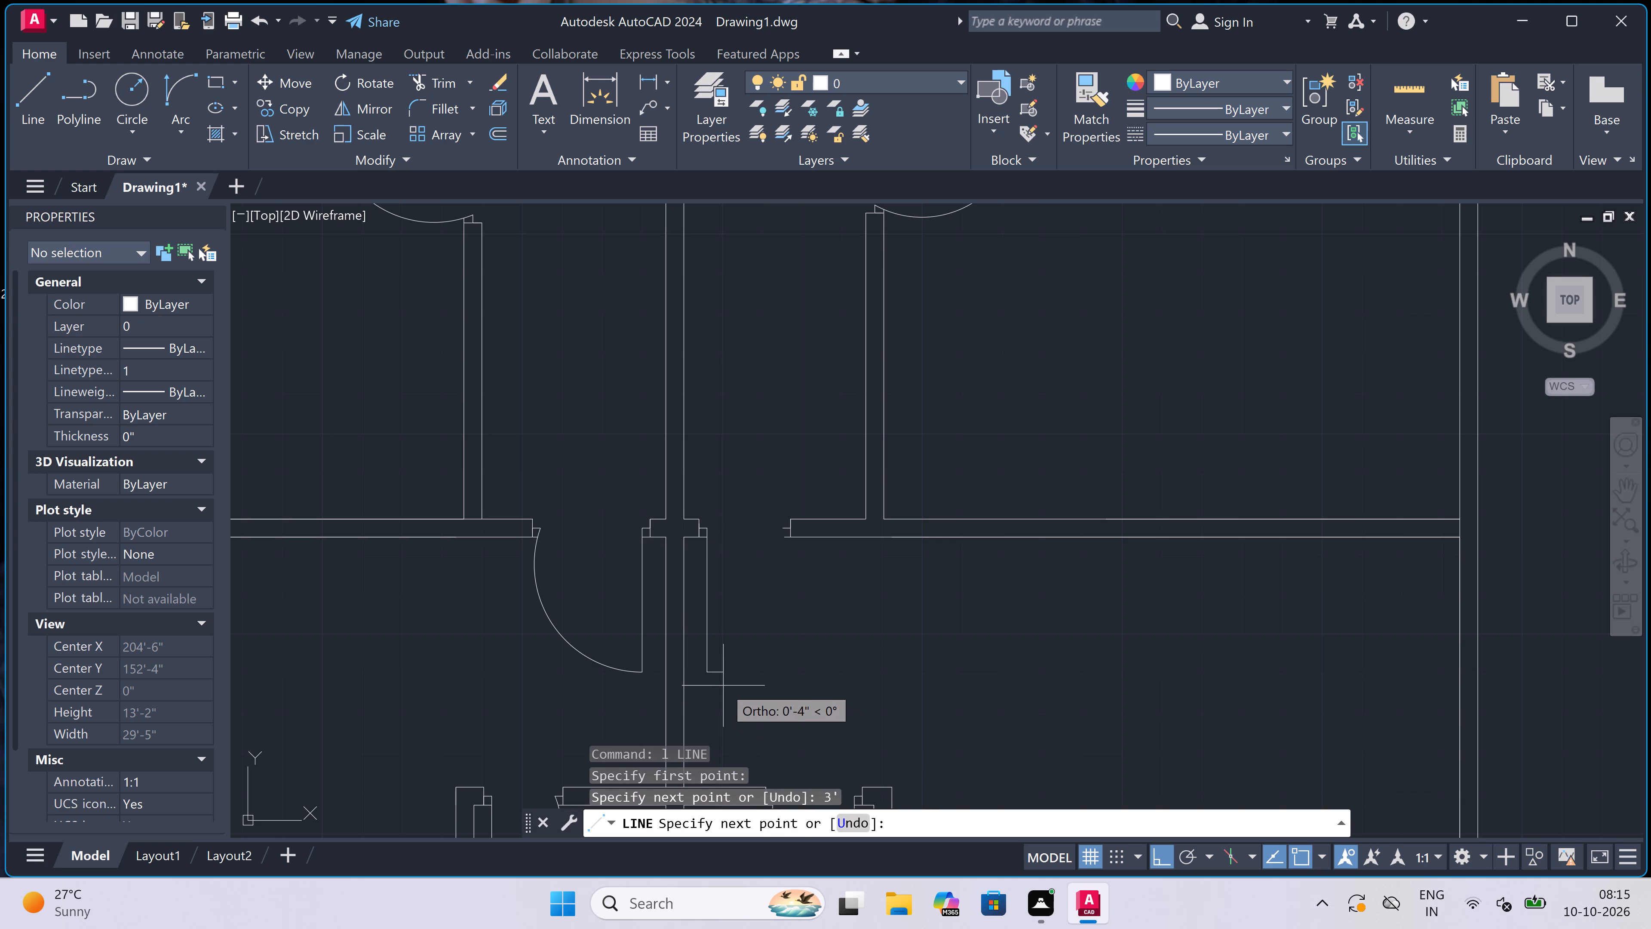
pyautogui.press('Escape')
# Draw a new jamb line across the cross wall right of the old right jamb, with a 2" stub towards the opening.
pyautogui.scroll(2, 767, 629)
pyautogui.press('space')
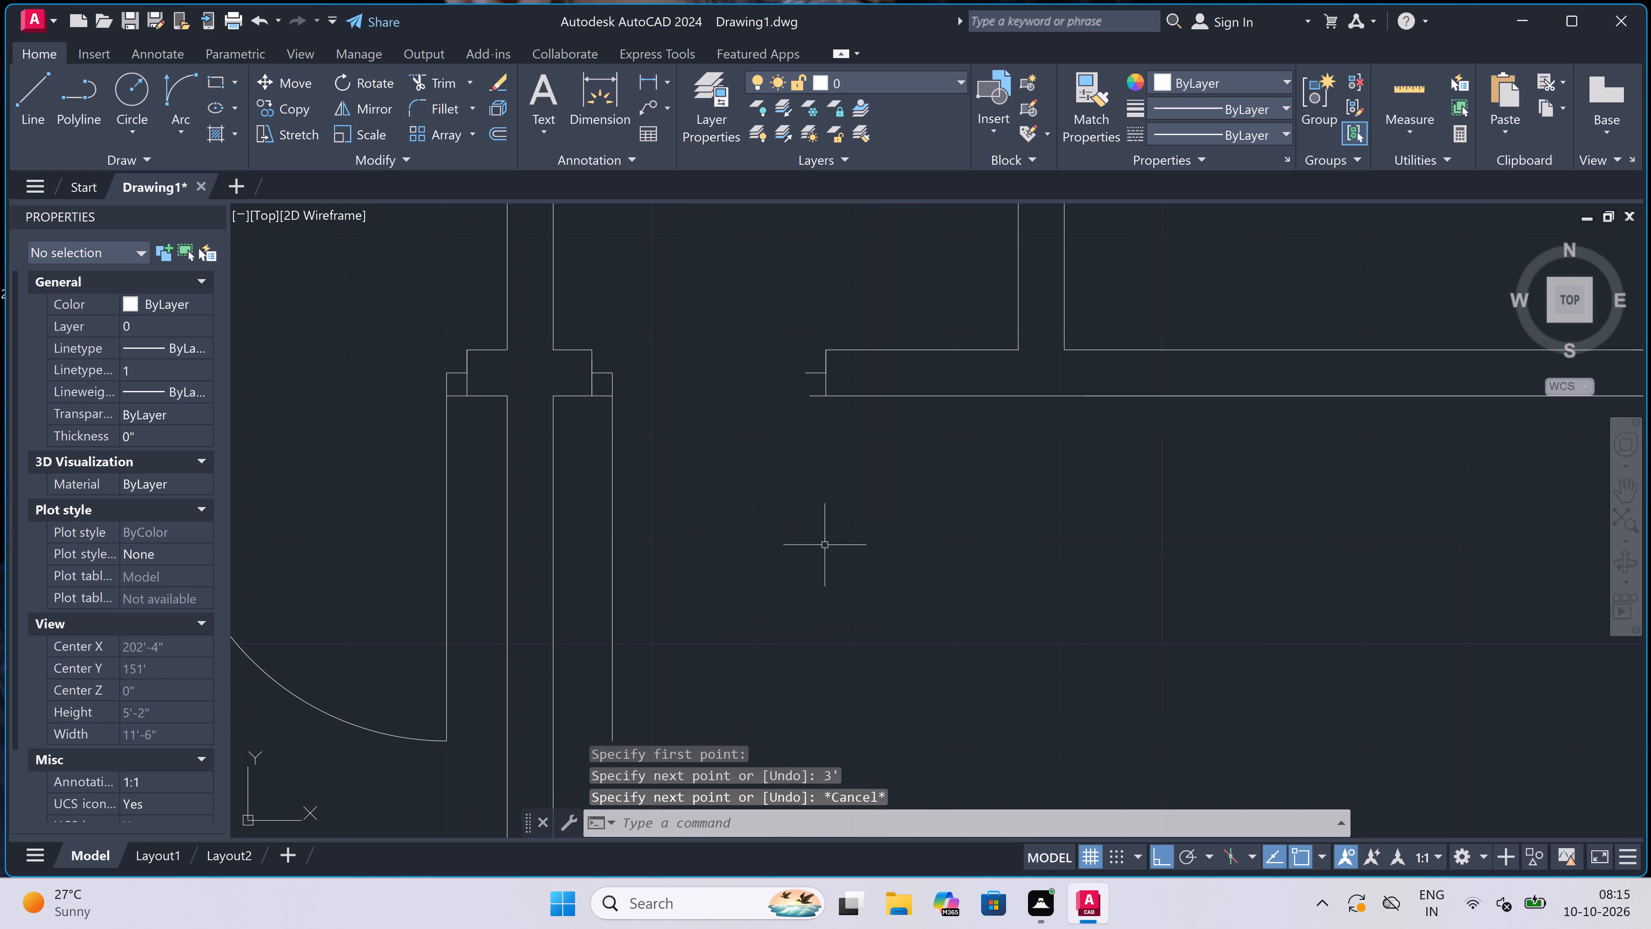
pyautogui.doubleClick(947, 346)
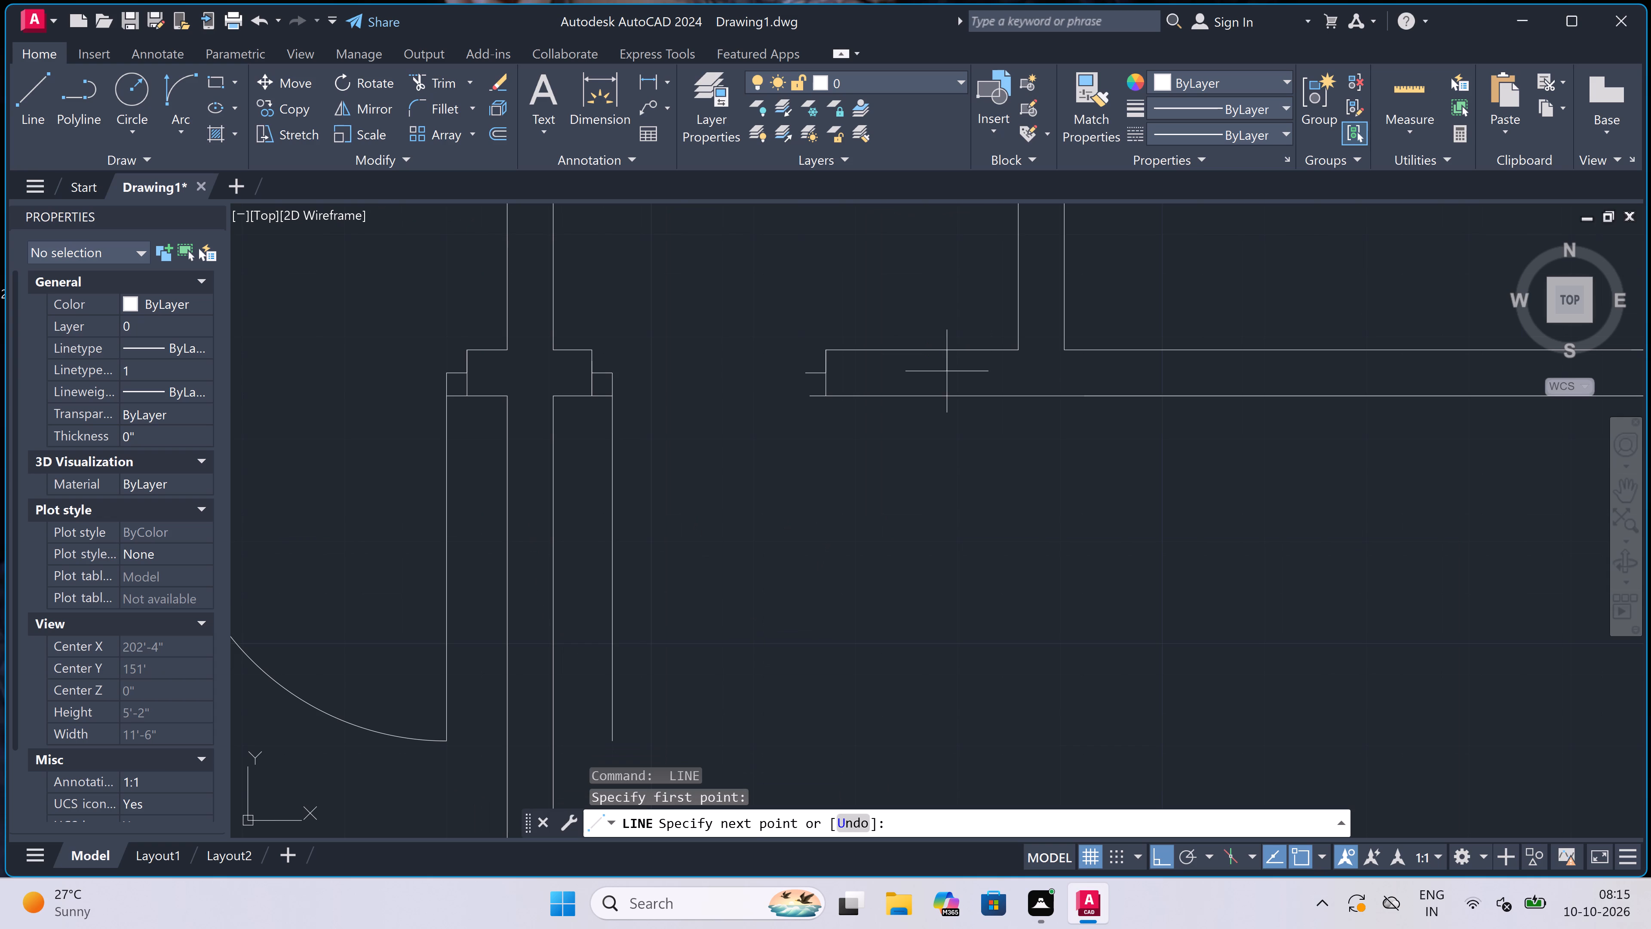
pyautogui.doubleClick(946, 387)
pyautogui.click(951, 374)
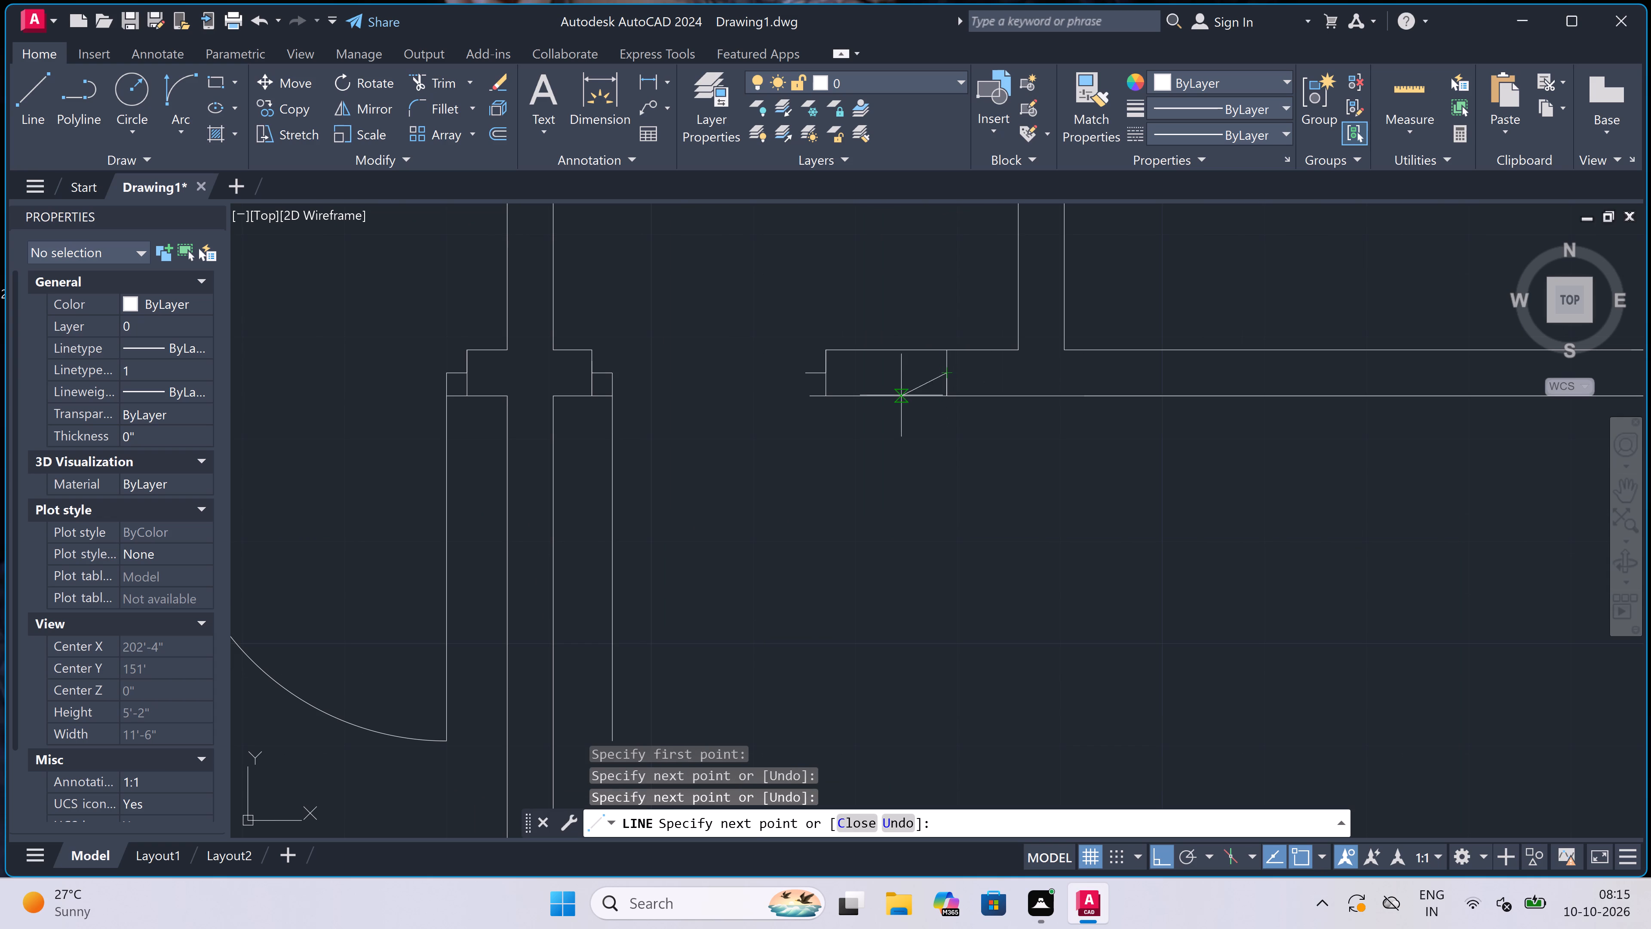
pyautogui.write('2"')
pyautogui.press('space')
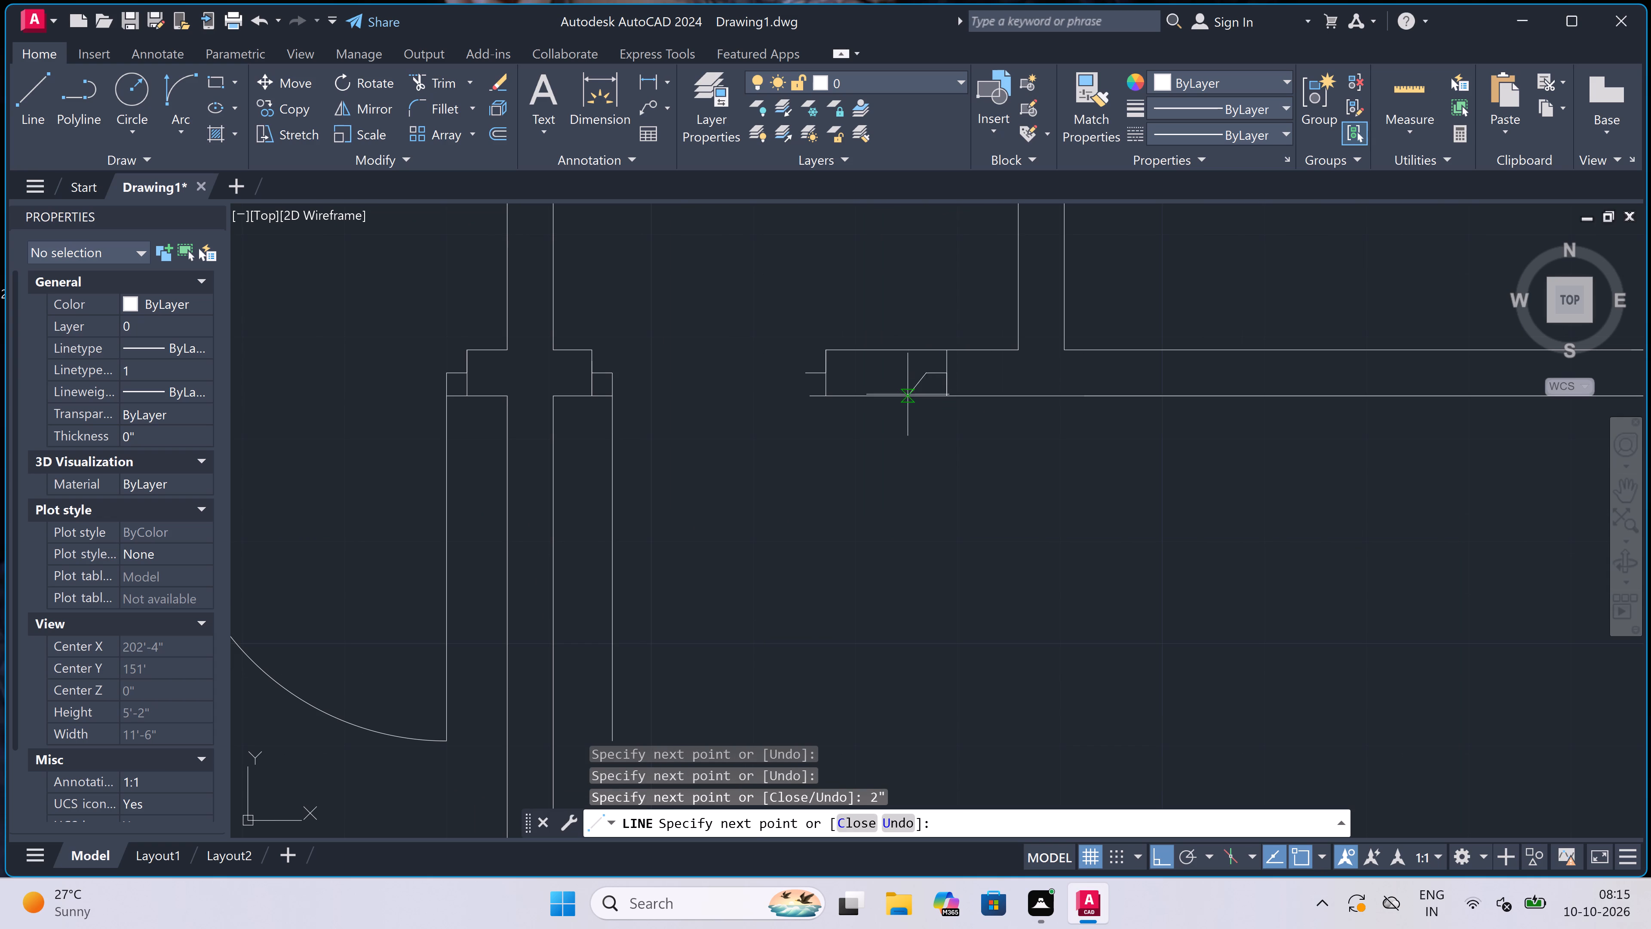
pyautogui.press('Escape')
# Trim the cross wall lines between the old and new right jambs and the lower pieces of the old jamb.
pyautogui.press('t')
pyautogui.press('r')
pyautogui.press('space')
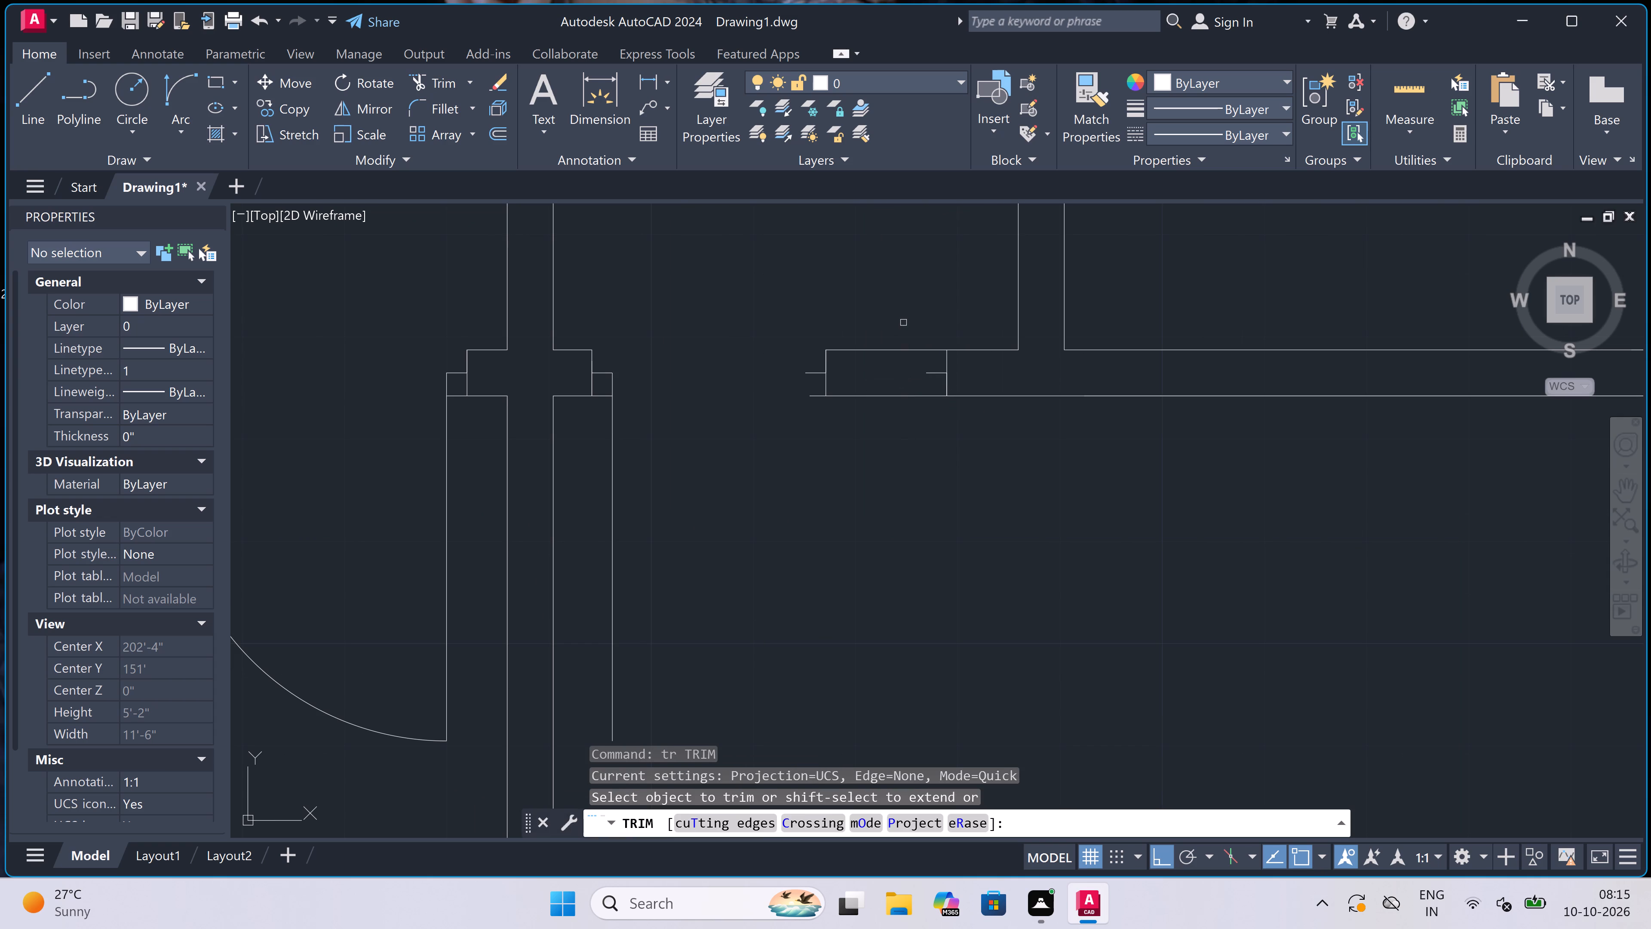
pyautogui.click(897, 298)
pyautogui.doubleClick(898, 459)
pyautogui.click(896, 333)
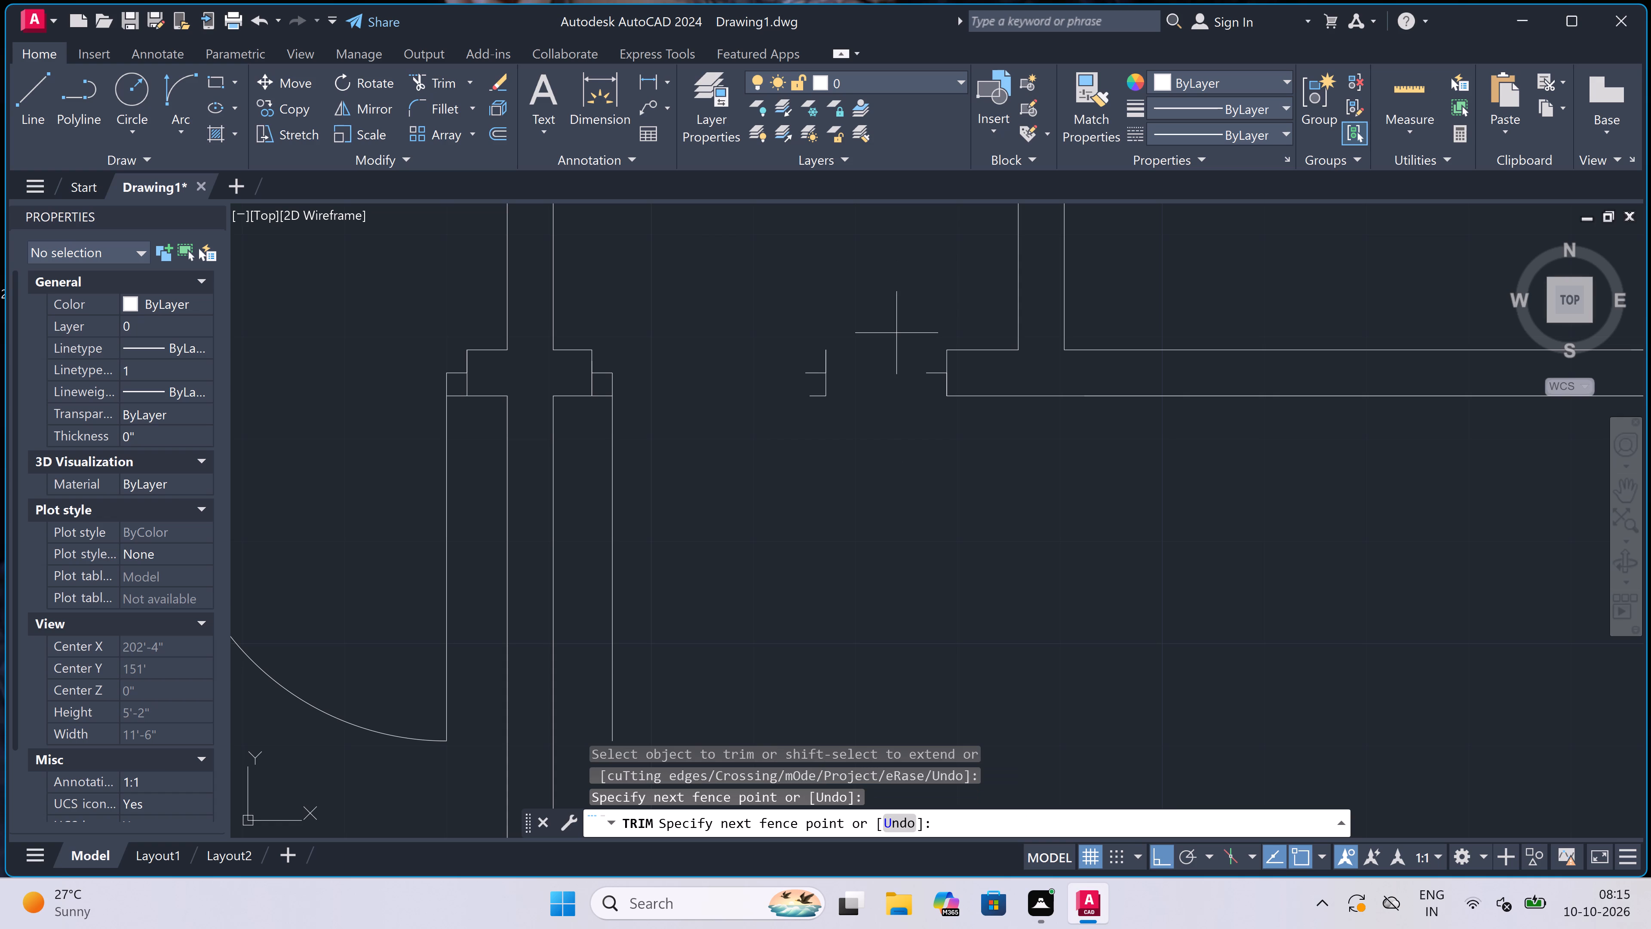
pyautogui.click(717, 490)
pyautogui.press('Escape')
# Erase the leftover line pieces of the old right jamb inside the widened opening.
pyautogui.moveTo(872, 249); pyautogui.dragTo(872, 253)
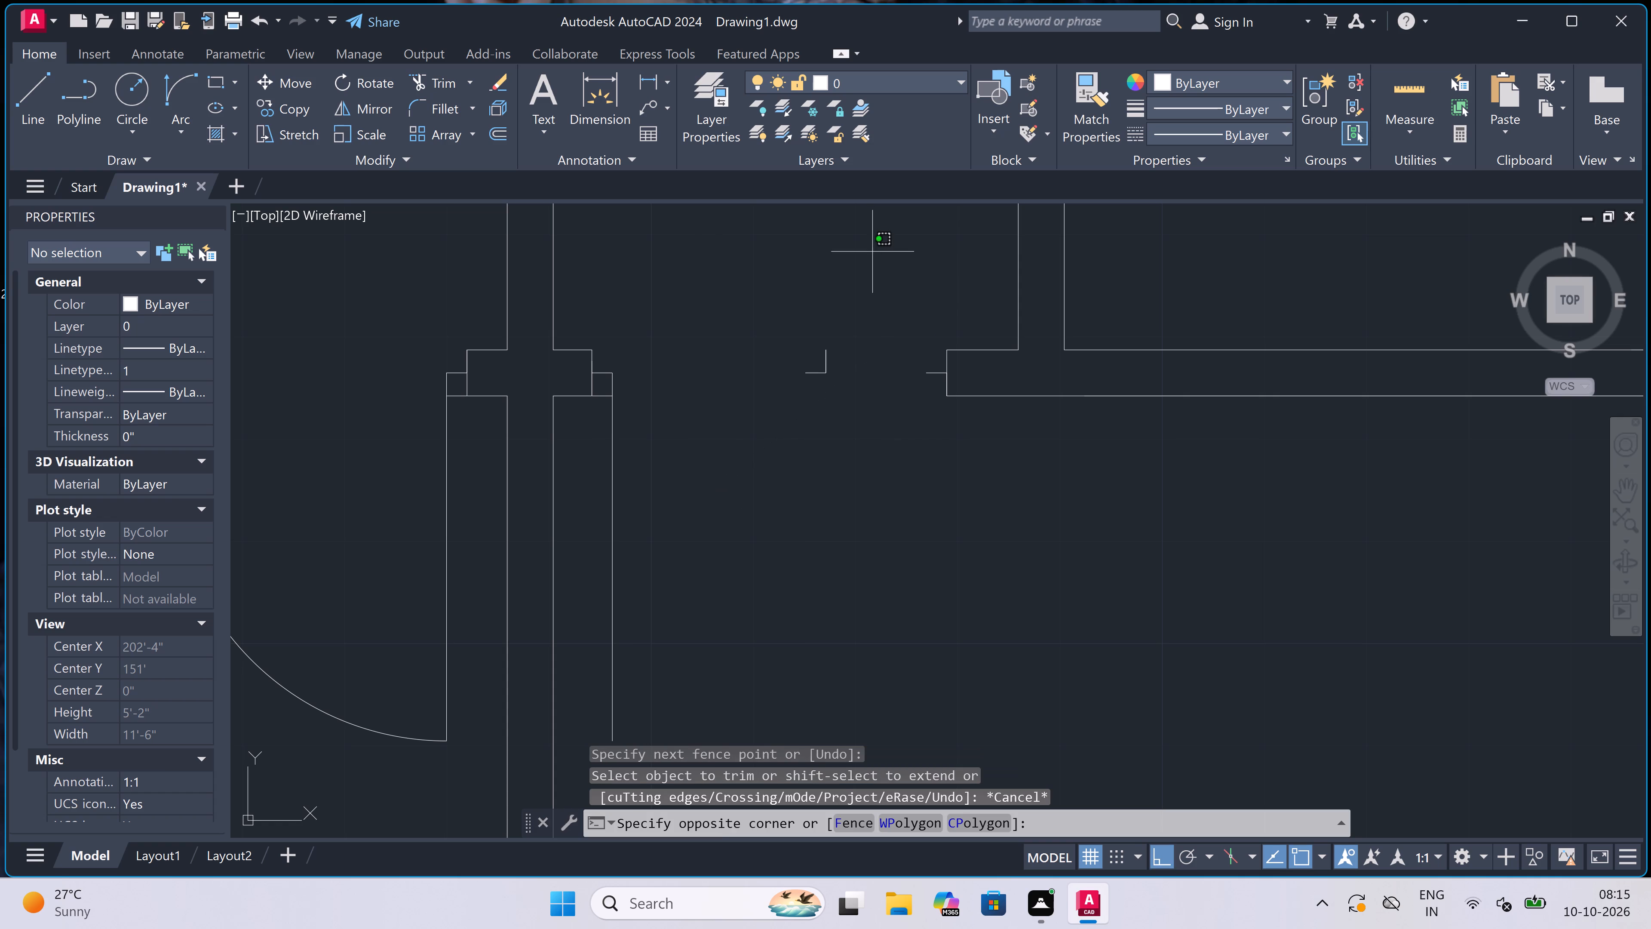
pyautogui.click(690, 584)
pyautogui.press('Delete')
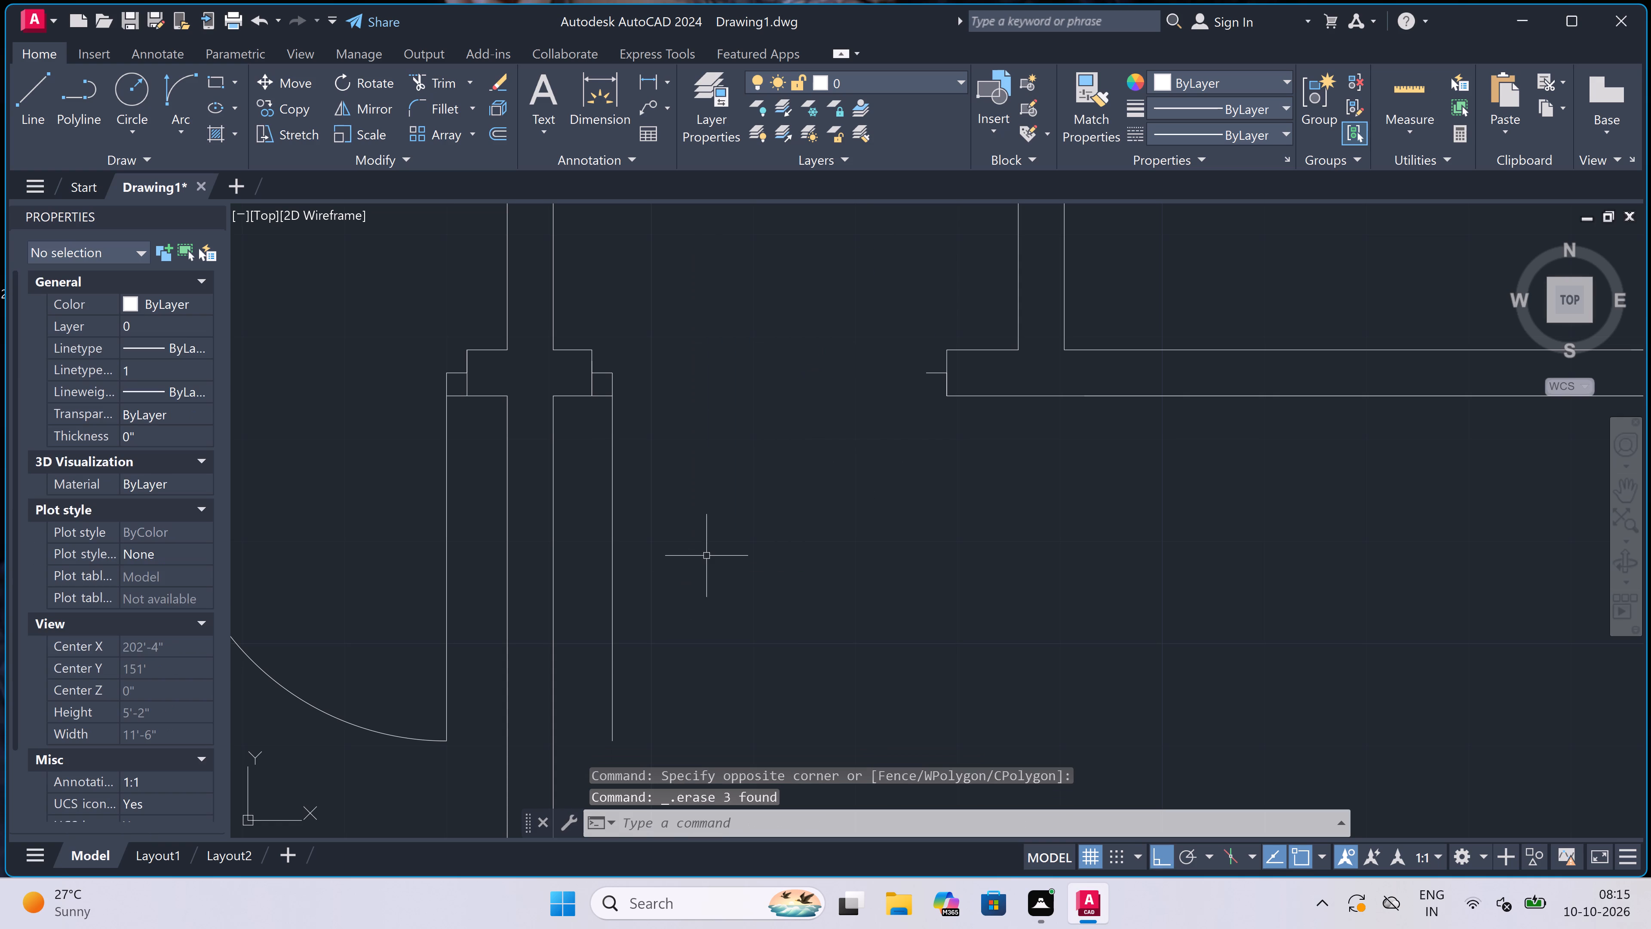
# Draw the right door's swing arc from the leaf's lower end to the new 2" jamb stub.
pyautogui.scroll(-1, 739, 506)
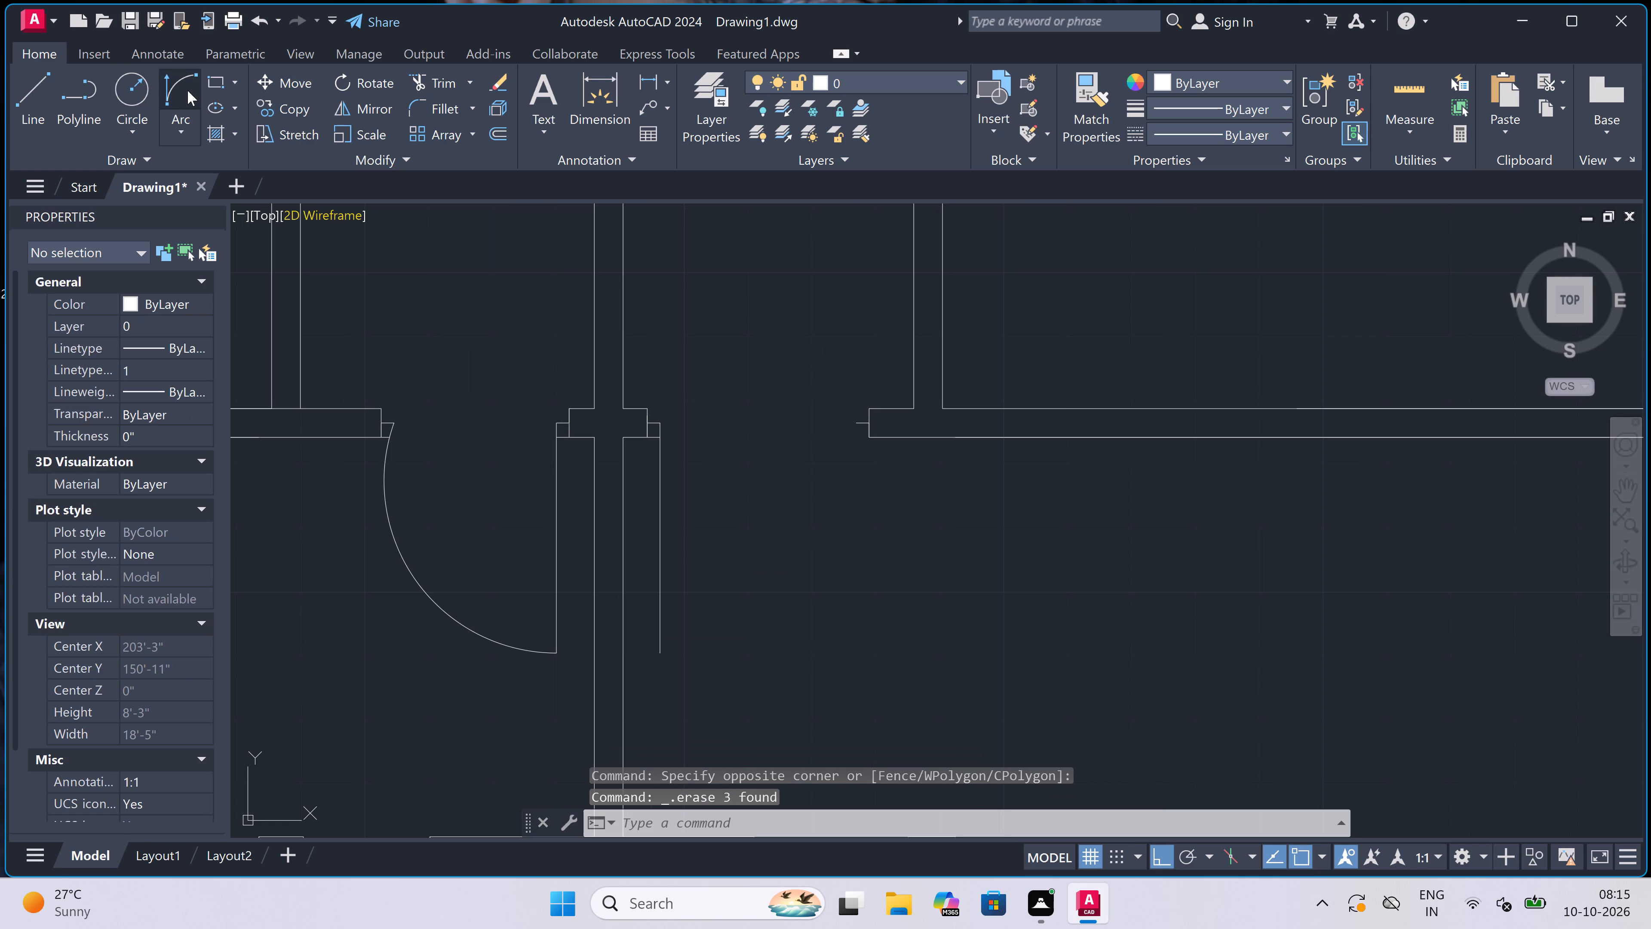
pyautogui.click(186, 90)
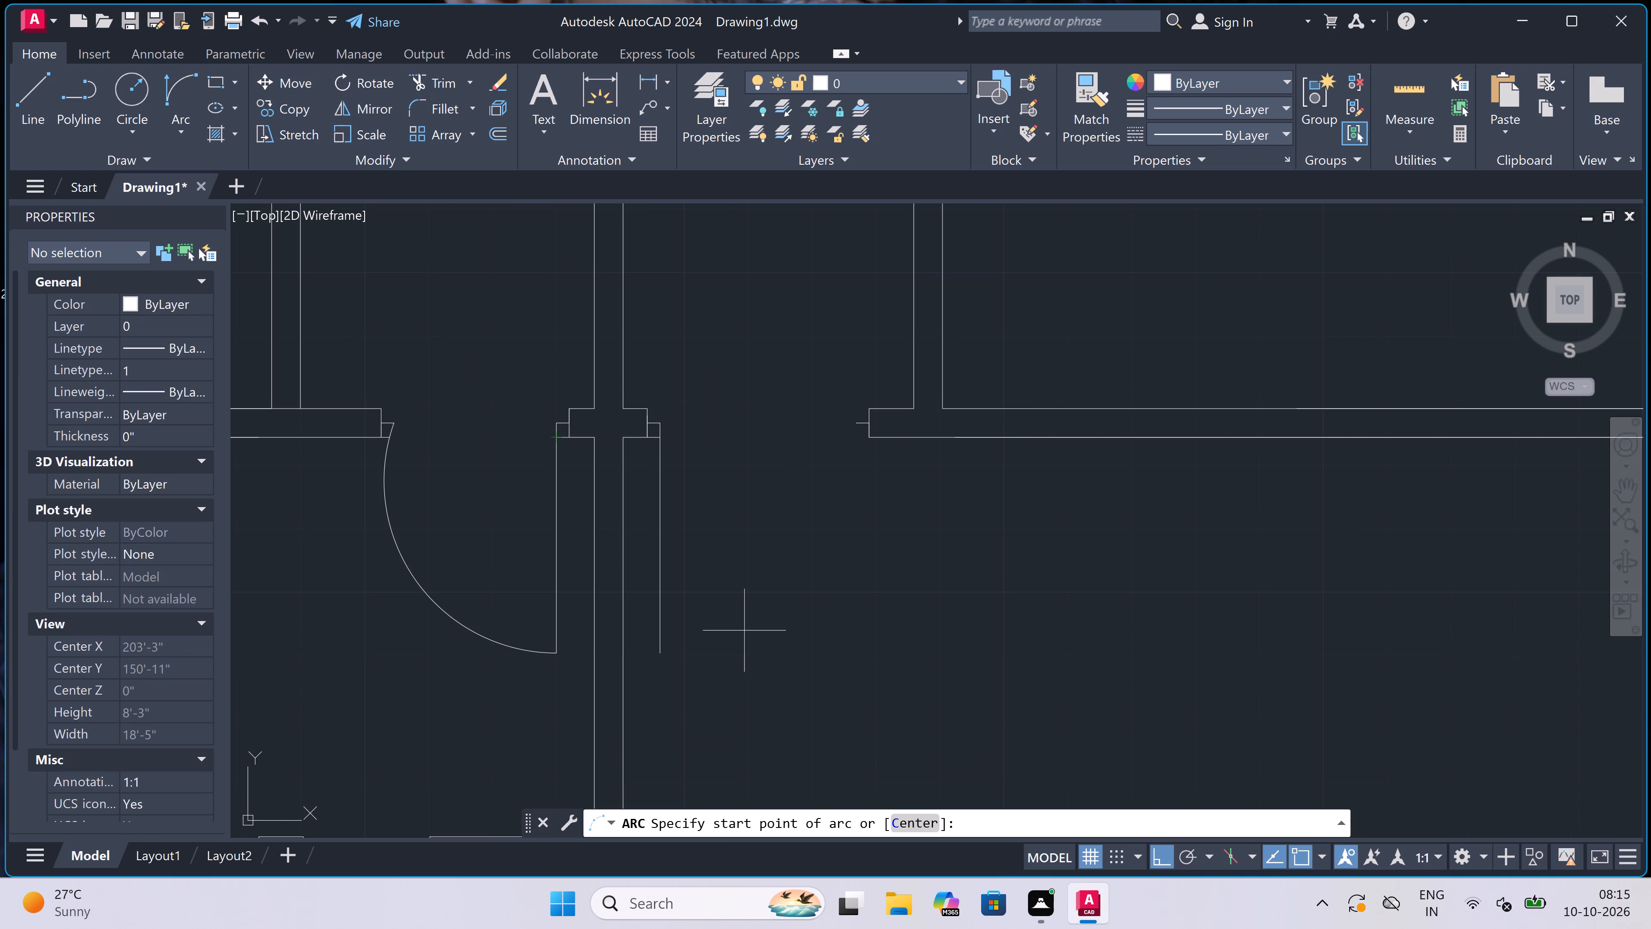
pyautogui.click(663, 647)
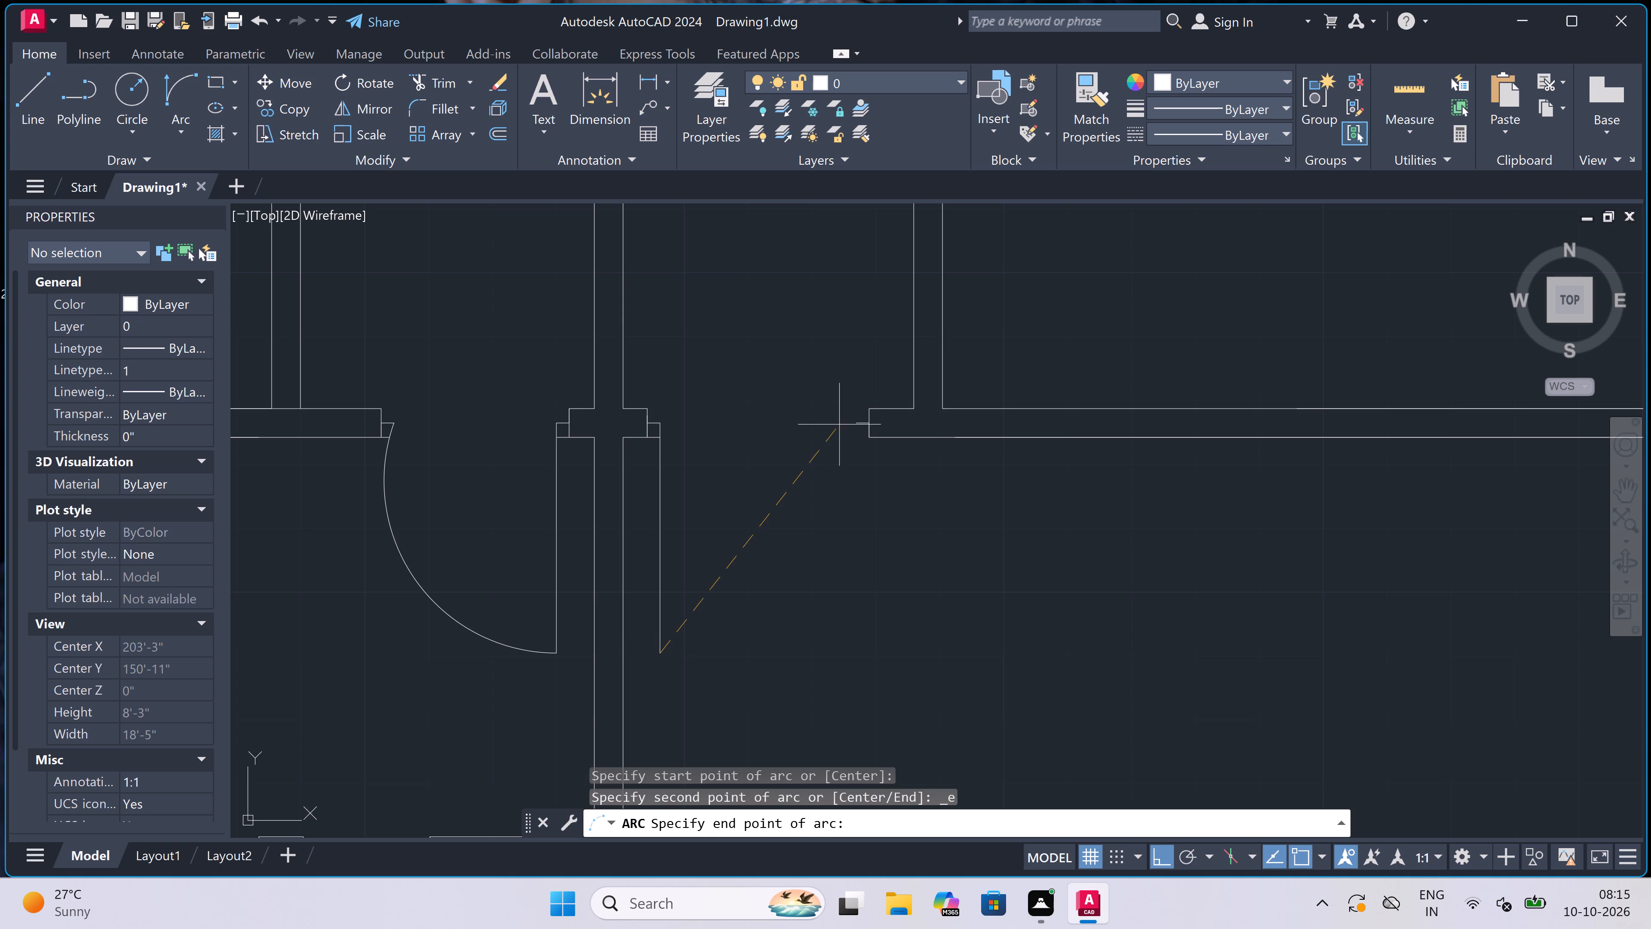
pyautogui.click(853, 417)
pyautogui.click(958, 541)
pyautogui.scroll(-2, 836, 456)
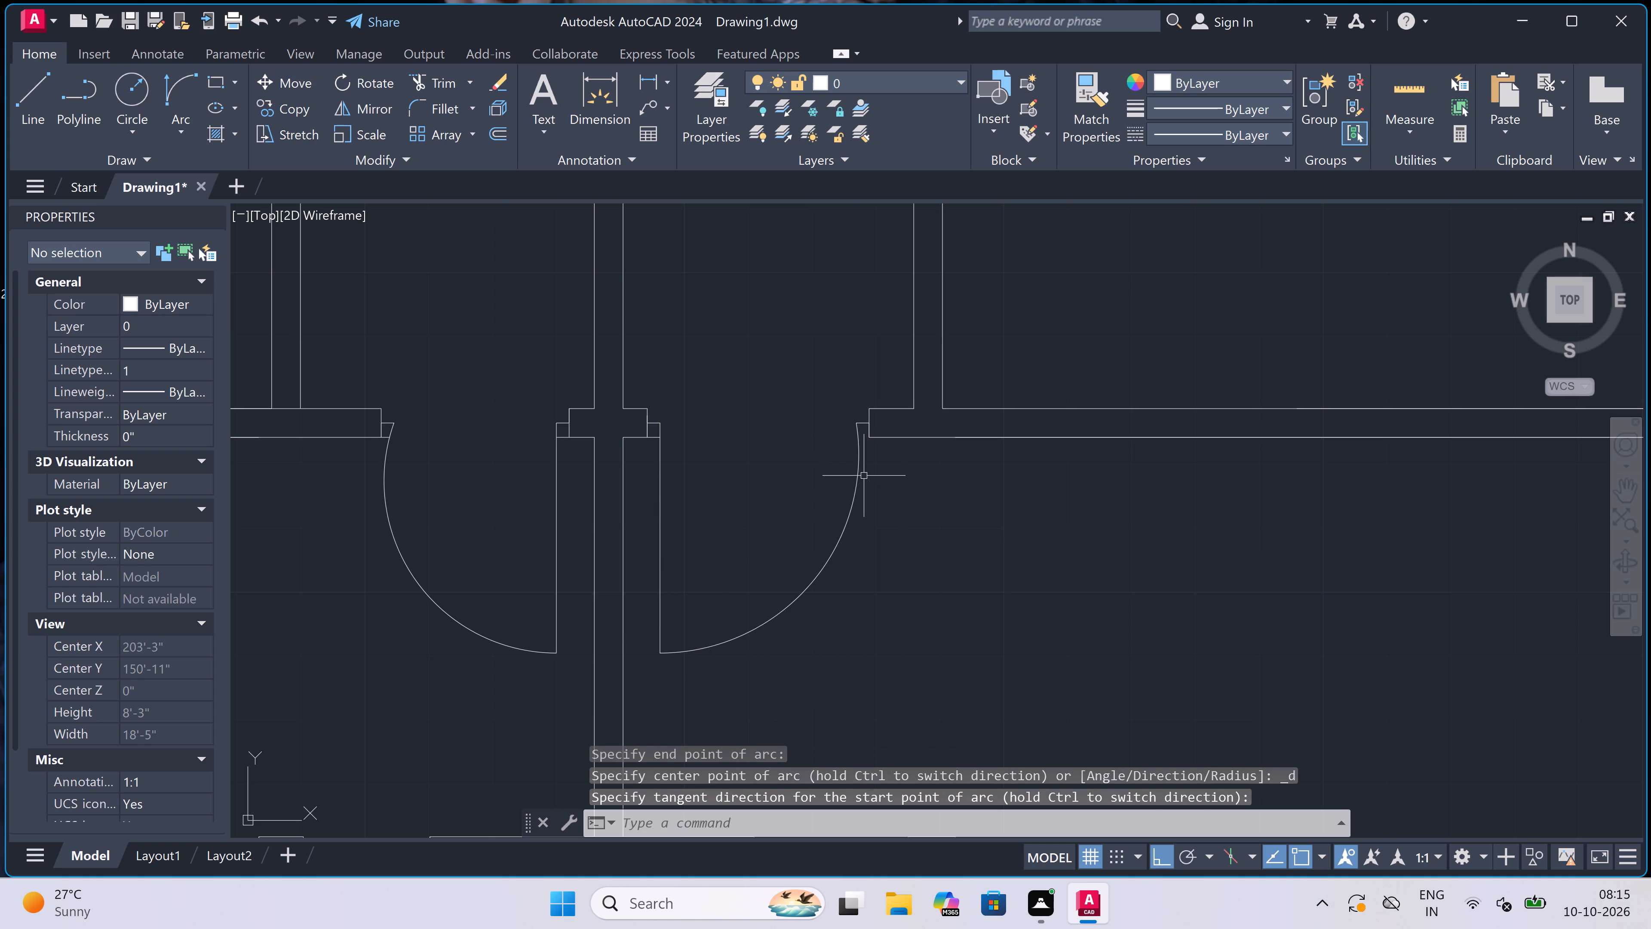
# Draw a jamb line across the lower horizontal wall, just left of the left partition, with a 2" stub pointing left from its middle.
pyautogui.scroll(-2, 836, 456)
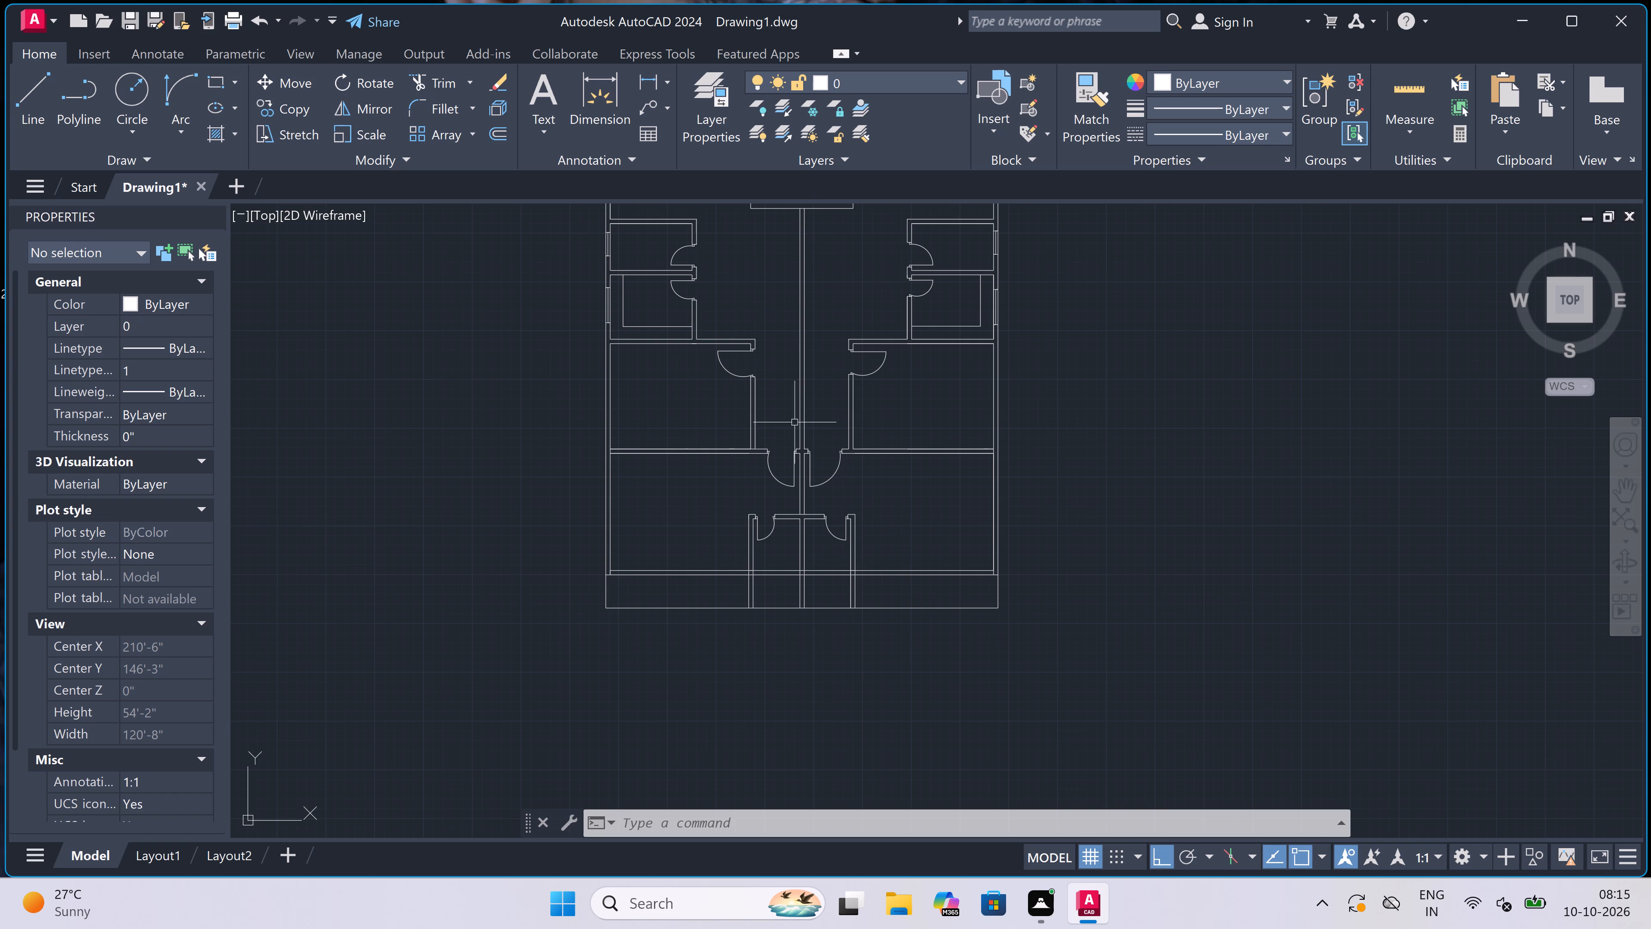
pyautogui.scroll(3, 795, 569)
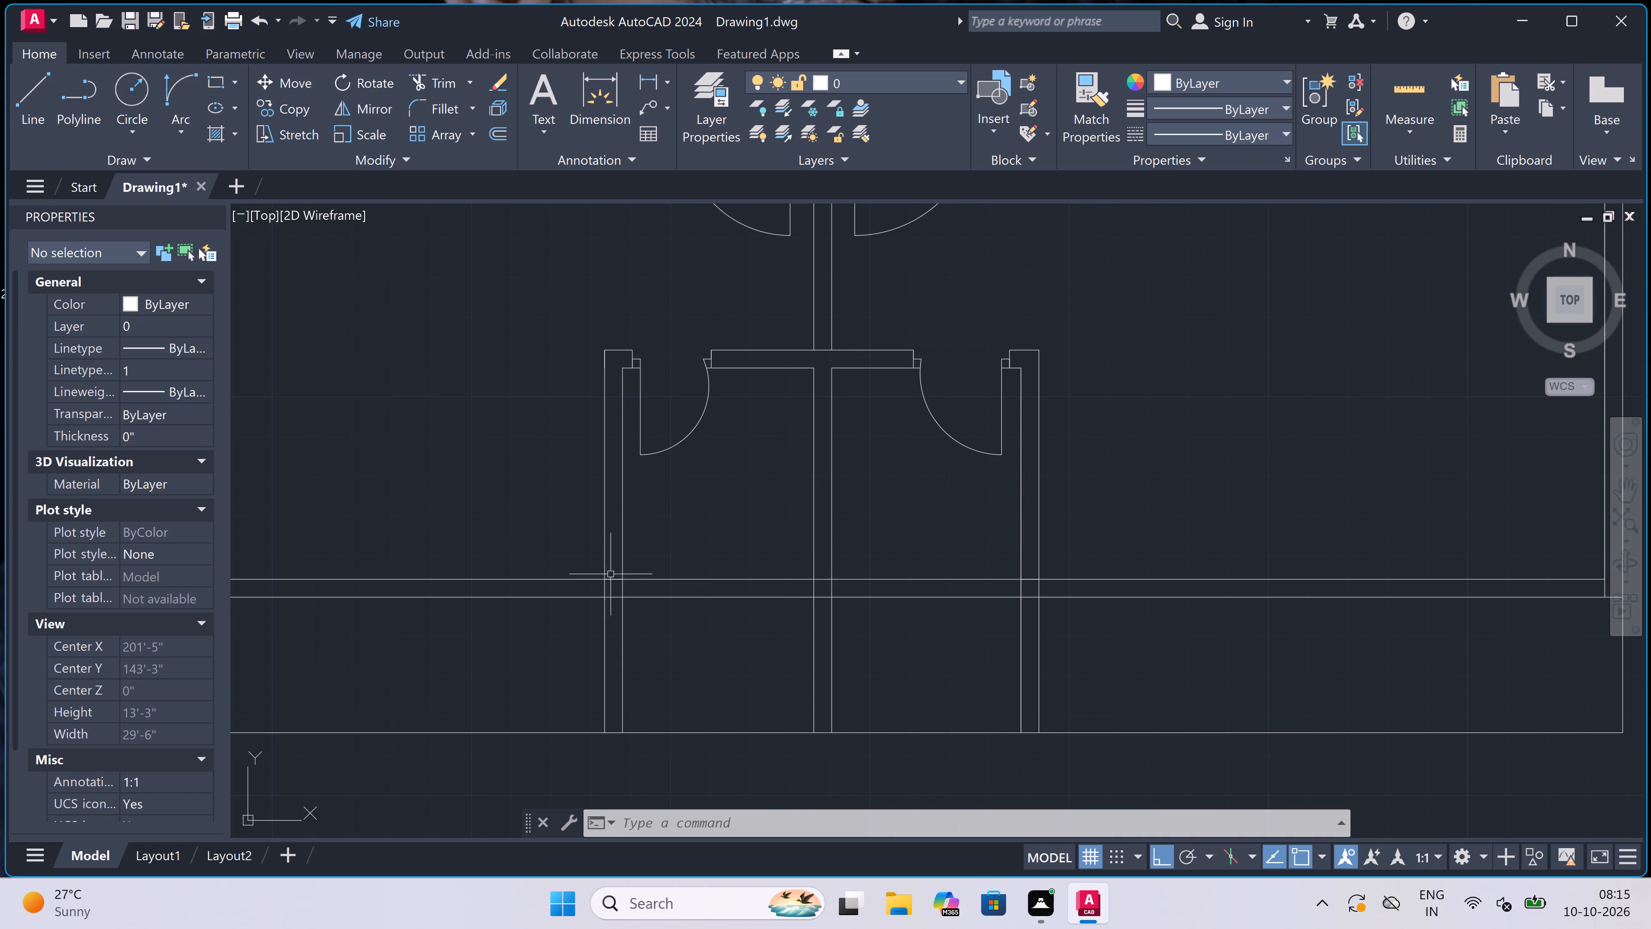
pyautogui.scroll(1, 600, 581)
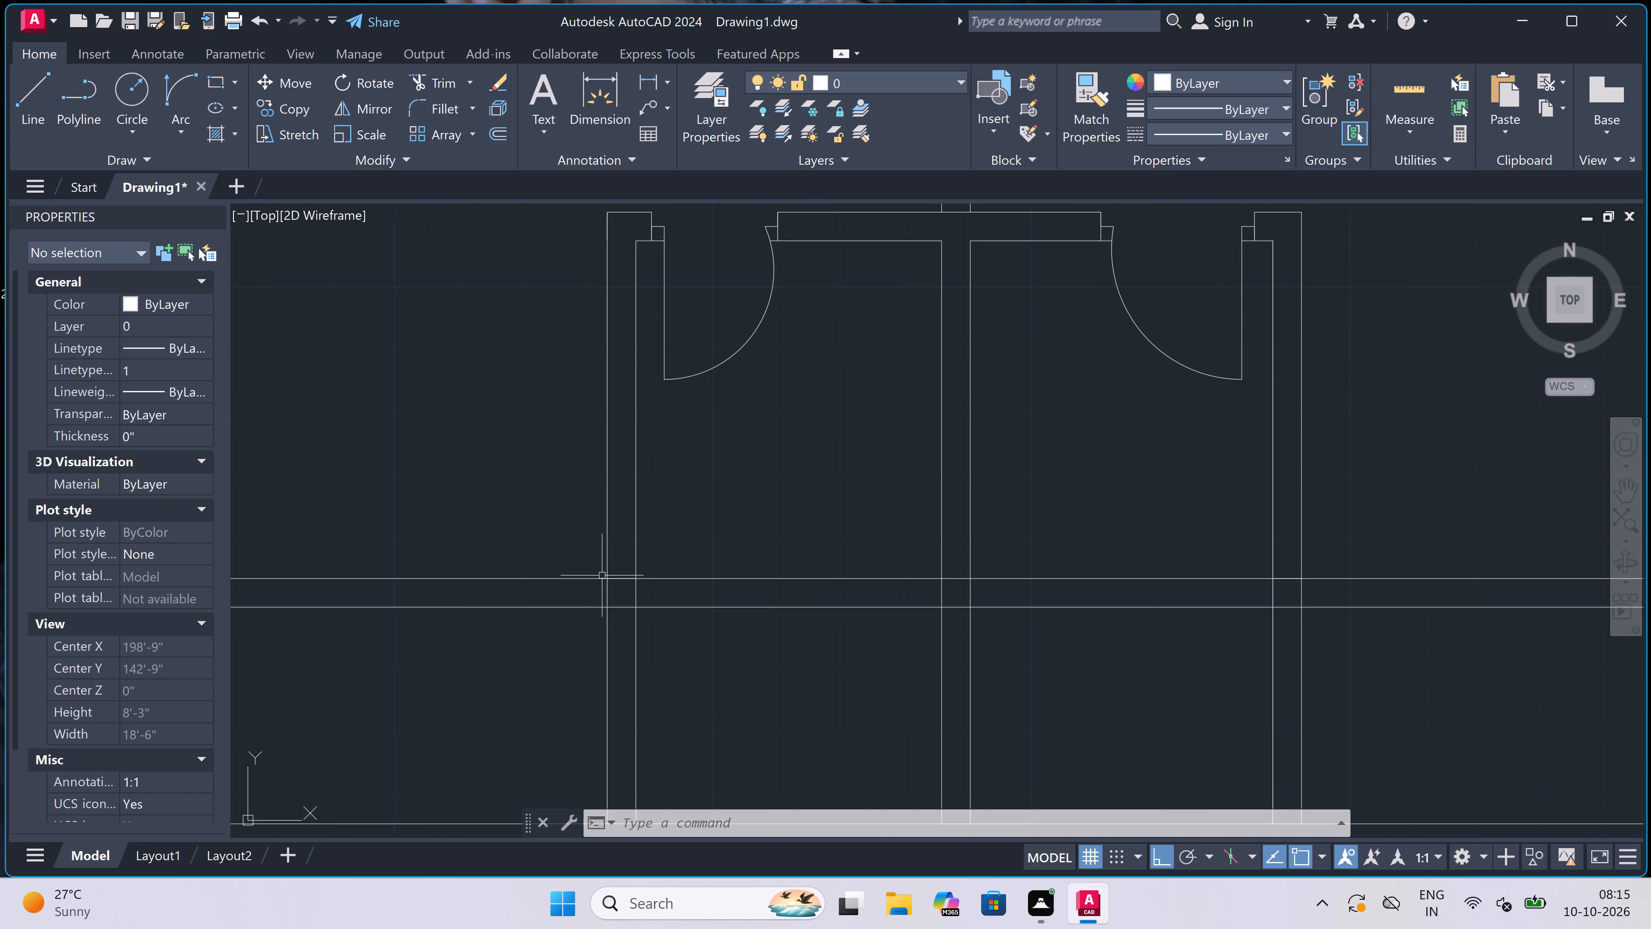
pyautogui.press('l')
pyautogui.press('space')
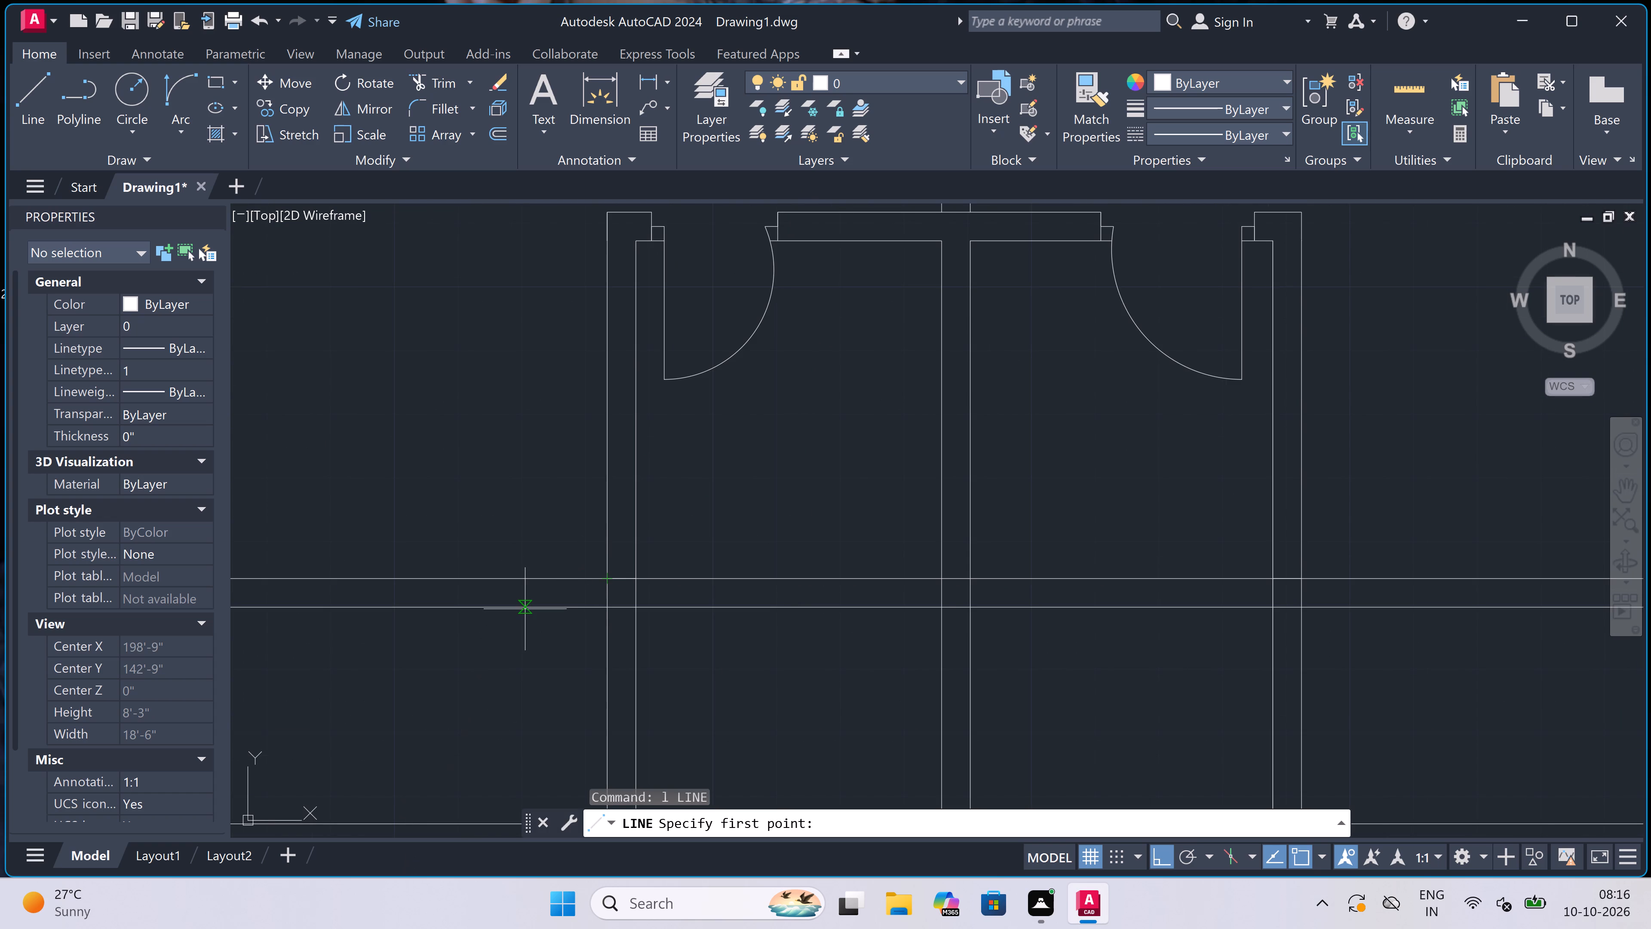
pyautogui.scroll(1, 525, 609)
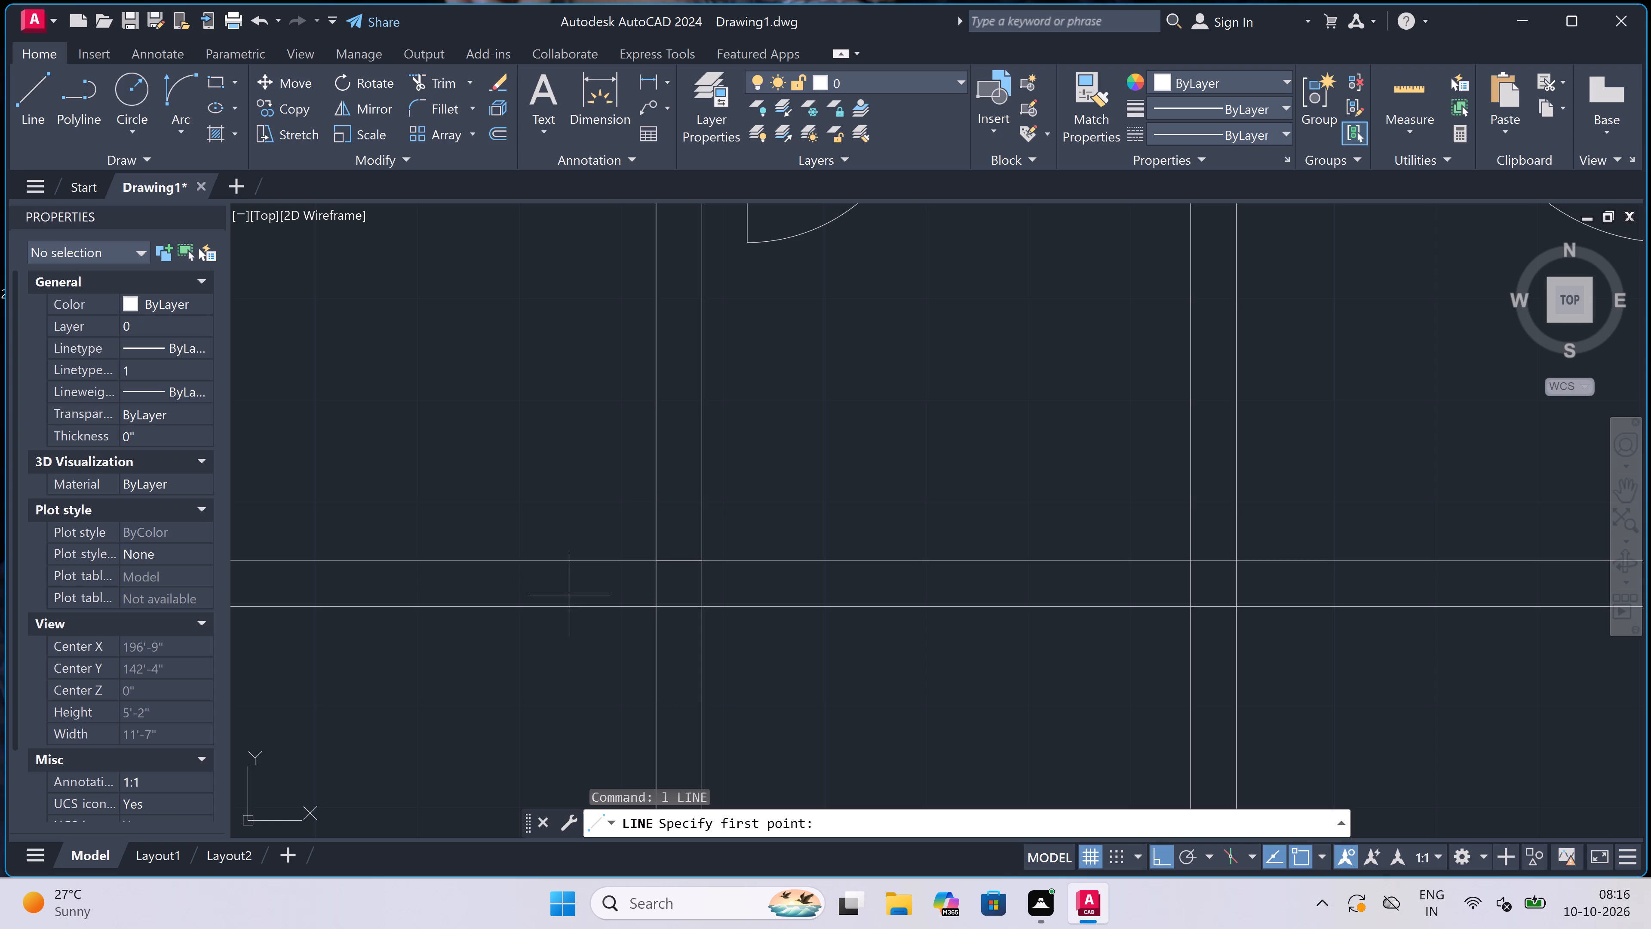
pyautogui.doubleClick(595, 600)
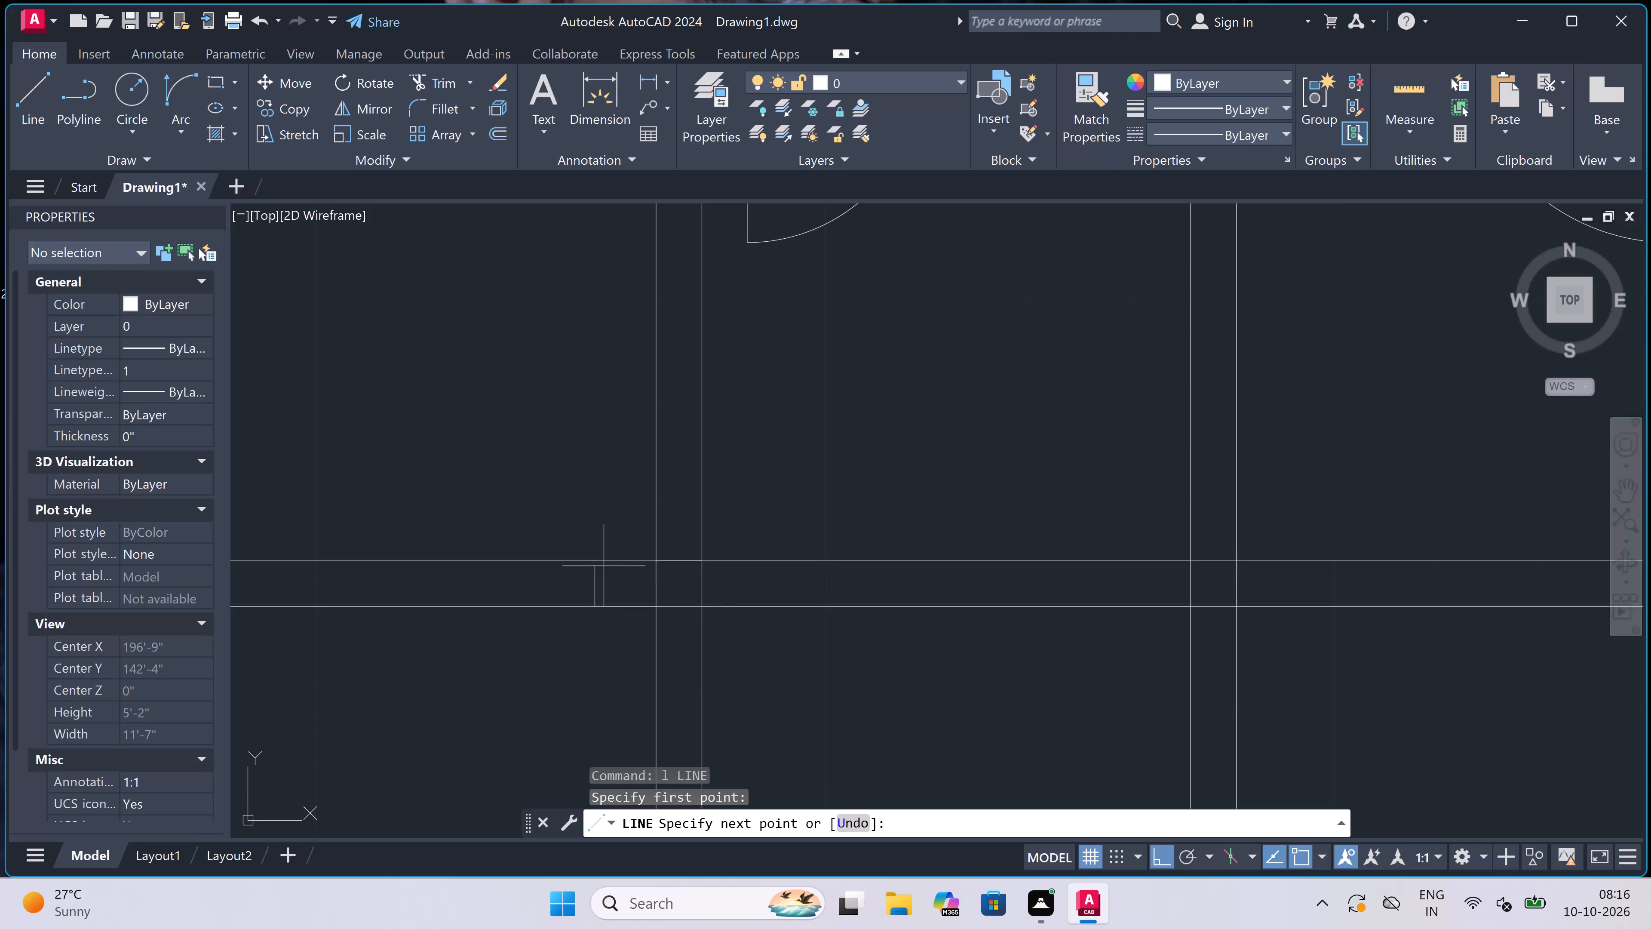
pyautogui.click(604, 557)
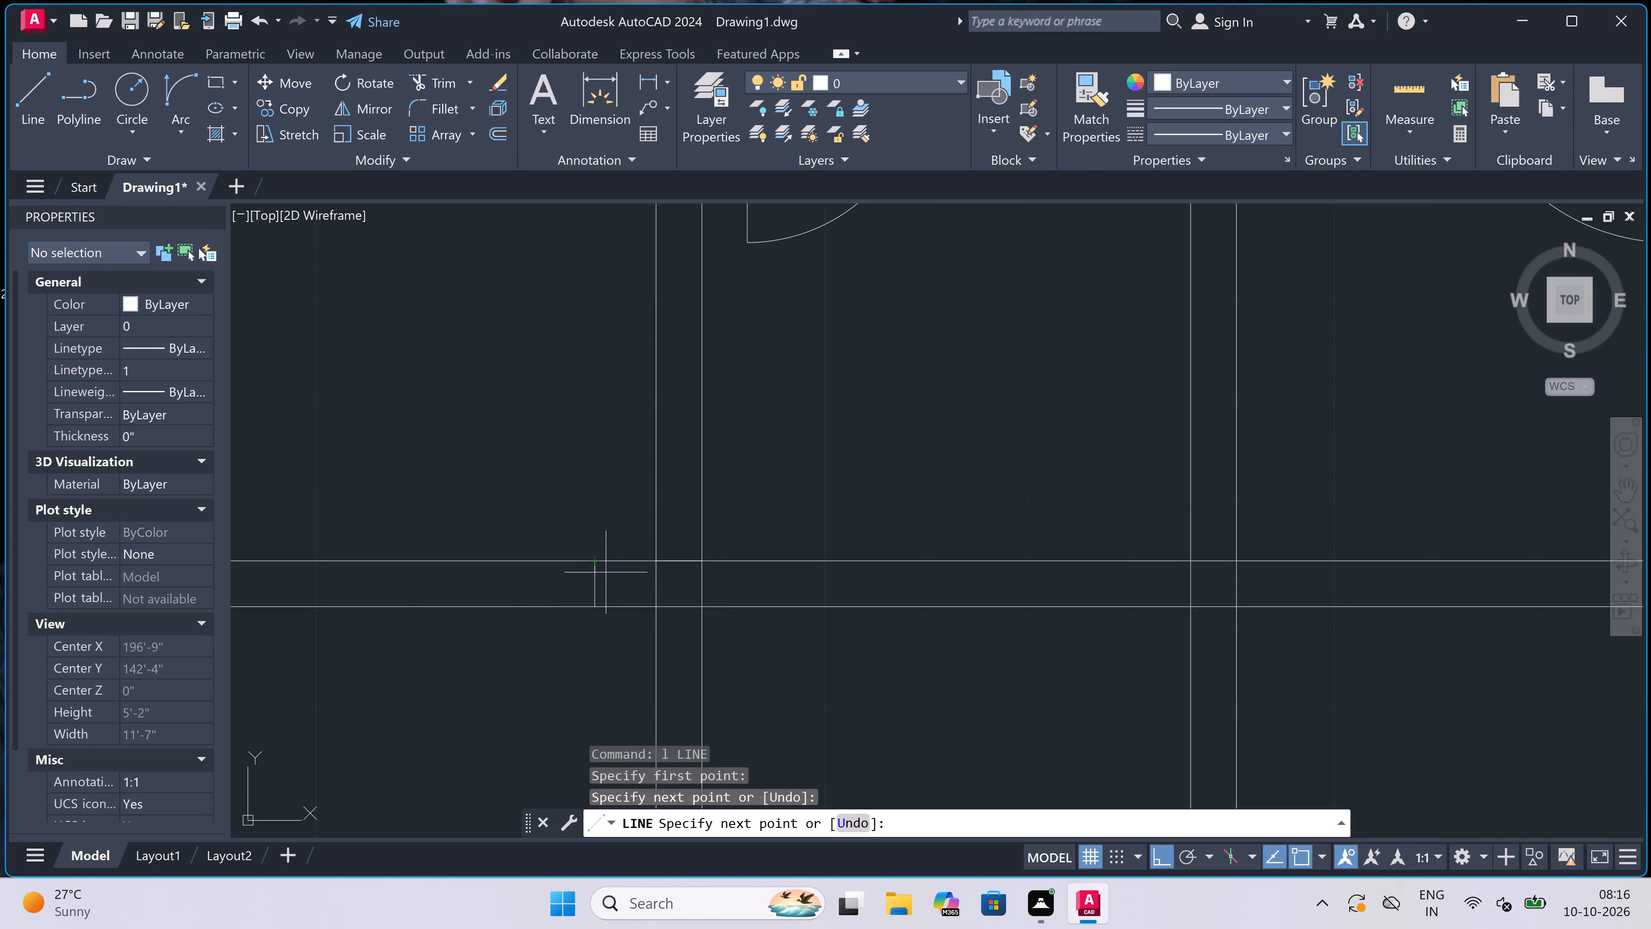
pyautogui.doubleClick(600, 586)
pyautogui.write('2"')
pyautogui.press('space')
# Draw a 2' door leaf straight down from the end of the 2" stub.
pyautogui.press('2')
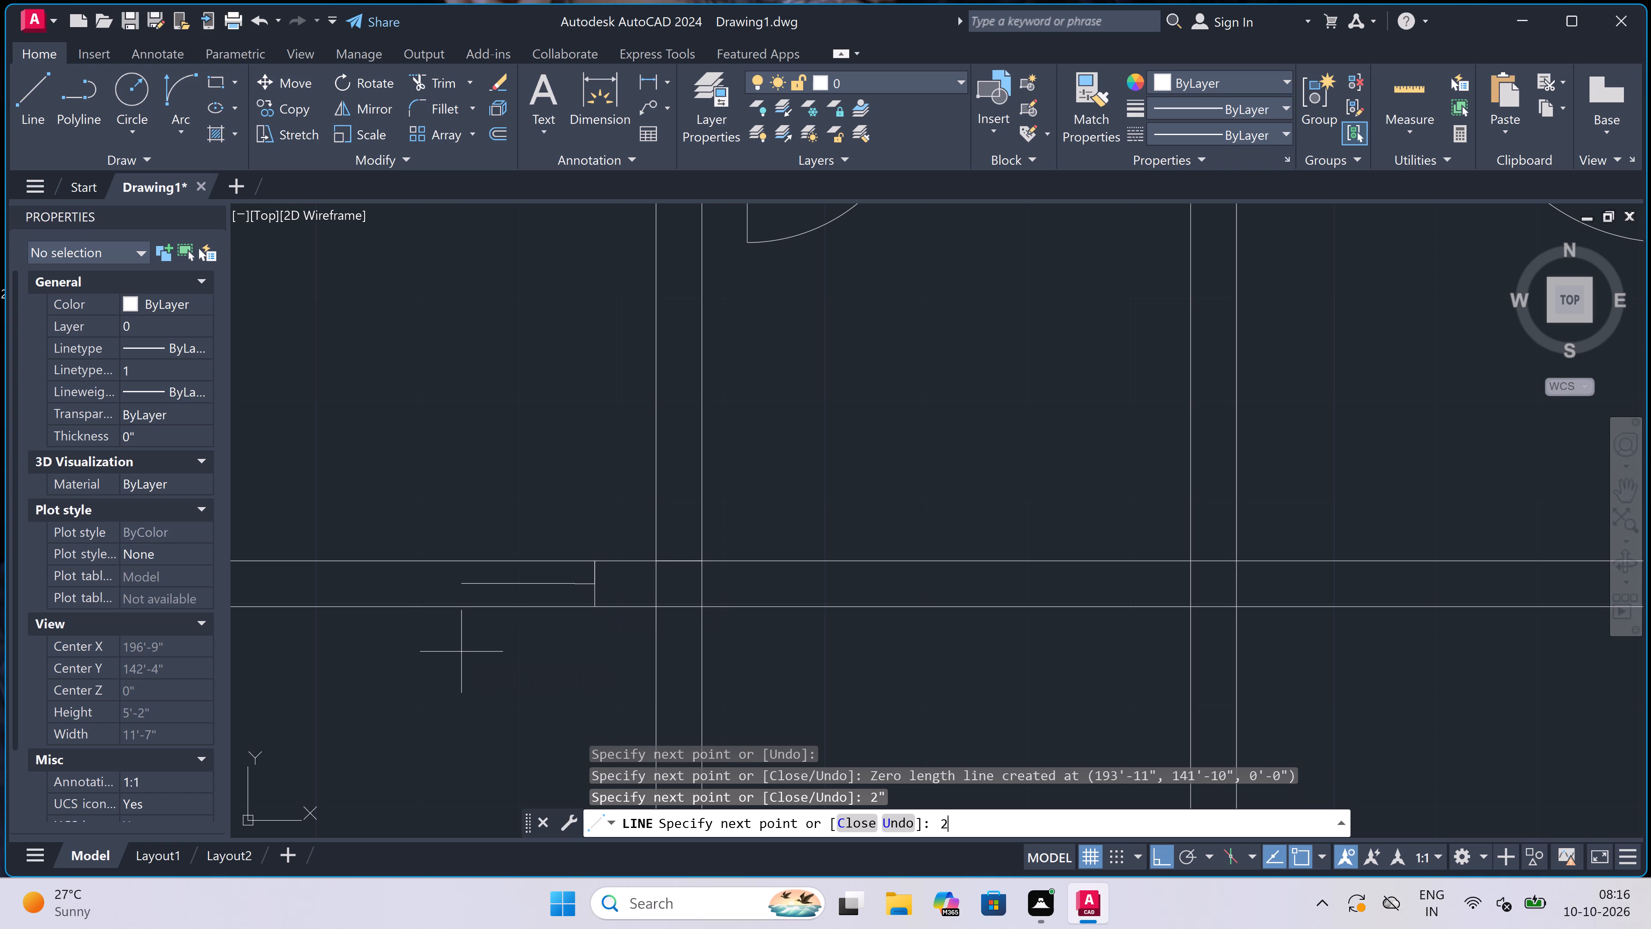
pyautogui.write("'")
pyautogui.press('space')
pyautogui.hotkey('ctrl', 'z')
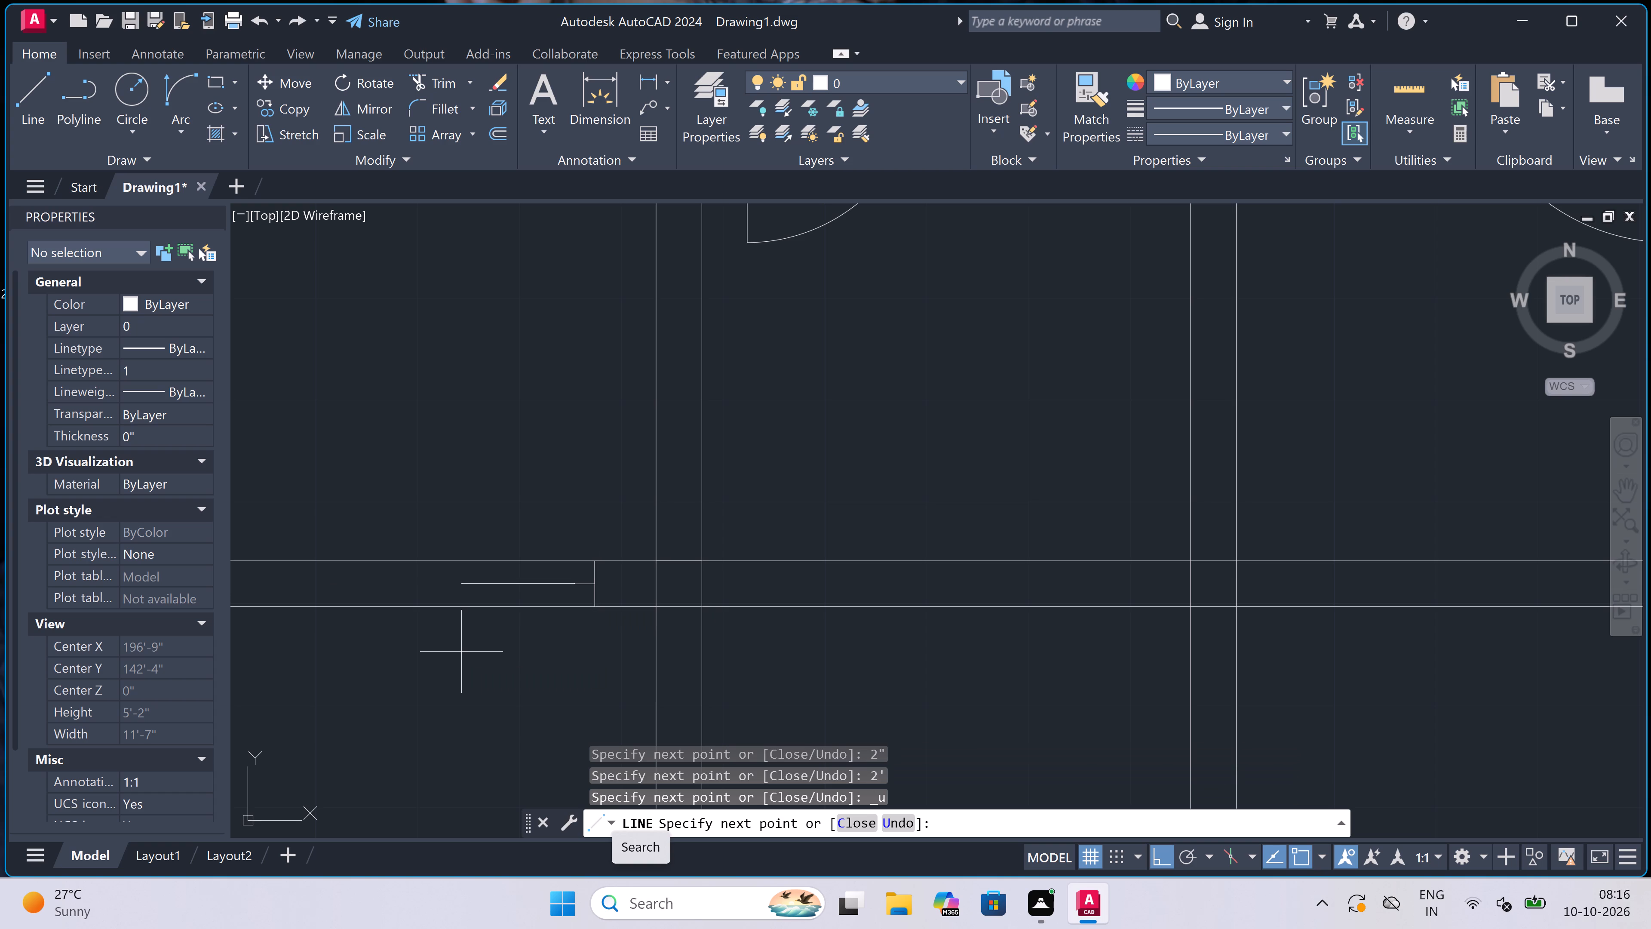
pyautogui.scroll(-4, 745, 336)
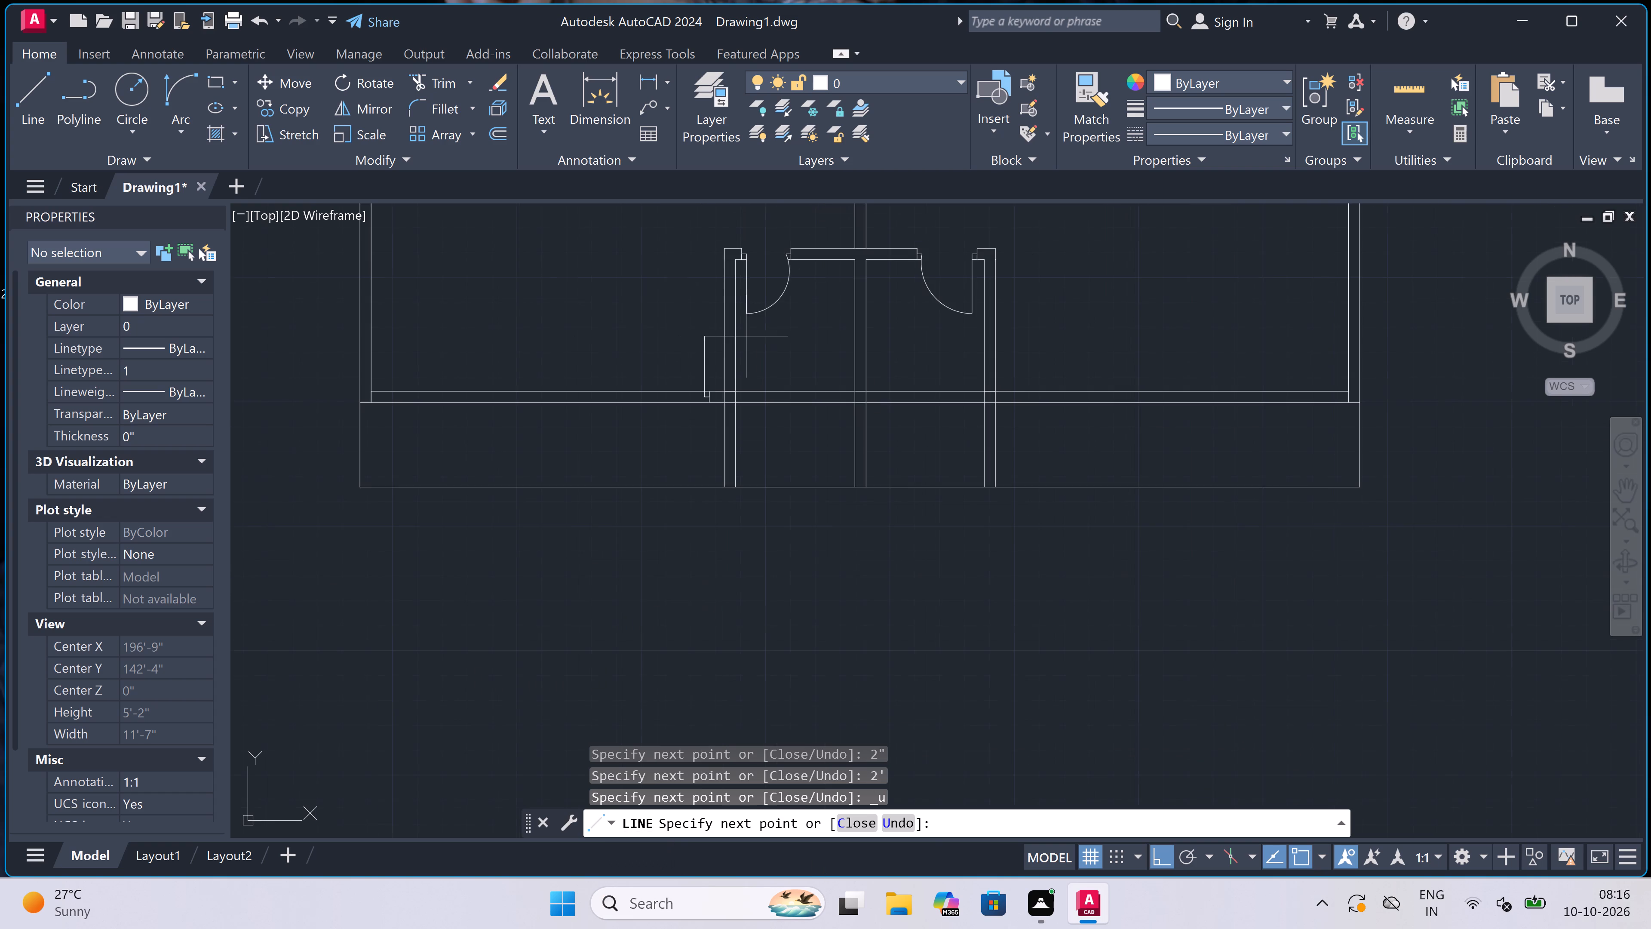
pyautogui.scroll(3, 732, 374)
pyautogui.scroll(-1, 732, 374)
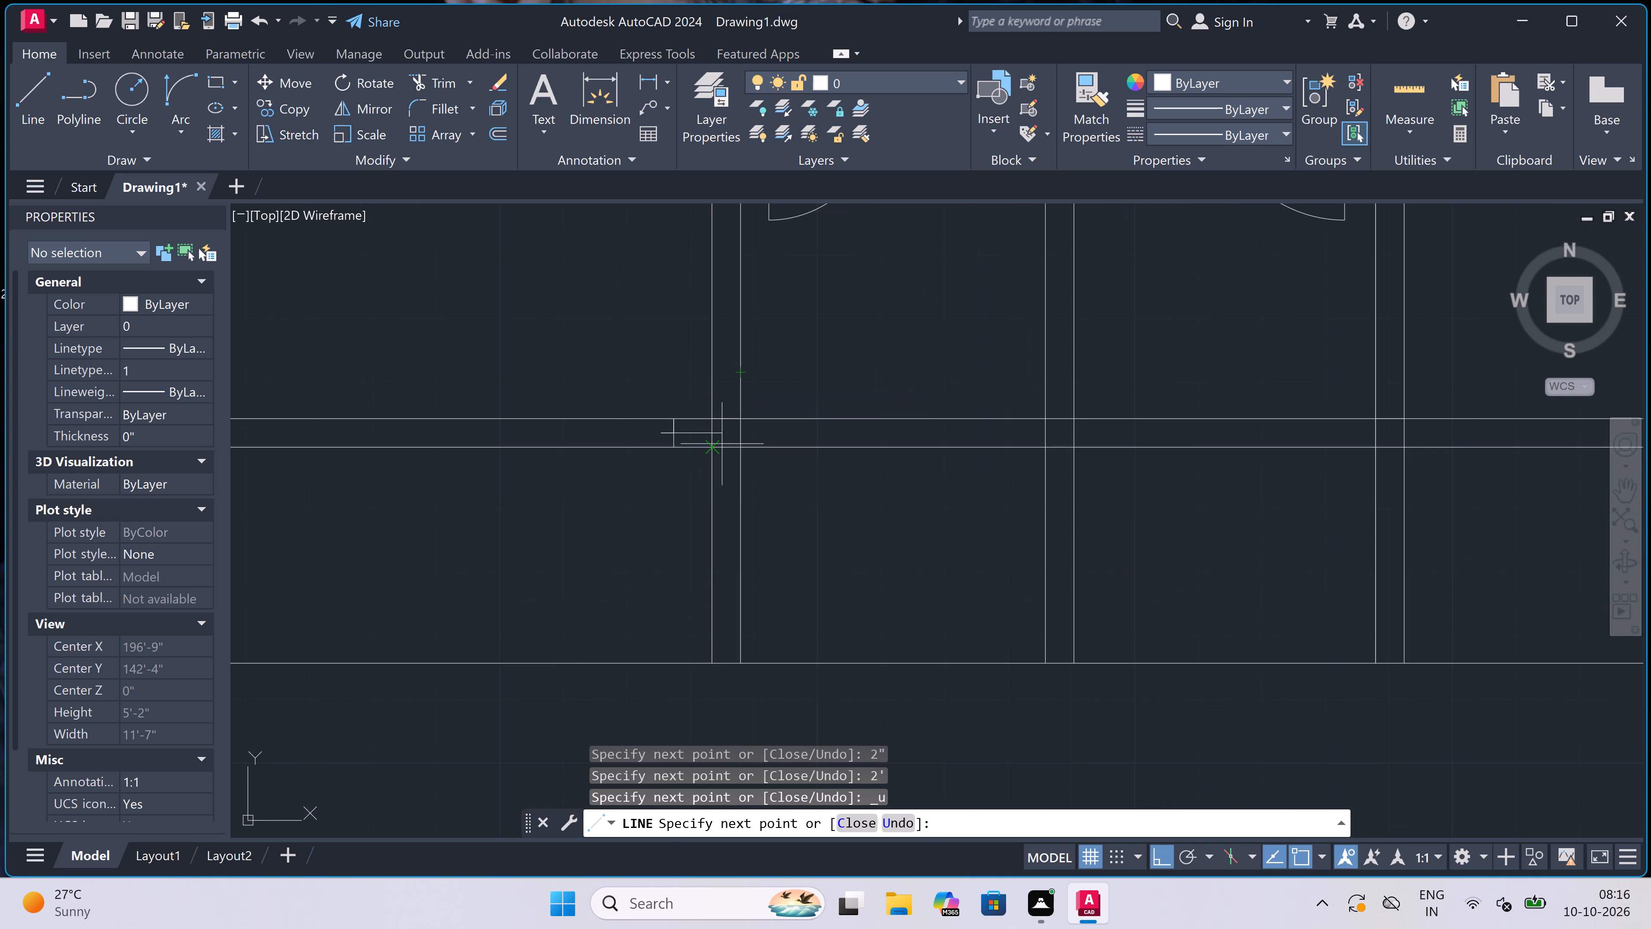
pyautogui.scroll(2, 705, 474)
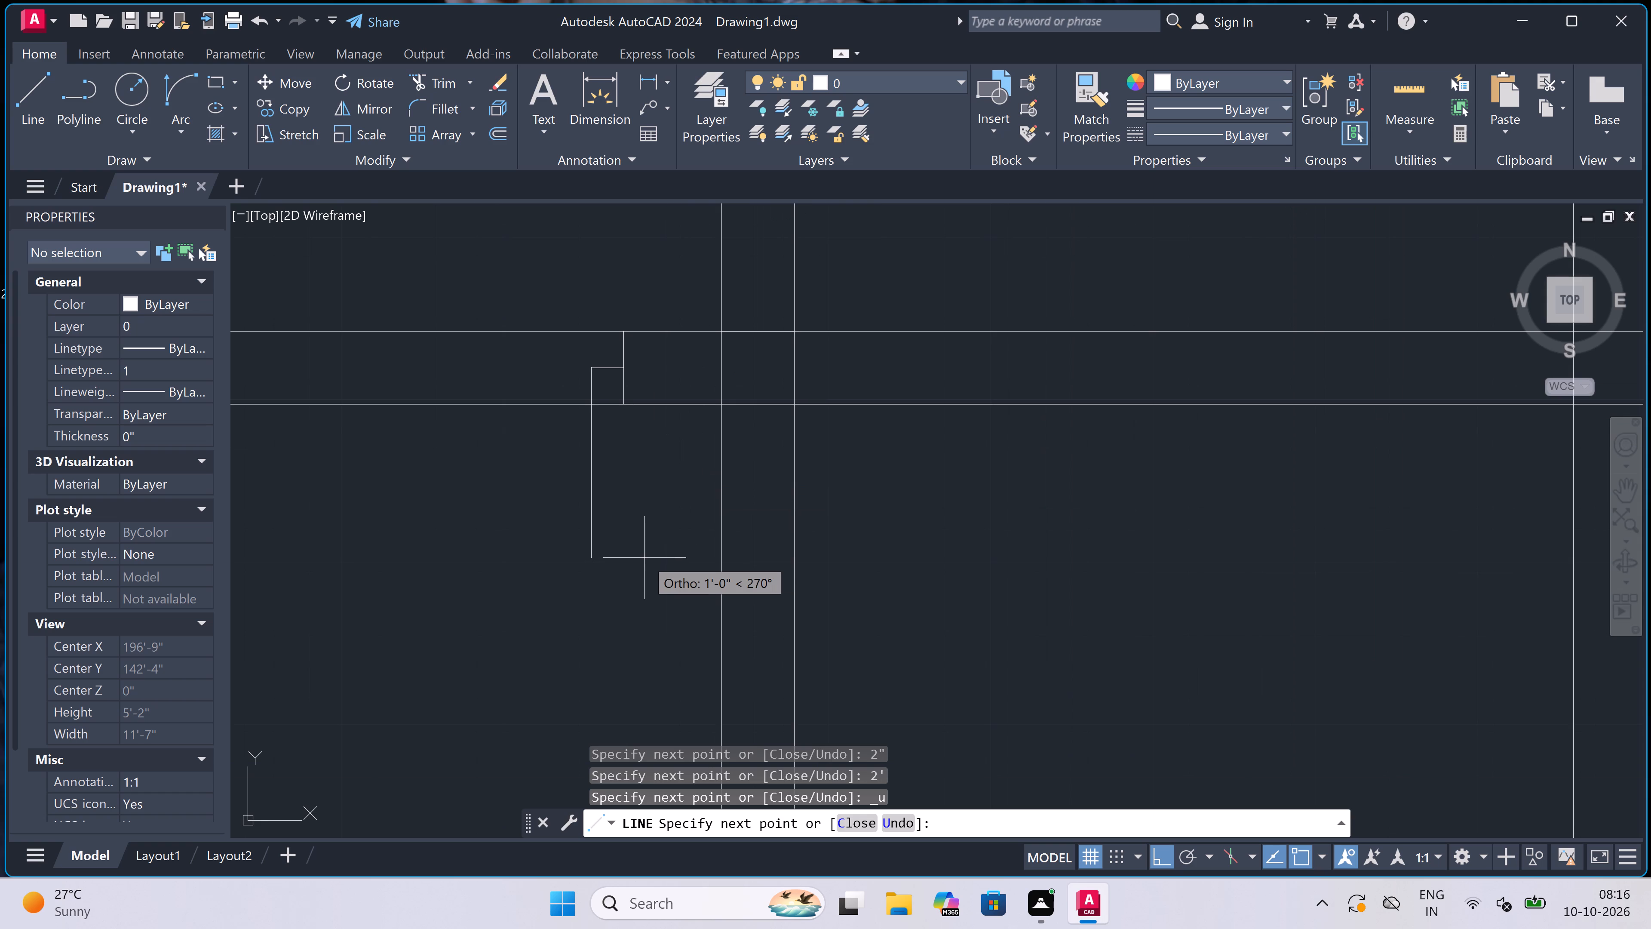
pyautogui.write("2'")
pyautogui.press('space')
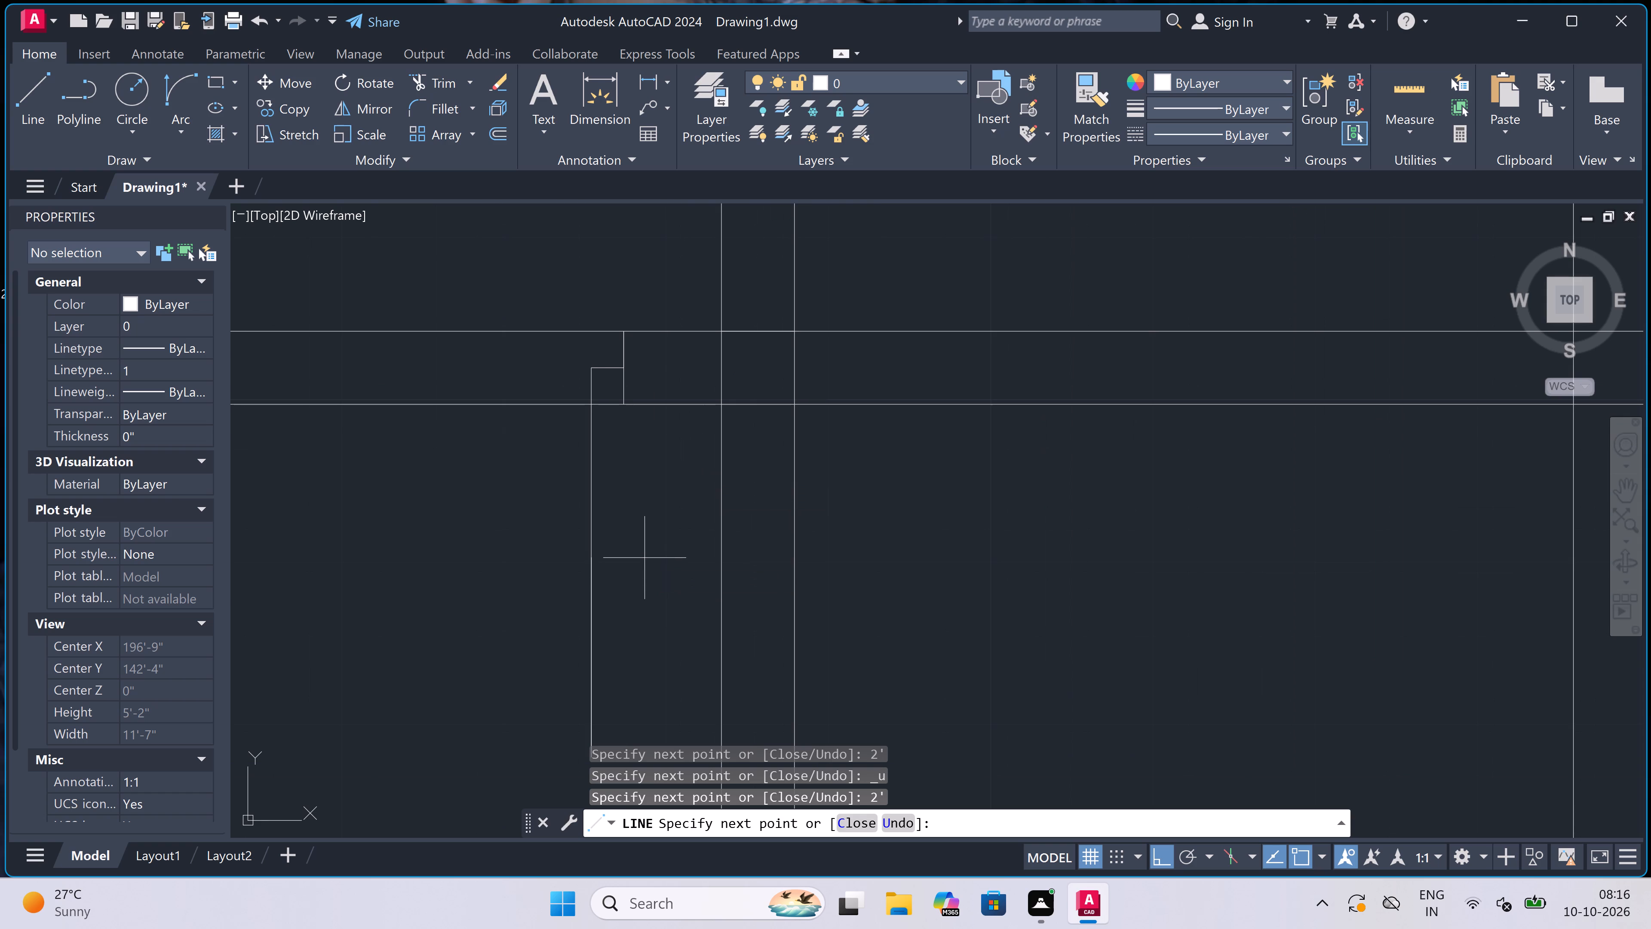
pyautogui.press('Escape')
# Draw the opposite jamb line across the wall left of the door leaf, with a 2" stub towards the opening.
pyautogui.press('space')
pyautogui.scroll(-2, 649, 372)
pyautogui.scroll(1, 452, 392)
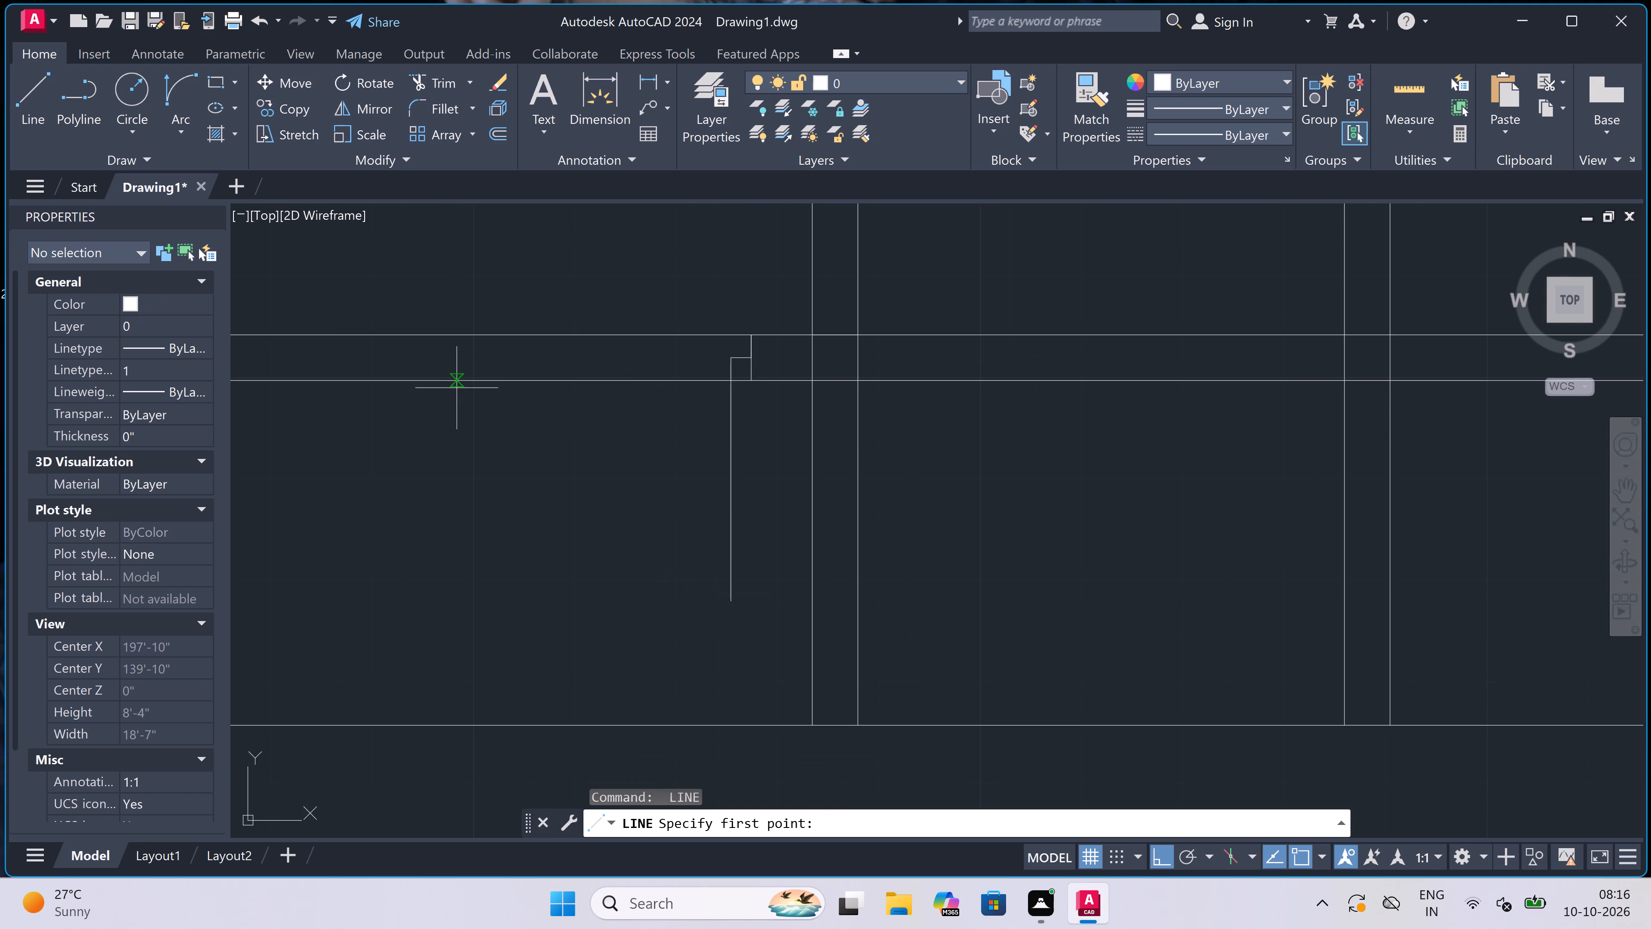
pyautogui.click(540, 378)
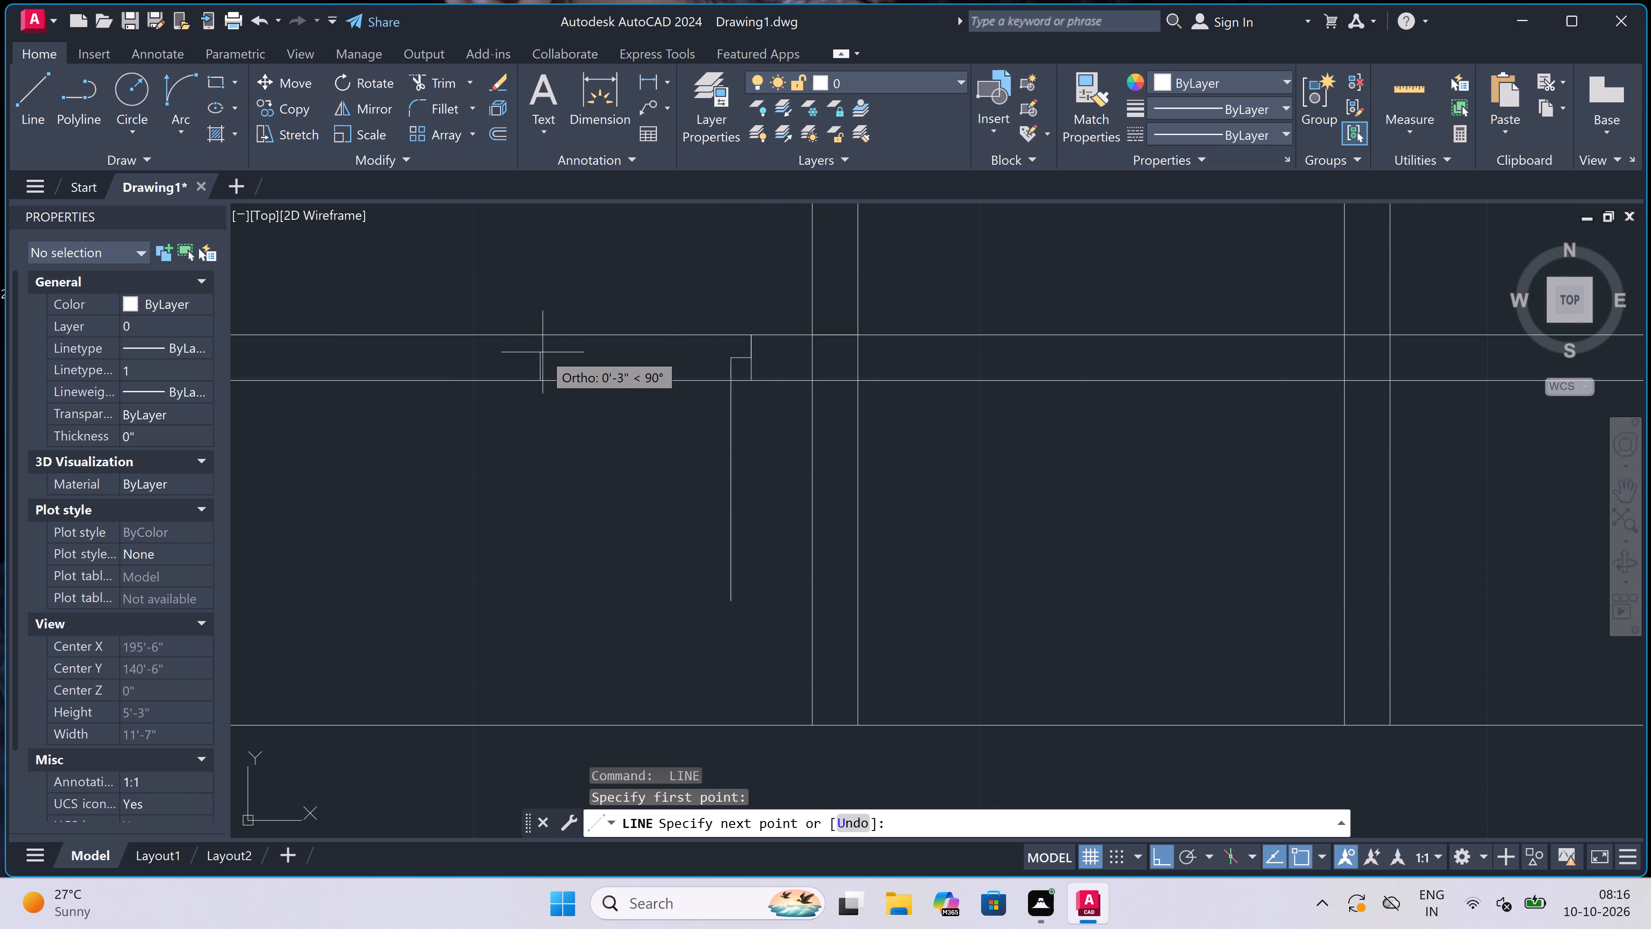
pyautogui.click(542, 341)
pyautogui.click(549, 358)
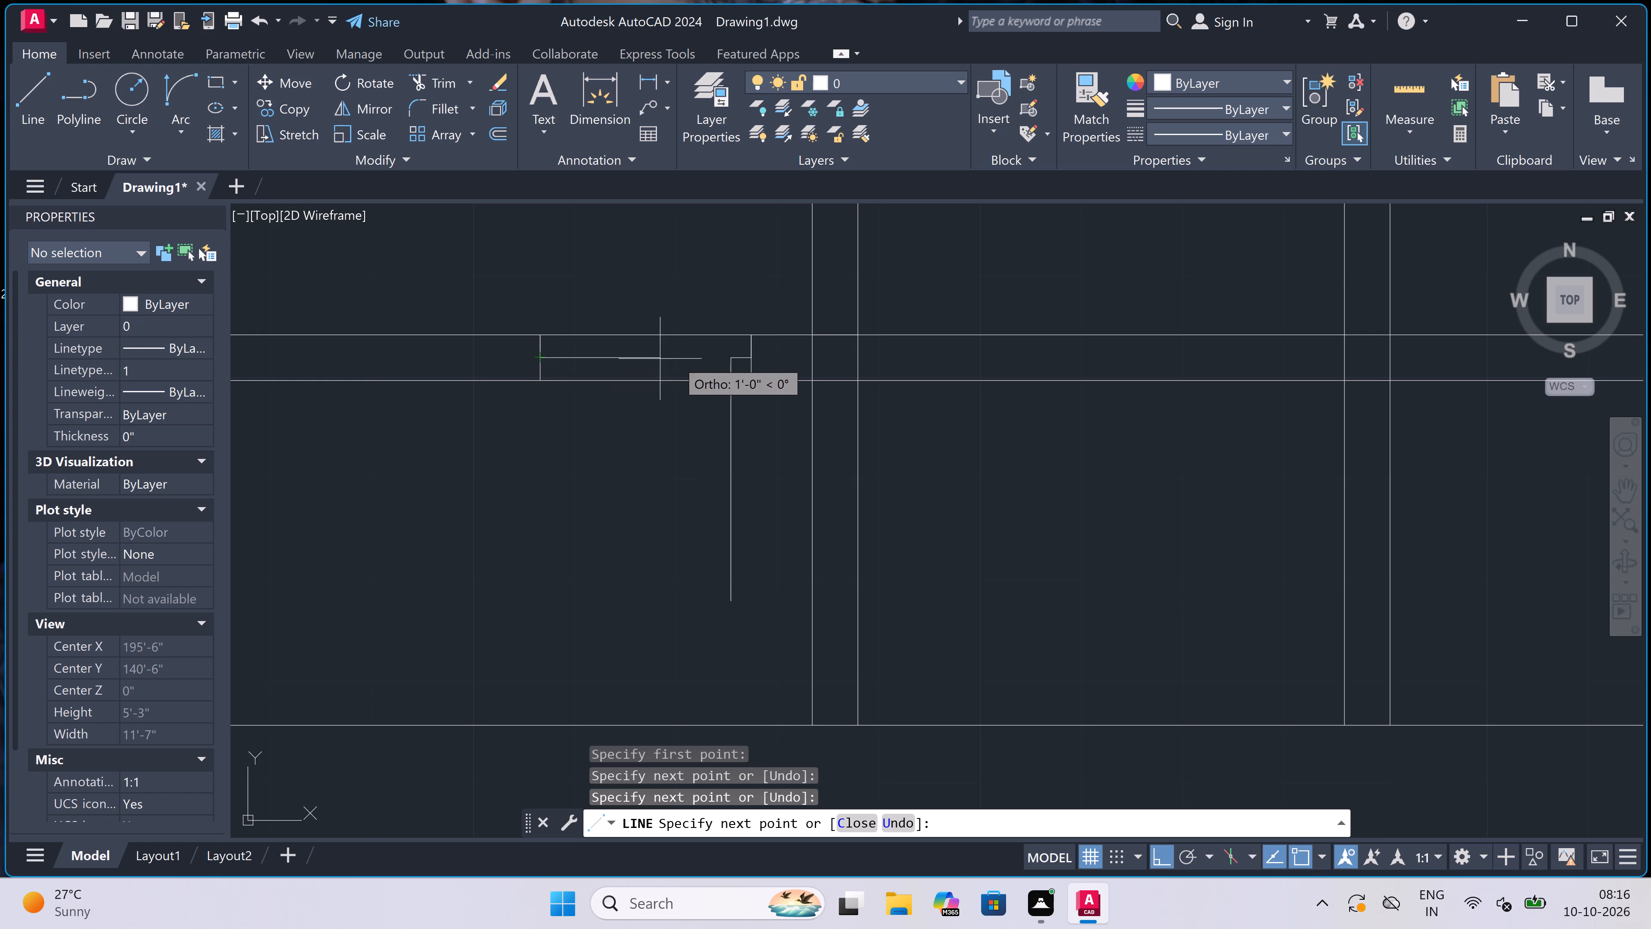
pyautogui.press('2')
pyautogui.write('"')
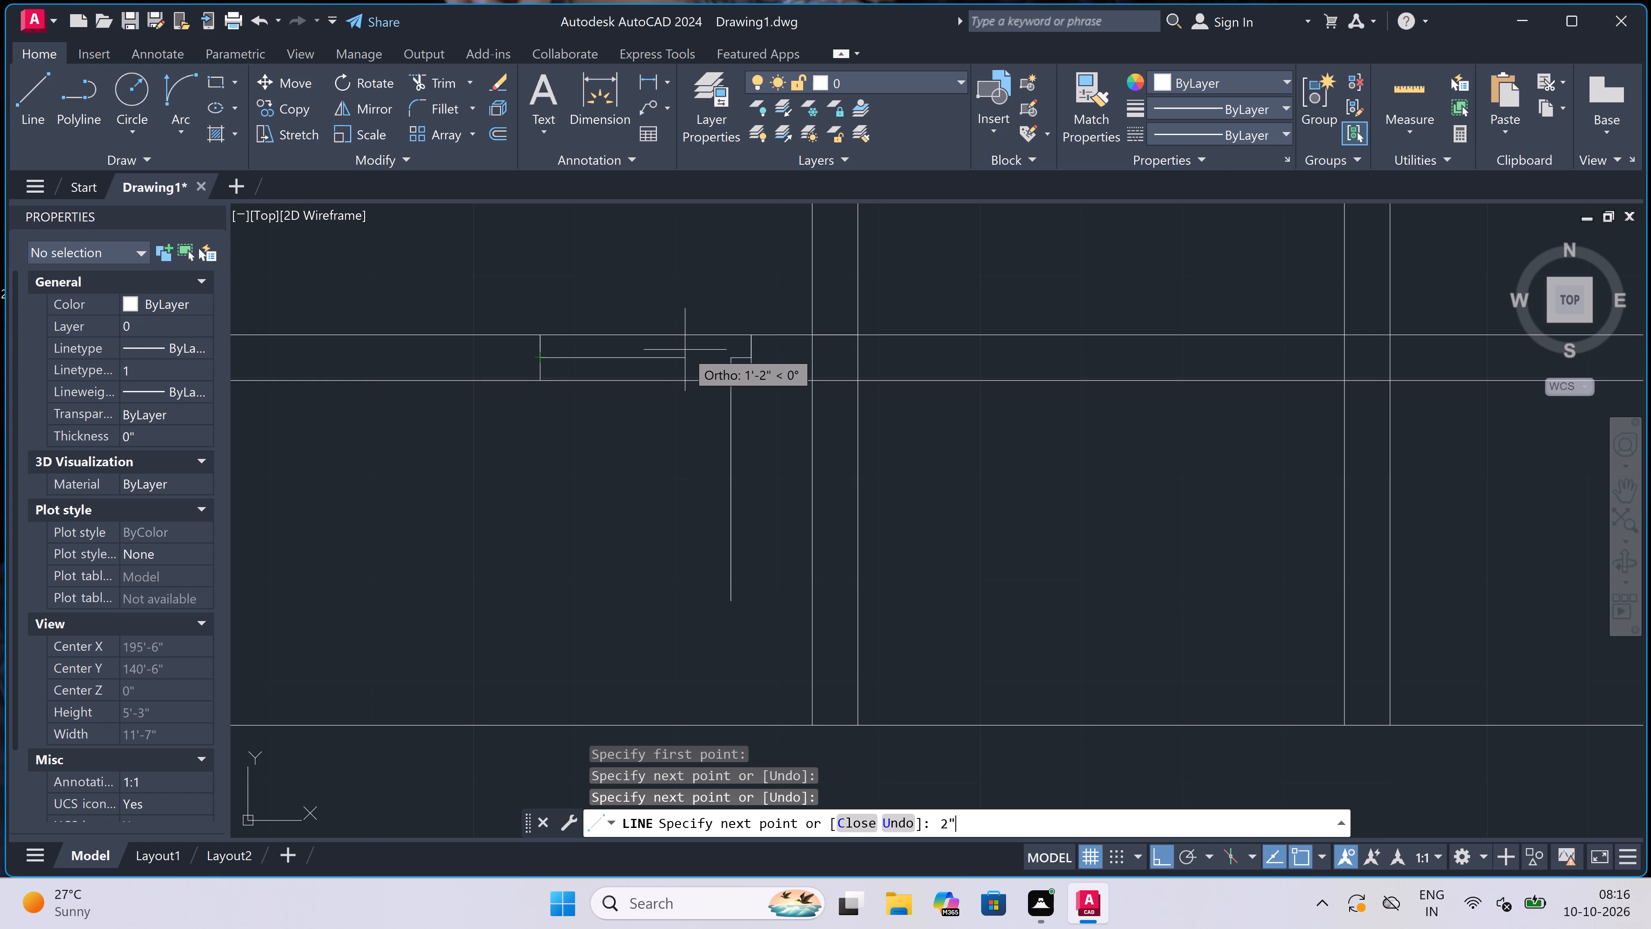
pyautogui.press('space')
pyautogui.press('Escape')
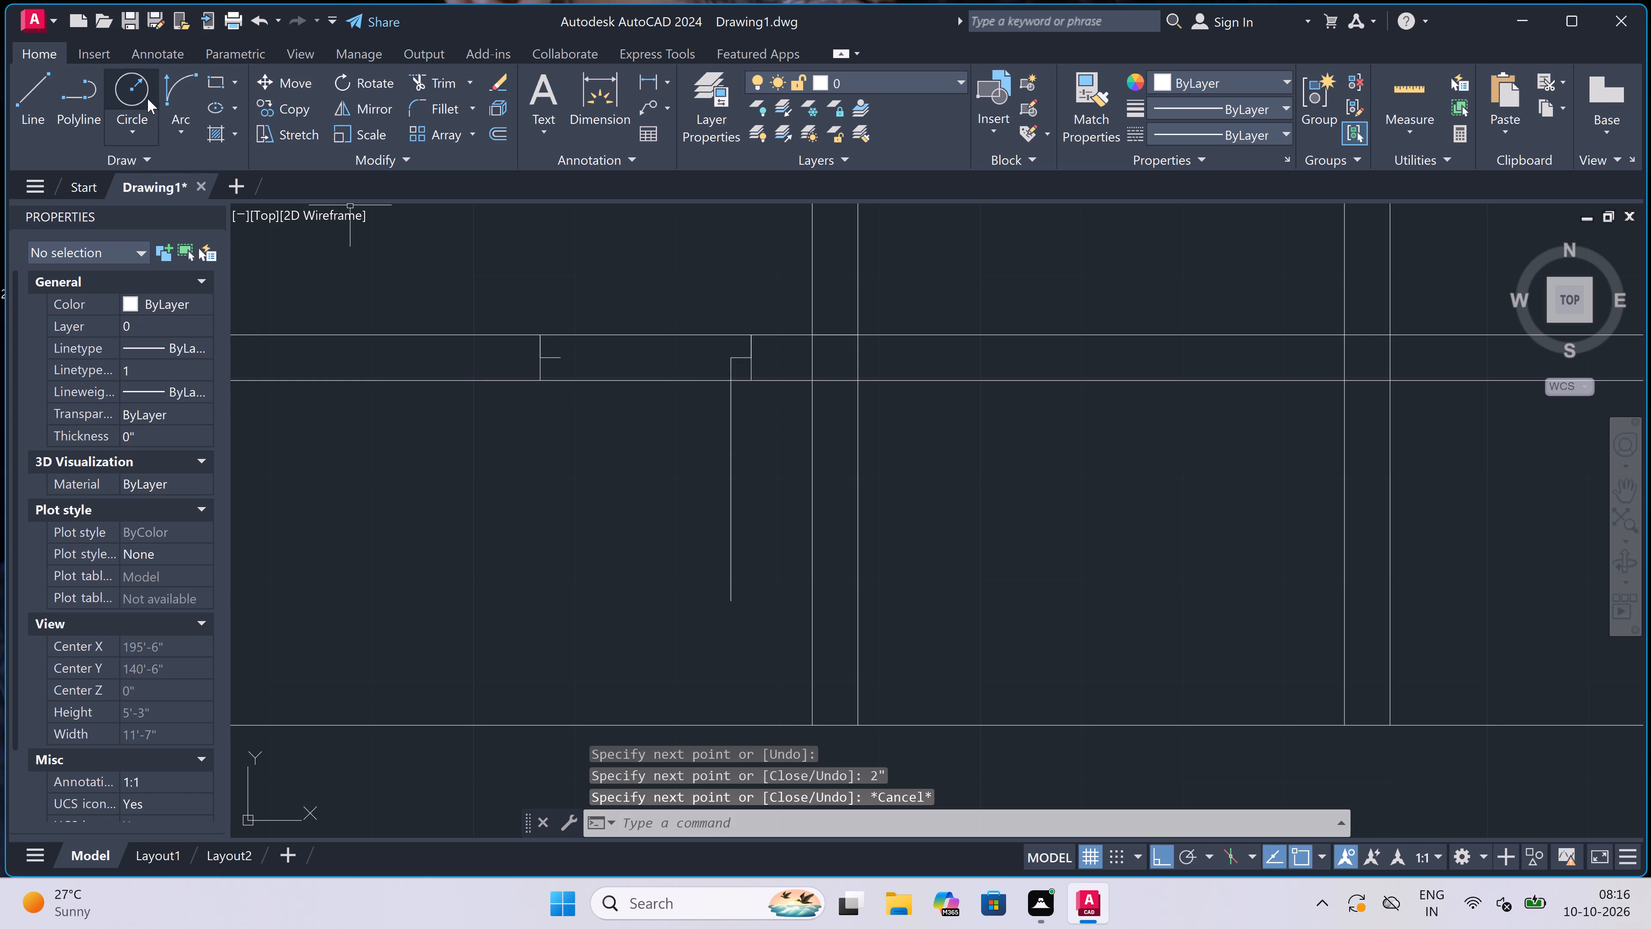
# Draw the door's swing arc from the leaf's lower end to the left jamb's stub.
pyautogui.click(163, 83)
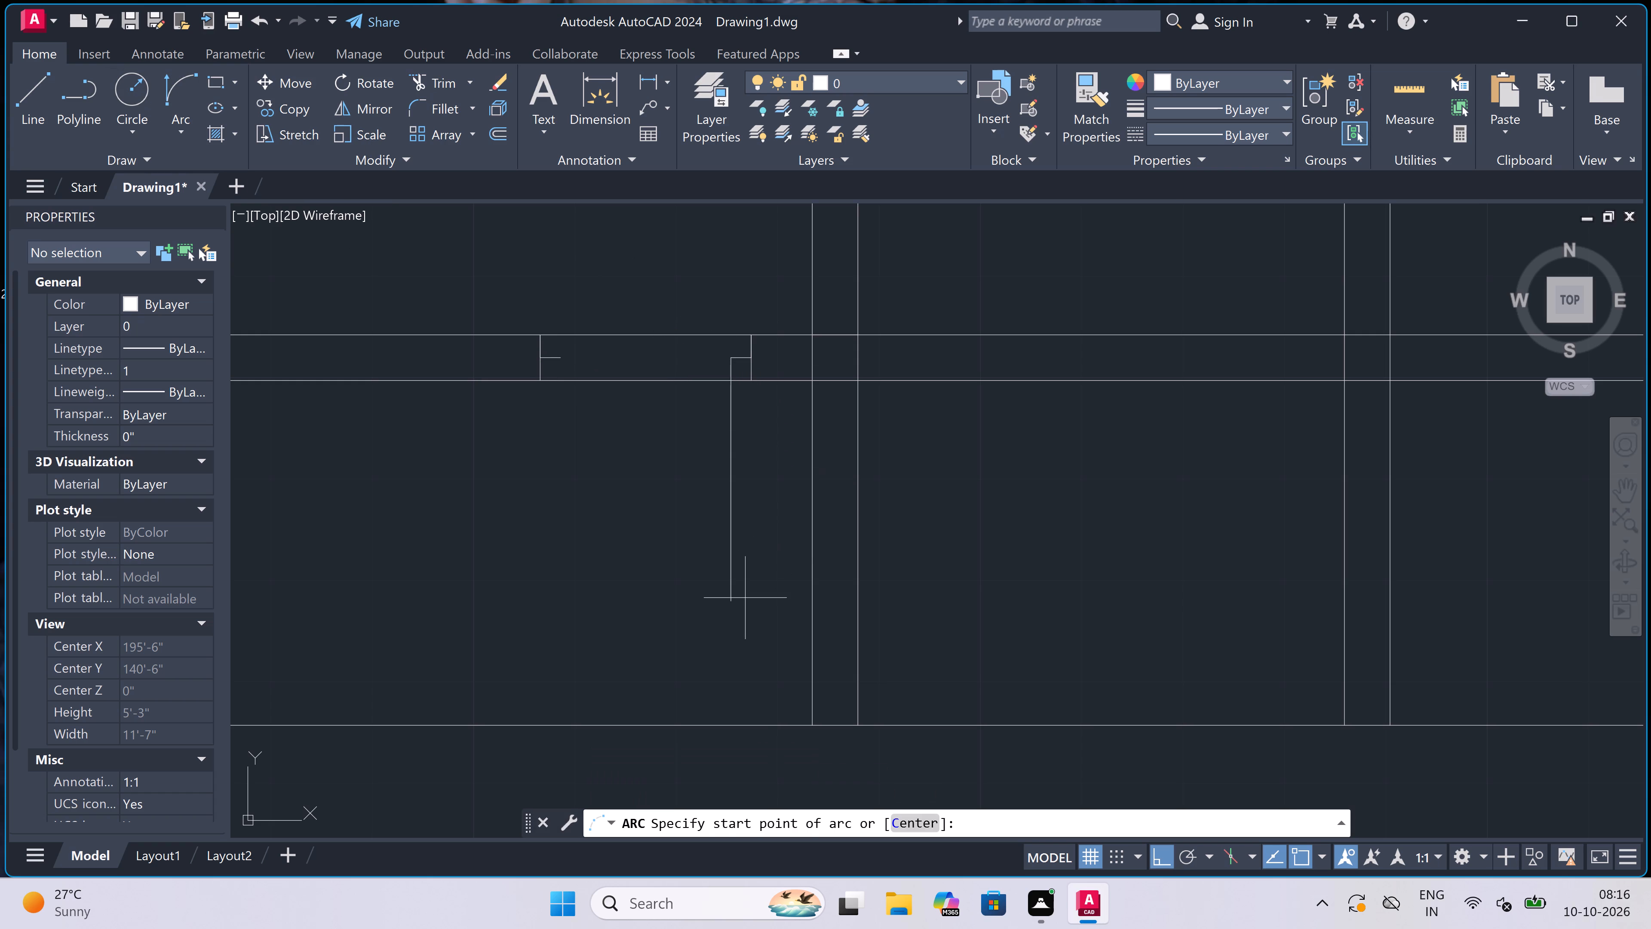
pyautogui.click(734, 602)
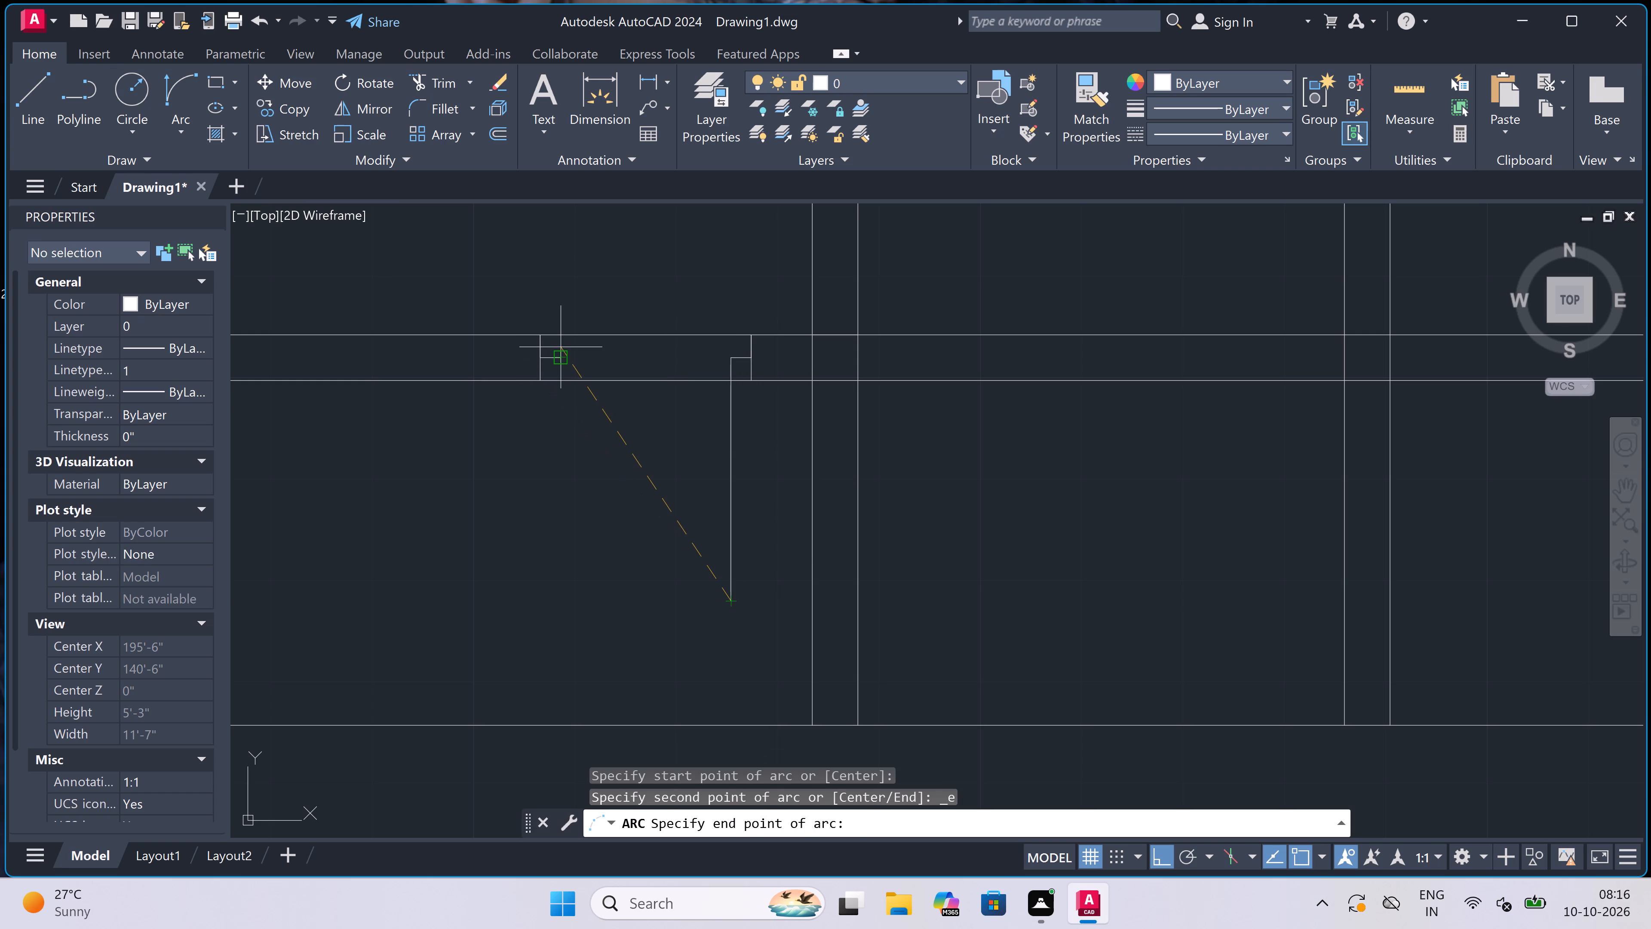
pyautogui.click(561, 347)
pyautogui.click(469, 446)
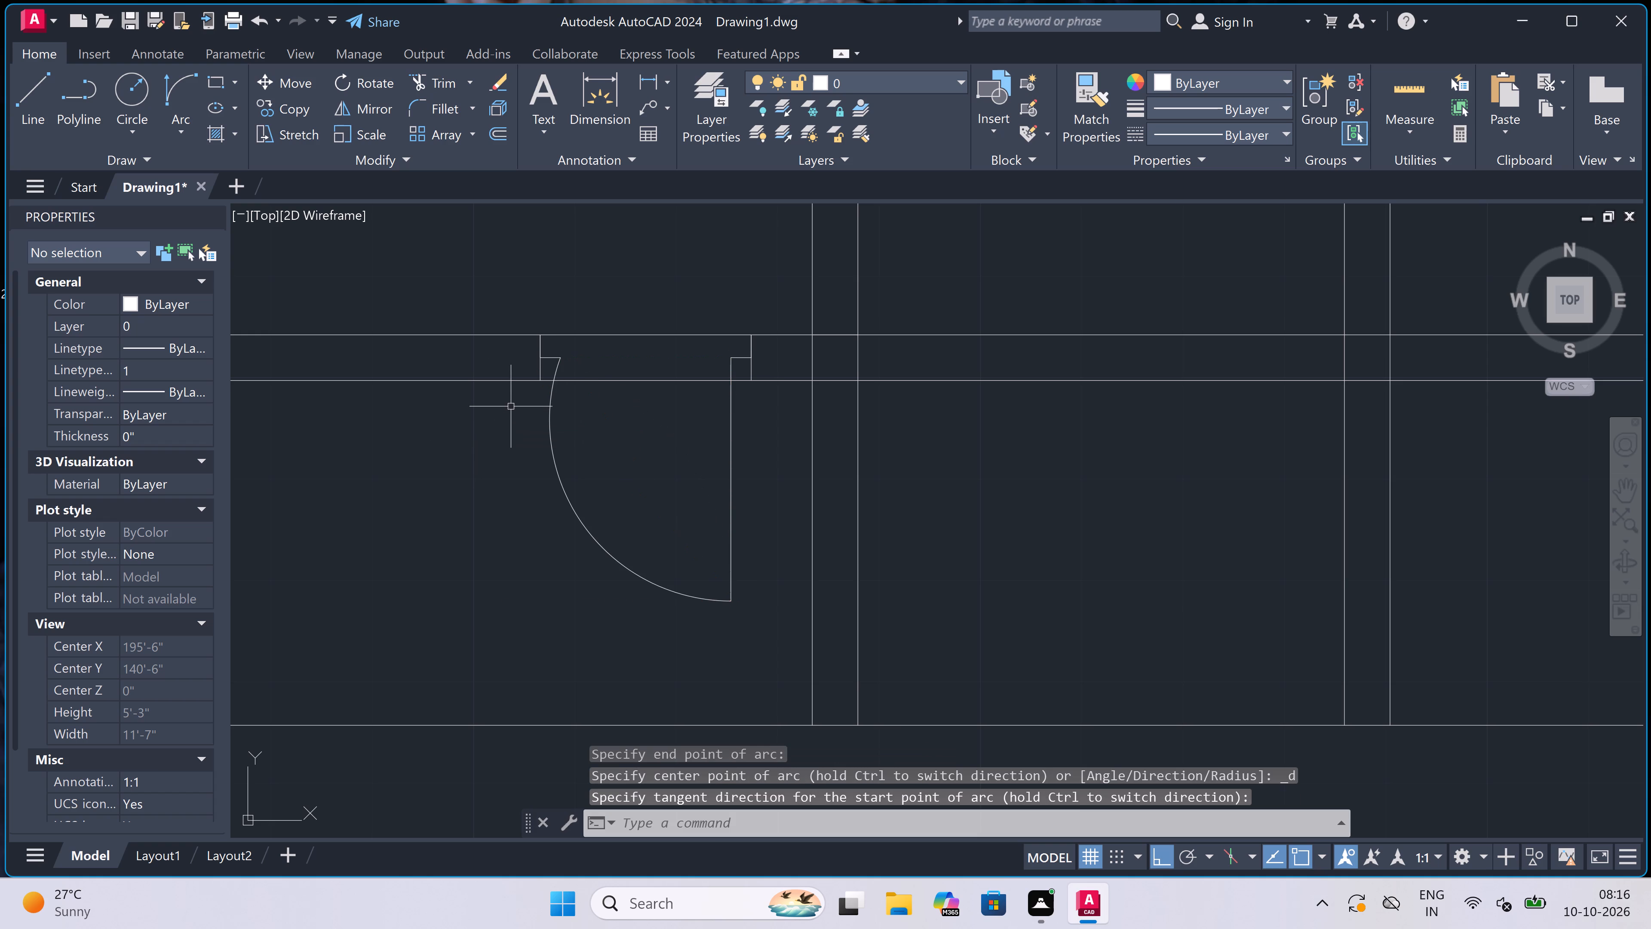
# Trim both horizontal wall lines between the two new jambs to open the doorway.
pyautogui.press('t')
pyautogui.press('r')
pyautogui.press('space')
pyautogui.click(605, 303)
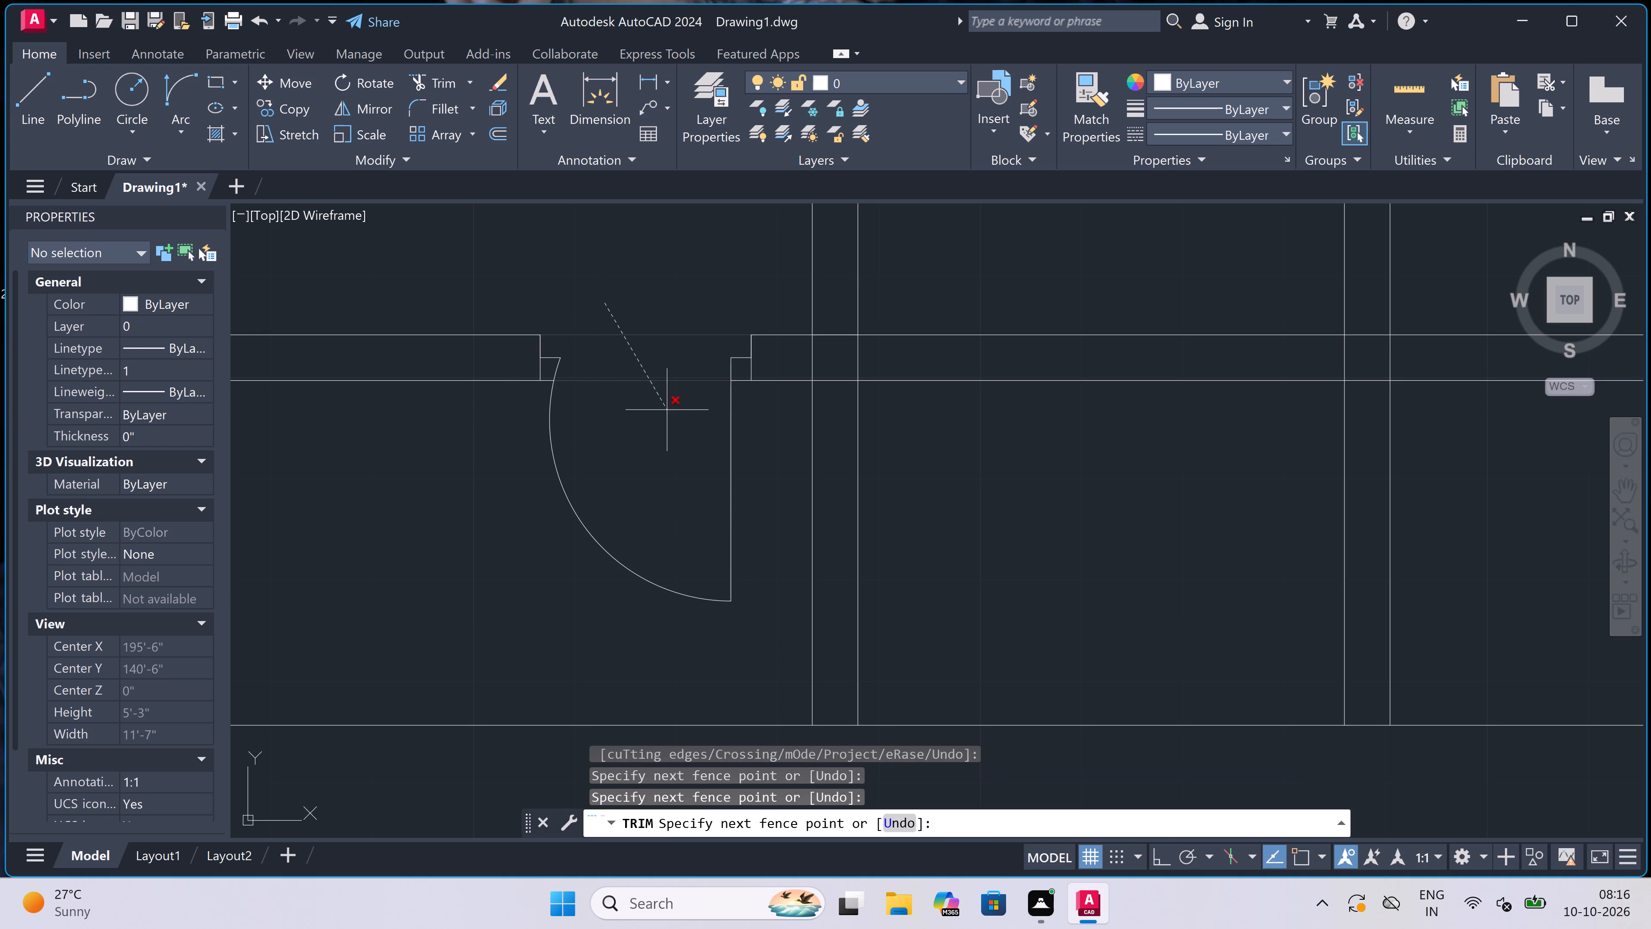
pyautogui.click(669, 415)
# Trim the crossing wall lines inside the junction of the left partition and the lower horizontal wall.
pyautogui.scroll(-3, 628, 464)
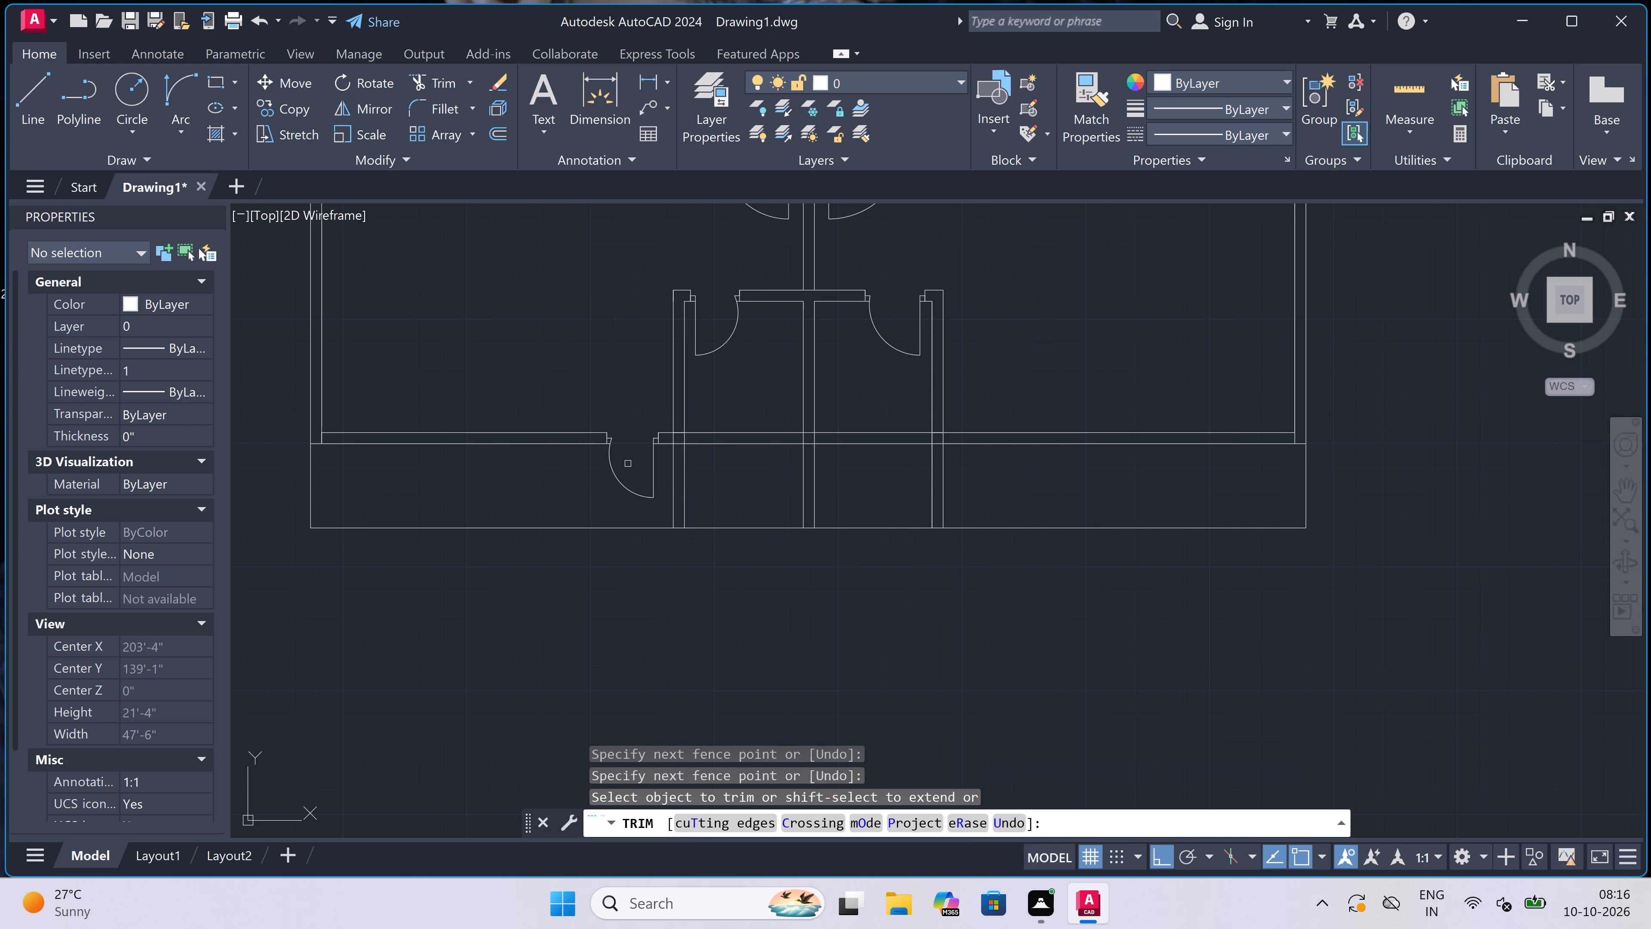
pyautogui.scroll(2, 645, 448)
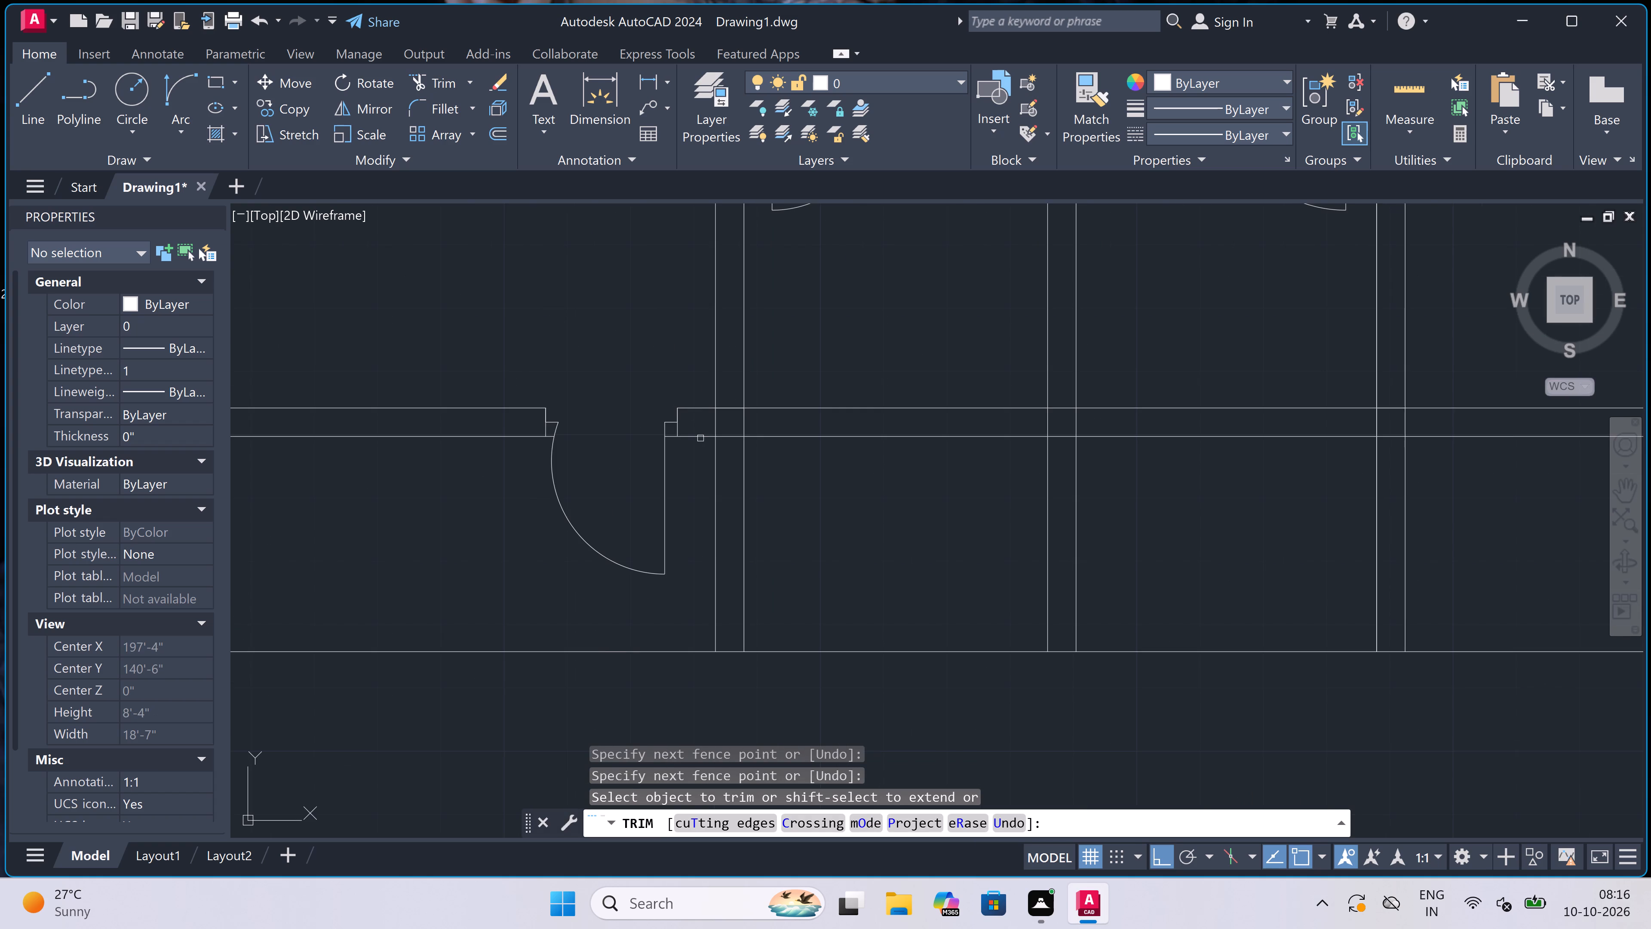
pyautogui.scroll(3, 701, 438)
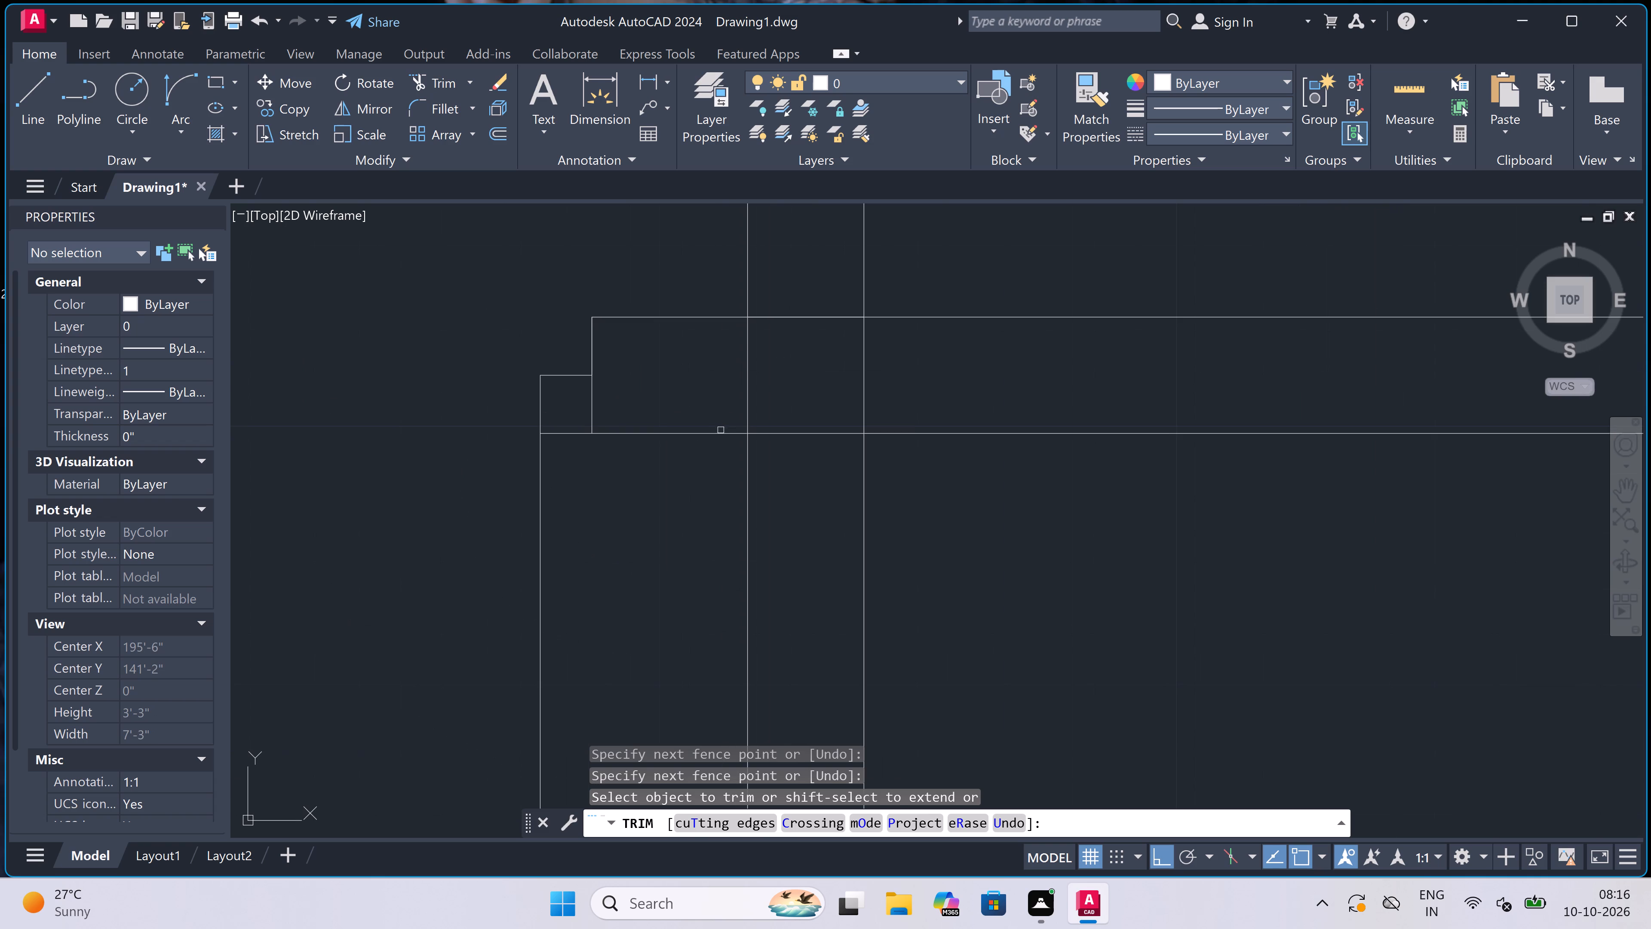
pyautogui.click(715, 416)
pyautogui.click(948, 385)
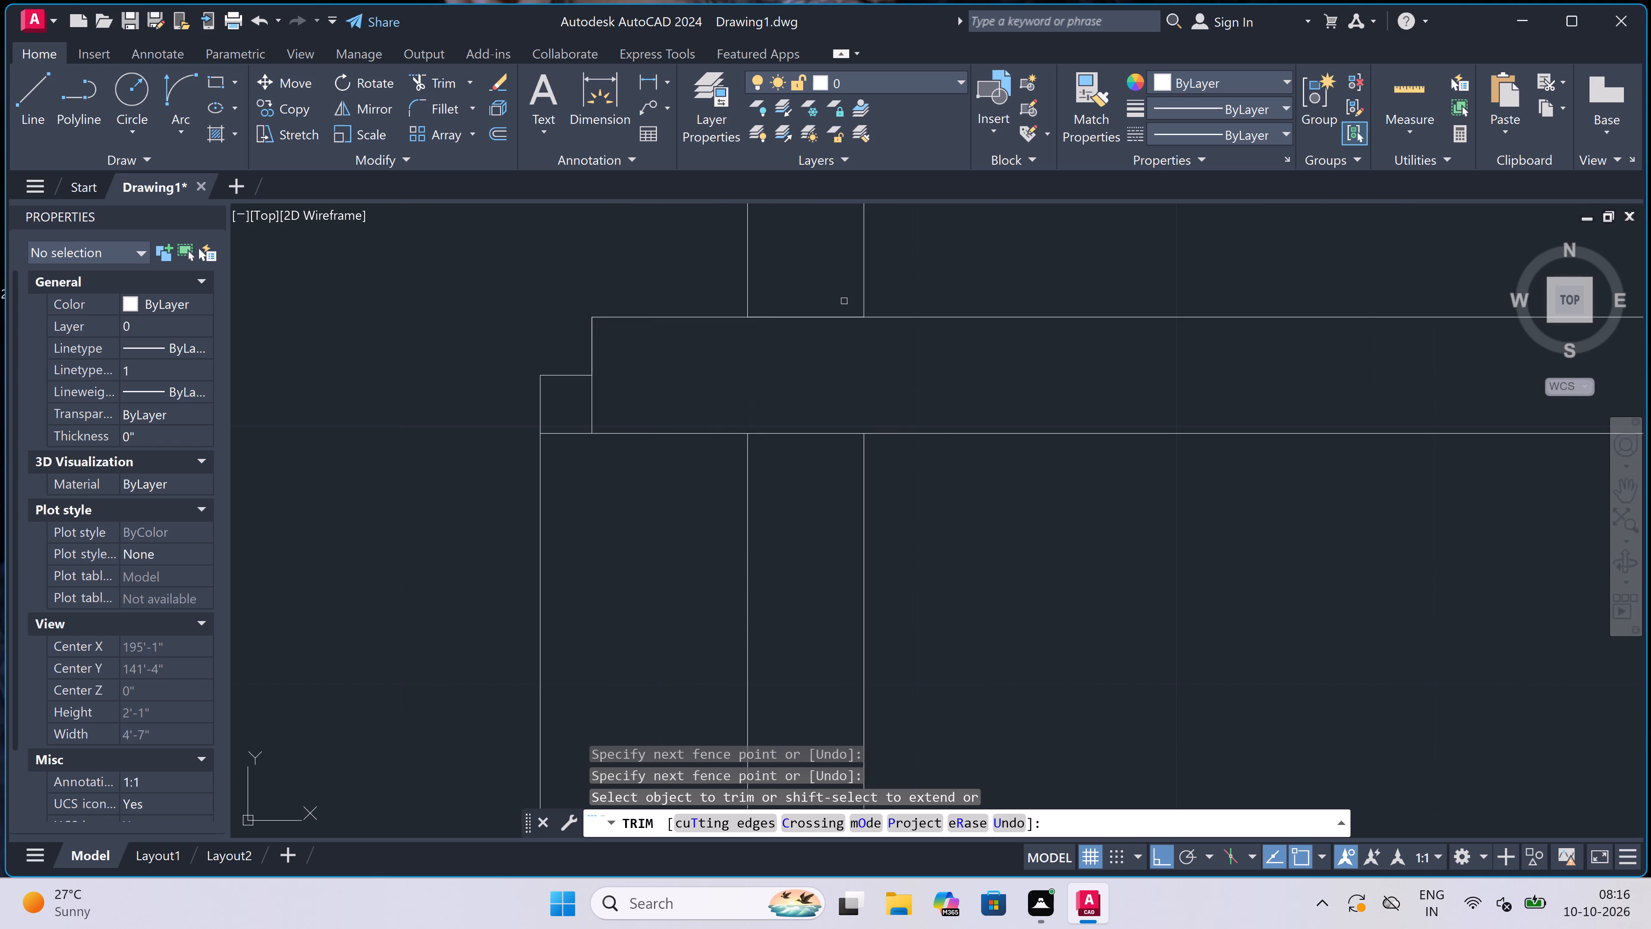
pyautogui.click(824, 295)
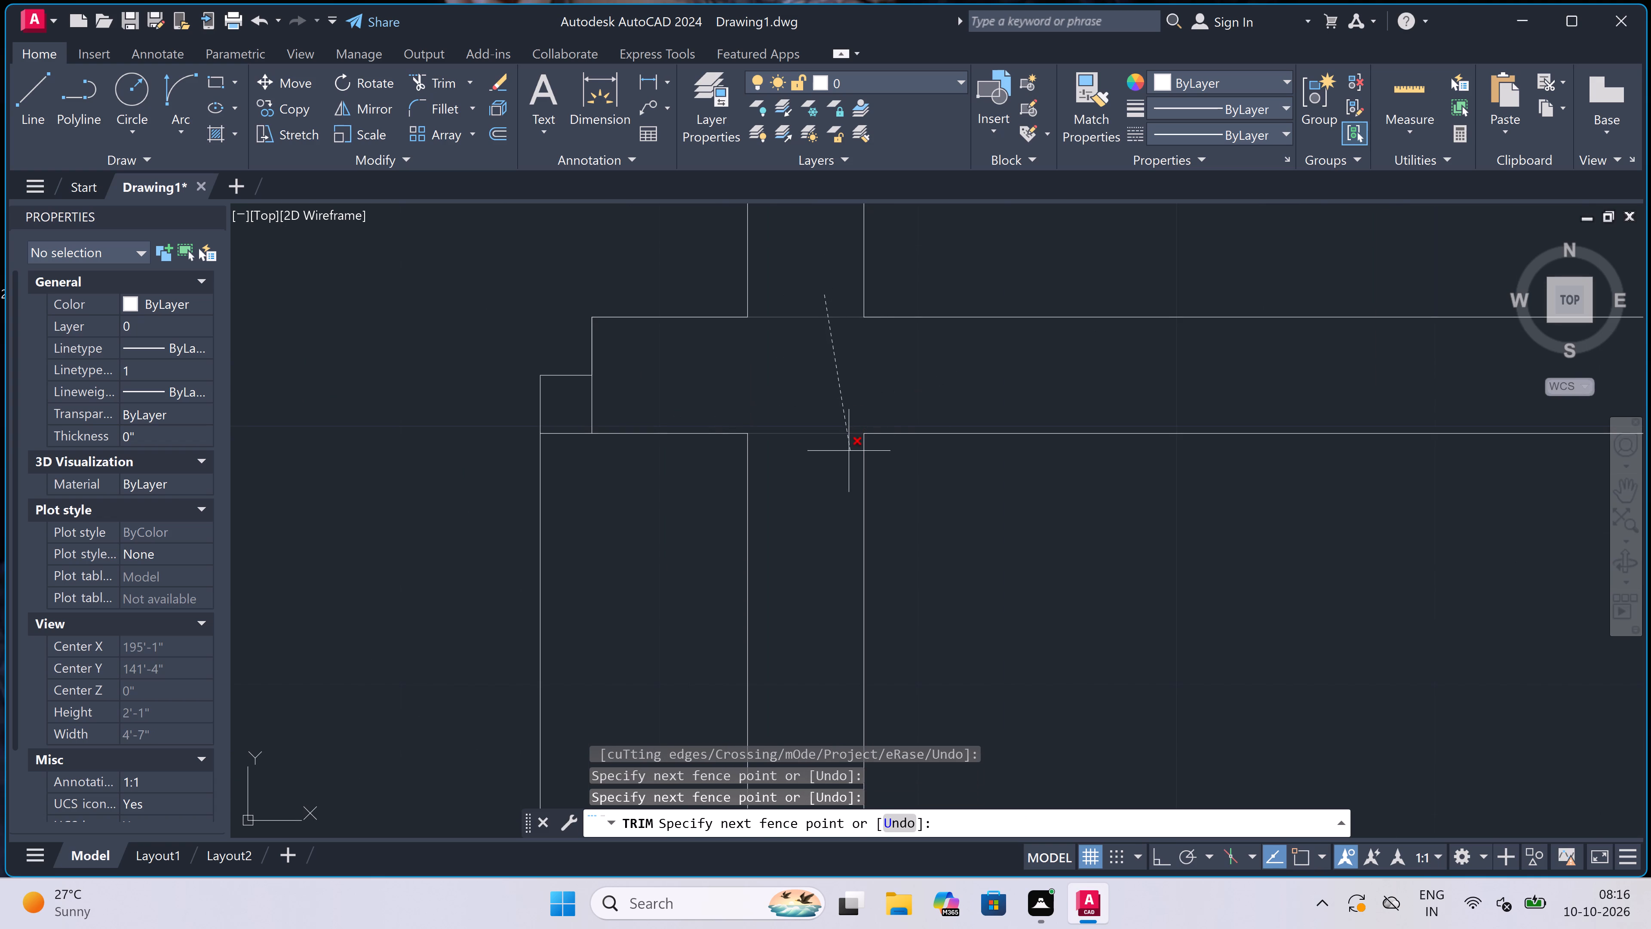
pyautogui.click(849, 460)
# Trim the lower horizontal wall's lines between the left and right partitions, including the pieces inside the central wall.
pyautogui.scroll(-2, 773, 414)
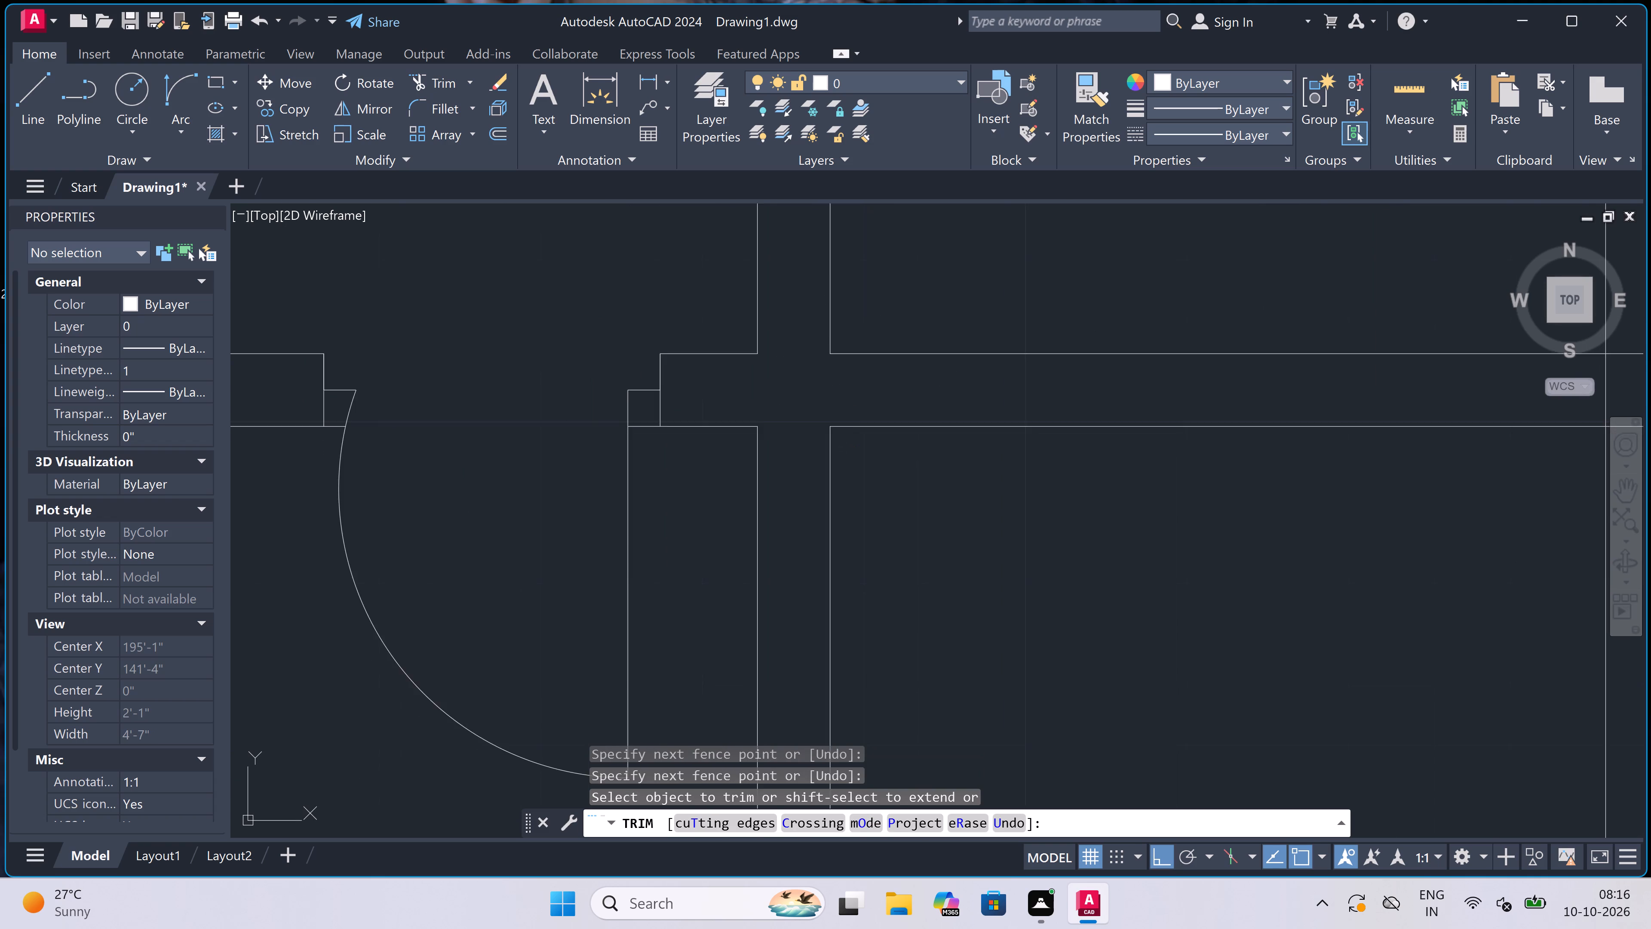
pyautogui.scroll(-4, 773, 414)
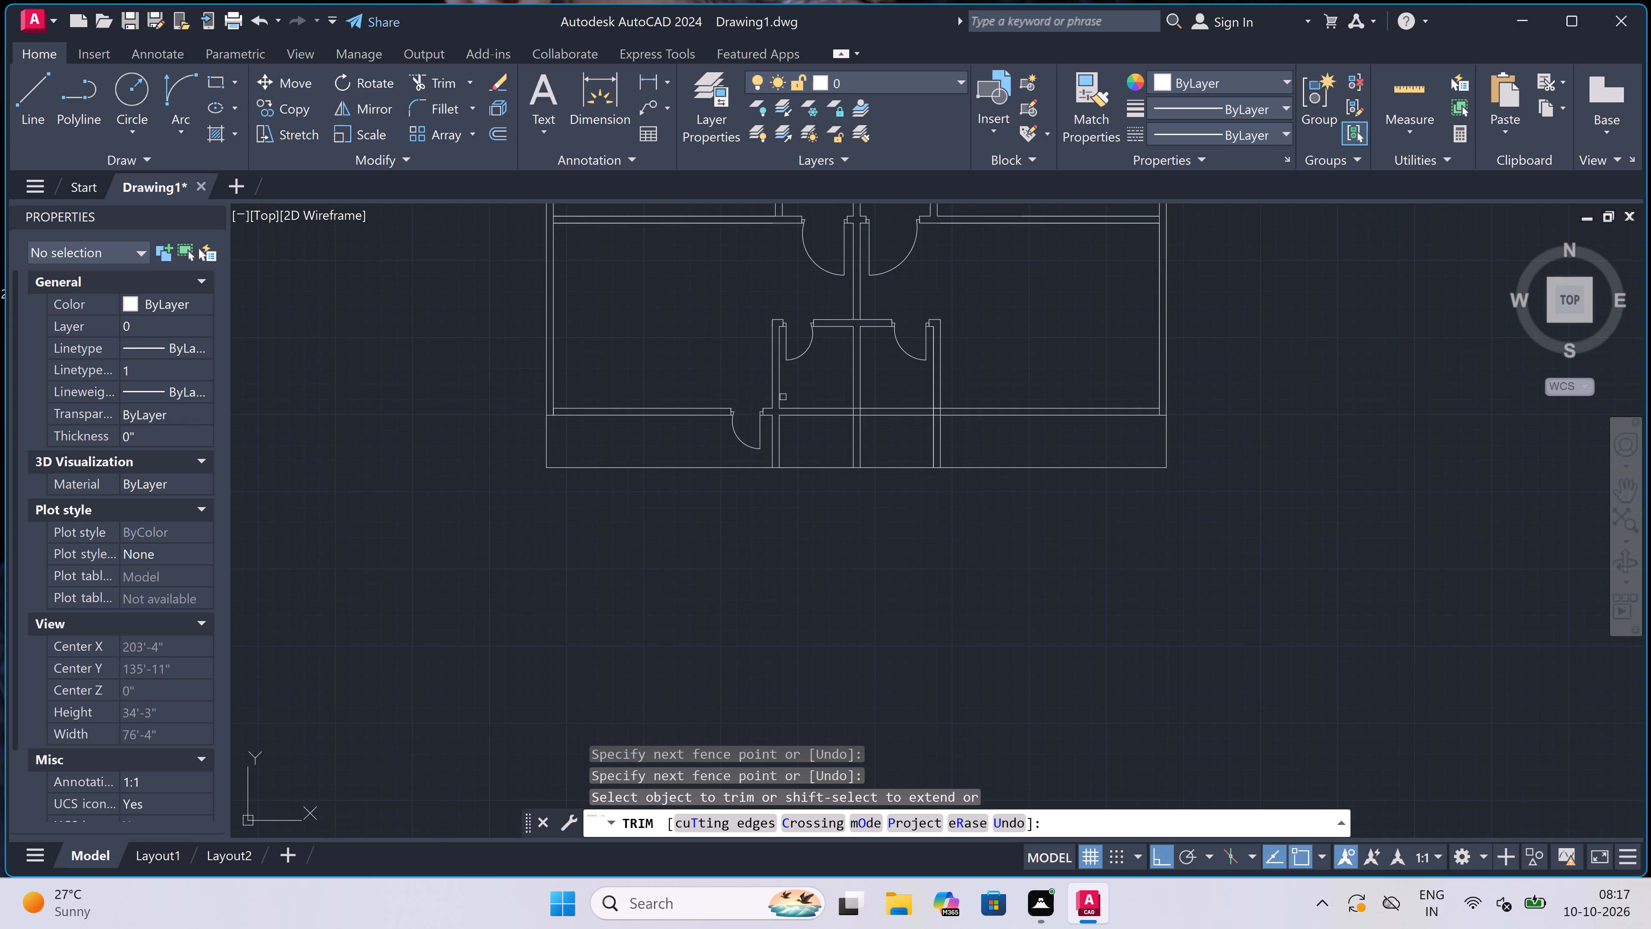
pyautogui.scroll(2, 829, 386)
pyautogui.click(829, 386)
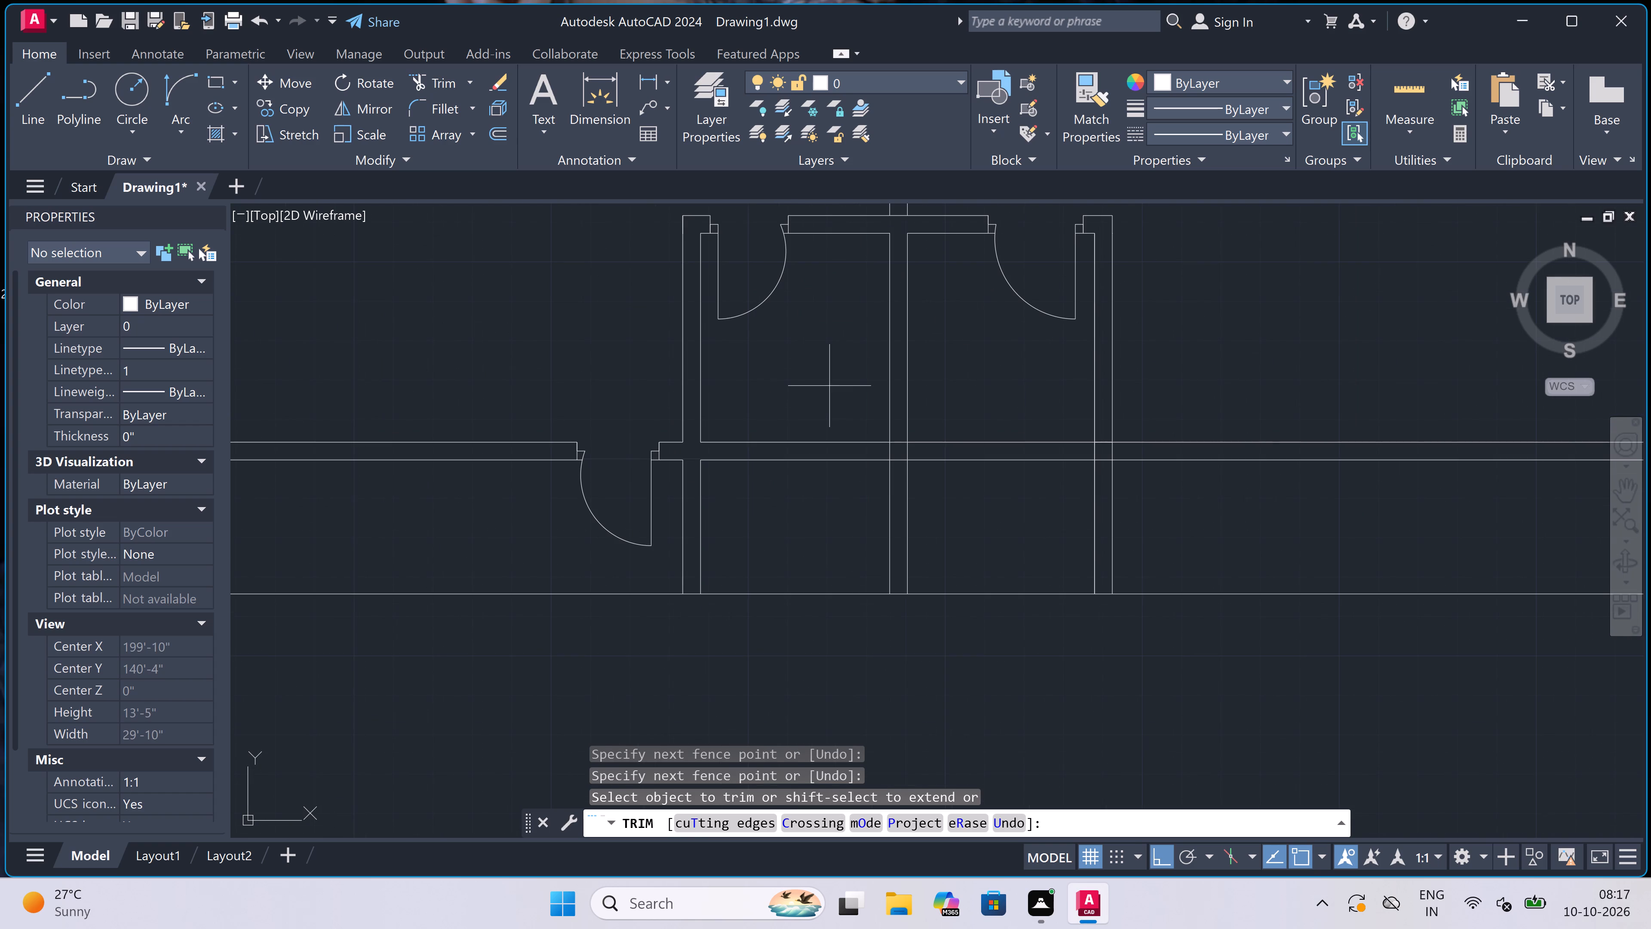
pyautogui.click(830, 466)
pyautogui.click(938, 428)
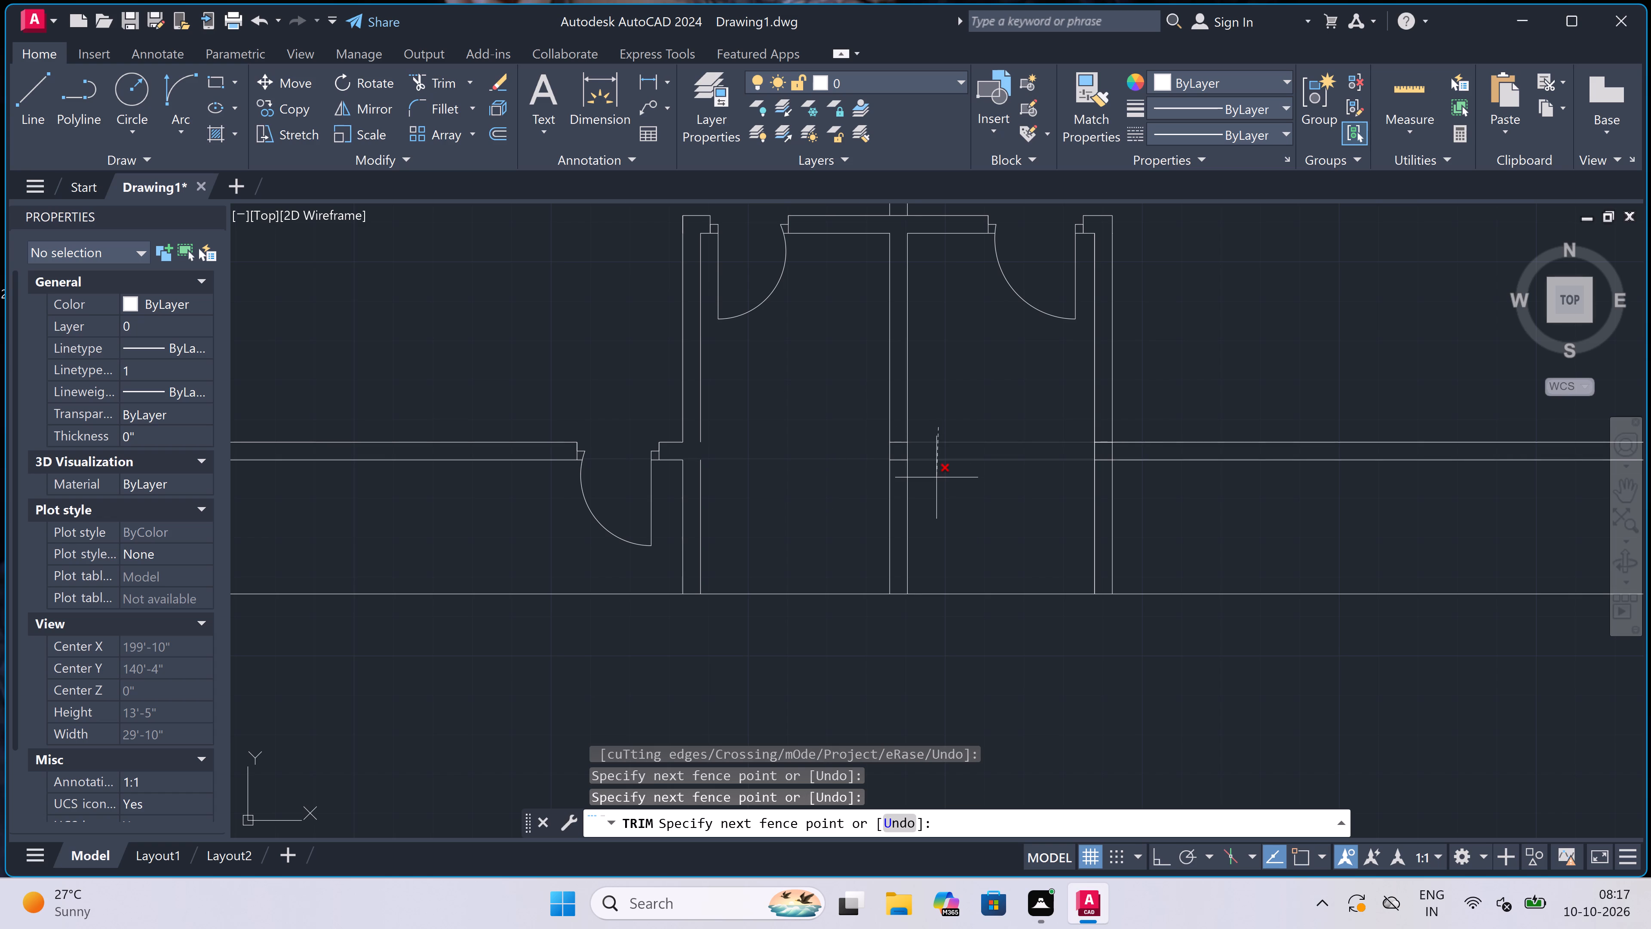
pyautogui.click(936, 477)
pyautogui.scroll(3, 896, 447)
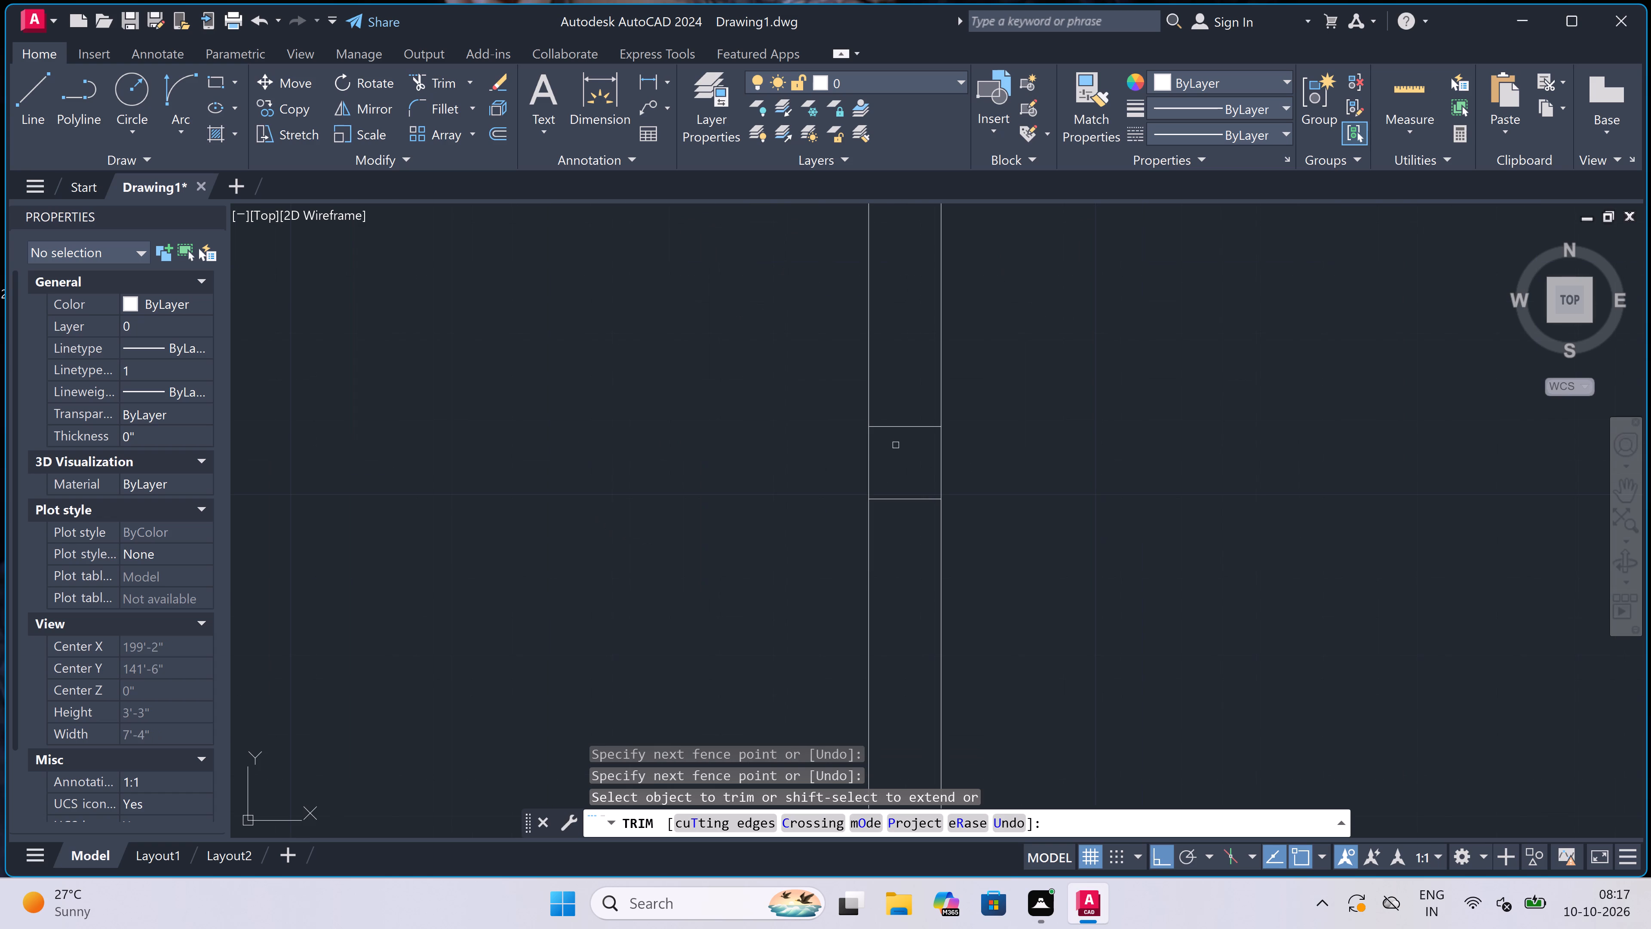
pyautogui.click(906, 402)
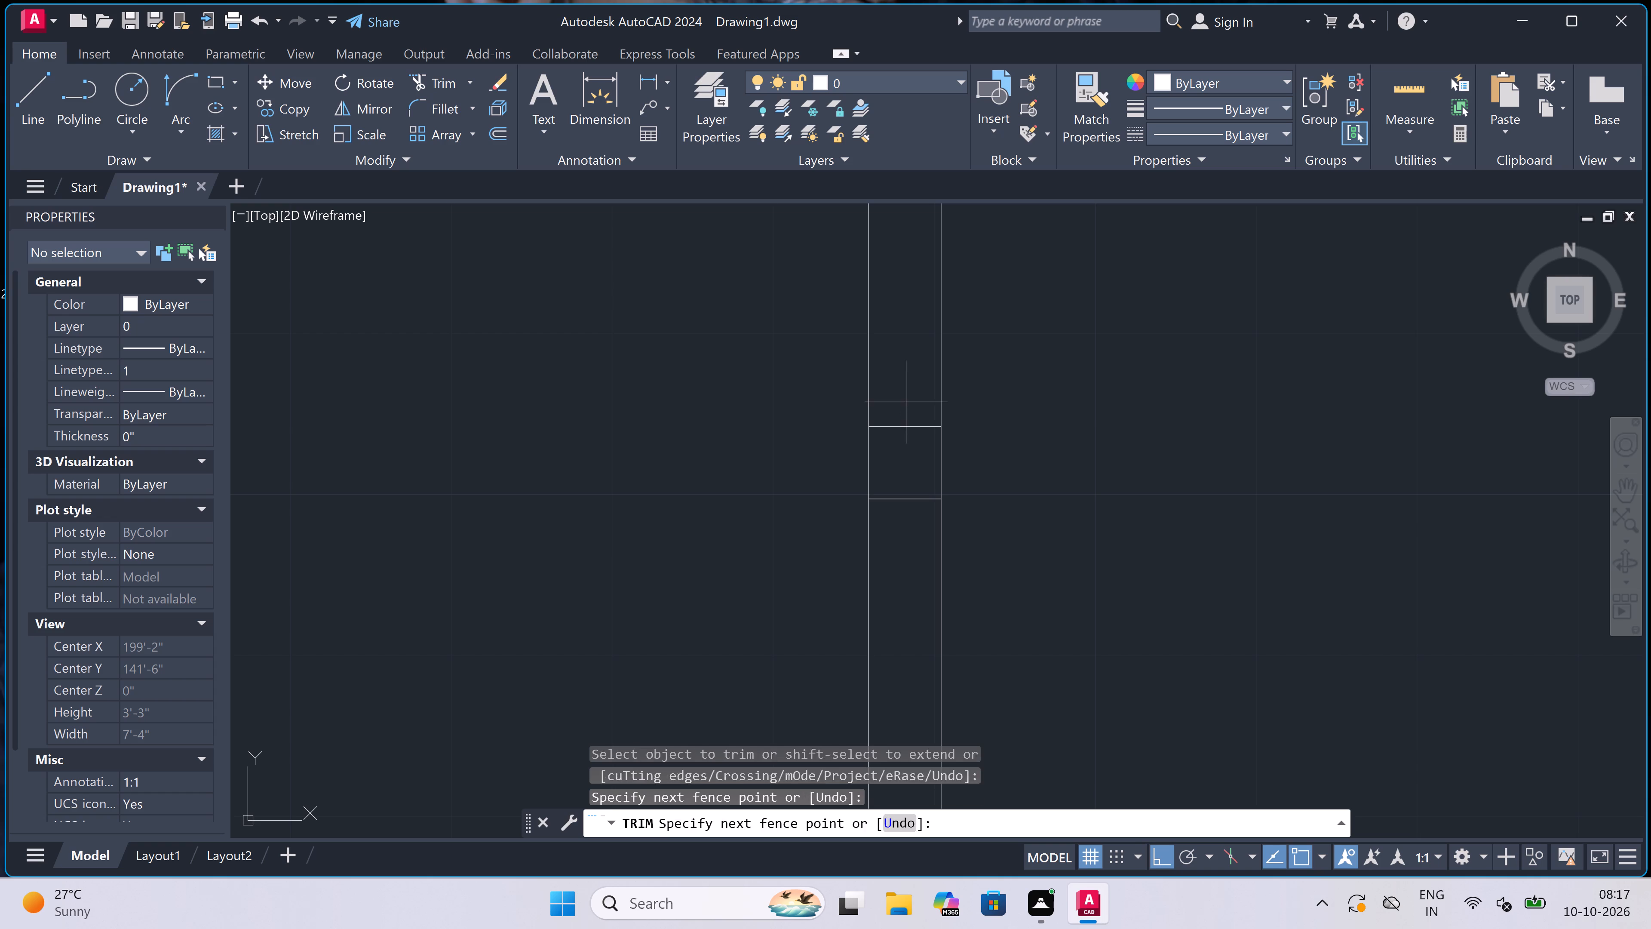
pyautogui.doubleClick(917, 534)
pyautogui.scroll(-4, 894, 348)
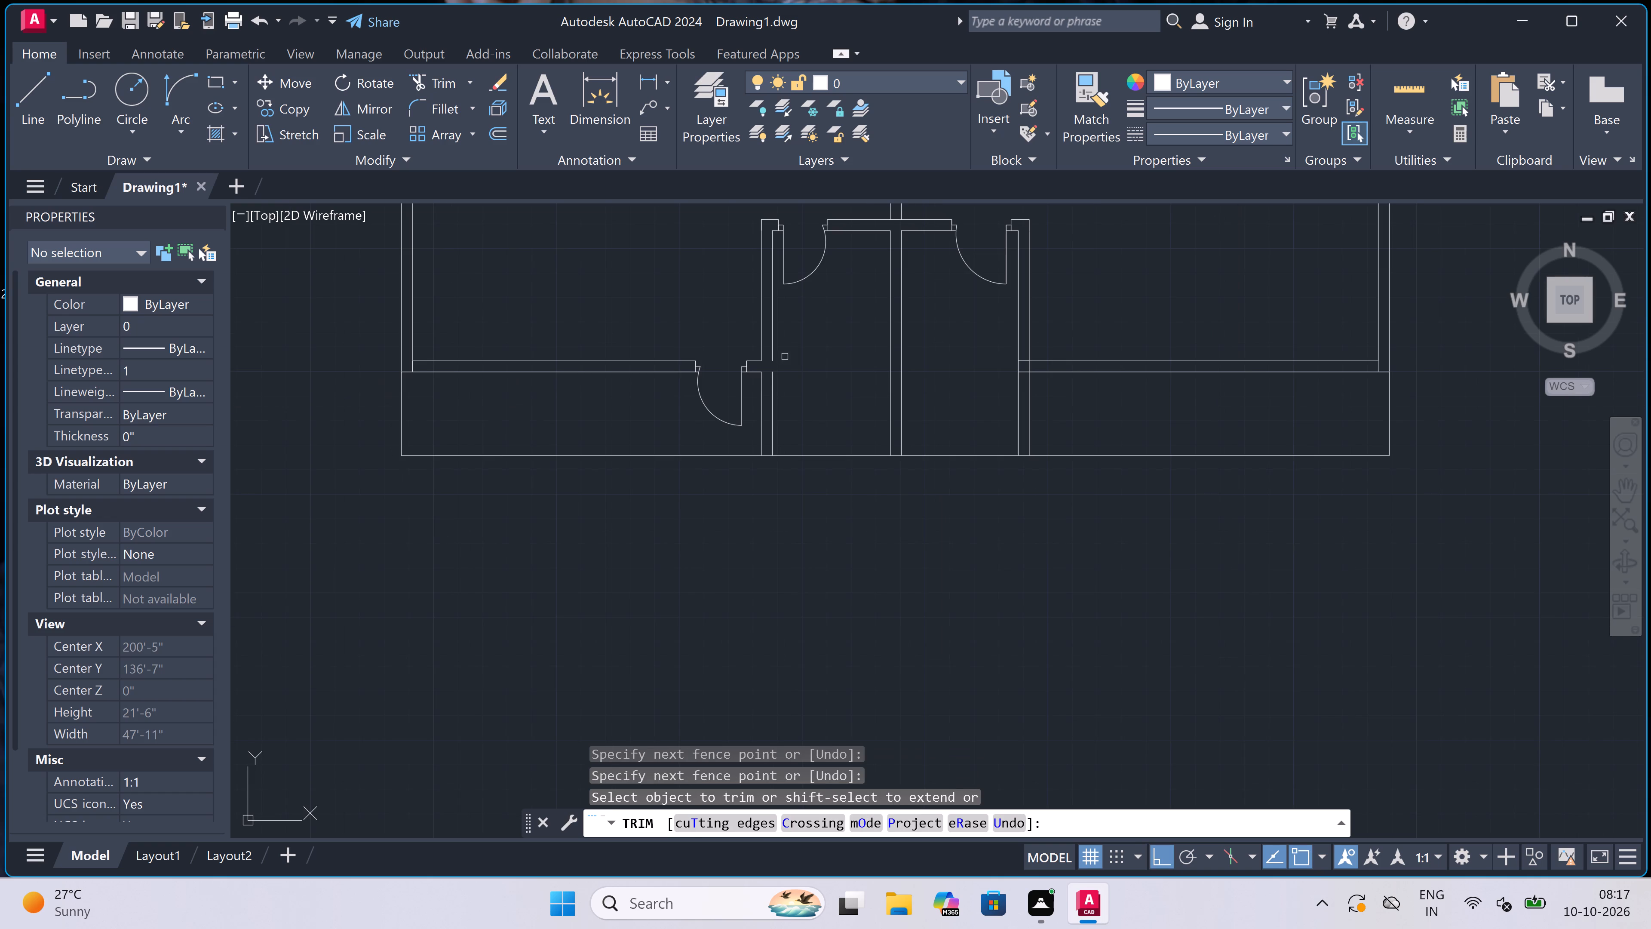
# Extend the left partition's inner line across the gap at the lower horizontal wall.
pyautogui.press('Escape')
pyautogui.write('ex')
pyautogui.press('space')
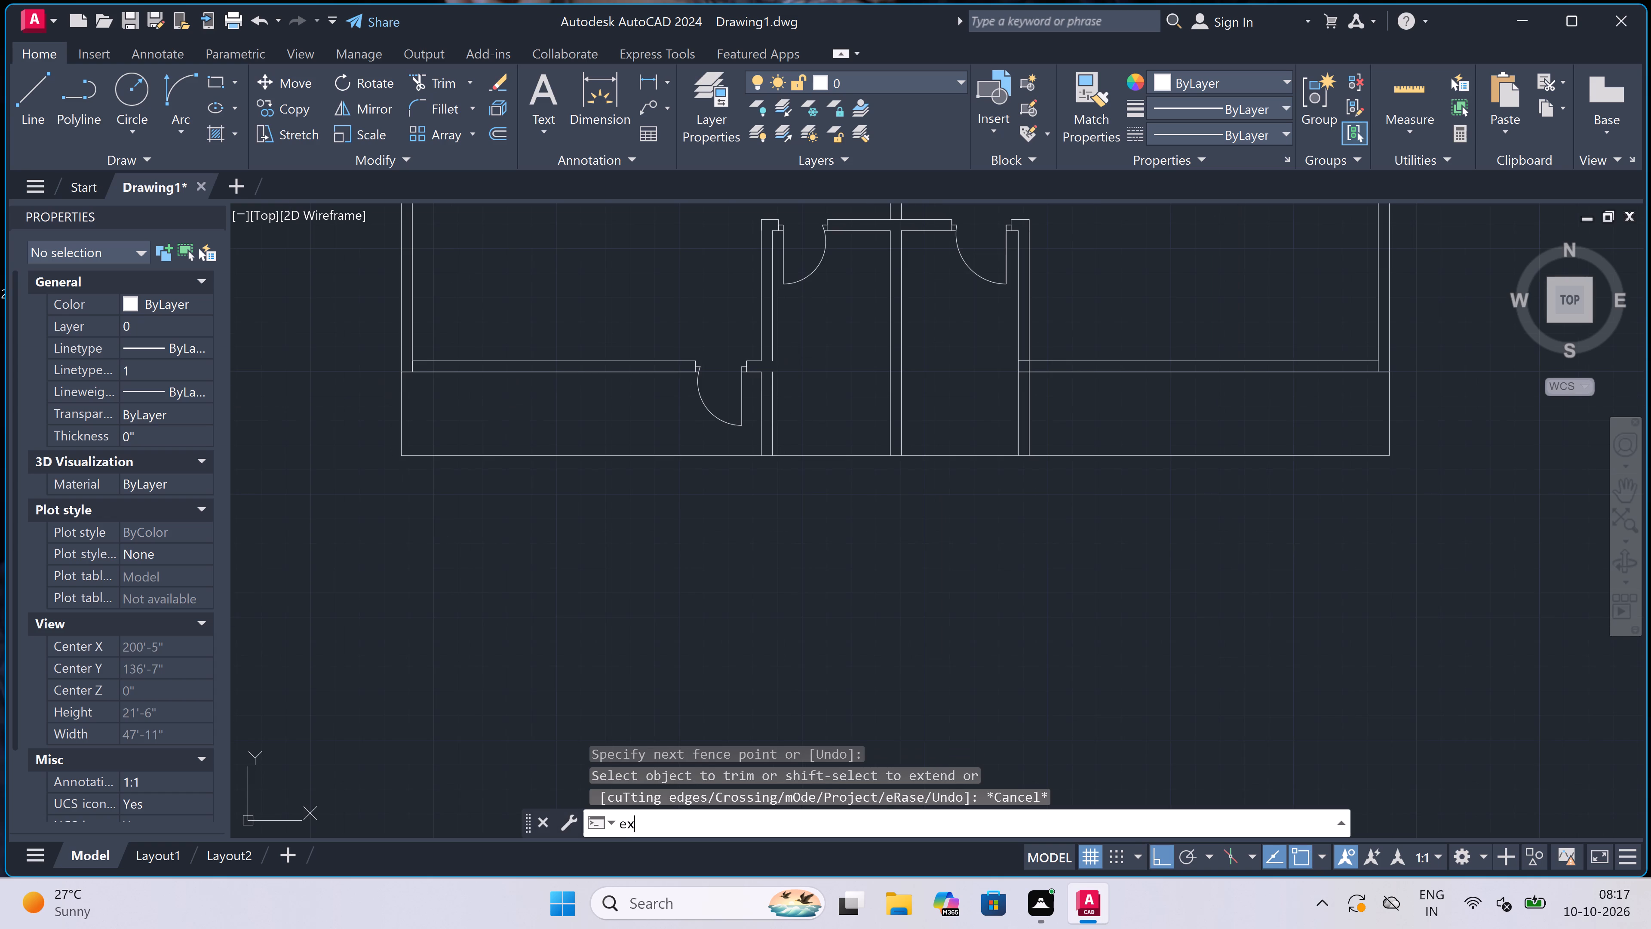
pyautogui.click(773, 338)
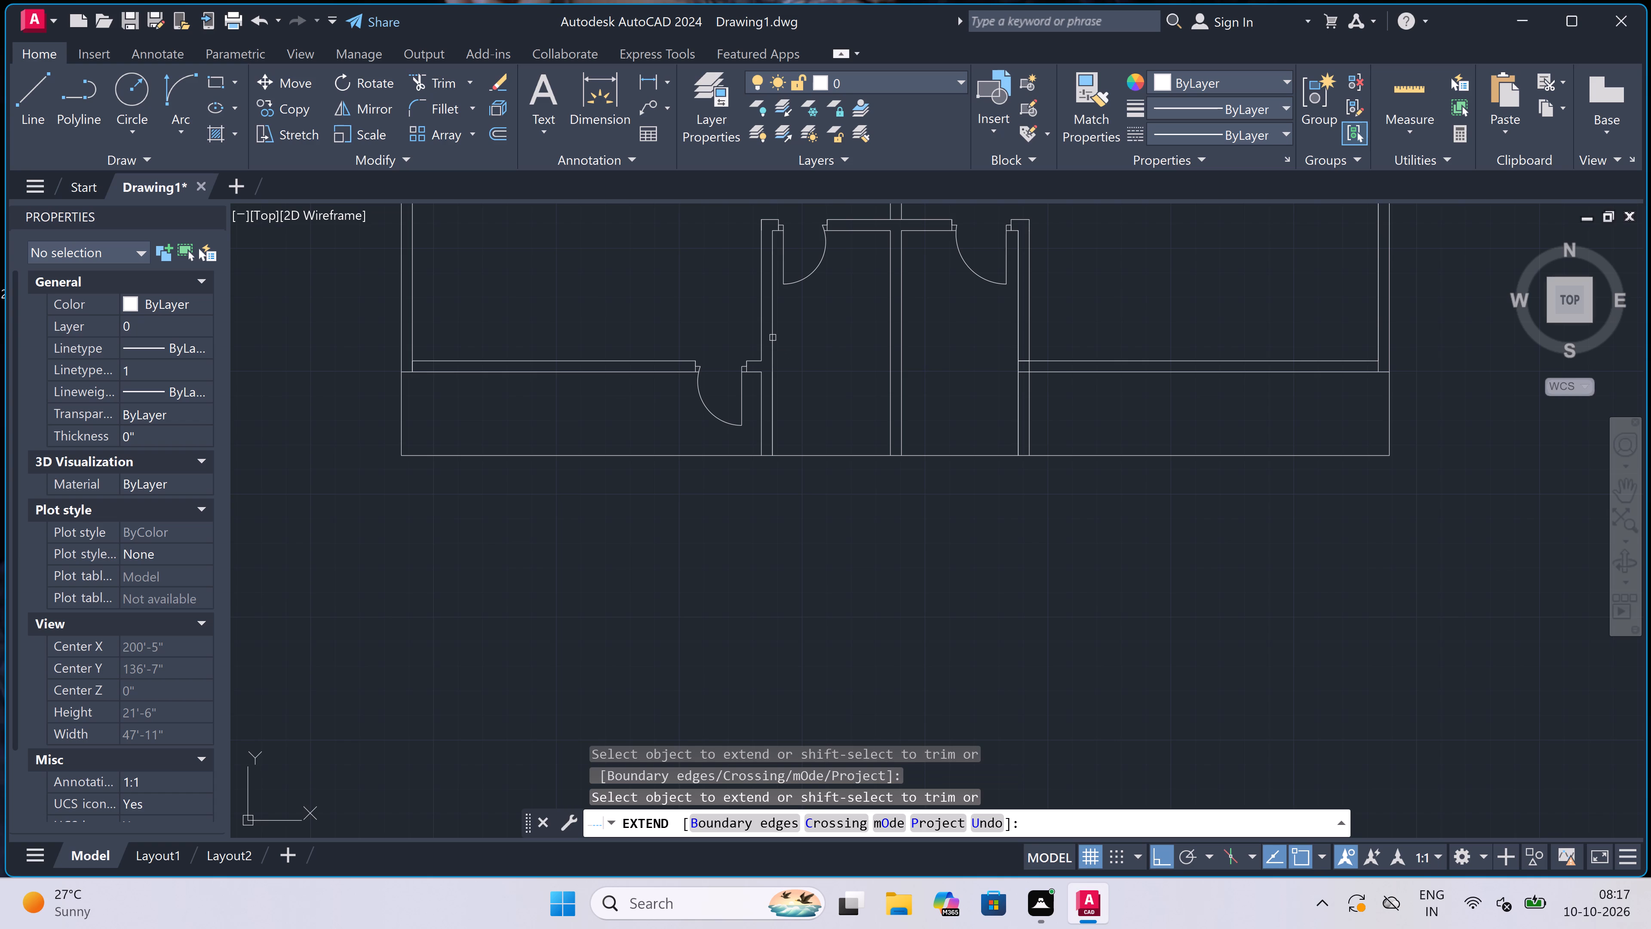
pyautogui.press('Escape')
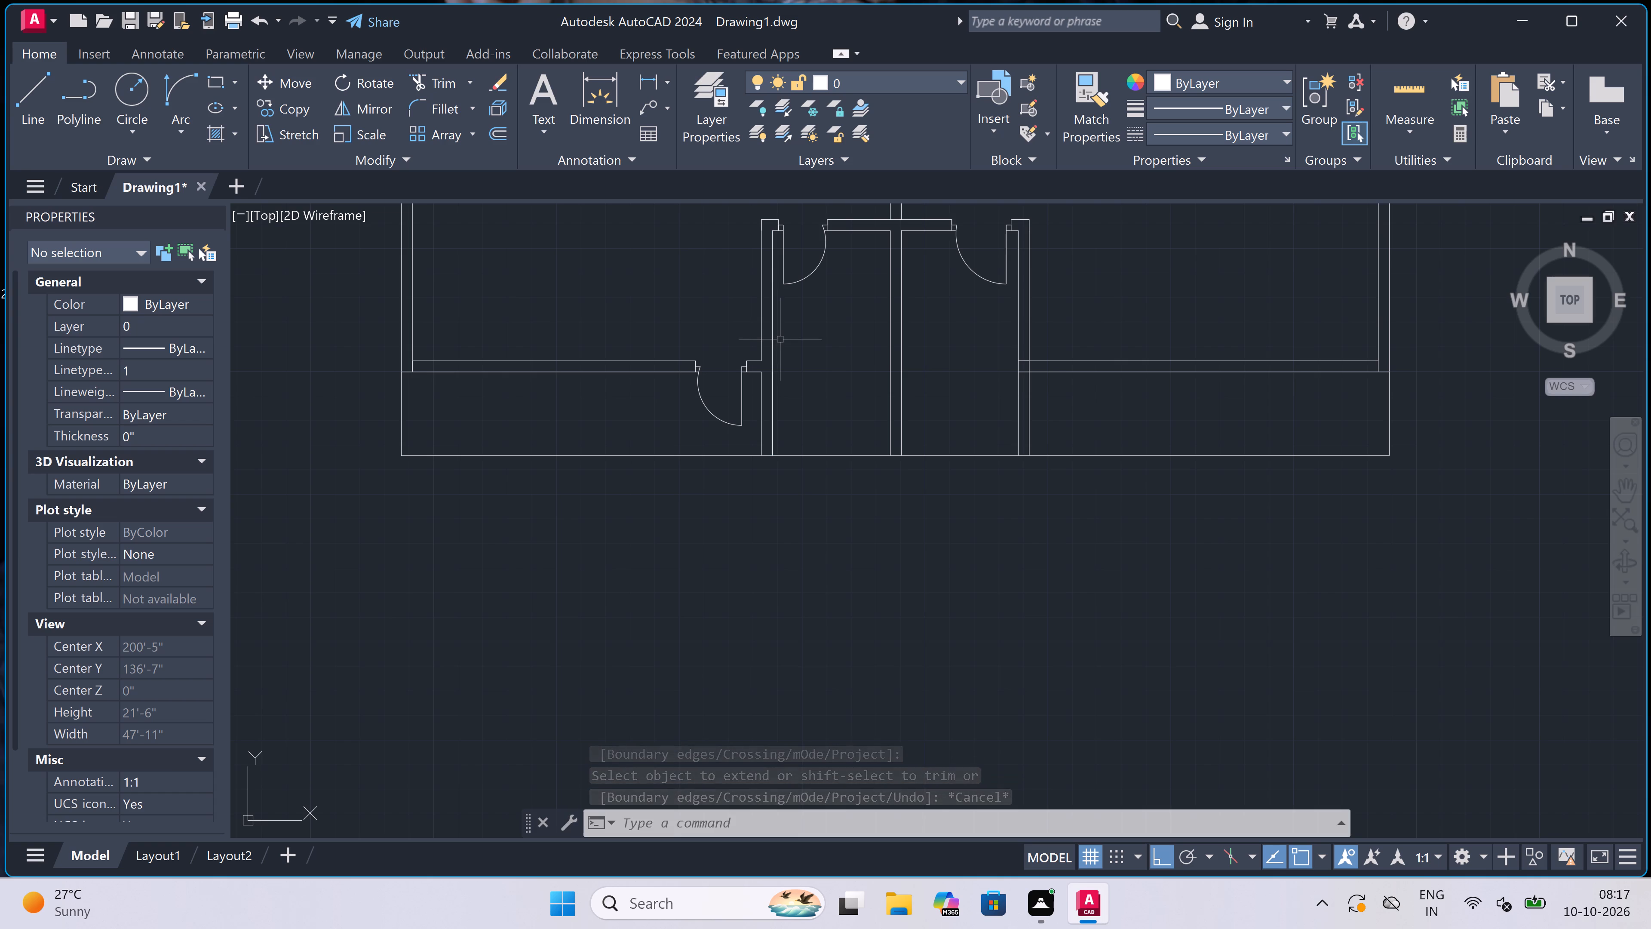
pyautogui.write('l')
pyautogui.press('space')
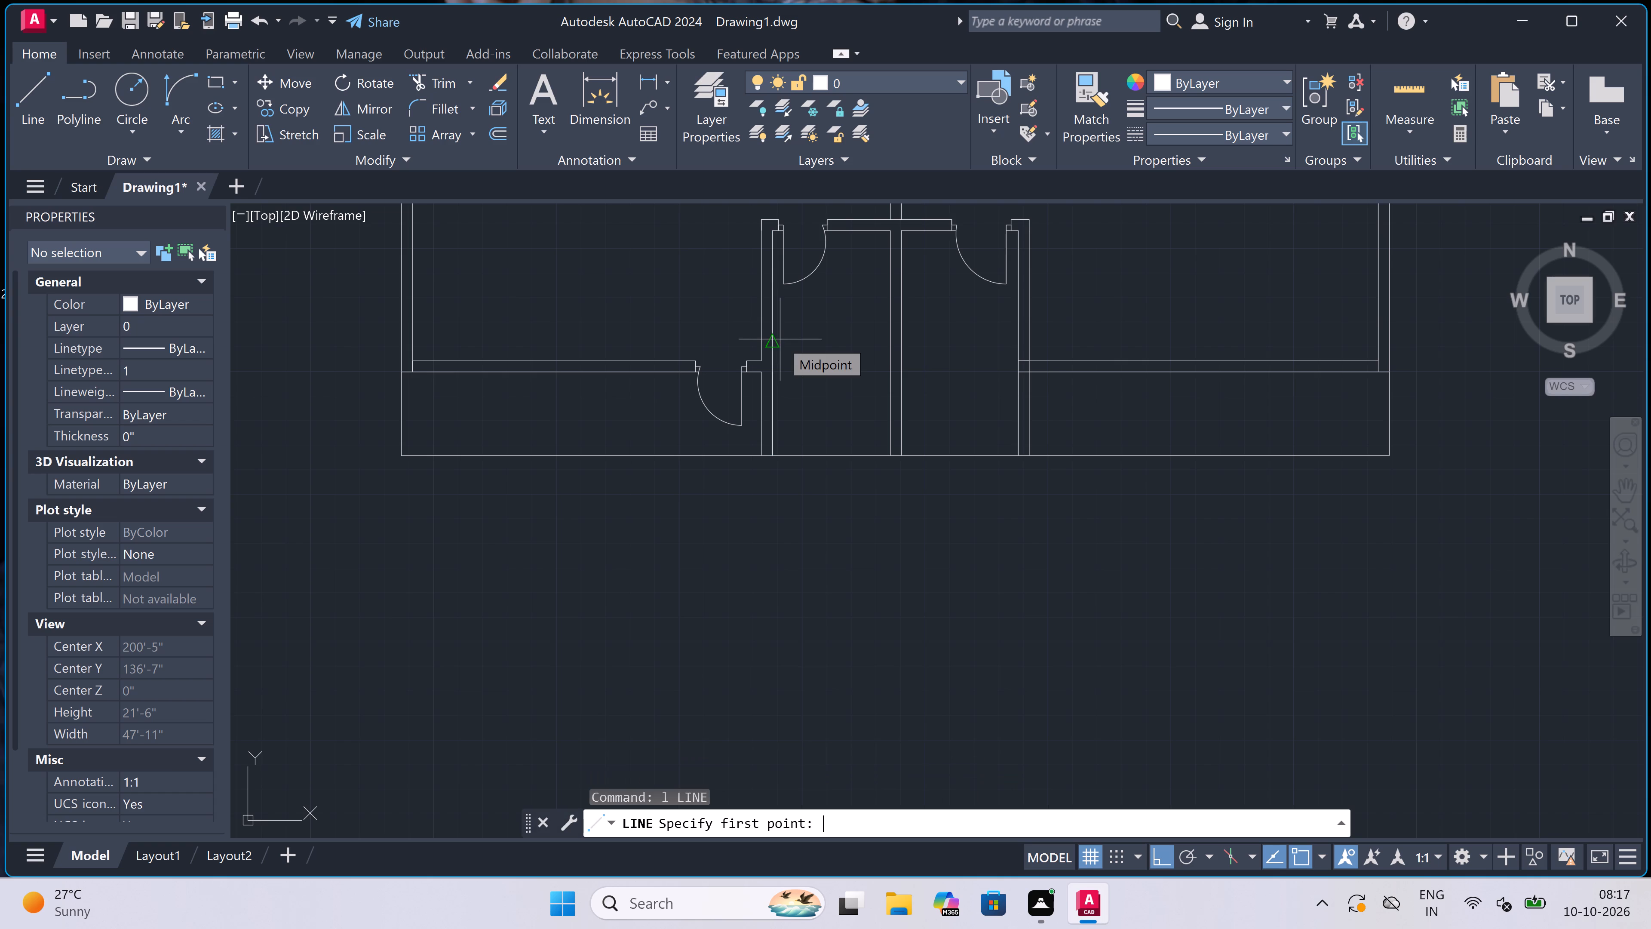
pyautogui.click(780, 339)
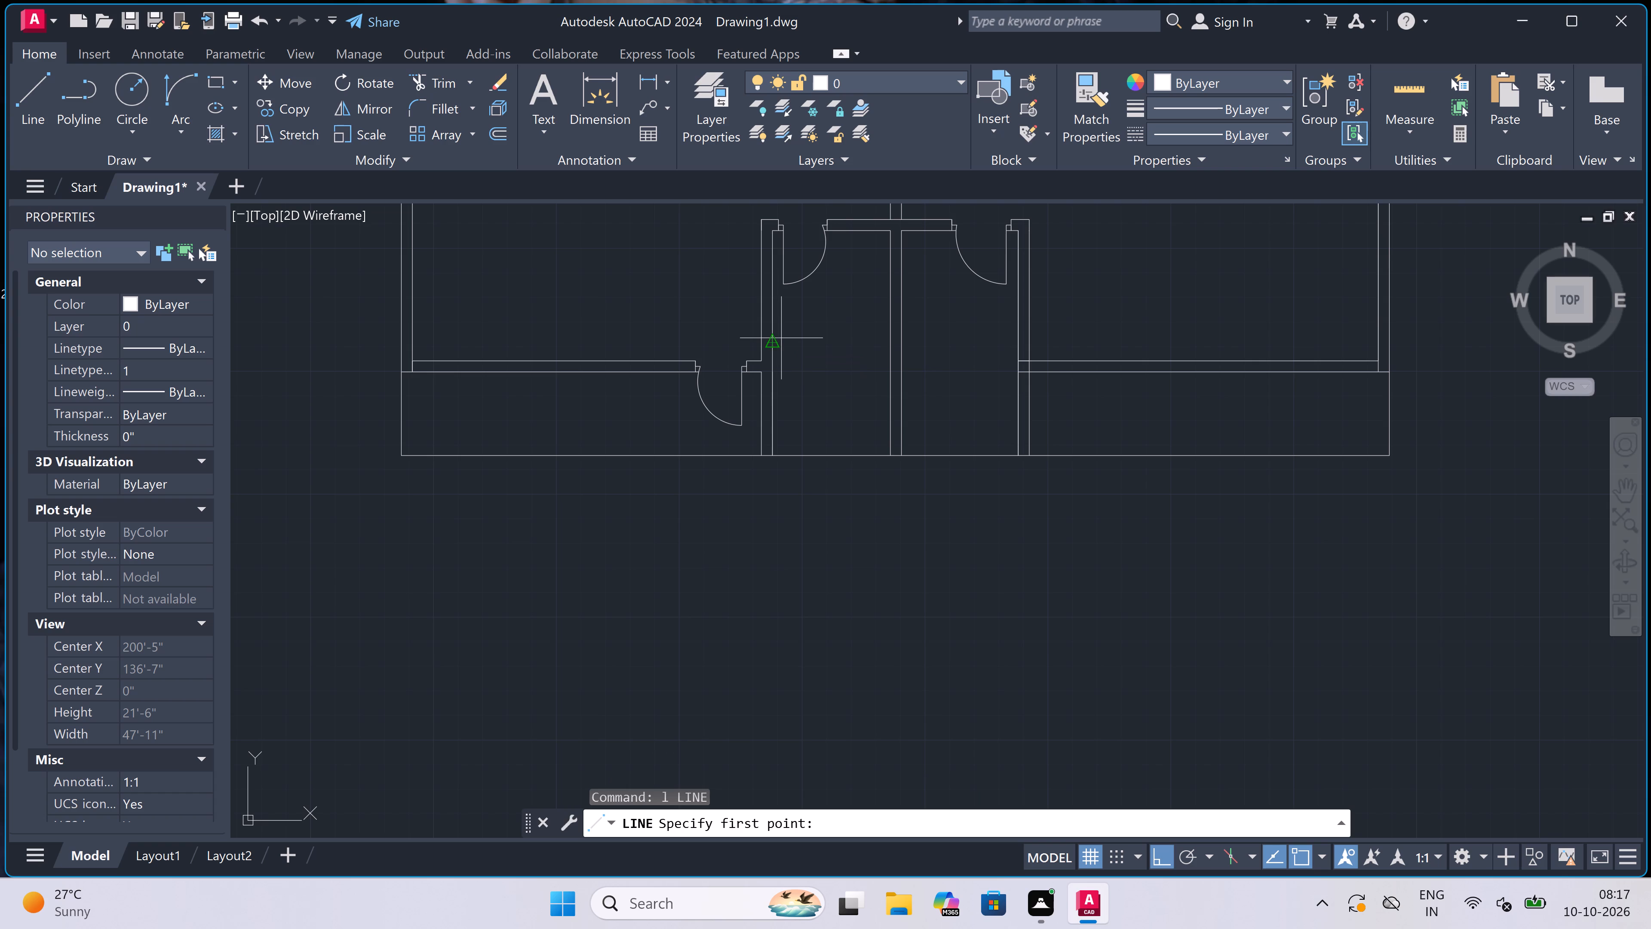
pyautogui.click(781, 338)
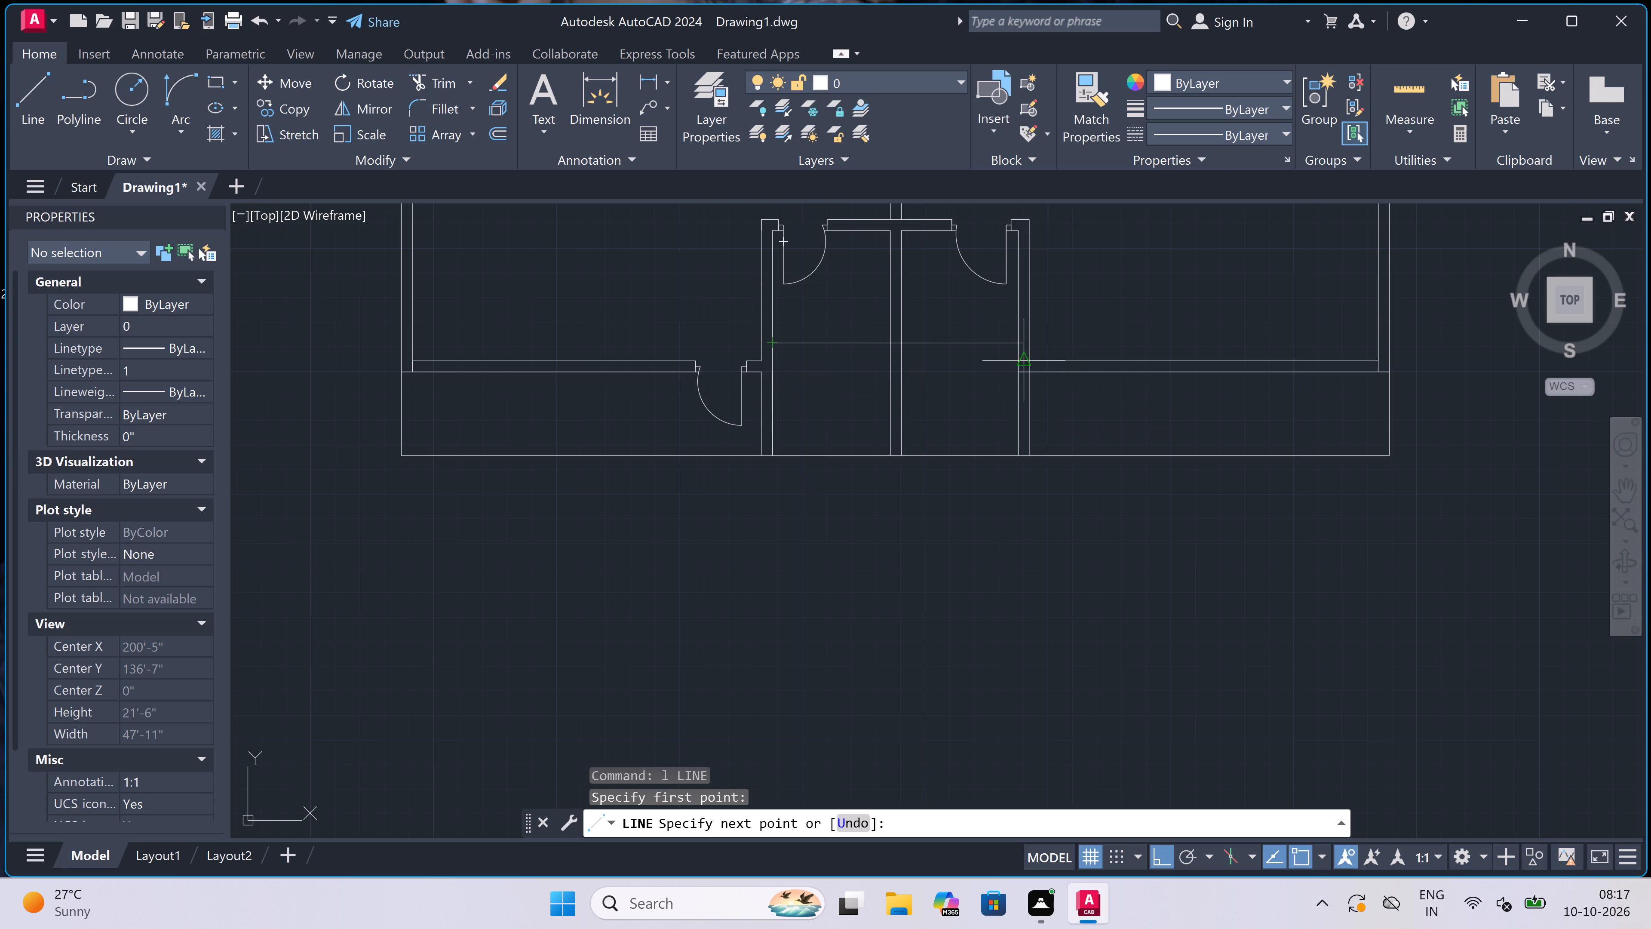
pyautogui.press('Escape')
# Draw a door jamb across the lower wall just right of the right partition, with a 2" stub and a 2' leaf downward.
pyautogui.scroll(2, 1046, 363)
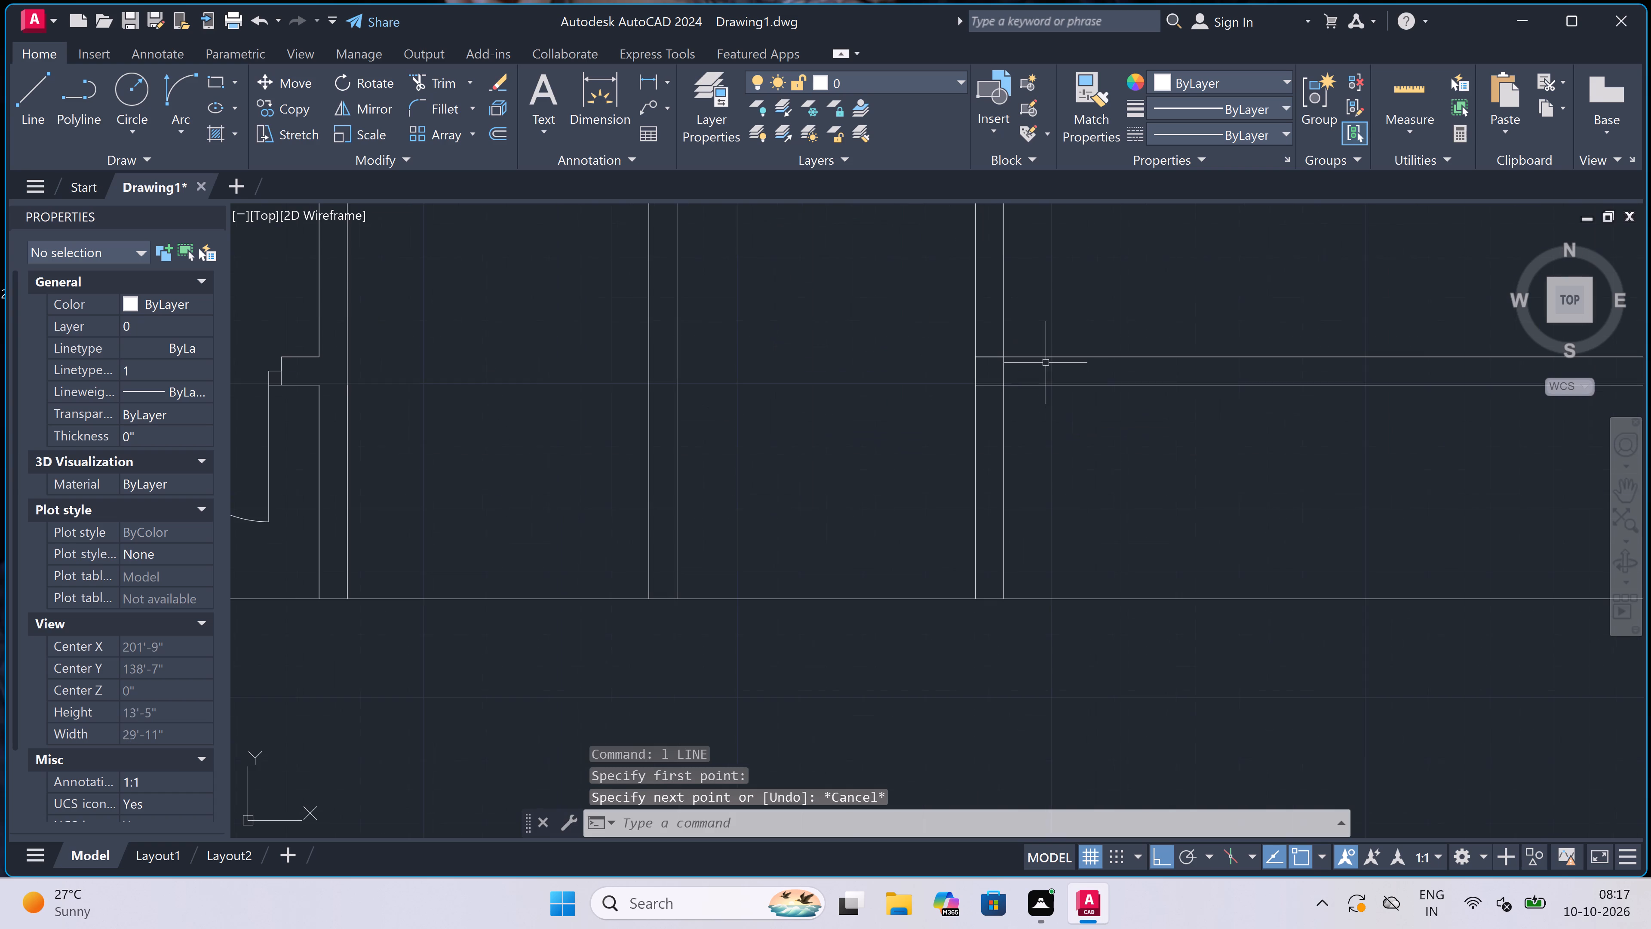
pyautogui.press('space')
pyautogui.click(1031, 357)
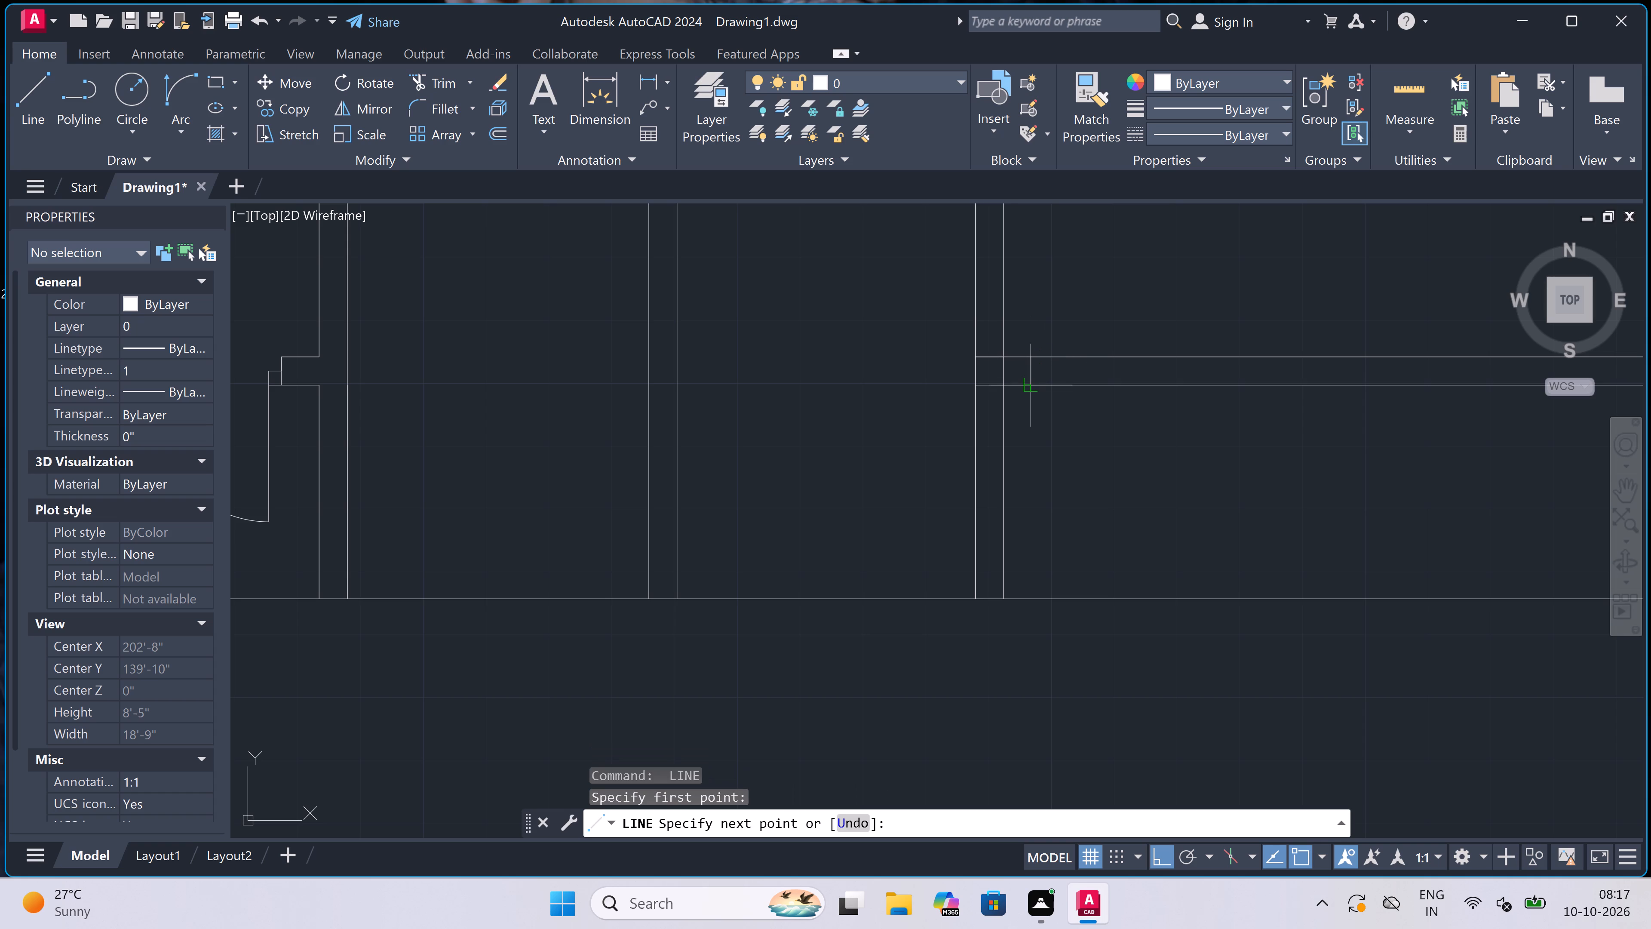
pyautogui.doubleClick(1025, 385)
pyautogui.click(1031, 366)
pyautogui.write('2"')
pyautogui.press('space')
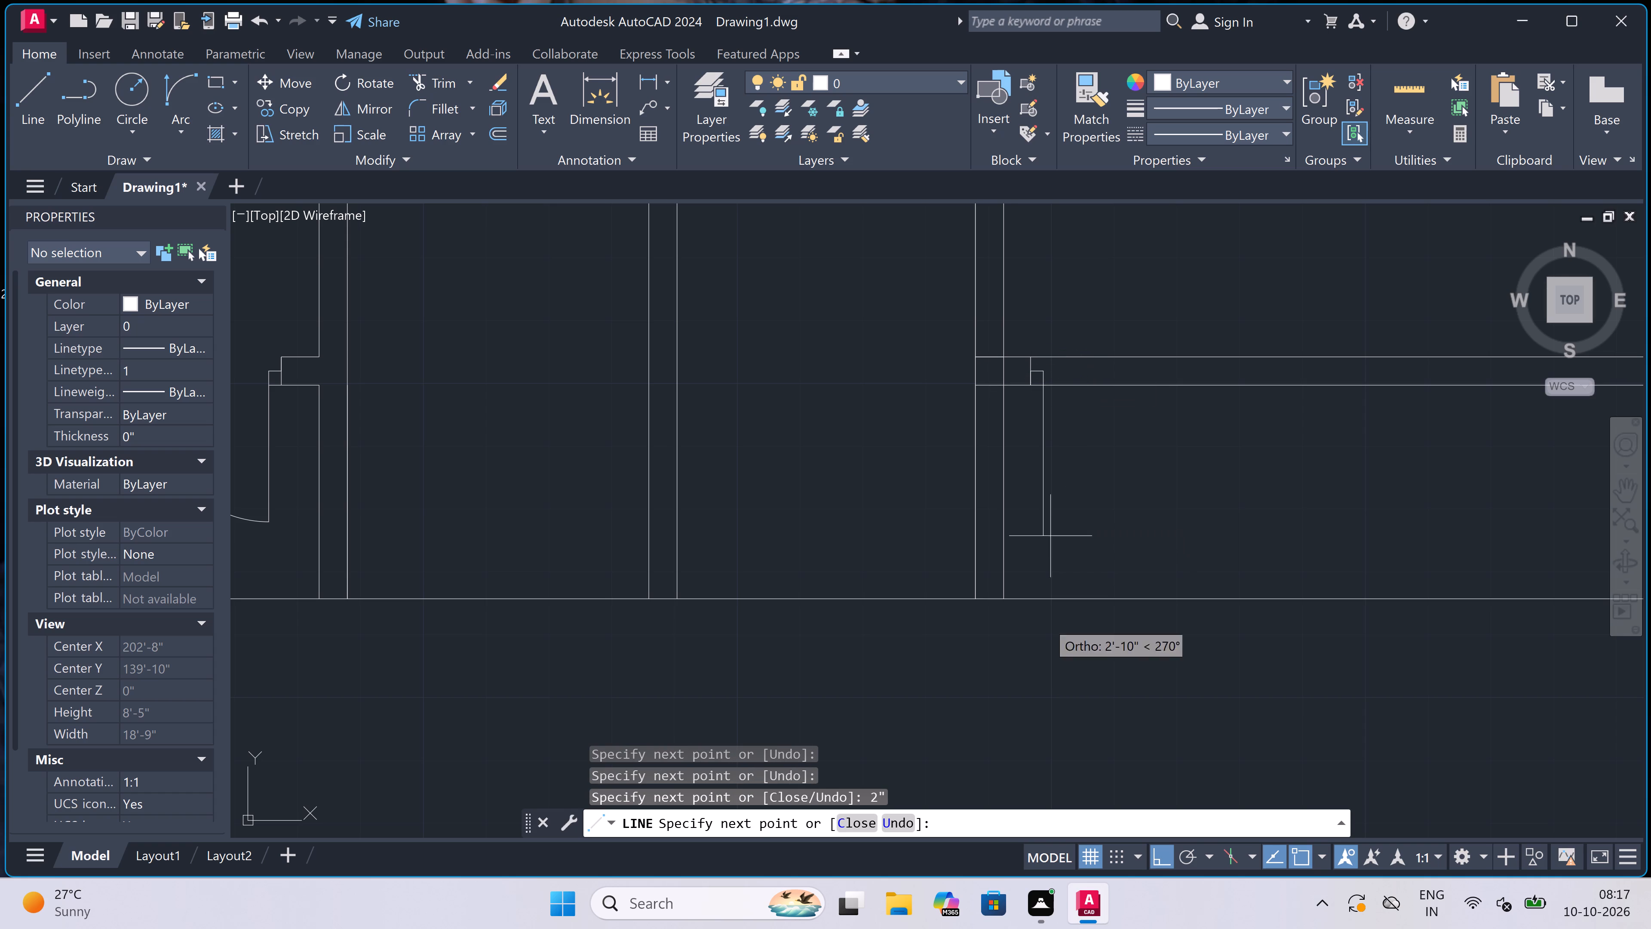
pyautogui.press('2')
pyautogui.write("'")
pyautogui.press('space')
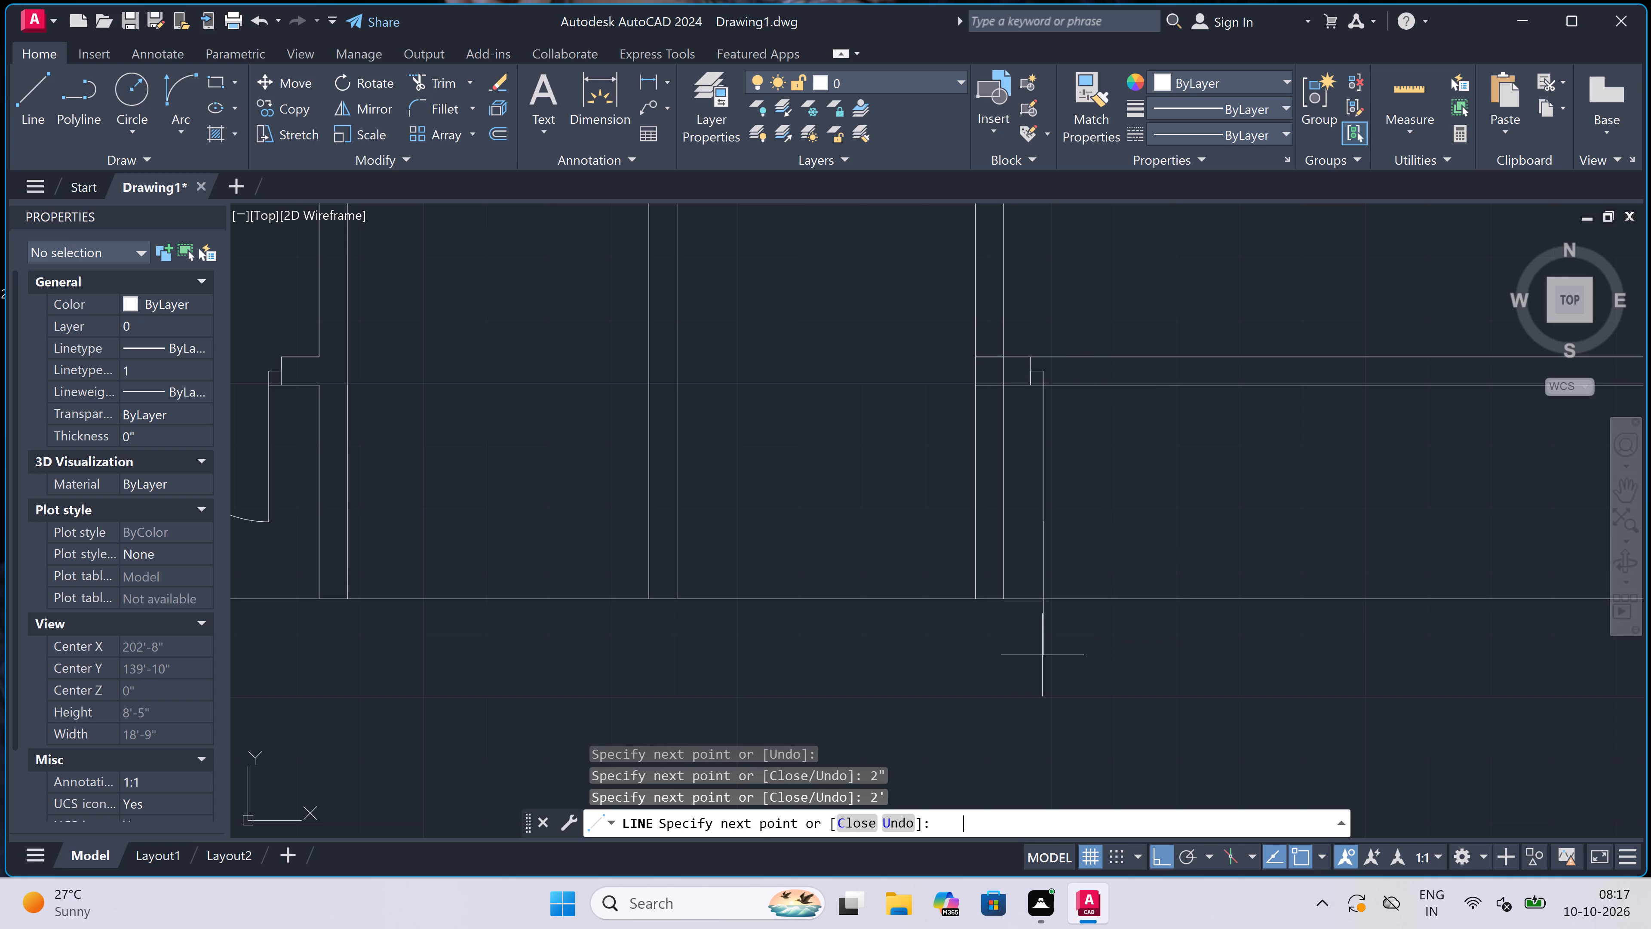
pyautogui.press('Escape')
# Draw the opposite jamb across the lower wall, with a 2" stub from its midpoint toward the door leaf.
pyautogui.press('space')
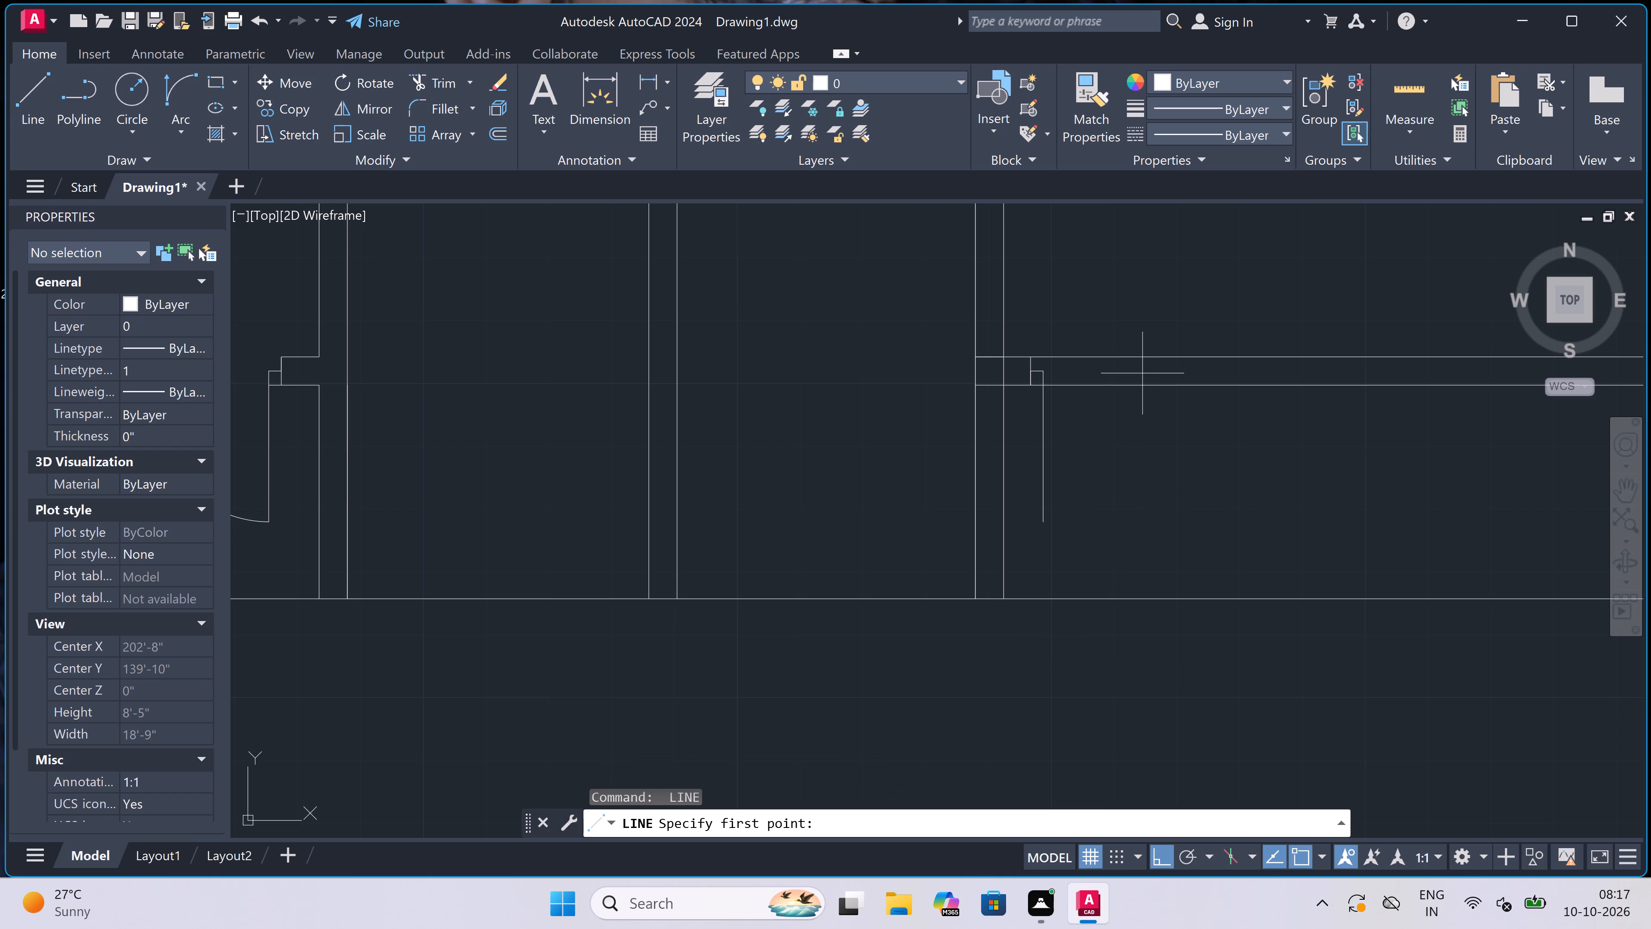
pyautogui.click(1166, 380)
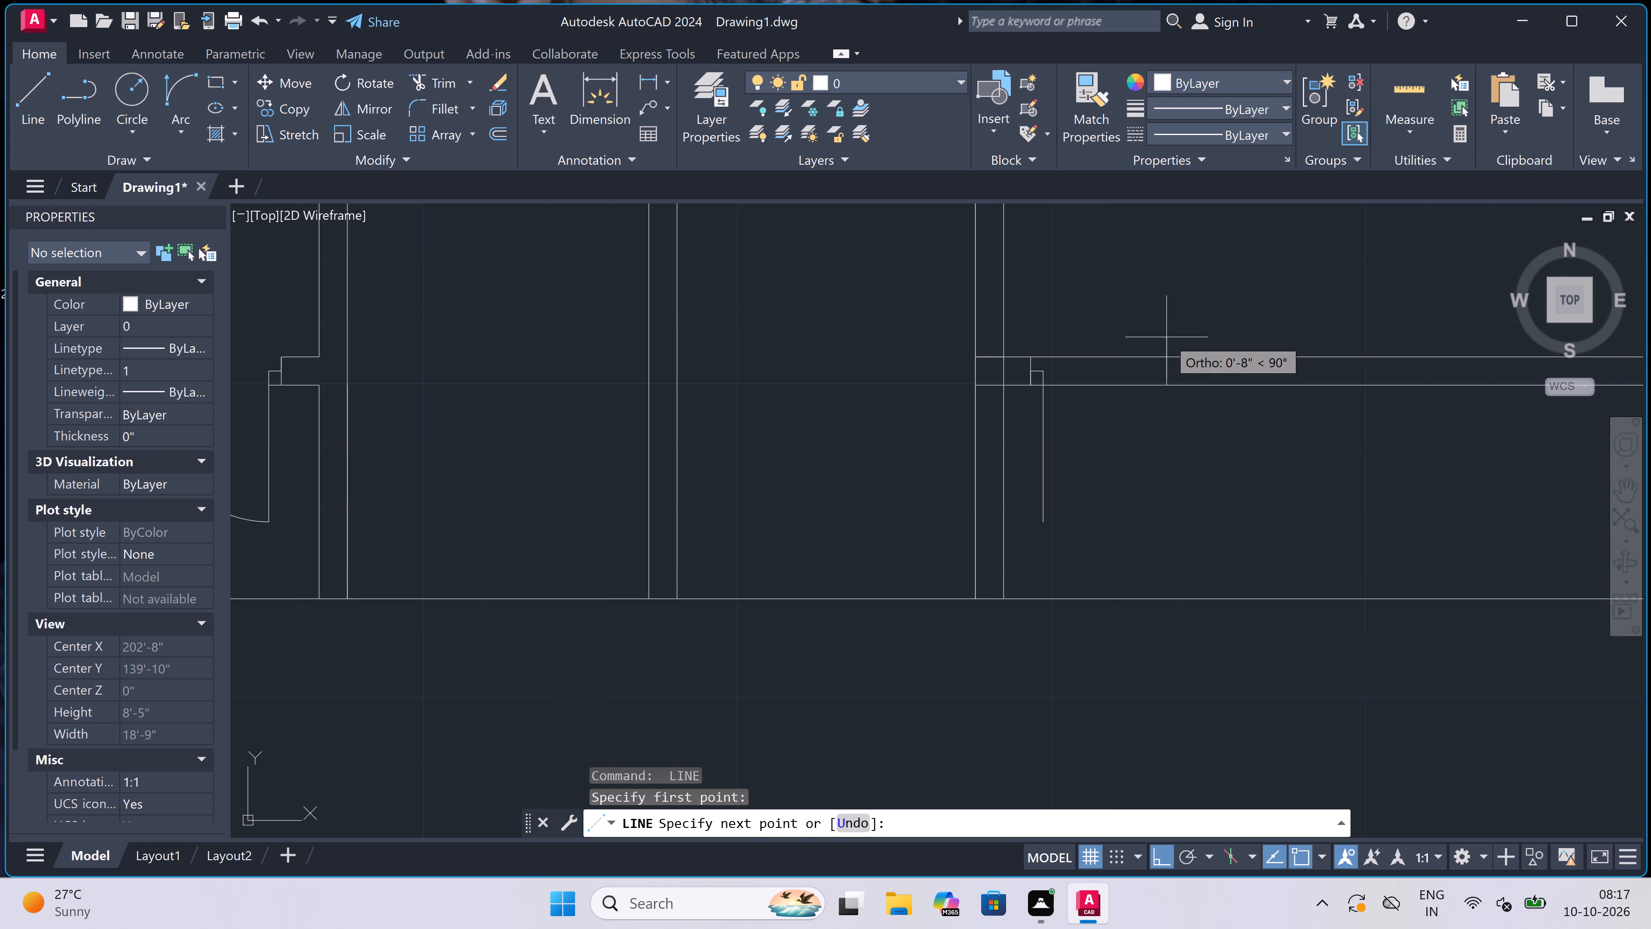
pyautogui.click(1165, 354)
pyautogui.scroll(2, 1165, 354)
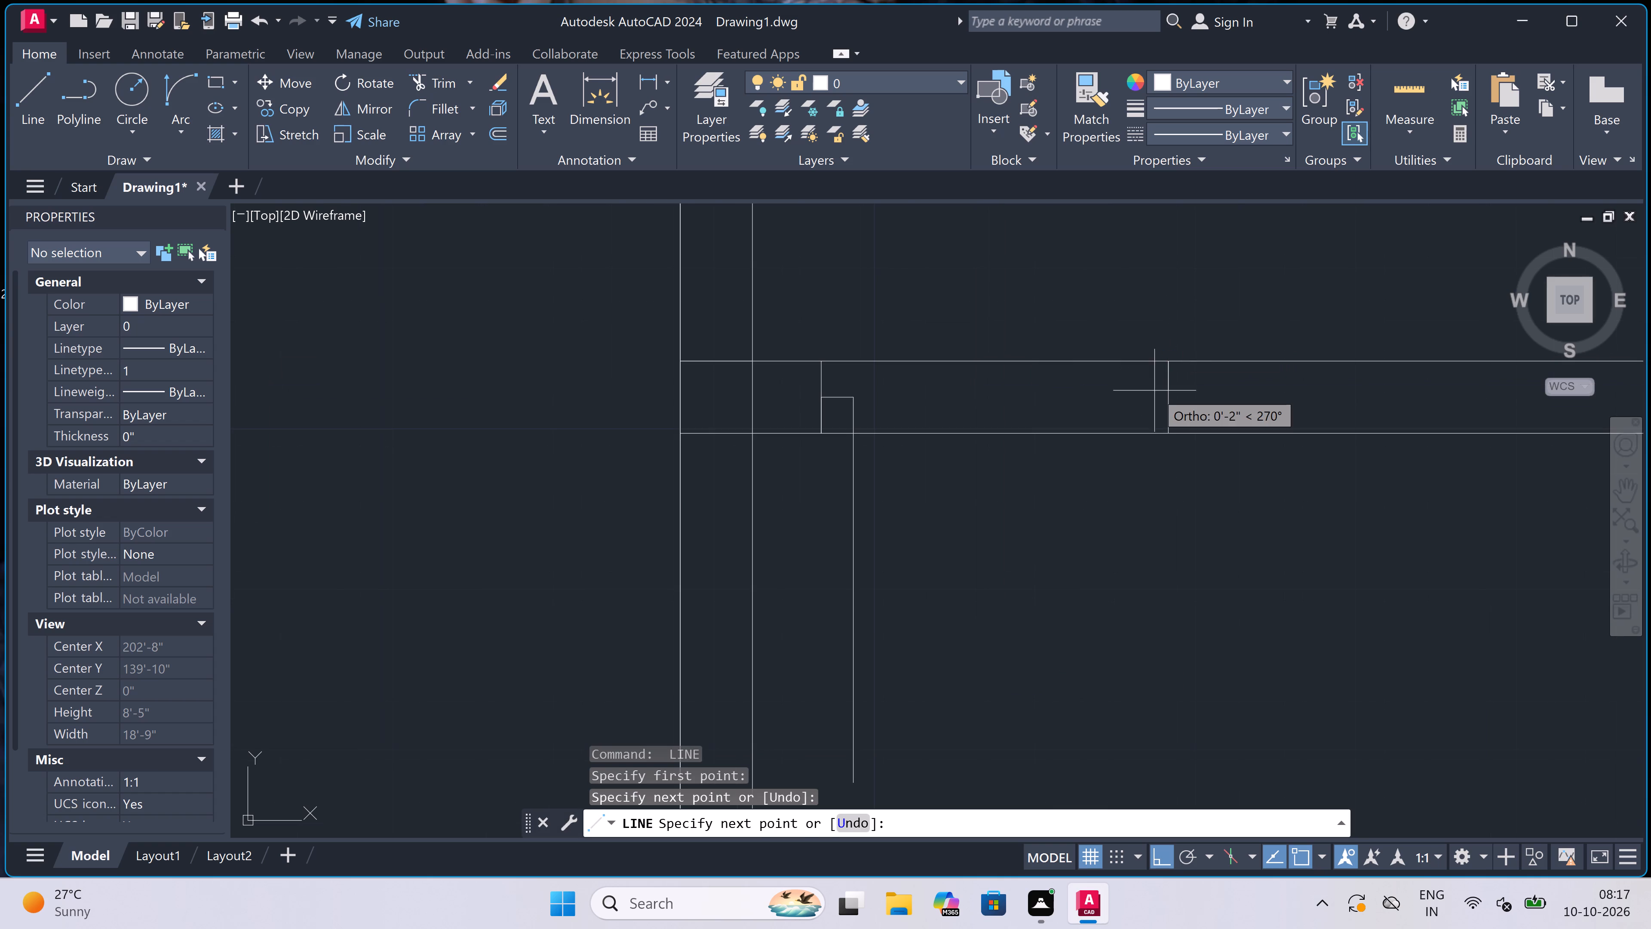
pyautogui.click(1163, 400)
pyautogui.write('2"')
pyautogui.press('space')
pyautogui.press('Escape')
pyautogui.scroll(-2, 1104, 408)
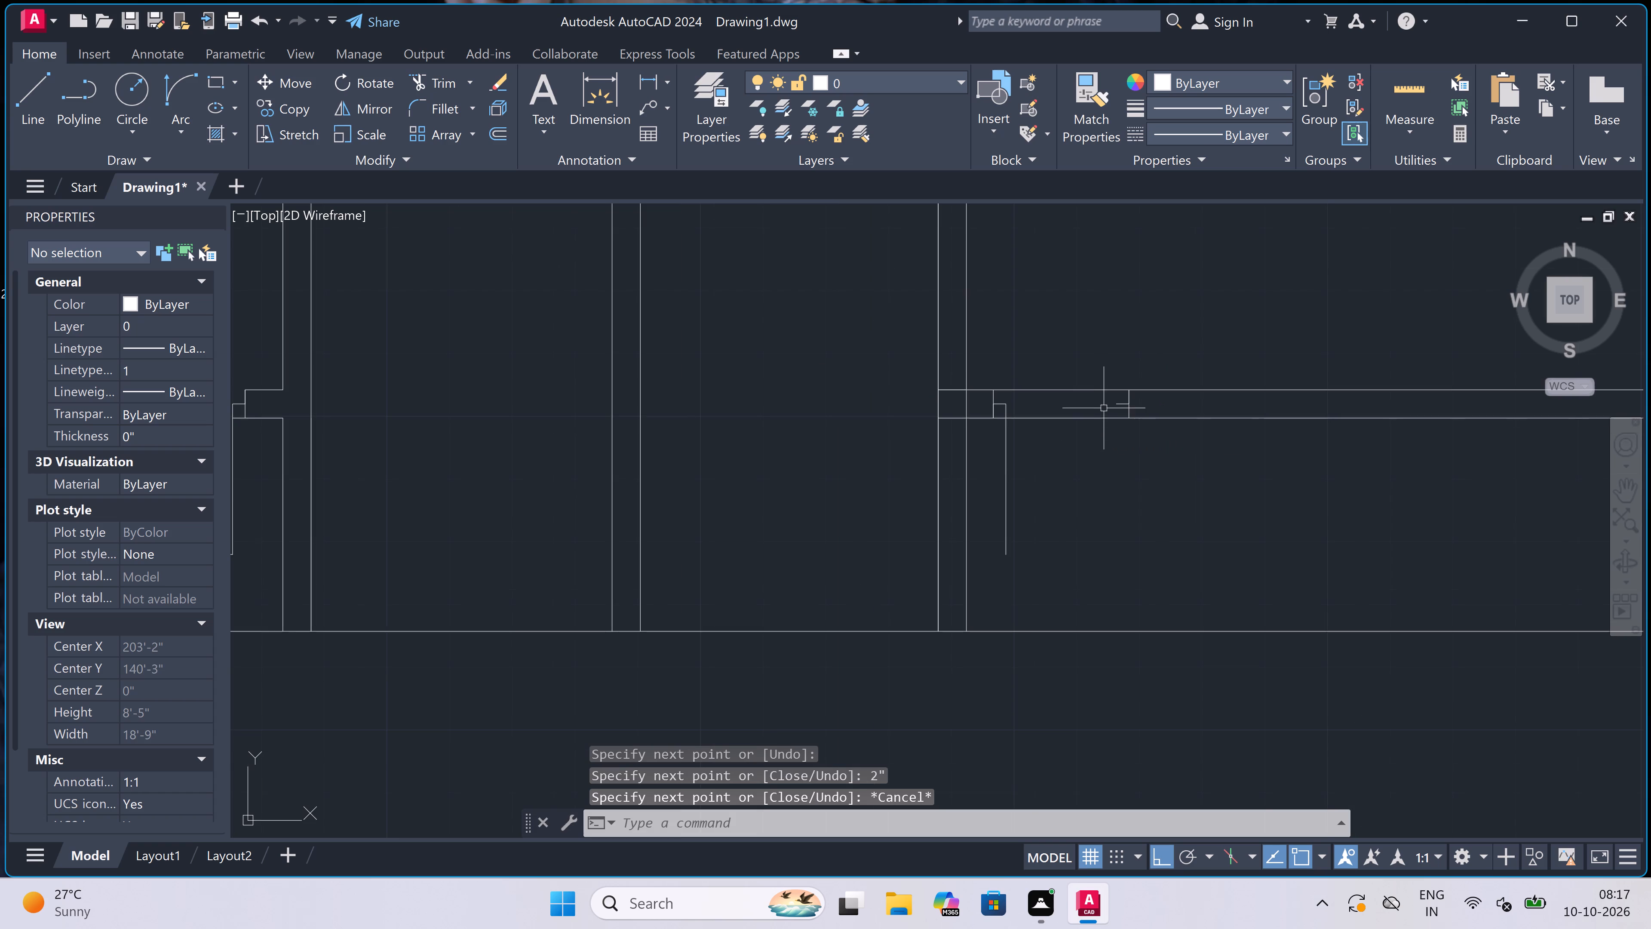
# Draw the door's swing arc from the leaf's lower end to the right jamb's stub.
pyautogui.click(170, 91)
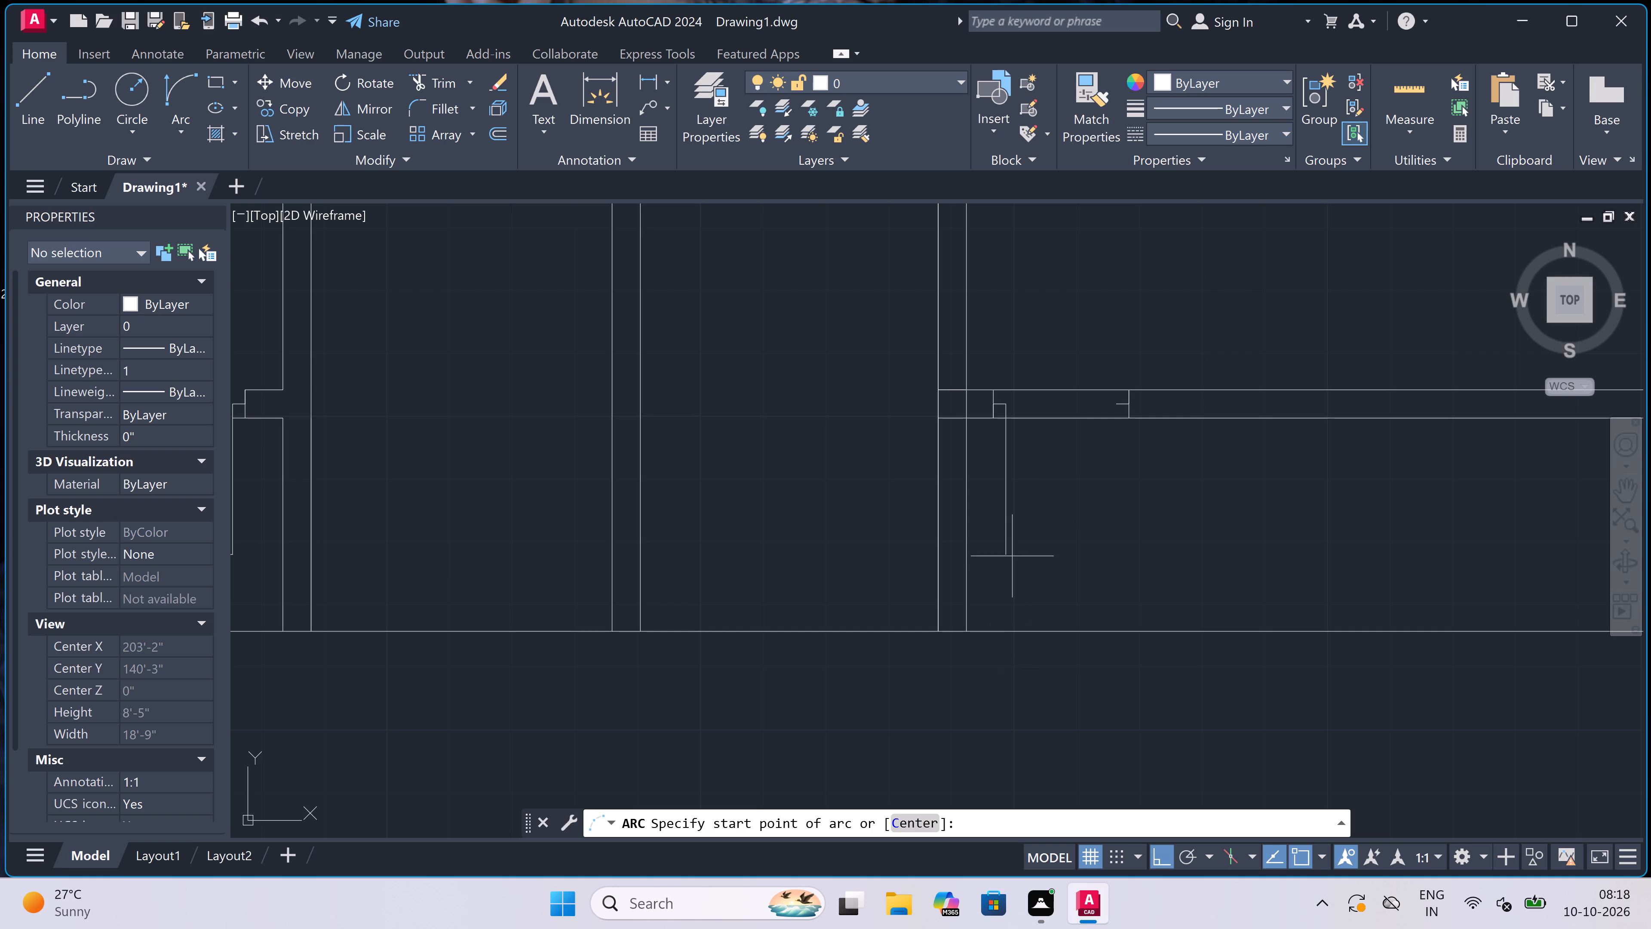
pyautogui.click(1005, 558)
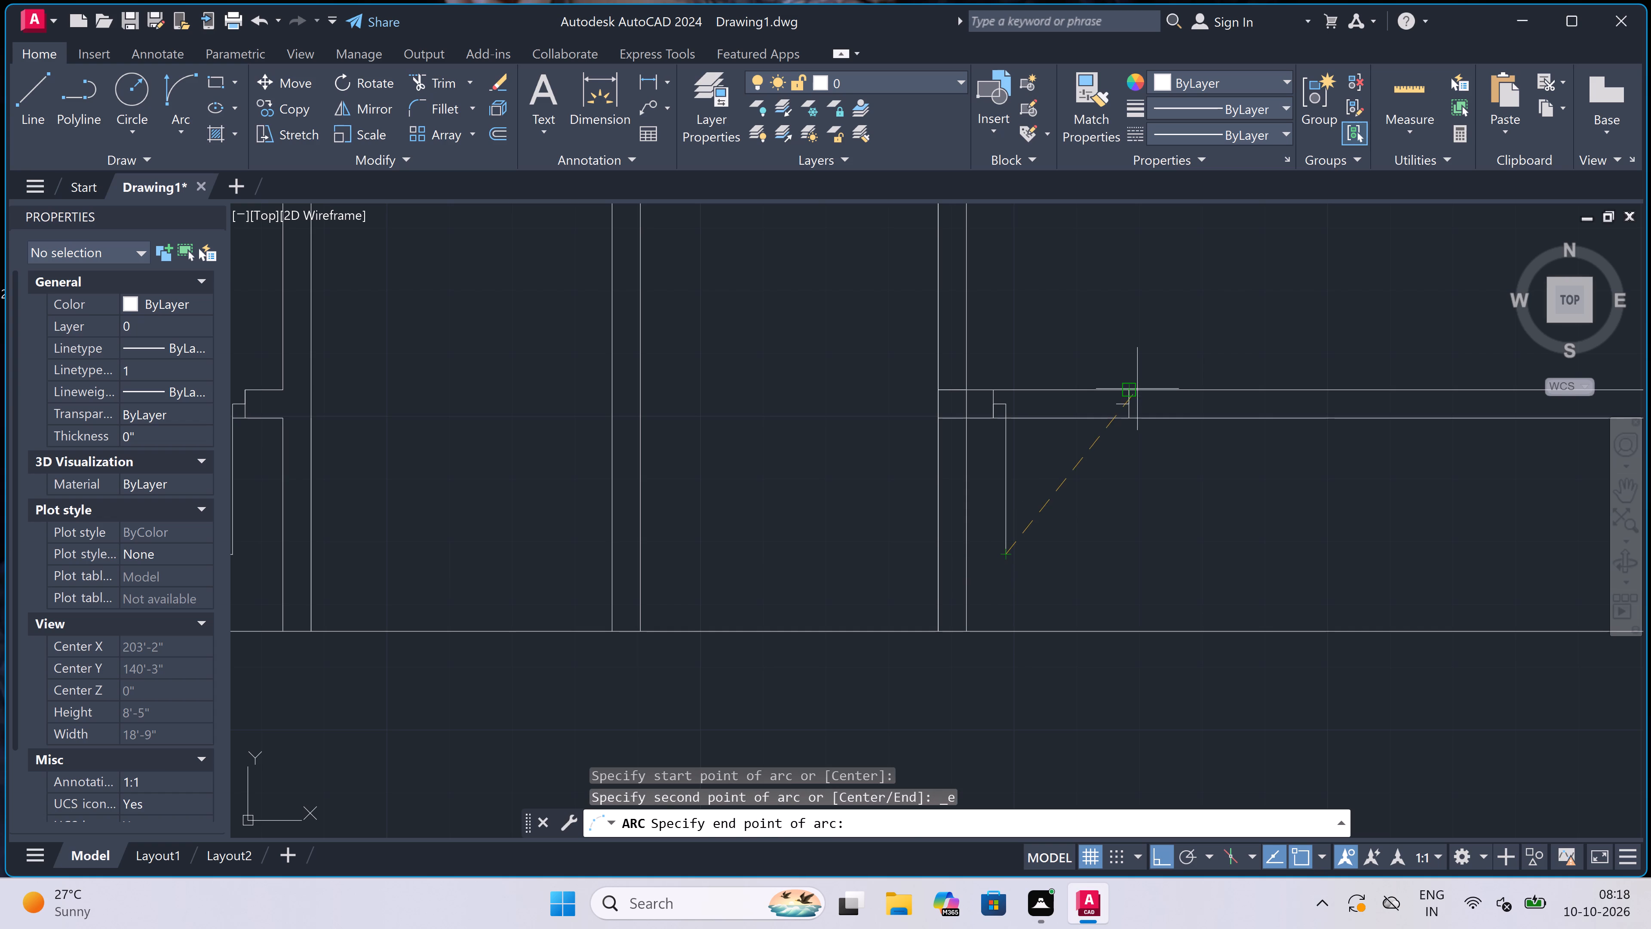
pyautogui.scroll(5, 1123, 400)
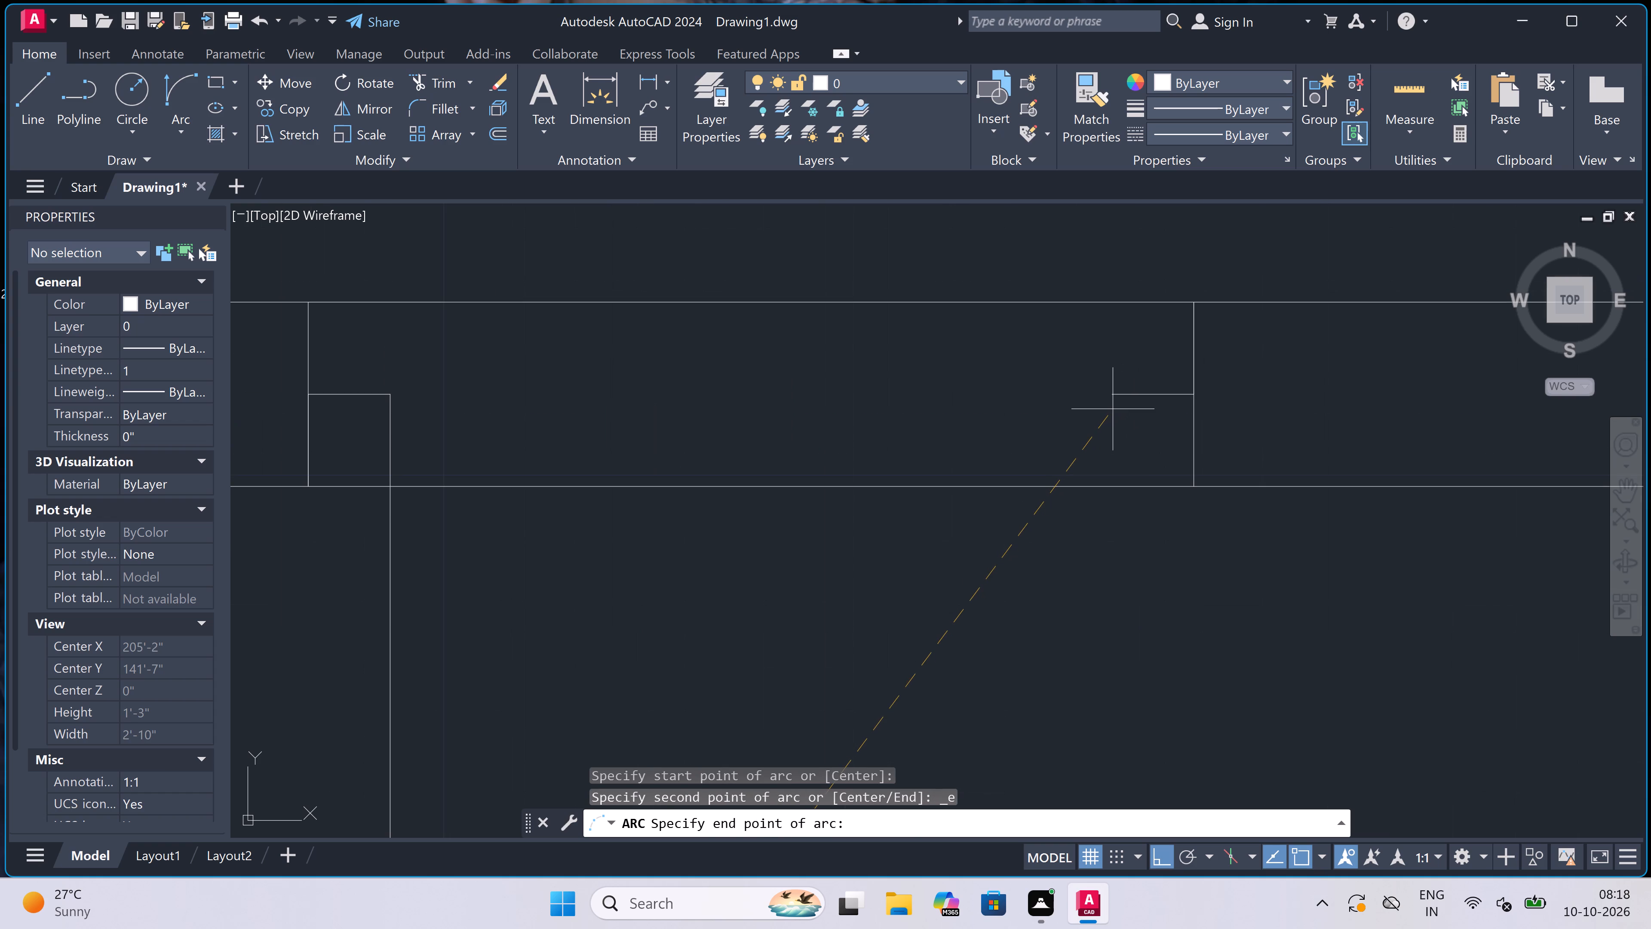
pyautogui.click(1111, 387)
pyautogui.scroll(-2, 1111, 387)
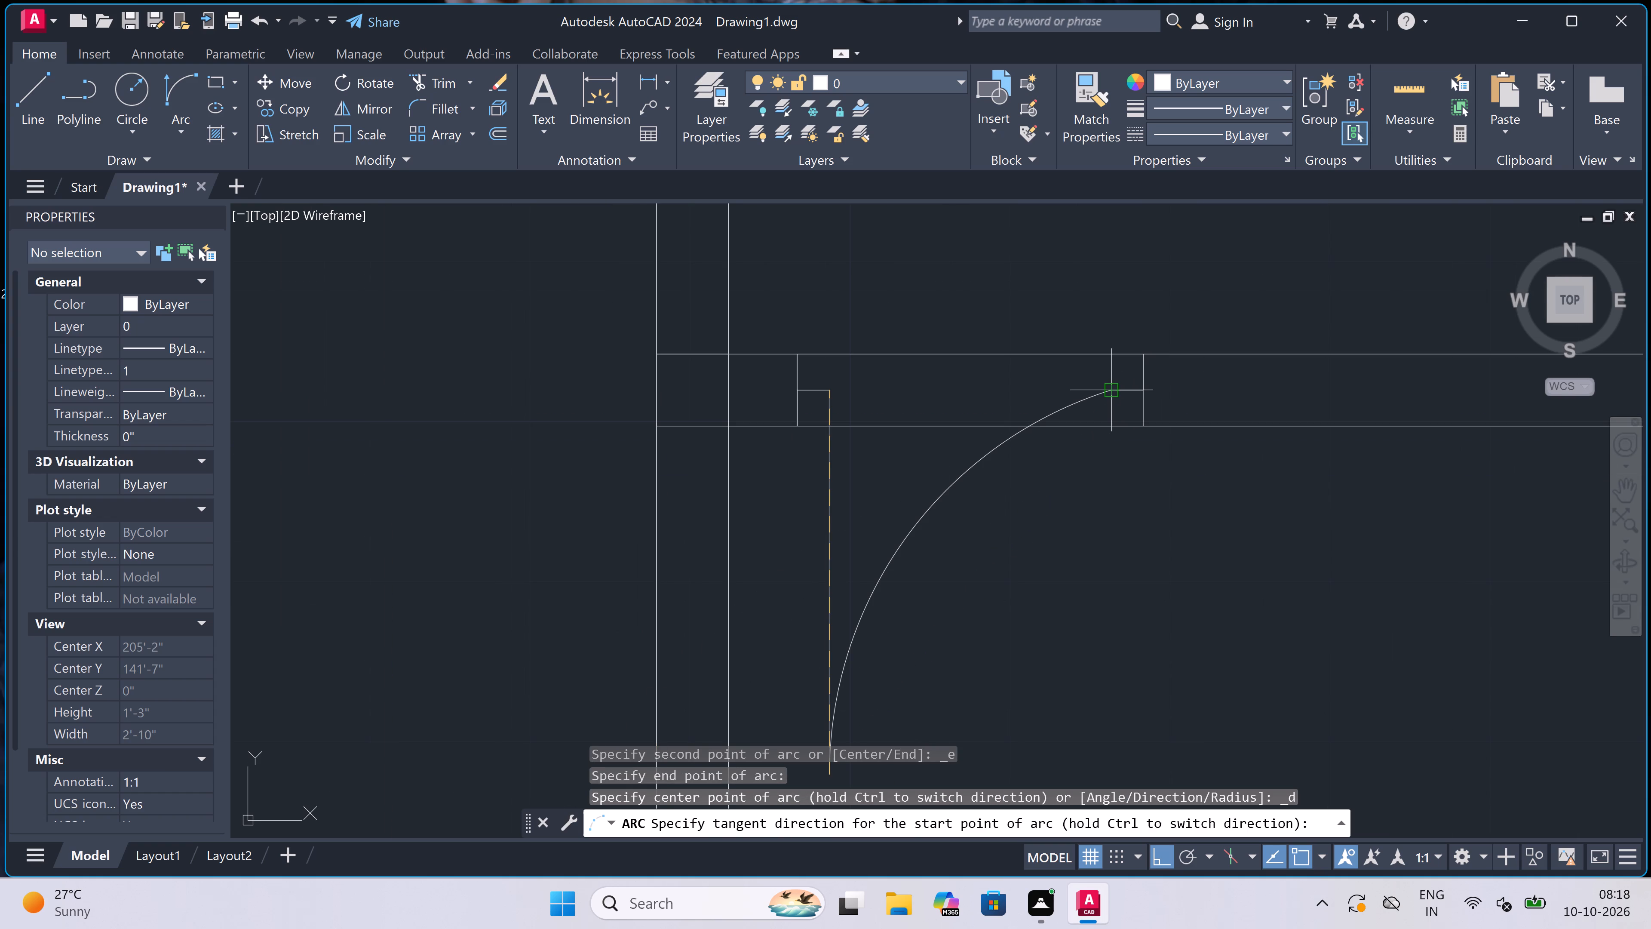
pyautogui.click(1205, 523)
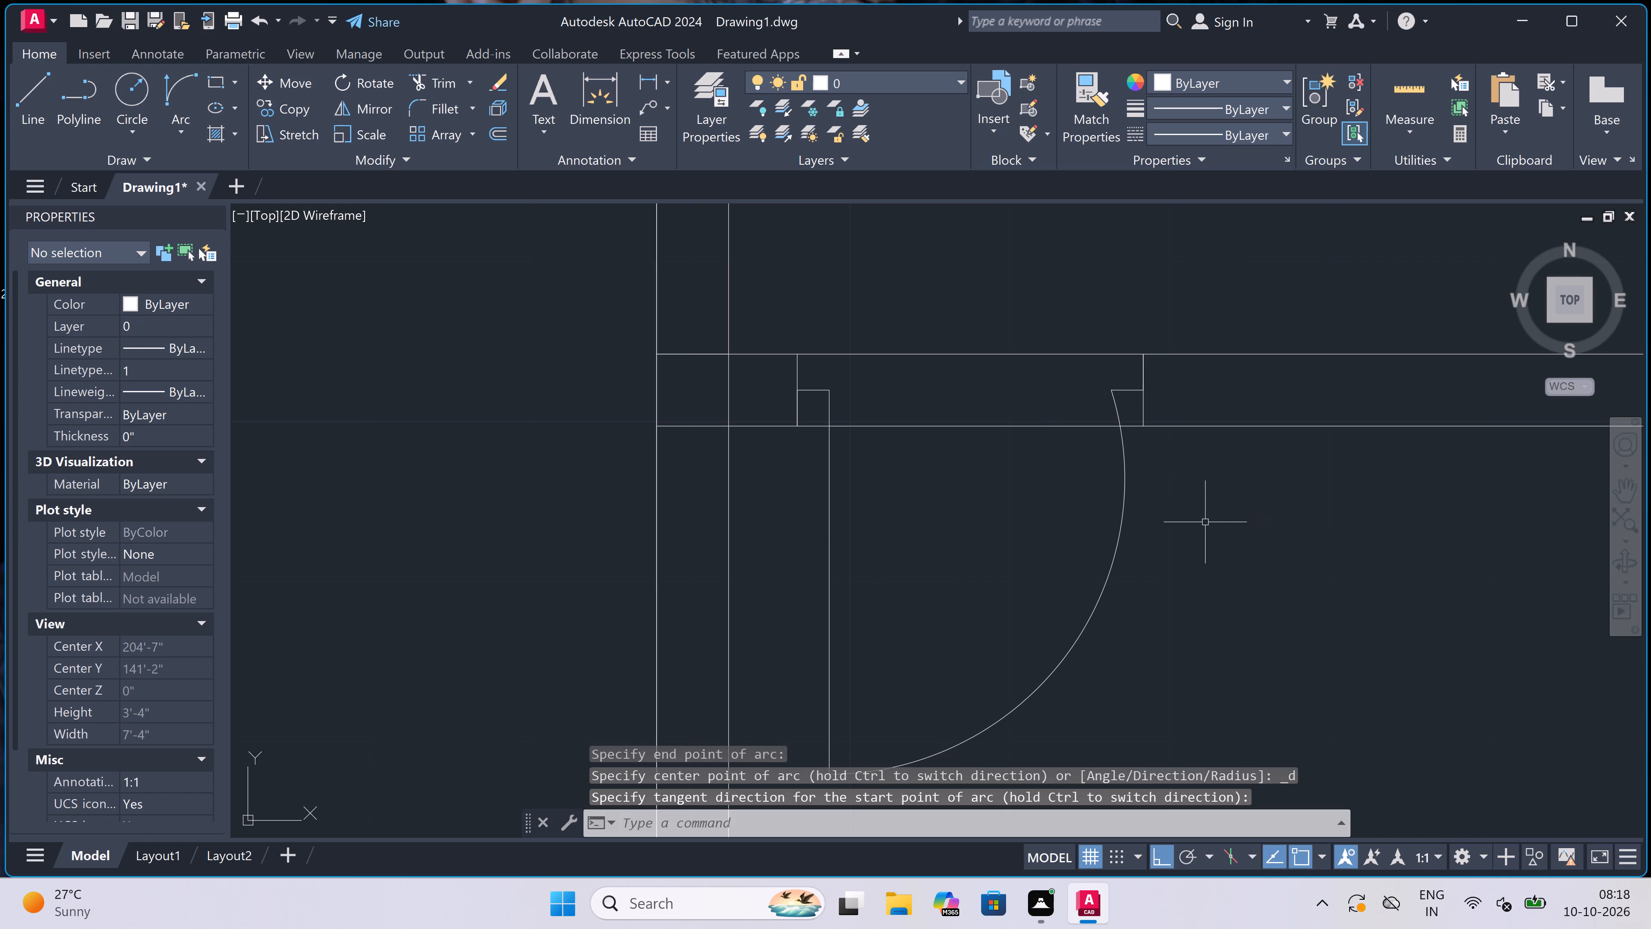
# Trim both lower wall lines between the right unit's two new jambs to open the doorway.
pyautogui.write('tr')
pyautogui.press('space')
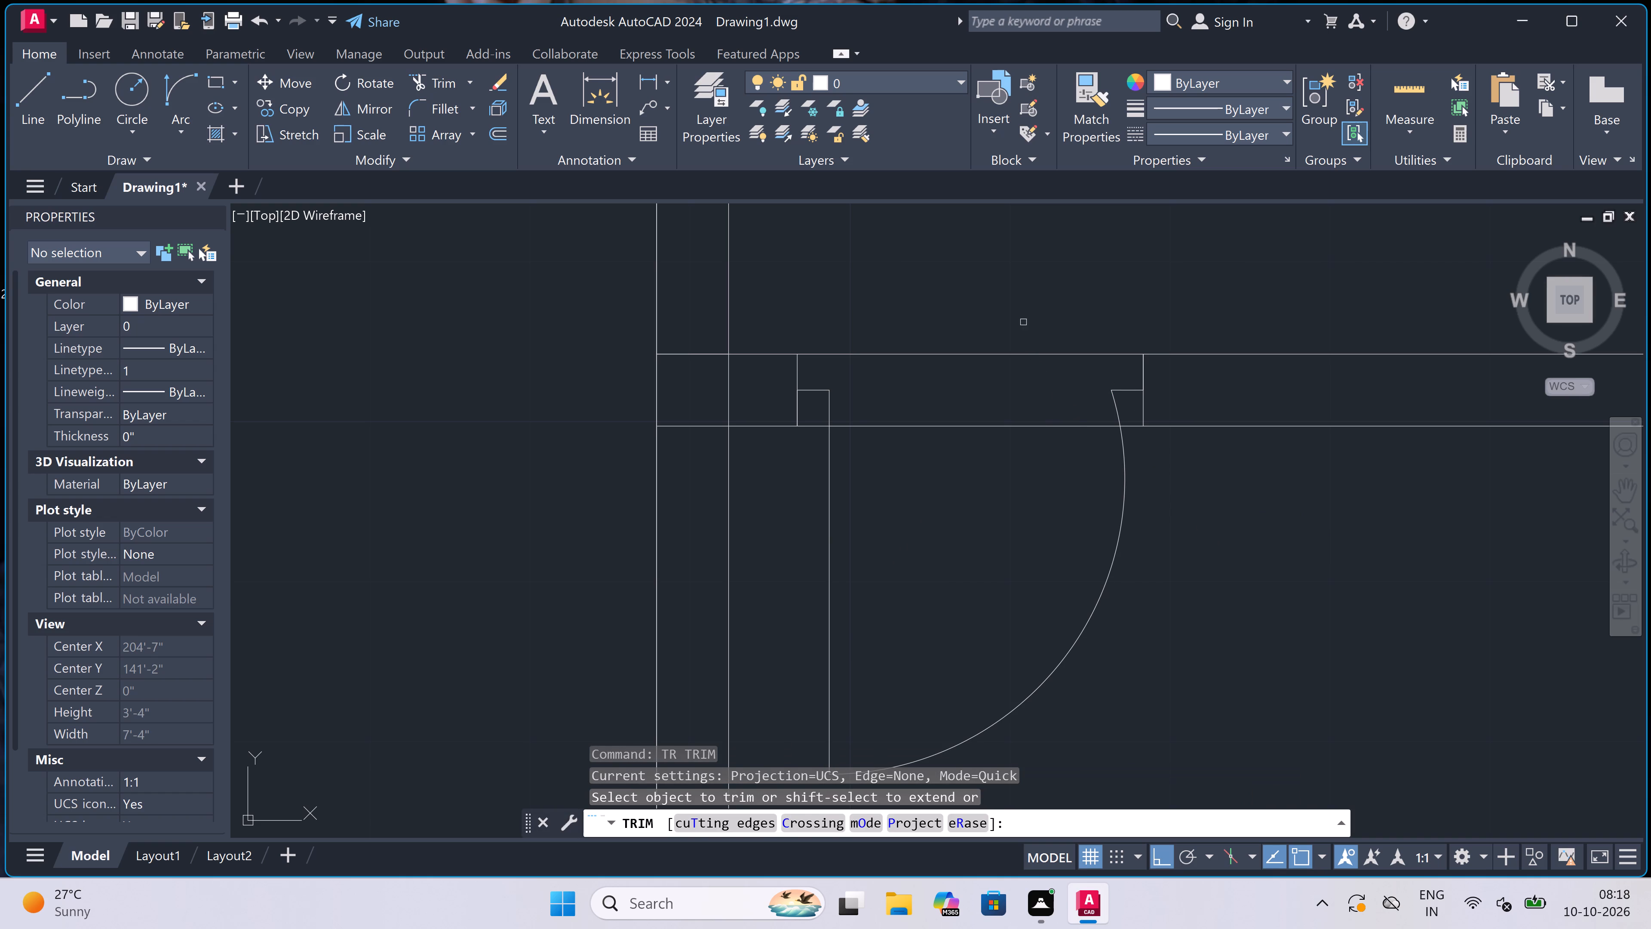
pyautogui.click(1023, 319)
pyautogui.click(999, 446)
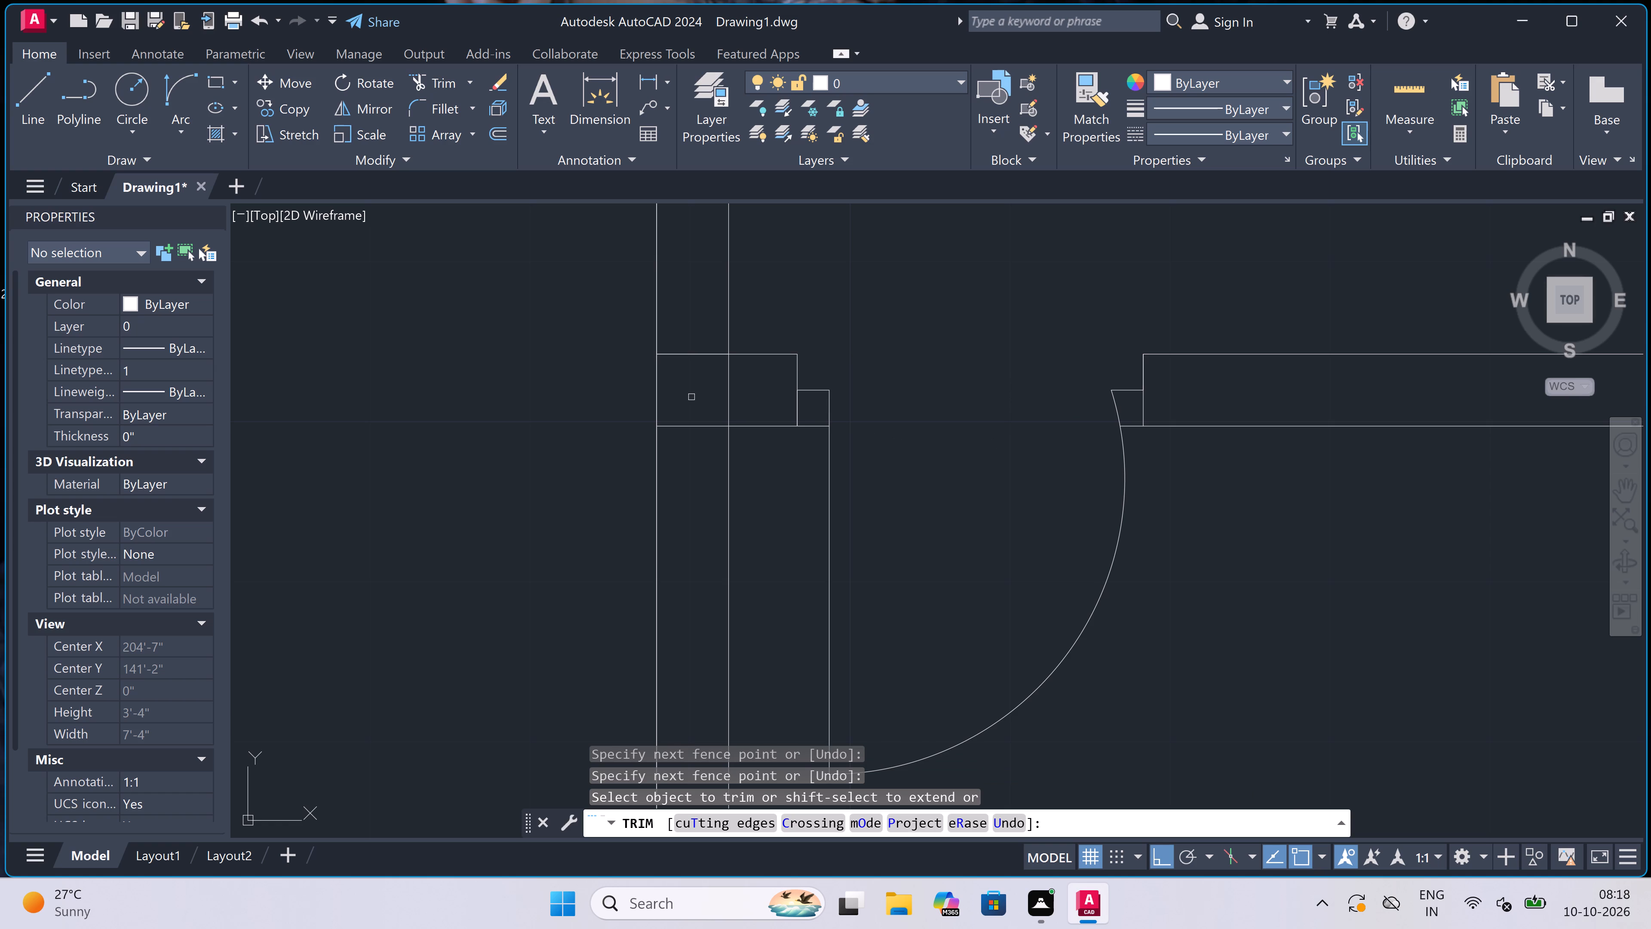
# Trim the crossing wall lines inside the junction of the right partition and the lower horizontal wall.
pyautogui.scroll(2, 691, 397)
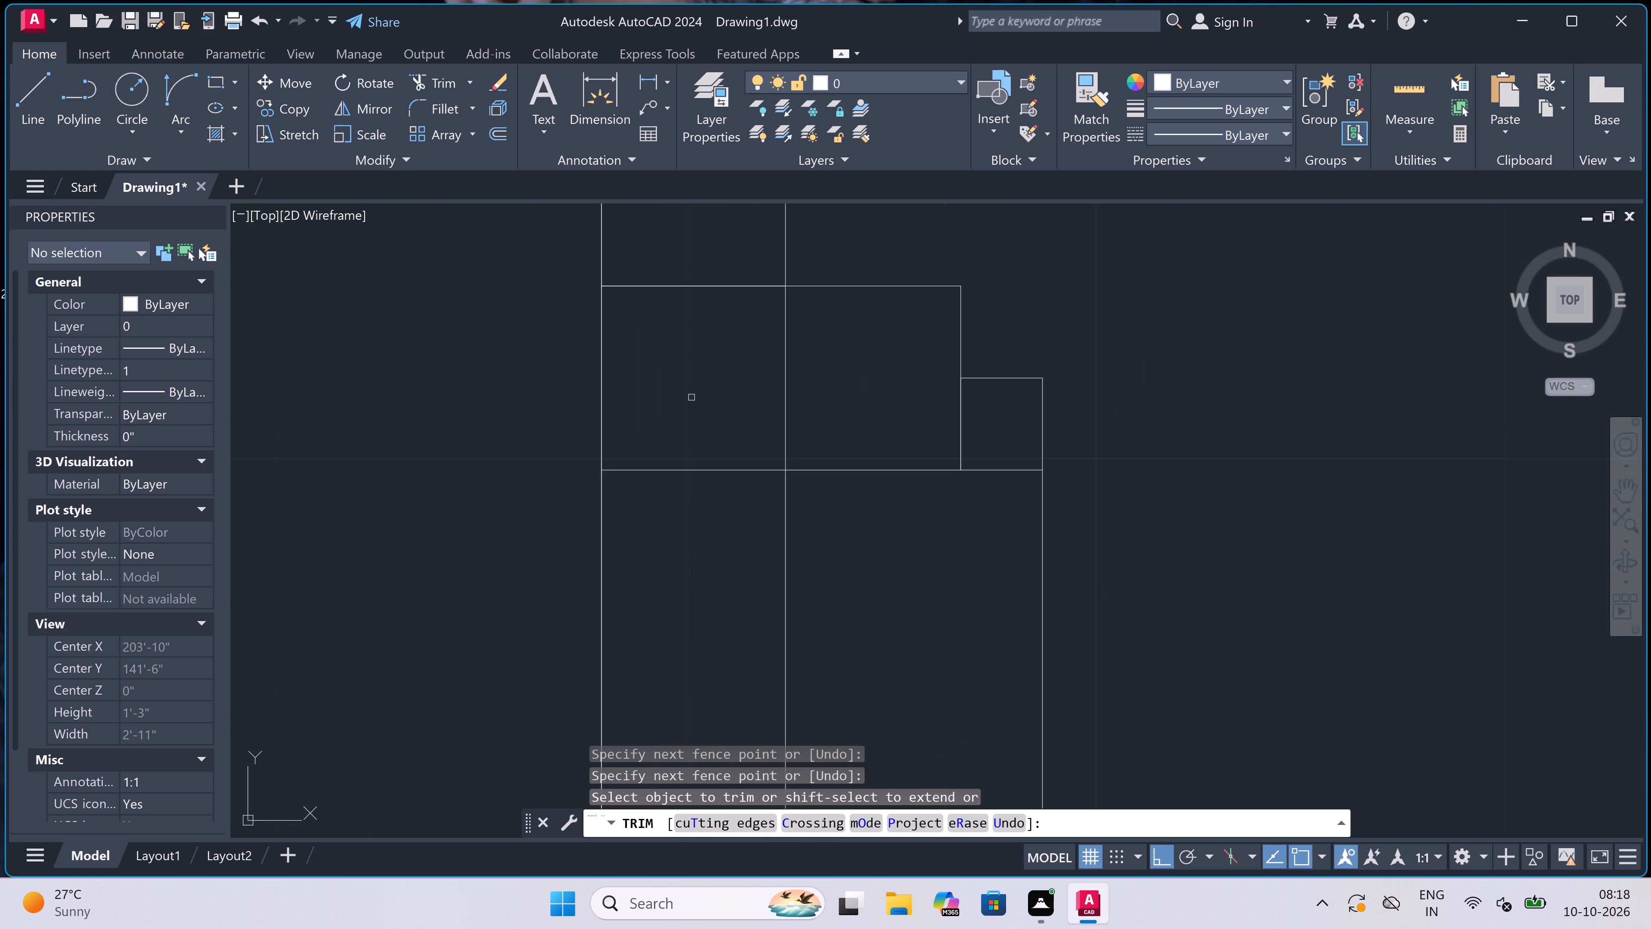
pyautogui.moveTo(692, 399); pyautogui.dragTo(697, 403)
pyautogui.tripleClick(824, 425)
pyautogui.scroll(-4, 824, 425)
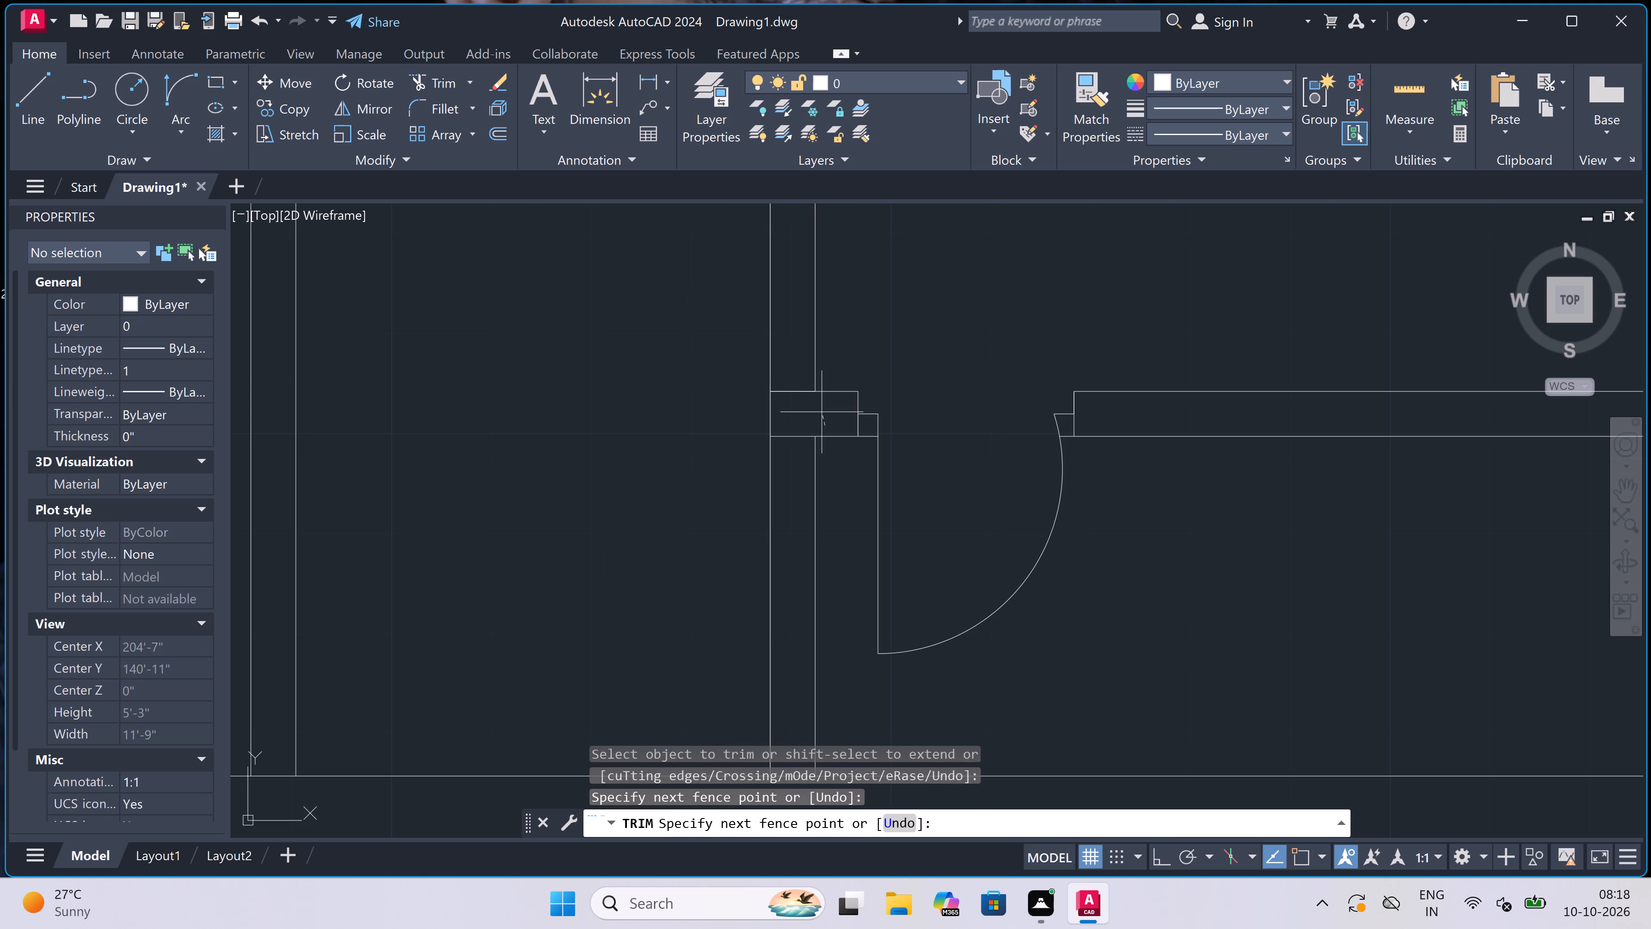
pyautogui.click(803, 383)
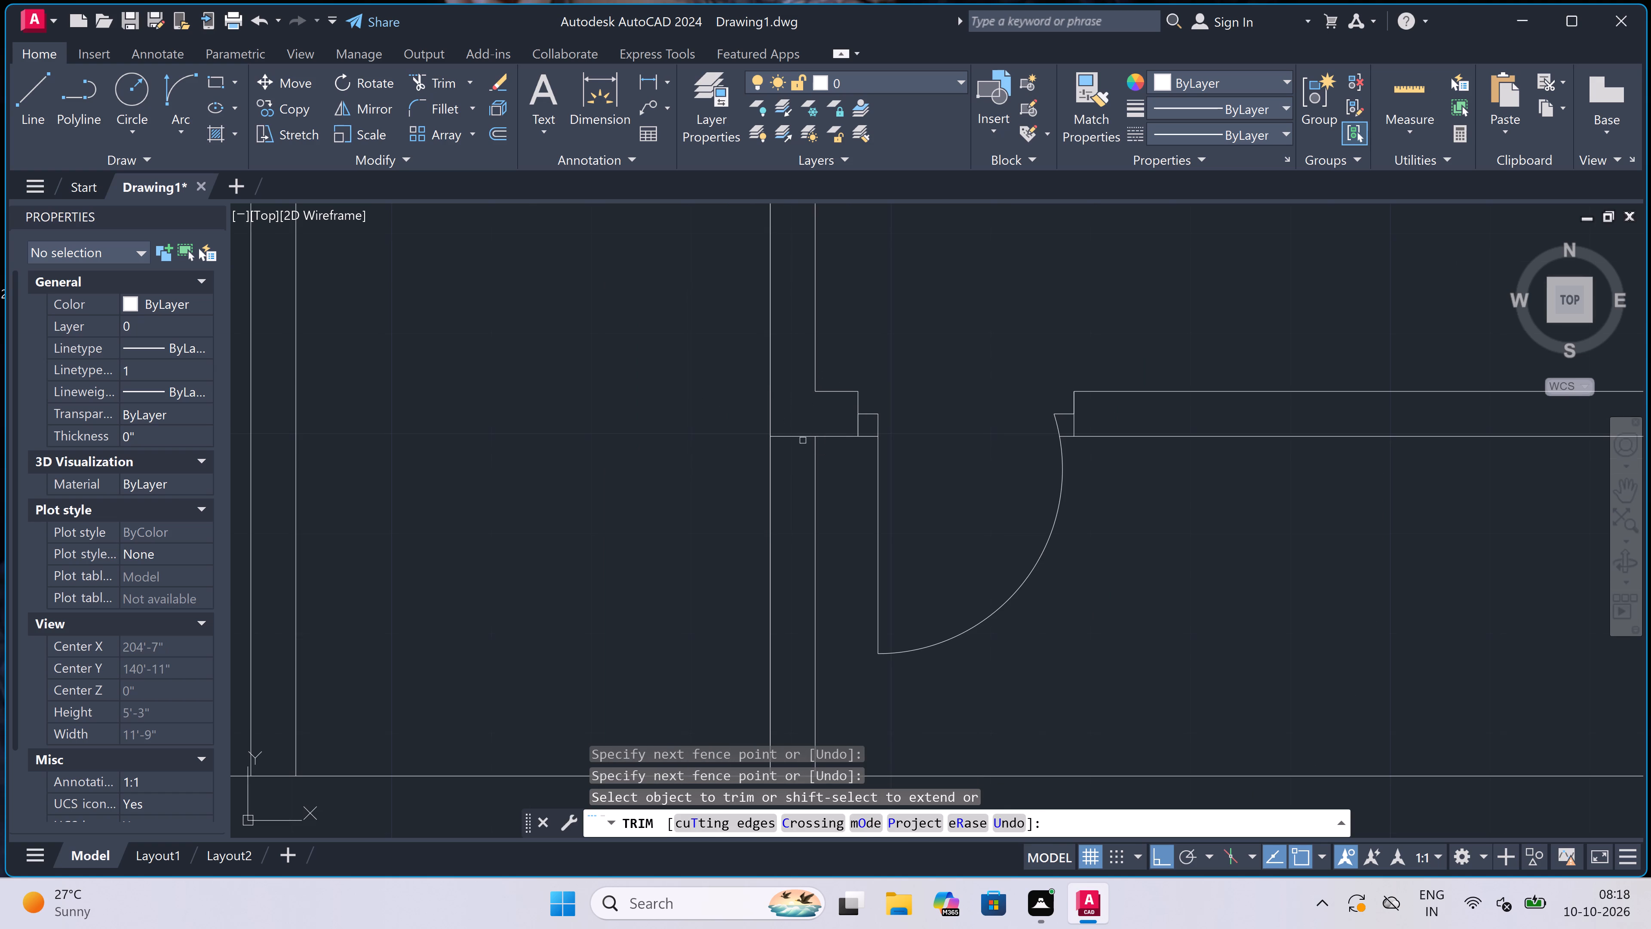
pyautogui.click(803, 440)
pyautogui.click(803, 426)
pyautogui.scroll(-3, 991, 395)
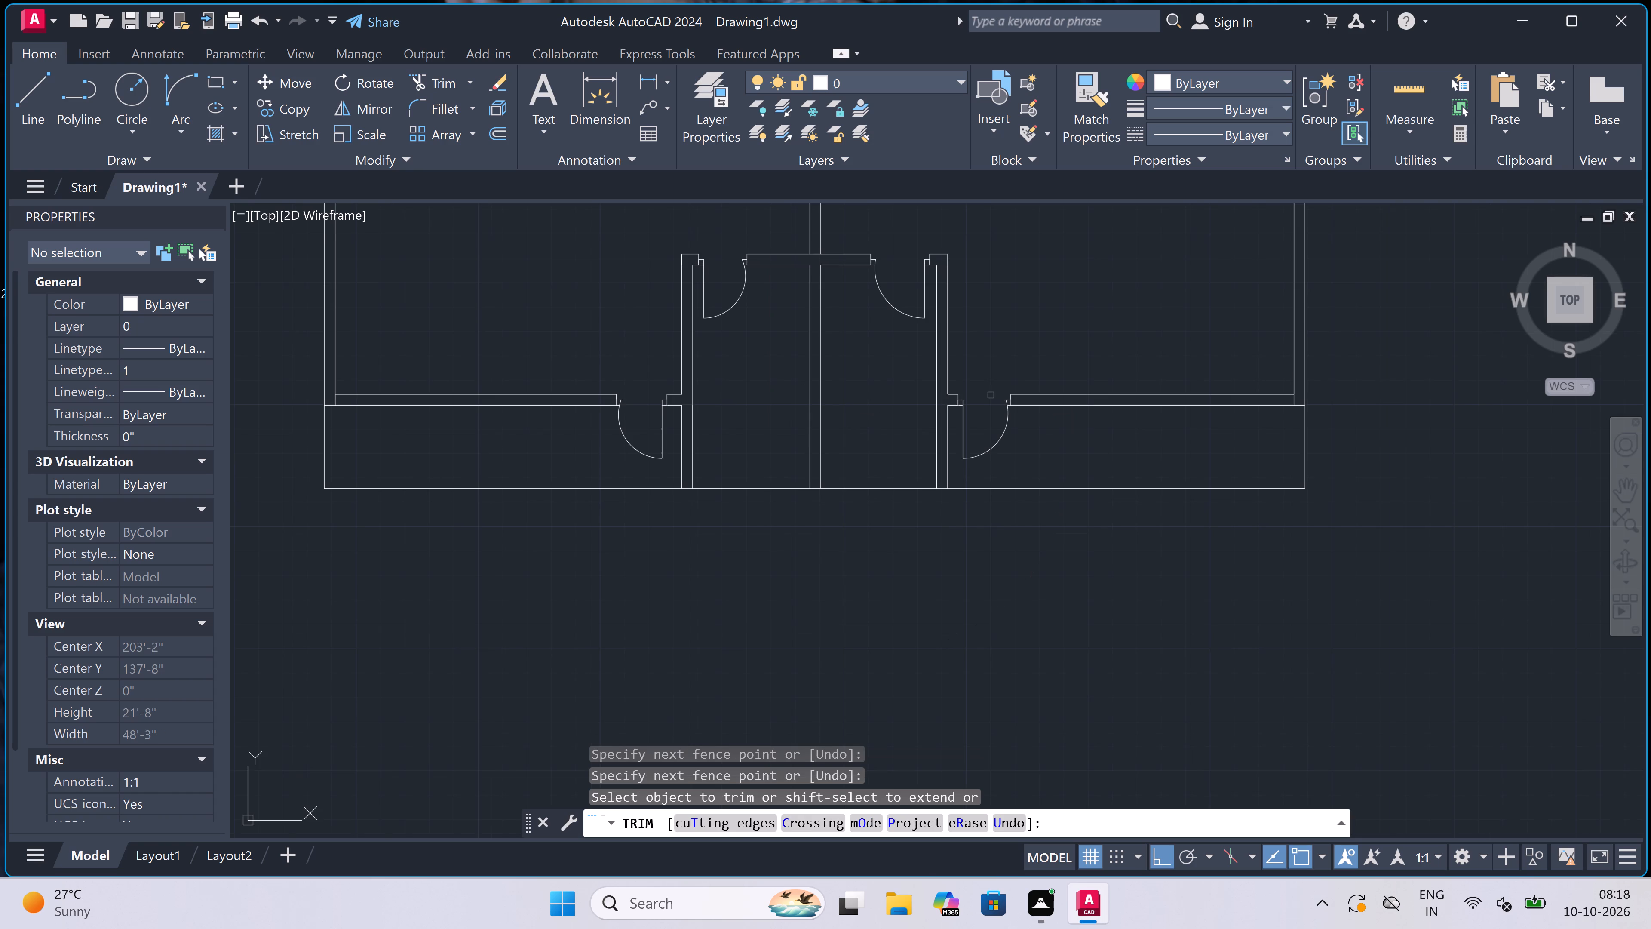
pyautogui.press('Escape')
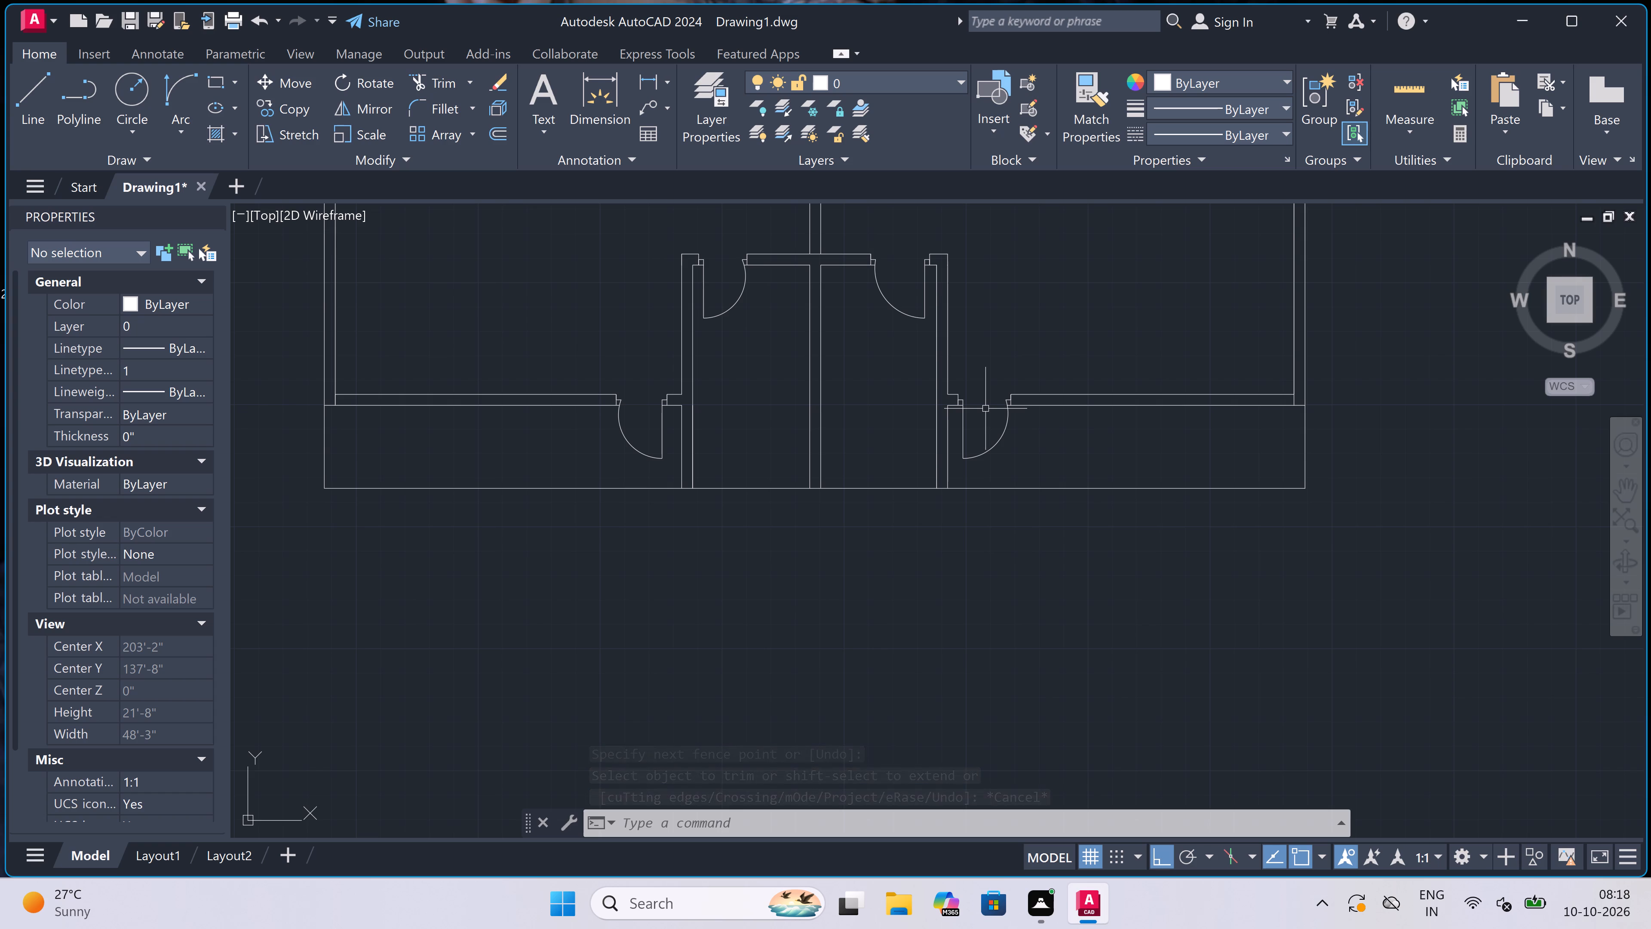
# Draw two horizontal lines 4.5" apart between the left and right partitions' inner faces, just above the bottom outline.
pyautogui.scroll(2, 935, 438)
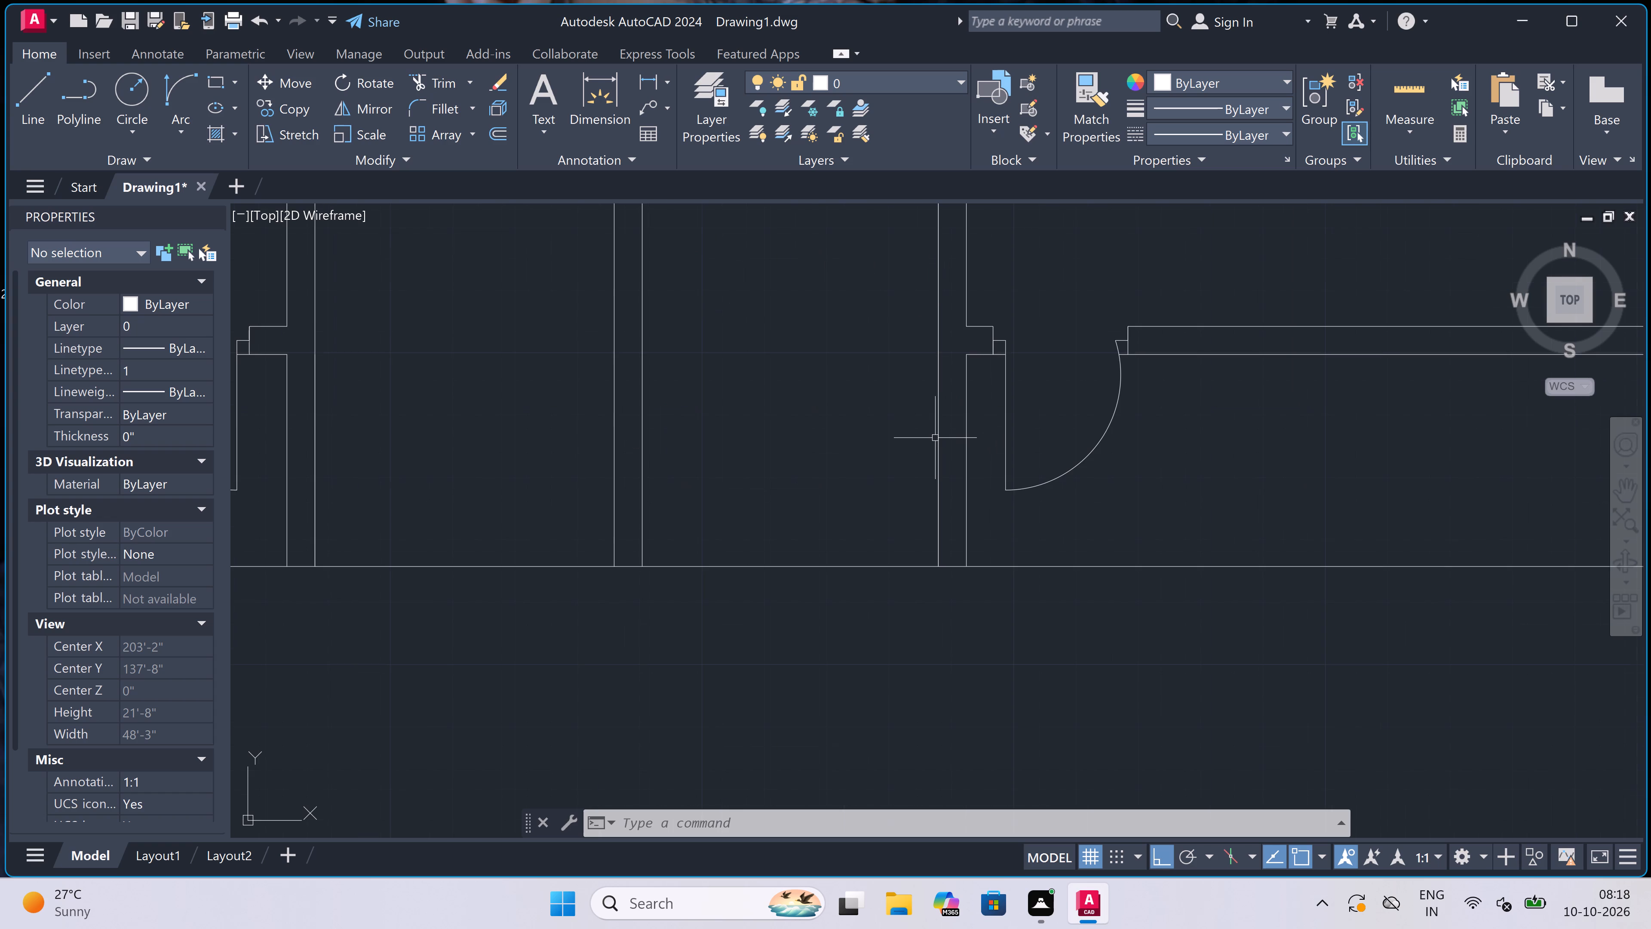
pyautogui.press('l')
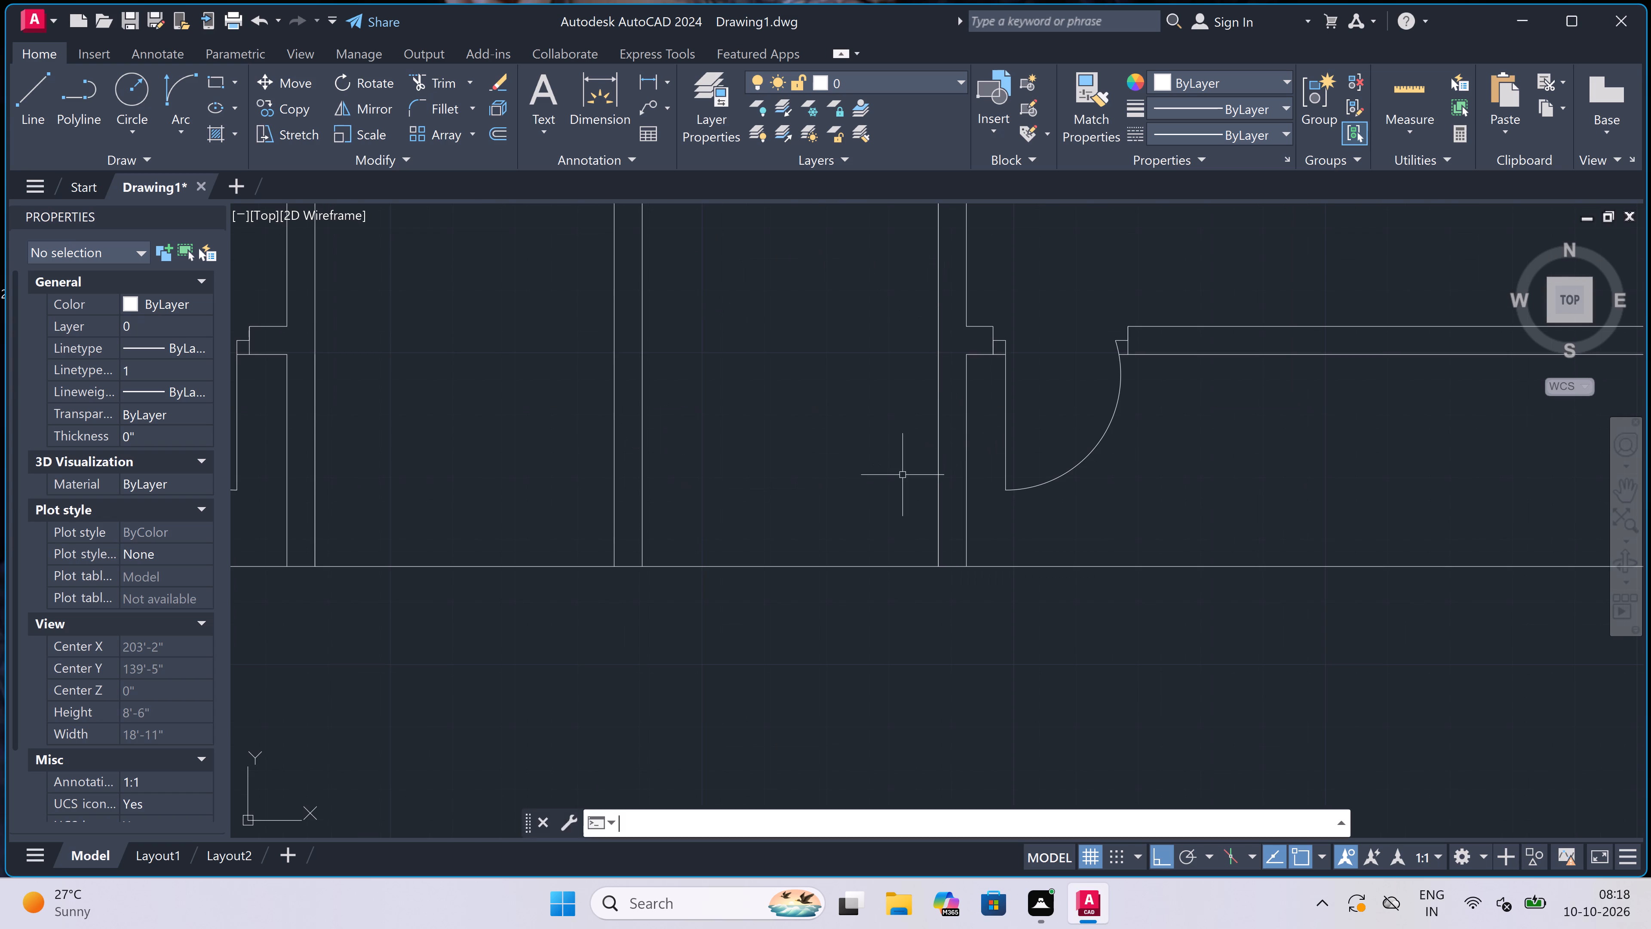
pyautogui.press('space')
pyautogui.click(317, 510)
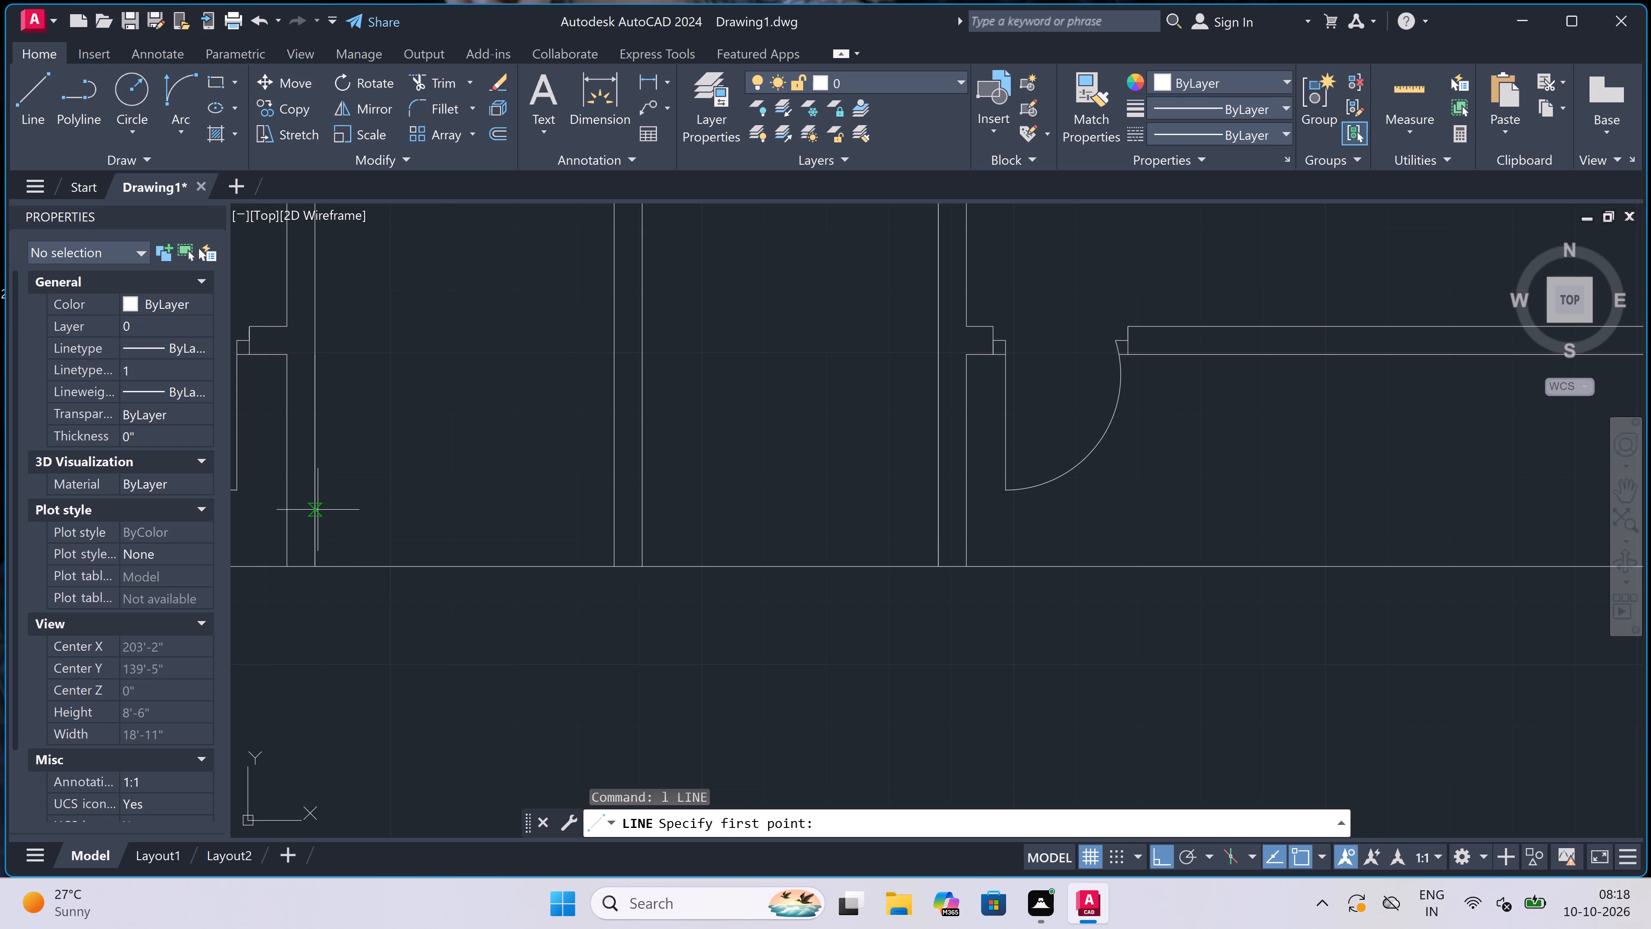
pyautogui.doubleClick(942, 513)
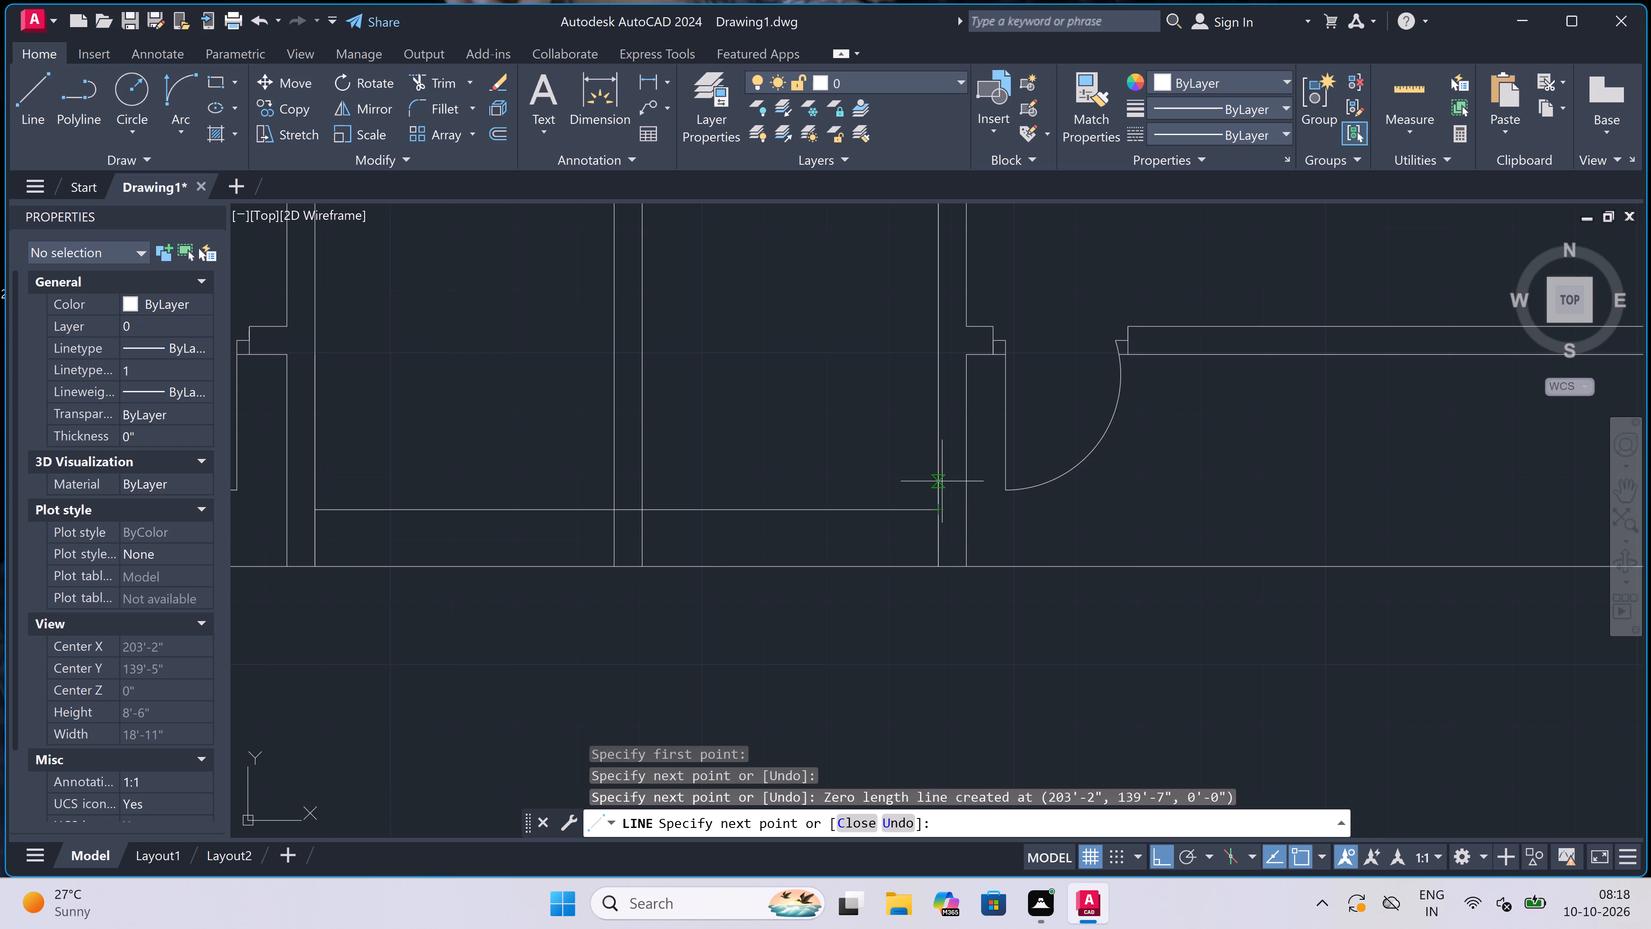
pyautogui.write('4.5')
pyautogui.write('"')
pyautogui.press('space')
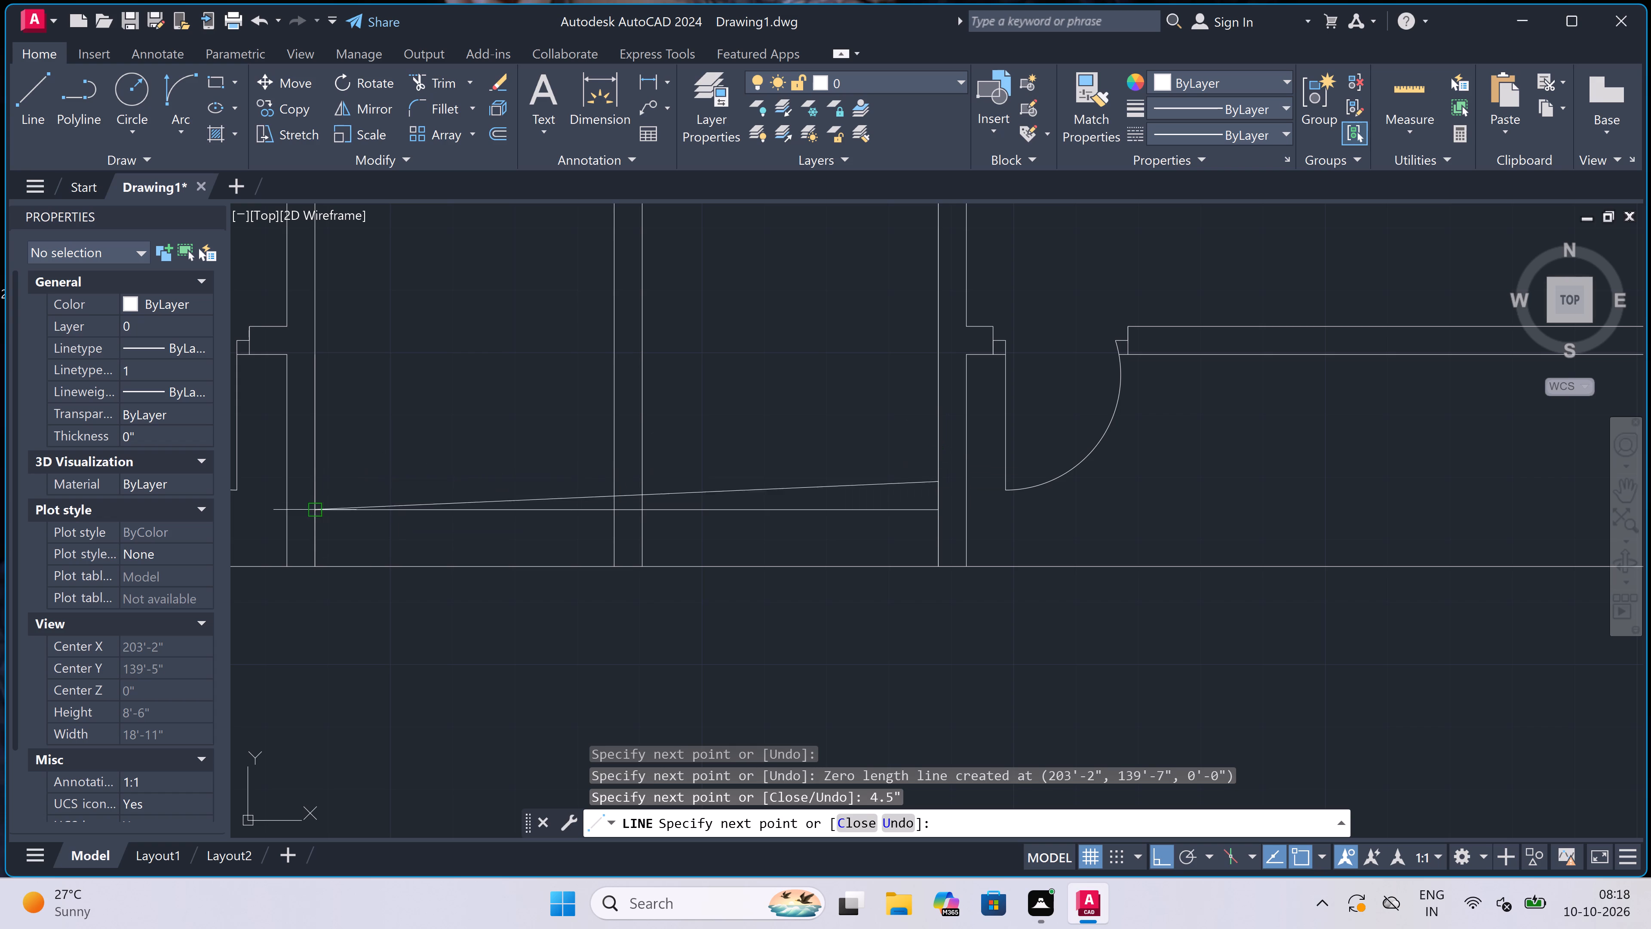
pyautogui.click(313, 475)
pyautogui.press('Escape')
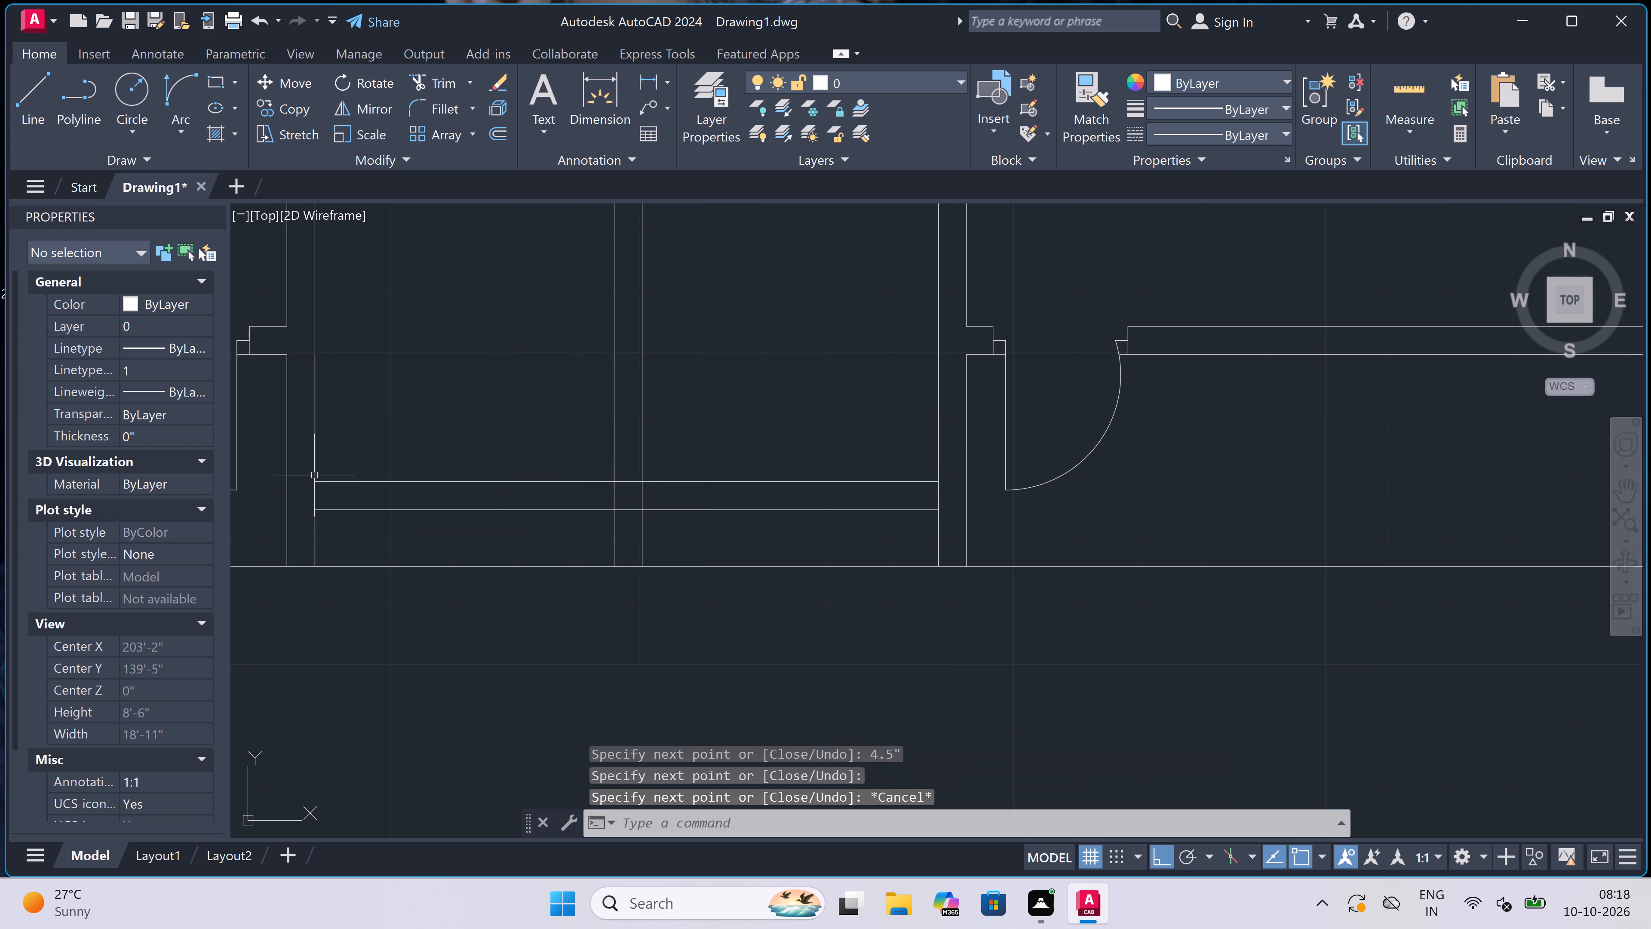
# Draw a horizontal centre line midway between the new wall's two lines, from the left partition's inner face to the right partition's.
pyautogui.press('space')
pyautogui.scroll(2, 314, 475)
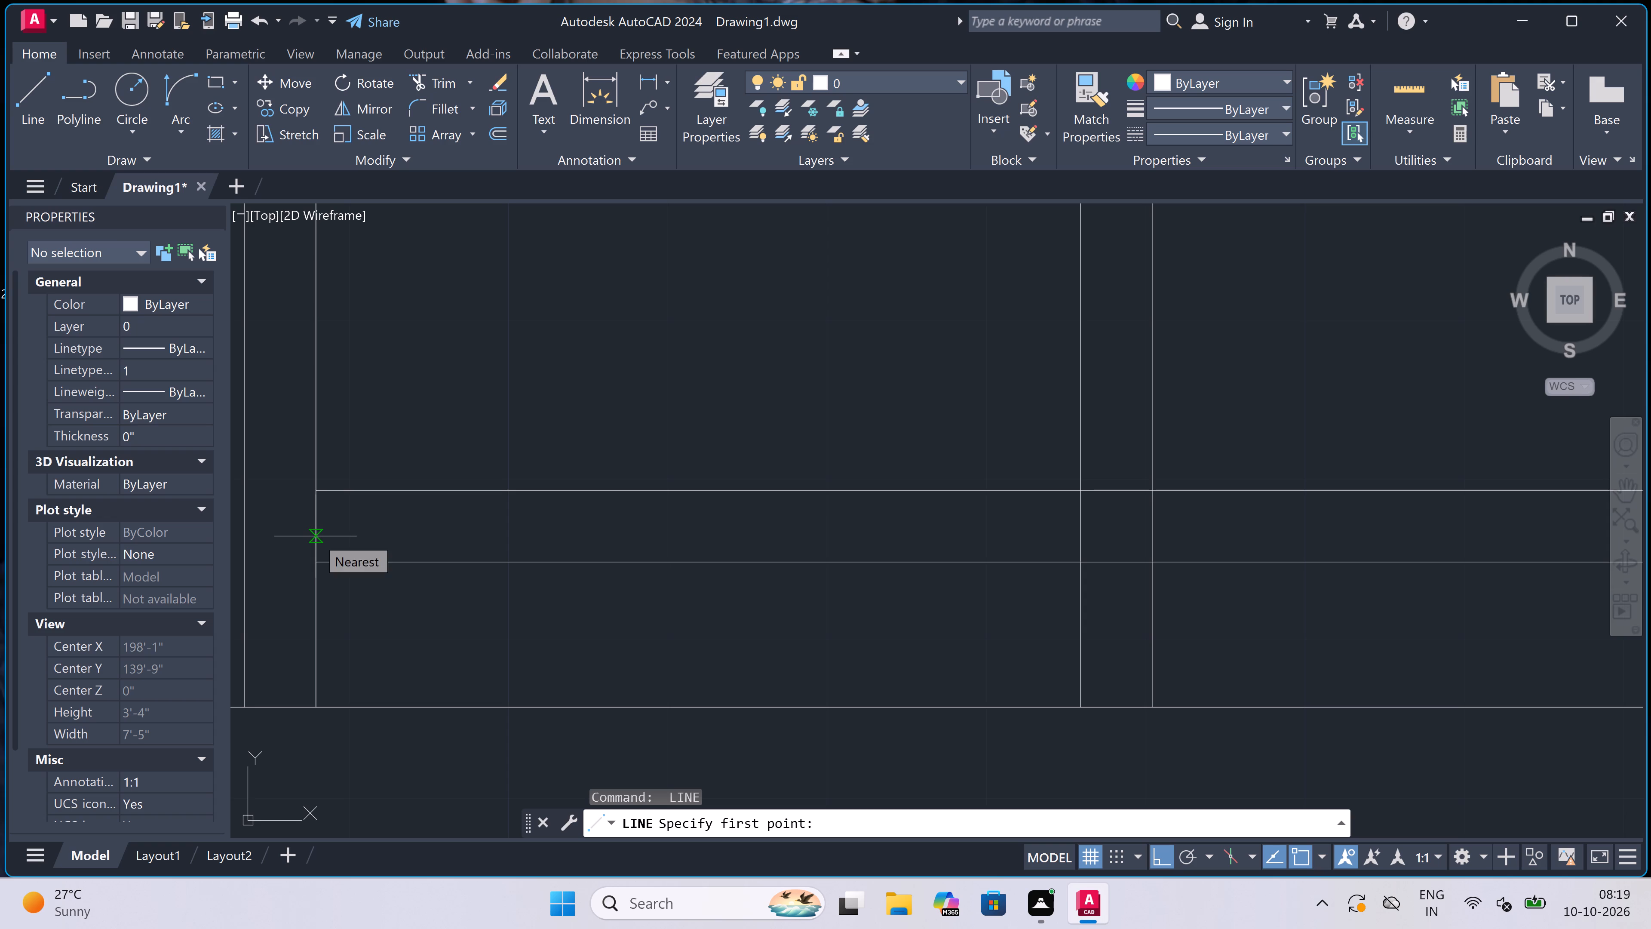
pyautogui.scroll(2, 320, 531)
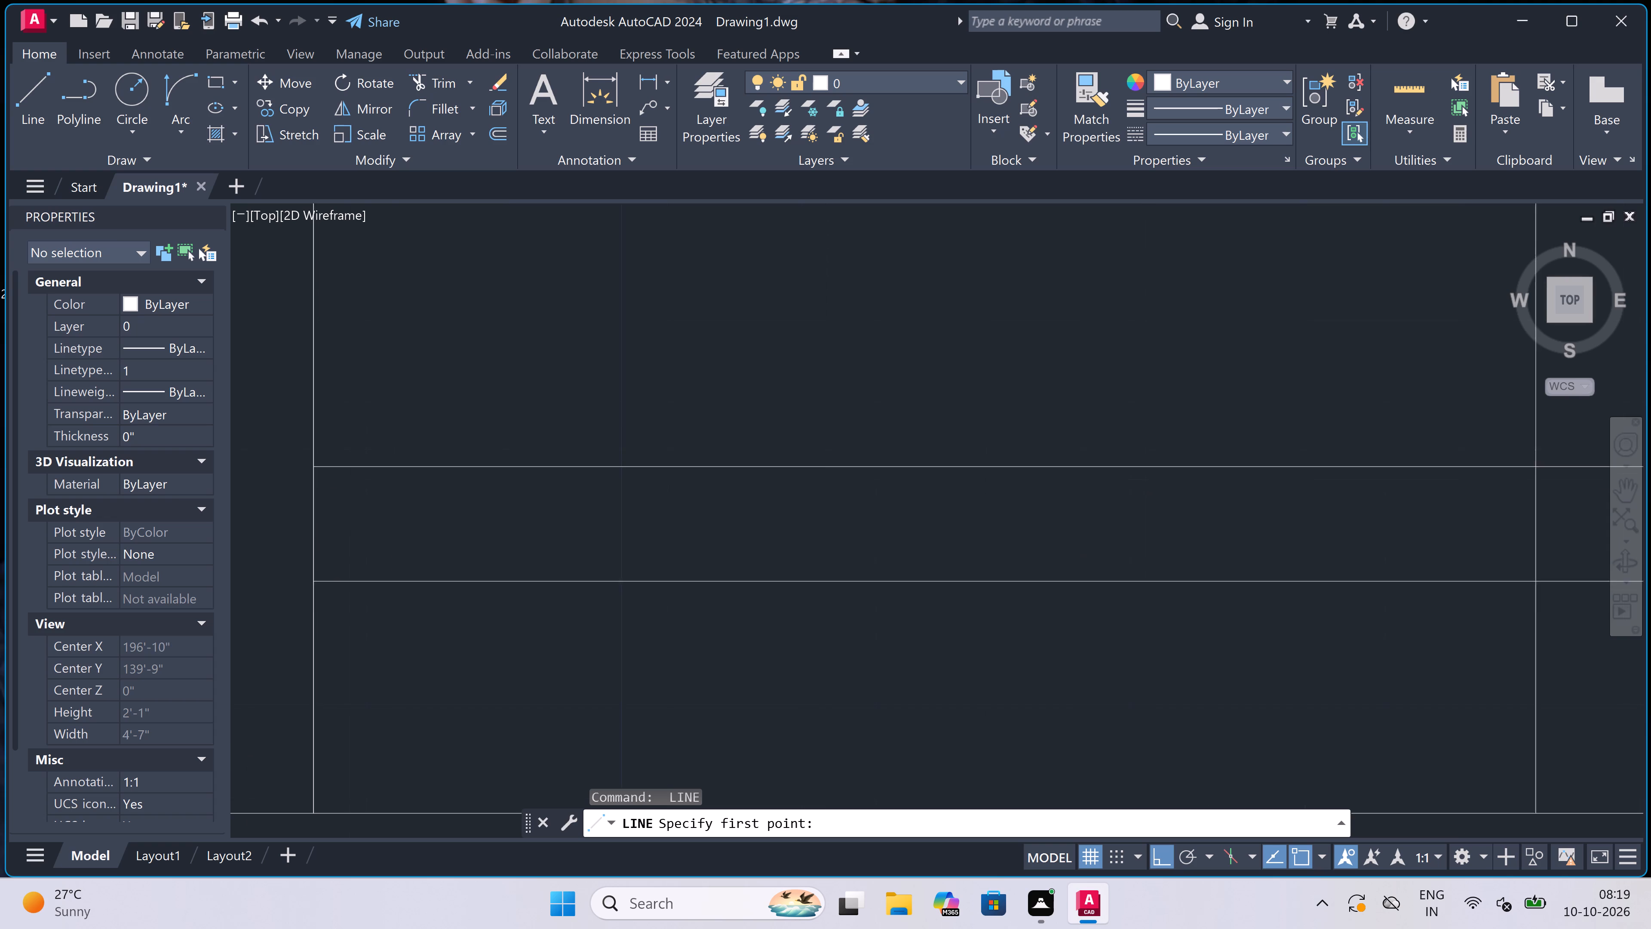
pyautogui.click(307, 521)
pyautogui.scroll(-3, 454, 544)
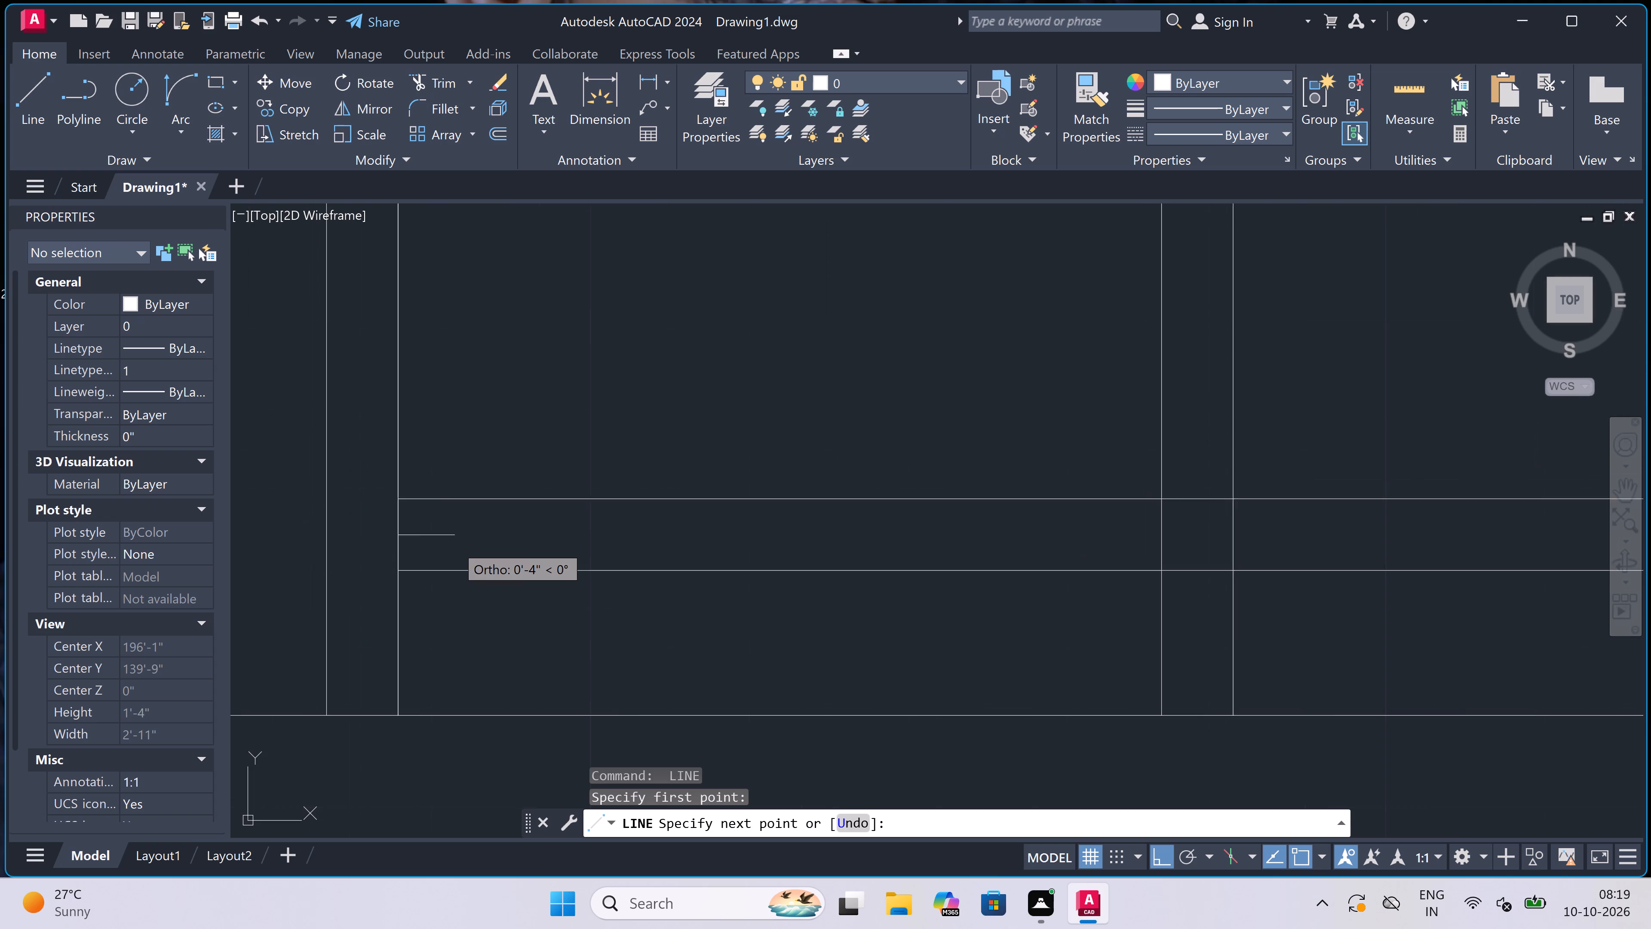
pyautogui.scroll(-2, 454, 544)
pyautogui.scroll(4, 803, 555)
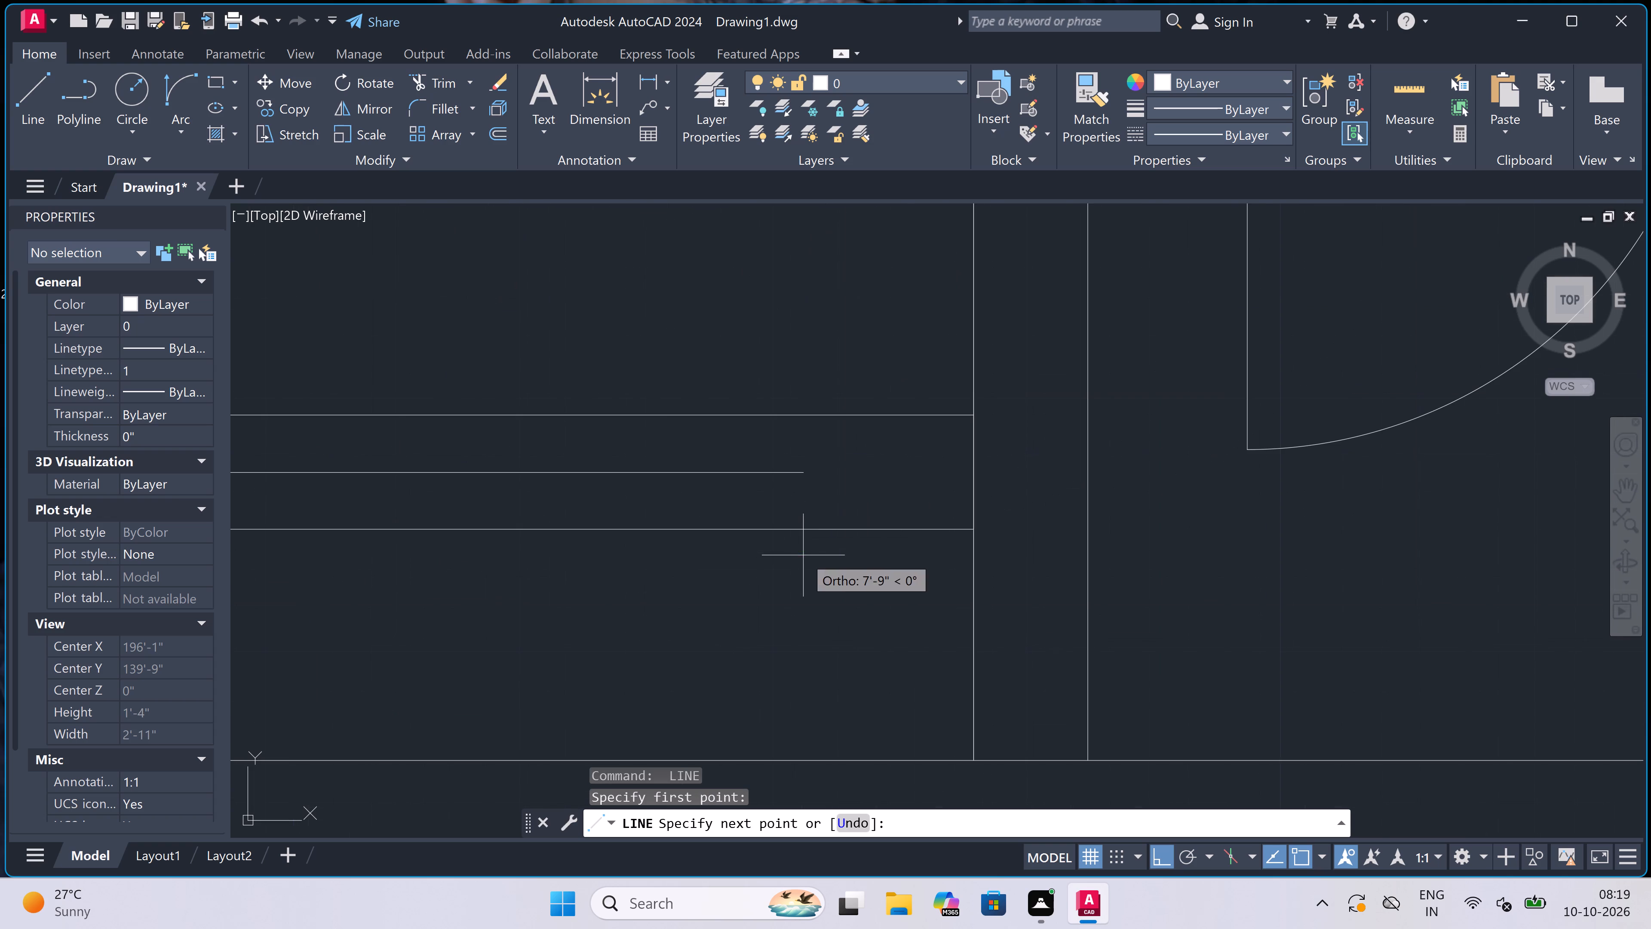
pyautogui.scroll(1, 959, 510)
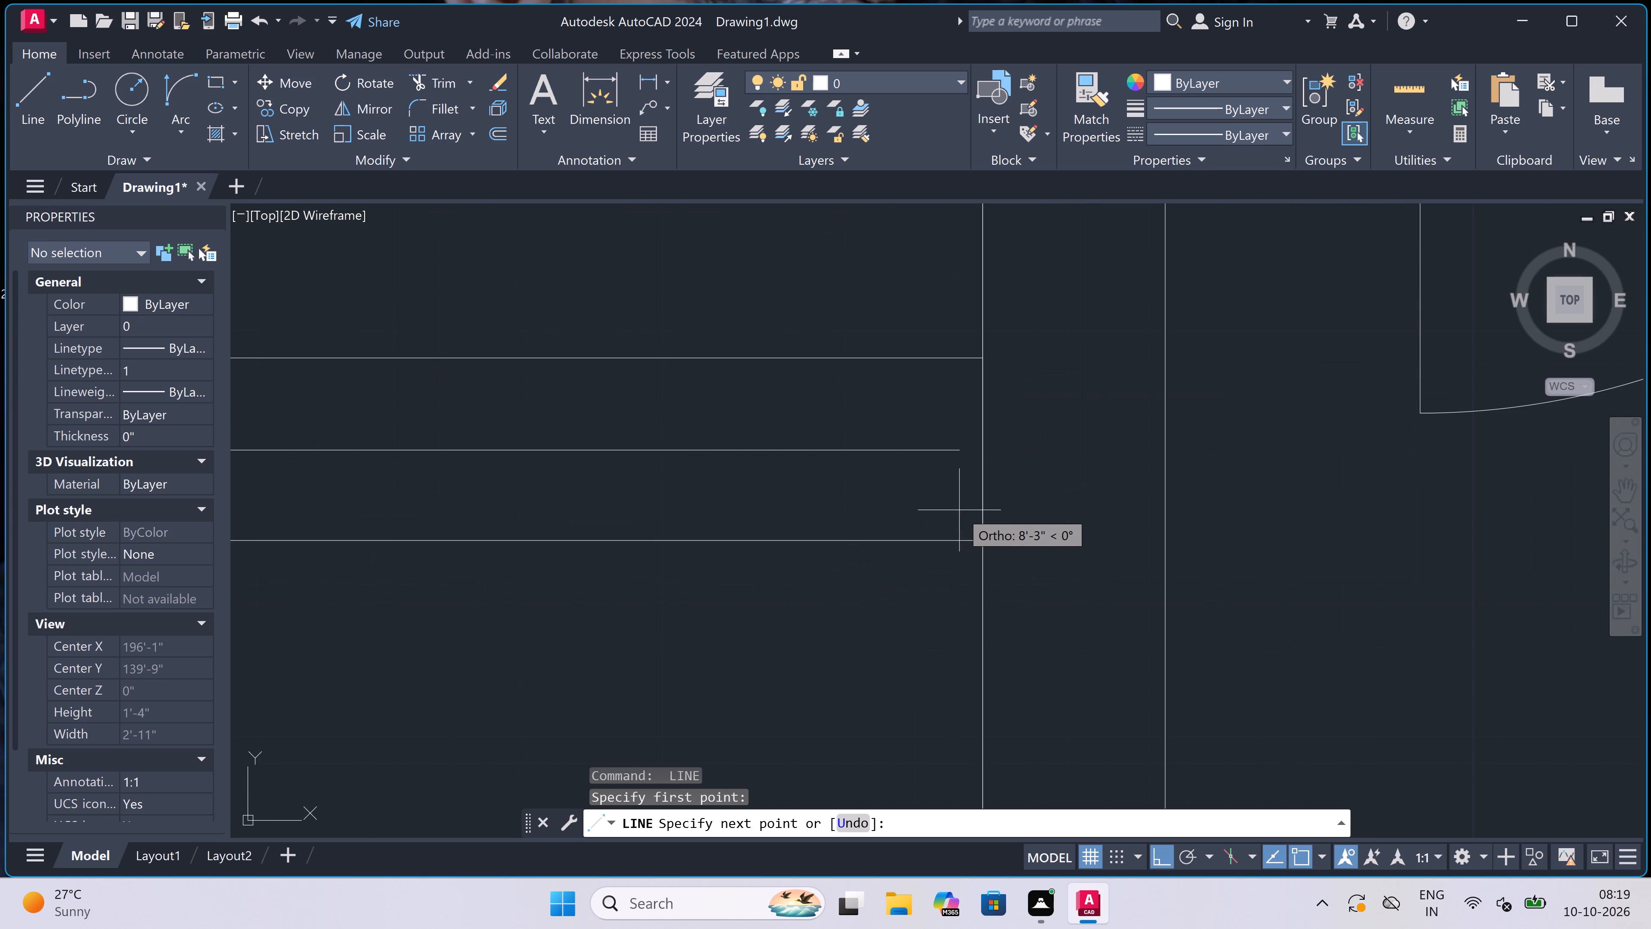
pyautogui.click(987, 454)
pyautogui.press('Escape')
pyautogui.scroll(-5, 987, 454)
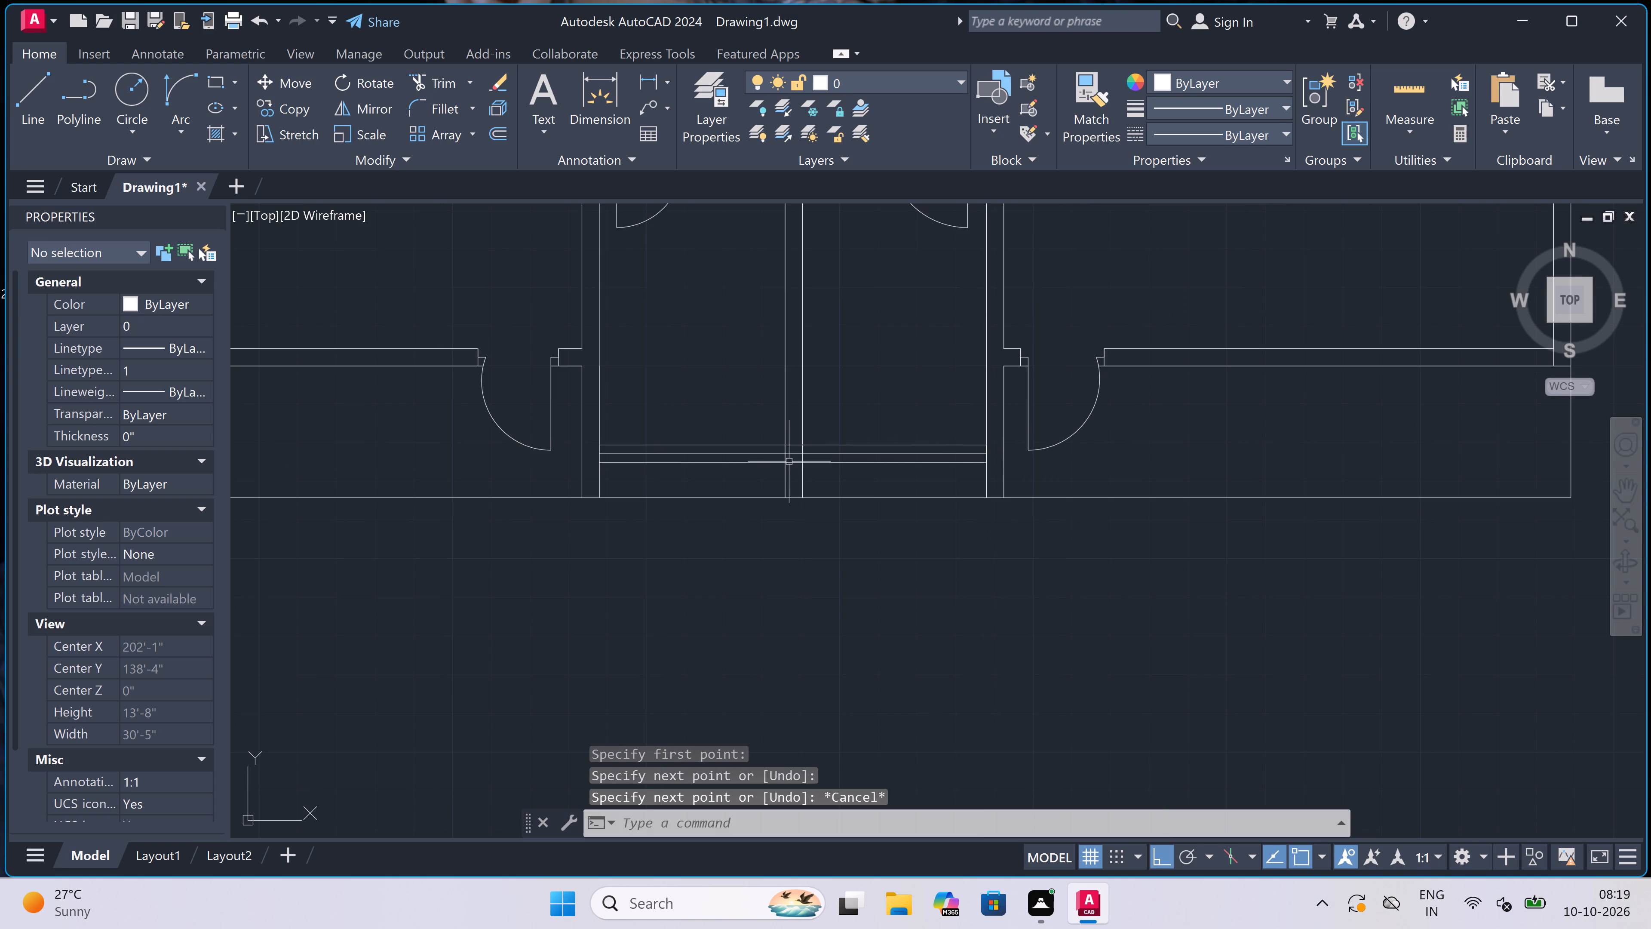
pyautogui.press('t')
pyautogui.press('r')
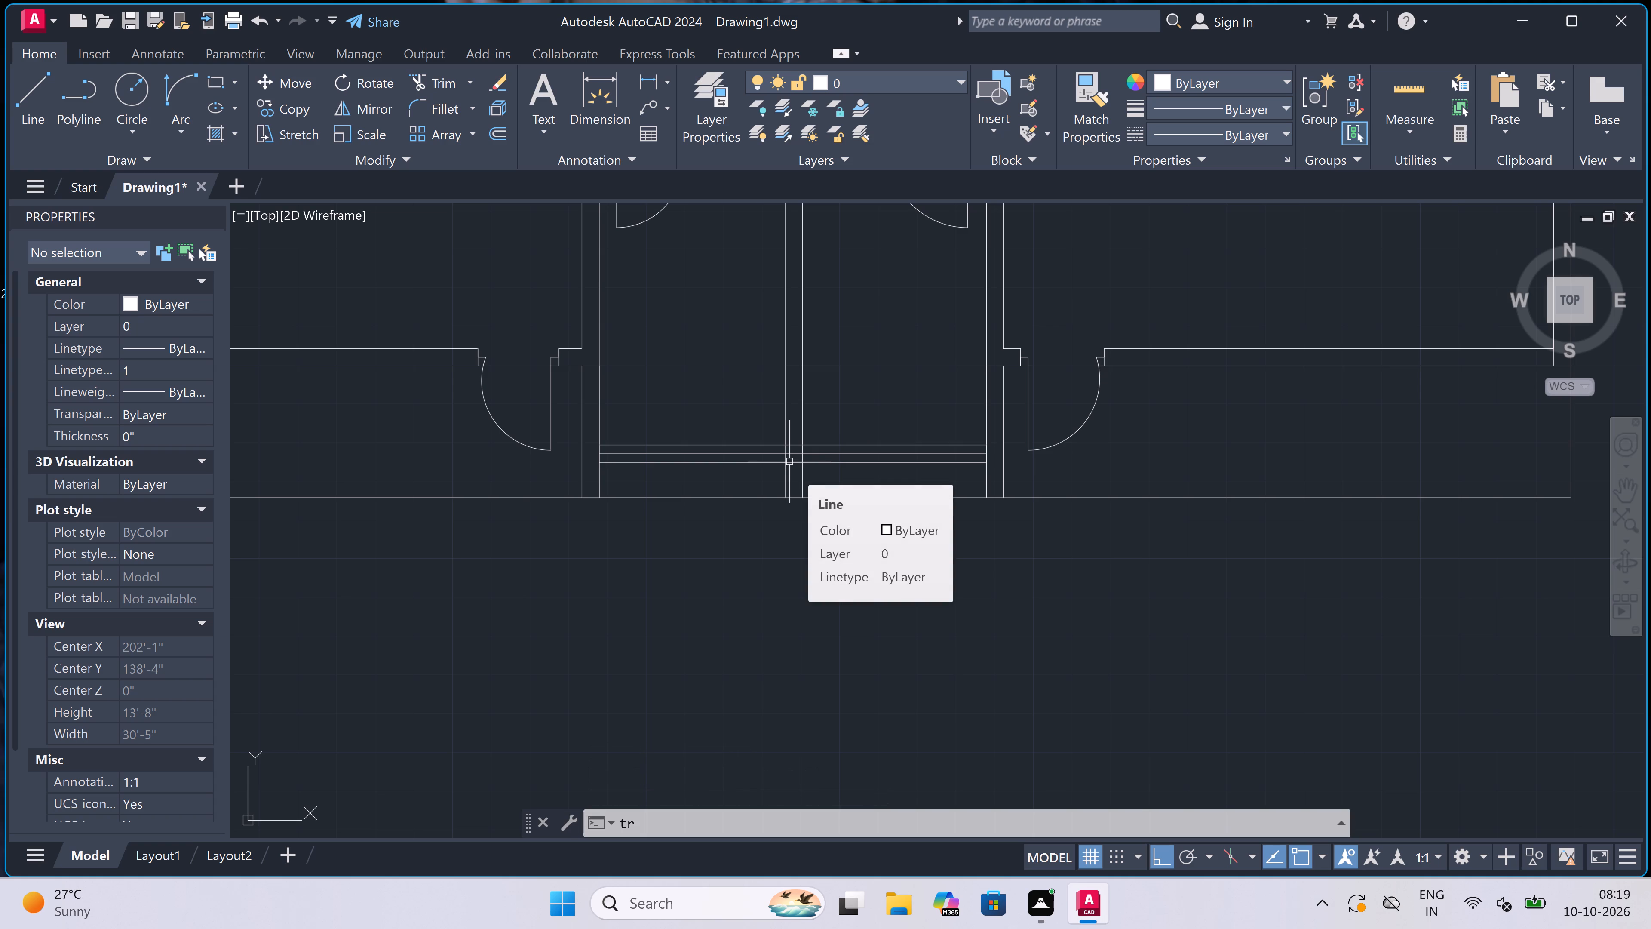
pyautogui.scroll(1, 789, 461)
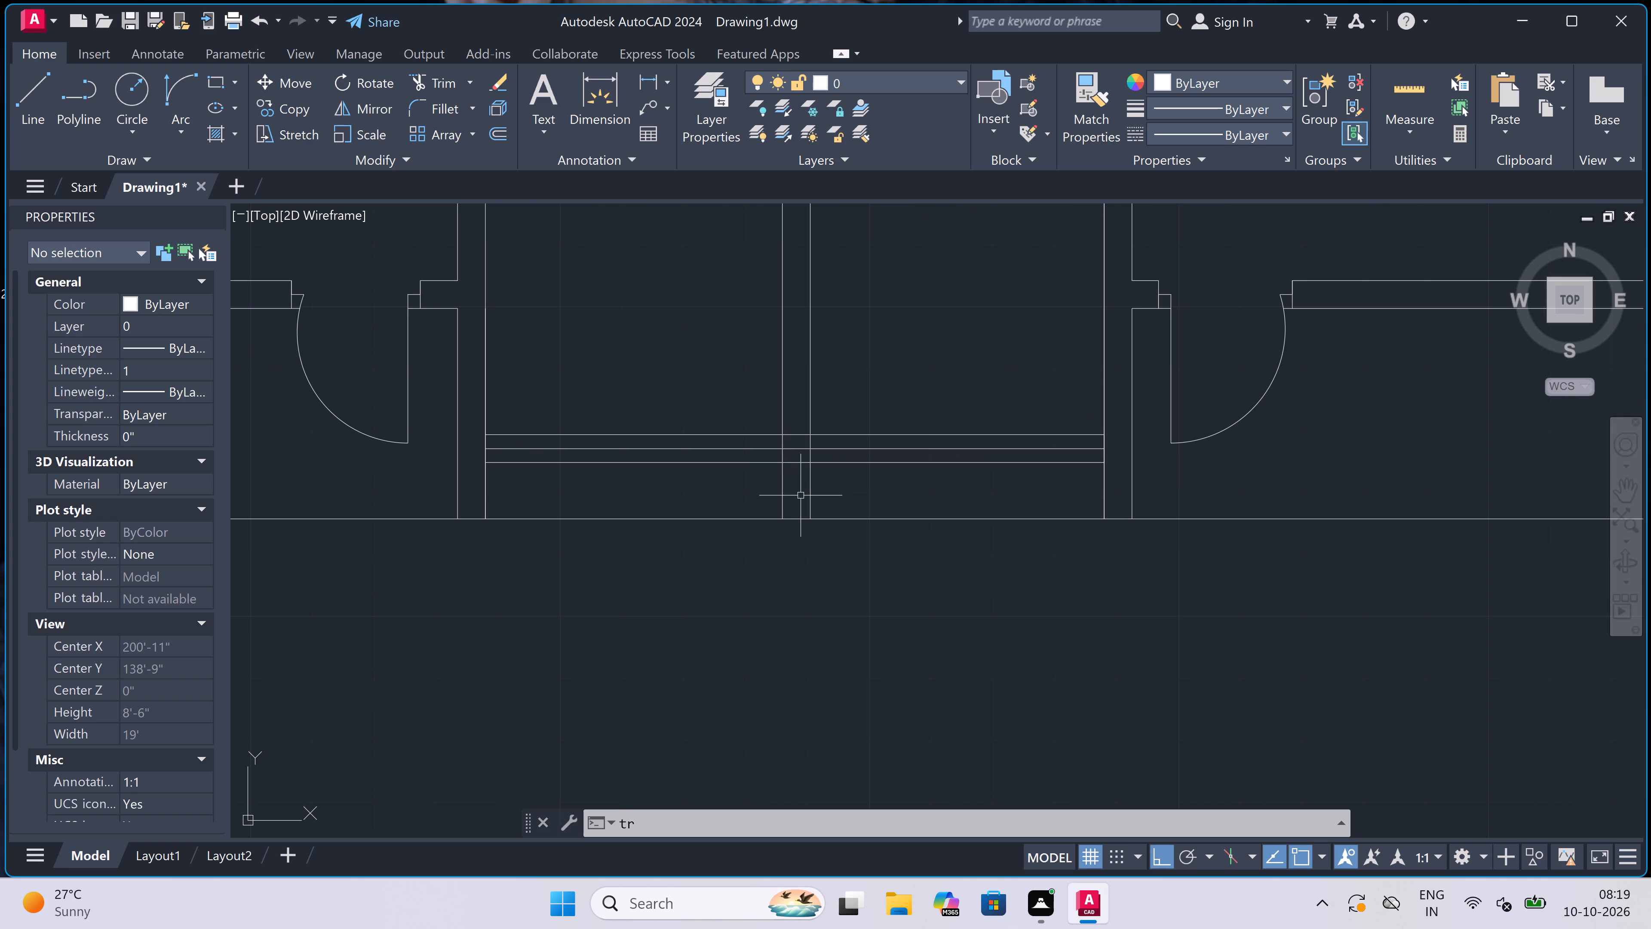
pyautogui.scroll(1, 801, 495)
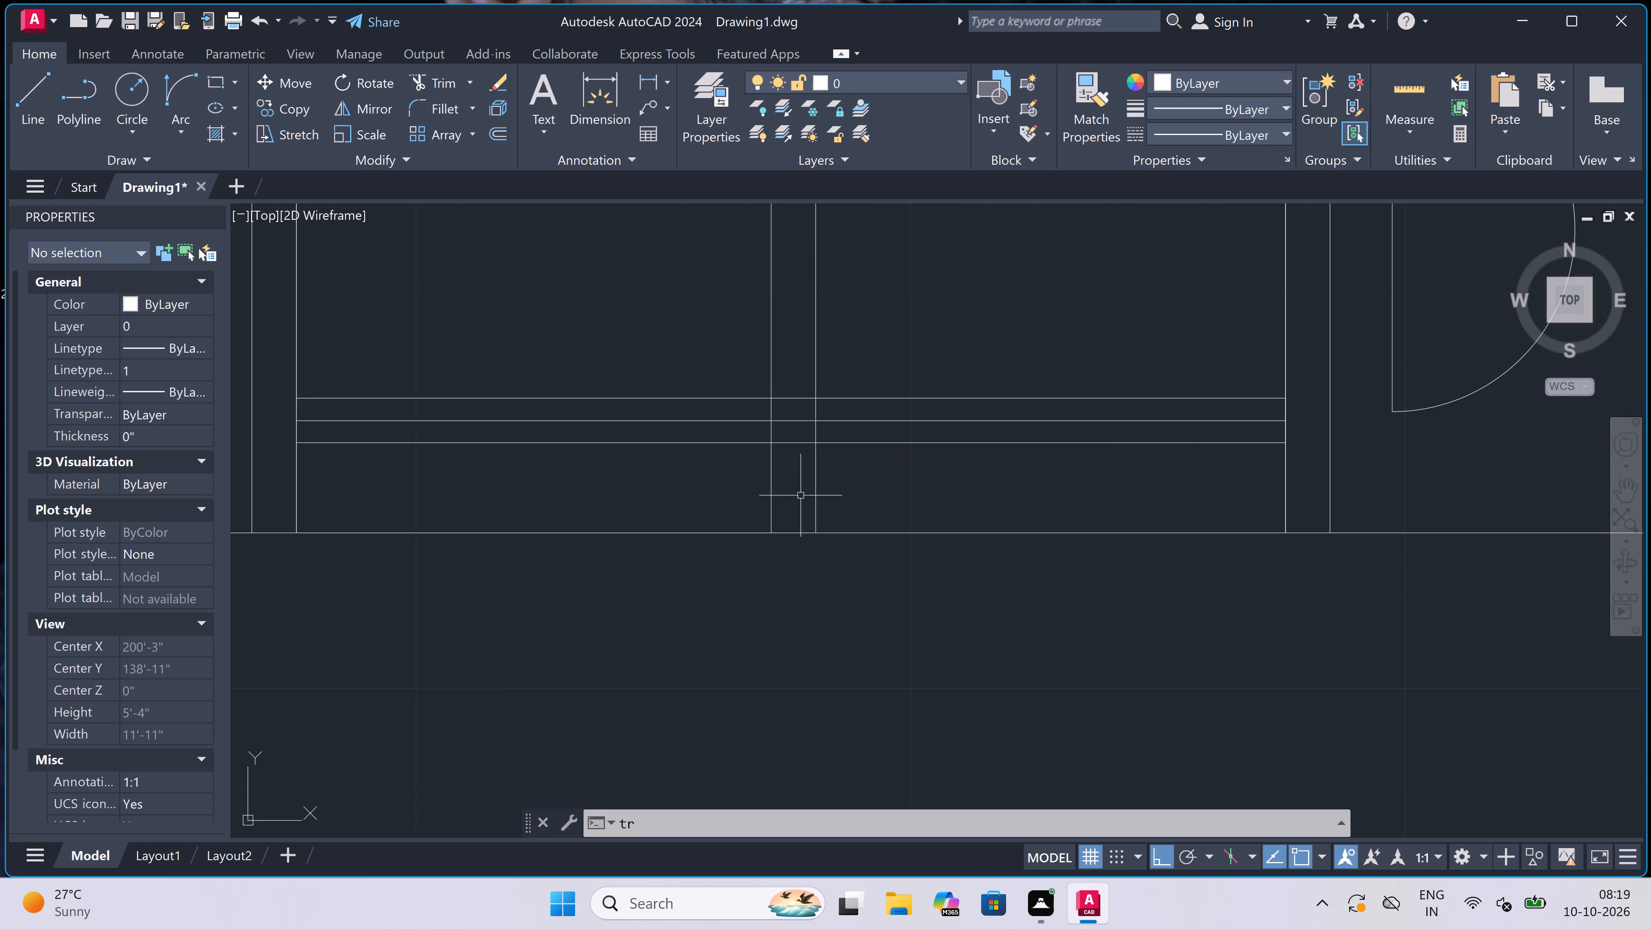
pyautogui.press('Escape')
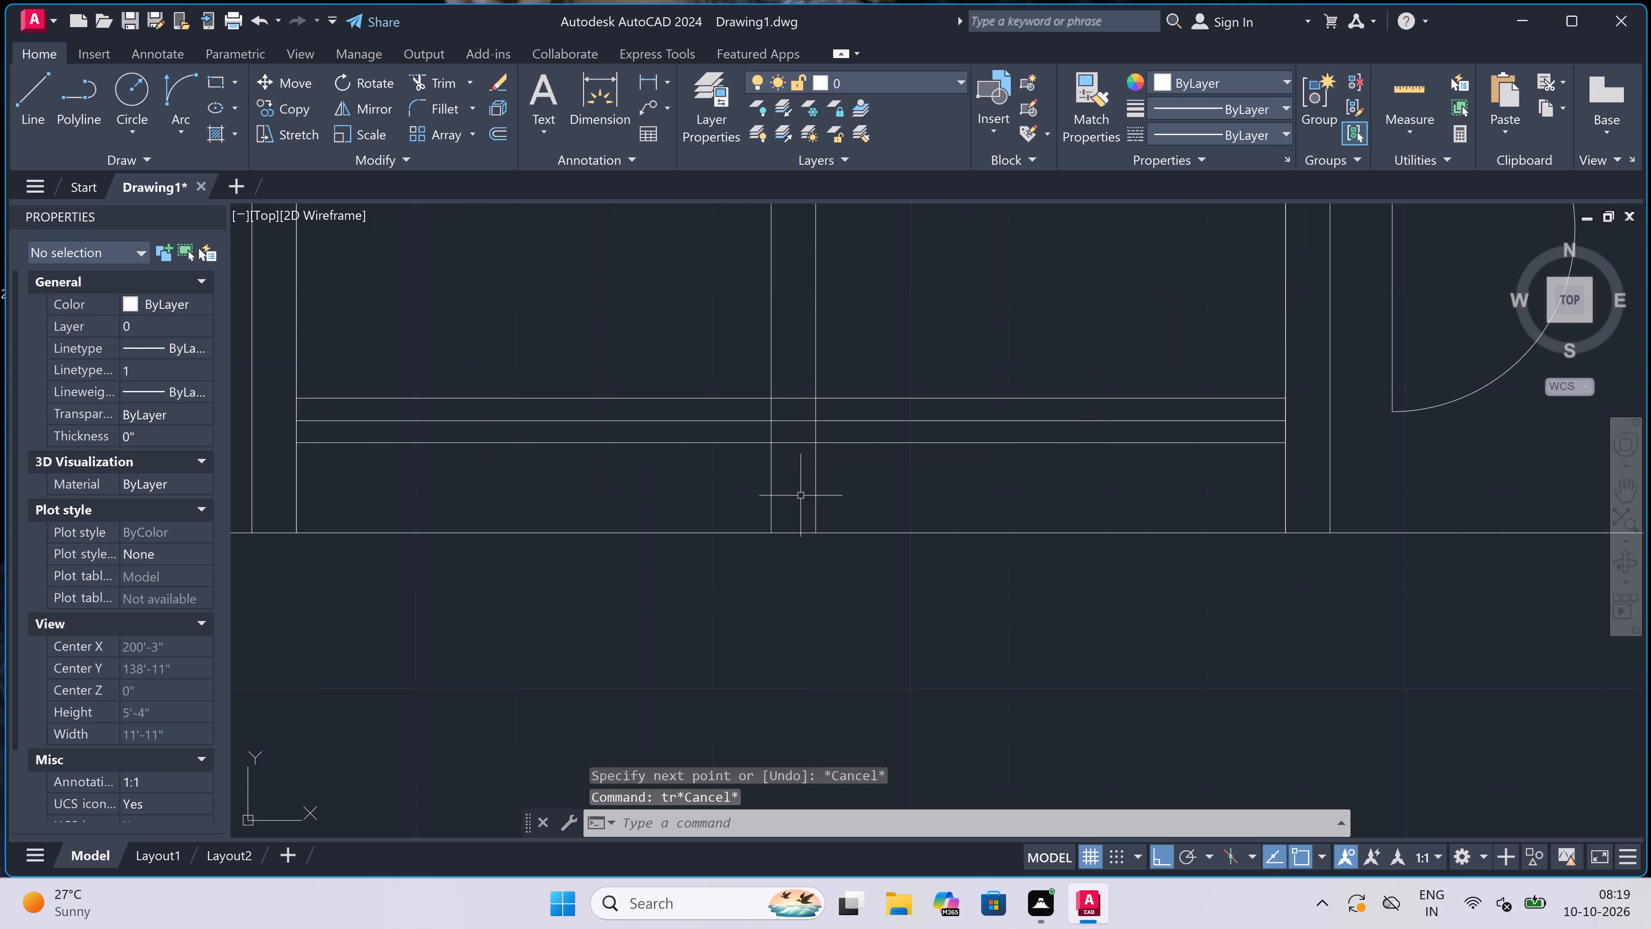
# Trim the central partition's lines below the new wall, and the wall's upper and middle lines crossing inside the partition.
pyautogui.write('tr')
pyautogui.press('space')
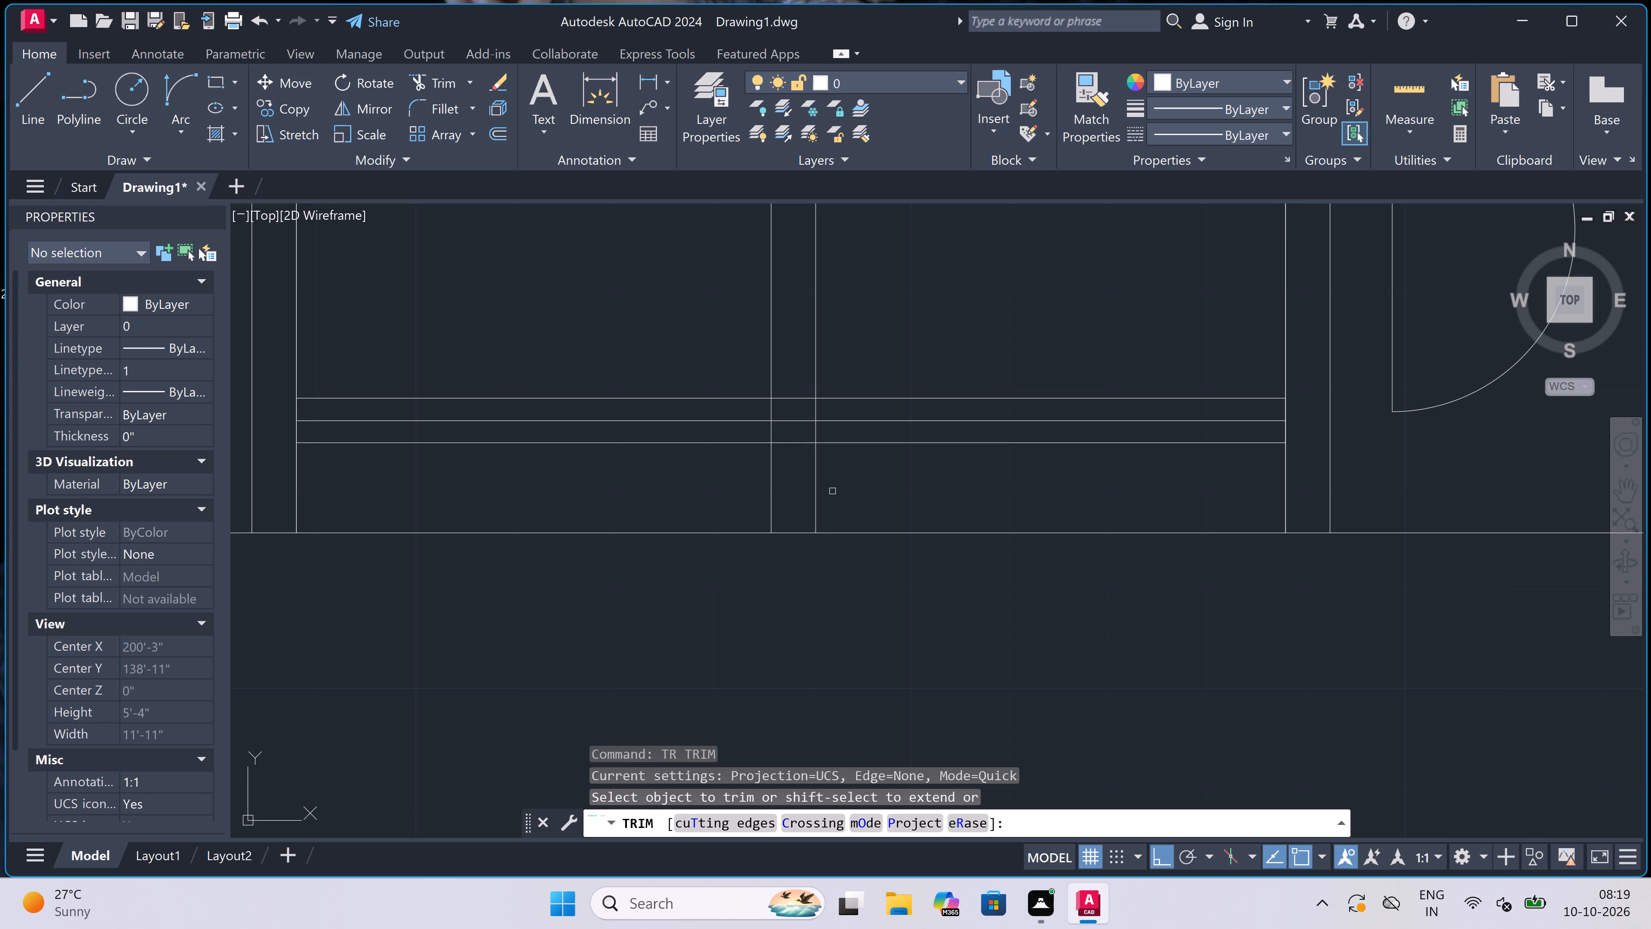
pyautogui.click(832, 490)
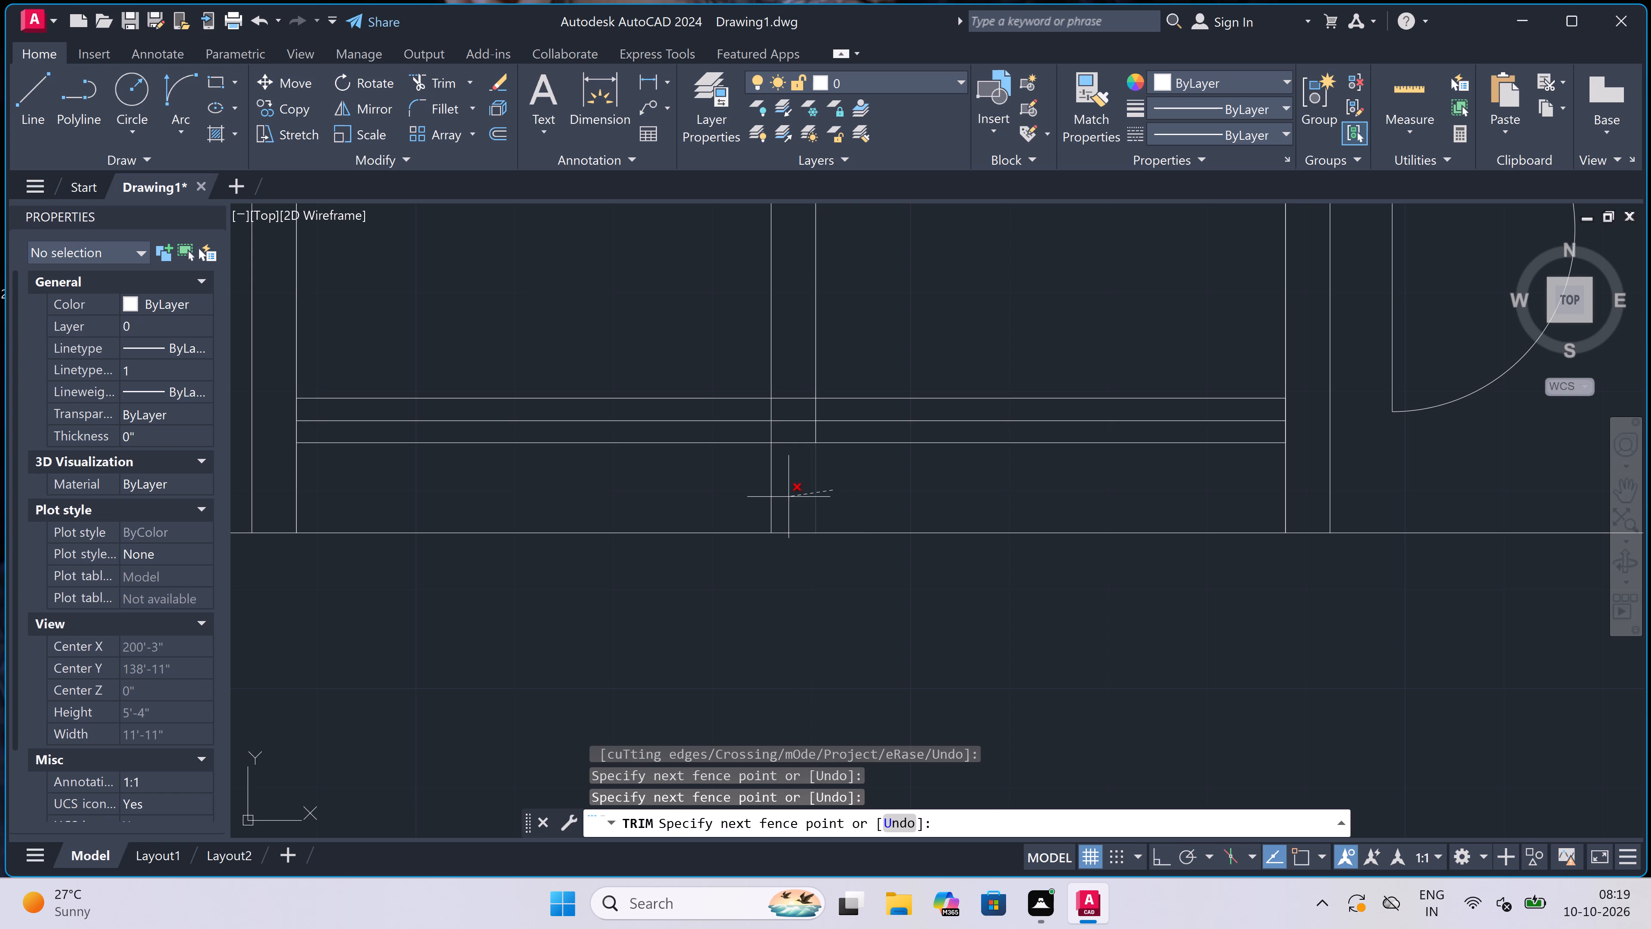
pyautogui.click(760, 489)
pyautogui.scroll(1, 801, 409)
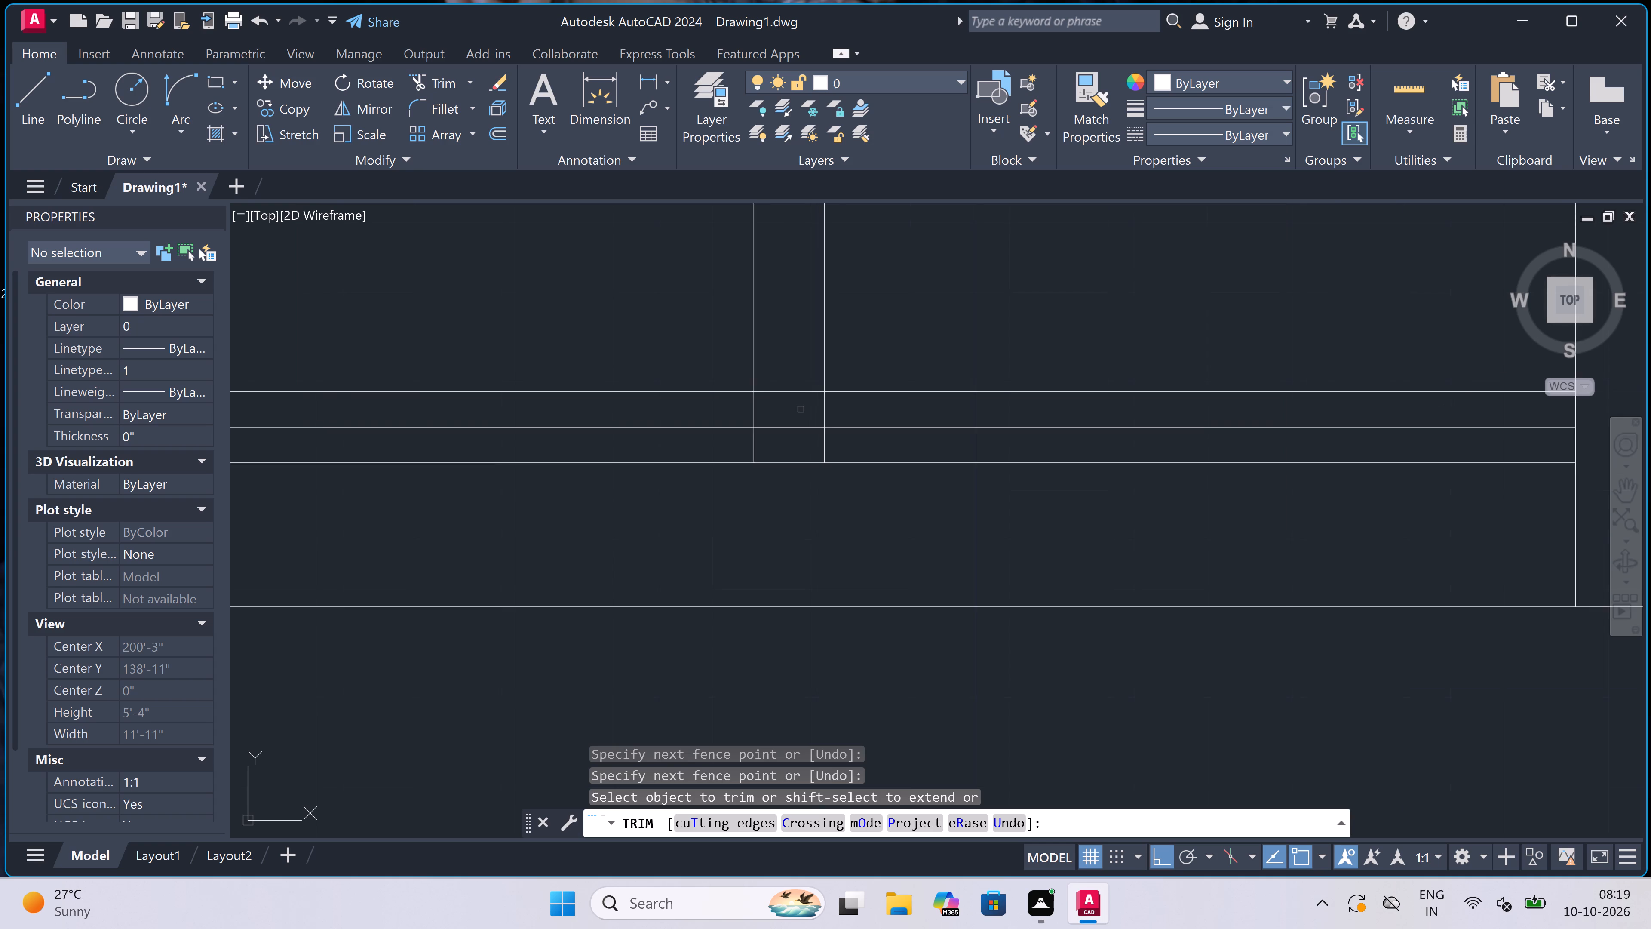
pyautogui.scroll(1, 801, 409)
pyautogui.click(790, 352)
pyautogui.click(779, 452)
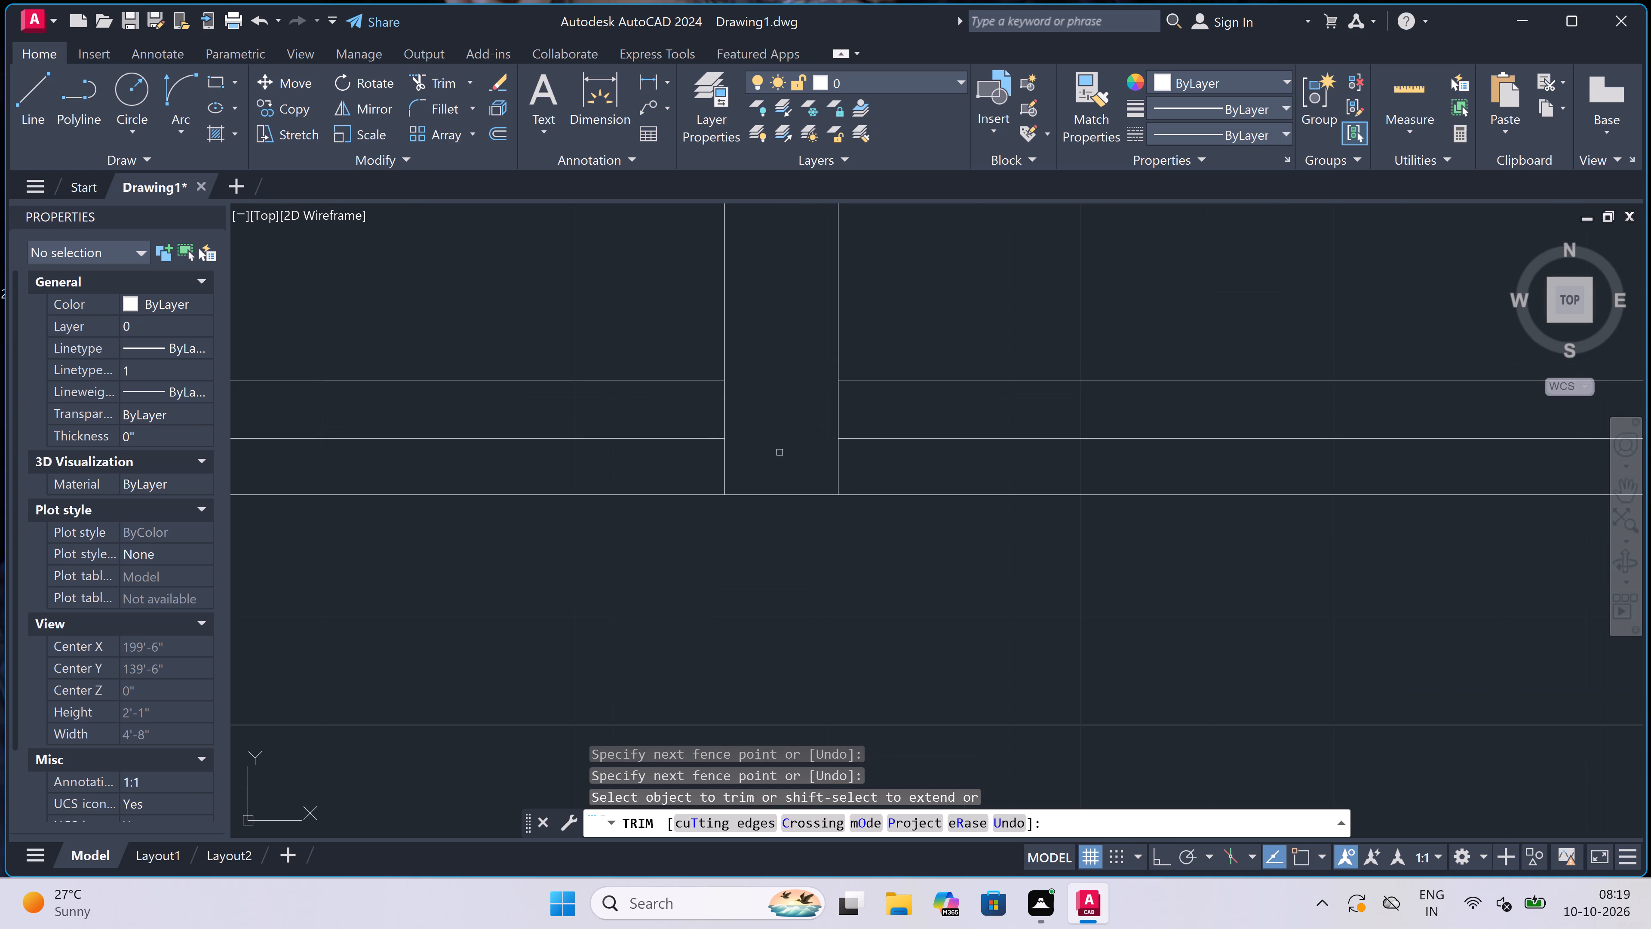
pyautogui.scroll(-5, 779, 452)
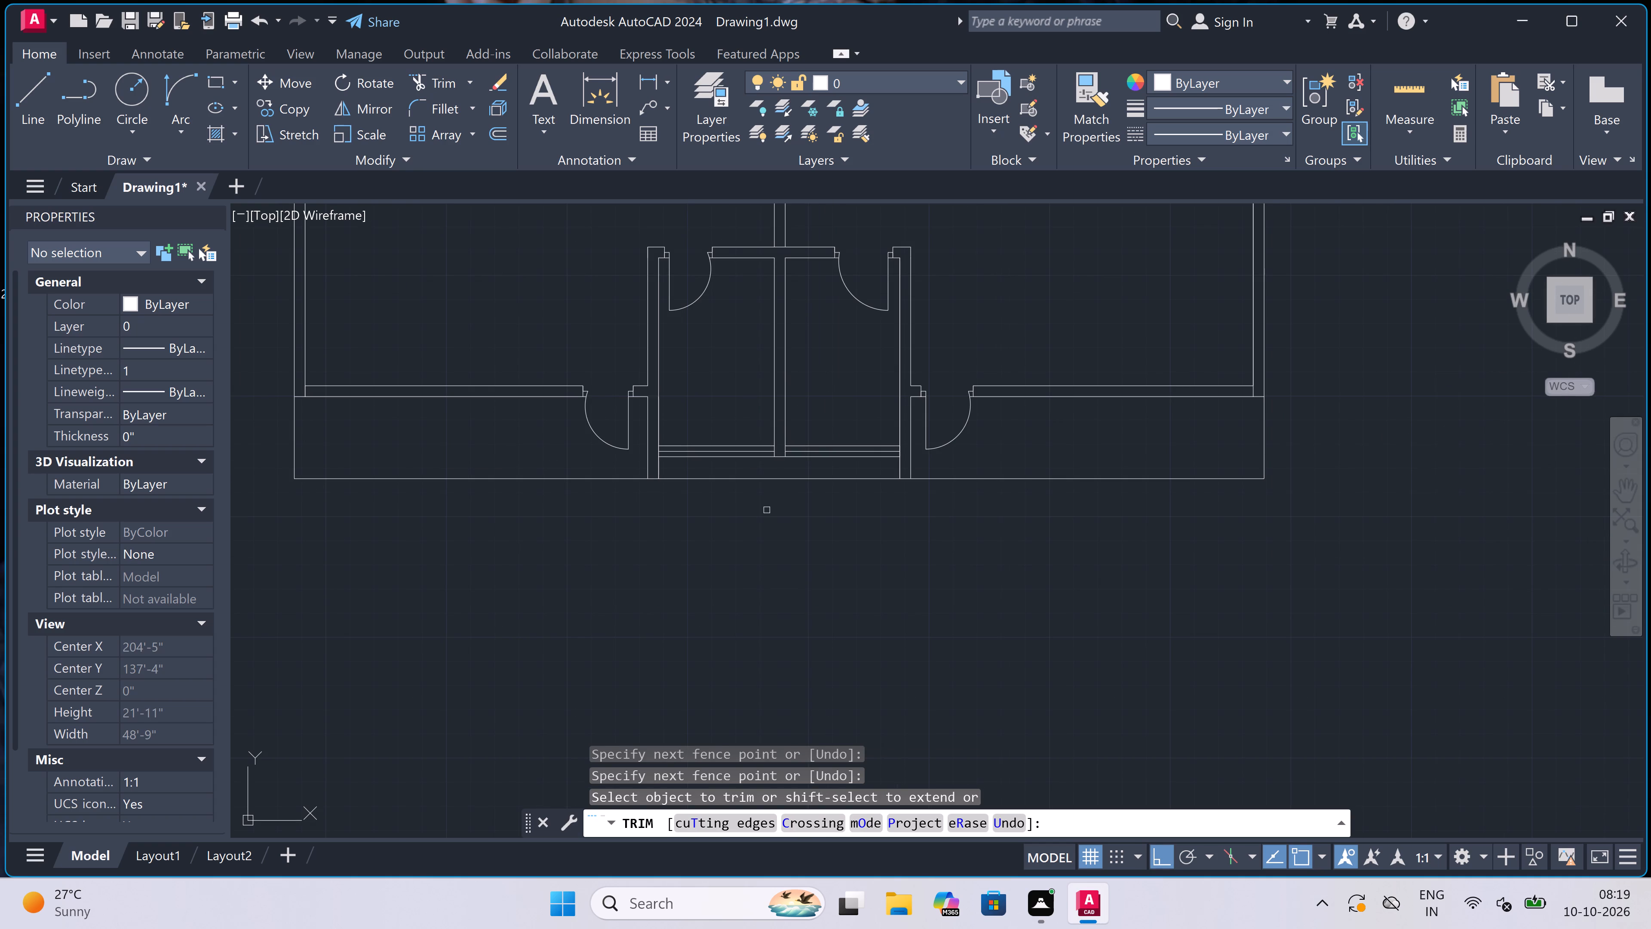
pyautogui.press('Escape')
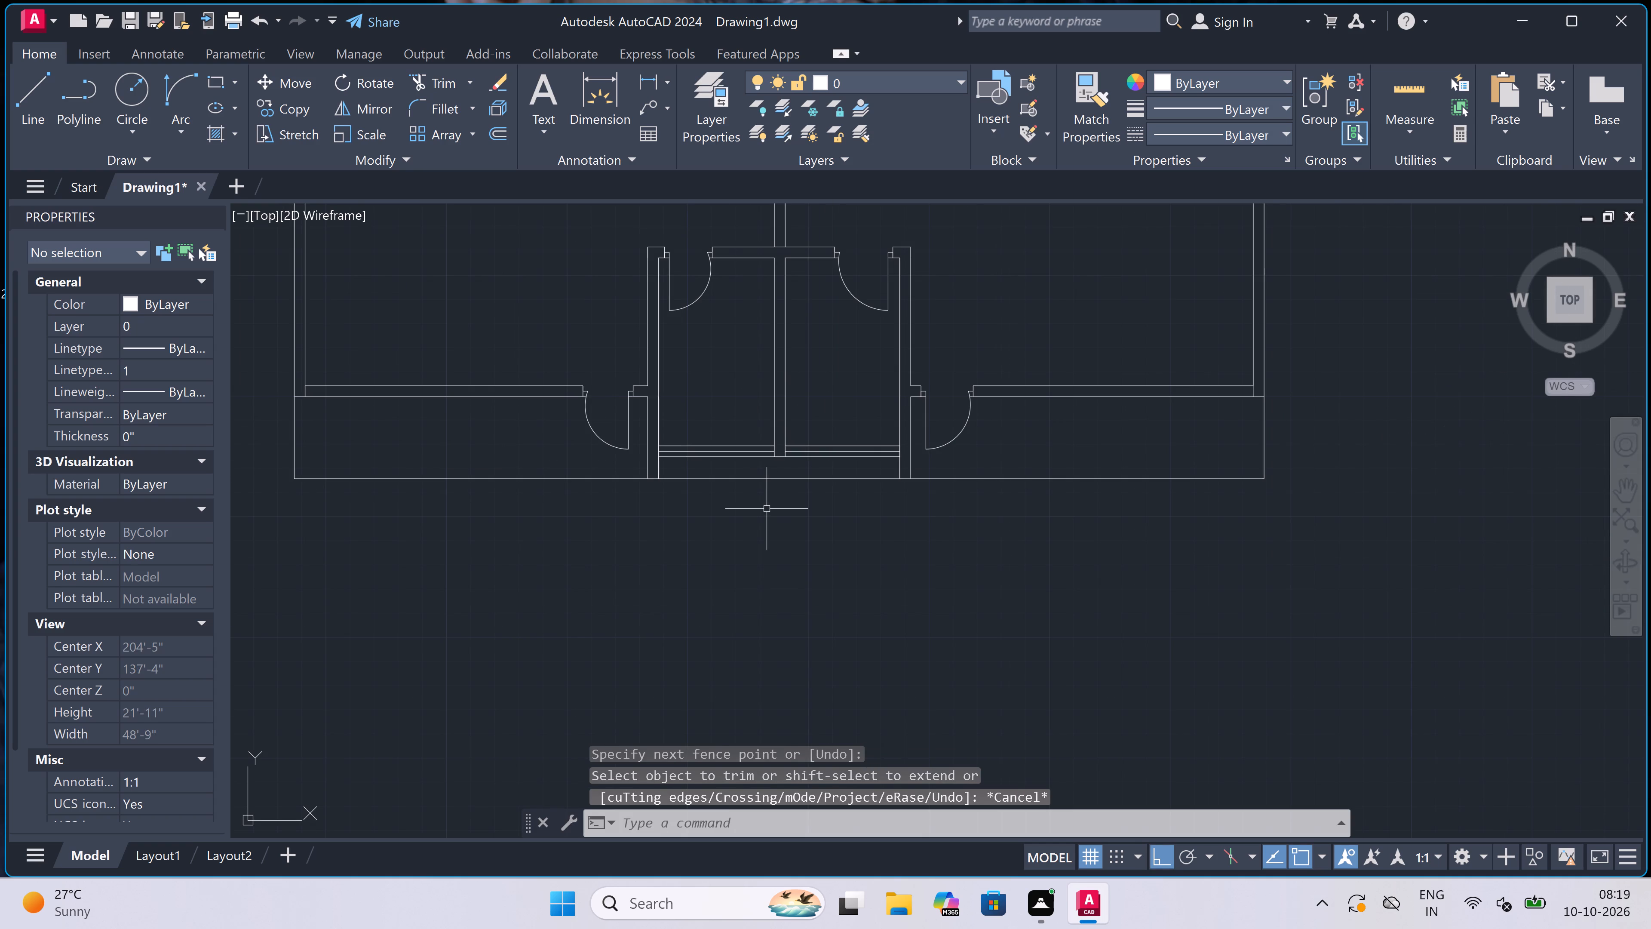
# In the lower-right room, draw a window end line across the right outer wall and a 5' centre line down from its midpoint.
pyautogui.scroll(-3, 767, 509)
pyautogui.scroll(2, 867, 432)
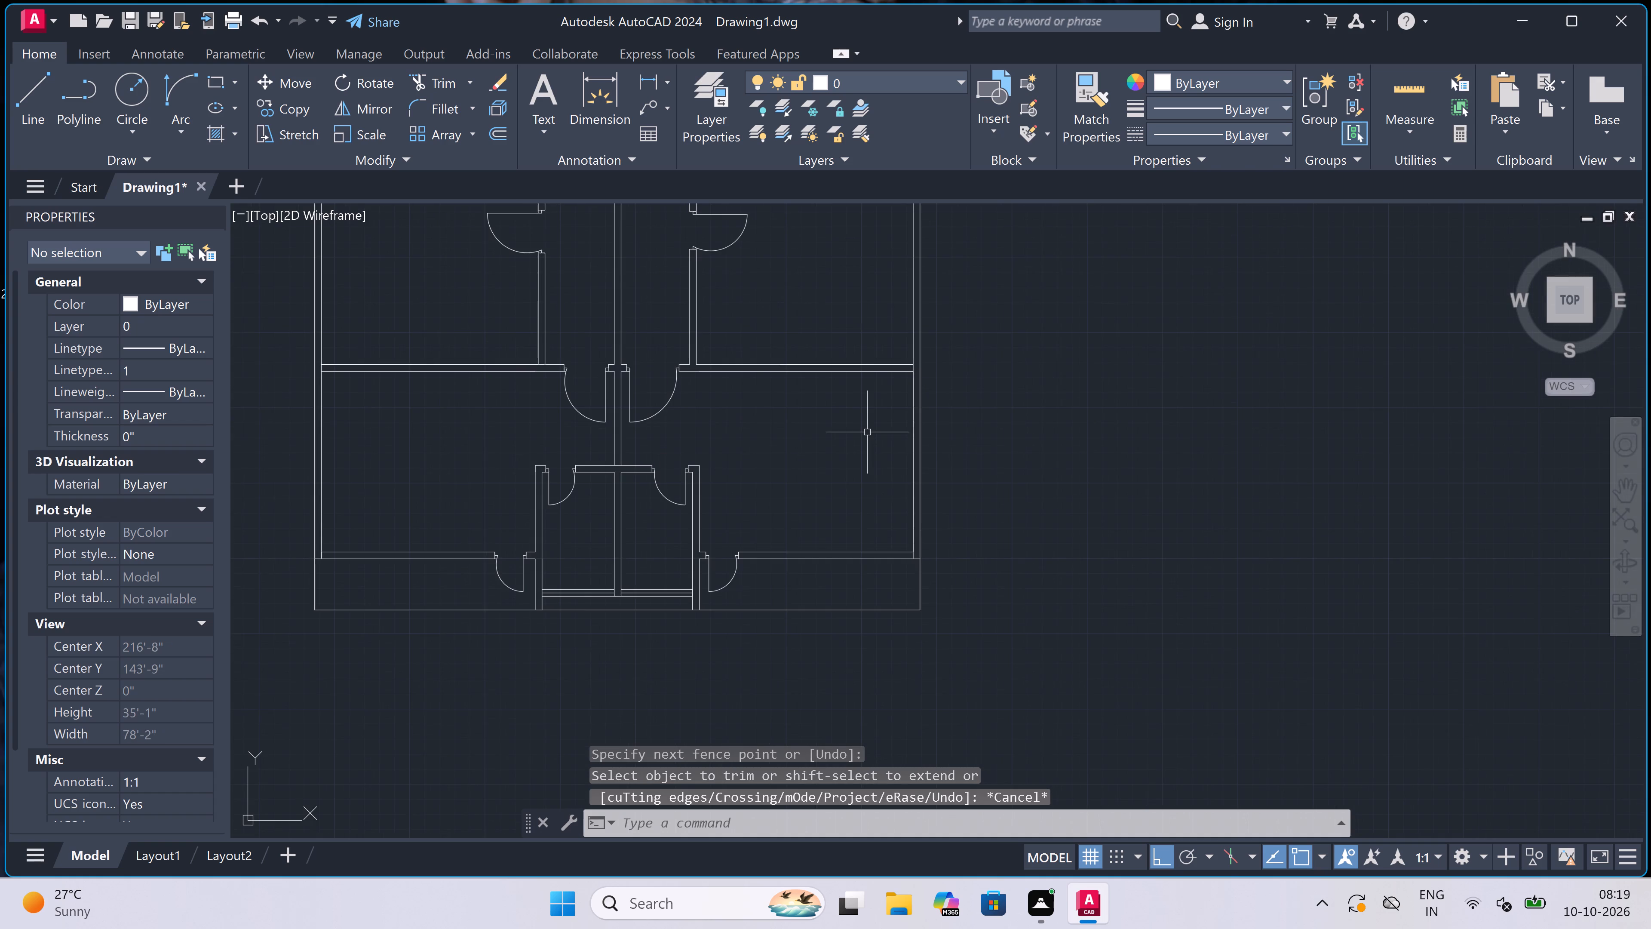
pyautogui.press('l')
pyautogui.press('space')
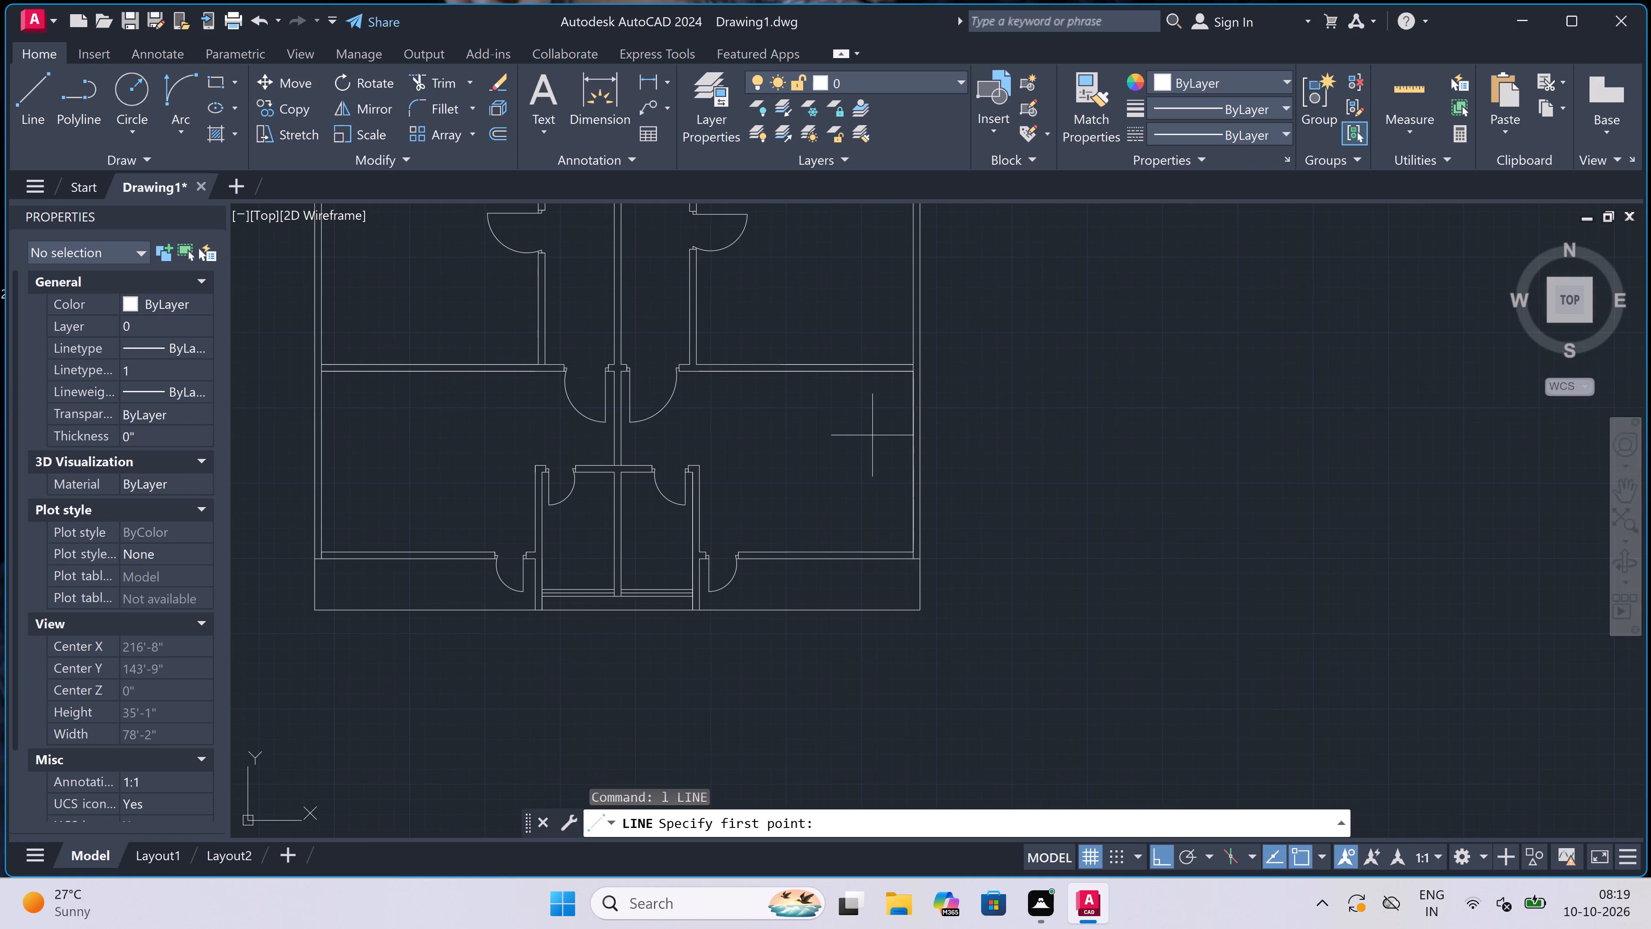
pyautogui.scroll(3, 897, 443)
pyautogui.scroll(-2, 945, 377)
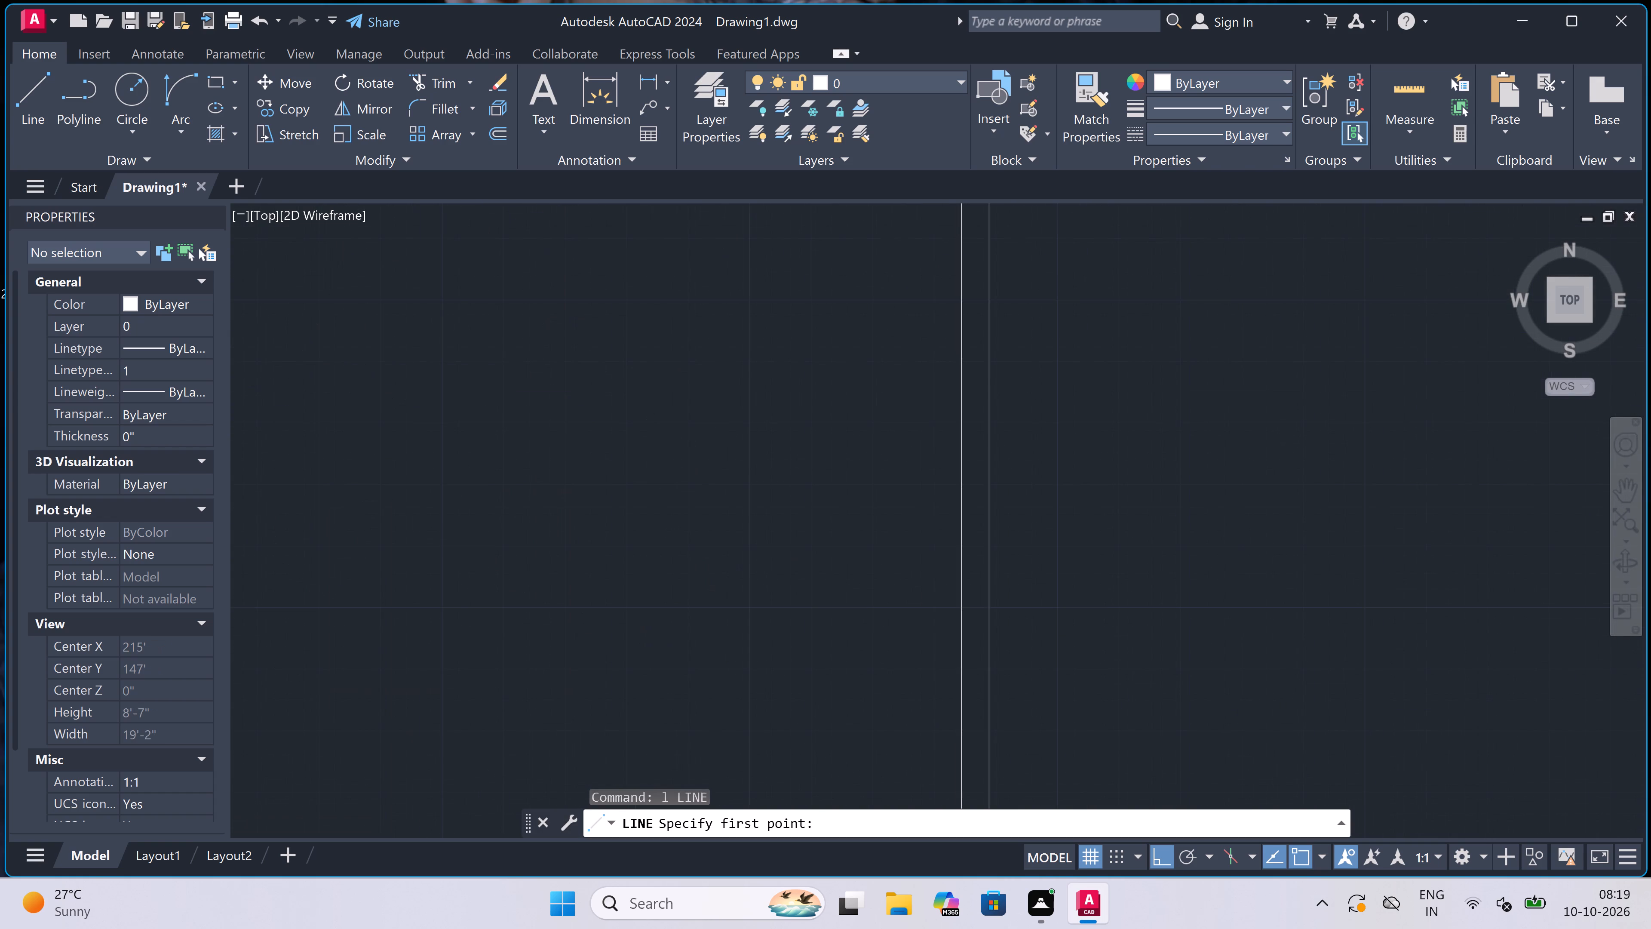
pyautogui.scroll(1, 950, 343)
pyautogui.doubleClick(951, 345)
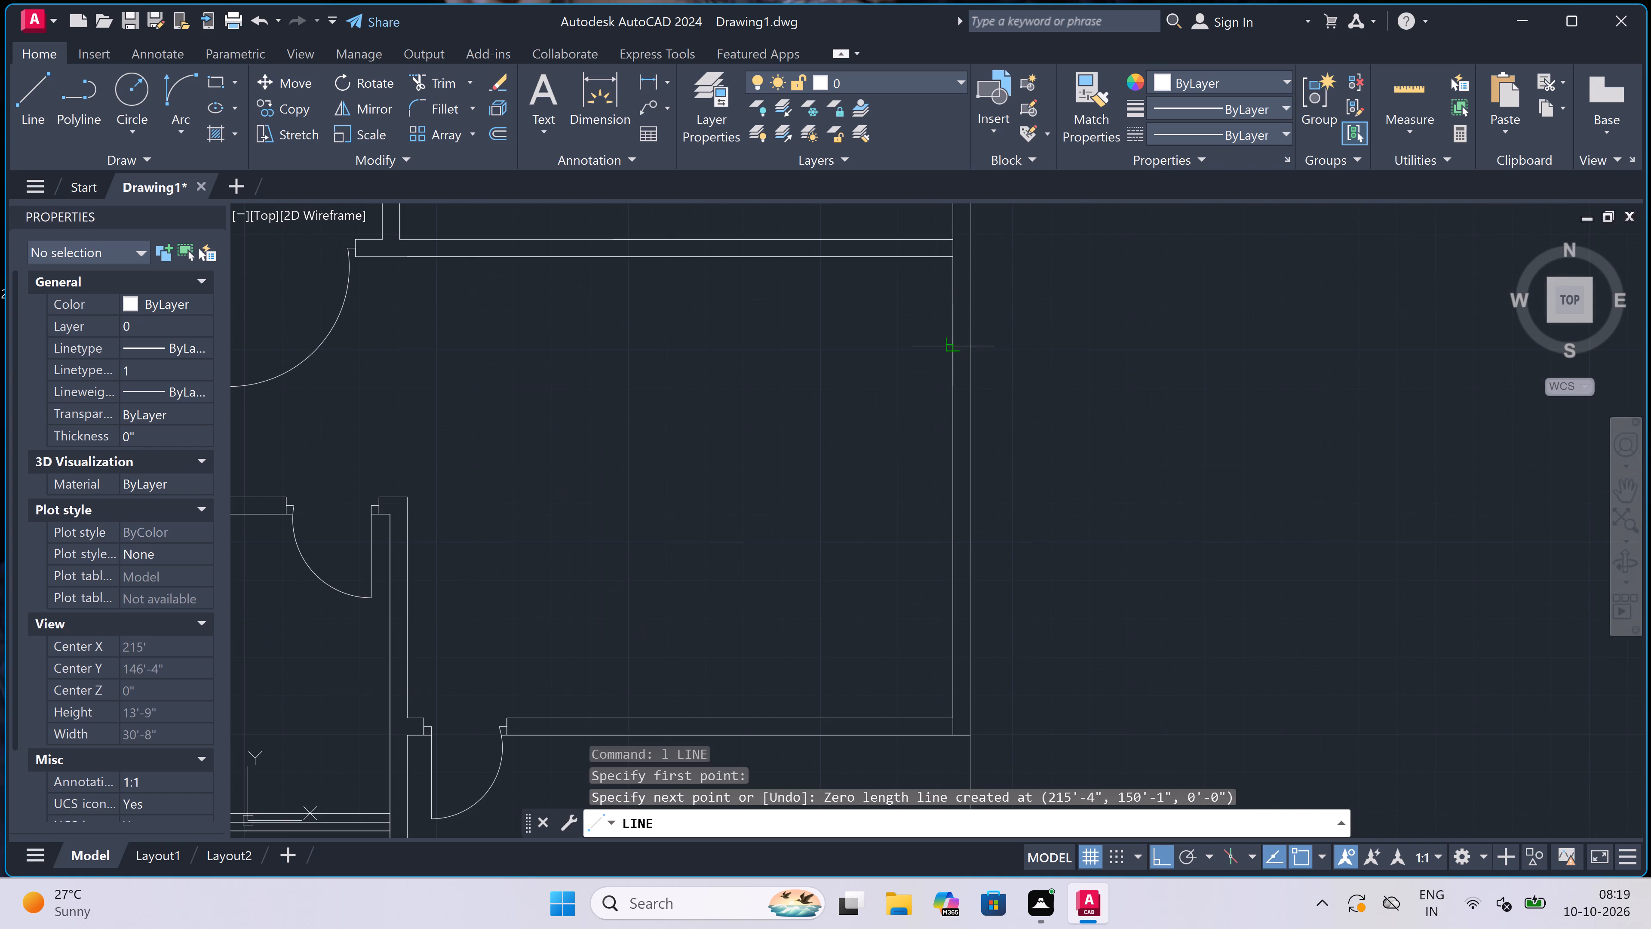
pyautogui.doubleClick(964, 348)
pyautogui.scroll(3, 964, 348)
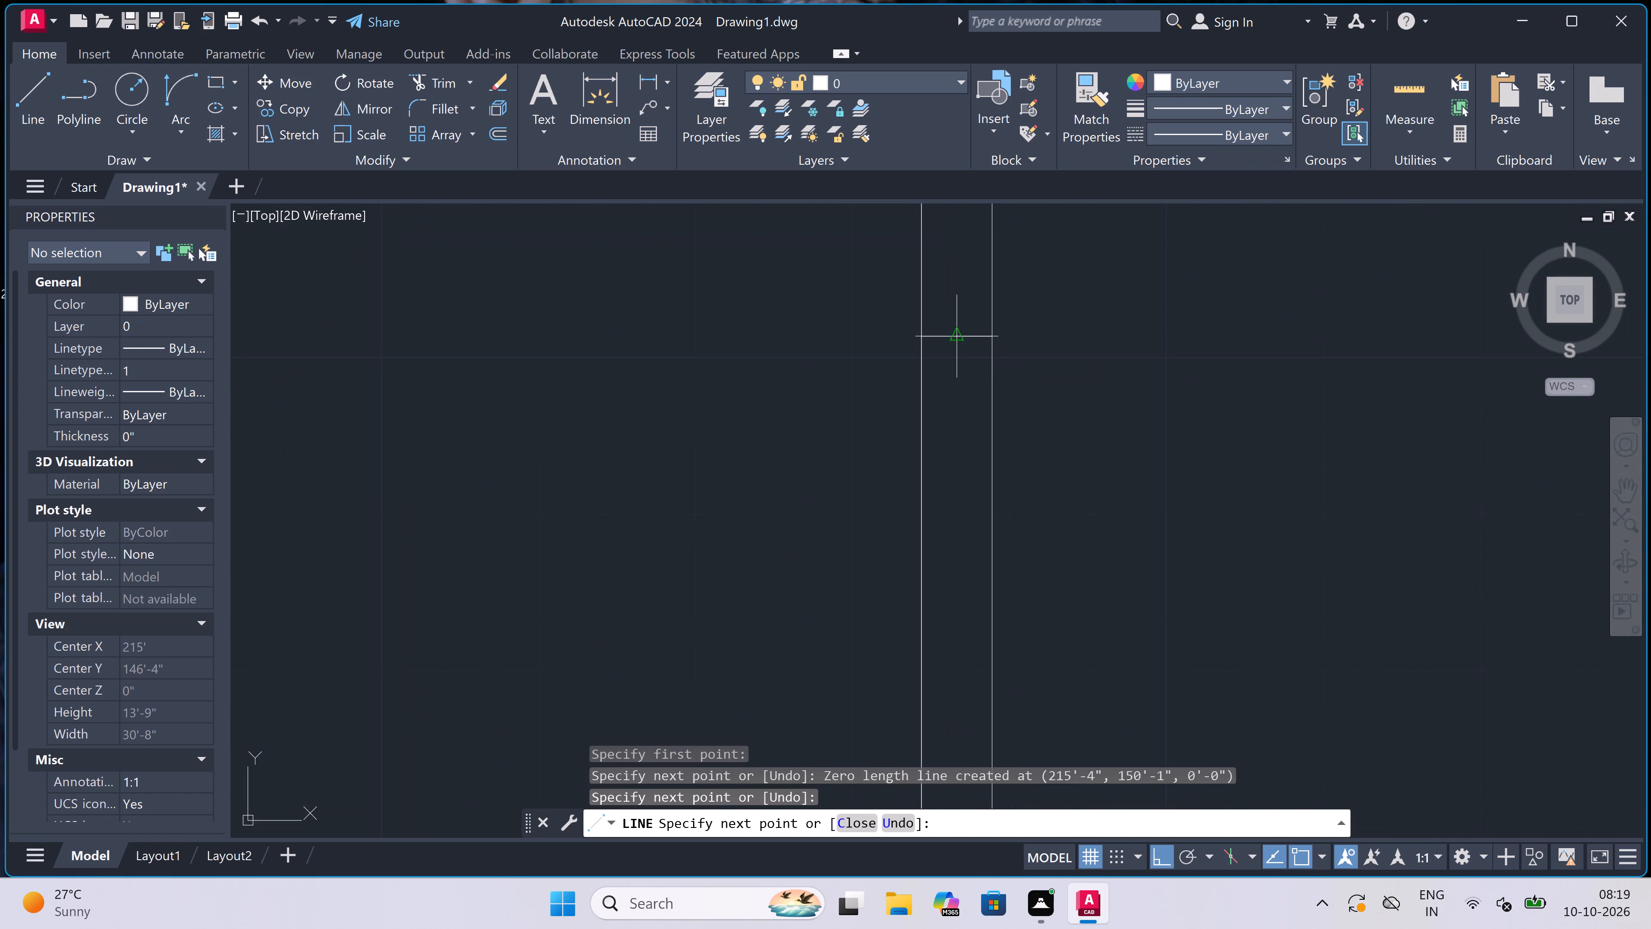
pyautogui.click(957, 326)
pyautogui.write("5'")
pyautogui.press('space')
# Draw the window's lower end line across the full outer wall thickness at the bottom of the 5' centre line.
pyautogui.scroll(-4, 968, 561)
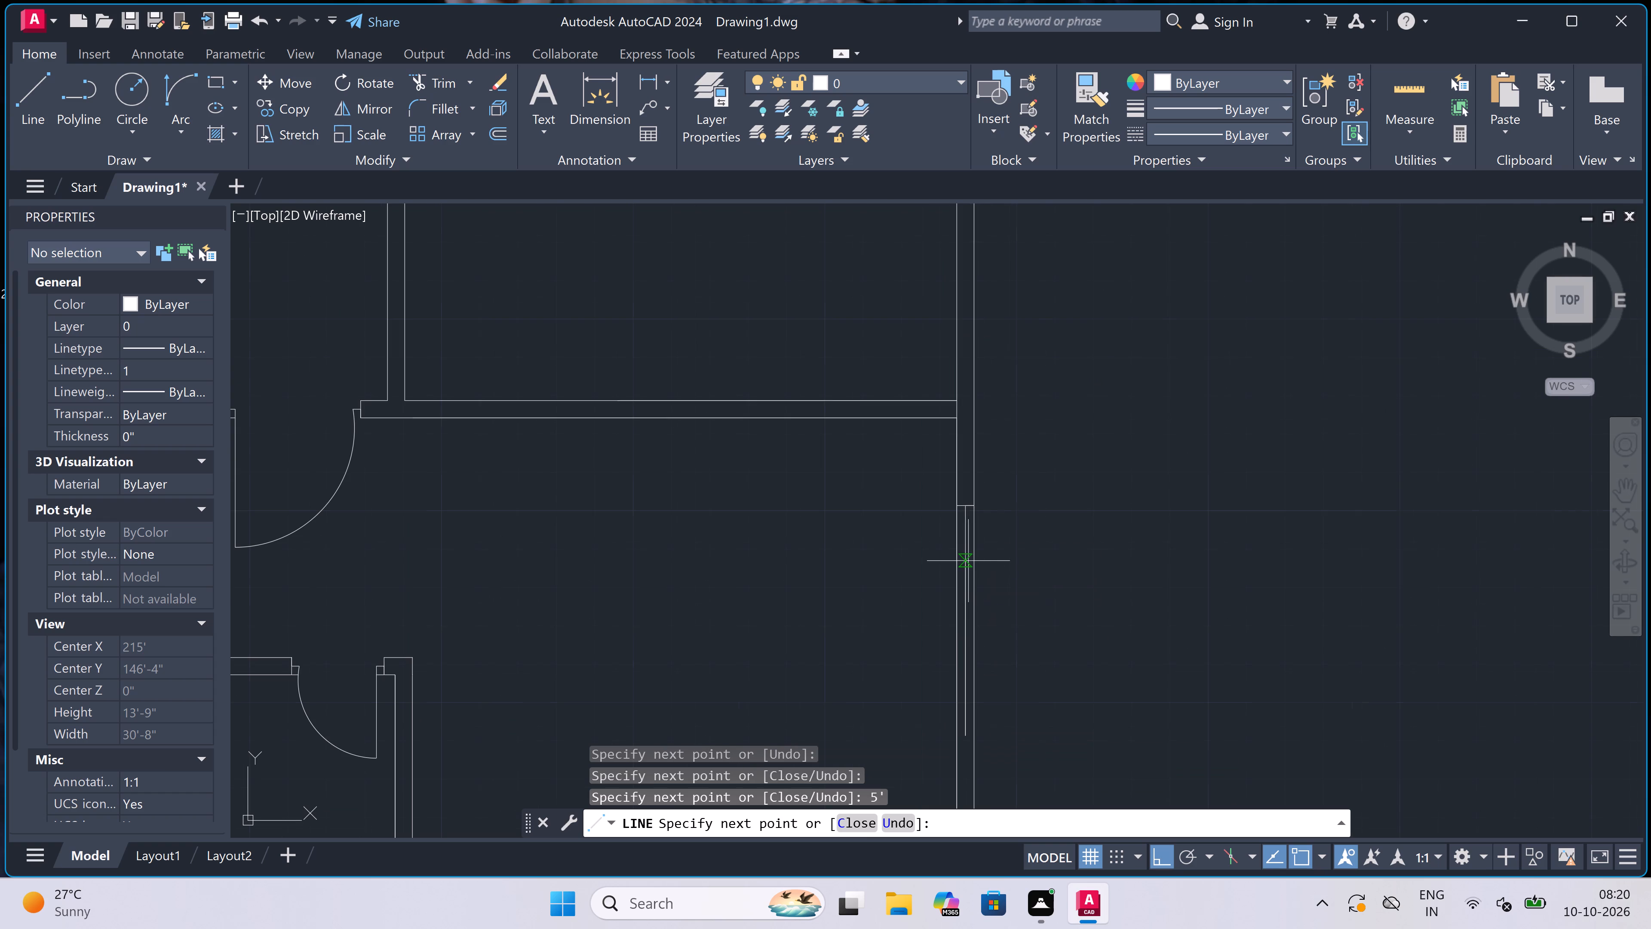
pyautogui.scroll(-3, 935, 758)
pyautogui.scroll(3, 936, 764)
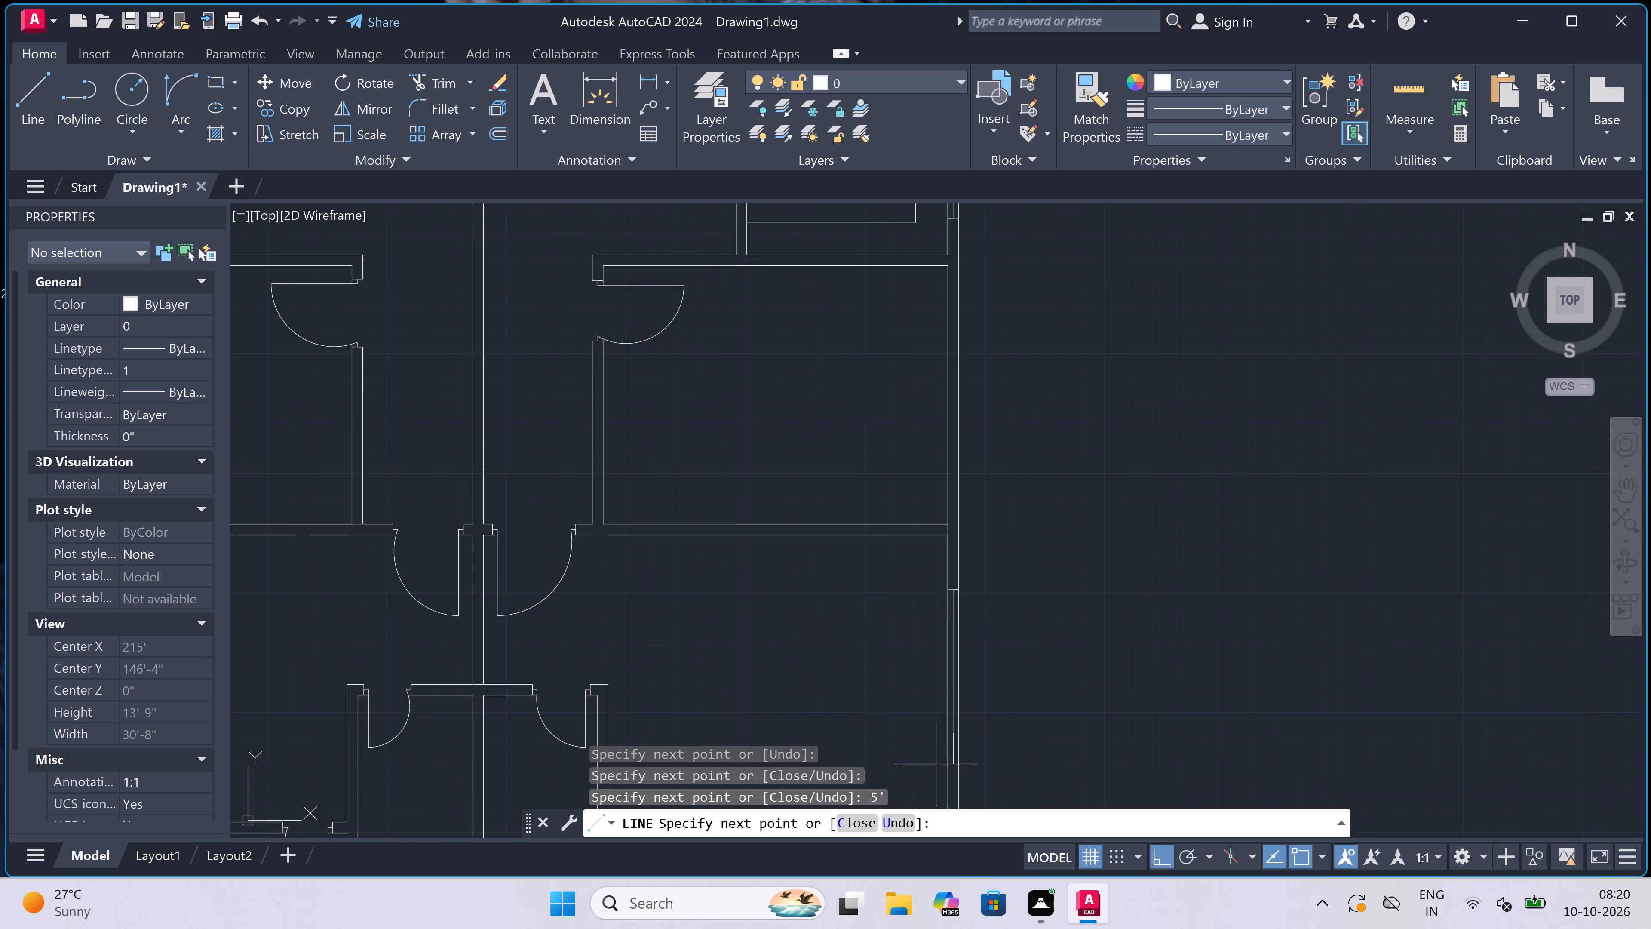
pyautogui.scroll(3, 952, 738)
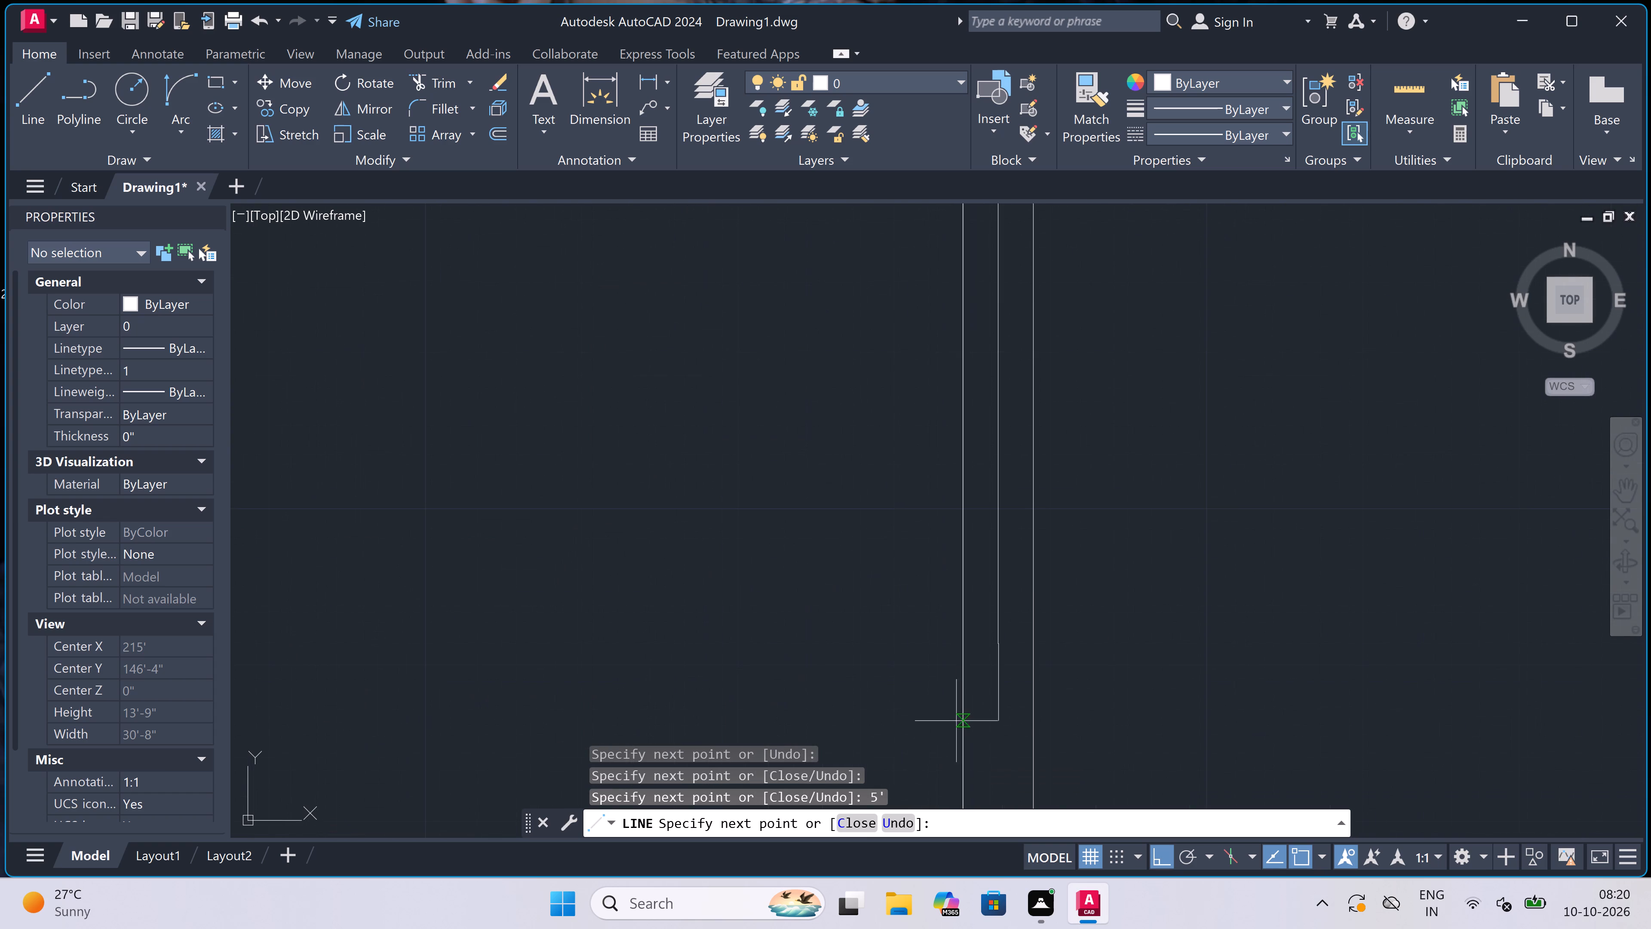
pyautogui.doubleClick(961, 647)
pyautogui.doubleClick(1031, 645)
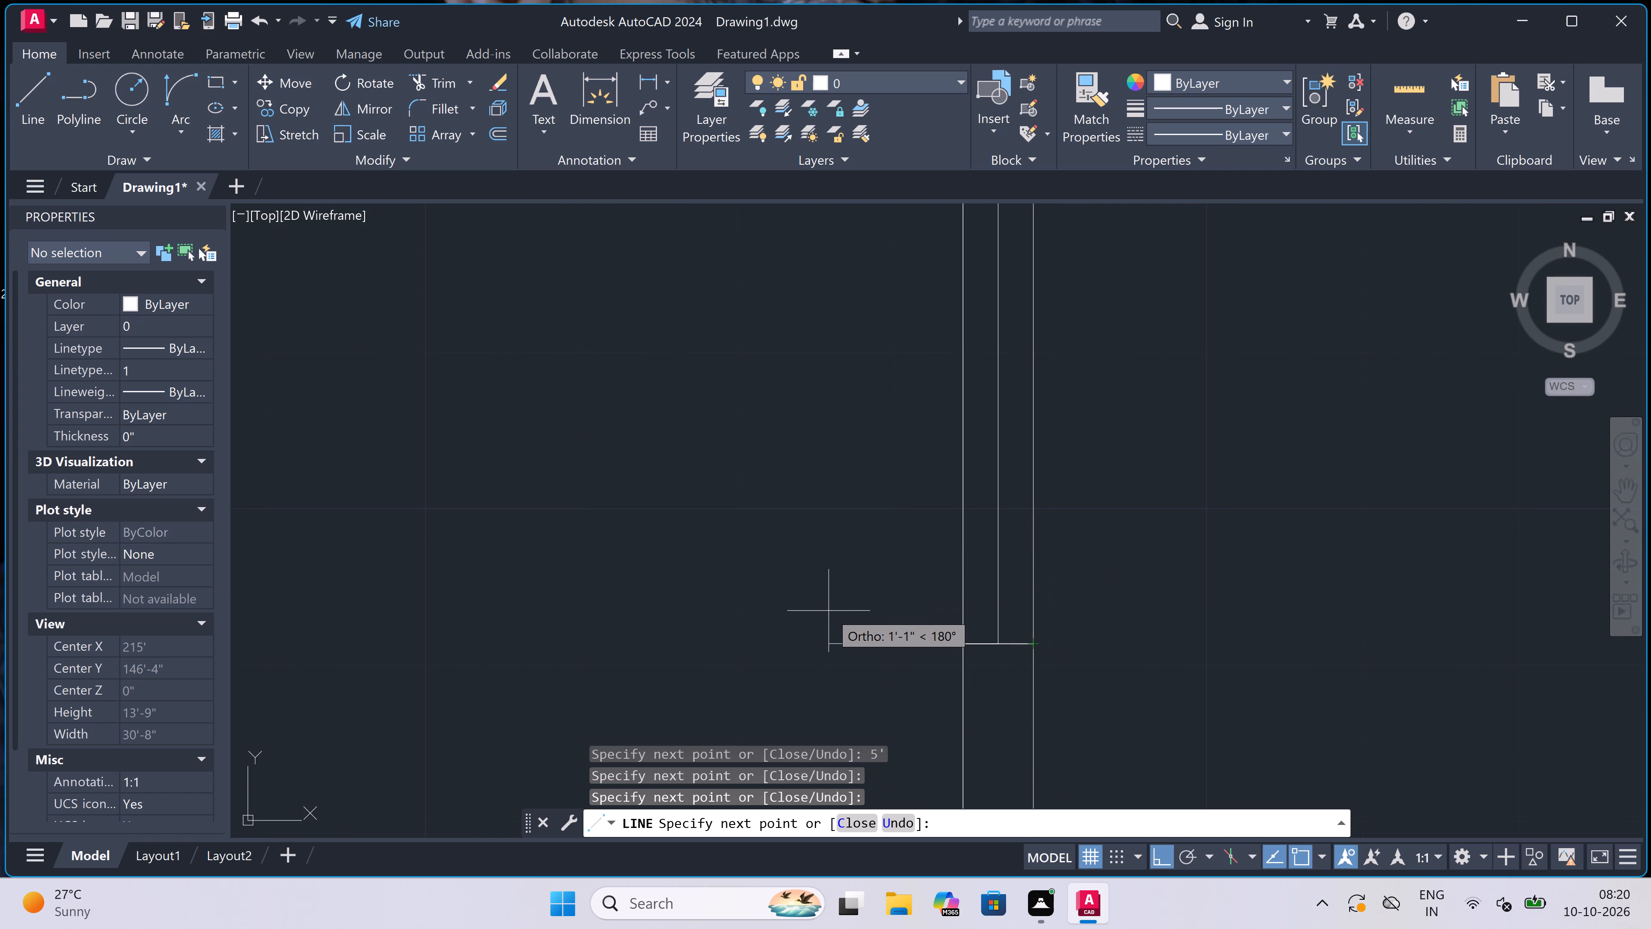
pyautogui.press('Escape')
# In the right-hand room directly above, draw a line across the outer wall and a 5' centre line down from its midpoint.
pyautogui.scroll(-4, 829, 611)
pyautogui.scroll(-2, 848, 574)
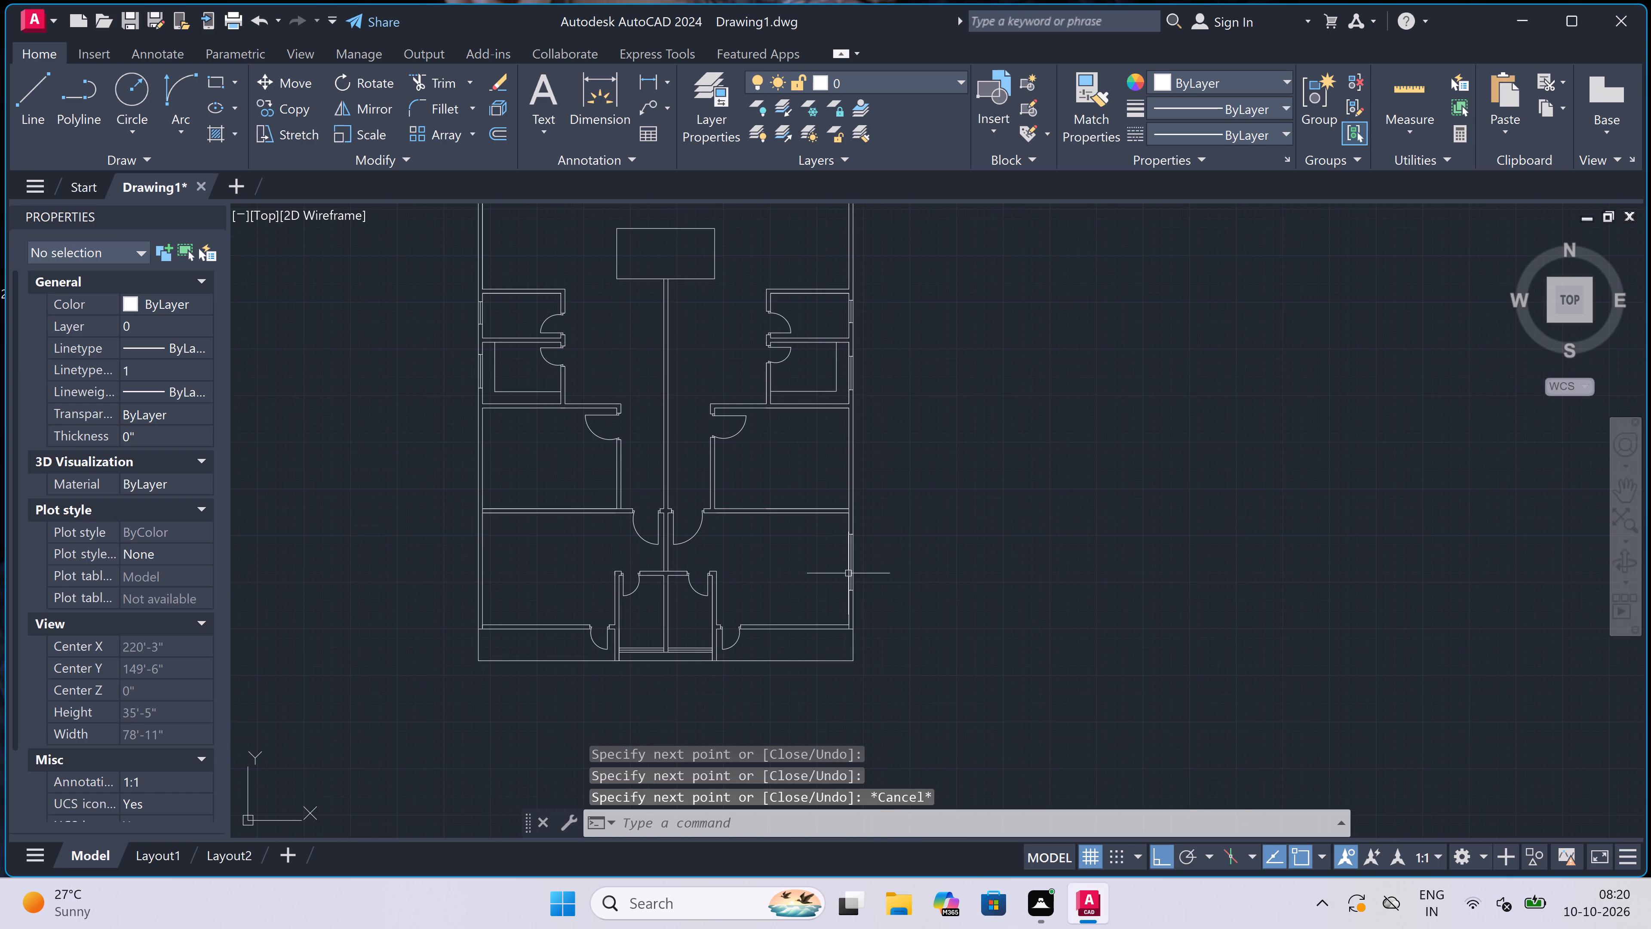
pyautogui.press('space')
pyautogui.scroll(3, 845, 432)
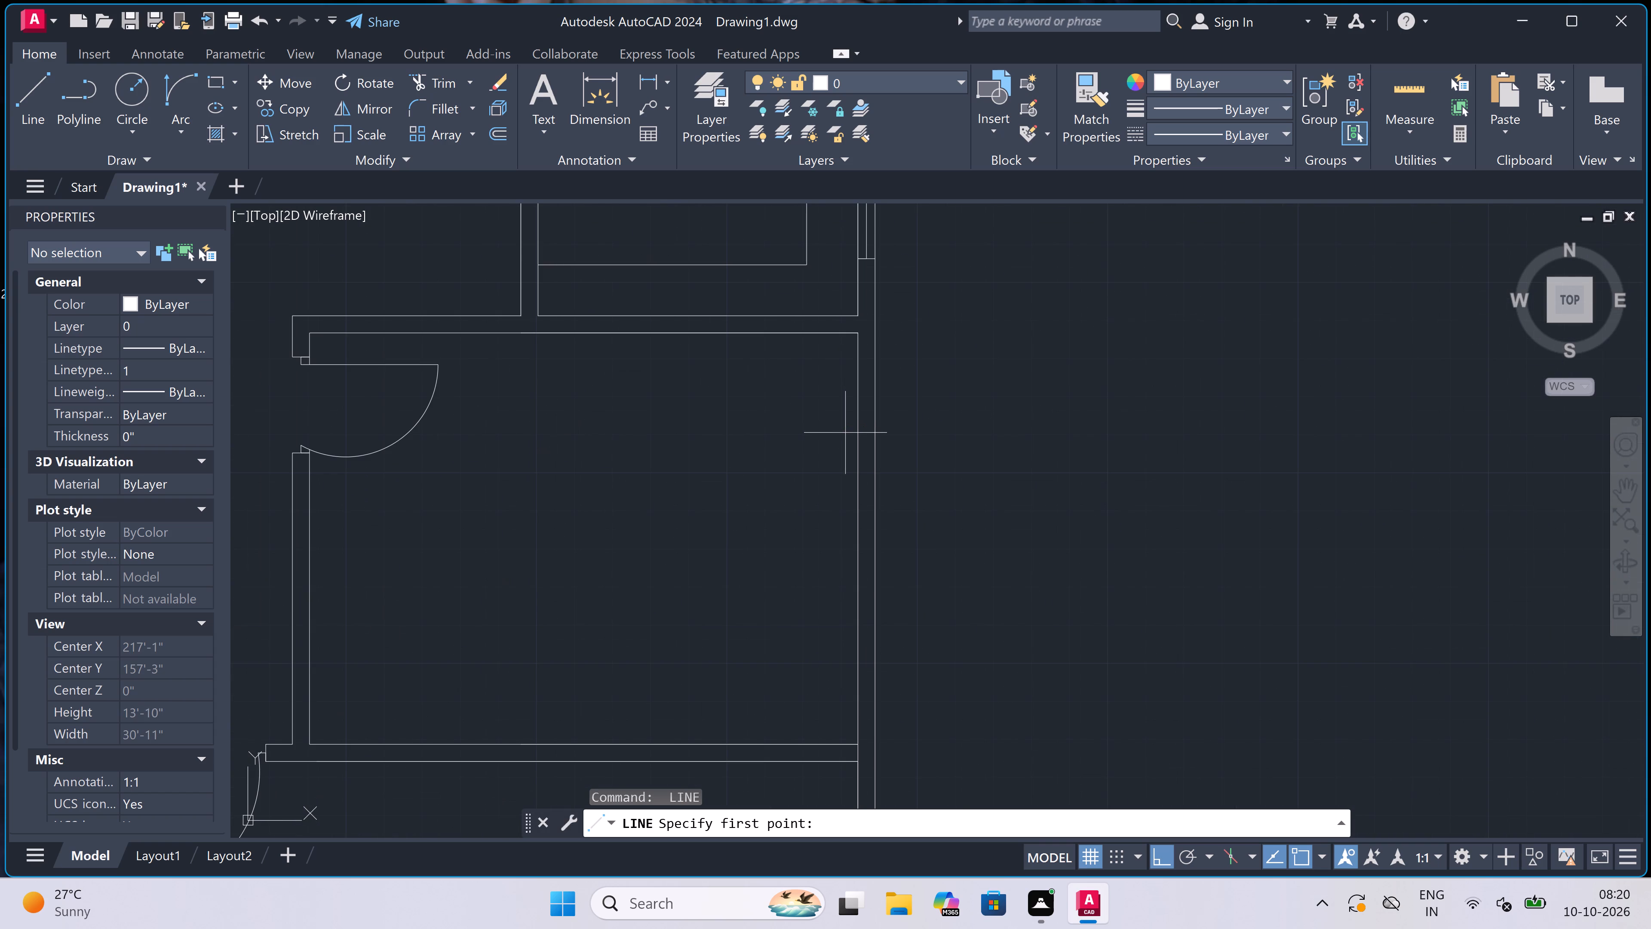
pyautogui.click(858, 435)
pyautogui.click(878, 440)
pyautogui.scroll(3, 878, 440)
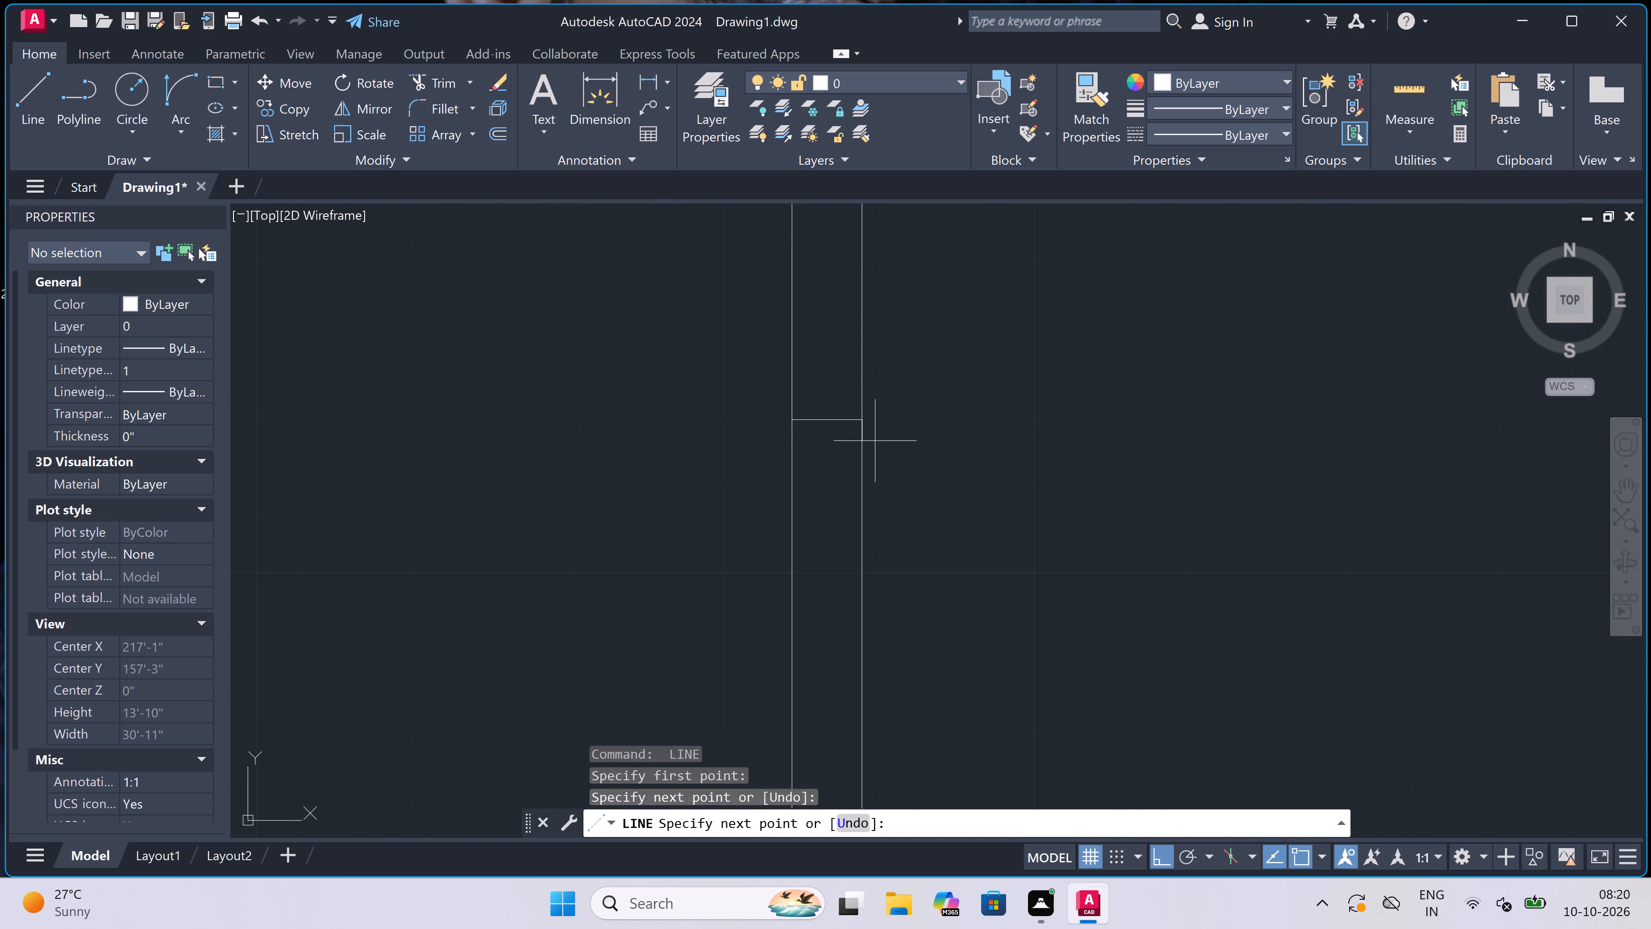
pyautogui.click(829, 416)
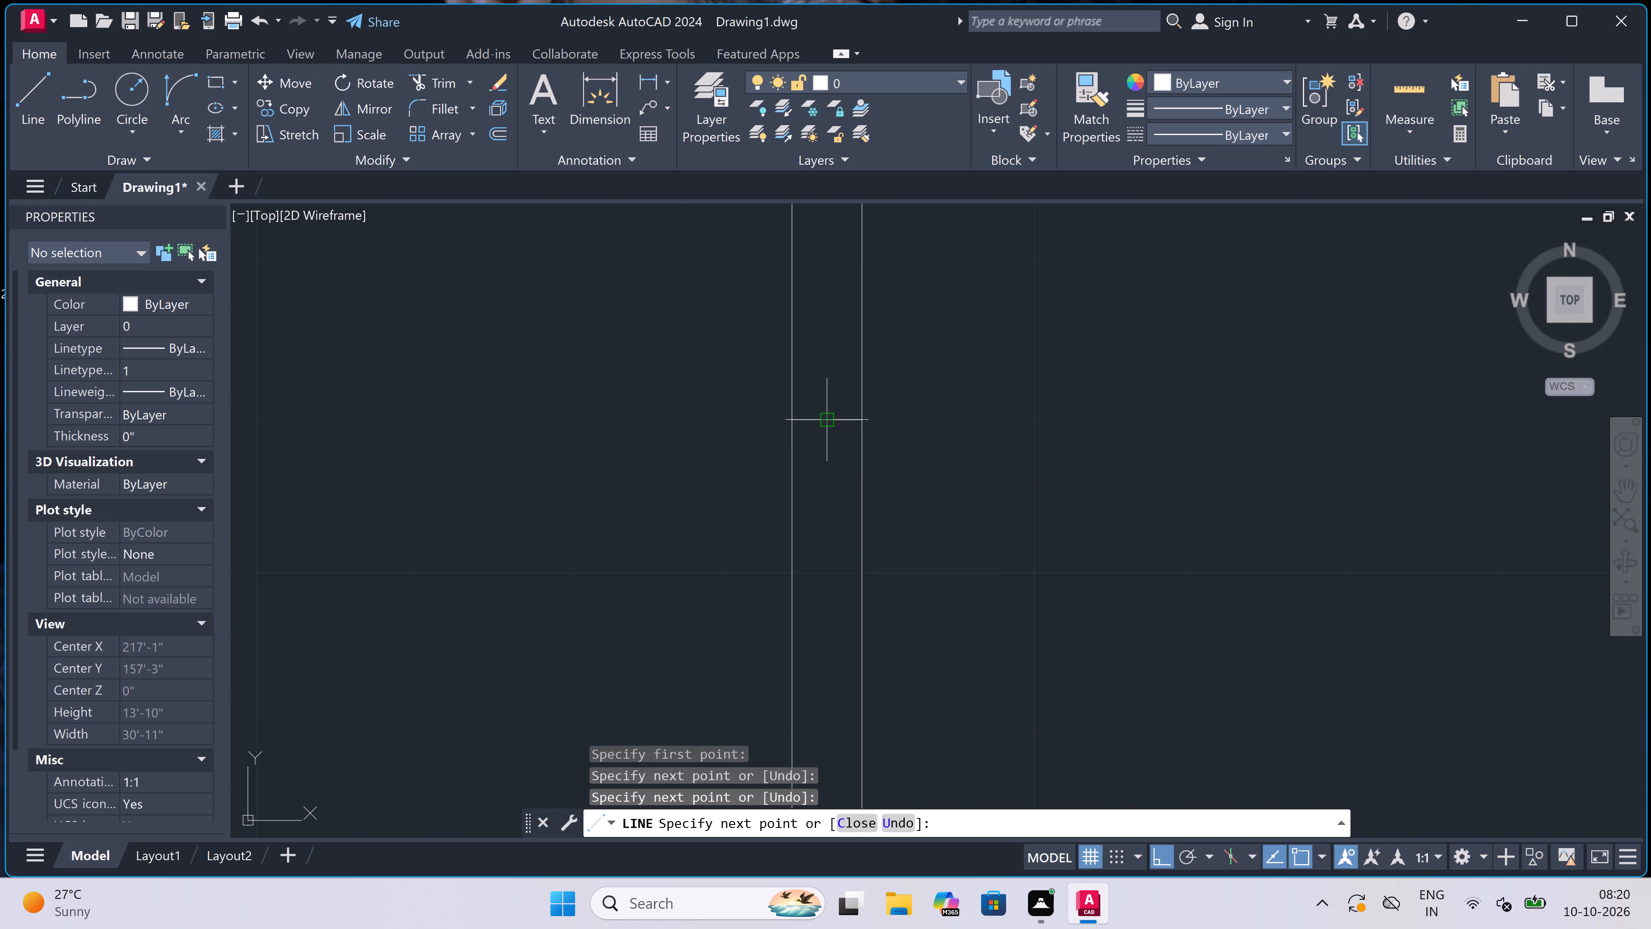
pyautogui.write("5'")
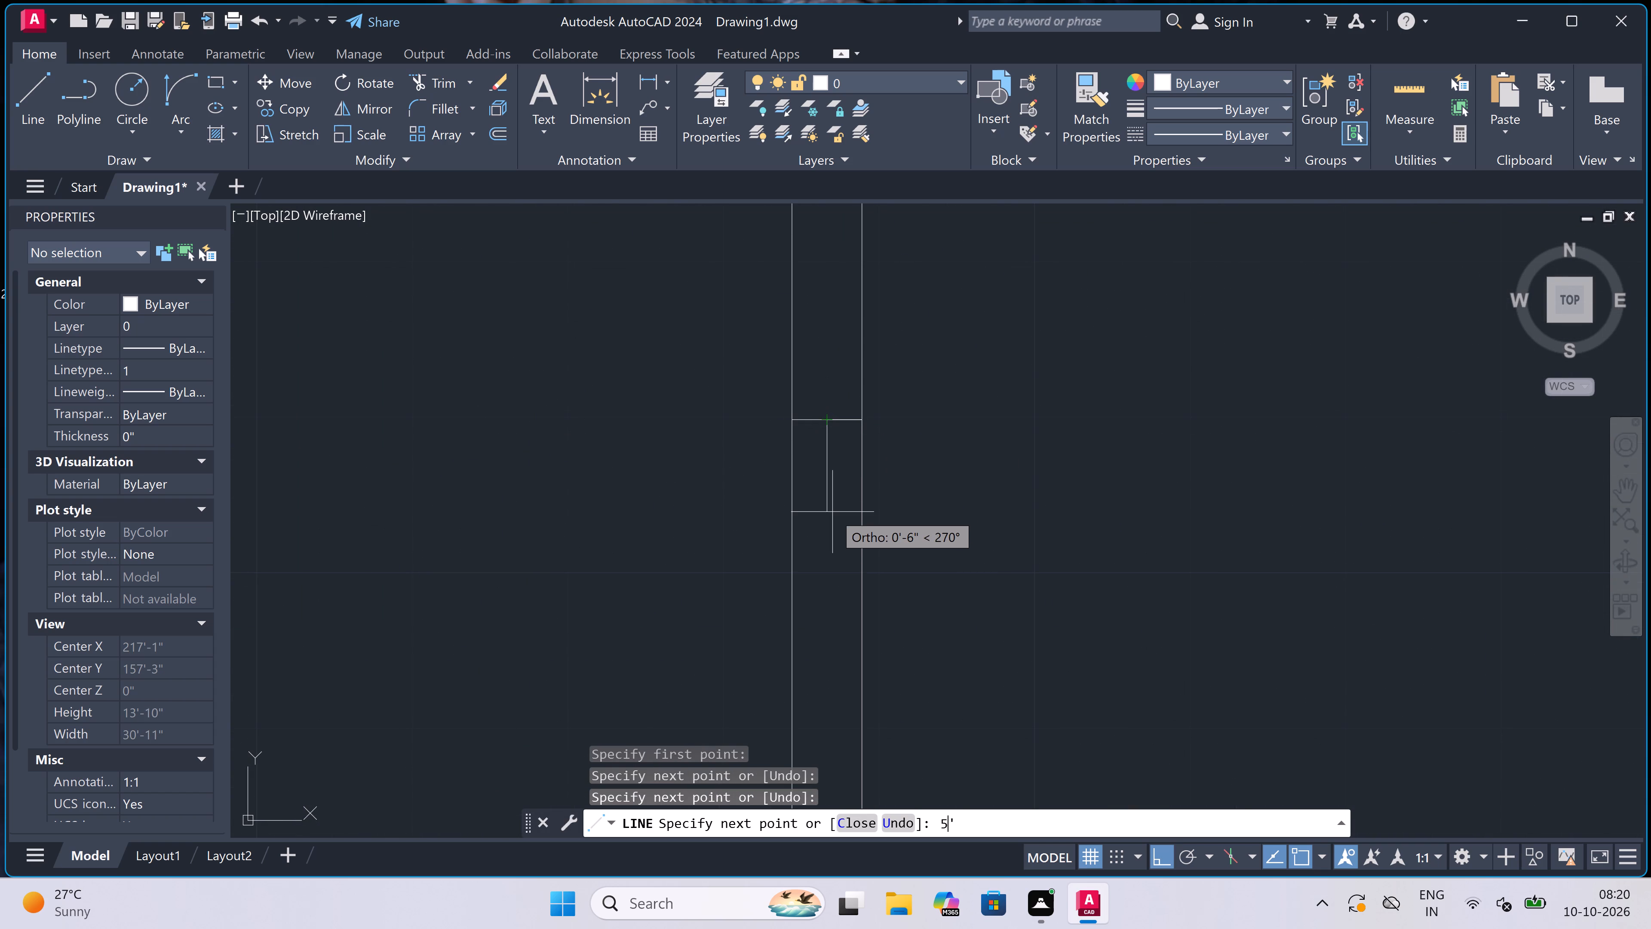
pyautogui.press('space')
# Close this second window with a lower end line across both outer wall faces at the 5' centre line's bottom.
pyautogui.scroll(-4, 838, 475)
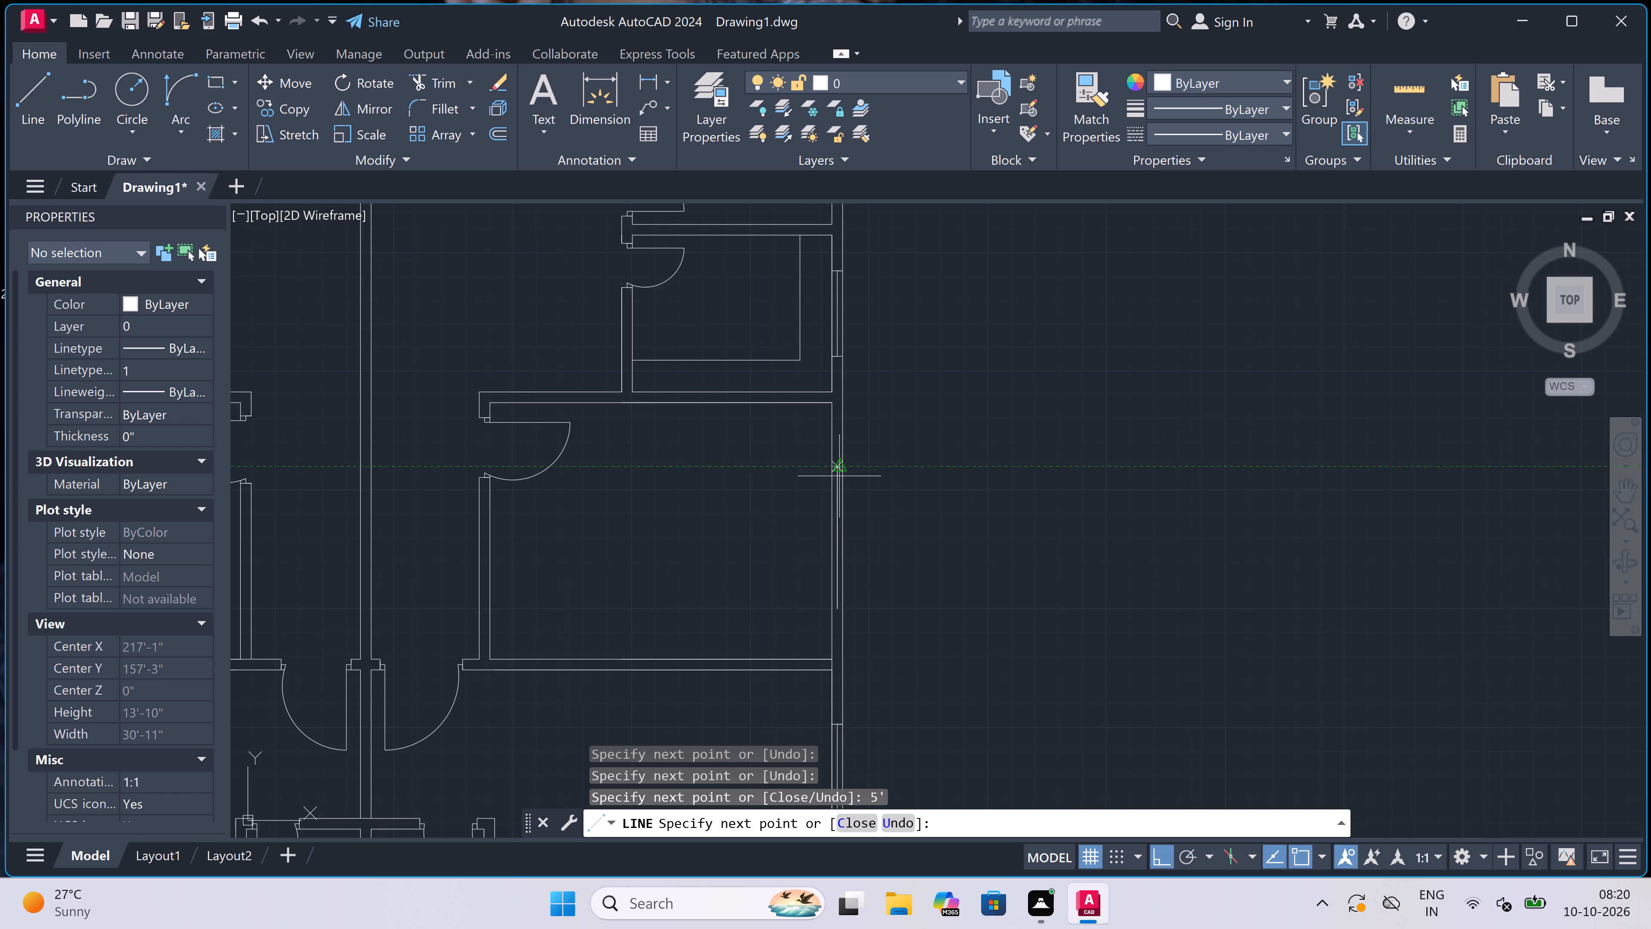
pyautogui.scroll(3, 841, 597)
pyautogui.scroll(-2, 807, 637)
pyautogui.scroll(2, 802, 658)
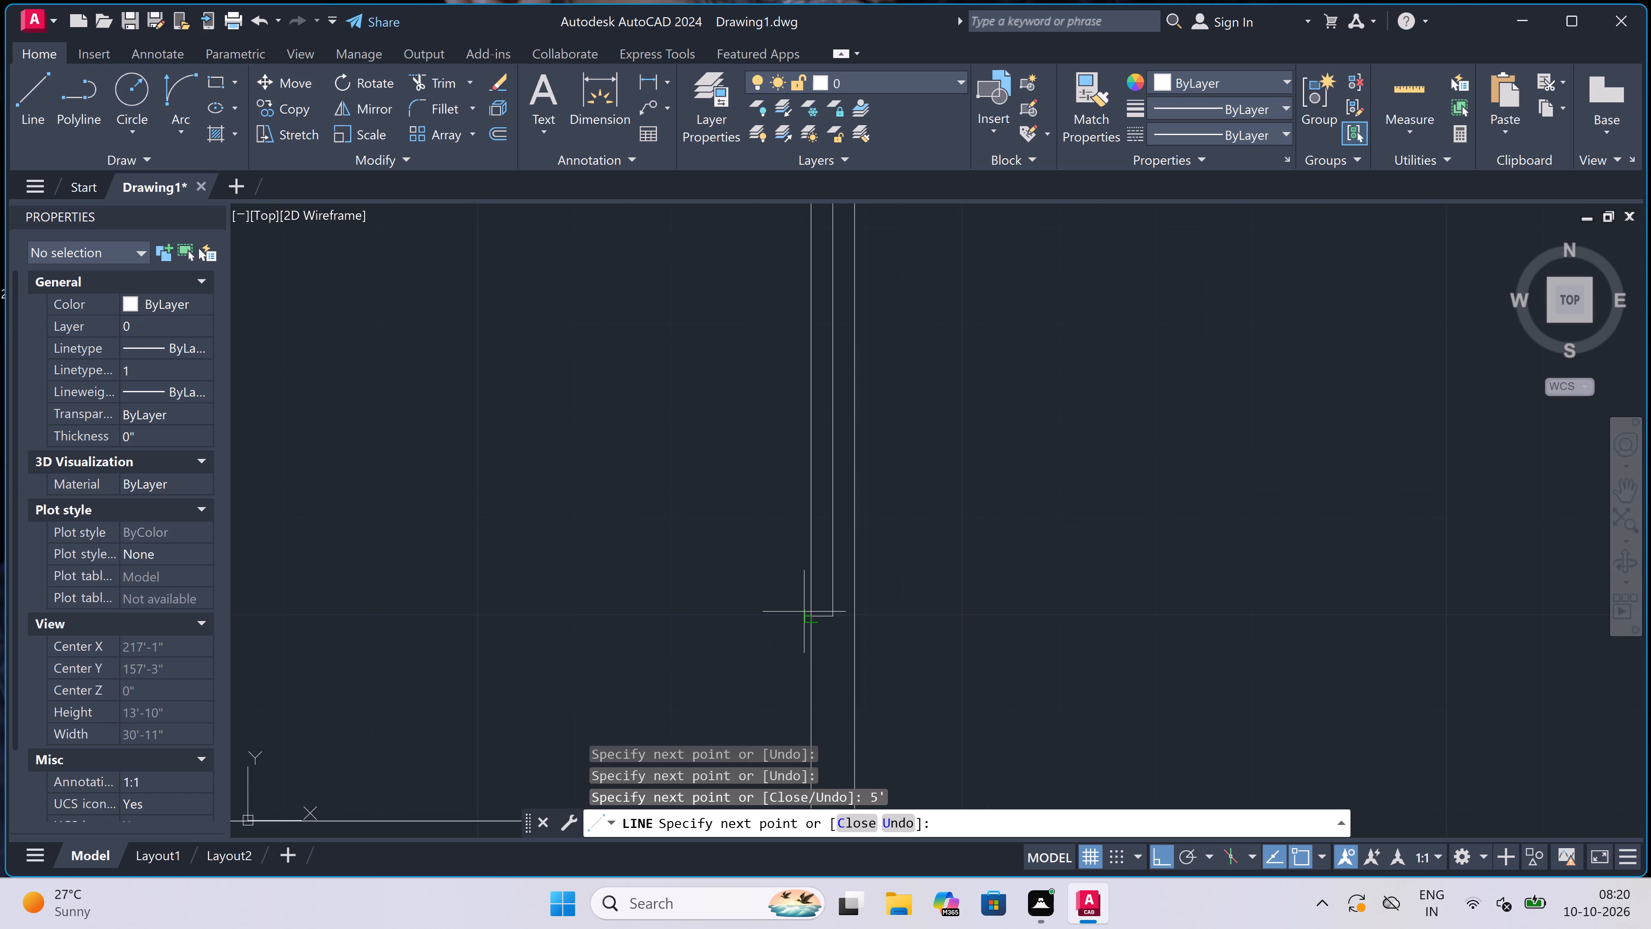
pyautogui.click(807, 615)
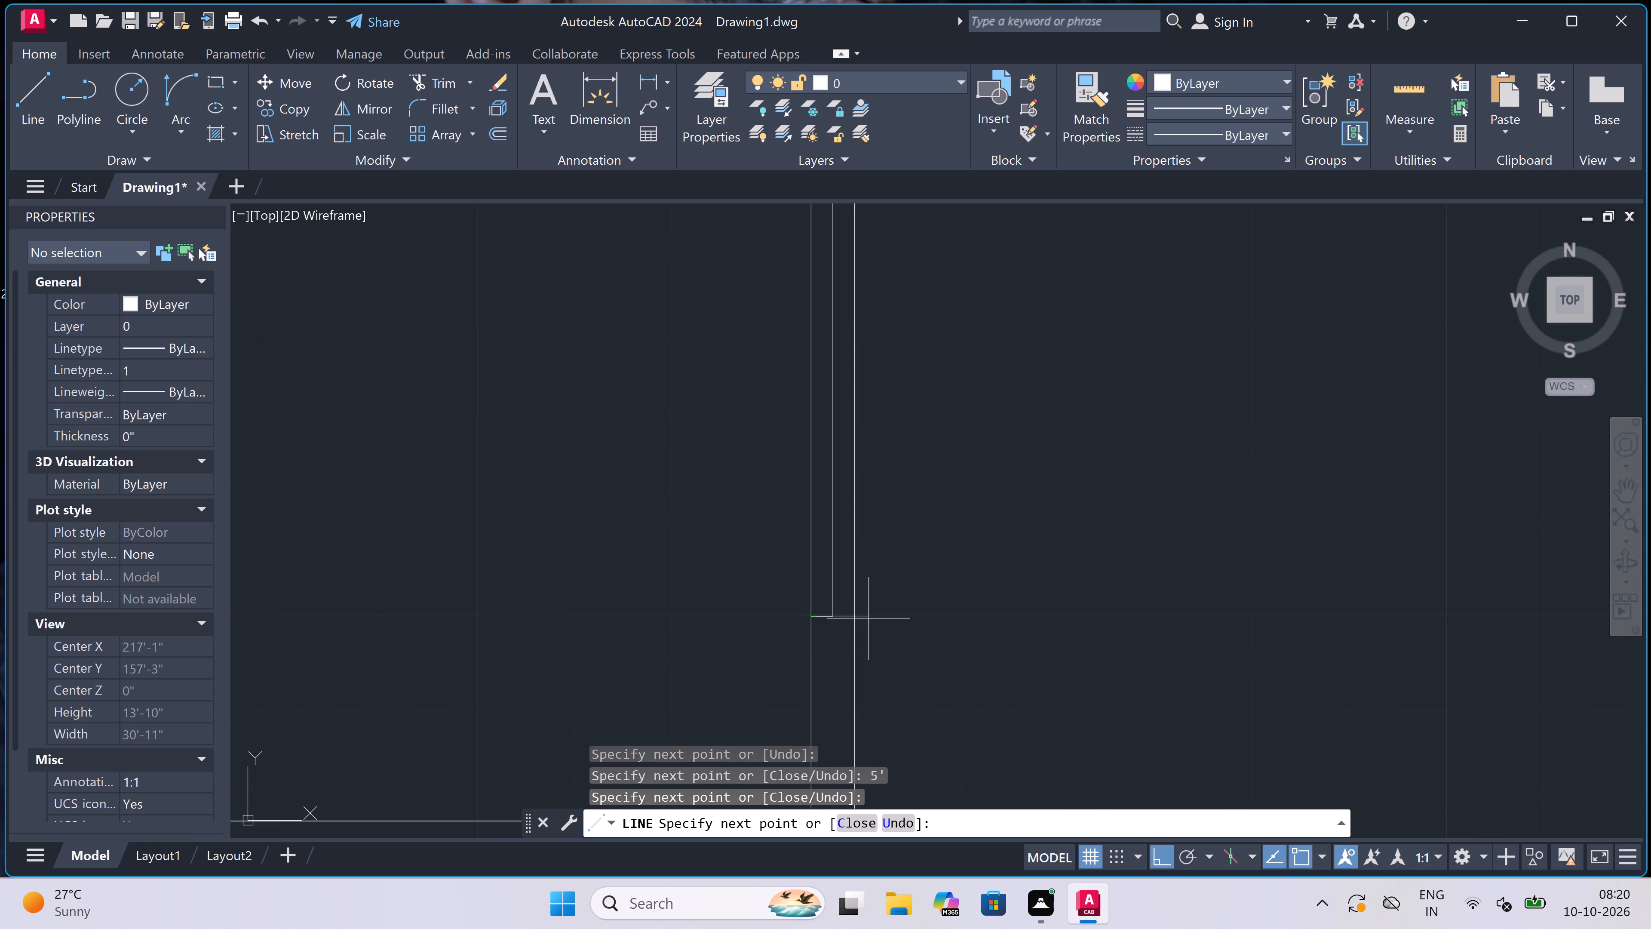
pyautogui.doubleClick(863, 614)
pyautogui.press('Escape')
pyautogui.scroll(-5, 851, 554)
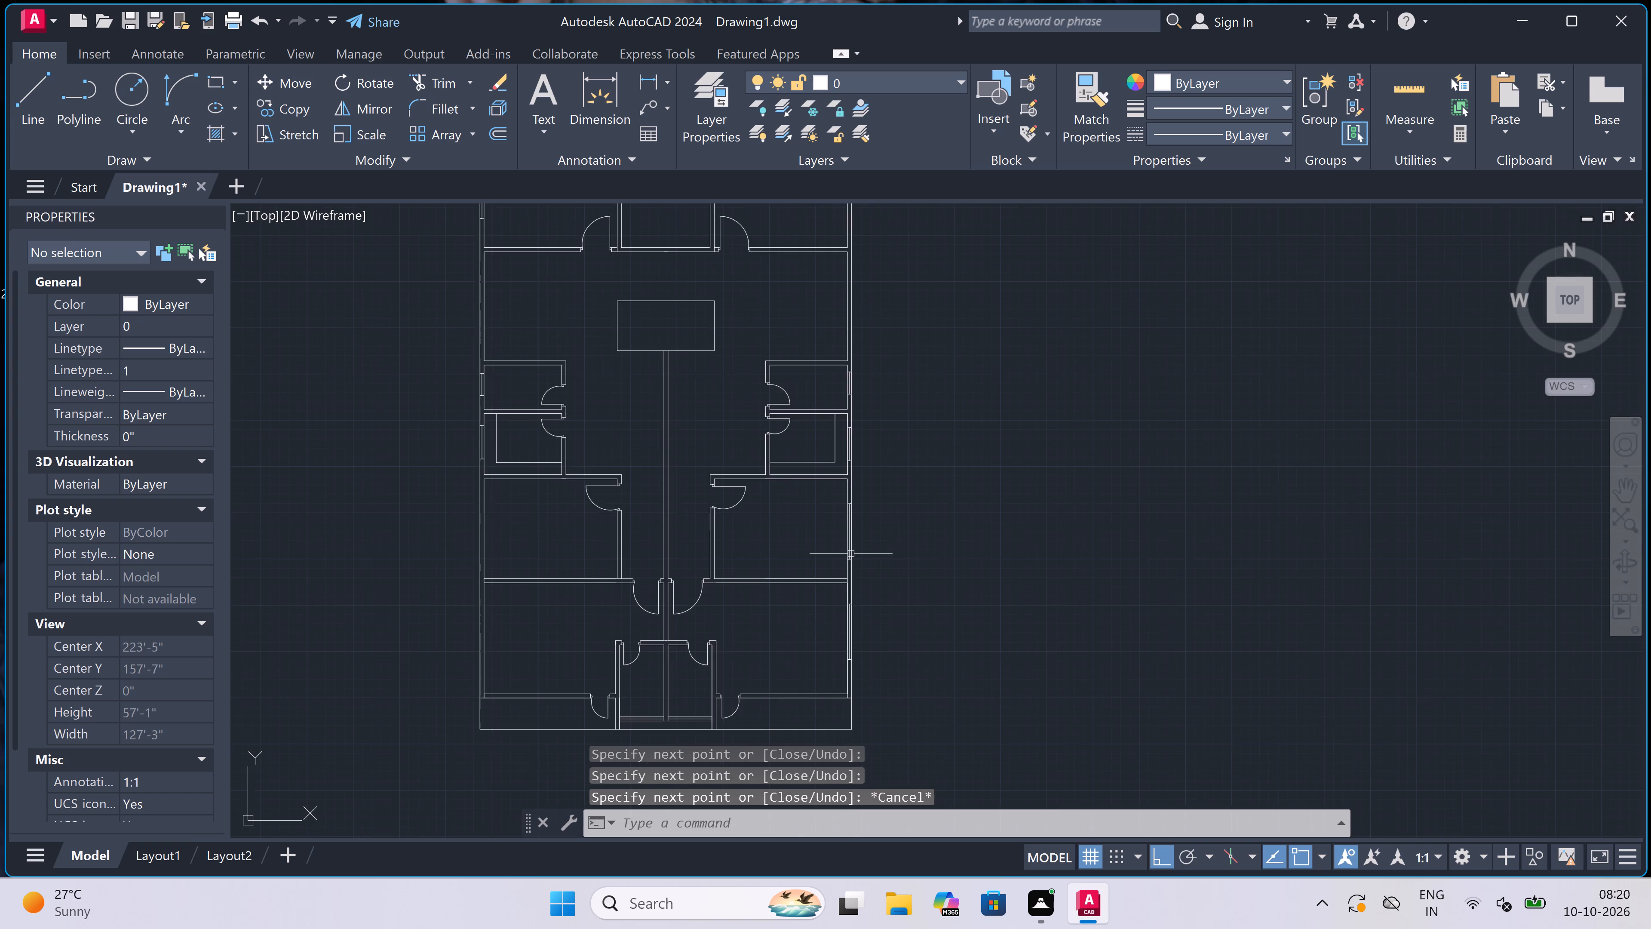
# In the lower-left room, draw a window end line across the left outer wall and a 5' centre line down from its midpoint.
pyautogui.scroll(-3, 851, 554)
pyautogui.scroll(3, 793, 607)
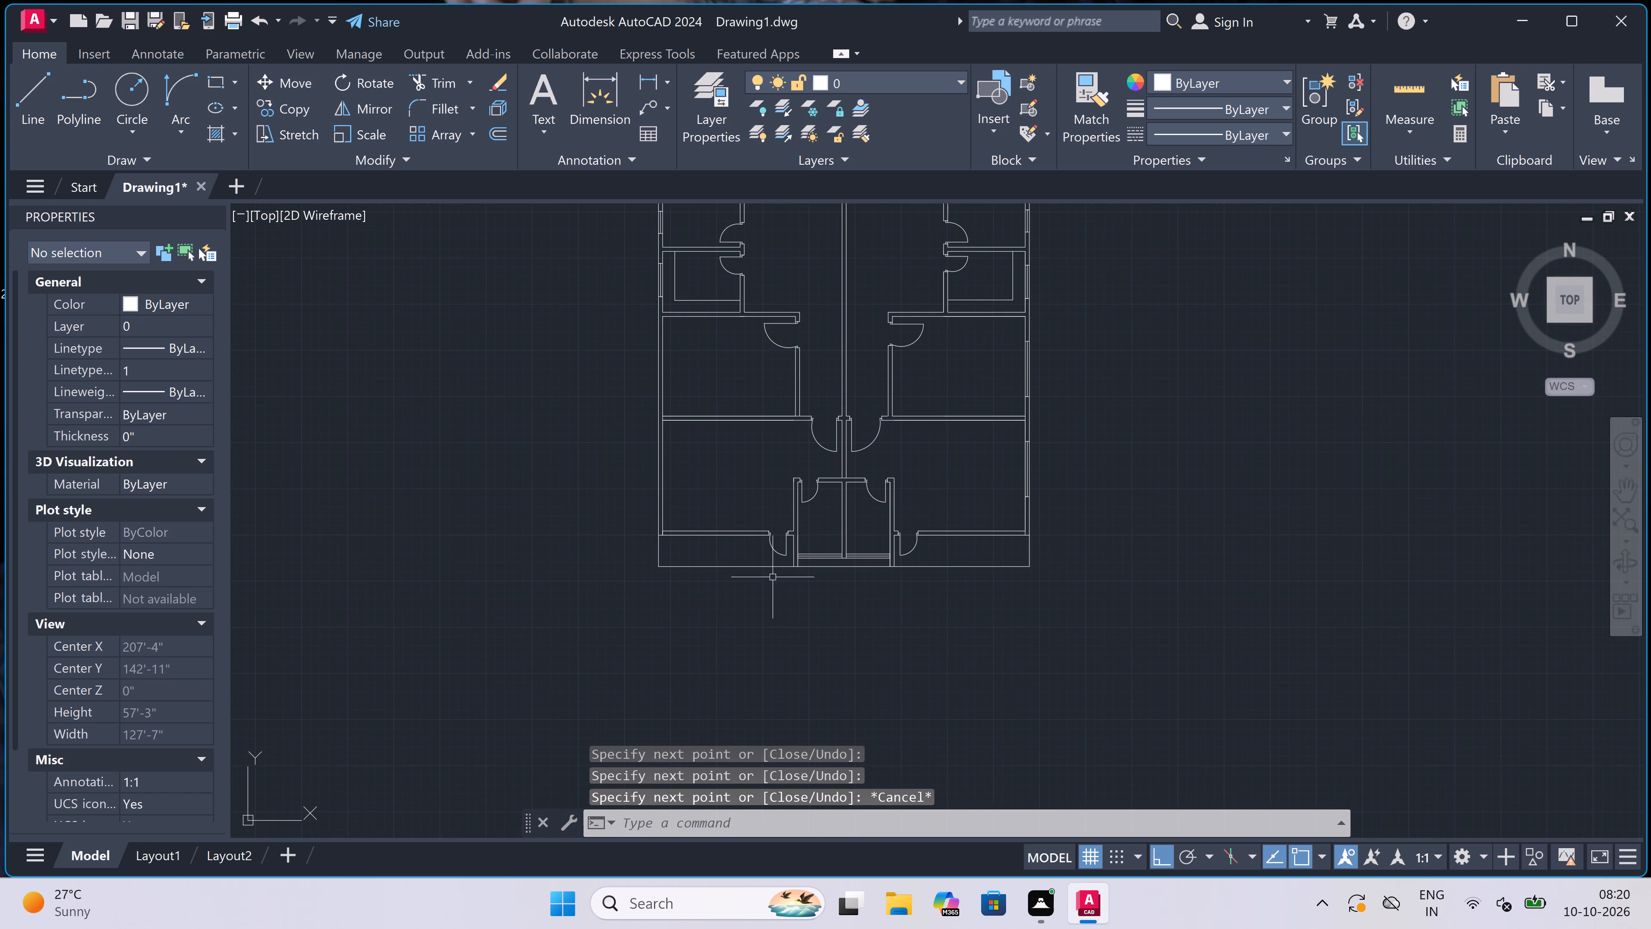
pyautogui.press('space')
pyautogui.scroll(1, 663, 471)
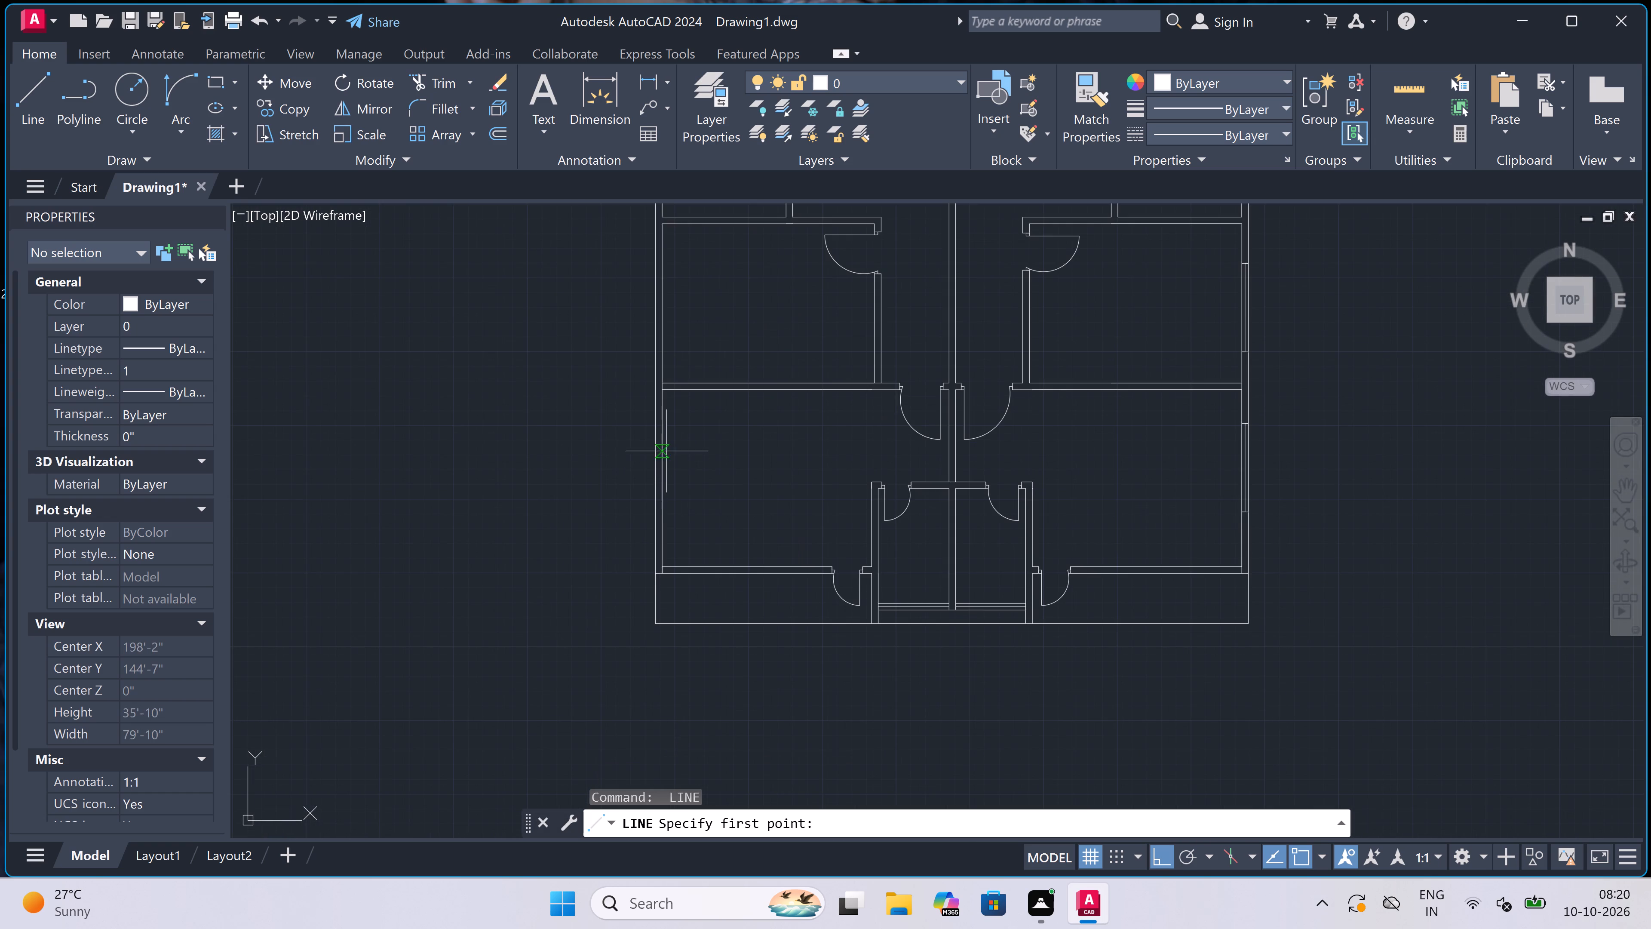
pyautogui.scroll(3, 660, 430)
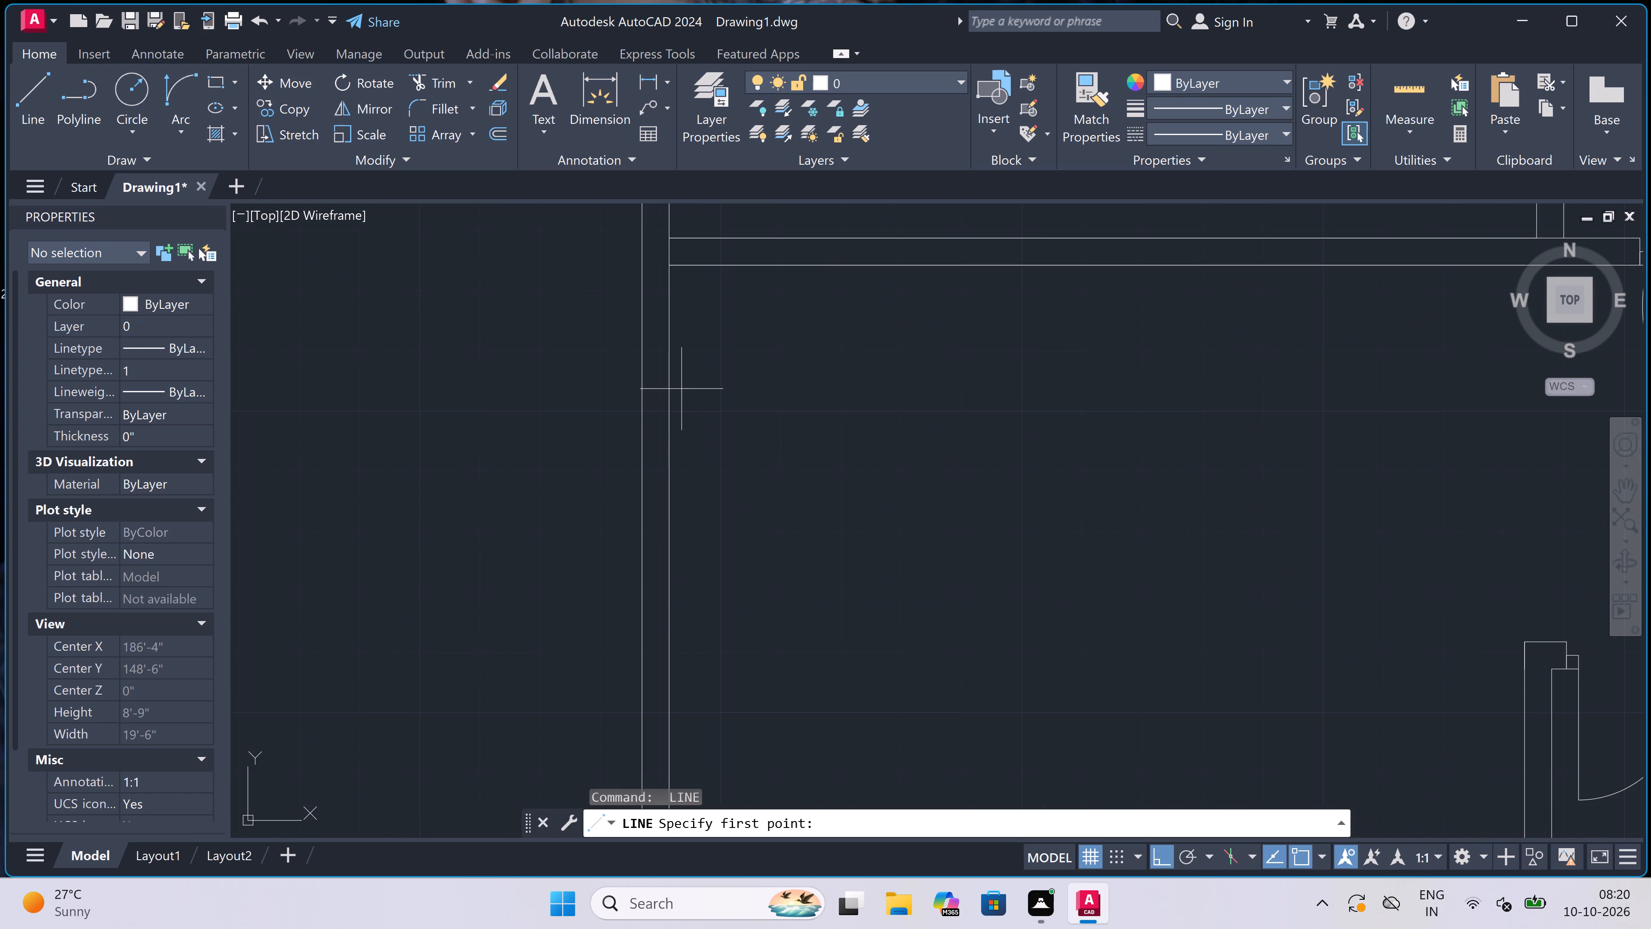
pyautogui.click(678, 390)
pyautogui.click(643, 399)
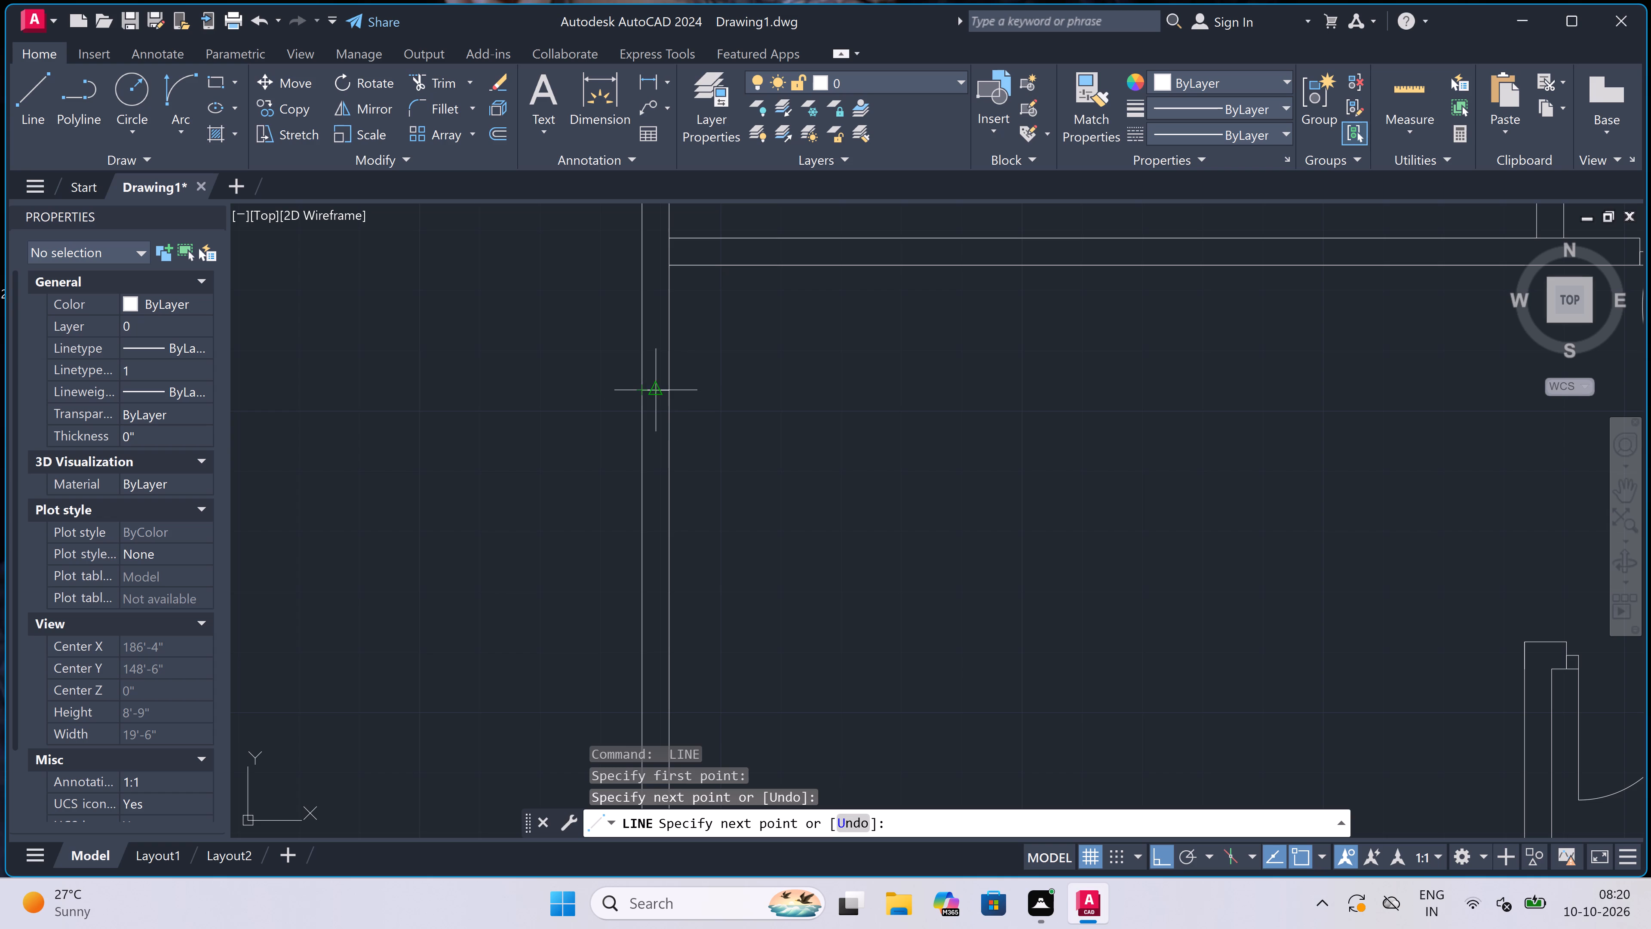
pyautogui.click(651, 395)
pyautogui.write("5'")
pyautogui.press('space')
# Close the lower-left room's window with an end line across both outer wall faces at the bottom of the 5' centre line.
pyautogui.scroll(-4, 668, 541)
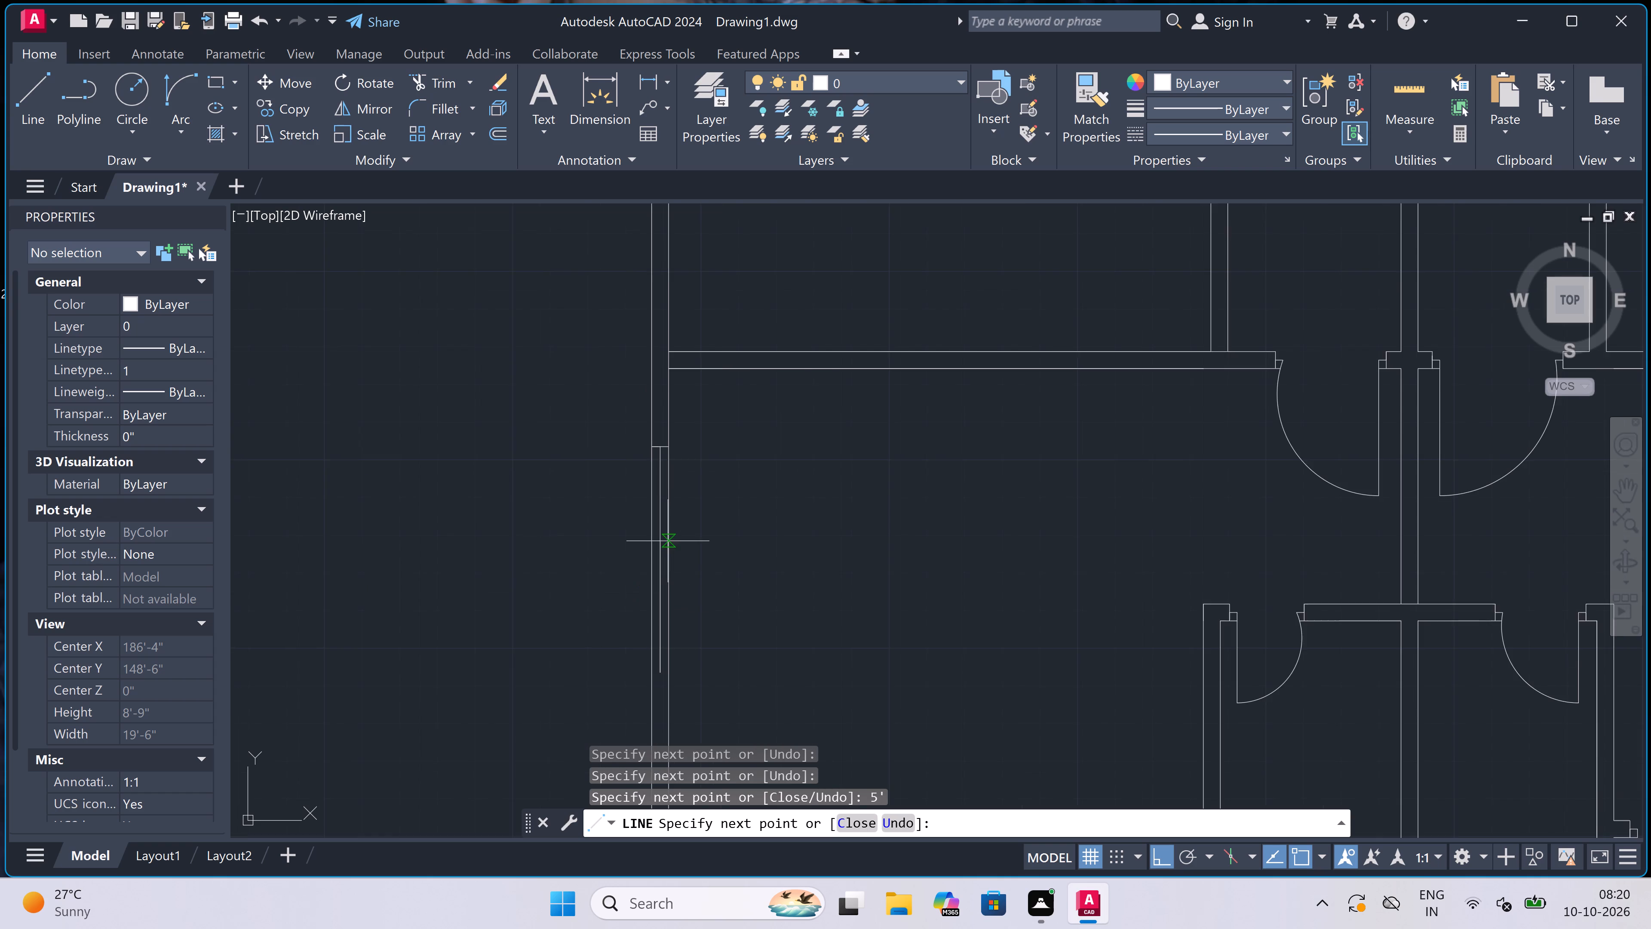
pyautogui.scroll(2, 654, 597)
pyautogui.scroll(1, 690, 605)
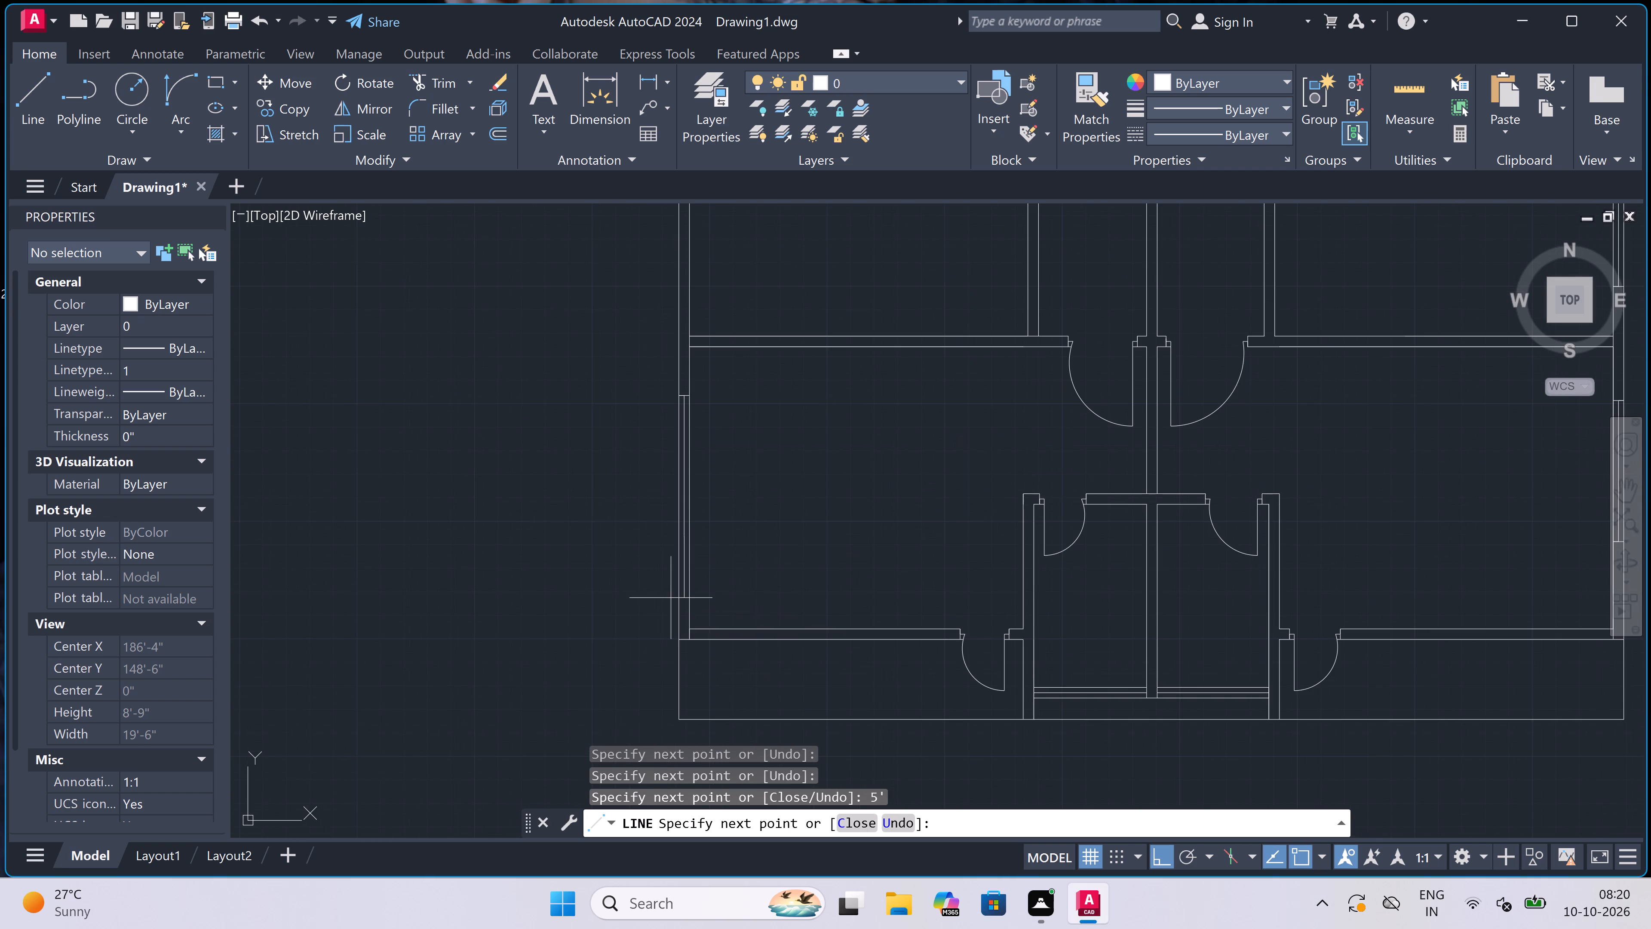
pyautogui.scroll(1, 688, 605)
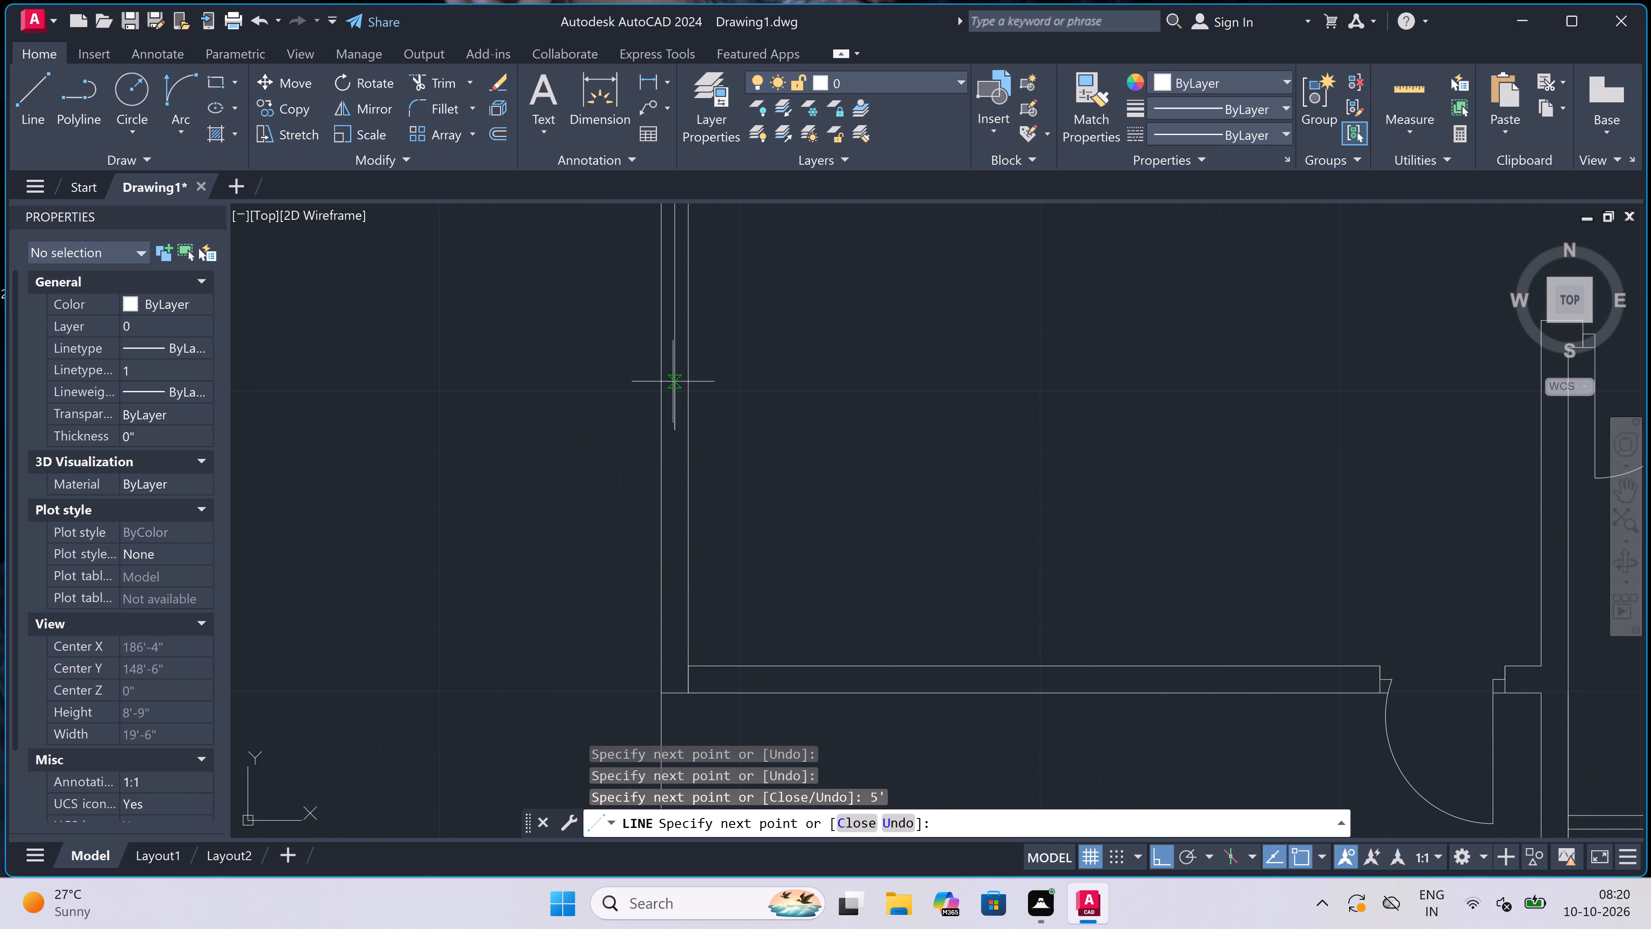
pyautogui.scroll(6, 643, 422)
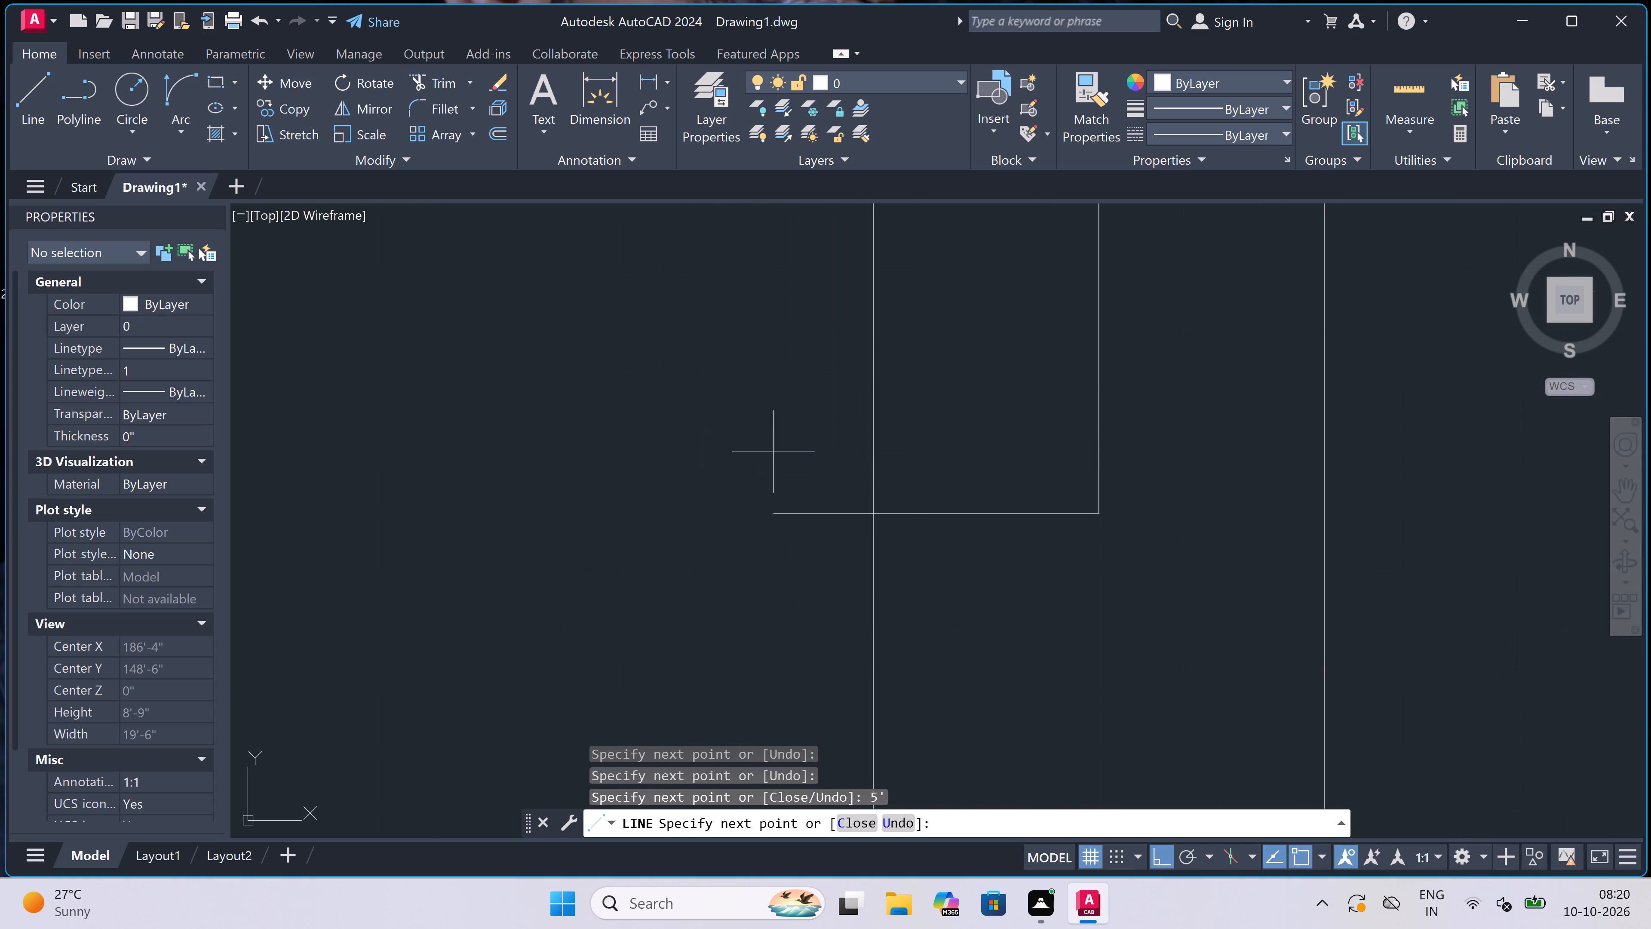
pyautogui.click(879, 519)
pyautogui.scroll(-5, 823, 551)
pyautogui.scroll(1, 896, 532)
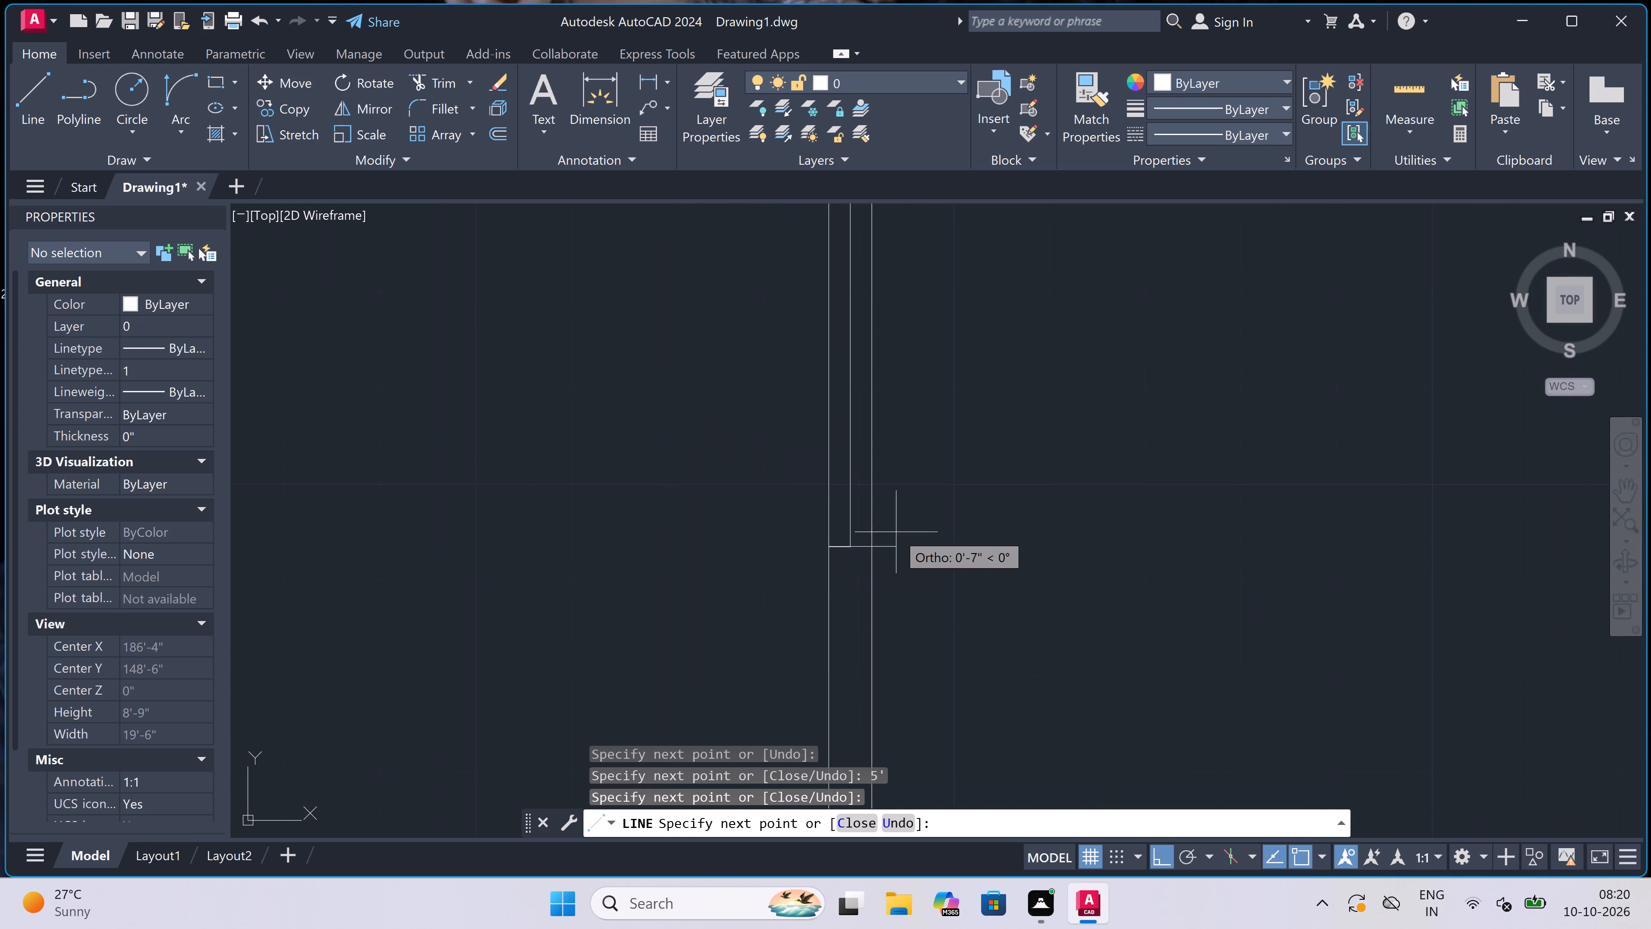
pyautogui.scroll(1, 896, 532)
pyautogui.scroll(2, 823, 575)
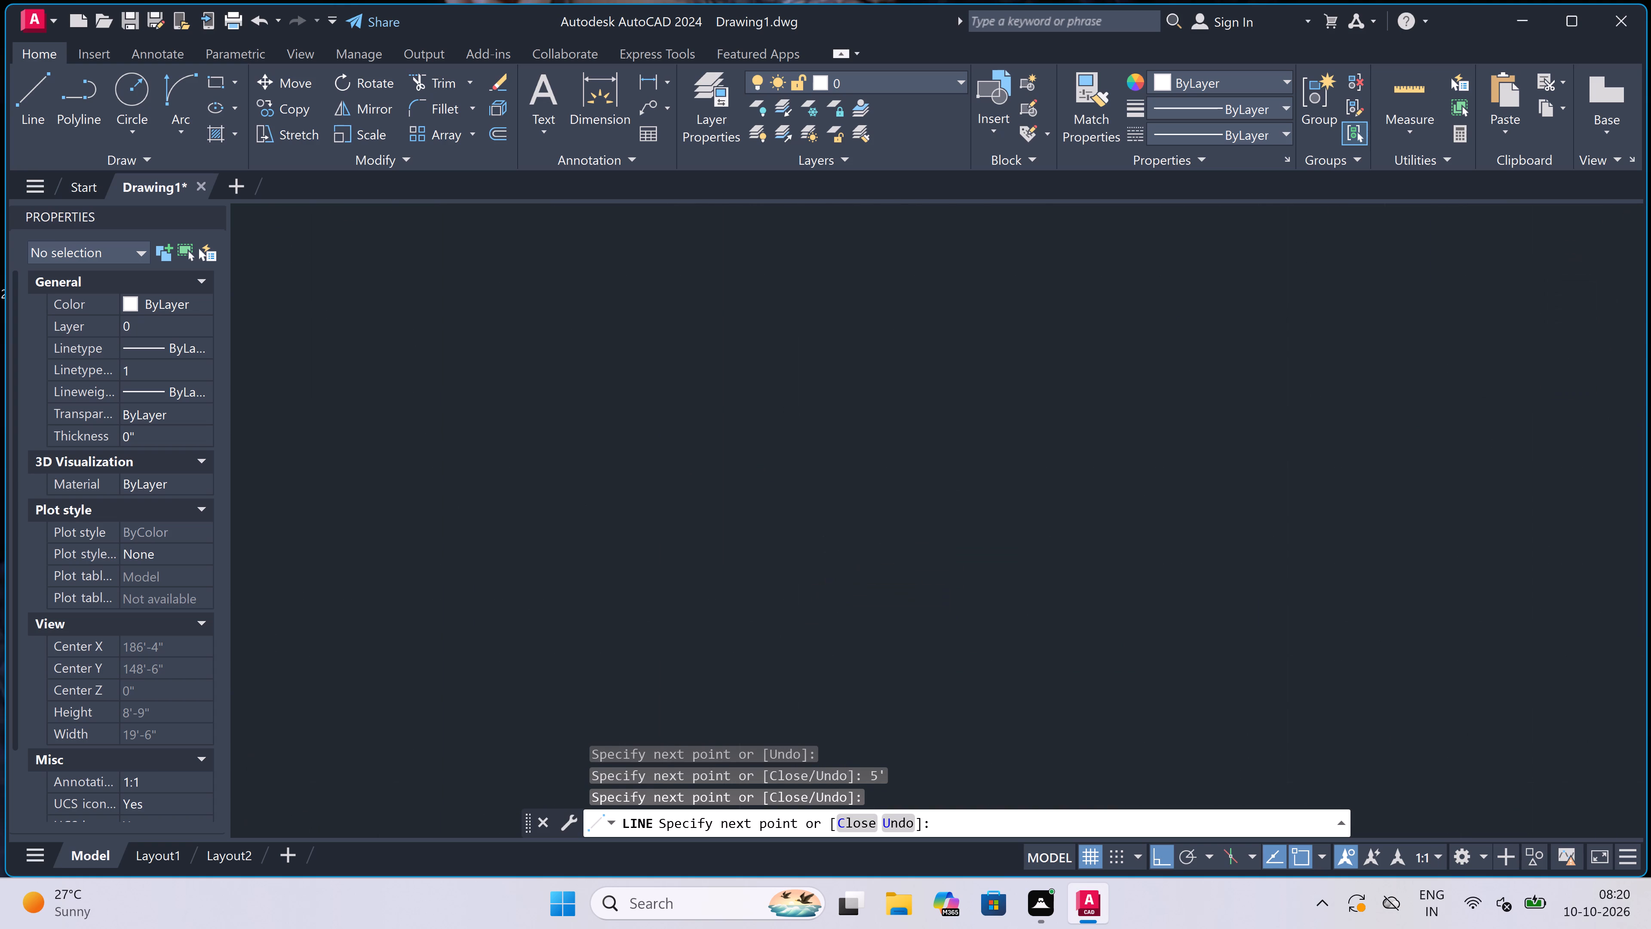
pyautogui.doubleClick(851, 561)
pyautogui.press('Escape')
# In the left-hand room directly above, draw a line across the outer wall and a 5' centre line down from its midpoint.
pyautogui.scroll(-4, 813, 606)
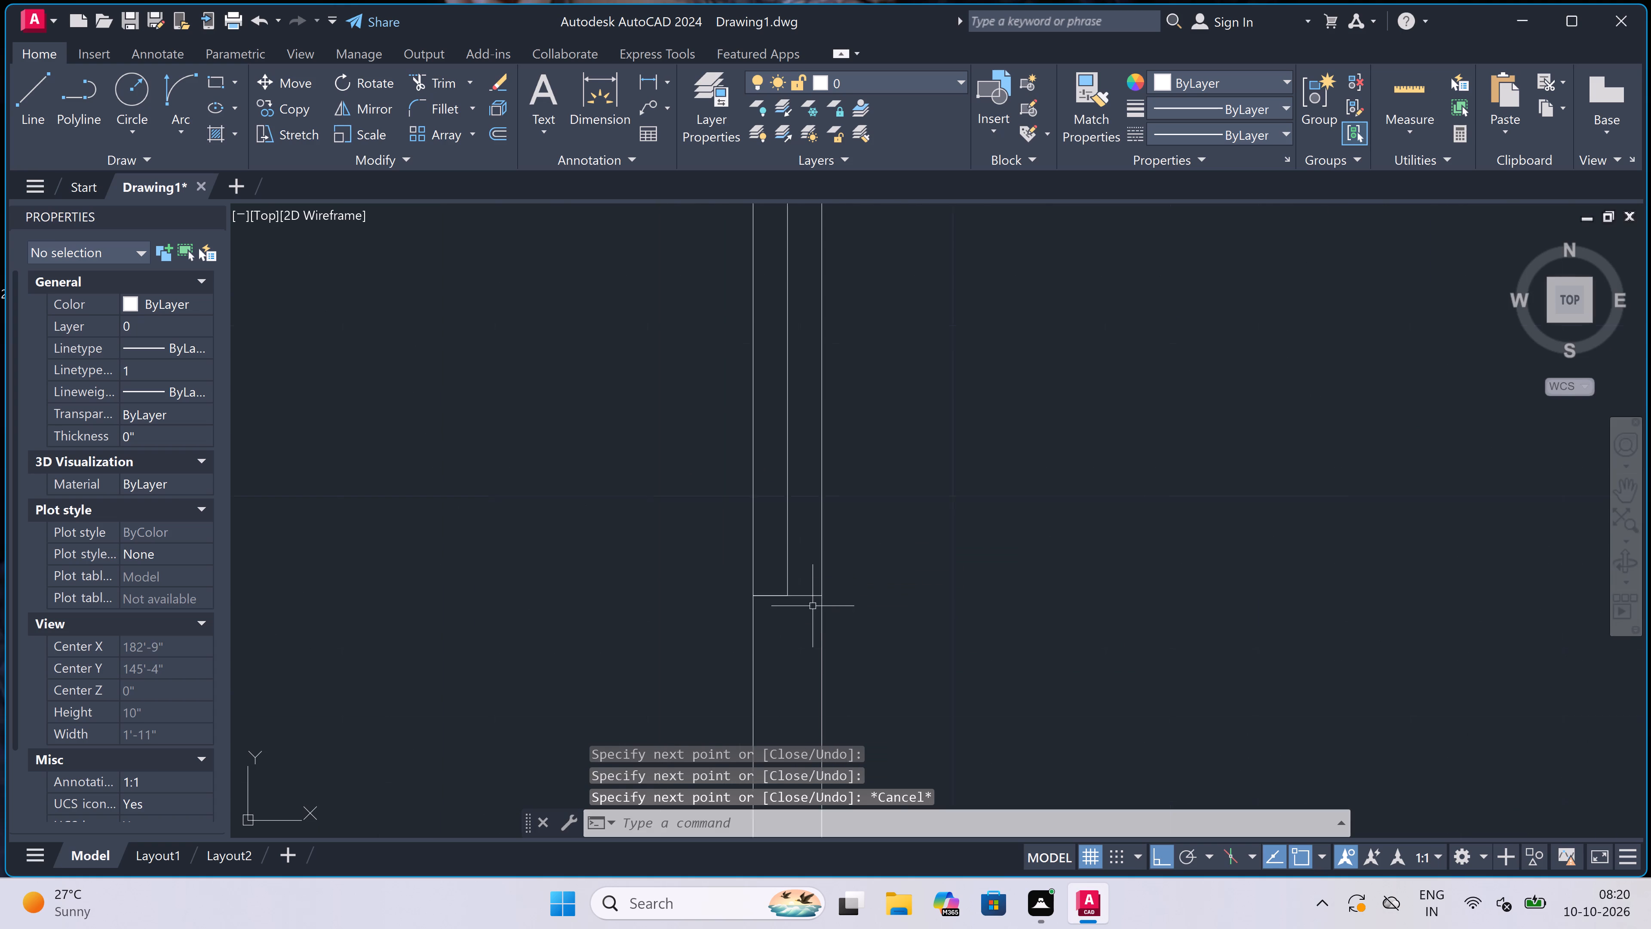
pyautogui.scroll(-4, 813, 606)
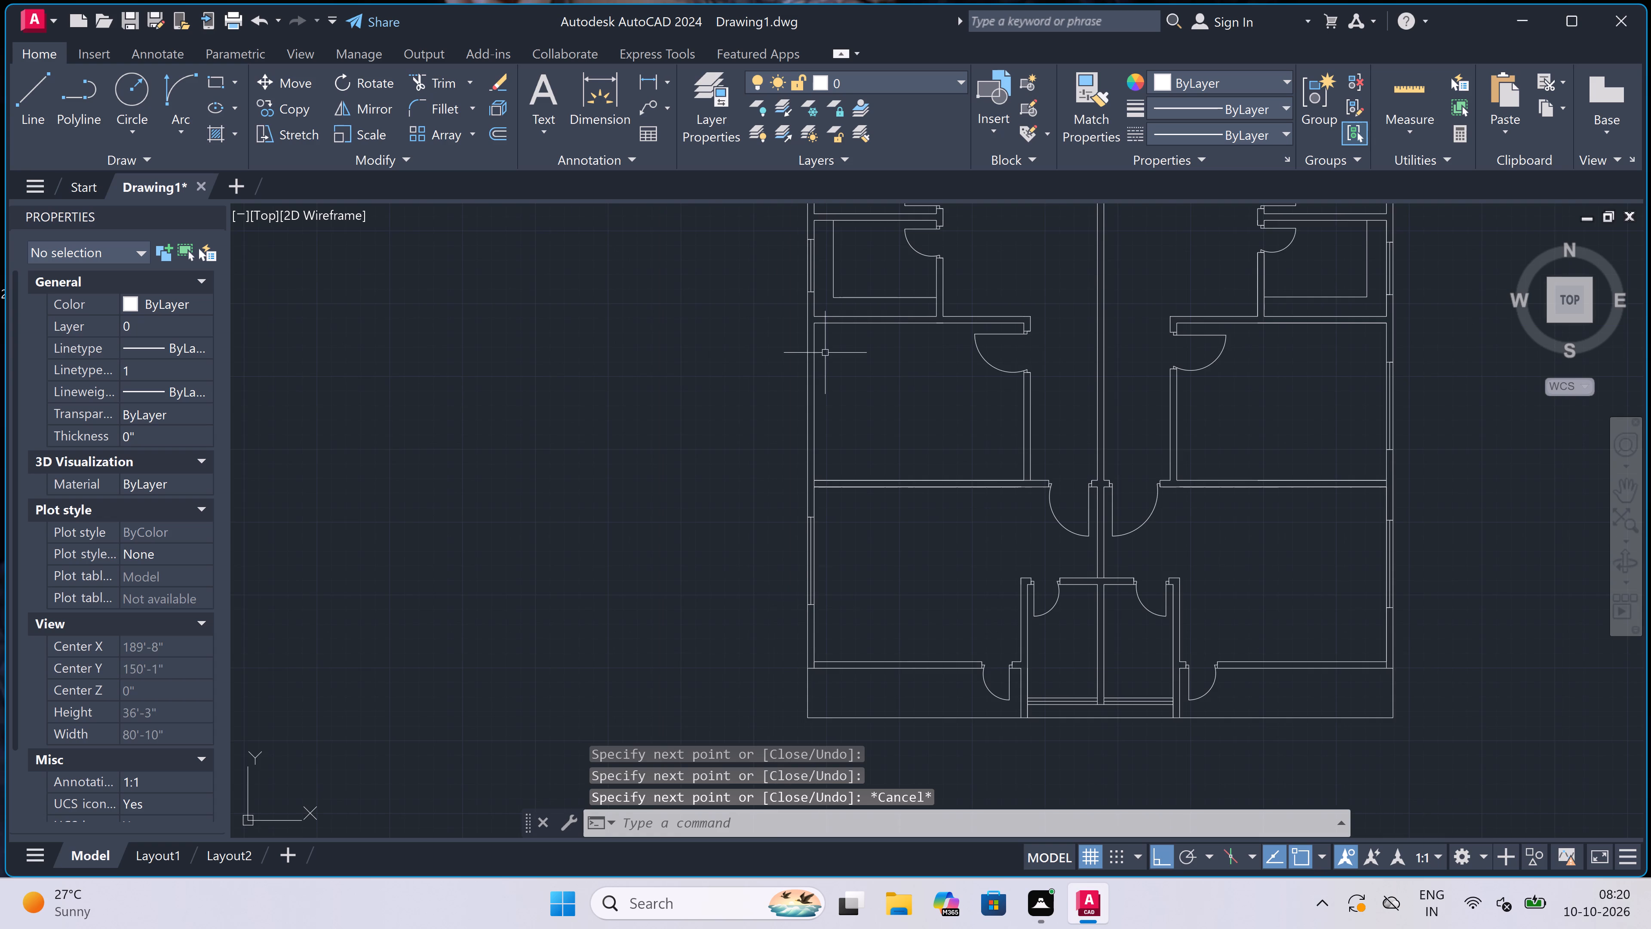
pyautogui.press('space')
pyautogui.scroll(3, 814, 343)
pyautogui.doubleClick(806, 362)
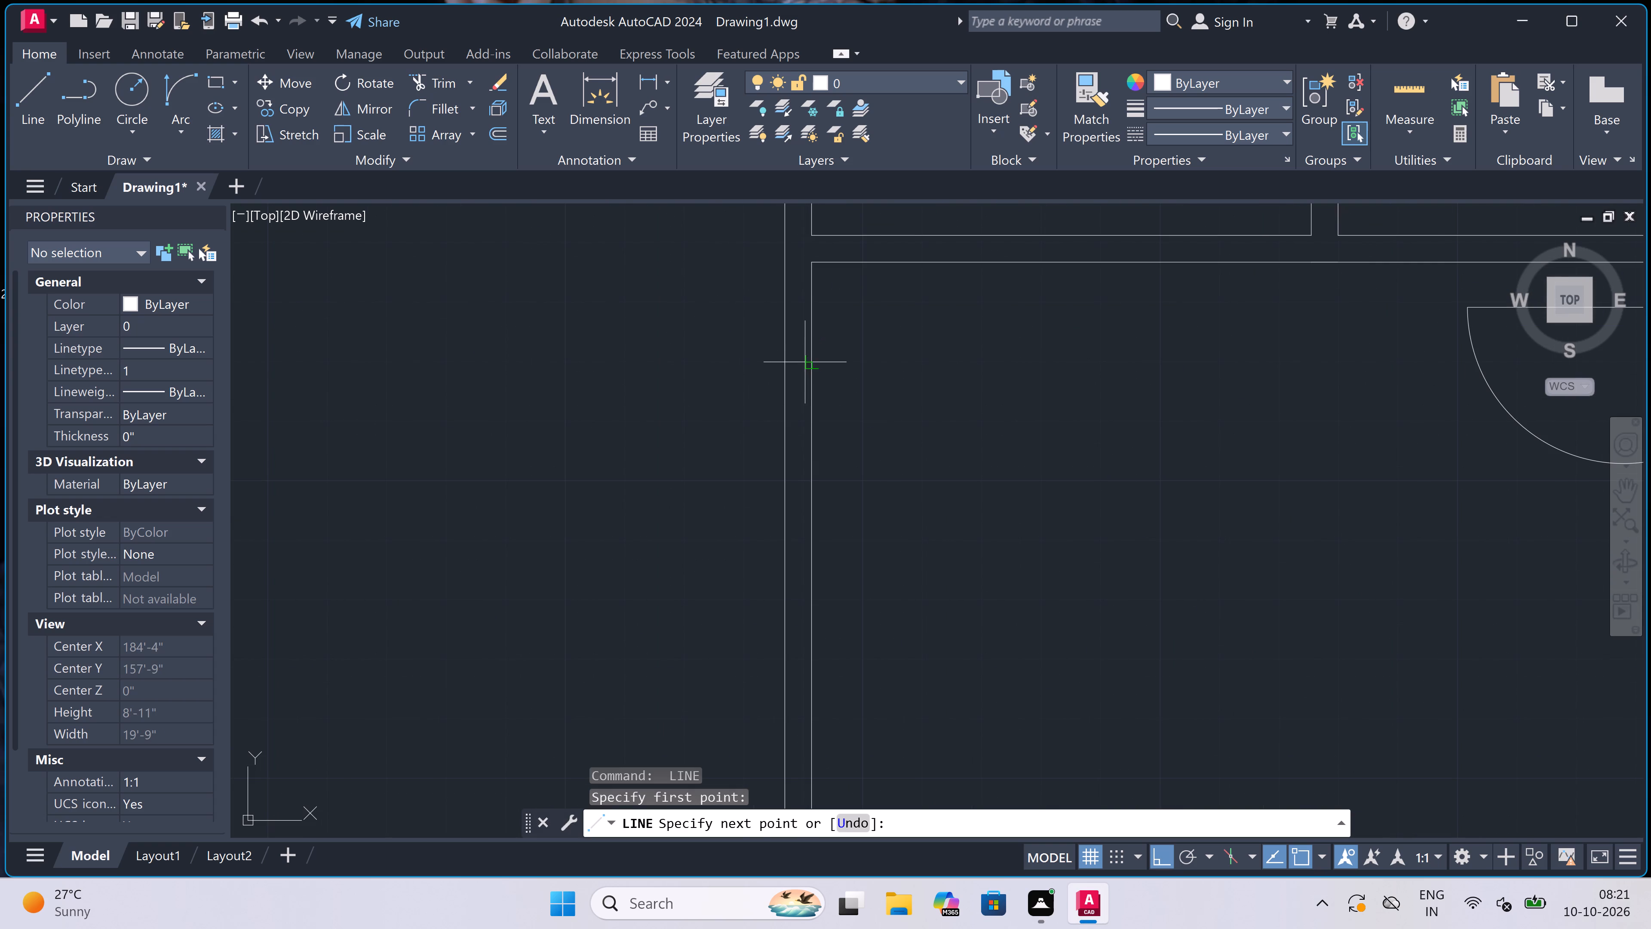
pyautogui.click(788, 364)
pyautogui.scroll(3, 788, 364)
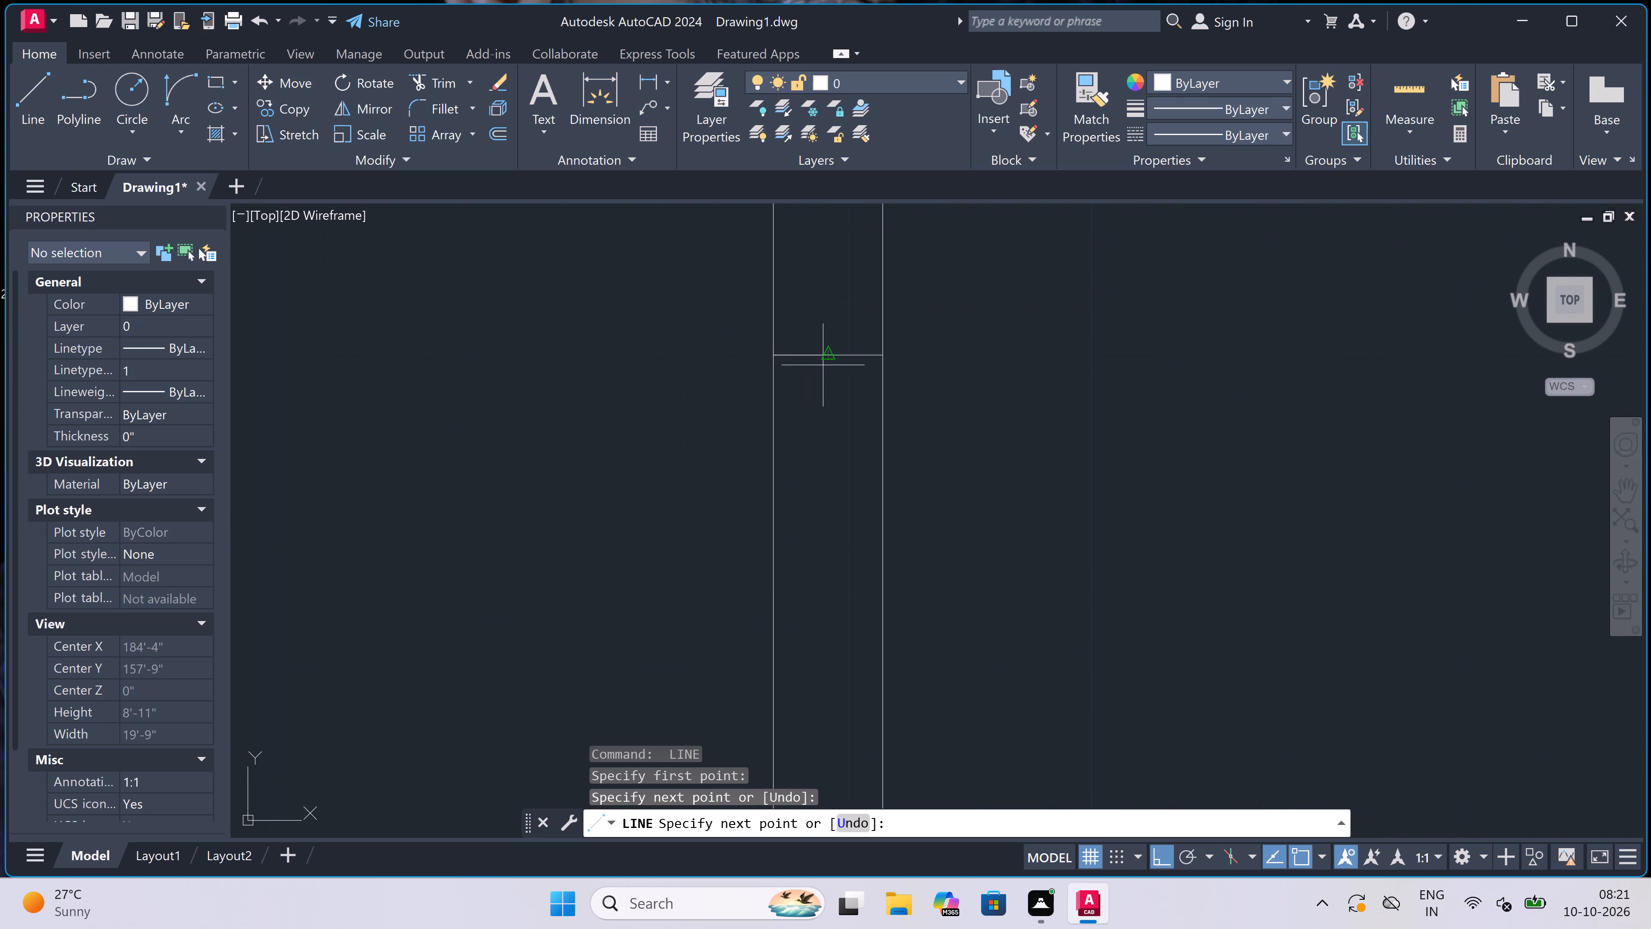
pyautogui.click(830, 361)
pyautogui.write("5'")
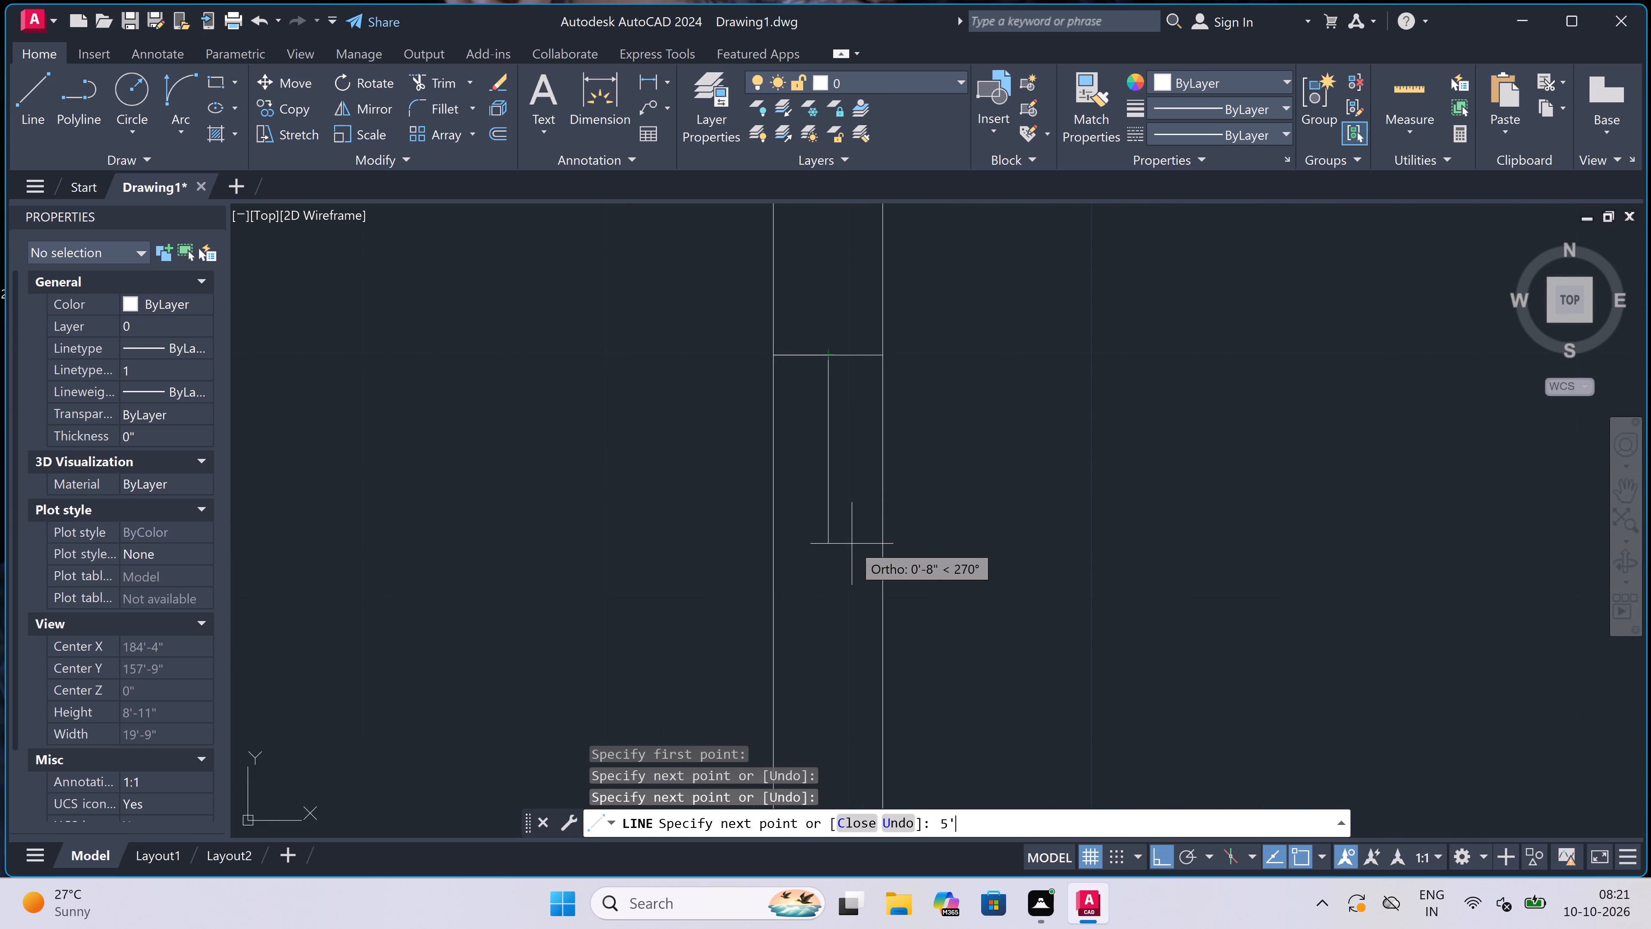
pyautogui.press('space')
# Close this left-hand window with a lower end line across the full outer wall thickness at the 5' centre line's bottom.
pyautogui.scroll(-7, 853, 535)
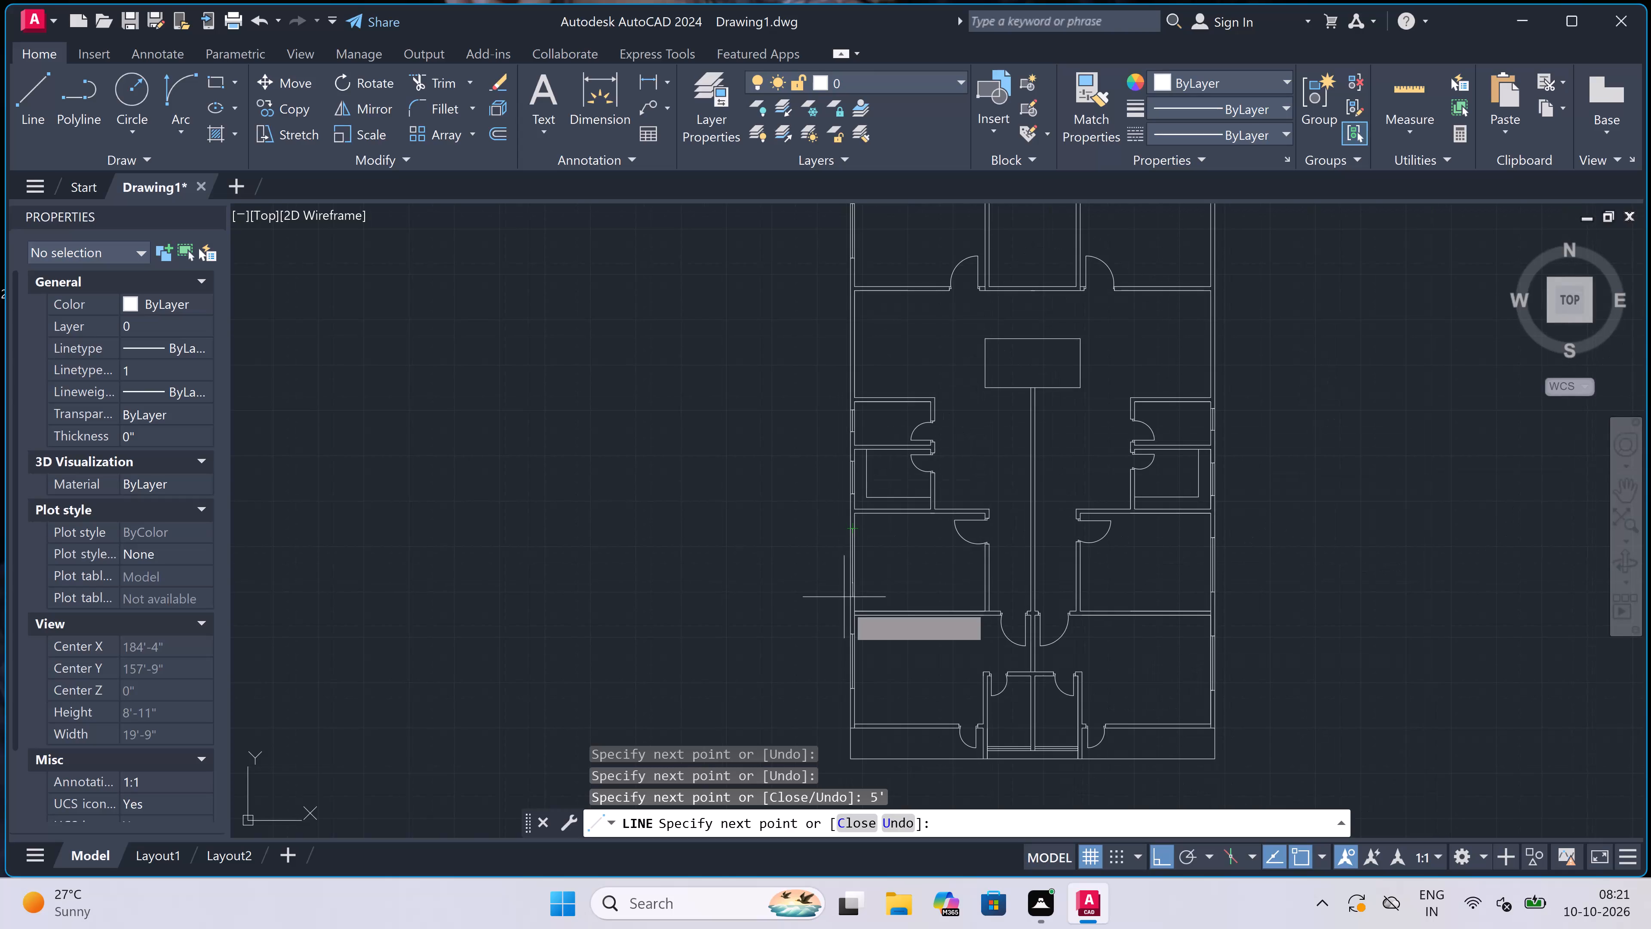
pyautogui.scroll(3, 844, 626)
pyautogui.scroll(3, 871, 477)
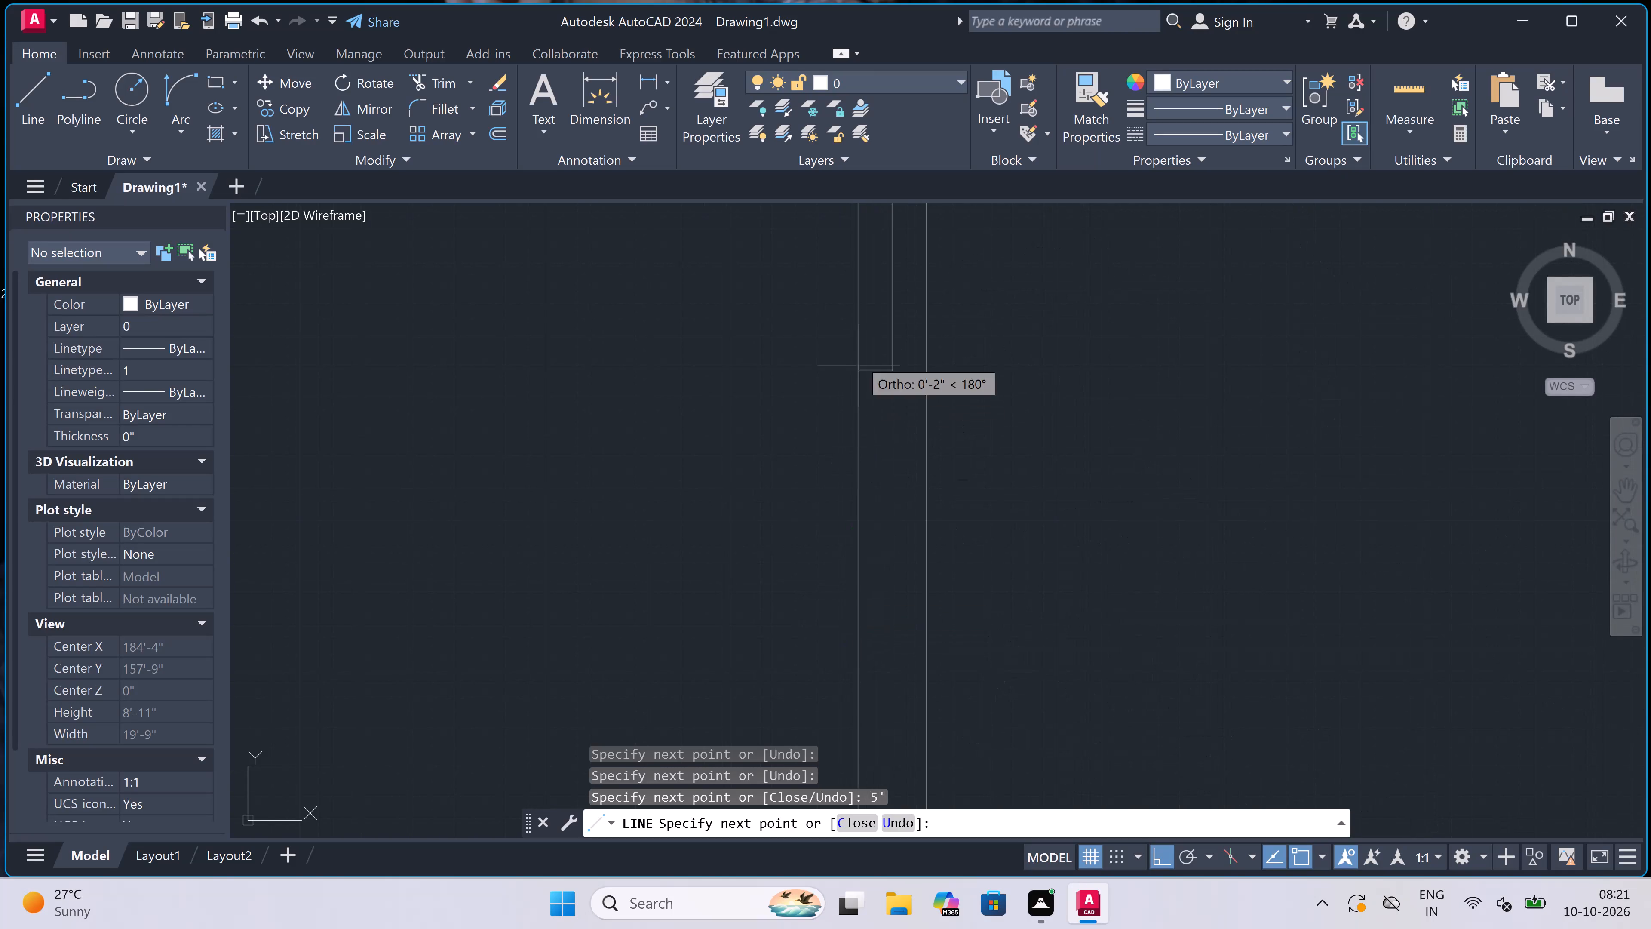
pyautogui.doubleClick(855, 369)
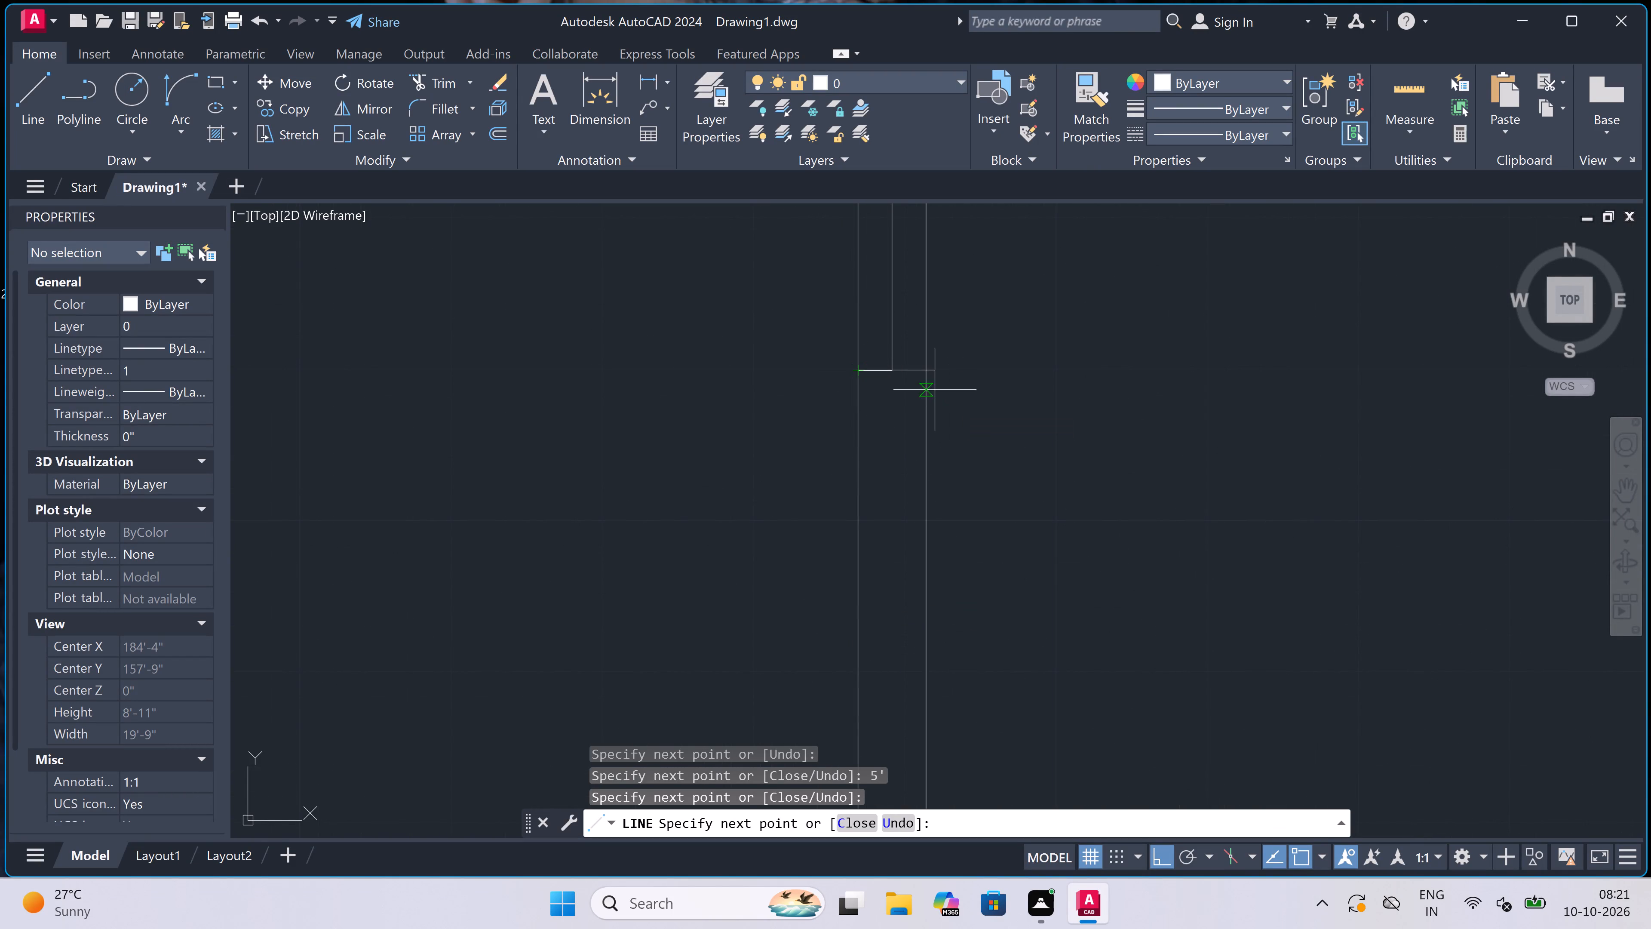
pyautogui.click(923, 369)
pyautogui.press('Escape')
# In the top-right room, draw a window end line across the right outer wall and a 5' centre line down from its midpoint.
pyautogui.scroll(-5, 759, 478)
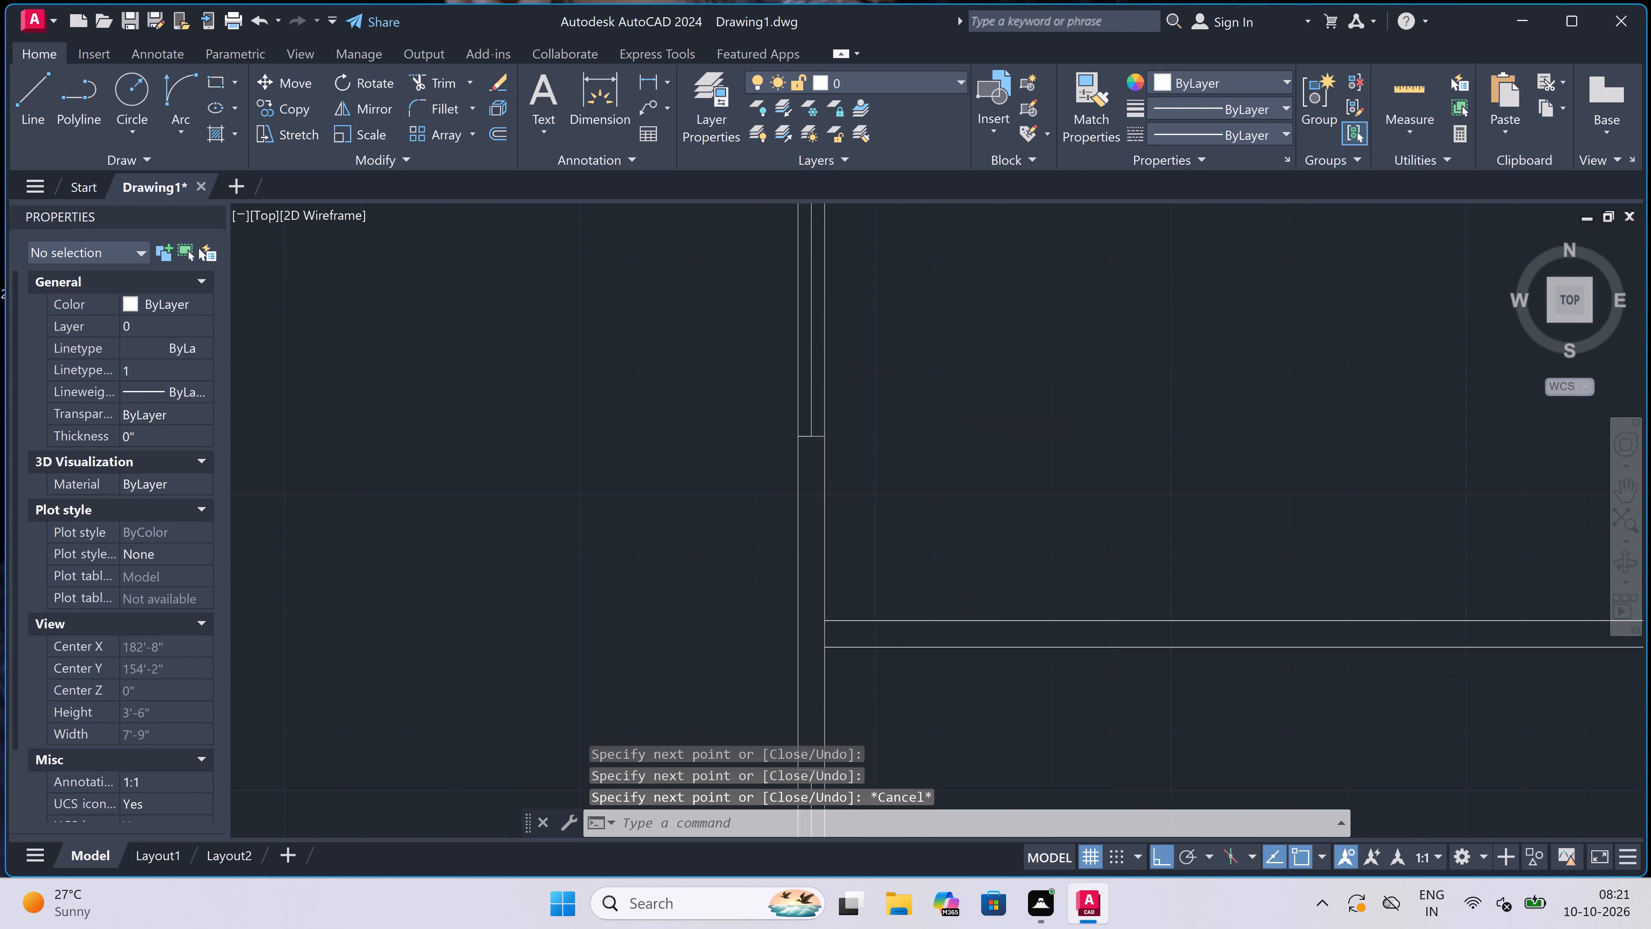
pyautogui.scroll(-2, 759, 478)
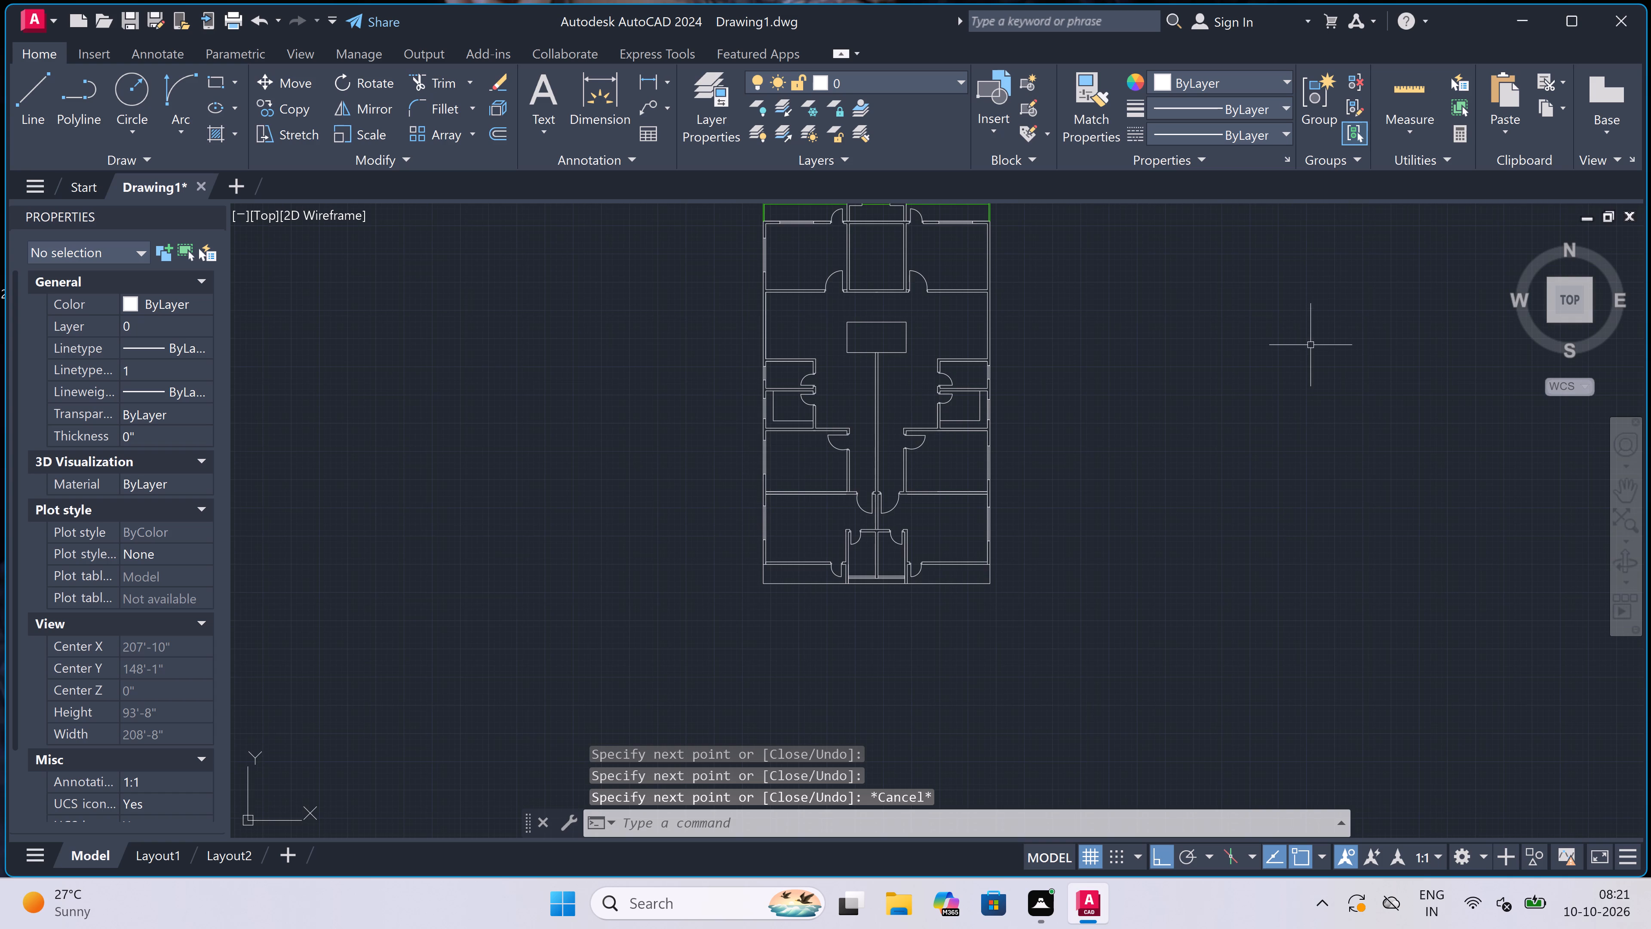
pyautogui.scroll(-2, 839, 552)
pyautogui.scroll(4, 811, 437)
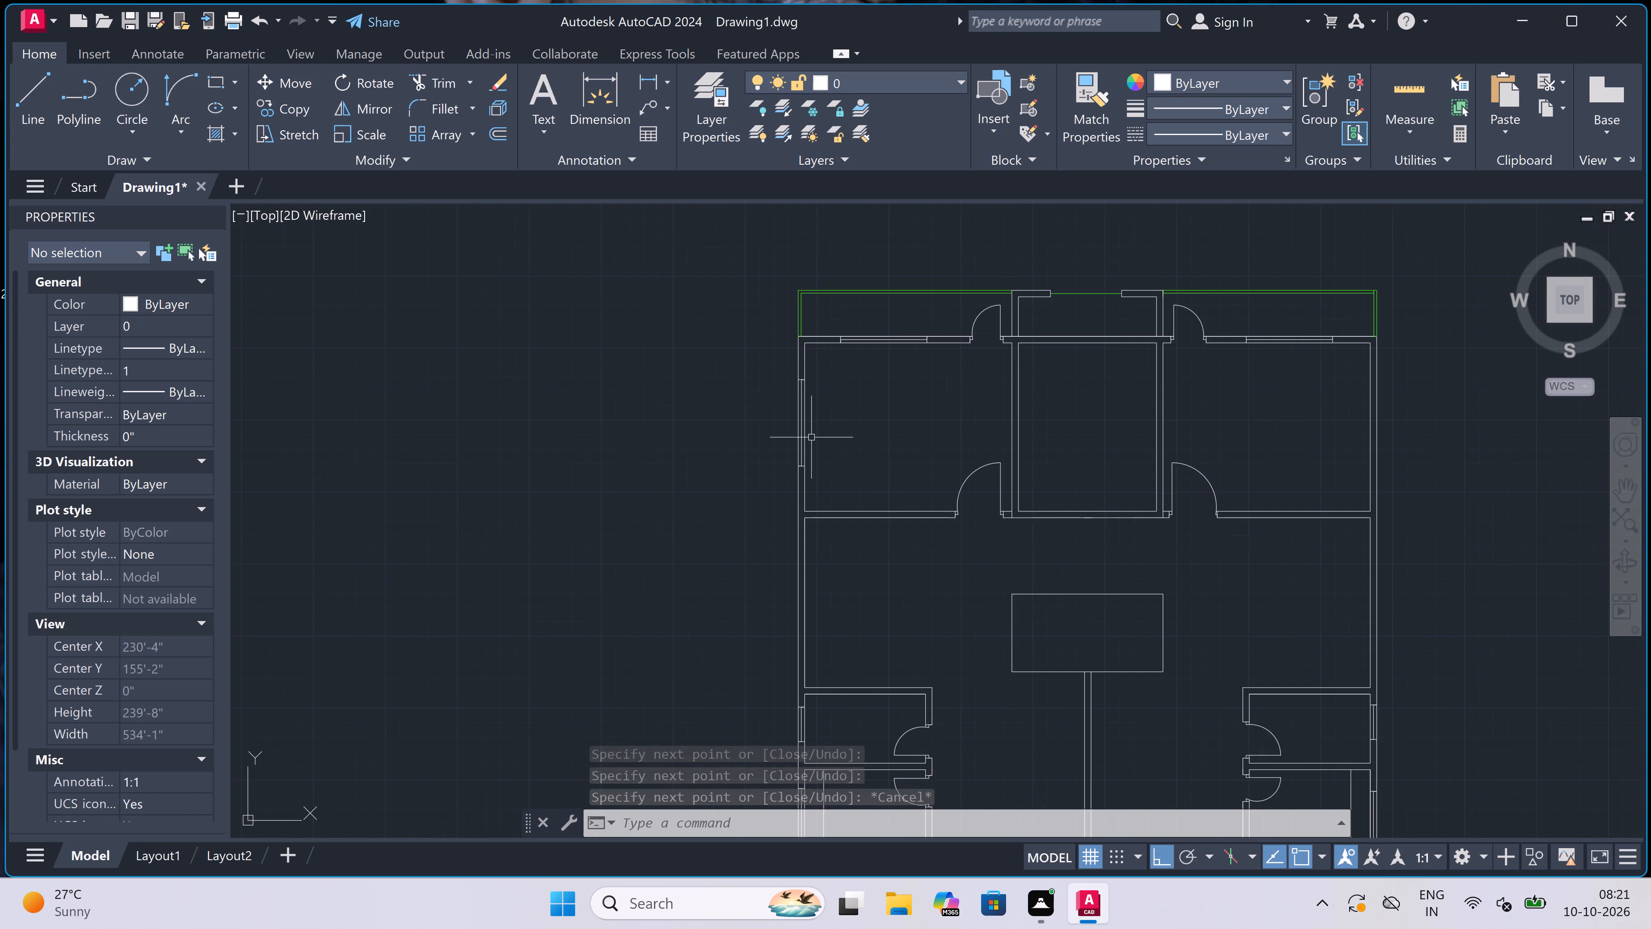
pyautogui.scroll(-1, 807, 390)
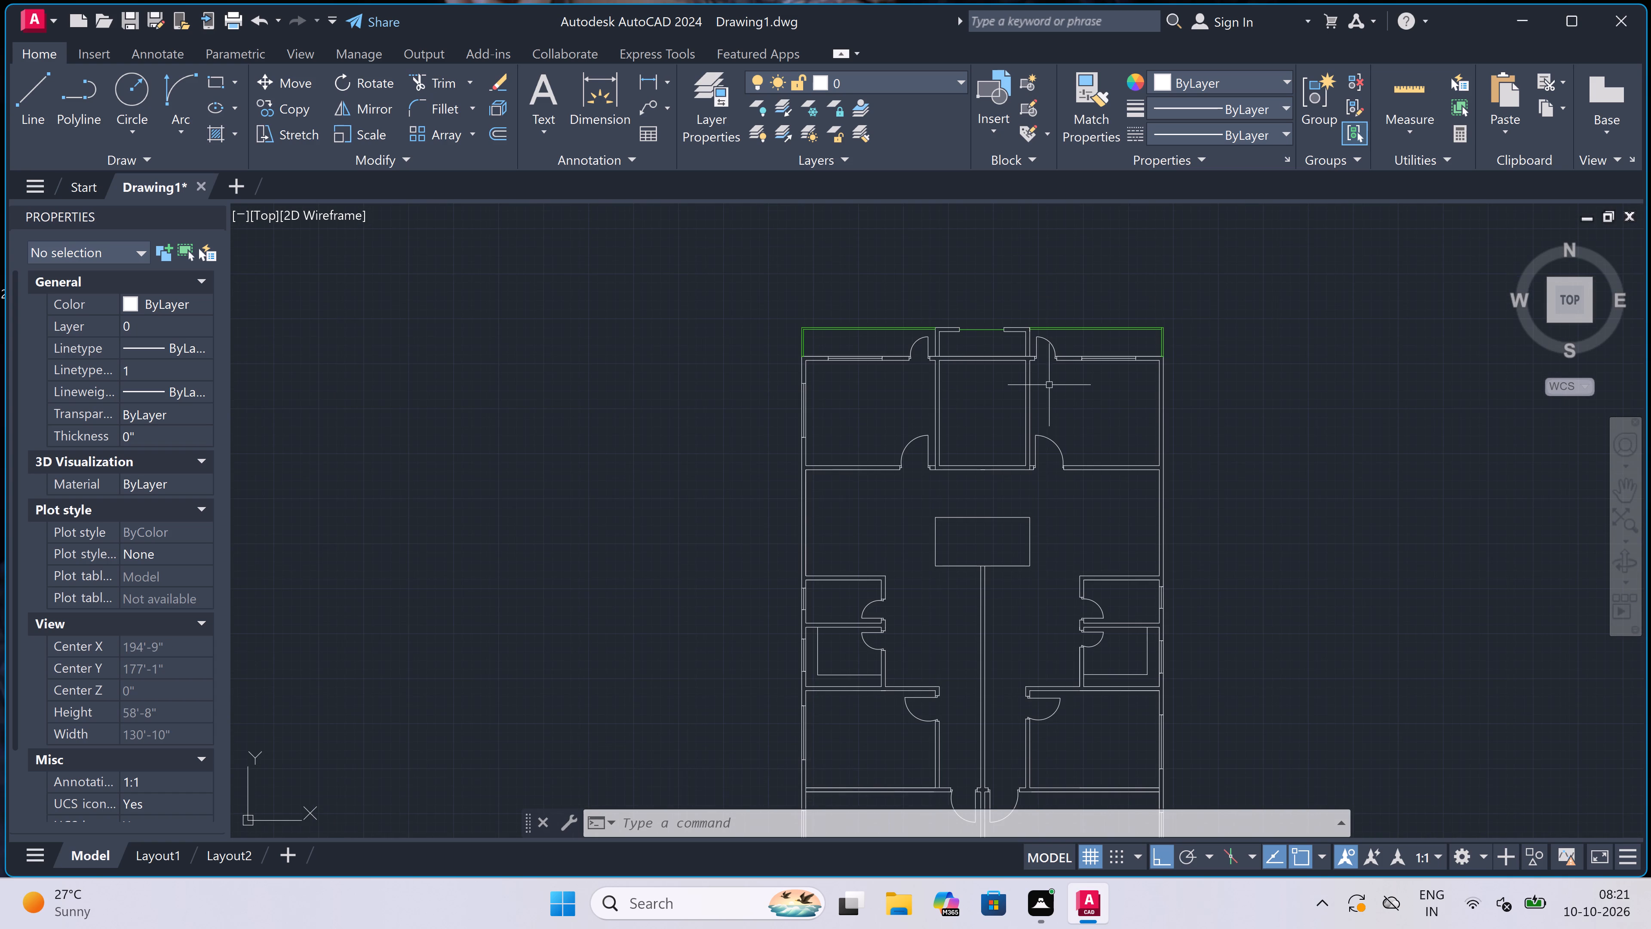
pyautogui.scroll(3, 1194, 383)
pyautogui.press('space')
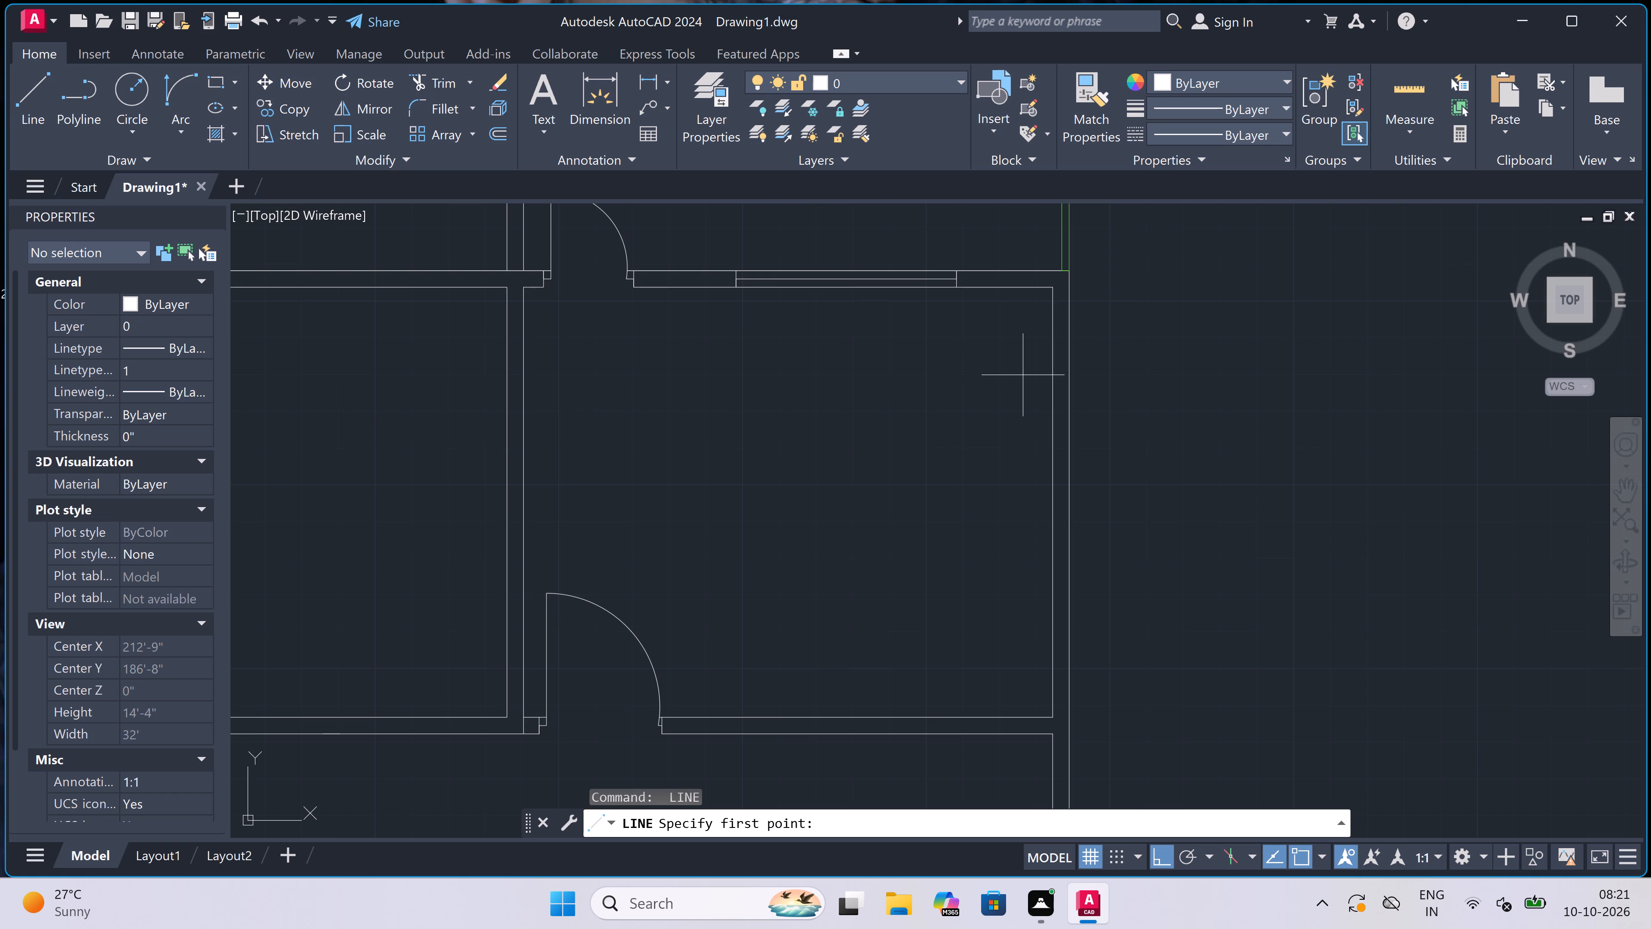
pyautogui.click(1051, 378)
pyautogui.scroll(3, 1053, 378)
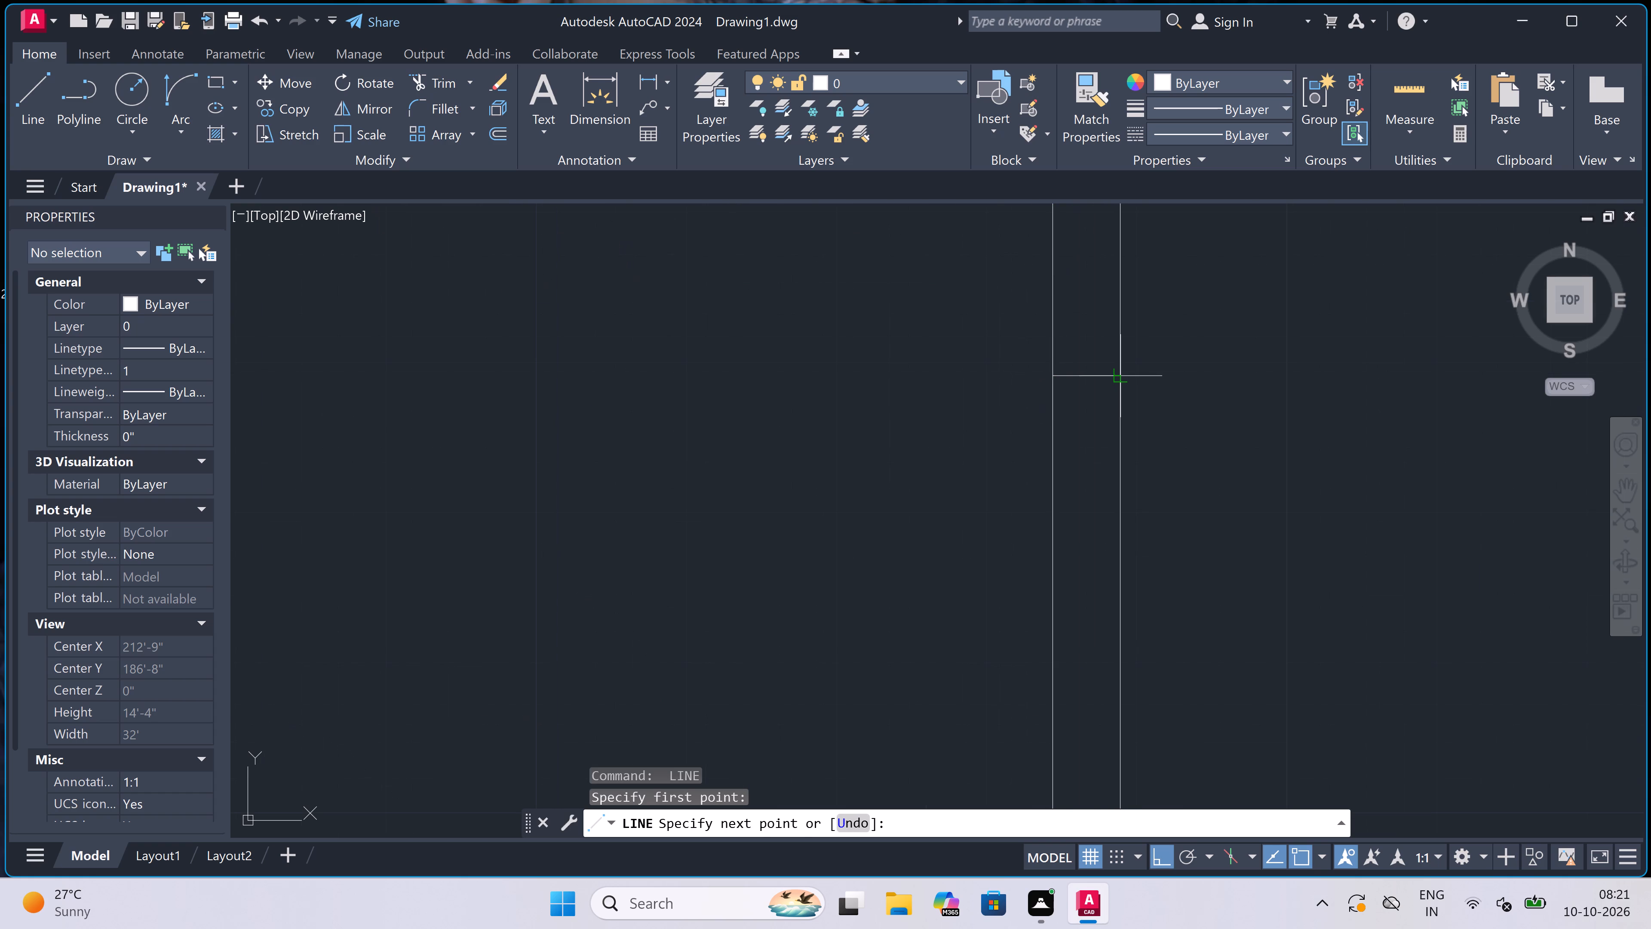
pyautogui.click(1117, 372)
pyautogui.click(1087, 377)
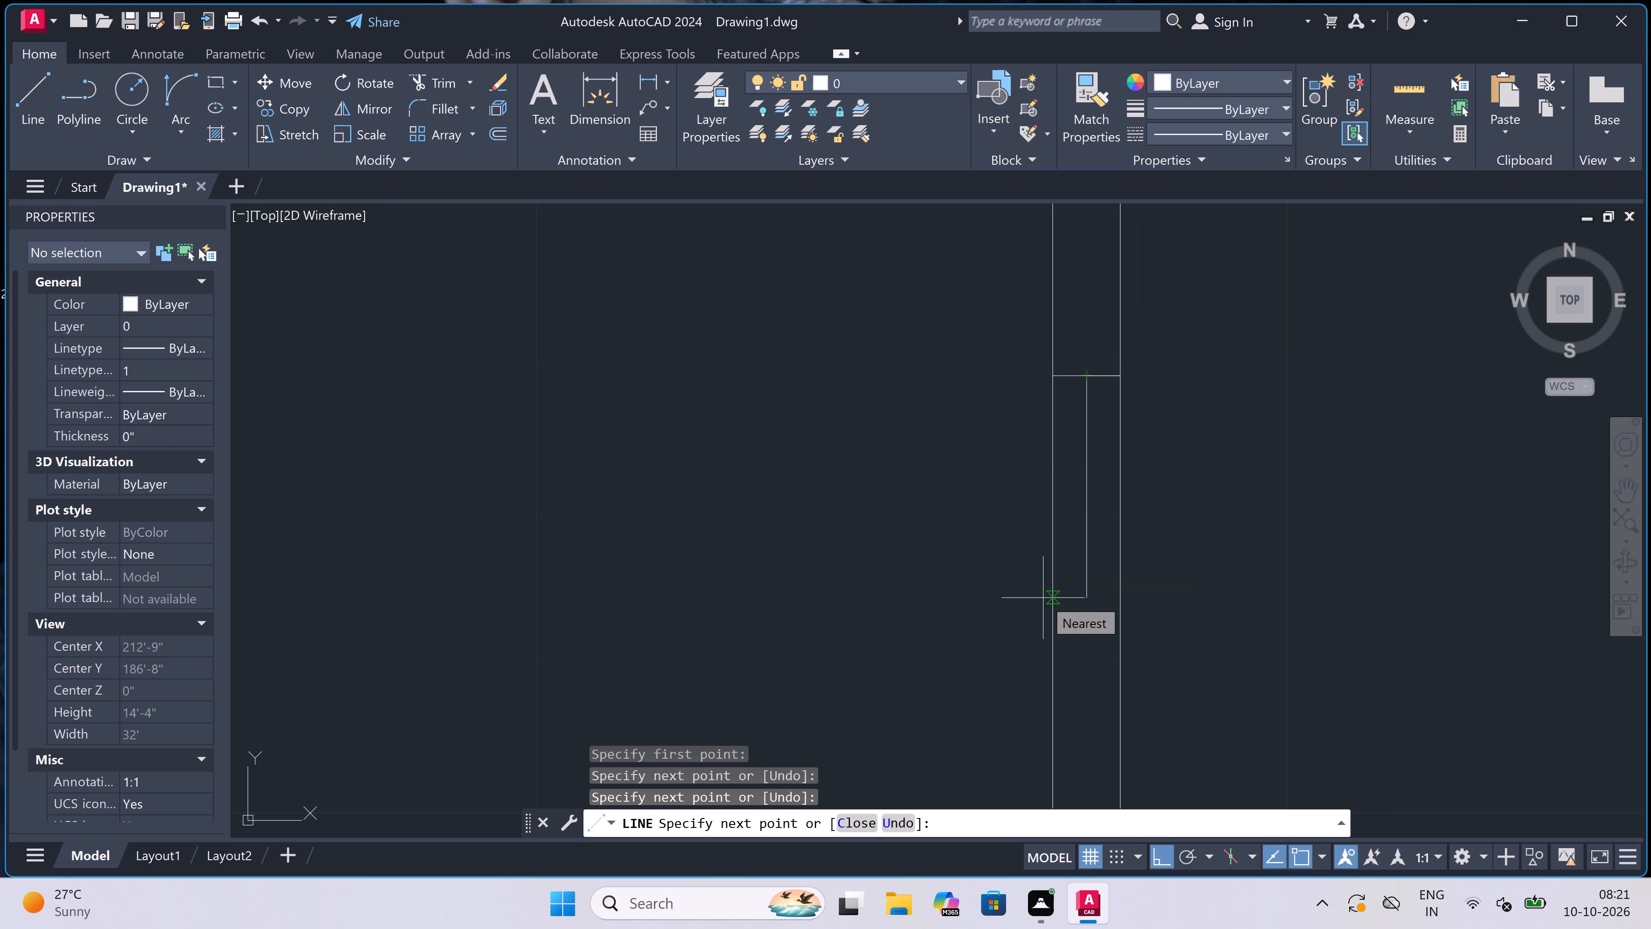
pyautogui.write("5'")
pyautogui.press('space')
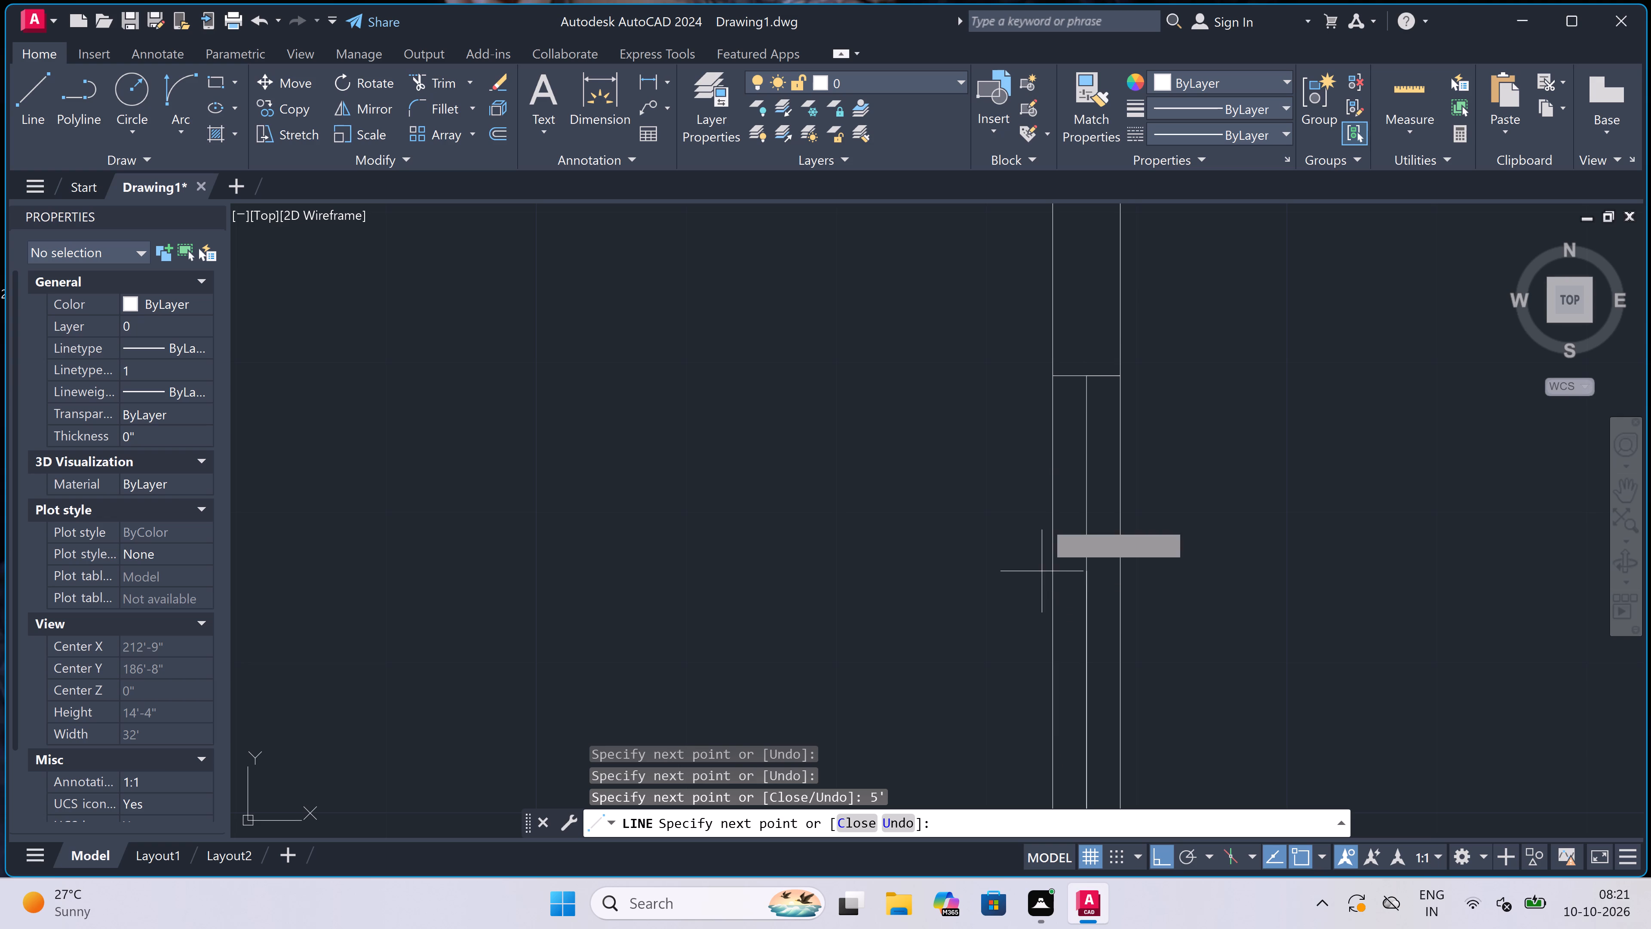
# Close the top-right room's window with a straight lower end line across both outer wall faces at the 5' centre line's bottom.
pyautogui.scroll(-5, 1017, 445)
pyautogui.scroll(3, 1018, 531)
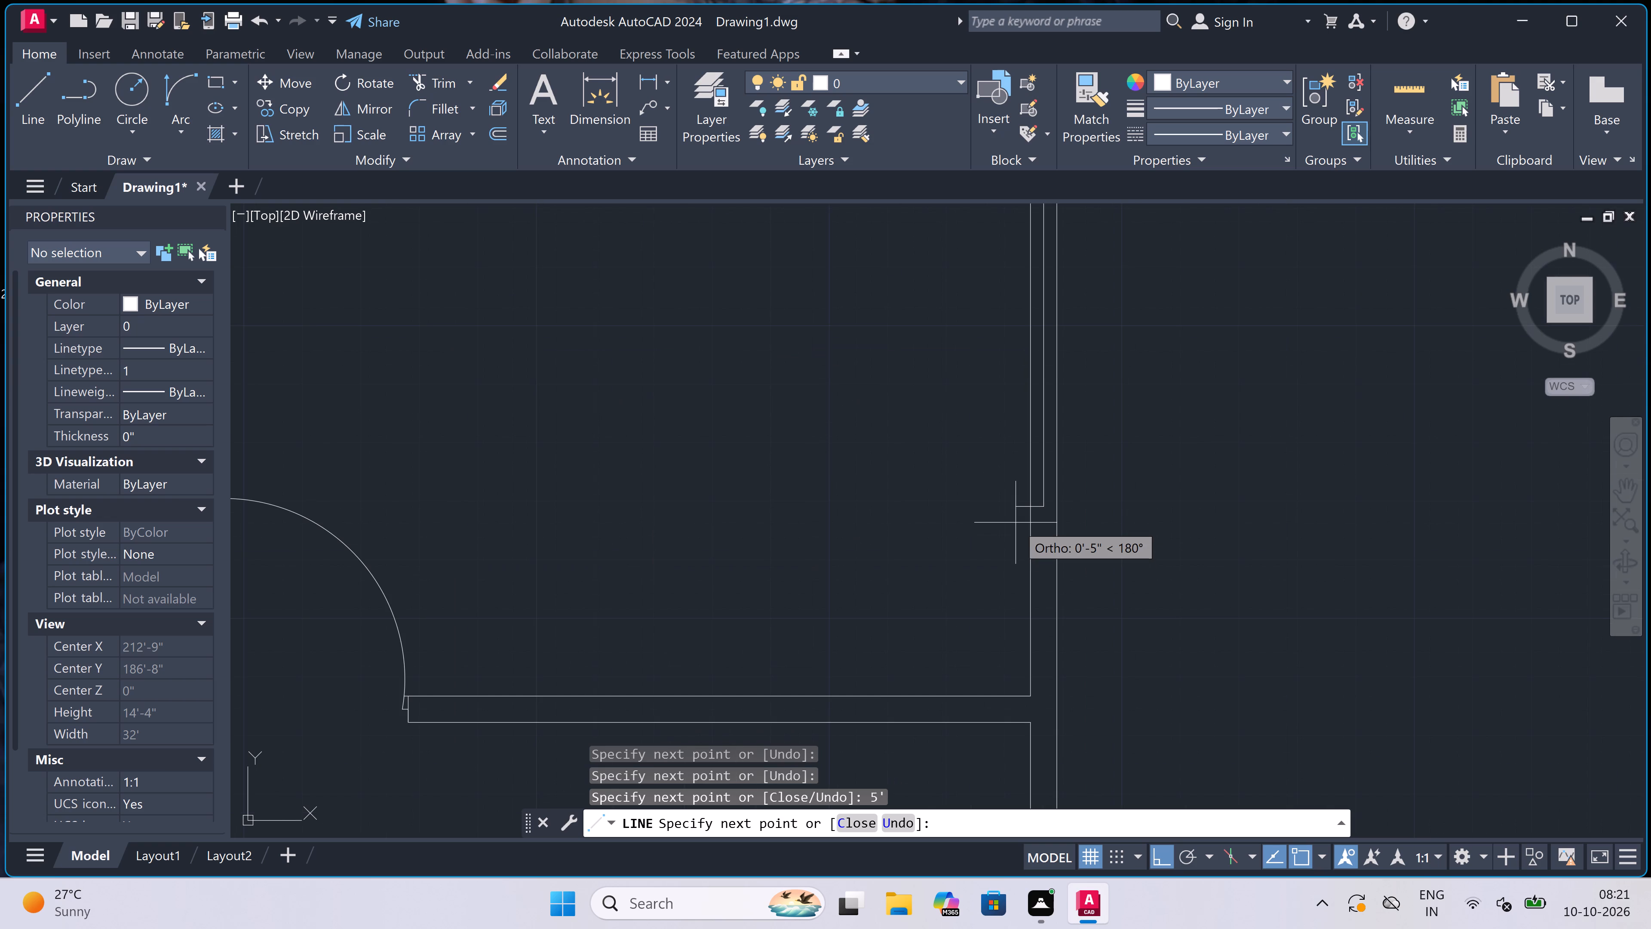
pyautogui.scroll(3, 1026, 515)
pyautogui.click(1042, 491)
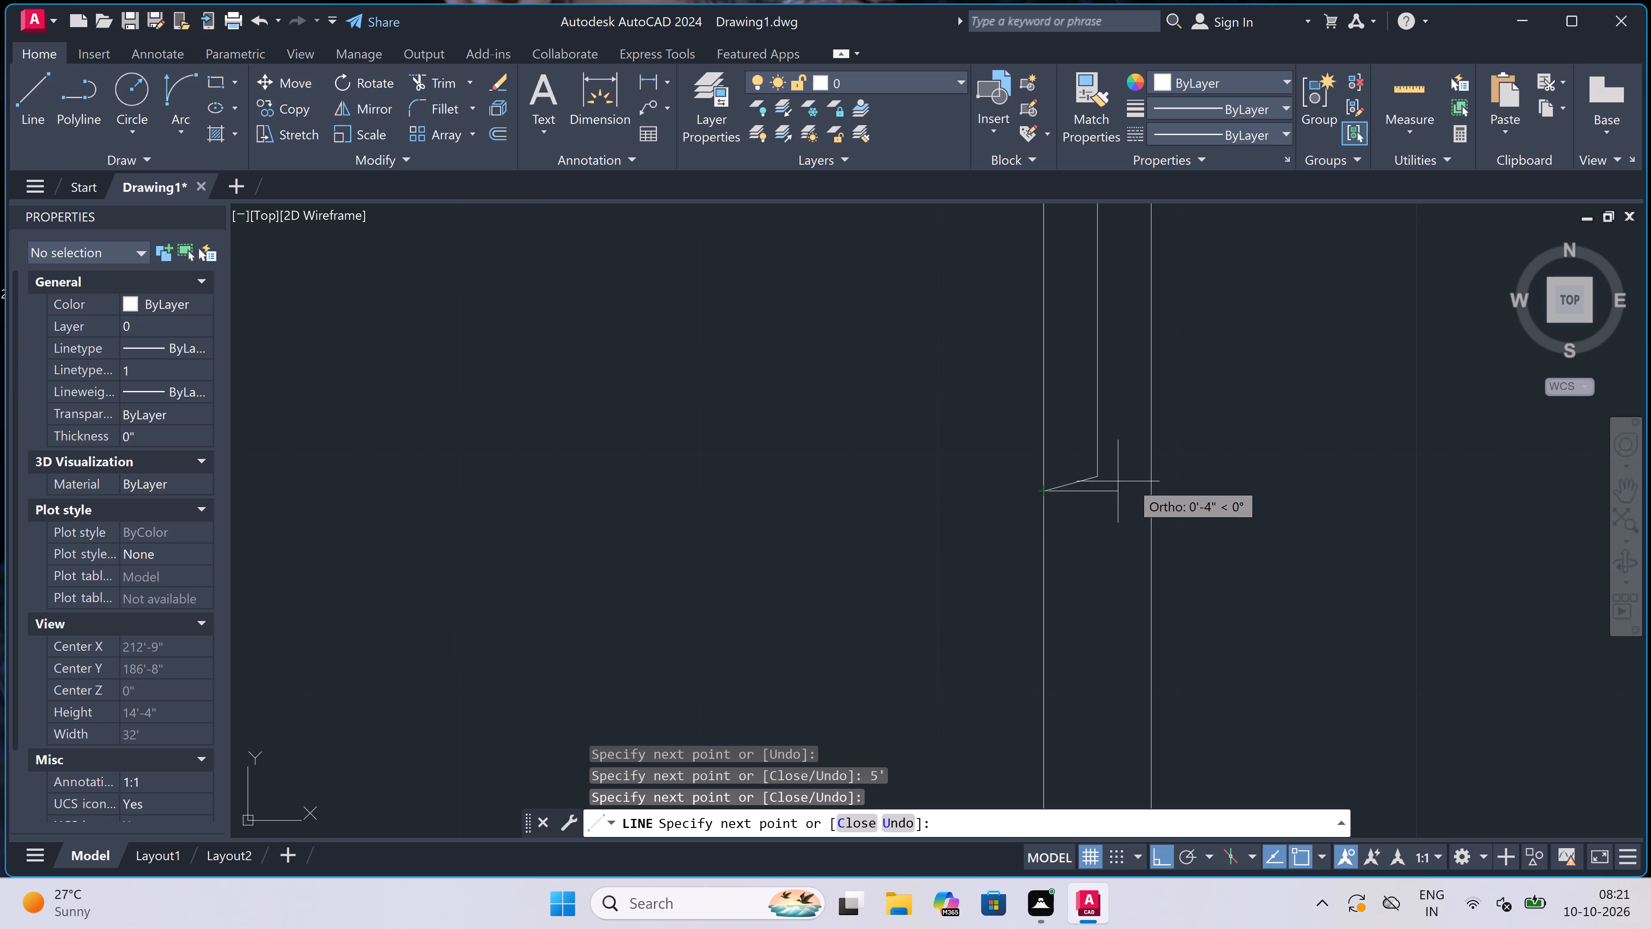
pyautogui.hotkey('ctrl', 'z')
pyautogui.scroll(3, 1129, 459)
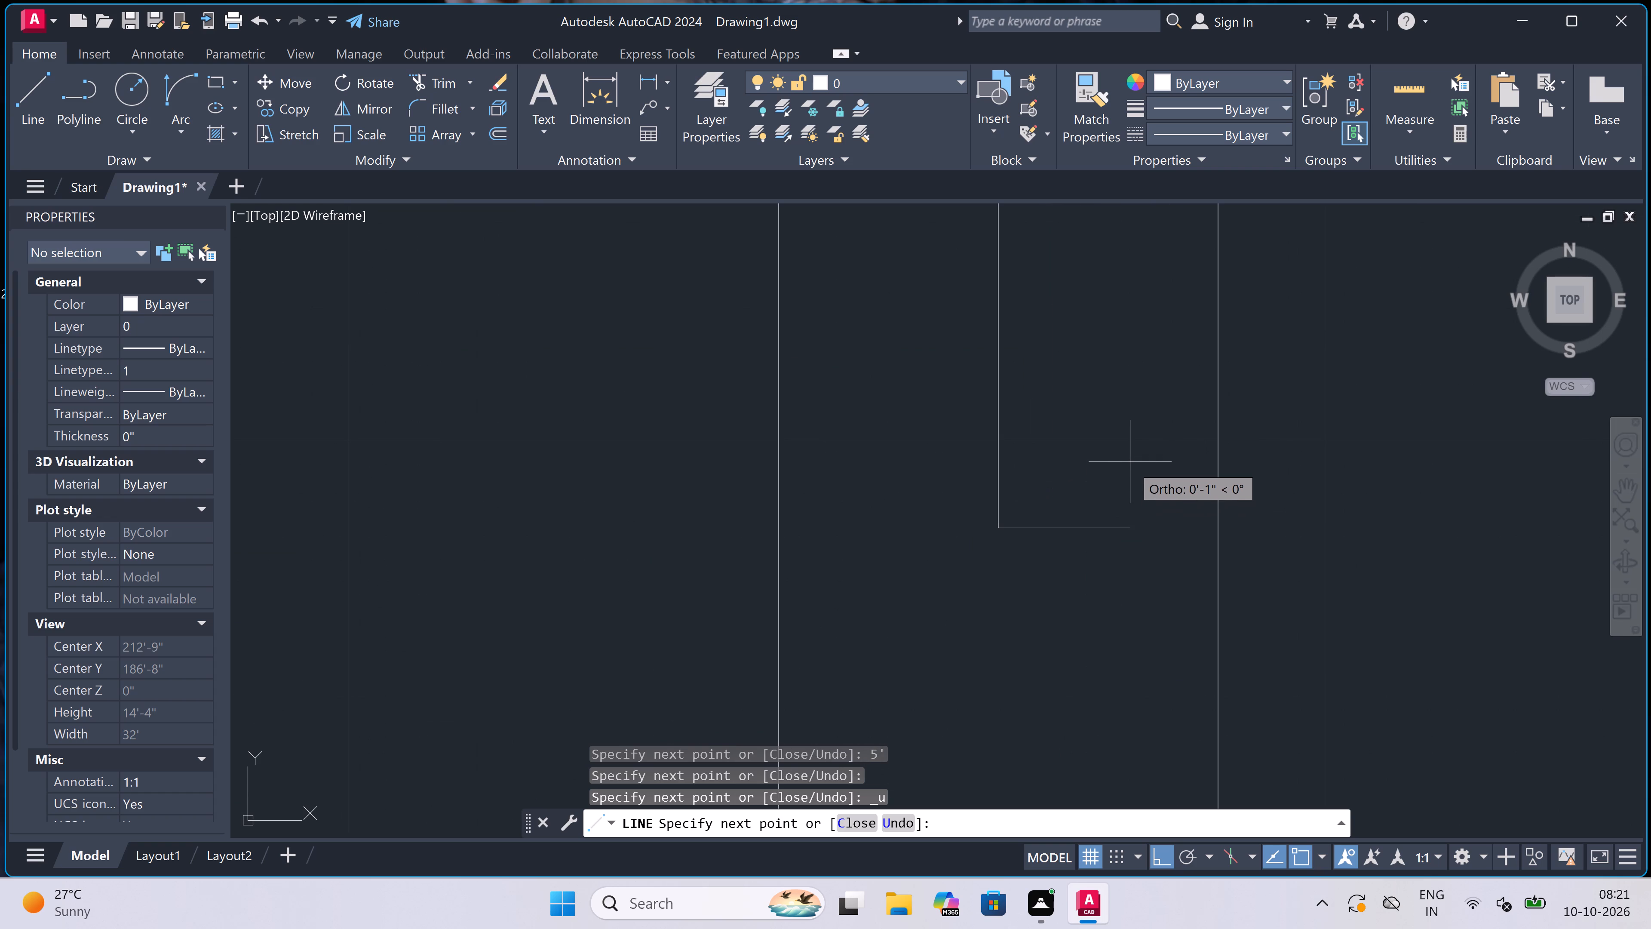
pyautogui.doubleClick(1216, 529)
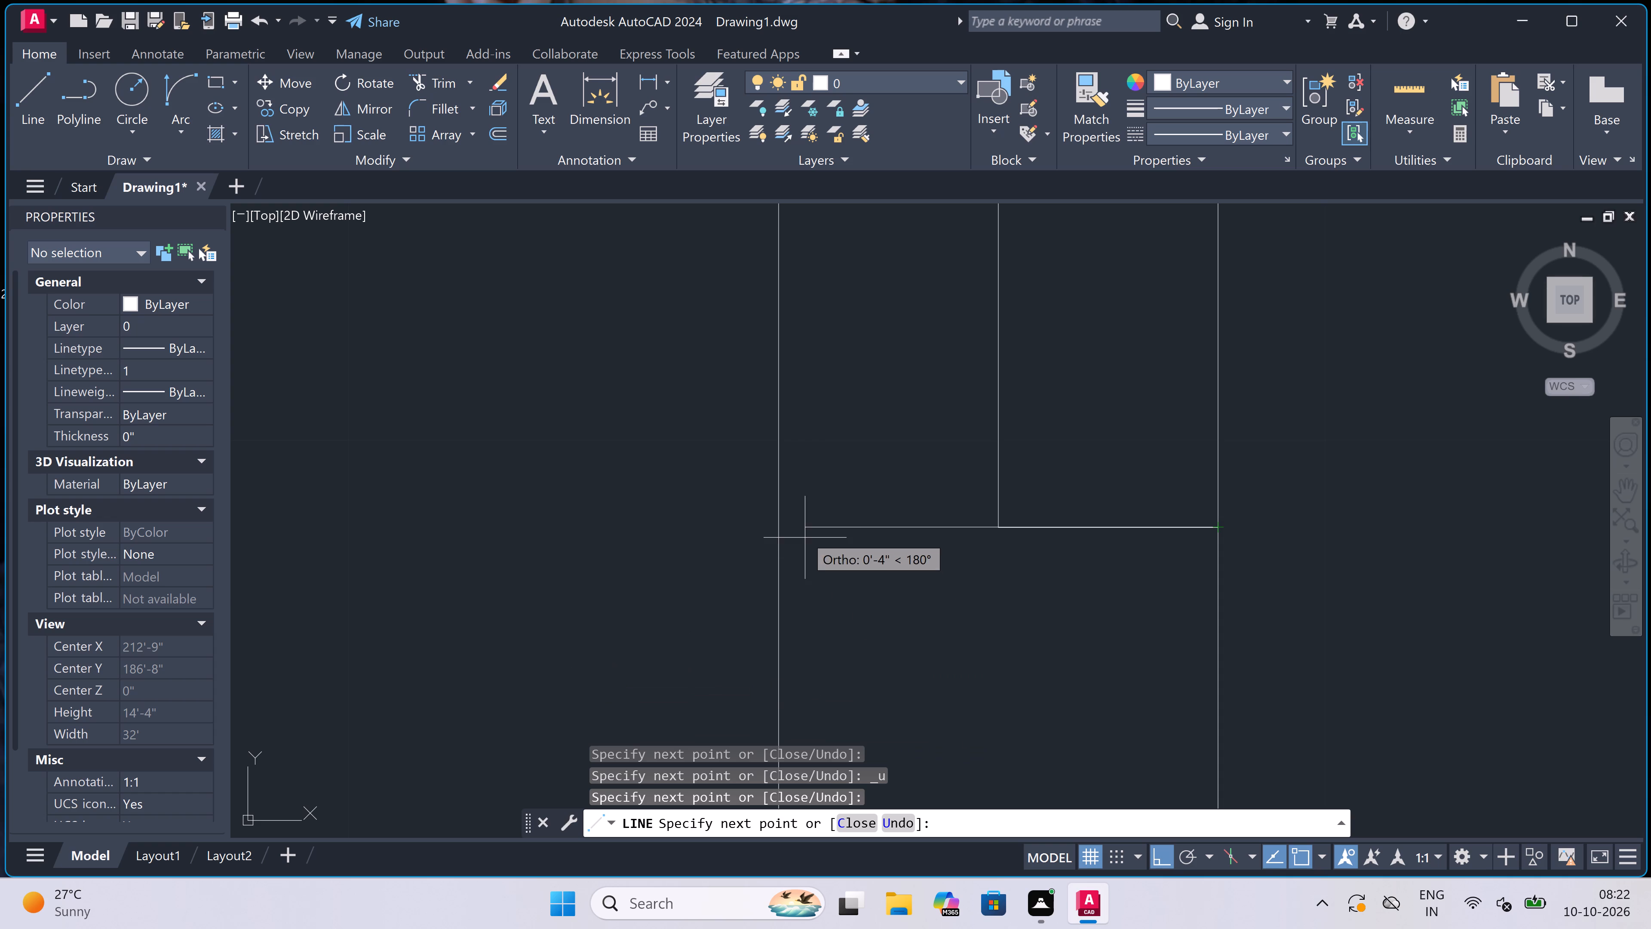
pyautogui.click(778, 528)
pyautogui.press('Escape')
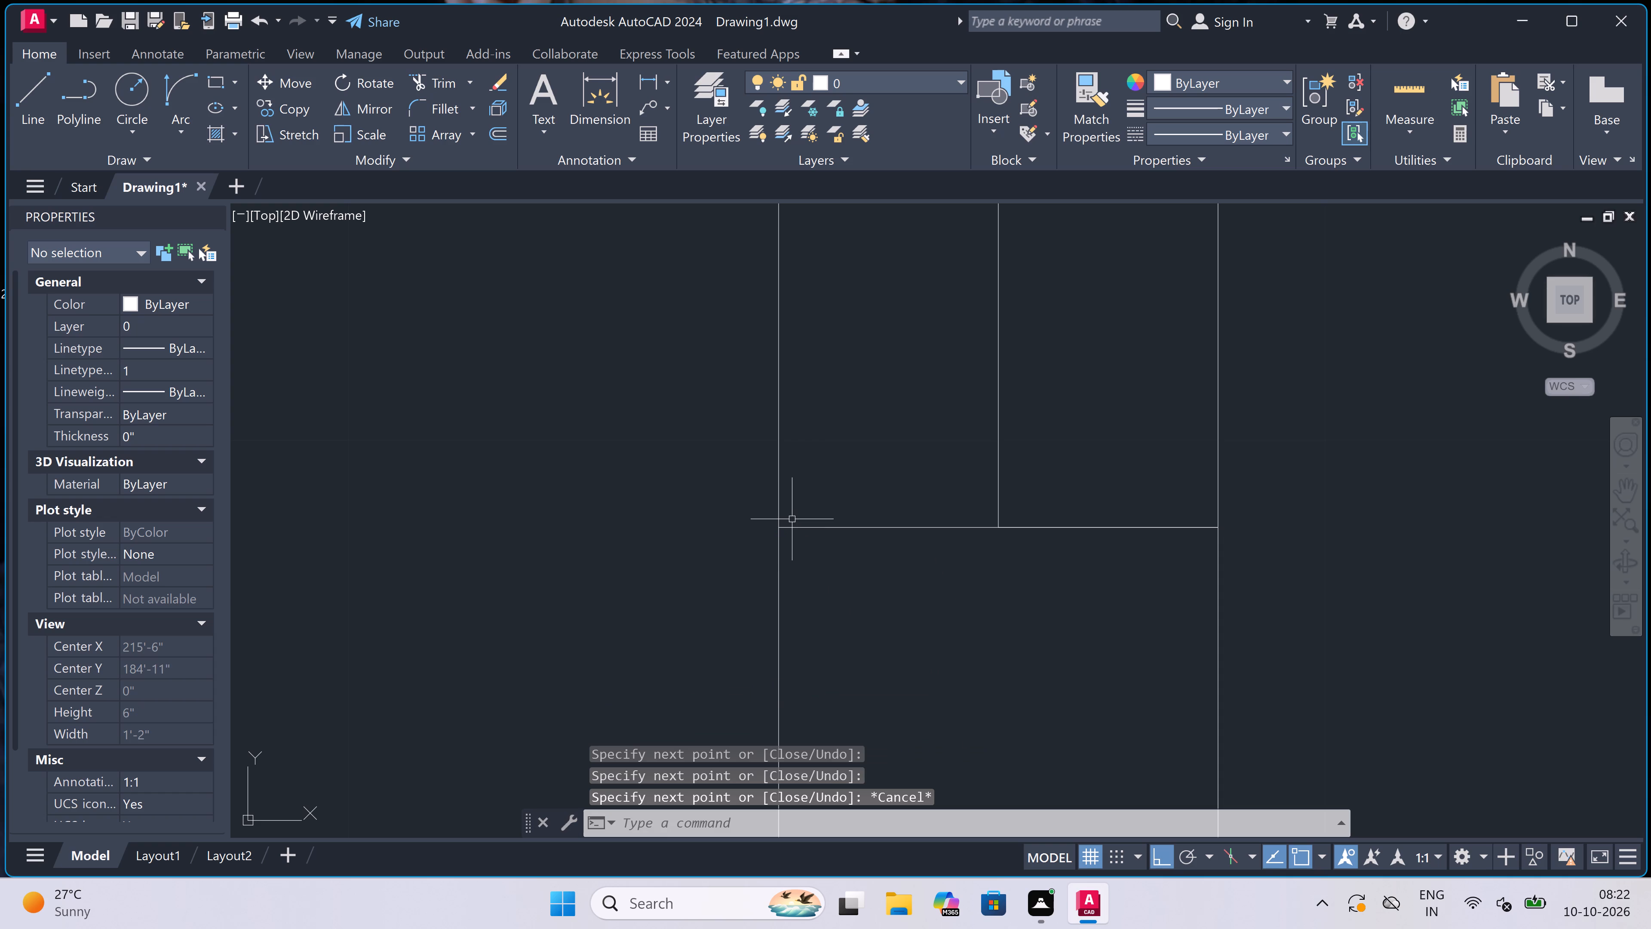
pyautogui.press('Escape')
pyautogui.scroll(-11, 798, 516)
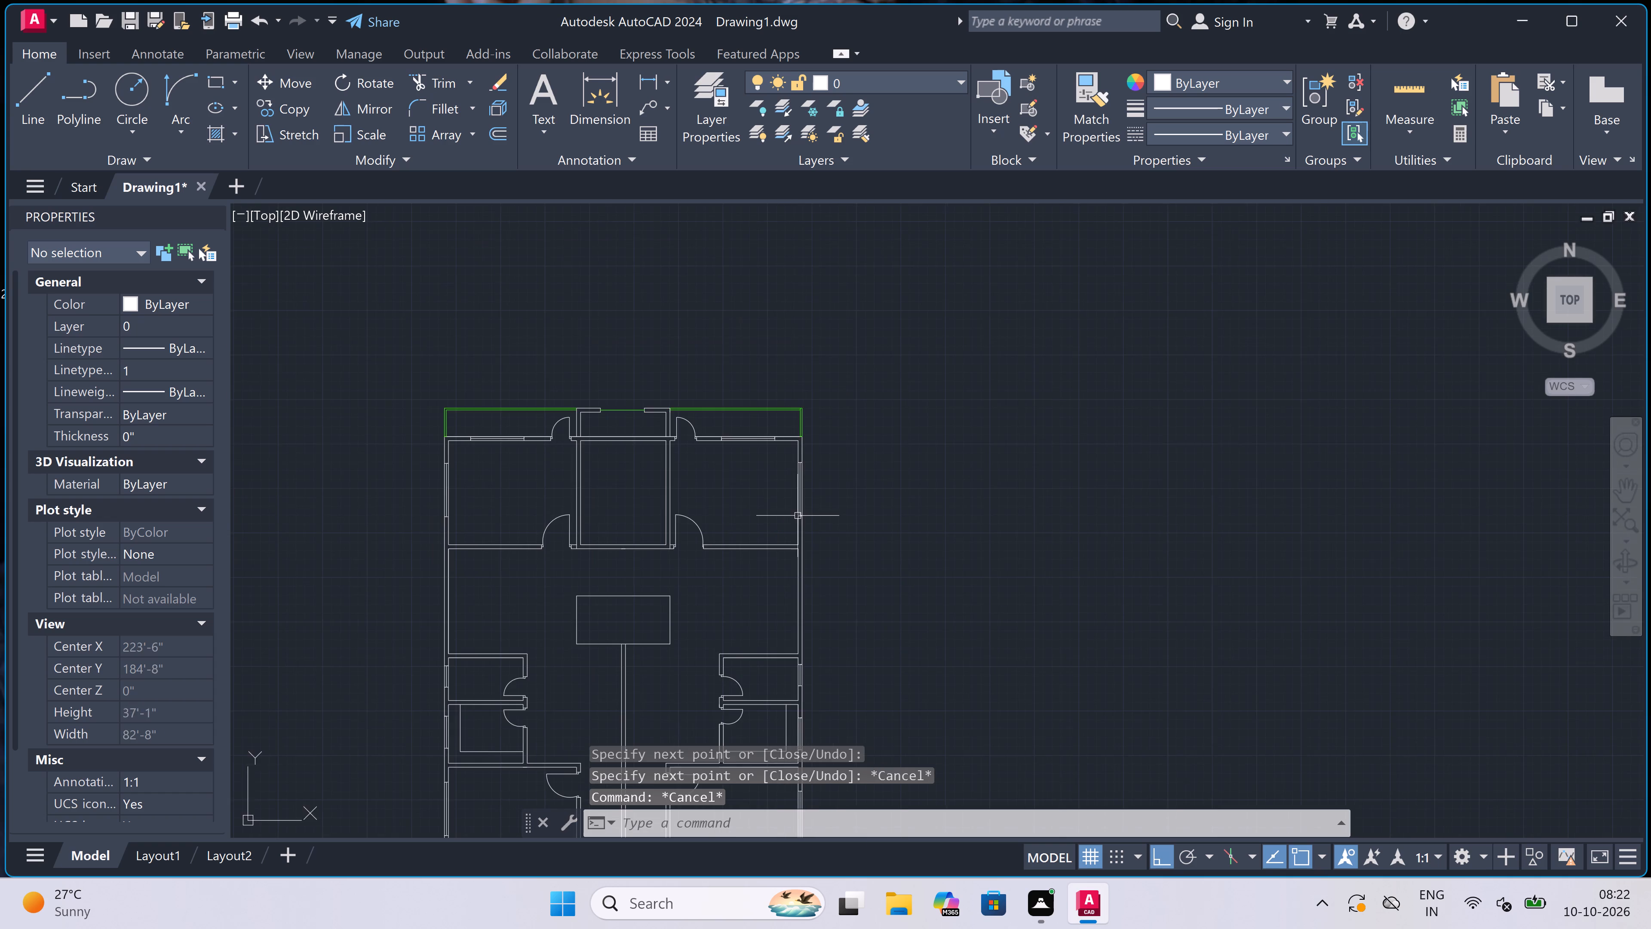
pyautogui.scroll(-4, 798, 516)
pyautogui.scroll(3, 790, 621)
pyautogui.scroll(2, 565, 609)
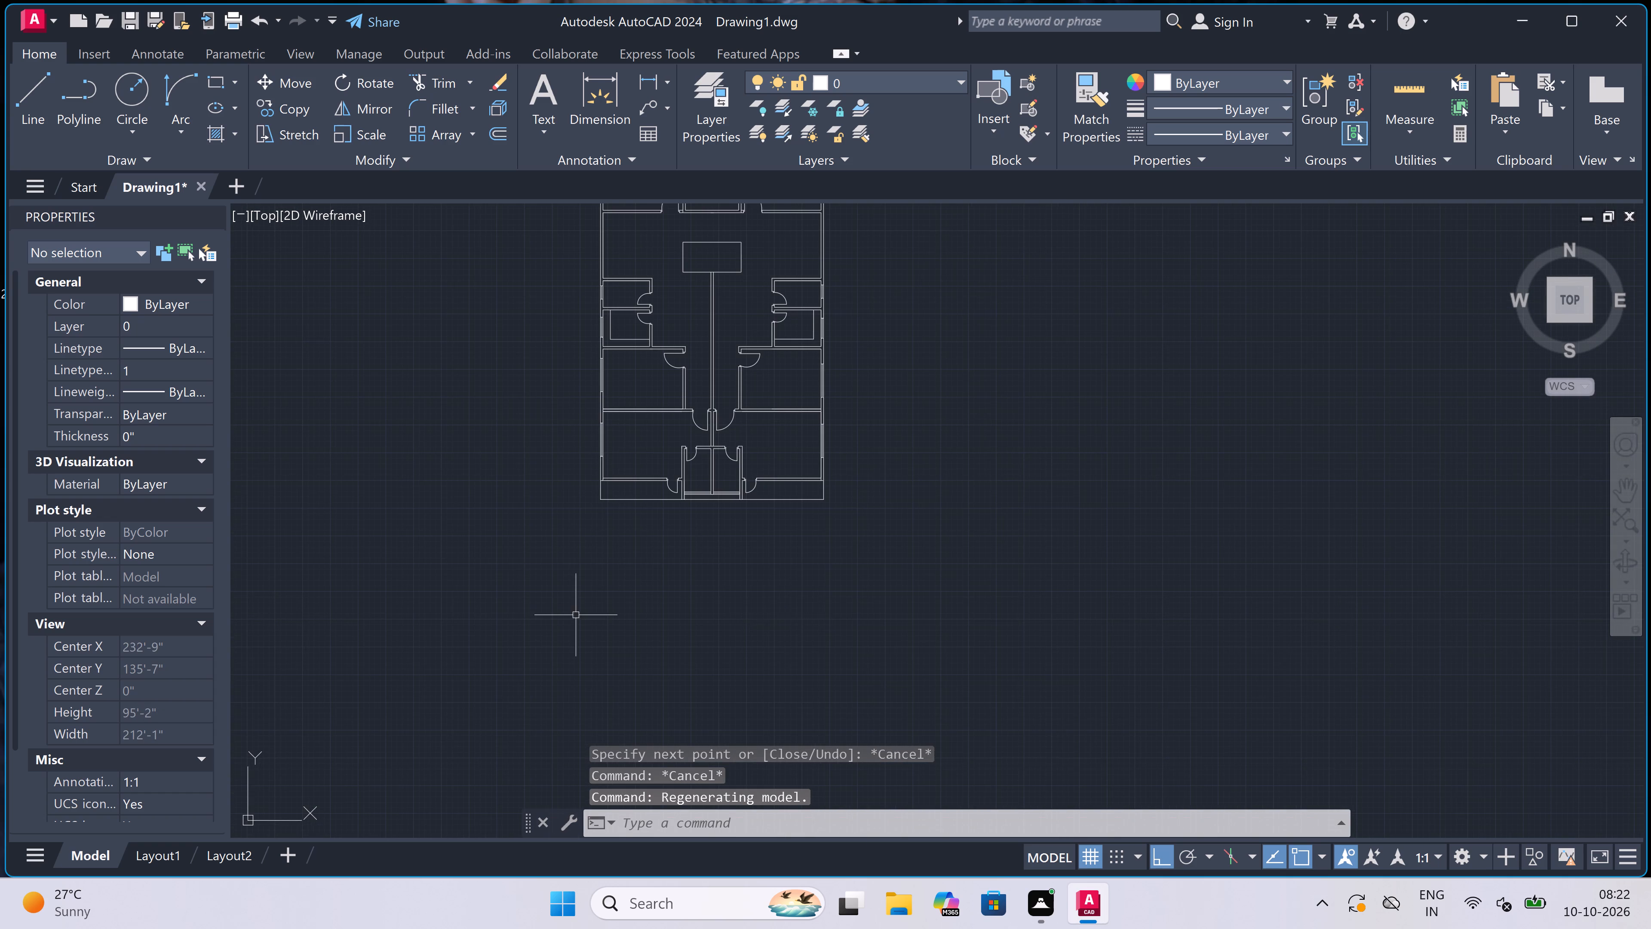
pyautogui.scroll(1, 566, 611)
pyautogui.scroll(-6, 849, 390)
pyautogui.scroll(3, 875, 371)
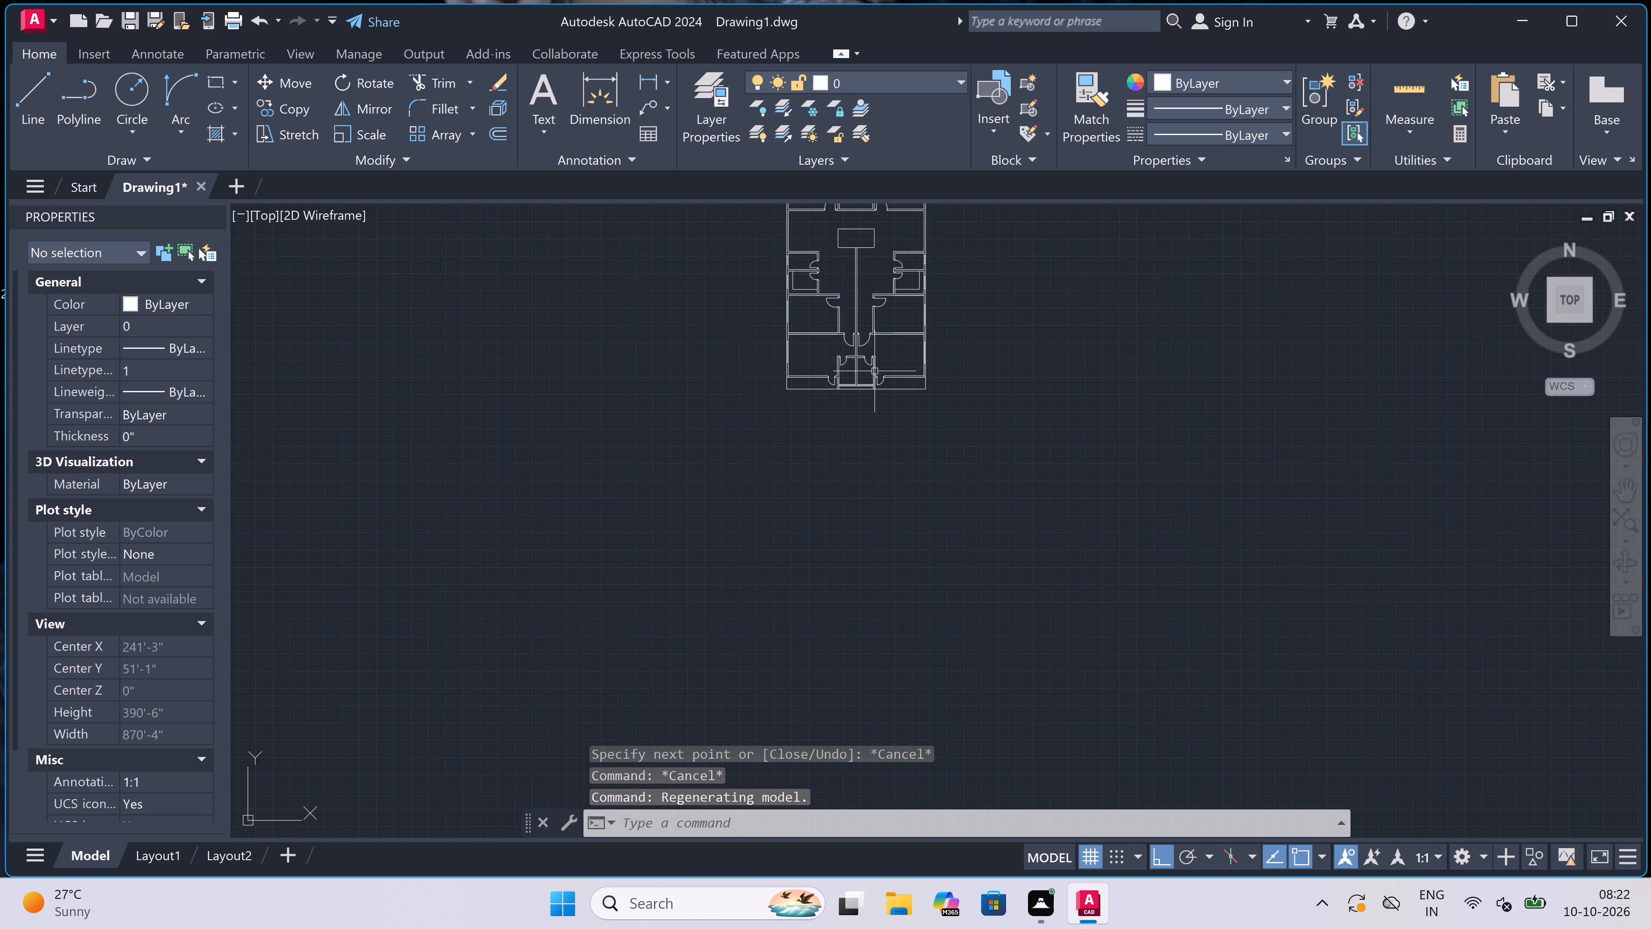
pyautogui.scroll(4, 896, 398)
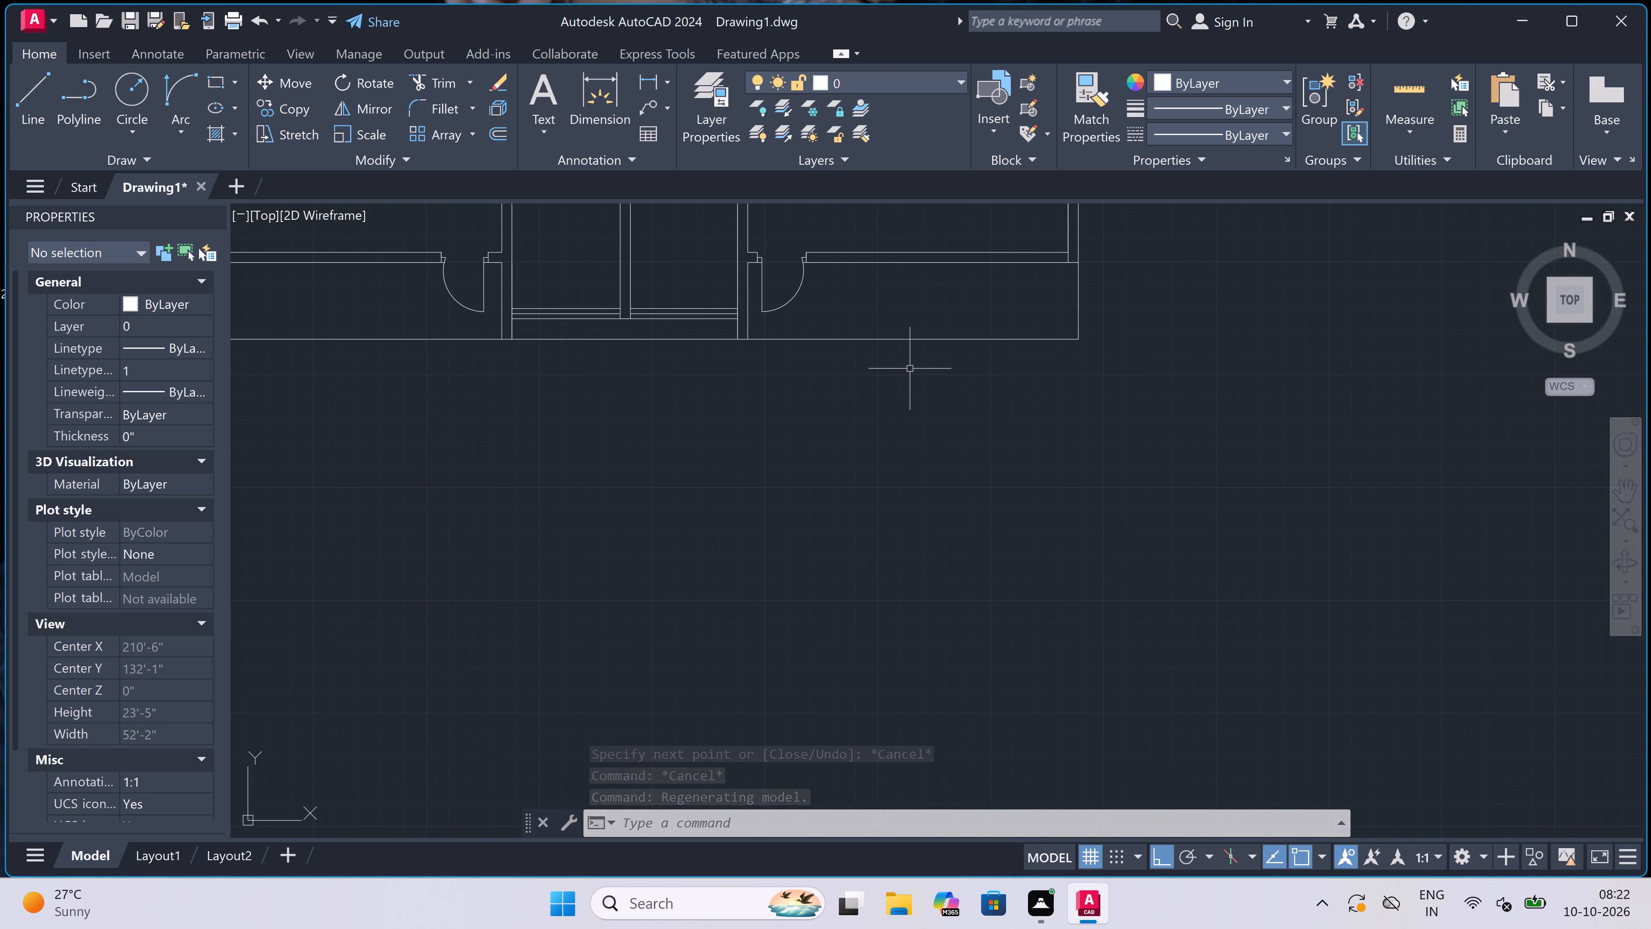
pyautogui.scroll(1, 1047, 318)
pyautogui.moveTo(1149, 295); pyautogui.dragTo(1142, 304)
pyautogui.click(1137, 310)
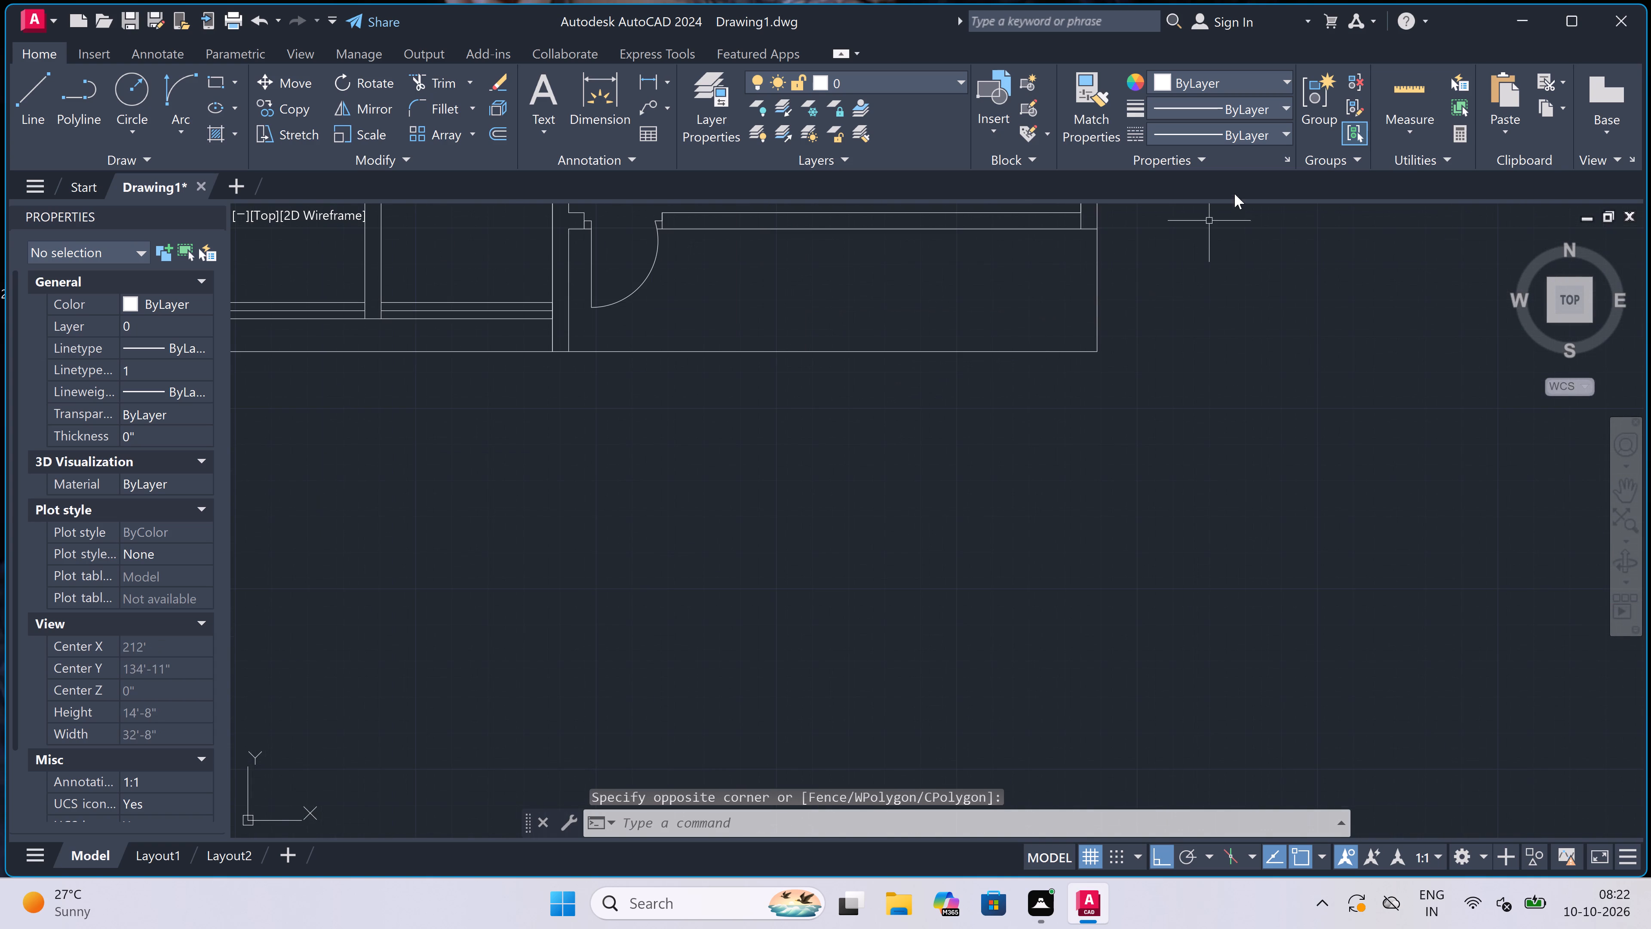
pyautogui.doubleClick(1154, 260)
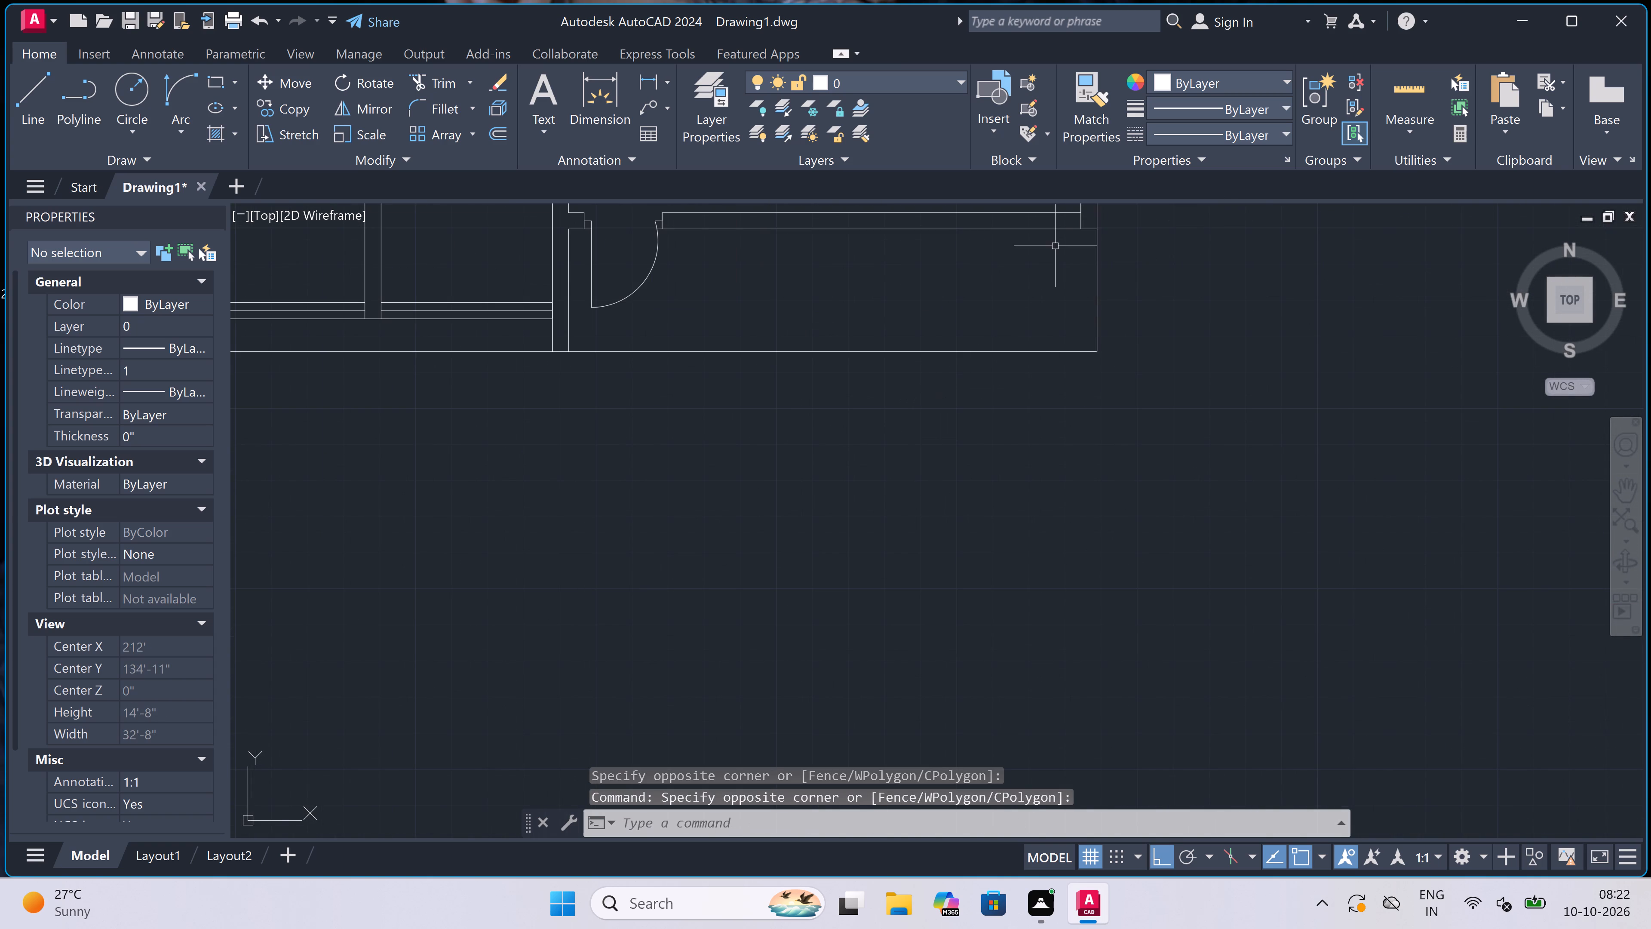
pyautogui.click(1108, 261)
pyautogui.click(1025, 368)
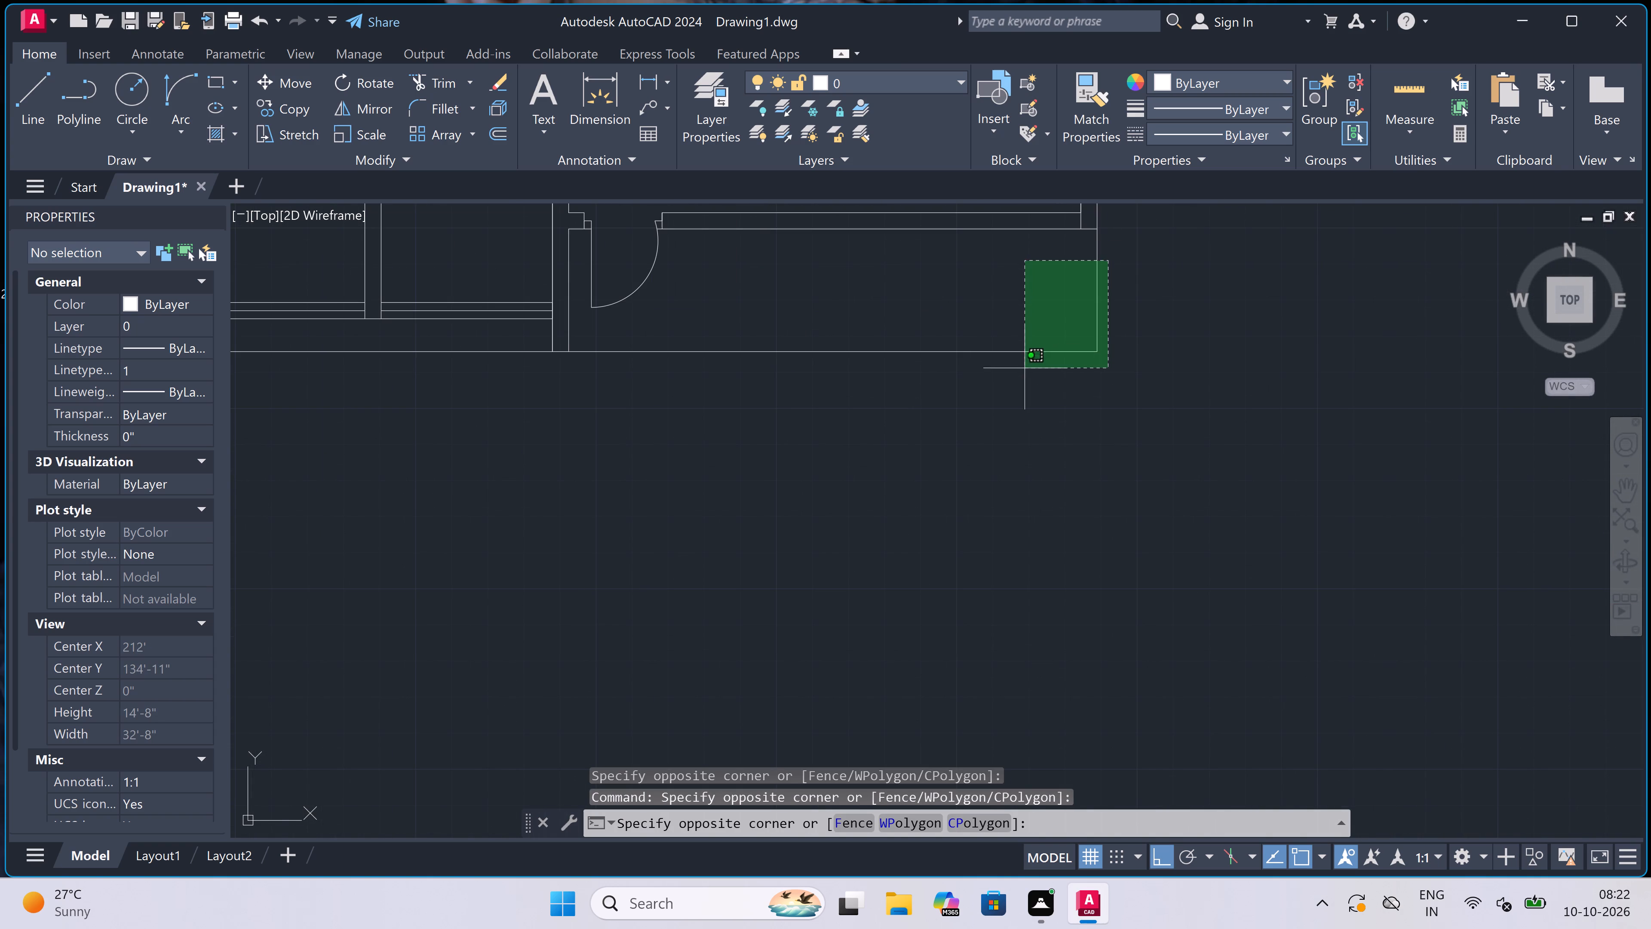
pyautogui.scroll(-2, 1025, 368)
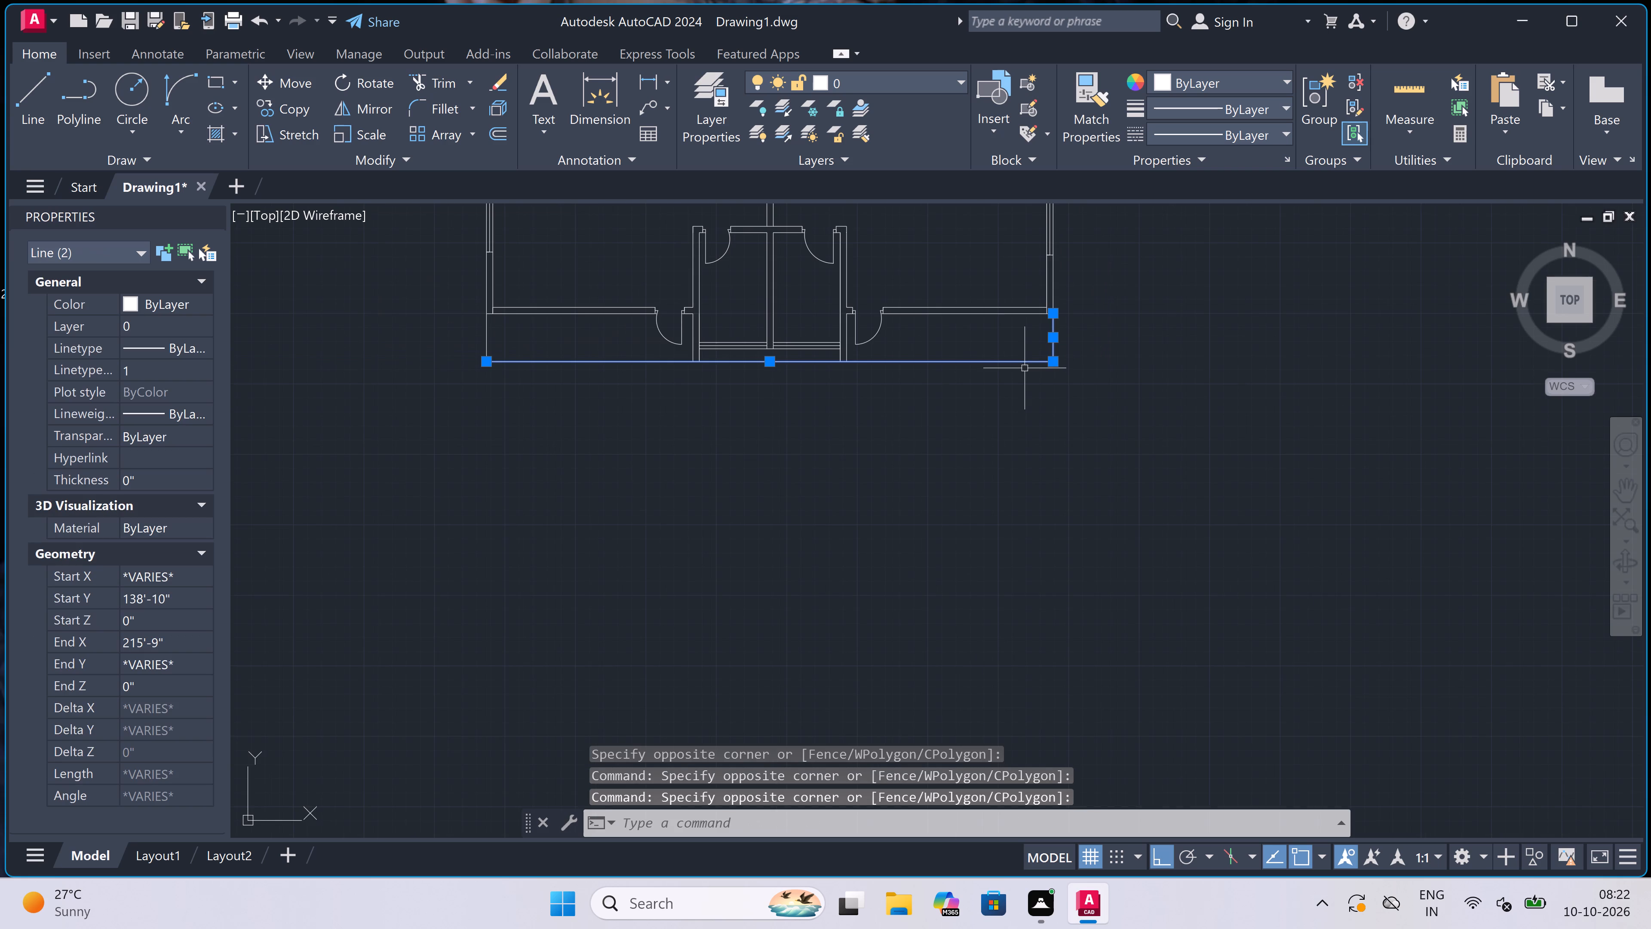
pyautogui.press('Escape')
# Trim away the outer side line below the lower-right room and the inner wall line's stub inside that corner.
pyautogui.write('tr')
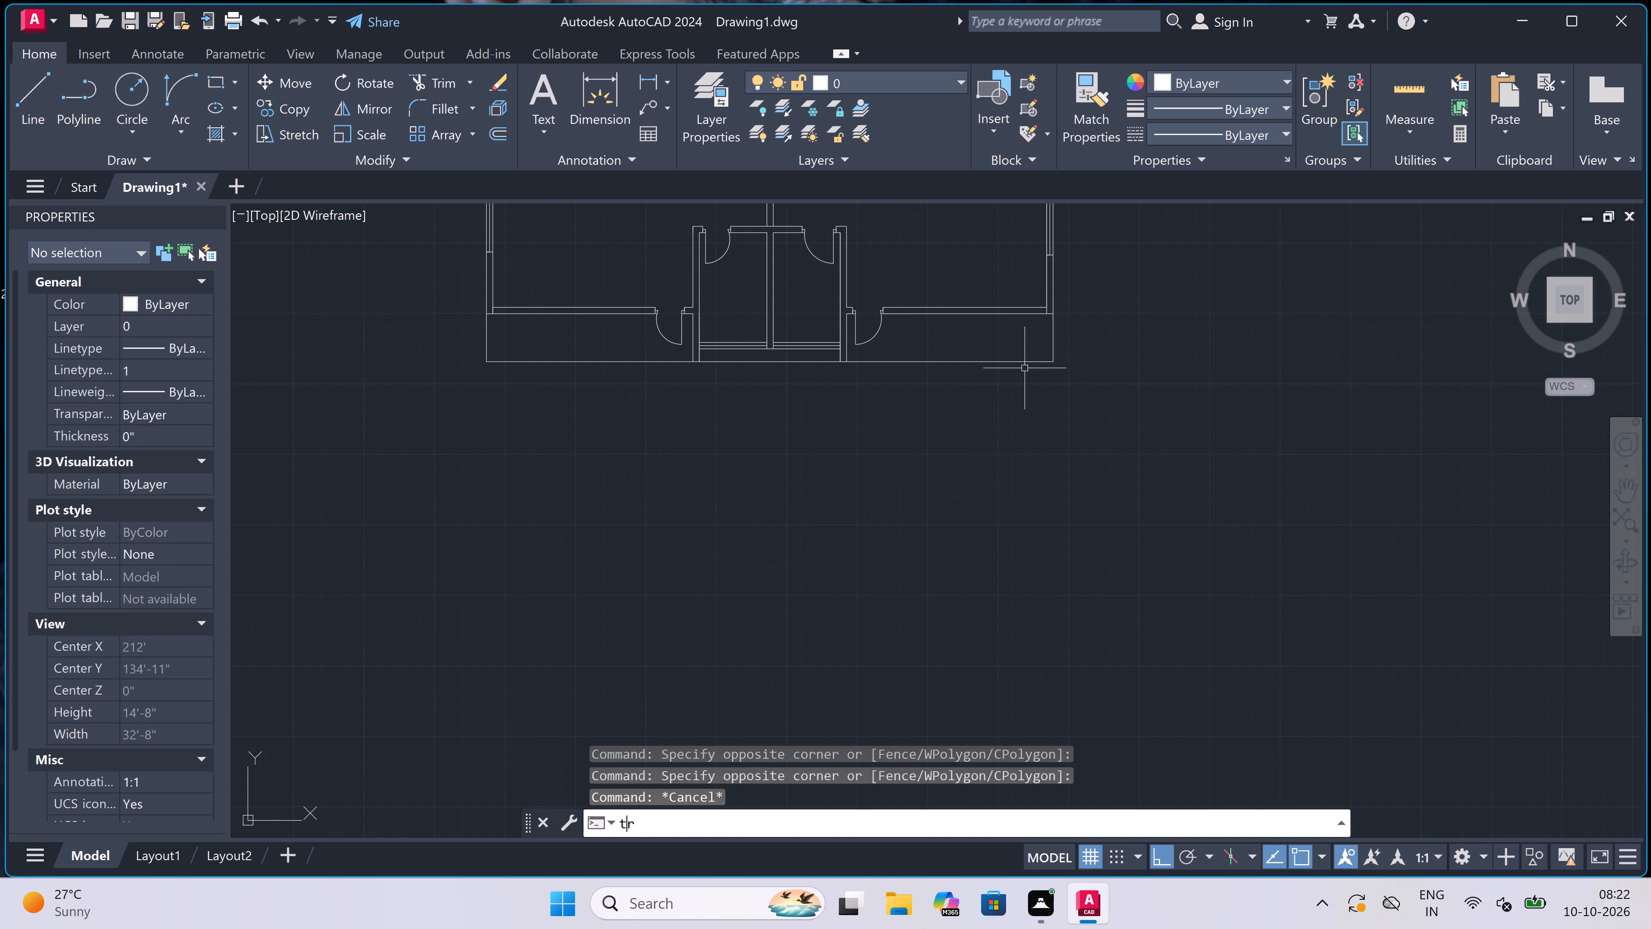
pyautogui.press('space')
pyautogui.doubleClick(1027, 334)
pyautogui.click(1098, 333)
pyautogui.scroll(1, 1037, 304)
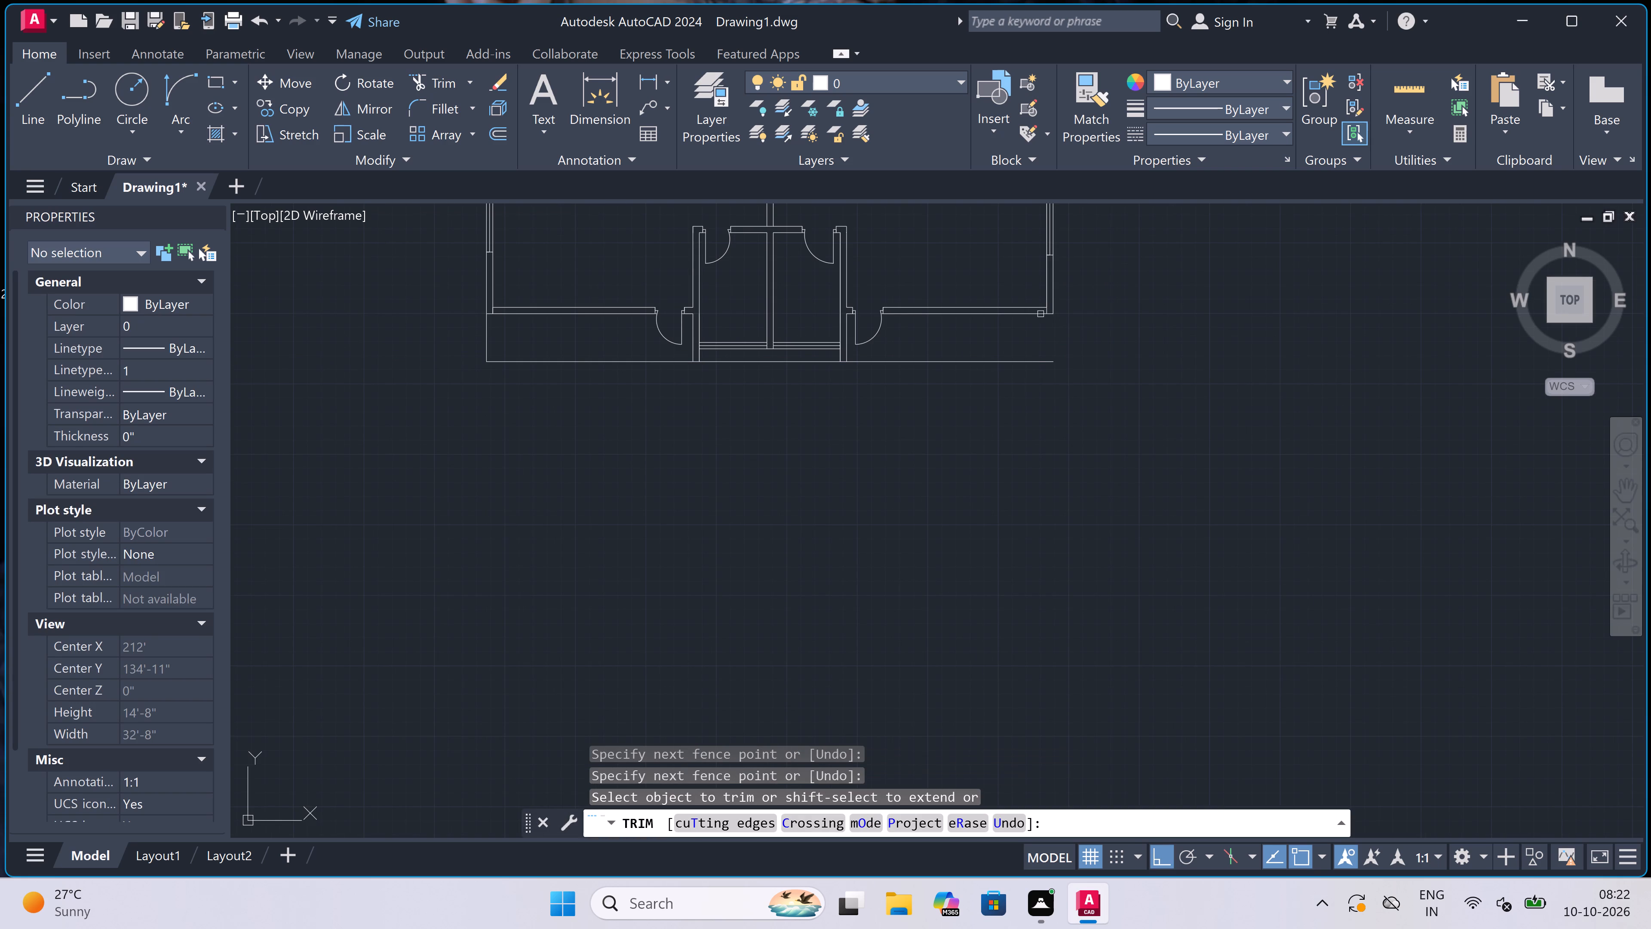
pyautogui.scroll(2, 1037, 304)
pyautogui.scroll(3, 1094, 336)
pyautogui.doubleClick(1094, 335)
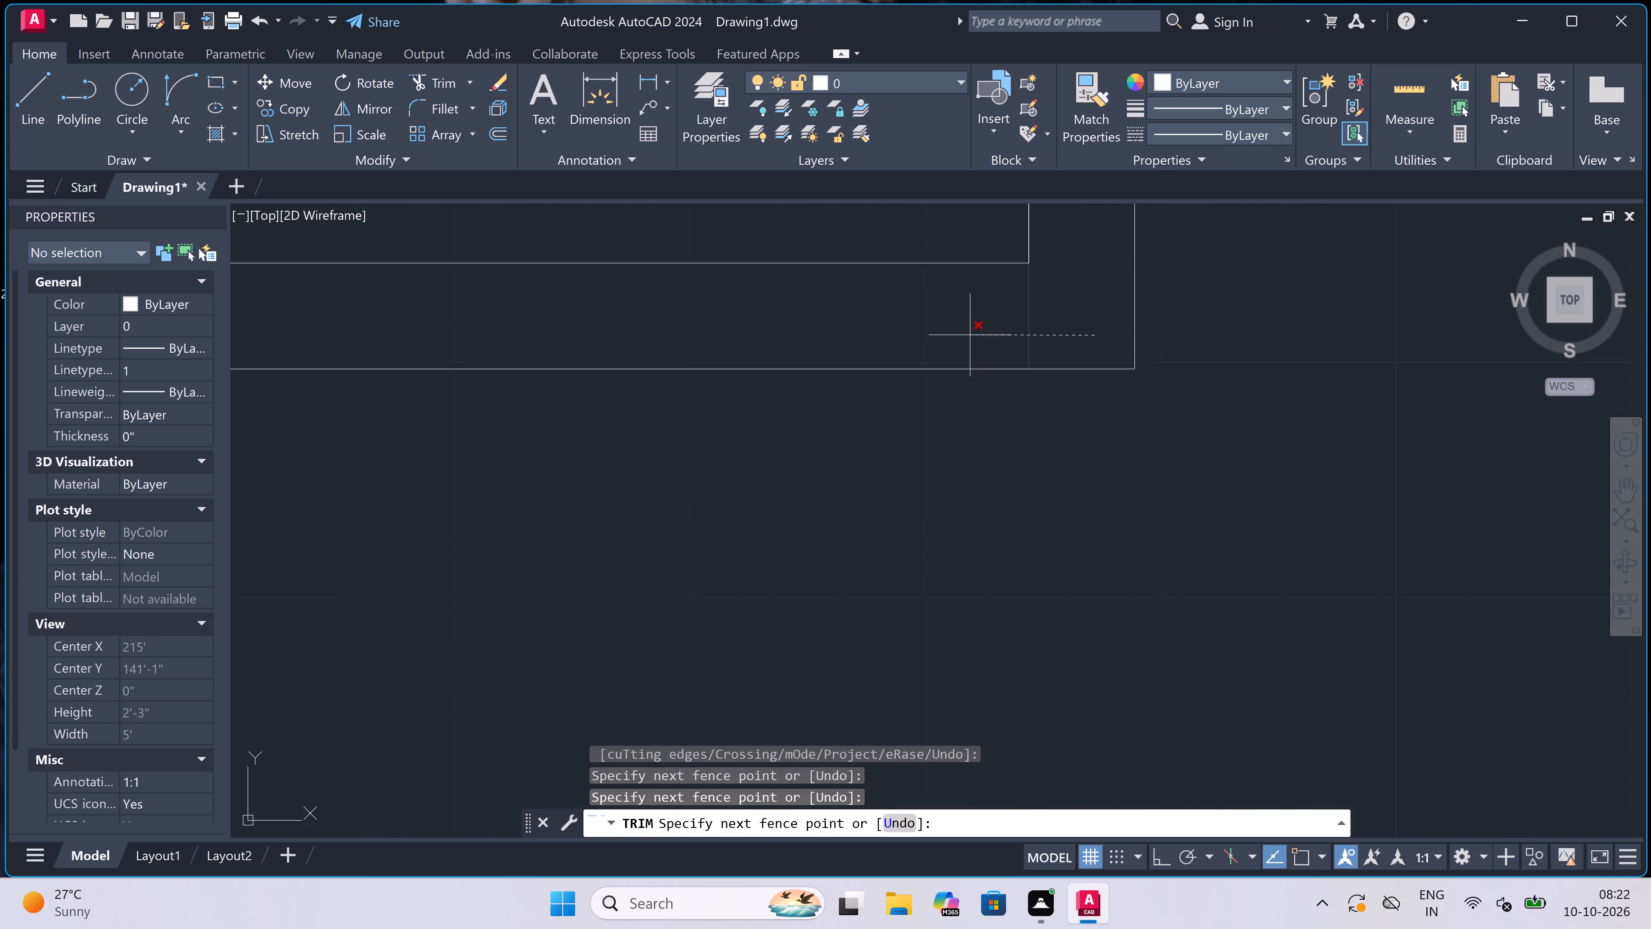
pyautogui.doubleClick(970, 335)
# Trim away the bottom outline below the lower-right room, from the central block to the plan's right end.
pyautogui.scroll(-8, 972, 335)
pyautogui.click(926, 372)
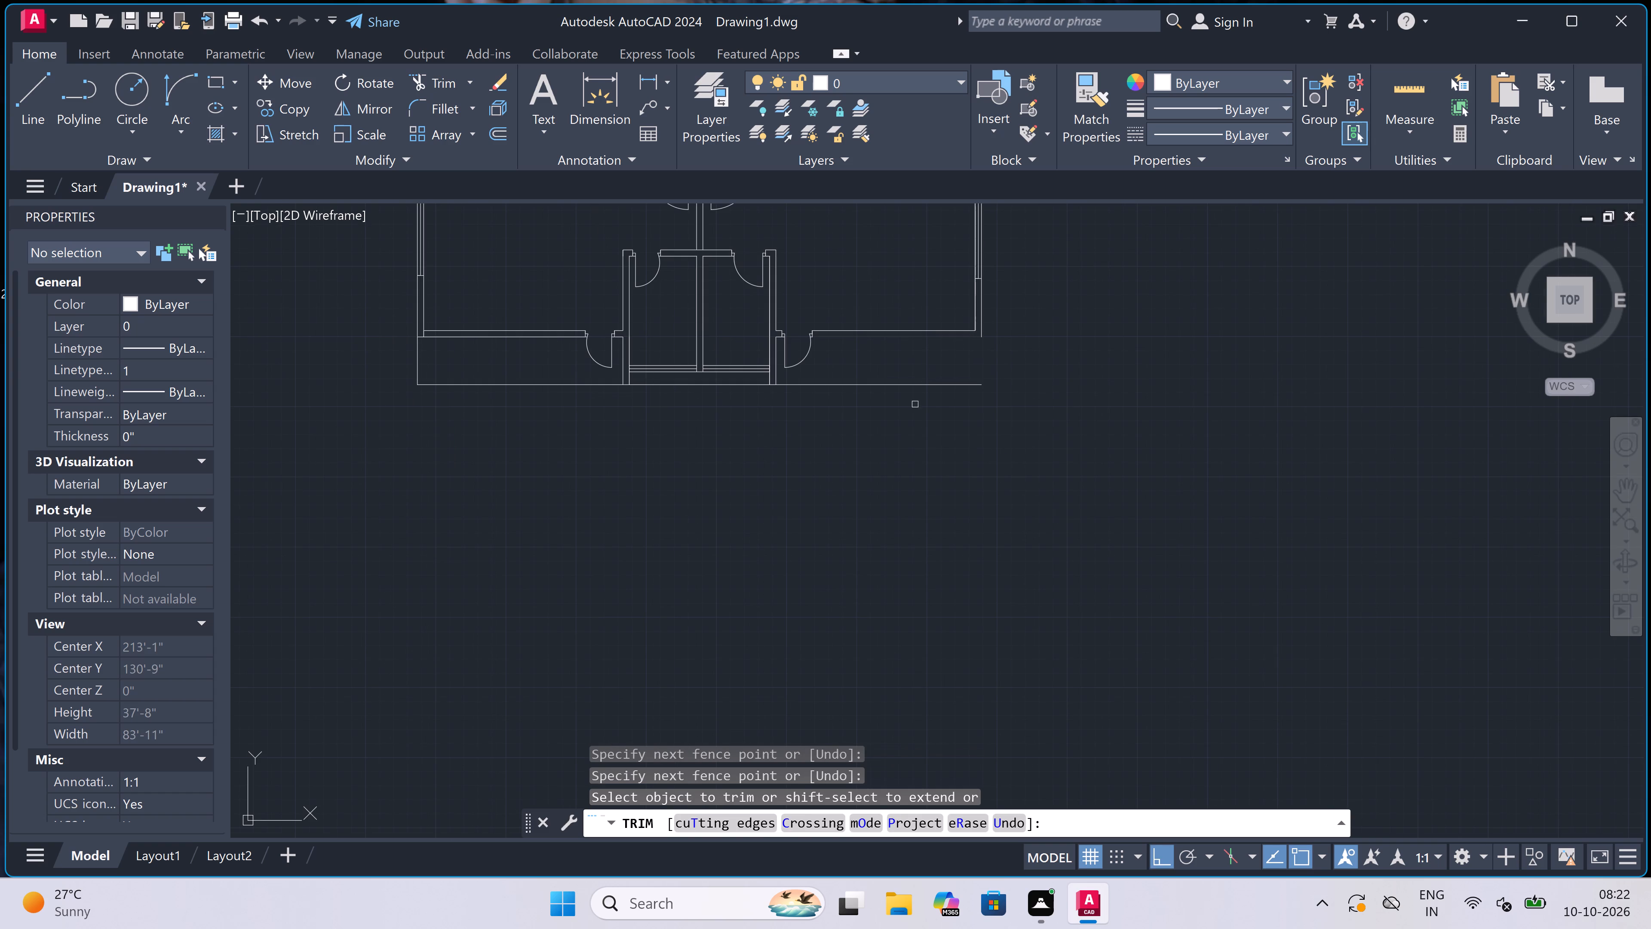
pyautogui.click(887, 451)
pyautogui.doubleClick(901, 388)
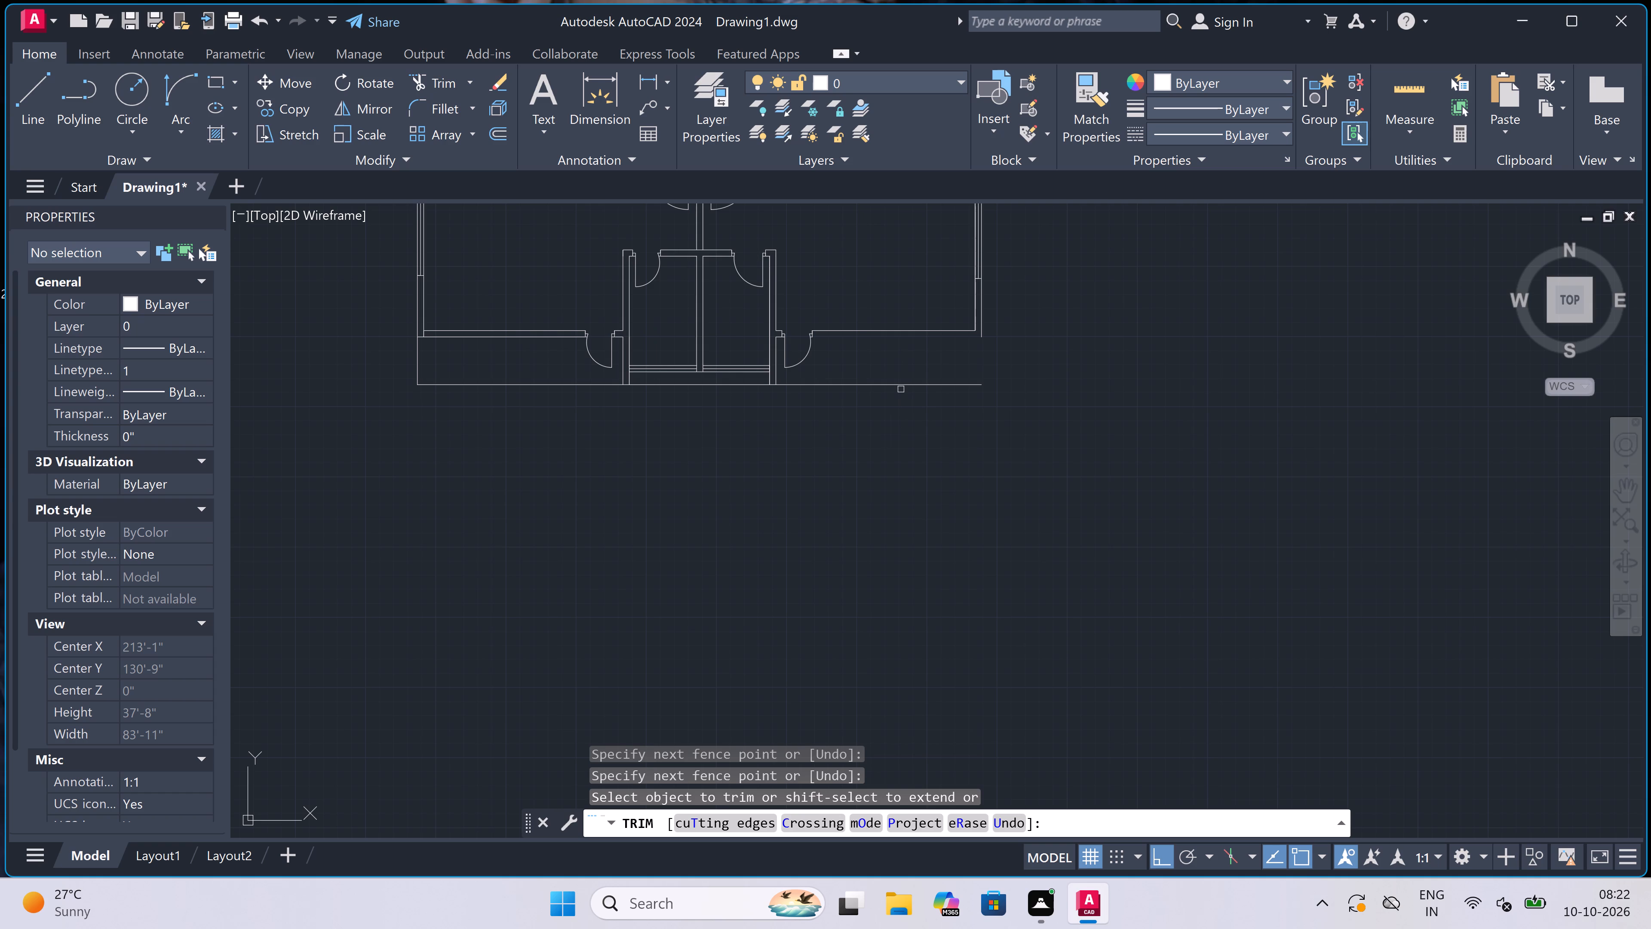
pyautogui.click(901, 389)
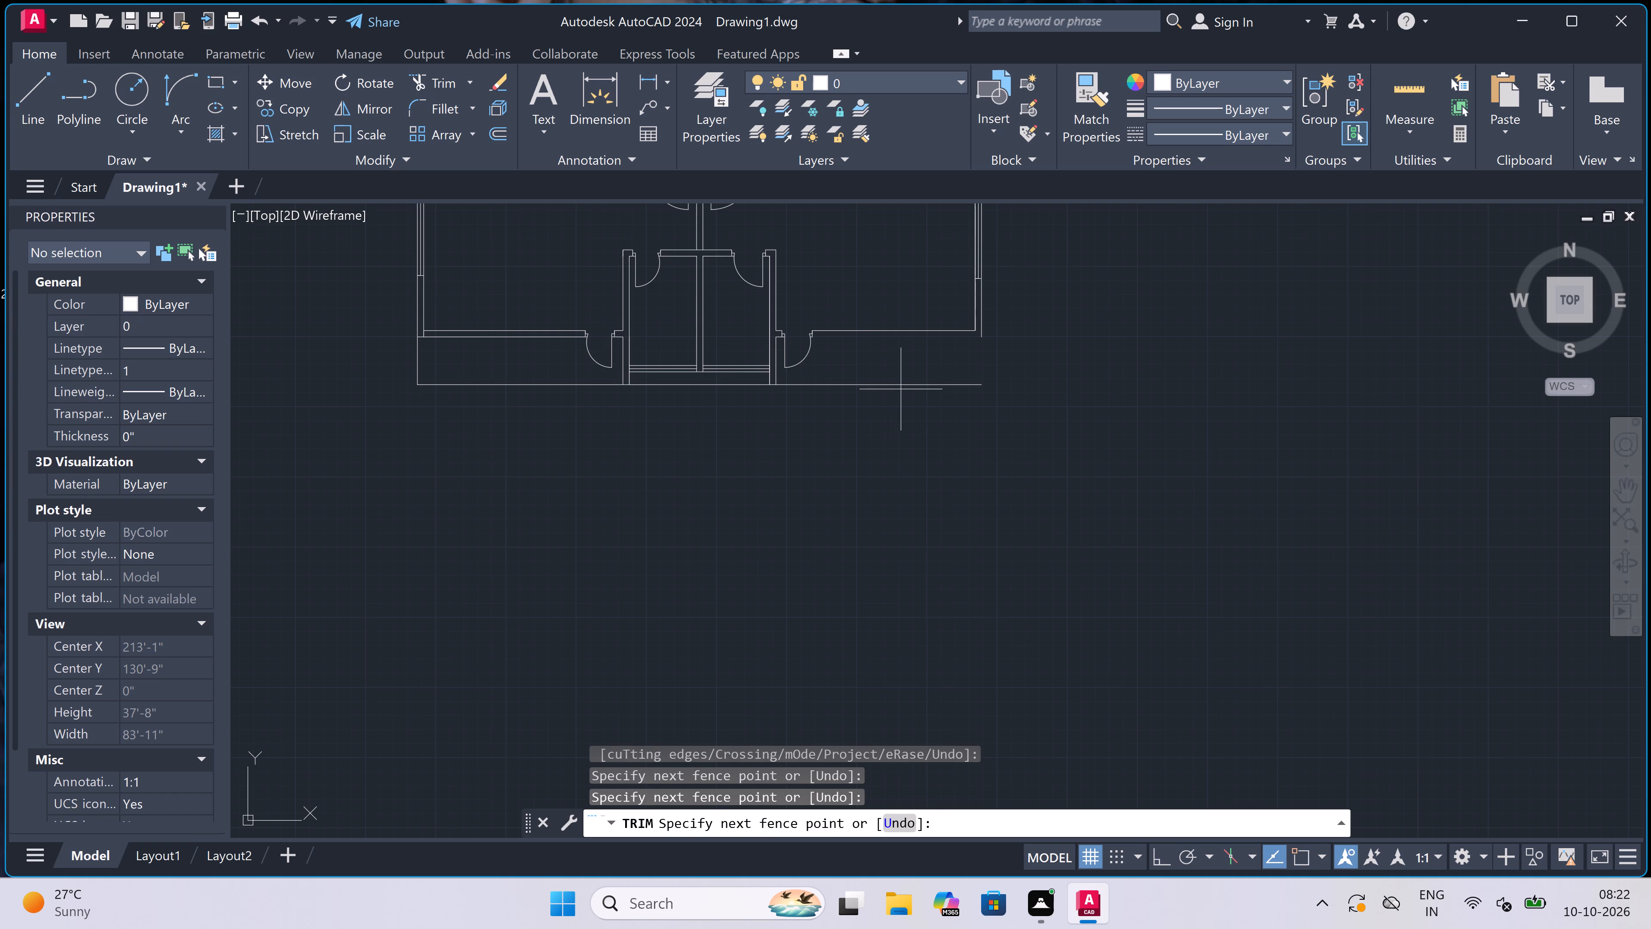
pyautogui.click(901, 380)
pyautogui.scroll(-3, 901, 380)
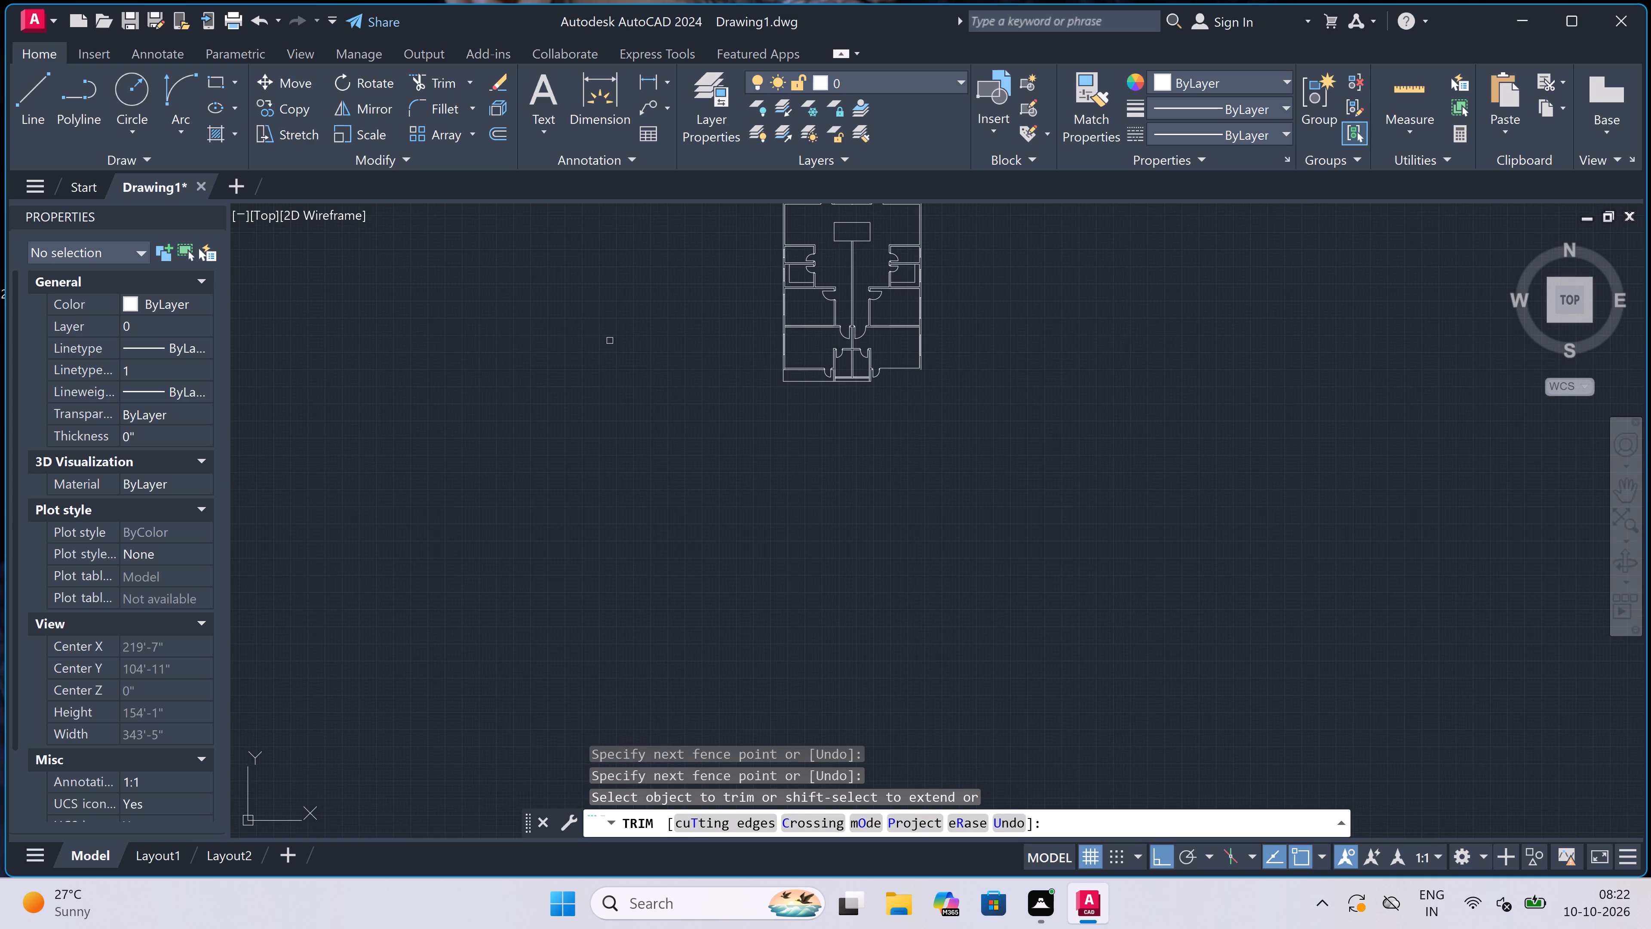
# Trim away the outer side line and the bottom outline below the lower-left room, up to the central block.
pyautogui.scroll(2, 765, 368)
pyautogui.scroll(2, 813, 382)
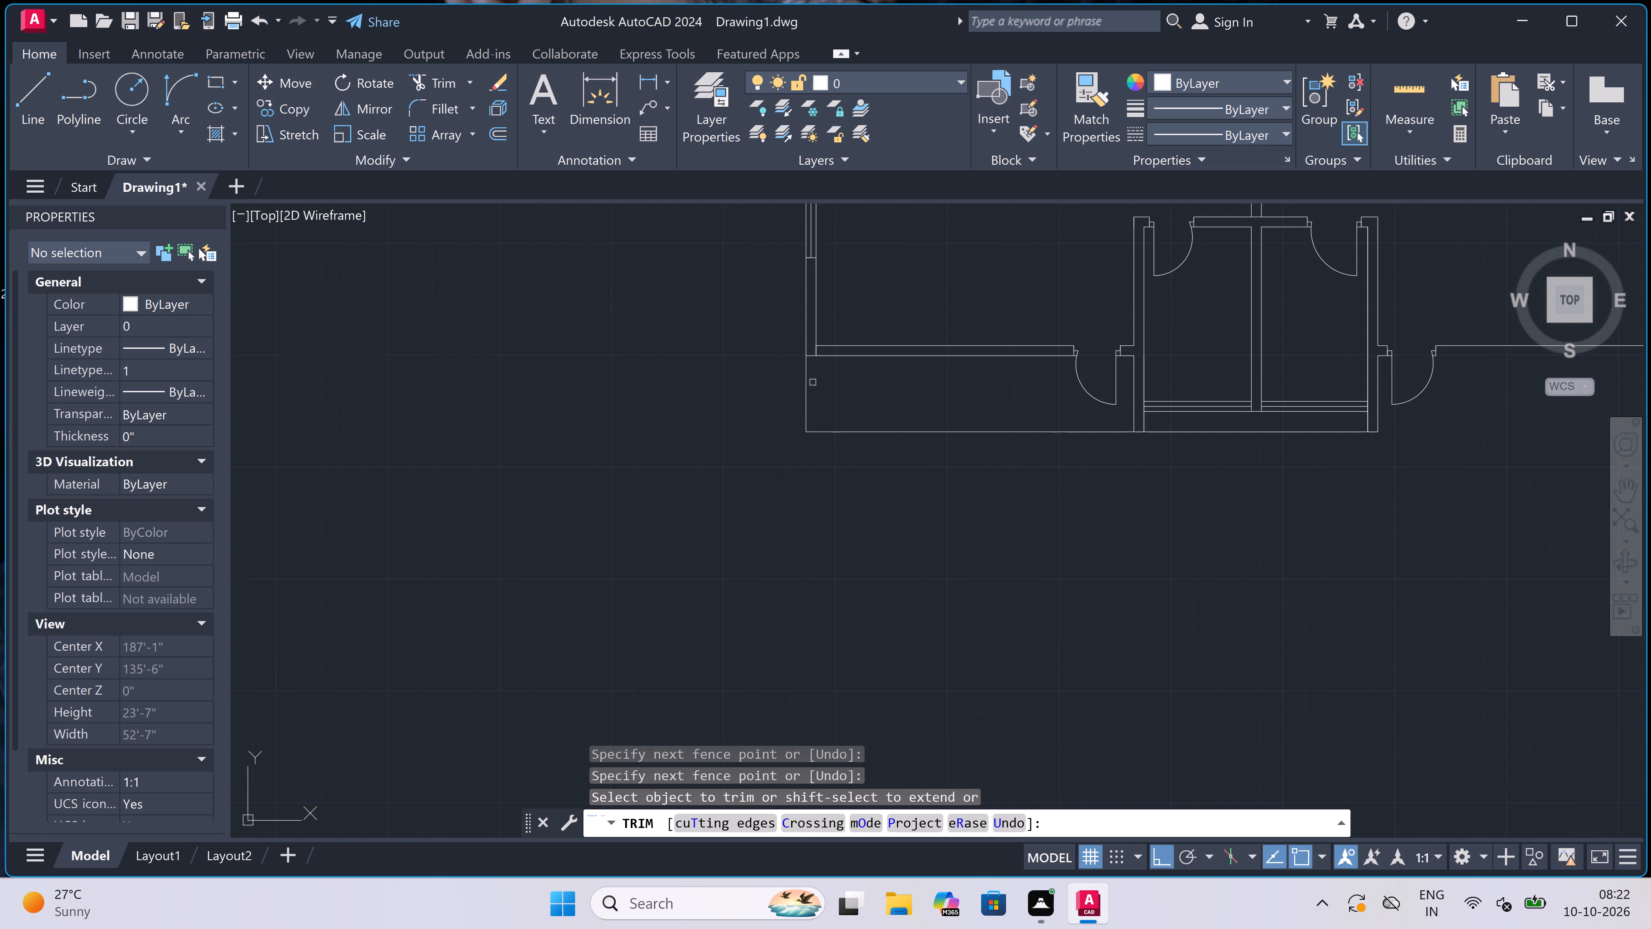
pyautogui.click(813, 382)
pyautogui.click(794, 388)
pyautogui.click(860, 392)
pyautogui.click(878, 484)
pyautogui.press('Escape')
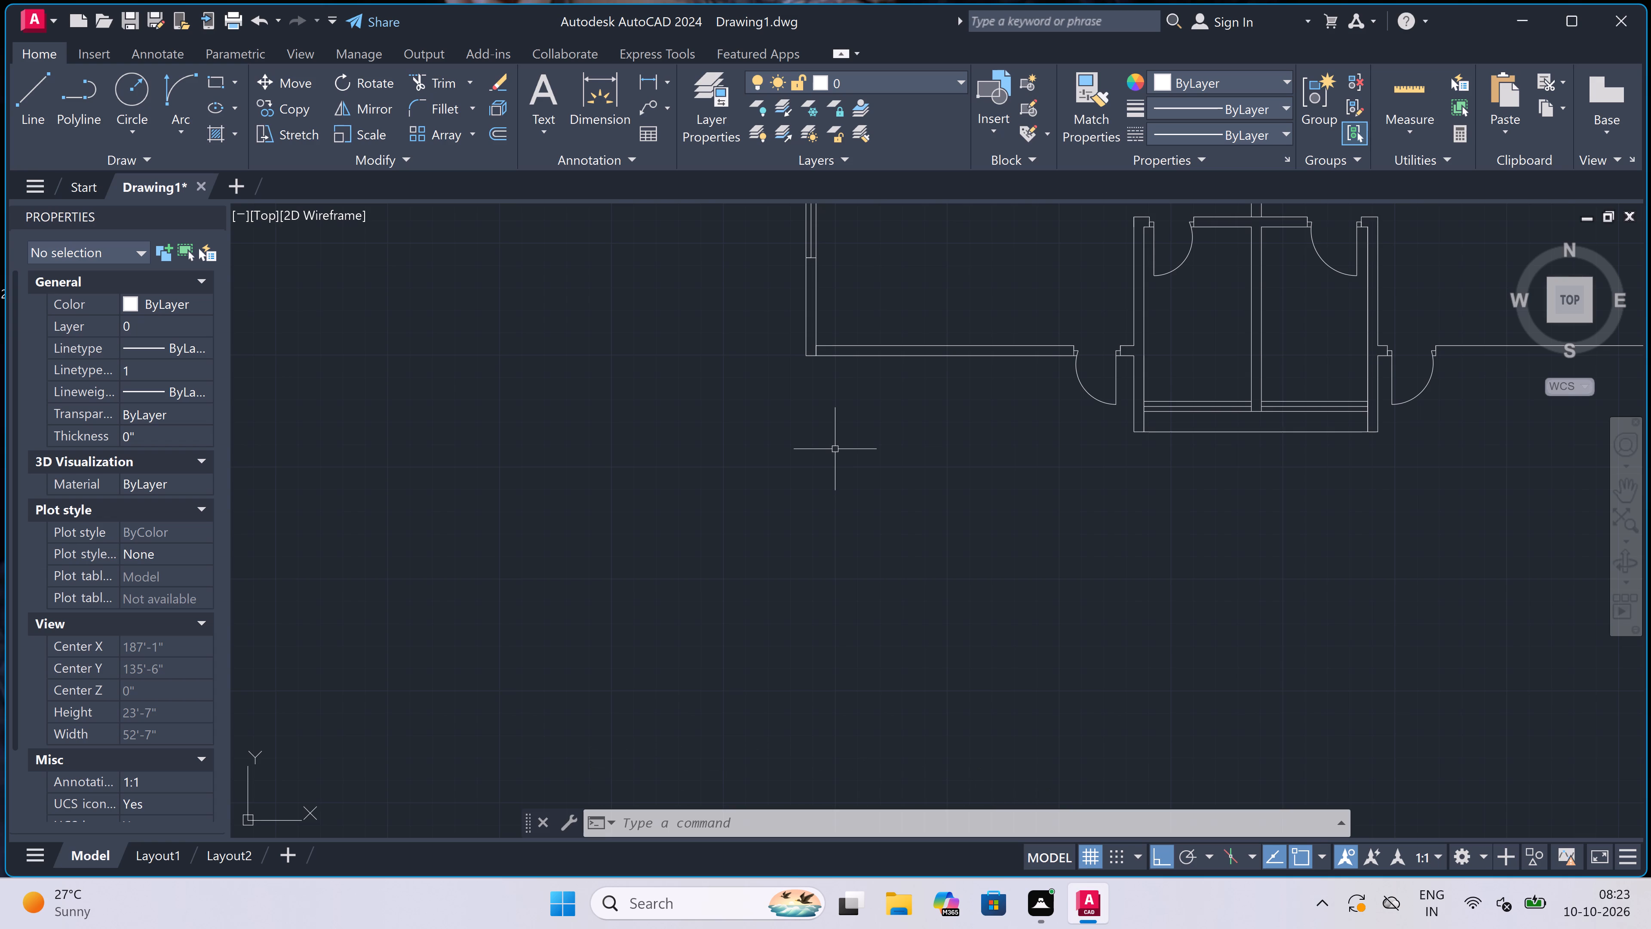
# Trim the inner wall line's stub inside the lower-left room's outer wall corner.
pyautogui.scroll(-3, 835, 447)
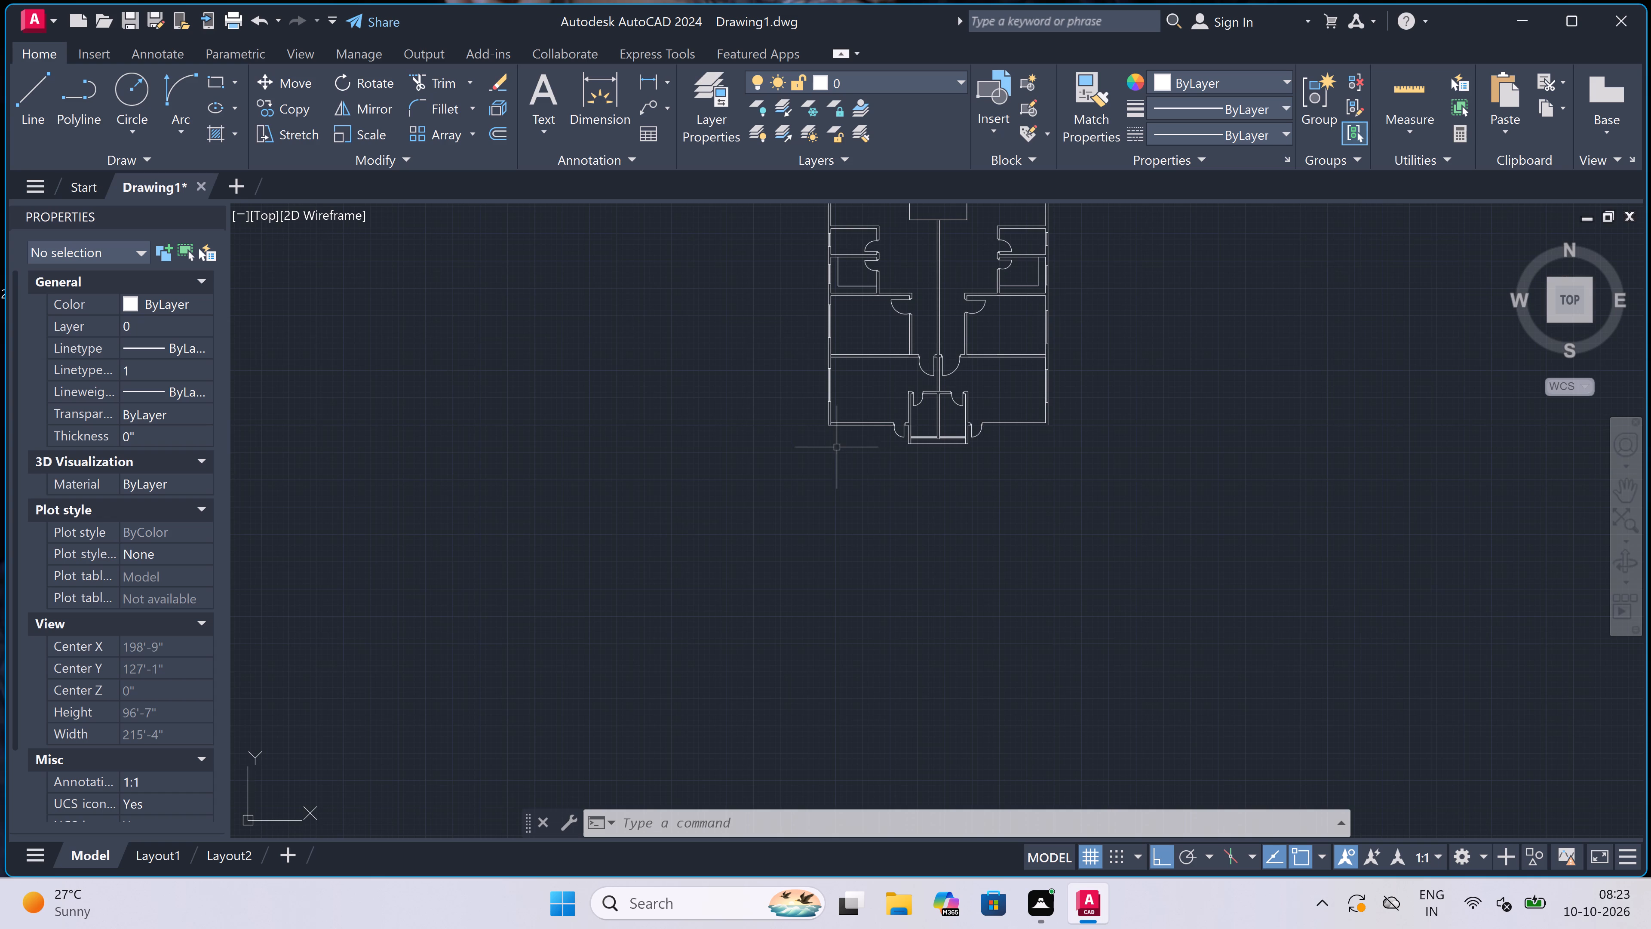
pyautogui.scroll(6, 833, 420)
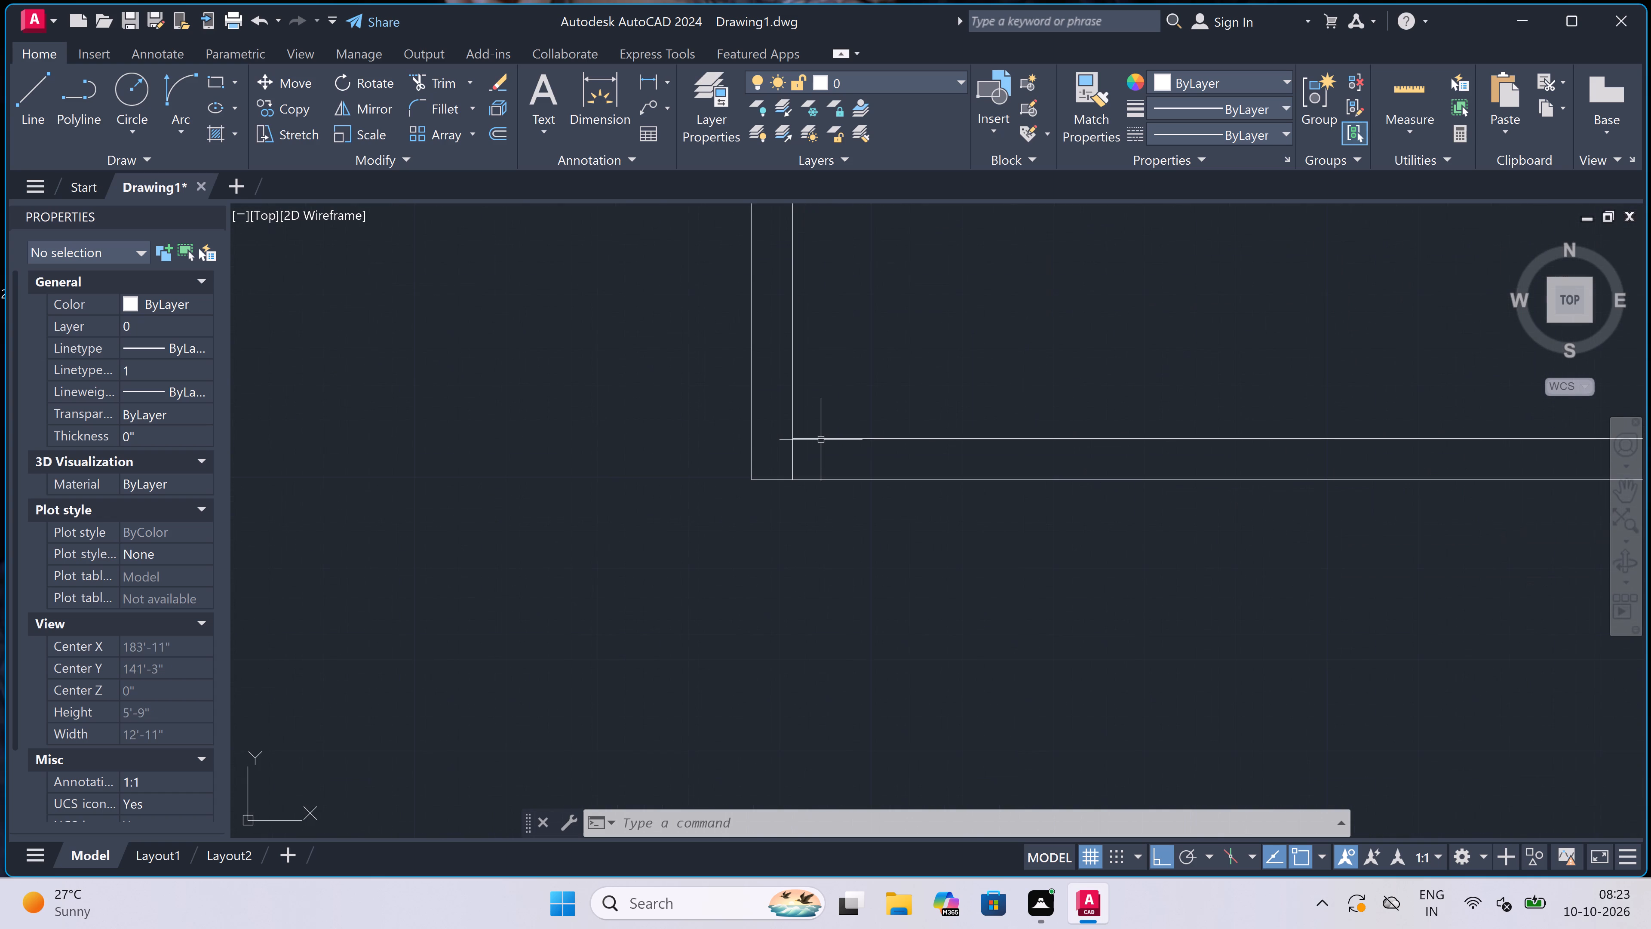
pyautogui.write('tr')
pyautogui.press('space')
pyautogui.scroll(1, 804, 461)
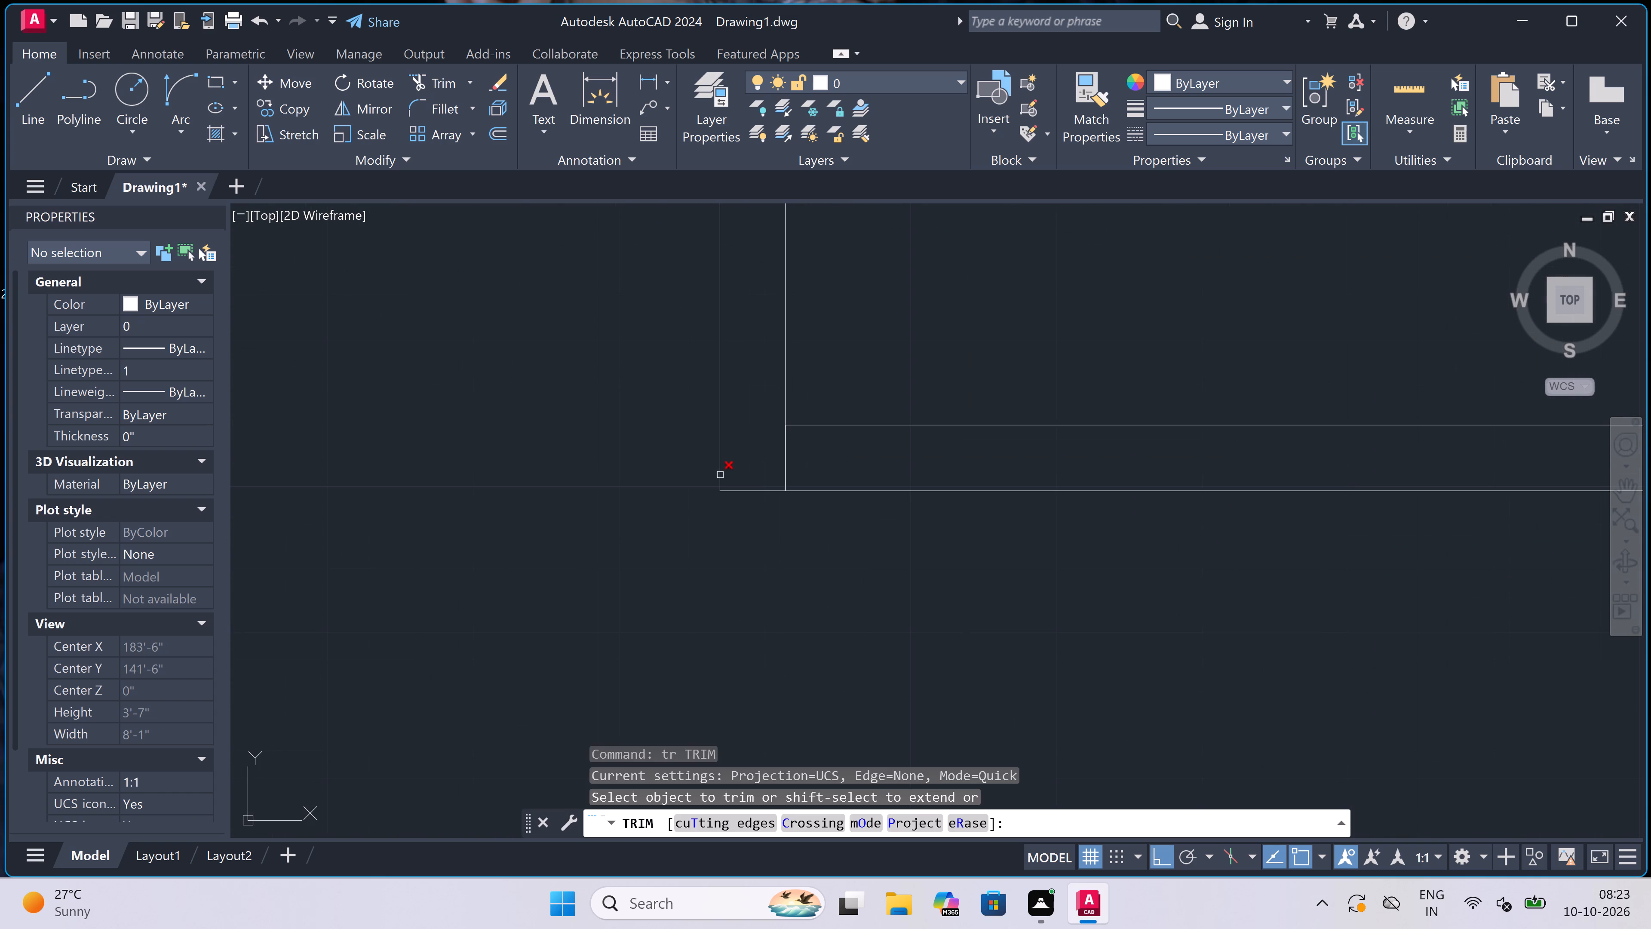
pyautogui.click(781, 461)
pyautogui.click(805, 459)
pyautogui.scroll(-6, 792, 458)
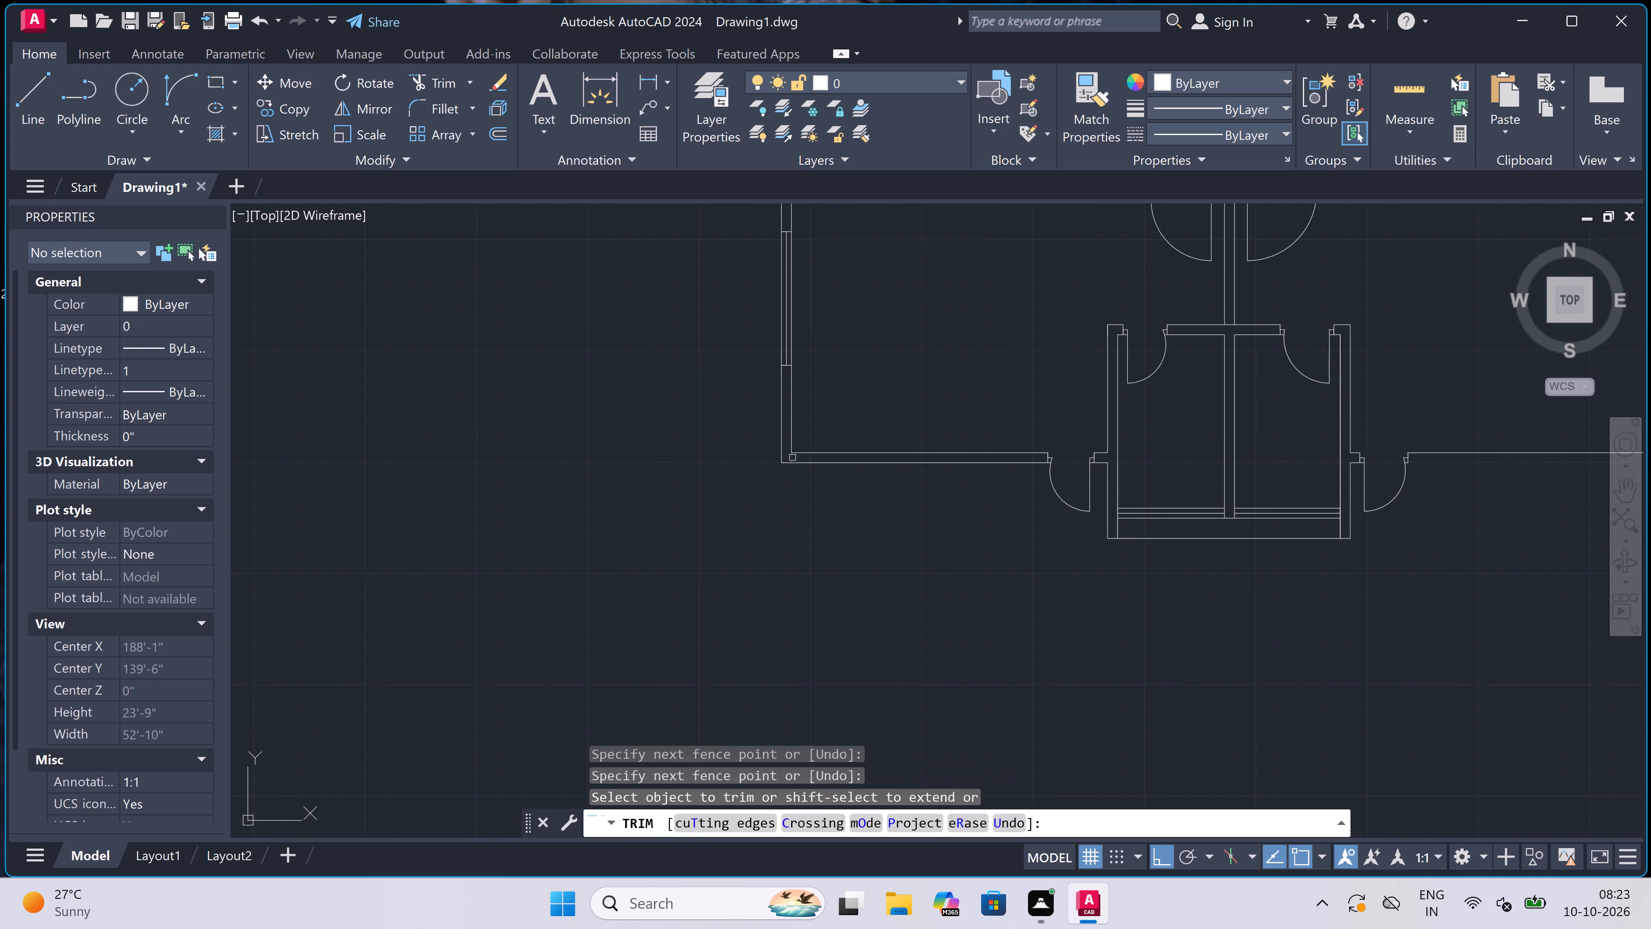
pyautogui.scroll(-1, 792, 458)
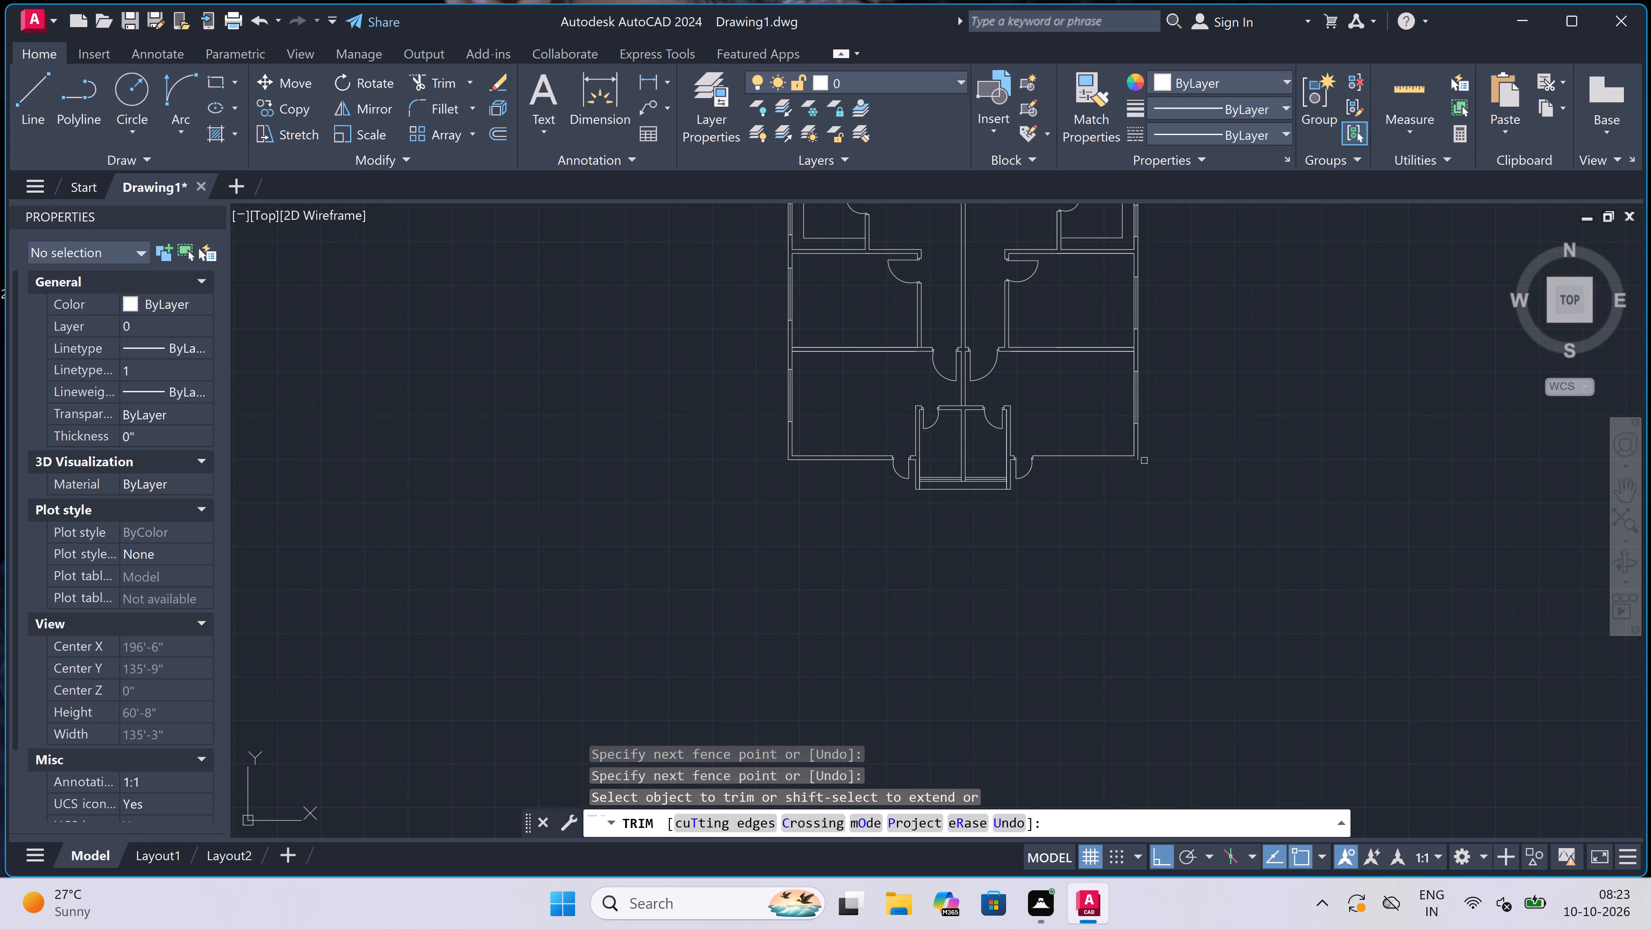
pyautogui.scroll(3, 1134, 468)
pyautogui.press('Escape')
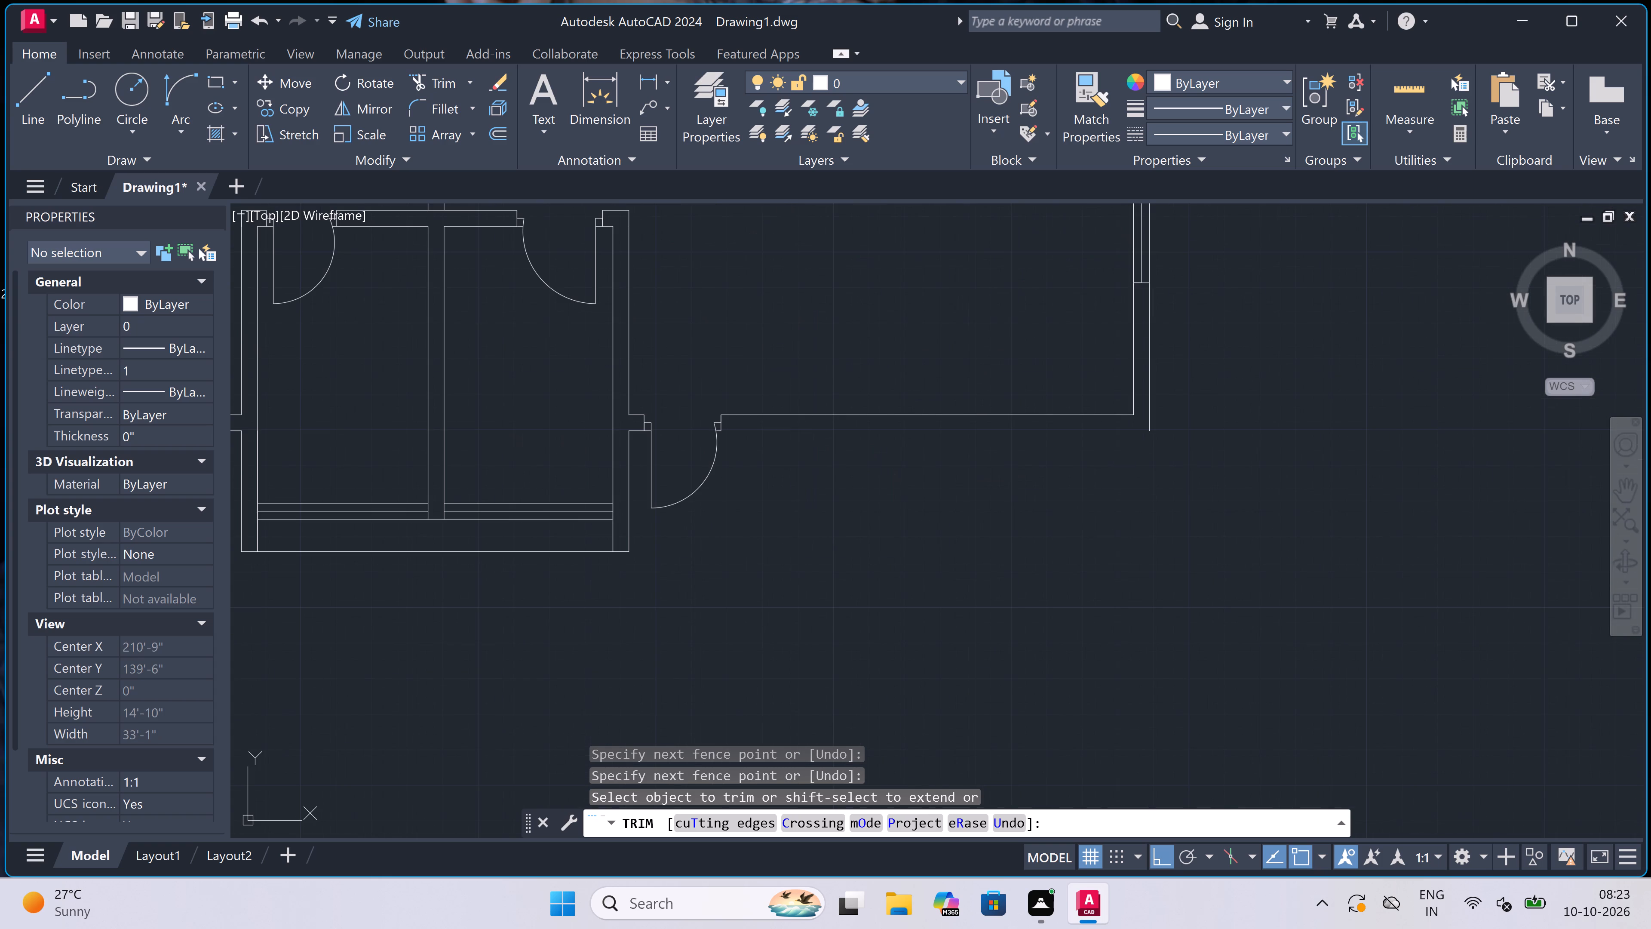
# Draw the lower-right room's lower wall face as a straight line about 10'-1" long from the door jamb to the outer corner.
pyautogui.press('l')
pyautogui.press('space')
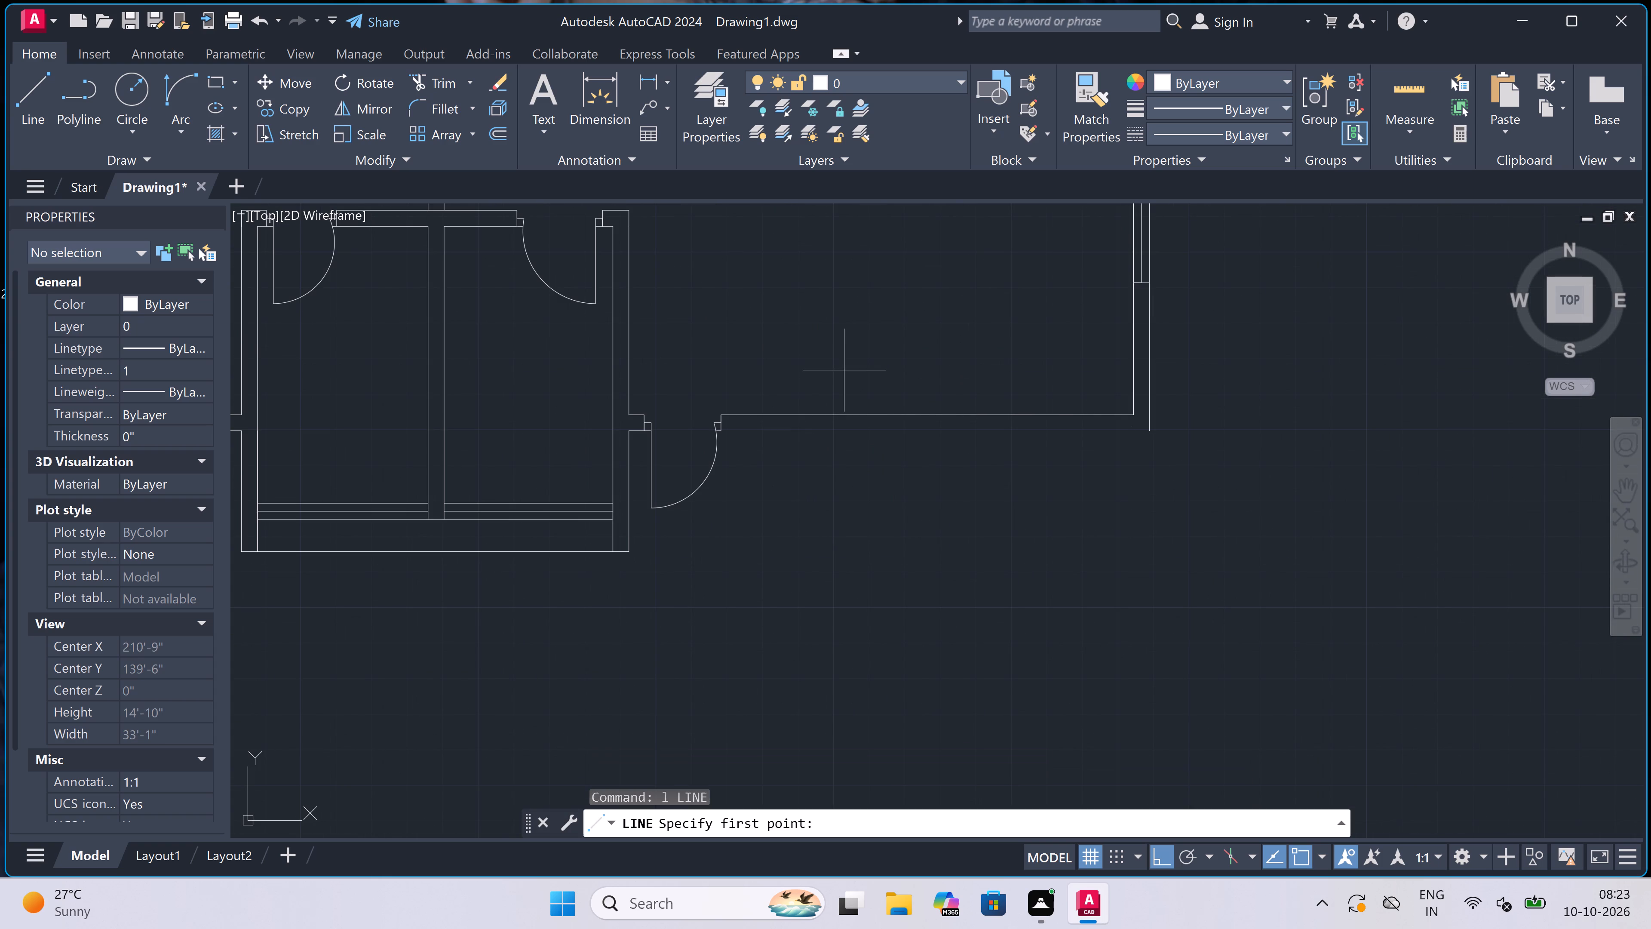
pyautogui.scroll(2, 727, 446)
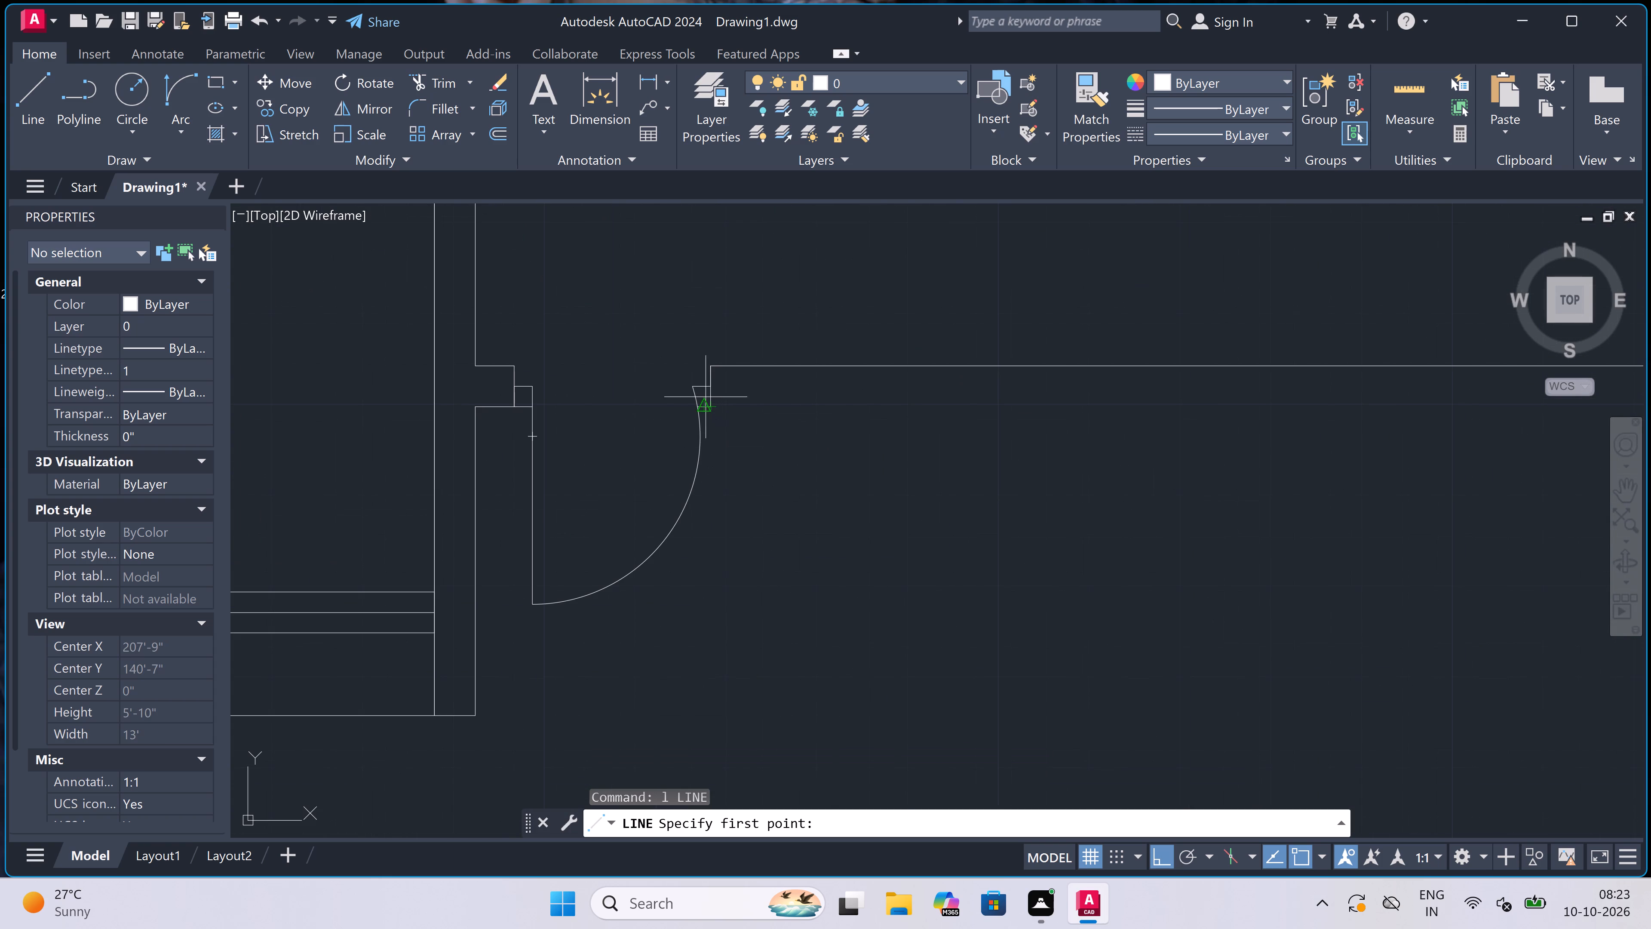
pyautogui.click(715, 415)
pyautogui.scroll(-3, 862, 417)
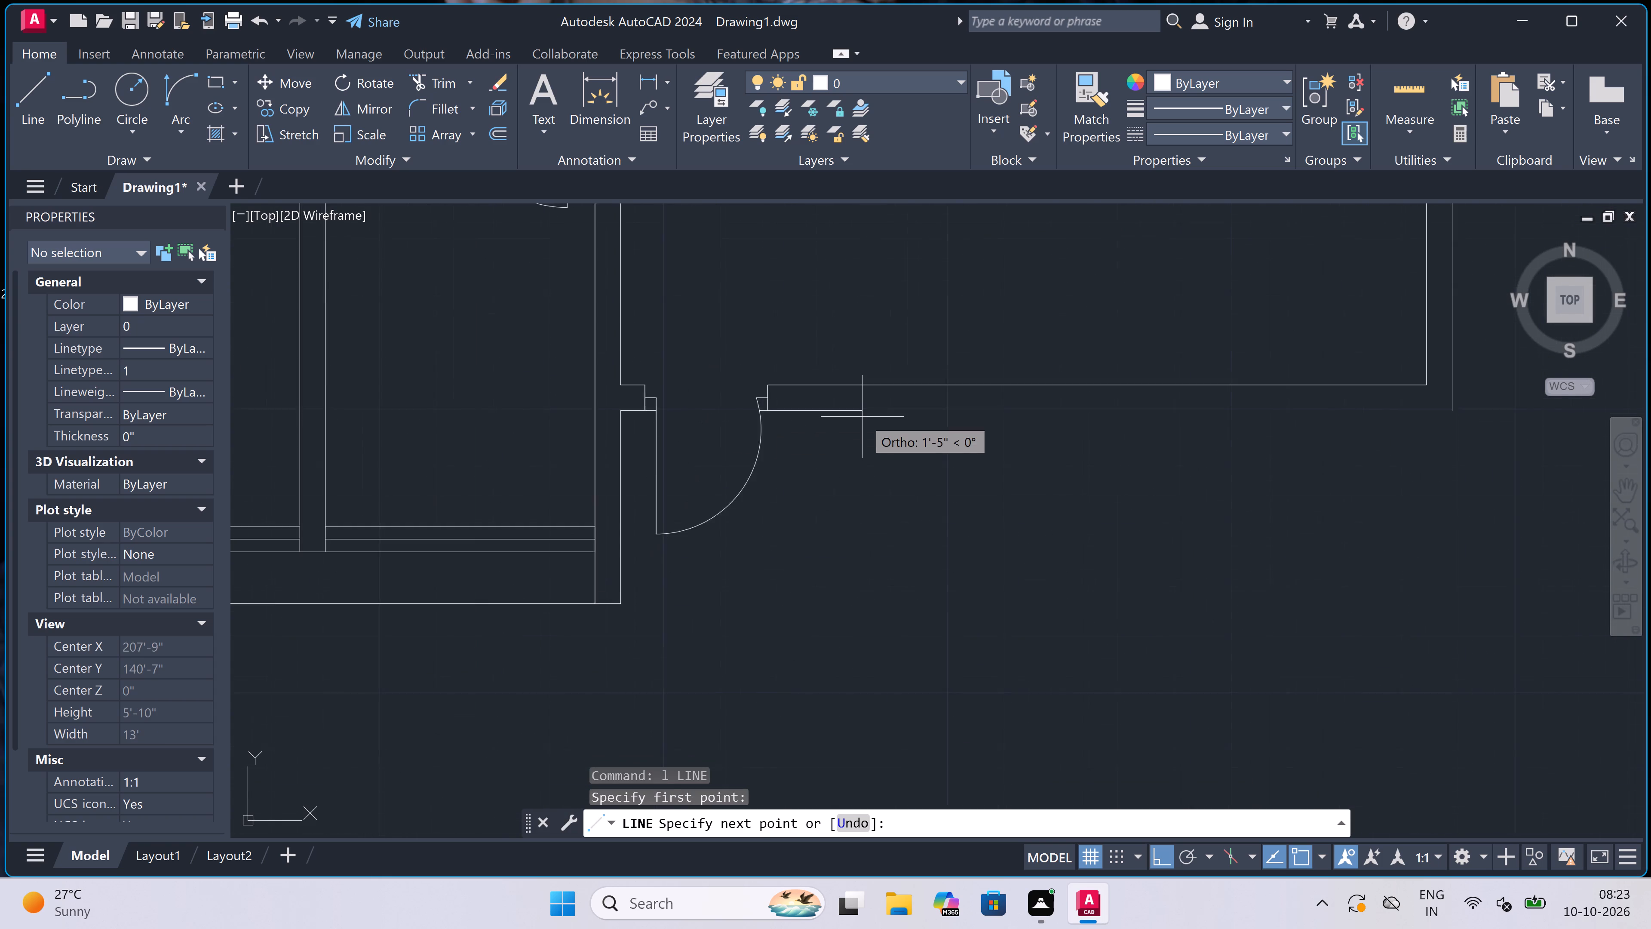
pyautogui.scroll(2, 1095, 420)
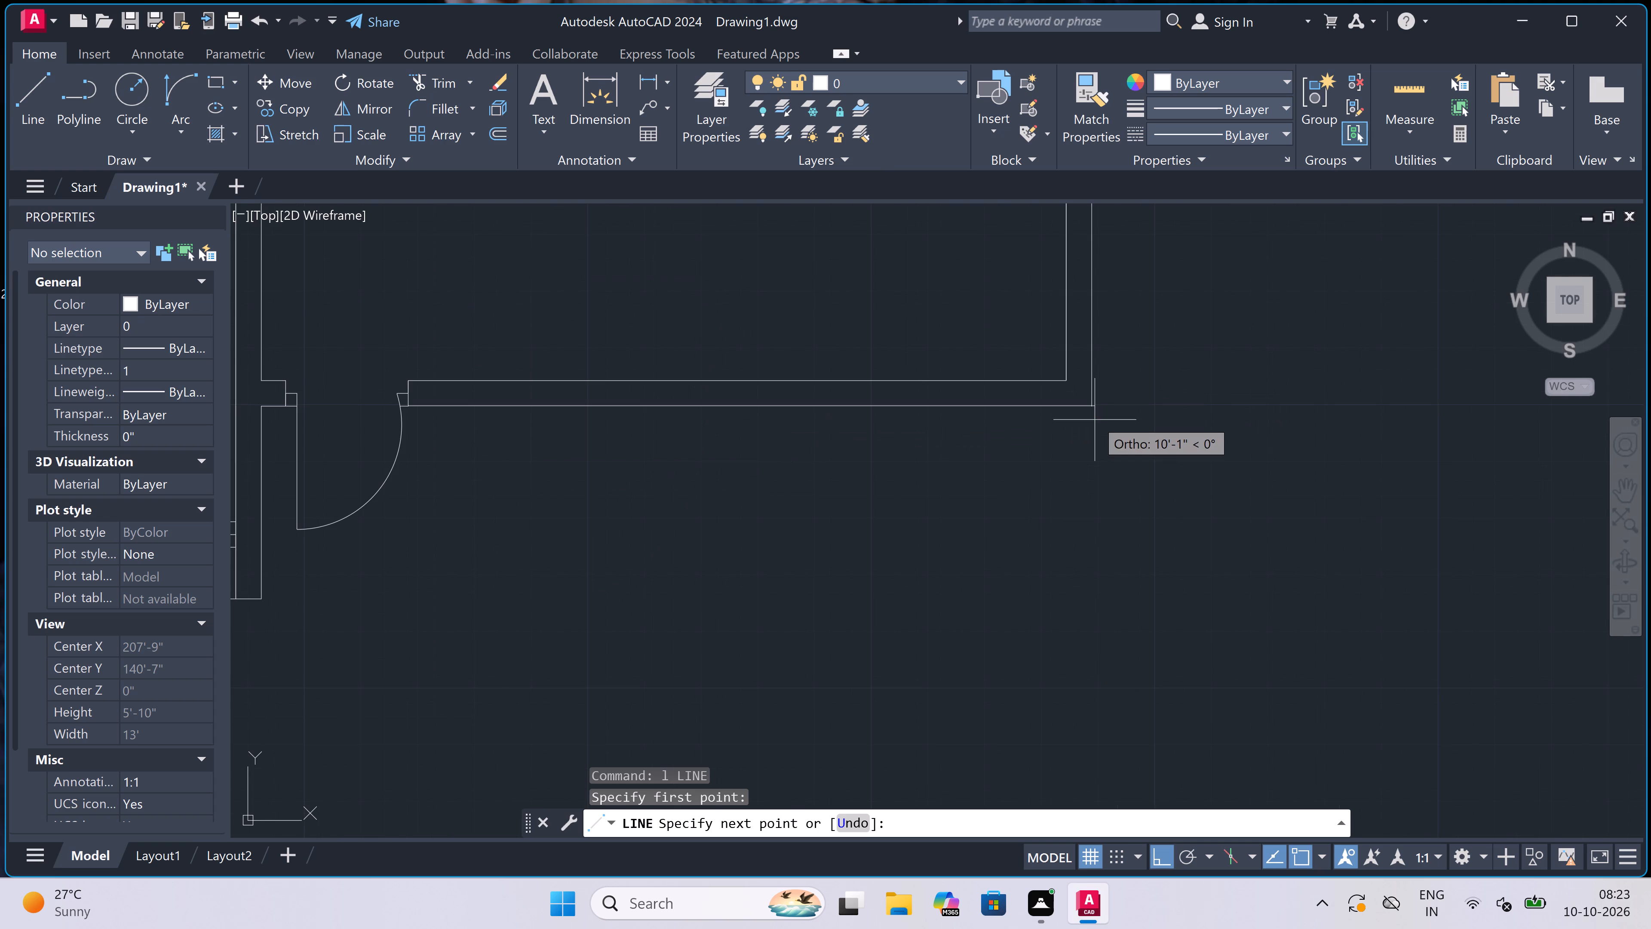
pyautogui.click(1094, 414)
pyautogui.press('Escape')
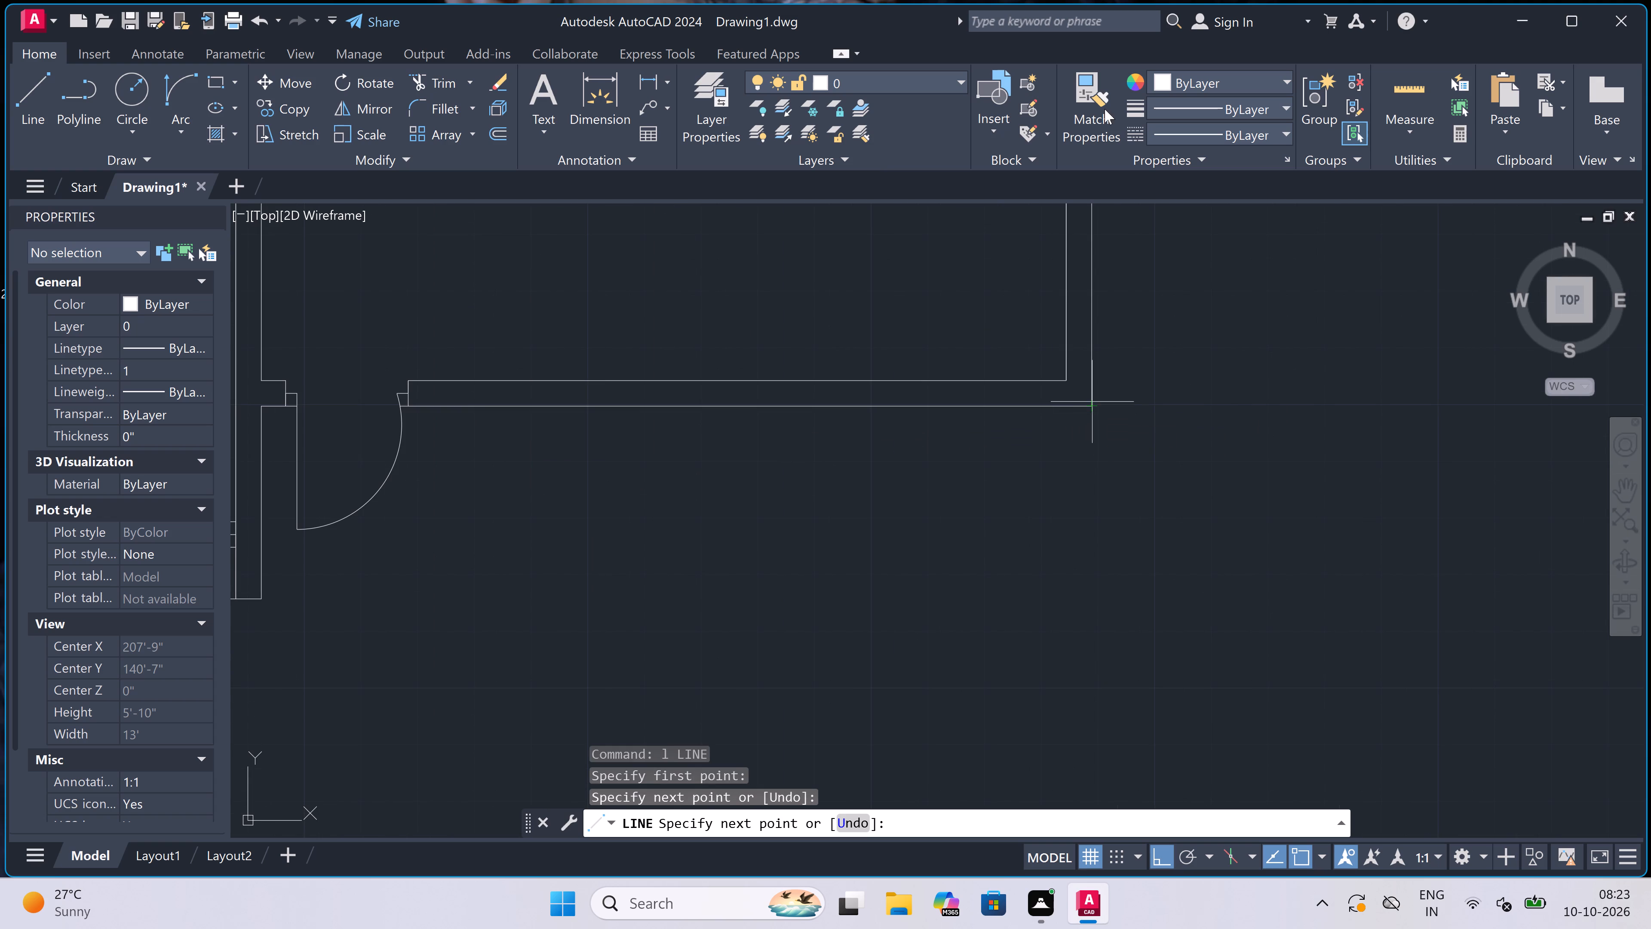
# Set the current object colour to green 19,155,72.
pyautogui.click(1190, 85)
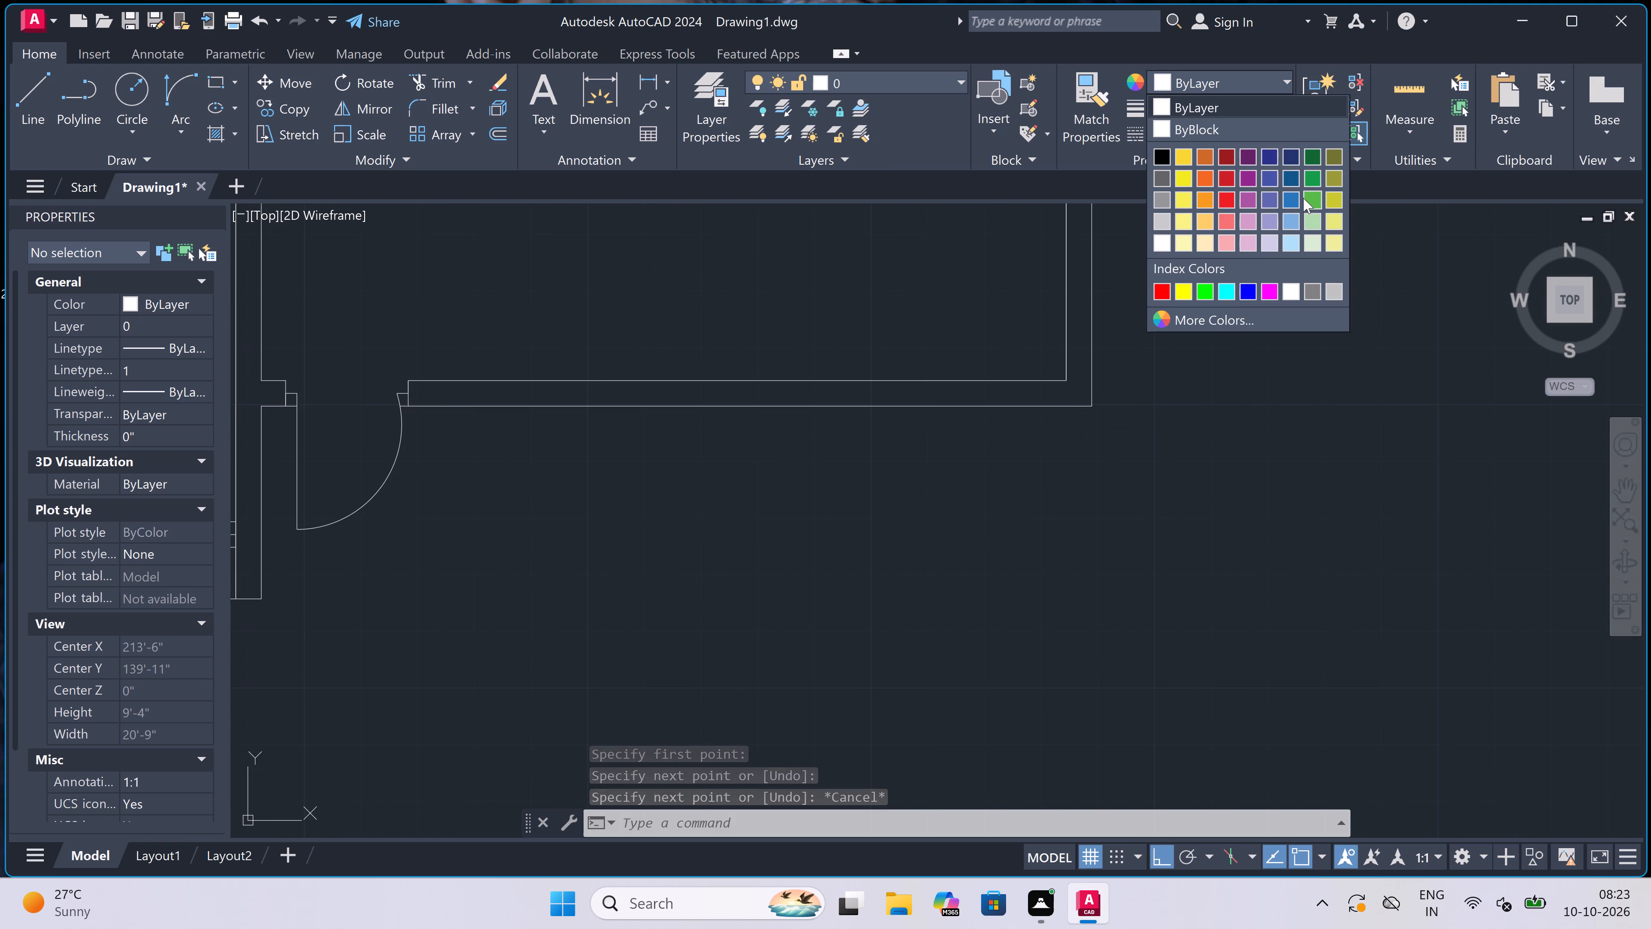
pyautogui.click(1312, 175)
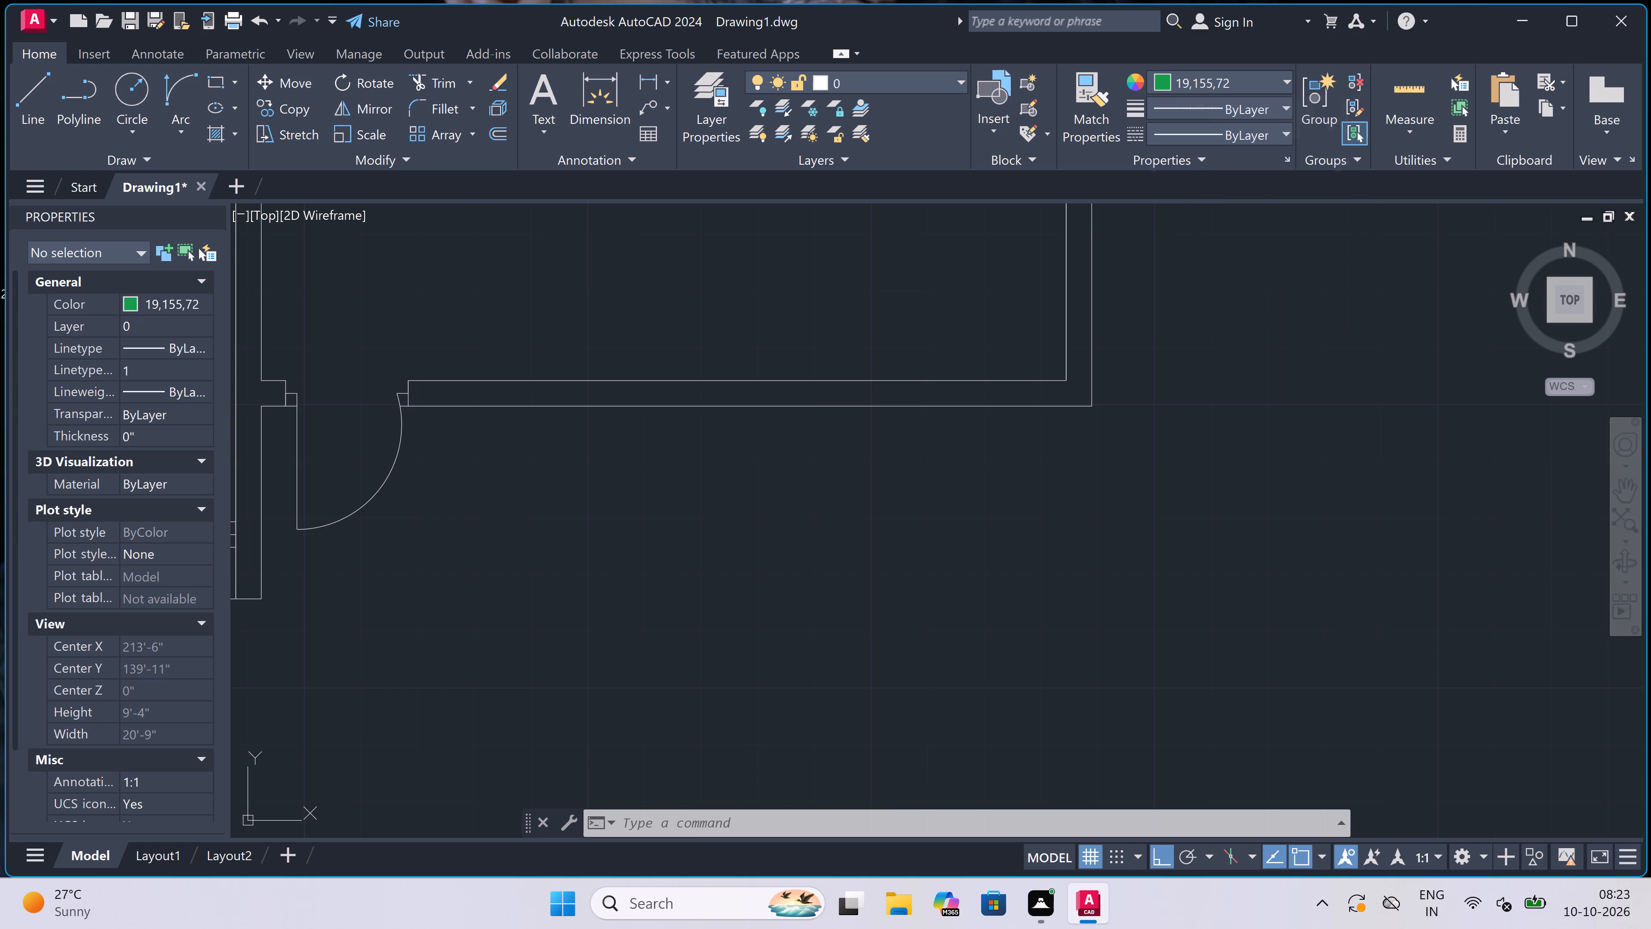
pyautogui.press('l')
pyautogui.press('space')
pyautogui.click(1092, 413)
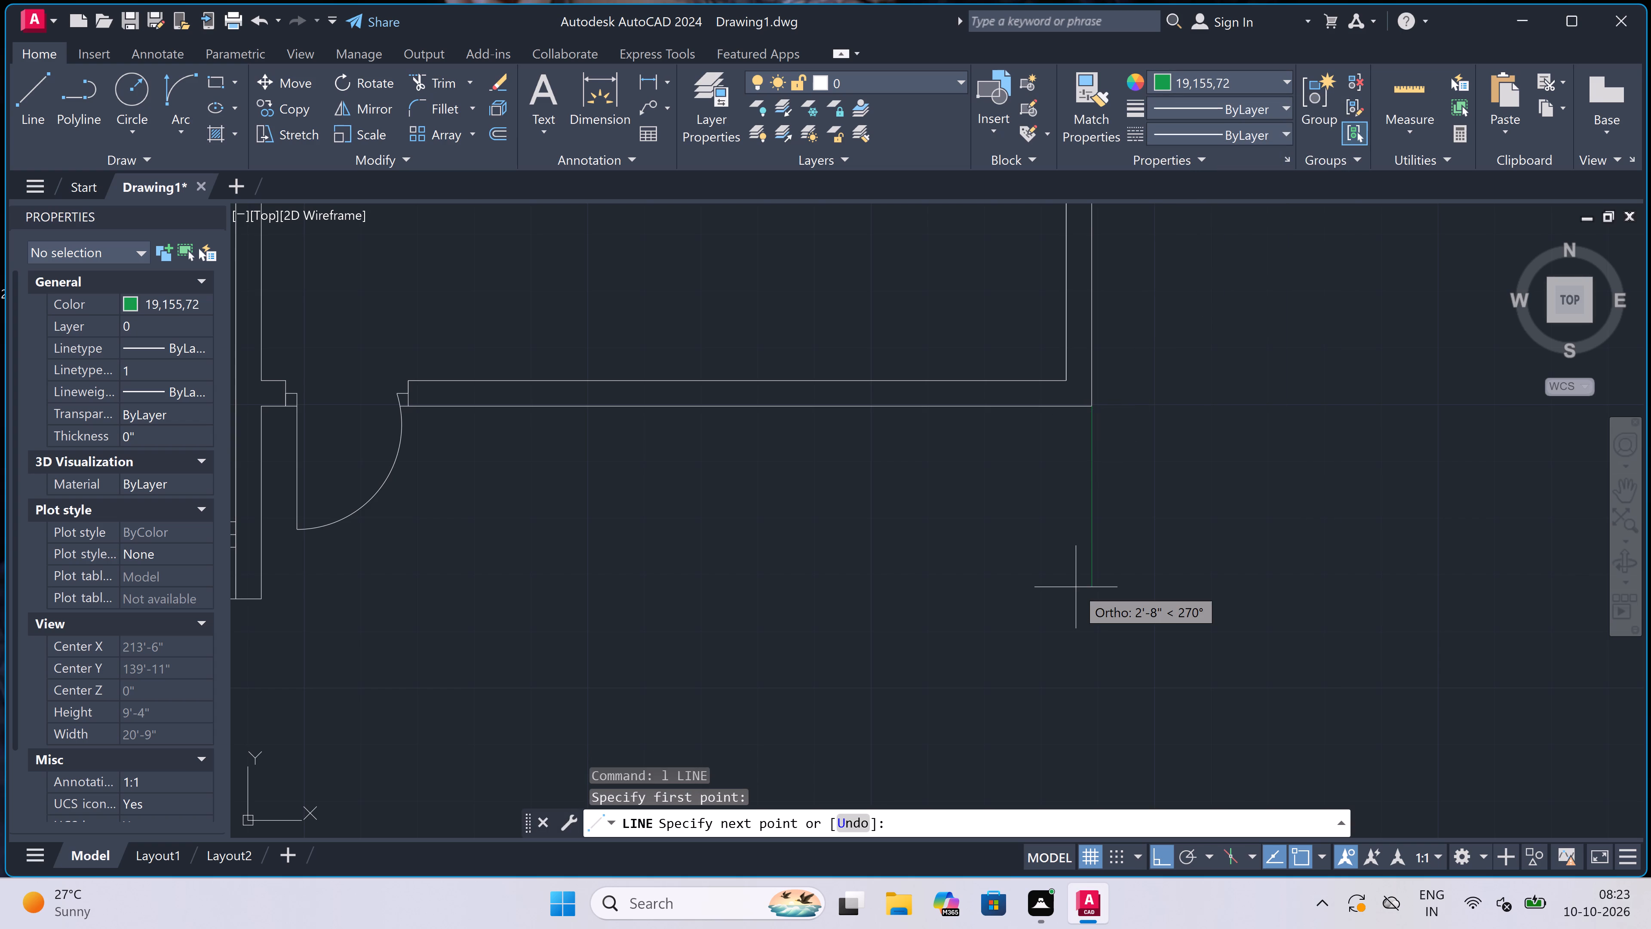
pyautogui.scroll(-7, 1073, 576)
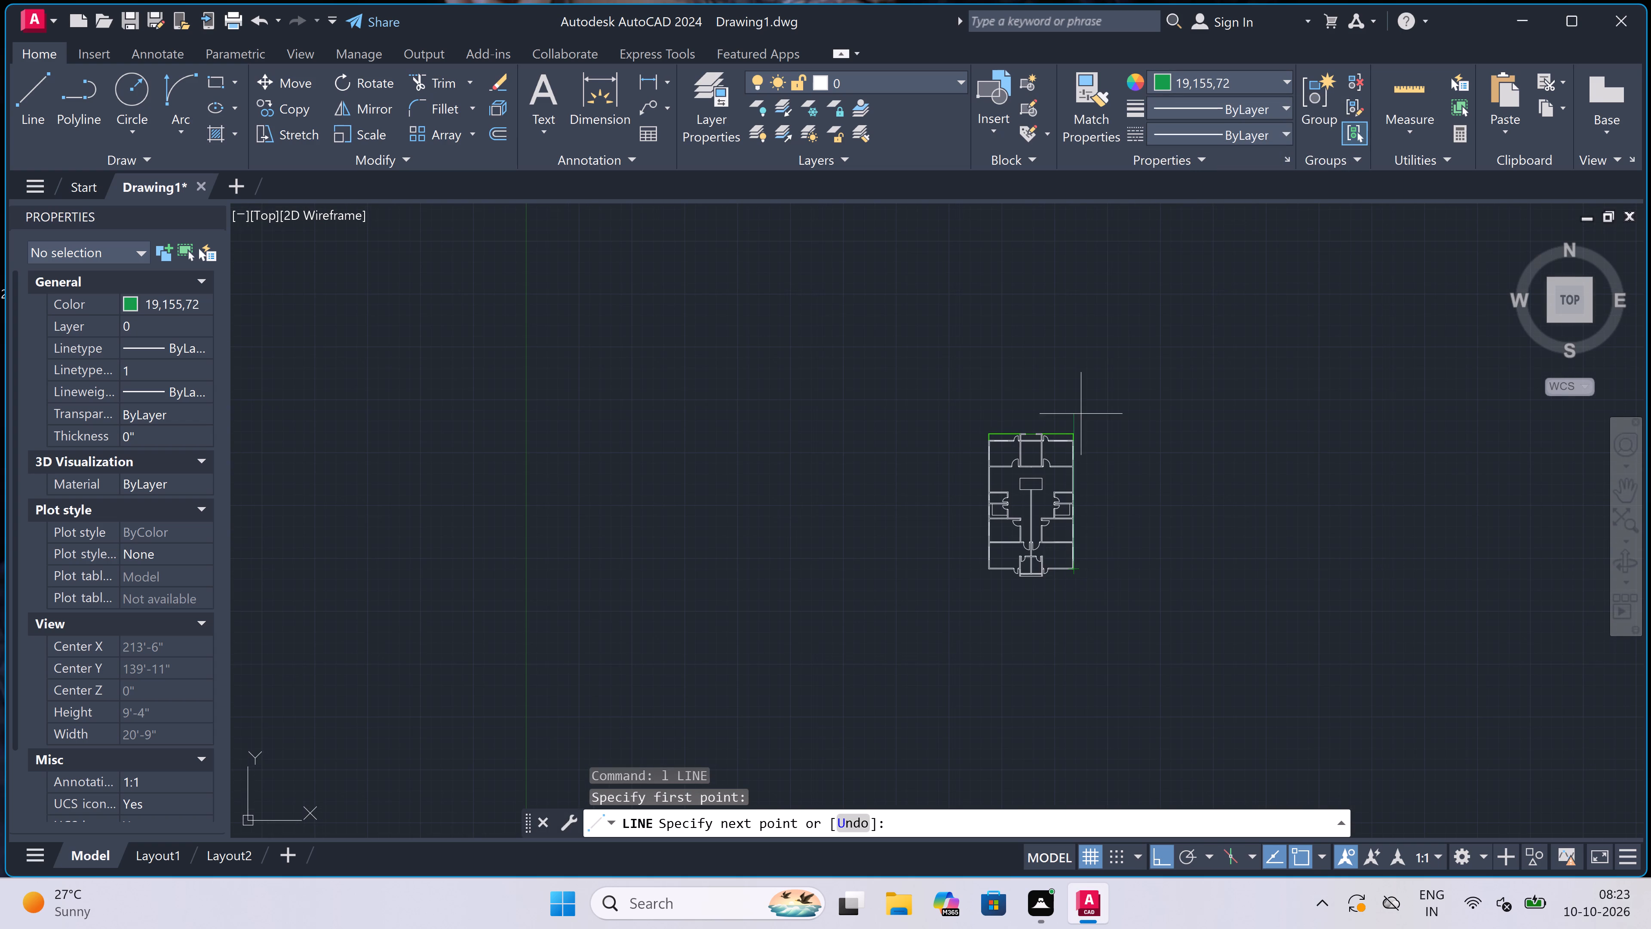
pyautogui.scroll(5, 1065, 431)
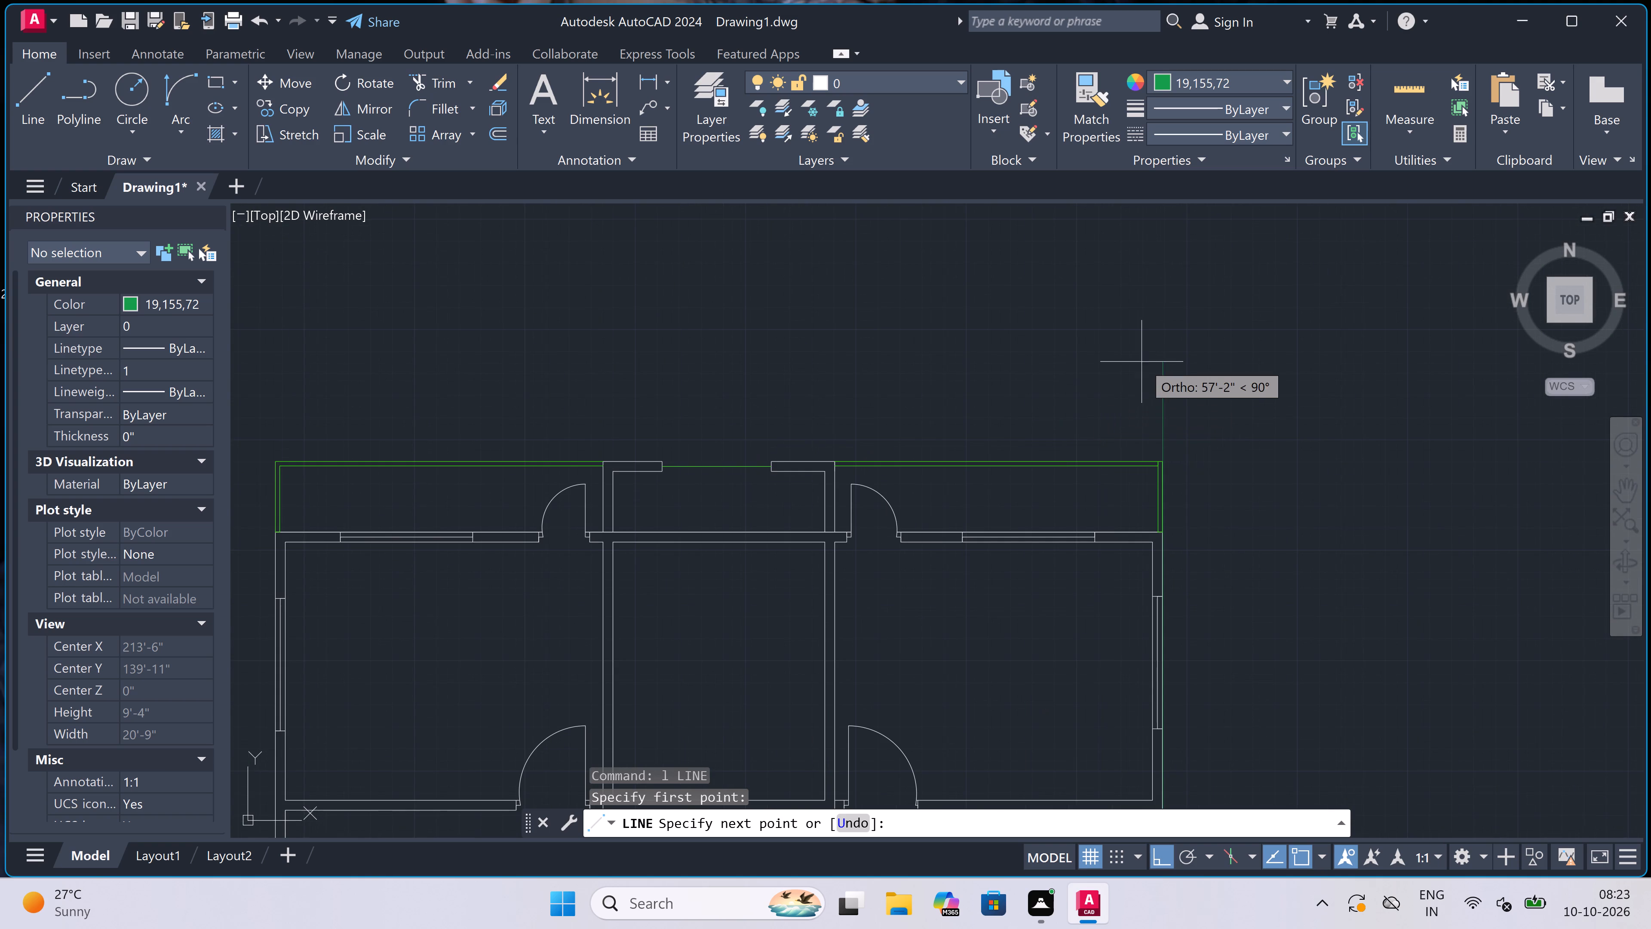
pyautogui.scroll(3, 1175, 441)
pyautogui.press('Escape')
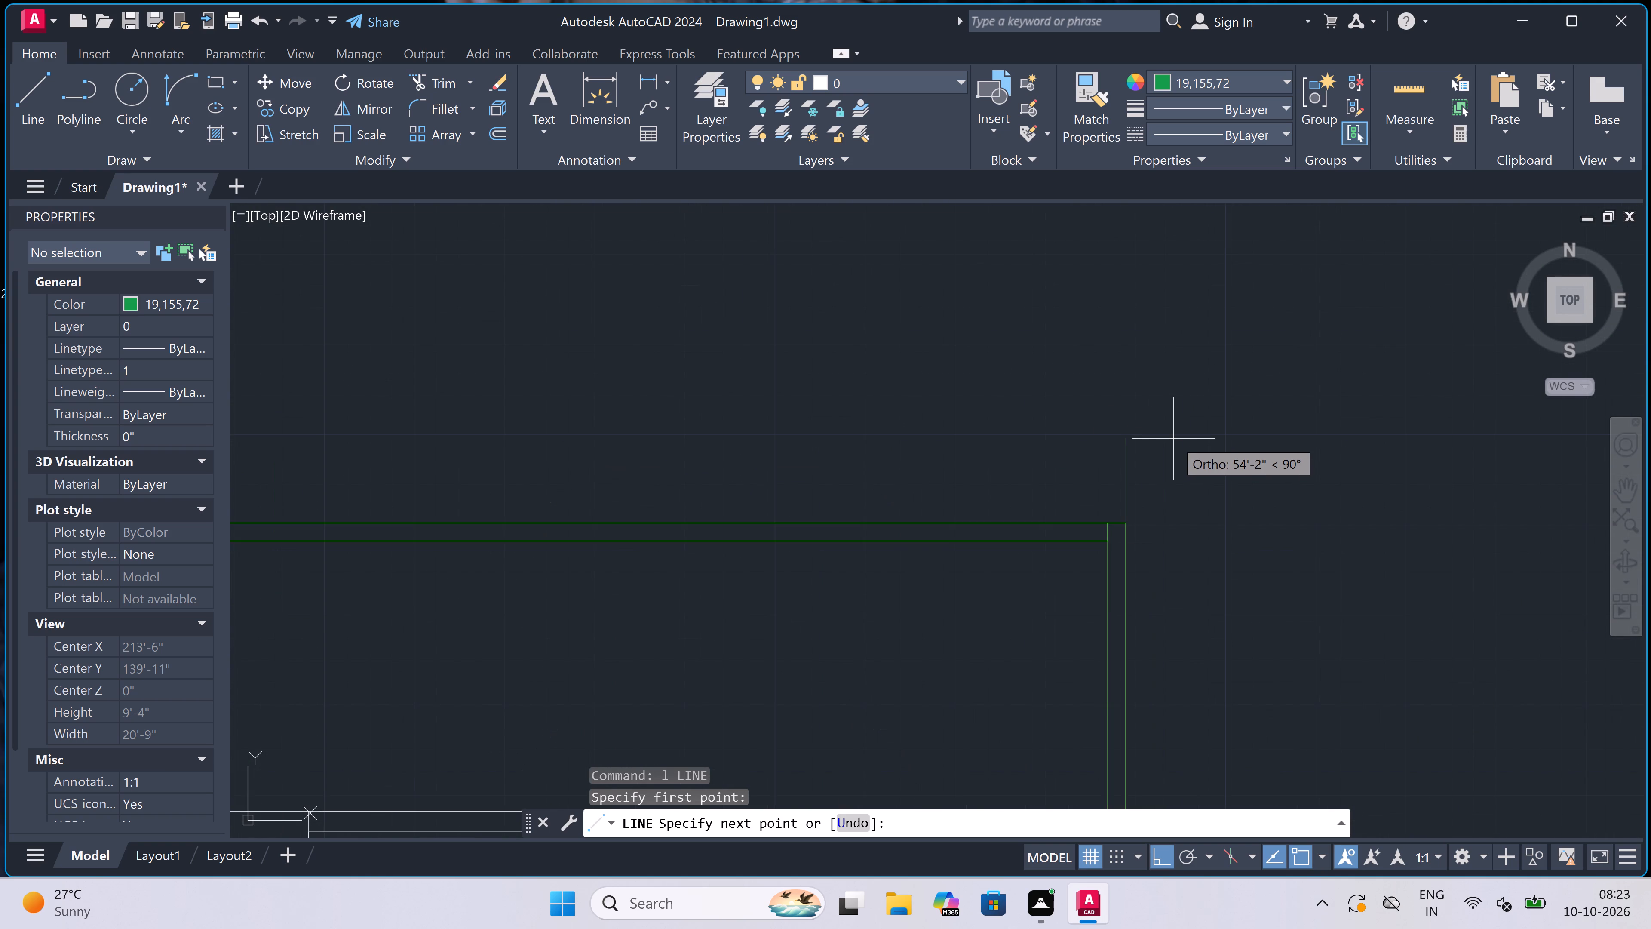
# Make line 1 the current layer.
pyautogui.scroll(-4, 1112, 375)
pyautogui.click(851, 78)
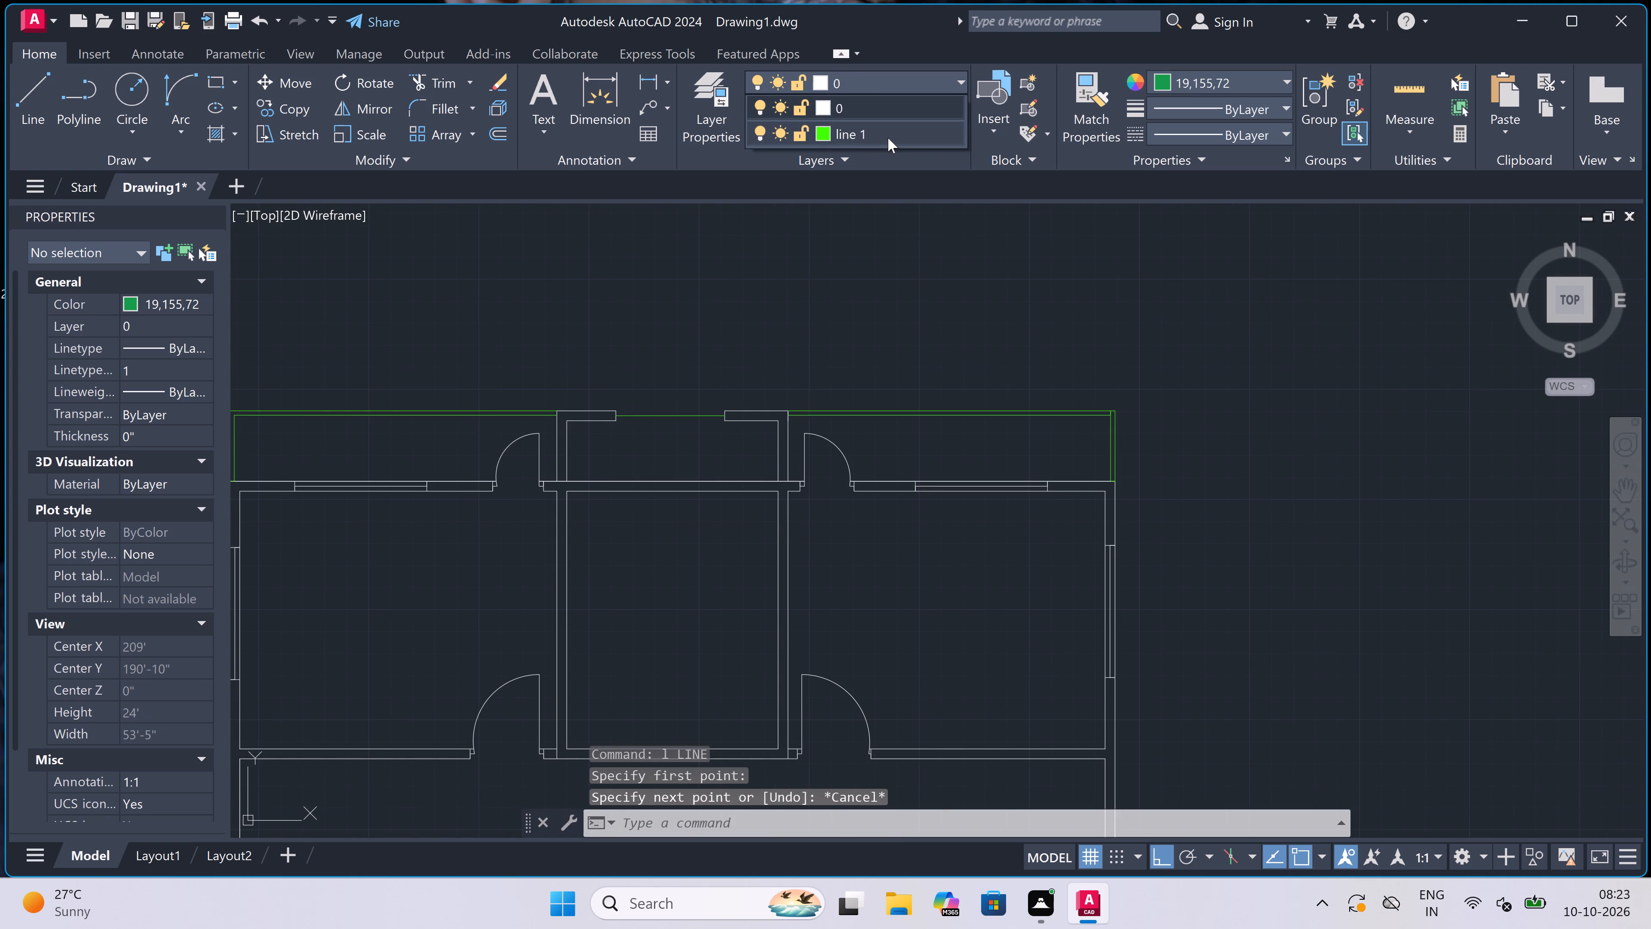
pyautogui.click(888, 138)
pyautogui.scroll(-7, 889, 223)
pyautogui.scroll(3, 892, 264)
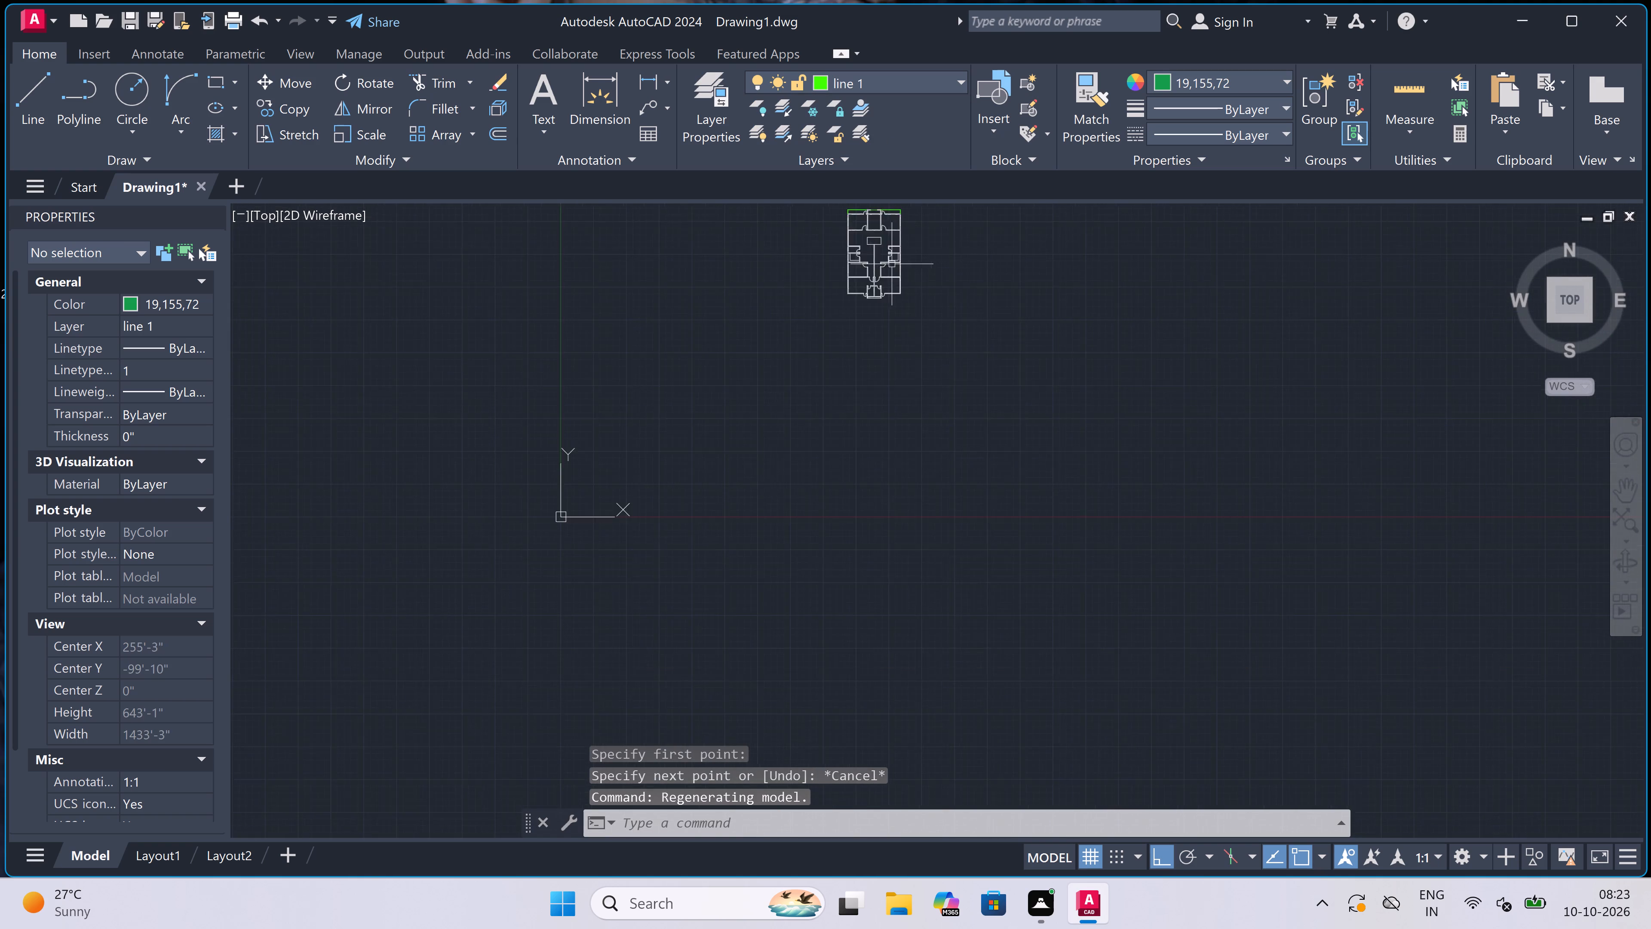
pyautogui.scroll(1, 892, 264)
pyautogui.scroll(3, 907, 454)
pyautogui.scroll(-4, 902, 422)
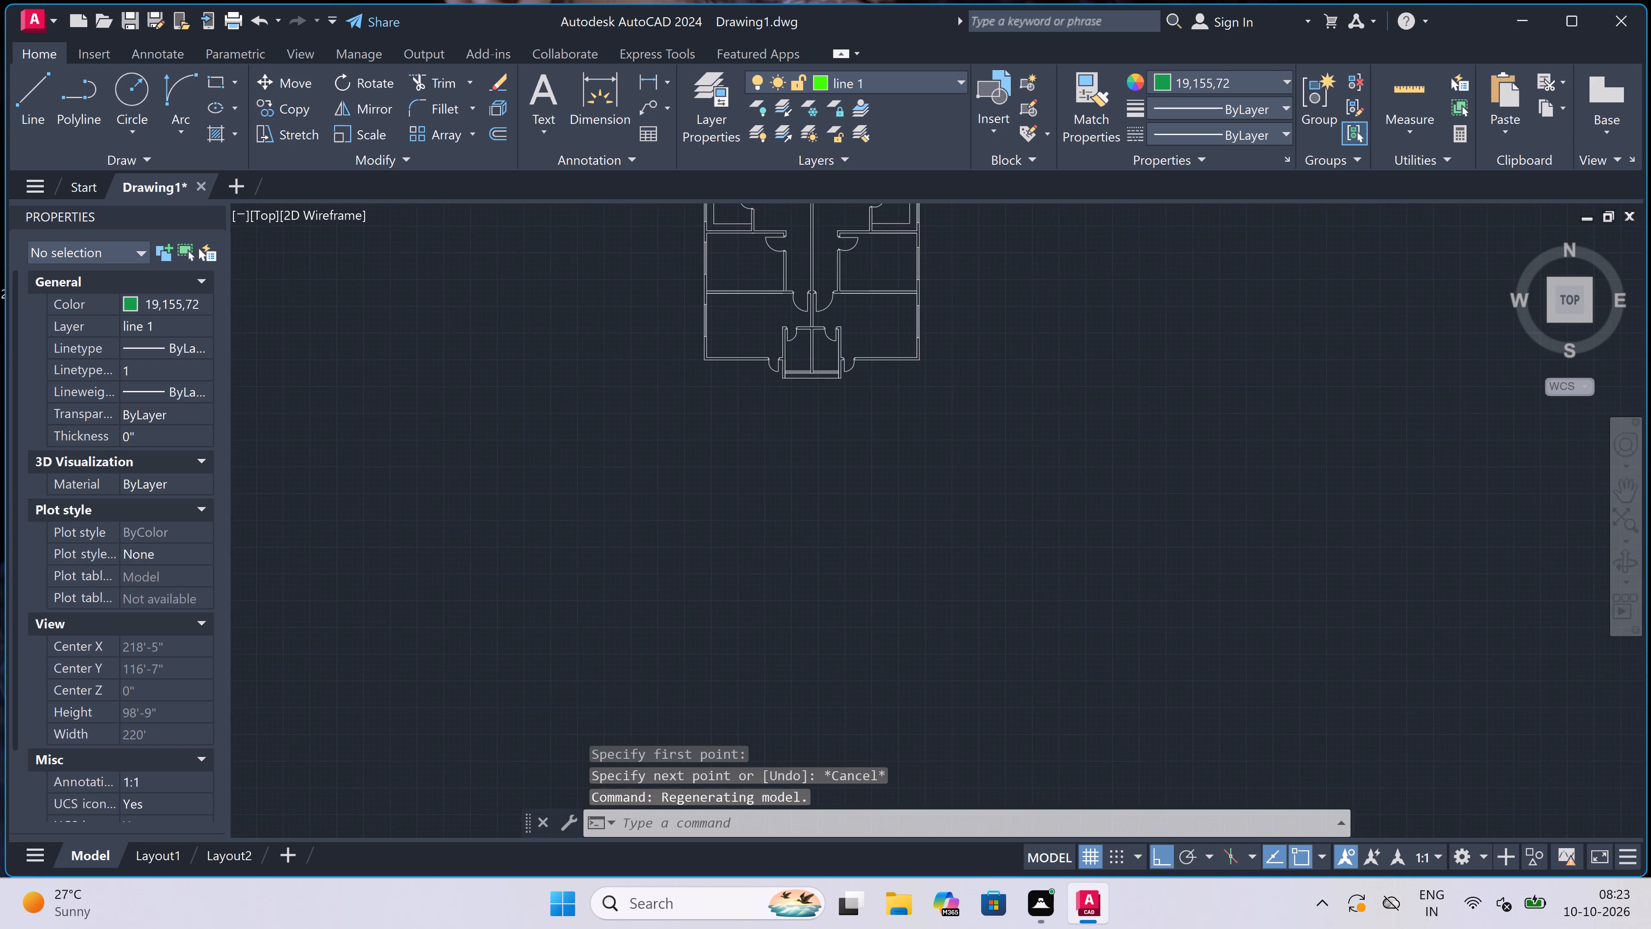
# Draw the green outline below the lower-right room from the central block's bottom corner across and up to the room's outer wall corner.
pyautogui.scroll(2, 898, 308)
pyautogui.scroll(3, 880, 415)
pyautogui.scroll(-3, 880, 415)
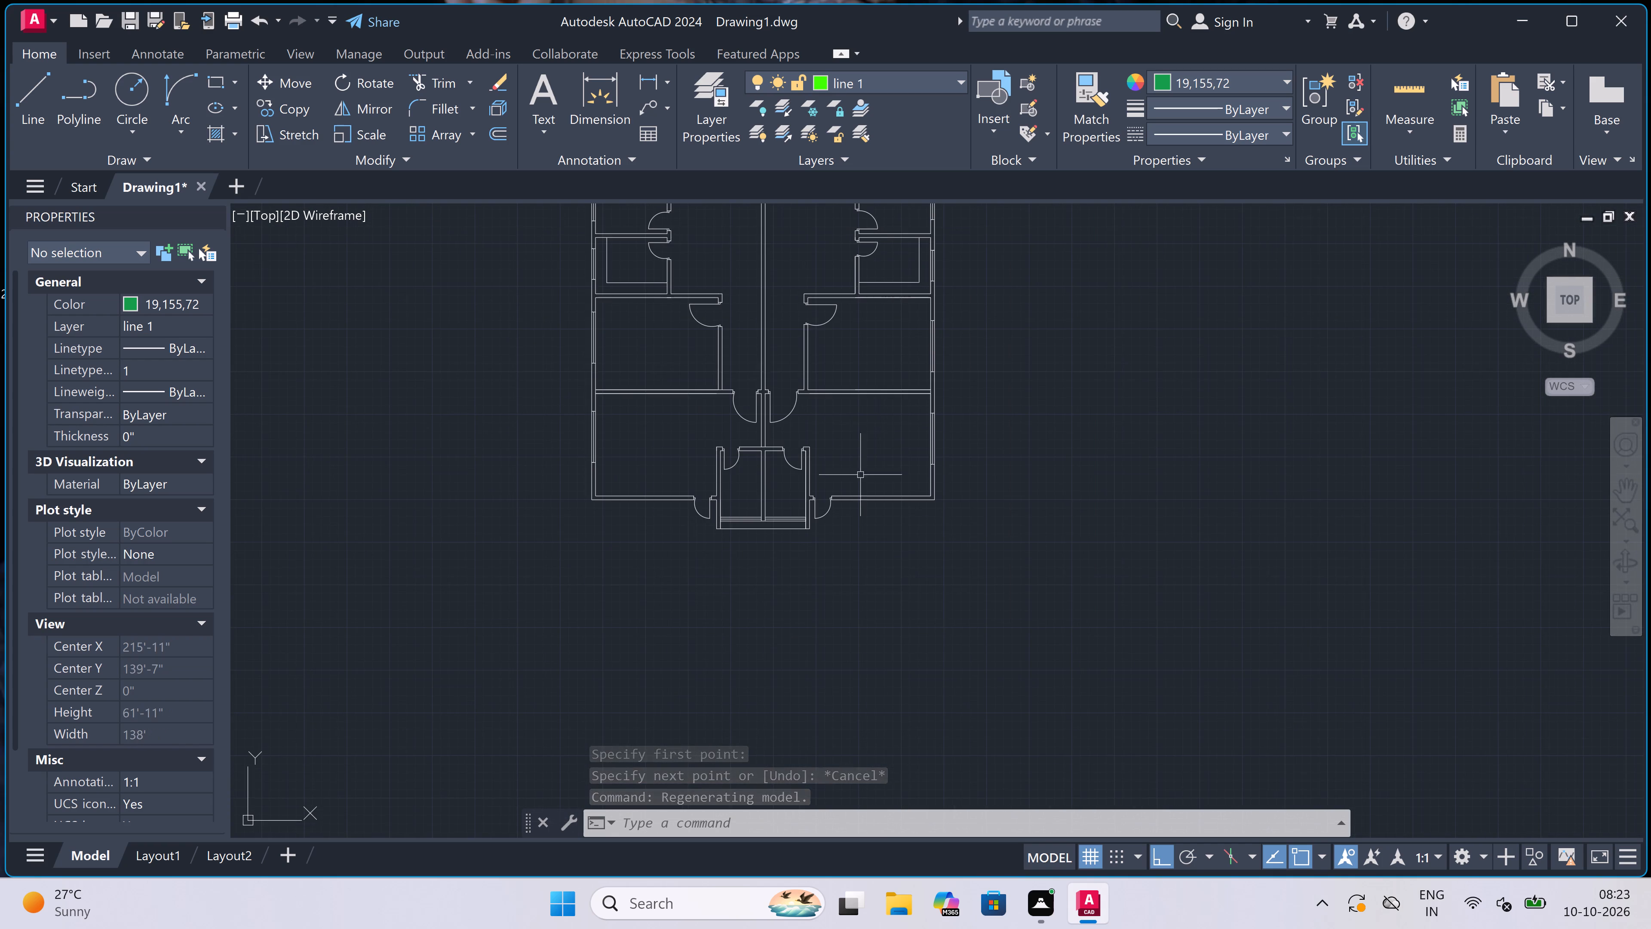
pyautogui.scroll(2, 852, 488)
pyautogui.scroll(-2, 852, 488)
pyautogui.scroll(2, 844, 529)
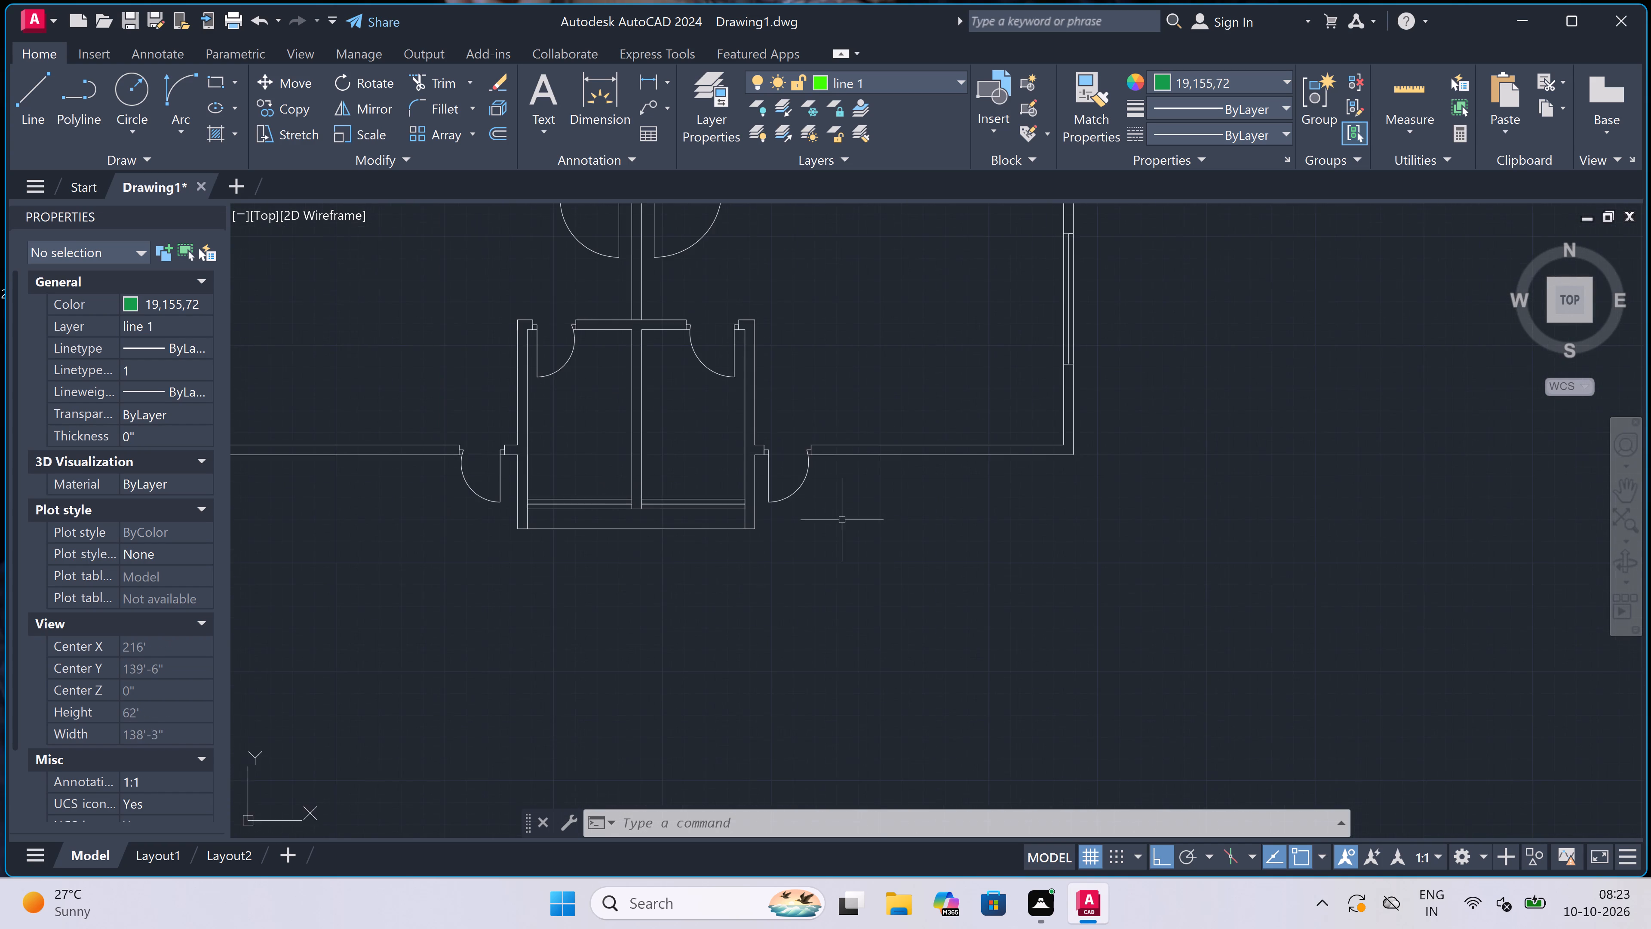
pyautogui.scroll(3, 840, 519)
pyautogui.press('l')
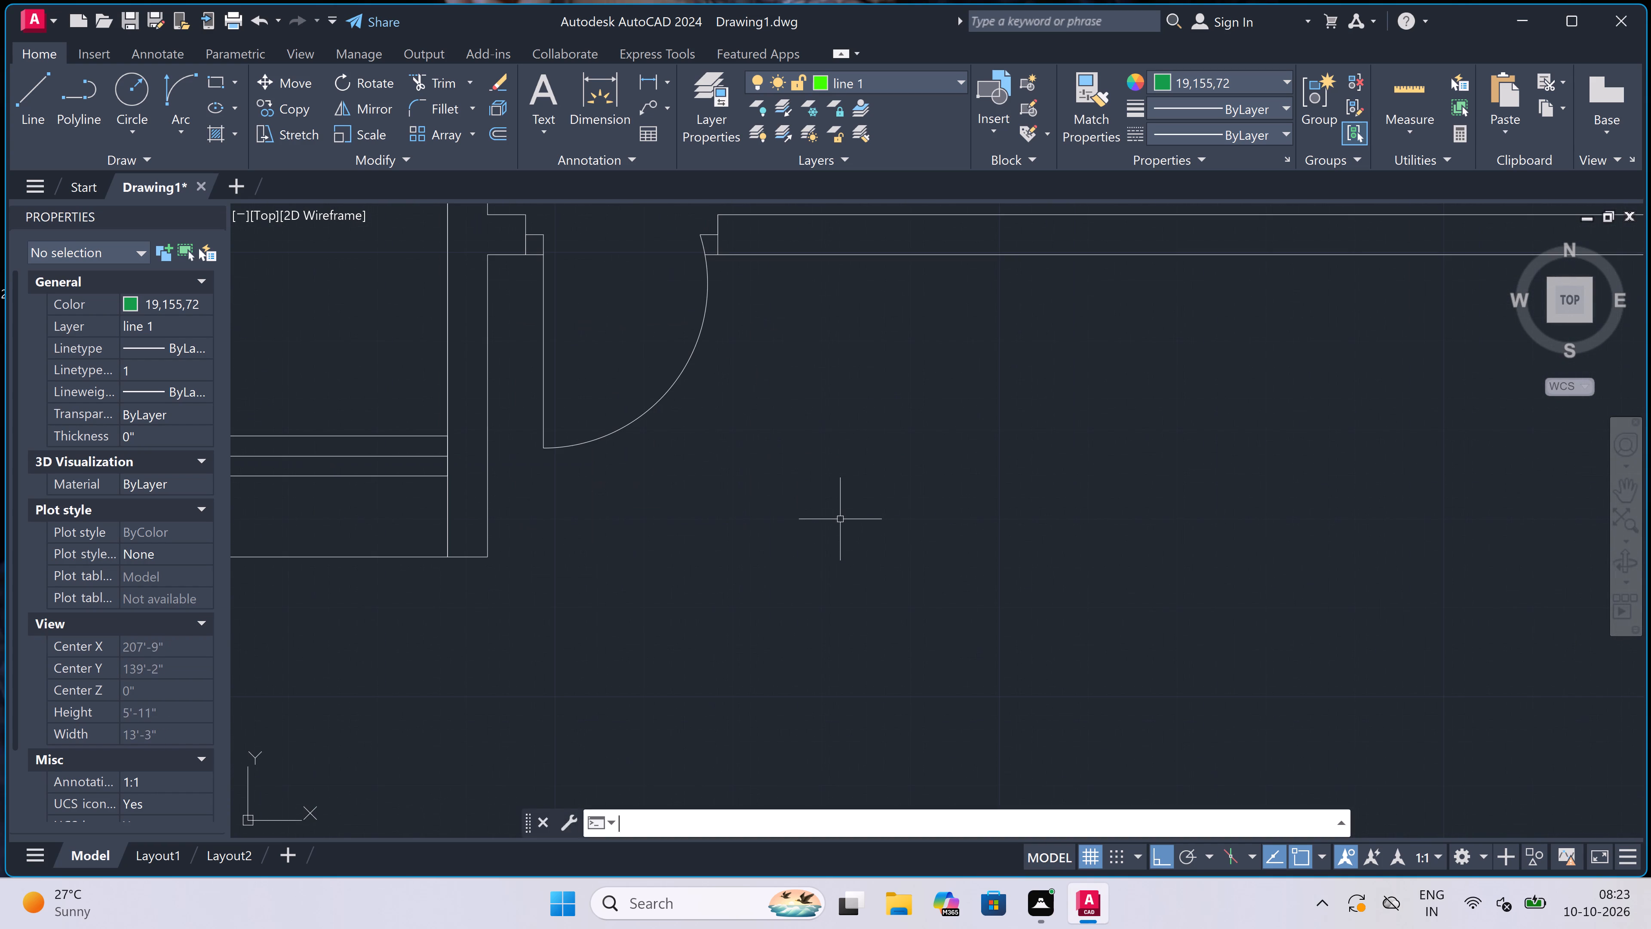
pyautogui.press('space')
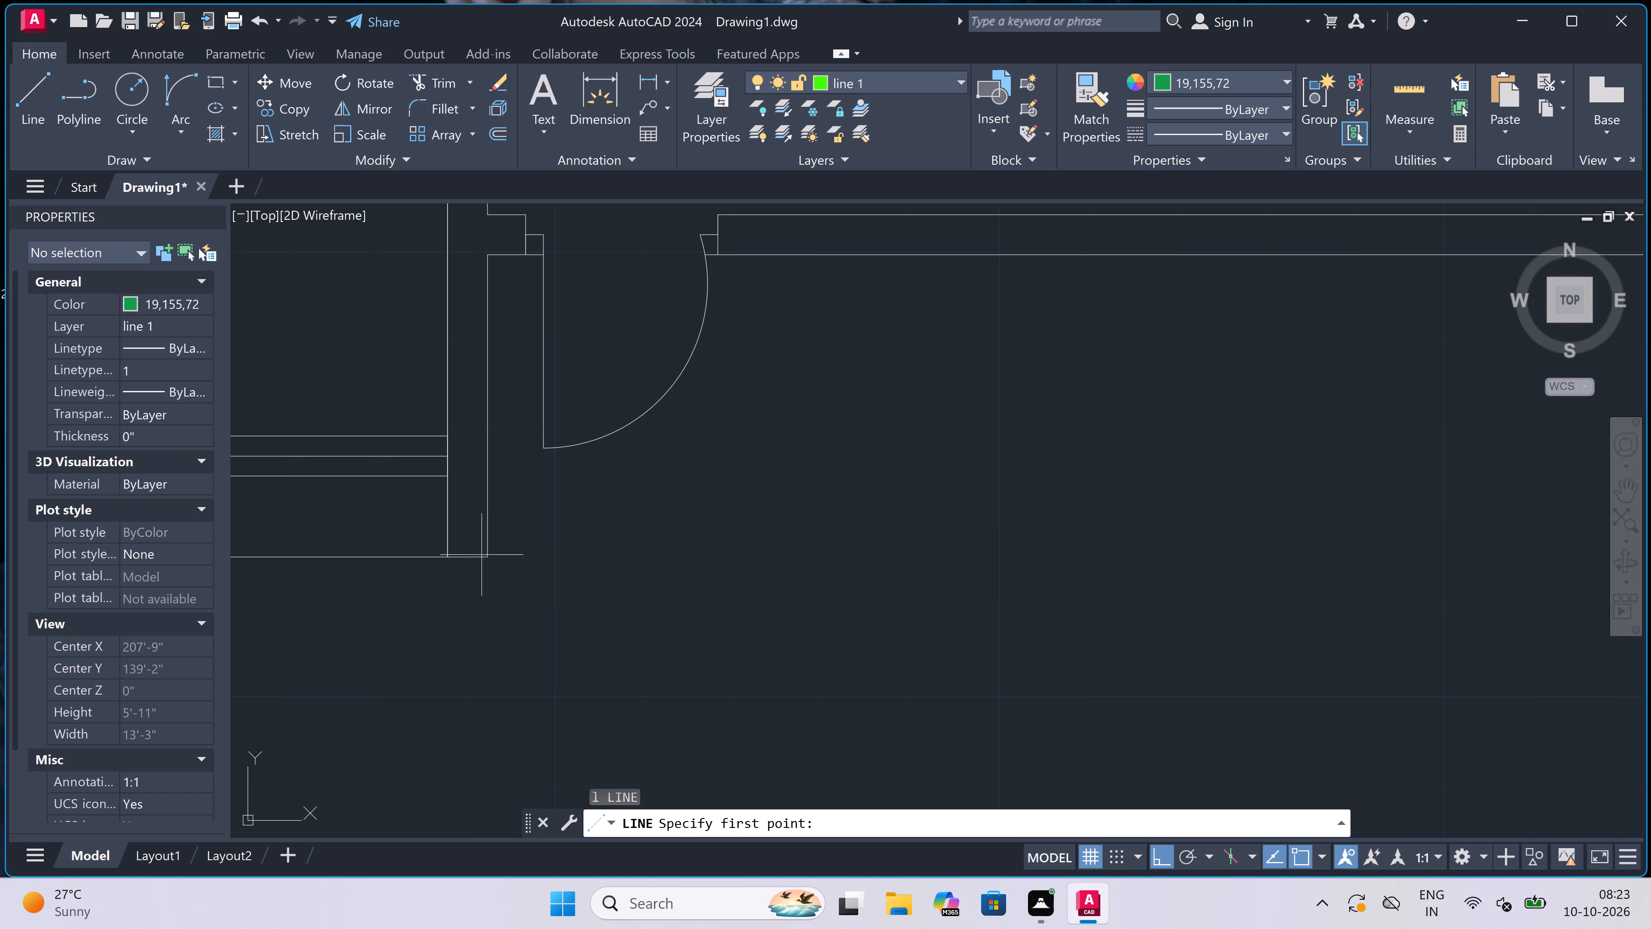
pyautogui.click(486, 557)
pyautogui.scroll(-2, 486, 555)
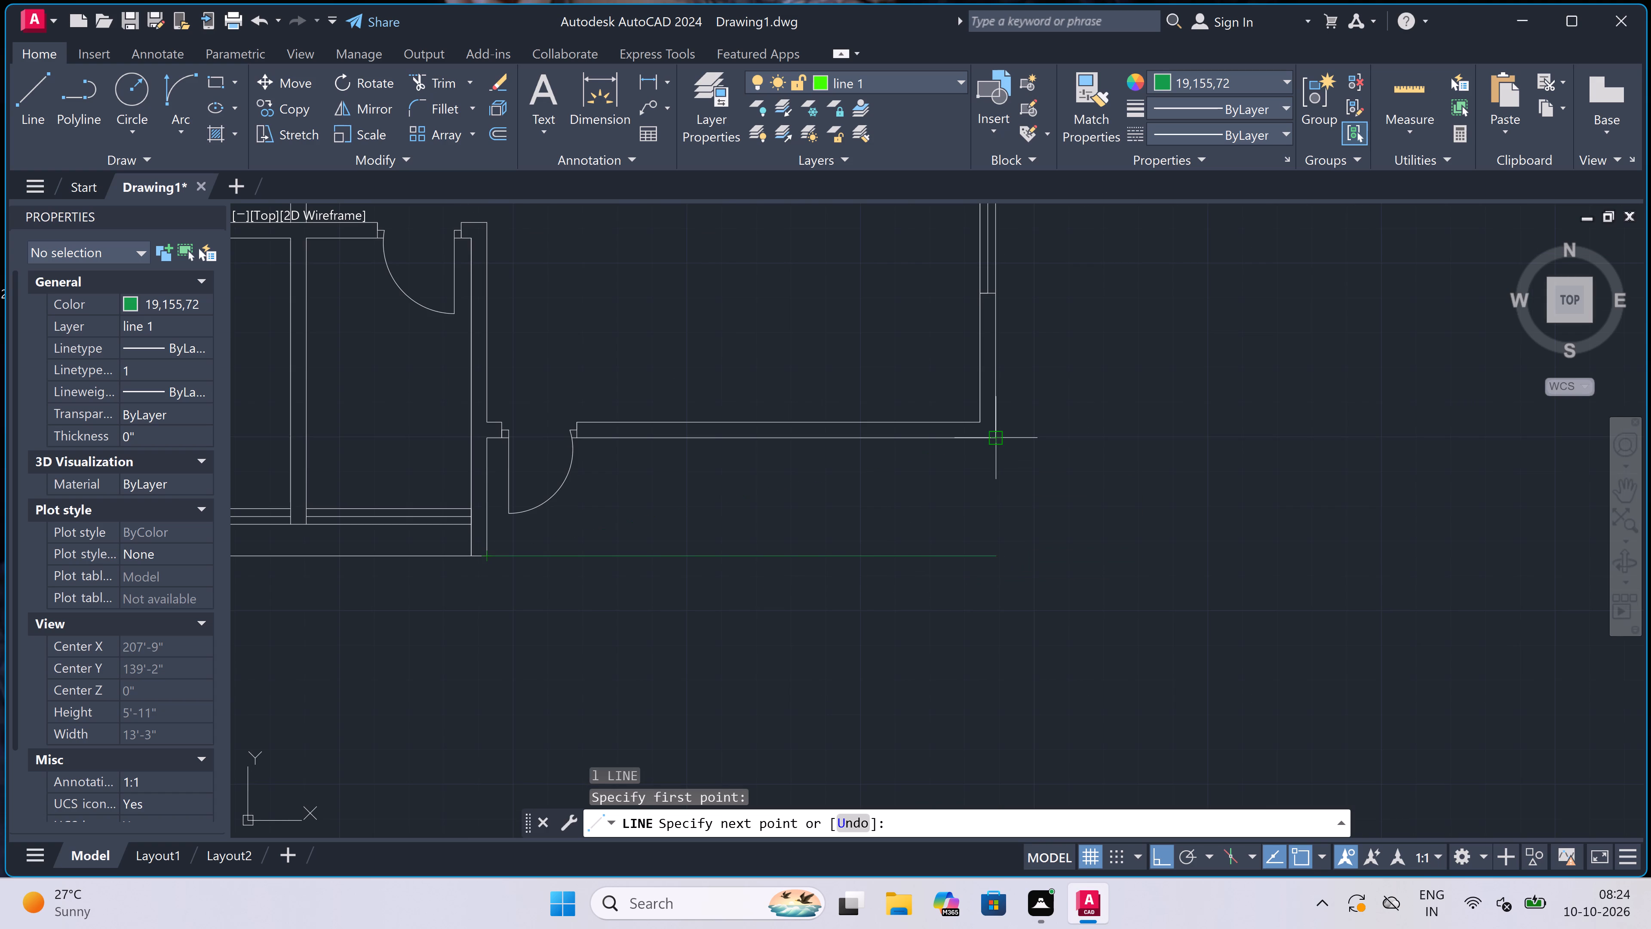
pyautogui.click(997, 545)
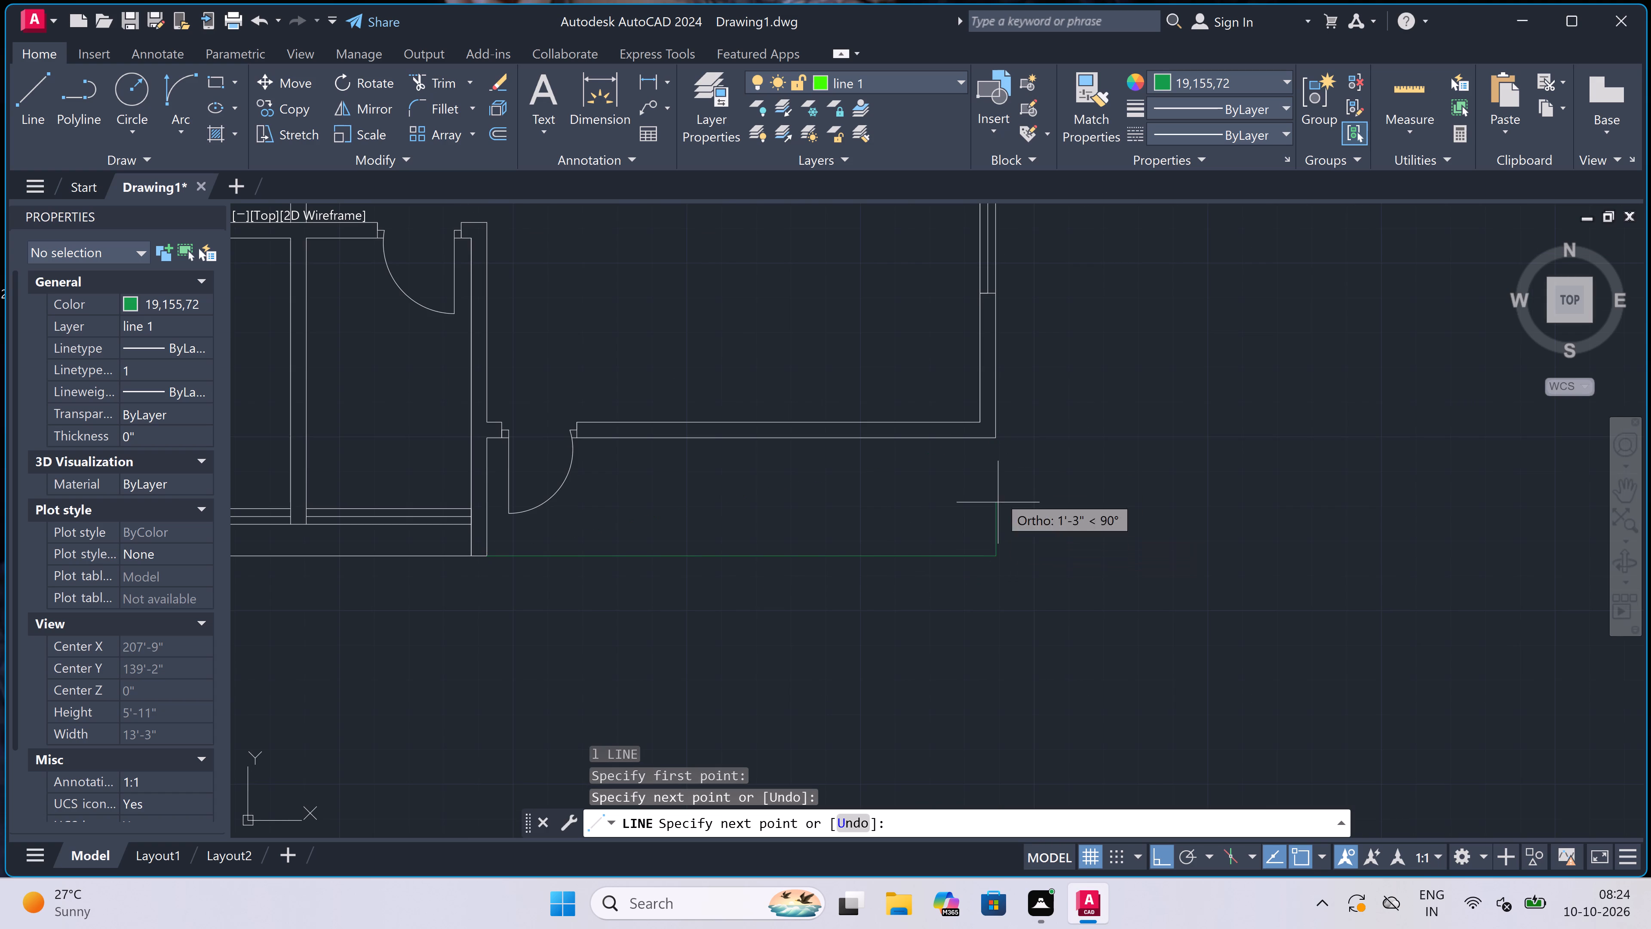
pyautogui.click(997, 438)
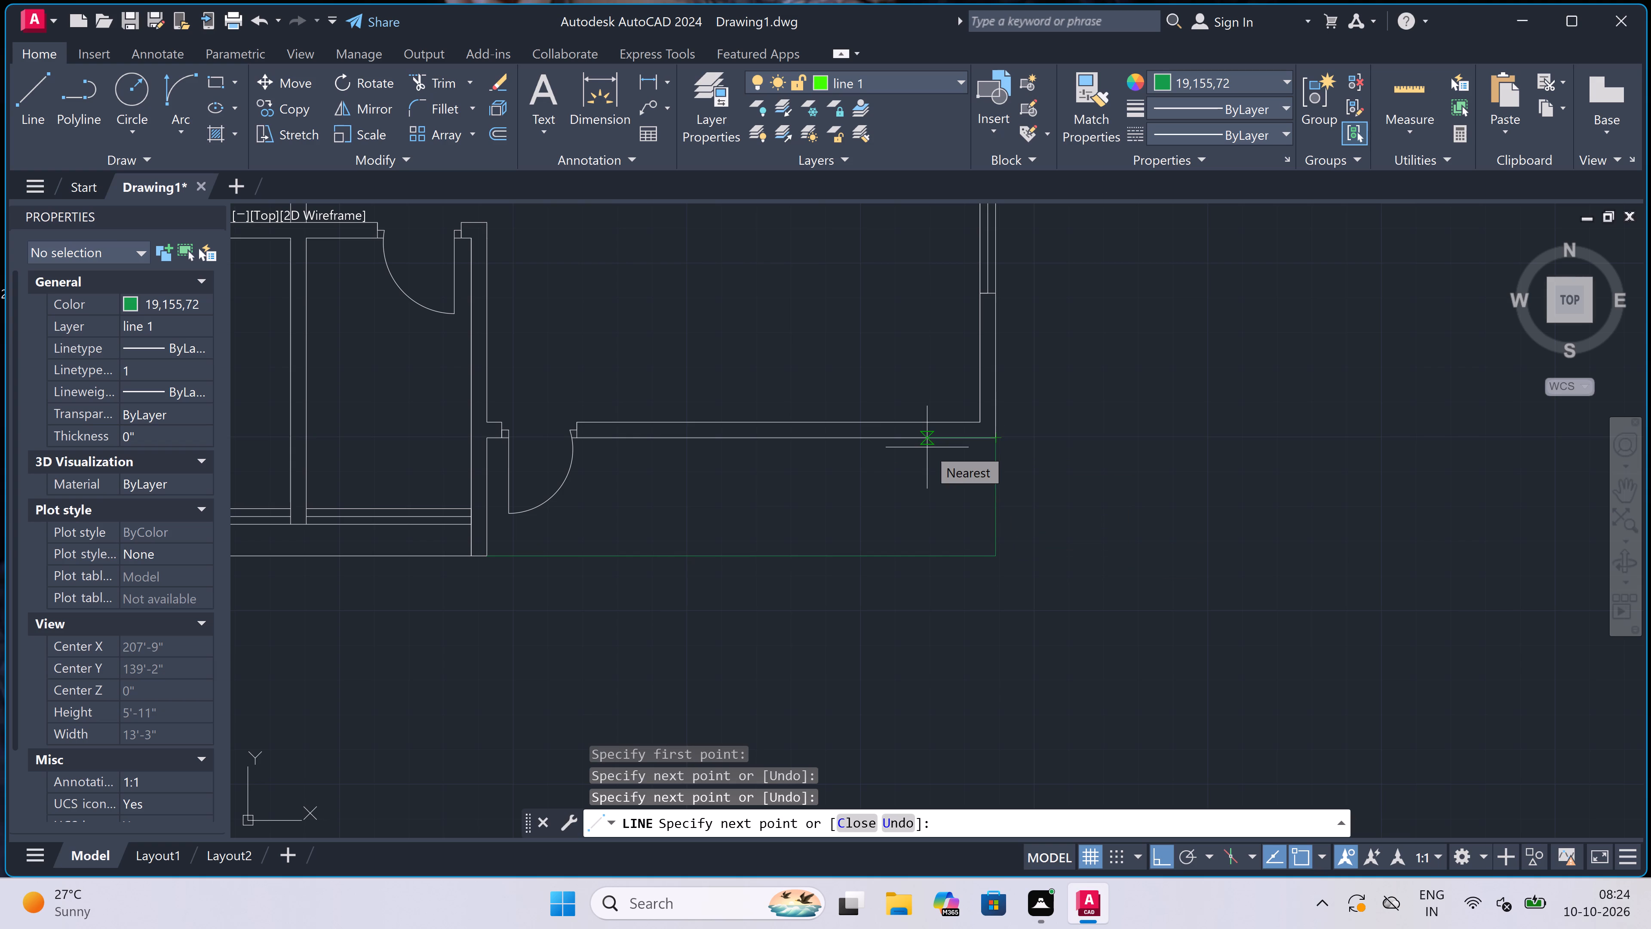
# Continue the line 2" inward along the lower-right room's wall and straight down to the outline's bottom edge.
pyautogui.press('4')
pyautogui.press('BackSpace')
pyautogui.press('2')
pyautogui.hotkey('shift', '"')
pyautogui.press('space')
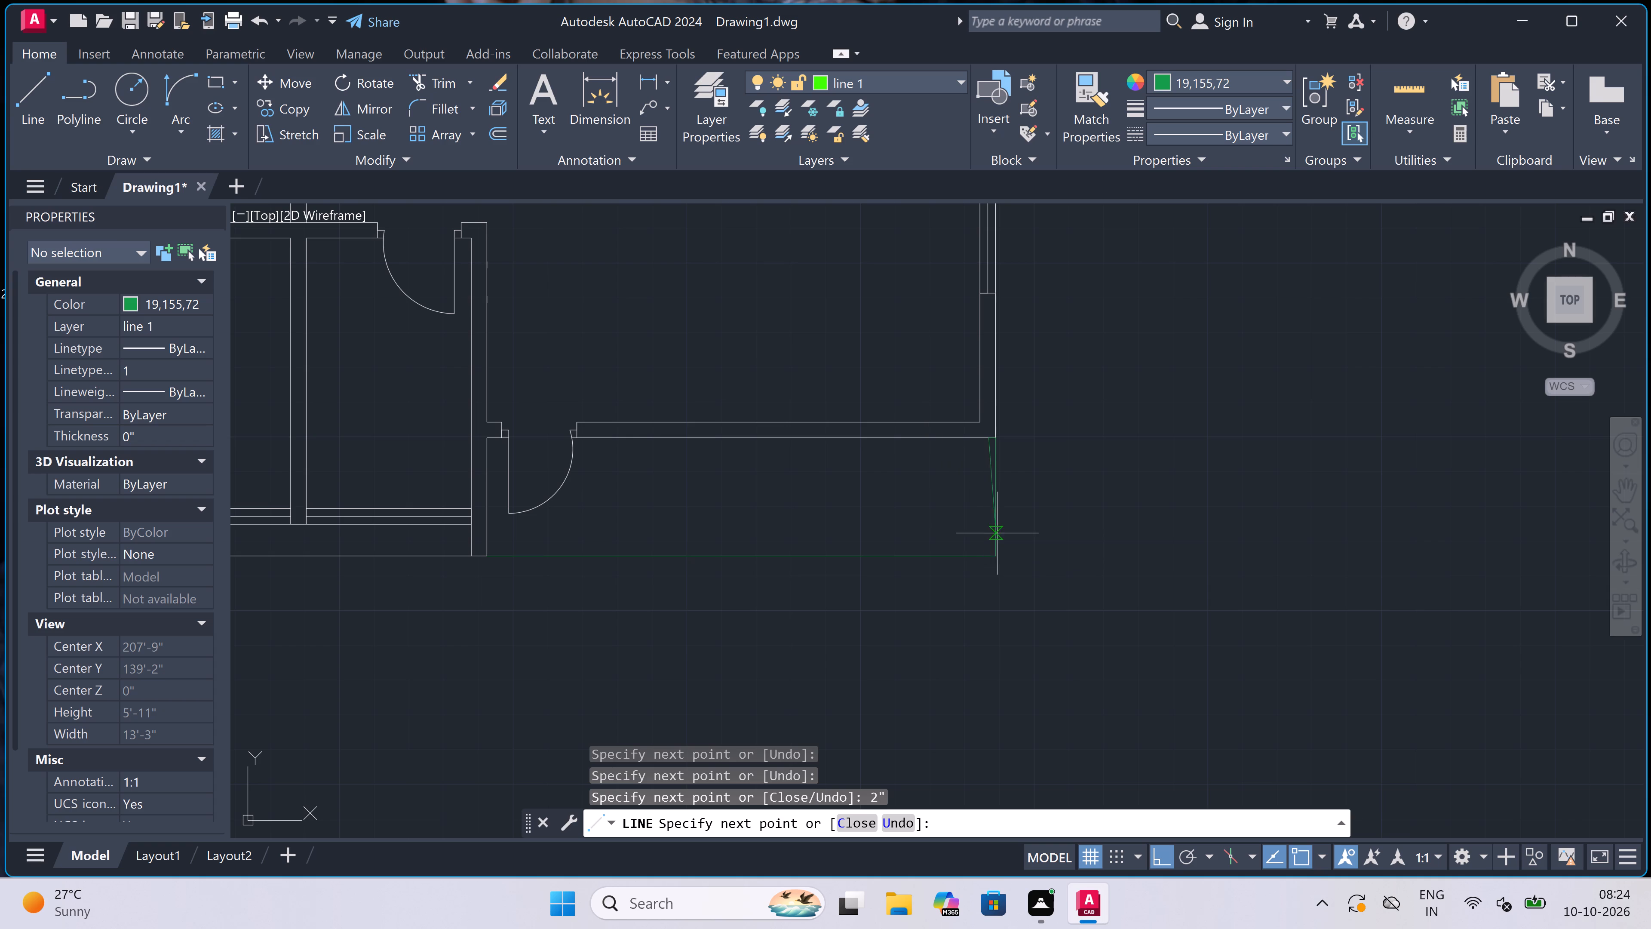
pyautogui.scroll(2, 1002, 540)
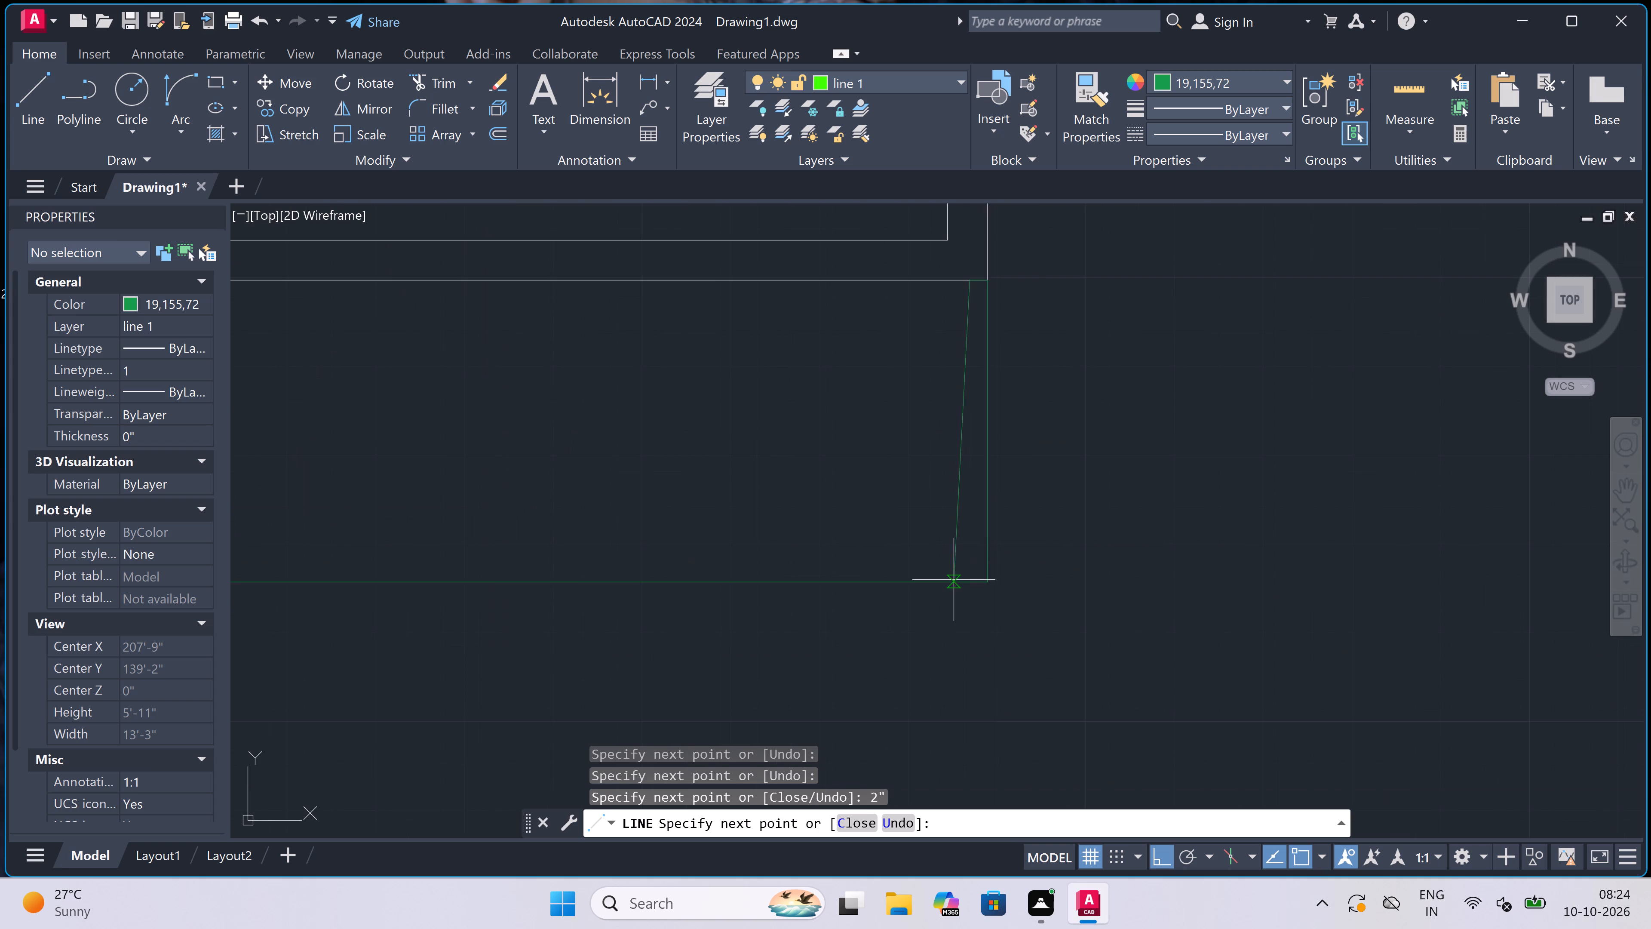
pyautogui.click(967, 582)
# Examine the existing green double outline above the plan's upper rooms and compare it with the lower end.
pyautogui.scroll(-8, 968, 581)
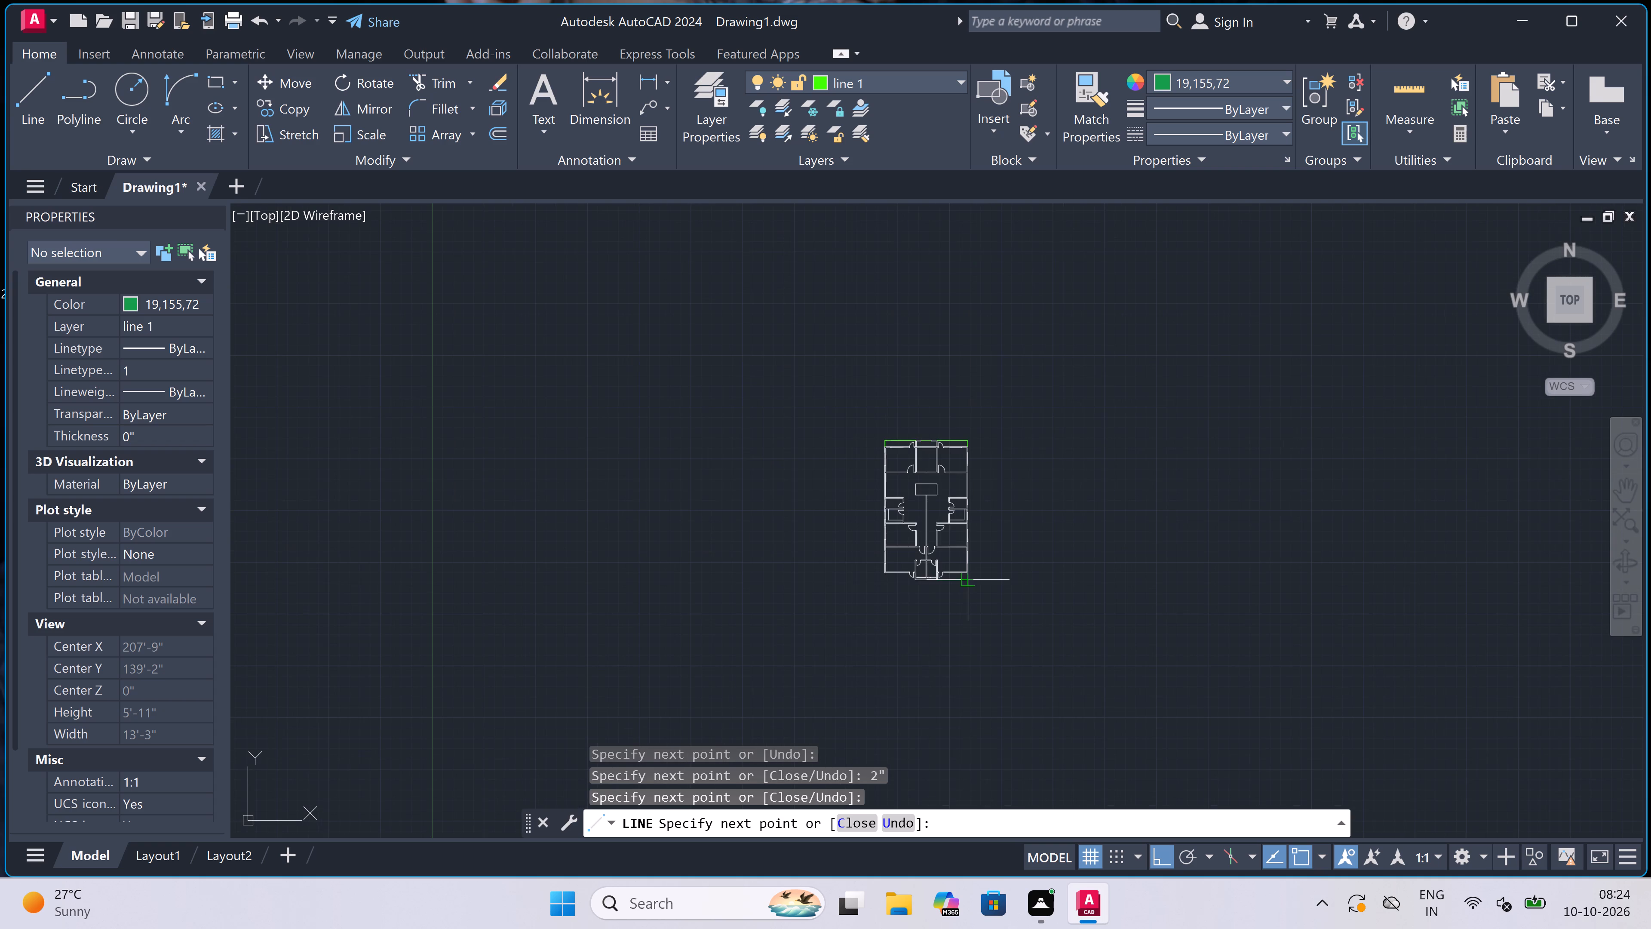
pyautogui.scroll(3, 954, 420)
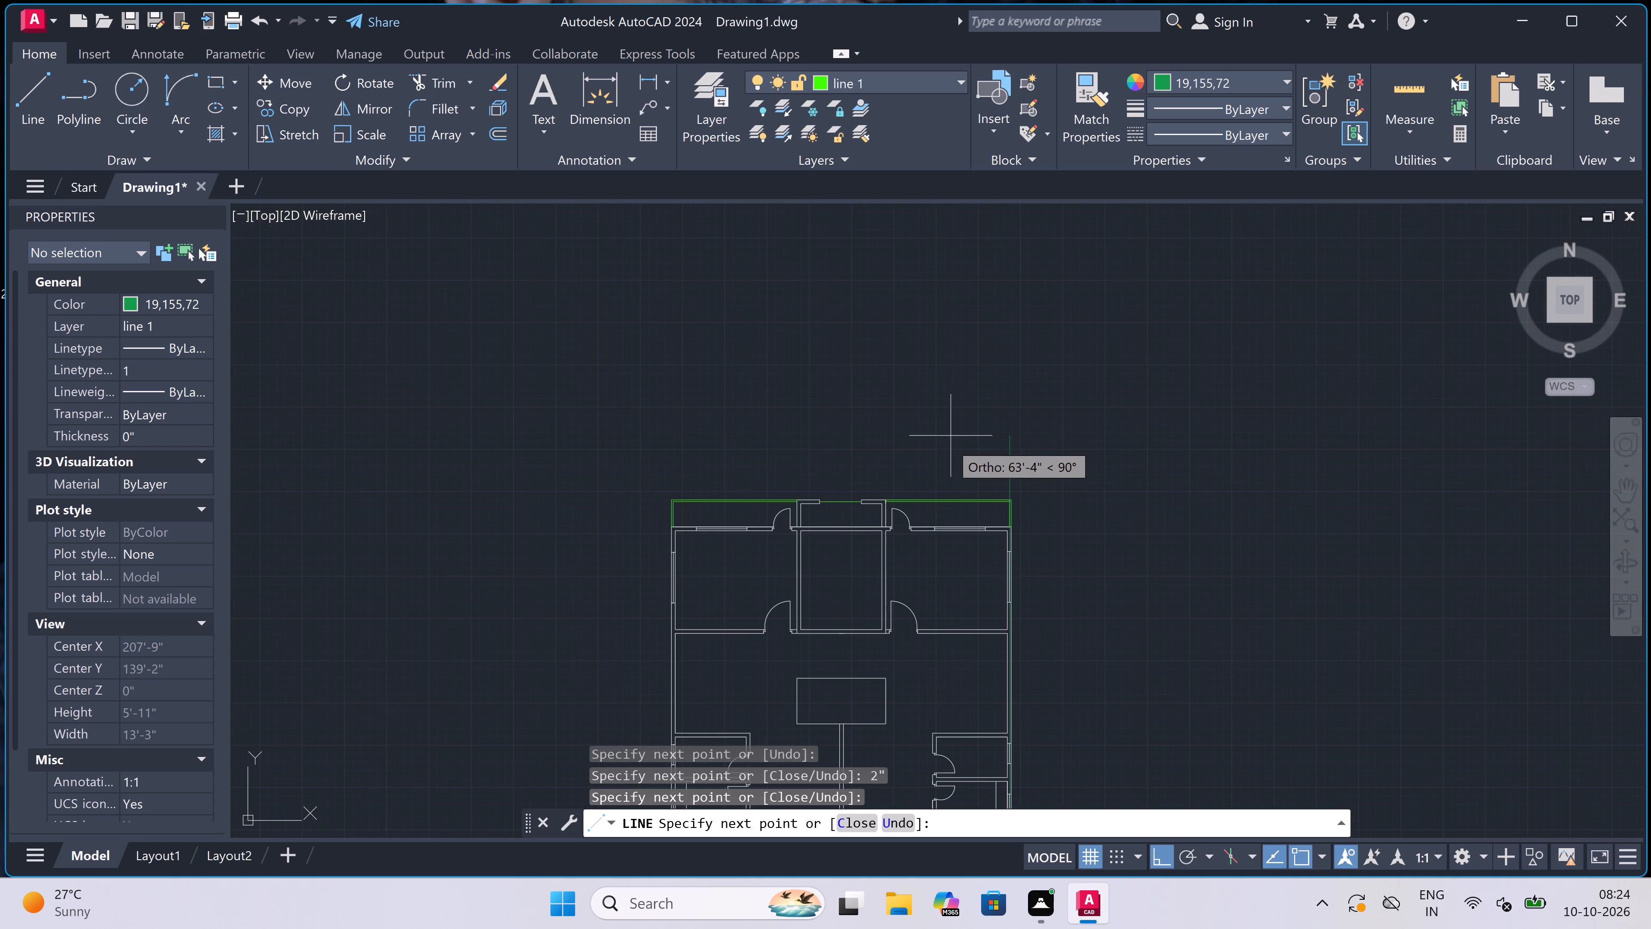
pyautogui.scroll(4, 937, 495)
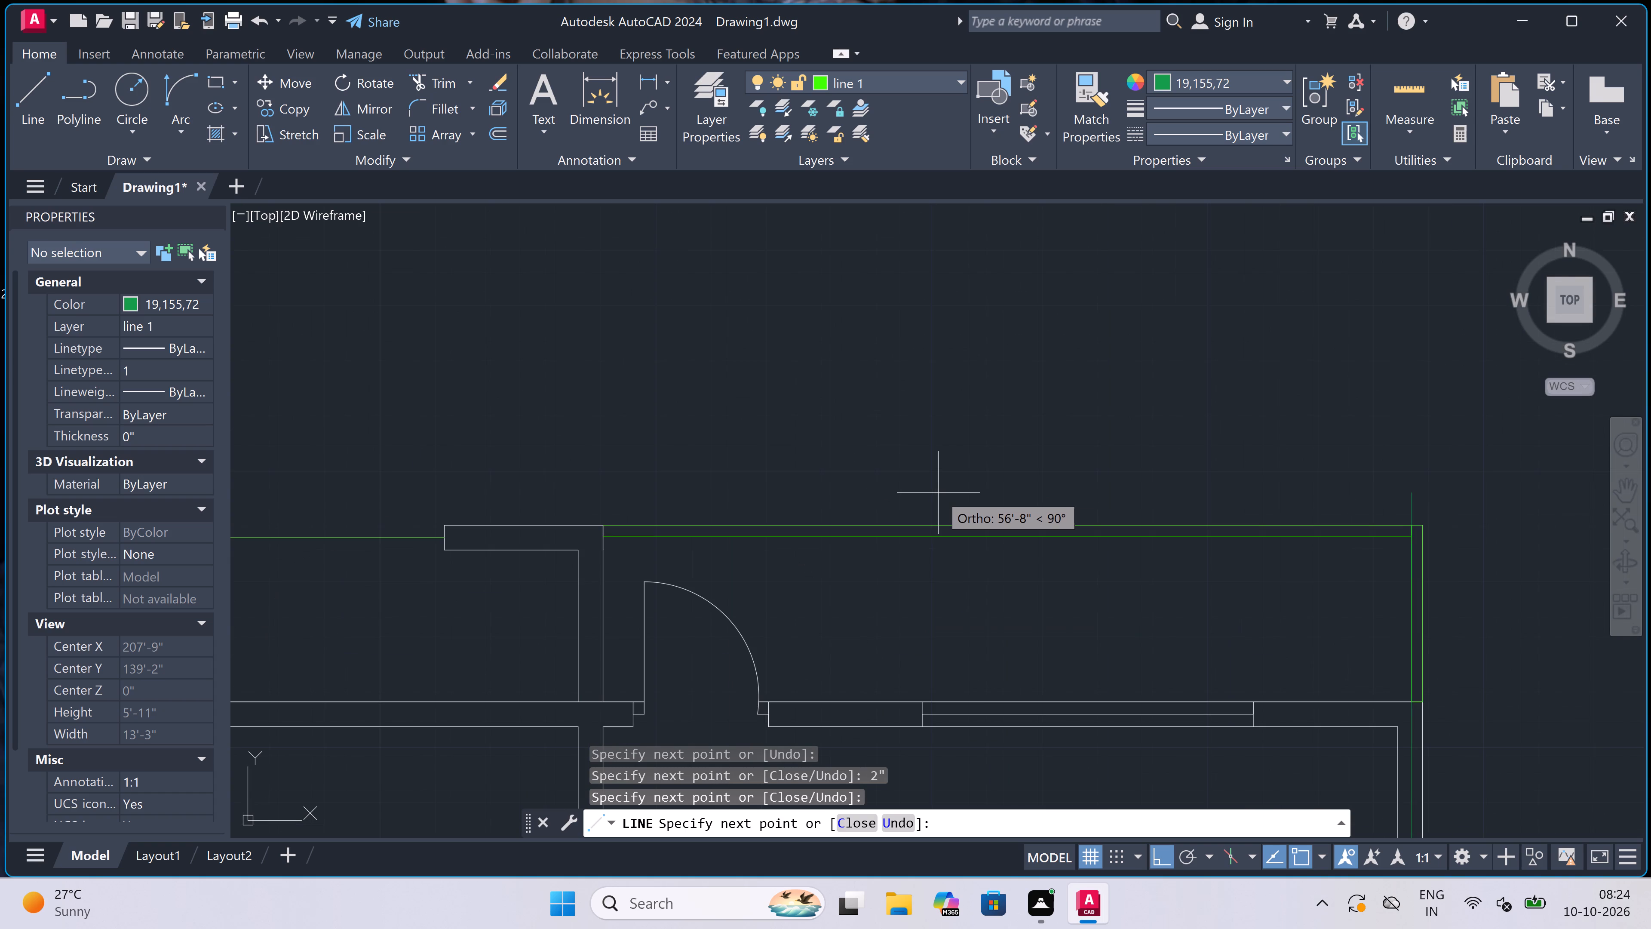
pyautogui.scroll(-5, 952, 356)
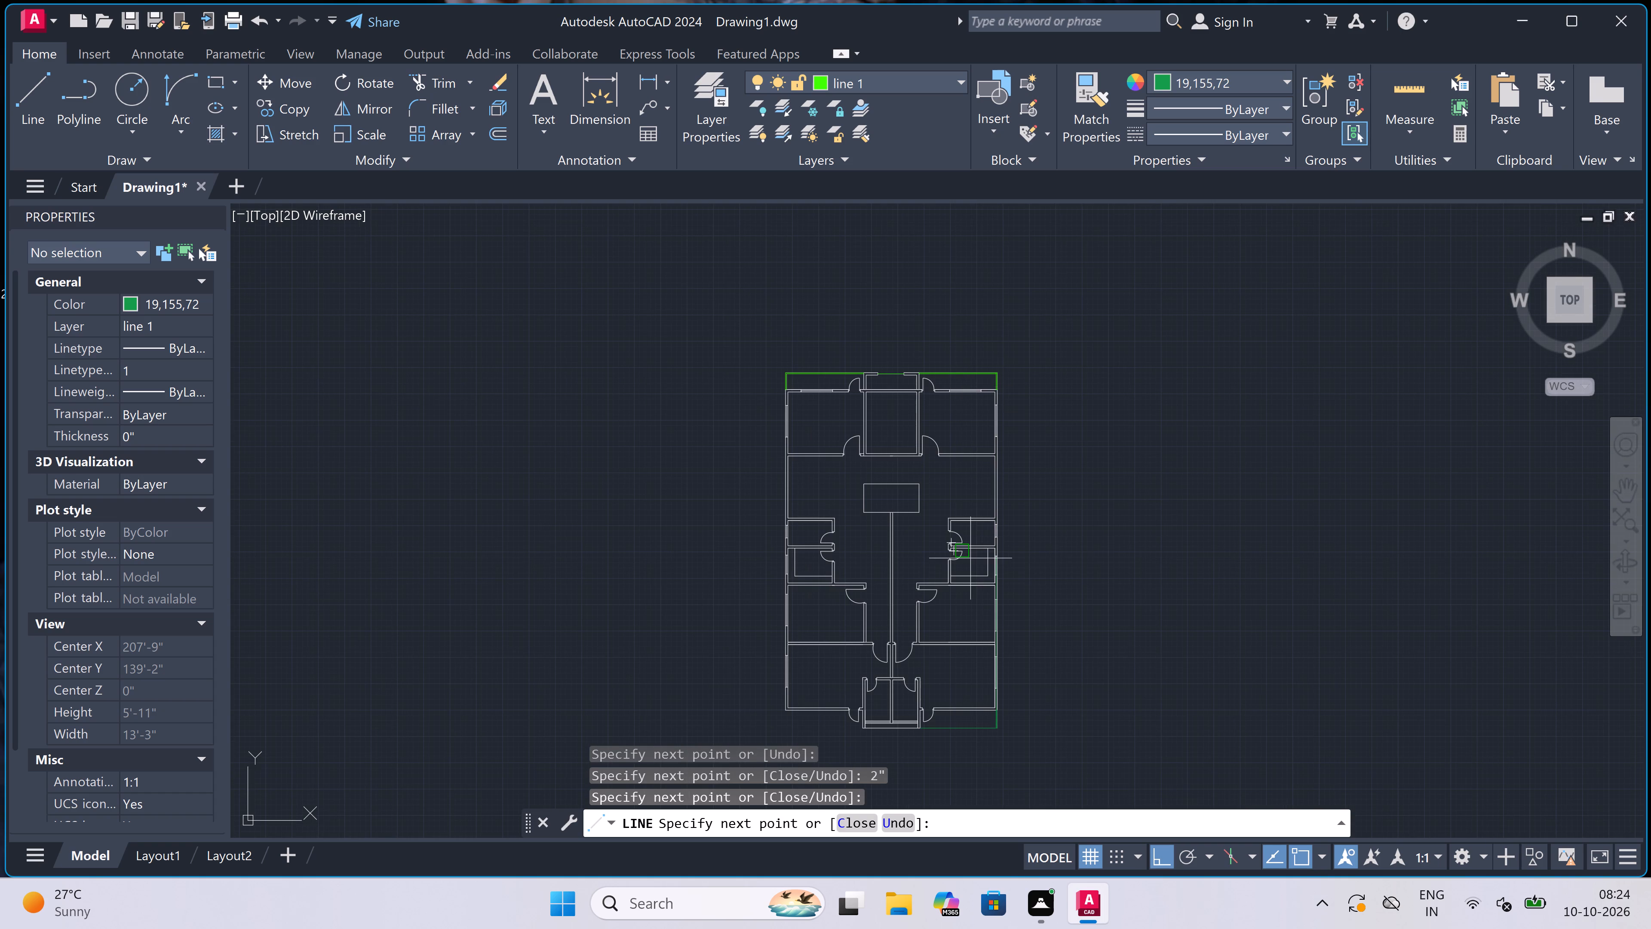
pyautogui.scroll(-2, 974, 568)
pyautogui.scroll(2, 981, 606)
pyautogui.scroll(-2, 964, 627)
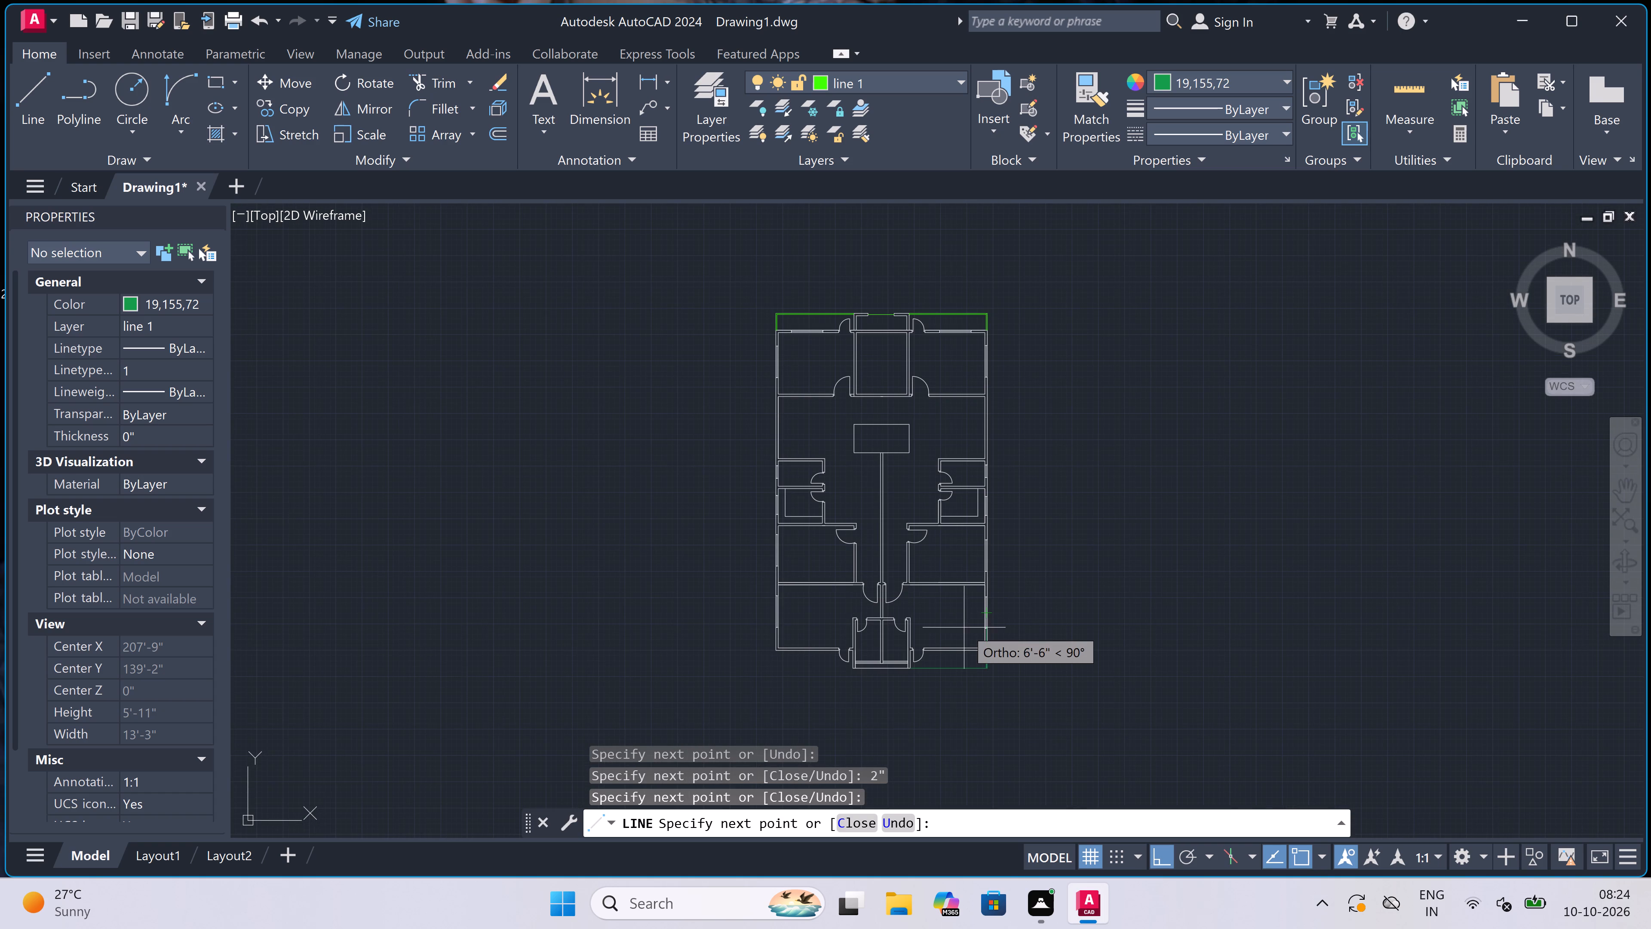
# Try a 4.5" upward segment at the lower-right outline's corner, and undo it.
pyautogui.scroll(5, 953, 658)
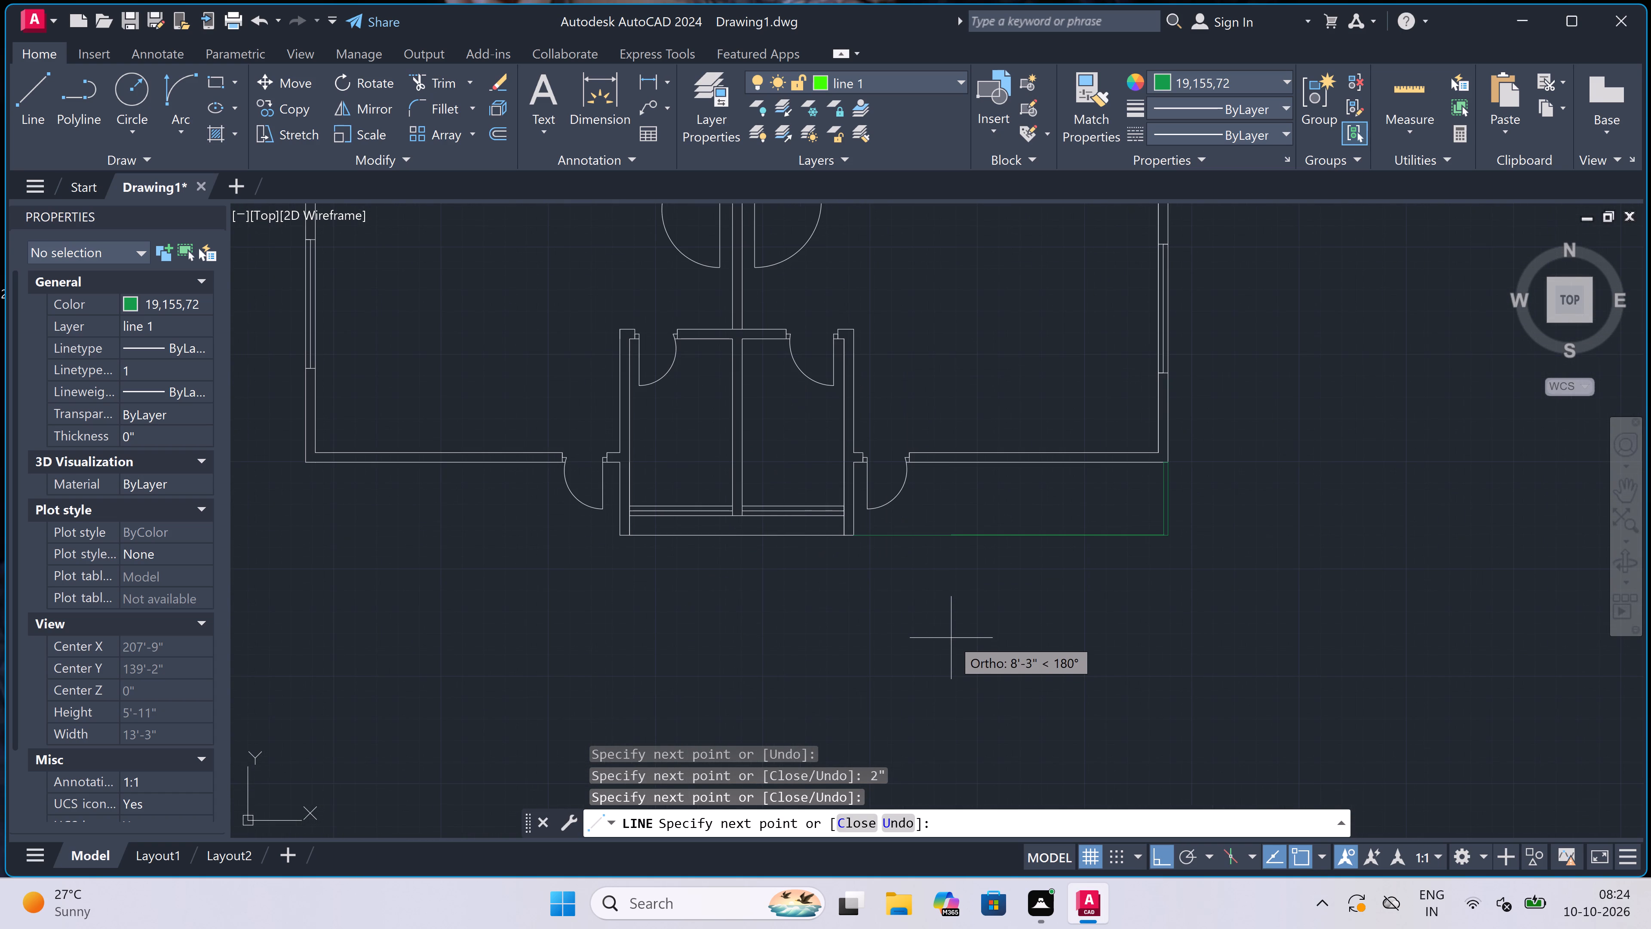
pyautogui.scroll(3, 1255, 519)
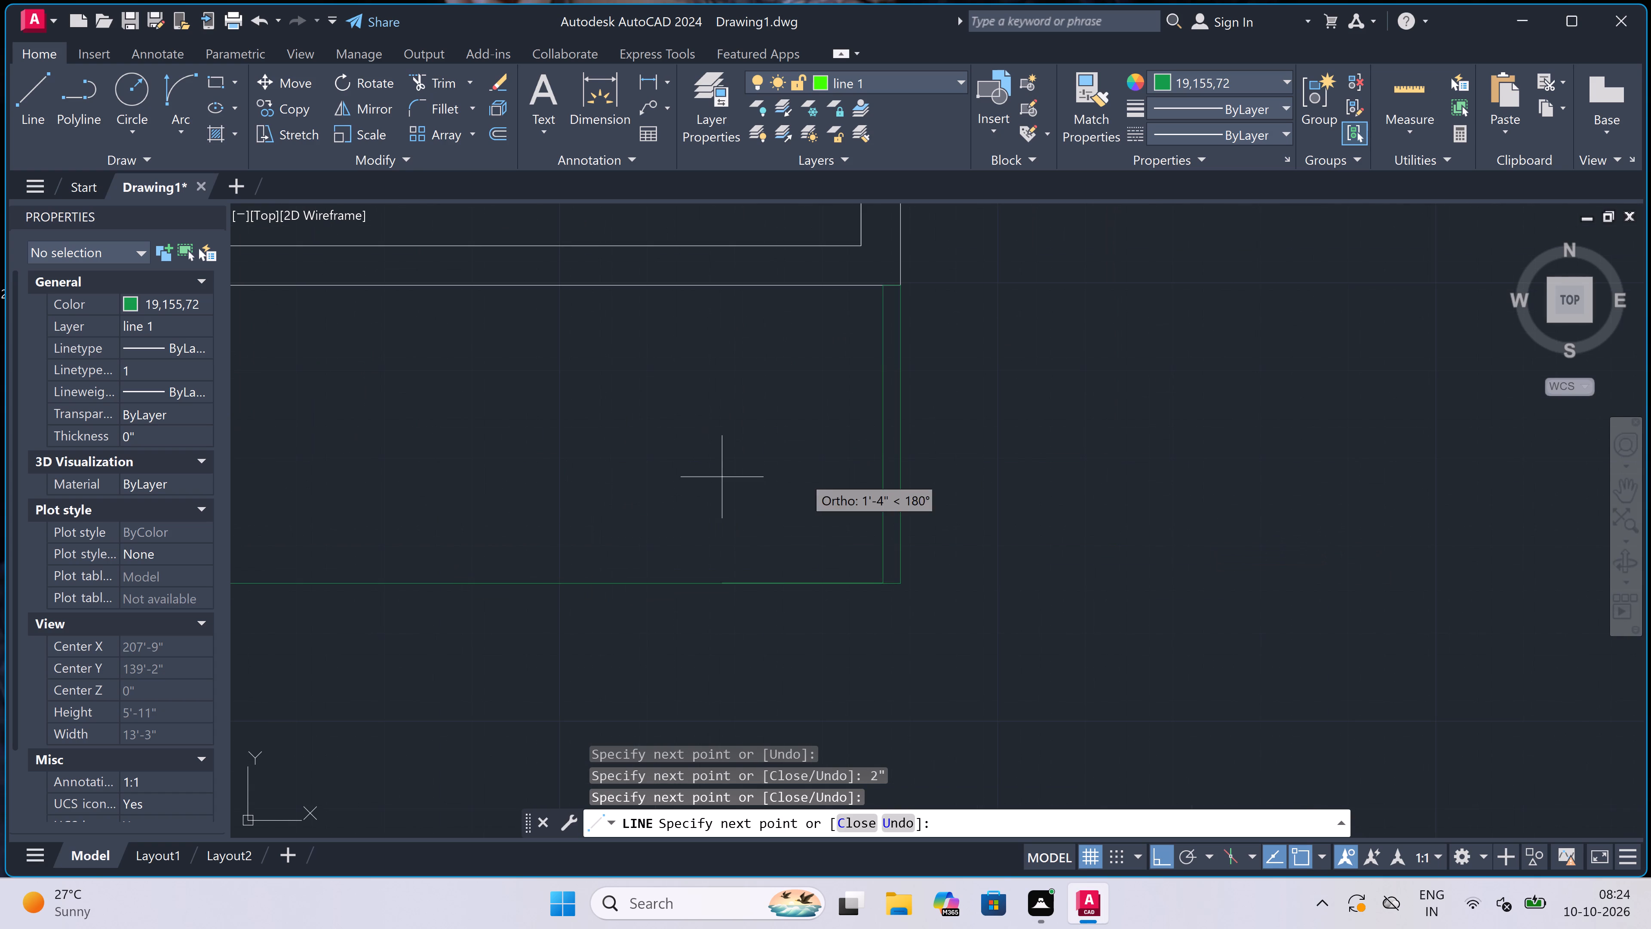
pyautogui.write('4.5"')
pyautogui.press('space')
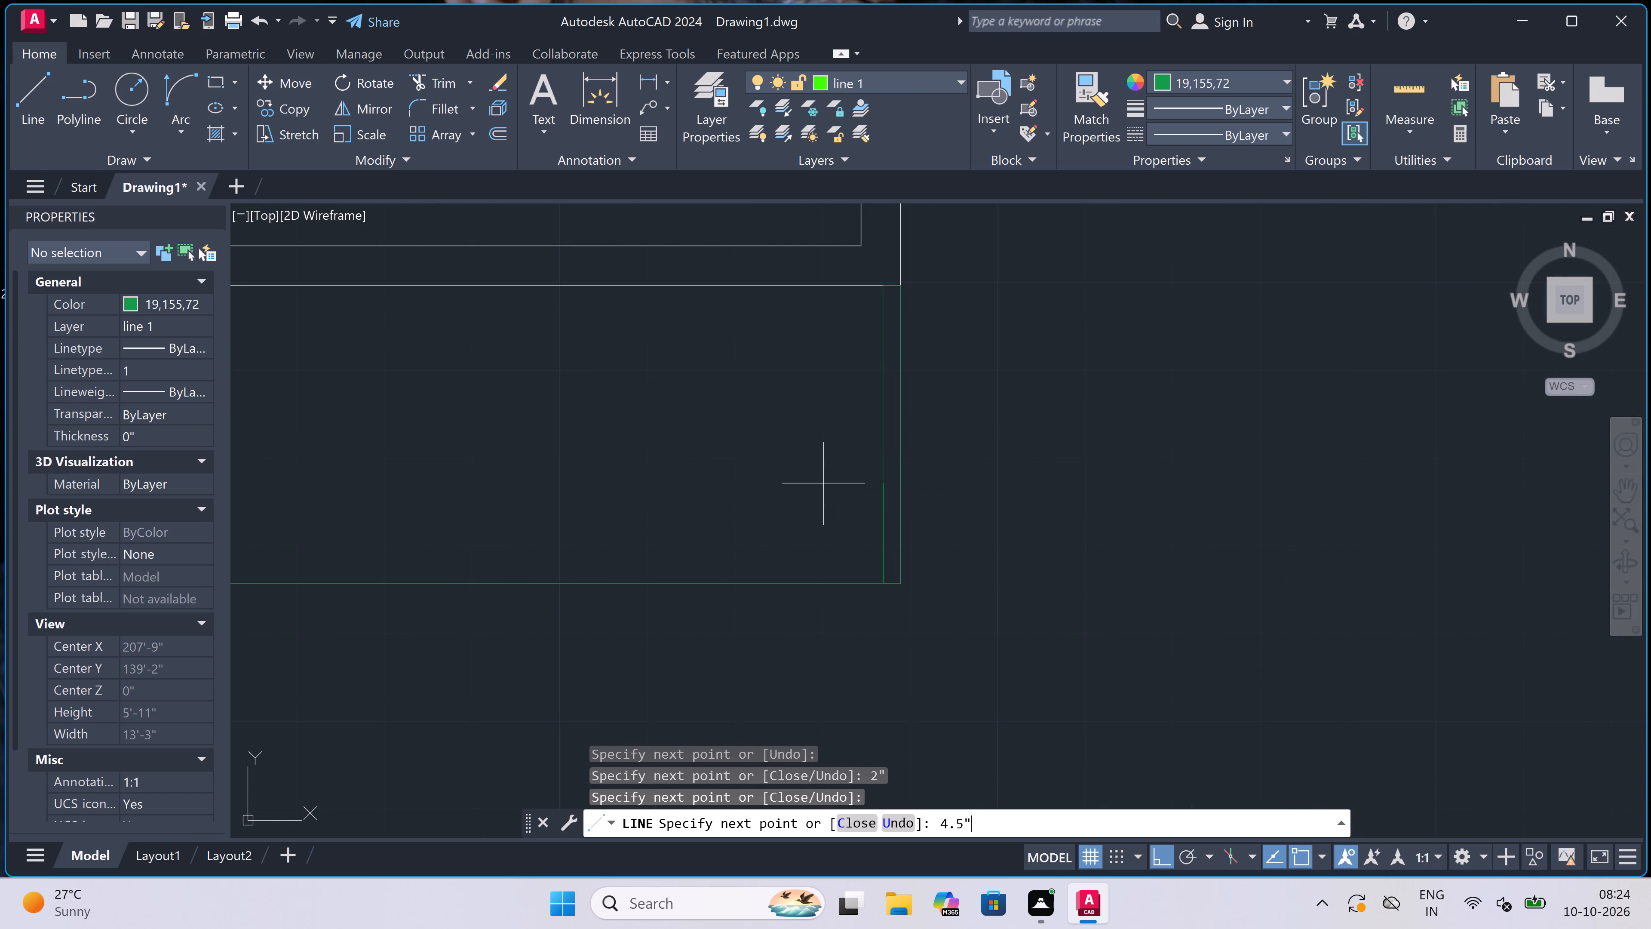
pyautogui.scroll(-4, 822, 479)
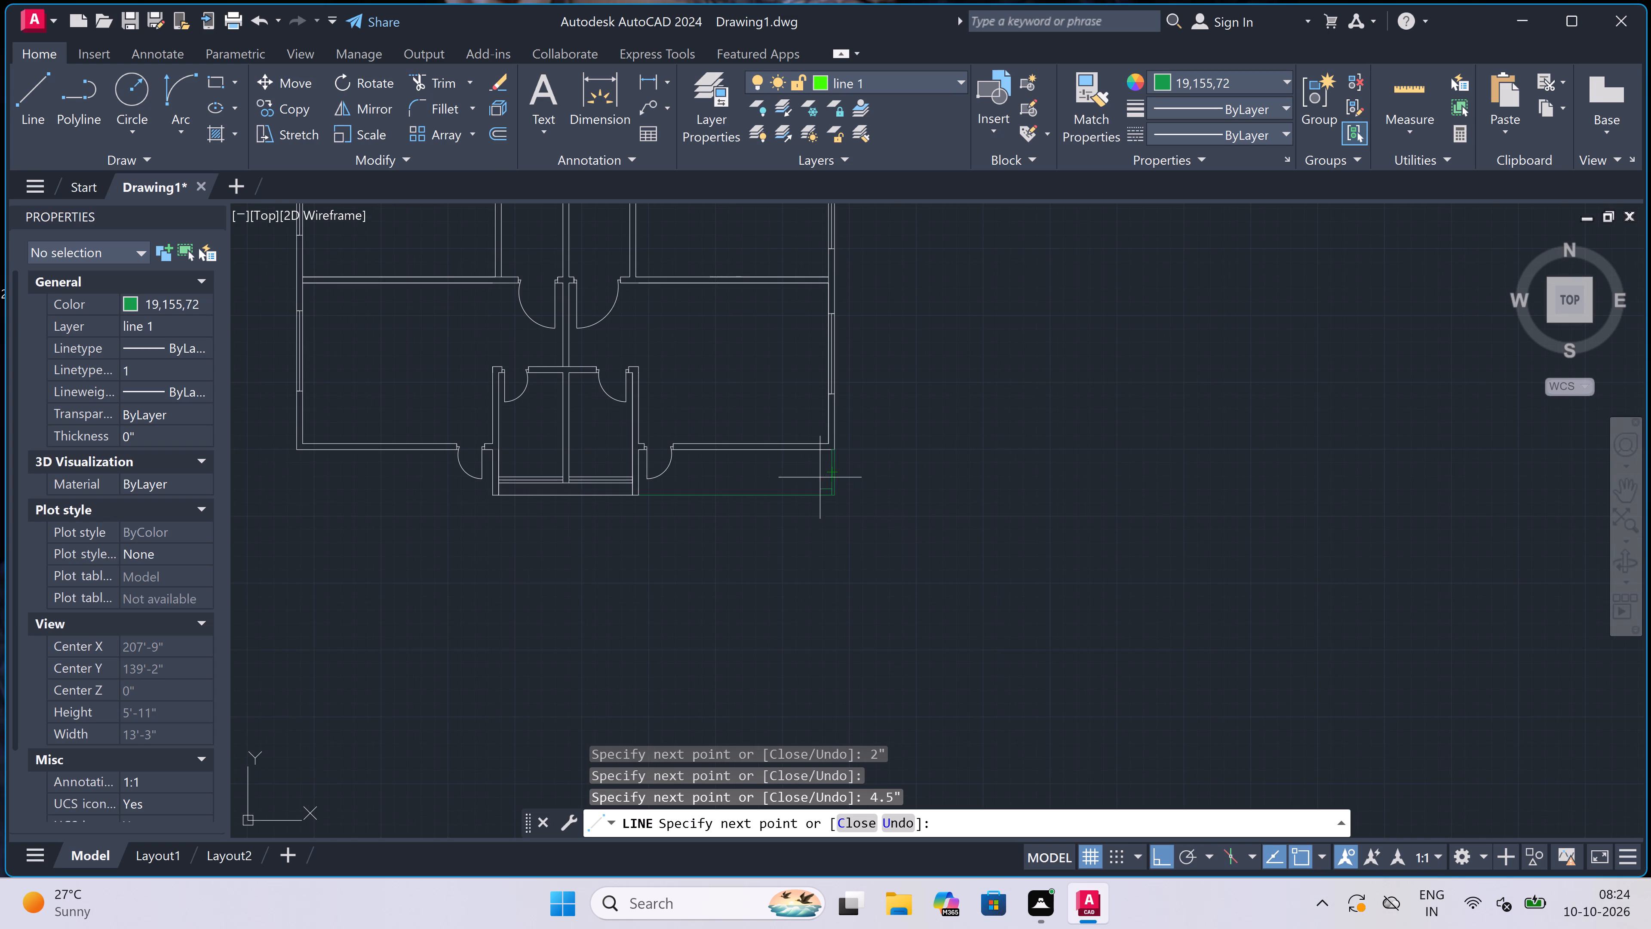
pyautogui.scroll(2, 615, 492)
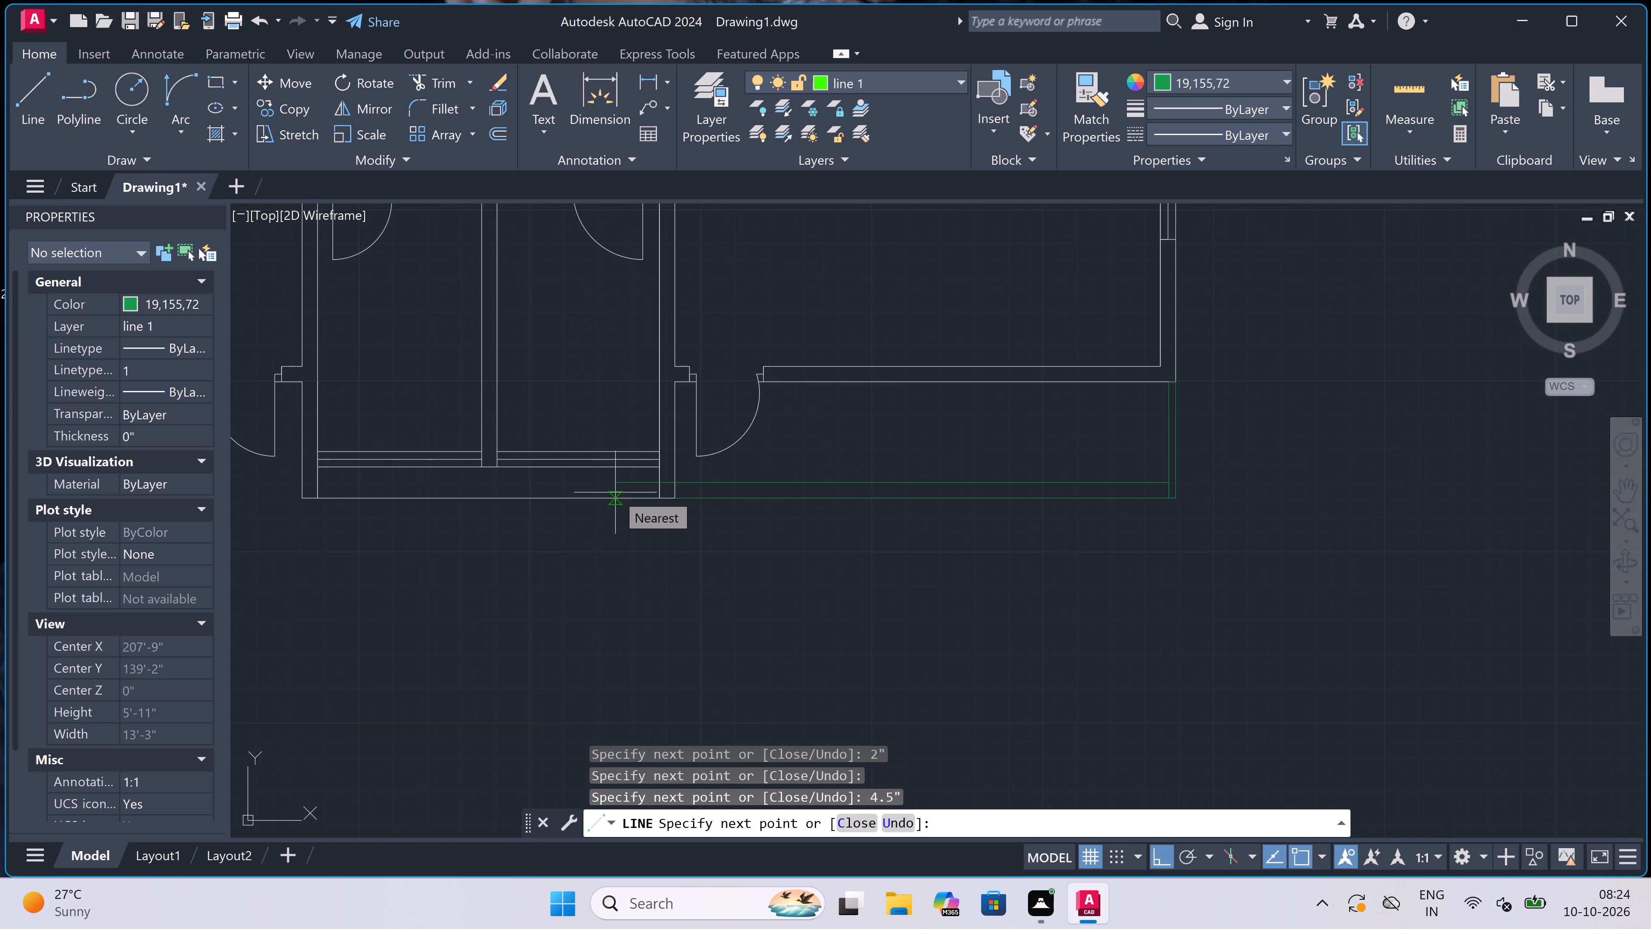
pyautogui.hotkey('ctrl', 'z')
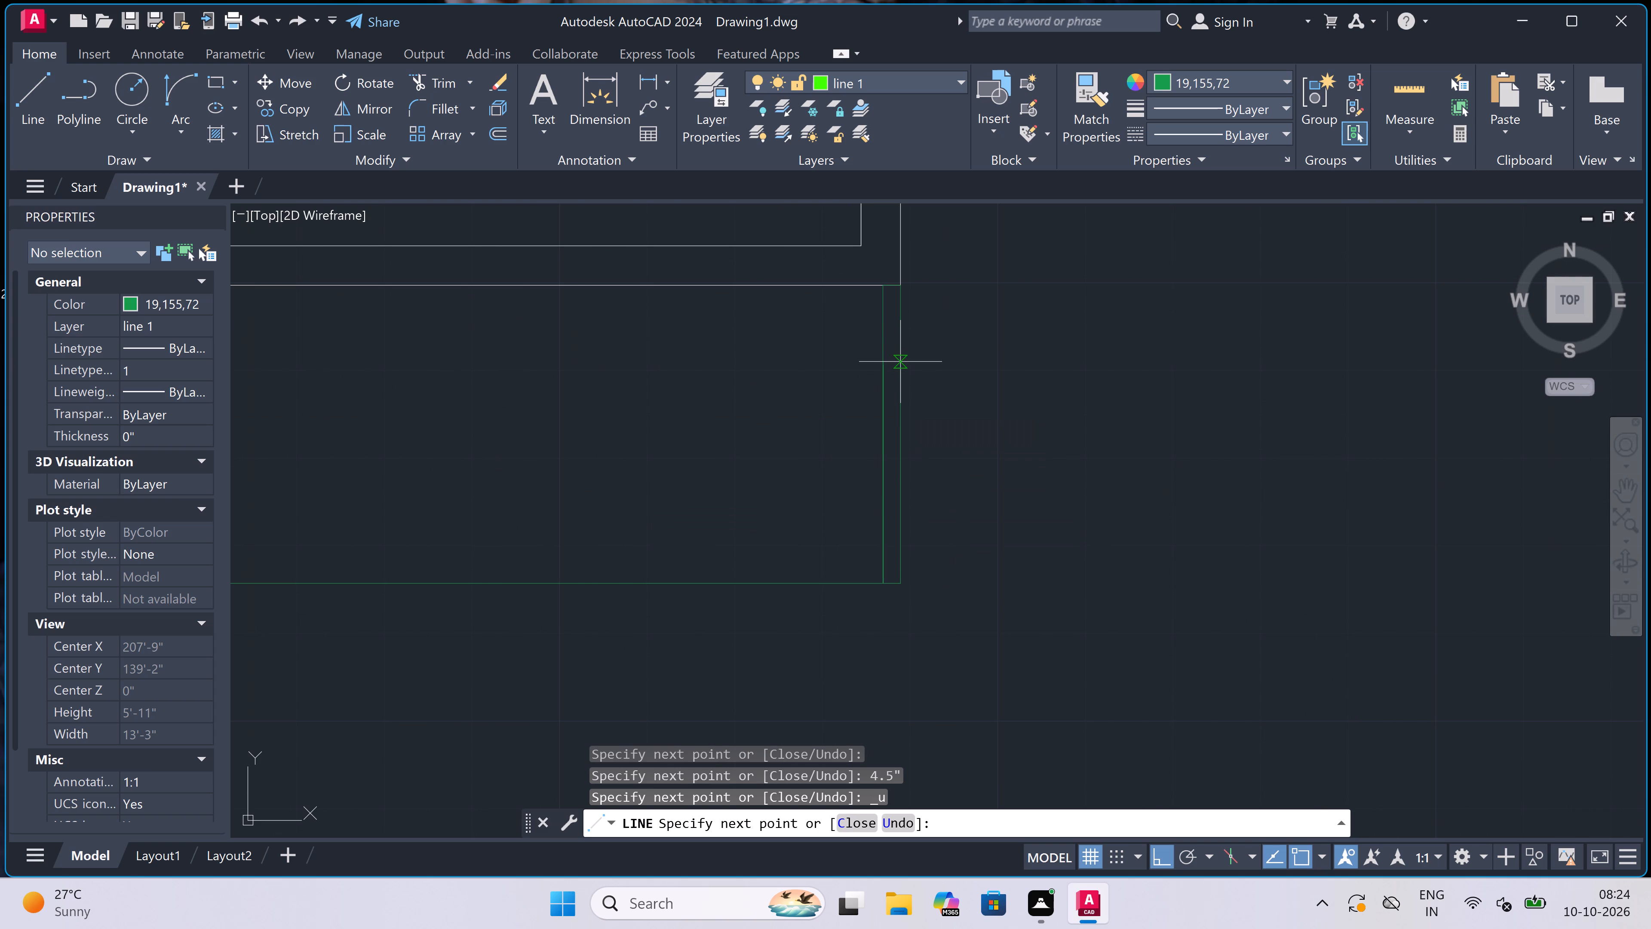
# Draw a 2" segment up from the outline's bottom edge and an inner line about 12' long to the central block's wall.
pyautogui.write('2"')
pyautogui.press('space')
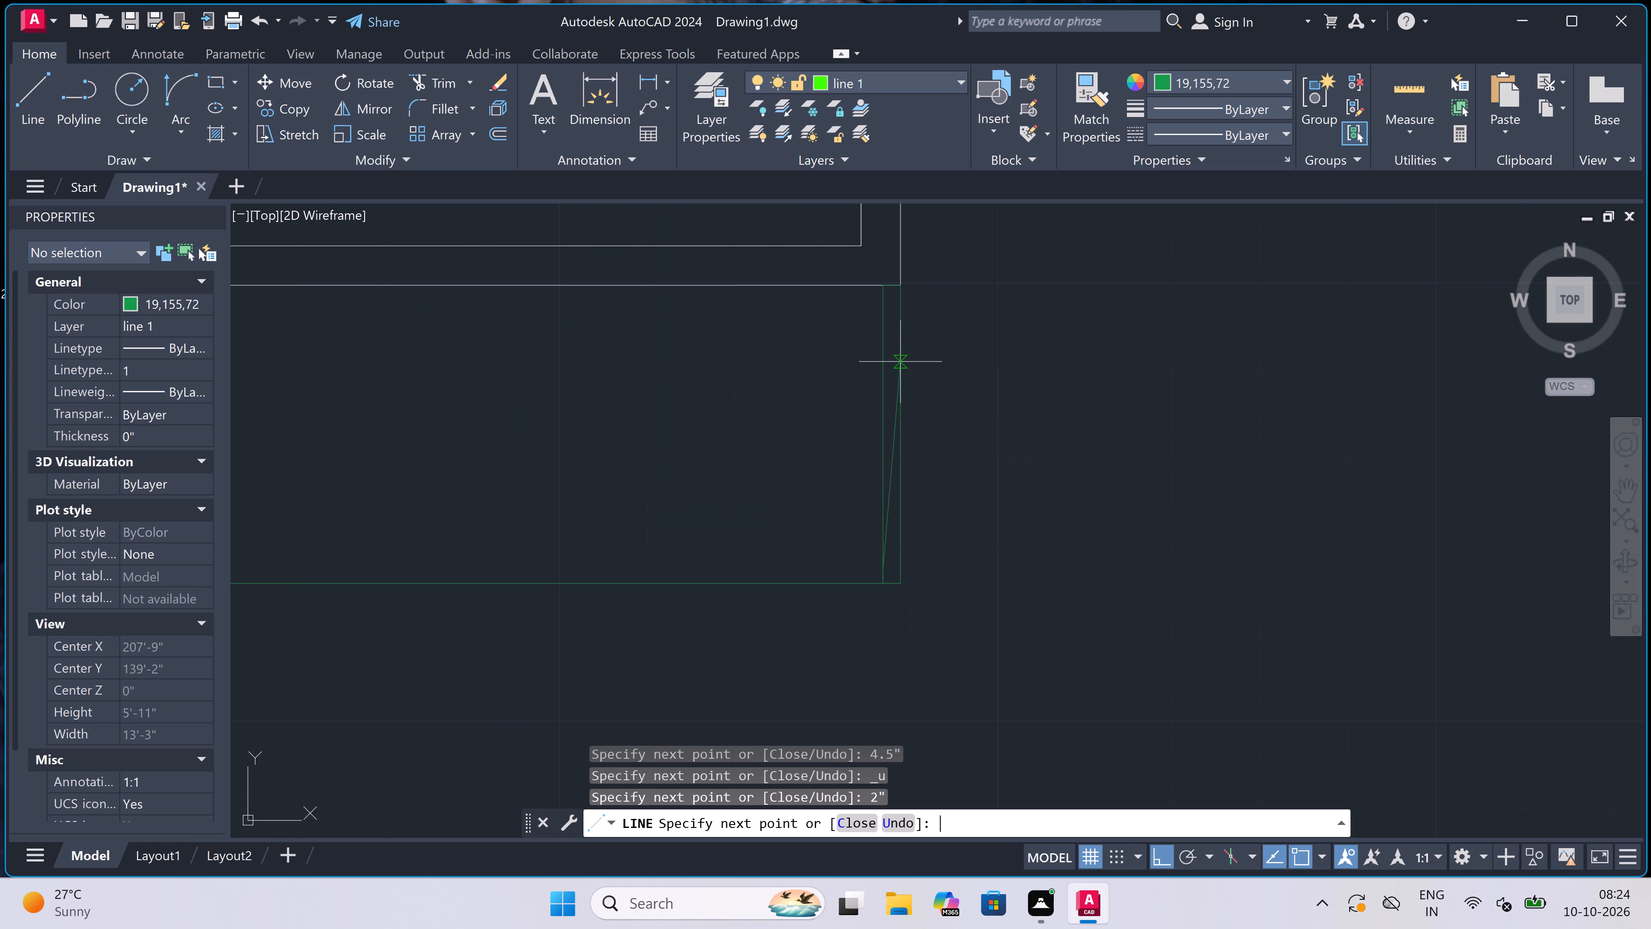
pyautogui.scroll(-2, 900, 362)
pyautogui.scroll(2, 300, 409)
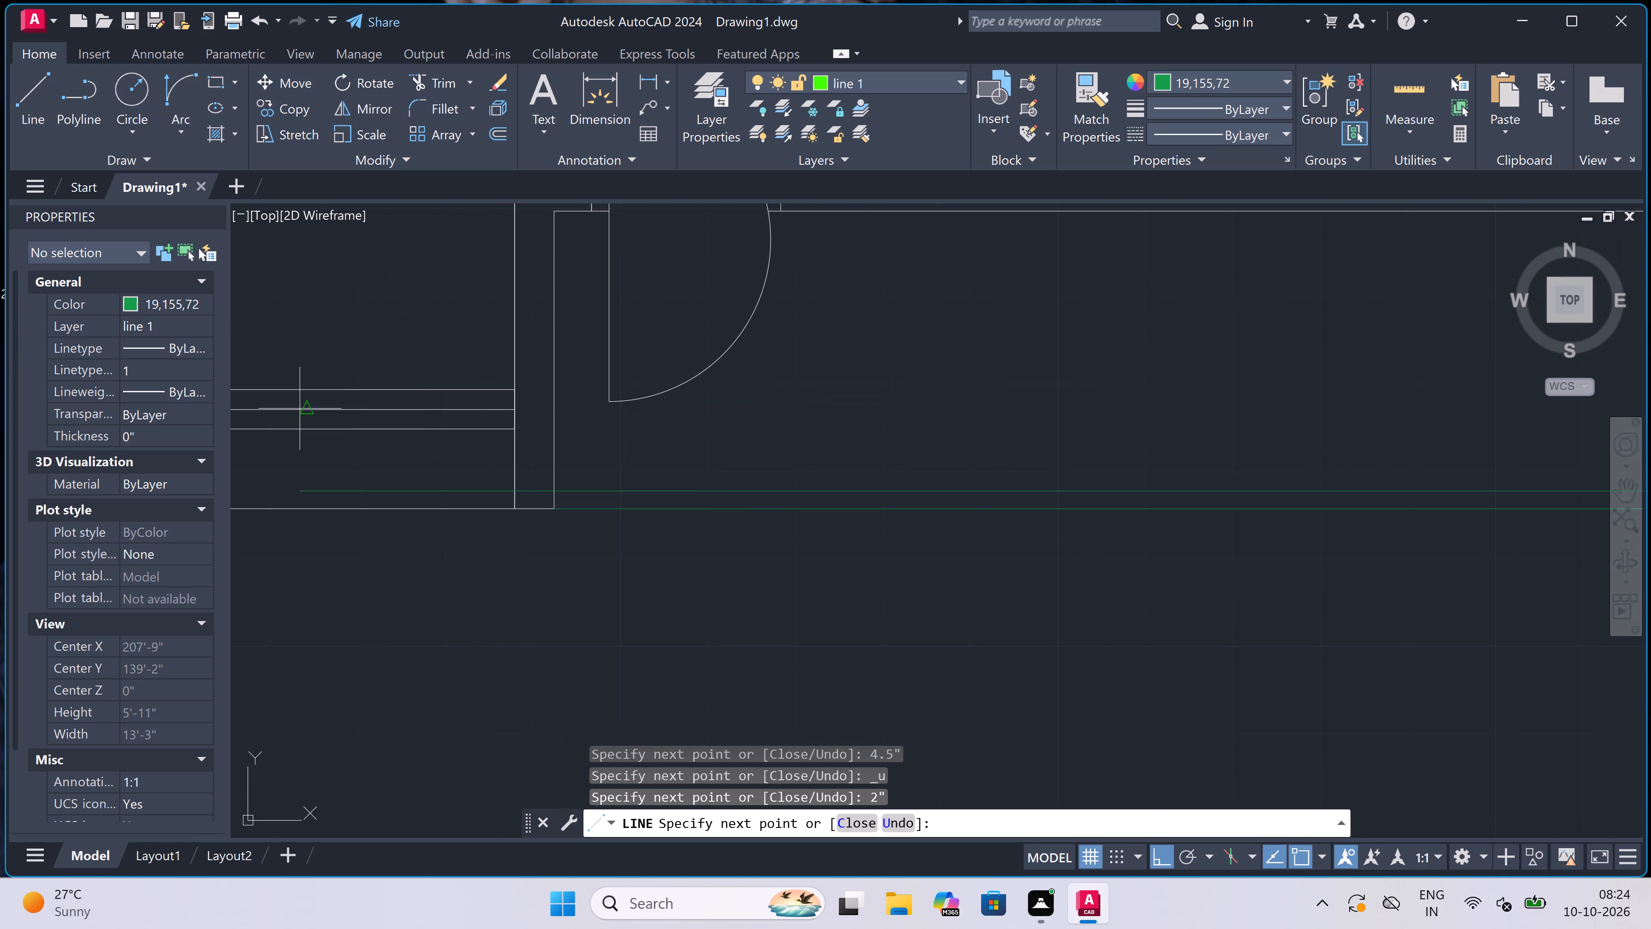
pyautogui.scroll(2, 570, 490)
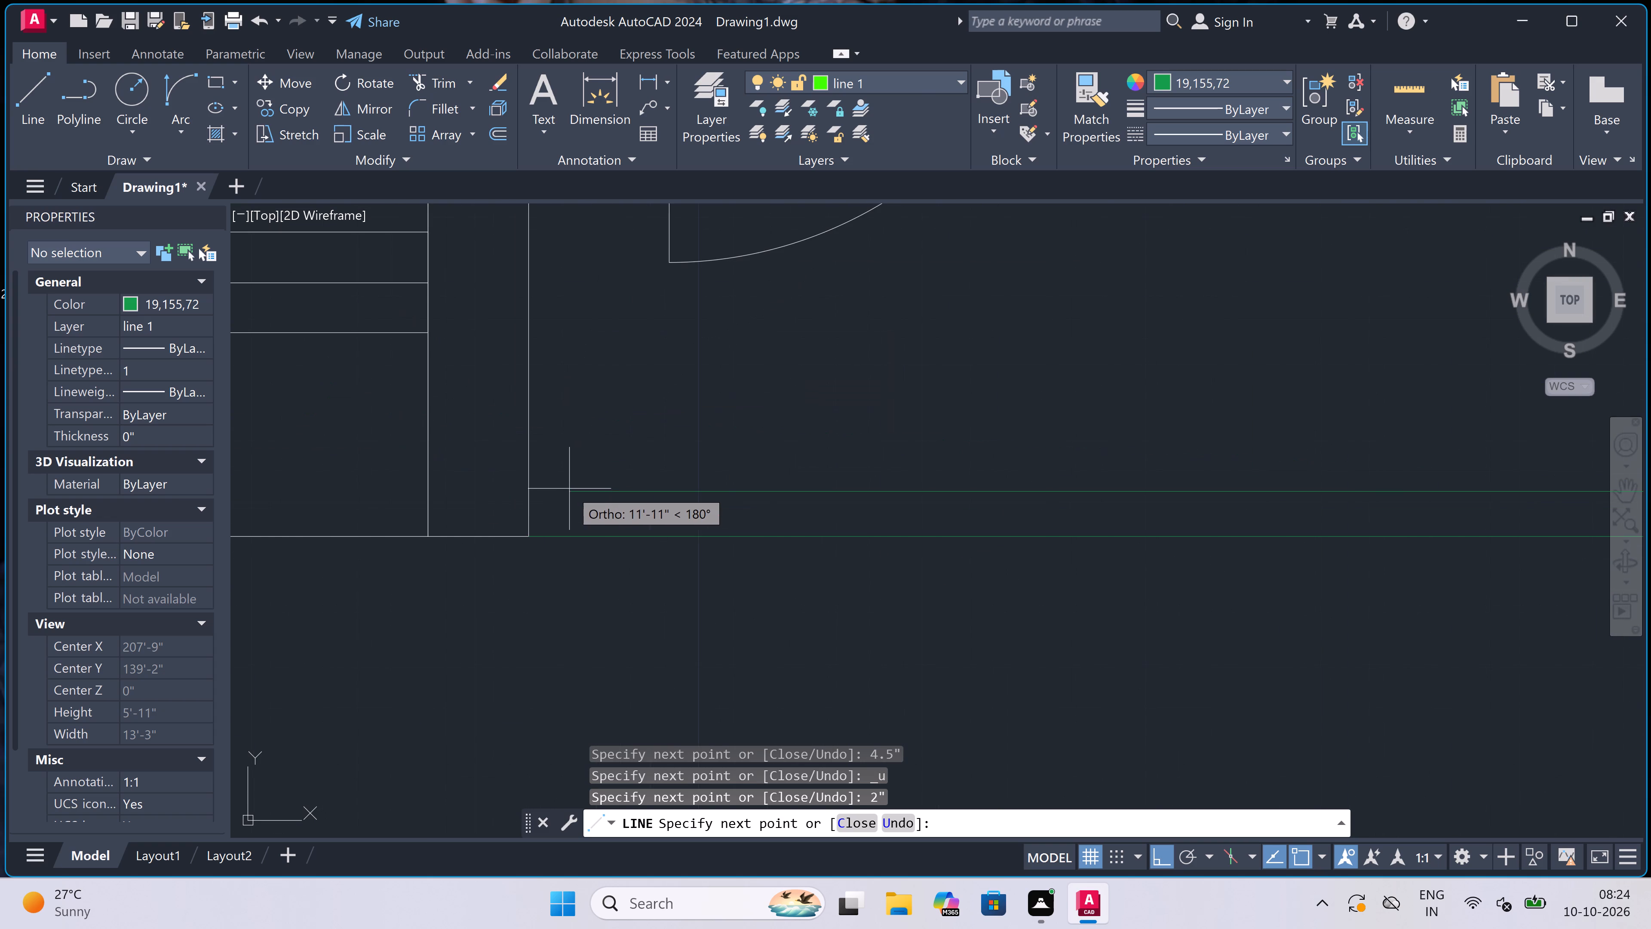
pyautogui.click(524, 498)
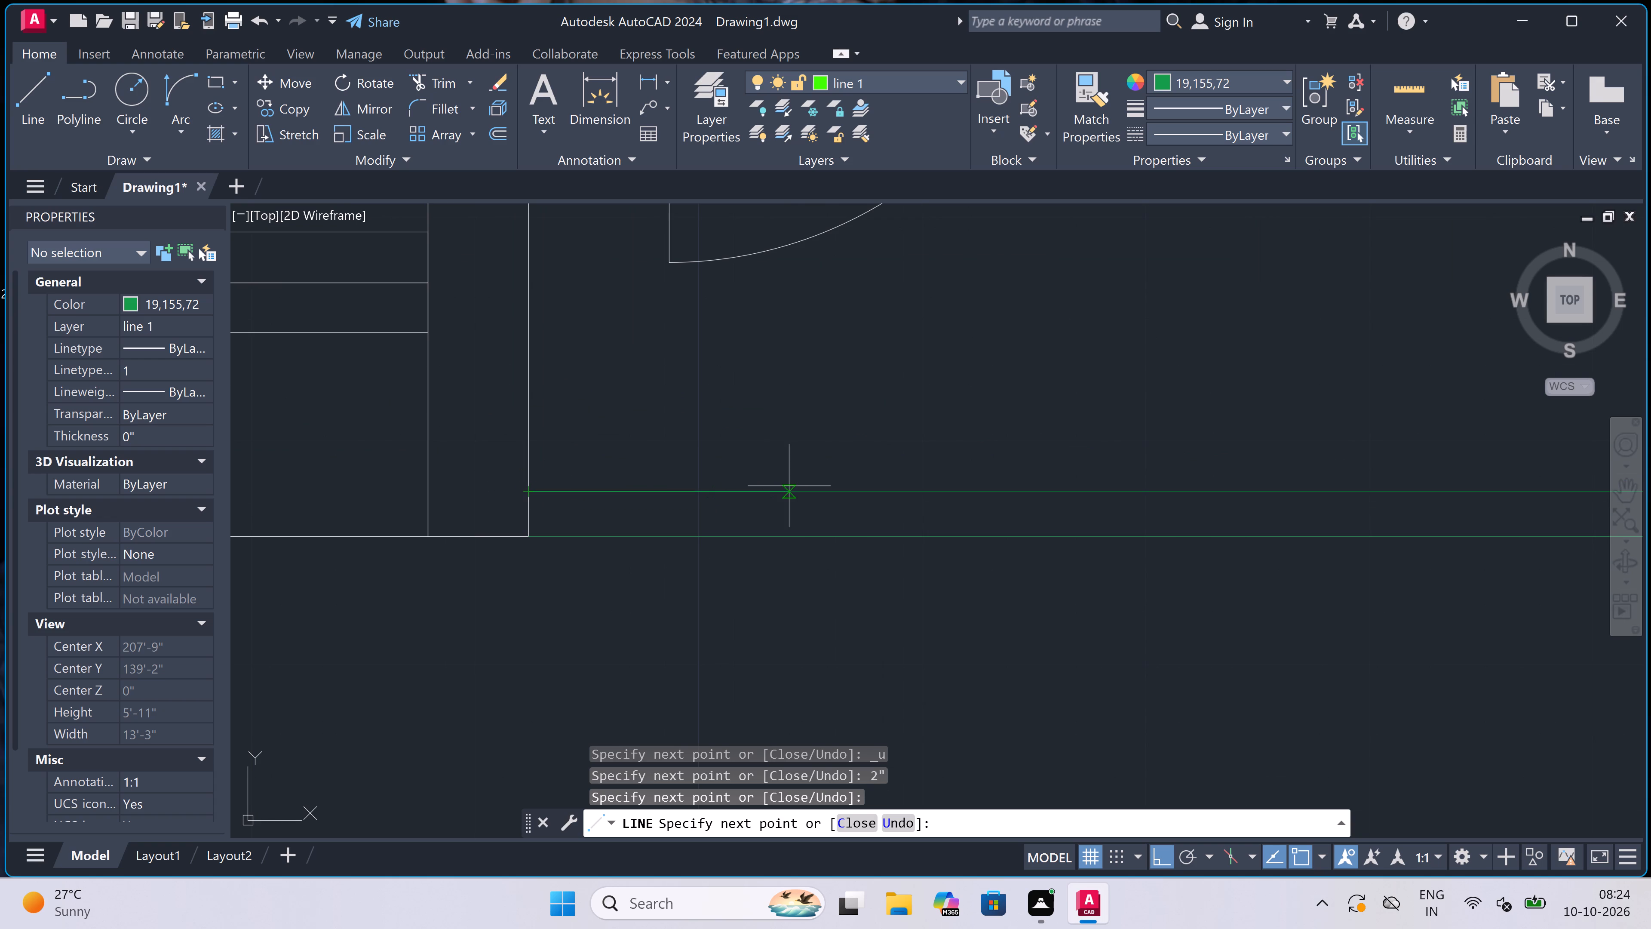
pyautogui.press('Escape')
pyautogui.scroll(-5, 789, 486)
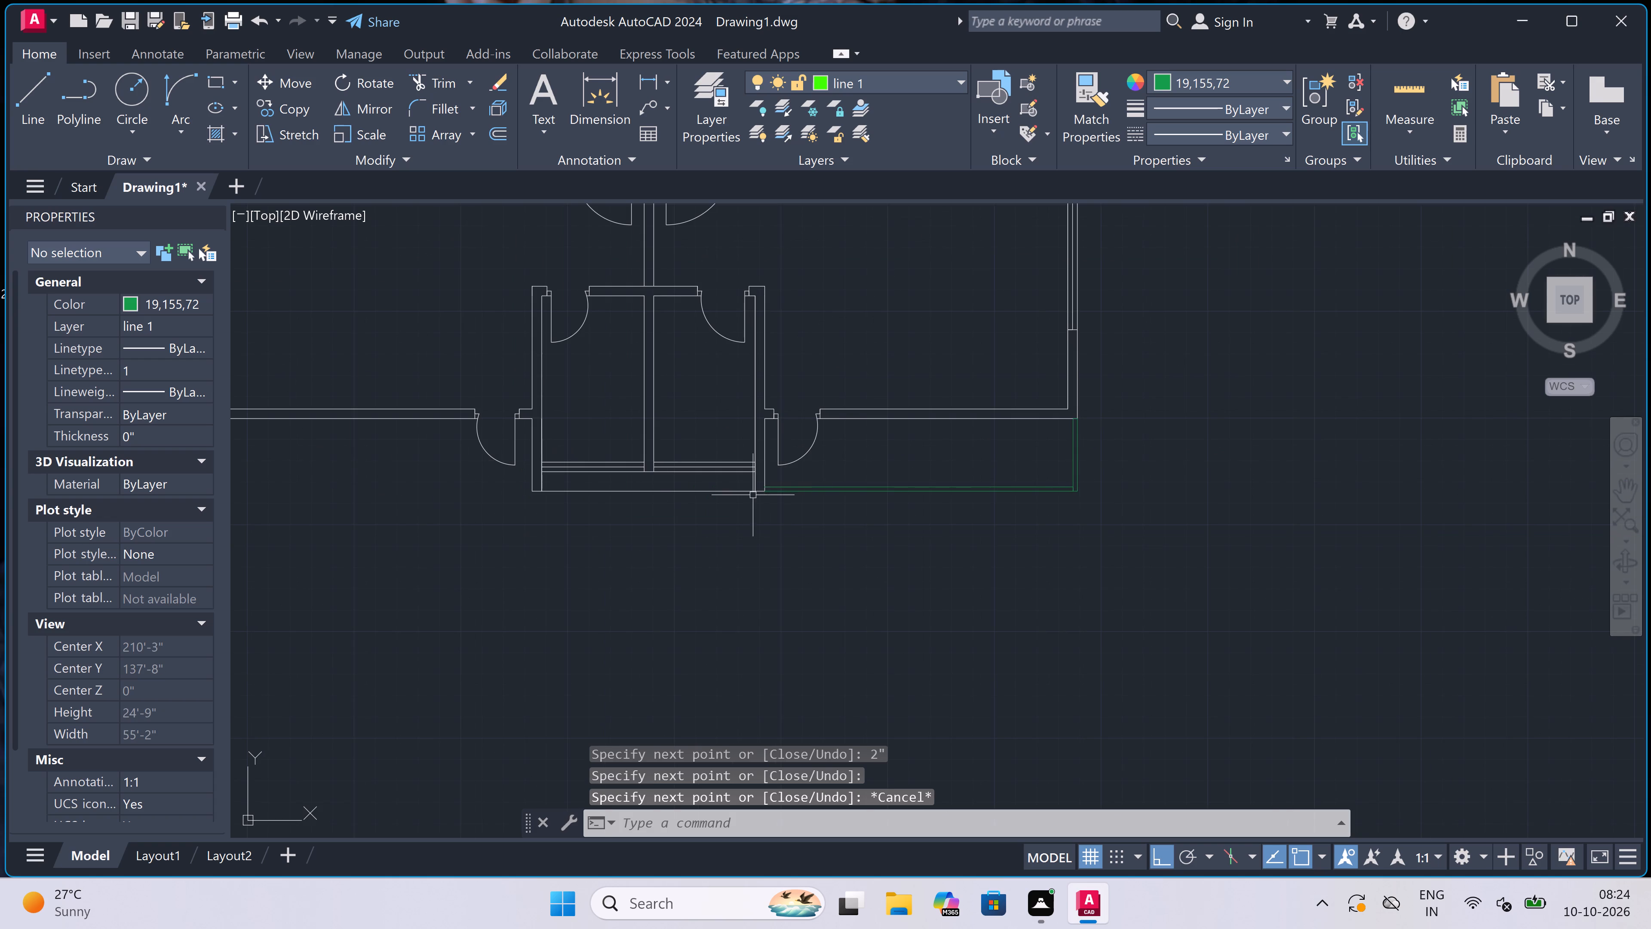
pyautogui.scroll(-2, 664, 506)
pyautogui.scroll(1, 354, 517)
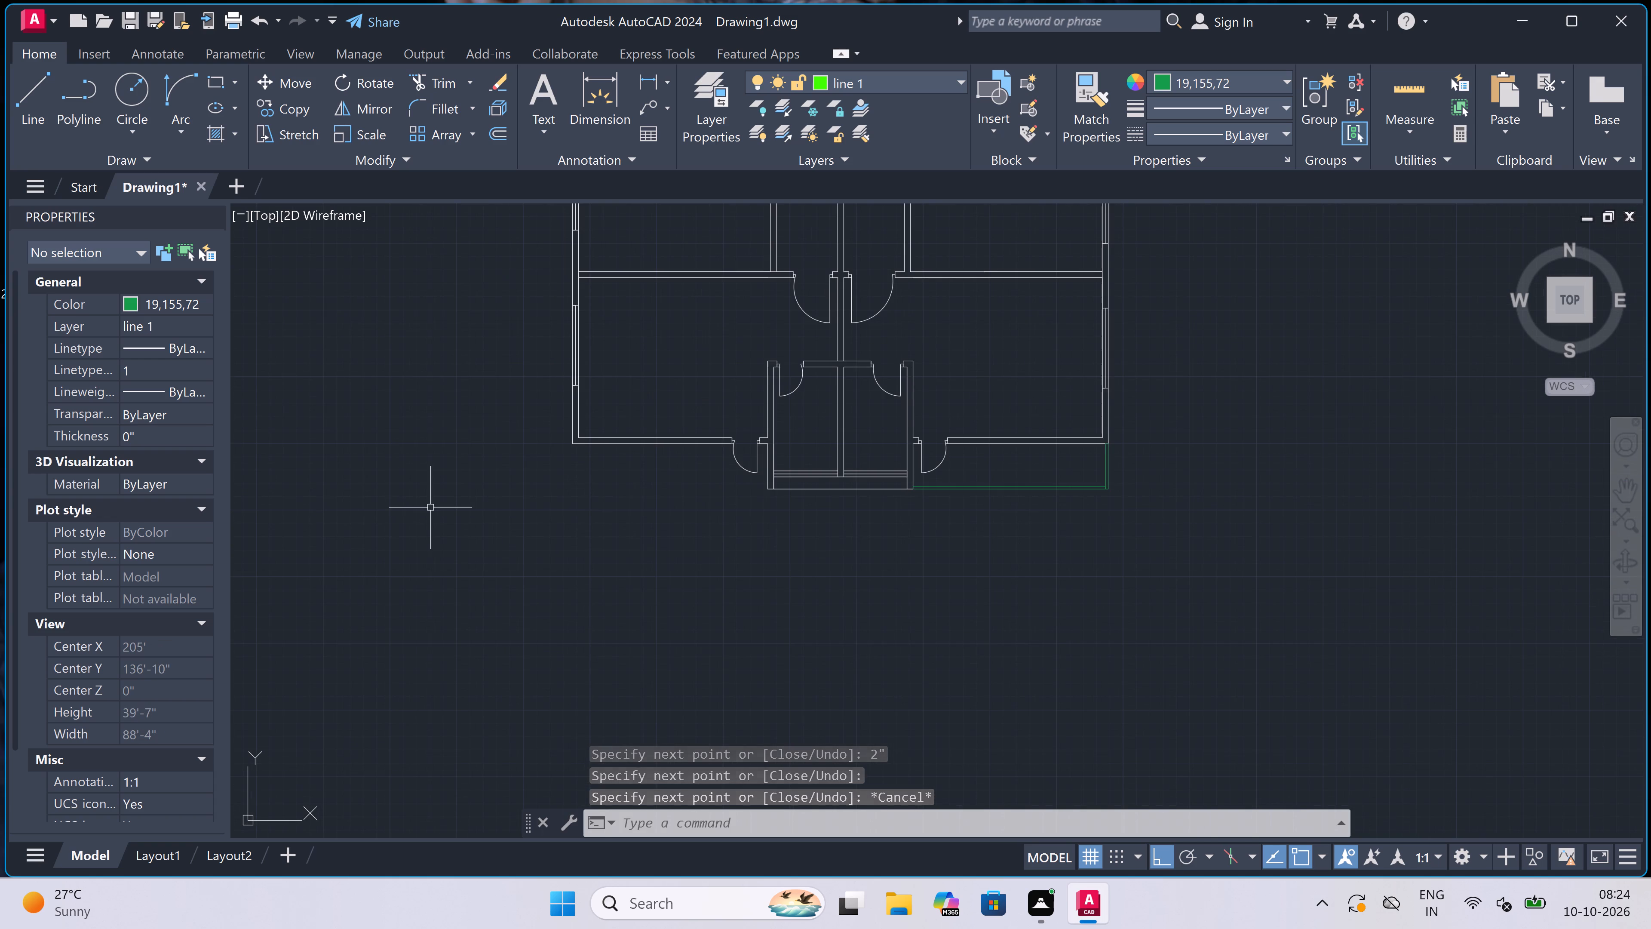
# Draw the outline below the lower-left room from its outer wall corner down and across to the central block's bottom corner.
pyautogui.press('space')
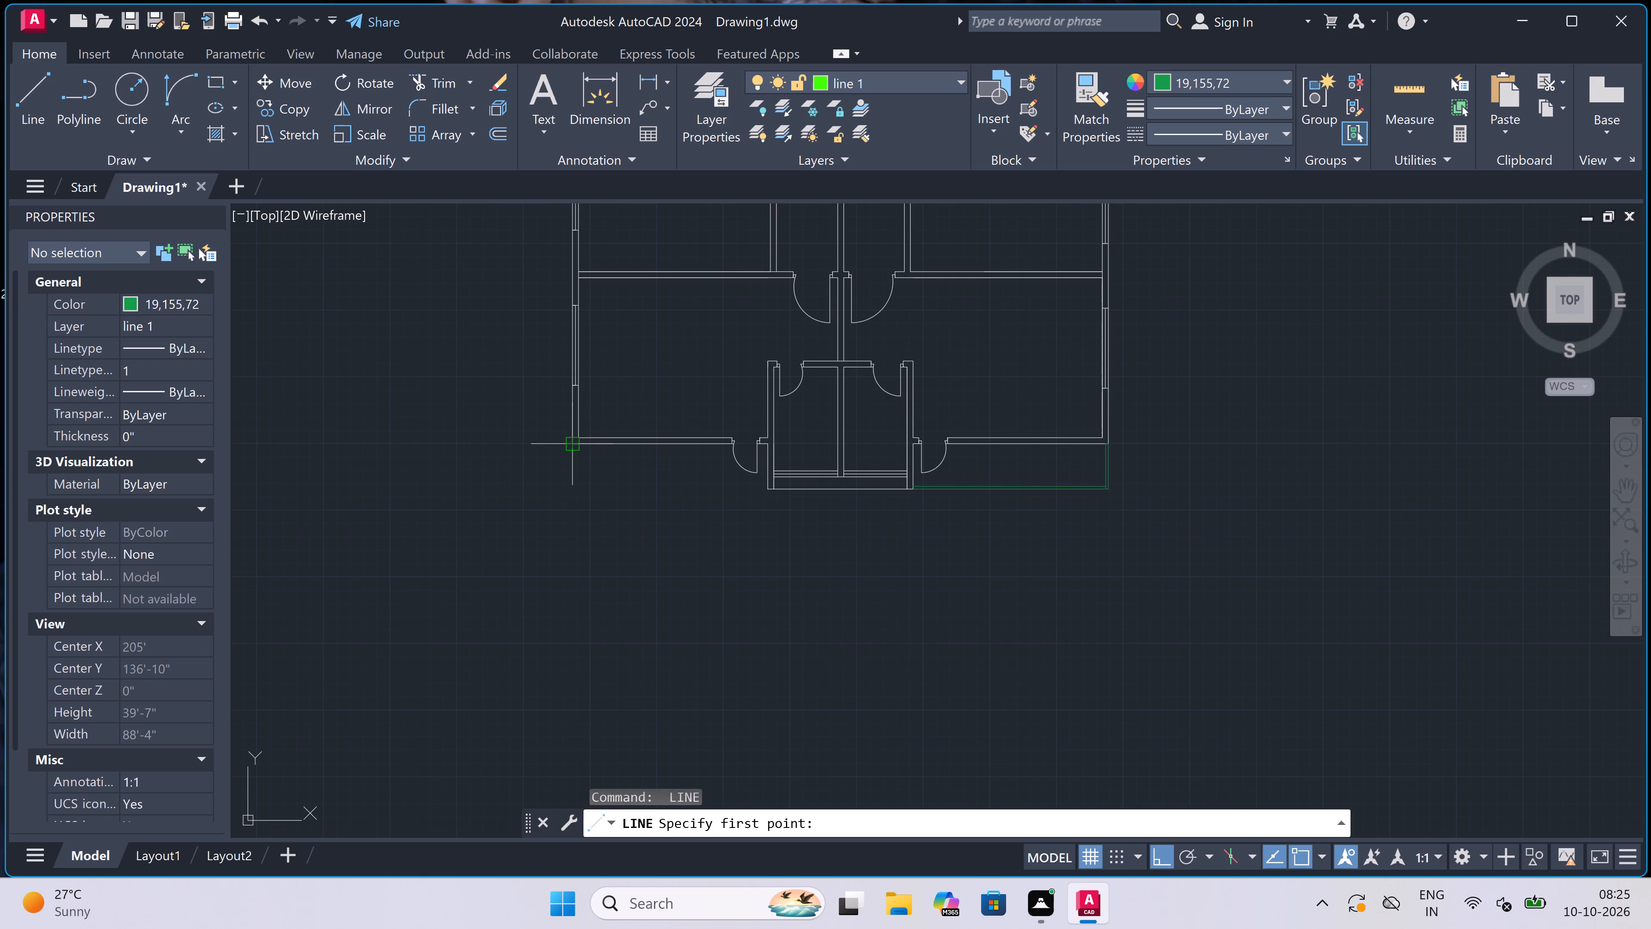
pyautogui.click(569, 449)
pyautogui.scroll(3, 587, 498)
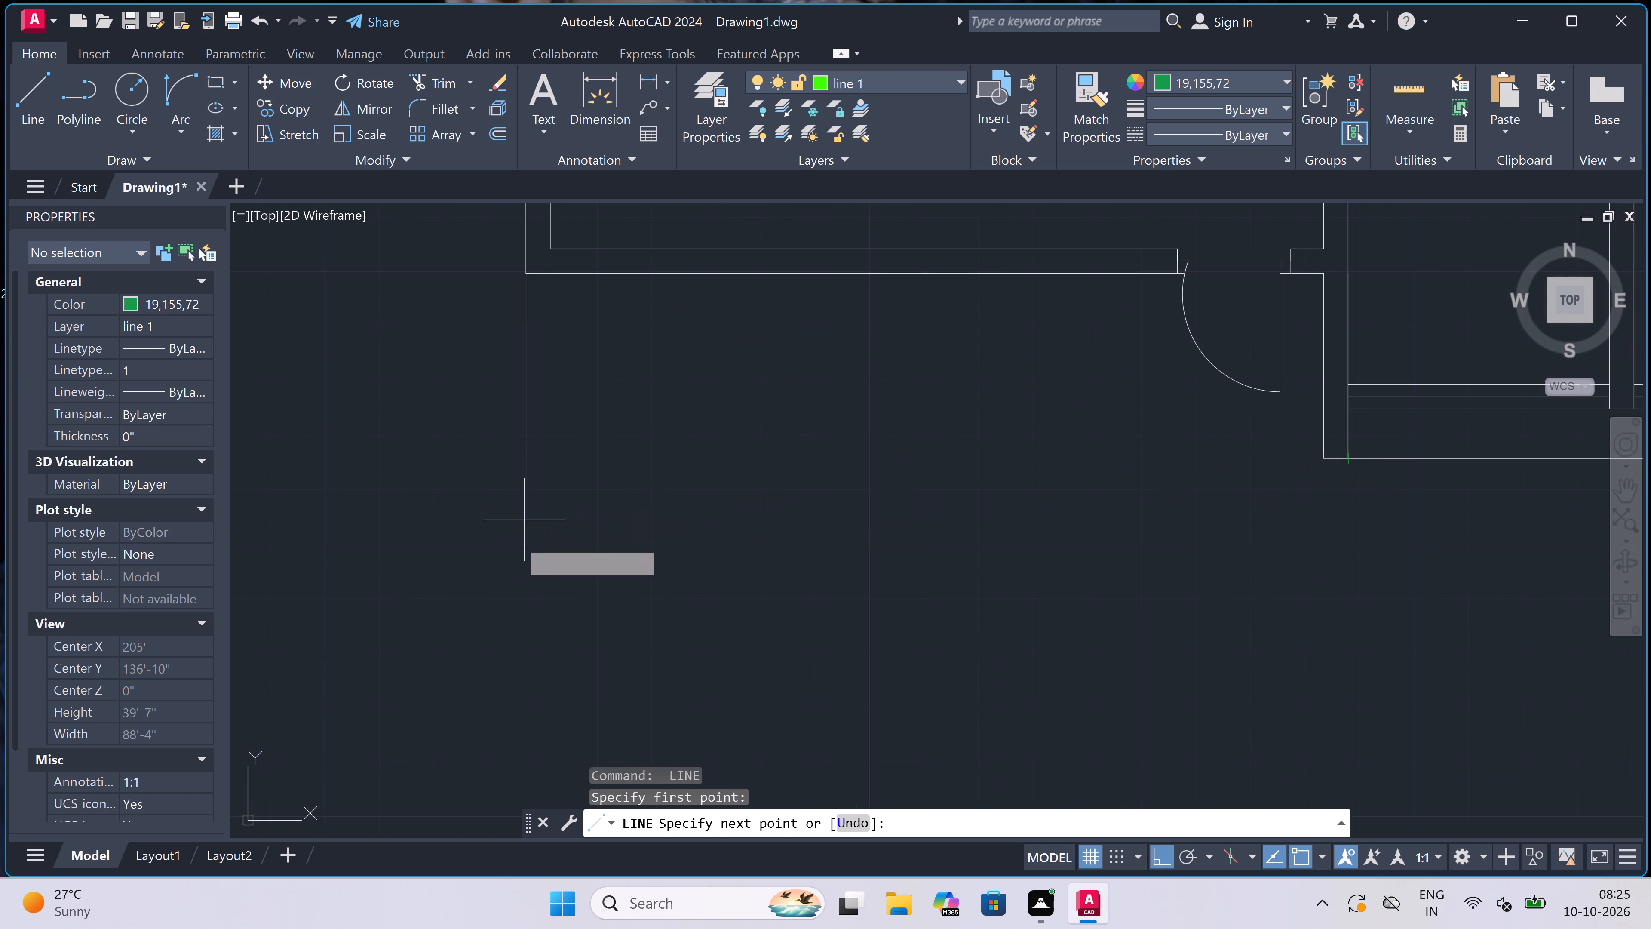
pyautogui.click(522, 463)
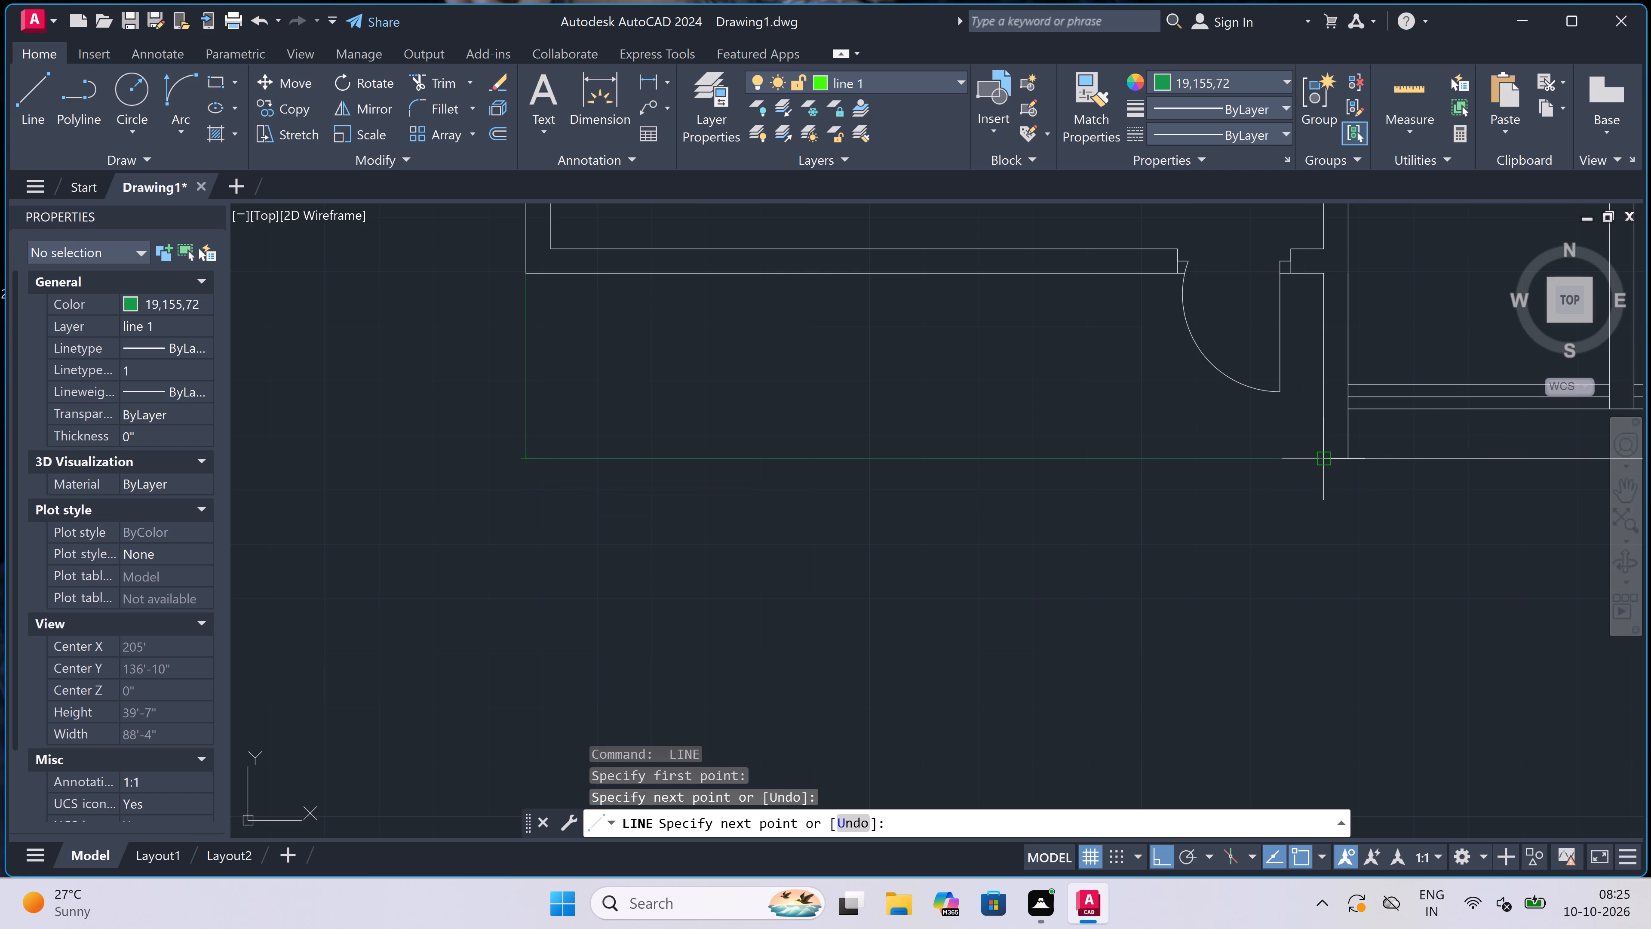
pyautogui.click(1324, 455)
# Draw the inner outline below the lower-left room, 2" inside the outer one, from the central block across and up to the room's wall.
pyautogui.write('2"')
pyautogui.press('space')
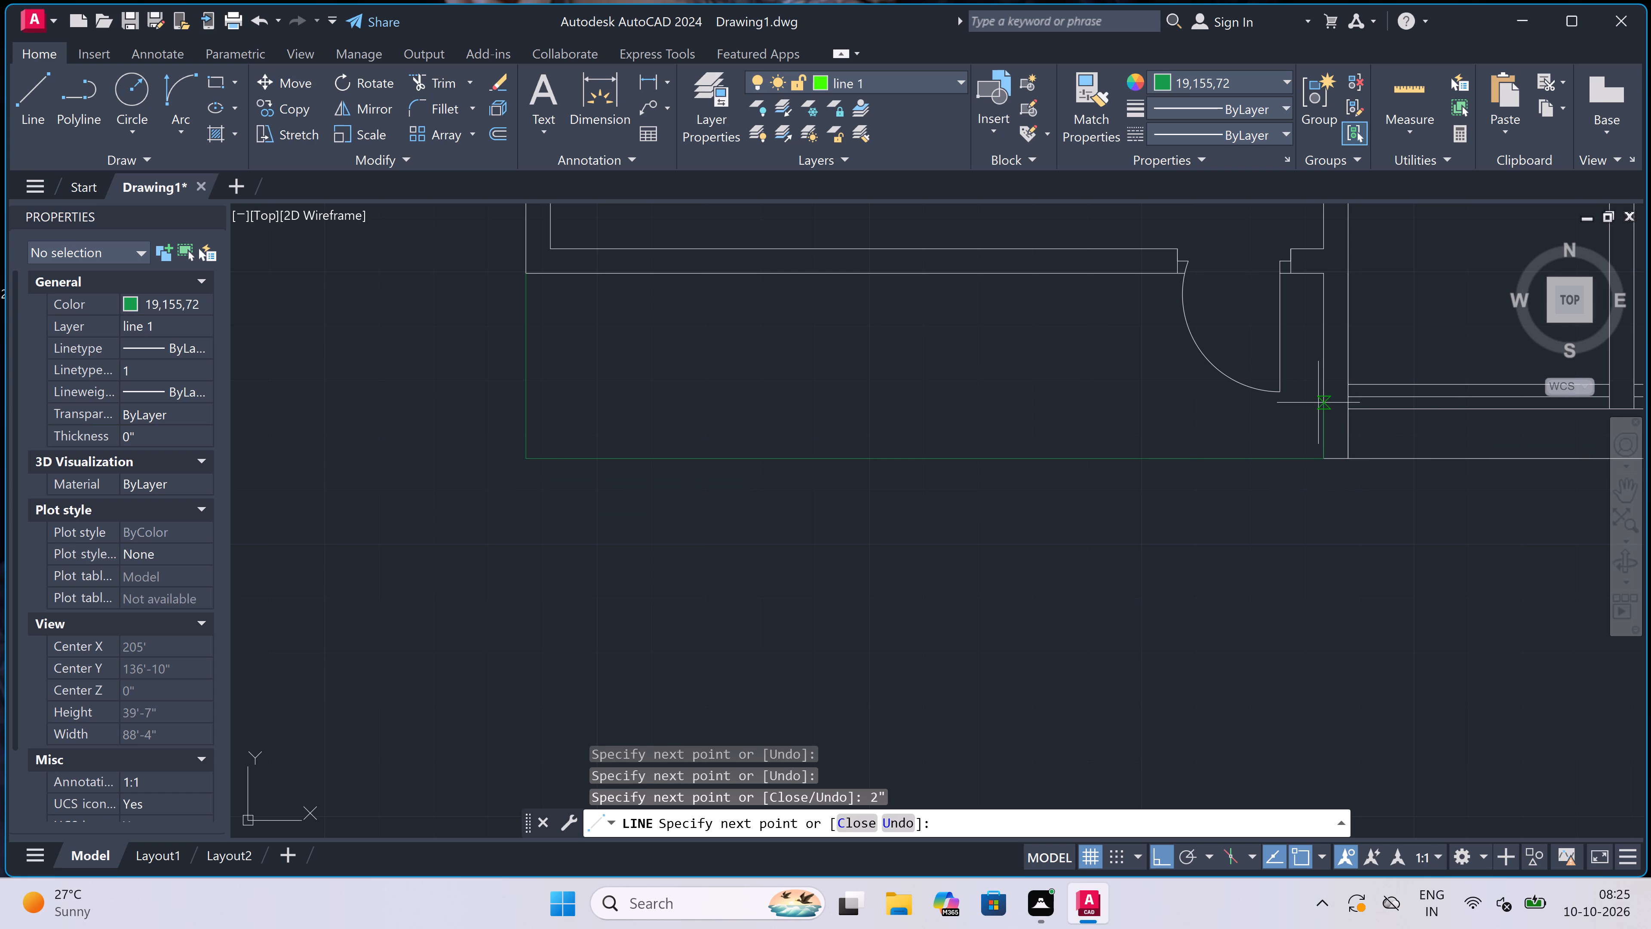
pyautogui.scroll(2, 478, 444)
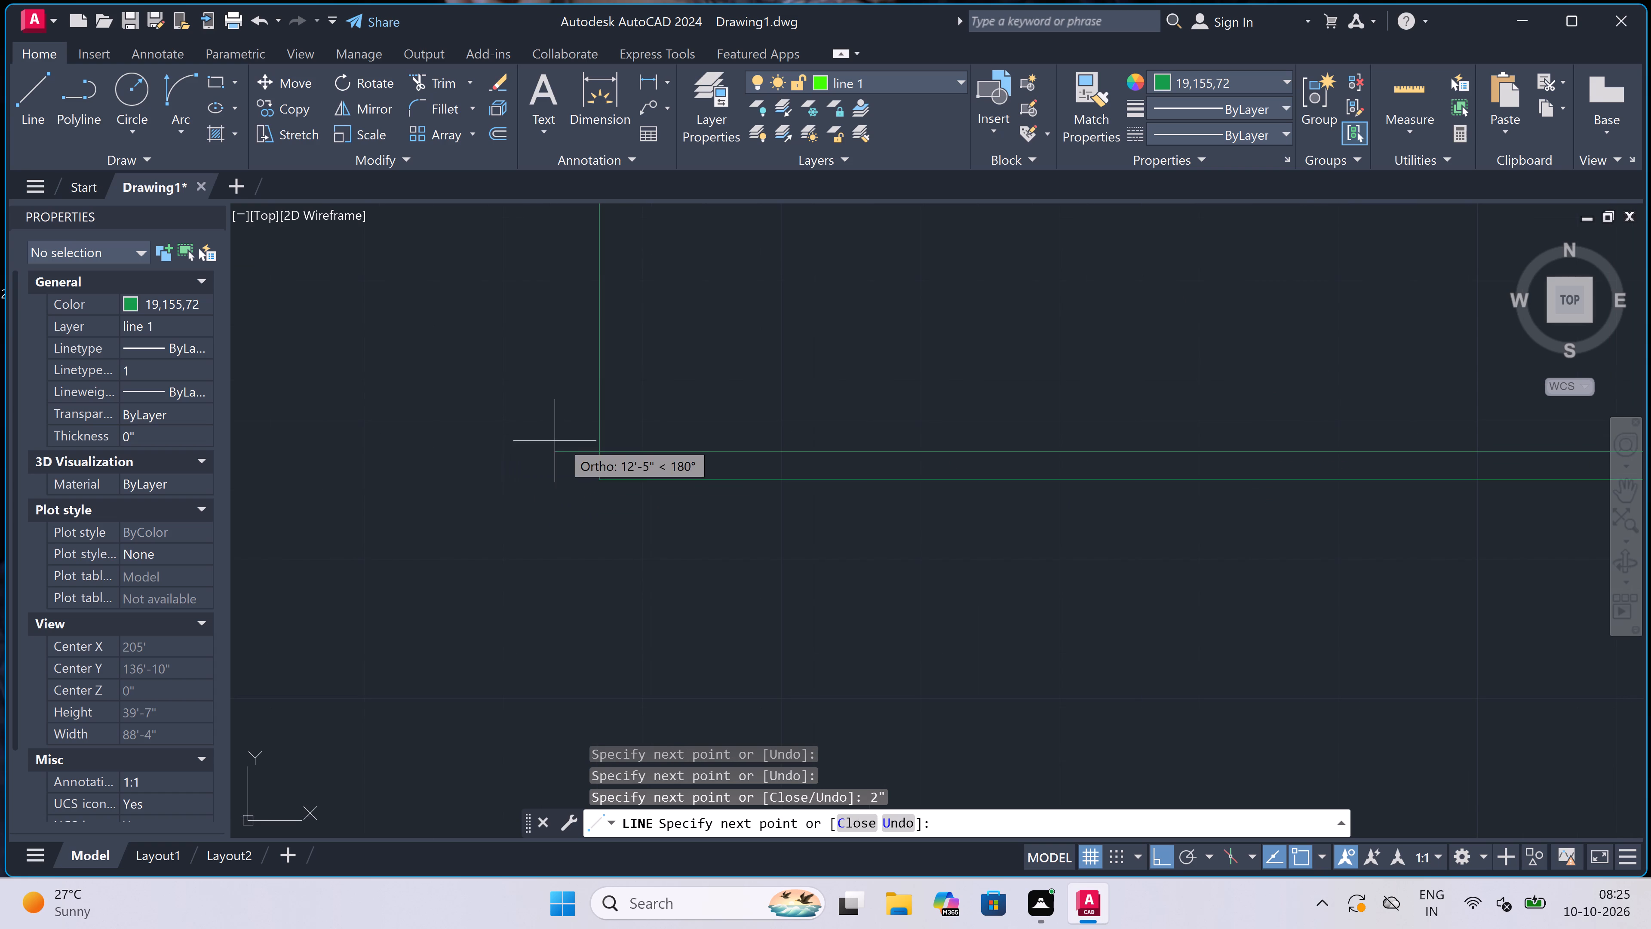
pyautogui.doubleClick(605, 454)
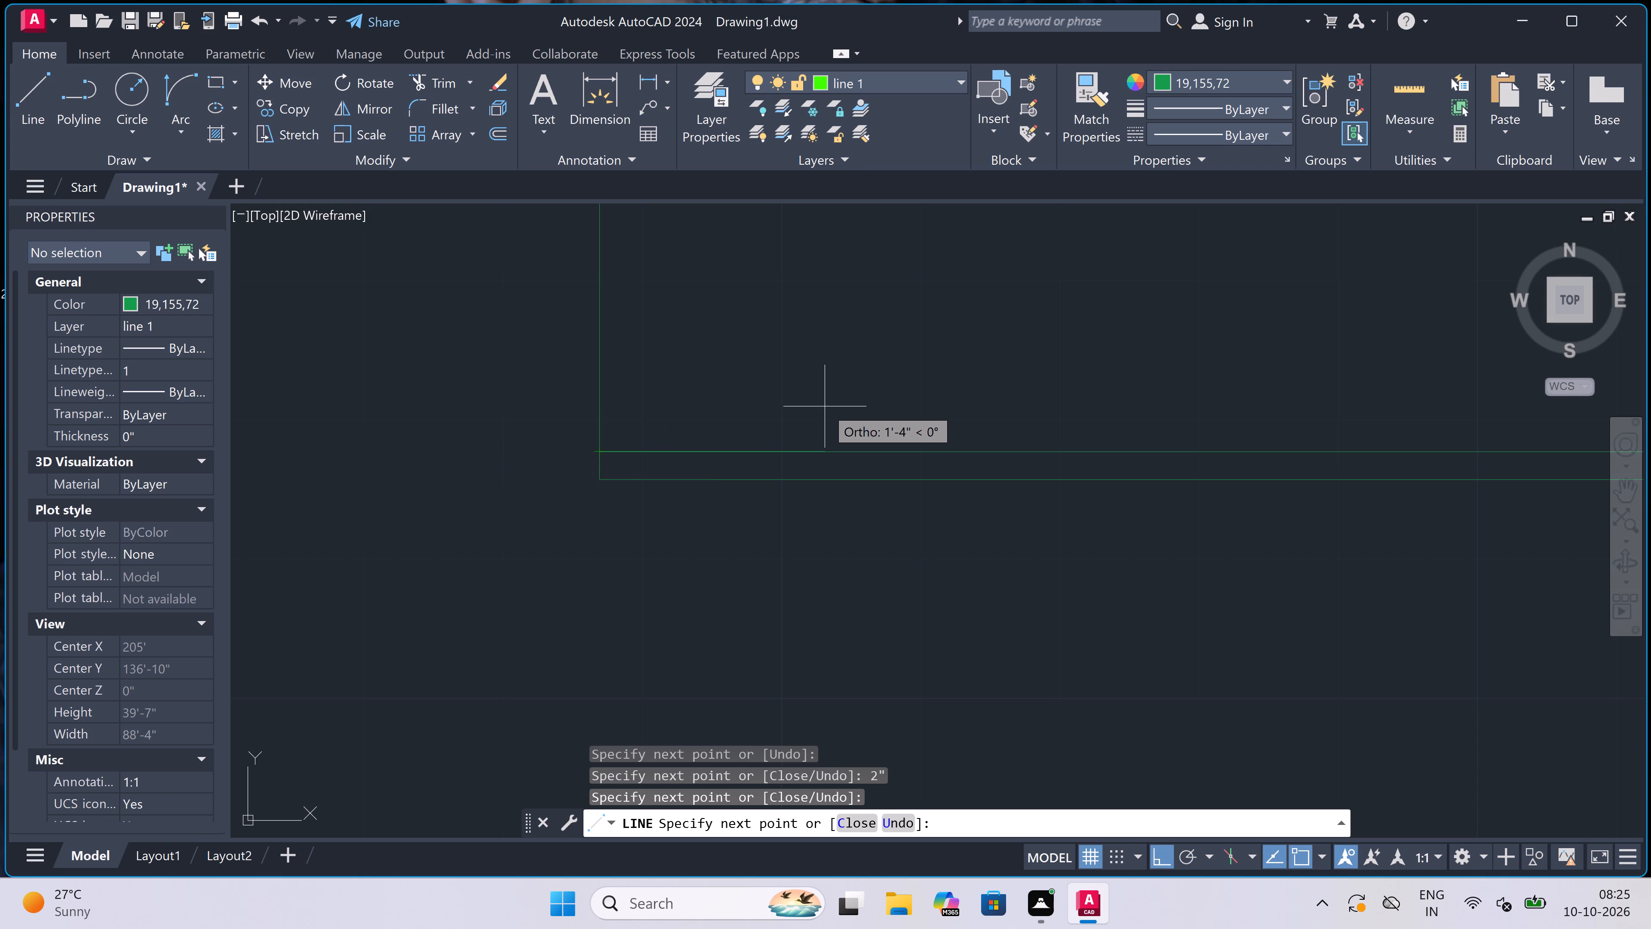
pyautogui.write('2"')
pyautogui.press('space')
pyautogui.scroll(-3, 777, 478)
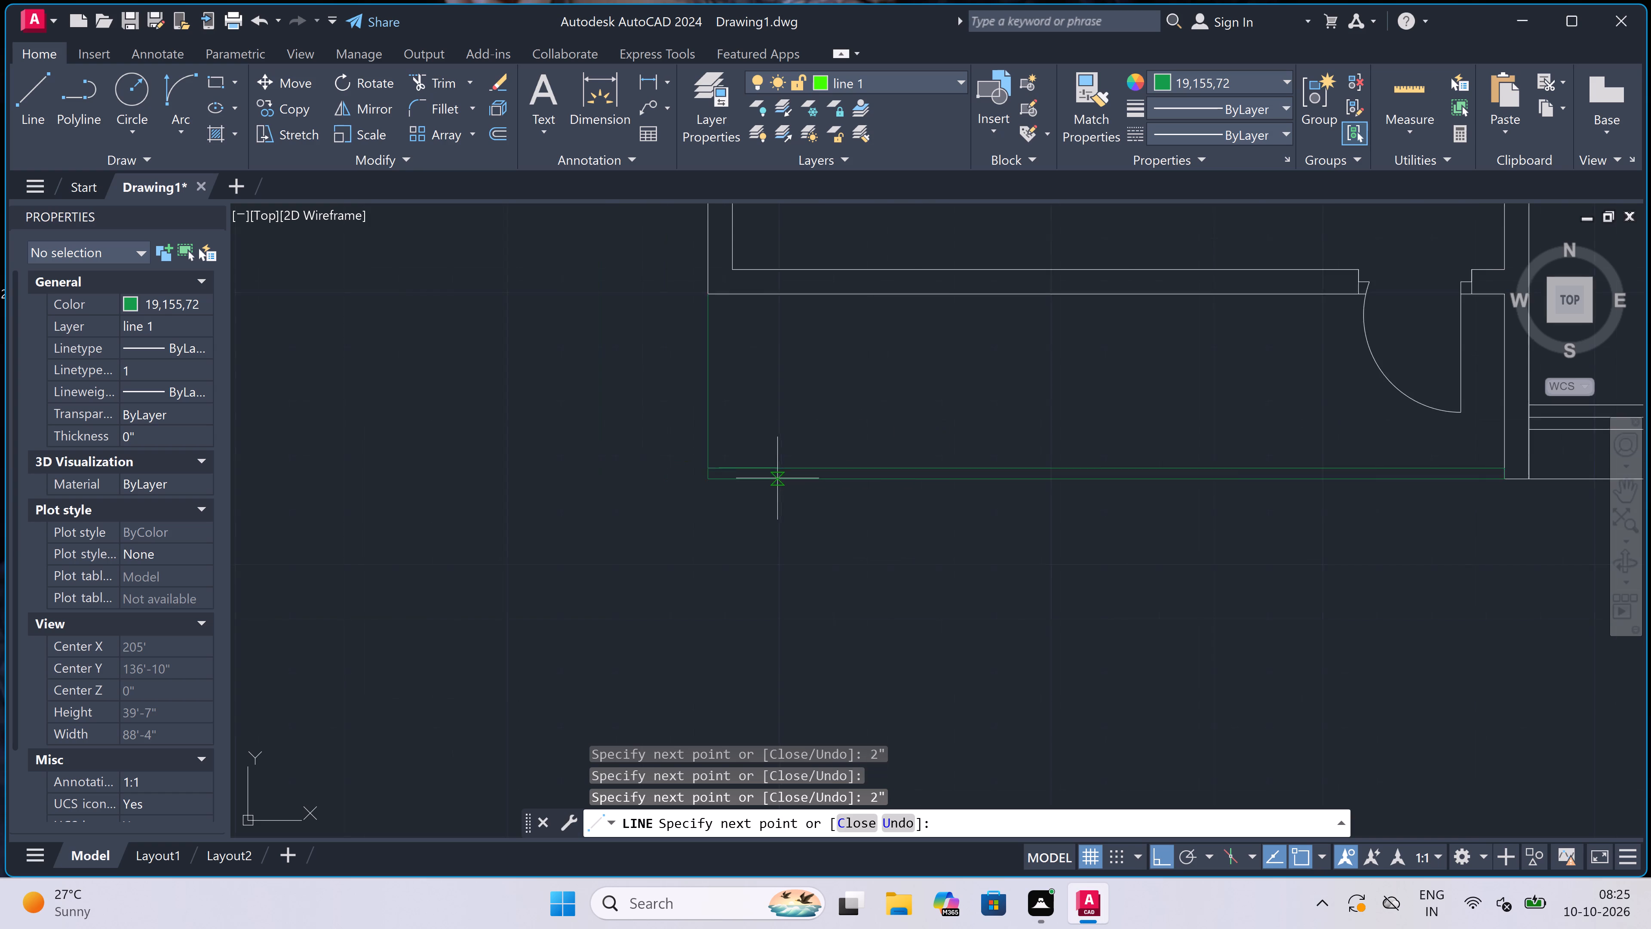
pyautogui.scroll(2, 718, 389)
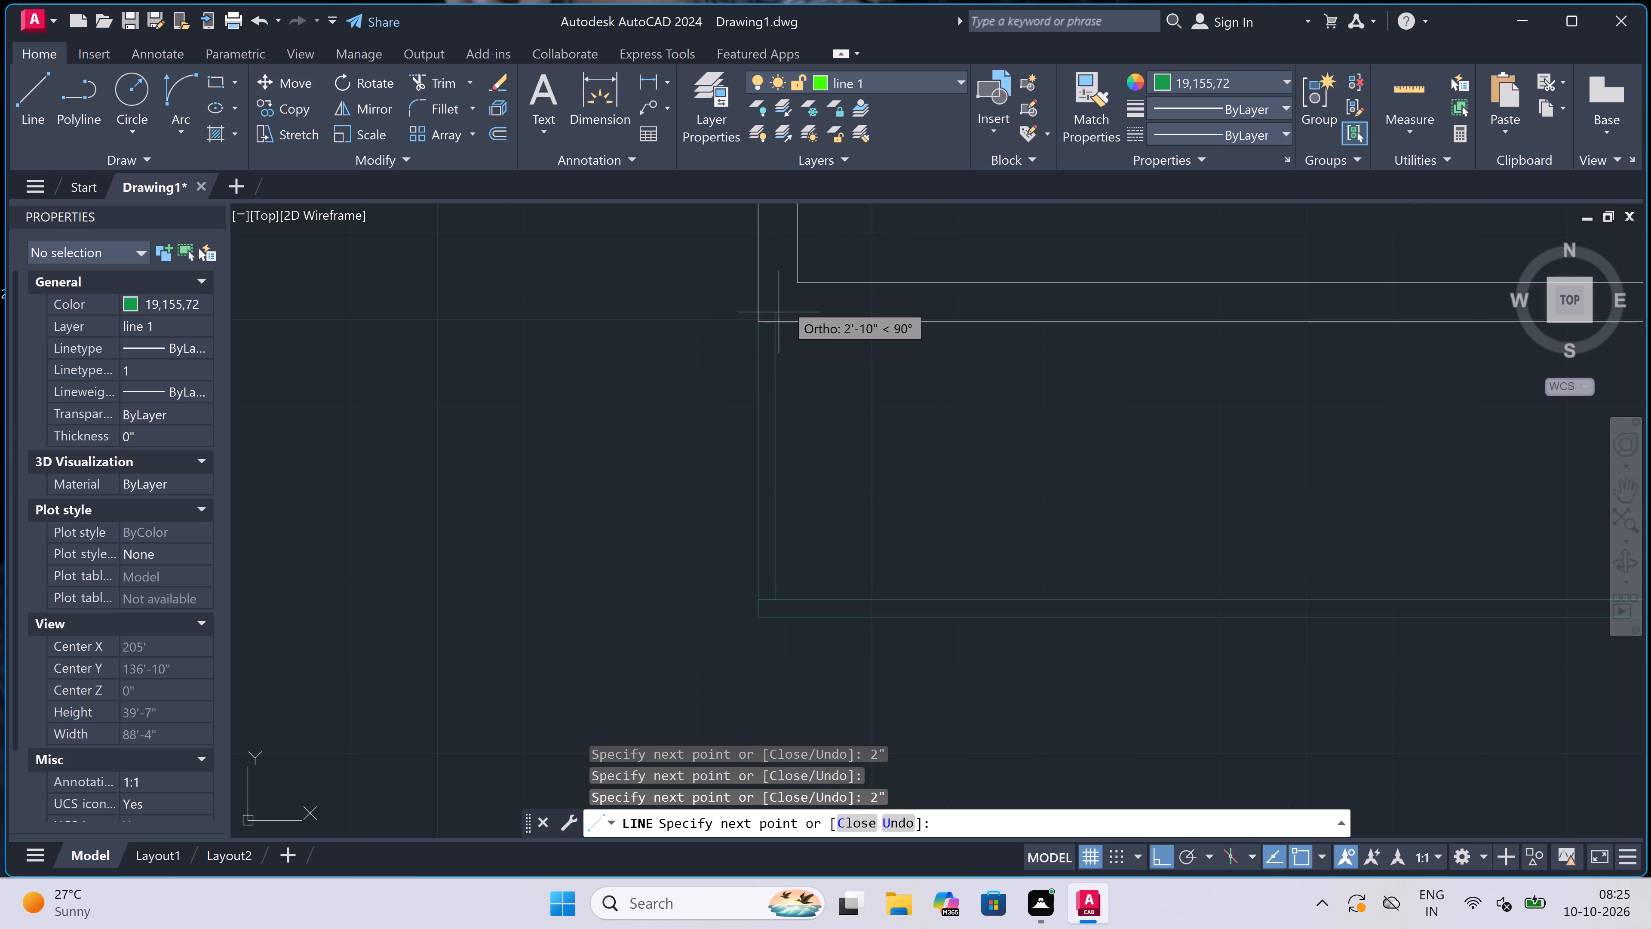
pyautogui.click(776, 319)
pyautogui.press('Escape')
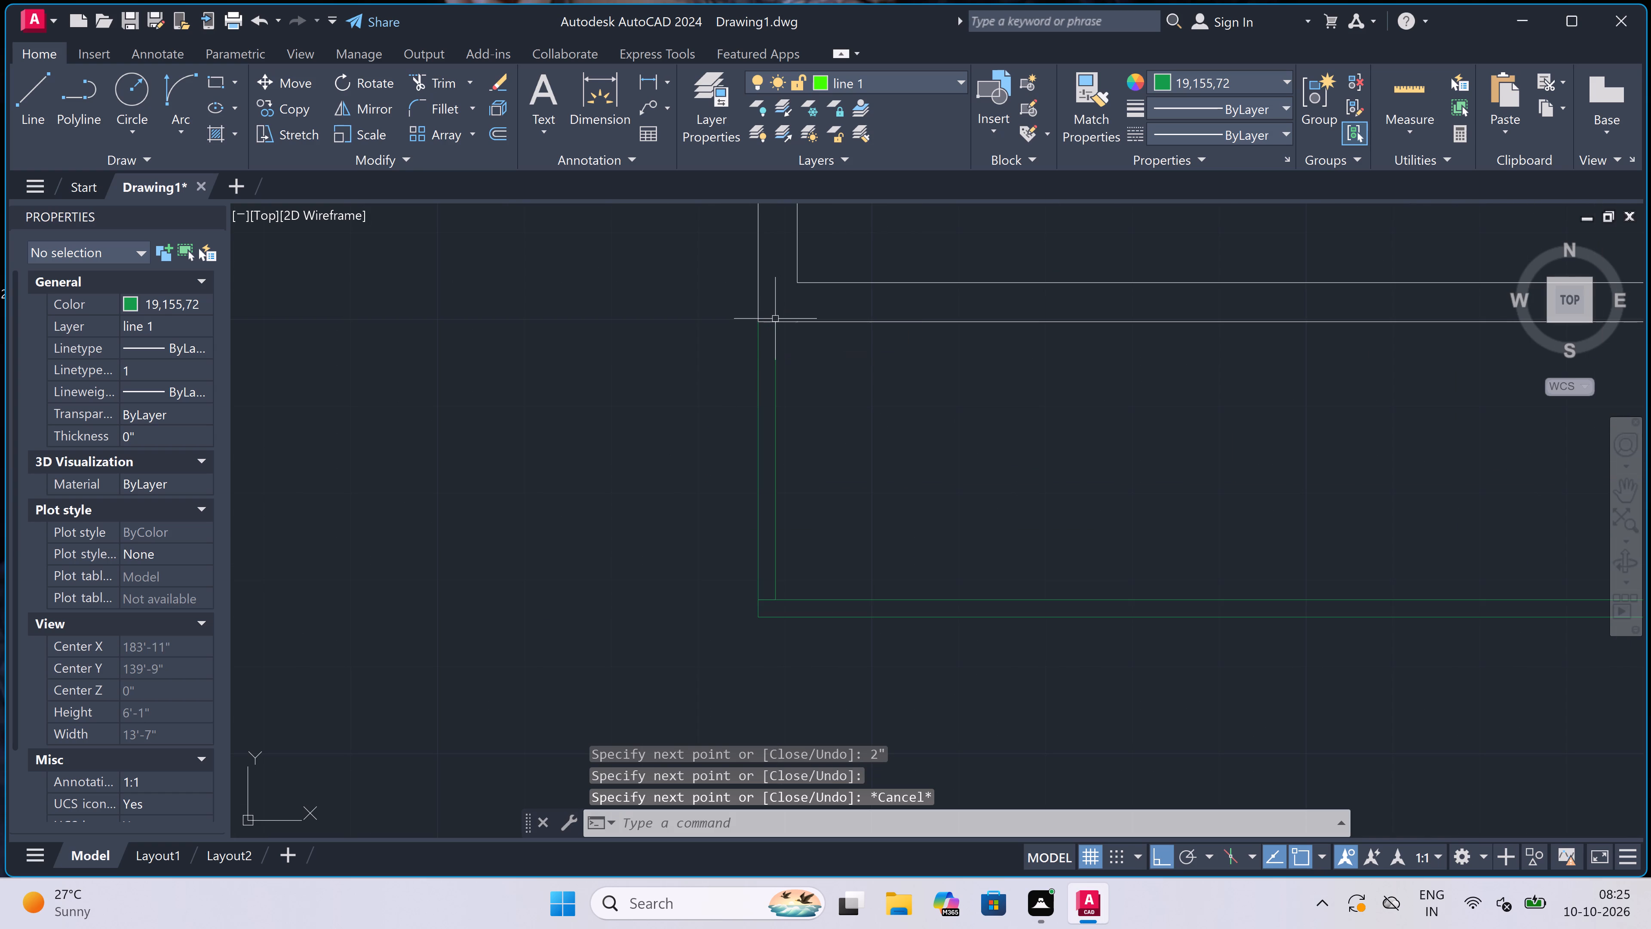
# Trim the inner line's leftover end at the corner of the lower-left outline.
pyautogui.press('t')
pyautogui.press('r')
pyautogui.press('space')
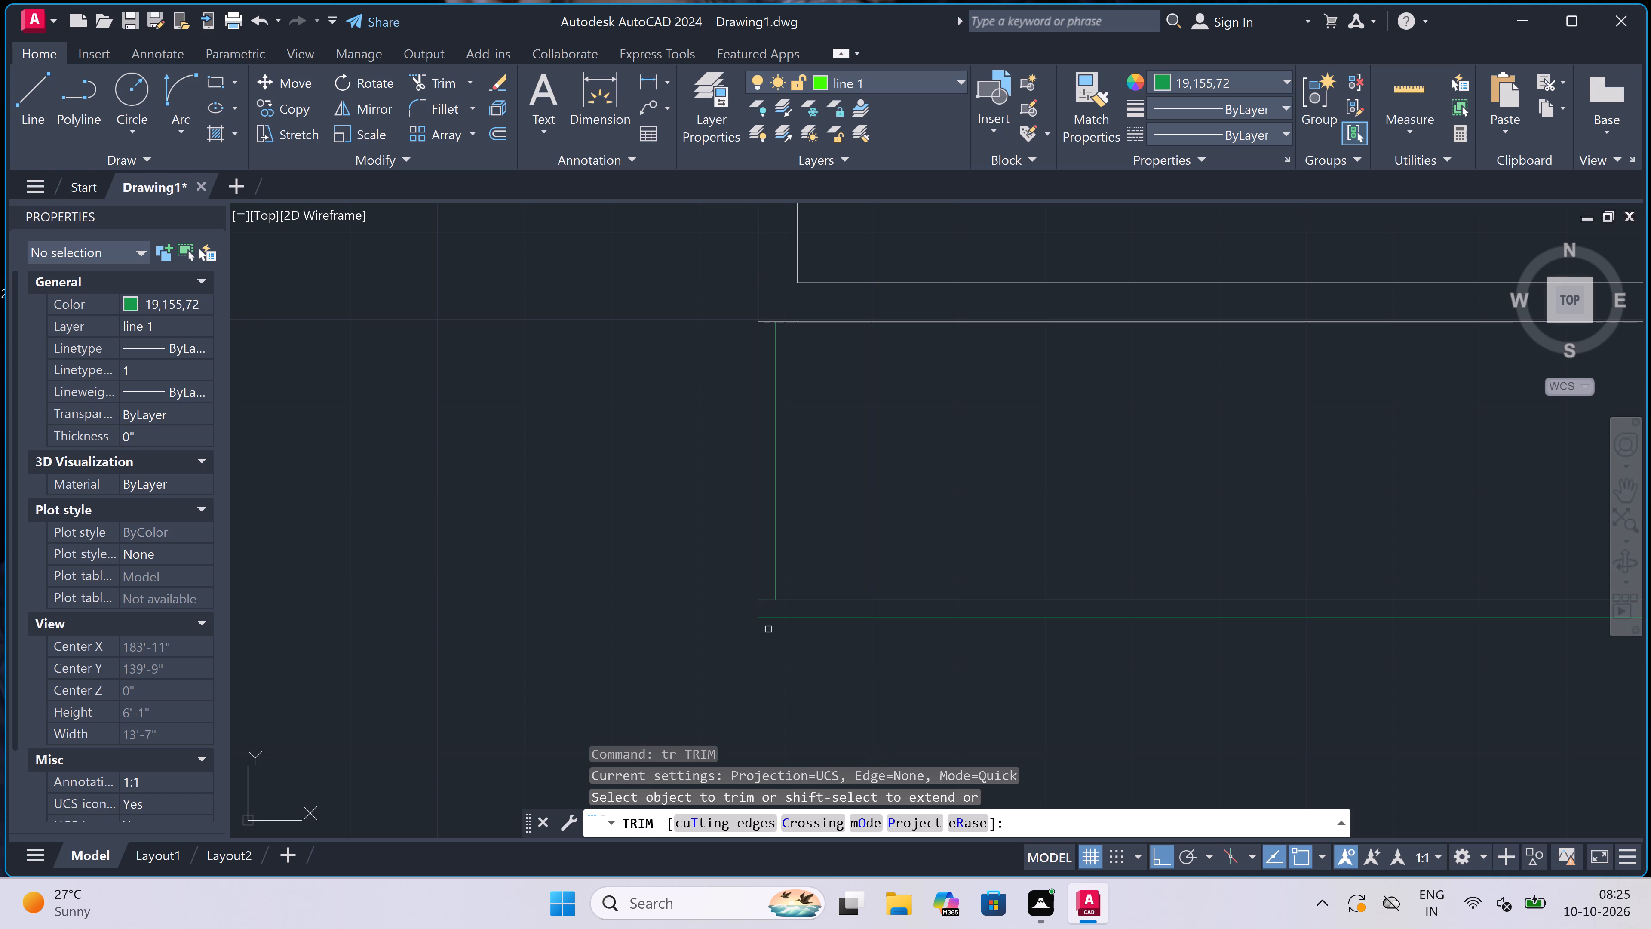
pyautogui.scroll(3, 761, 615)
pyautogui.click(762, 609)
pyautogui.click(769, 525)
pyautogui.scroll(-3, 769, 525)
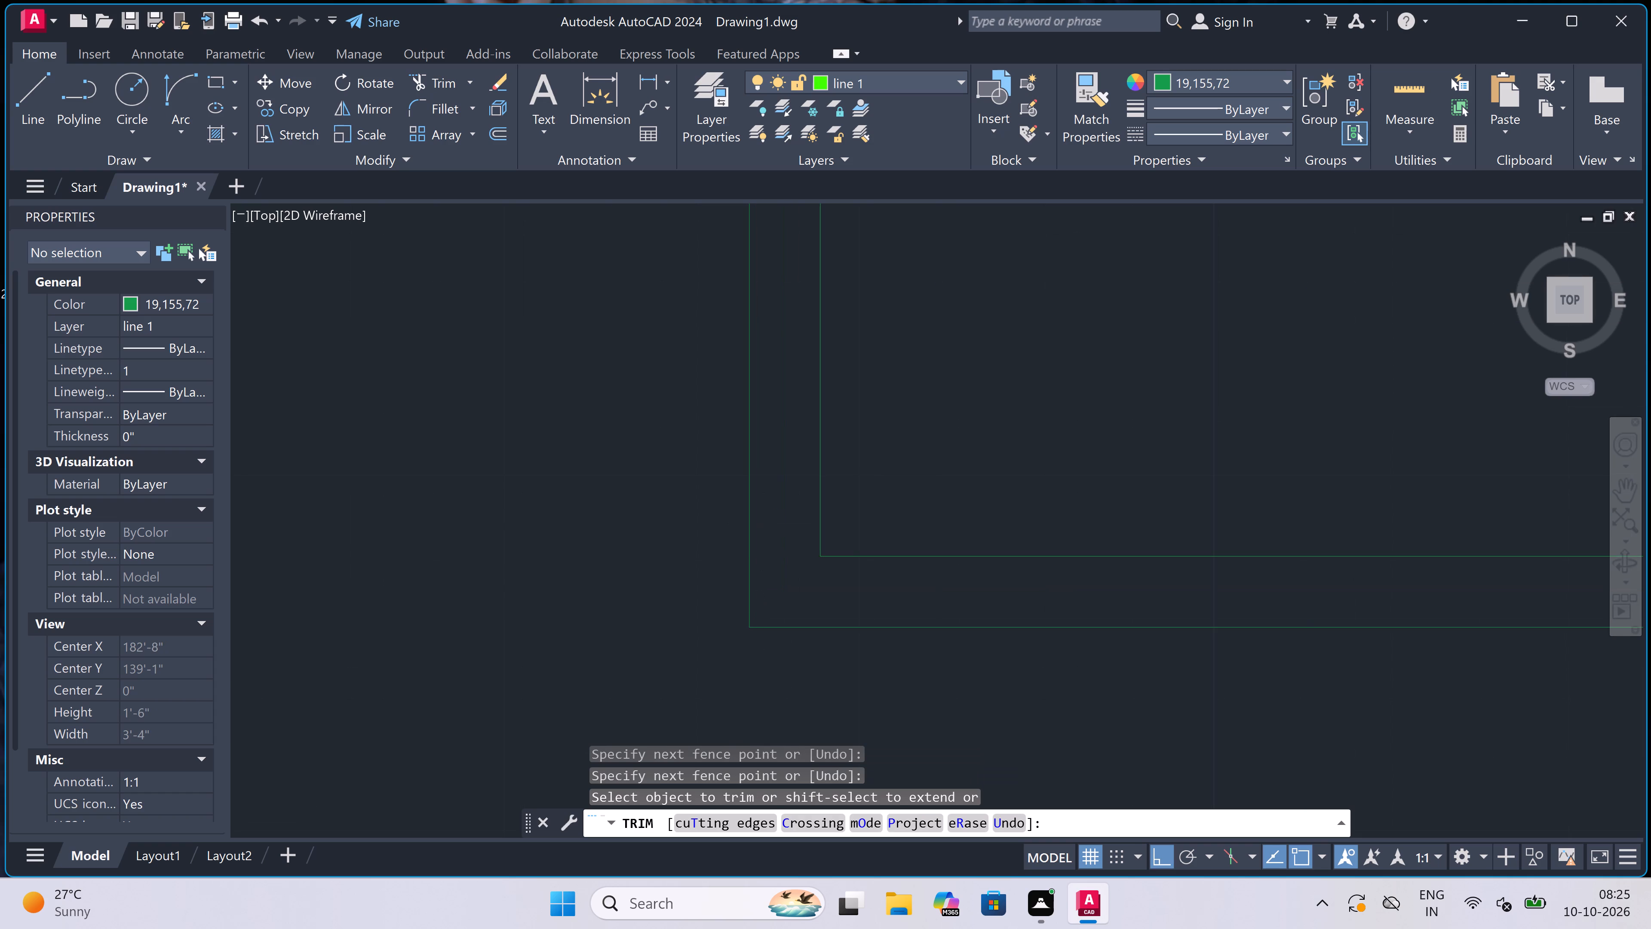
pyautogui.scroll(-4, 769, 525)
pyautogui.scroll(-3, 845, 525)
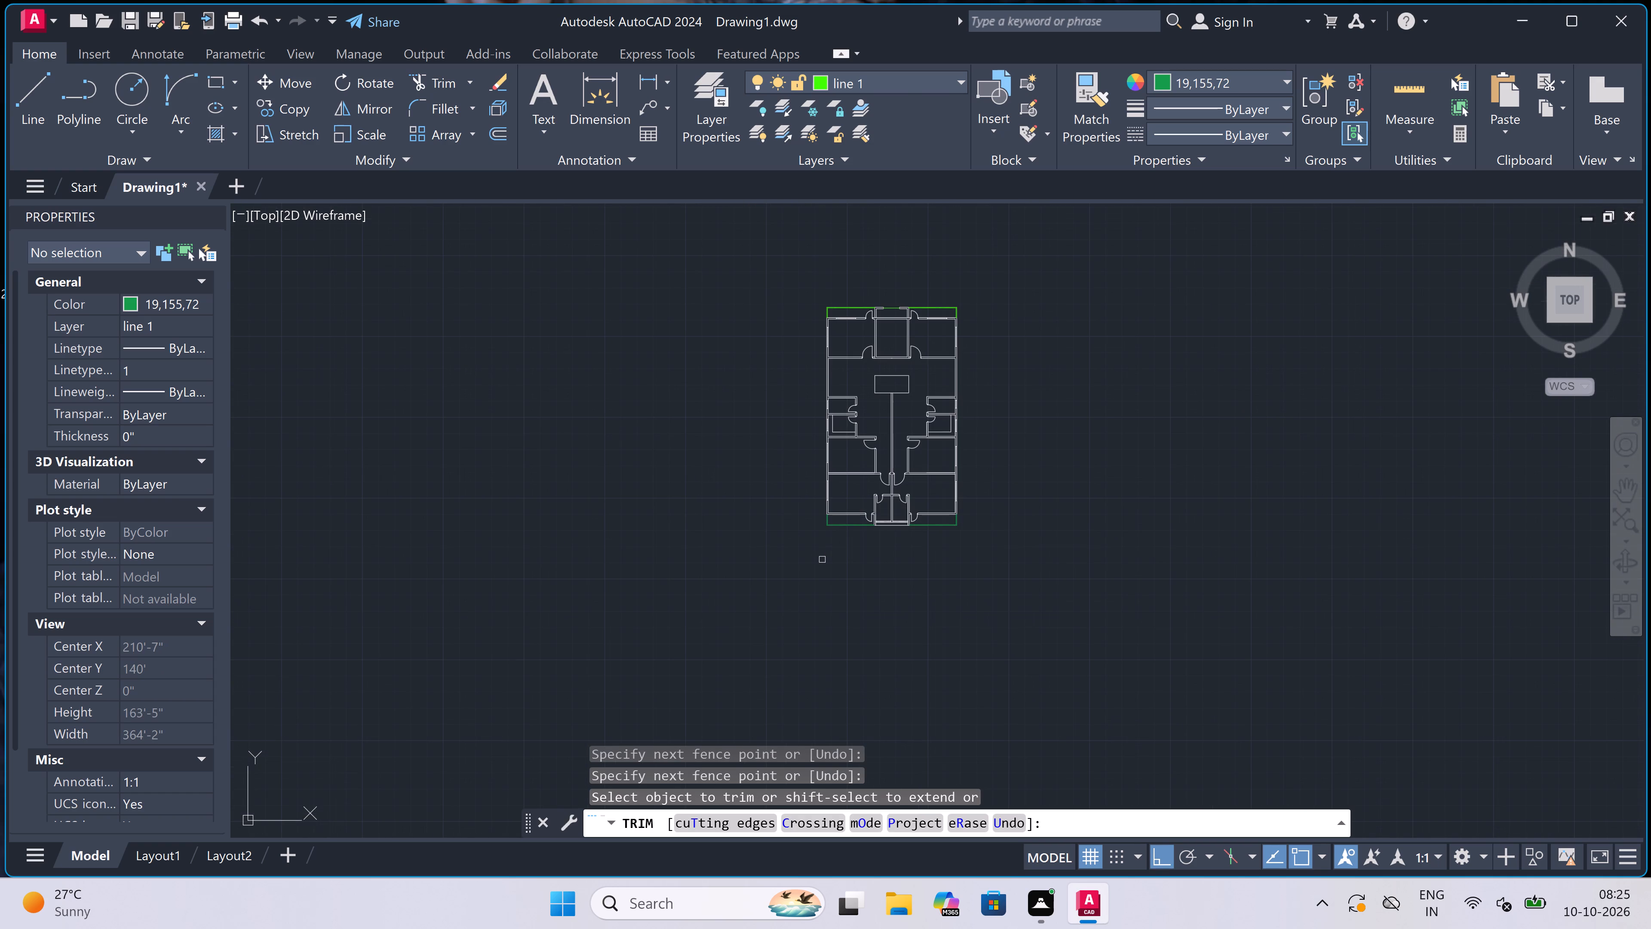
pyautogui.press('Escape')
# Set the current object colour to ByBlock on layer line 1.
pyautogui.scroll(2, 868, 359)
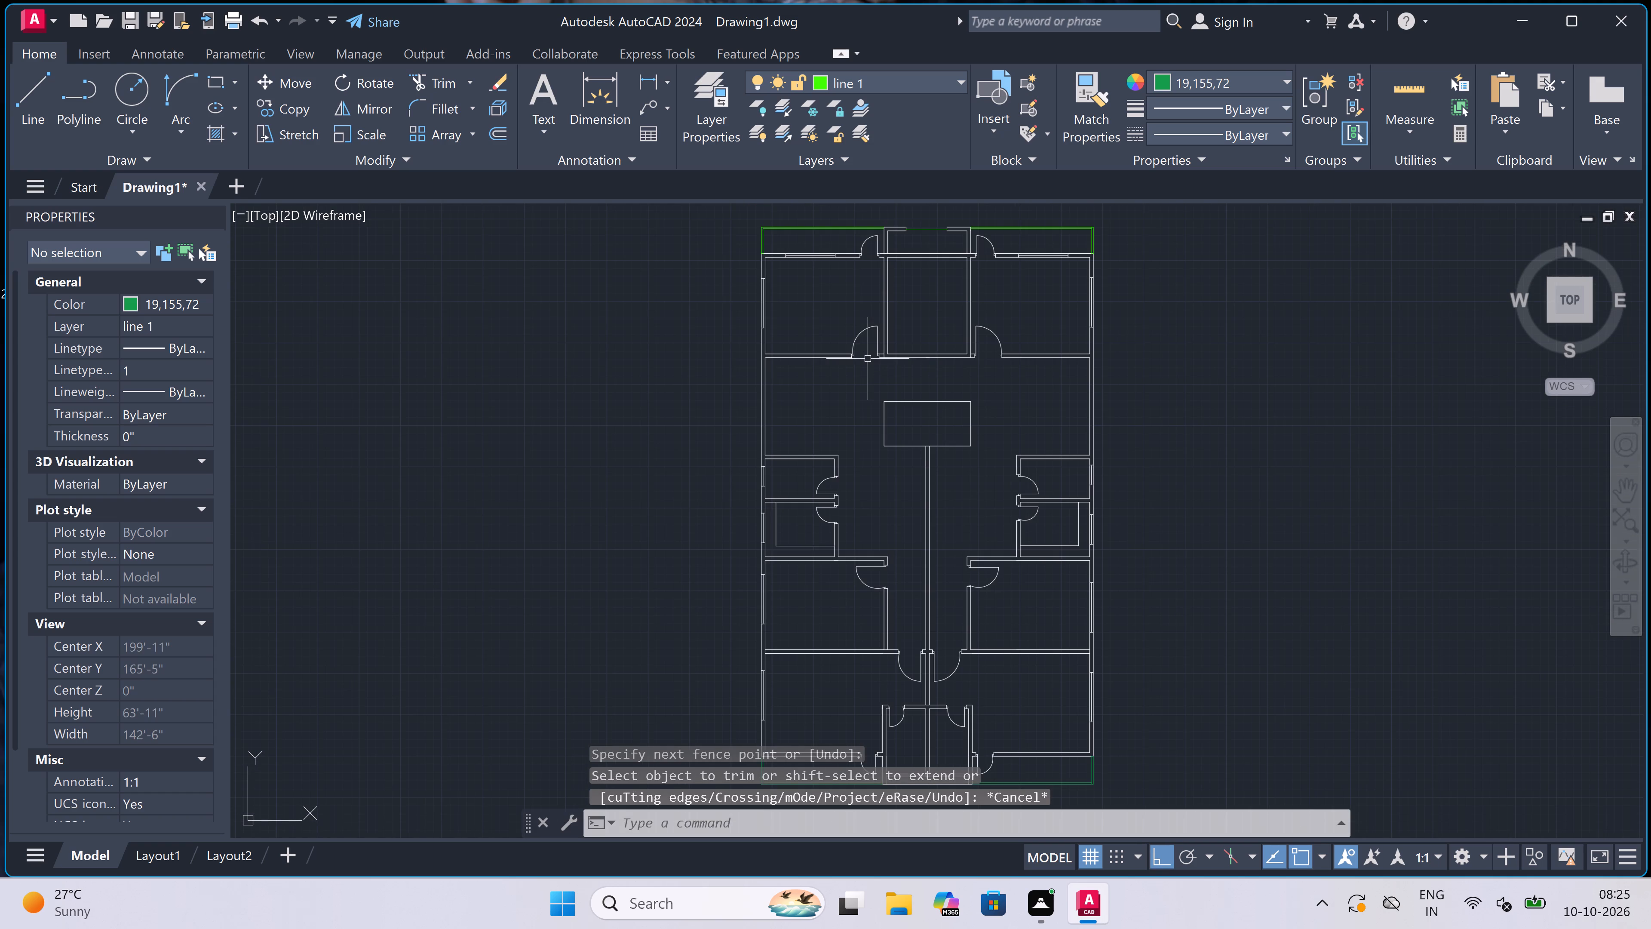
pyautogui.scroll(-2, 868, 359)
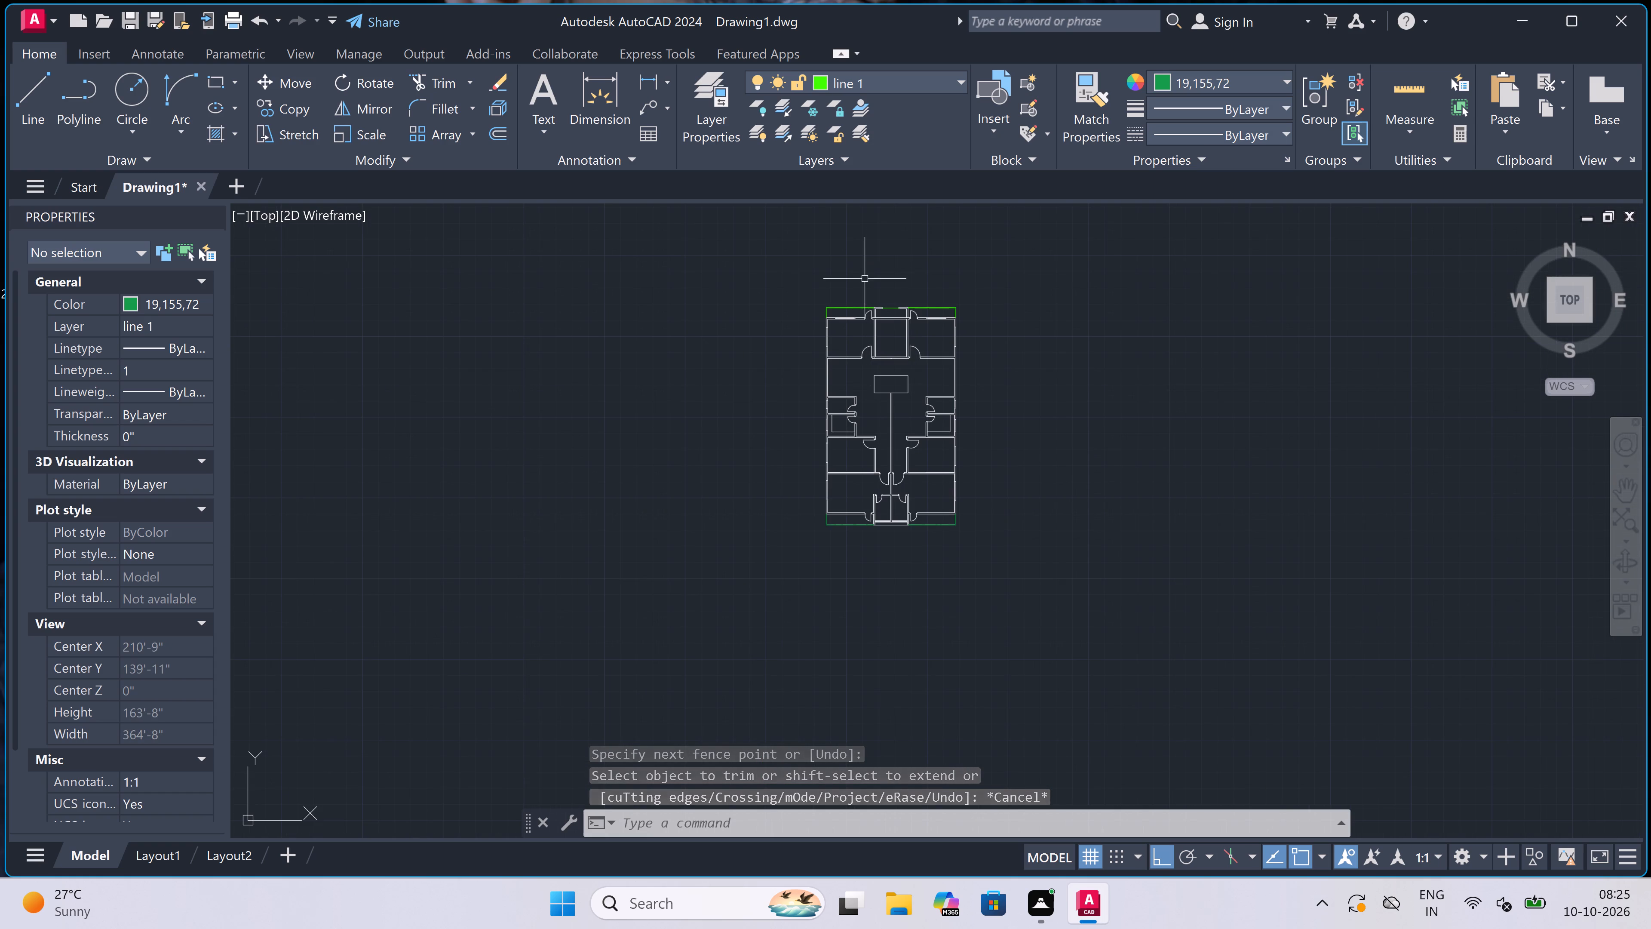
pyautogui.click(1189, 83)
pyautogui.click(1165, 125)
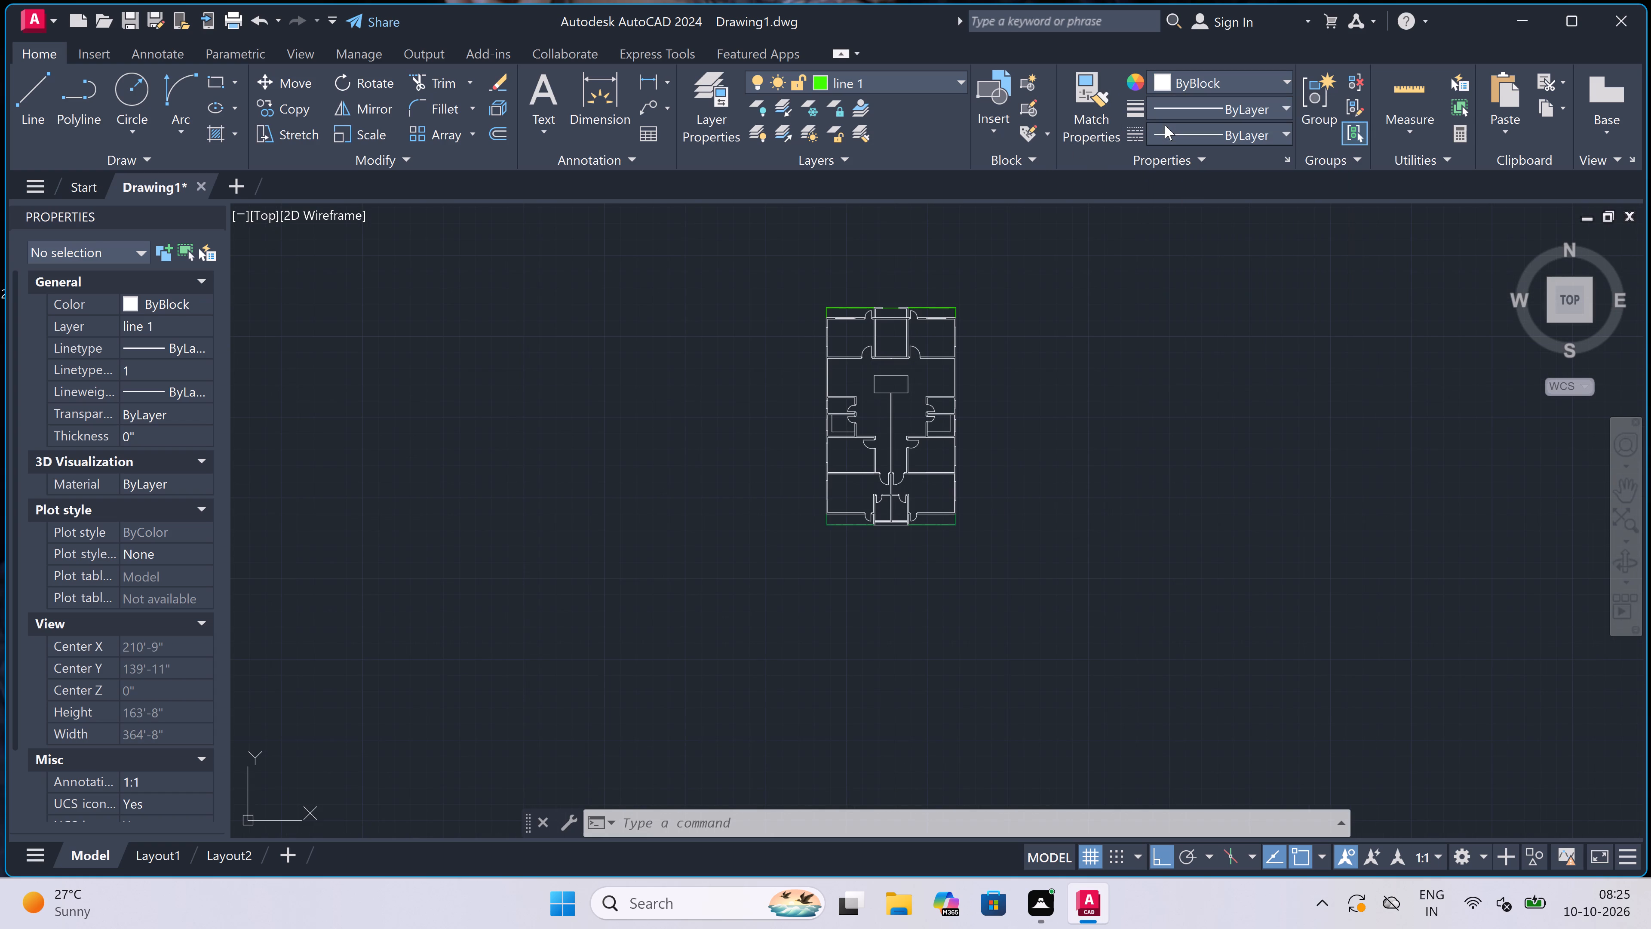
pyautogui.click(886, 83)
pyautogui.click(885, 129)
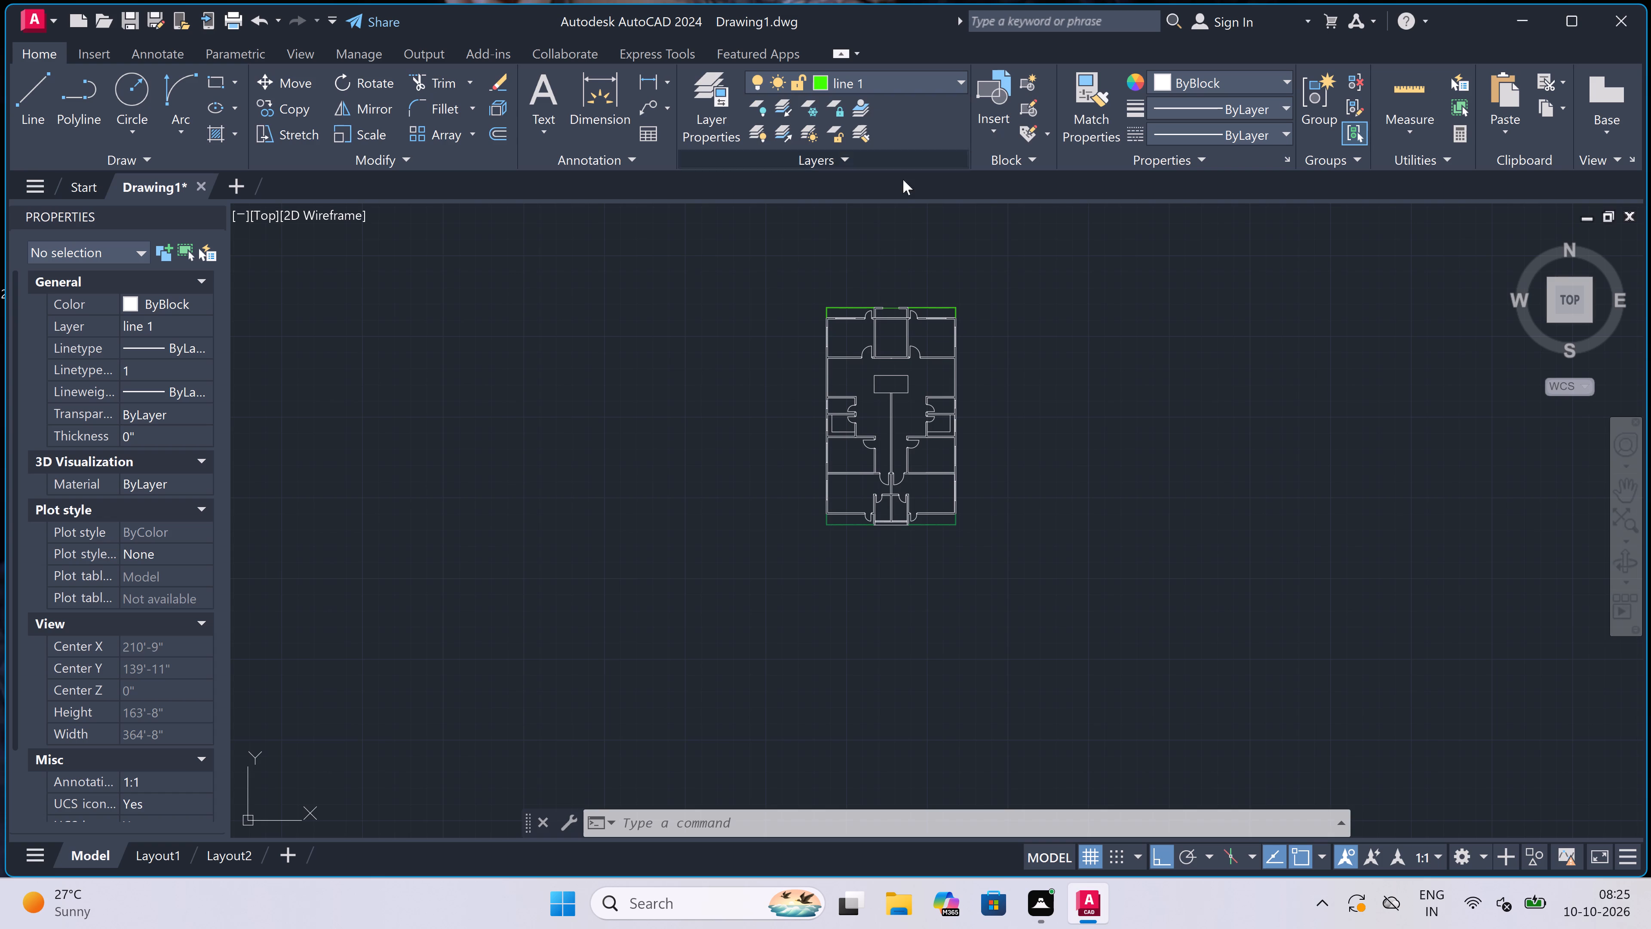
# Delete the green double outline below the lower-right room.
pyautogui.scroll(2, 902, 529)
pyautogui.scroll(3, 1045, 526)
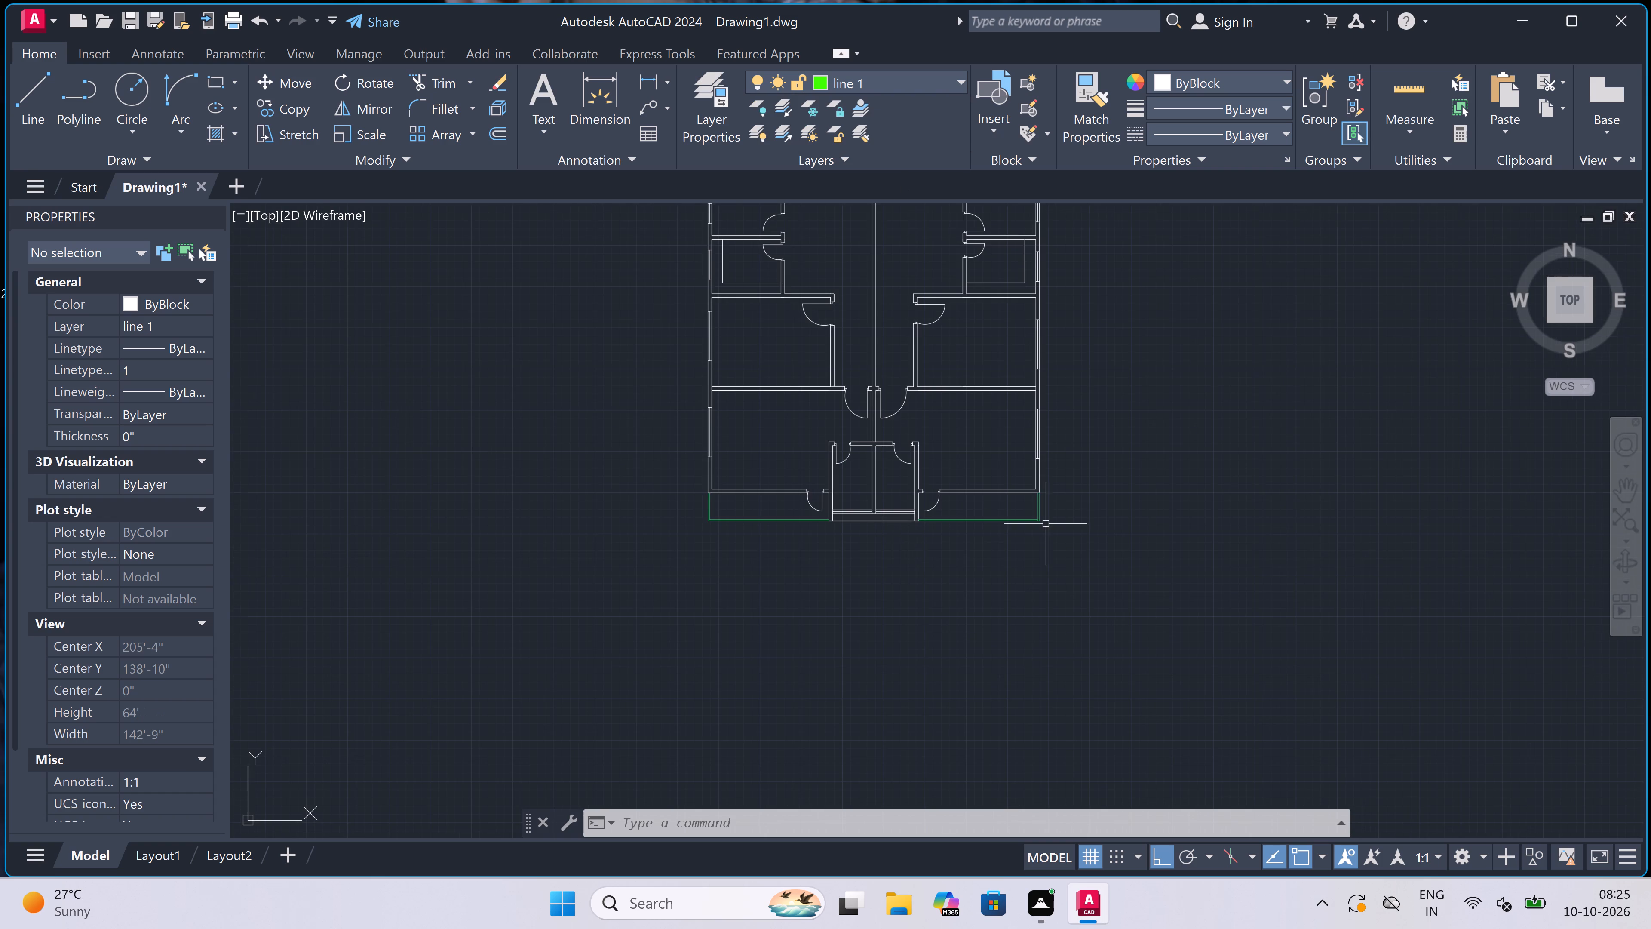
pyautogui.click(1070, 463)
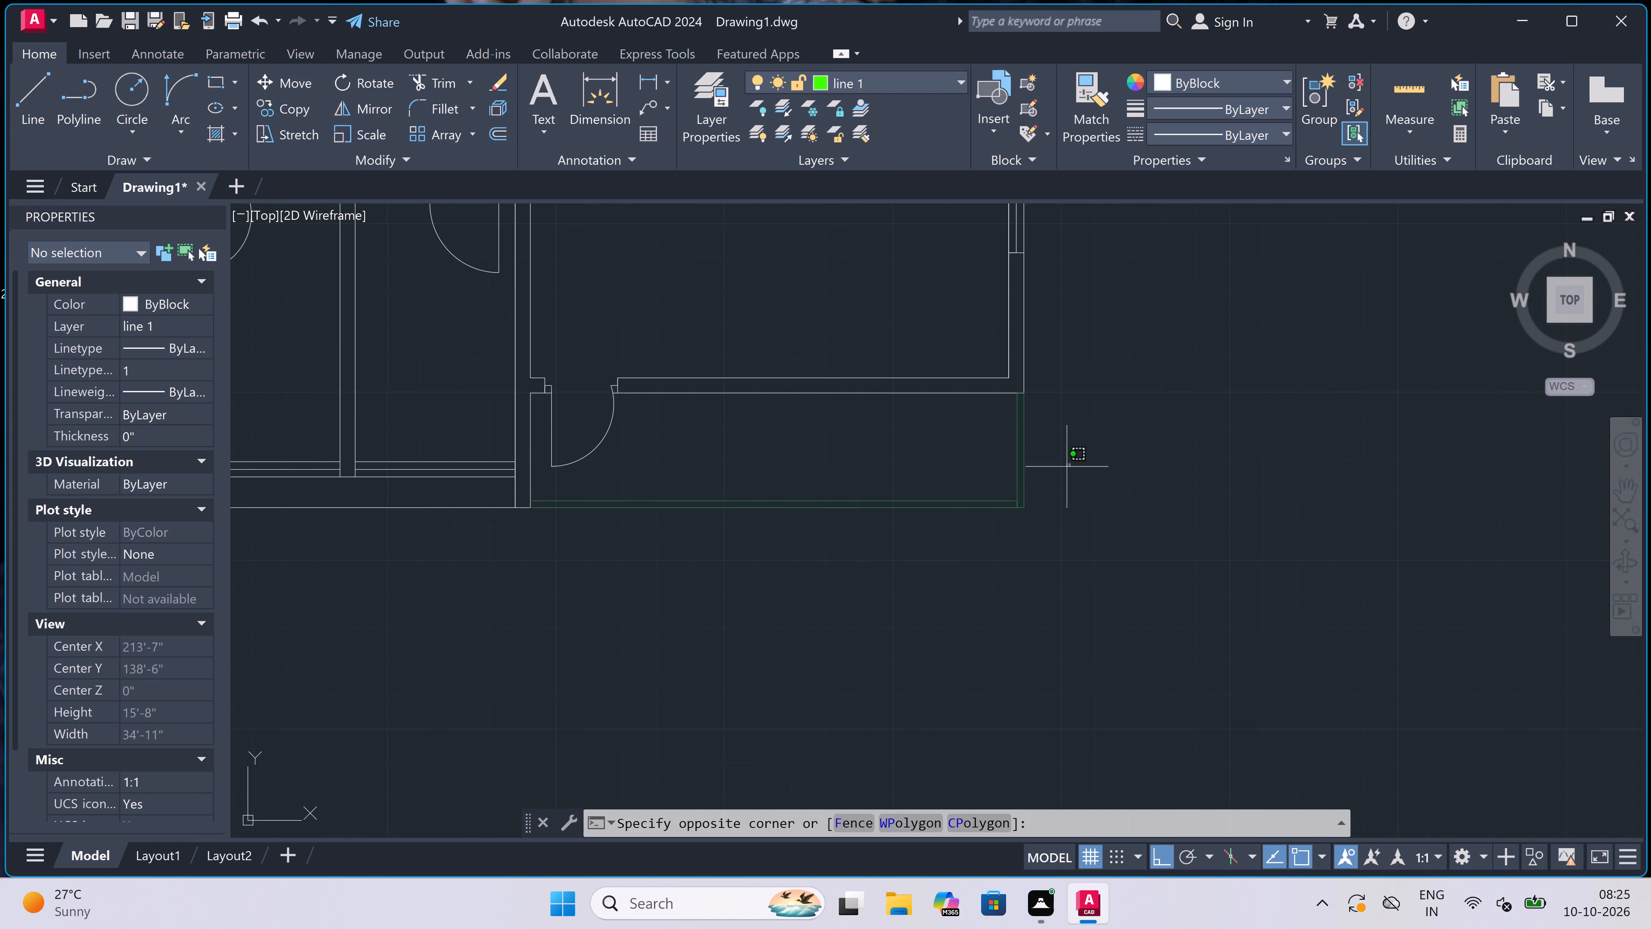
pyautogui.click(797, 629)
pyautogui.press('Delete')
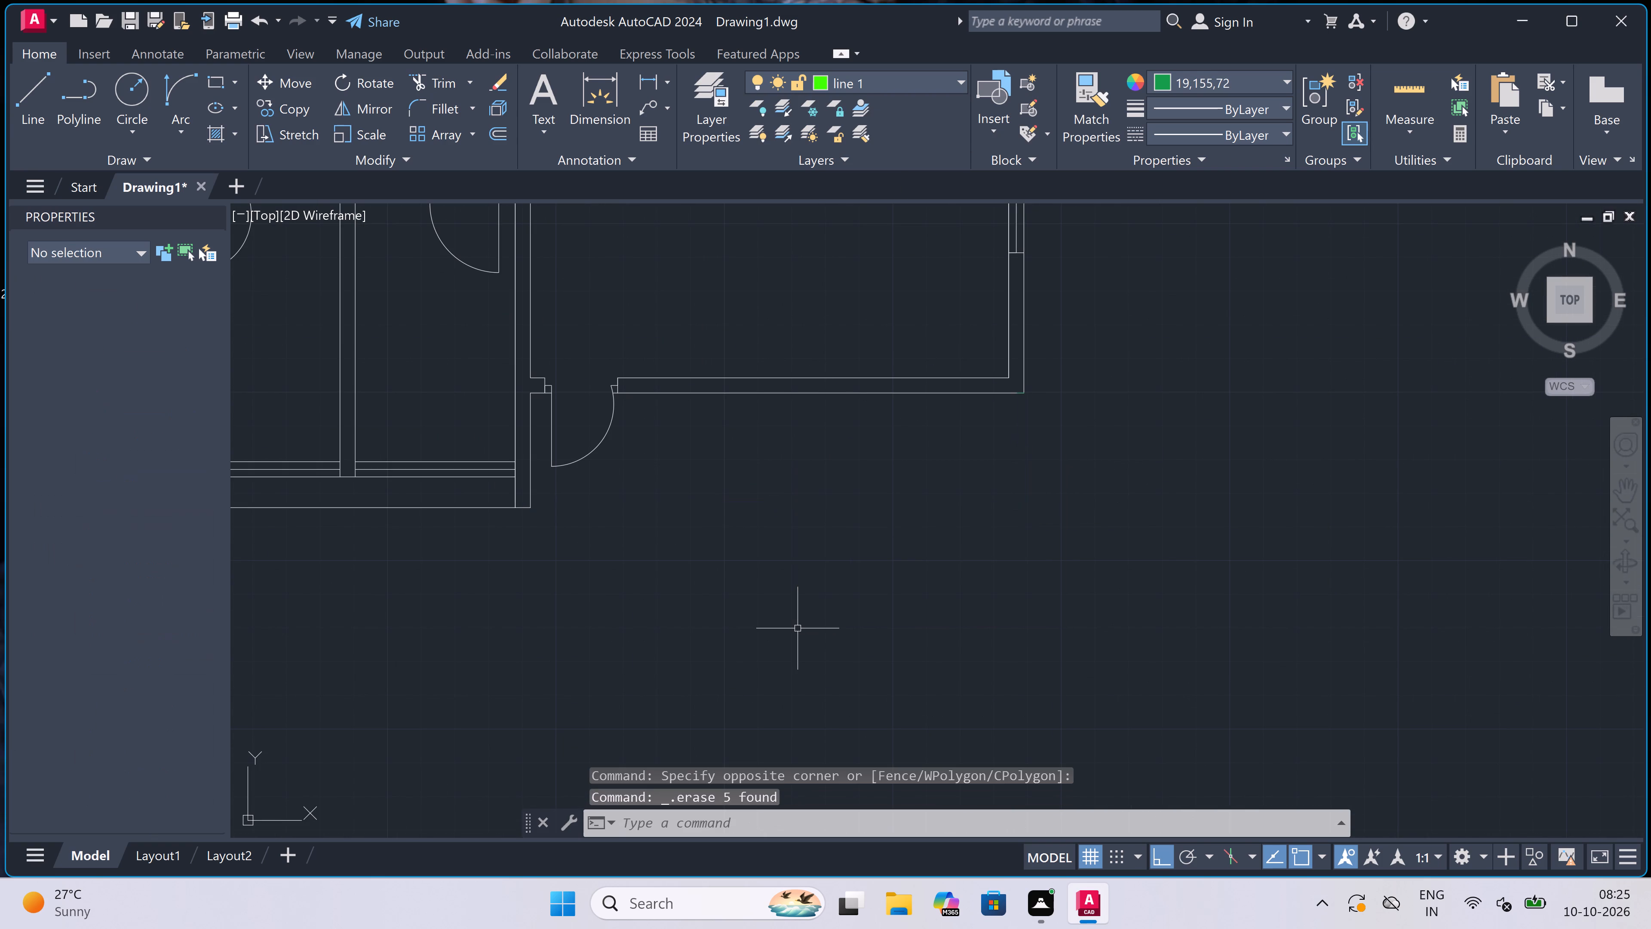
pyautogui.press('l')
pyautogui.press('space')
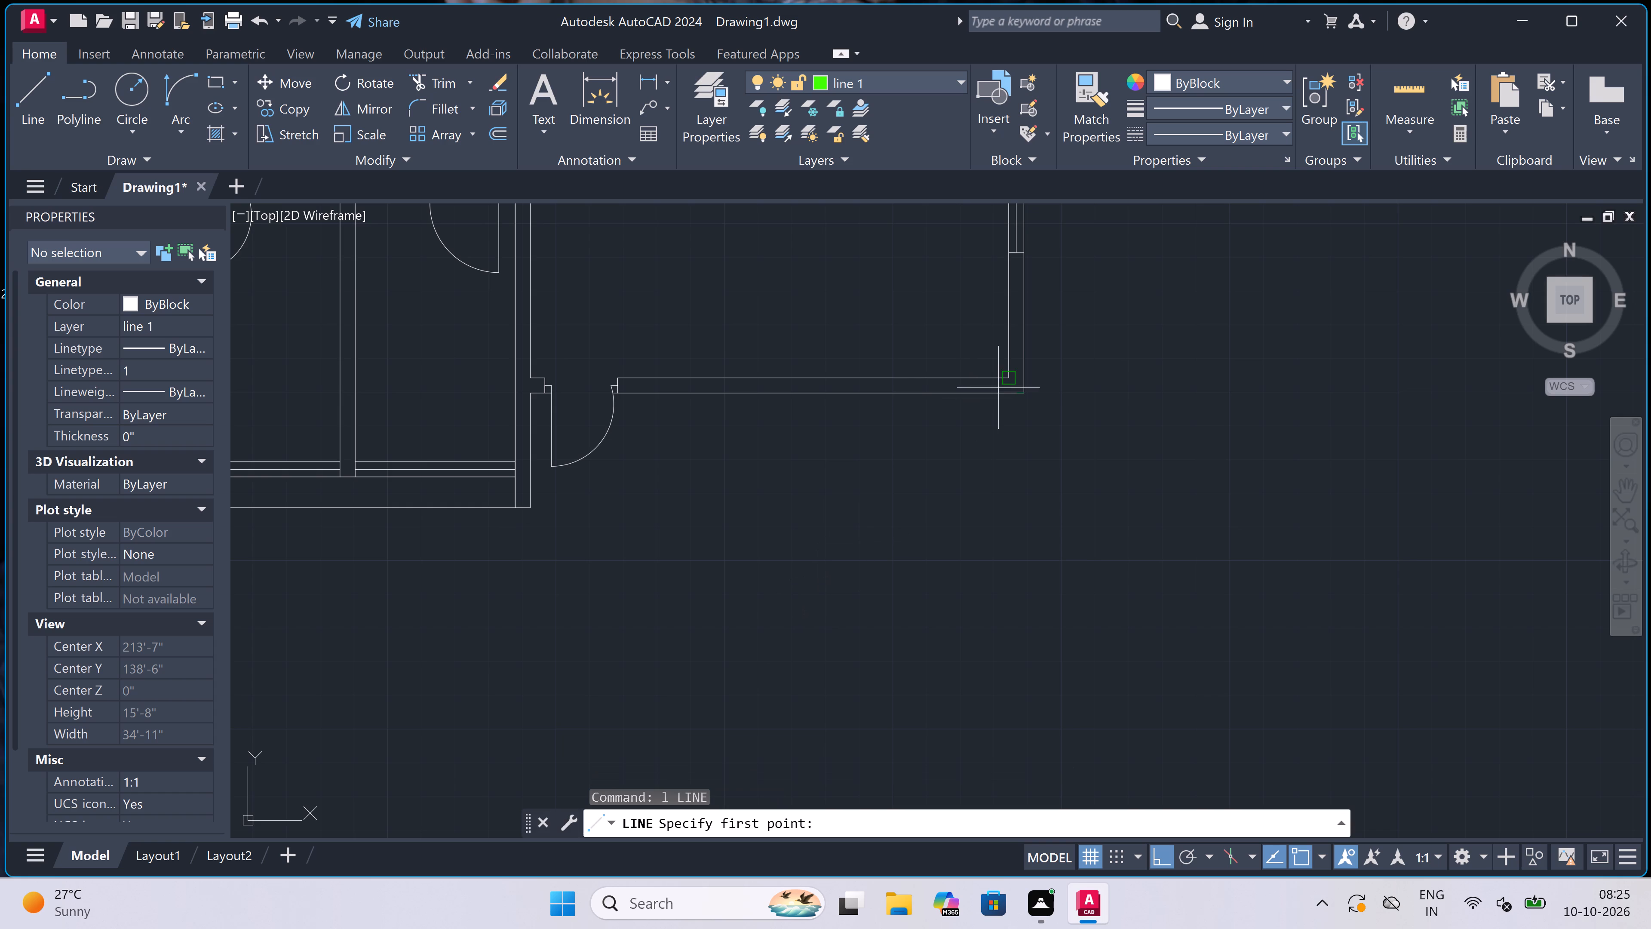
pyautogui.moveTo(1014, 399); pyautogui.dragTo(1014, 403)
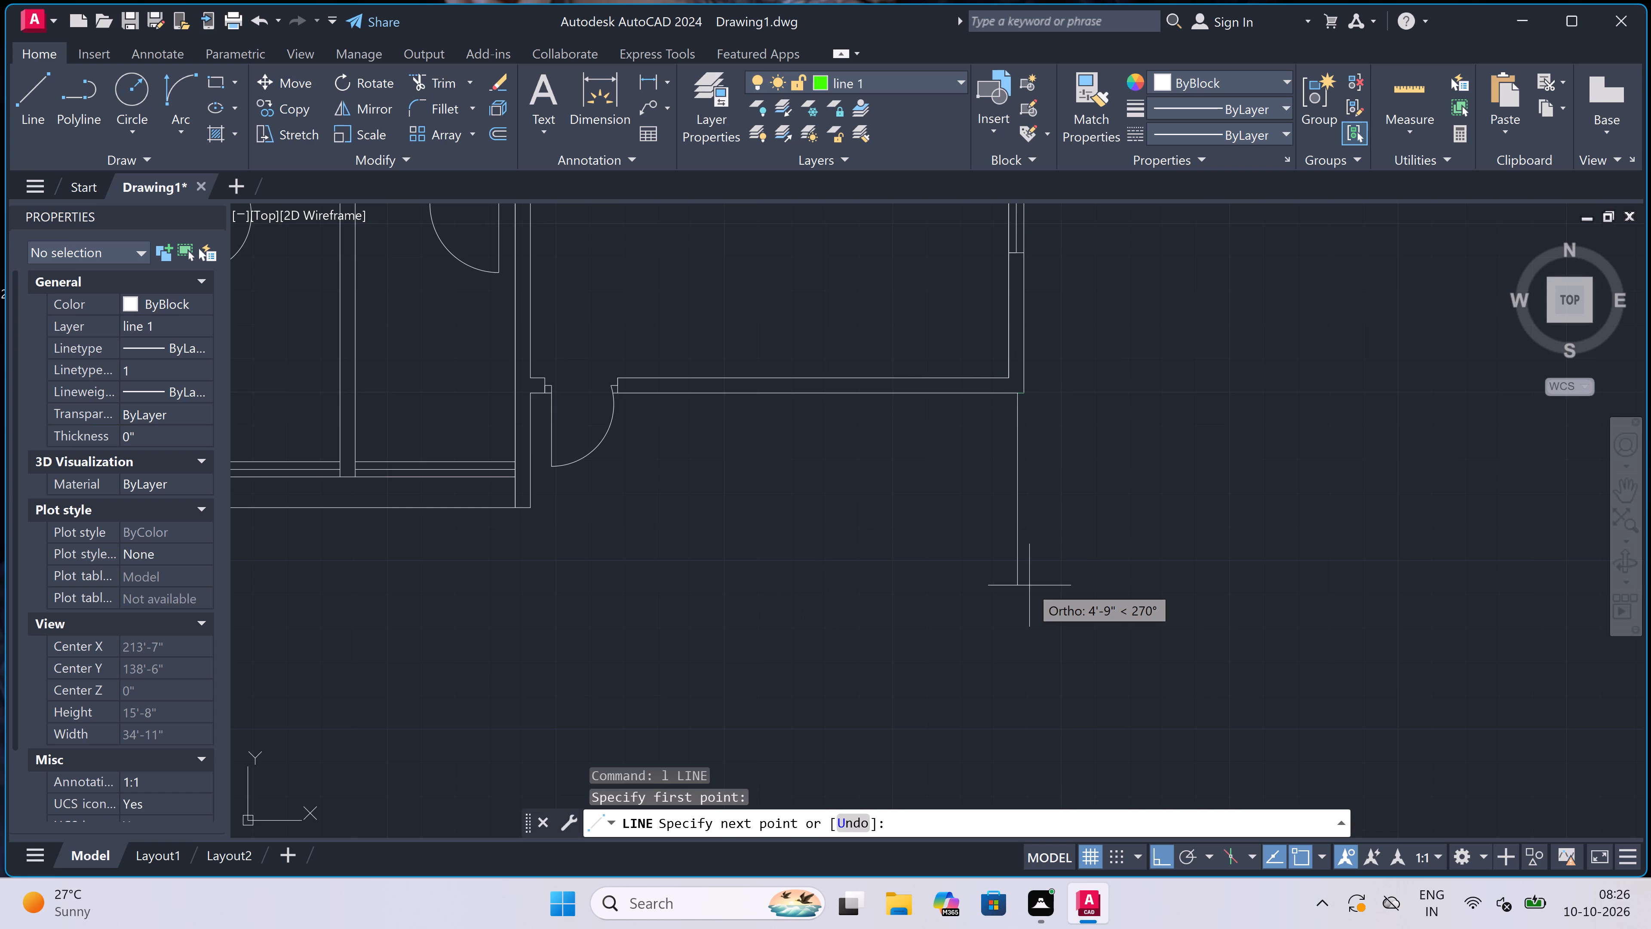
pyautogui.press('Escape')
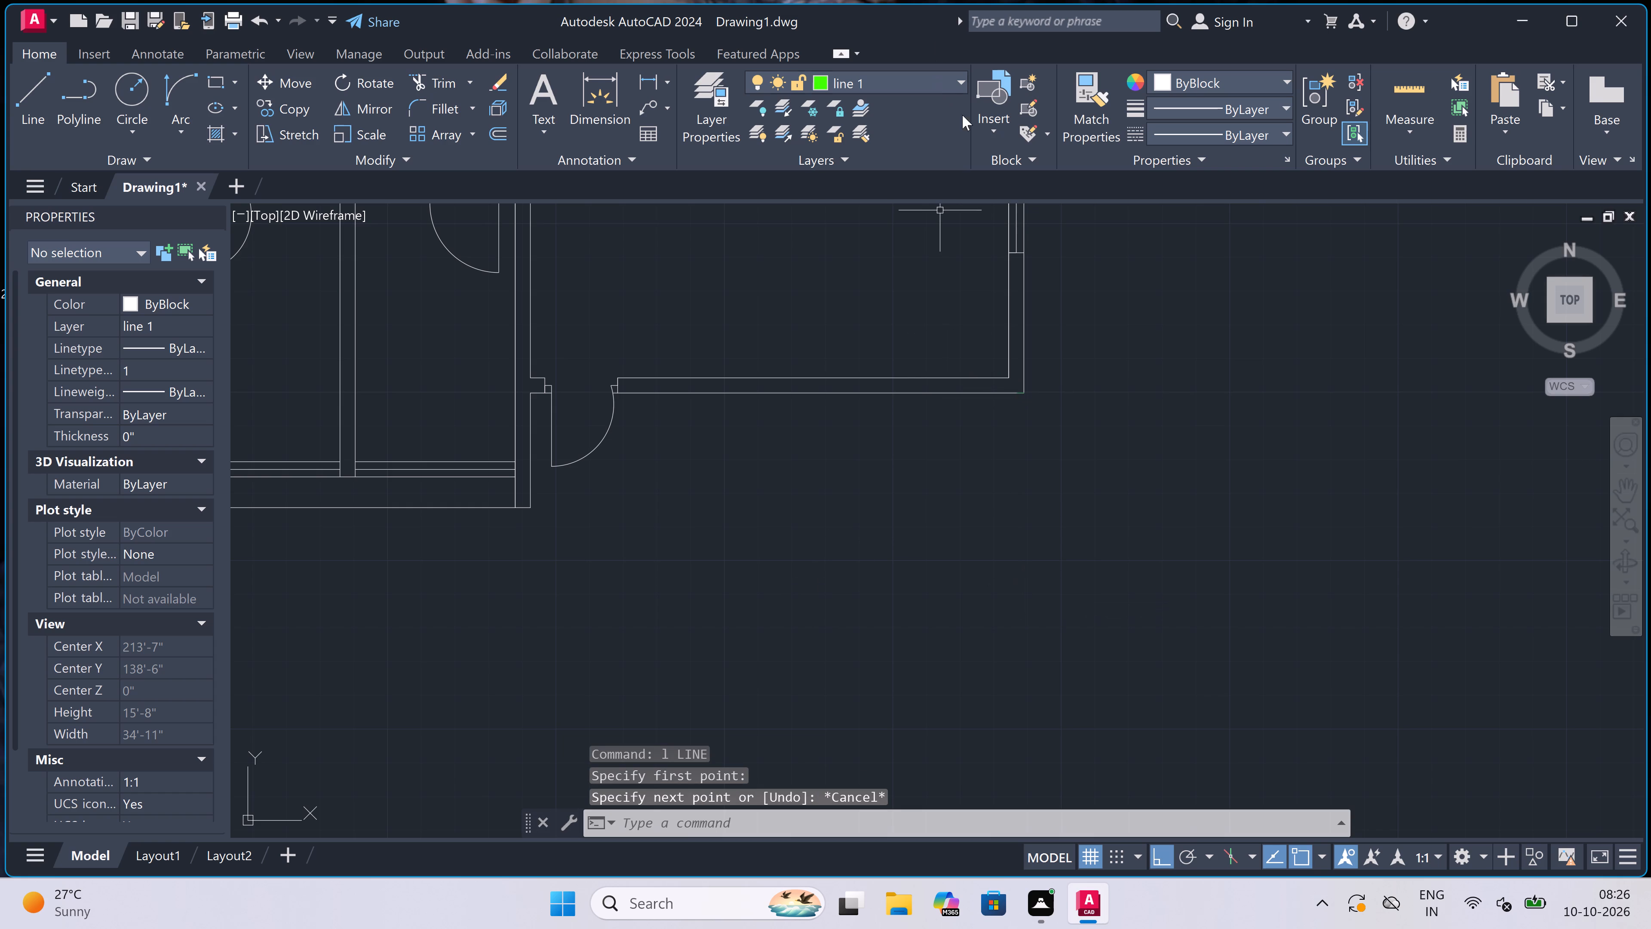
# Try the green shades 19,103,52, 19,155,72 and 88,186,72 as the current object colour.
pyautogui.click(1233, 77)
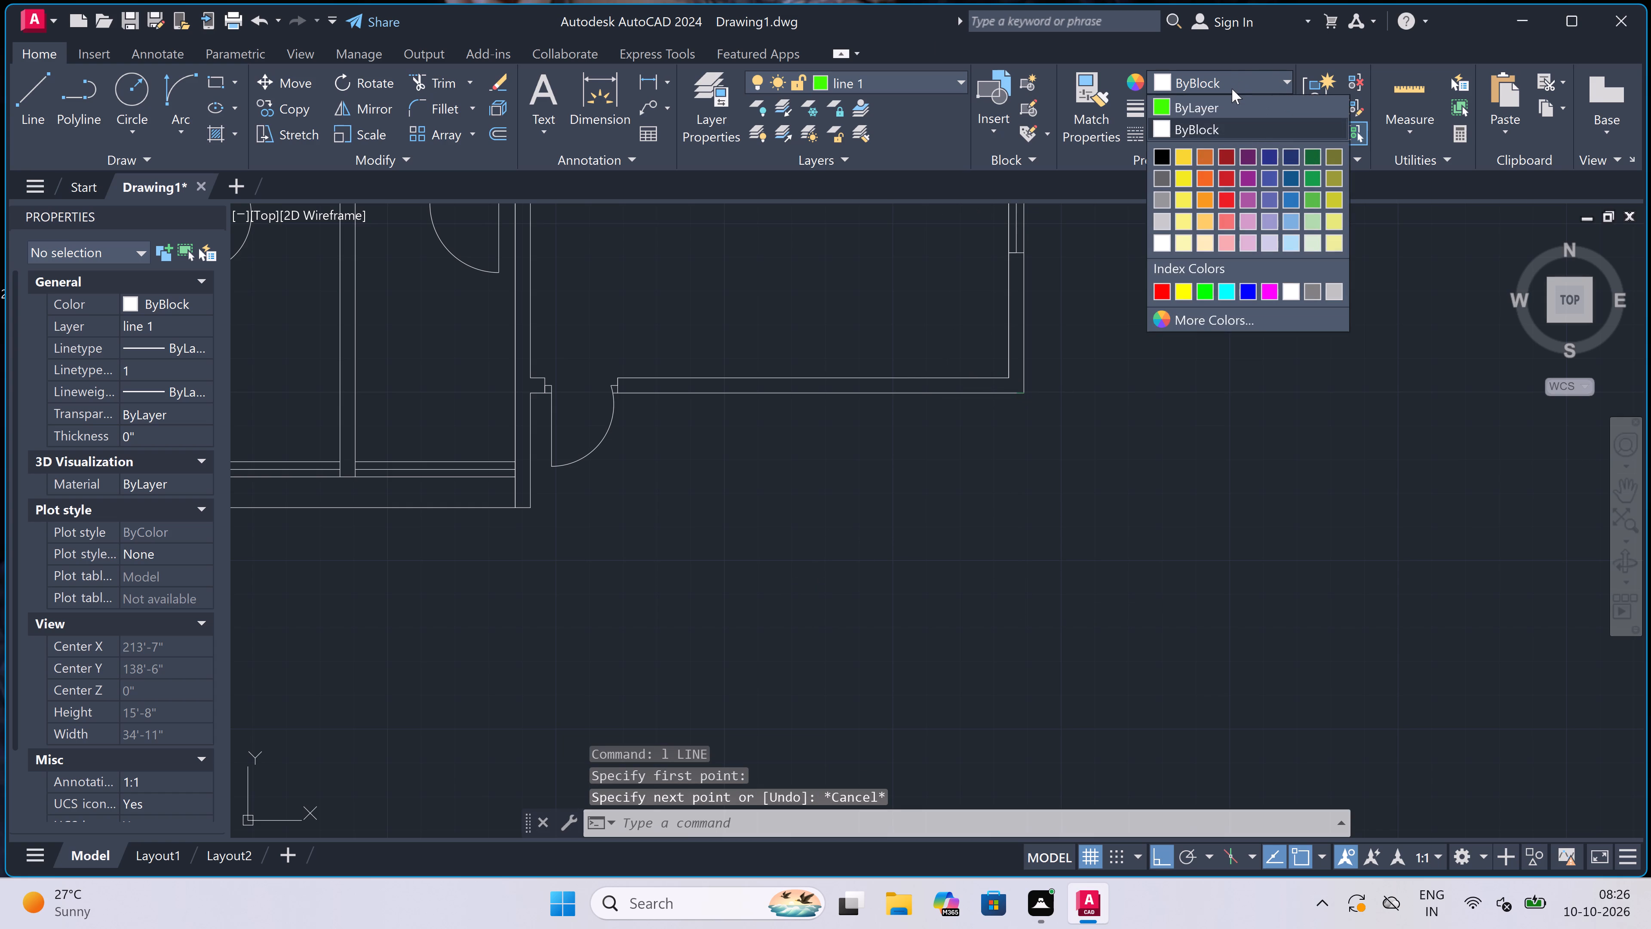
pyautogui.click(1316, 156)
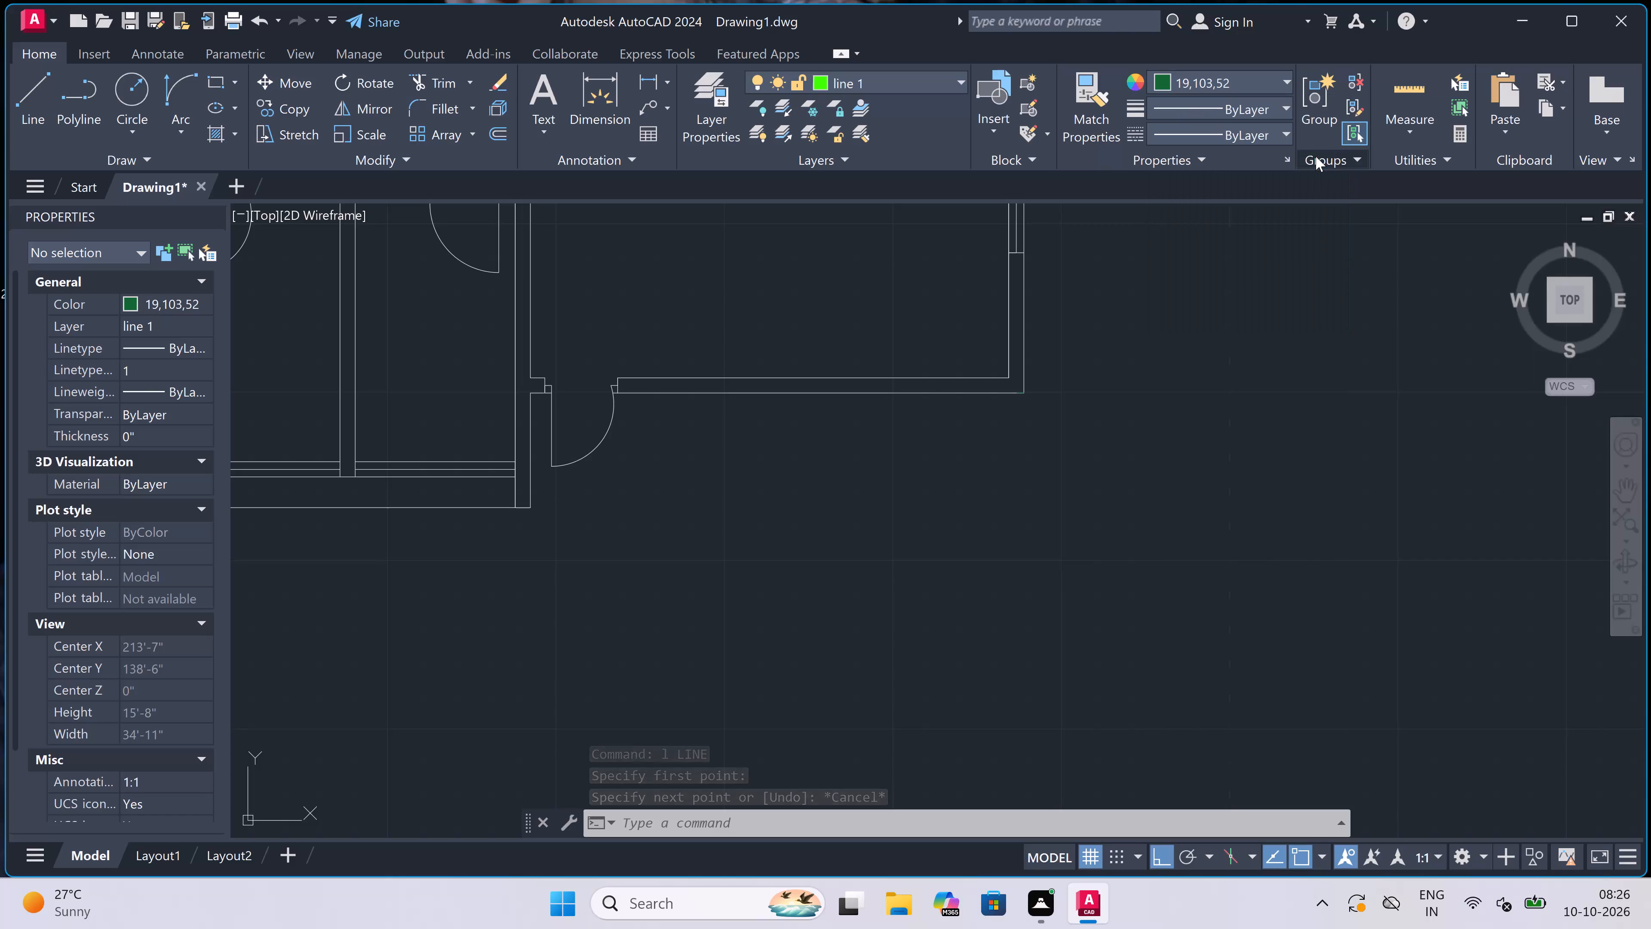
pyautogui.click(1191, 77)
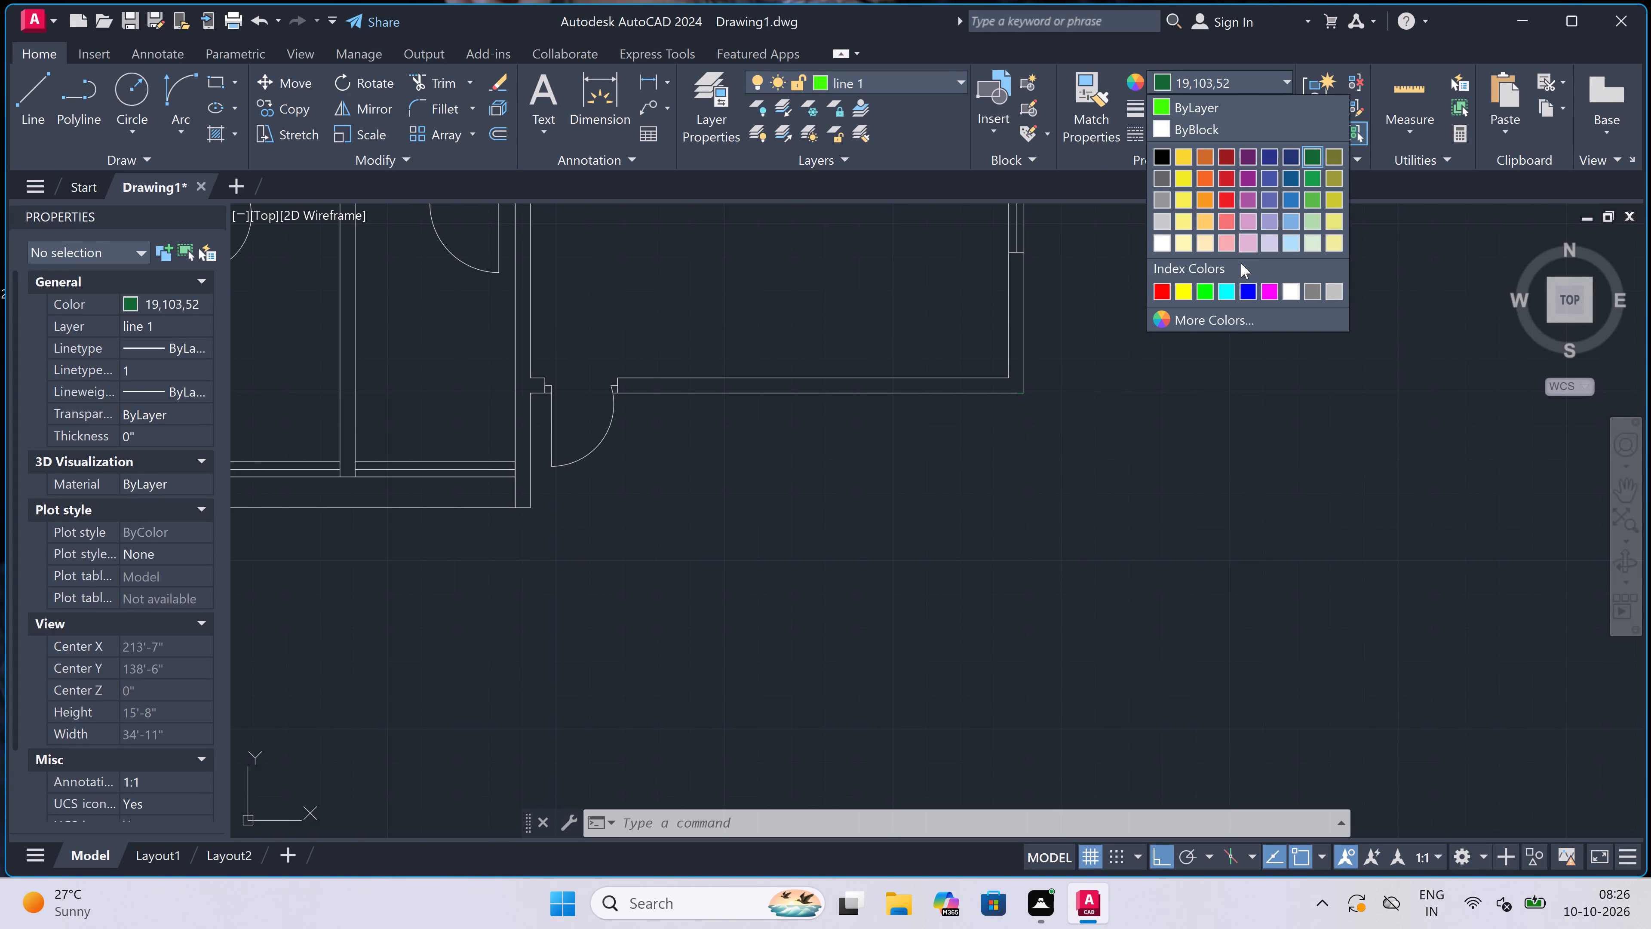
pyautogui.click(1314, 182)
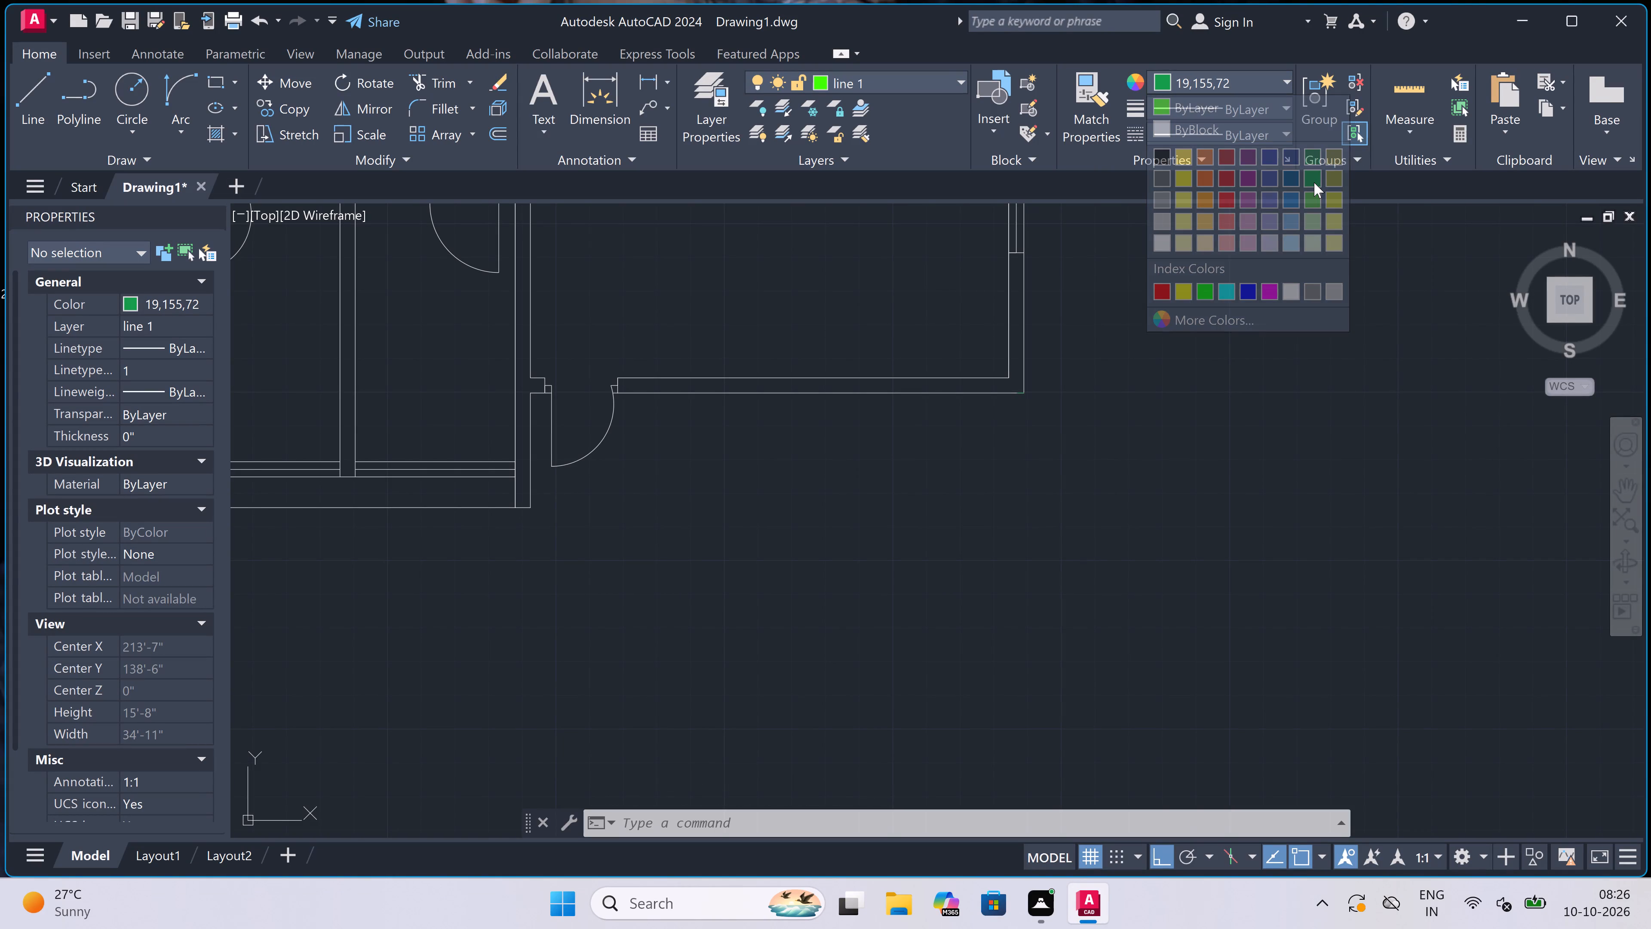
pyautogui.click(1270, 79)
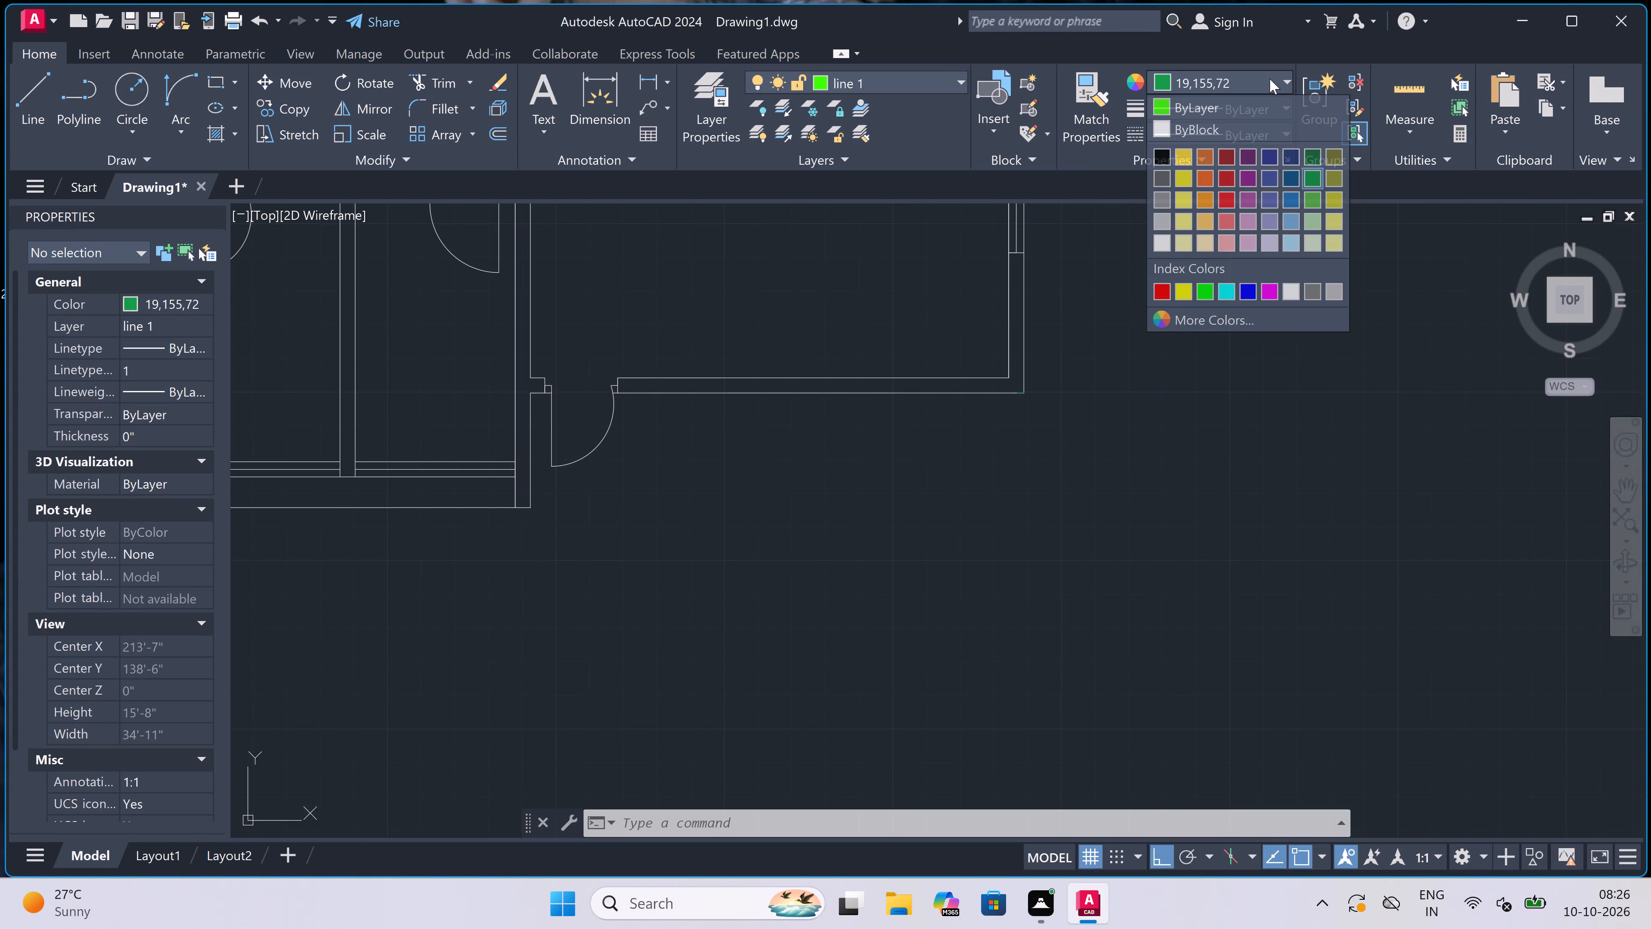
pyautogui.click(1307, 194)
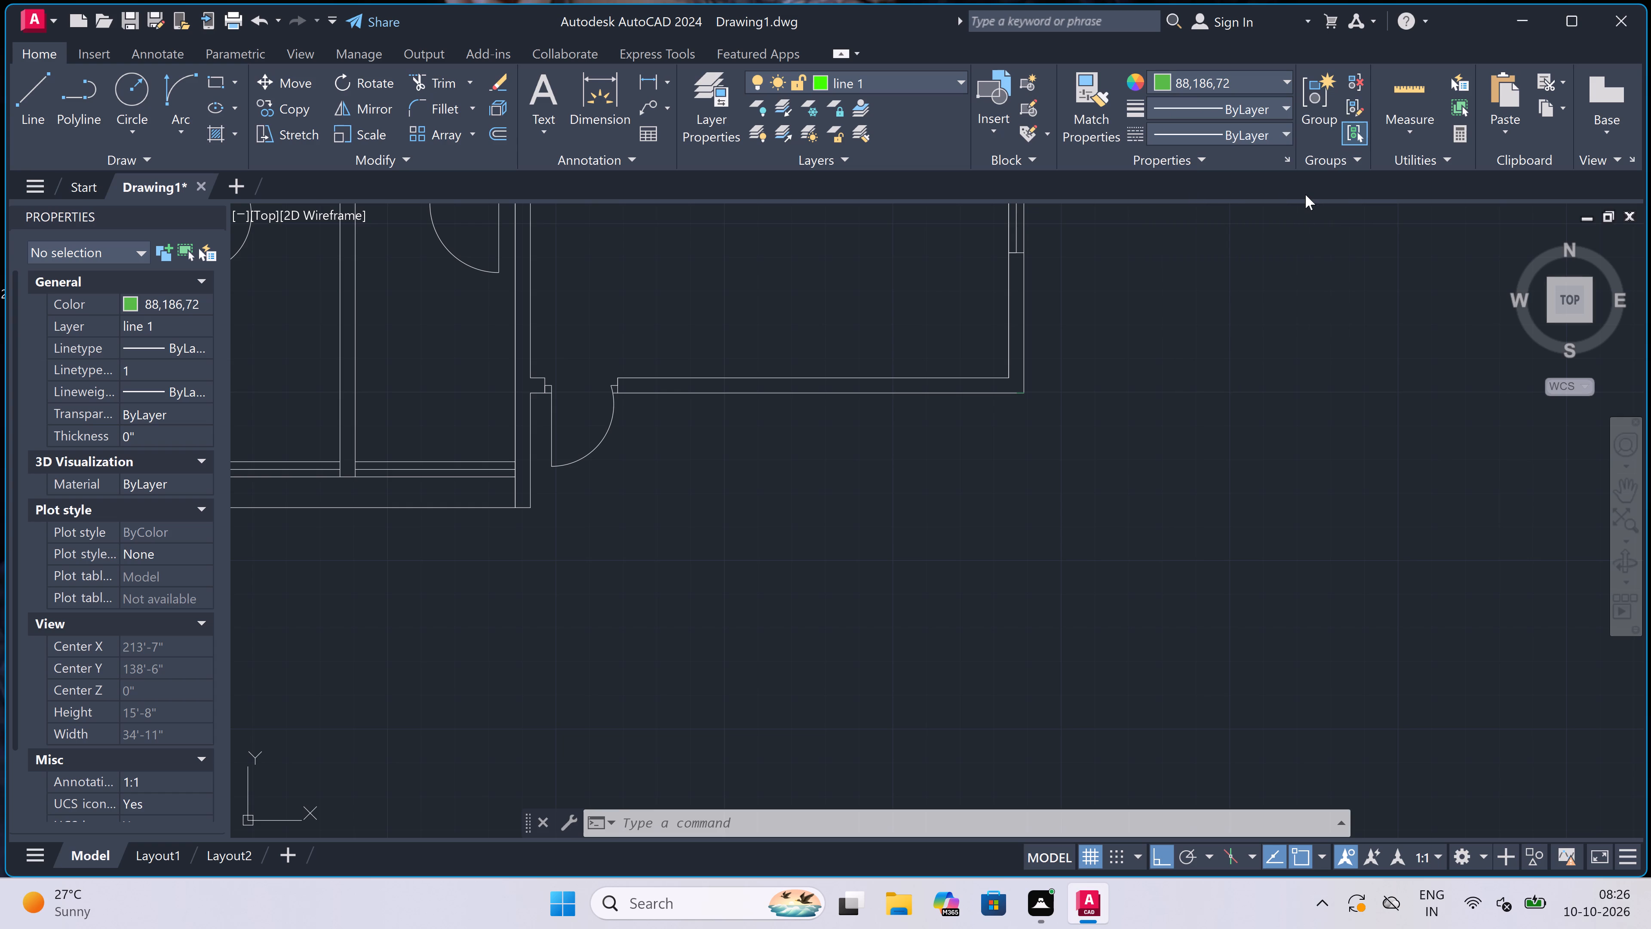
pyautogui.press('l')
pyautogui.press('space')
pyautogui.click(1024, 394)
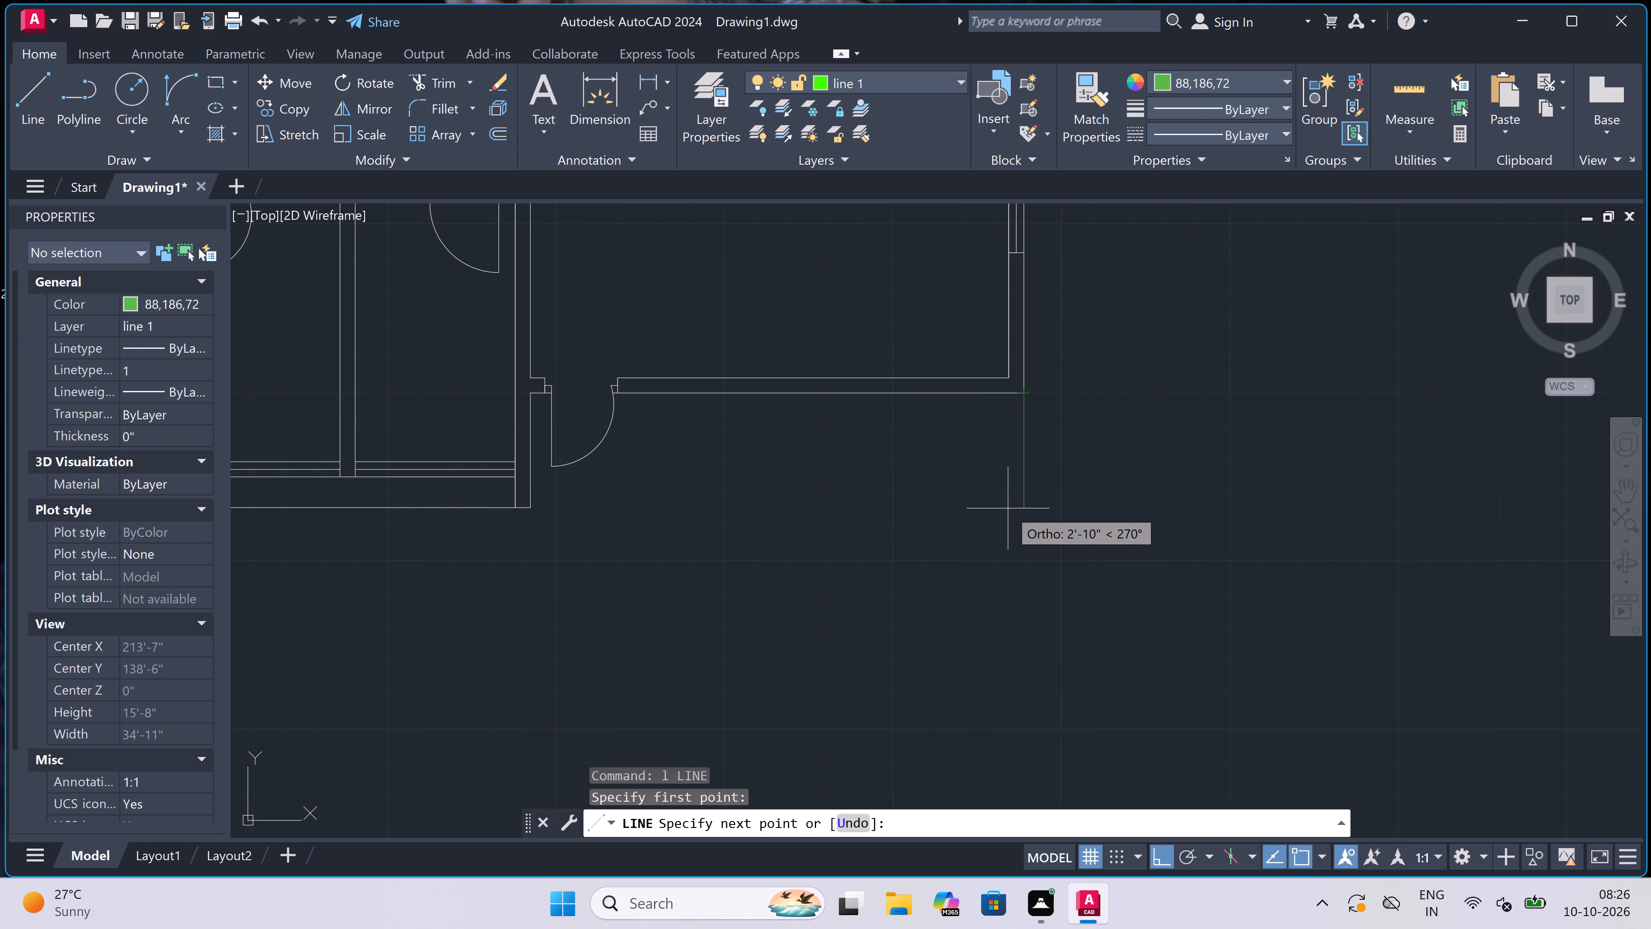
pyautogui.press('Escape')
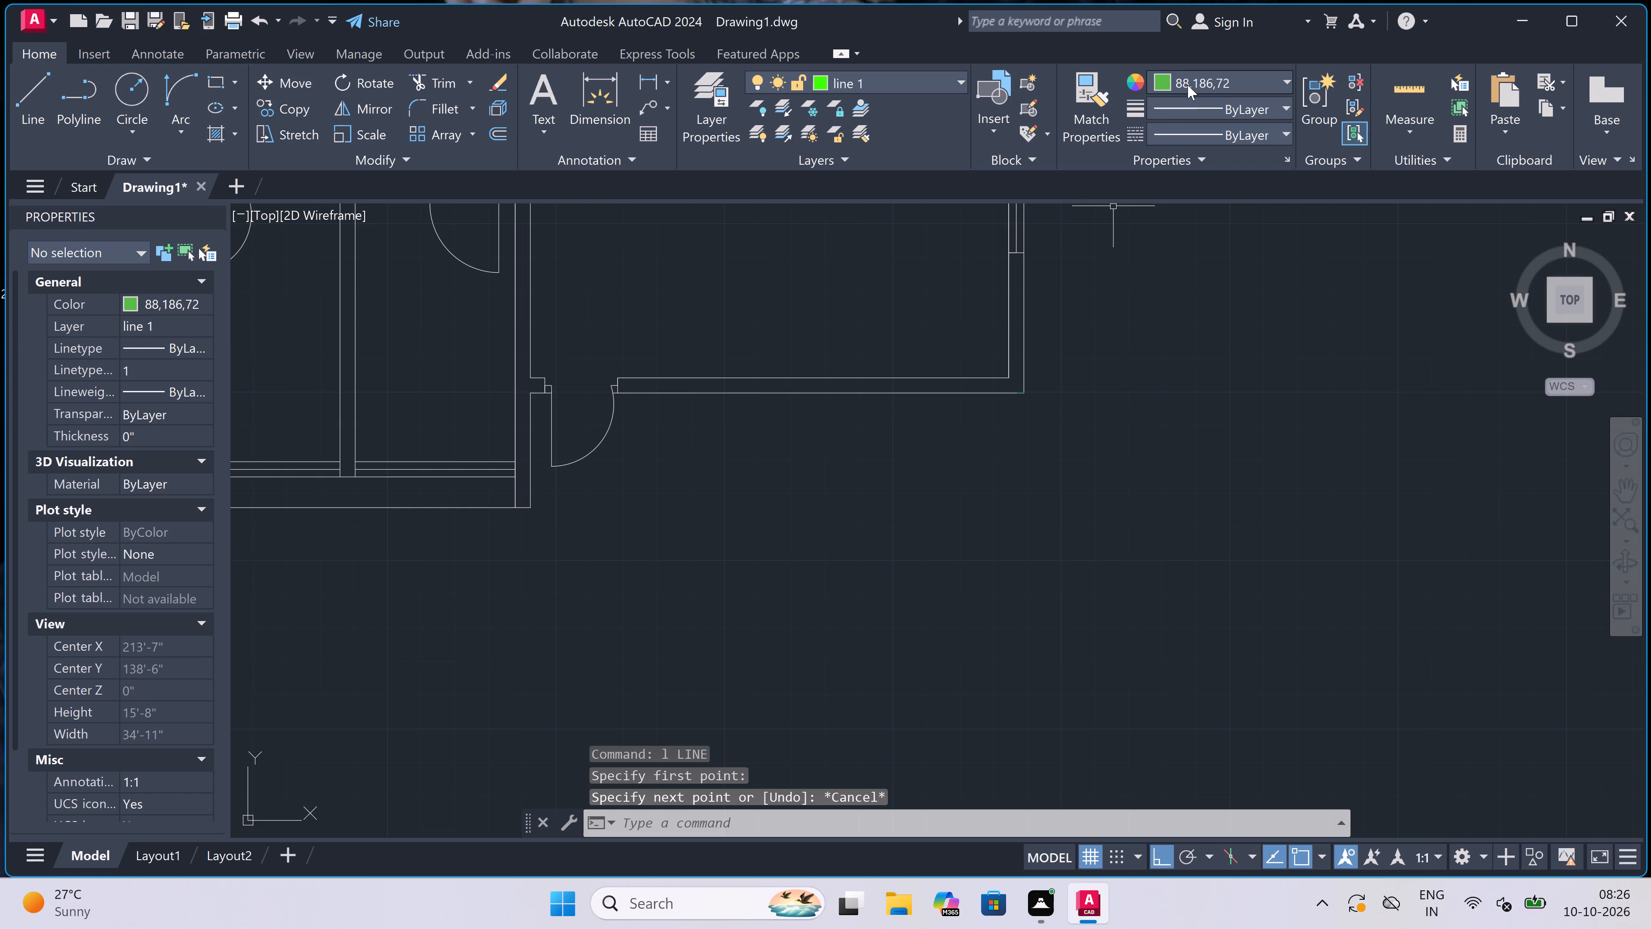
# Set the current object colour to index colour 80.
pyautogui.doubleClick(1188, 84)
pyautogui.click(1191, 82)
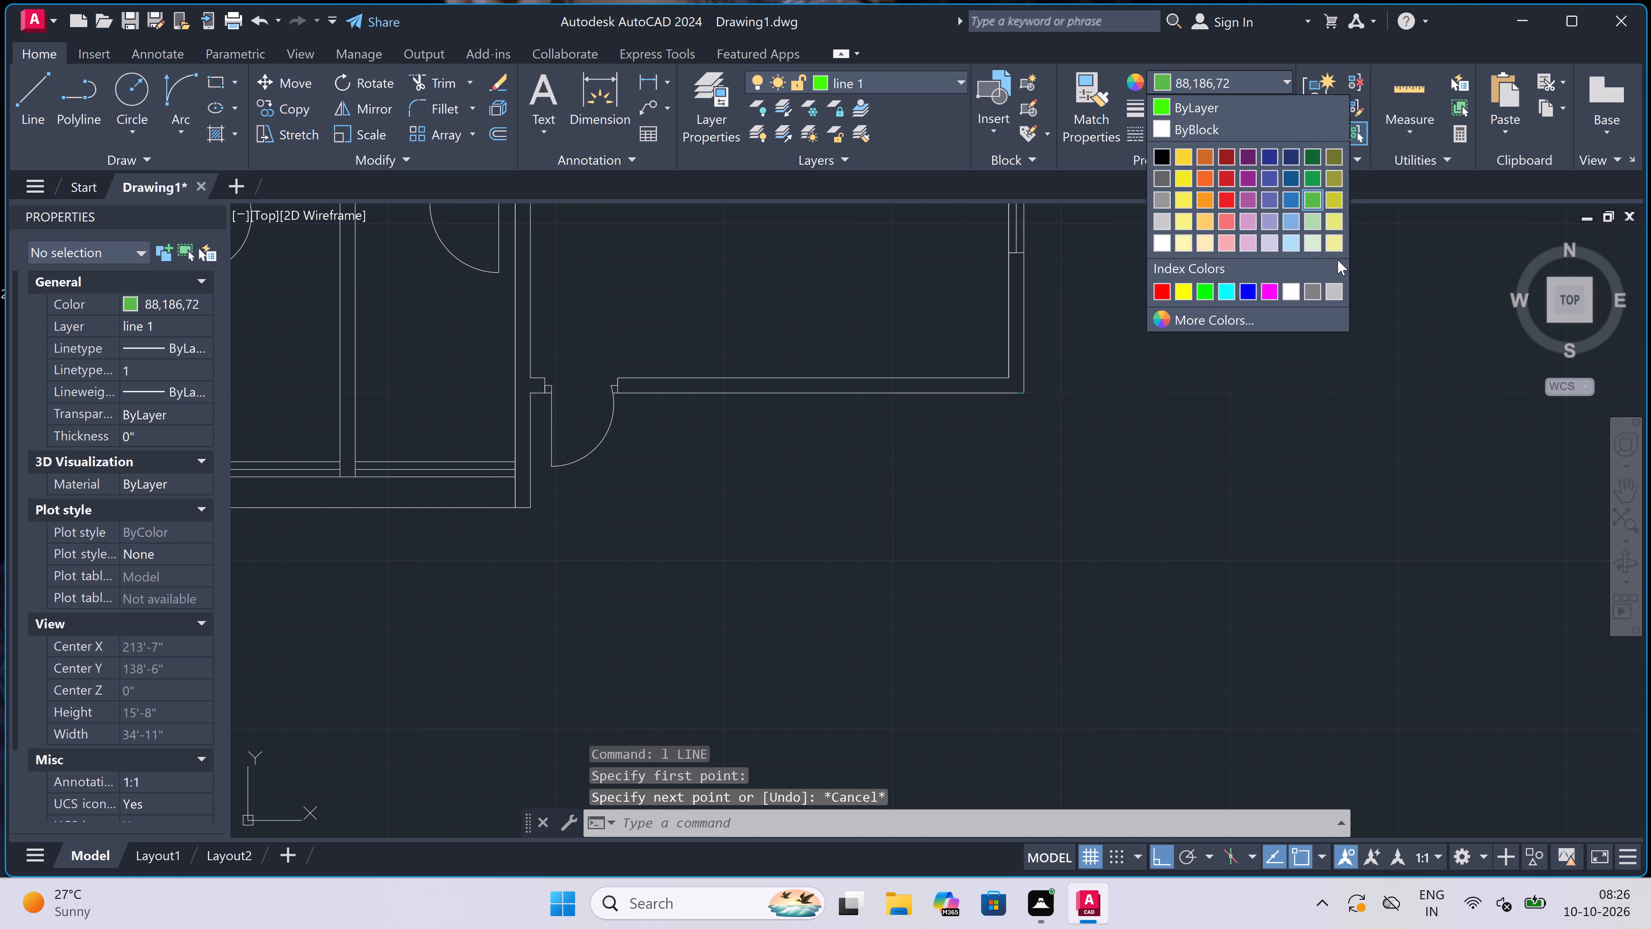
pyautogui.scroll(-3, 1303, 246)
pyautogui.scroll(3, 1301, 241)
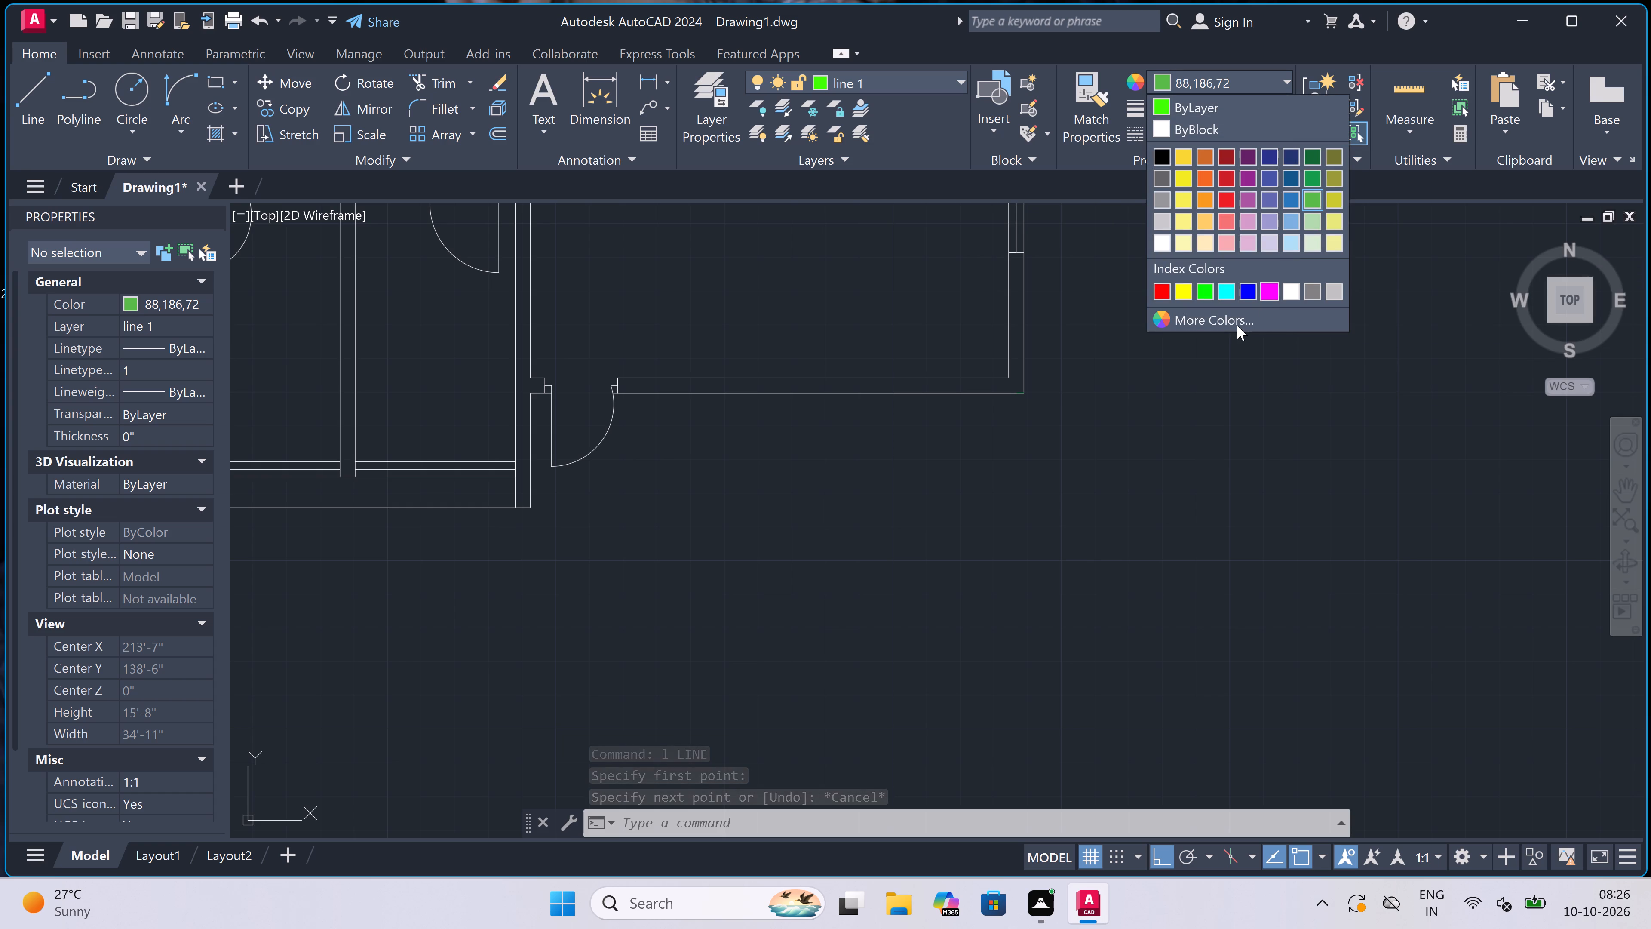
pyautogui.click(1236, 325)
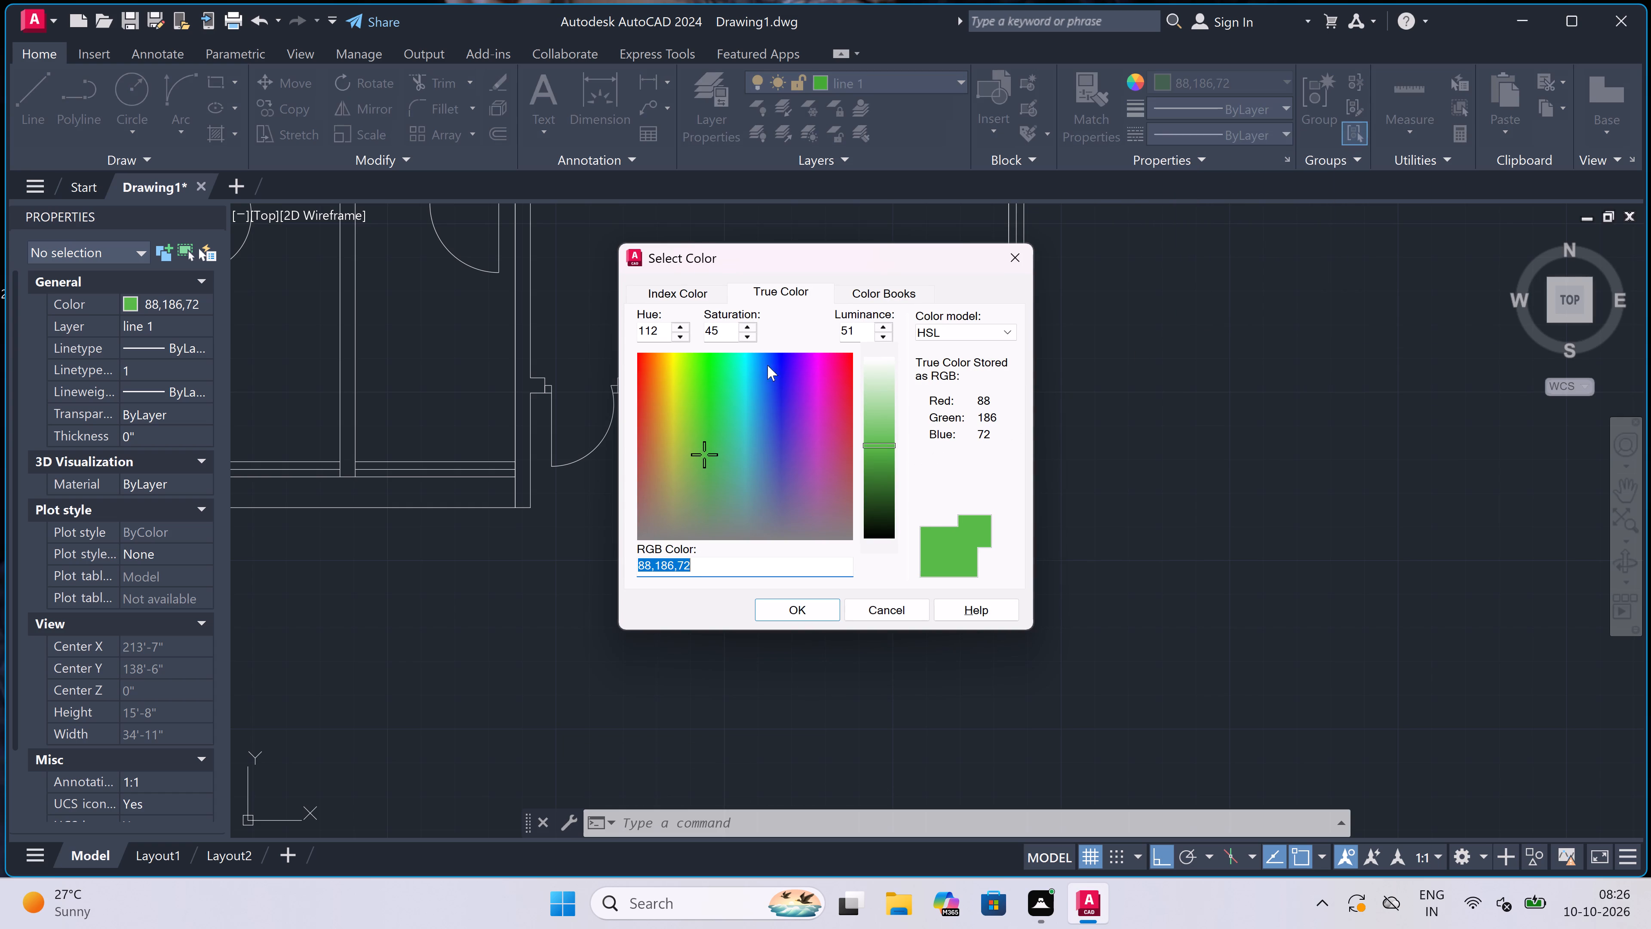
pyautogui.click(669, 297)
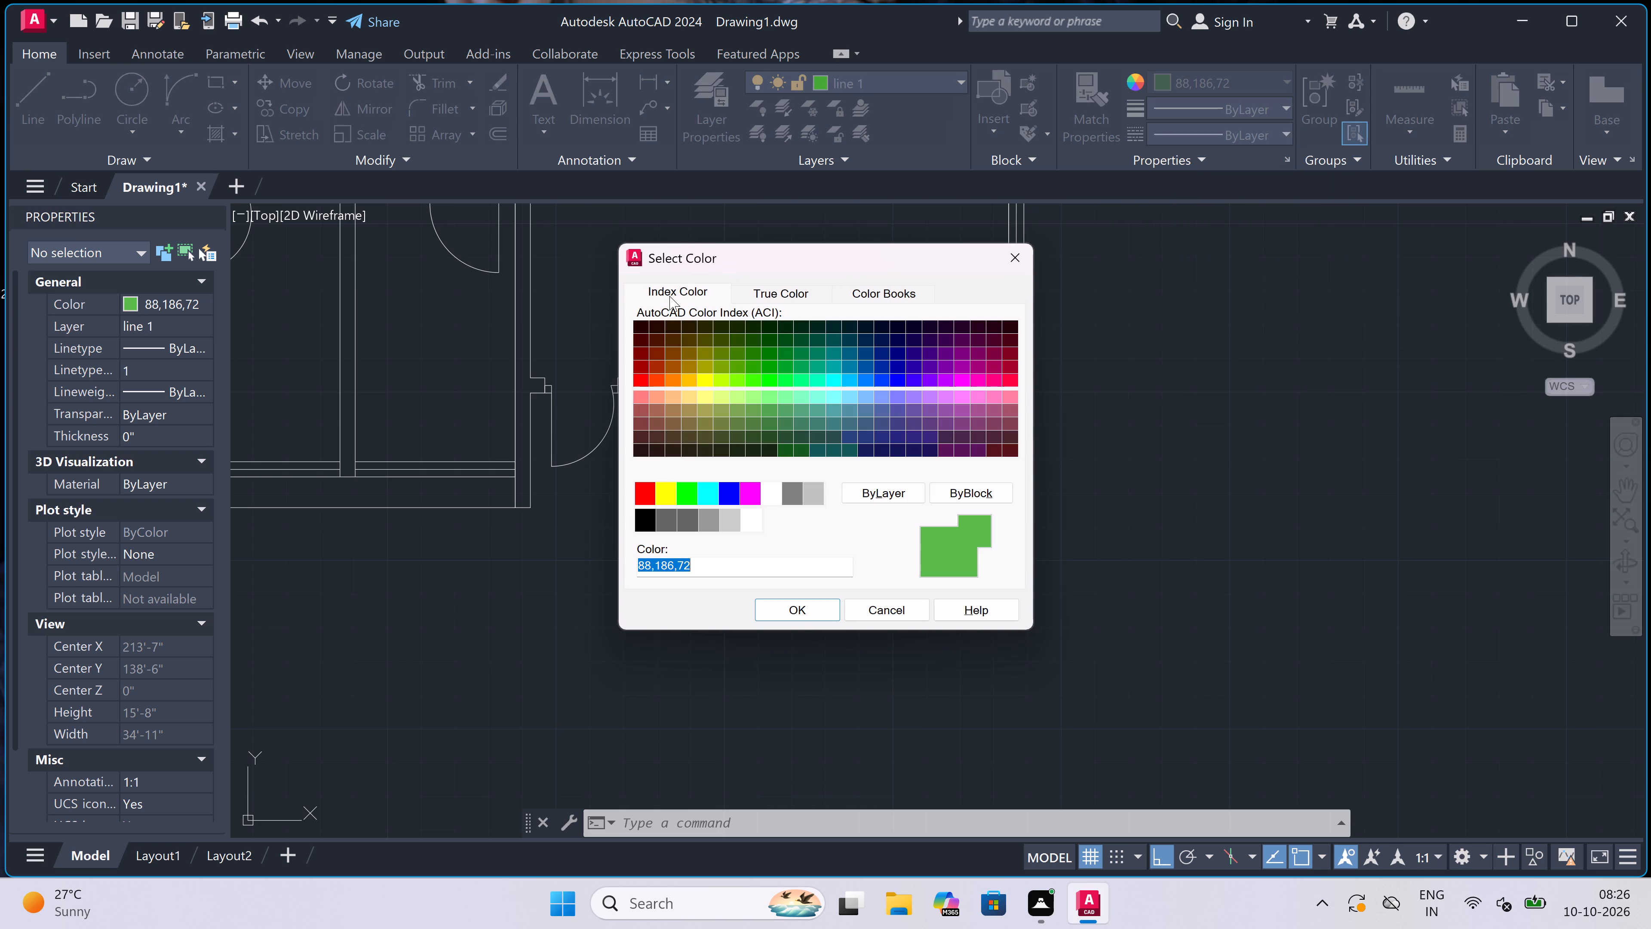
pyautogui.click(752, 381)
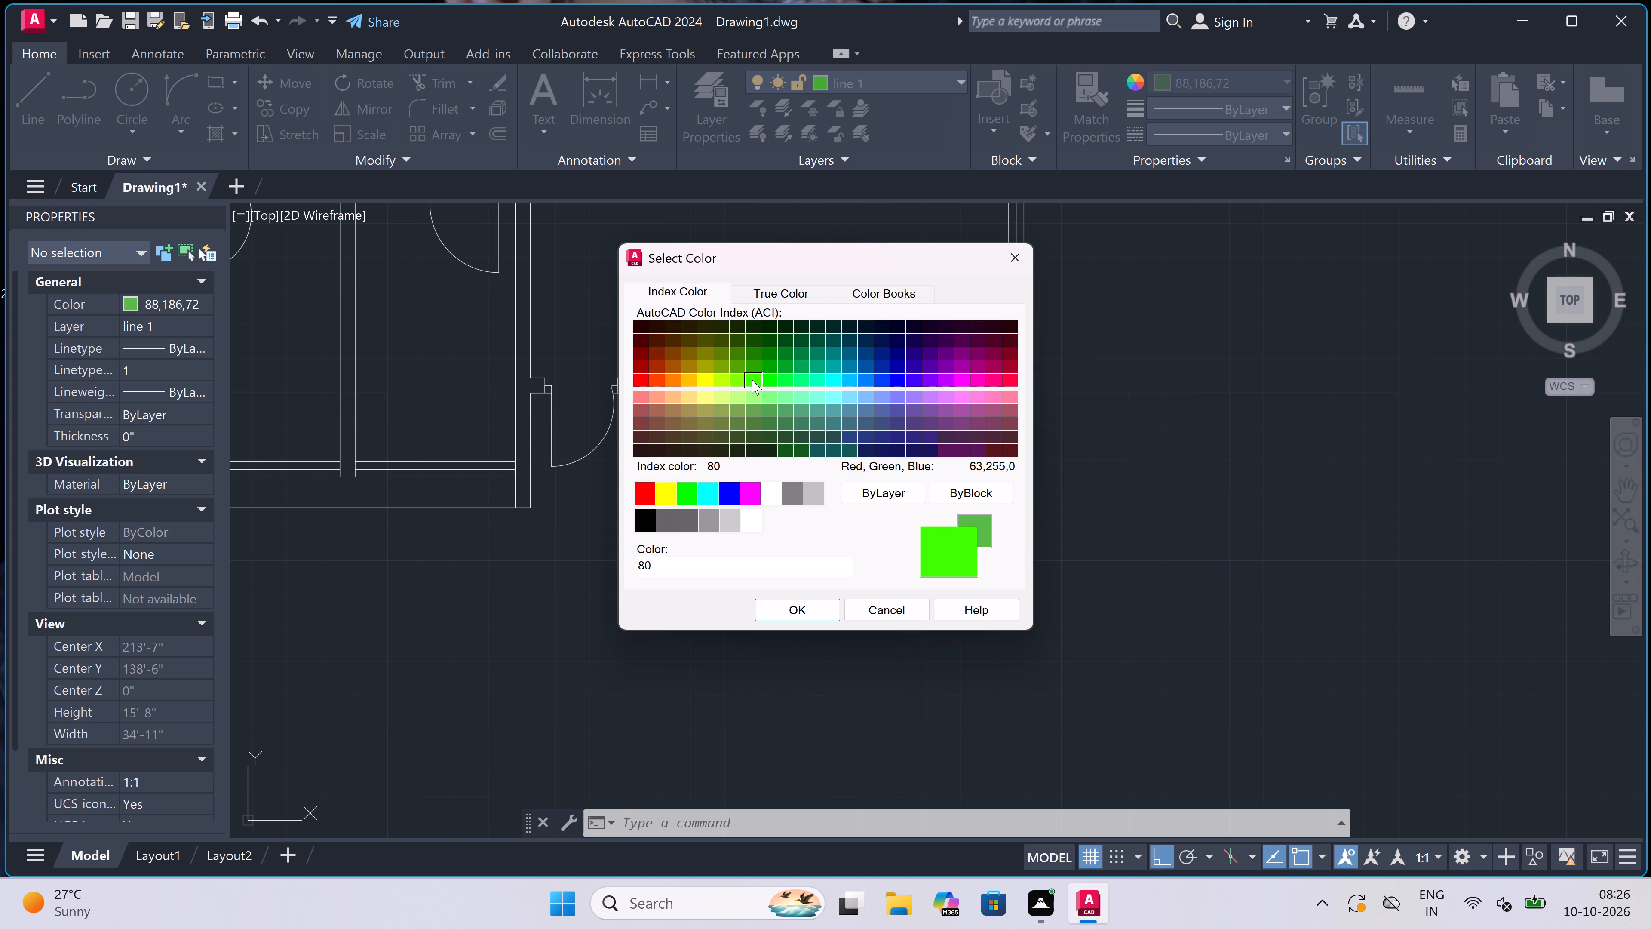
pyautogui.scroll(-4, 752, 379)
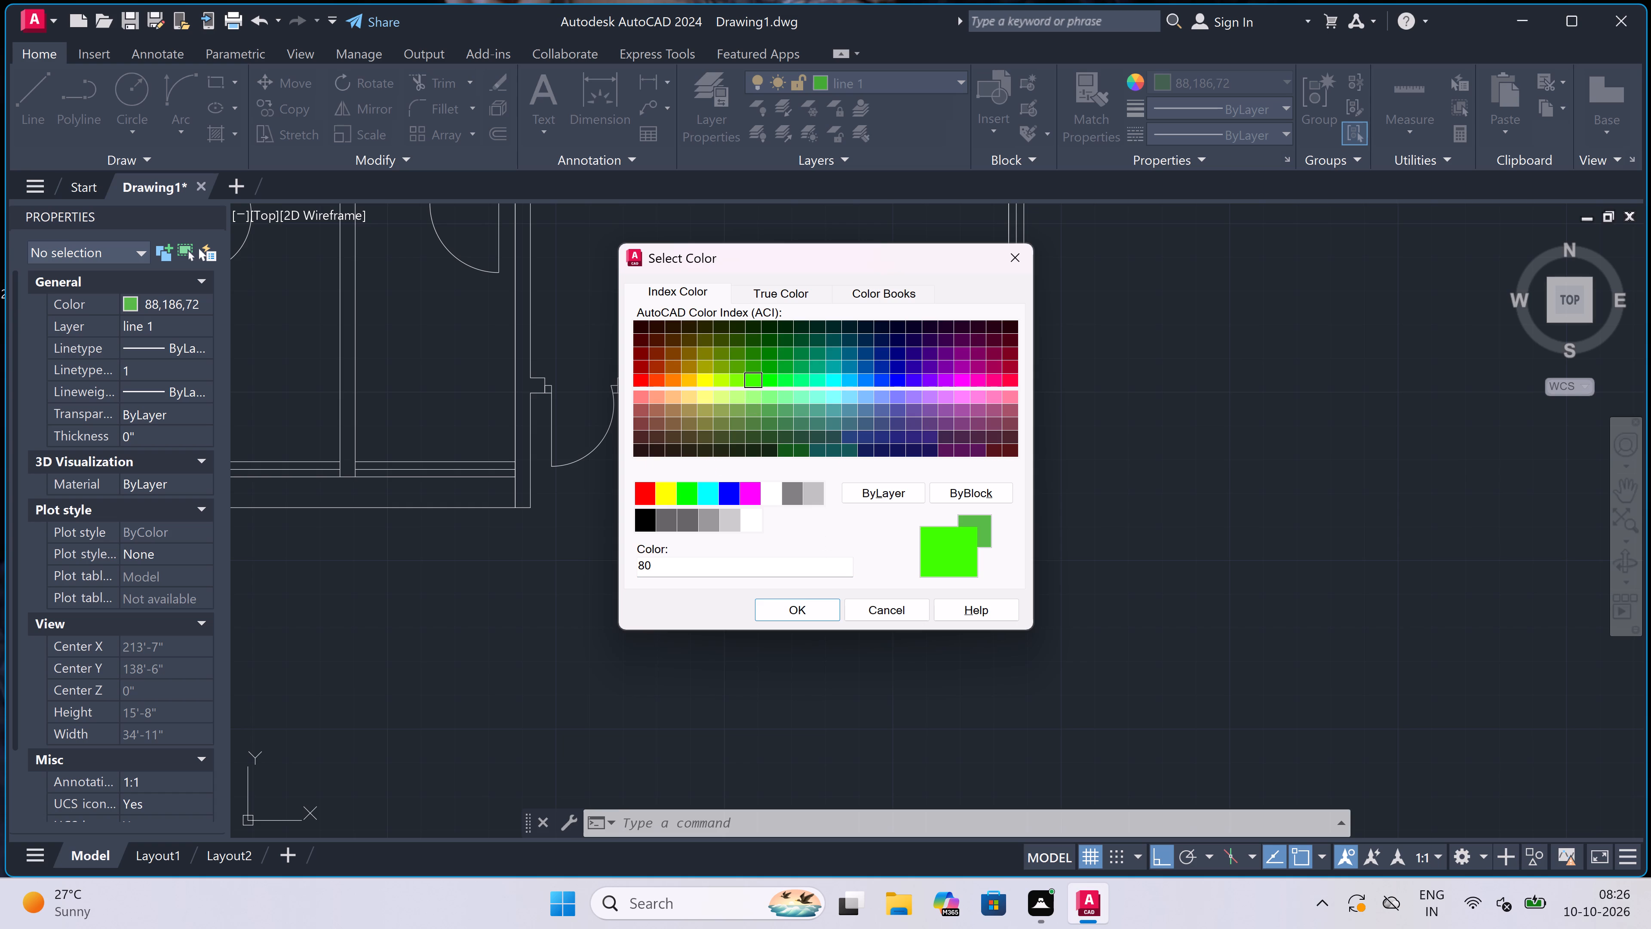
pyautogui.click(800, 606)
# Draw the outer outline below the lower-right room, from its outside corner down and across to the central block's bottom corner.
pyautogui.scroll(-4, 848, 515)
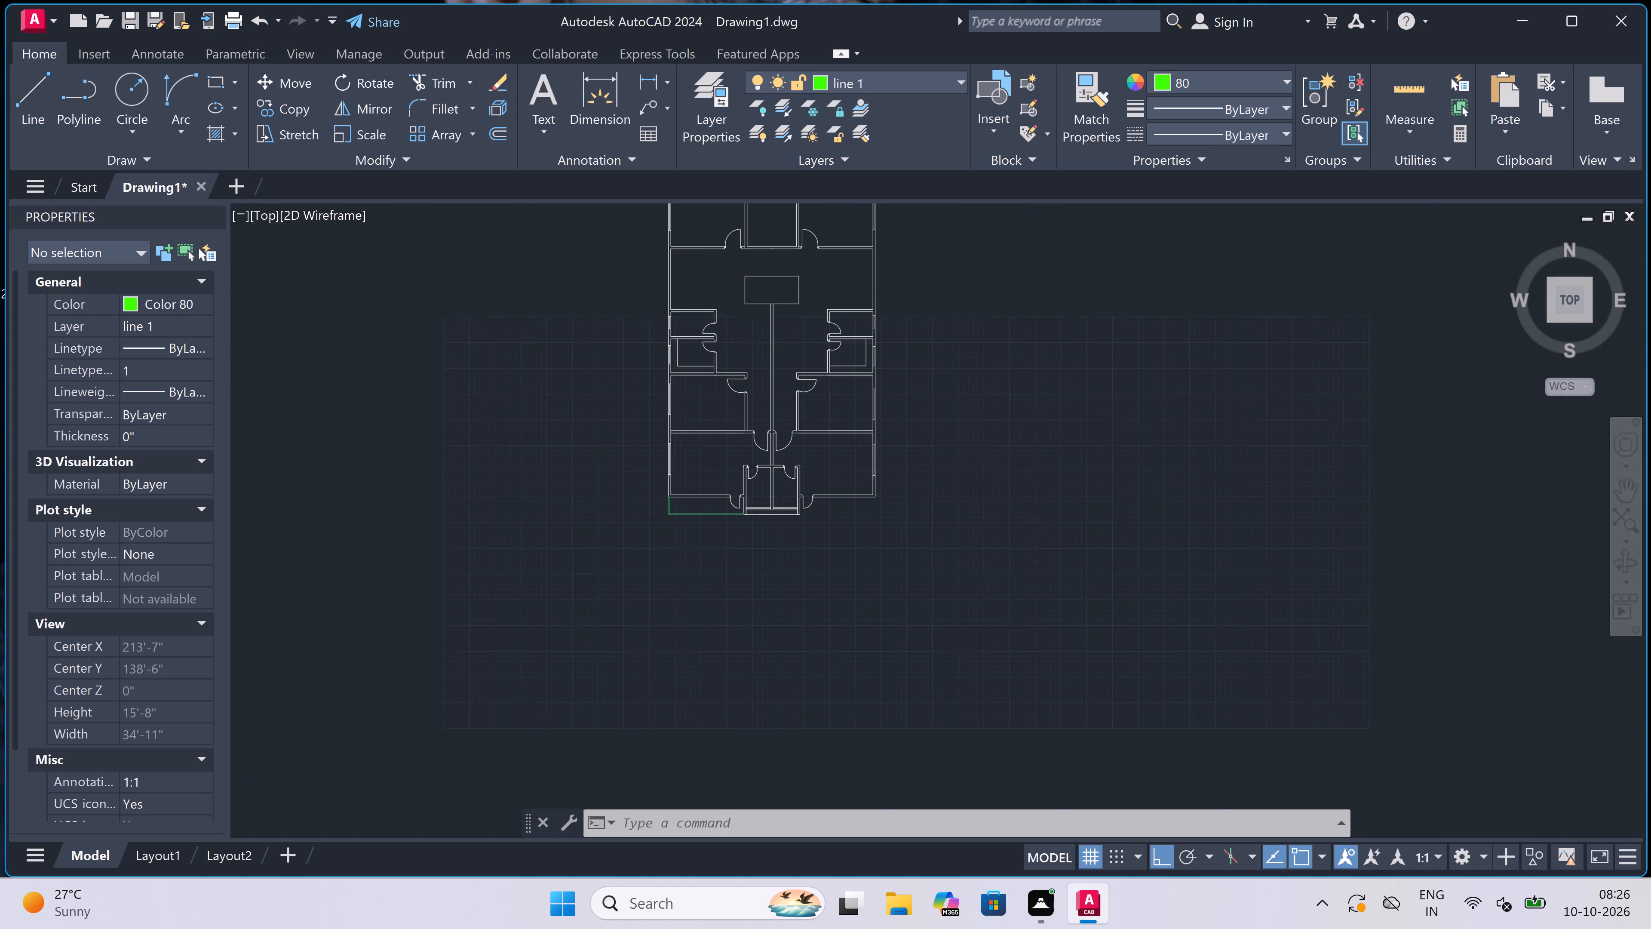
pyautogui.scroll(-1, 848, 515)
pyautogui.scroll(3, 848, 514)
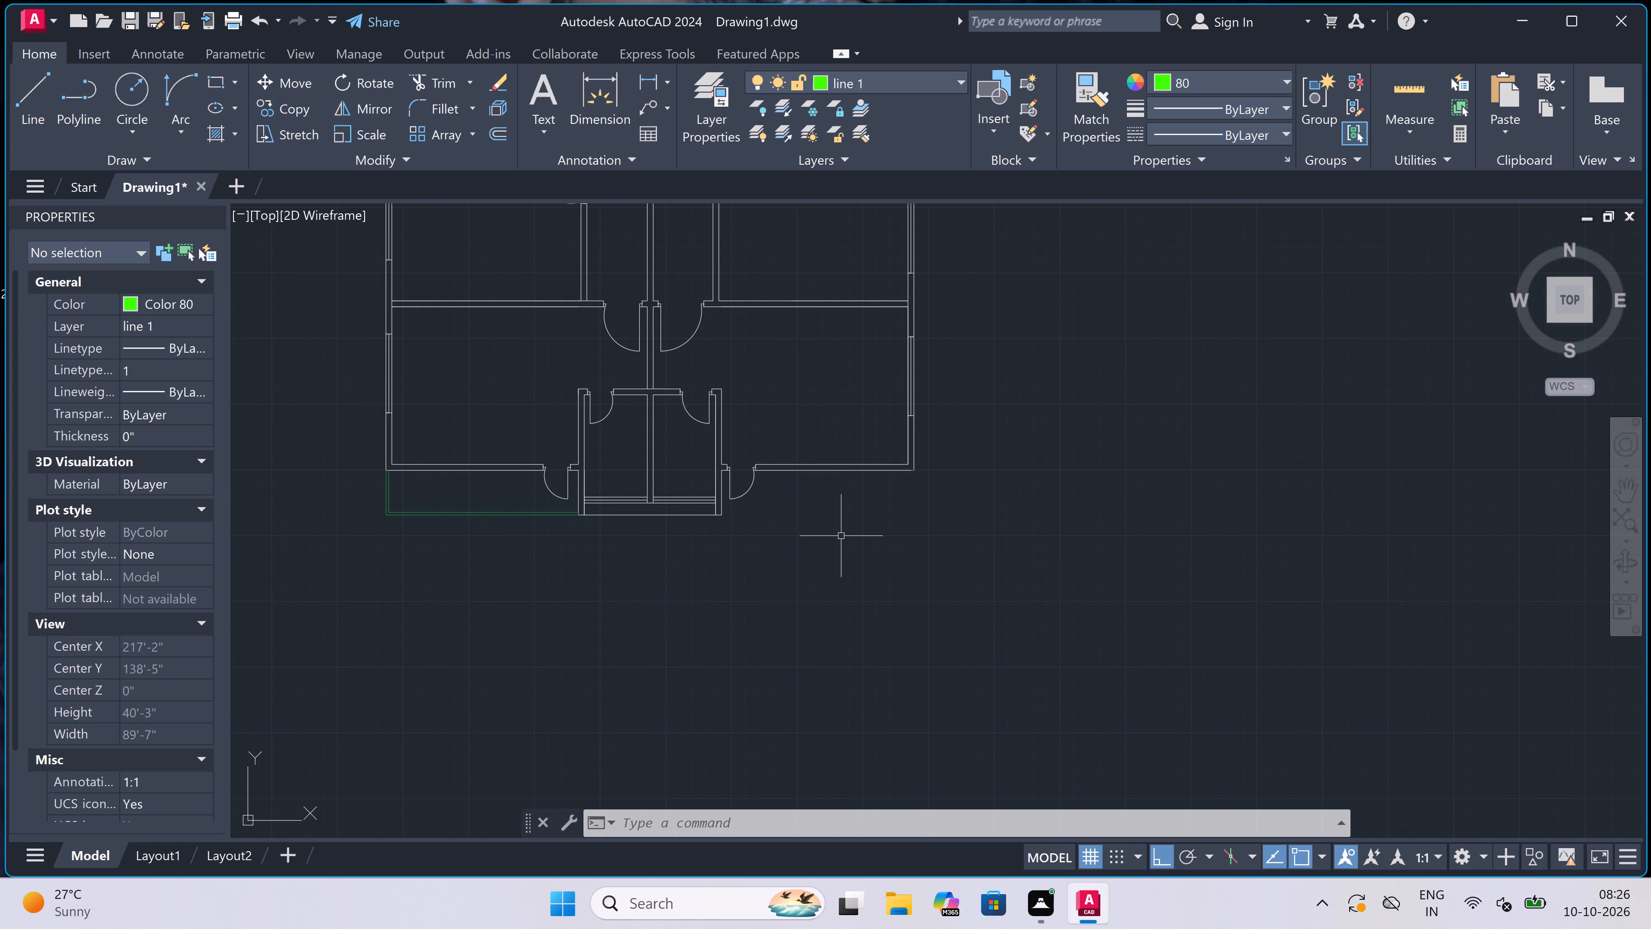
pyautogui.press('l')
pyautogui.press('space')
pyautogui.scroll(1, 915, 480)
pyautogui.click(909, 466)
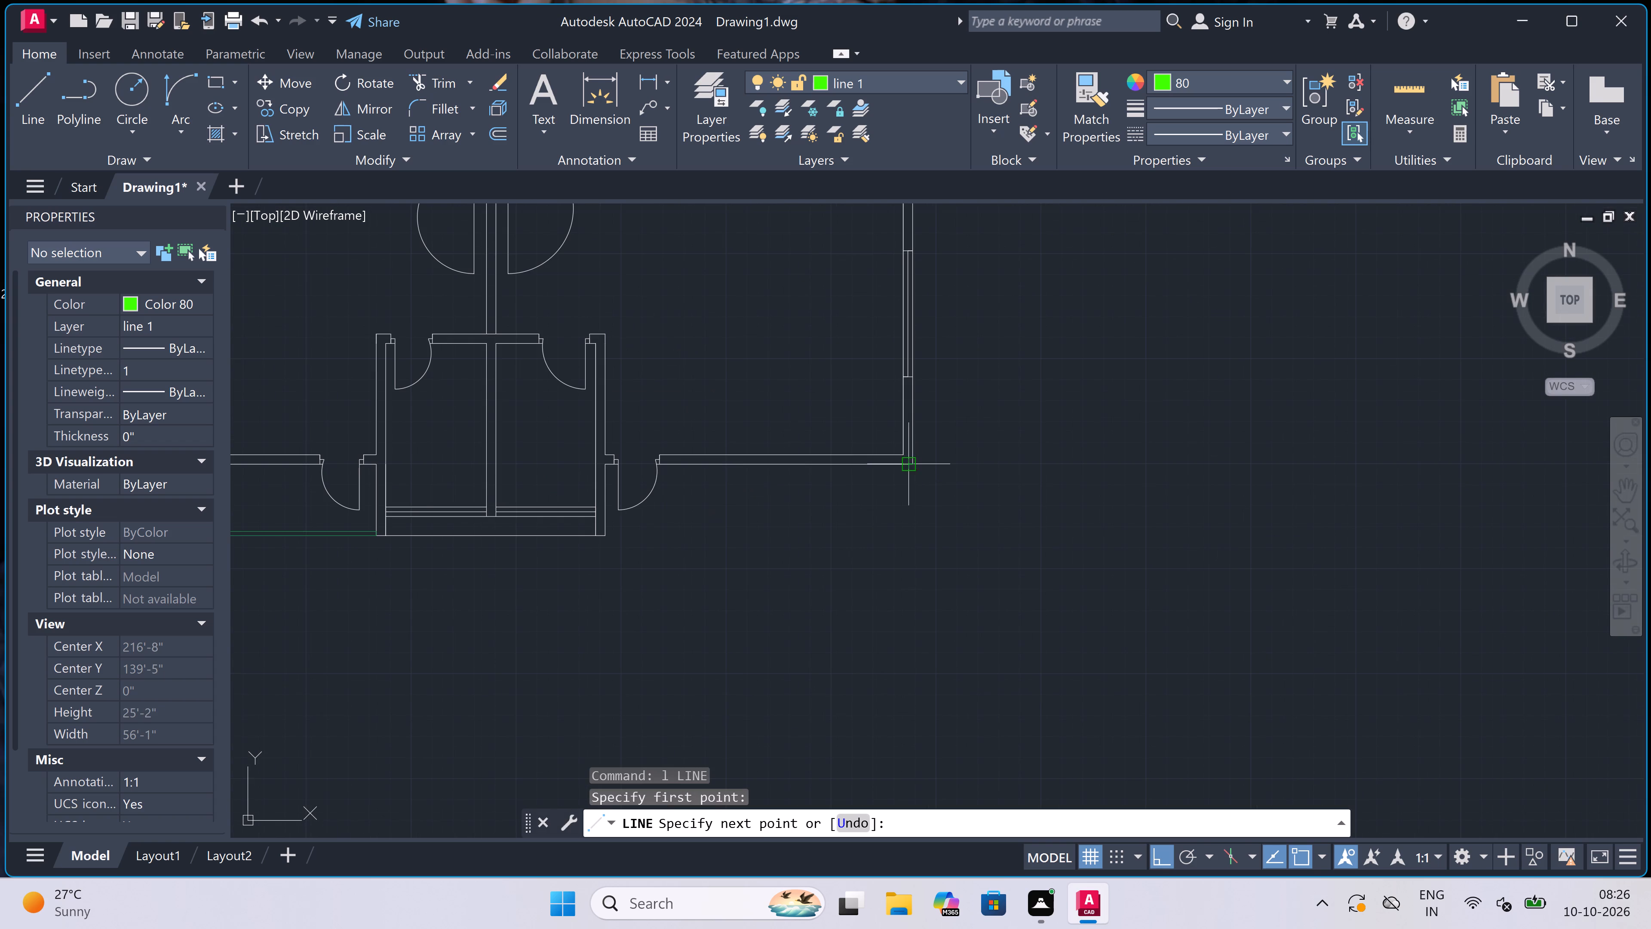
pyautogui.scroll(3, 879, 587)
pyautogui.scroll(-2, 847, 544)
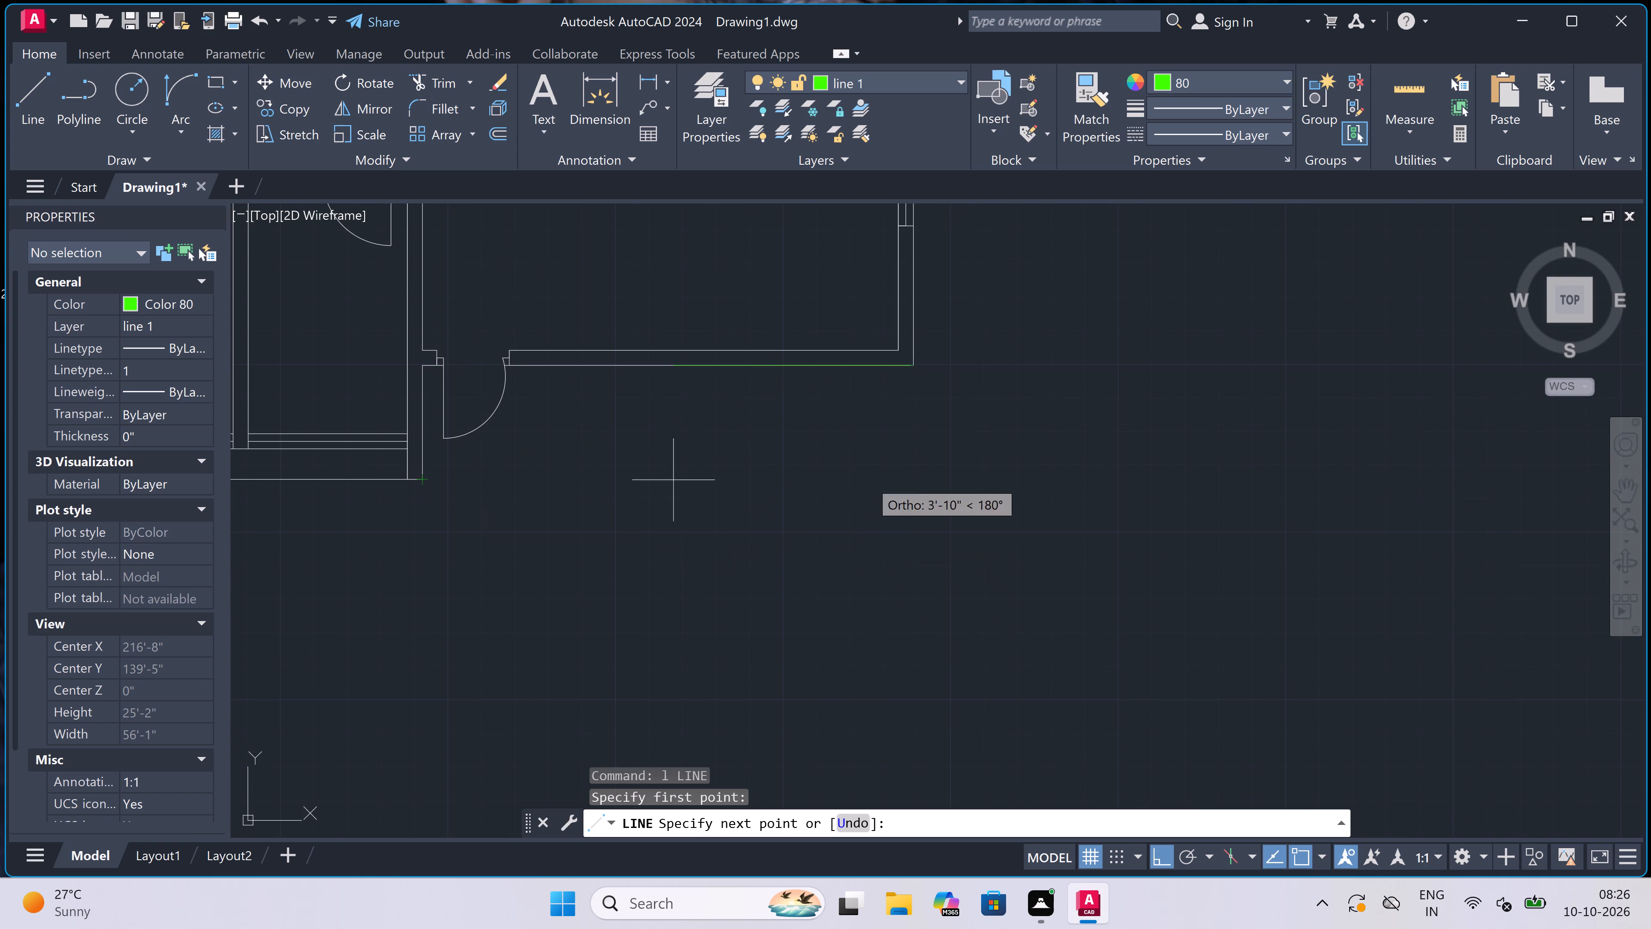
pyautogui.click(914, 486)
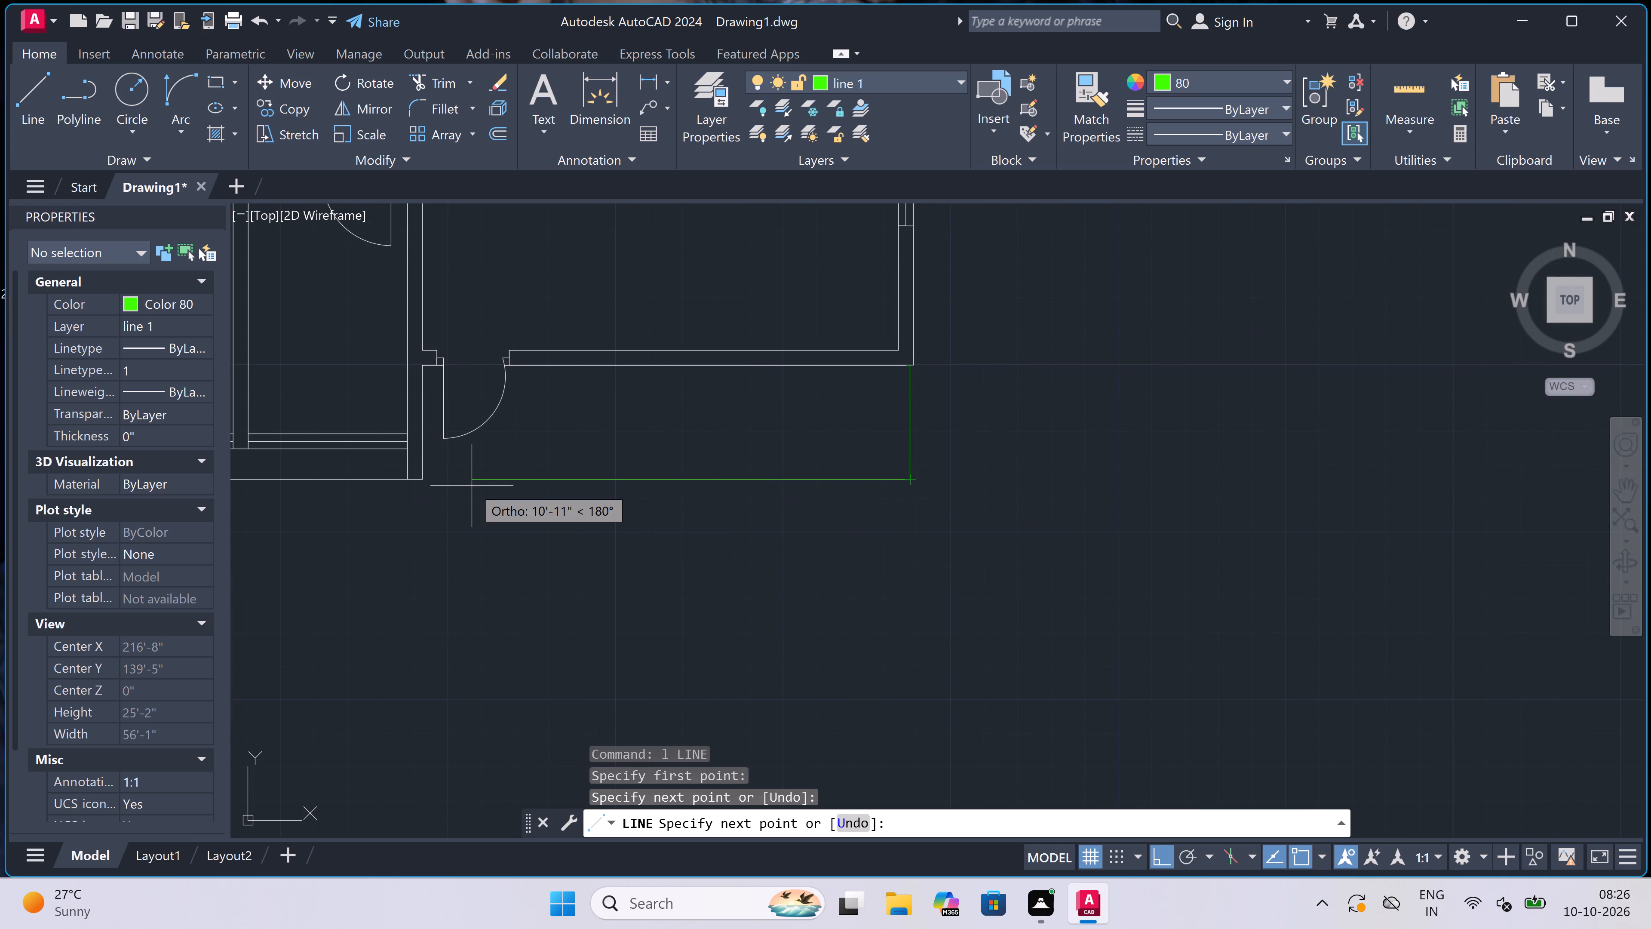
pyautogui.scroll(3, 418, 480)
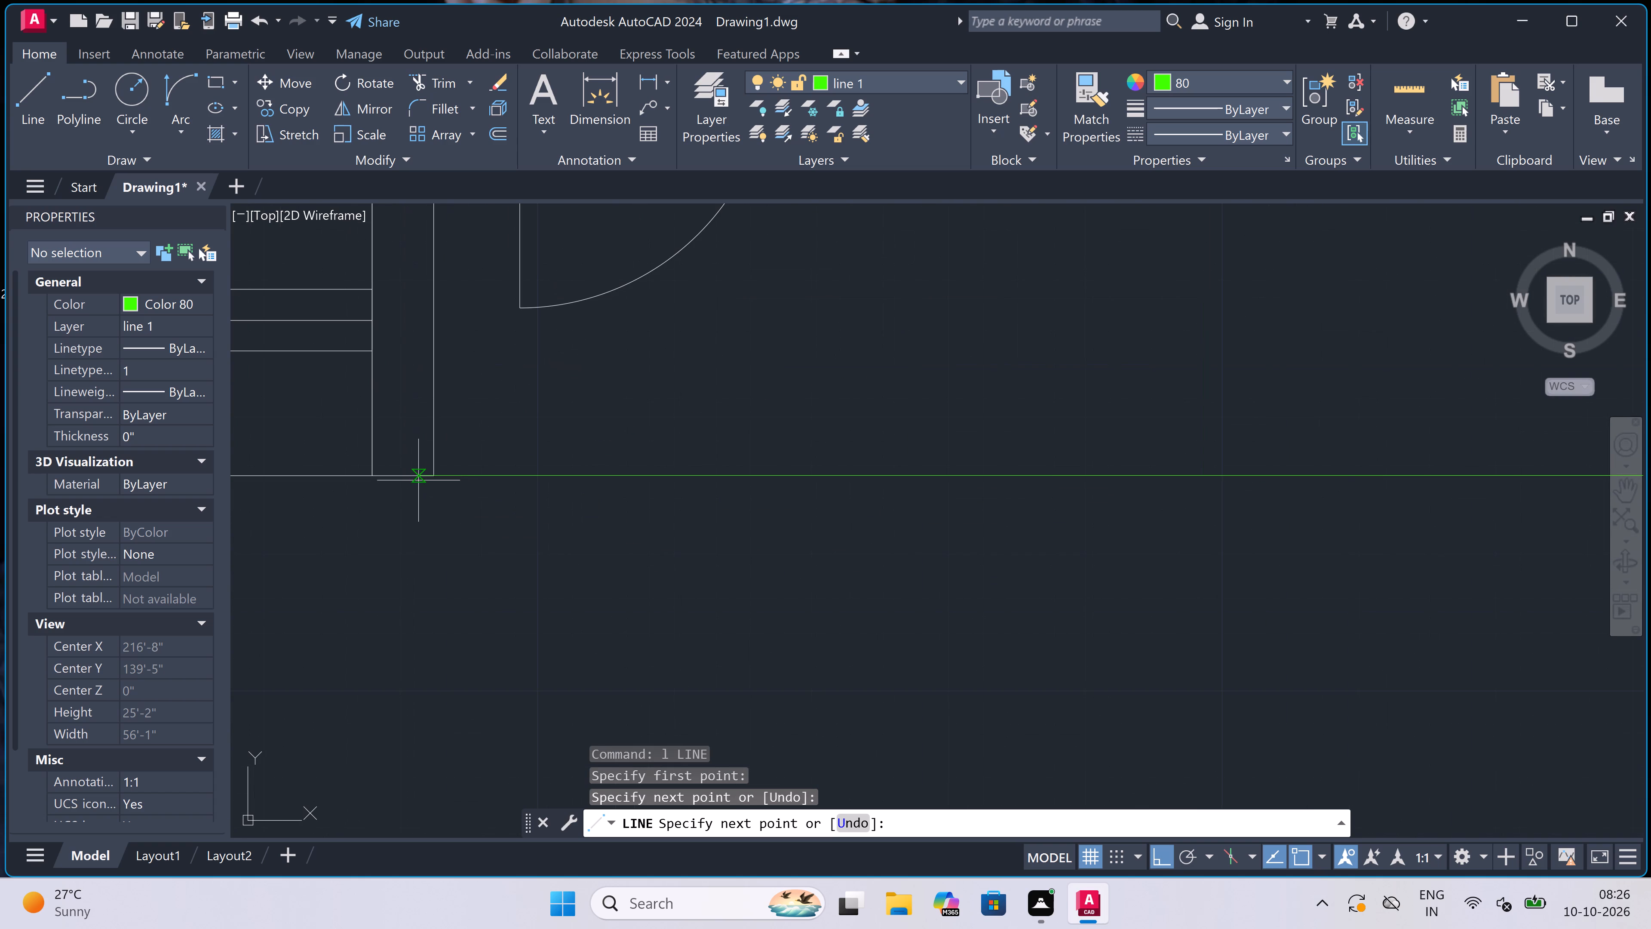
pyautogui.click(435, 472)
# Continue with a parallel inner outline below the lower-right room, spaced 2" inside the outer line, up to the room's wall.
pyautogui.press('2')
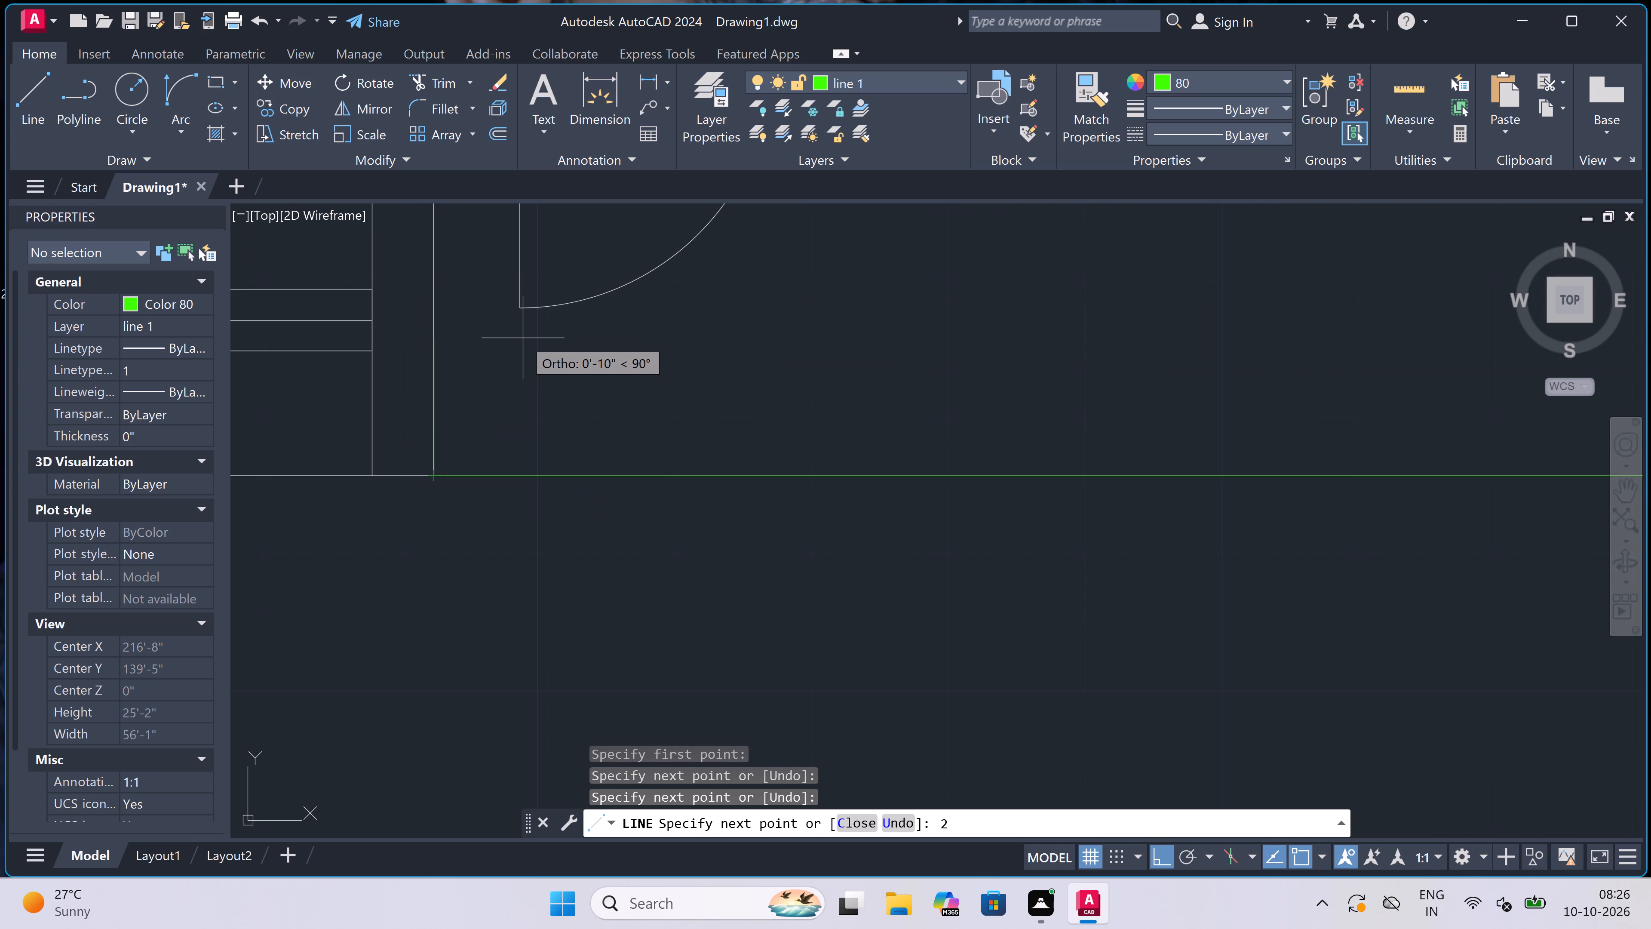
pyautogui.write('"')
pyautogui.press('space')
pyautogui.scroll(-3, 519, 334)
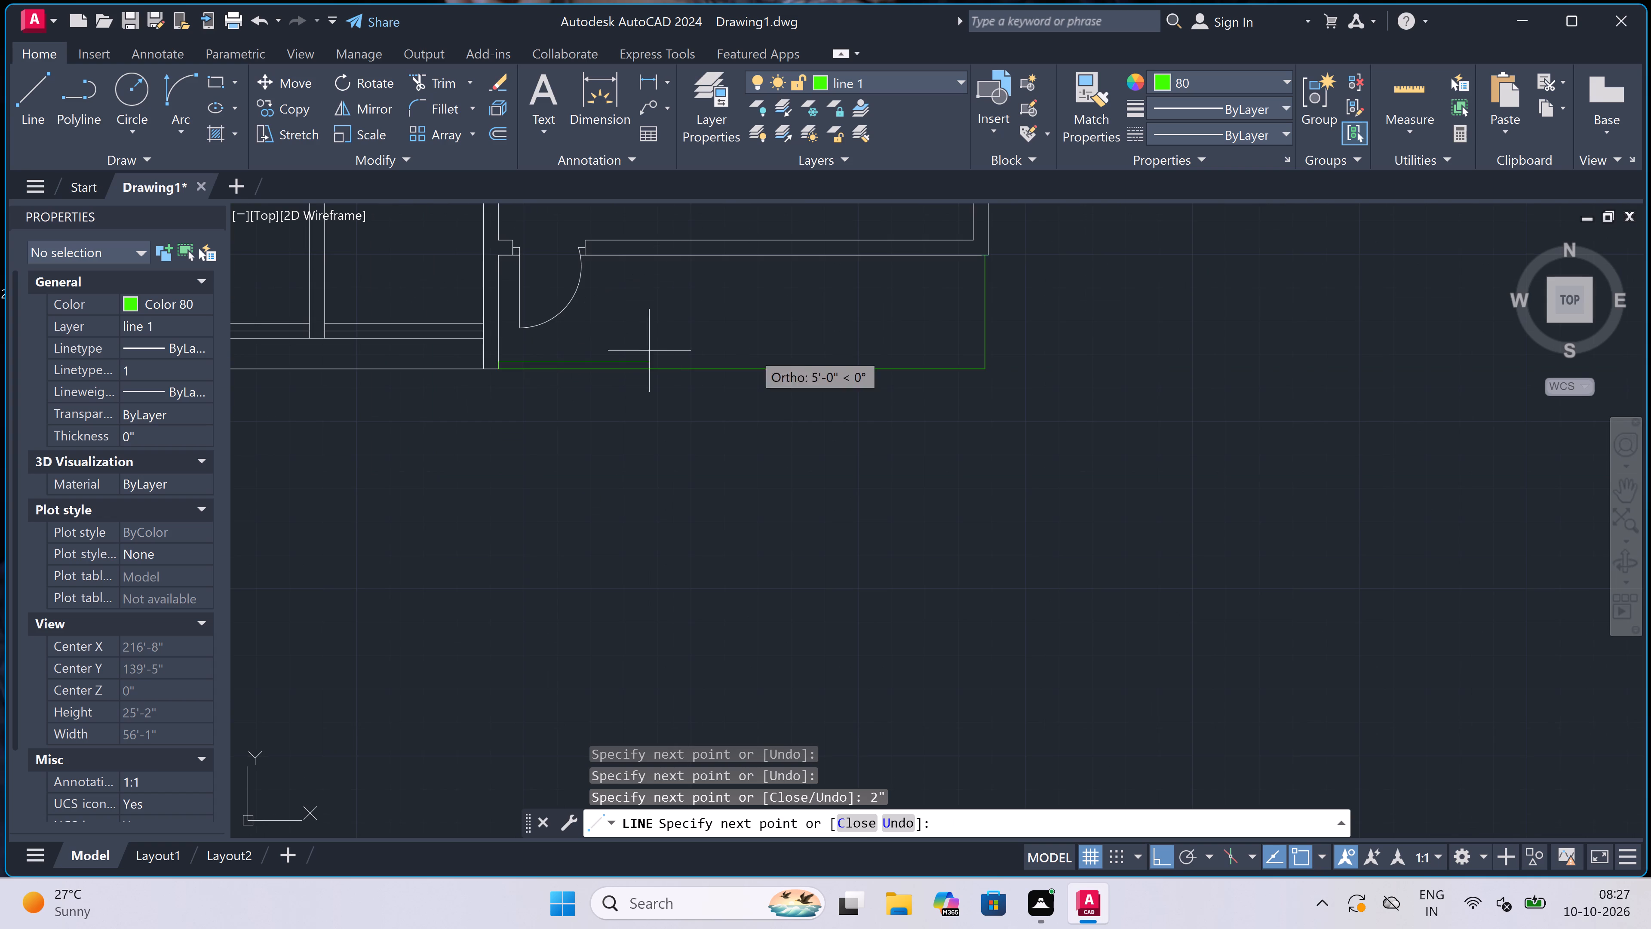
pyautogui.scroll(2, 917, 332)
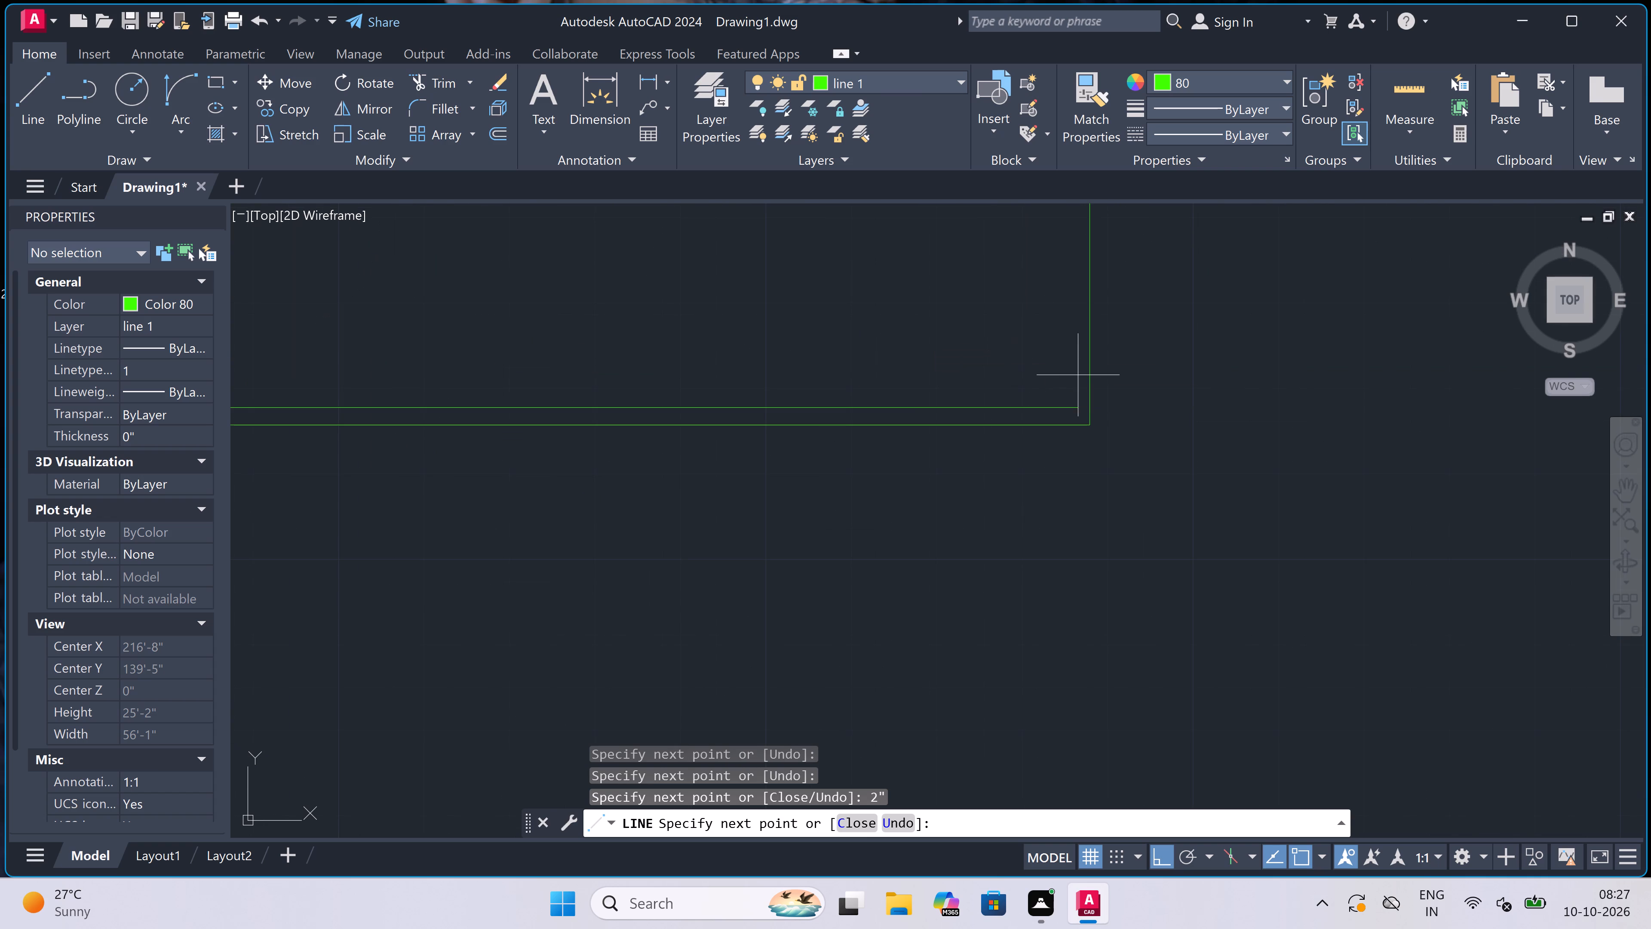
pyautogui.click(1086, 414)
pyautogui.write('2"')
pyautogui.press('space')
pyautogui.scroll(-3, 992, 411)
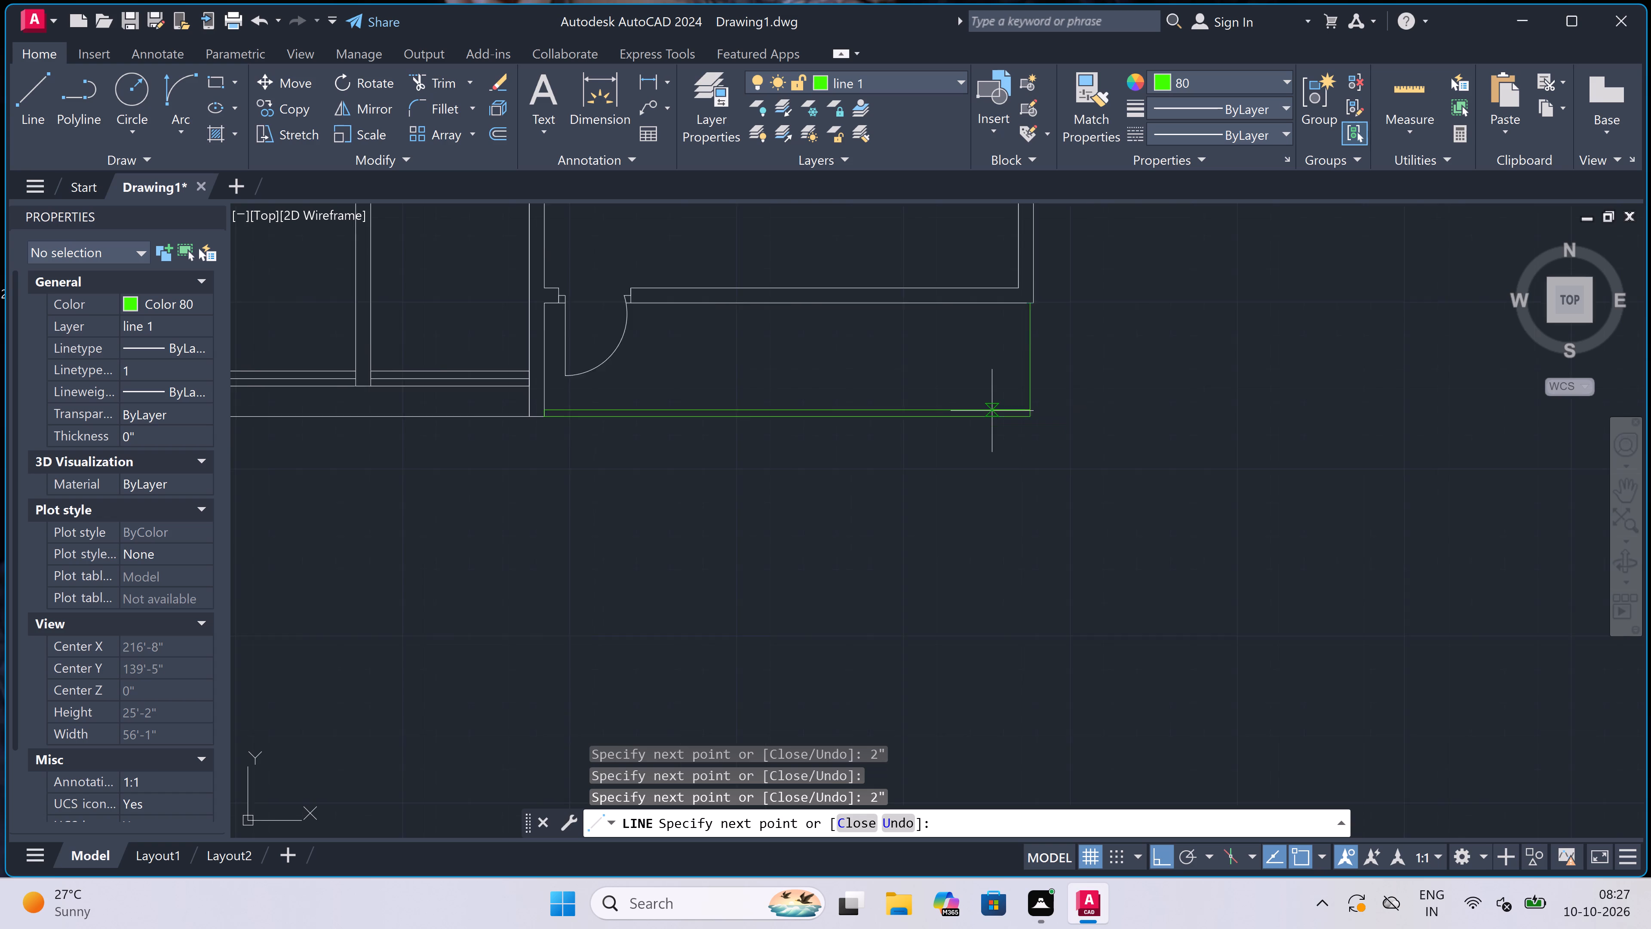
pyautogui.scroll(2, 1013, 327)
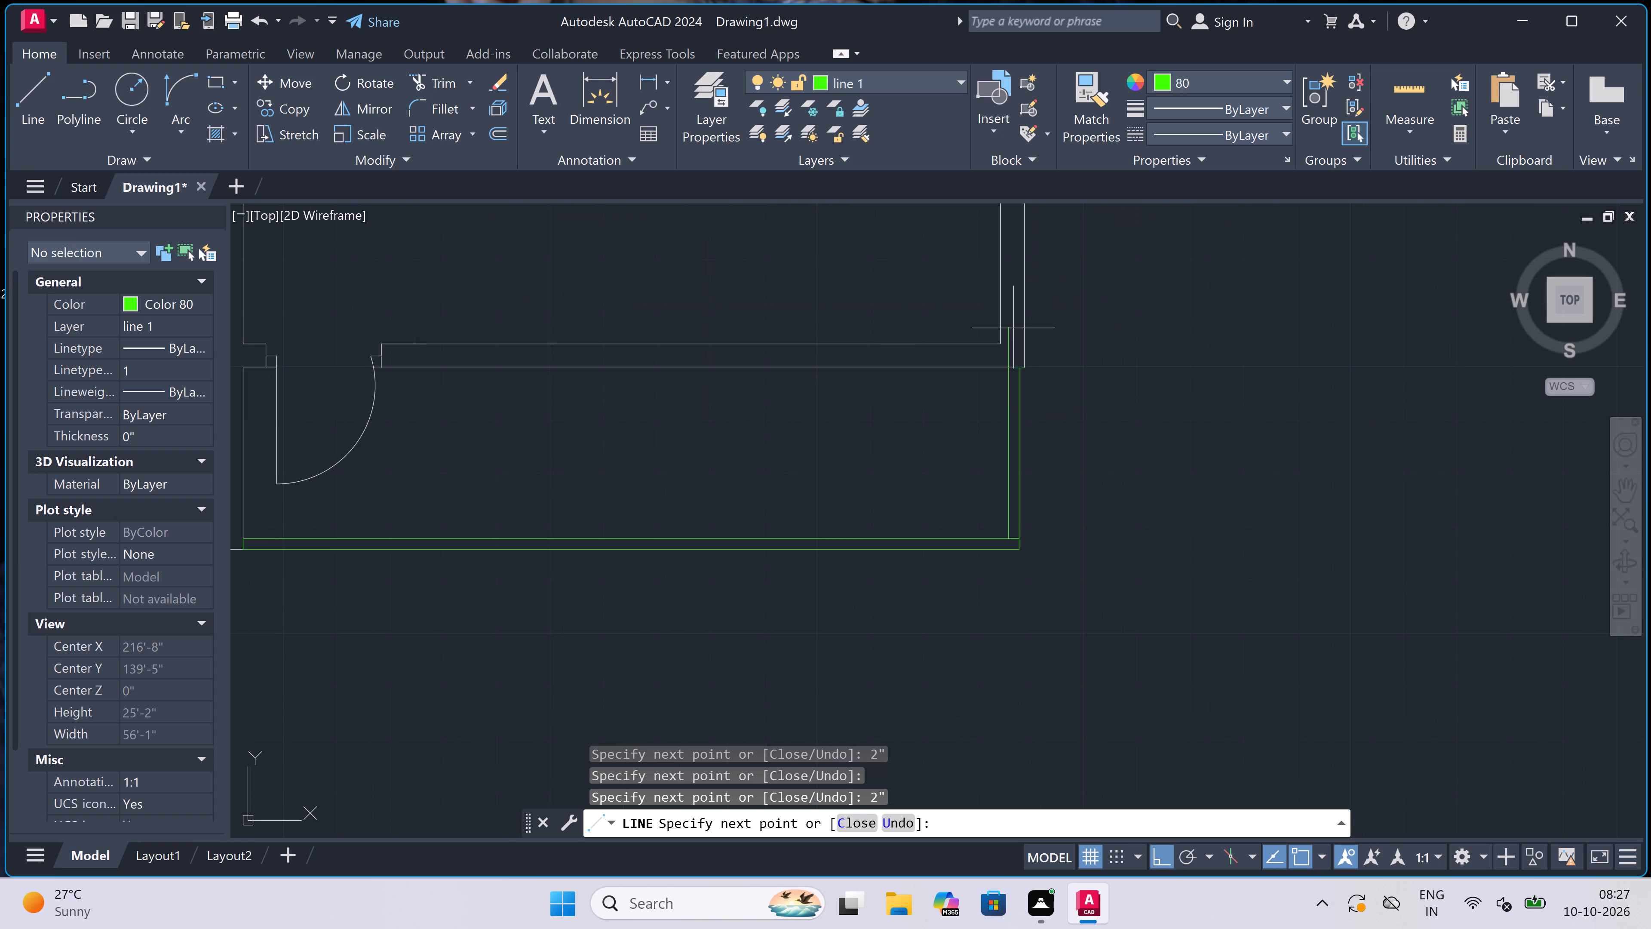
pyautogui.click(1007, 364)
pyautogui.press('Escape')
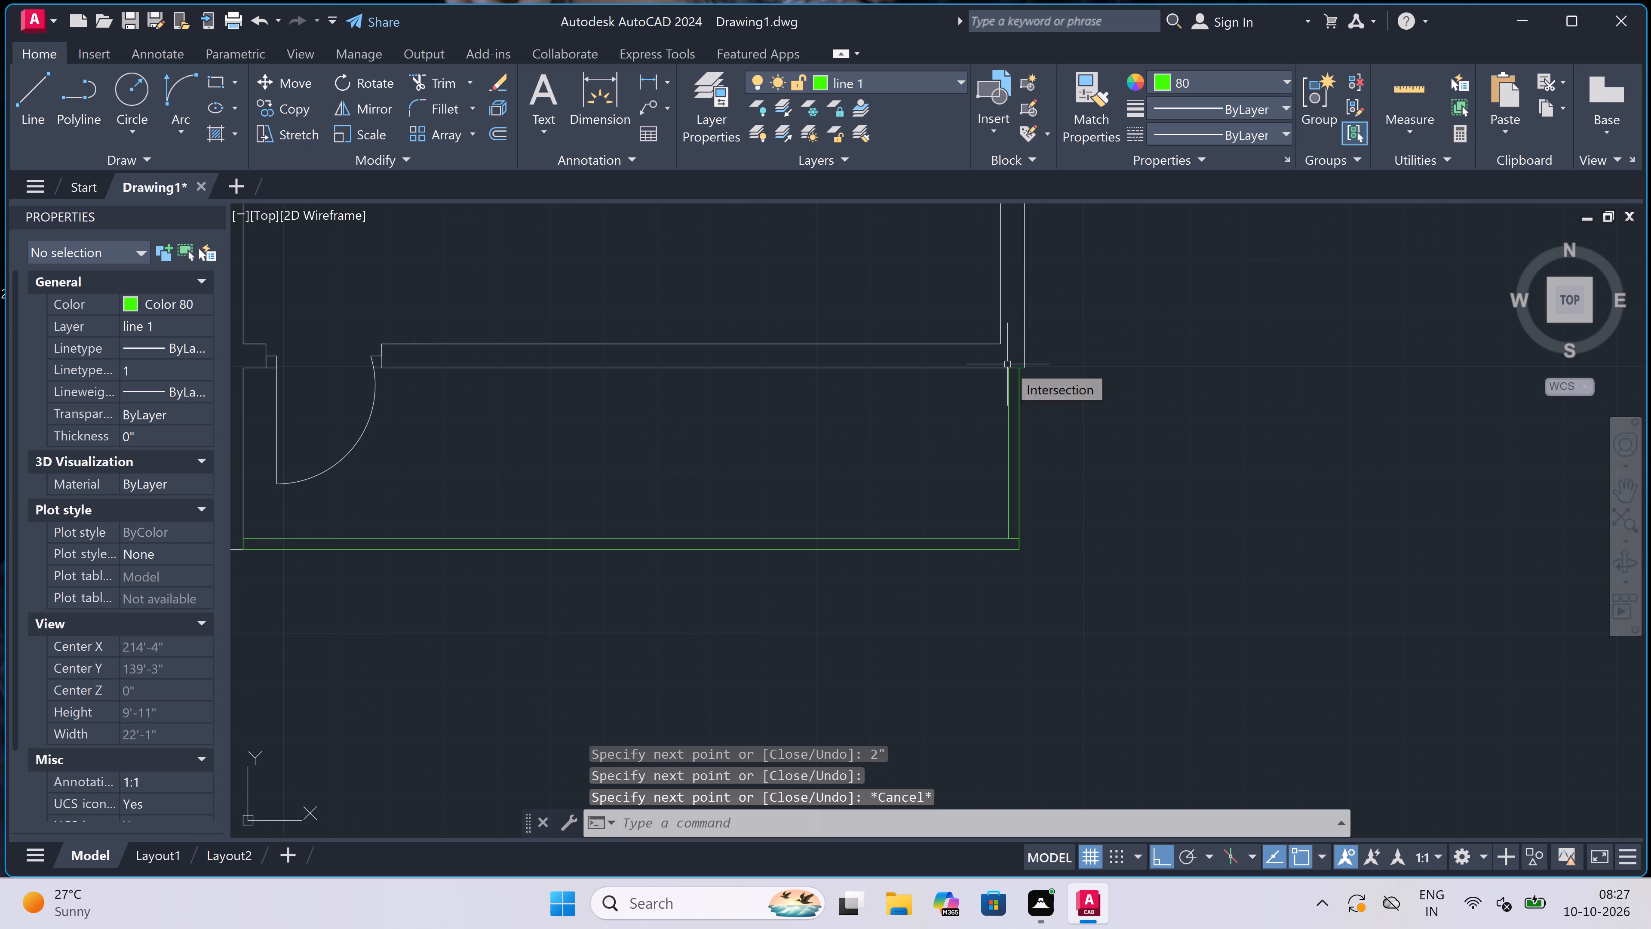
# Trim the inner line's leftover end at the corner of the lower-right outline.
pyautogui.write('tr')
pyautogui.press('space')
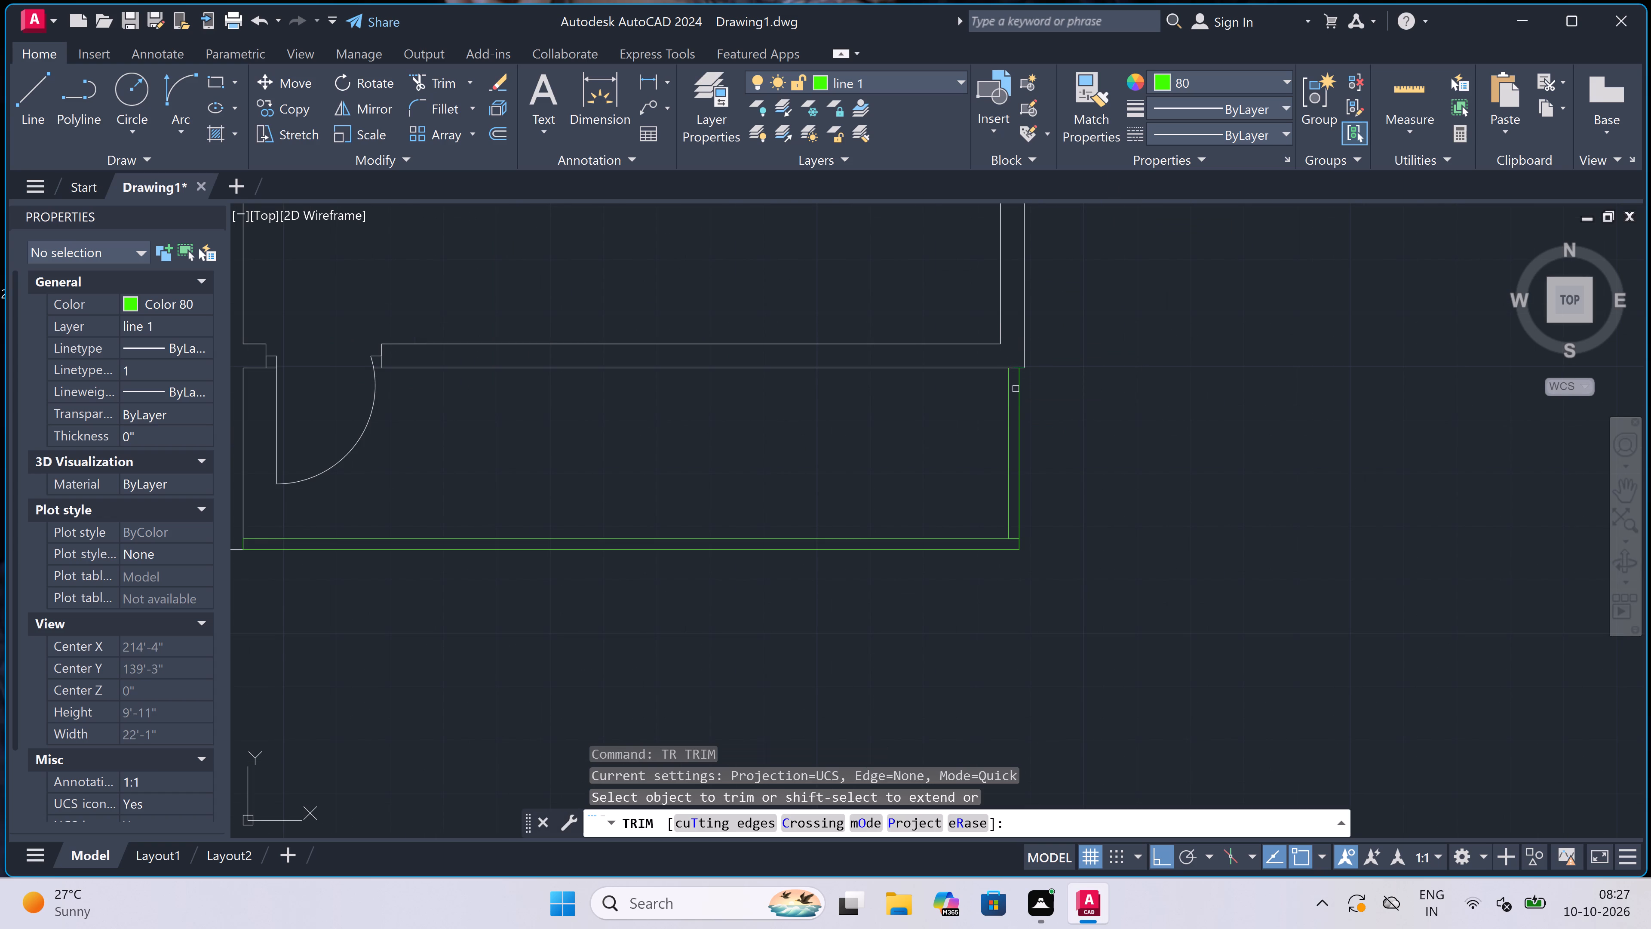
pyautogui.scroll(2, 1021, 560)
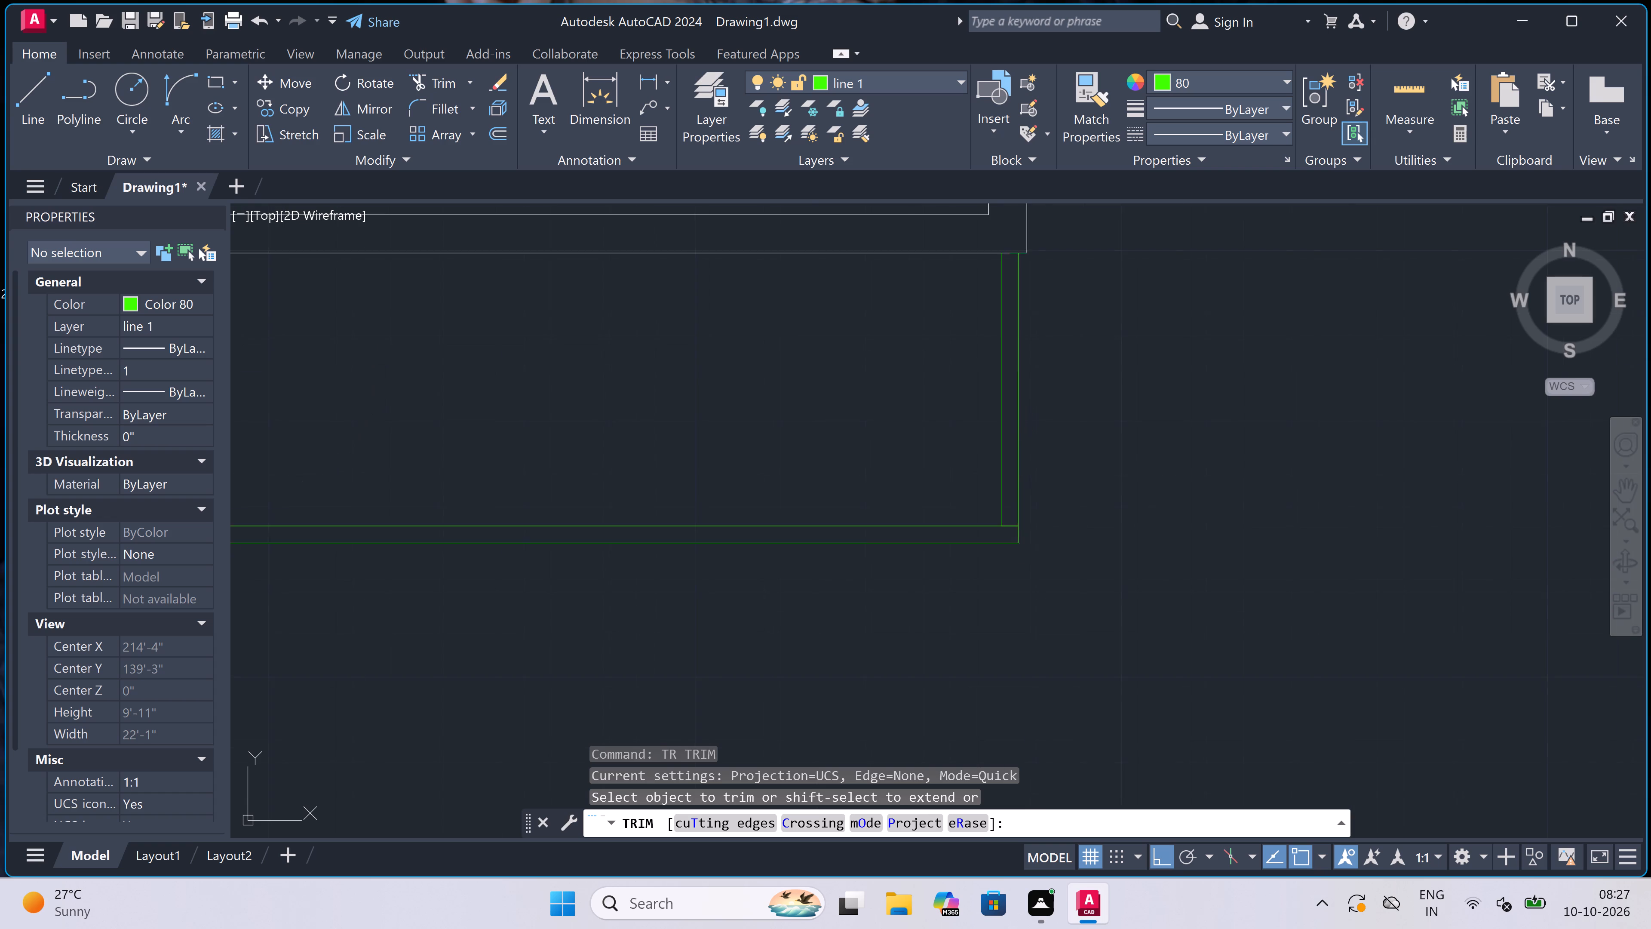
pyautogui.scroll(2, 1000, 513)
pyautogui.click(1000, 513)
pyautogui.click(1004, 452)
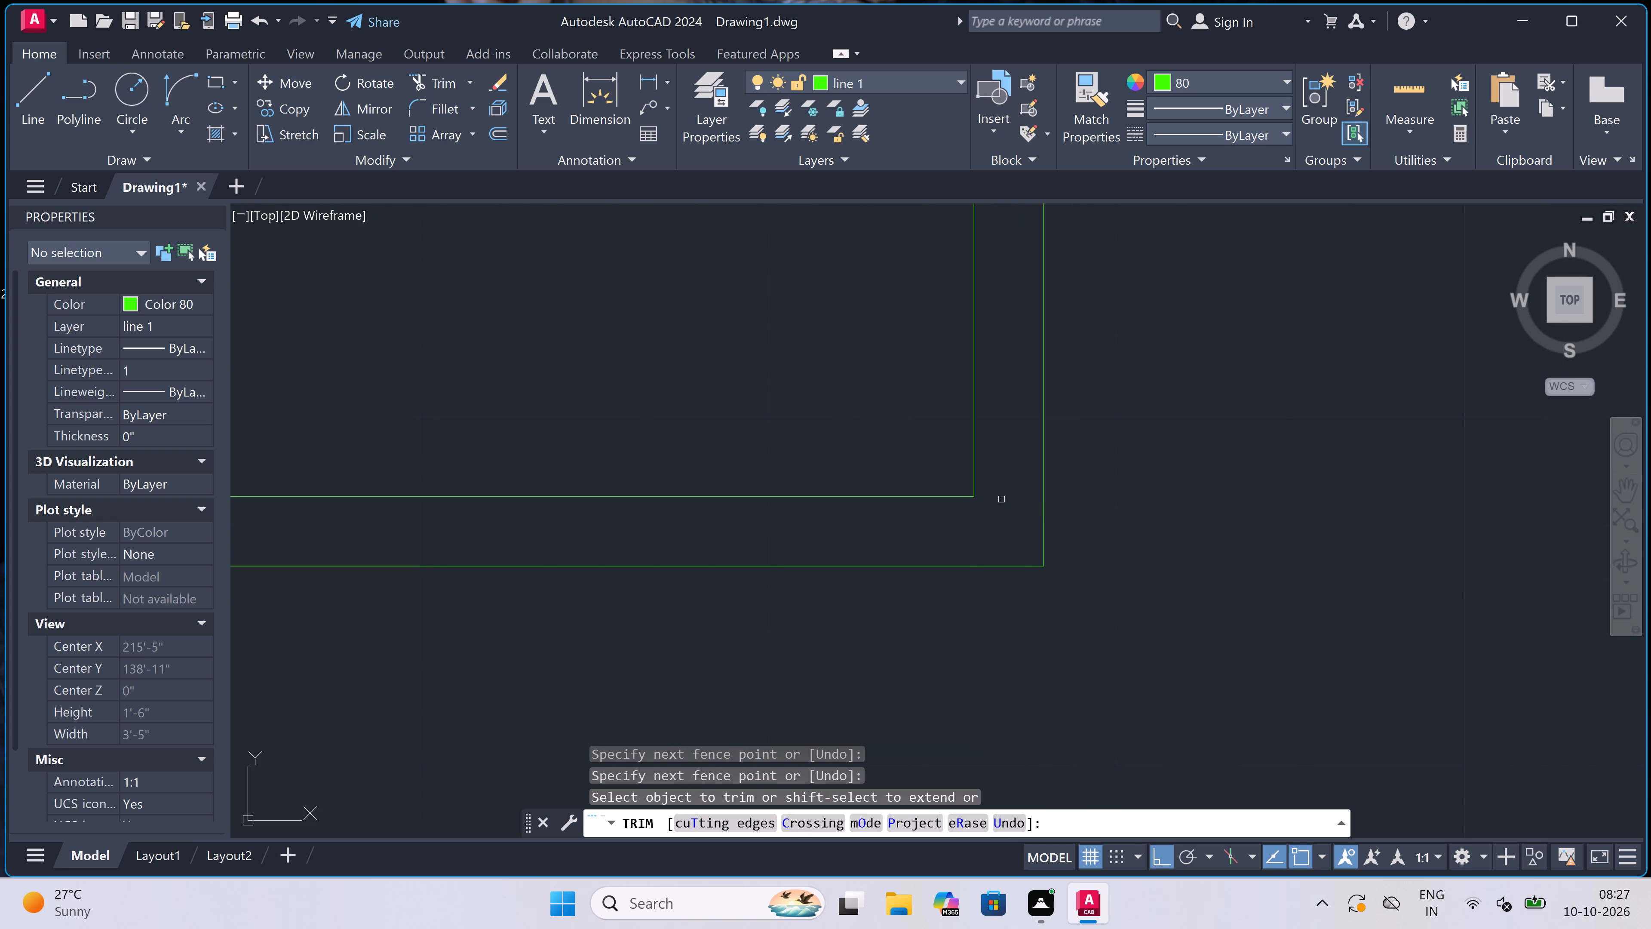
pyautogui.scroll(-4, 1004, 452)
pyautogui.scroll(-3, 871, 477)
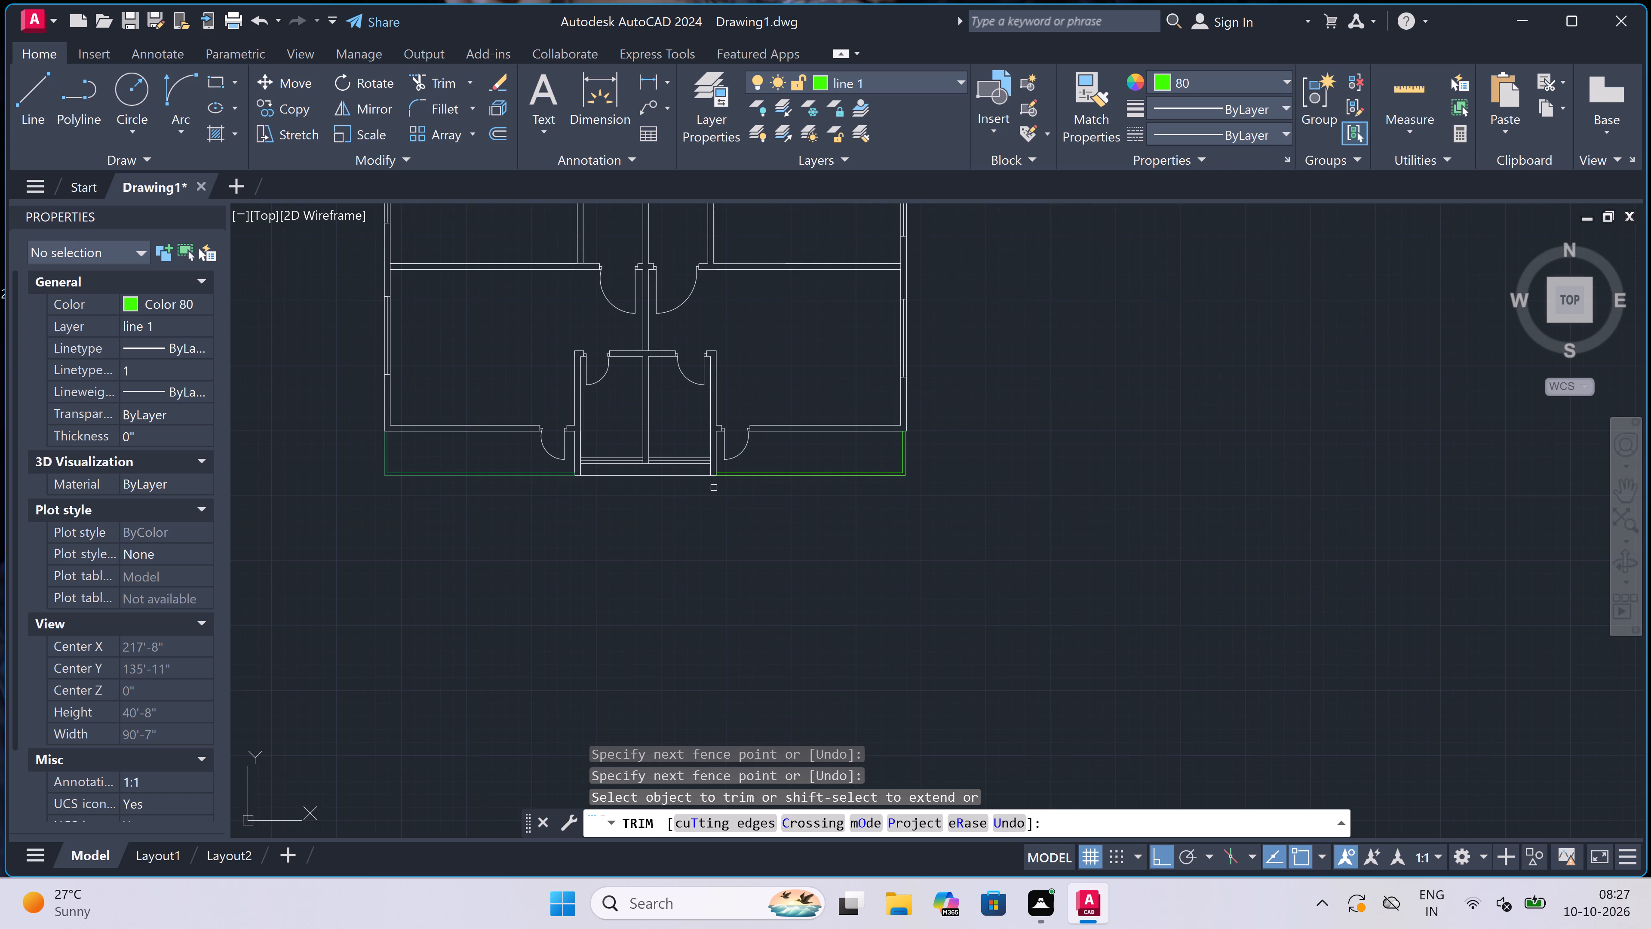
pyautogui.press('Escape')
# Delete the darker green double outline below the lower-left room.
pyautogui.scroll(-1, 751, 461)
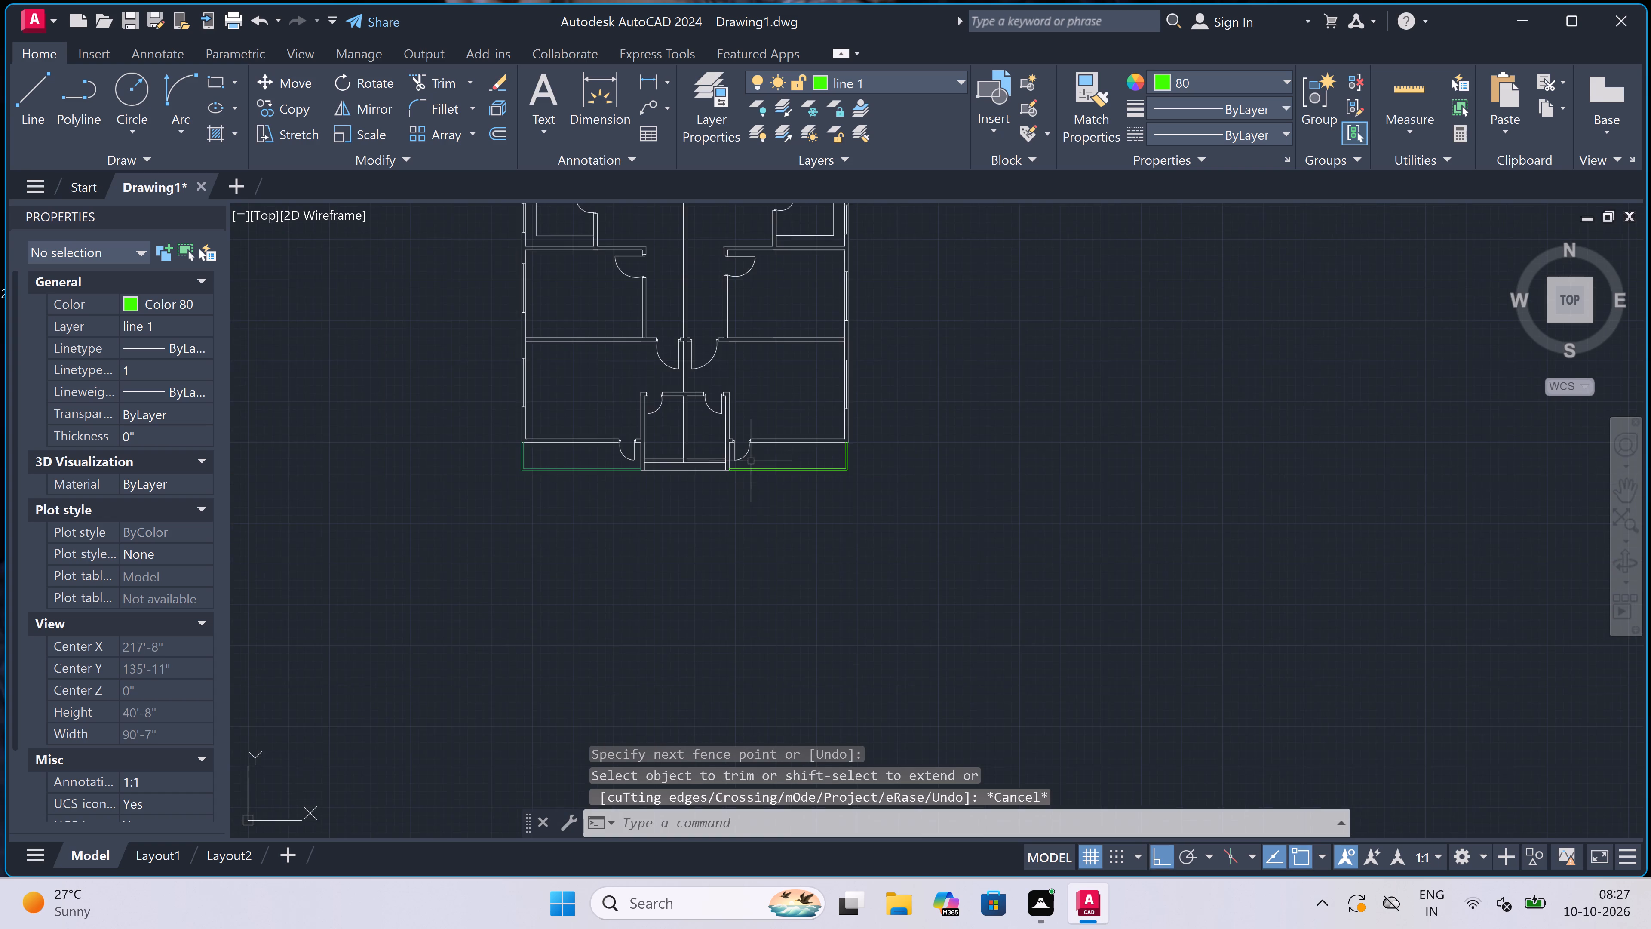
pyautogui.scroll(-1, 751, 461)
pyautogui.scroll(2, 647, 462)
pyautogui.click(644, 459)
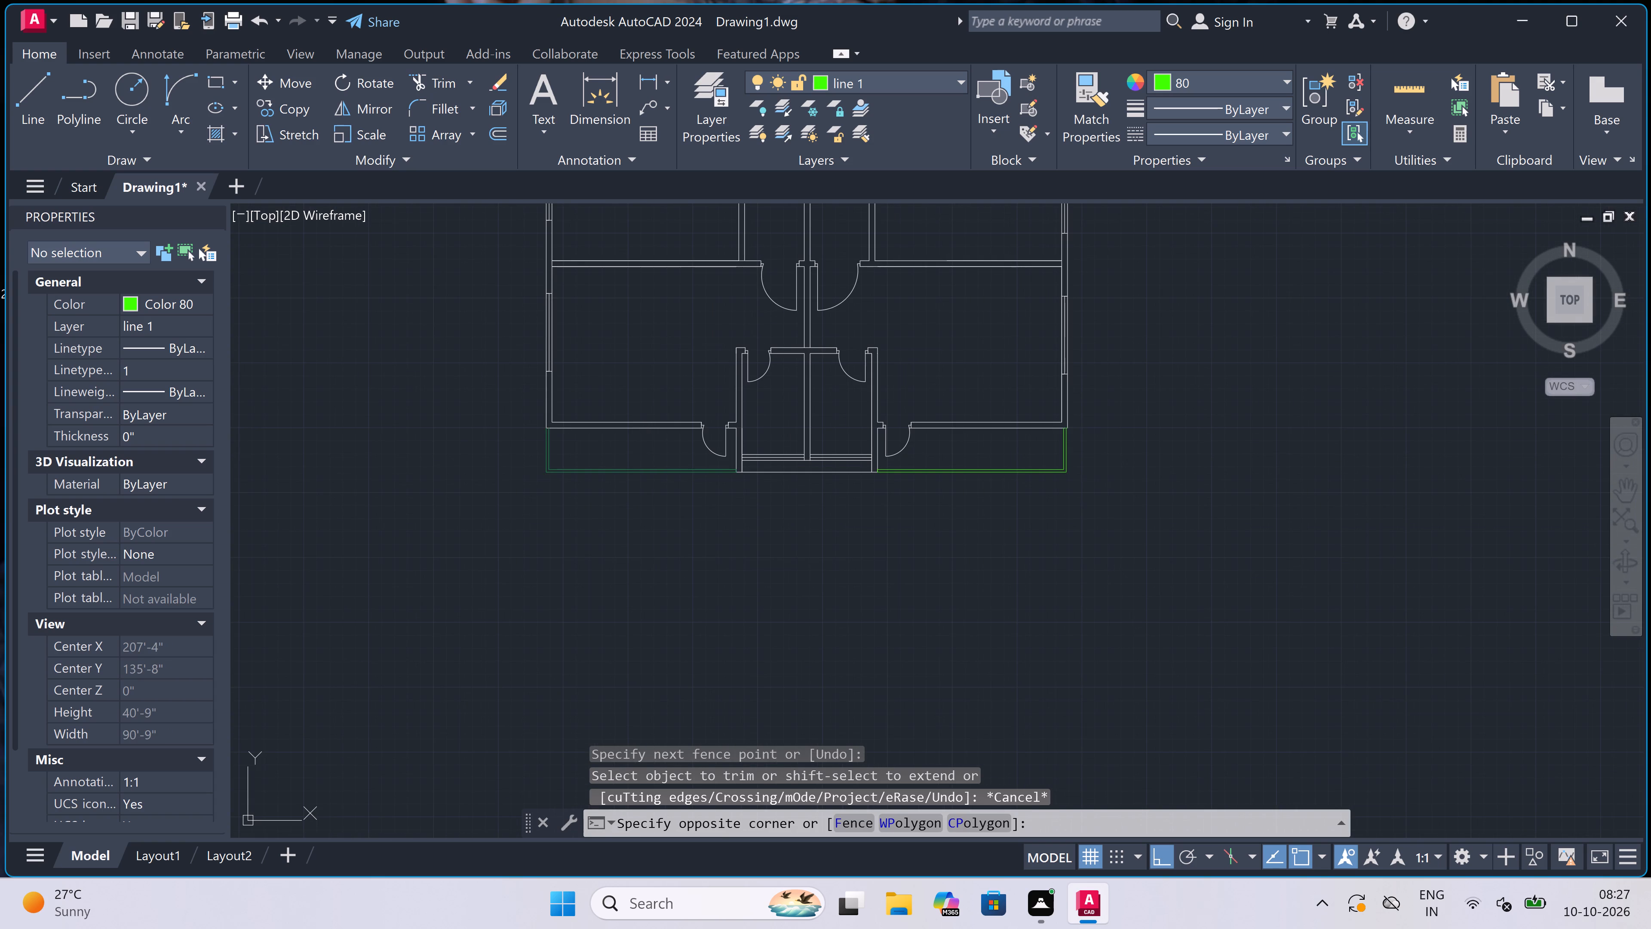
pyautogui.click(506, 520)
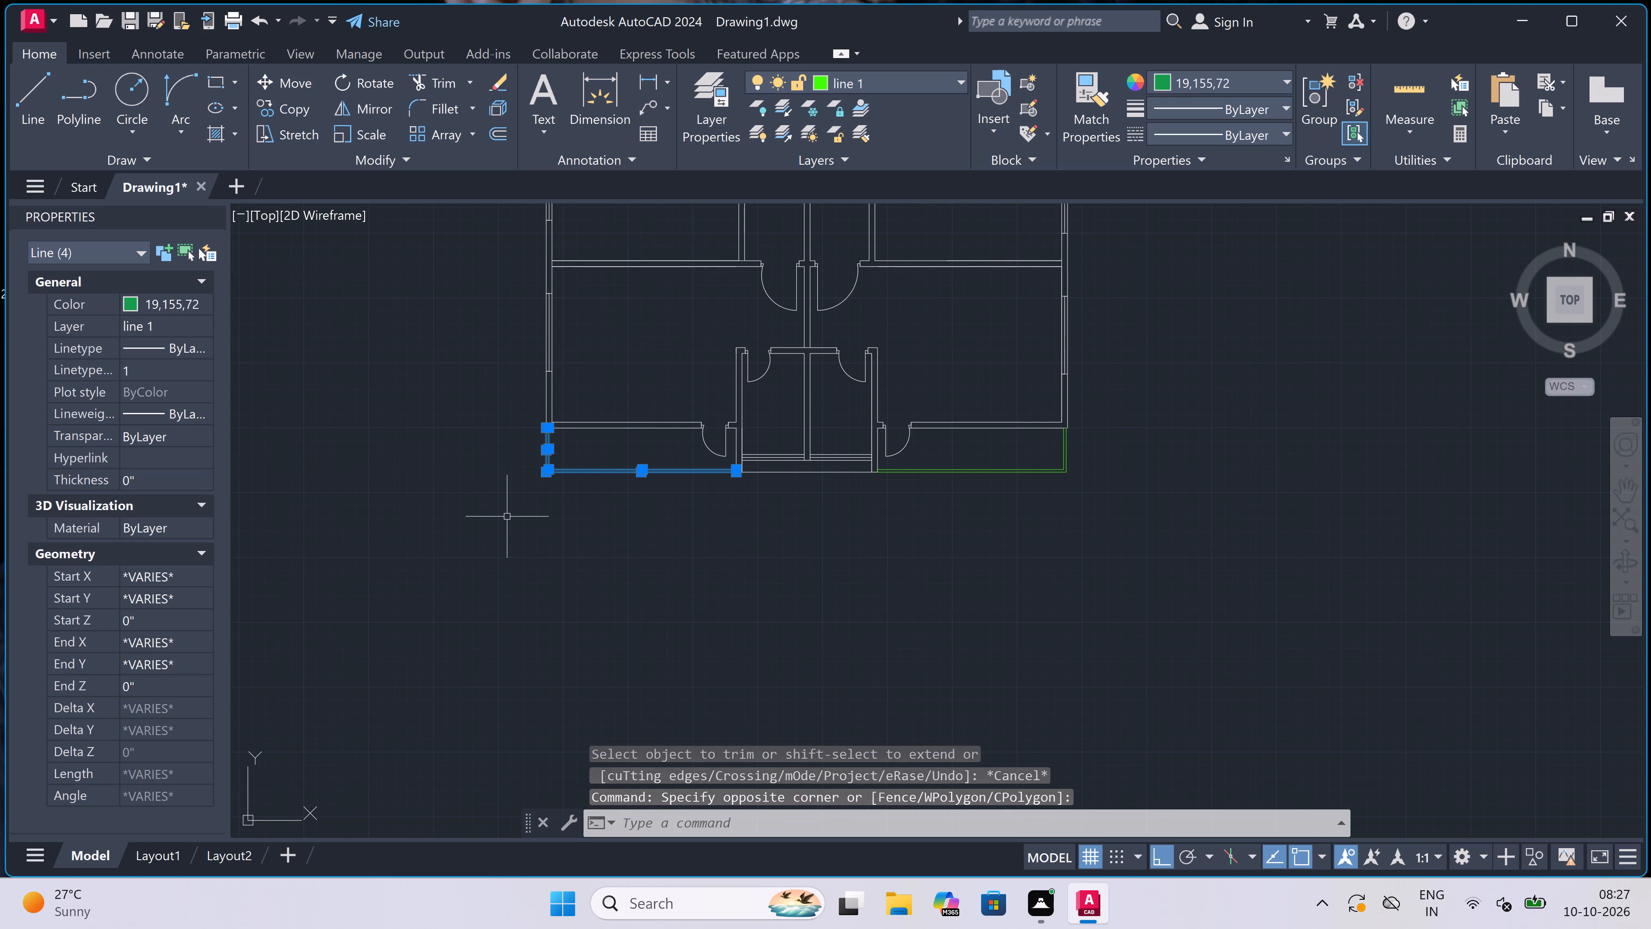
pyautogui.press('Delete')
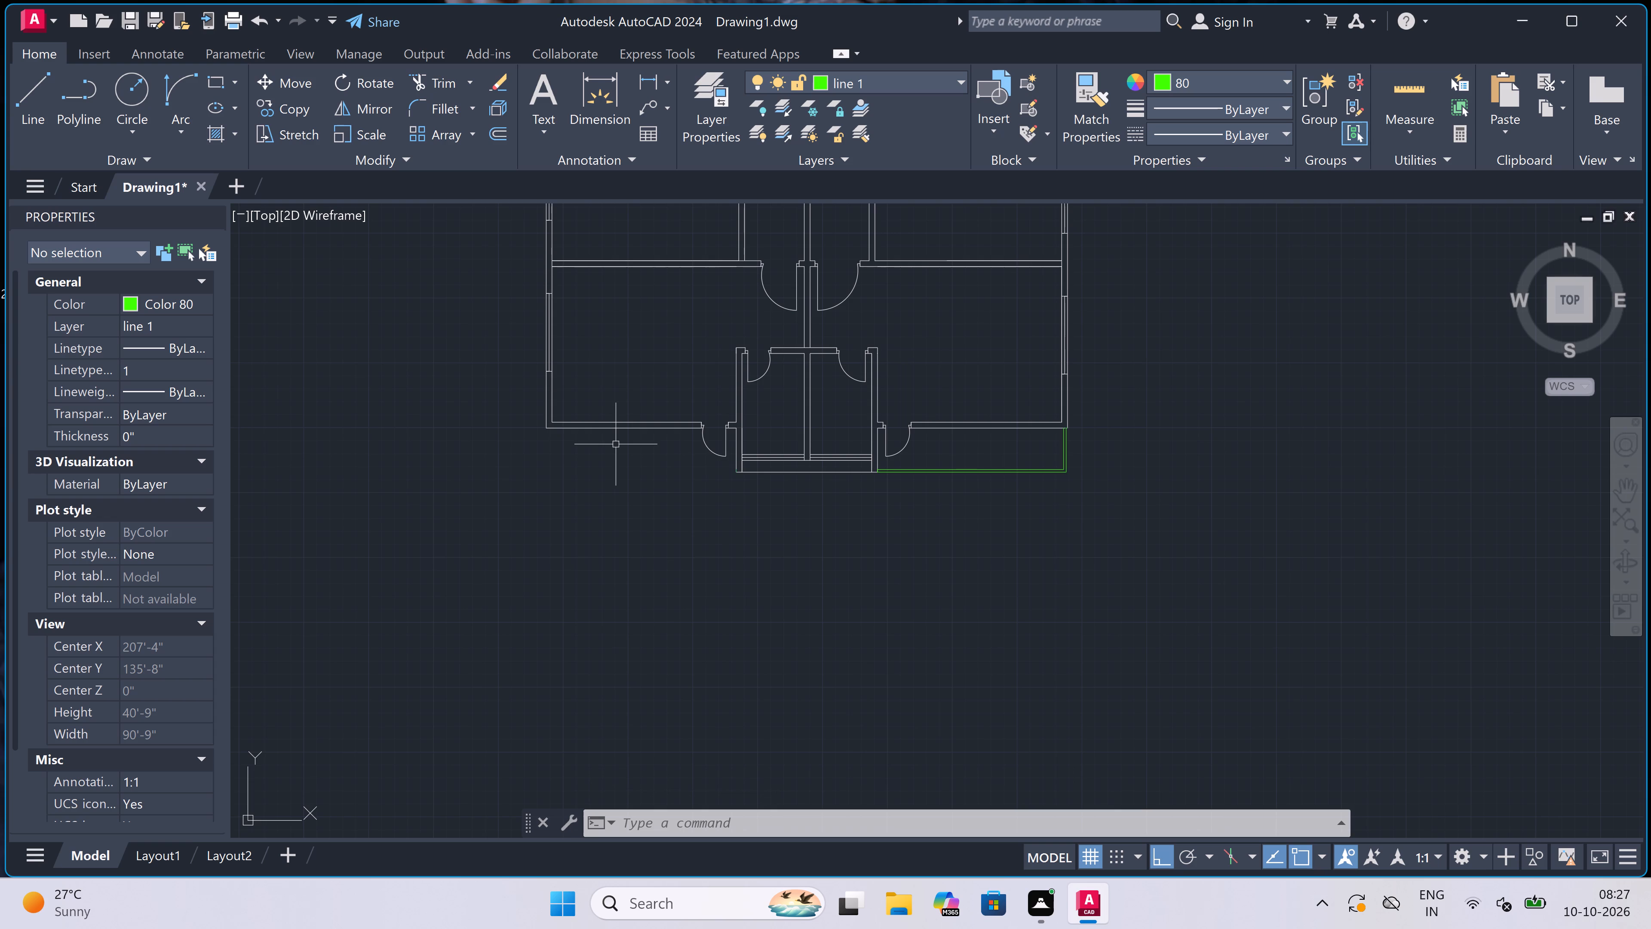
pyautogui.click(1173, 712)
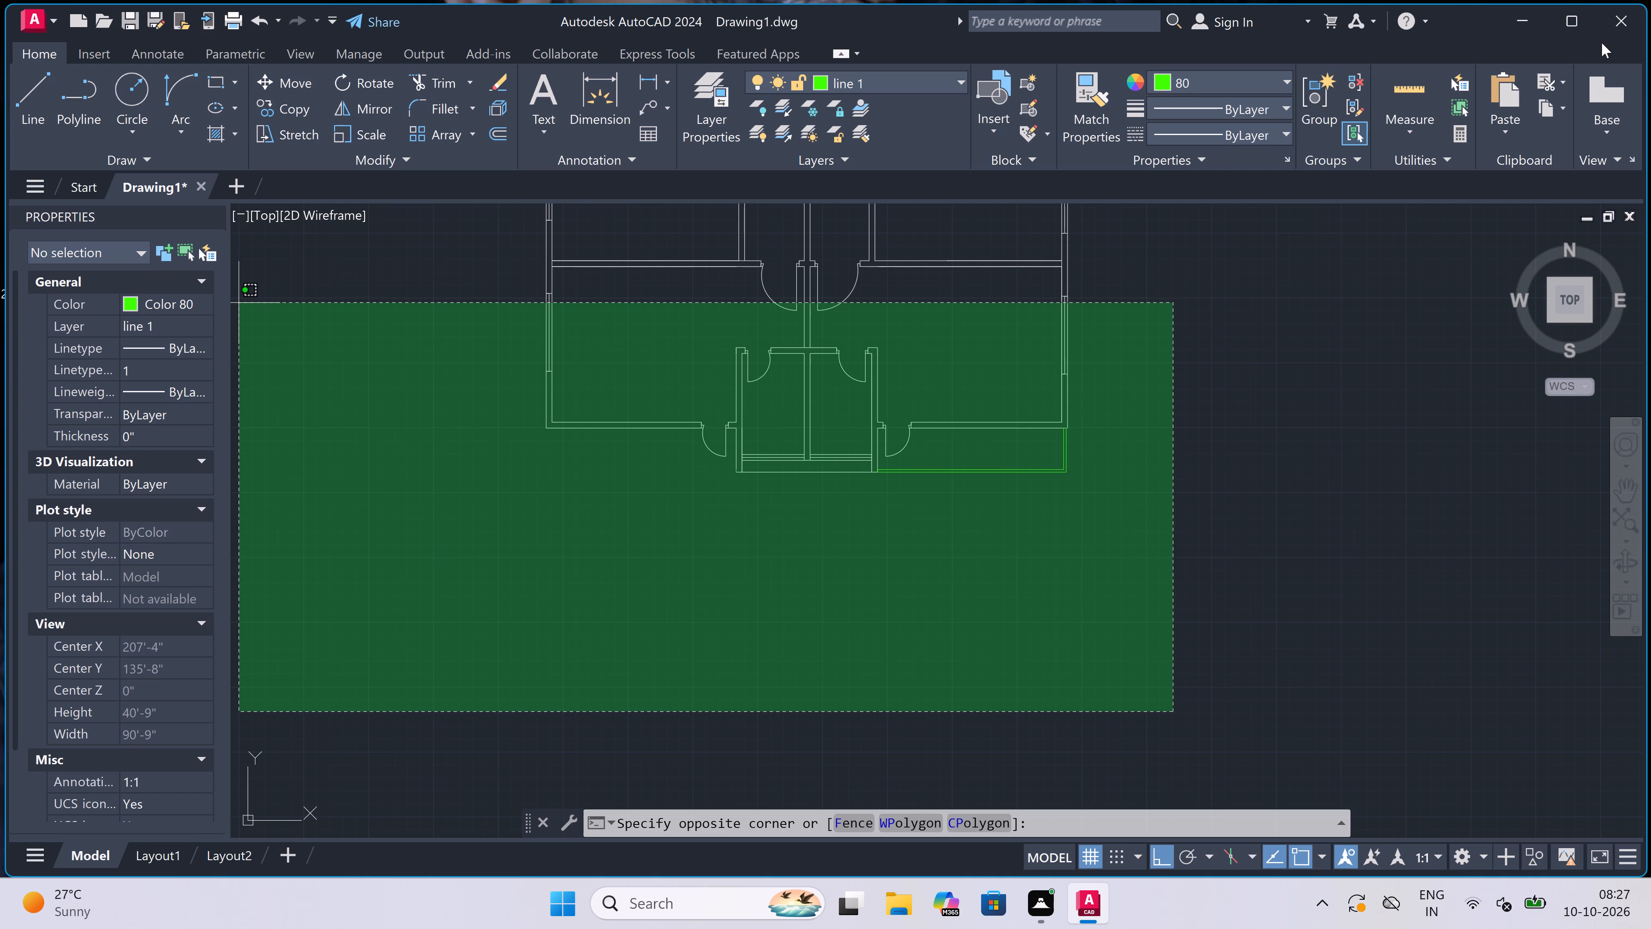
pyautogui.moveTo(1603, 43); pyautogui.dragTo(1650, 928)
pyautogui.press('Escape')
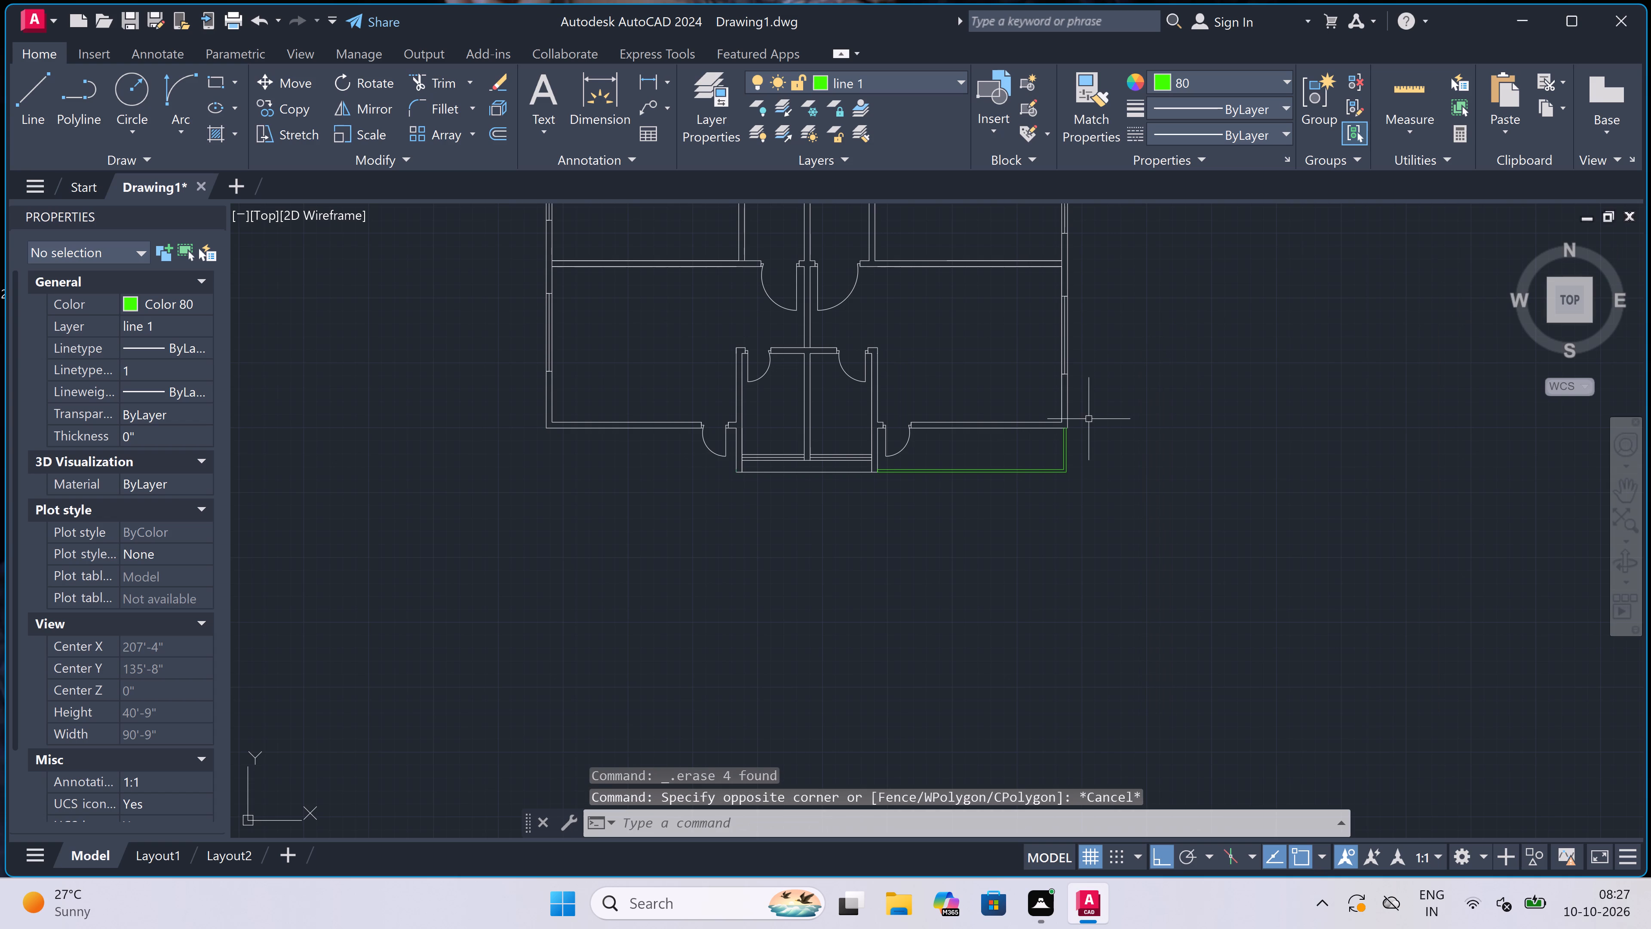
# Draw the outer outline below the lower-left room, from the central block's bottom corner across and up to the room's outside corner.
pyautogui.scroll(2, 494, 380)
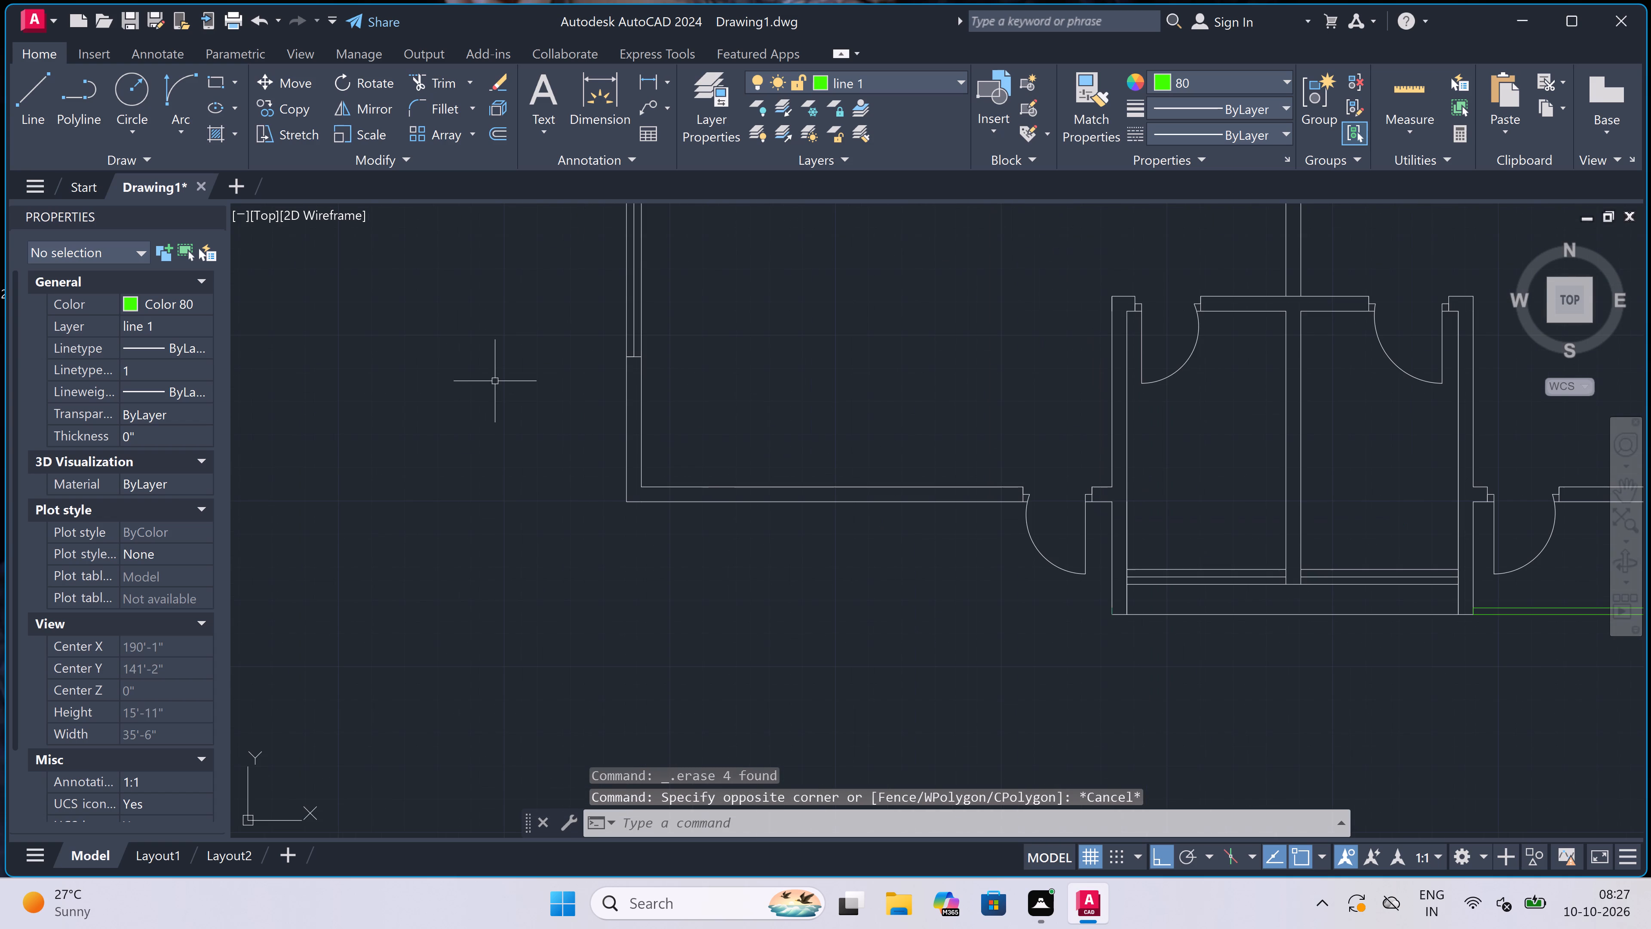
pyautogui.write('l')
pyautogui.press('space')
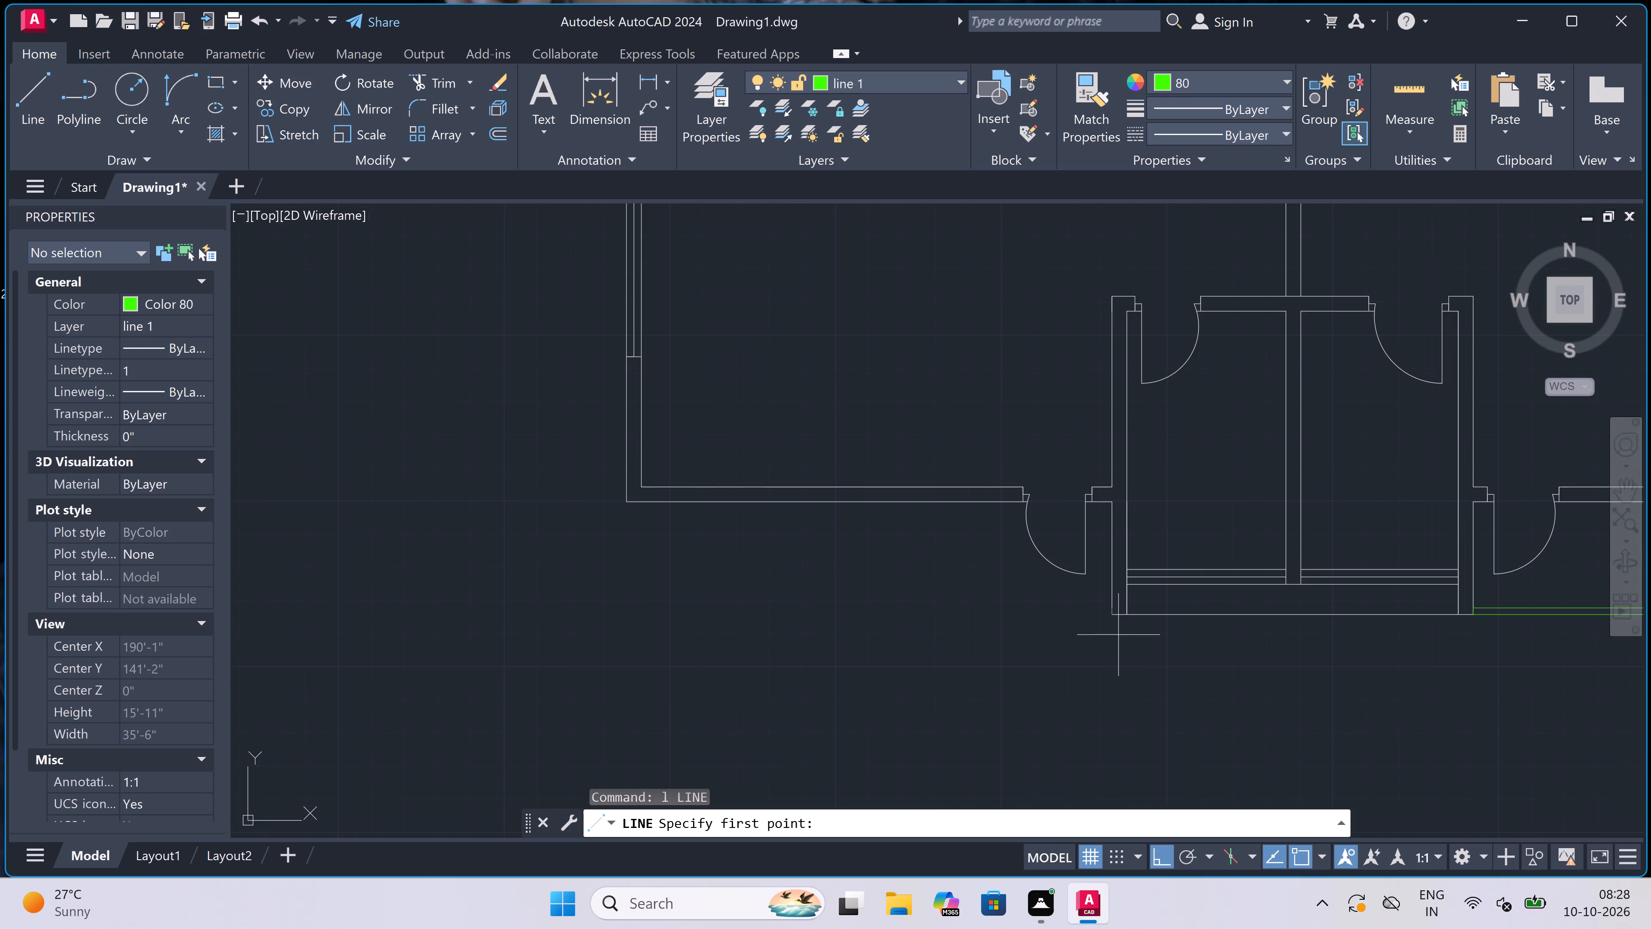
pyautogui.moveTo(1110, 624); pyautogui.dragTo(1108, 628)
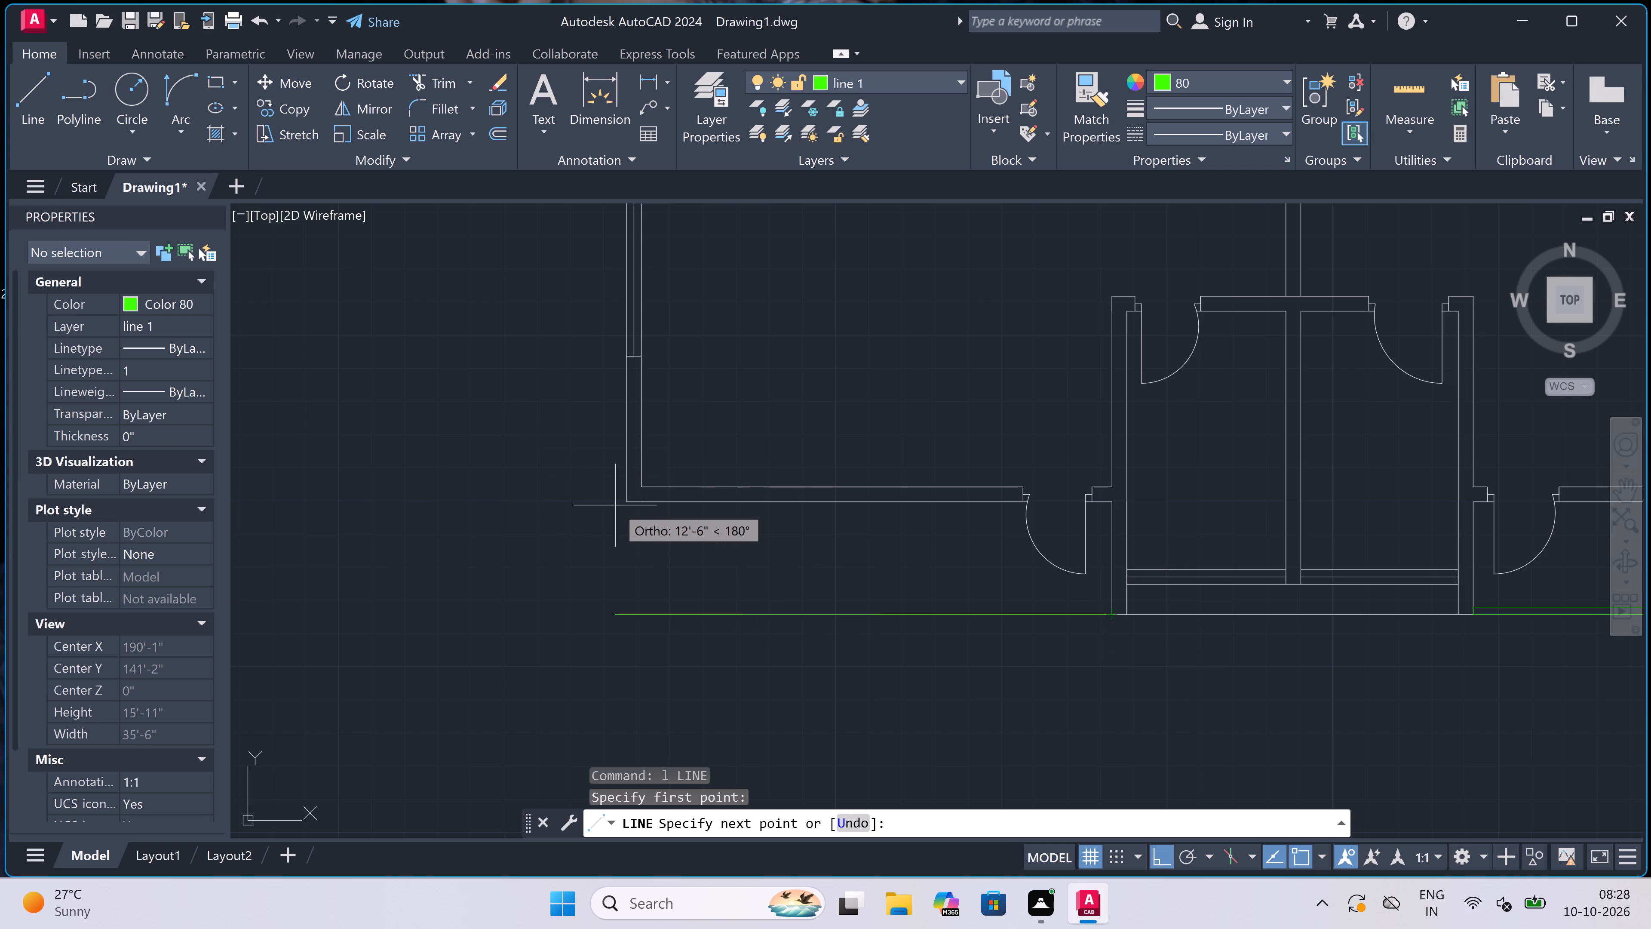
pyautogui.click(632, 613)
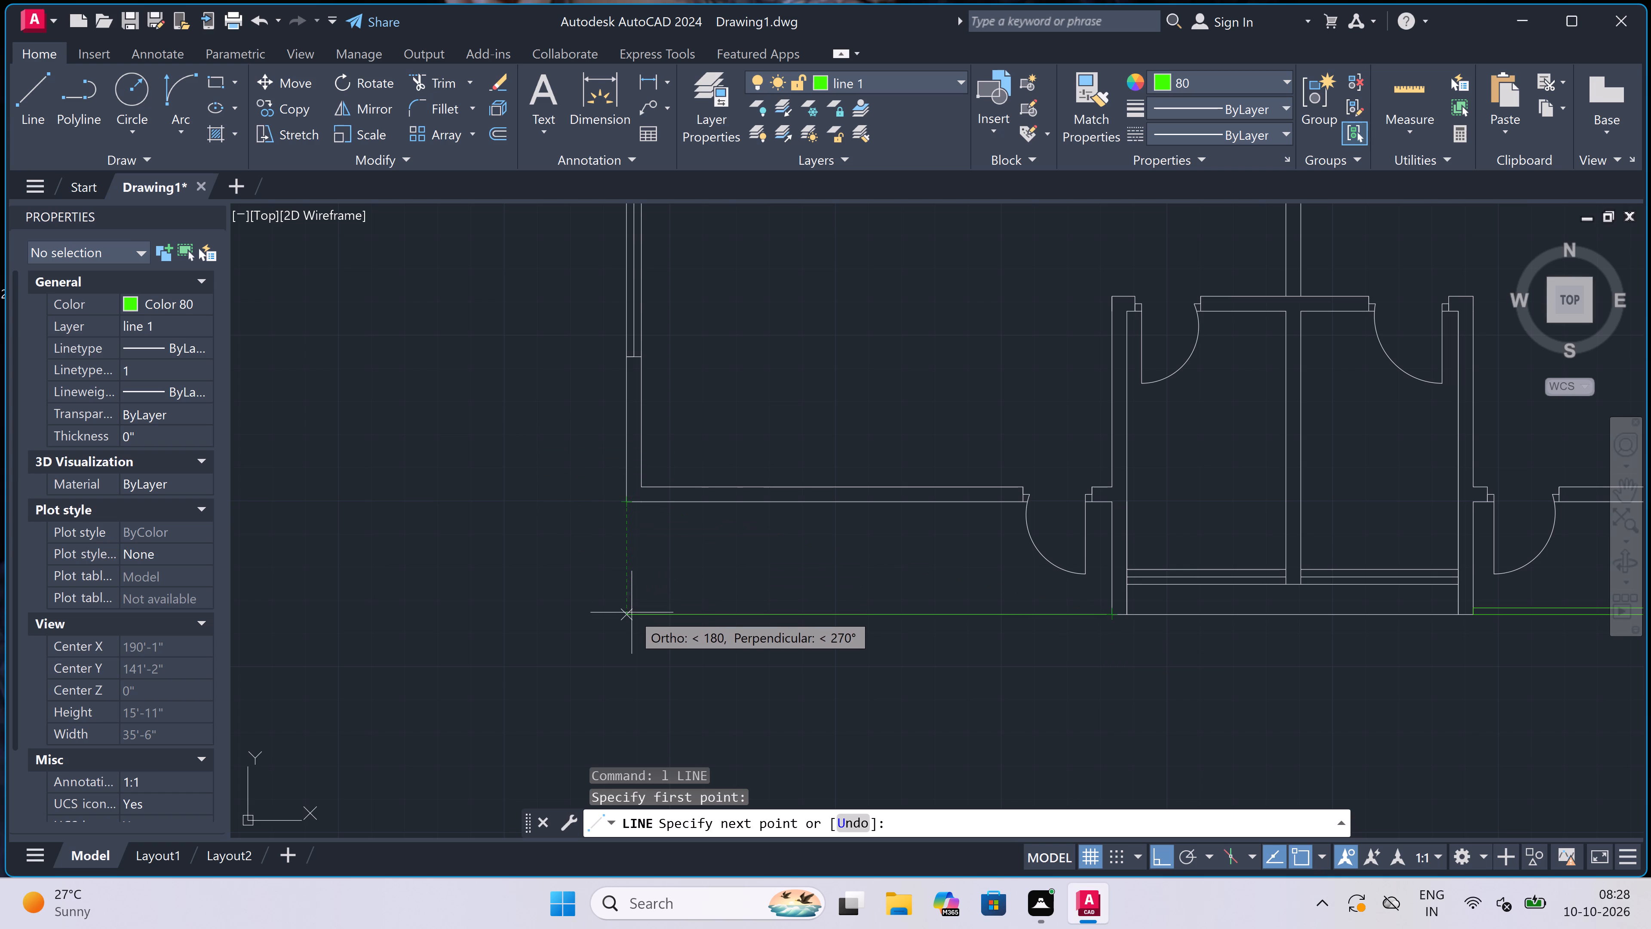
pyautogui.click(630, 507)
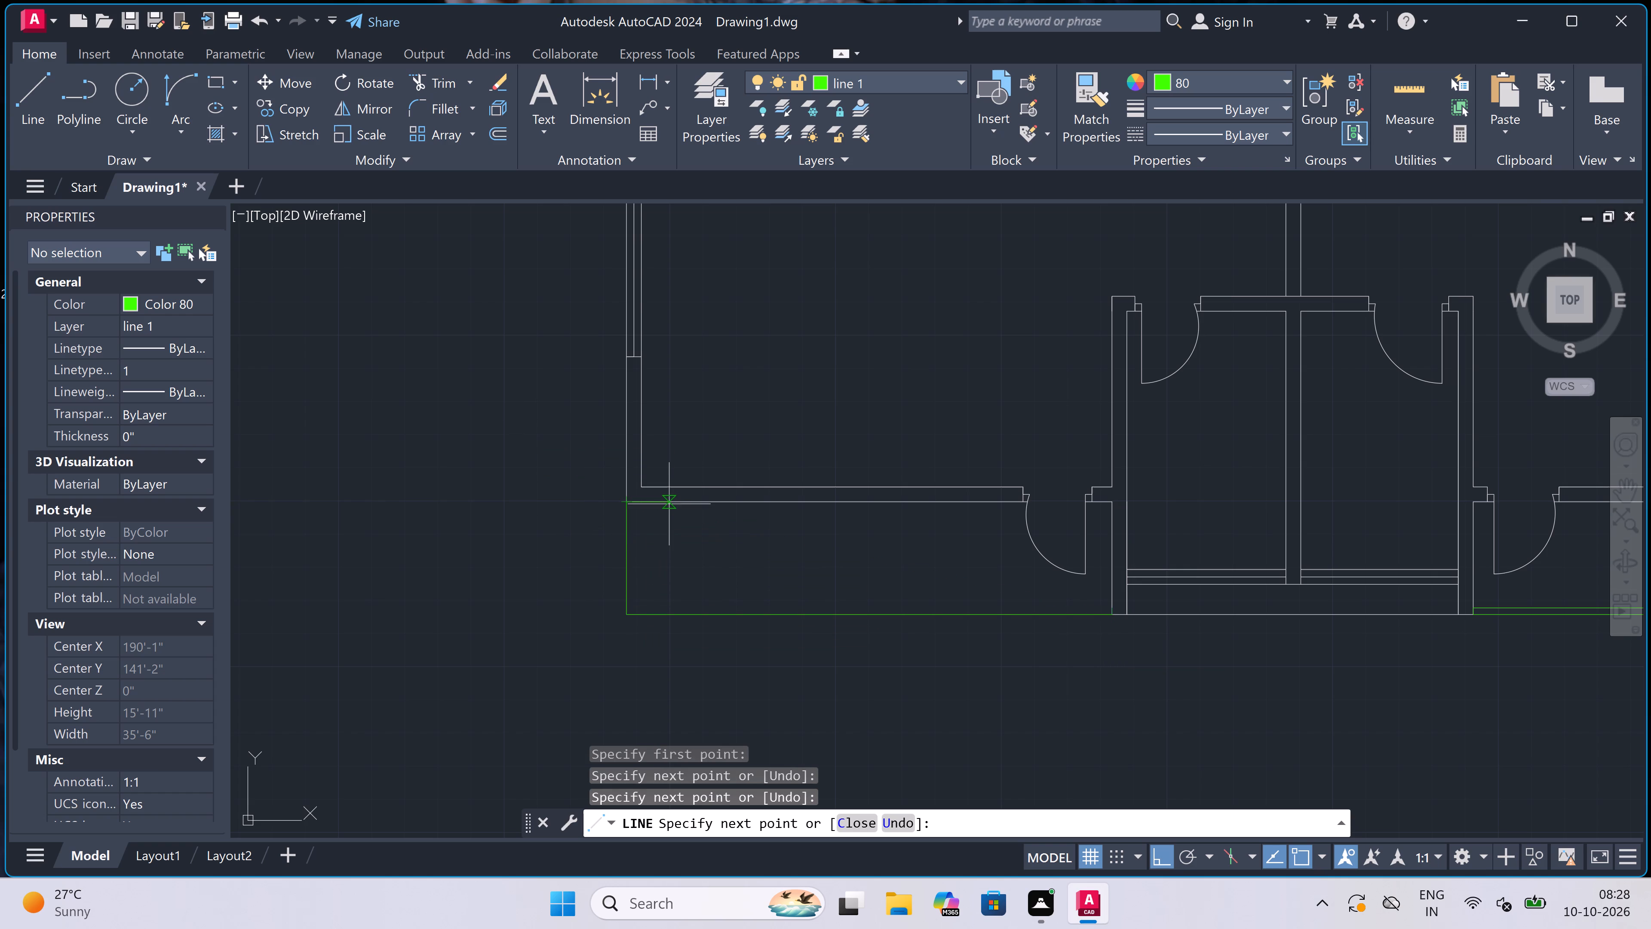
# Continue with a parallel inner outline below the lower-left room, spaced 2" inside the outer line, across to the central block's wall.
pyautogui.press('2')
pyautogui.hotkey('shift', '"')
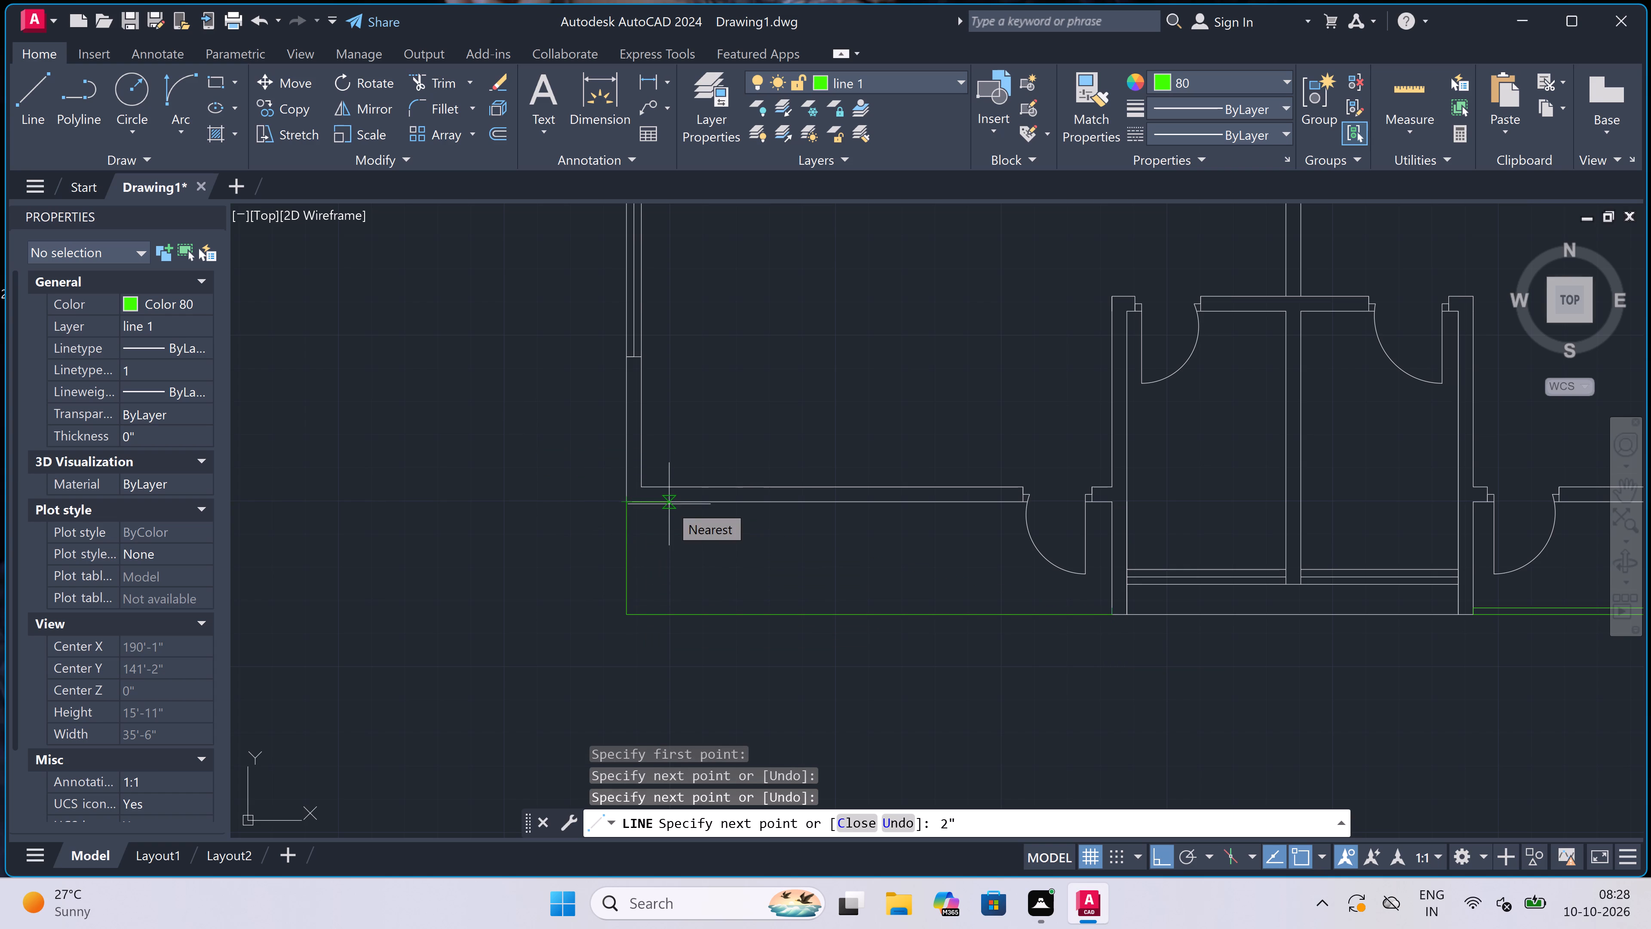
pyautogui.press('space')
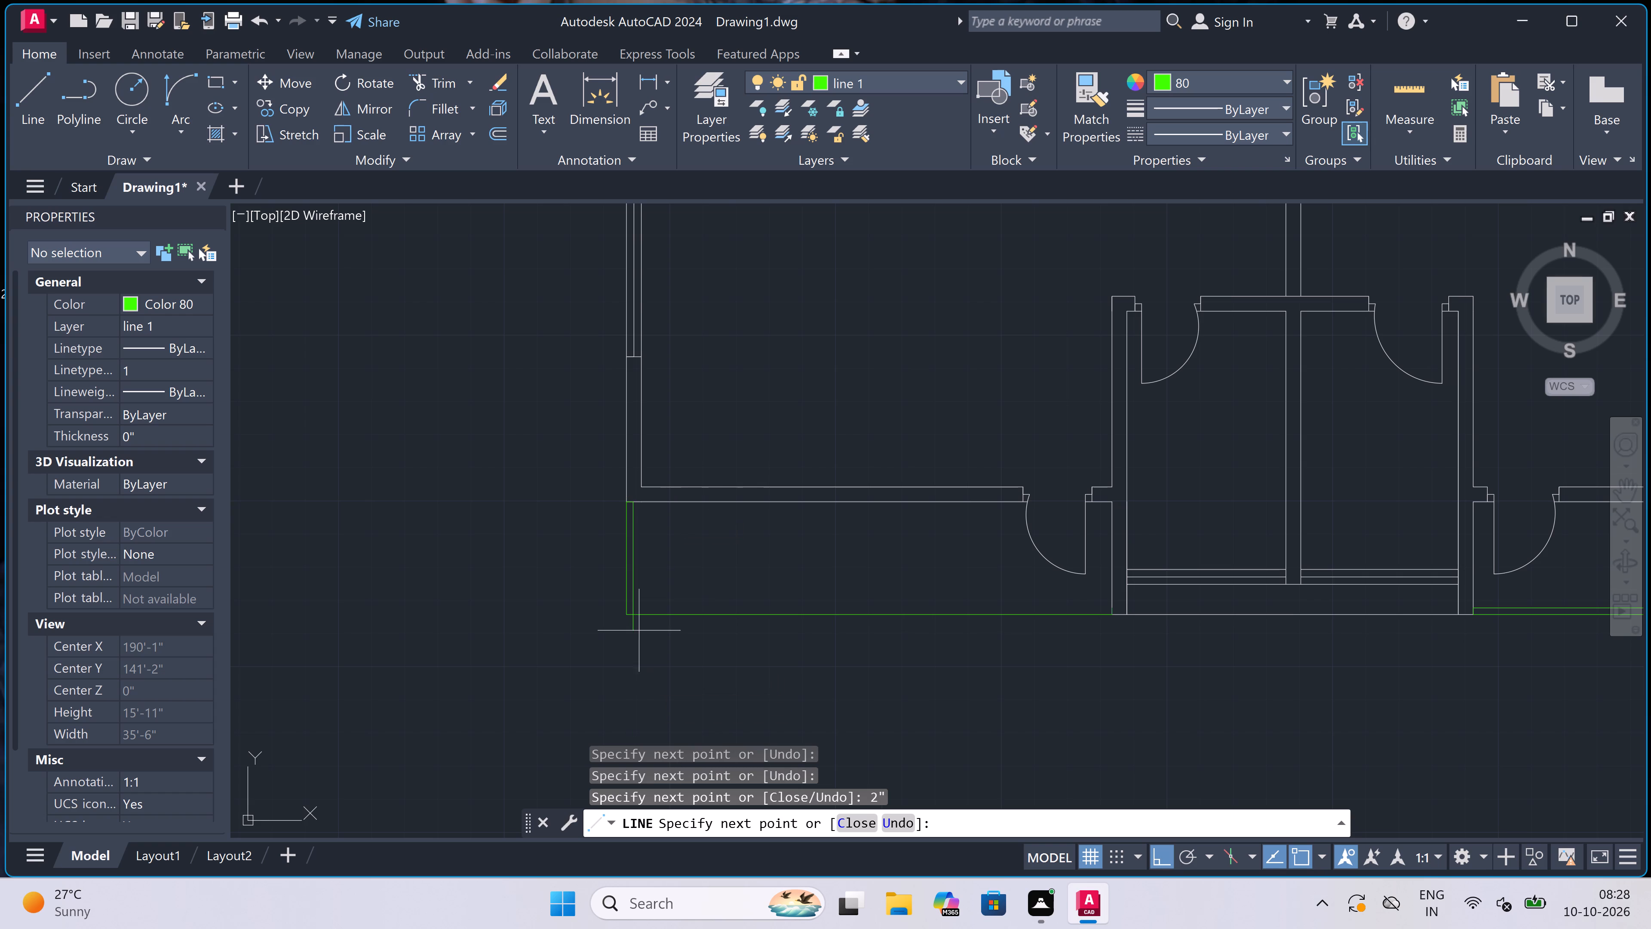
pyautogui.scroll(3, 630, 598)
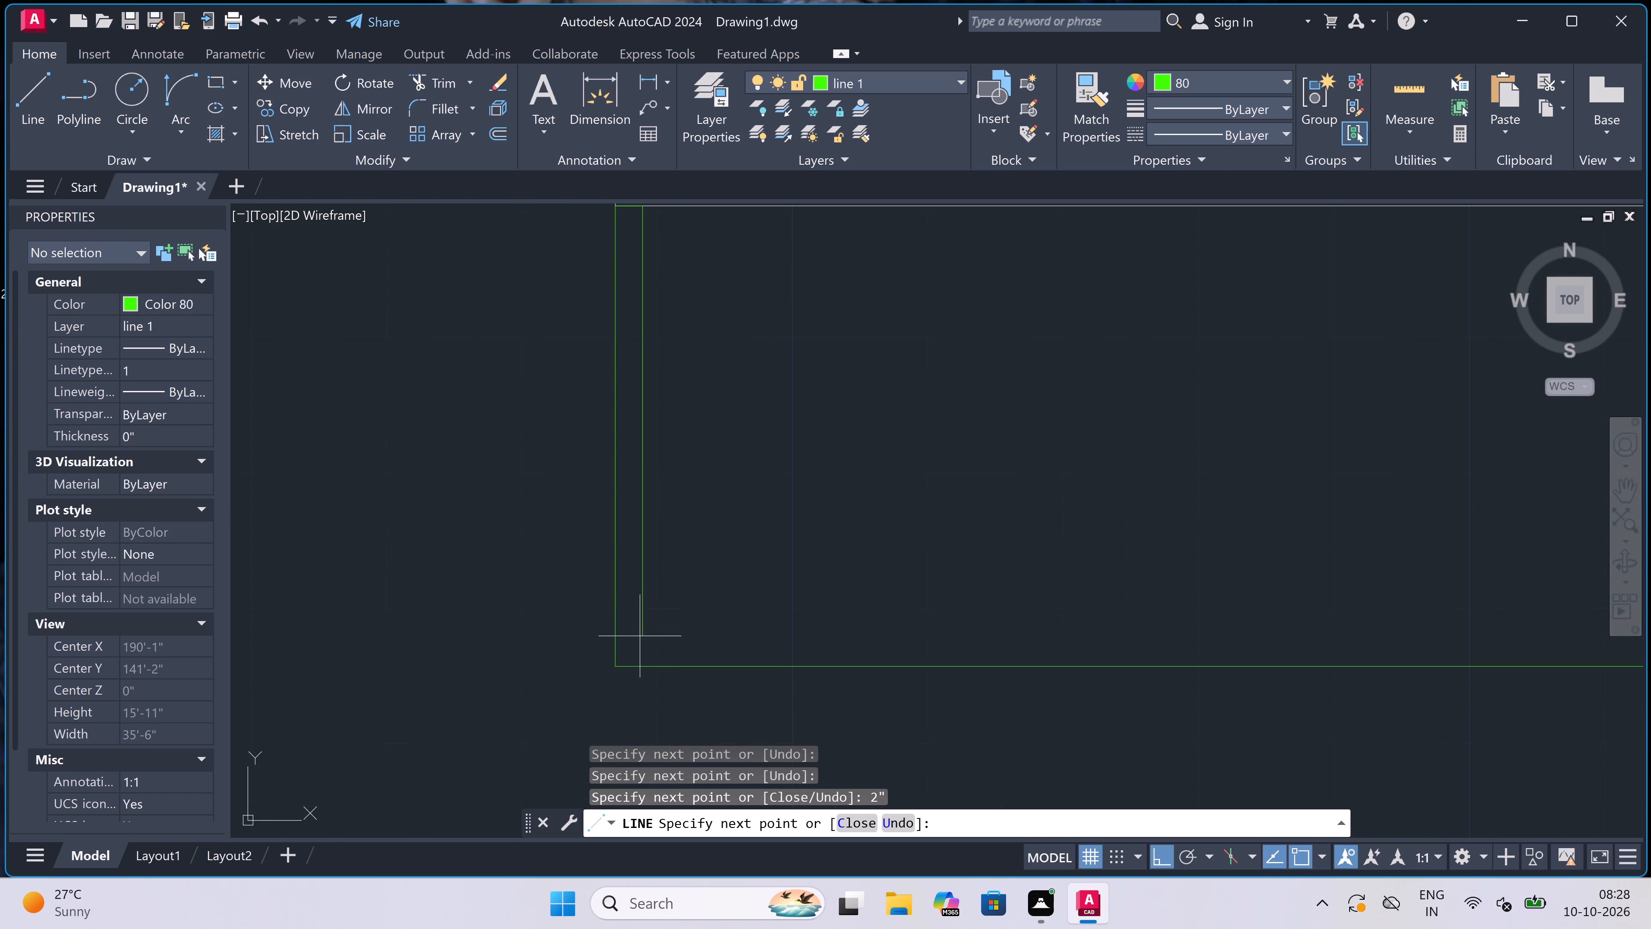
pyautogui.click(637, 666)
pyautogui.press('2')
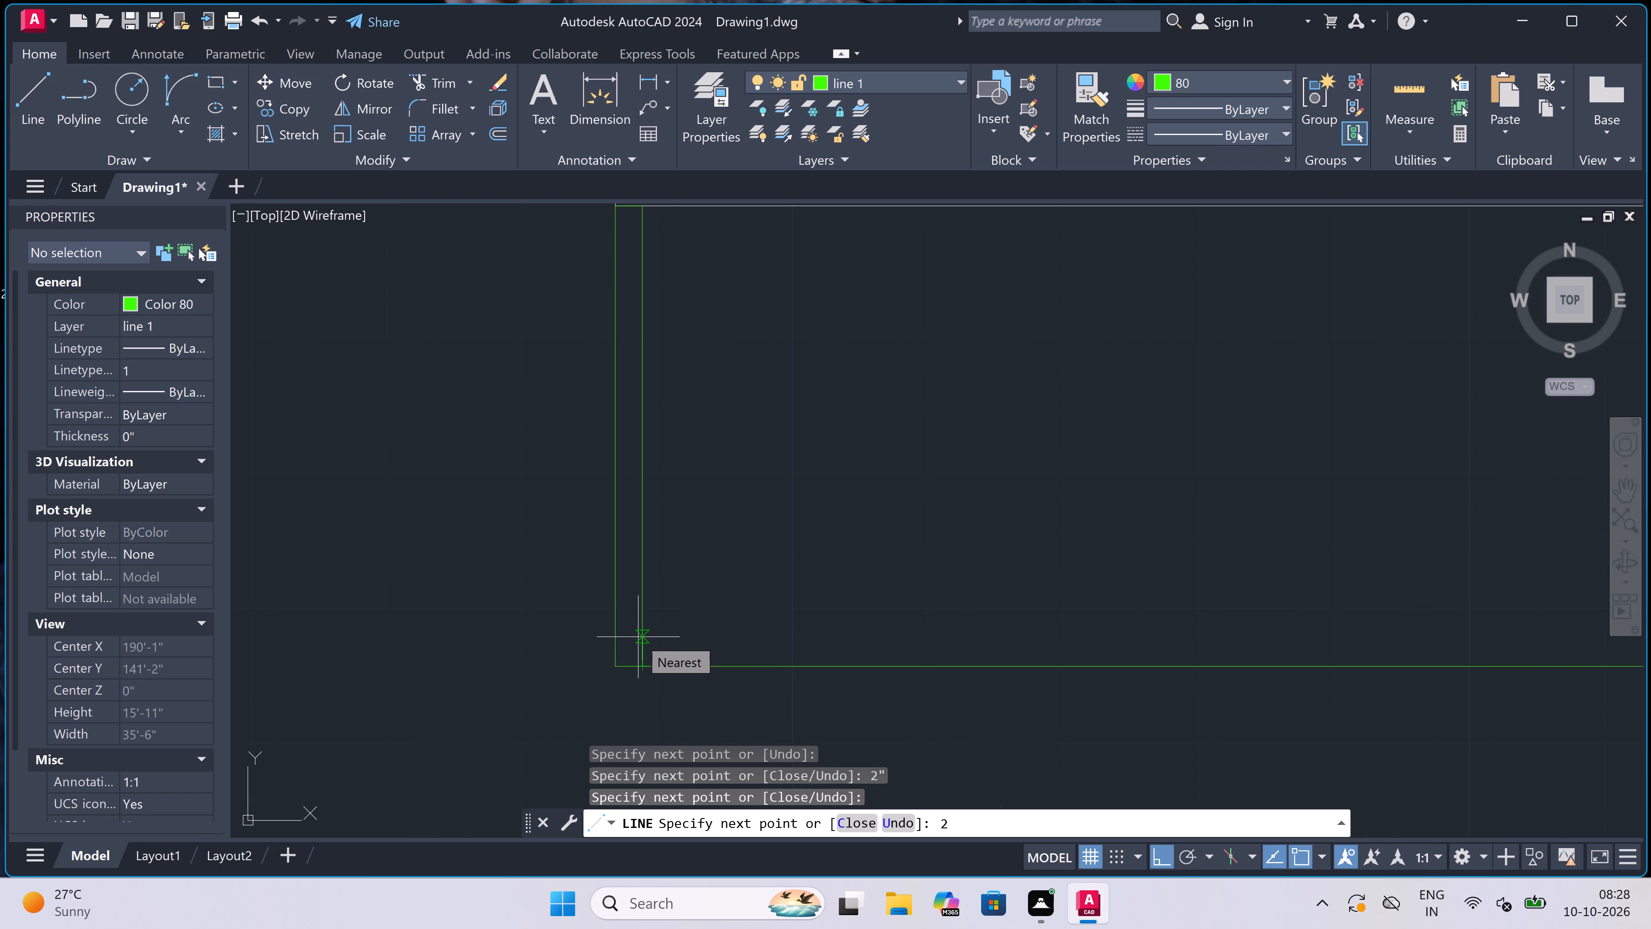
pyautogui.write('"')
pyautogui.press('space')
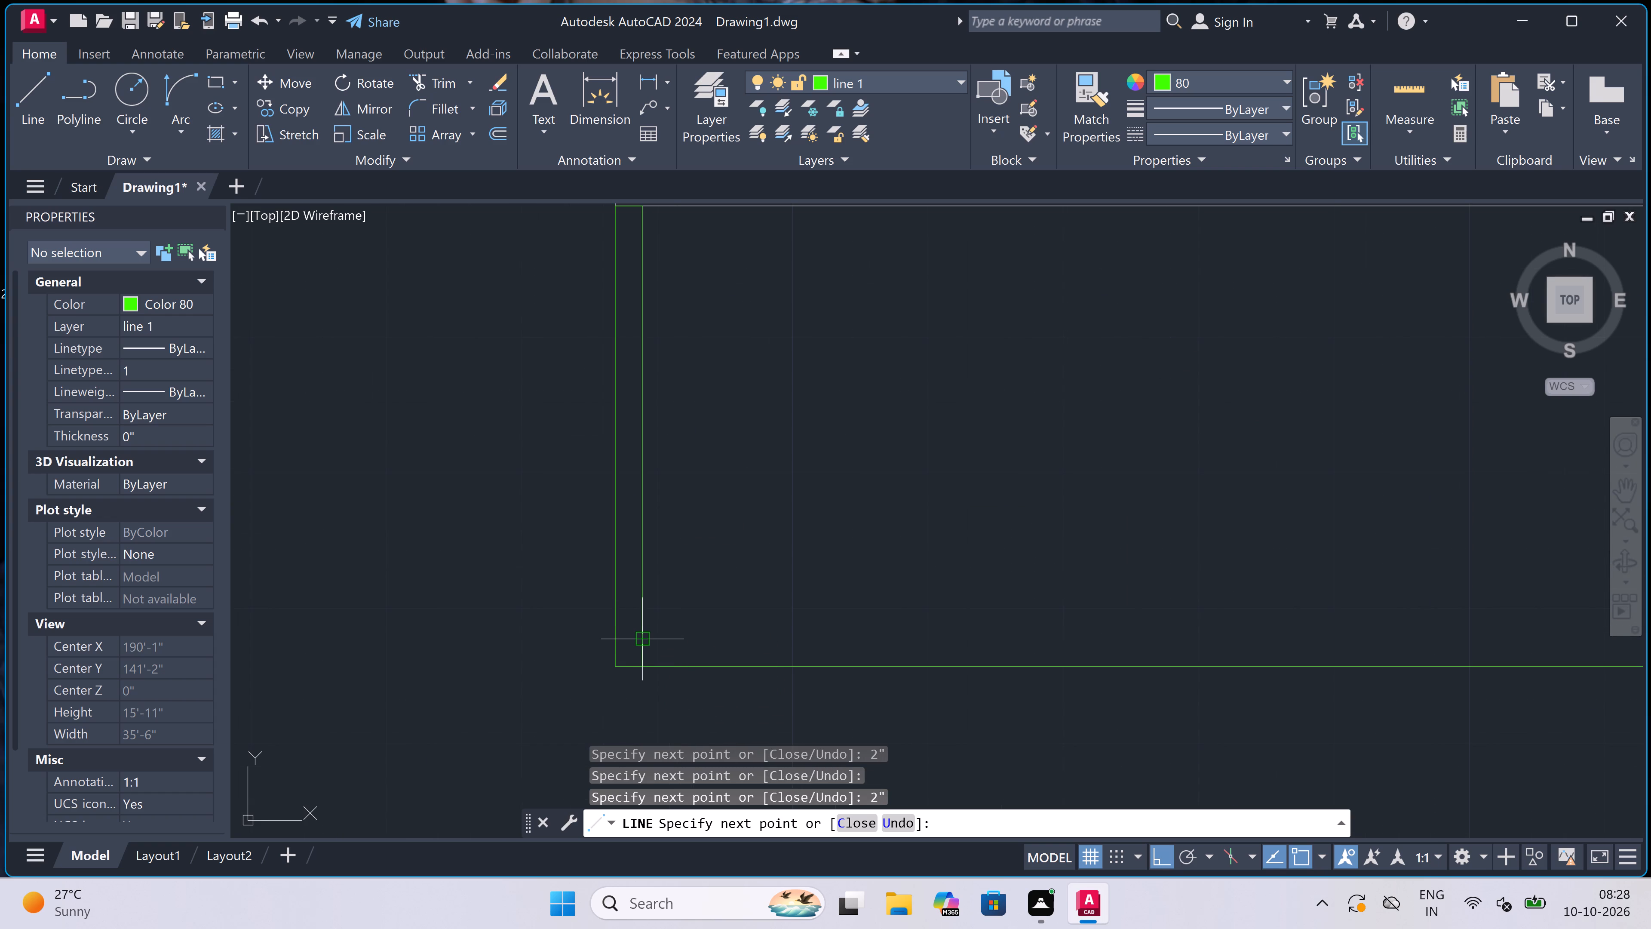
pyautogui.scroll(-2, 637, 634)
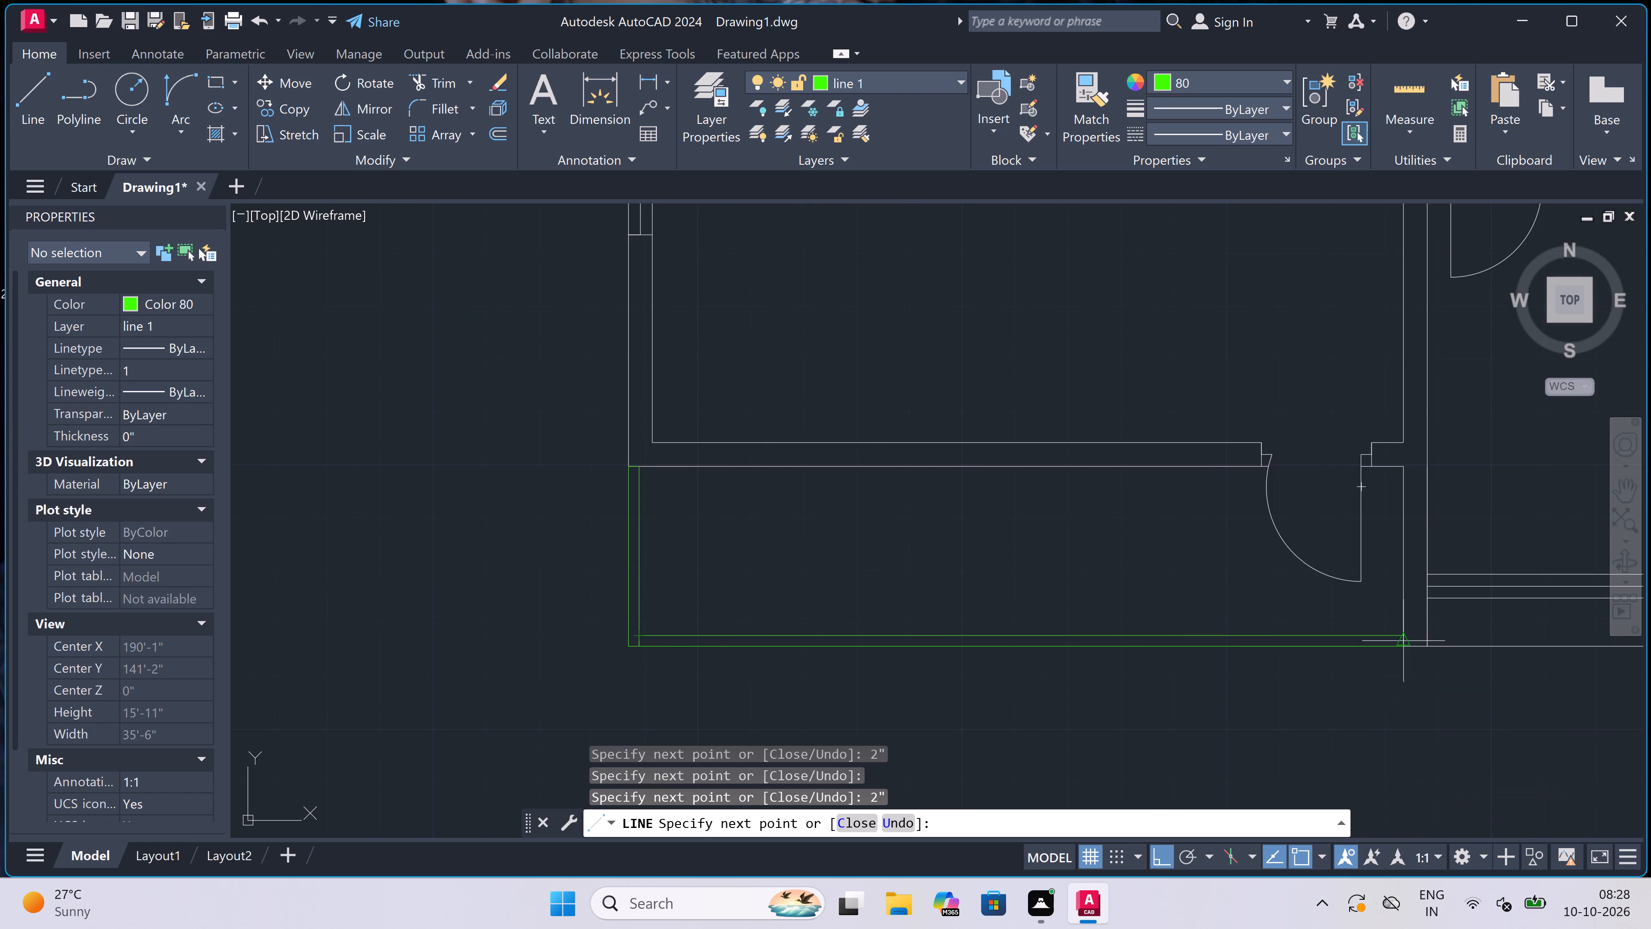
pyautogui.scroll(2, 1412, 631)
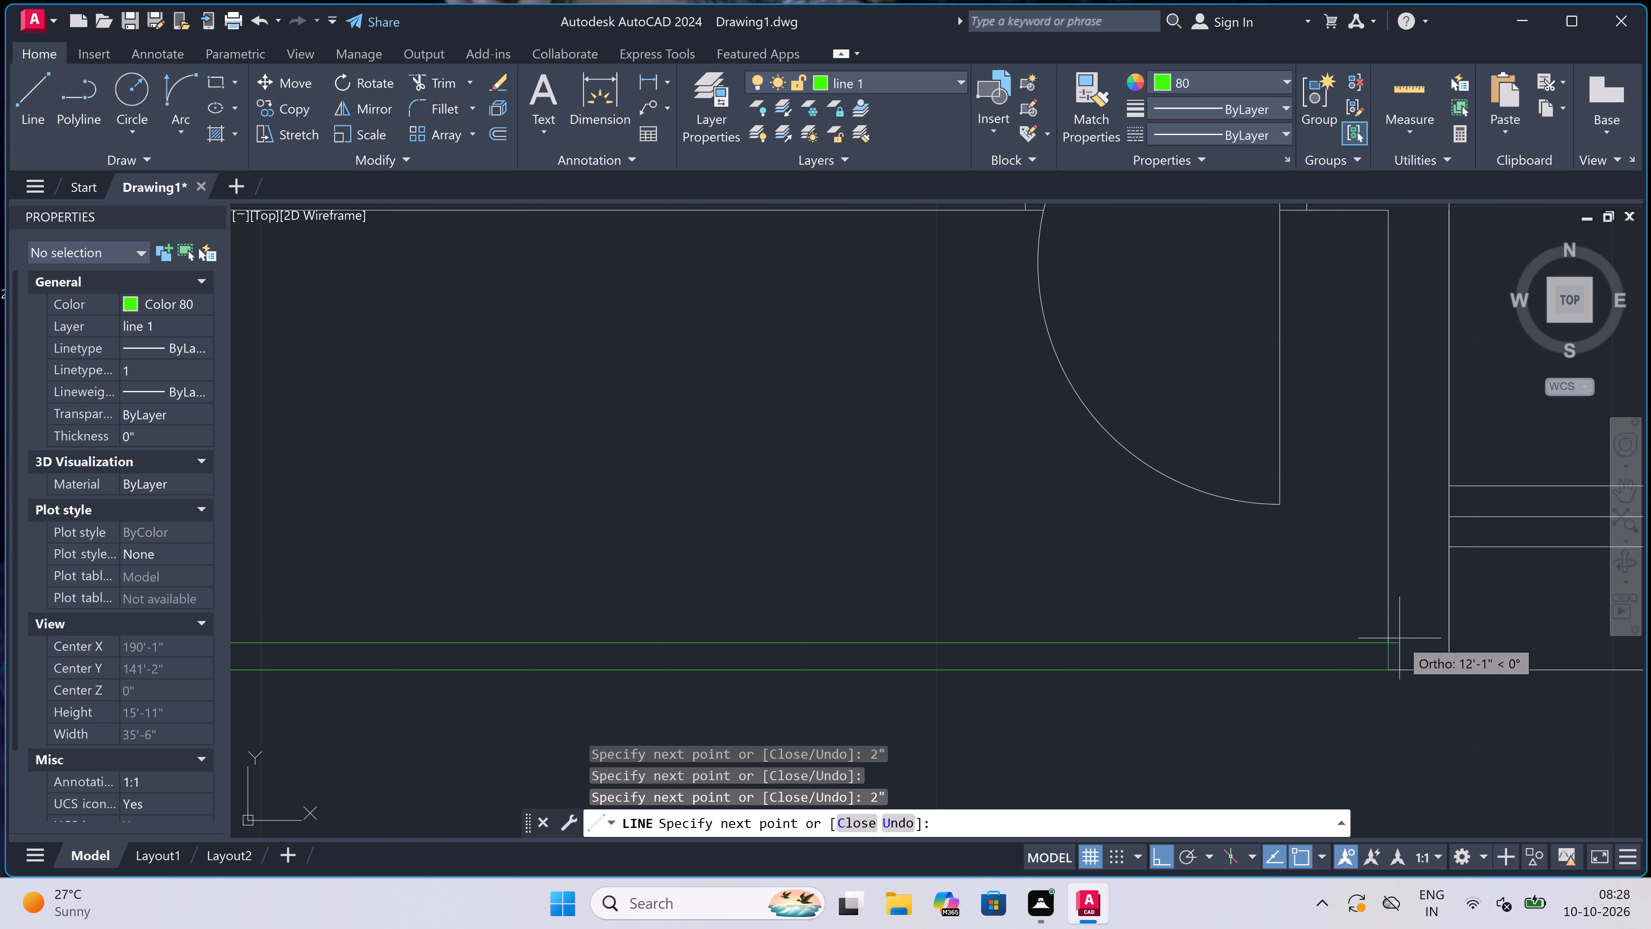
pyautogui.click(1393, 640)
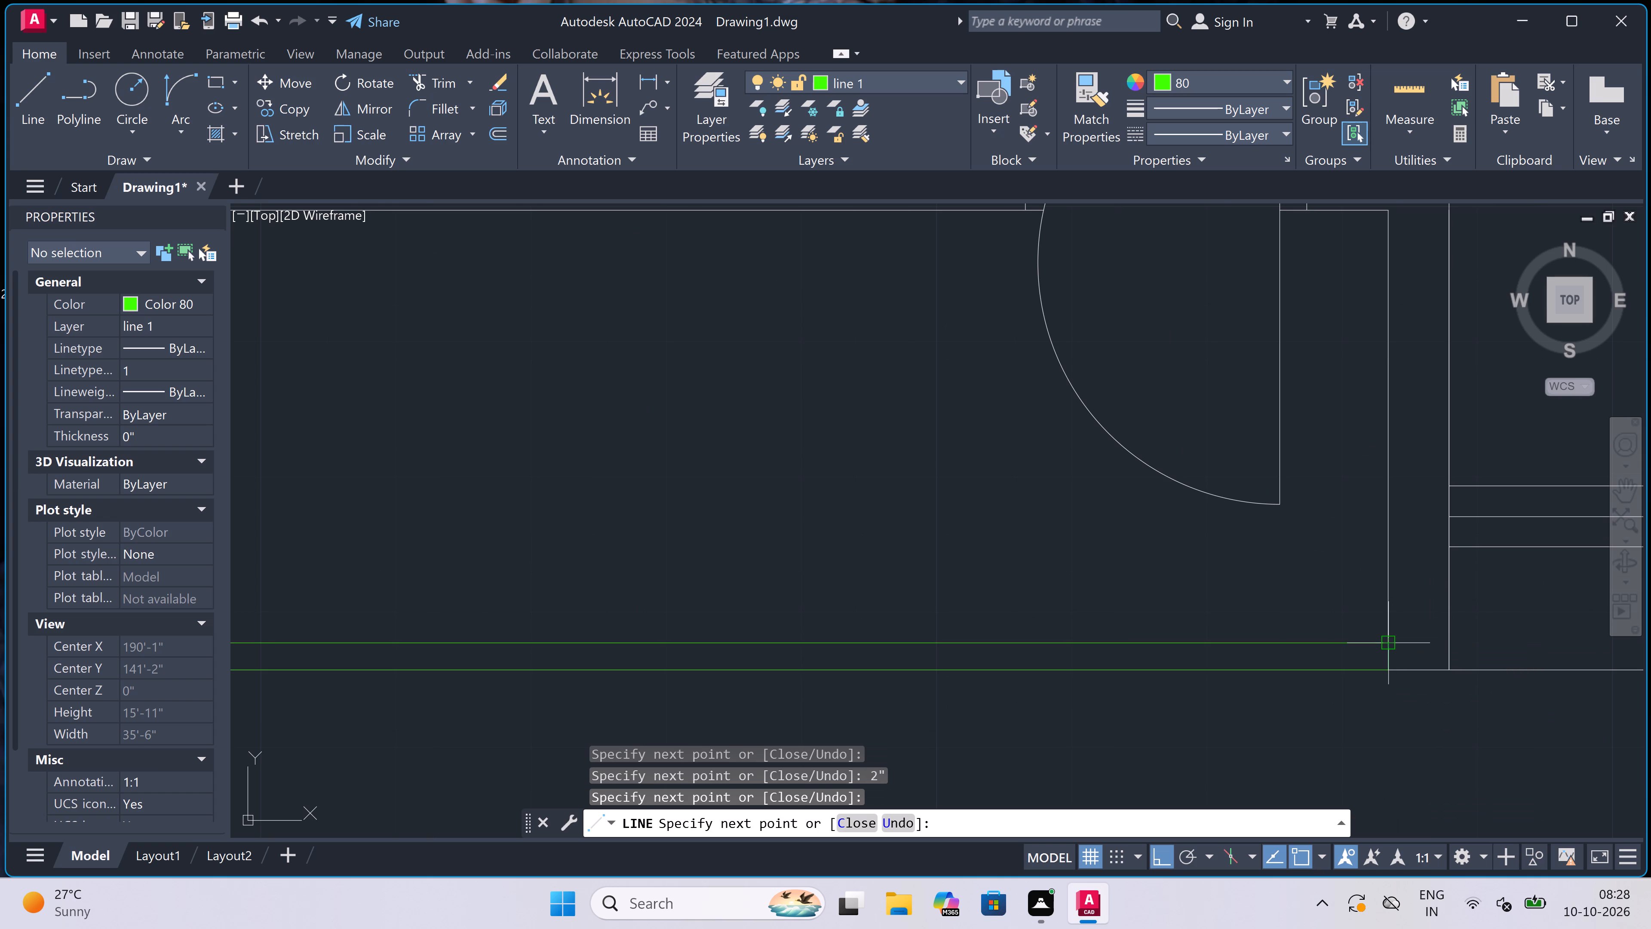
pyautogui.press('Escape')
# Make layer 0 the current layer.
pyautogui.scroll(-4, 1079, 594)
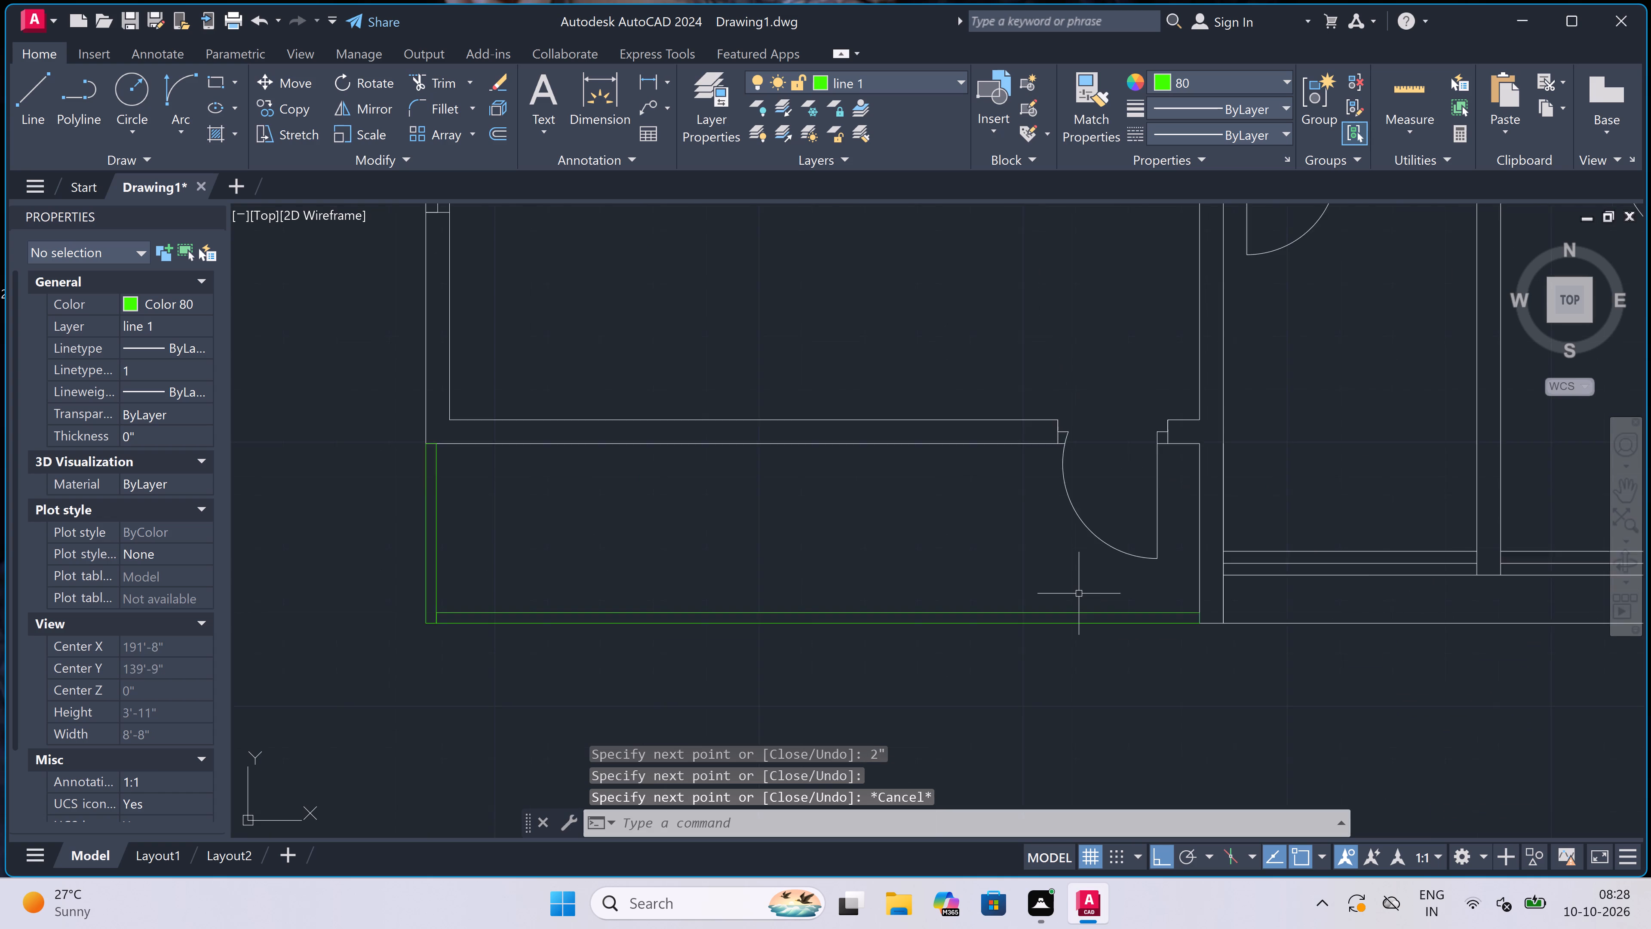
pyautogui.scroll(-2, 1070, 601)
pyautogui.scroll(-1, 887, 552)
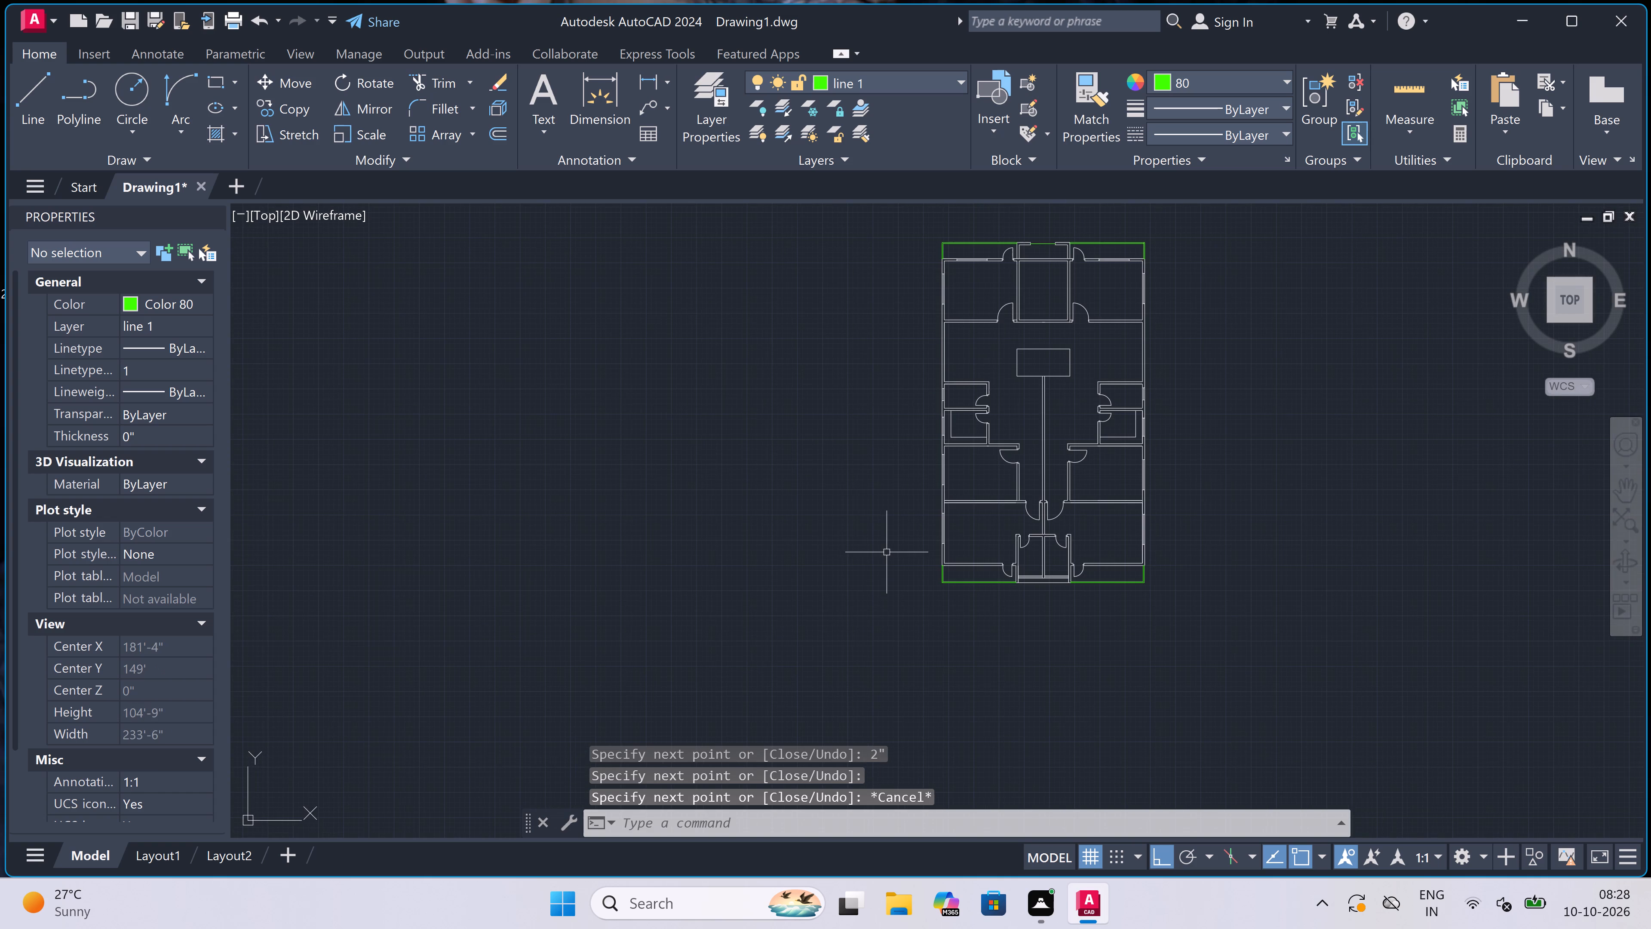
pyautogui.scroll(-2, 887, 552)
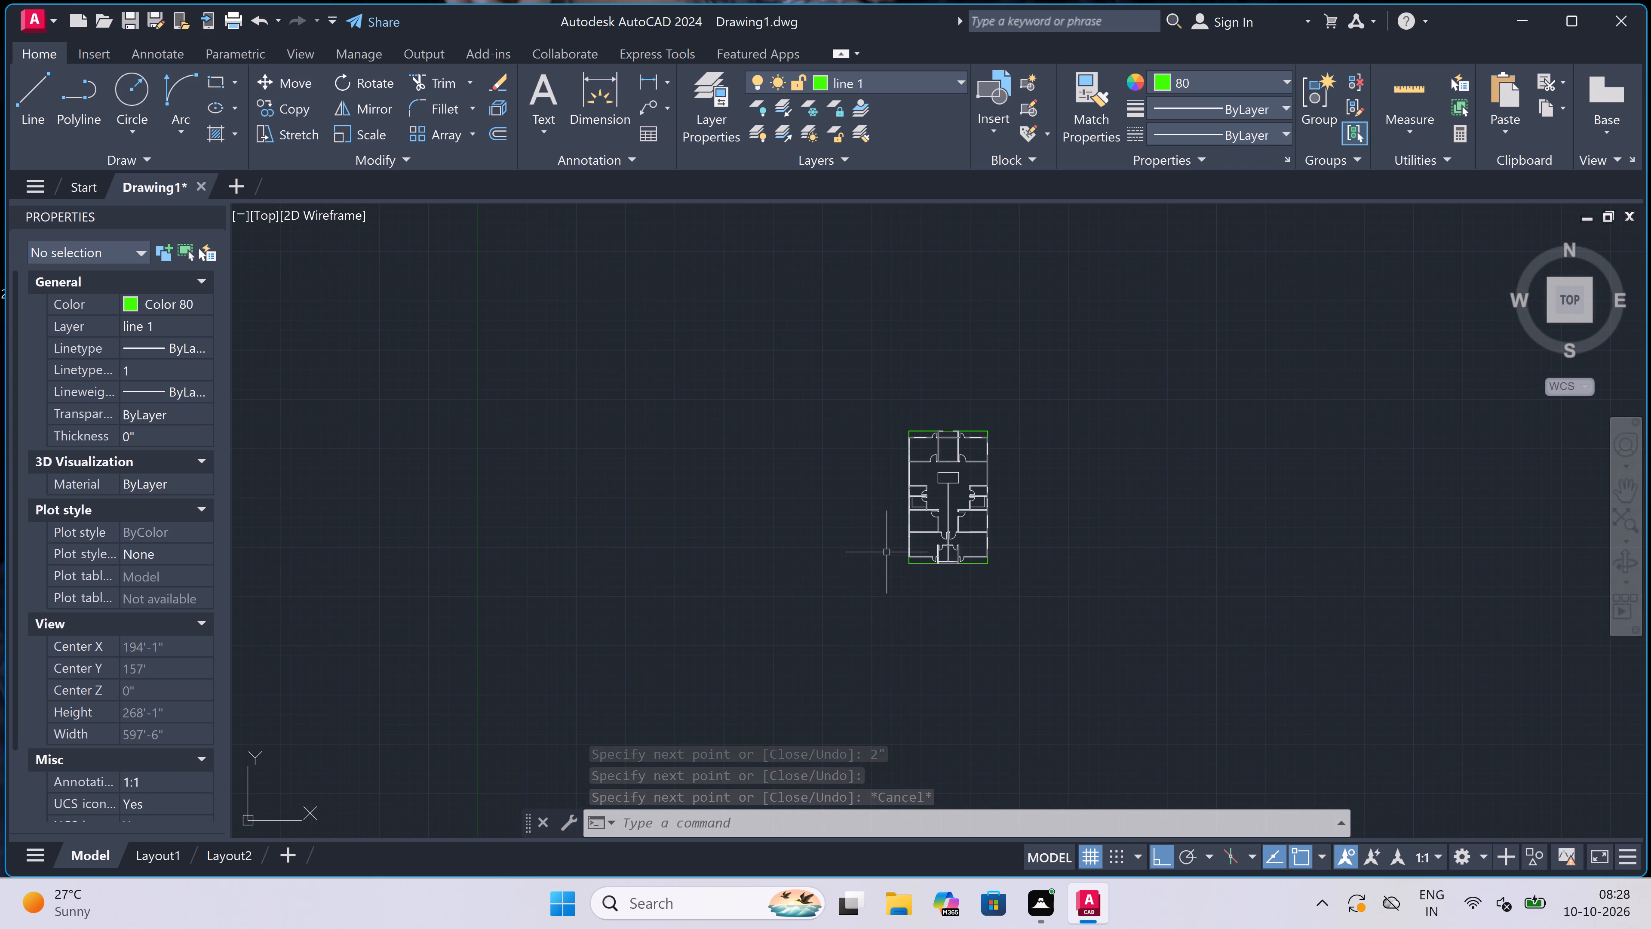
pyautogui.scroll(3, 1044, 440)
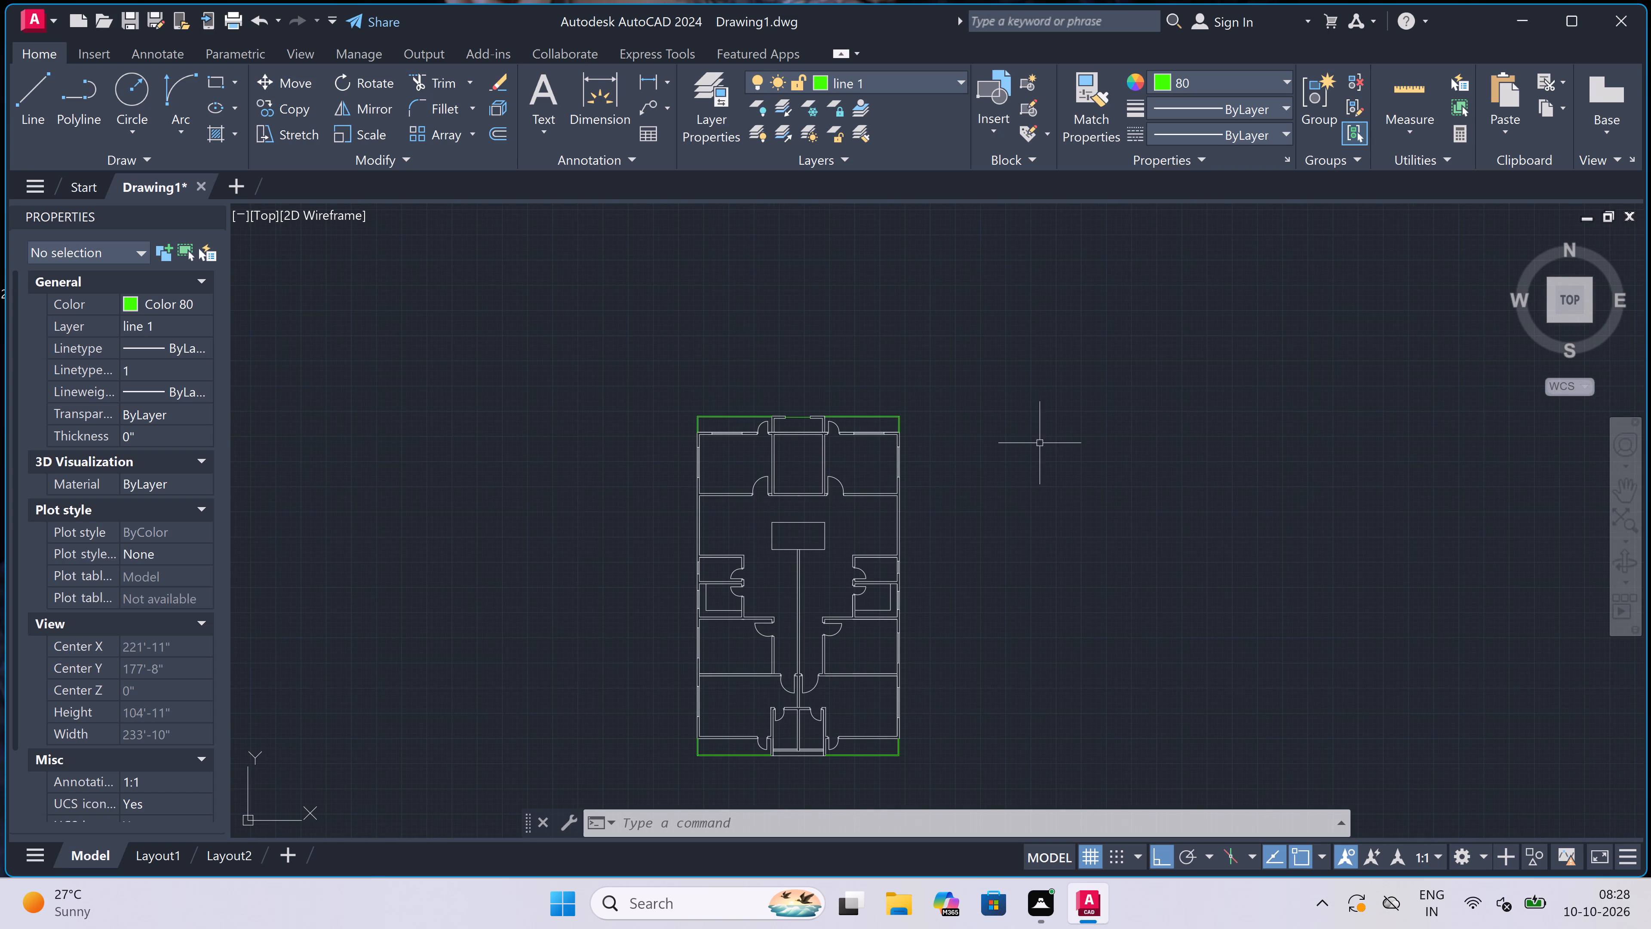
pyautogui.scroll(3, 852, 462)
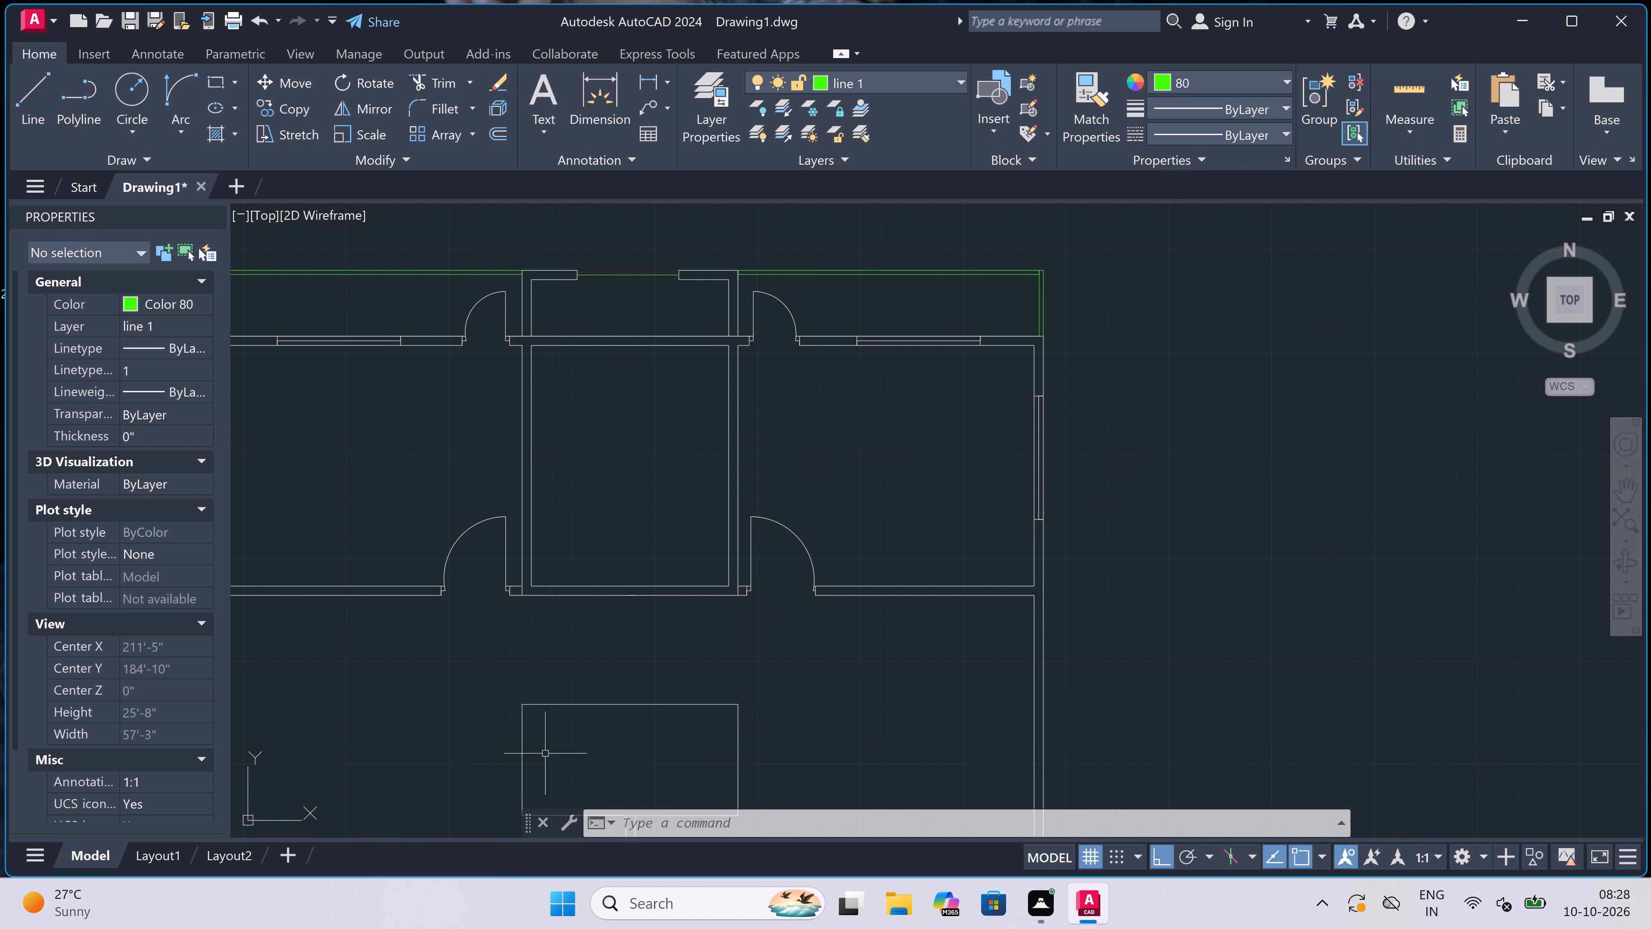
pyautogui.press('Escape')
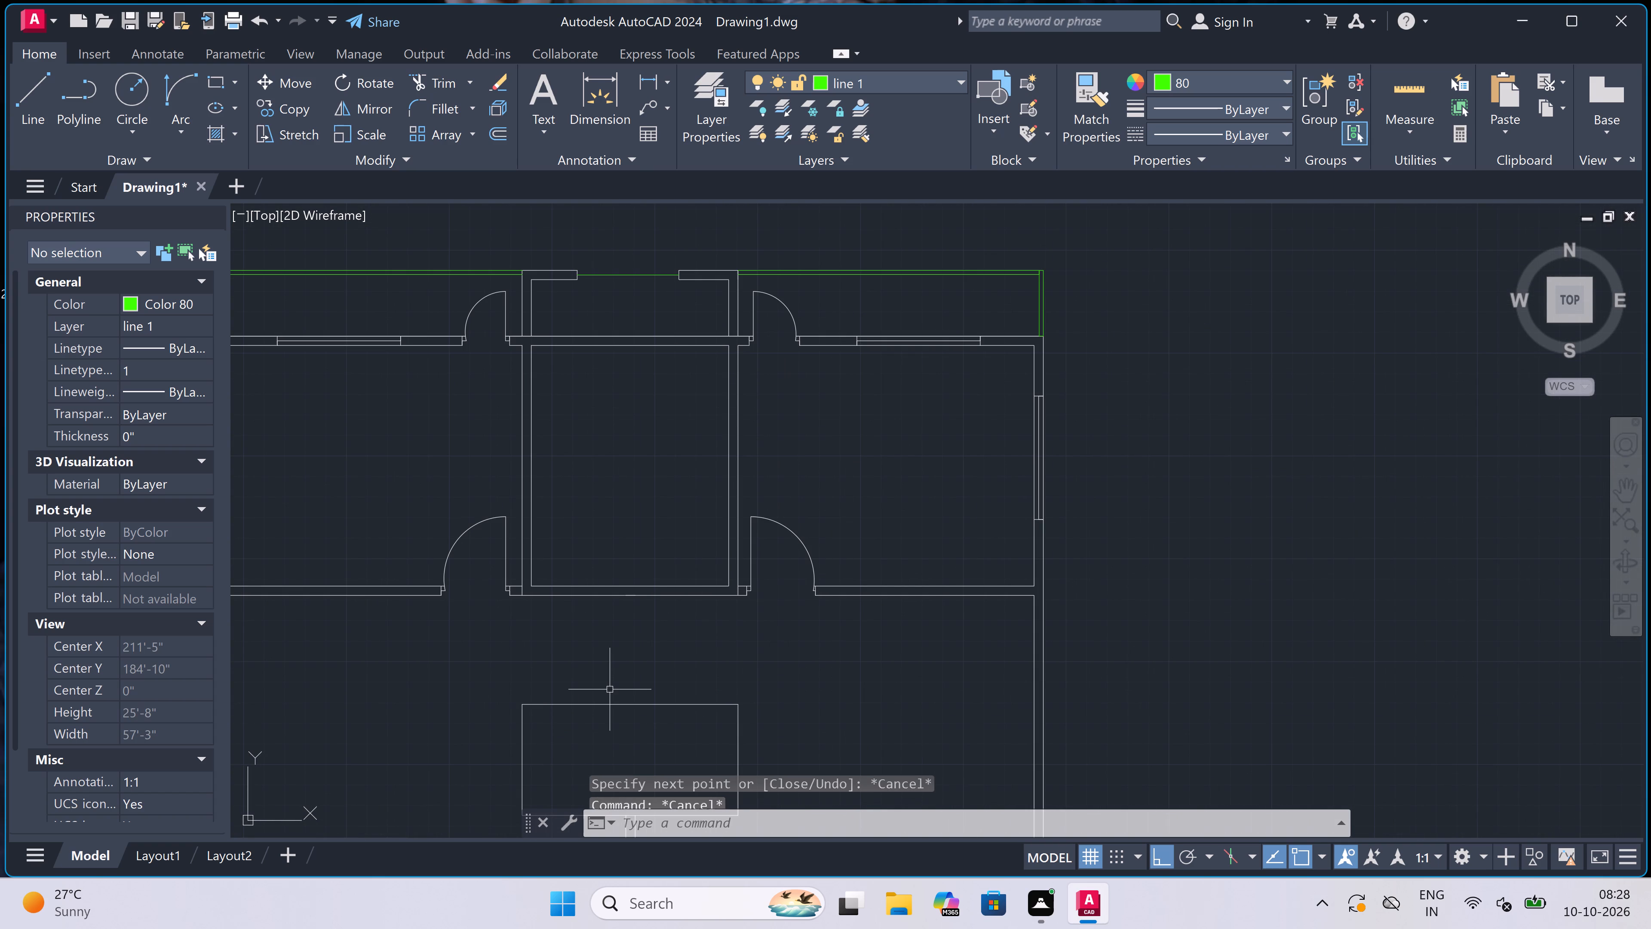
pyautogui.click(908, 73)
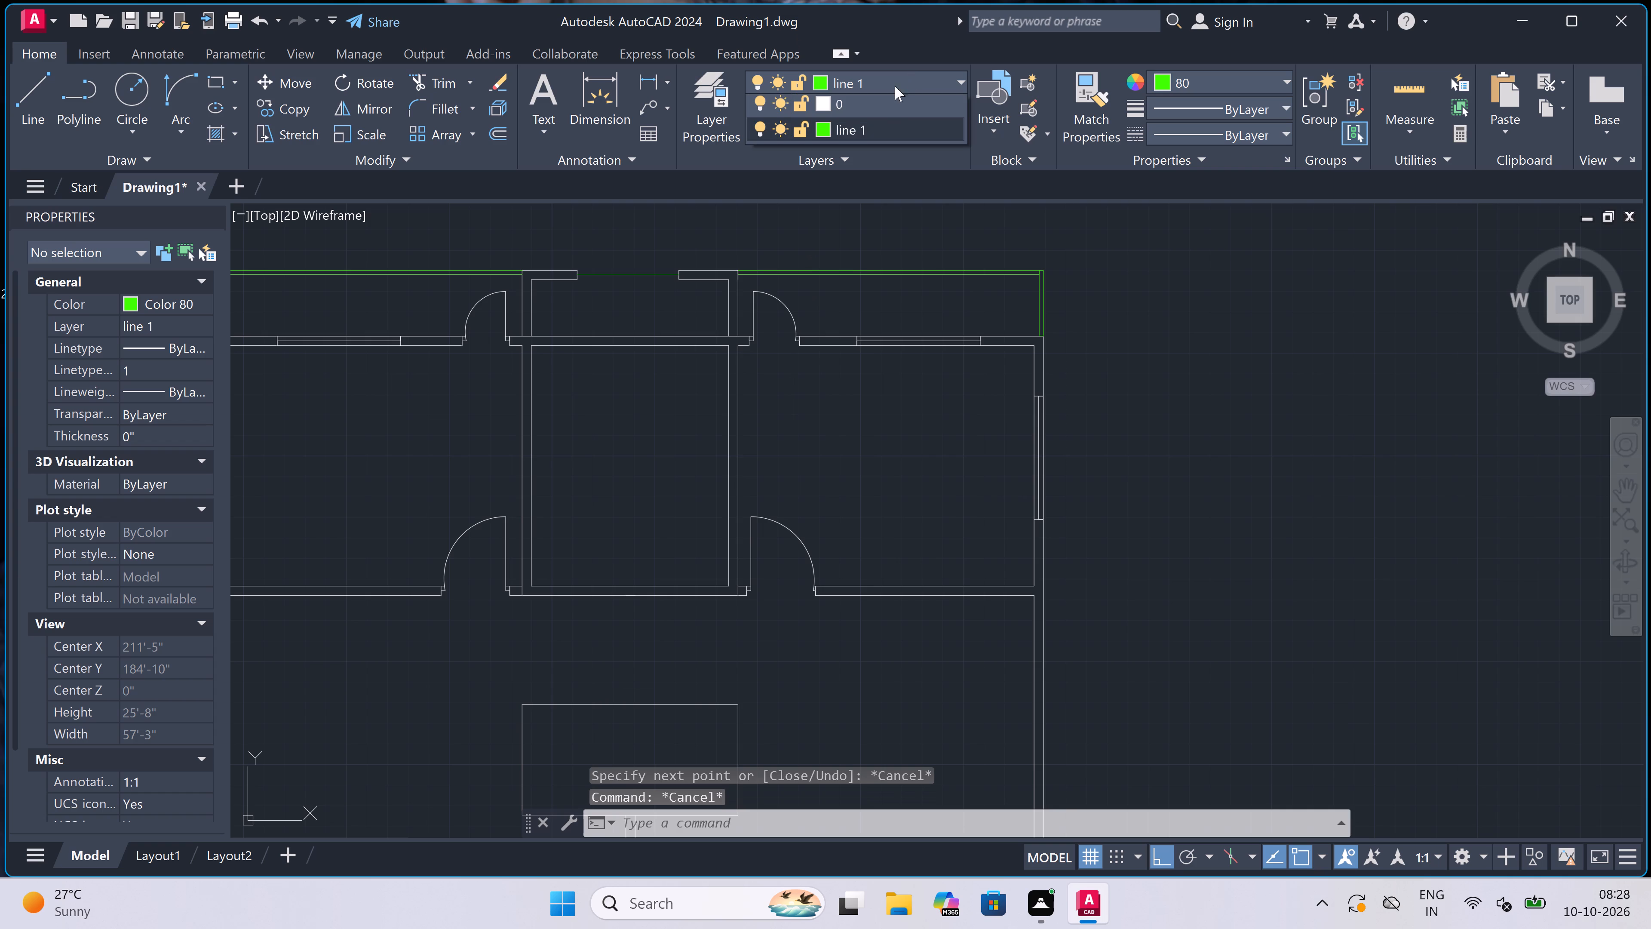
pyautogui.click(885, 108)
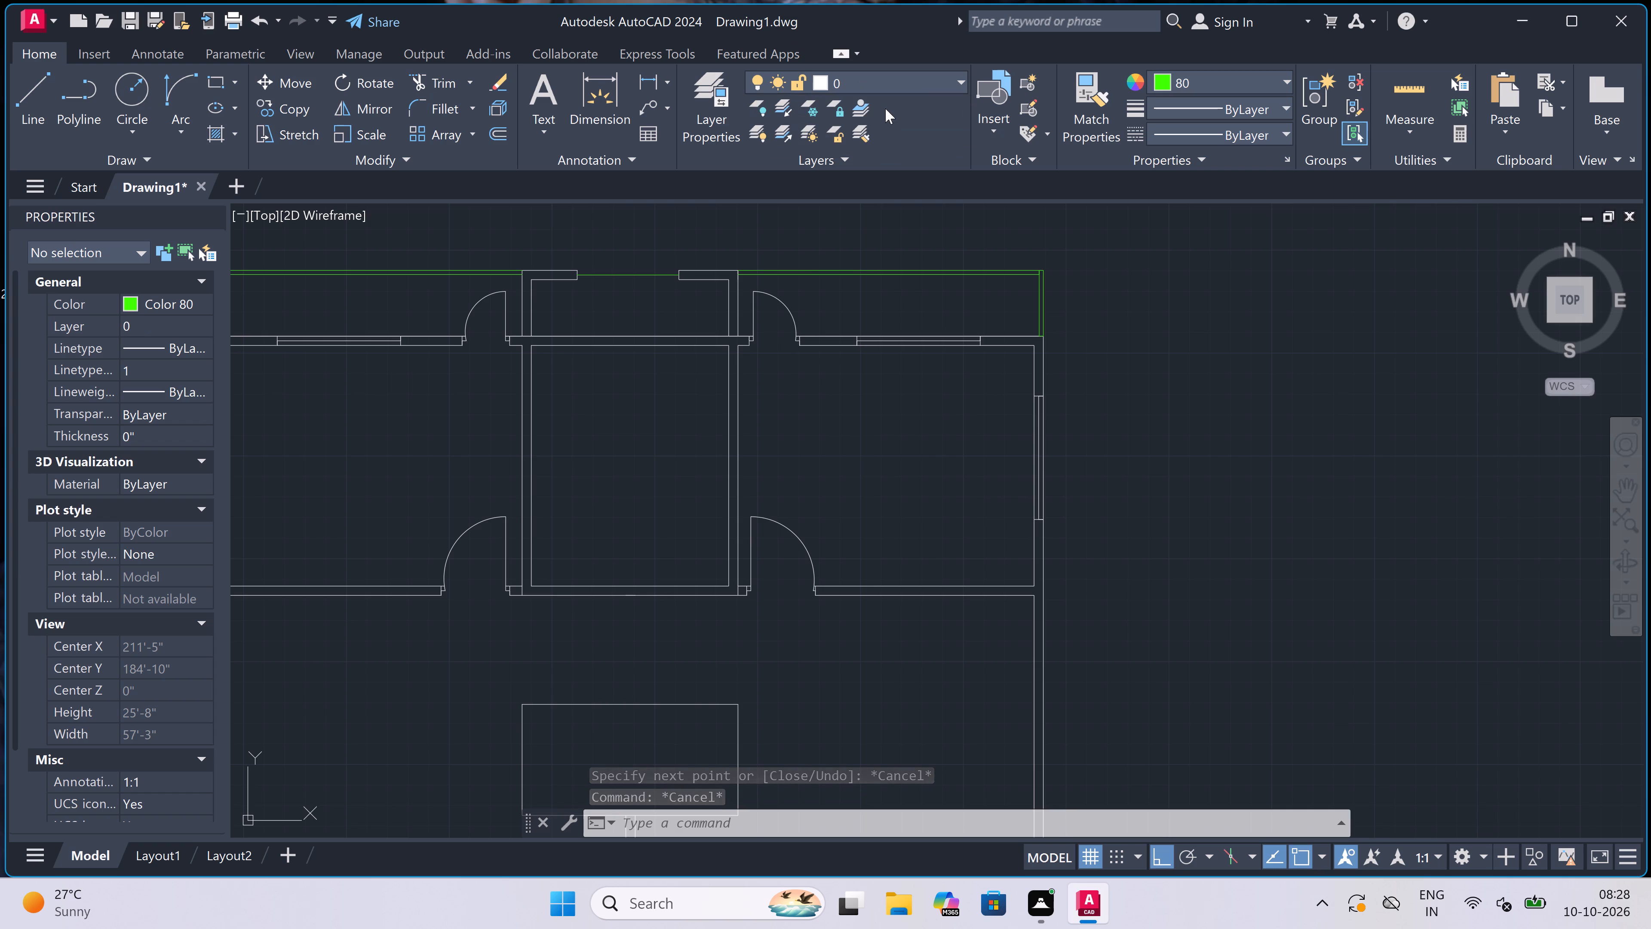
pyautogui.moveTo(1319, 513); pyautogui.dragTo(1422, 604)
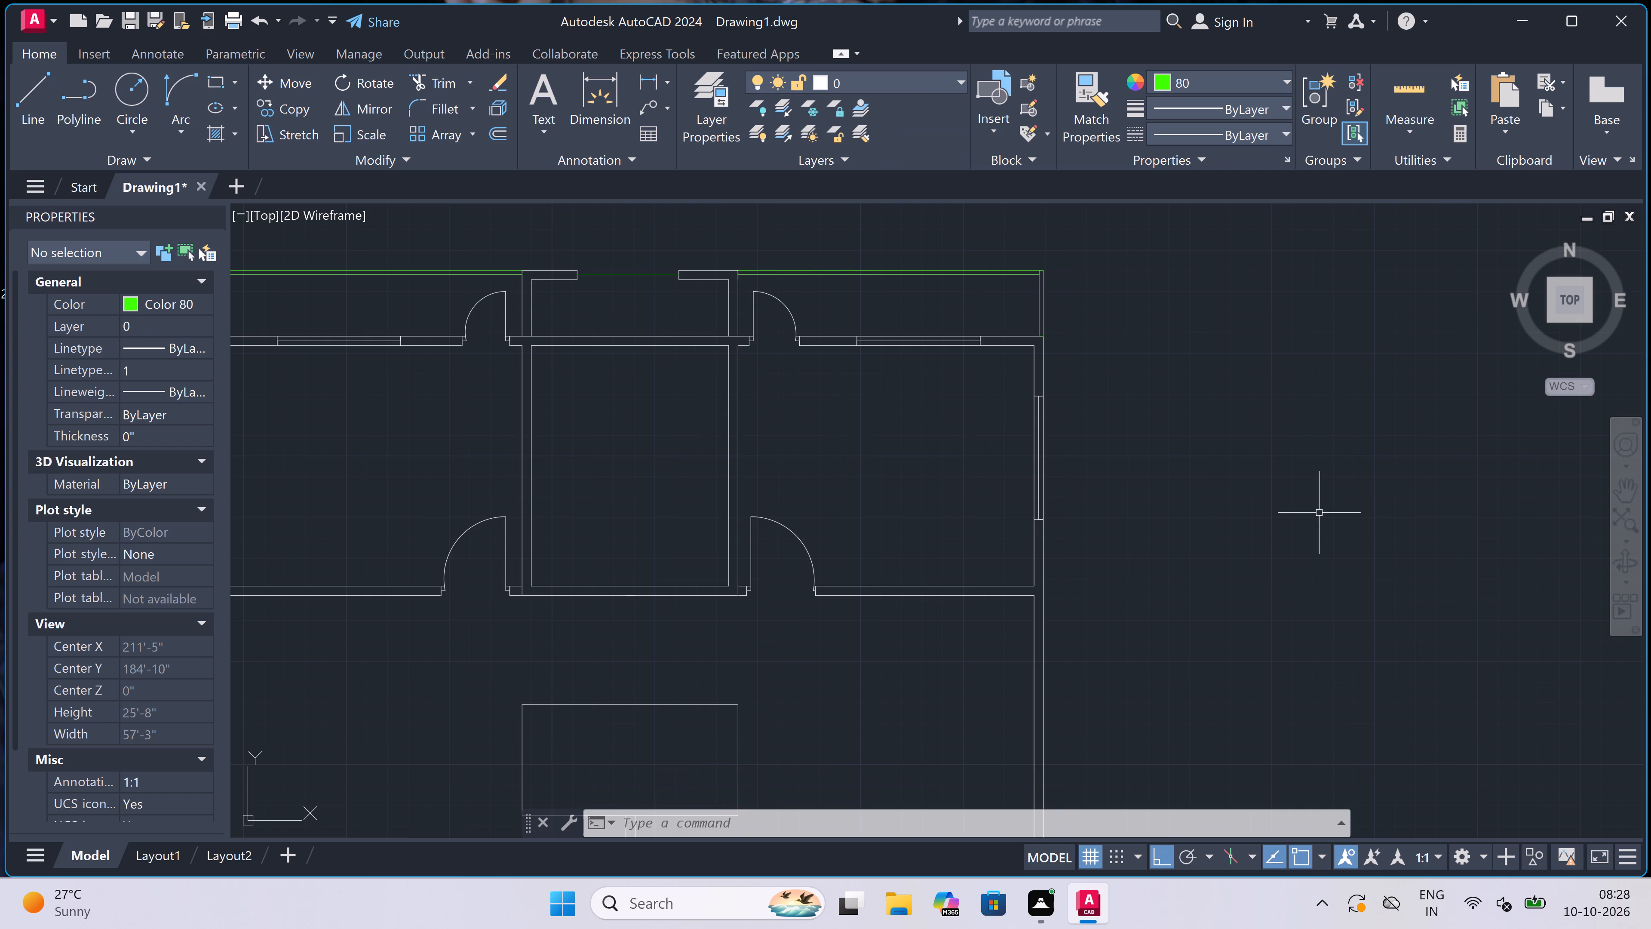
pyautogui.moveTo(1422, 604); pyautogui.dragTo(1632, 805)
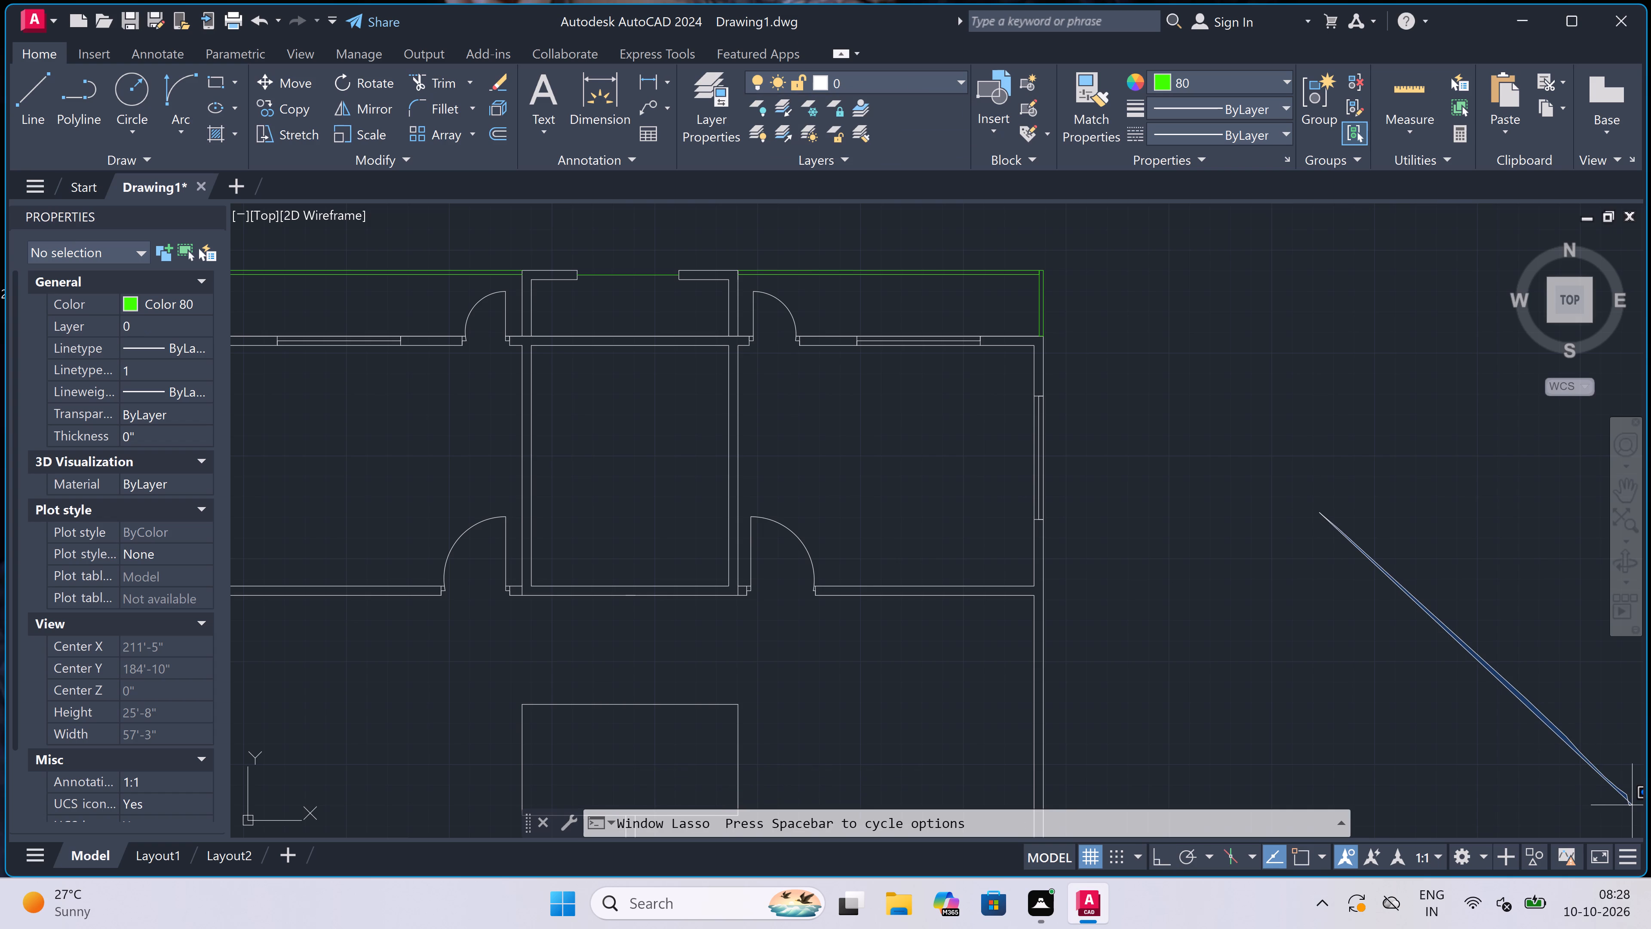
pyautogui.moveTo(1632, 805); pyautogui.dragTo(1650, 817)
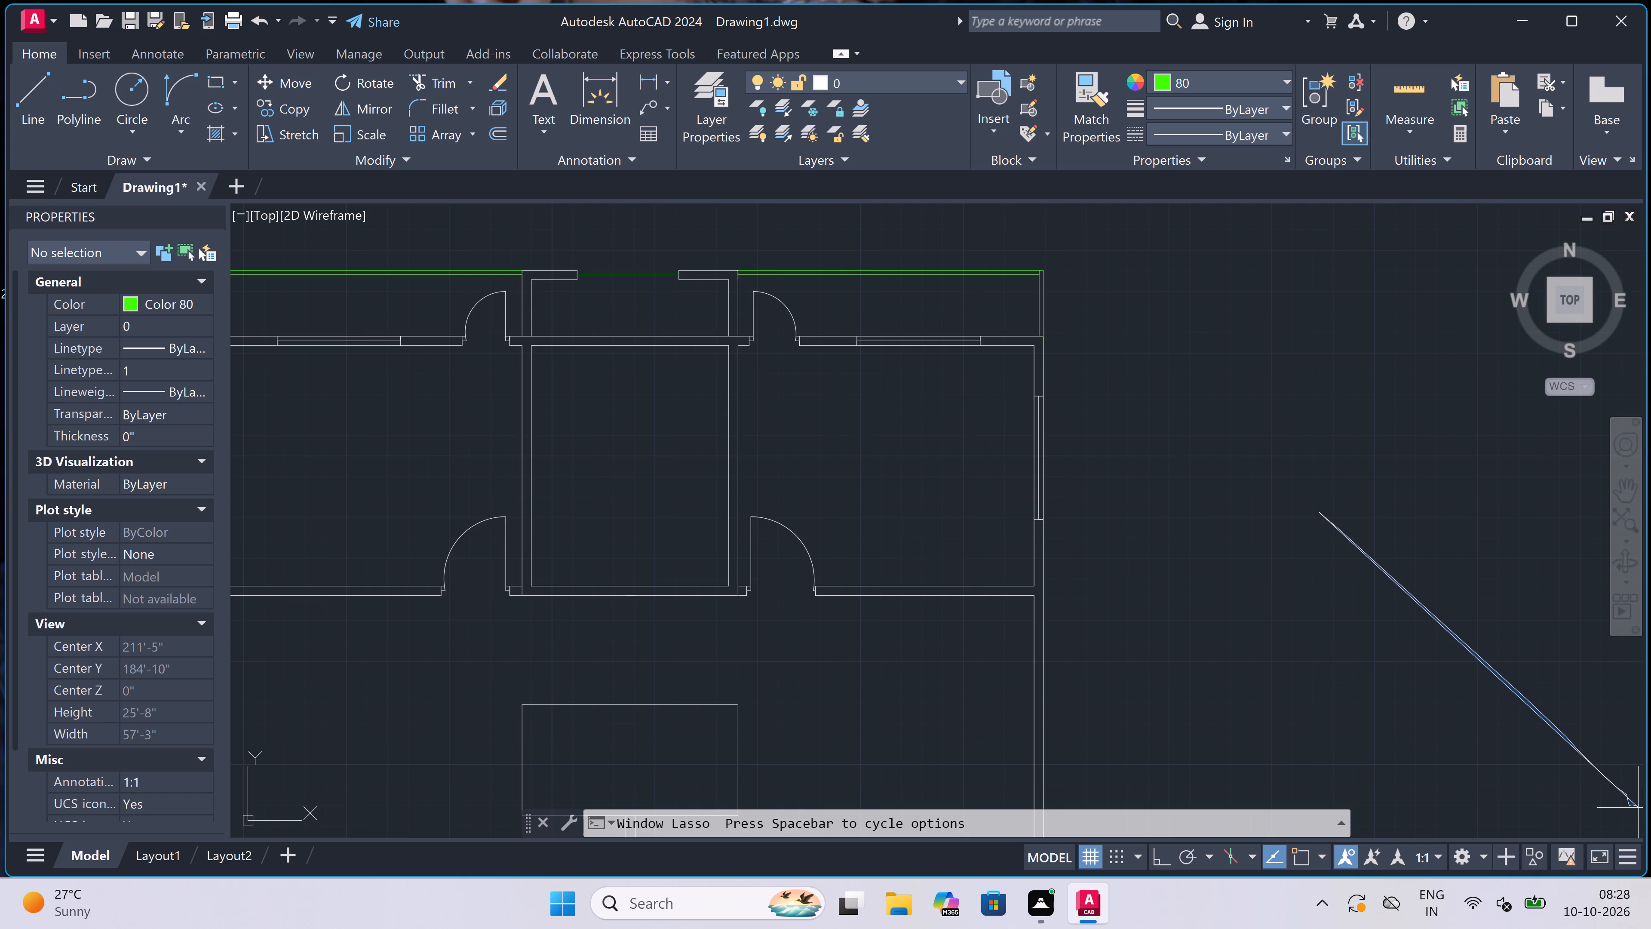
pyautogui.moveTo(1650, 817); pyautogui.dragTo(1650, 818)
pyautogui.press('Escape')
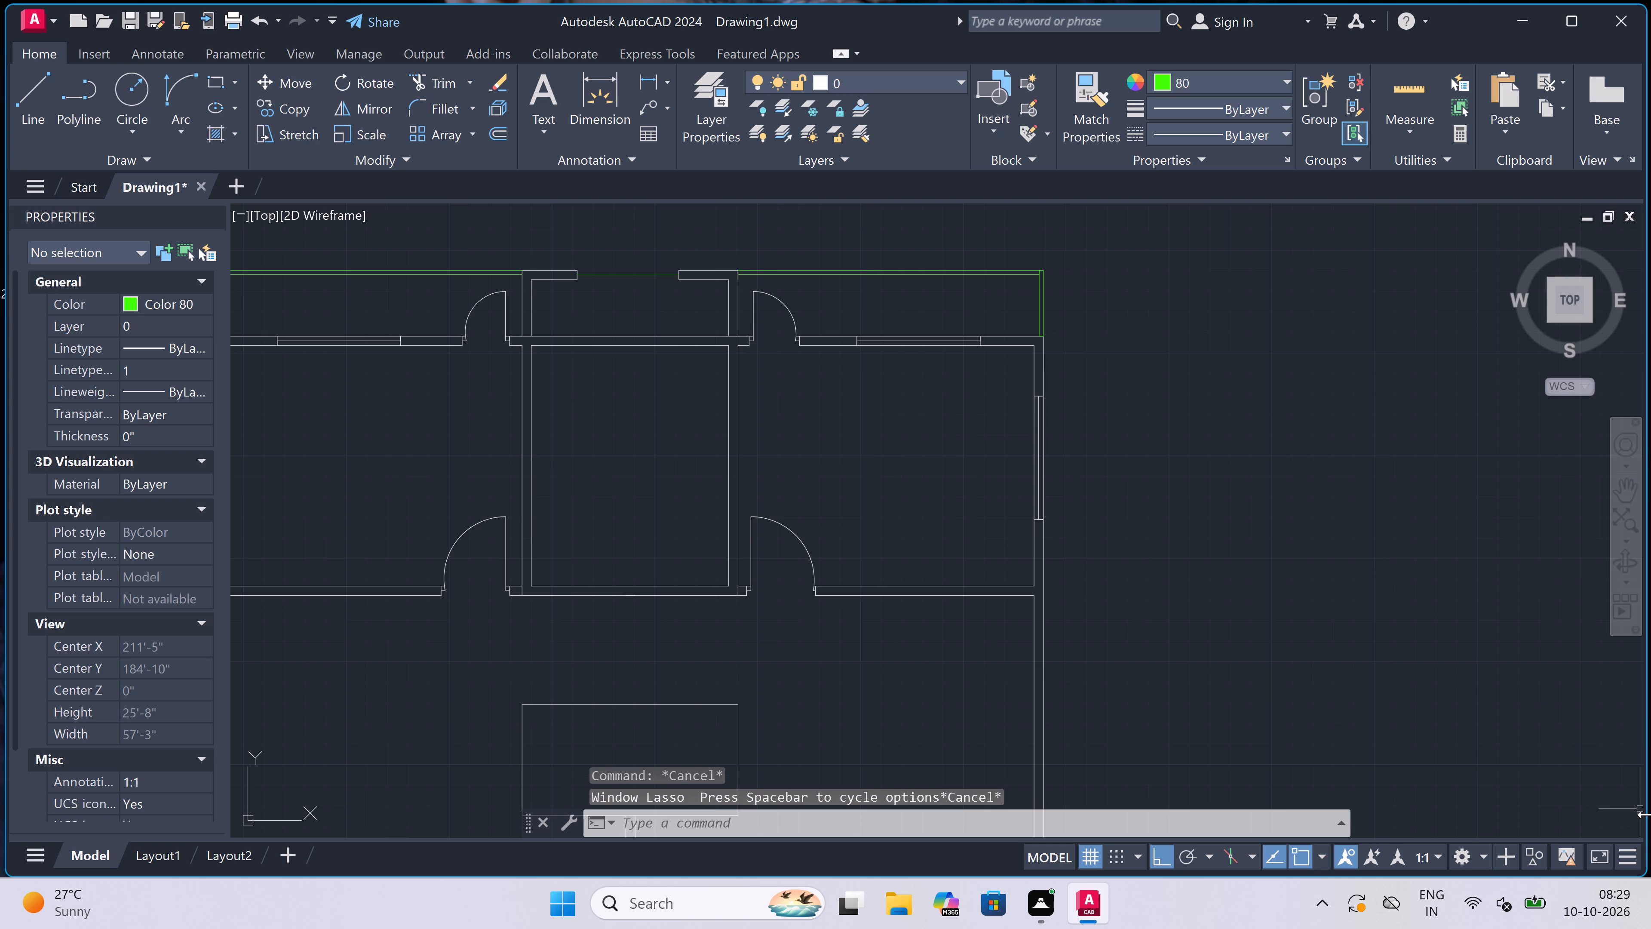
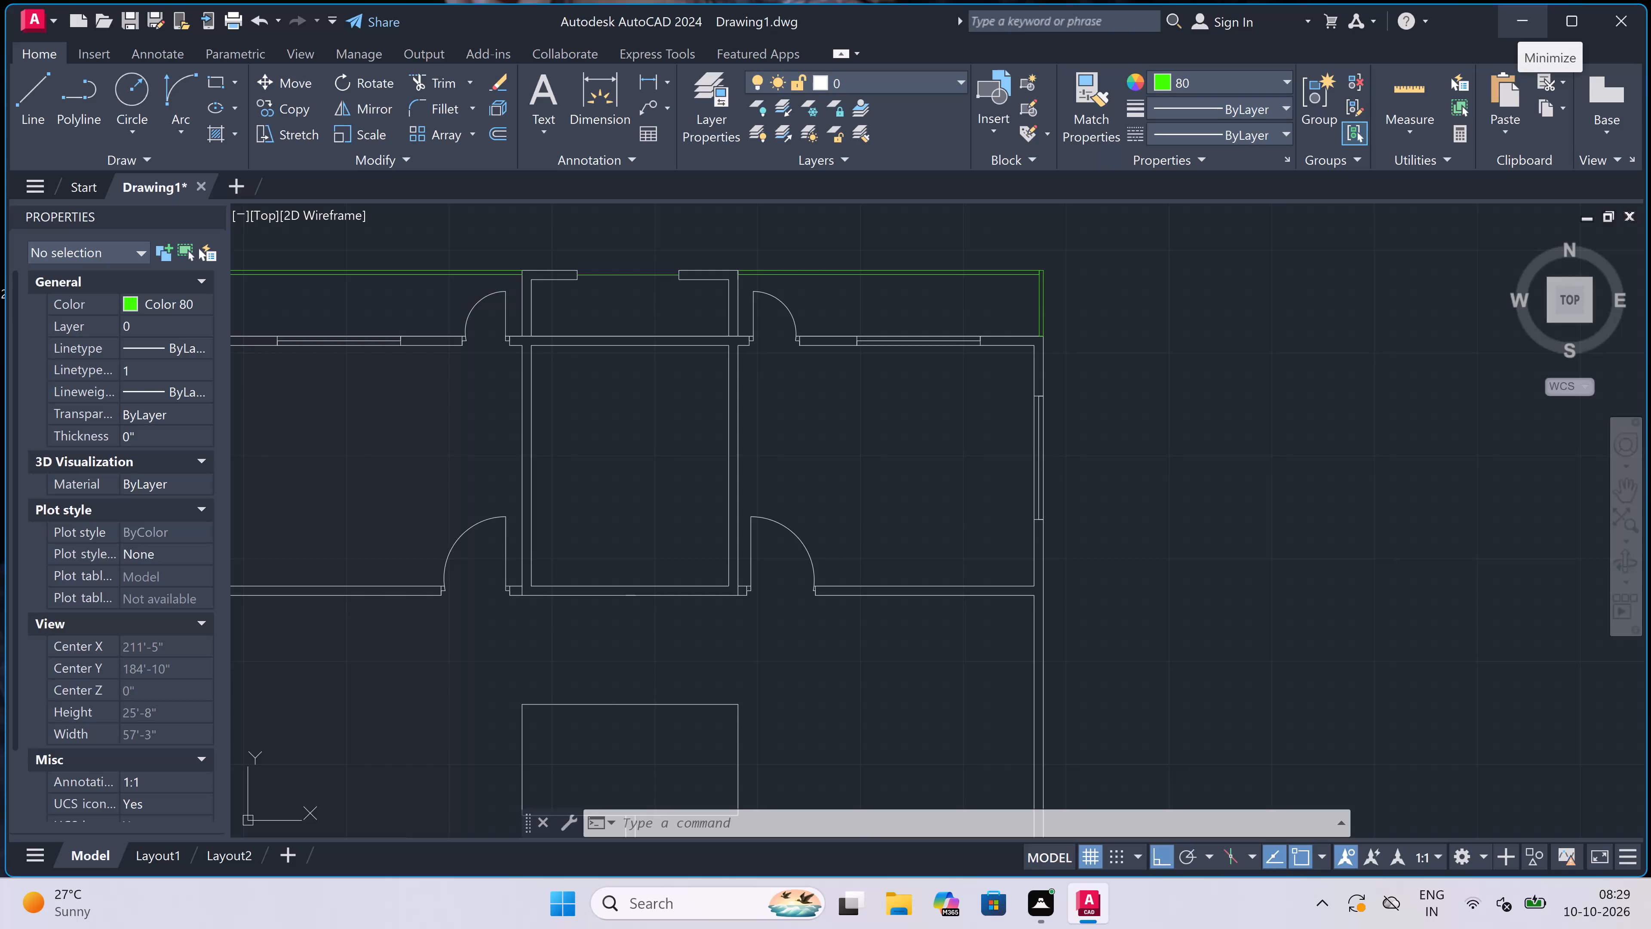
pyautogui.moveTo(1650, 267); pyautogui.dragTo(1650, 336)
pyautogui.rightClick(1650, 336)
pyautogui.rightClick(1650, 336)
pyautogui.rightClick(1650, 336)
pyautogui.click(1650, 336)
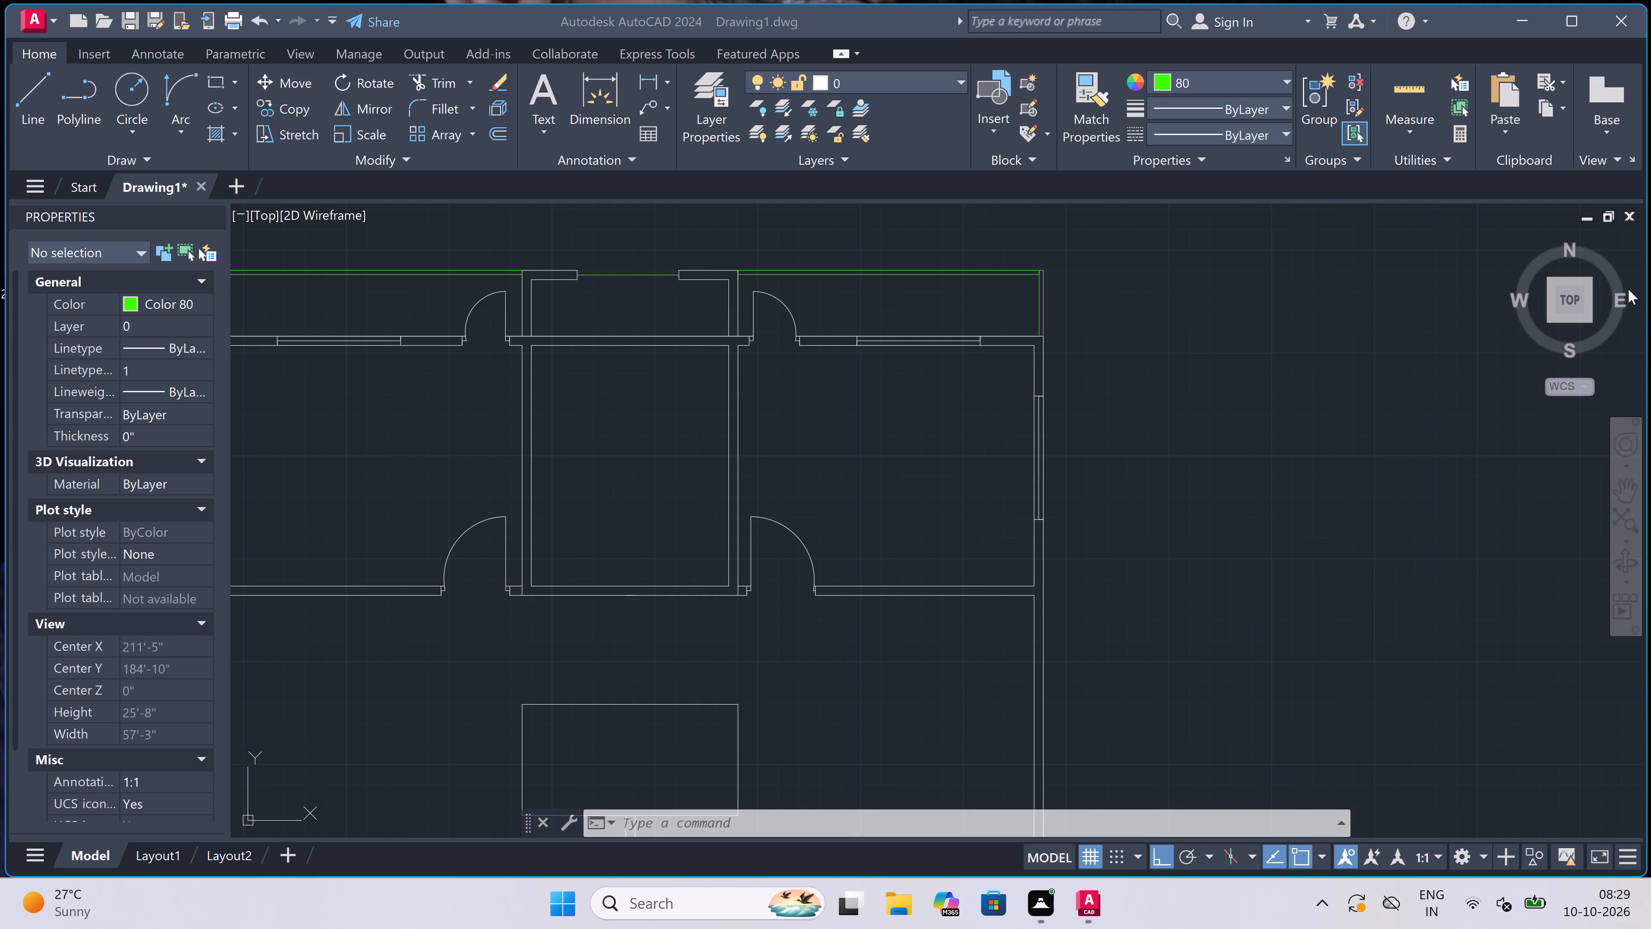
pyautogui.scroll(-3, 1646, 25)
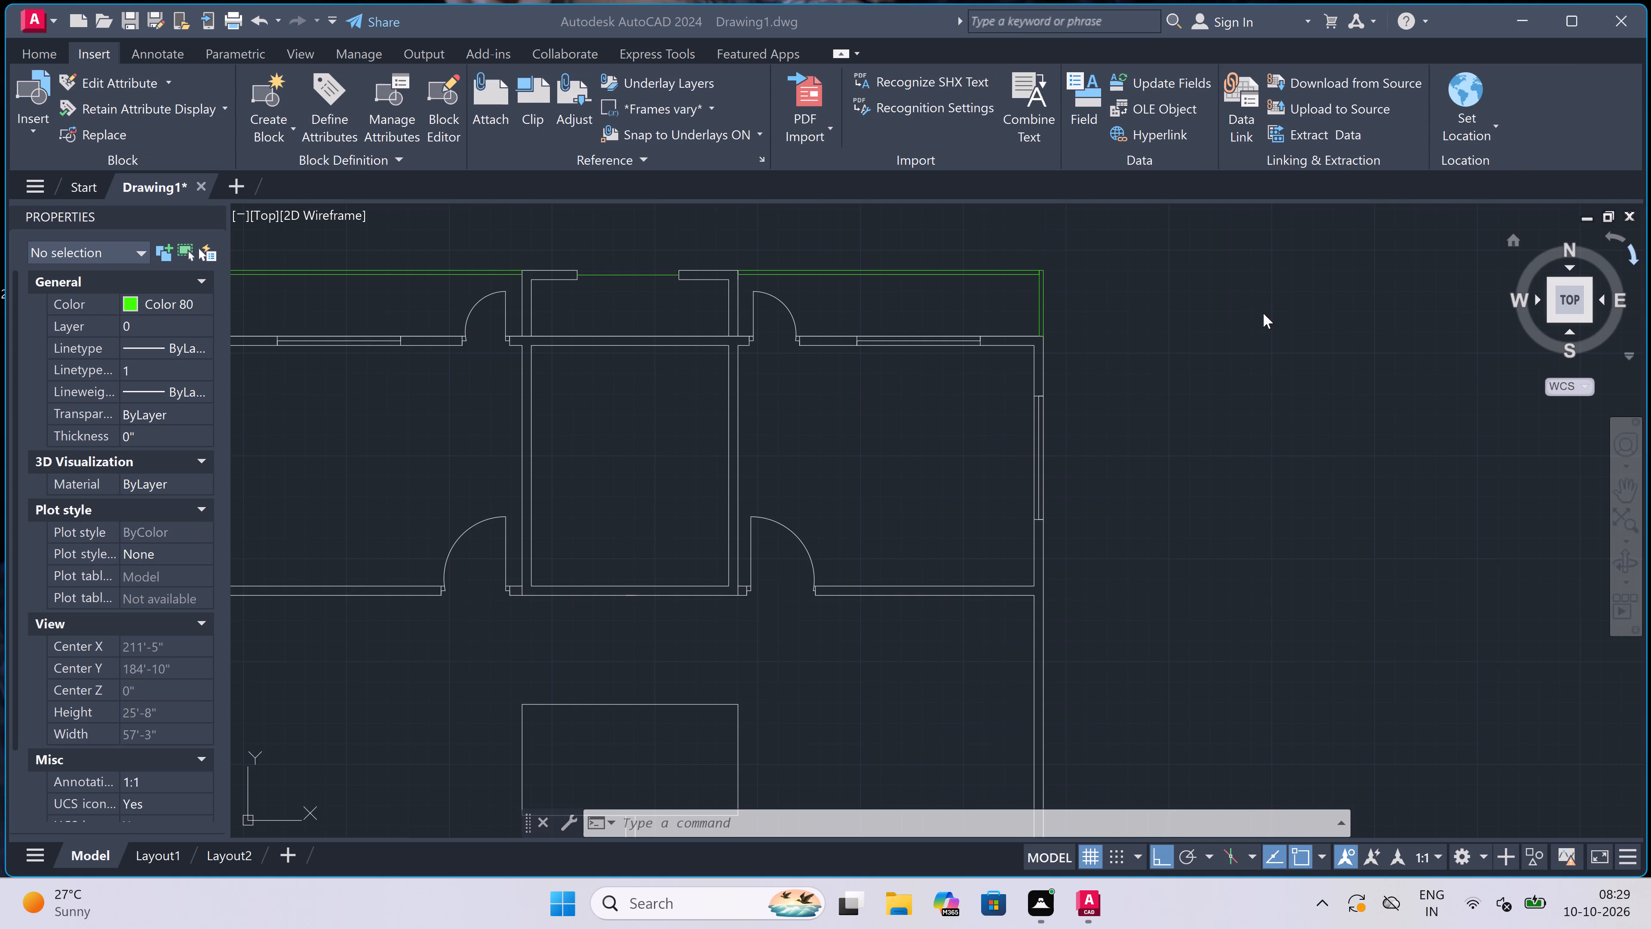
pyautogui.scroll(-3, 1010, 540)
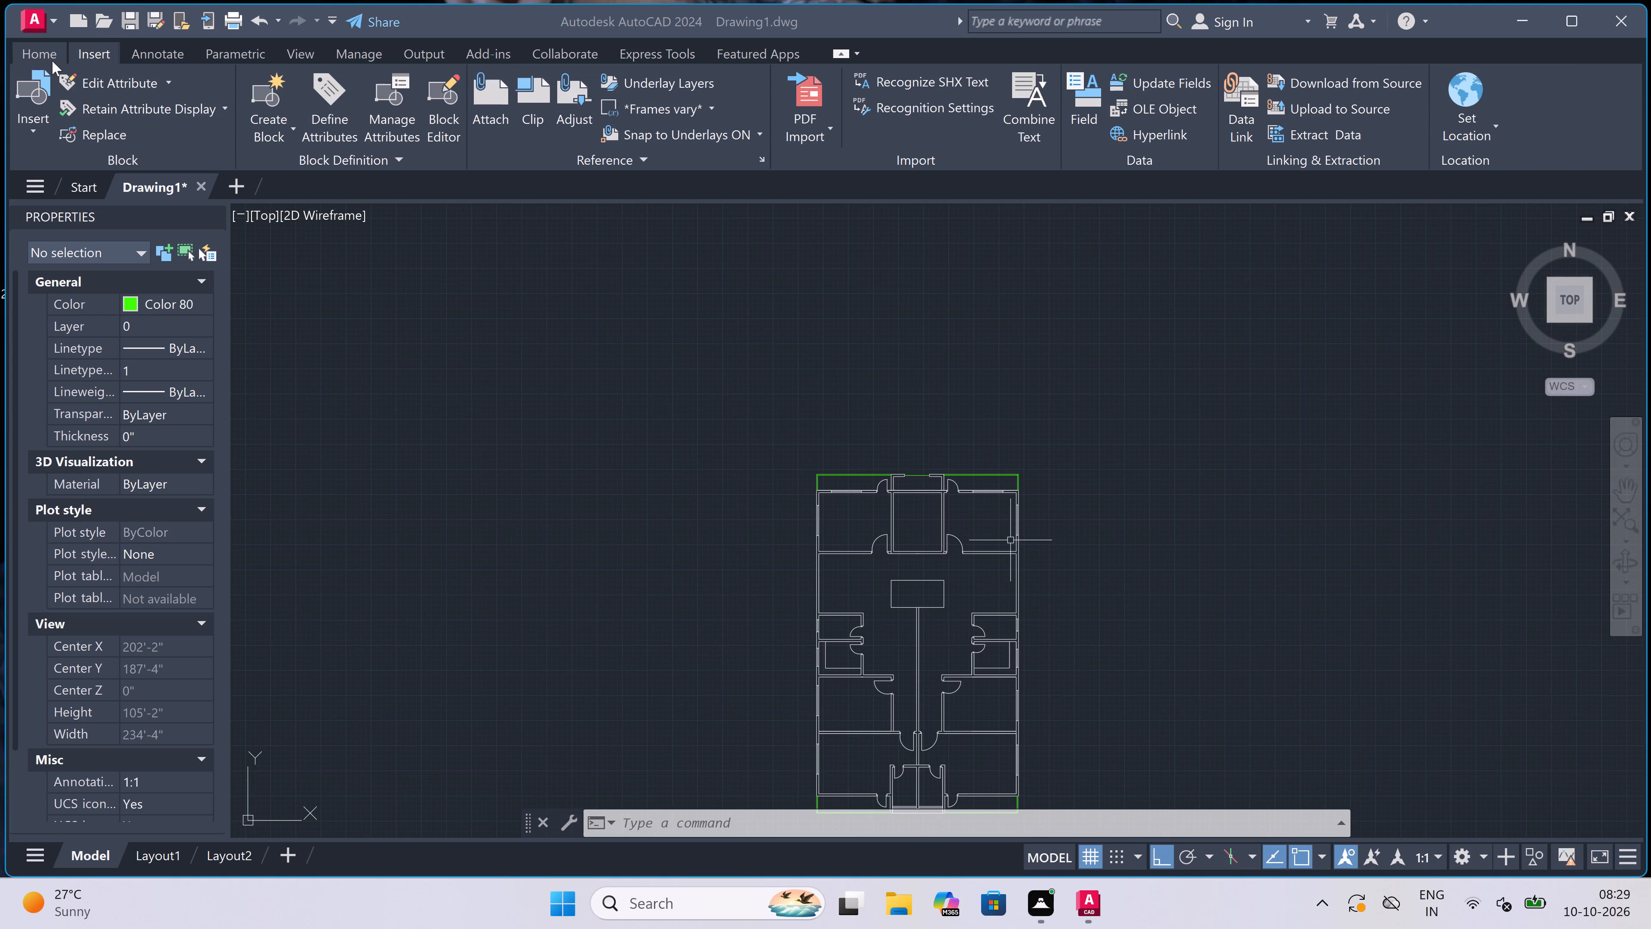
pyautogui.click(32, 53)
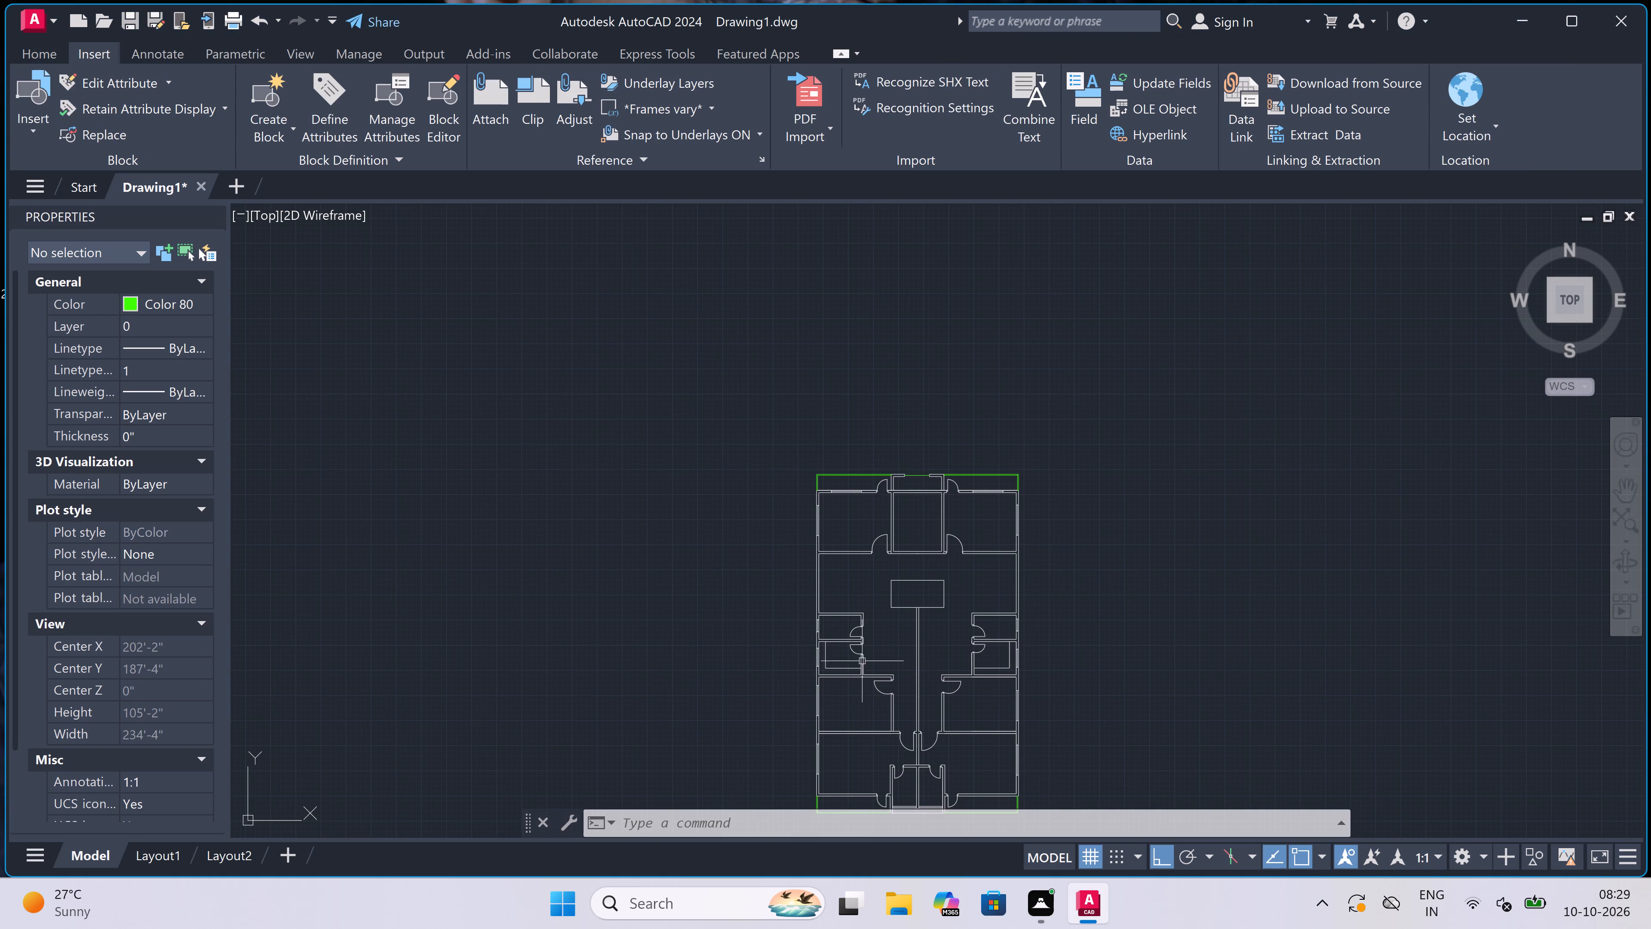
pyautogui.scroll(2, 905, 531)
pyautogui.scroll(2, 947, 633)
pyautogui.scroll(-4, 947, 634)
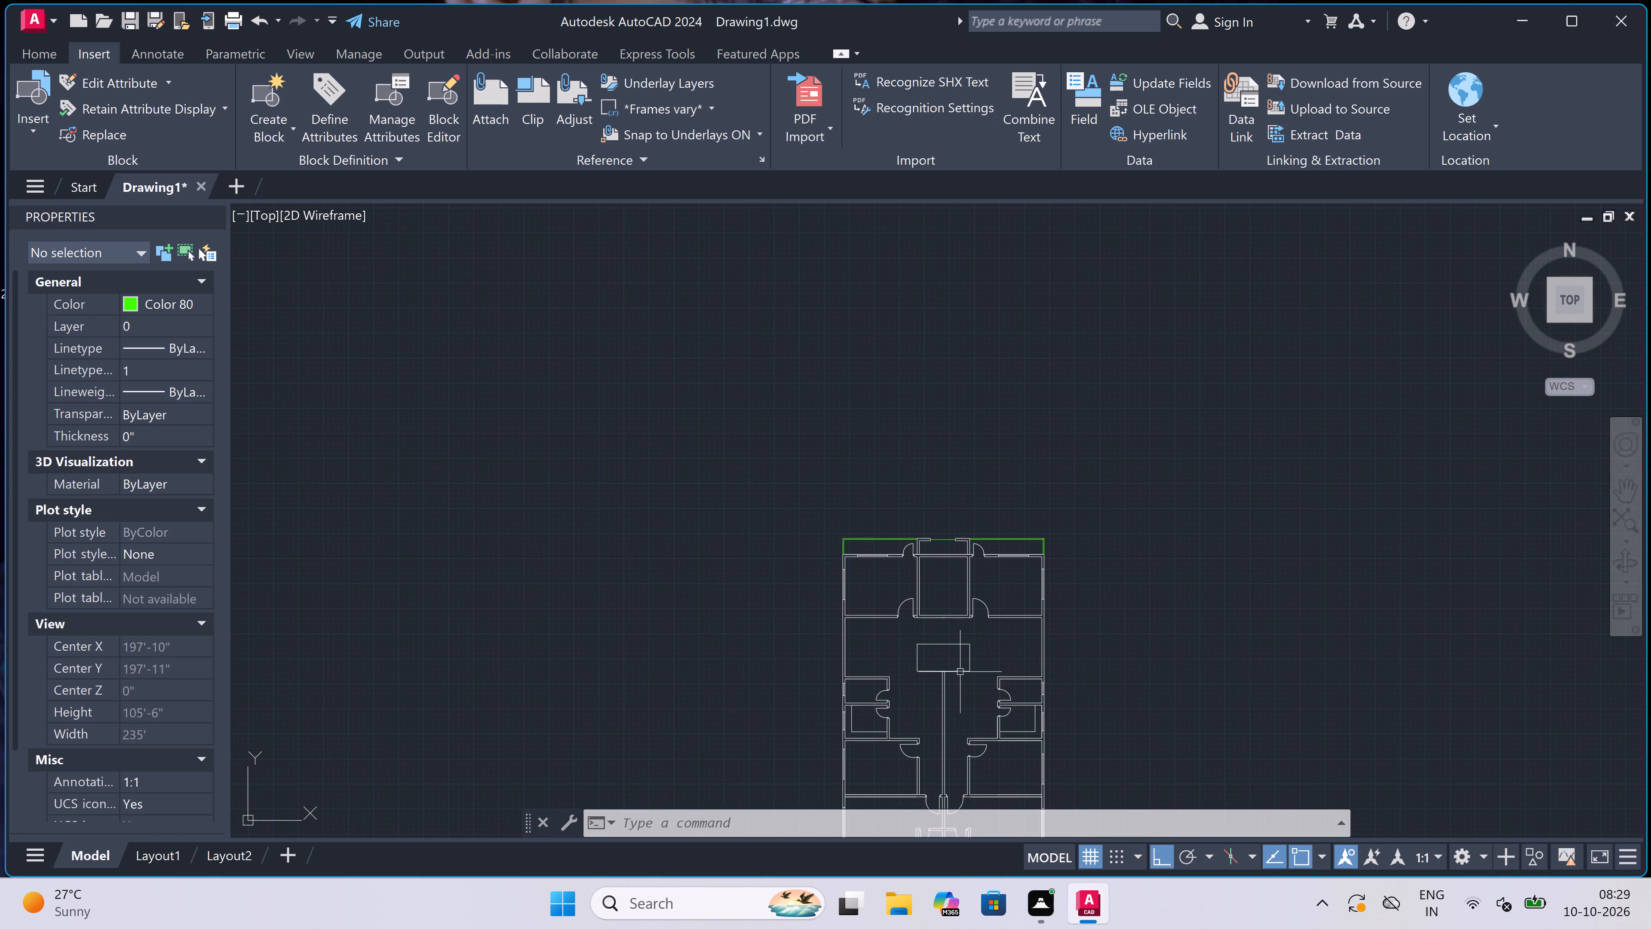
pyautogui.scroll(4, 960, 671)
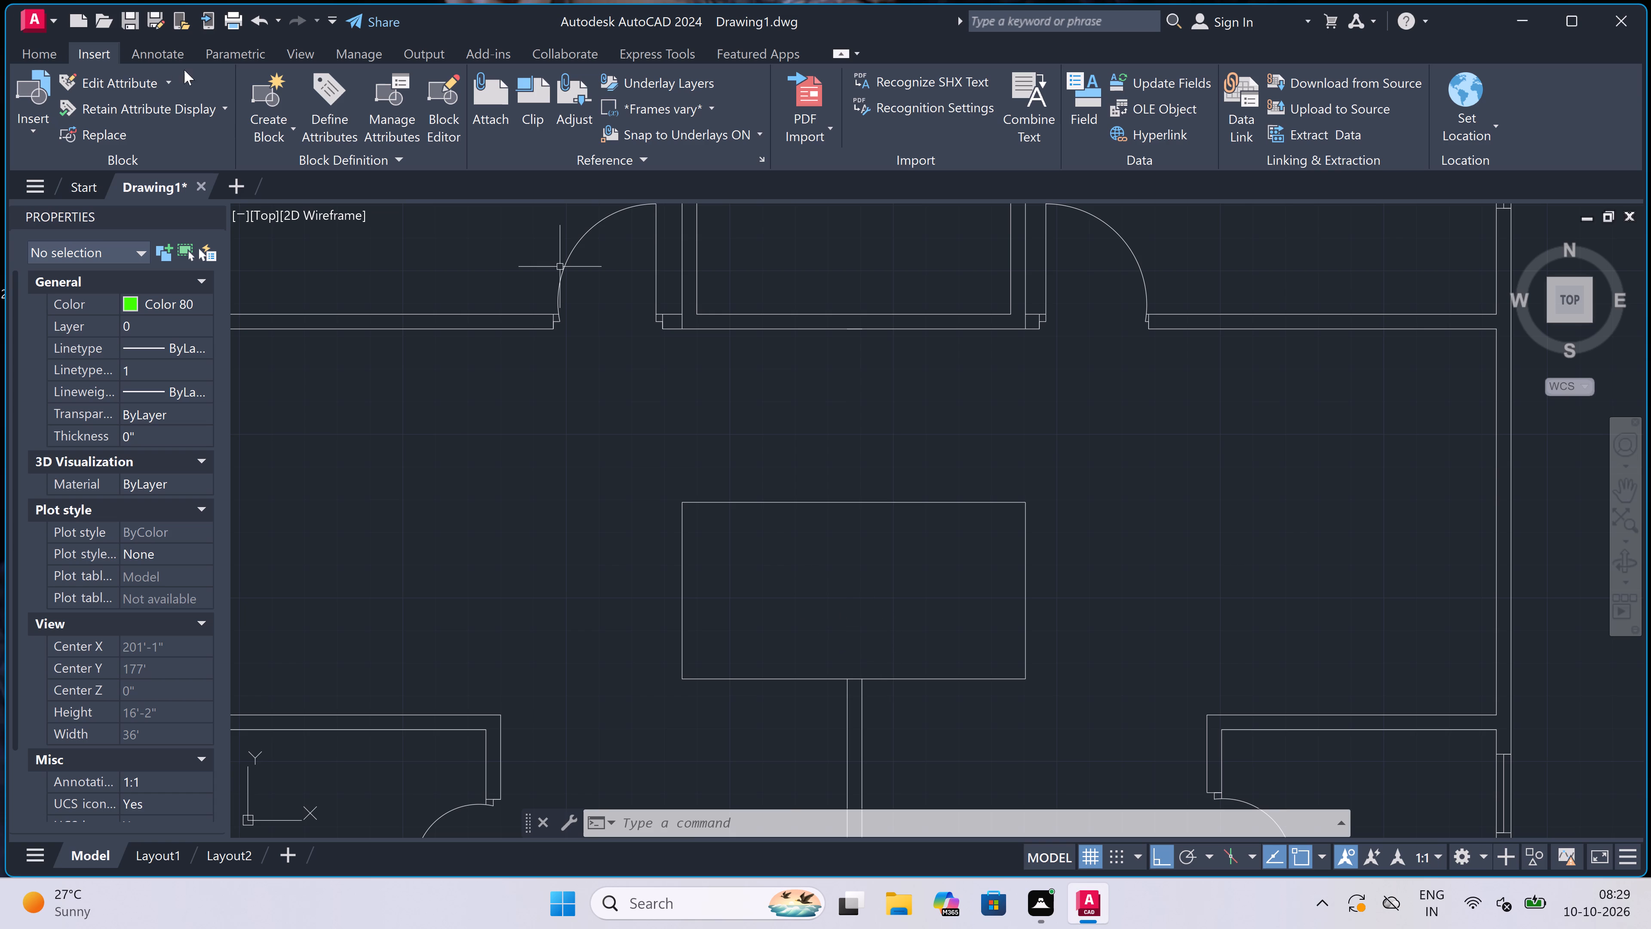
# Create a new layer named line2.
pyautogui.click(40, 44)
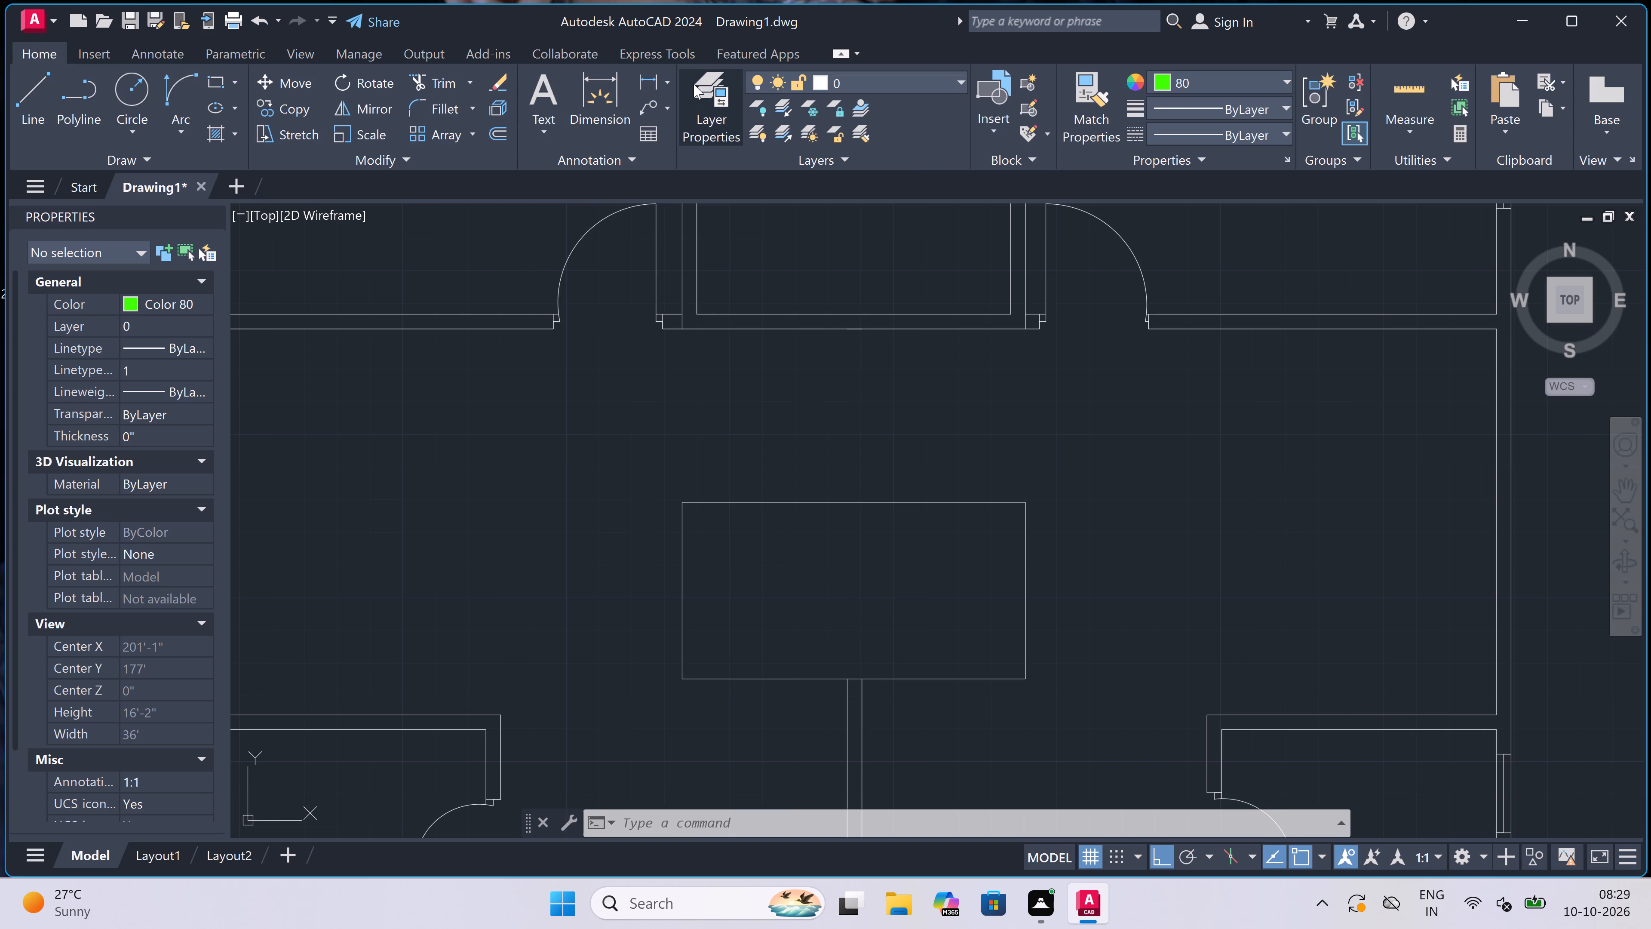
pyautogui.doubleClick(715, 99)
pyautogui.rightClick(169, 185)
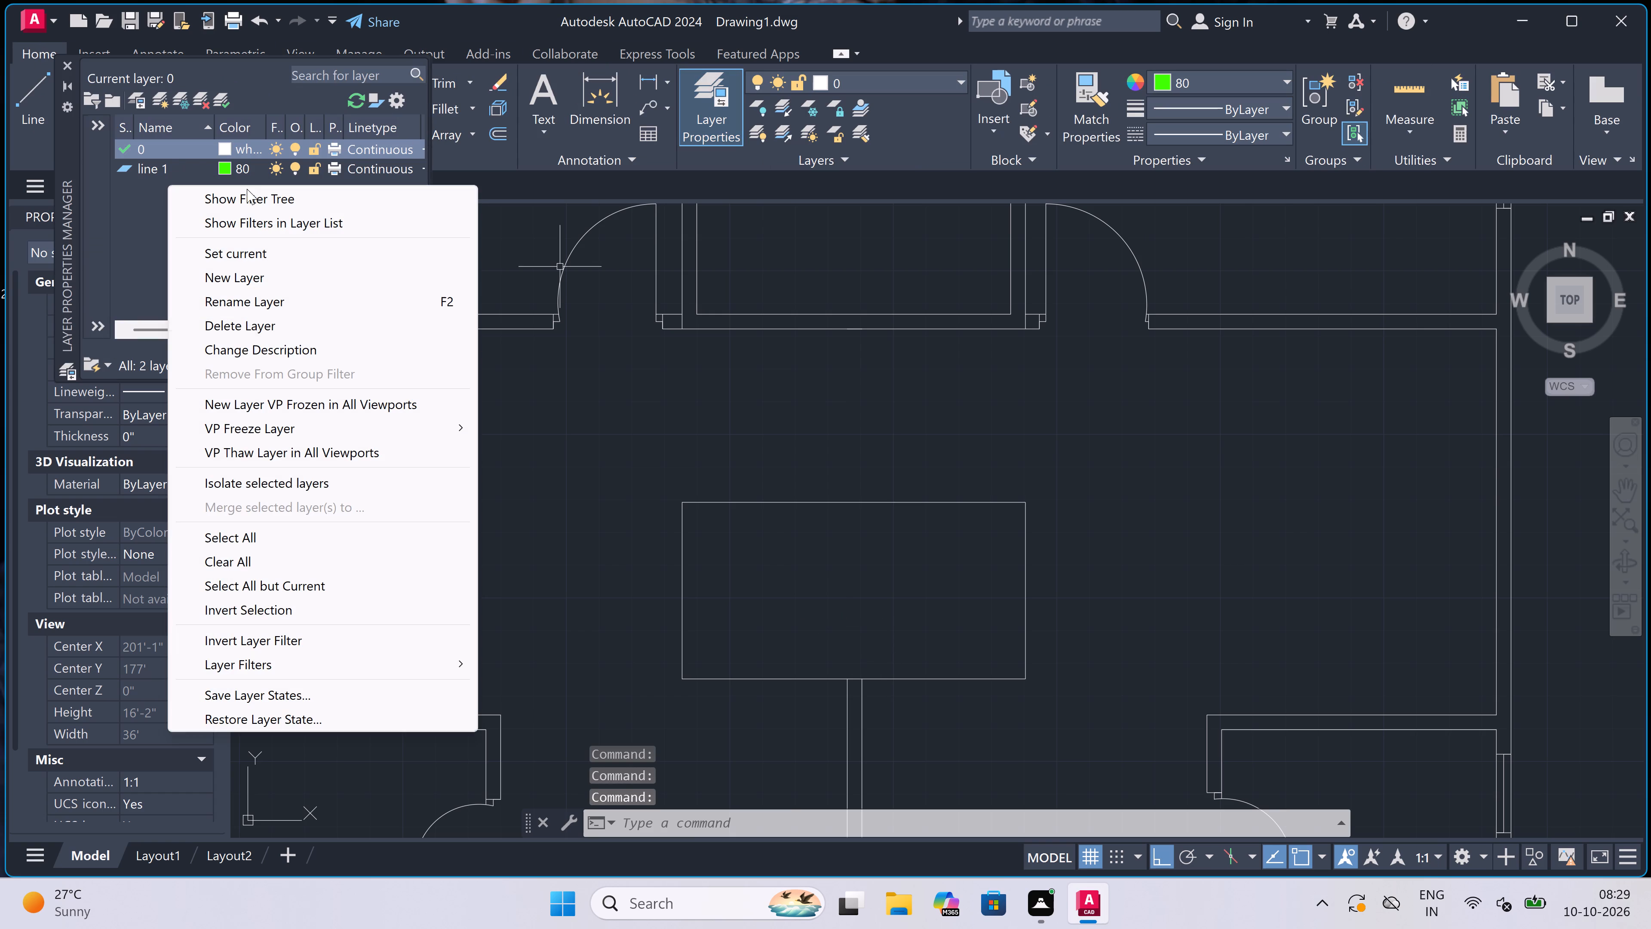
pyautogui.click(365, 273)
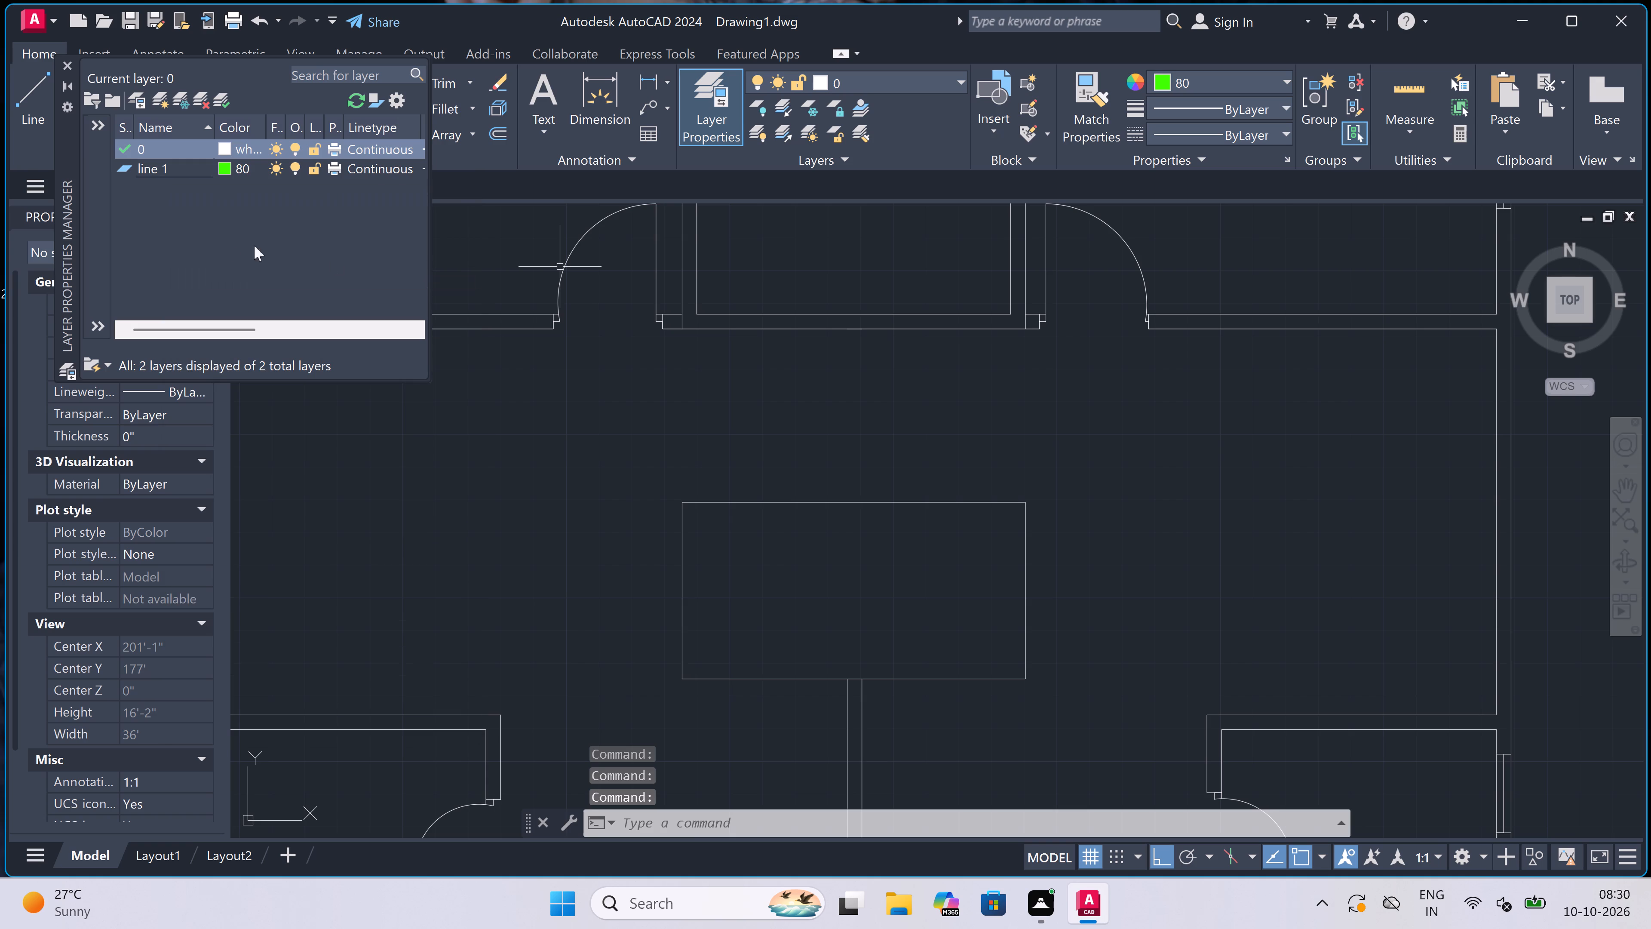
pyautogui.press('BackSpace')
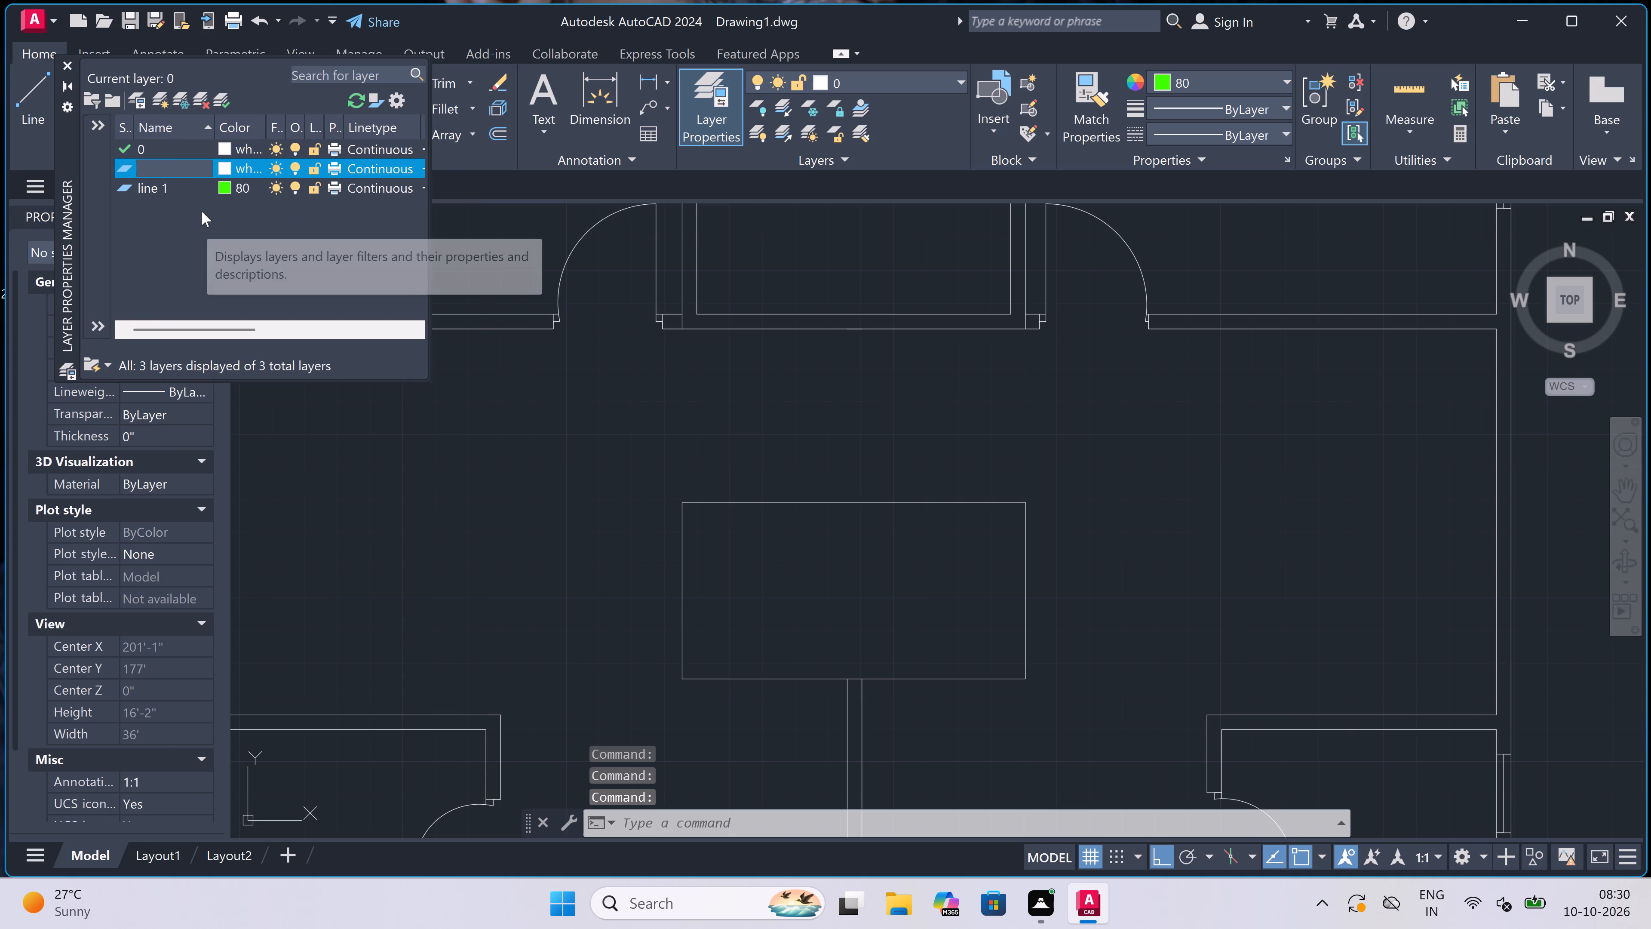
pyautogui.press('l')
pyautogui.write('in')
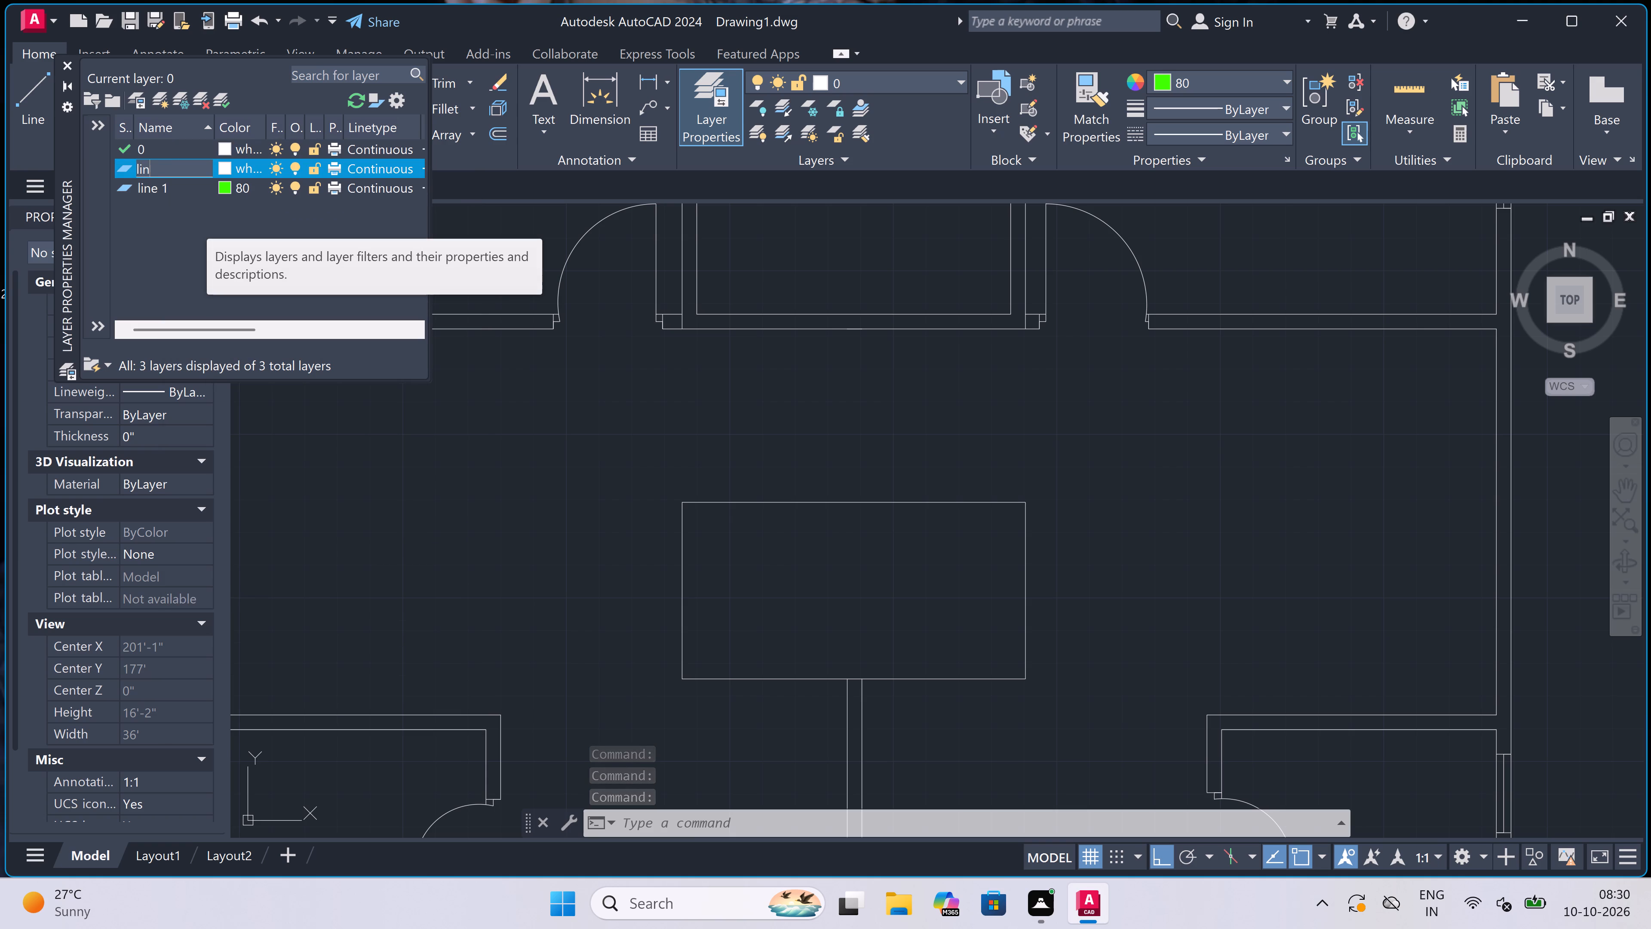
pyautogui.write('e2')
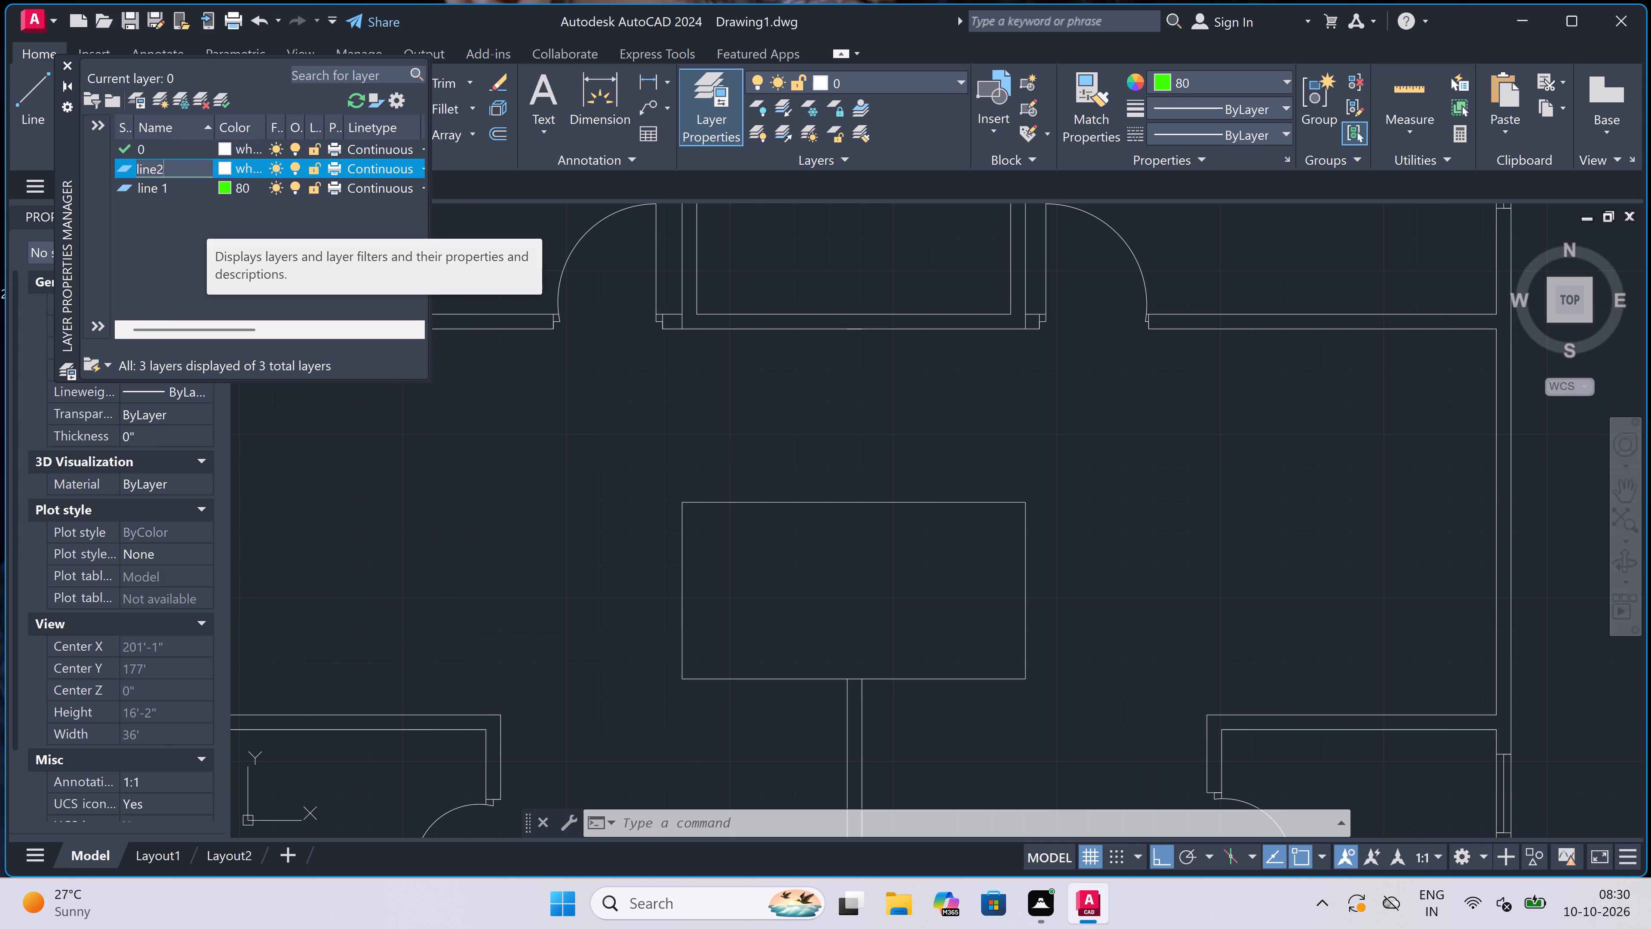
# Set layer line2's color to index color 141 and close the layer manager.
pyautogui.doubleClick(225, 170)
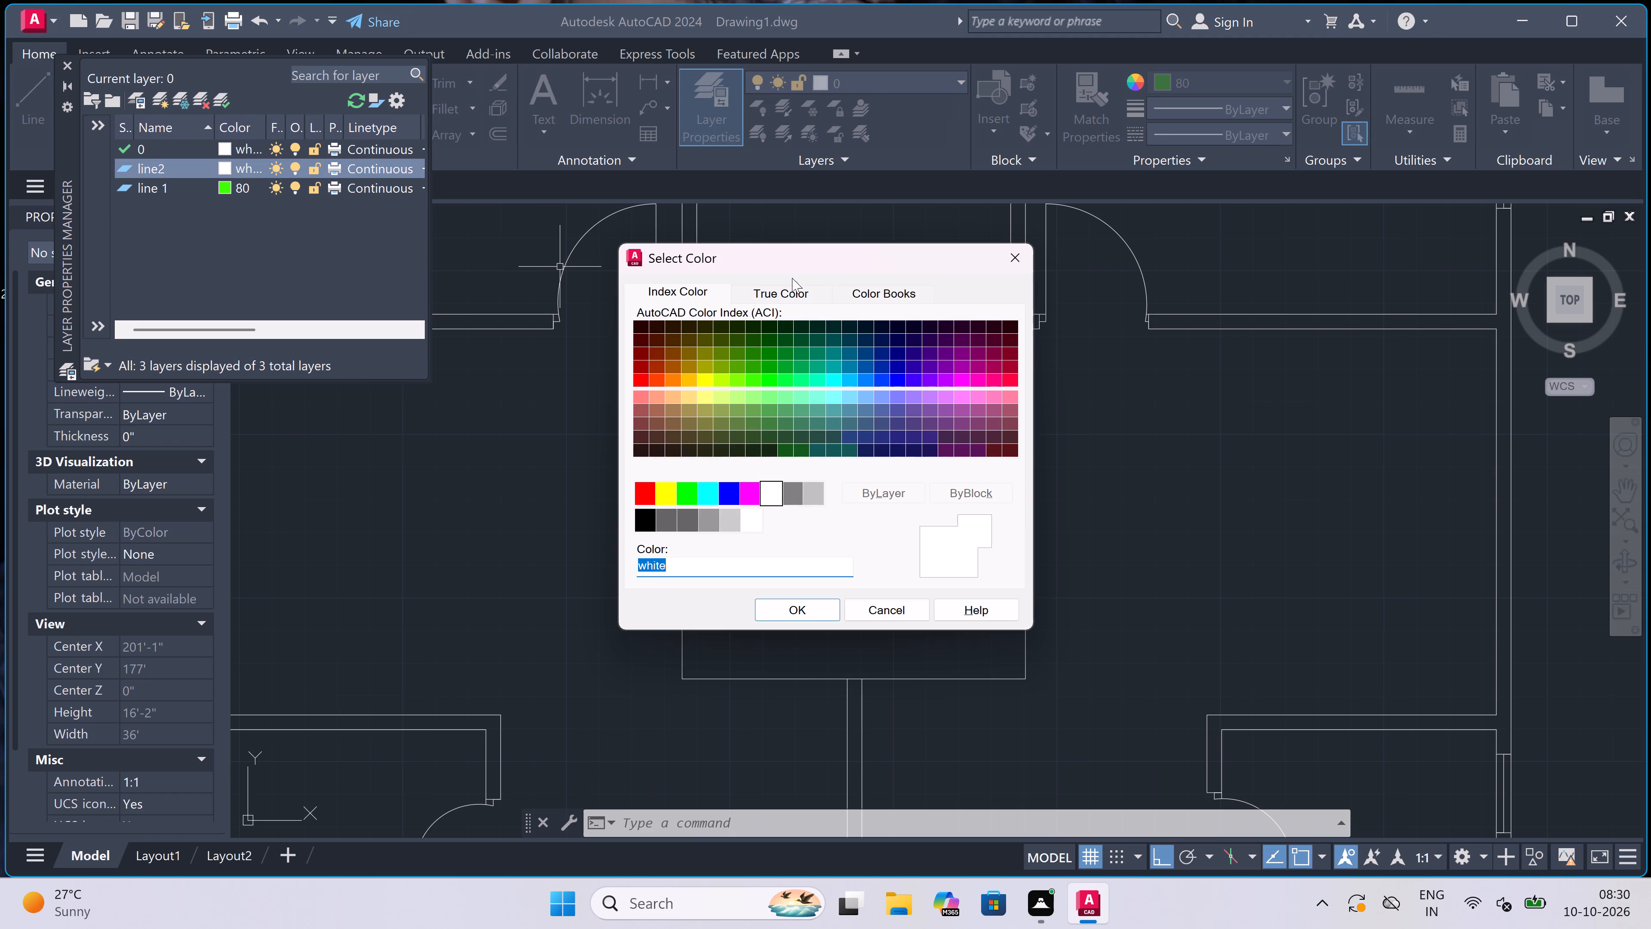
pyautogui.click(851, 373)
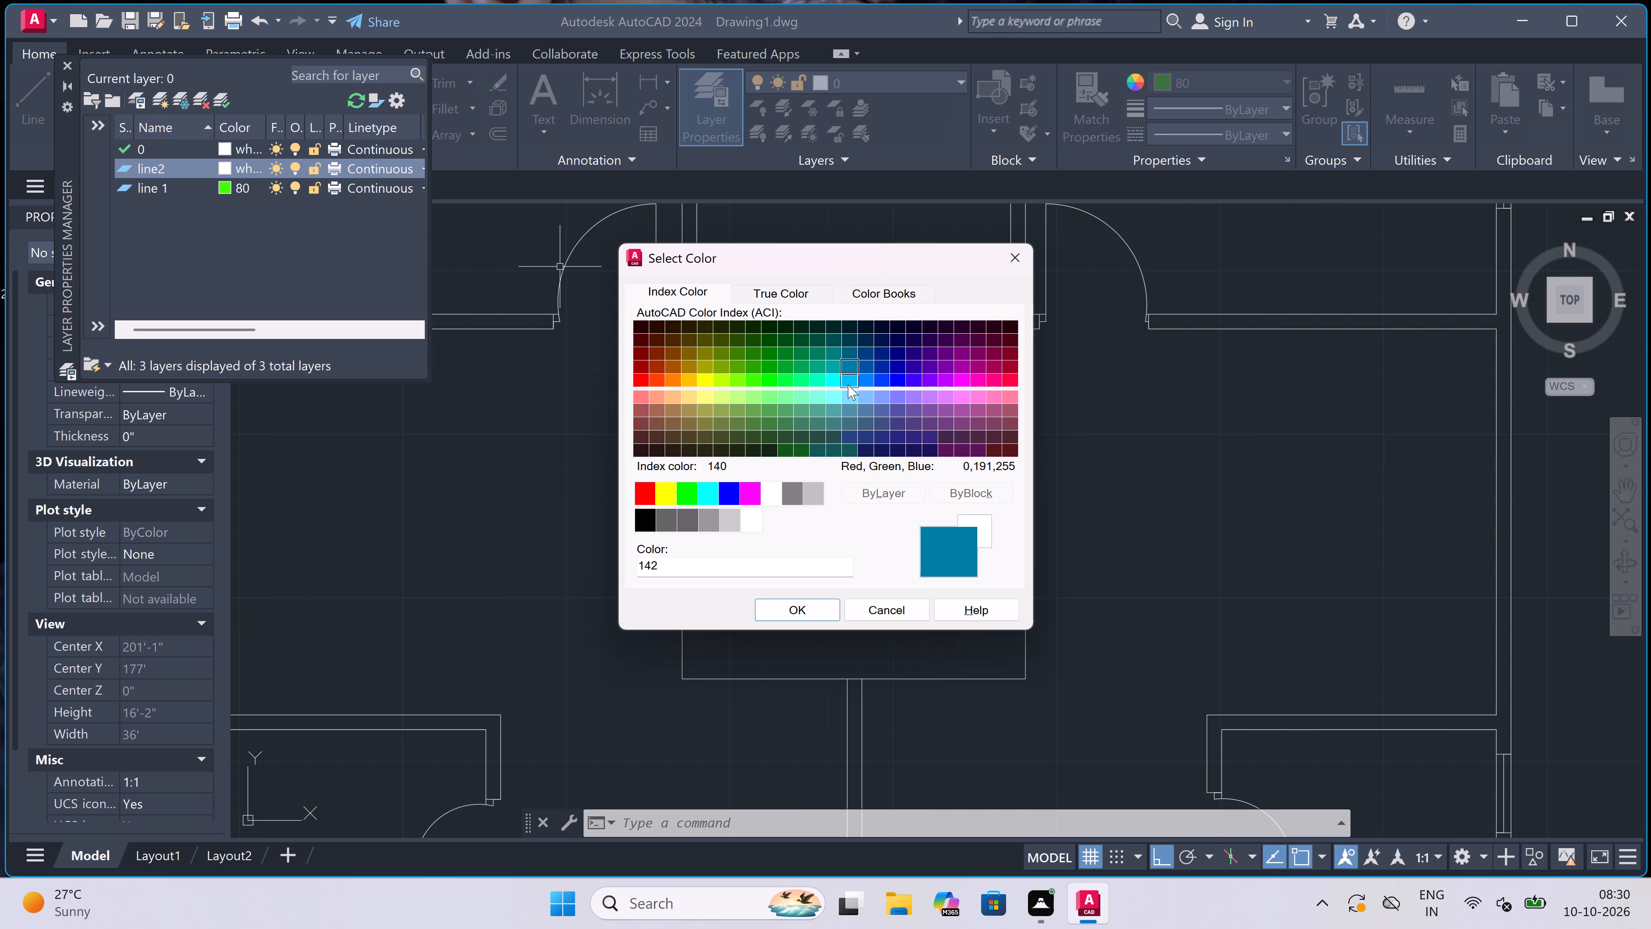
pyautogui.click(838, 397)
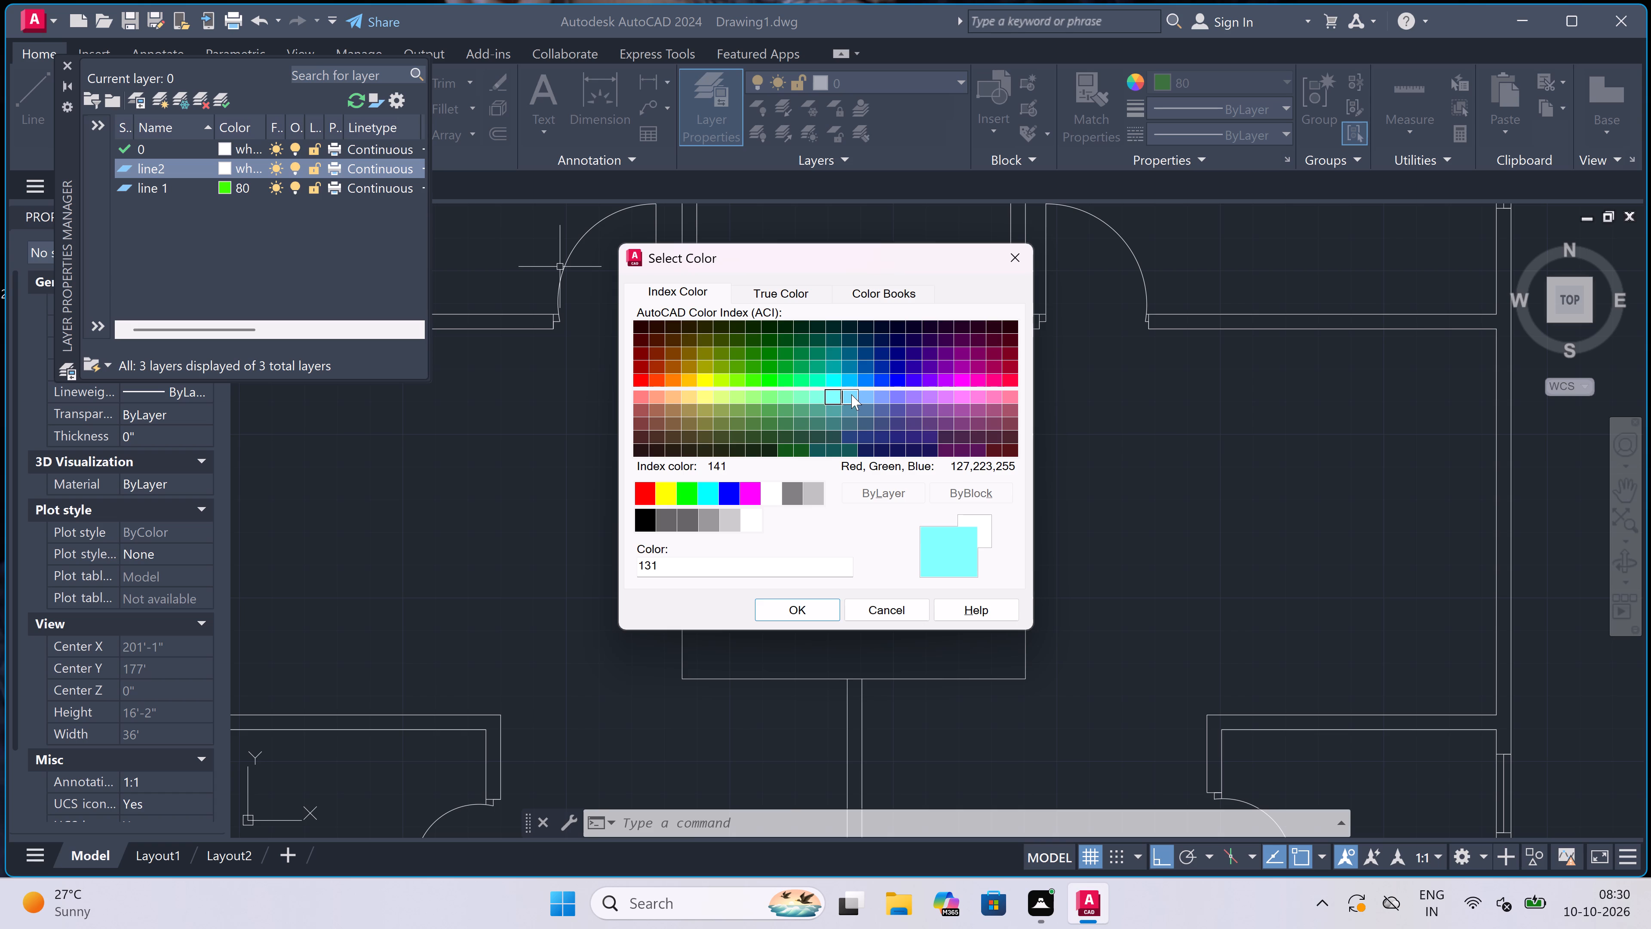
pyautogui.doubleClick(853, 397)
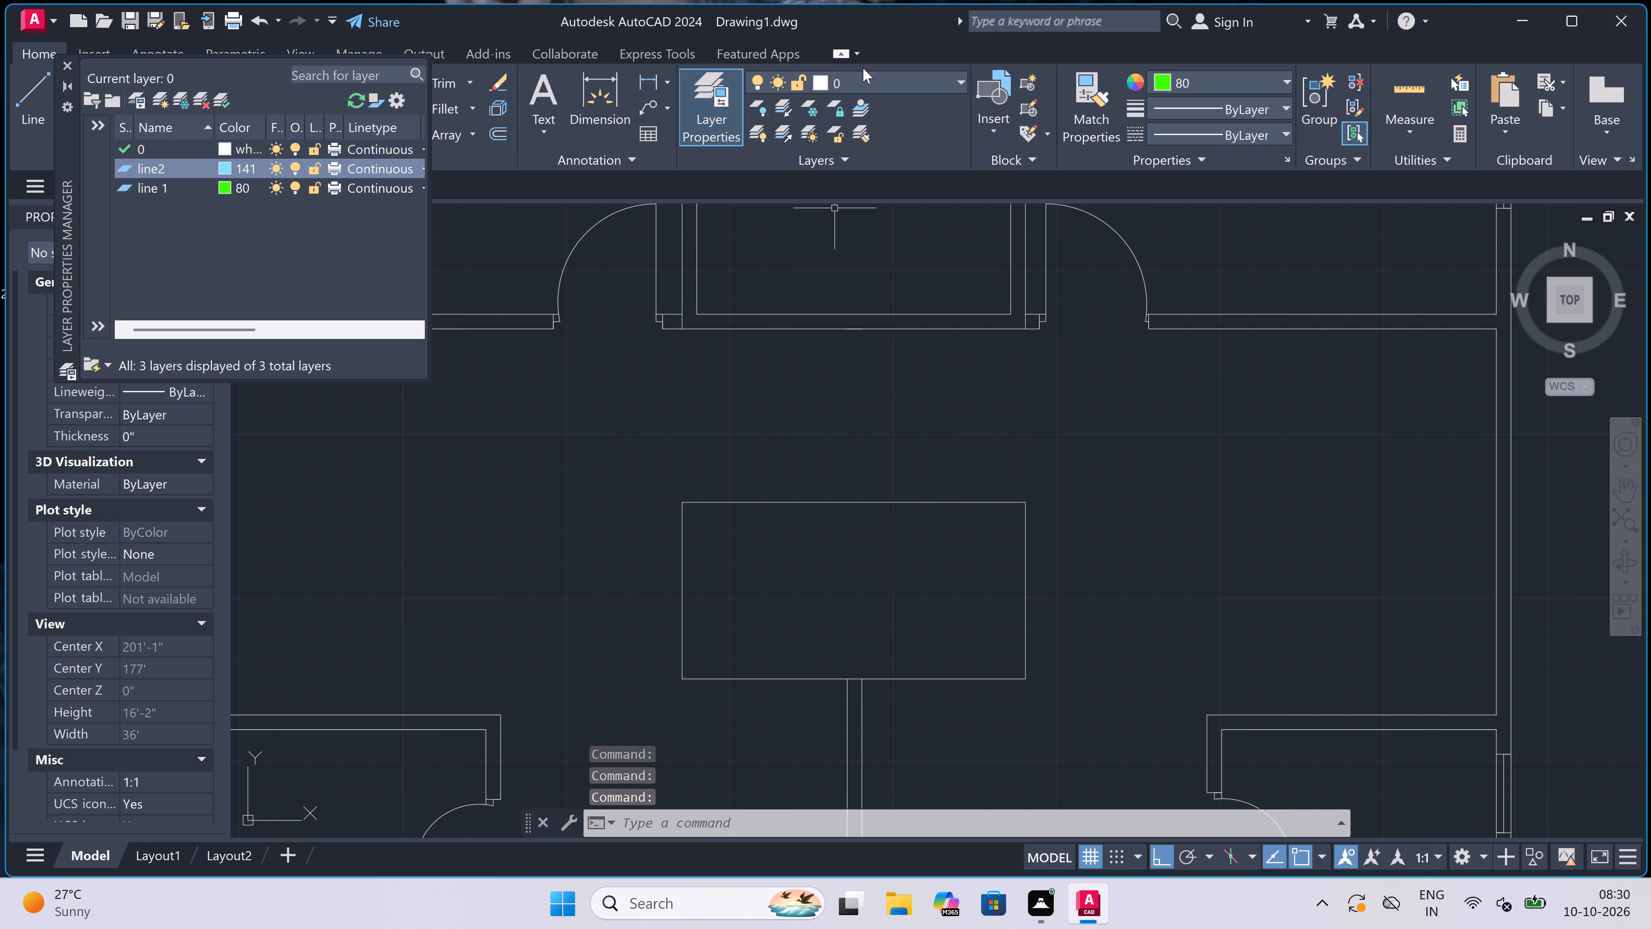
pyautogui.click(64, 64)
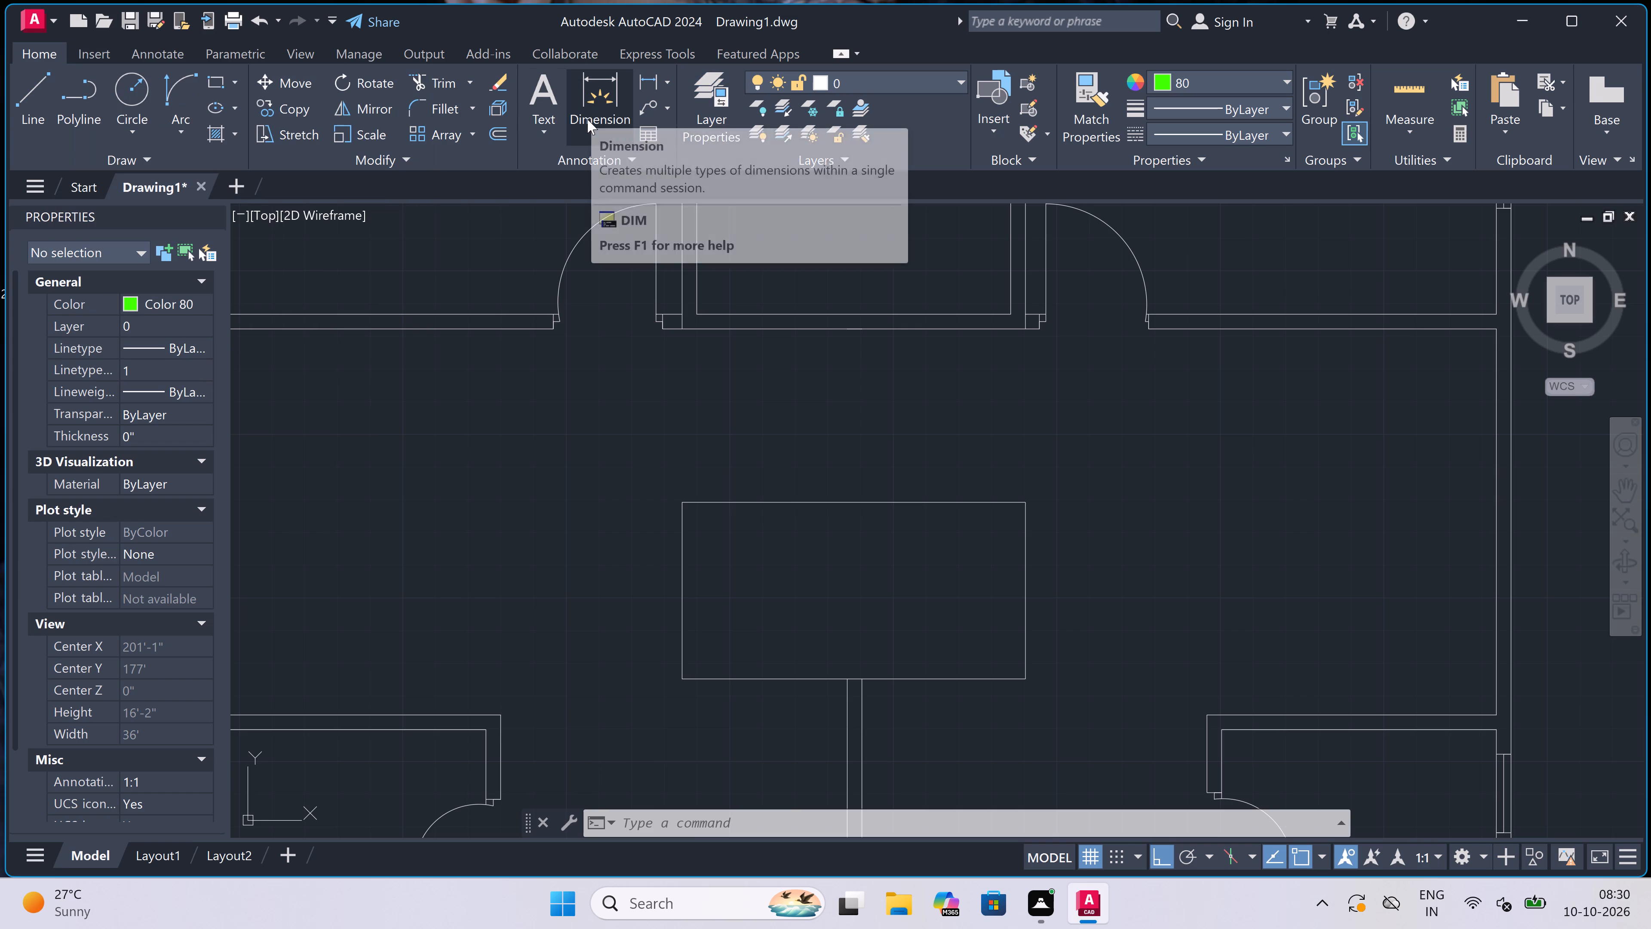
# Make line2 the current layer.
pyautogui.click(810, 82)
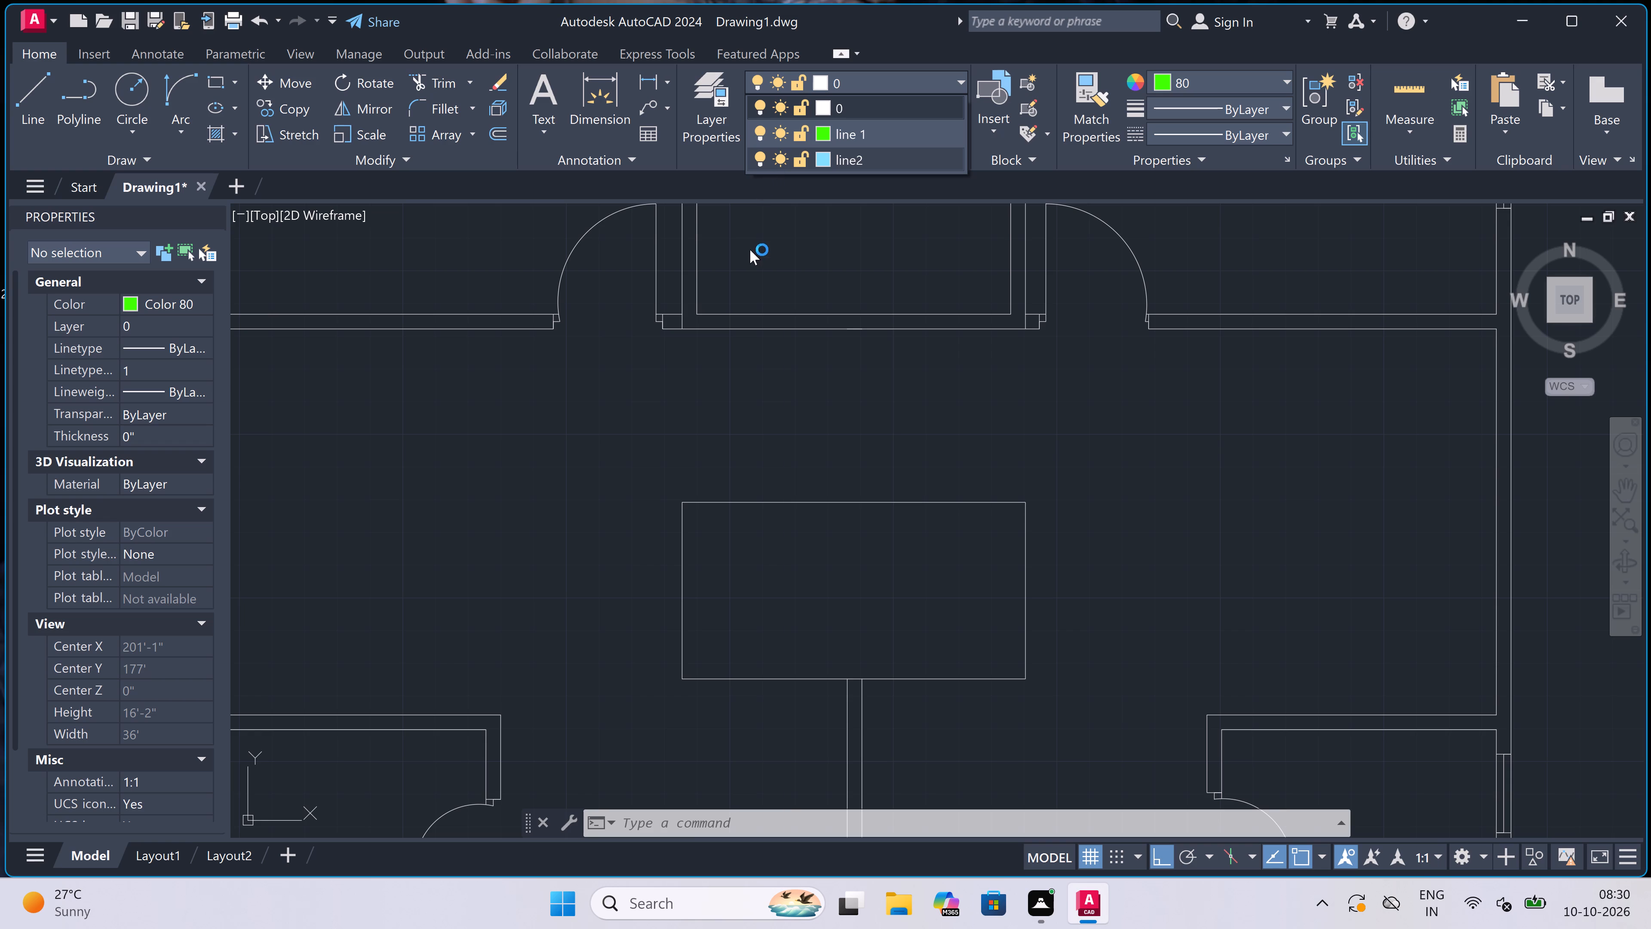
pyautogui.scroll(-3, 734, 347)
pyautogui.scroll(2, 745, 374)
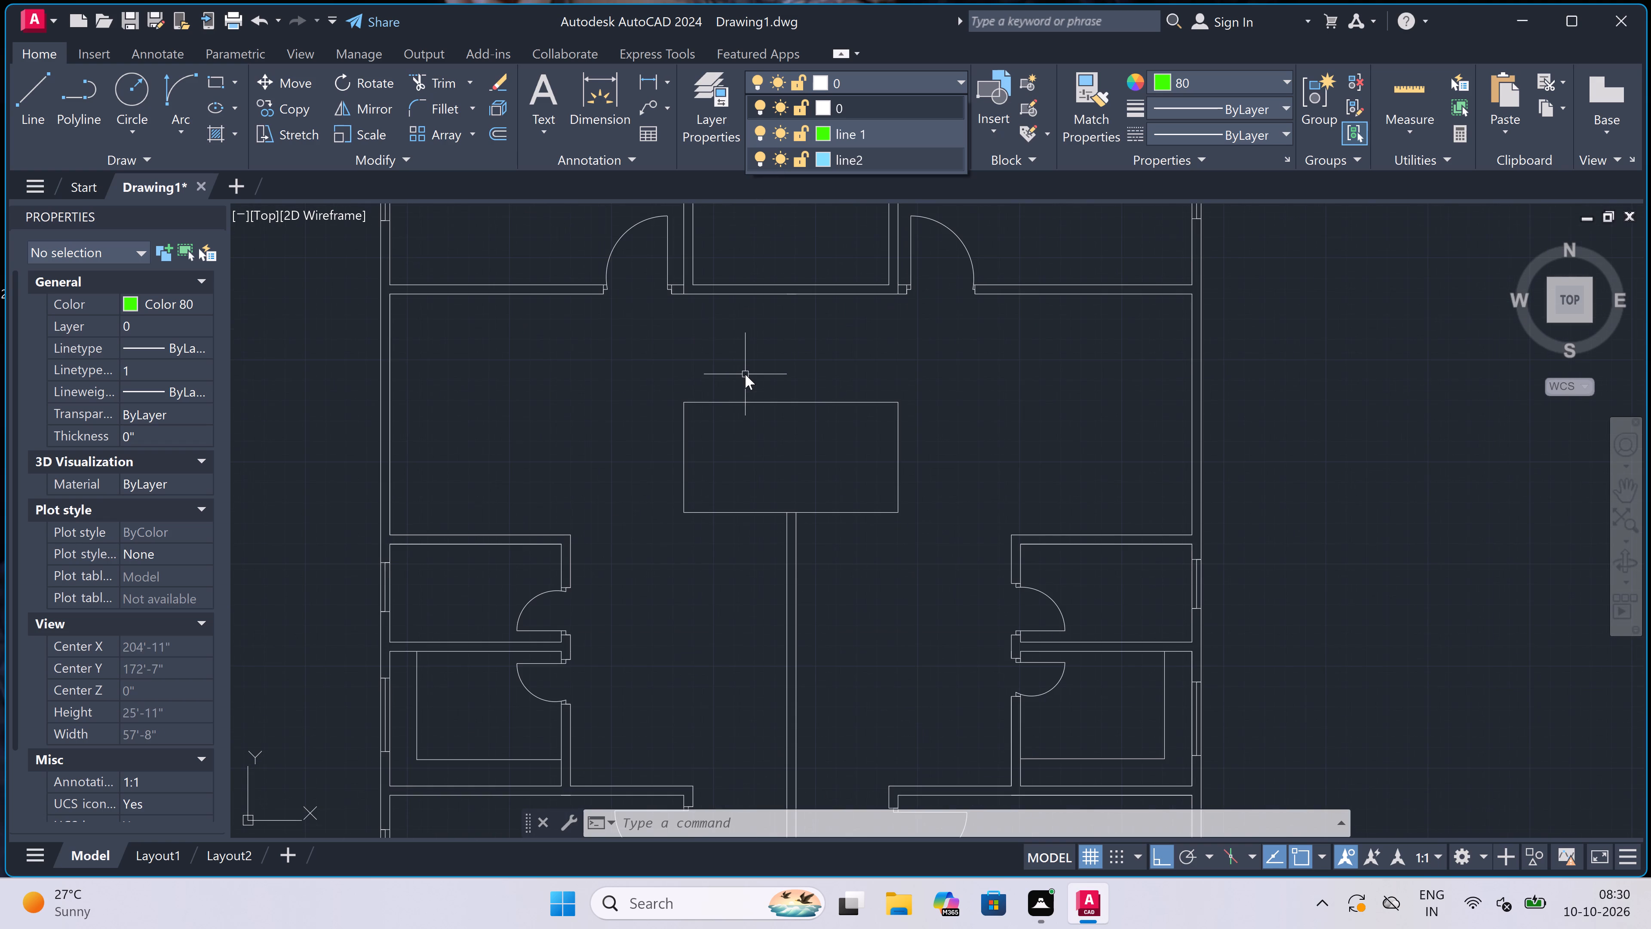
pyautogui.doubleClick(842, 157)
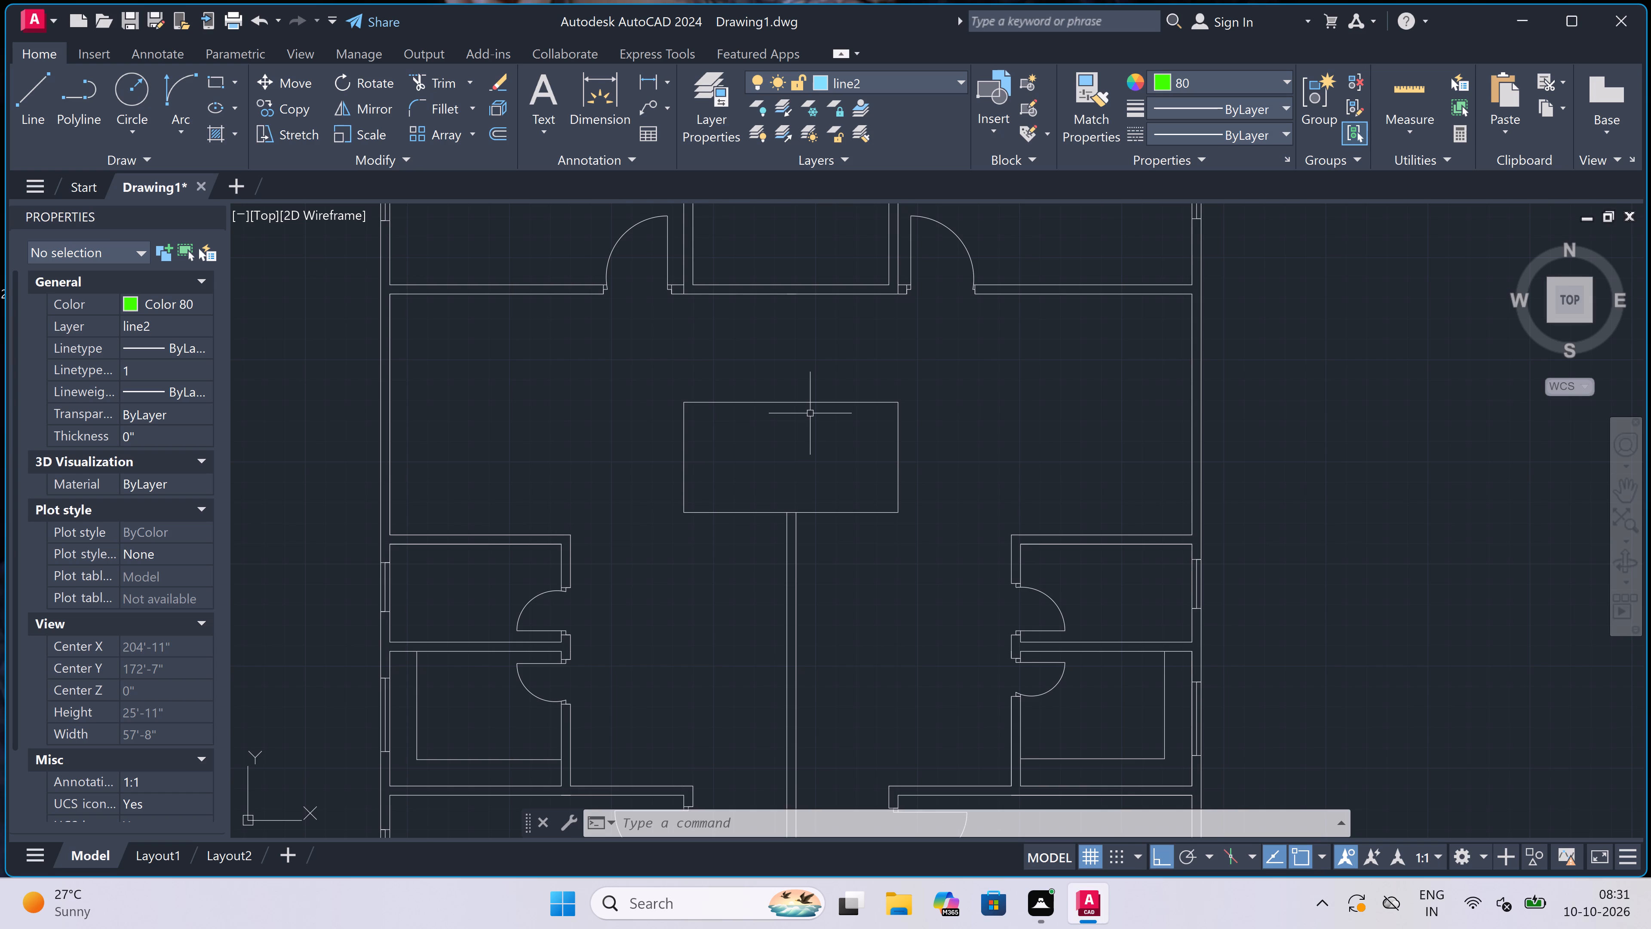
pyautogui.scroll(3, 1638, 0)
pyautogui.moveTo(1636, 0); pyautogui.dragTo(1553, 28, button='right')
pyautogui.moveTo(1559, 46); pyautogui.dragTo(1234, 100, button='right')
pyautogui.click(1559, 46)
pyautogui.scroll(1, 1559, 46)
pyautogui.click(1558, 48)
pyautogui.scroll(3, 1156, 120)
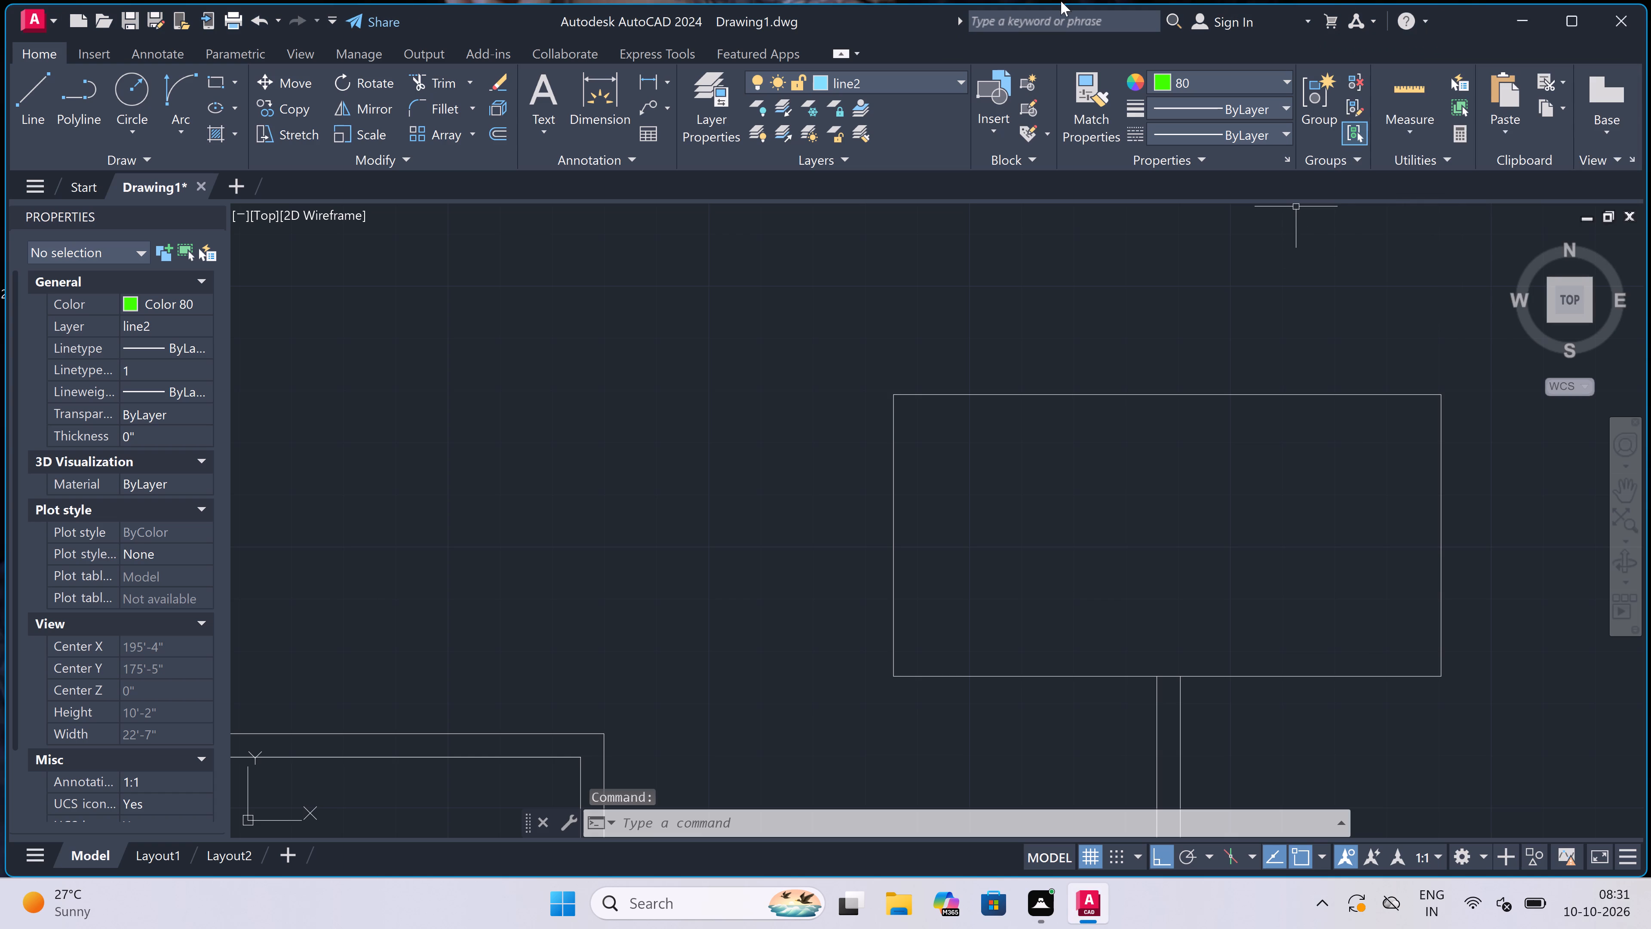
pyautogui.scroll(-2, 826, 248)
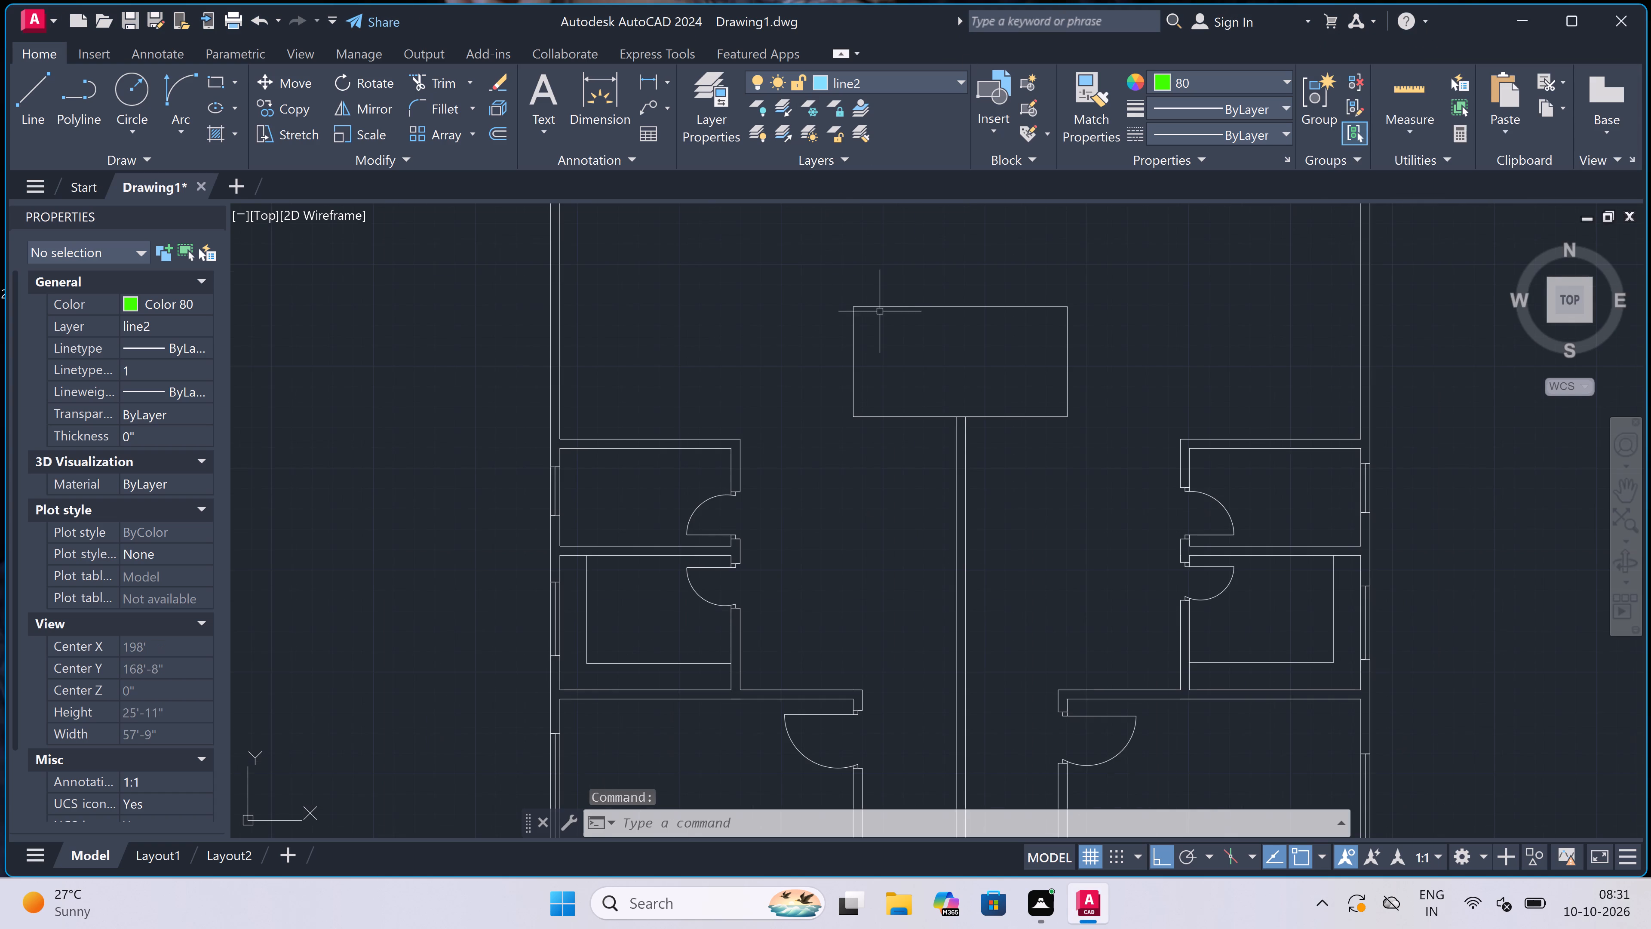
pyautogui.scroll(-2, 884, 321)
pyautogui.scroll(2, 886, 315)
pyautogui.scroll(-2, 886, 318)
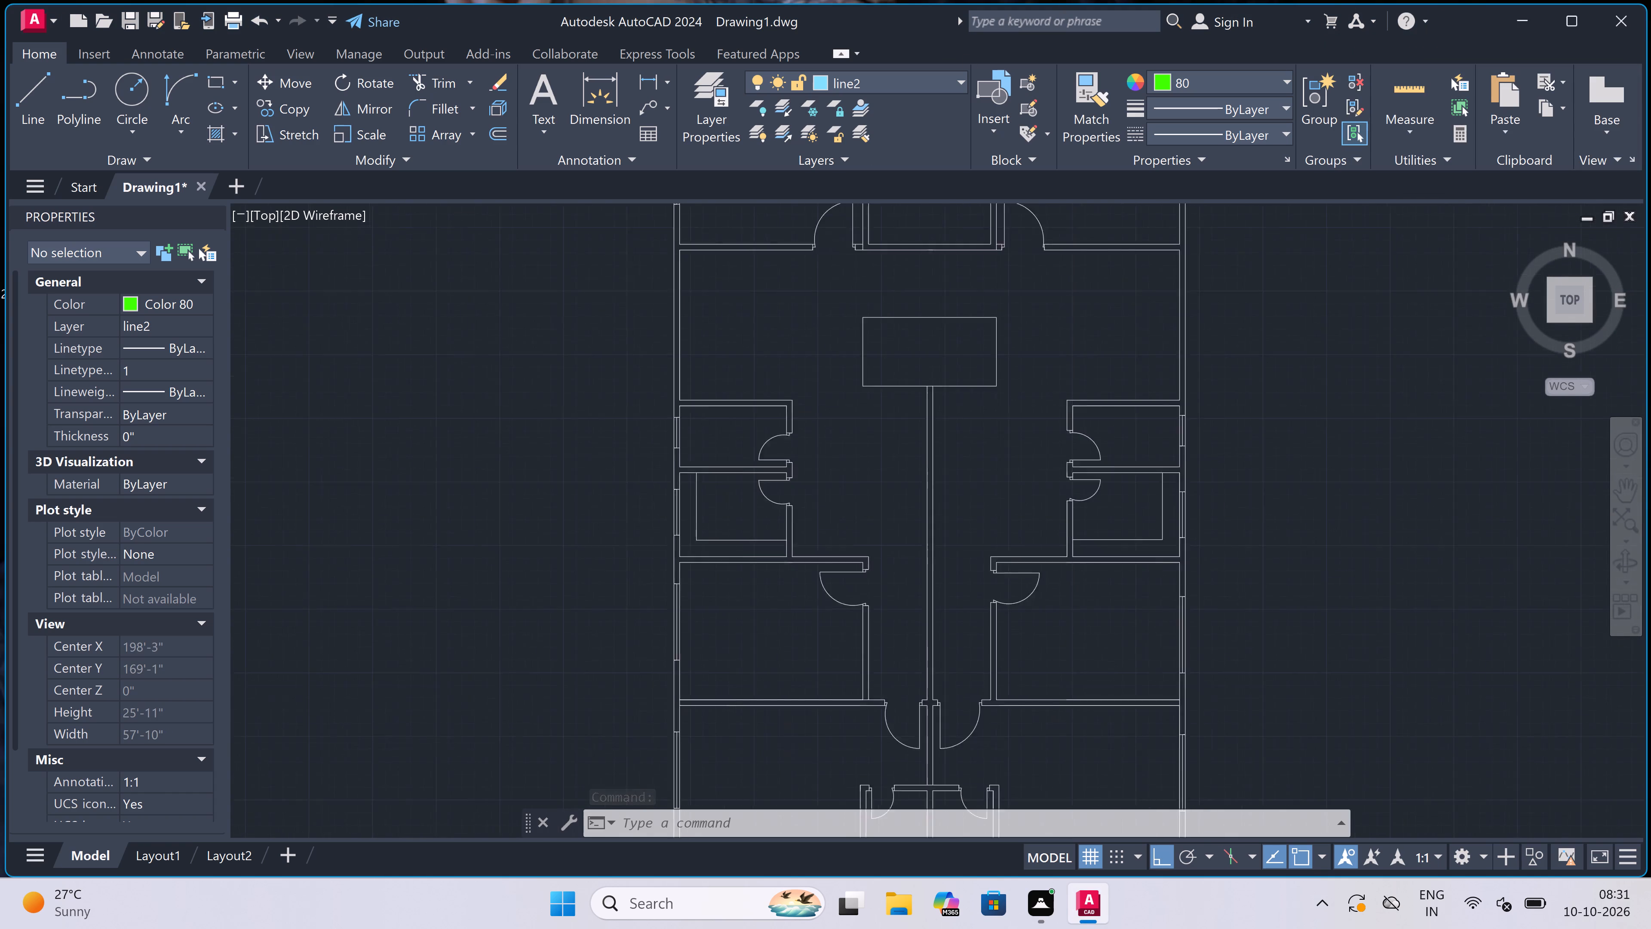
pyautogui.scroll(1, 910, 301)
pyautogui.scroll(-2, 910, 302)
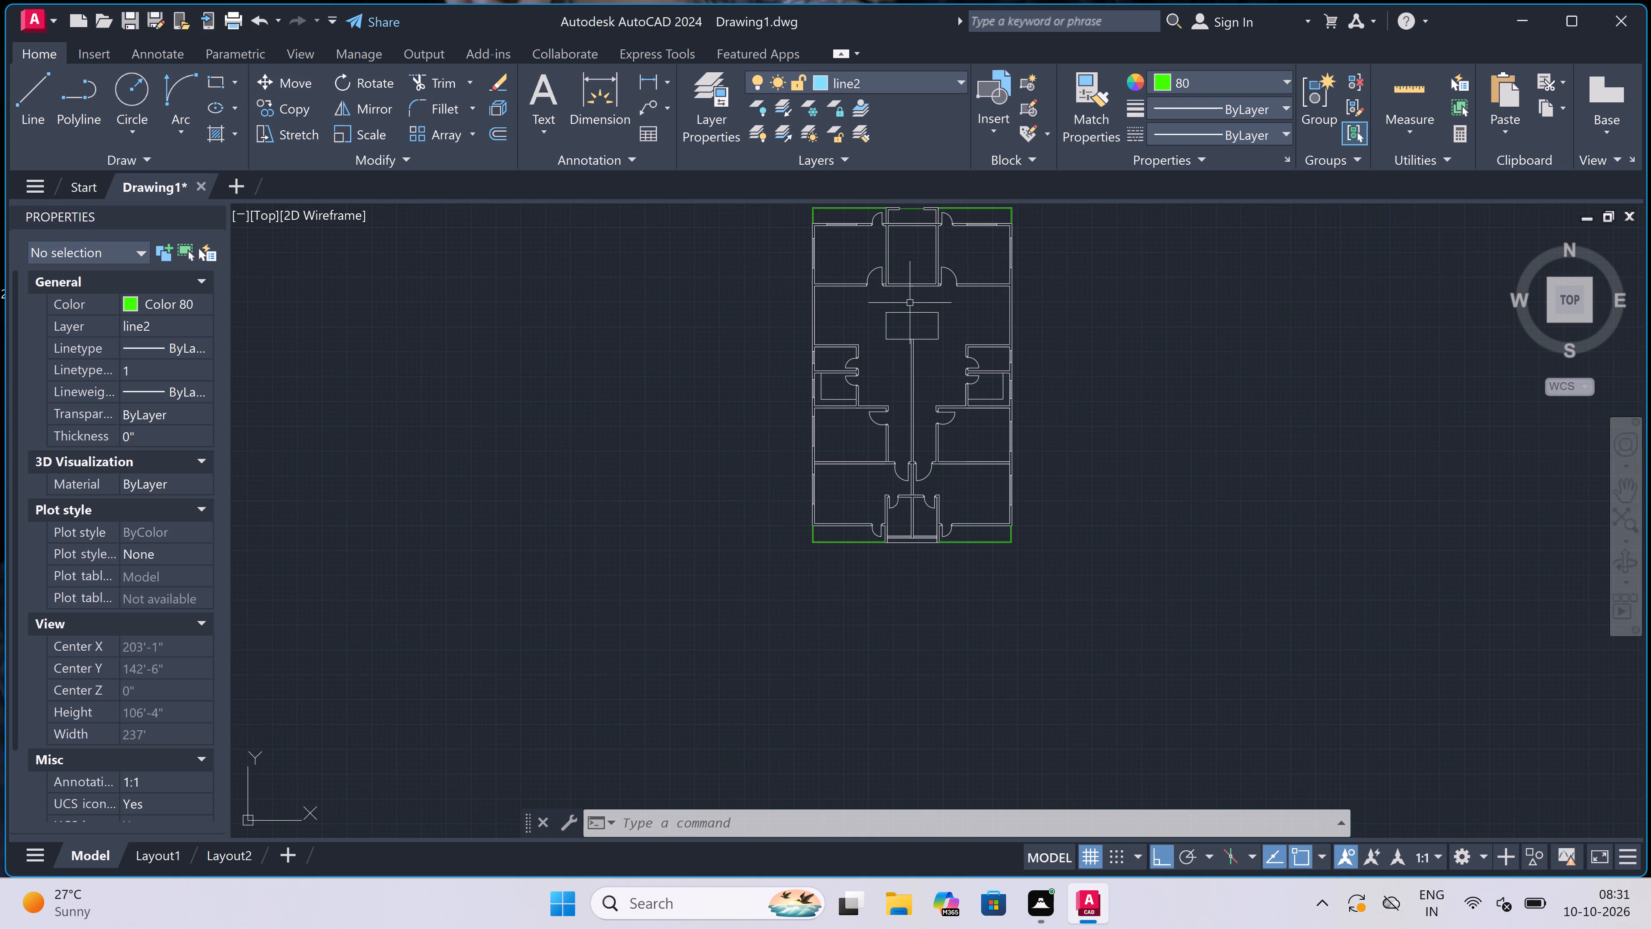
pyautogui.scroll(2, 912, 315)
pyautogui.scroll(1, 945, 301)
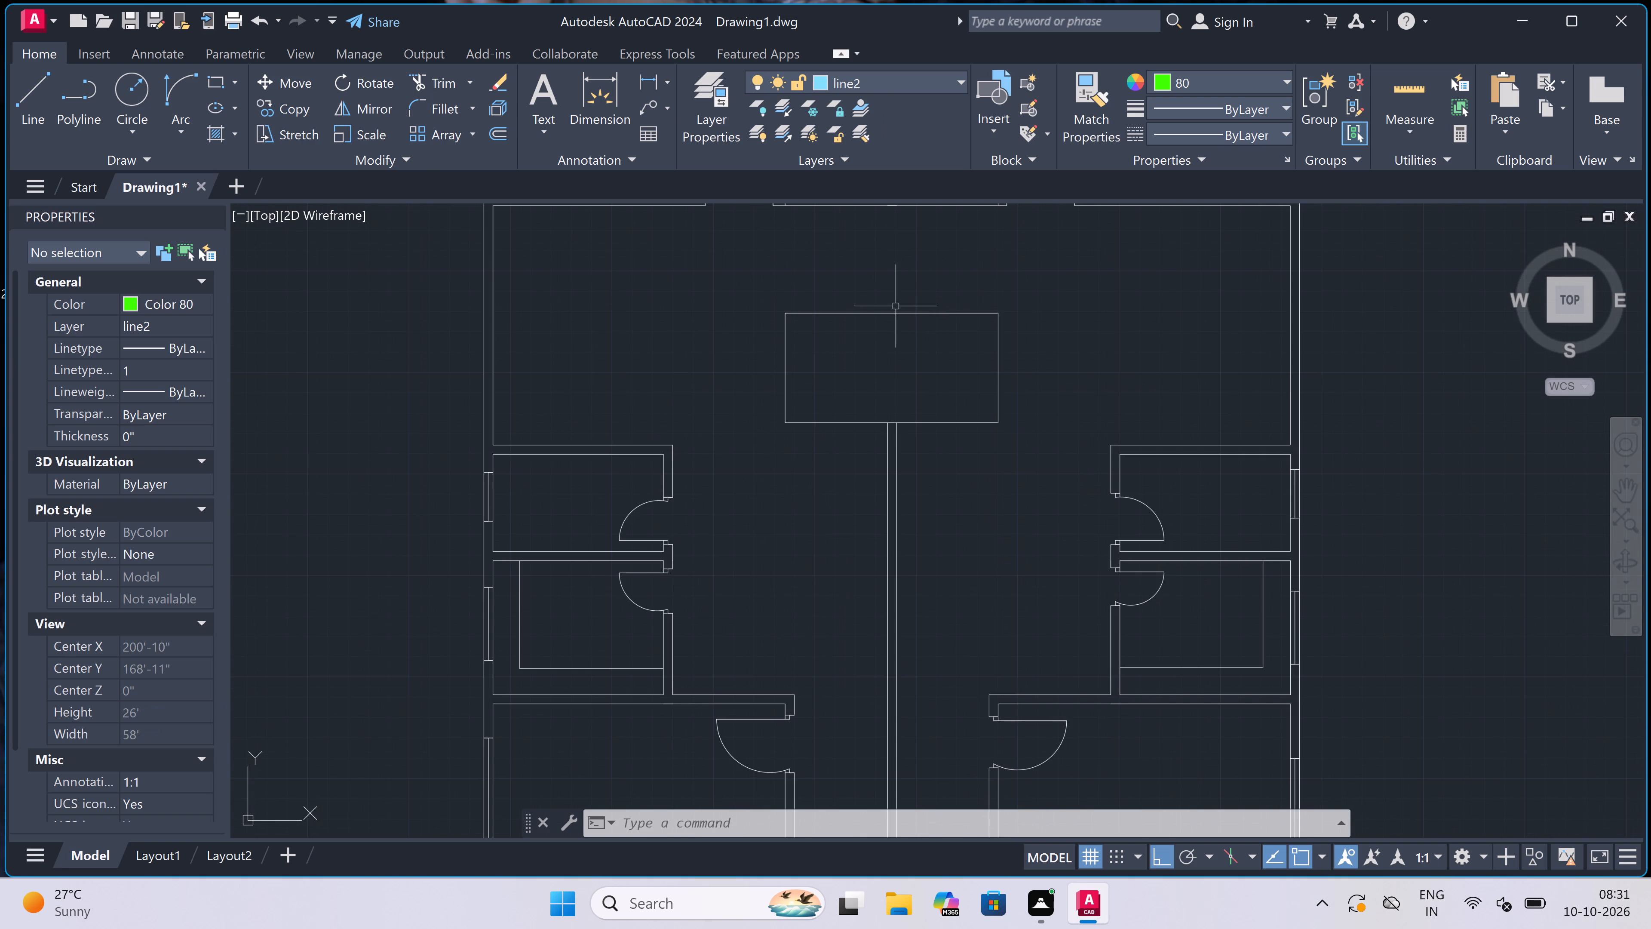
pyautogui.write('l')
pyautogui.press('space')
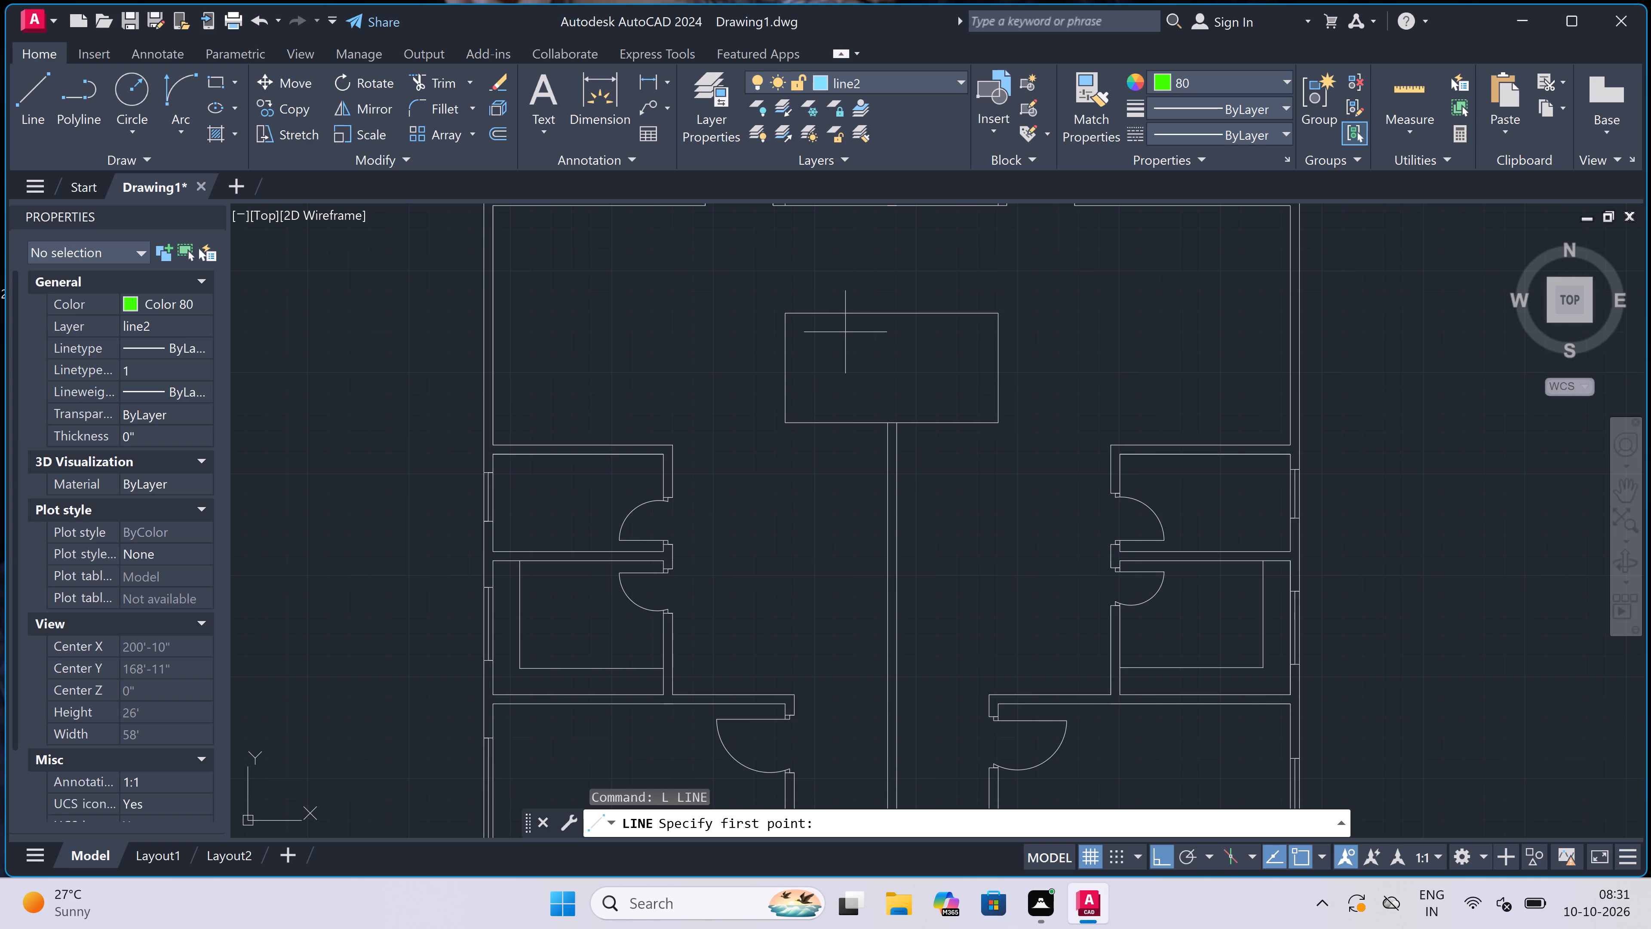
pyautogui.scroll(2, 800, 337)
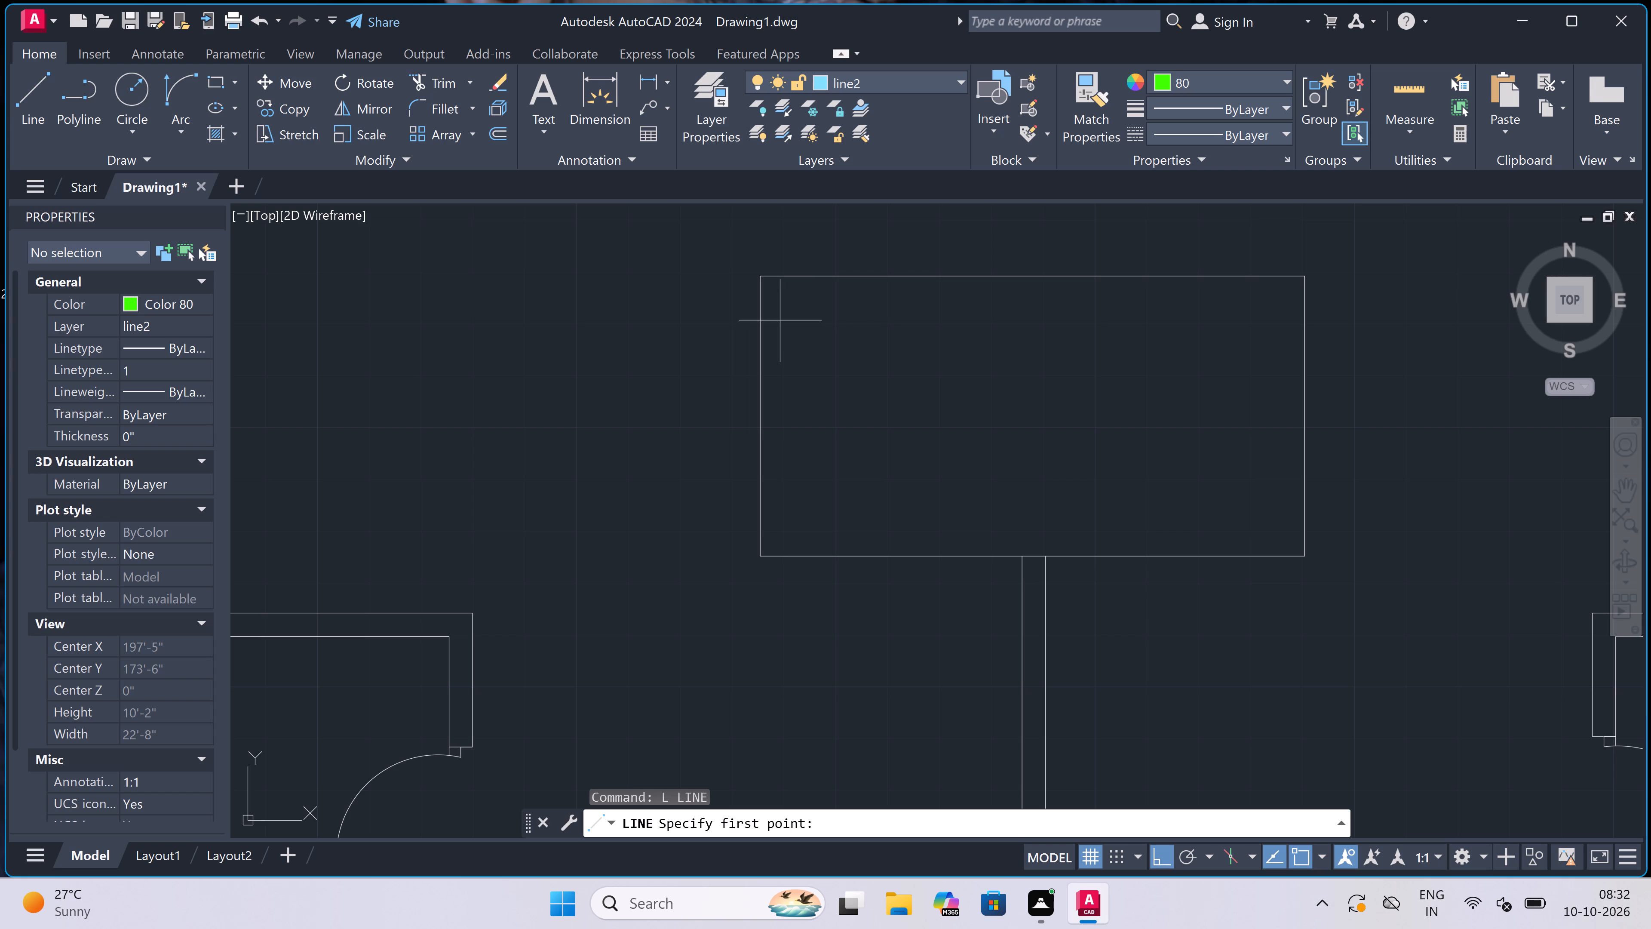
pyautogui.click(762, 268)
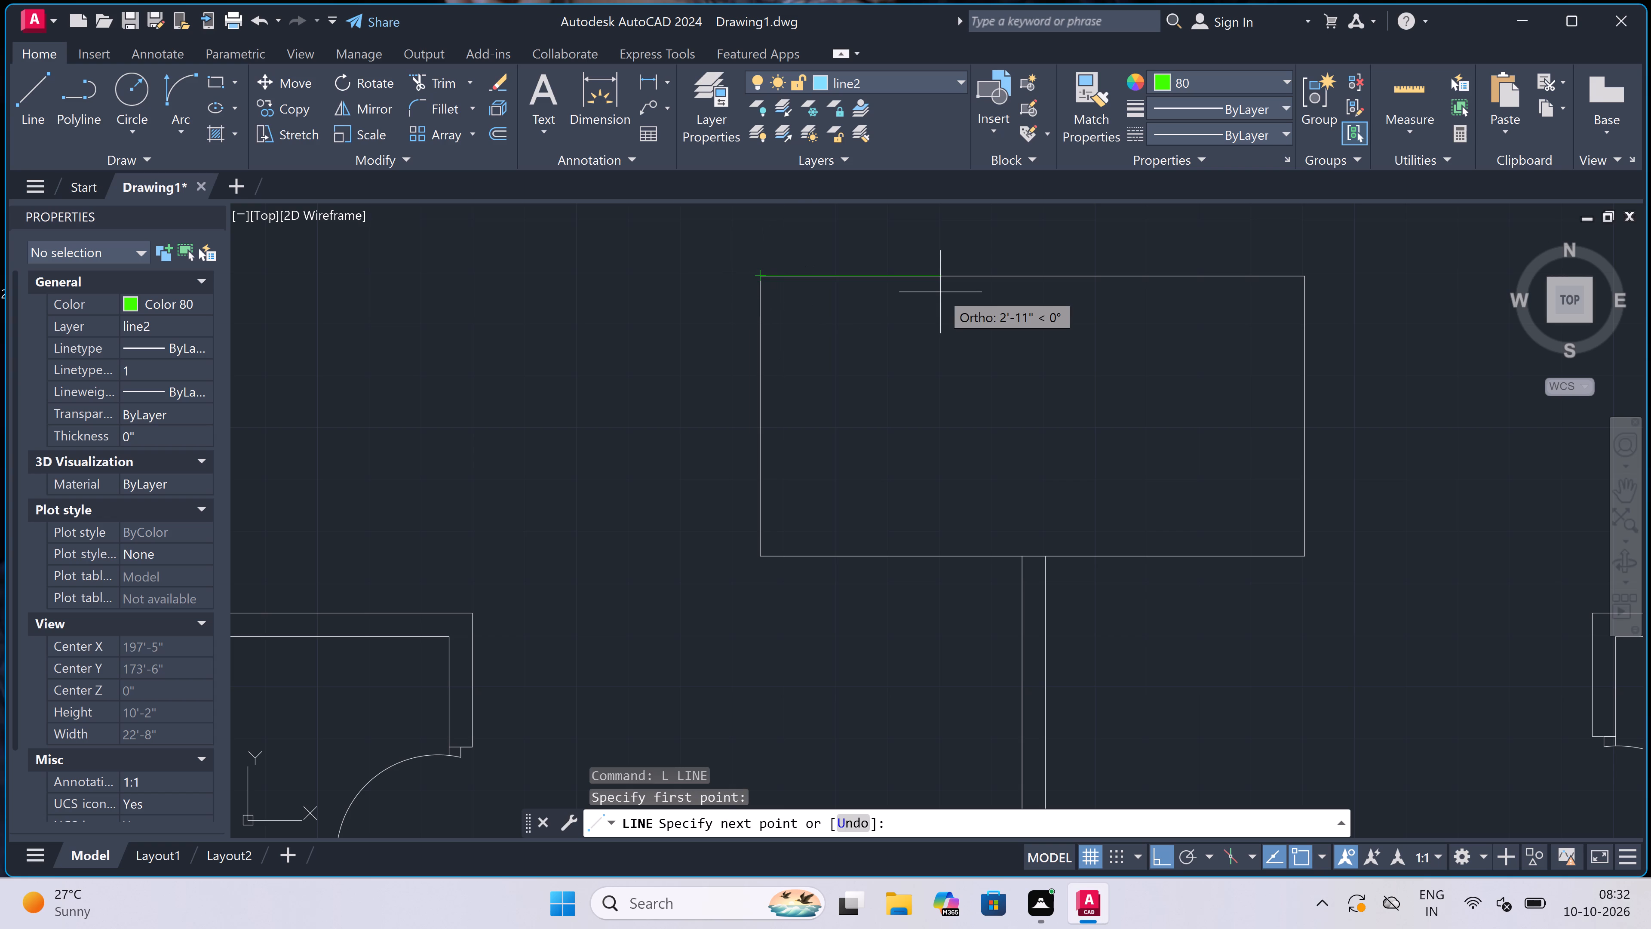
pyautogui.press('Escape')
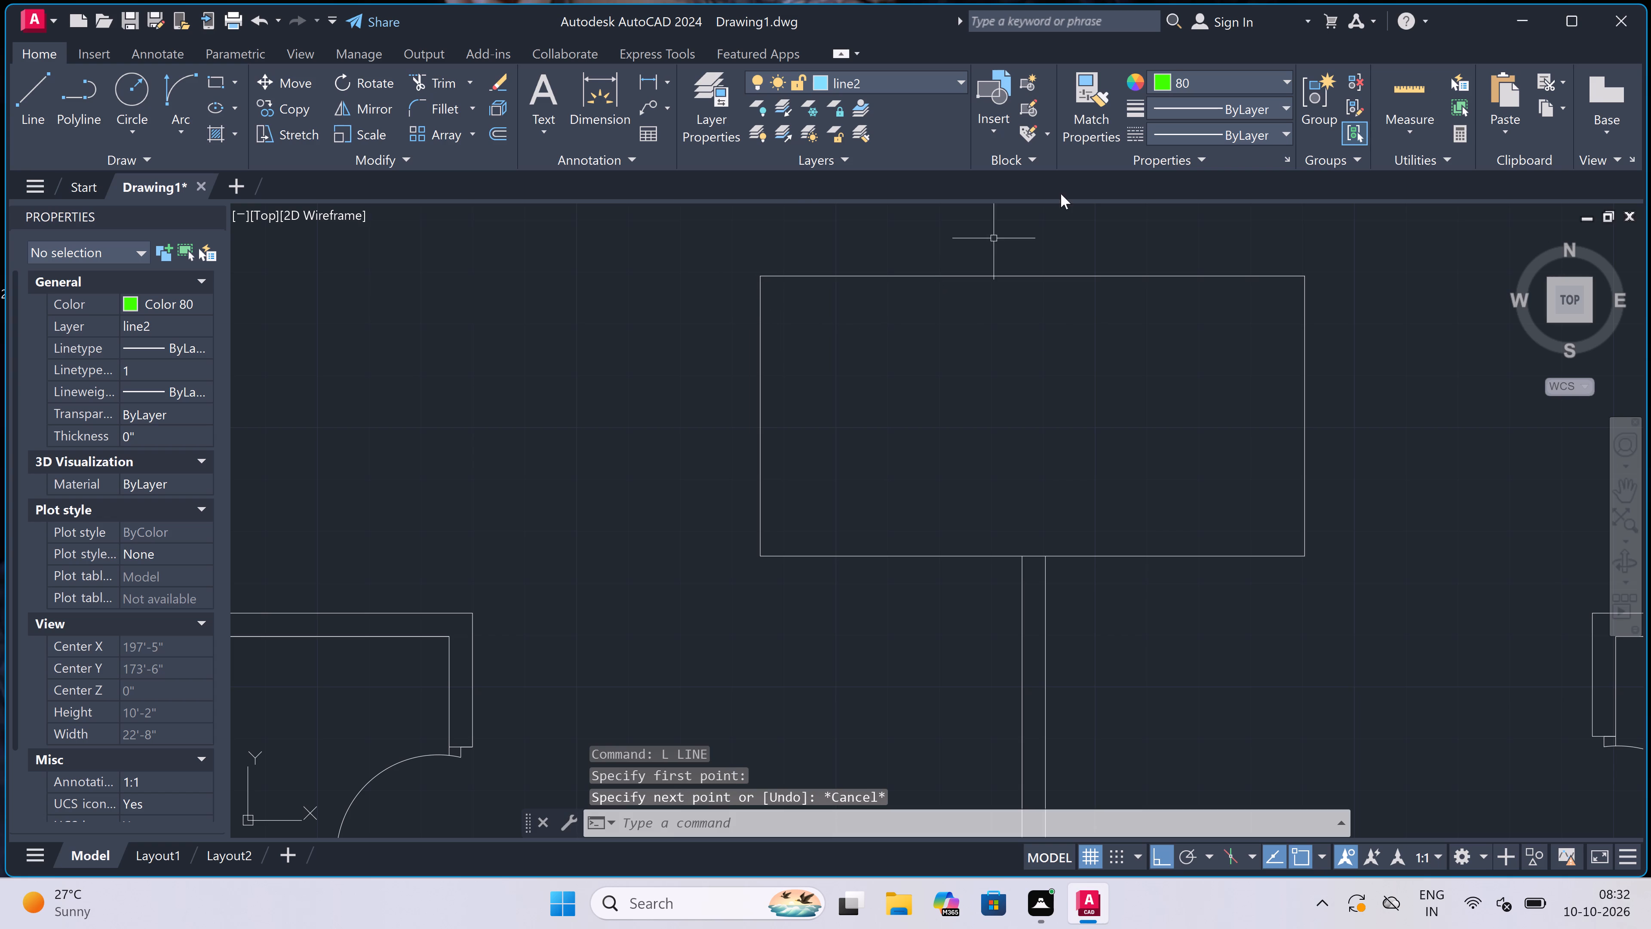
# Set the current object color to ByLayer.
pyautogui.click(1215, 77)
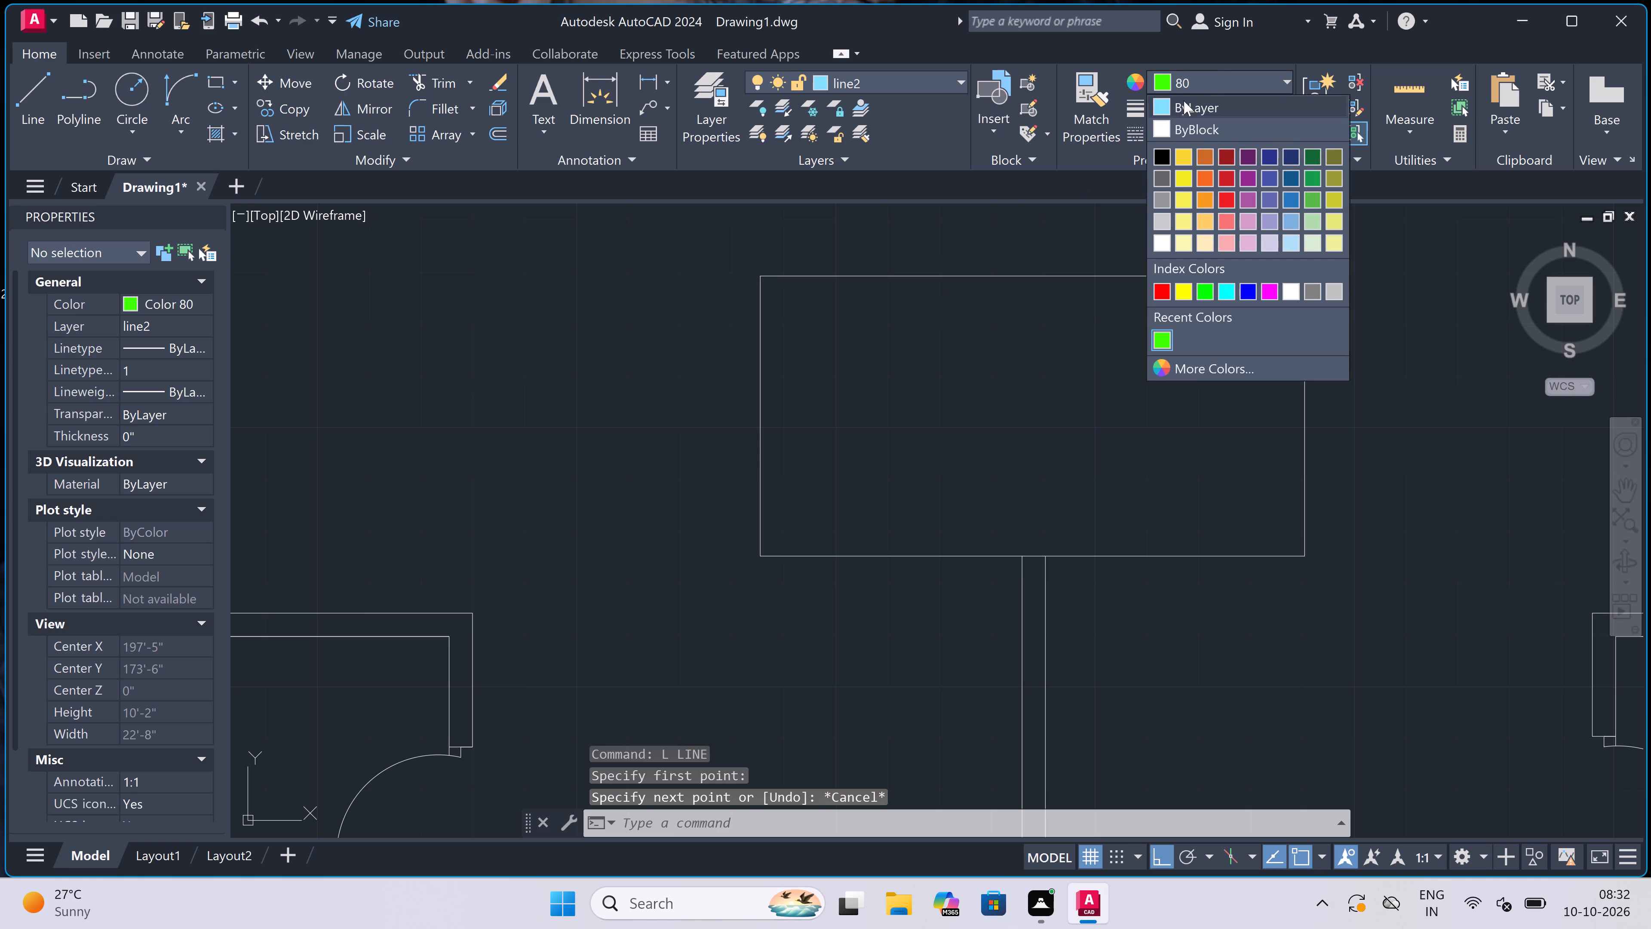
pyautogui.click(1176, 108)
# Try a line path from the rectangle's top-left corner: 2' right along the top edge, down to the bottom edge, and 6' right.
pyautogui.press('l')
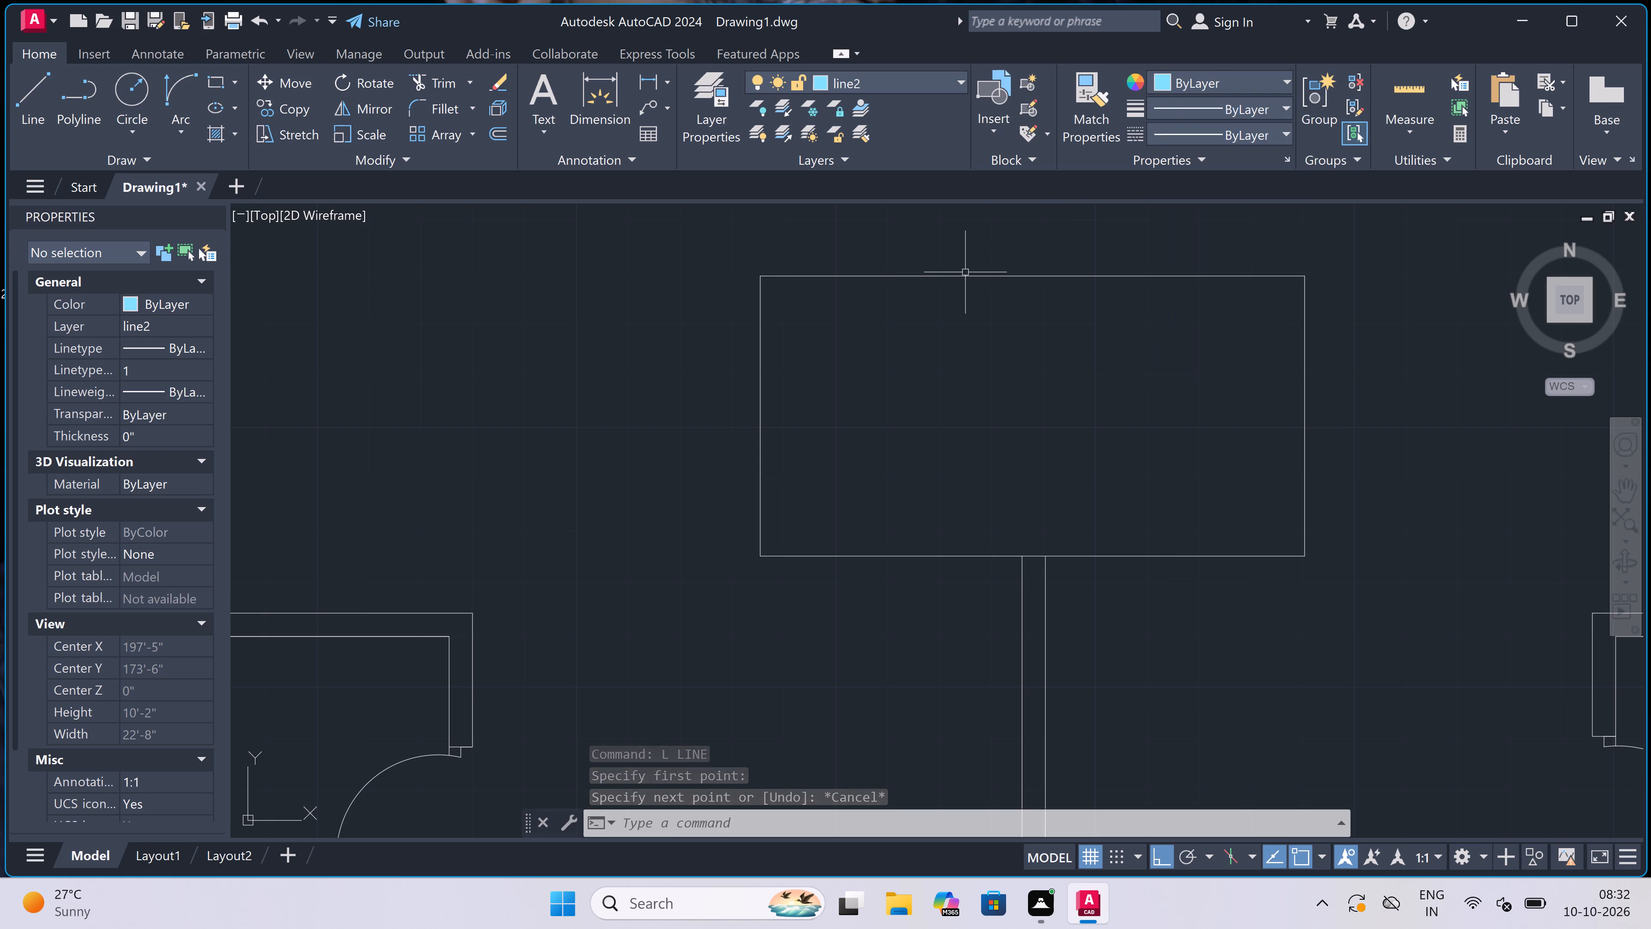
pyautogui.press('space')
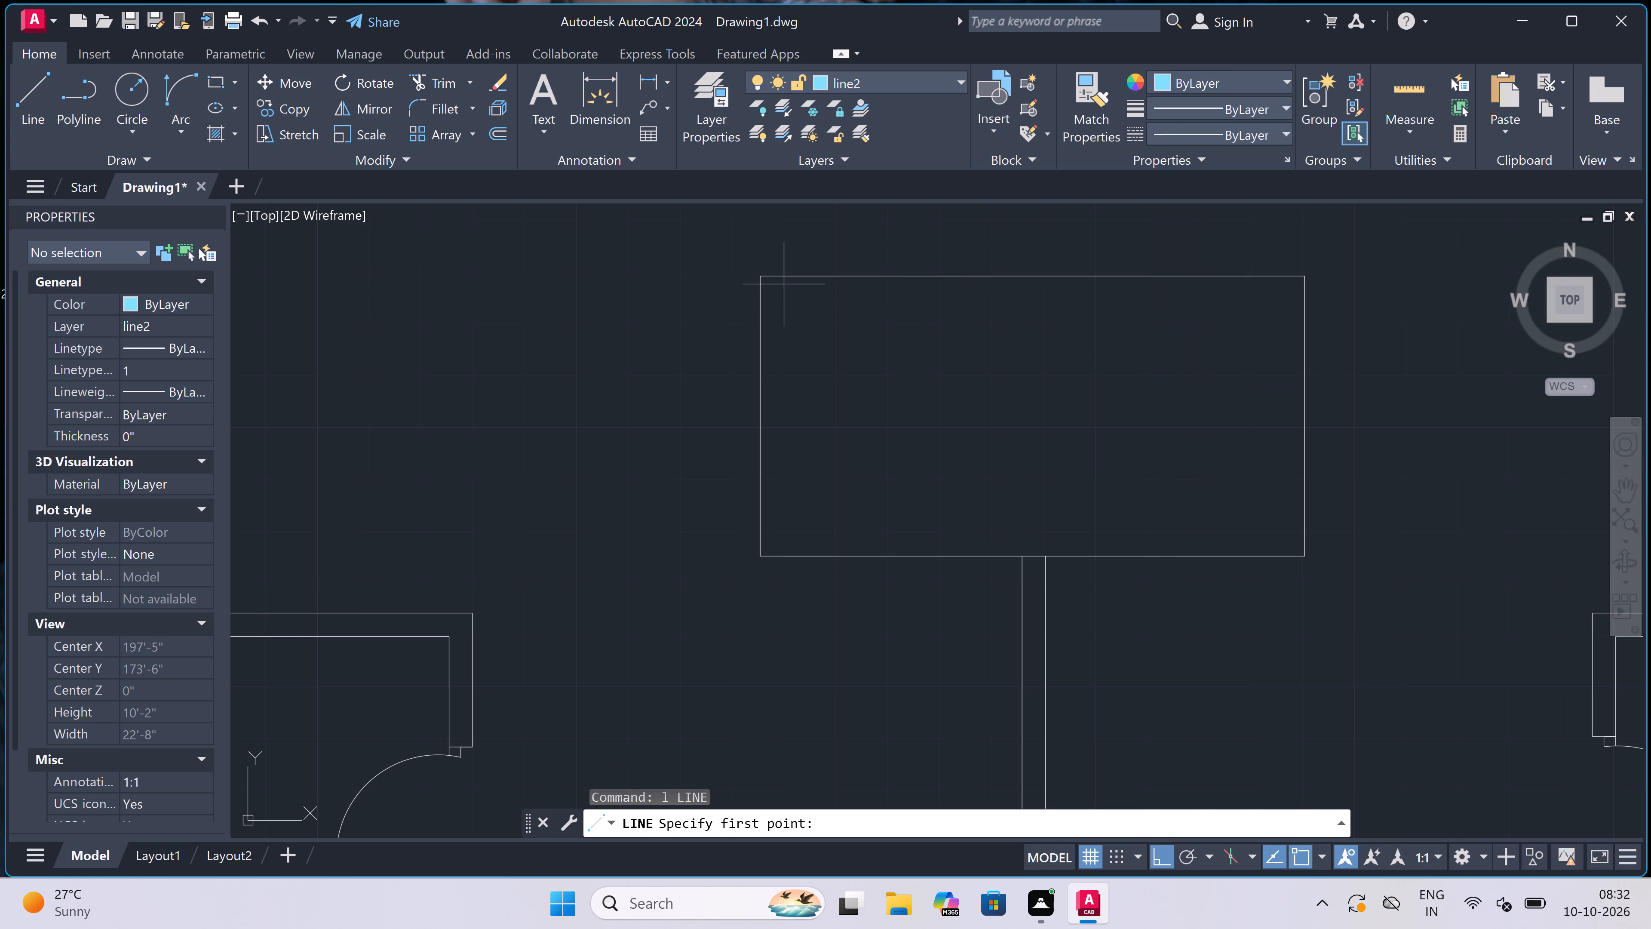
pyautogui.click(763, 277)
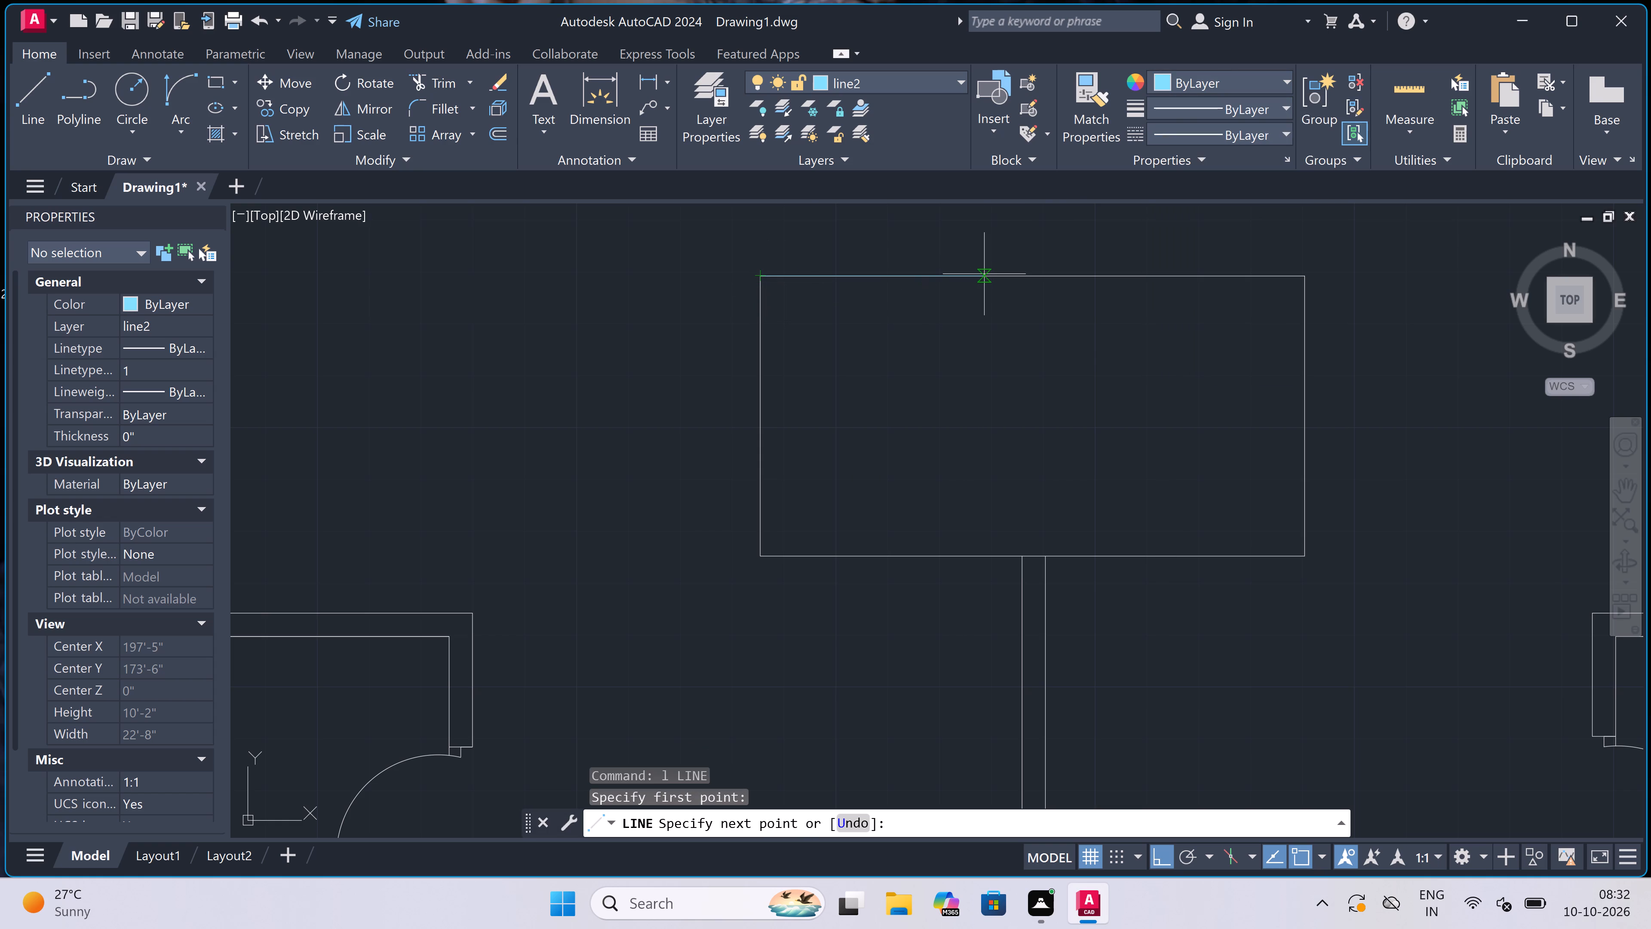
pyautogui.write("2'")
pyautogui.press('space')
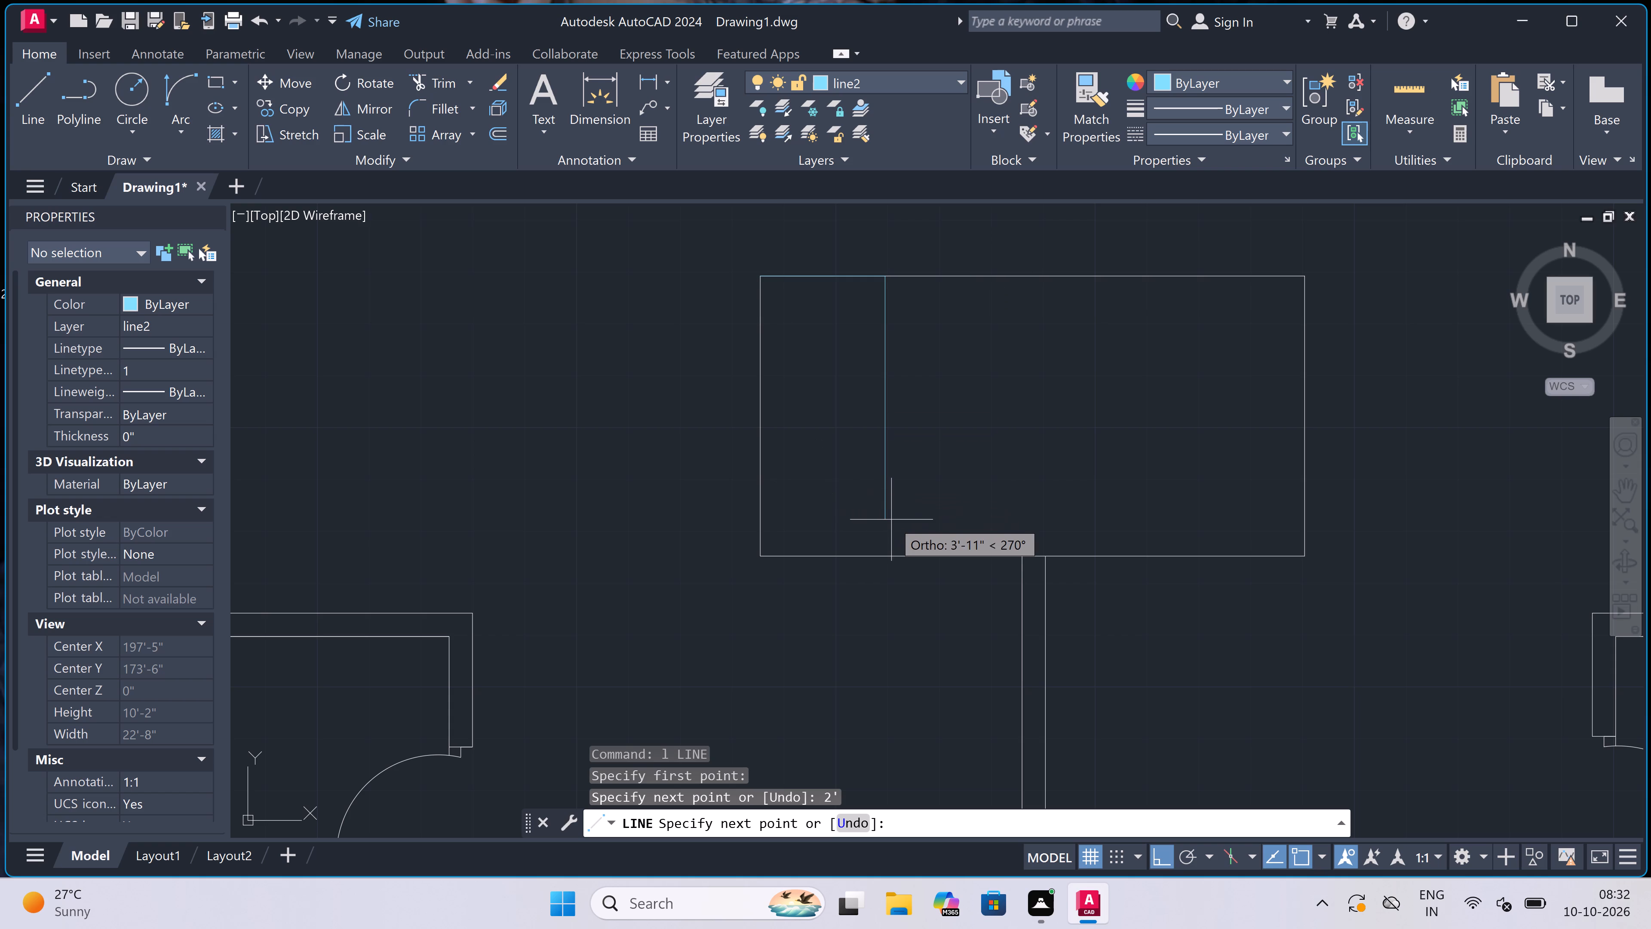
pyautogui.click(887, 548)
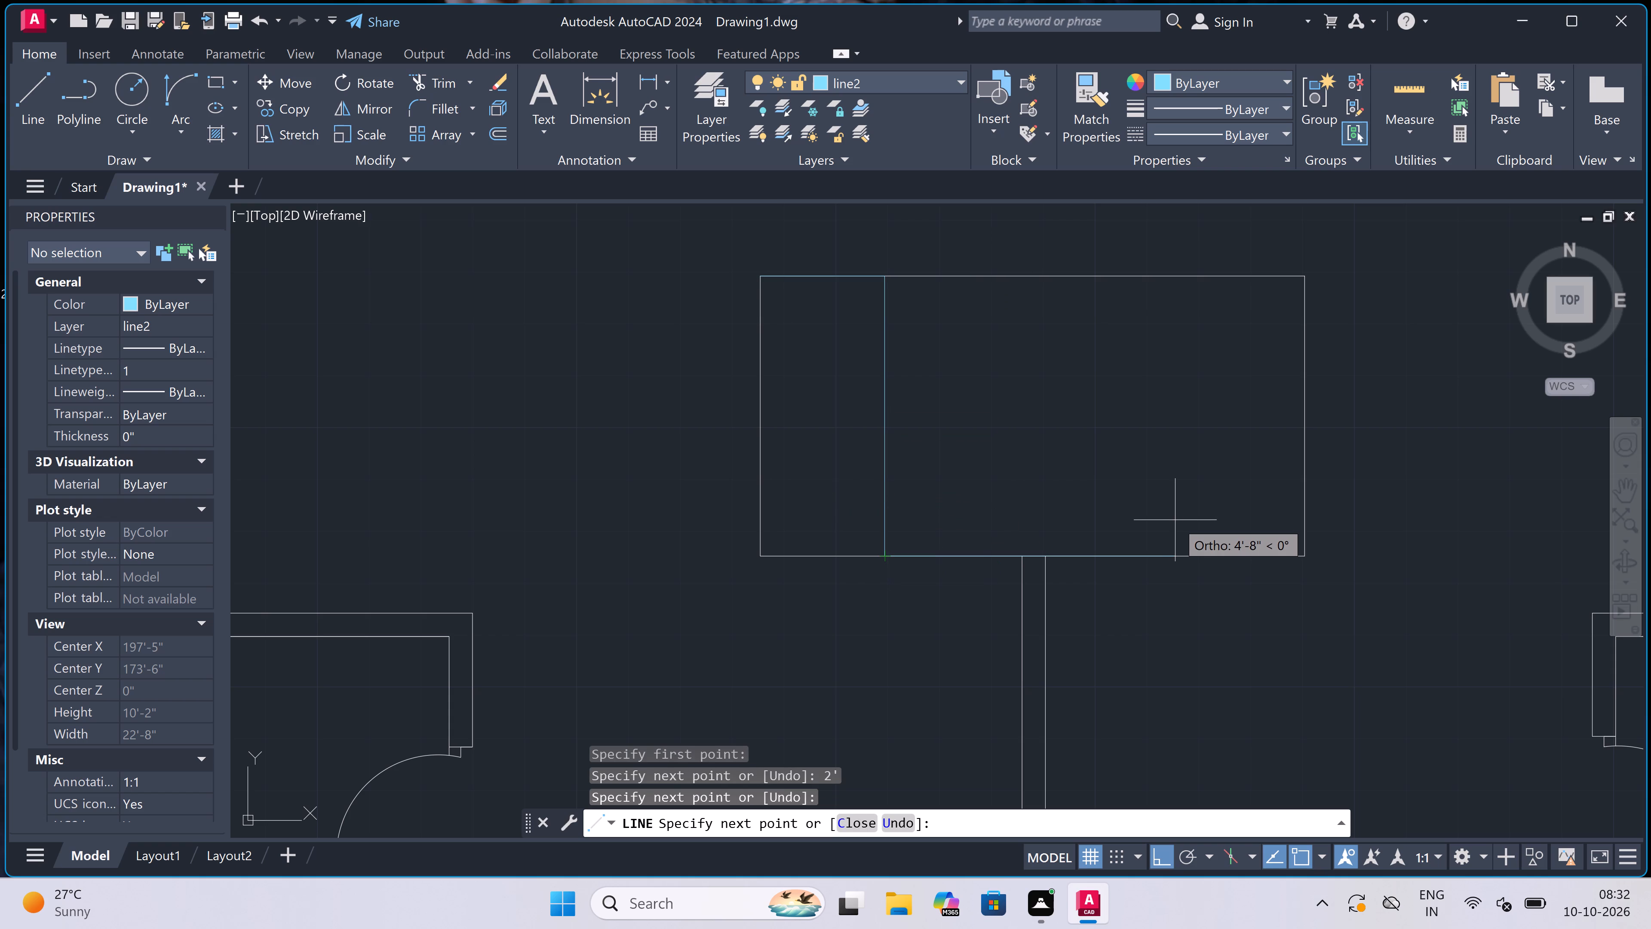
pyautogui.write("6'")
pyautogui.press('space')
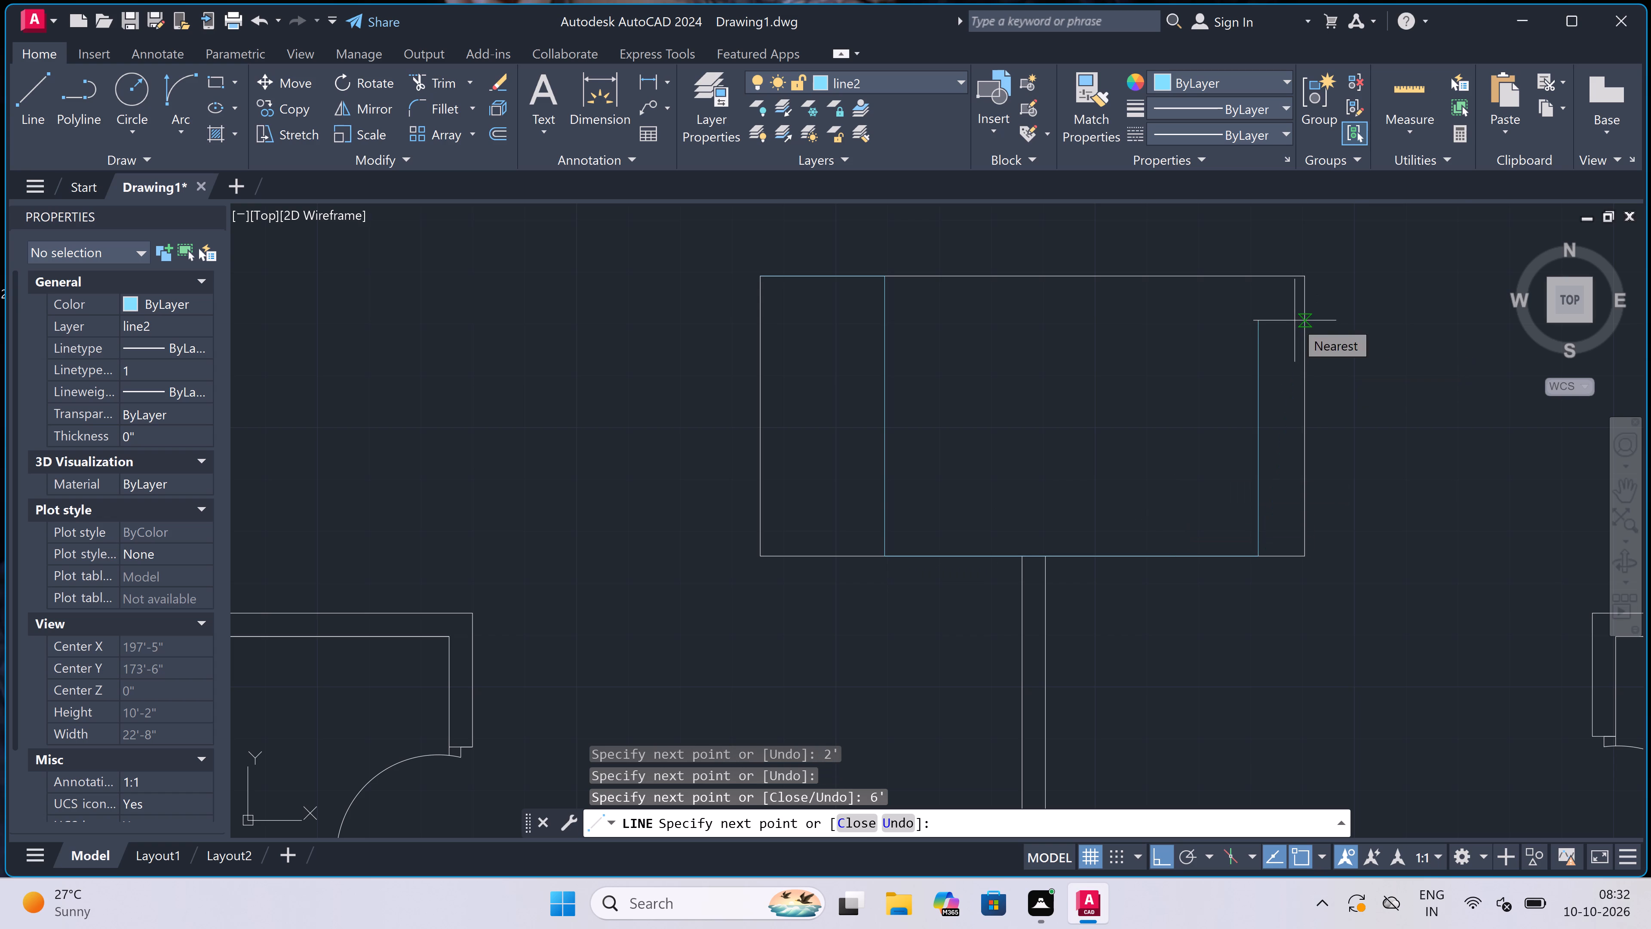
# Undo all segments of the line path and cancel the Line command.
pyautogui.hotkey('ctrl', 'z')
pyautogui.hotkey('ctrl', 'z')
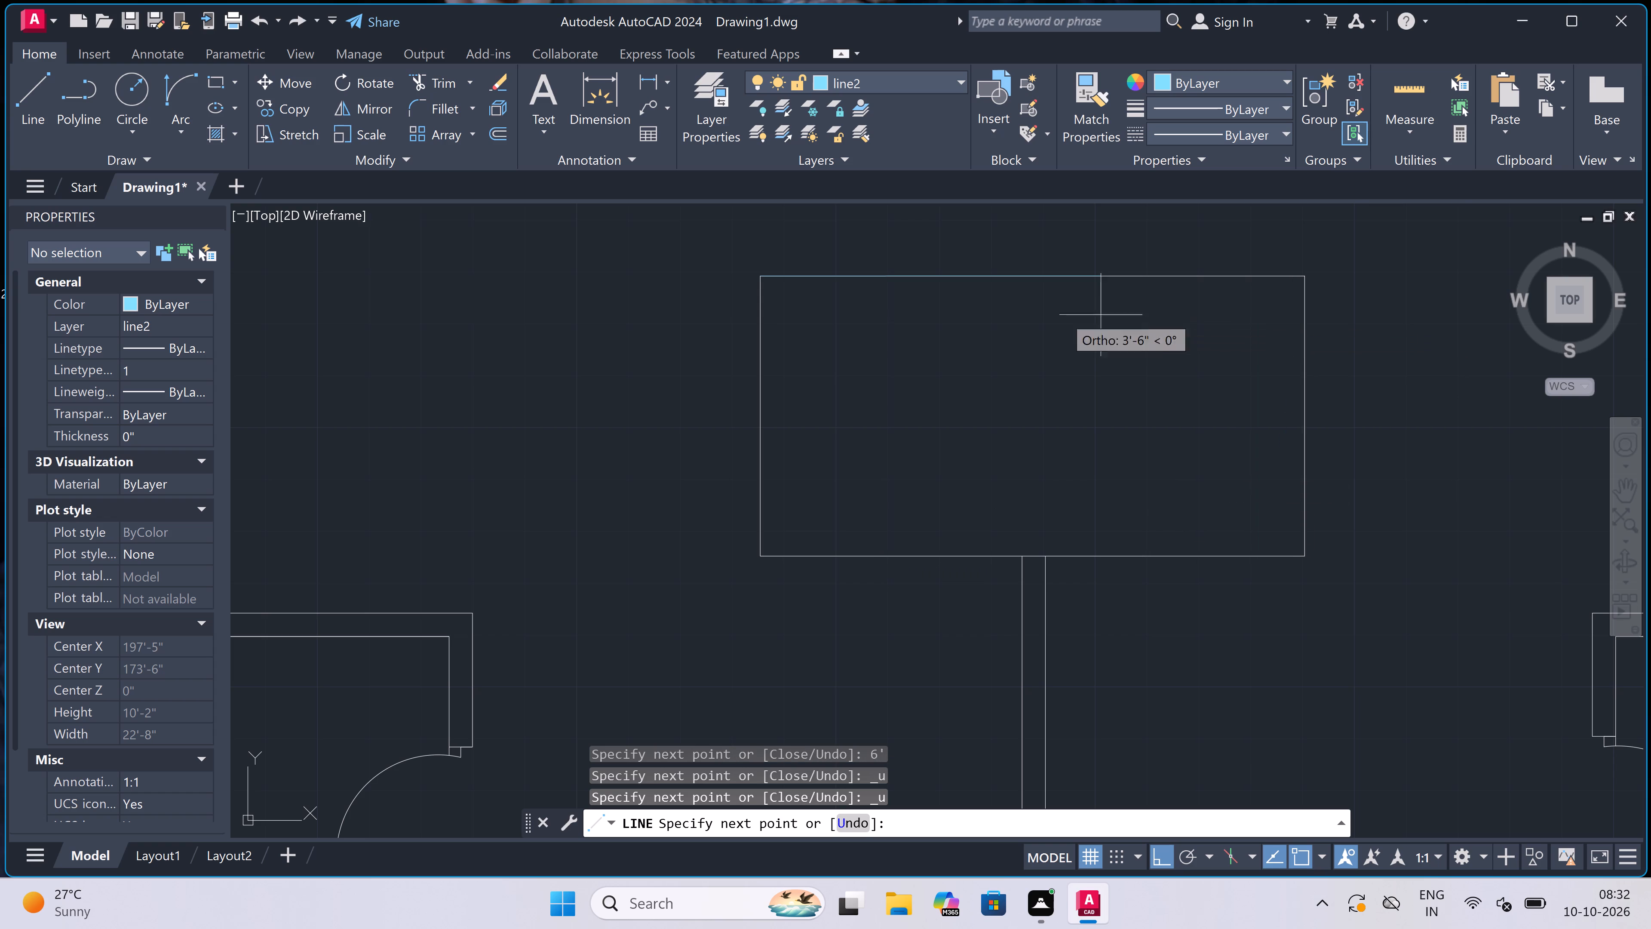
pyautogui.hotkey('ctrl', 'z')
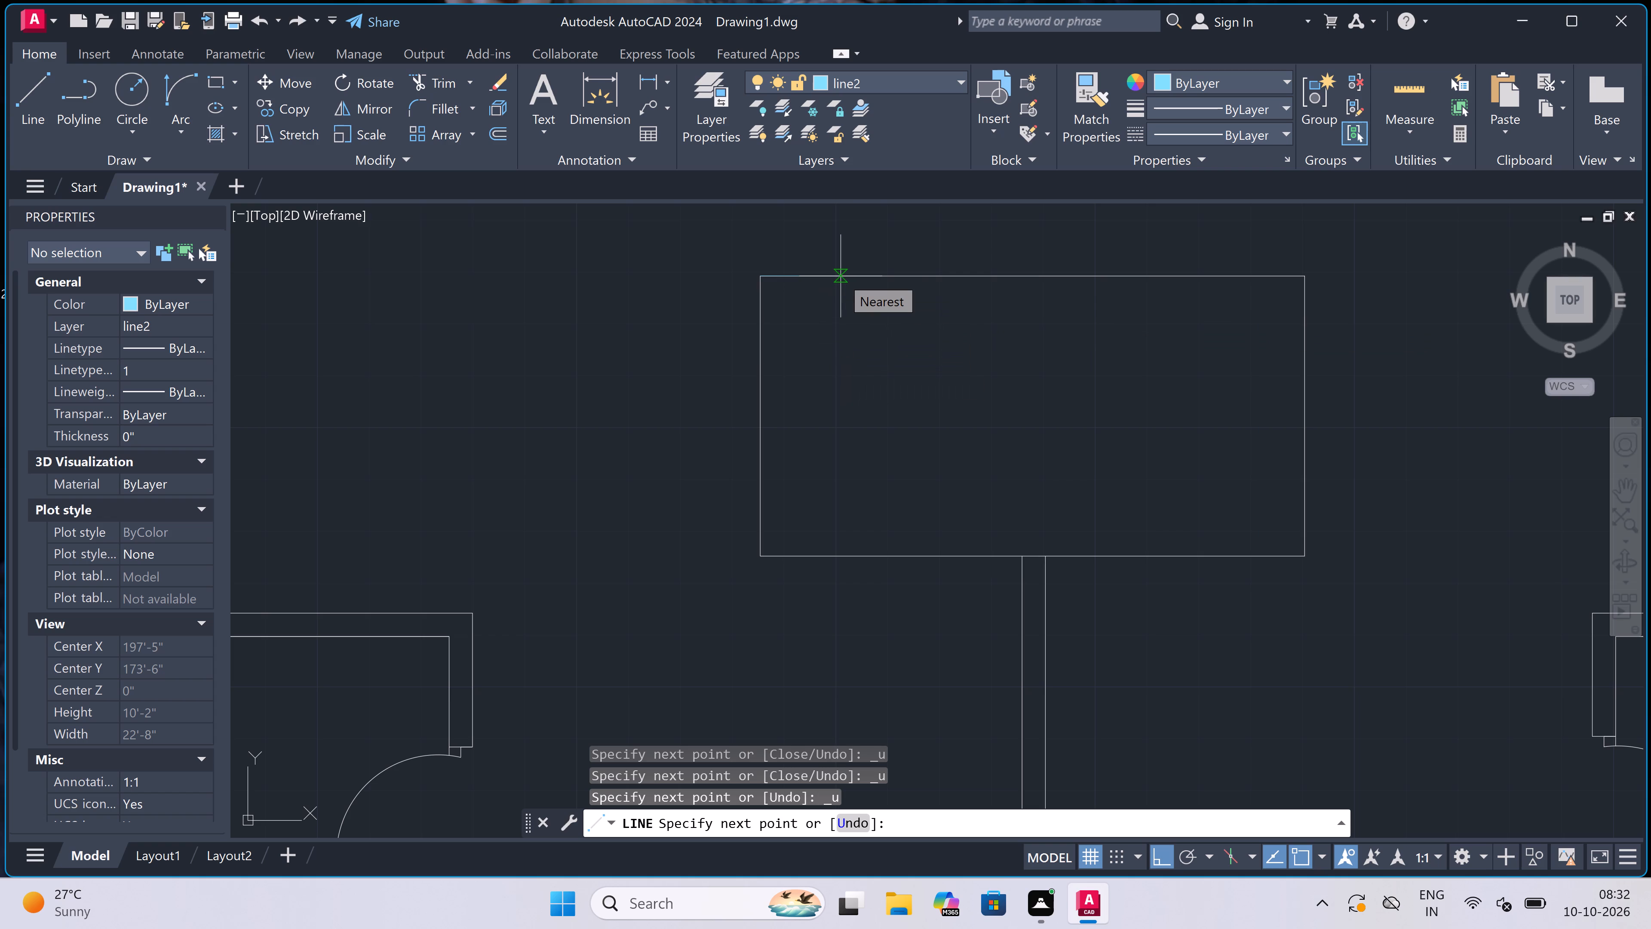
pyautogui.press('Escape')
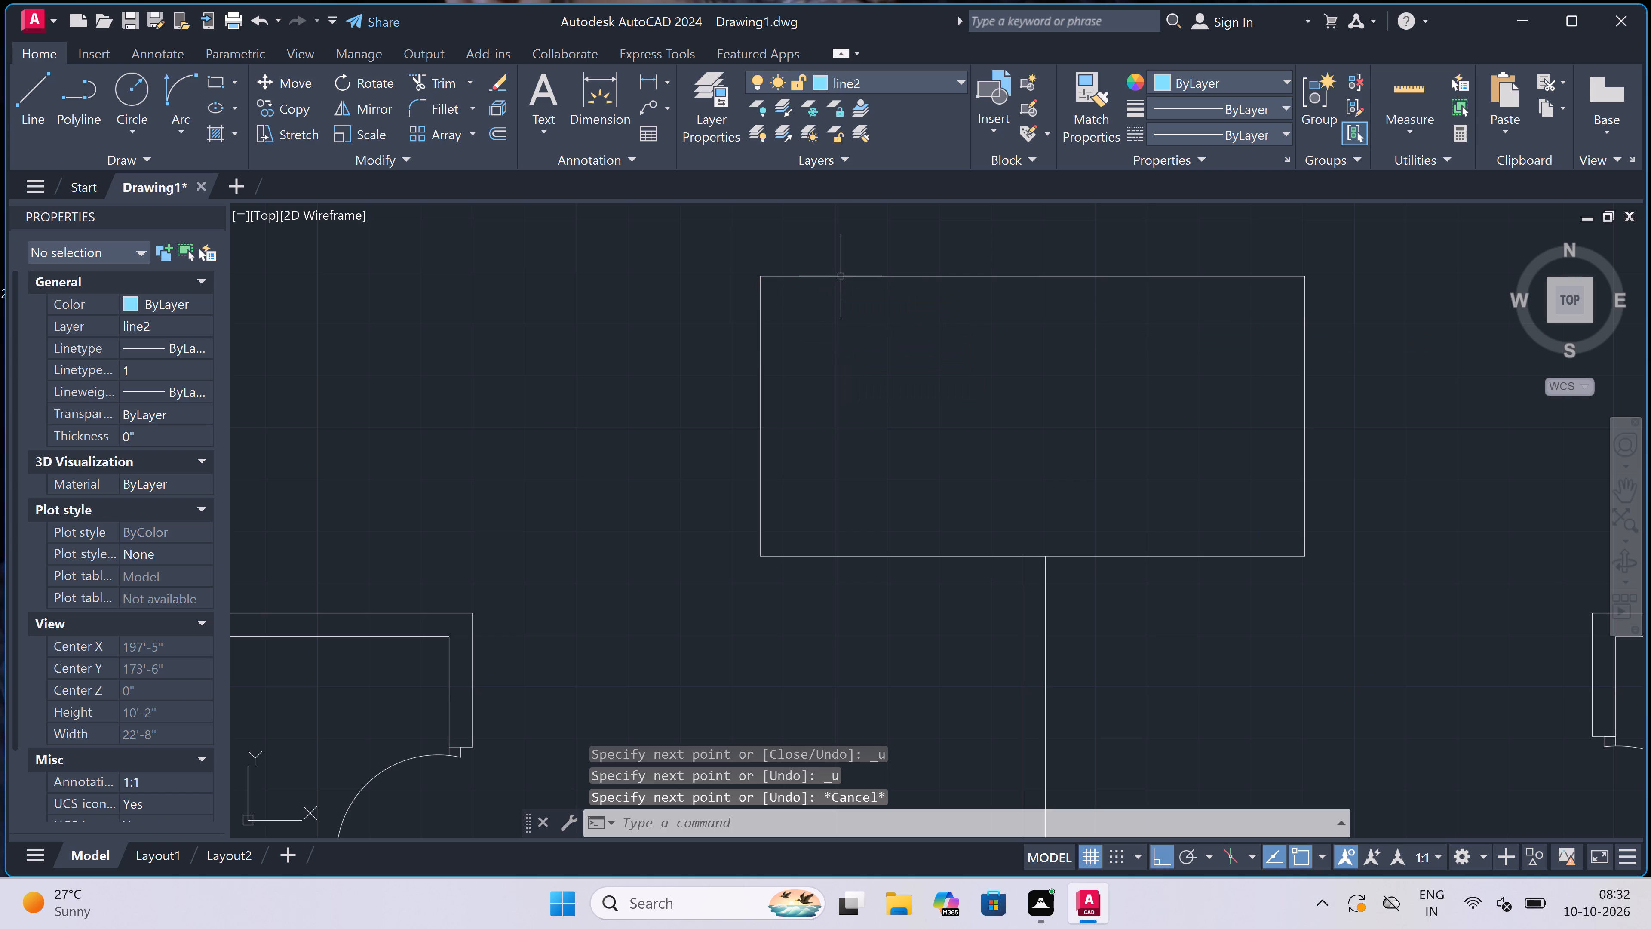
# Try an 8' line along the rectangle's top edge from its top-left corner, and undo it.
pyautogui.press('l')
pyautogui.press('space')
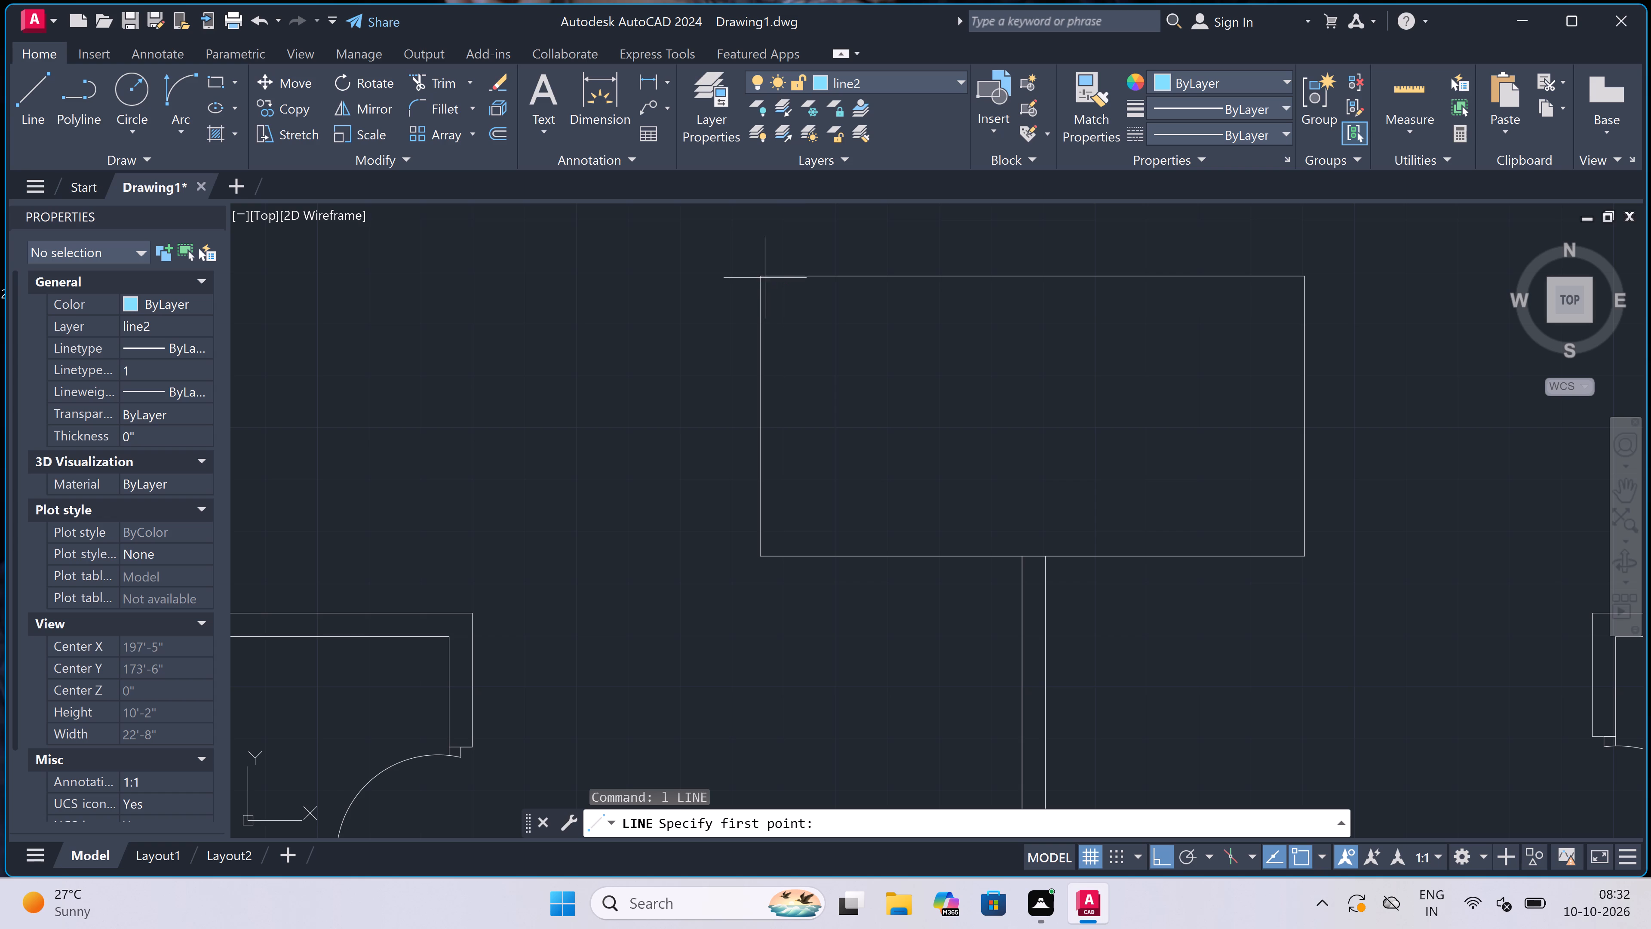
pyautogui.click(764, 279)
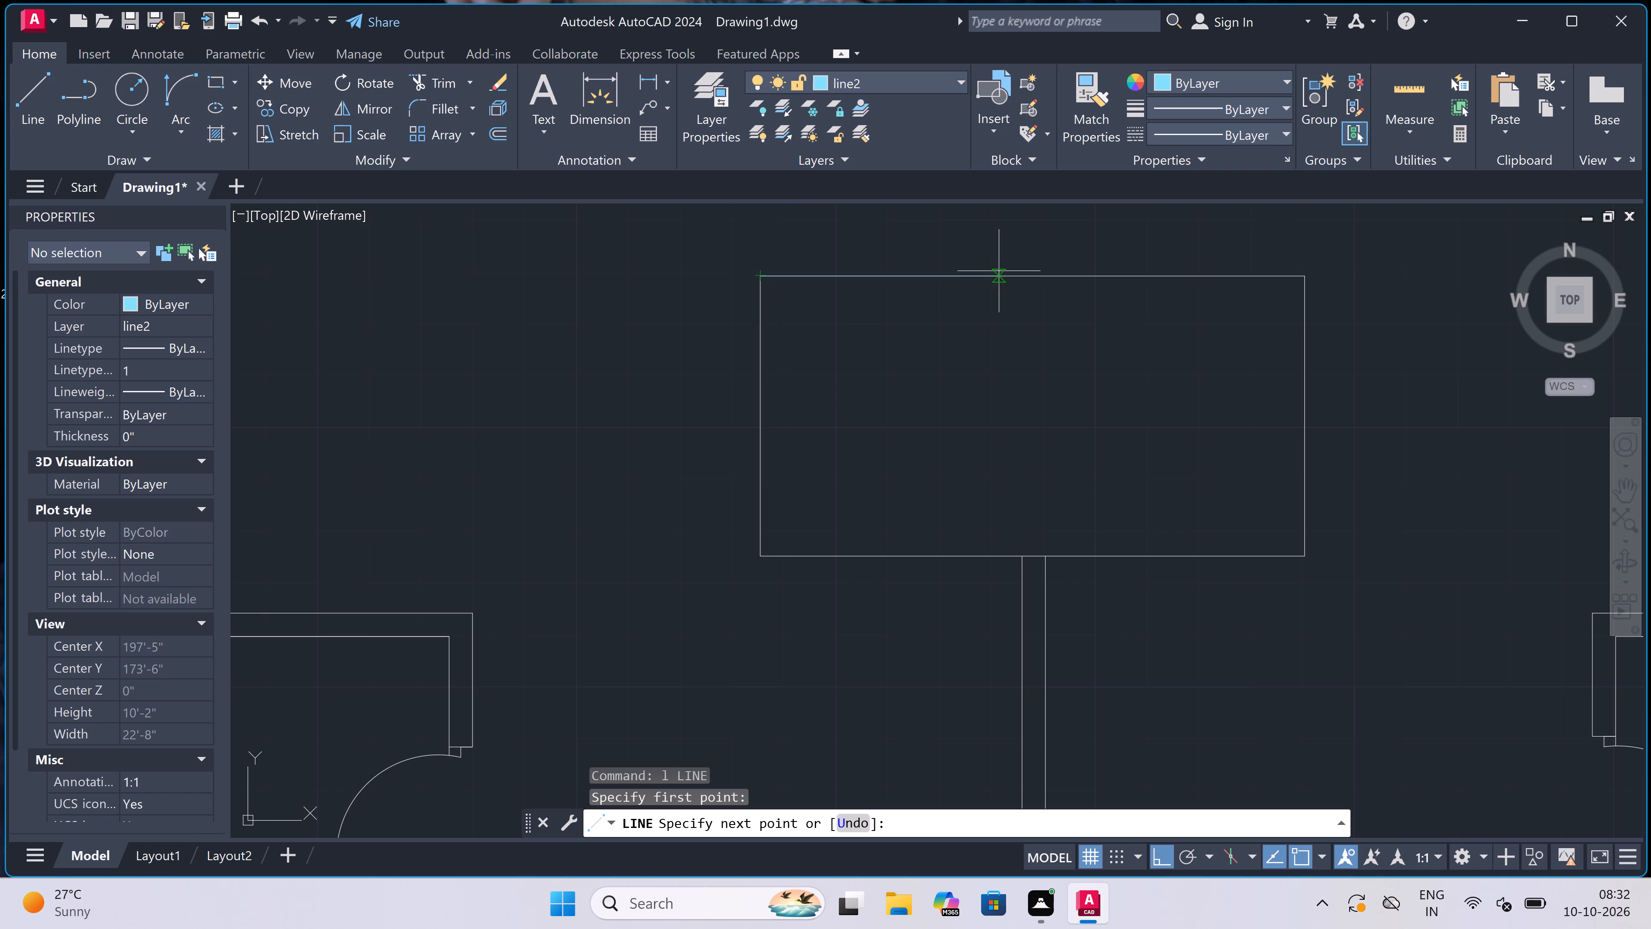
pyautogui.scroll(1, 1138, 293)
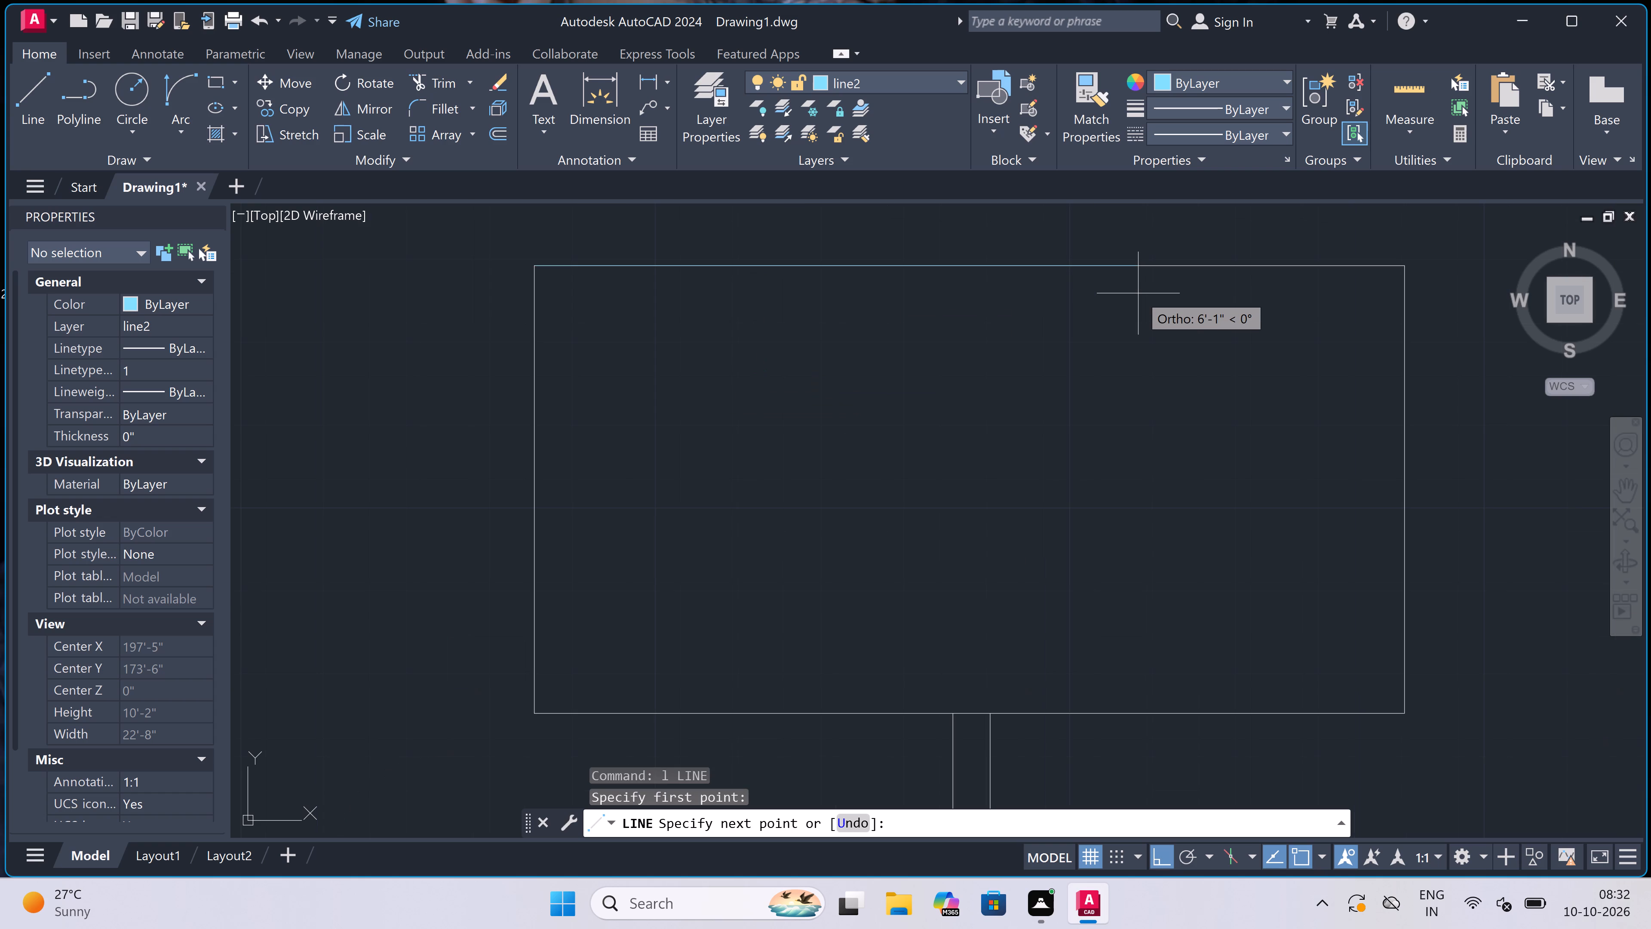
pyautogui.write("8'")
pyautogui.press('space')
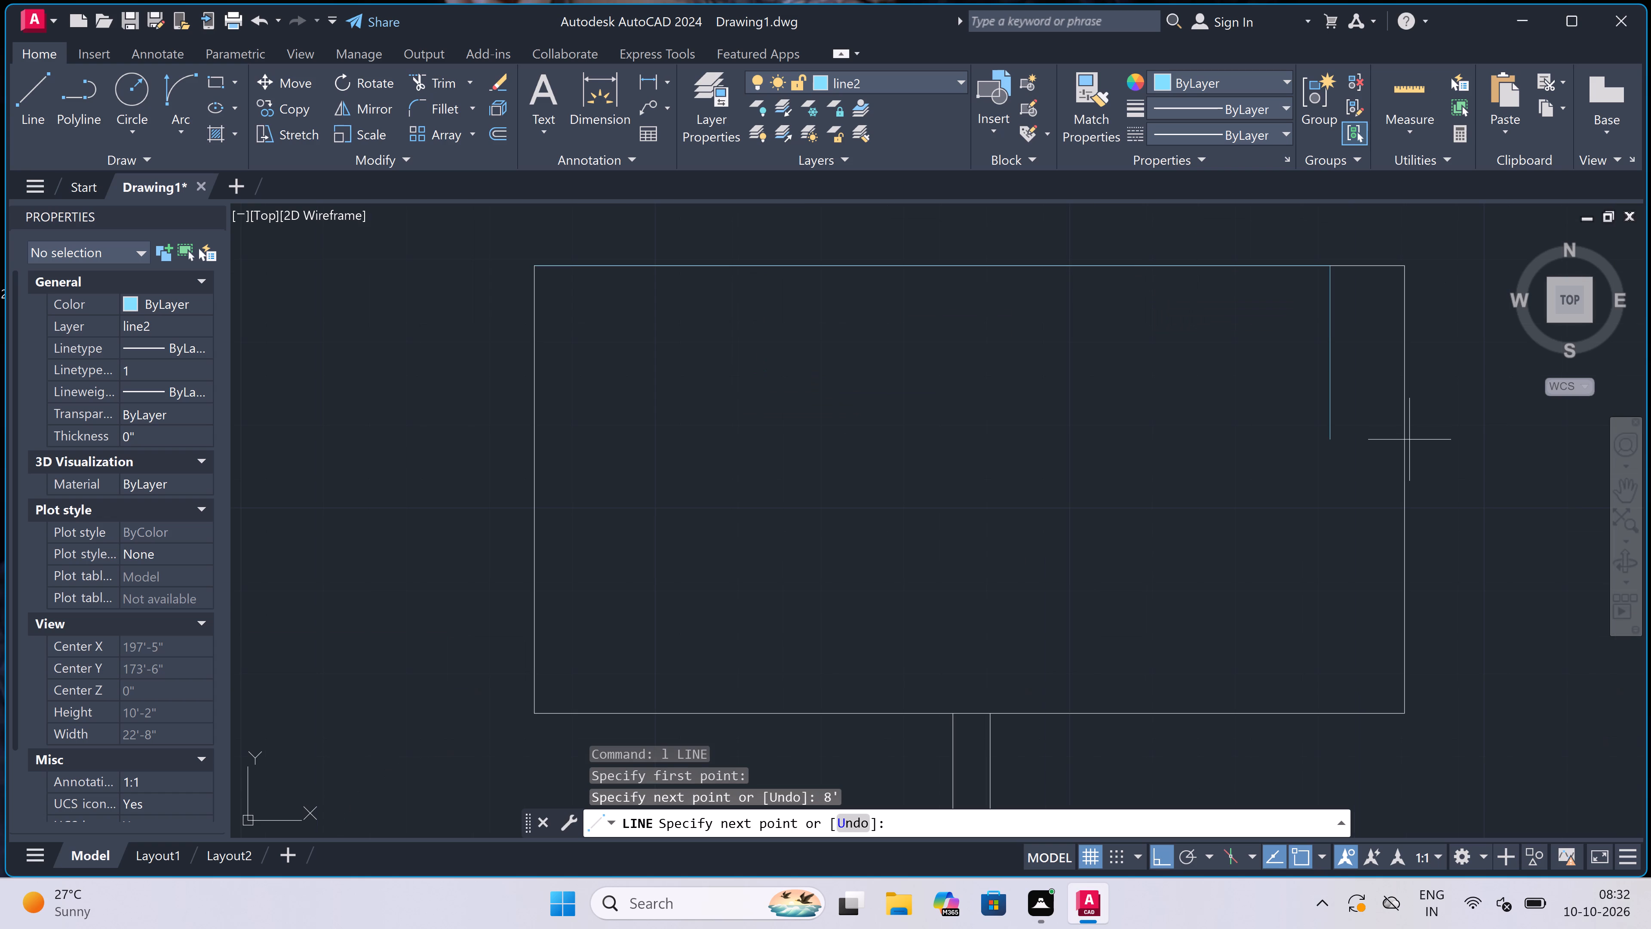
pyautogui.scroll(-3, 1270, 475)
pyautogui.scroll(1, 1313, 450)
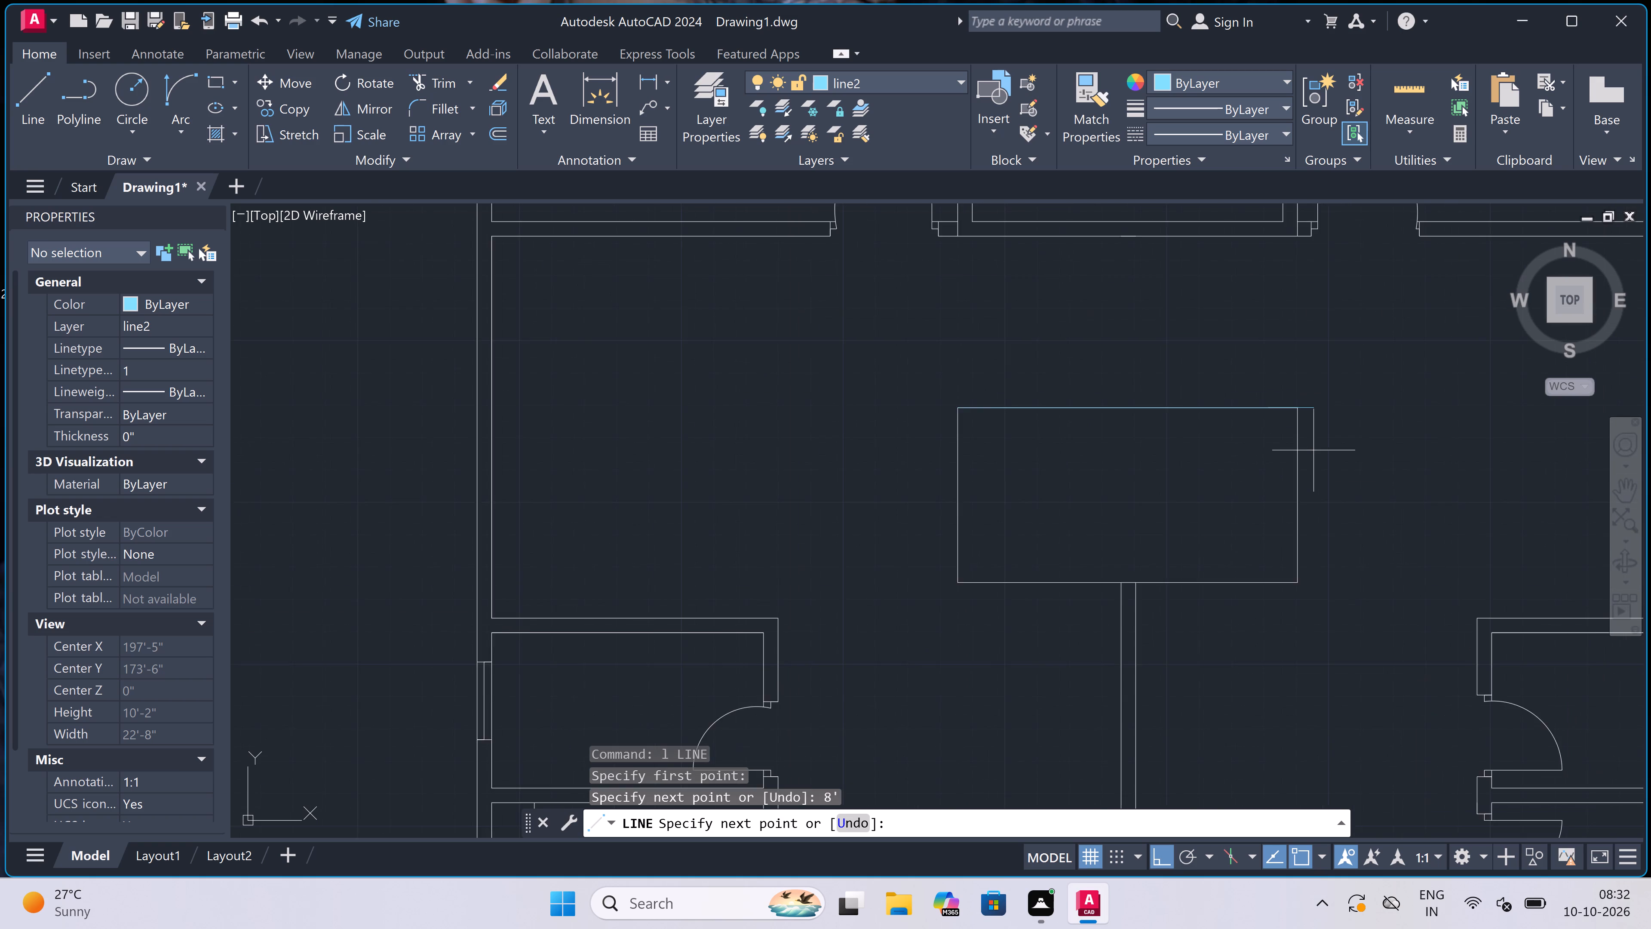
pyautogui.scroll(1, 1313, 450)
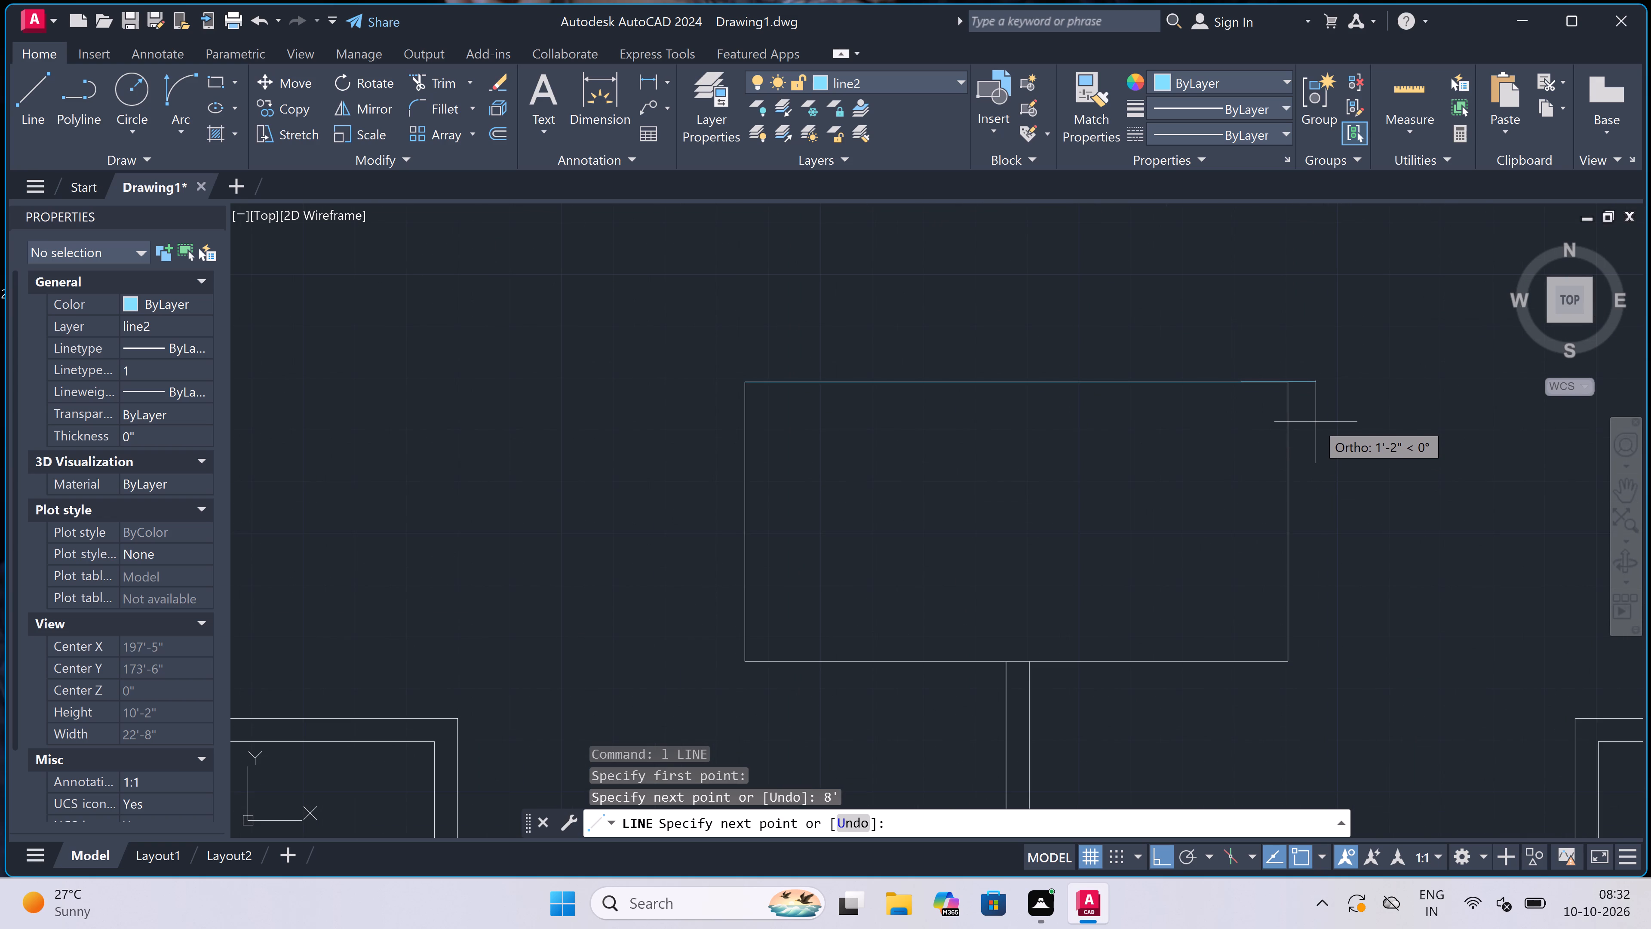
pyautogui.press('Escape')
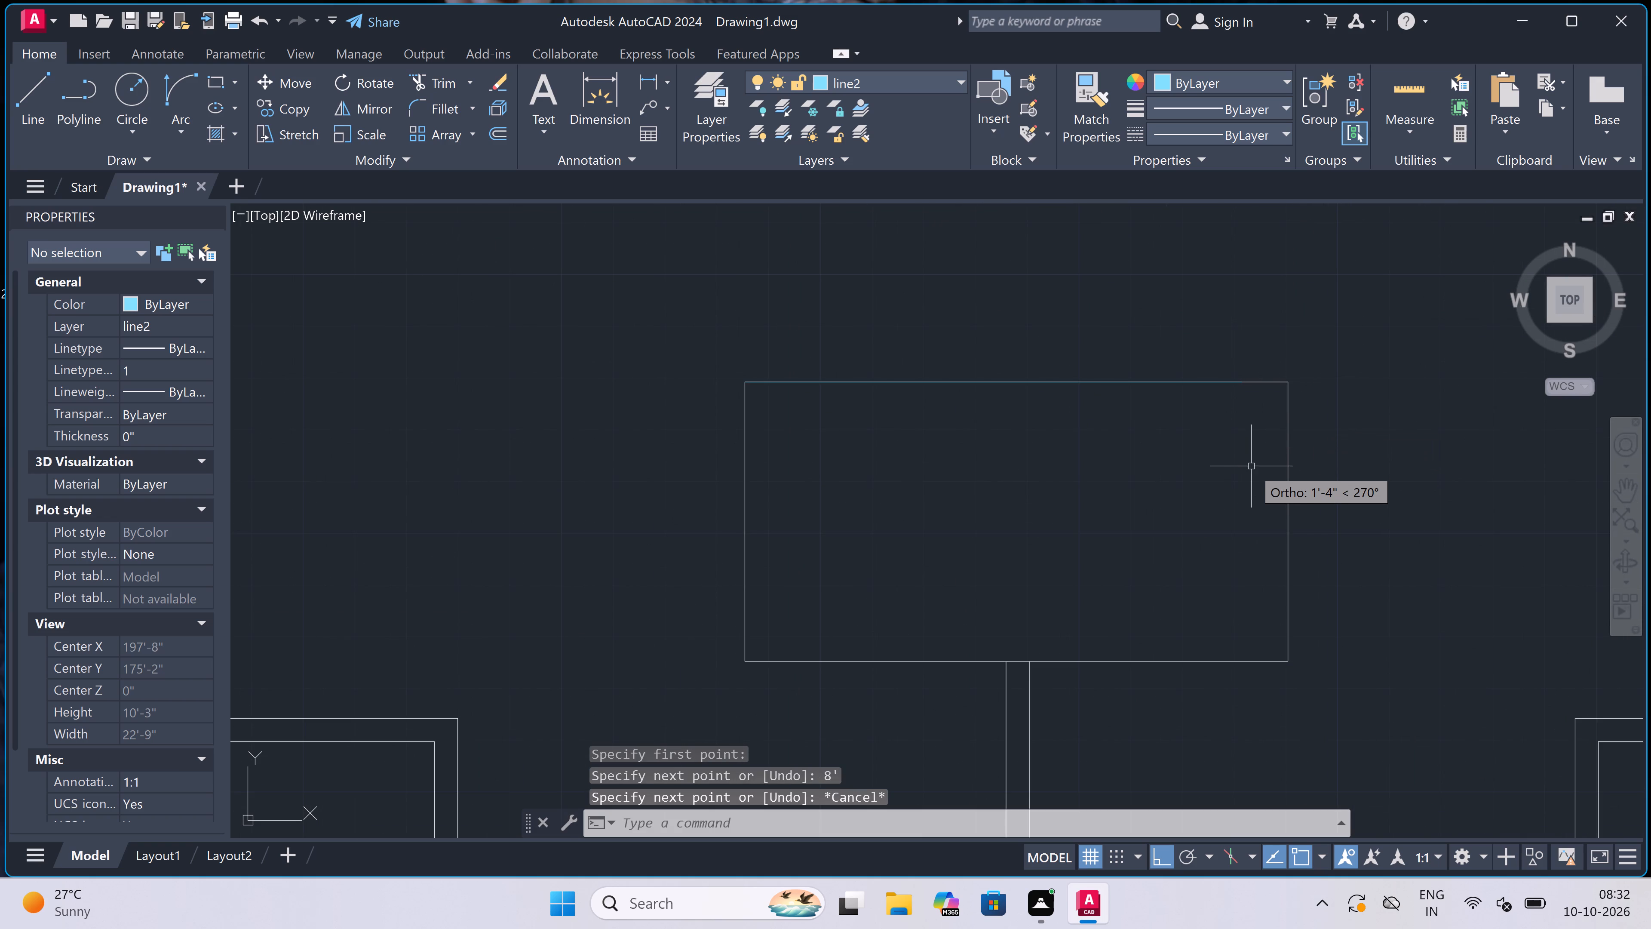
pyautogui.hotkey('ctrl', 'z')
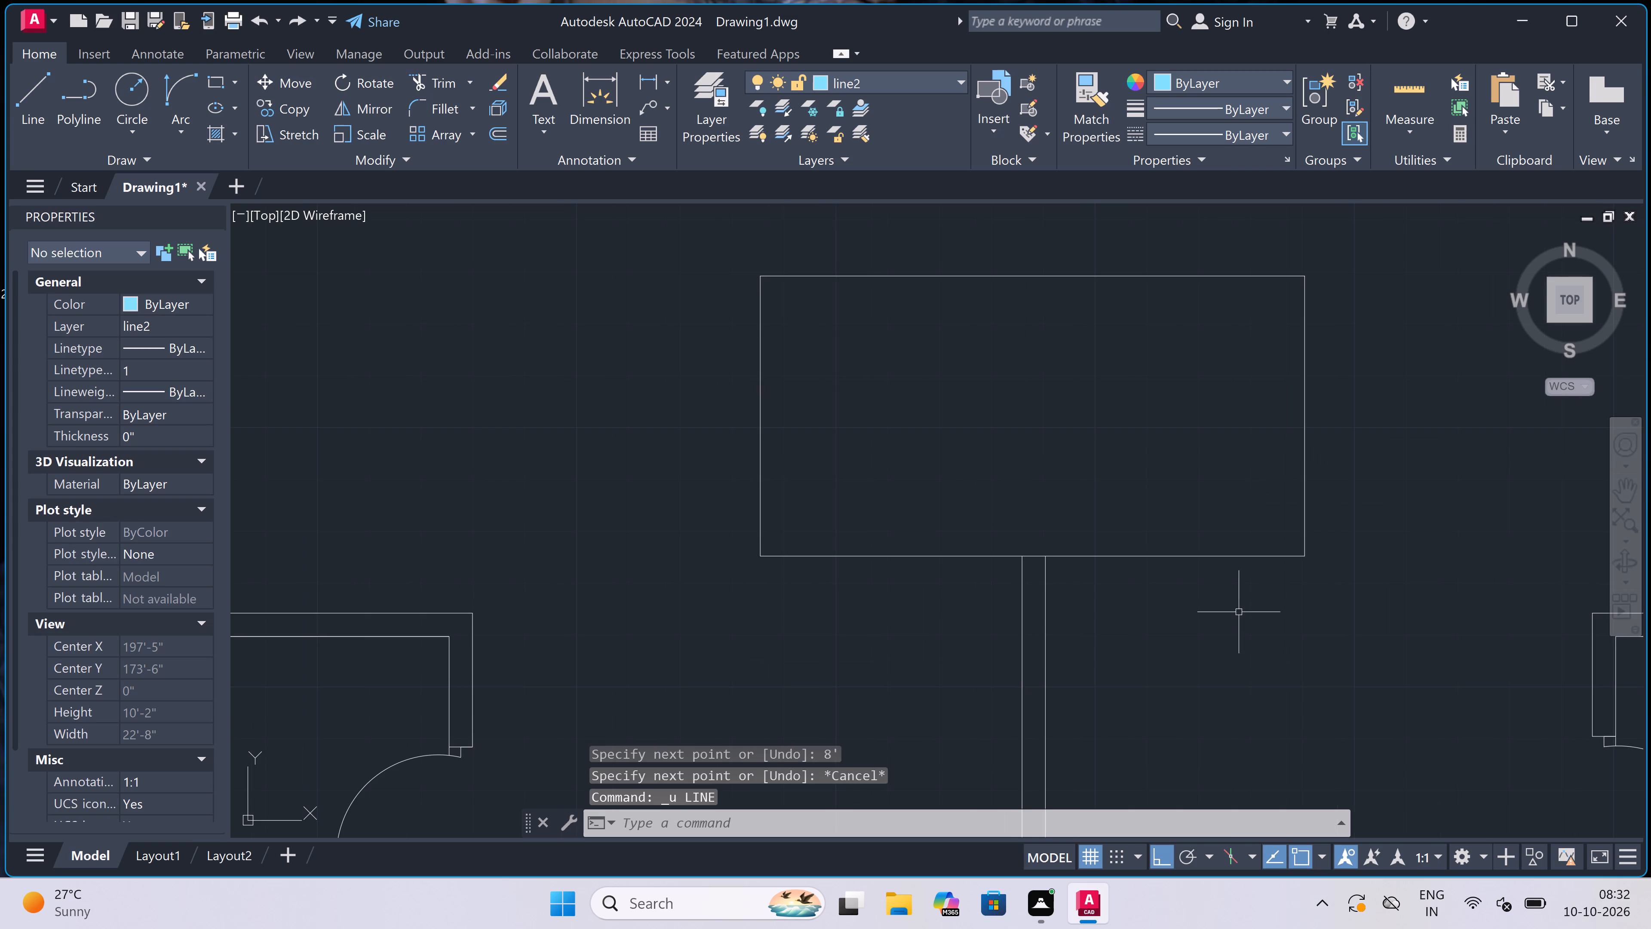
# Draw connected lines from the rectangle's bottom edge near its right side up to the top edge, 6' left, and down to the bottom edge.
pyautogui.write('l')
pyautogui.press('space')
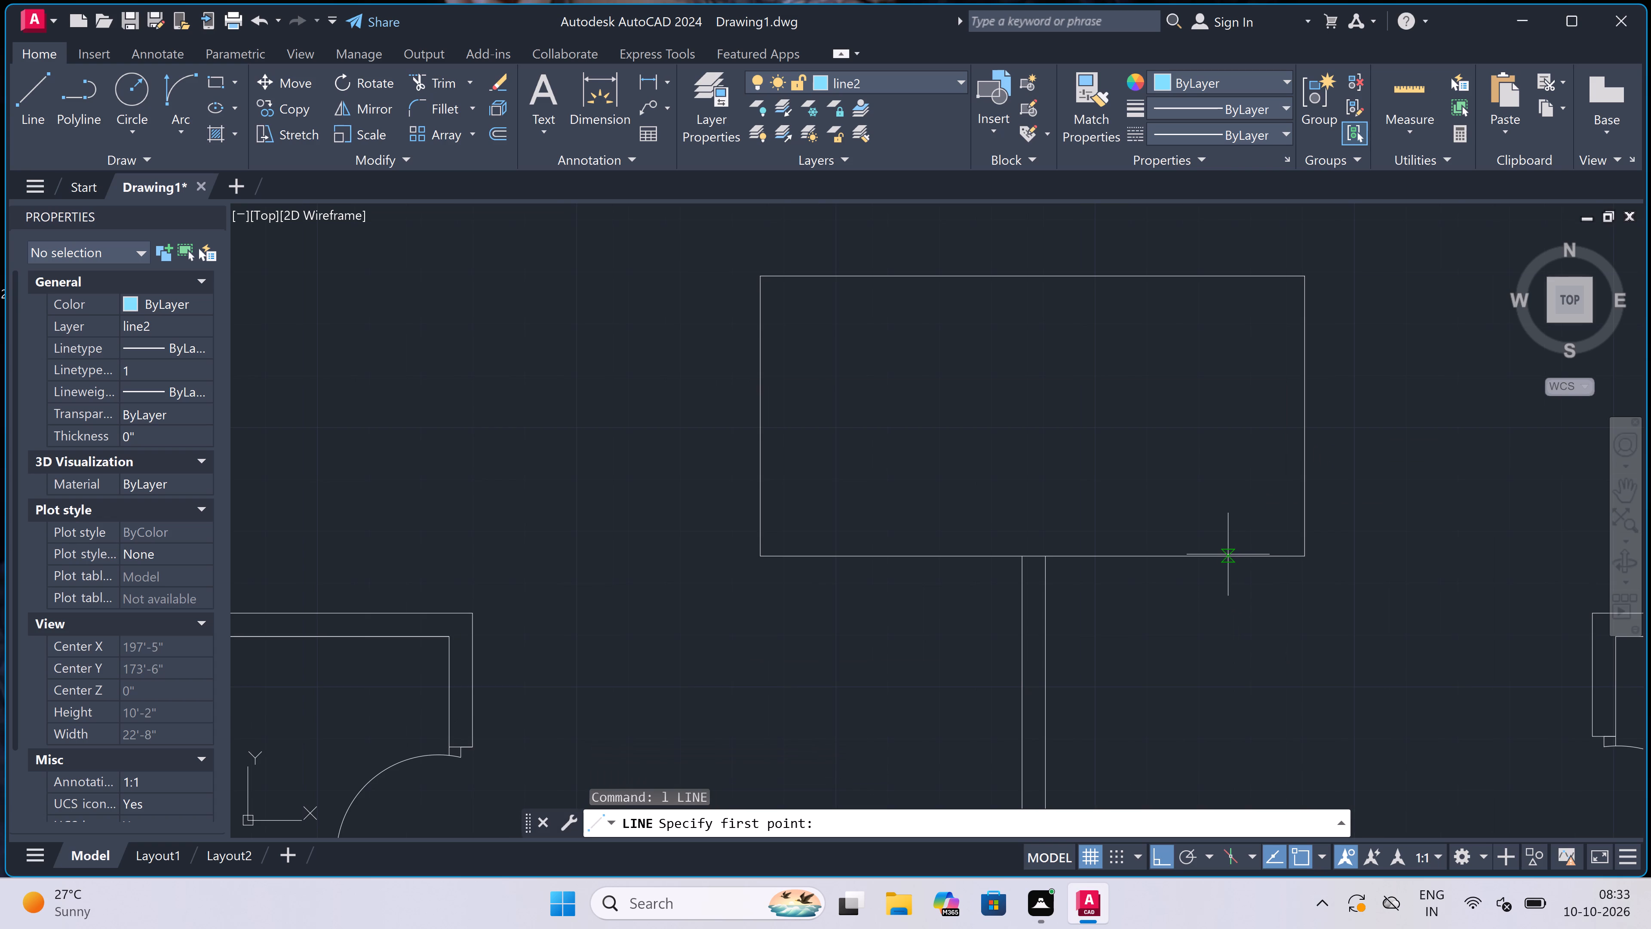
pyautogui.click(1228, 554)
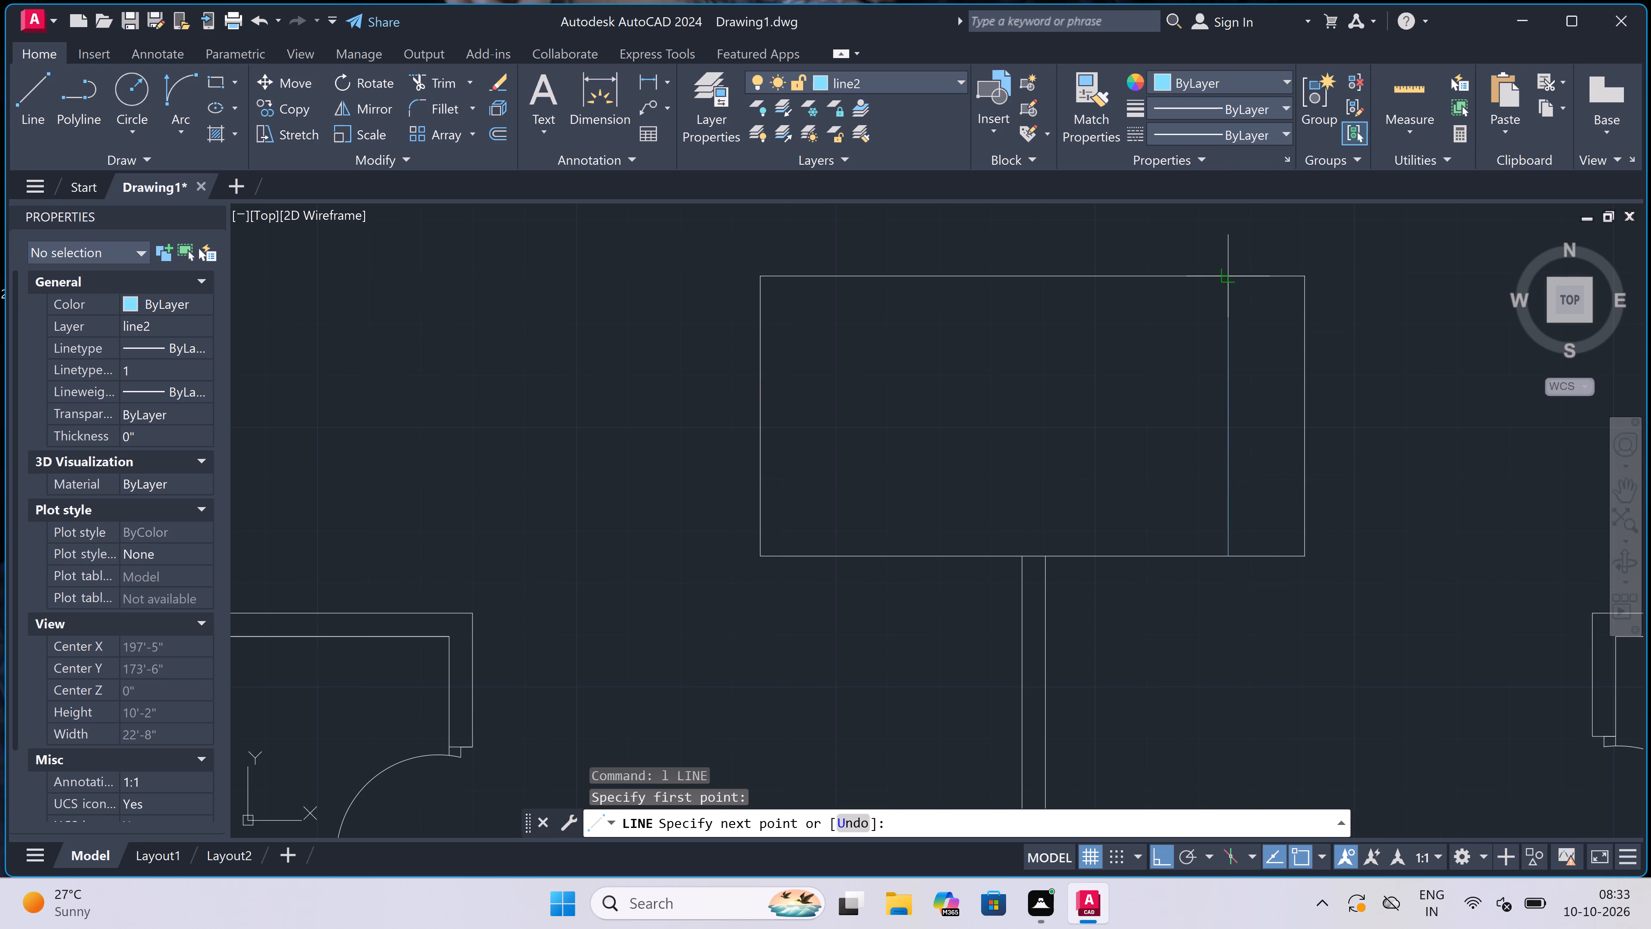
pyautogui.click(1226, 275)
pyautogui.write("6'")
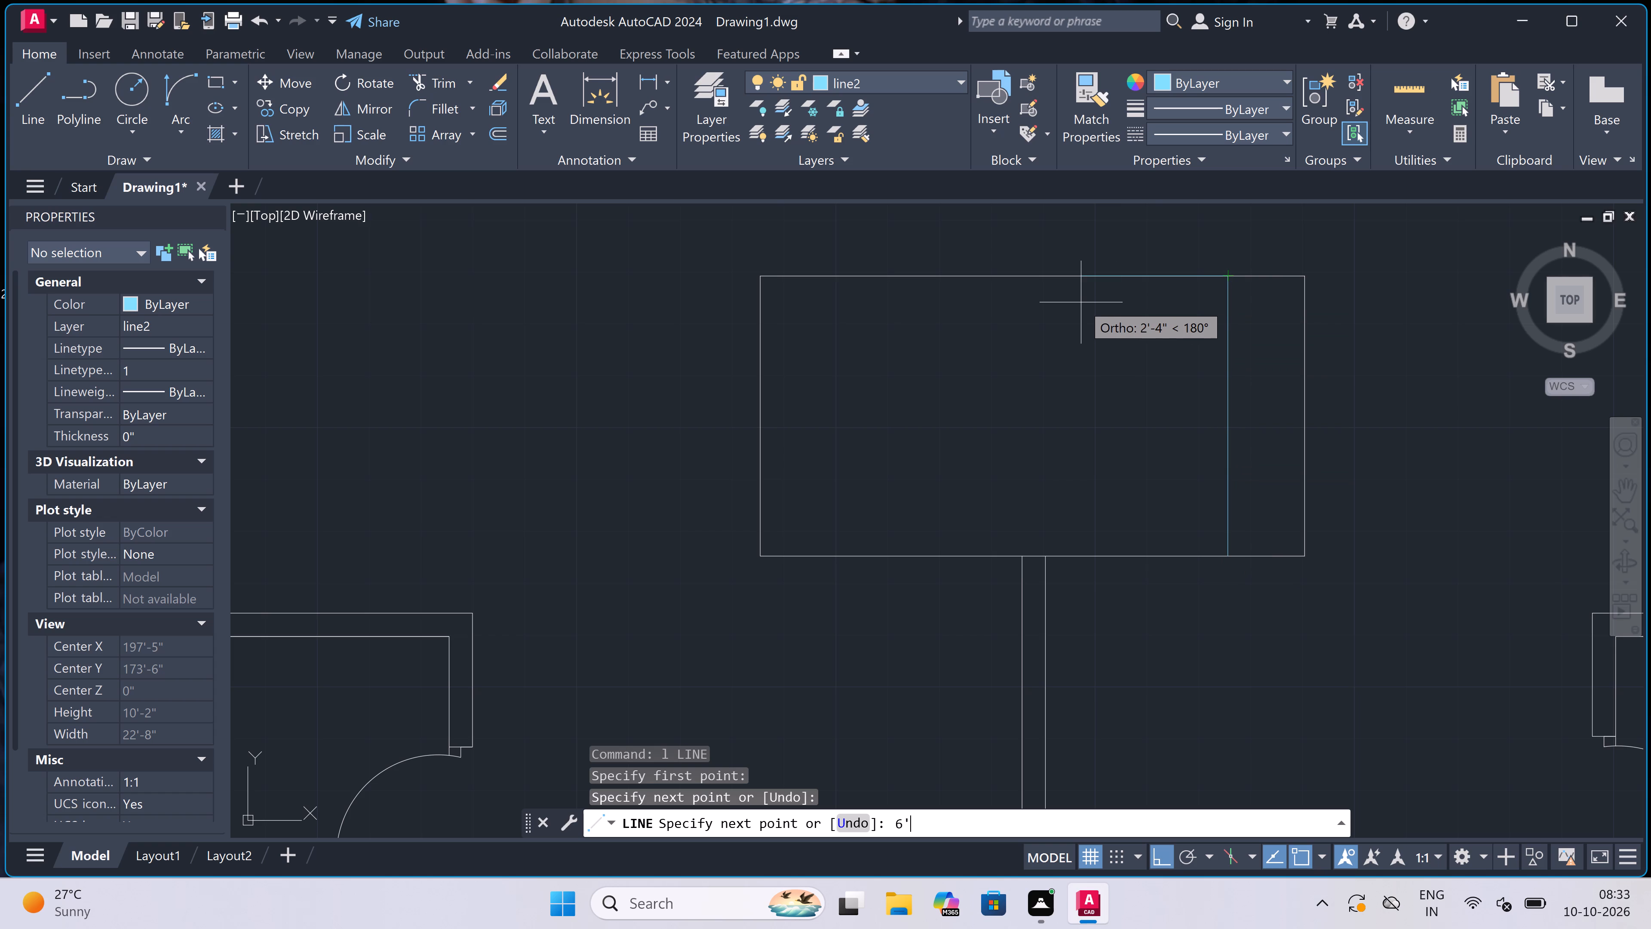
pyautogui.press('space')
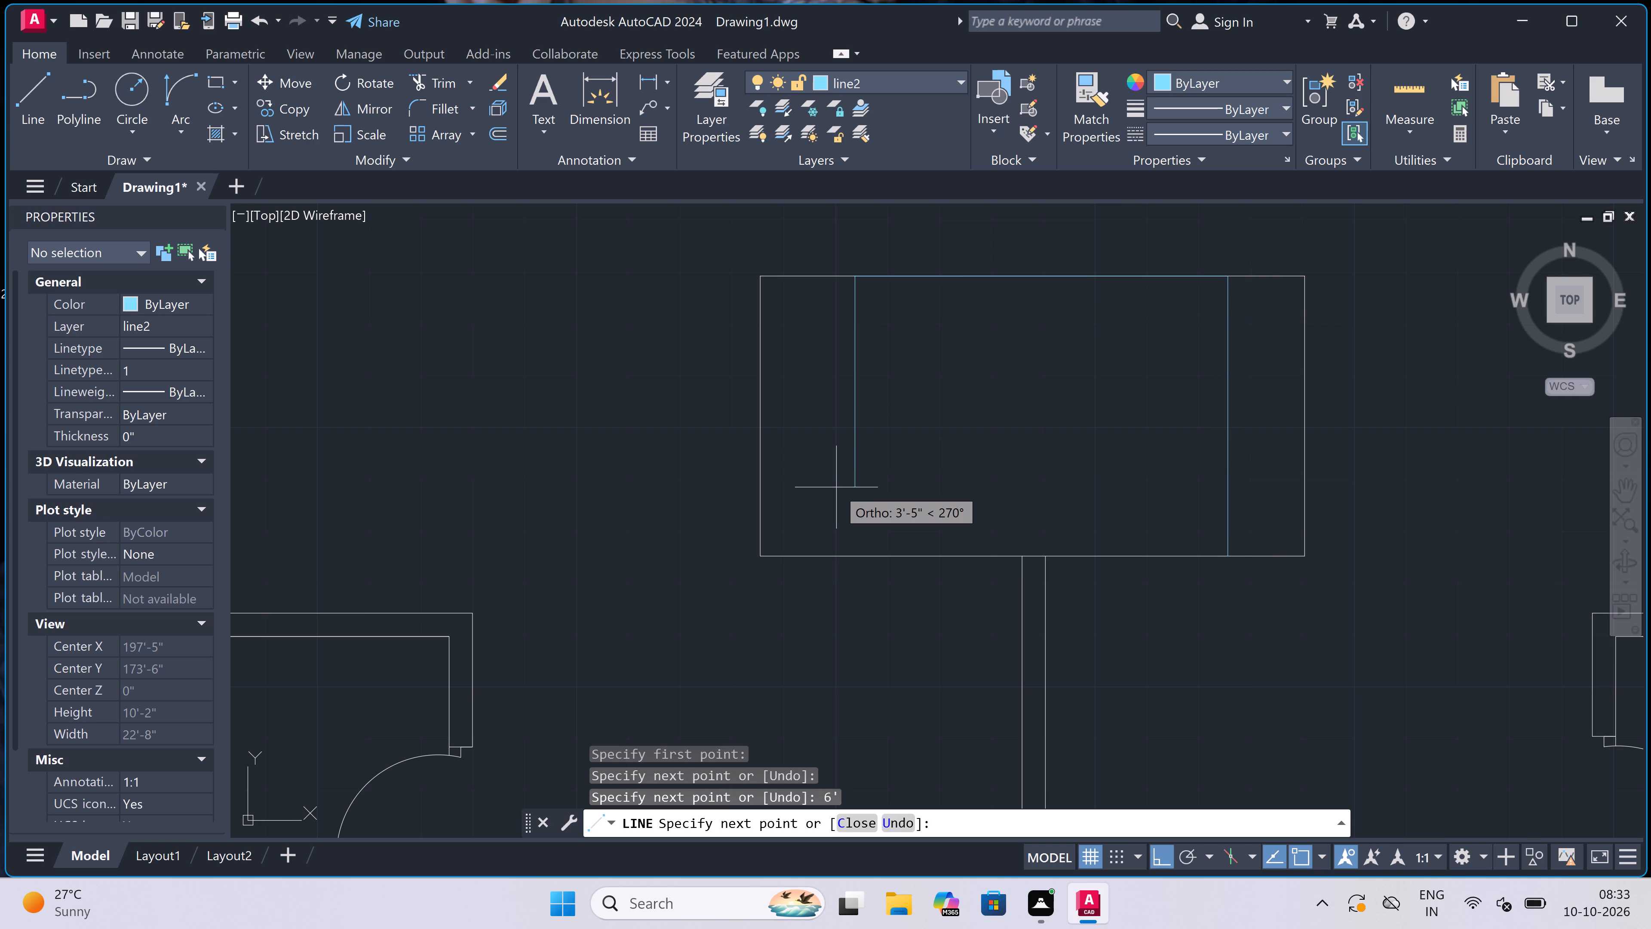
pyautogui.click(853, 553)
pyautogui.press('Escape')
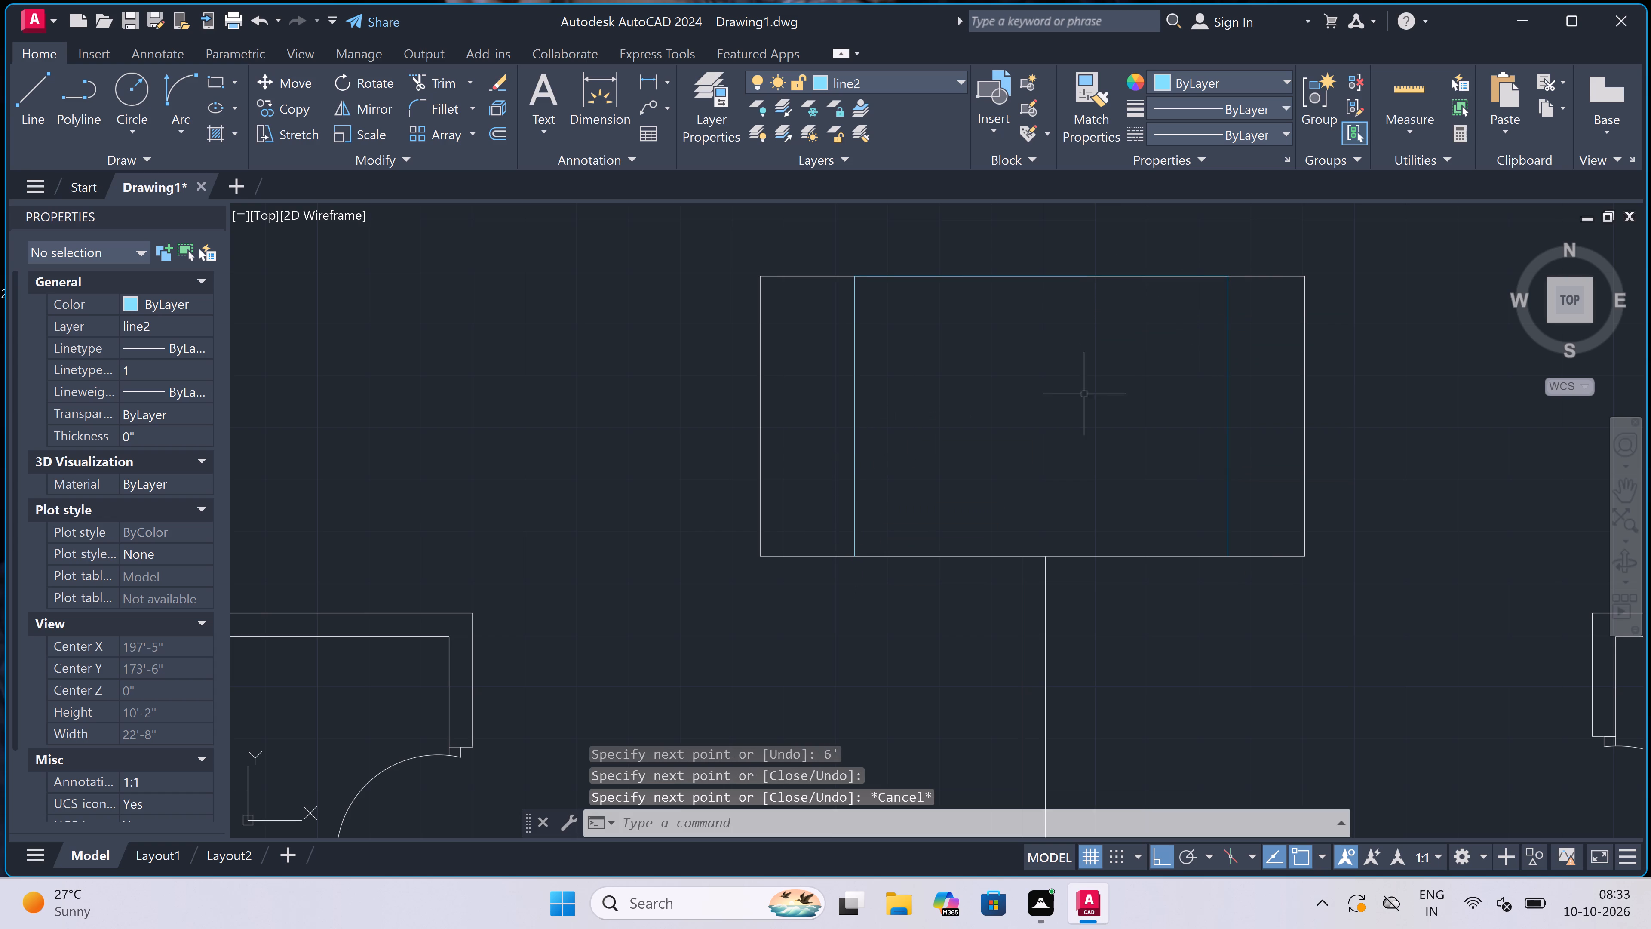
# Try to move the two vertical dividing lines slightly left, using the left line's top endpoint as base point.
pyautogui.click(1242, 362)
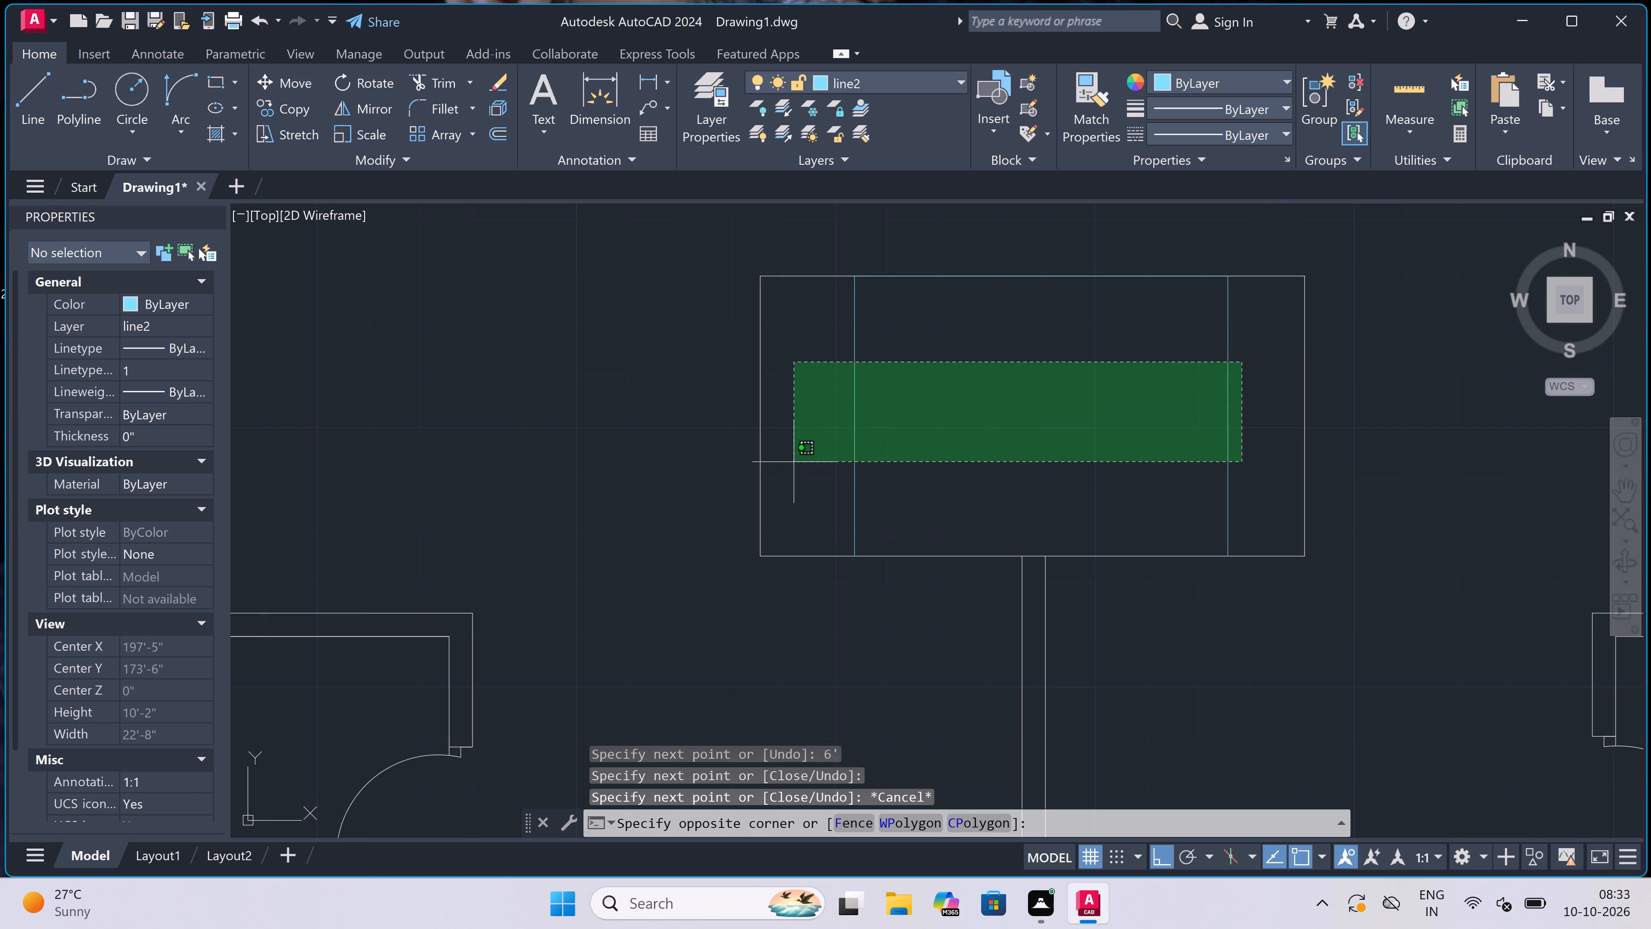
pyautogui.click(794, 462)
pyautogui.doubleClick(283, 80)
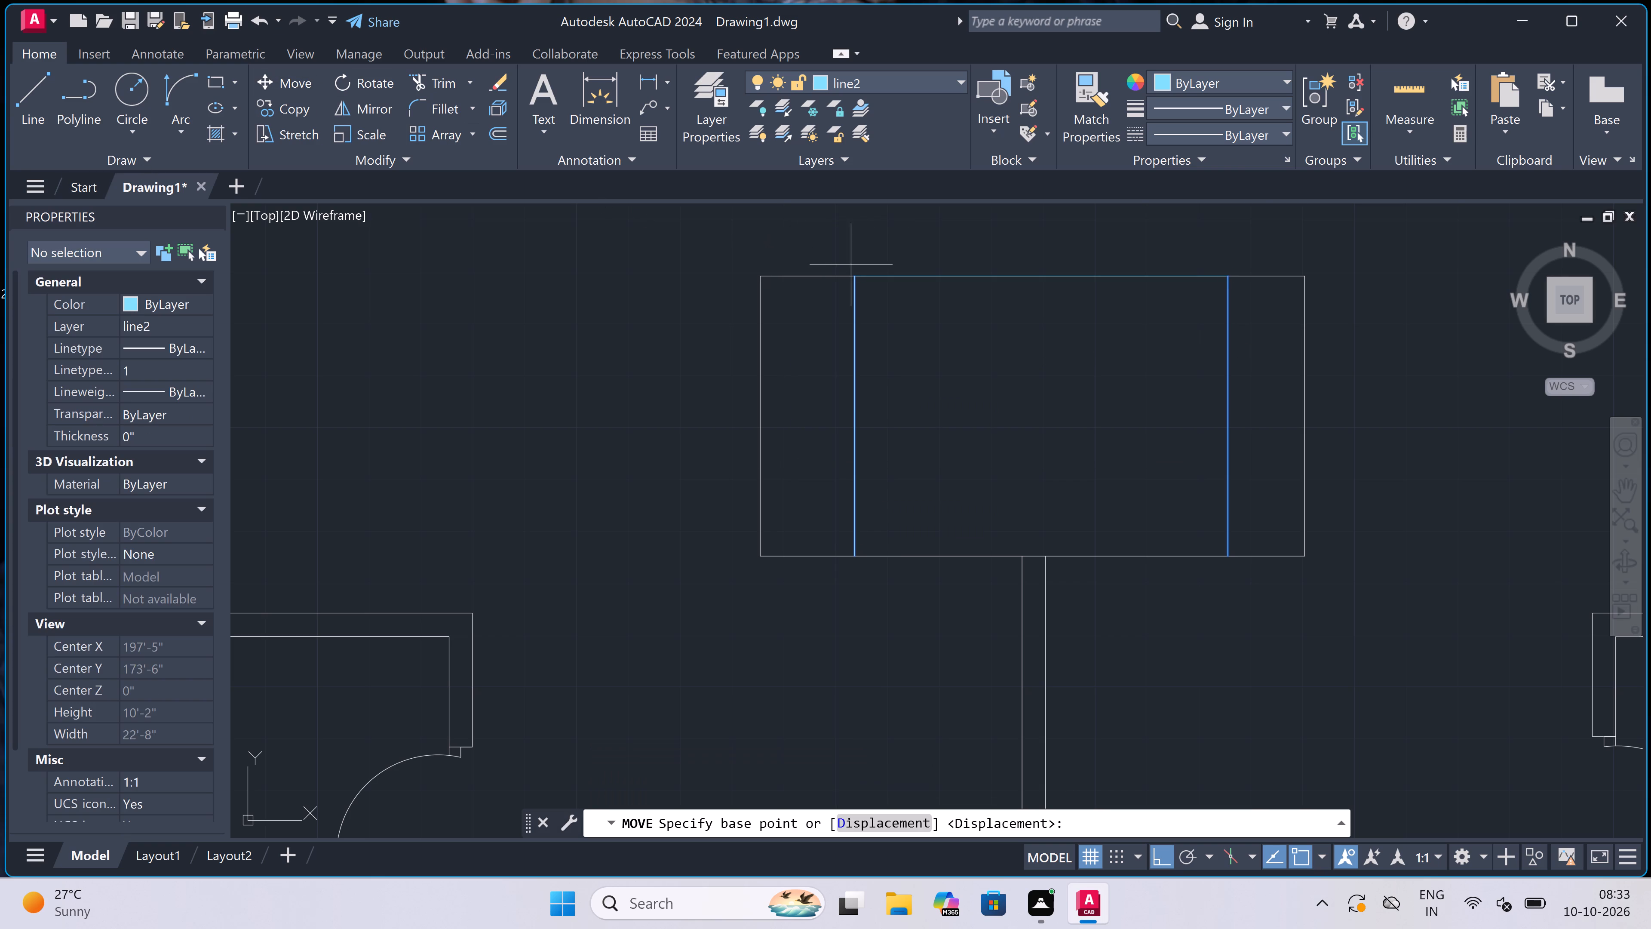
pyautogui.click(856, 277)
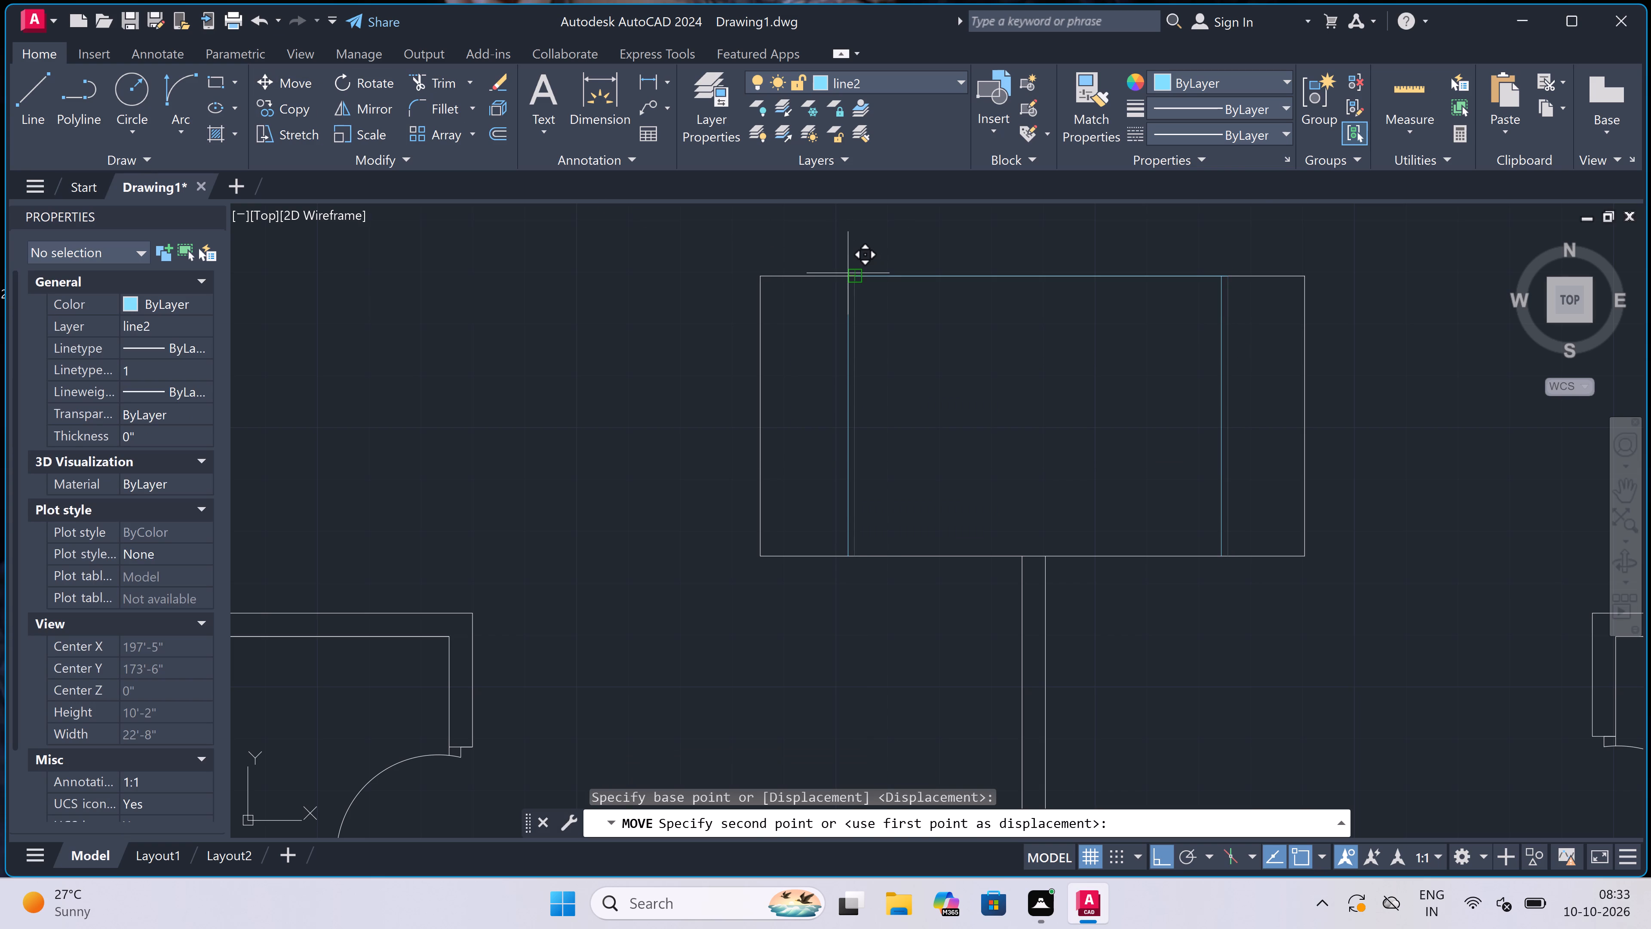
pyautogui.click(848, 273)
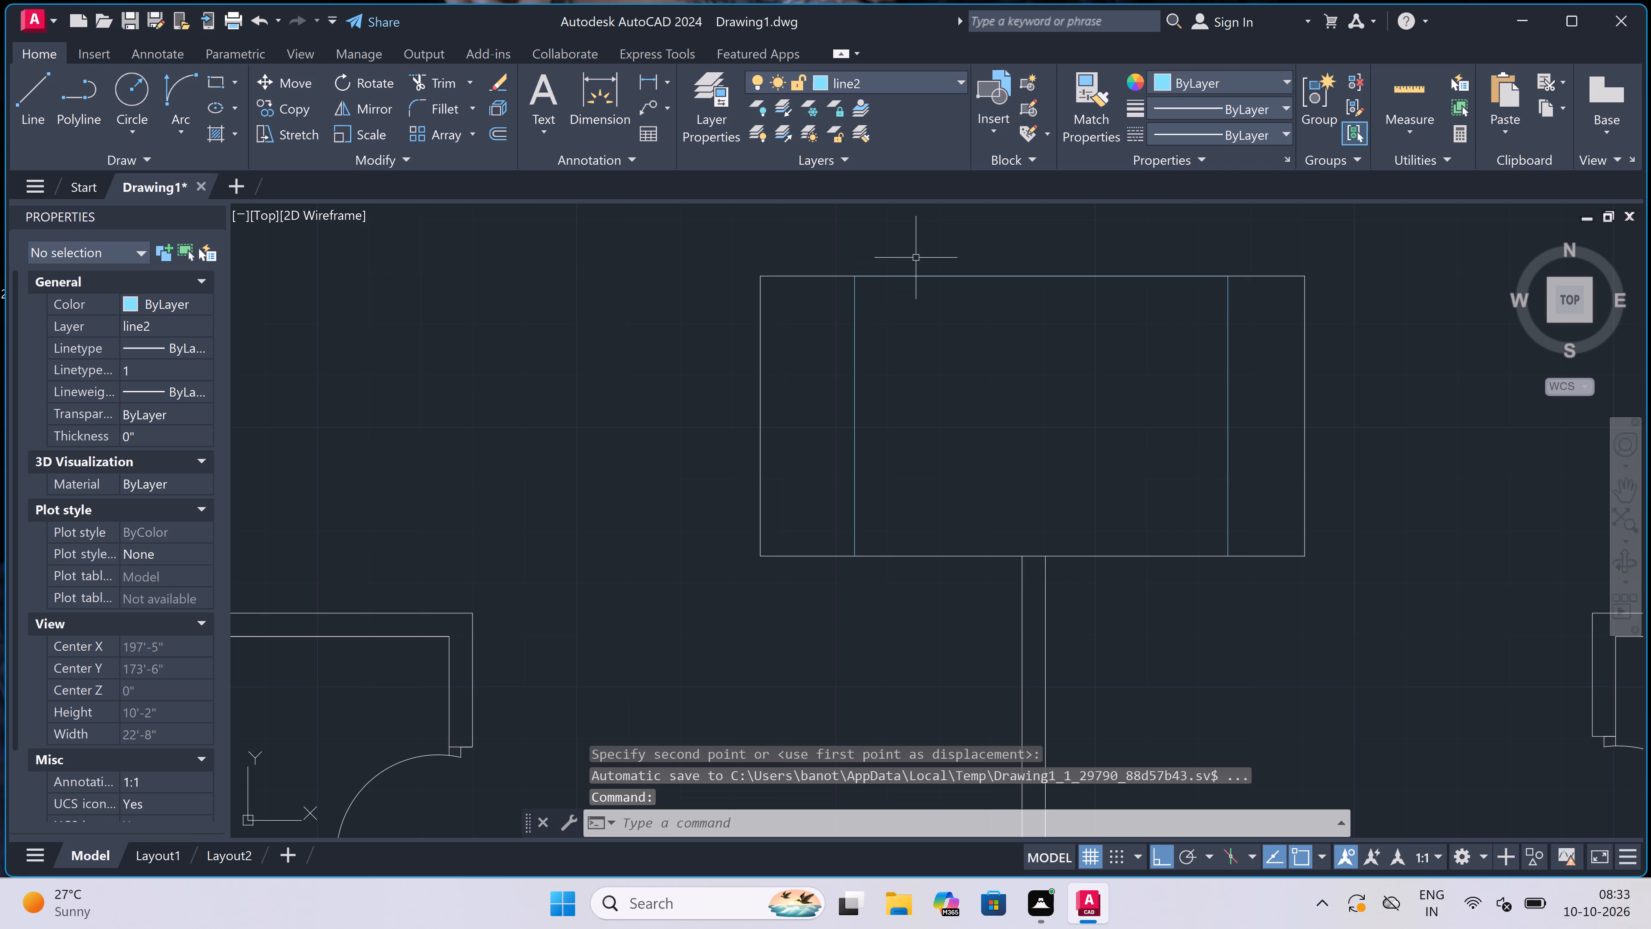
# Move the two vertical dividing lines together slightly left along the rectangle, using the left line's top endpoint as base point.
pyautogui.scroll(1, 916, 256)
pyautogui.scroll(-1, 916, 256)
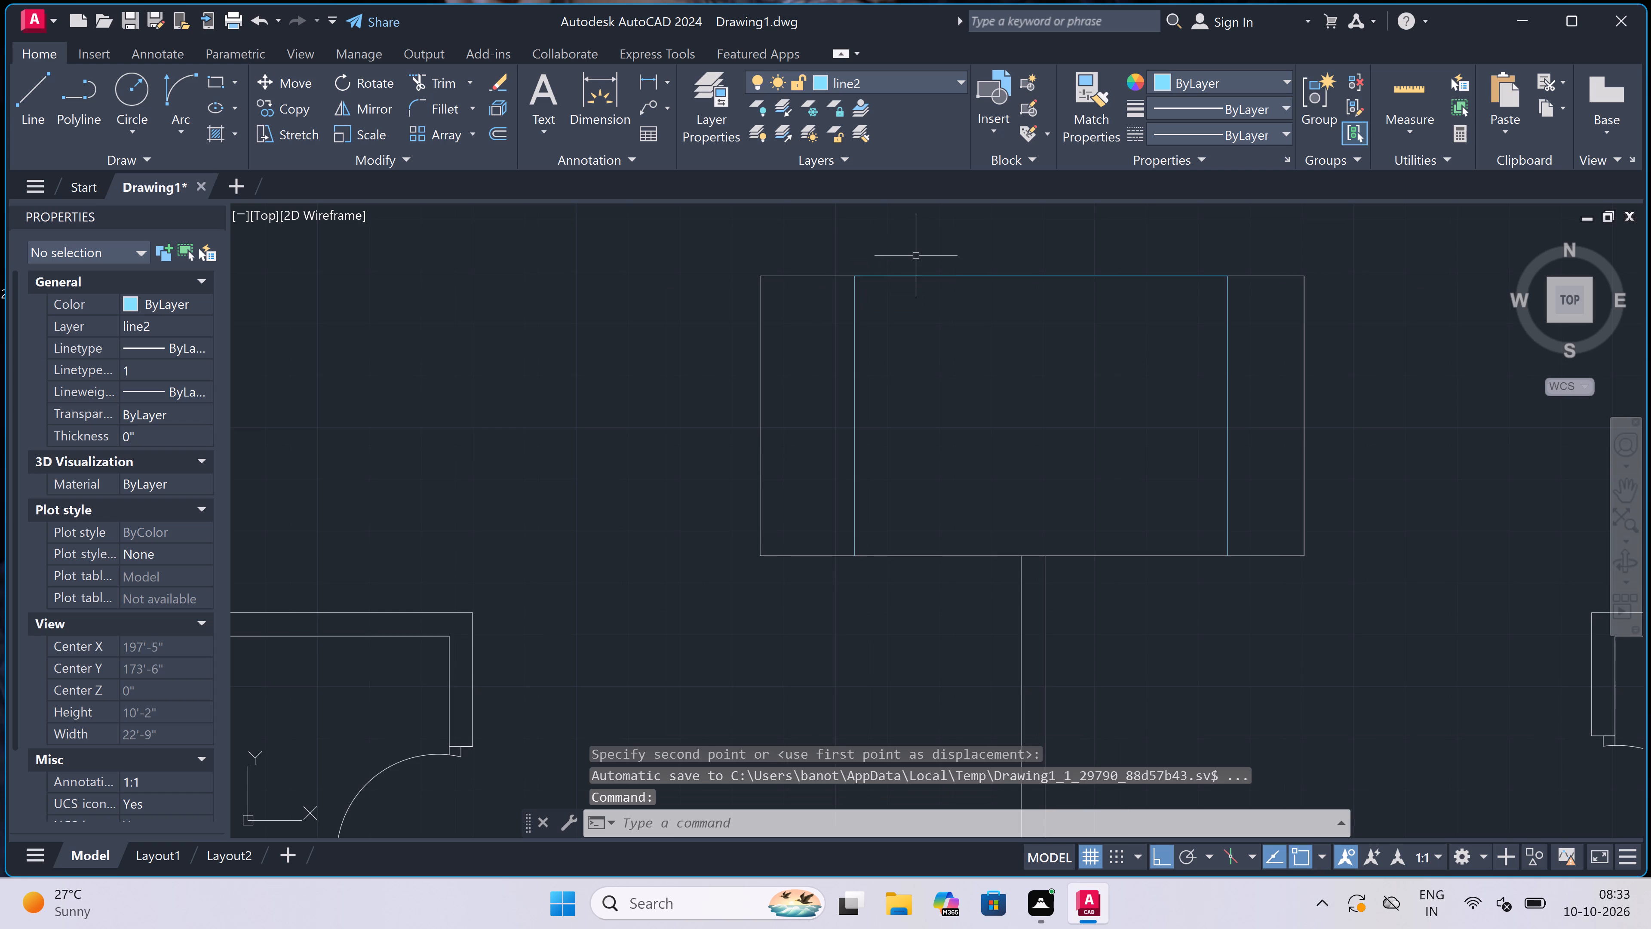
pyautogui.scroll(1, 1244, 282)
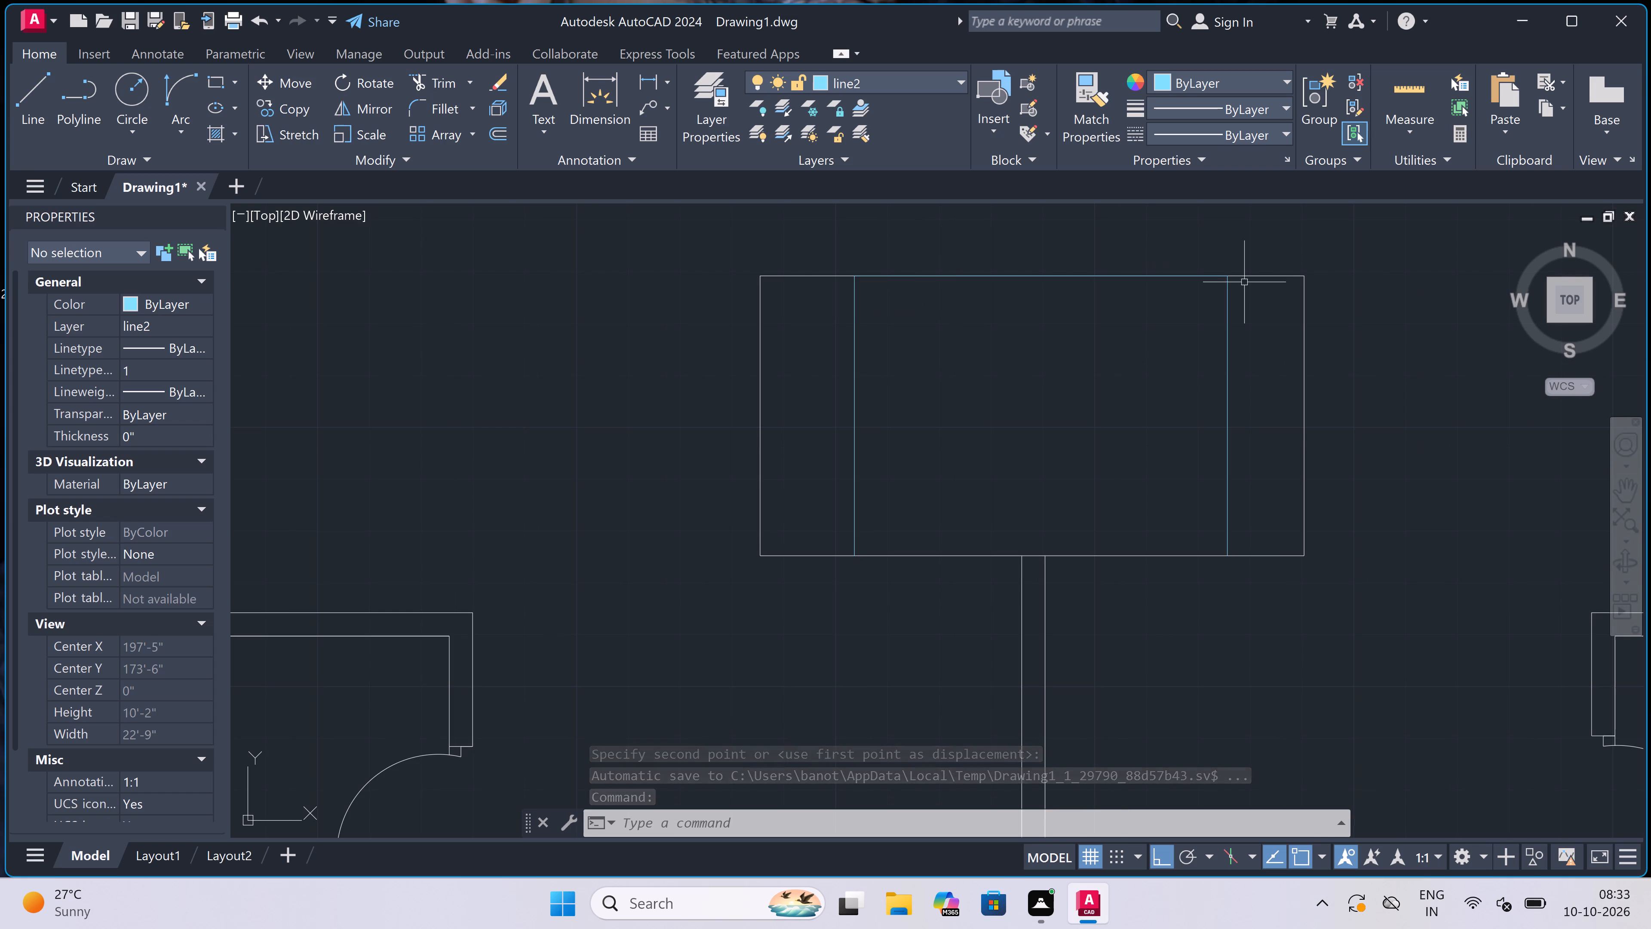
pyautogui.click(1250, 289)
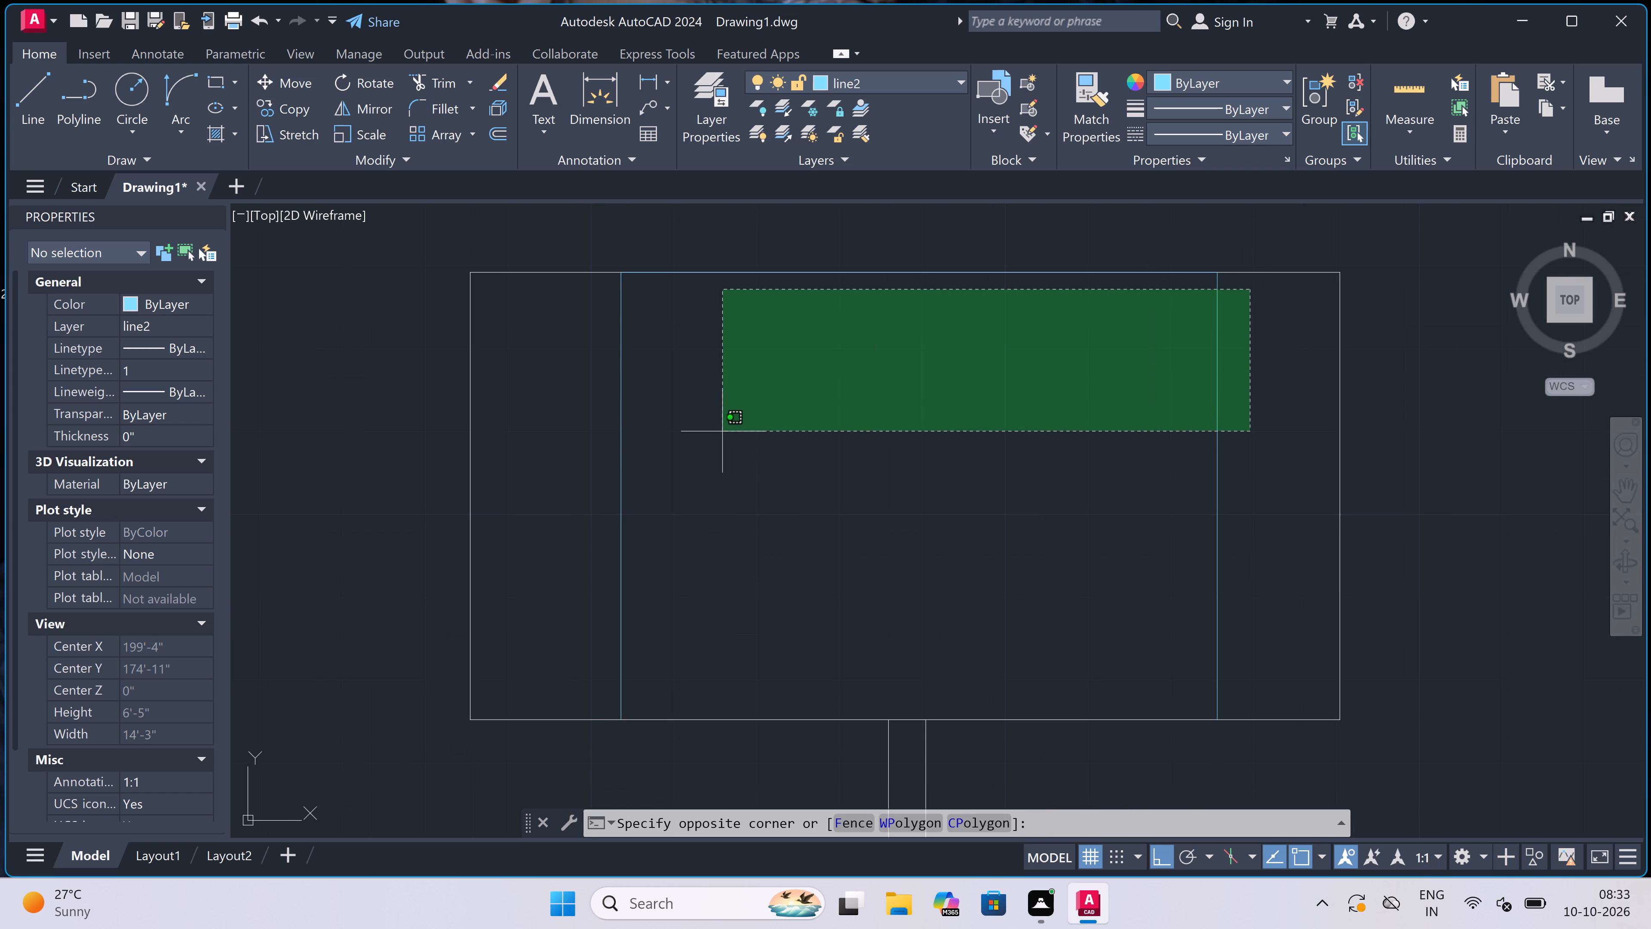
pyautogui.click(508, 464)
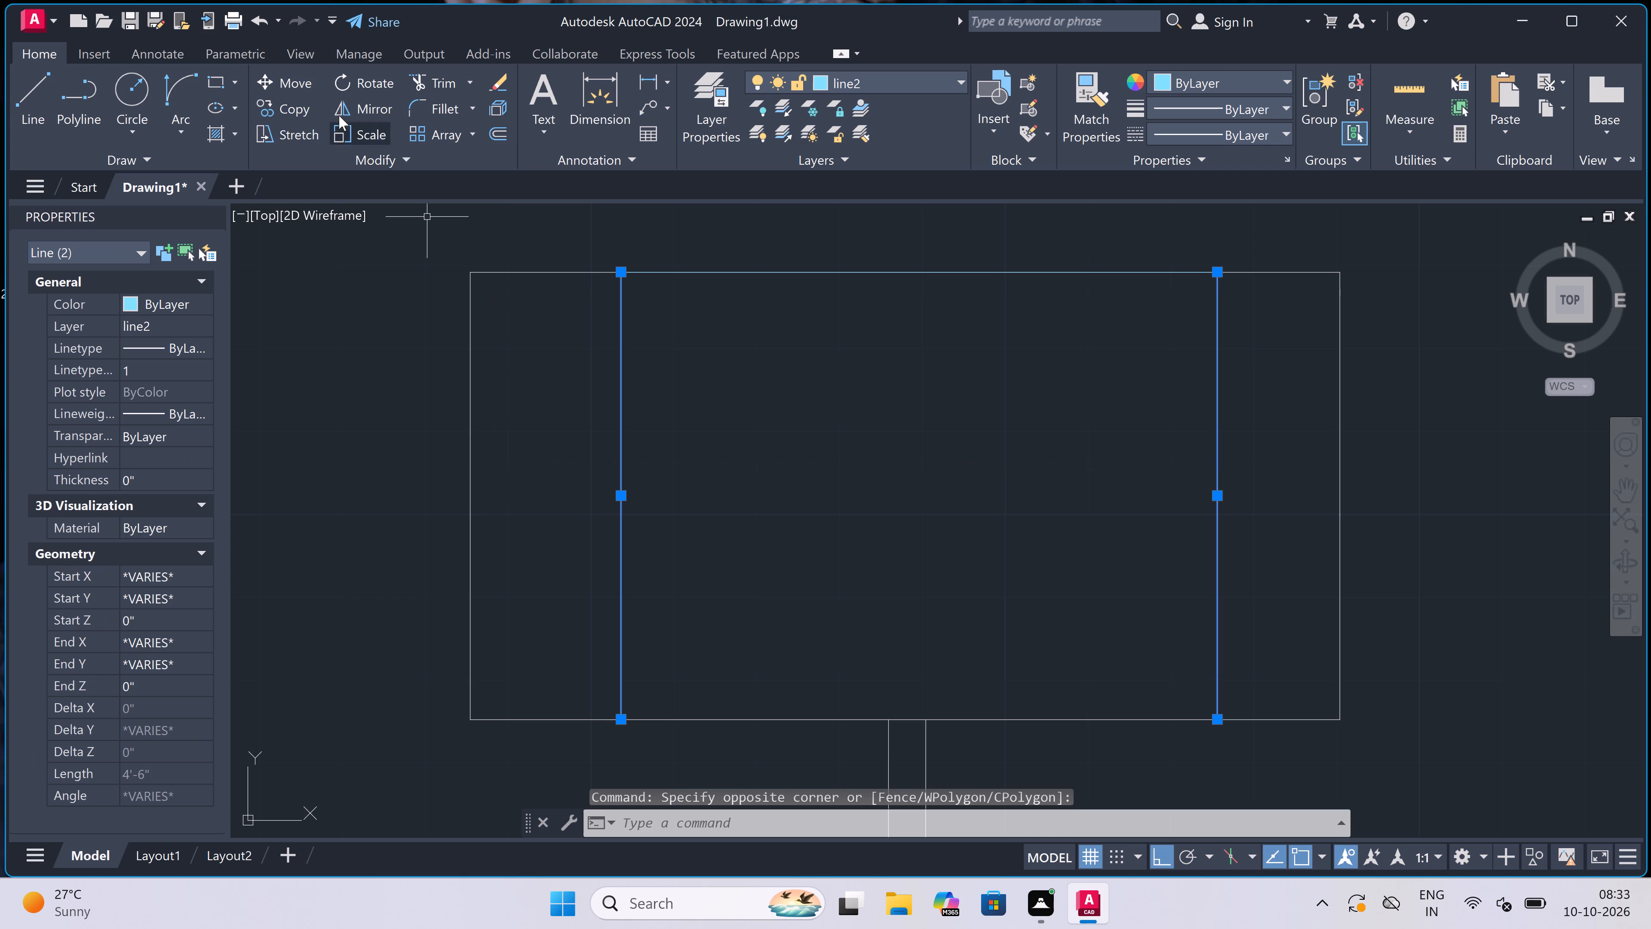
pyautogui.click(281, 77)
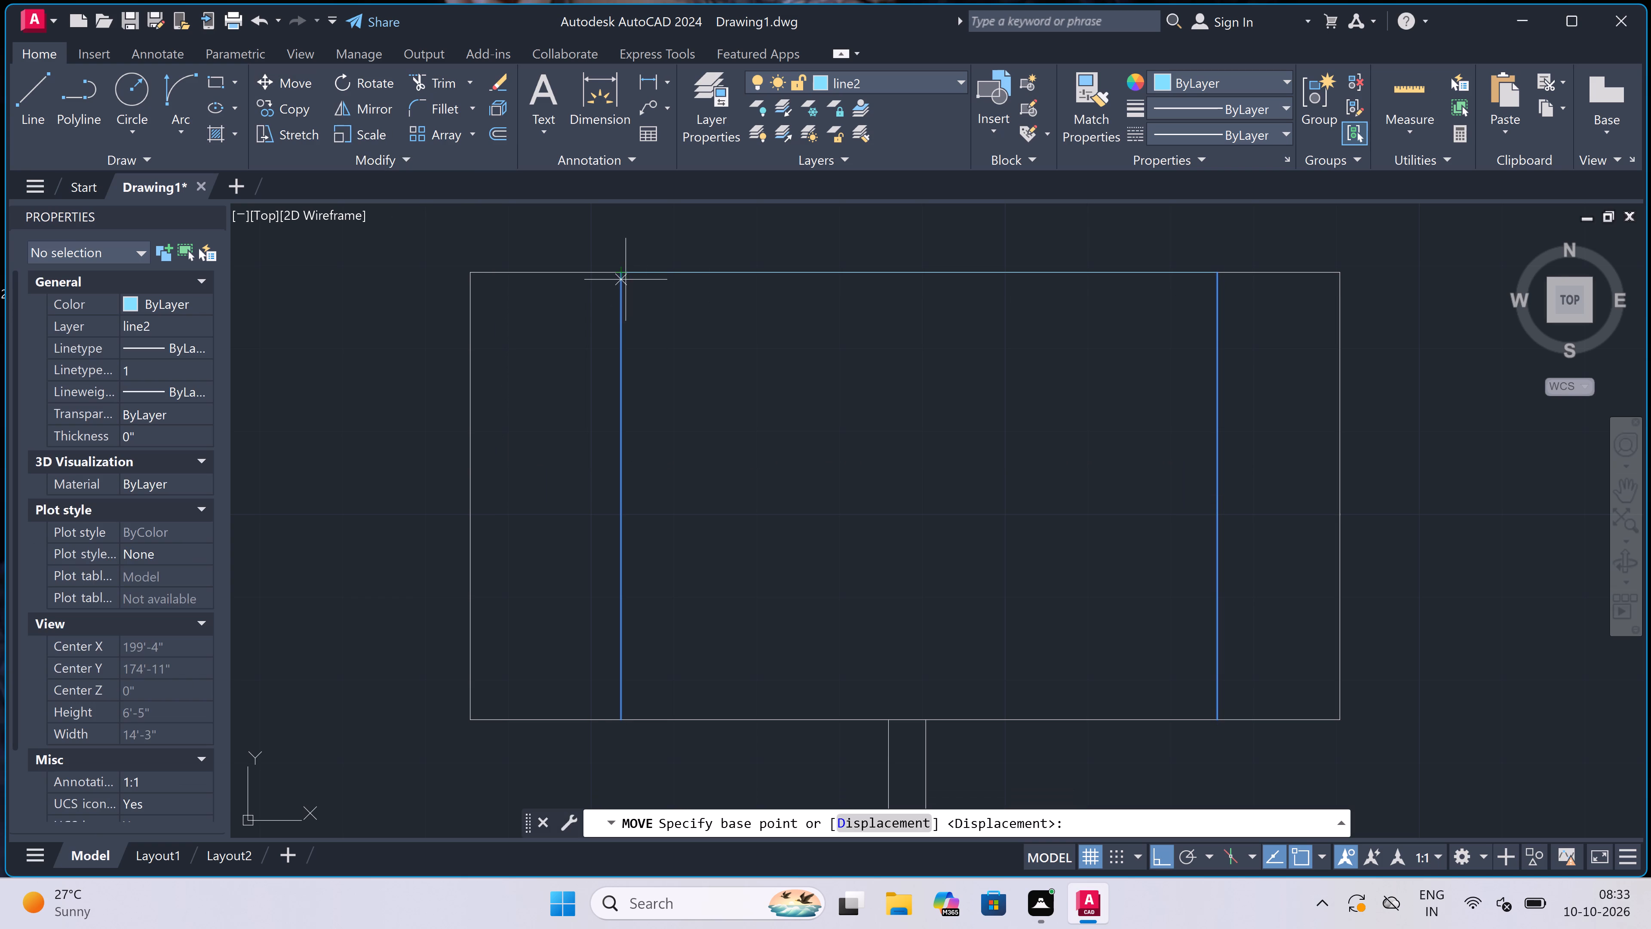
pyautogui.doubleClick(625, 271)
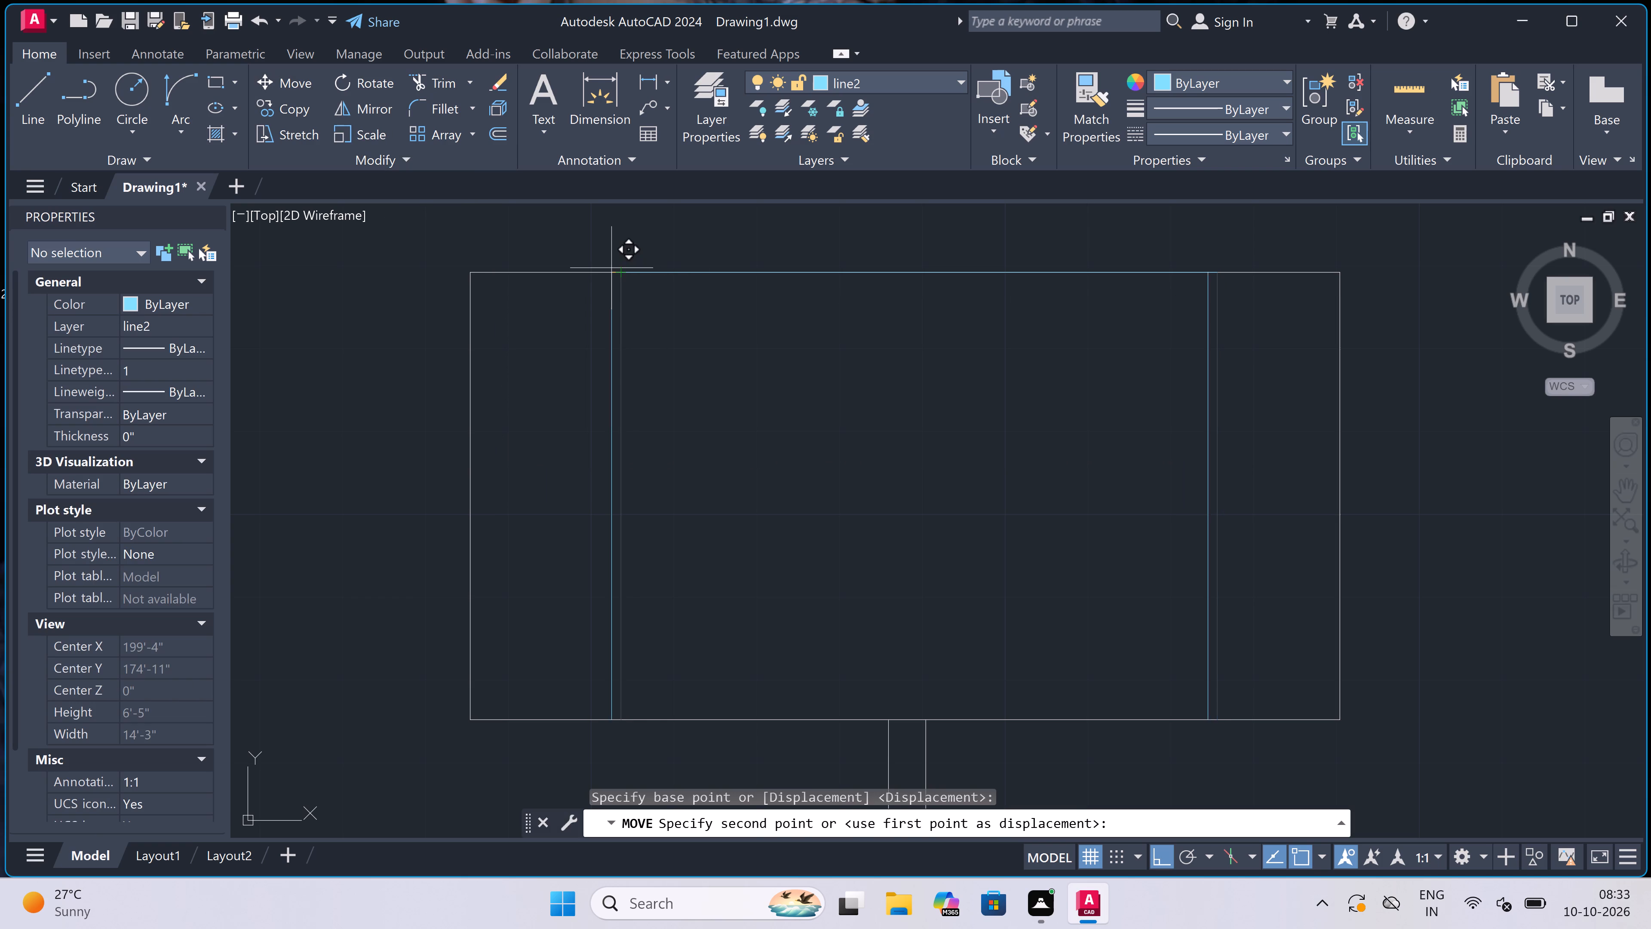
pyautogui.click(607, 265)
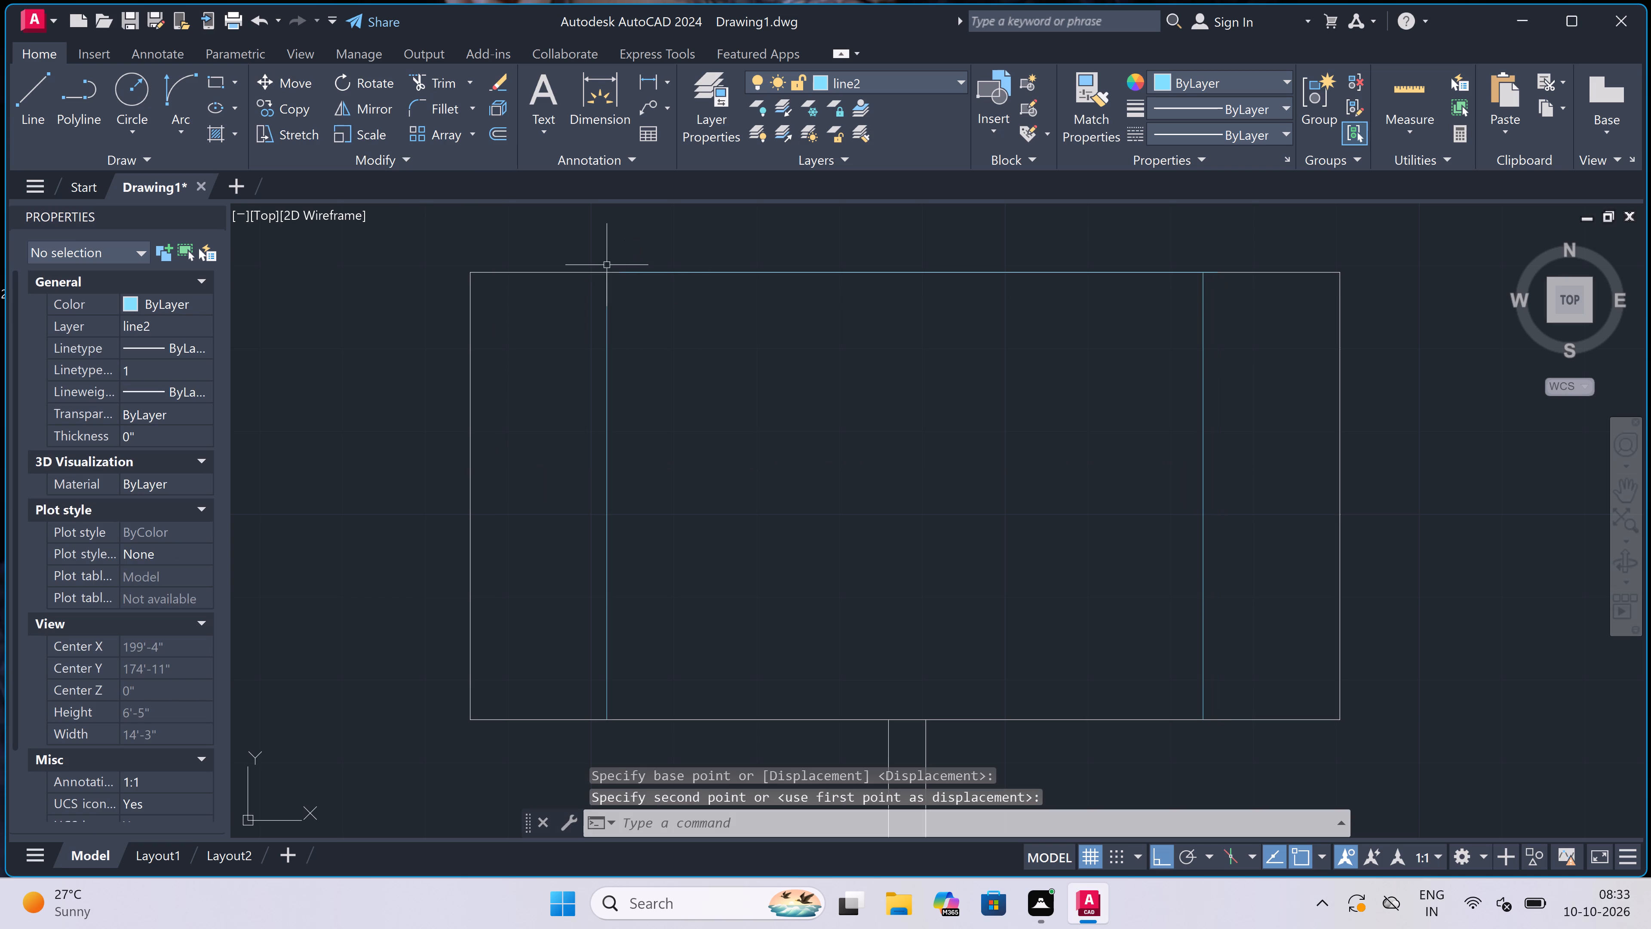
# Delete the 6' light-blue line lying along the rectangle's top edge.
pyautogui.click(784, 274)
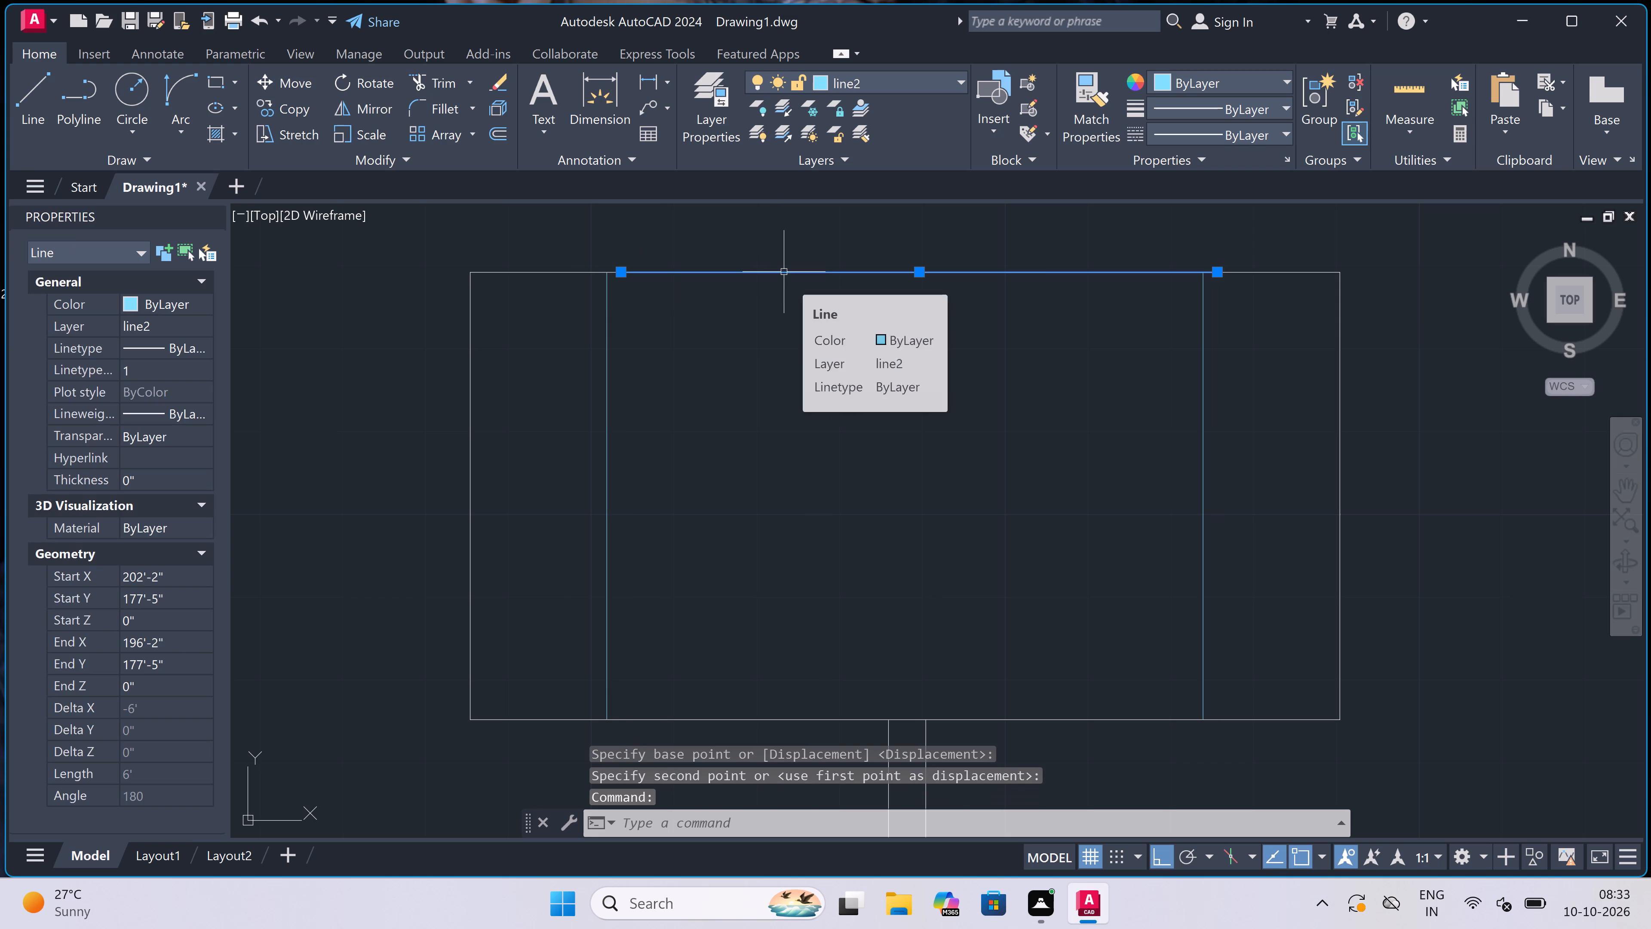
pyautogui.press('Delete')
# Draw a horizontal line about 6' long between the two vertical dividers, a little below the rectangle's top edge.
pyautogui.scroll(-1, 792, 283)
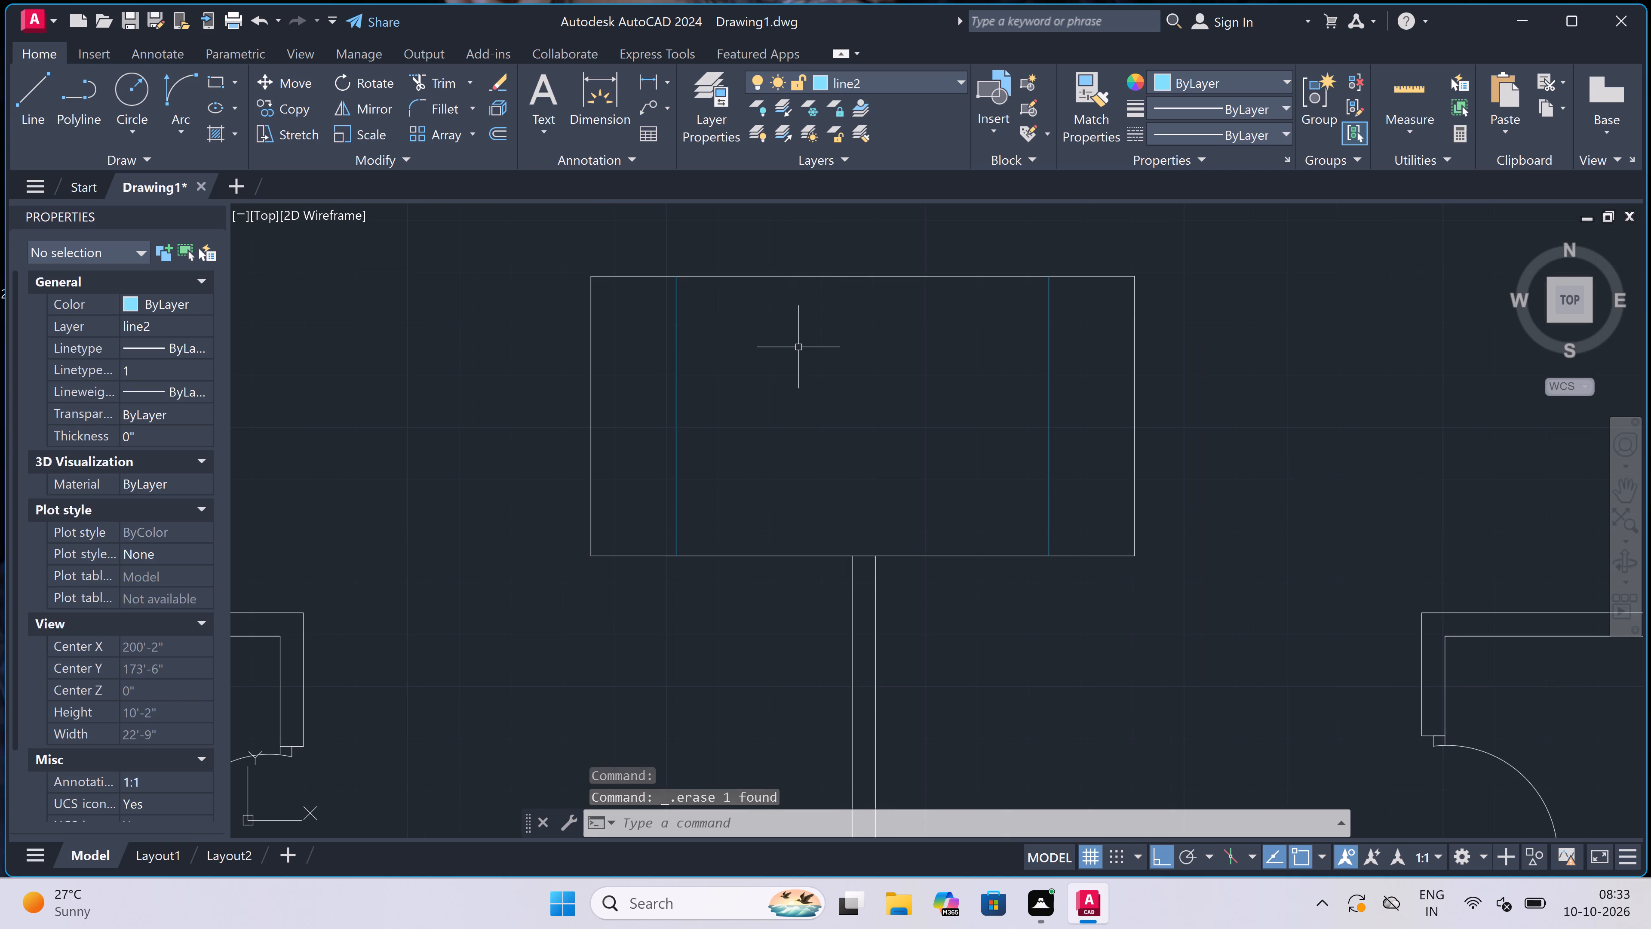
pyautogui.write('l')
pyautogui.press('space')
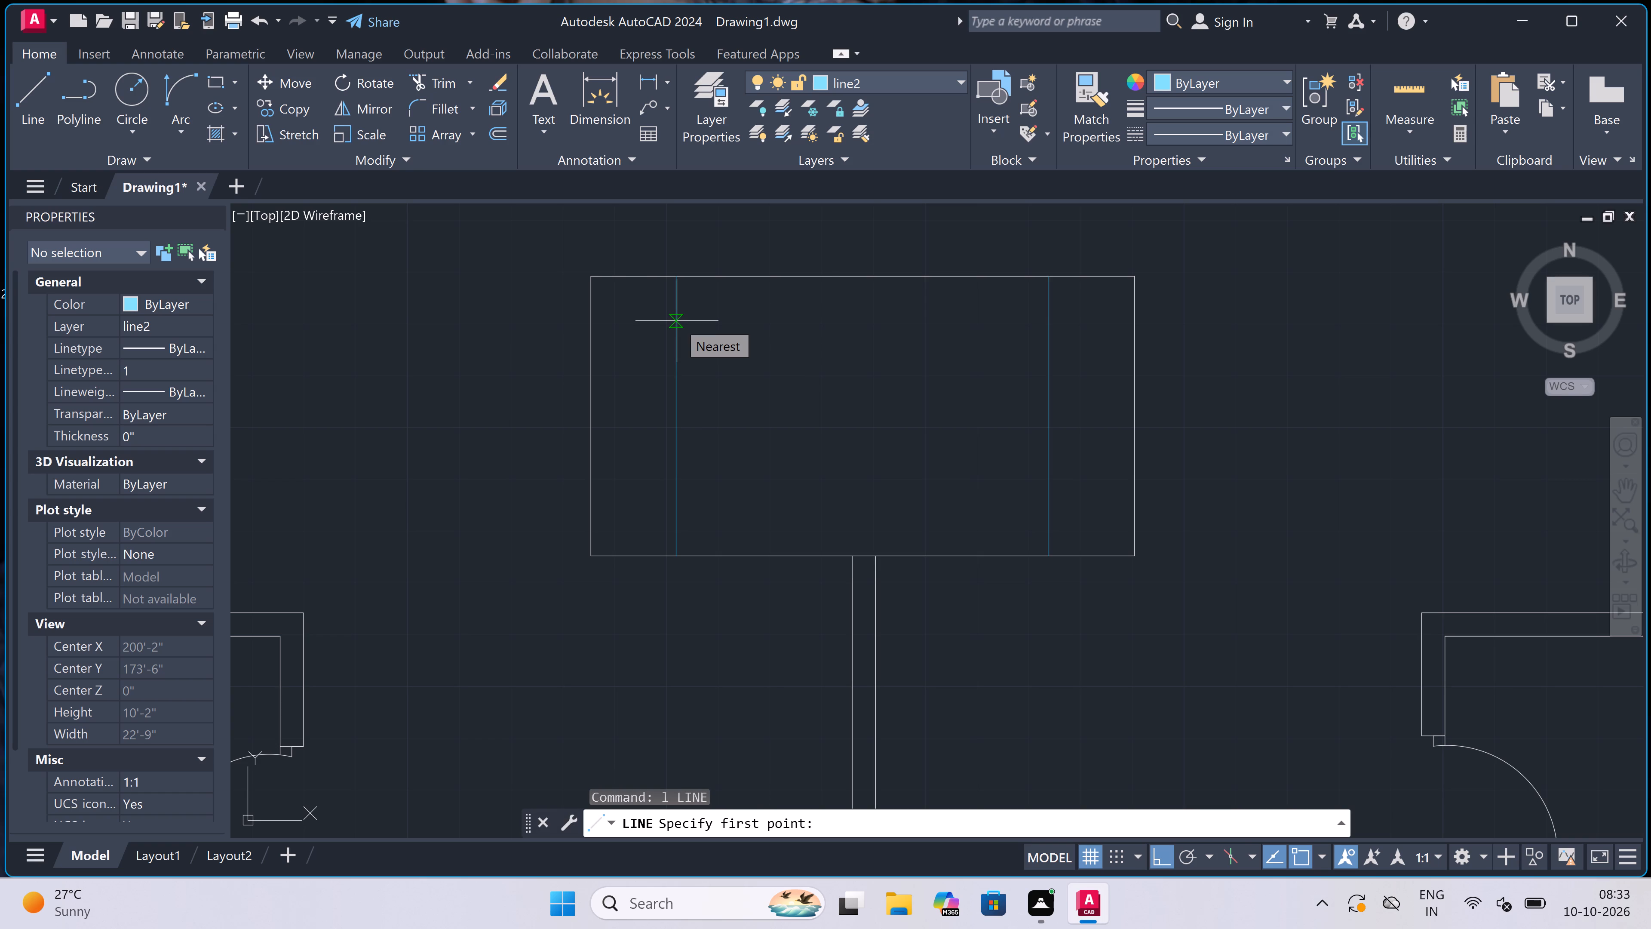
pyautogui.scroll(1, 678, 320)
pyautogui.scroll(-1, 678, 320)
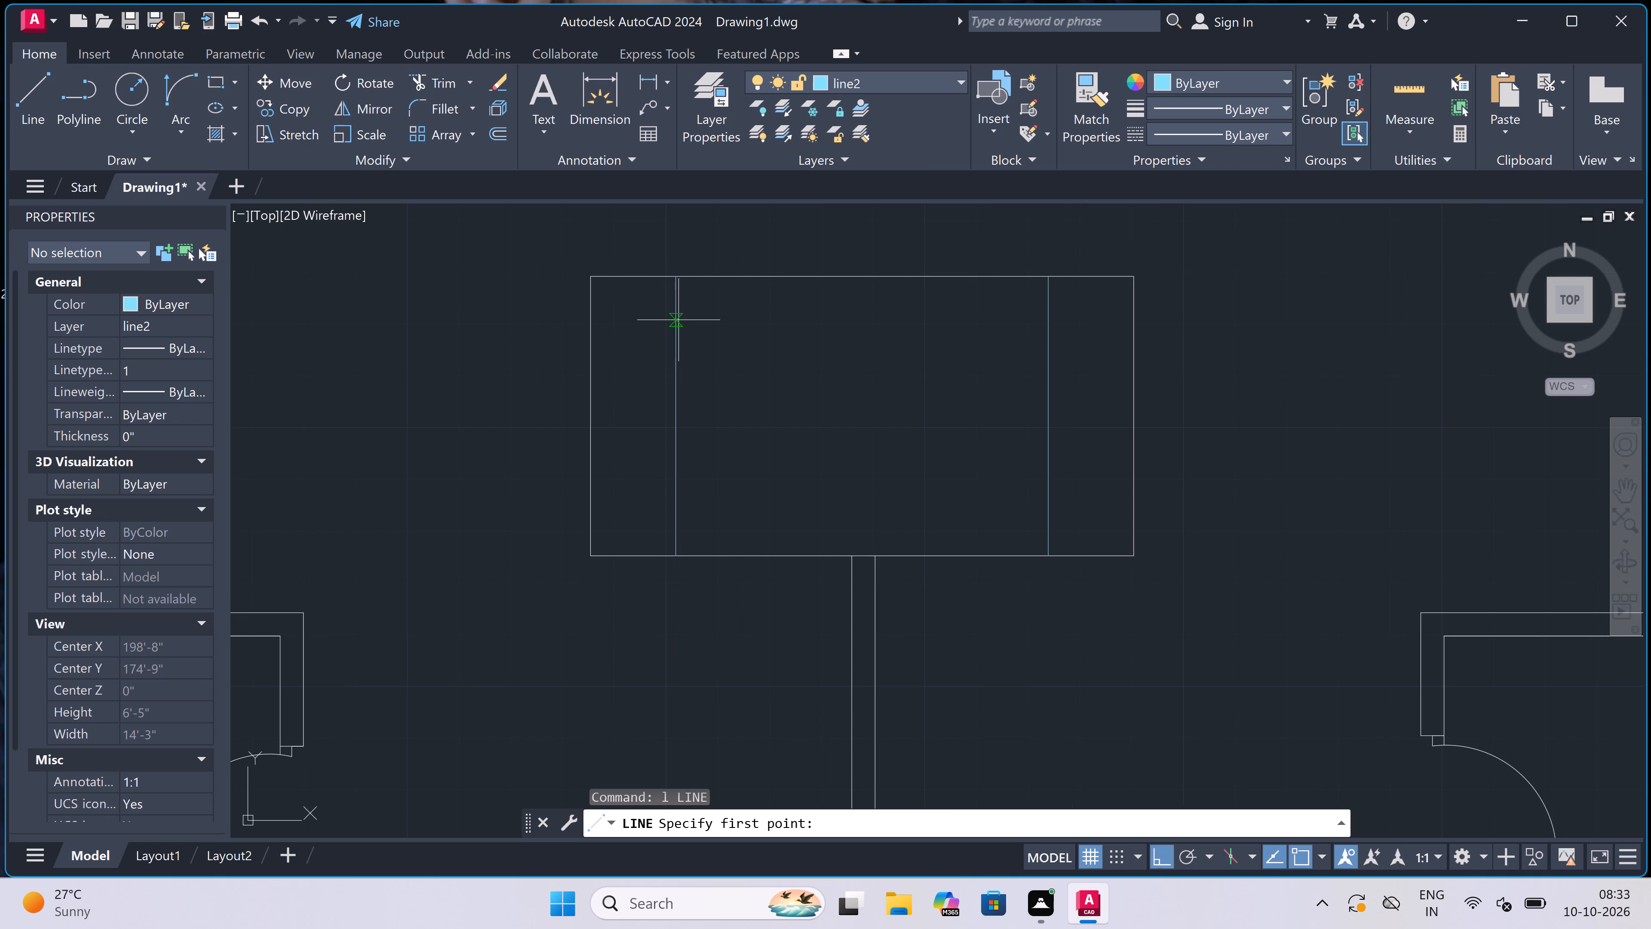
pyautogui.scroll(1, 776, 302)
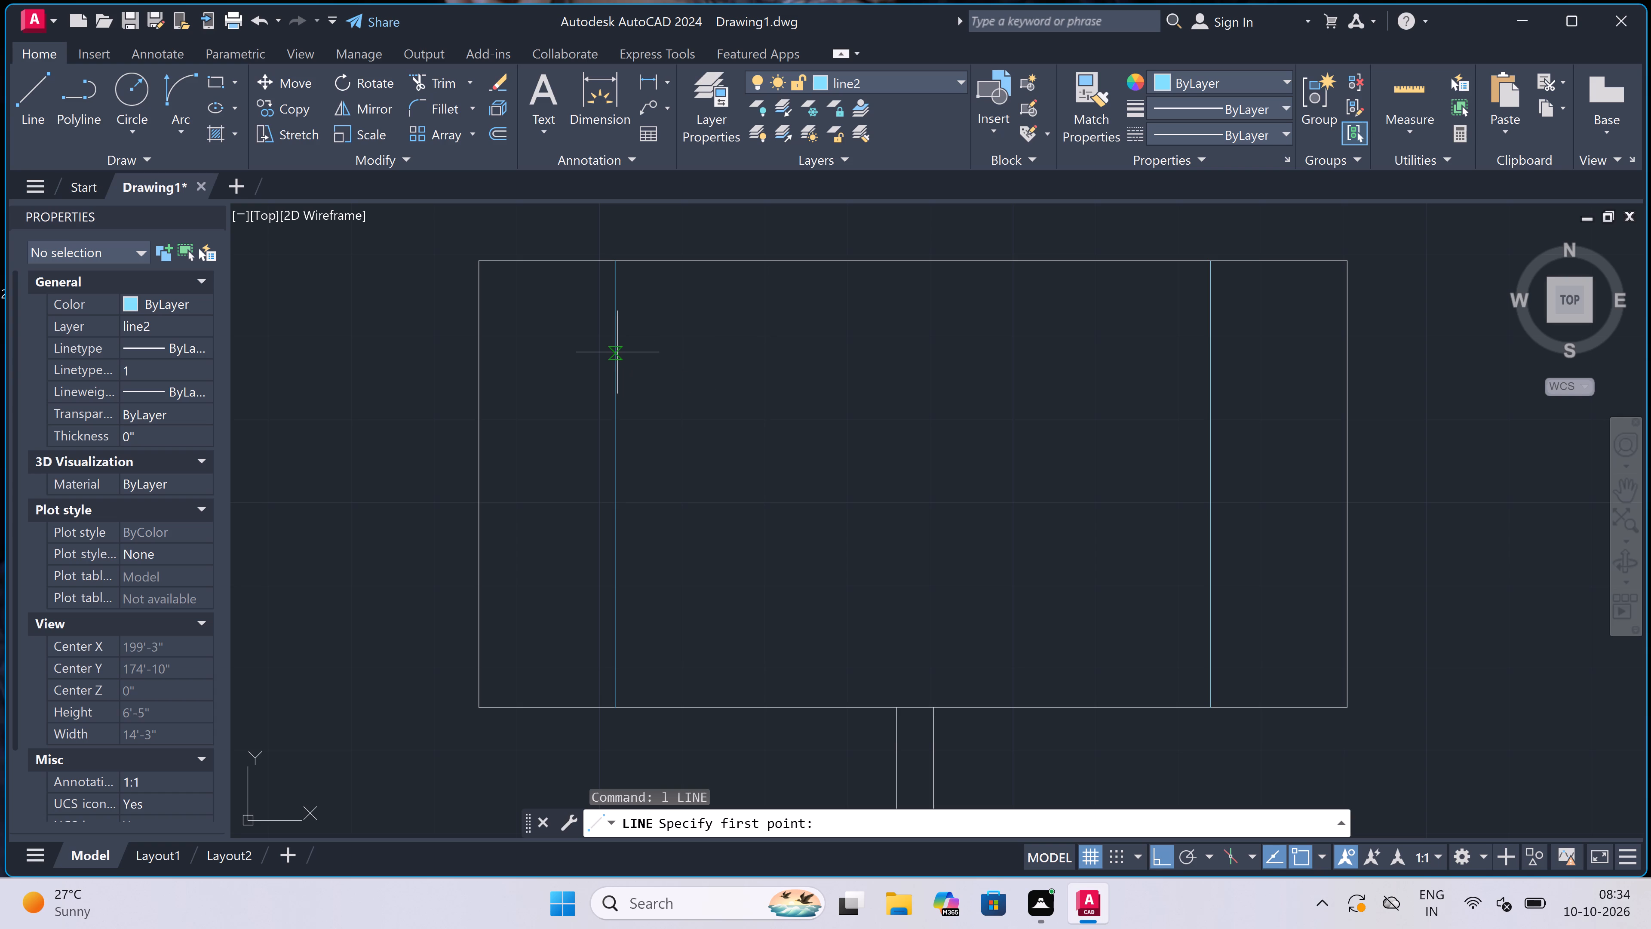
pyautogui.moveTo(618, 343); pyautogui.dragTo(627, 343)
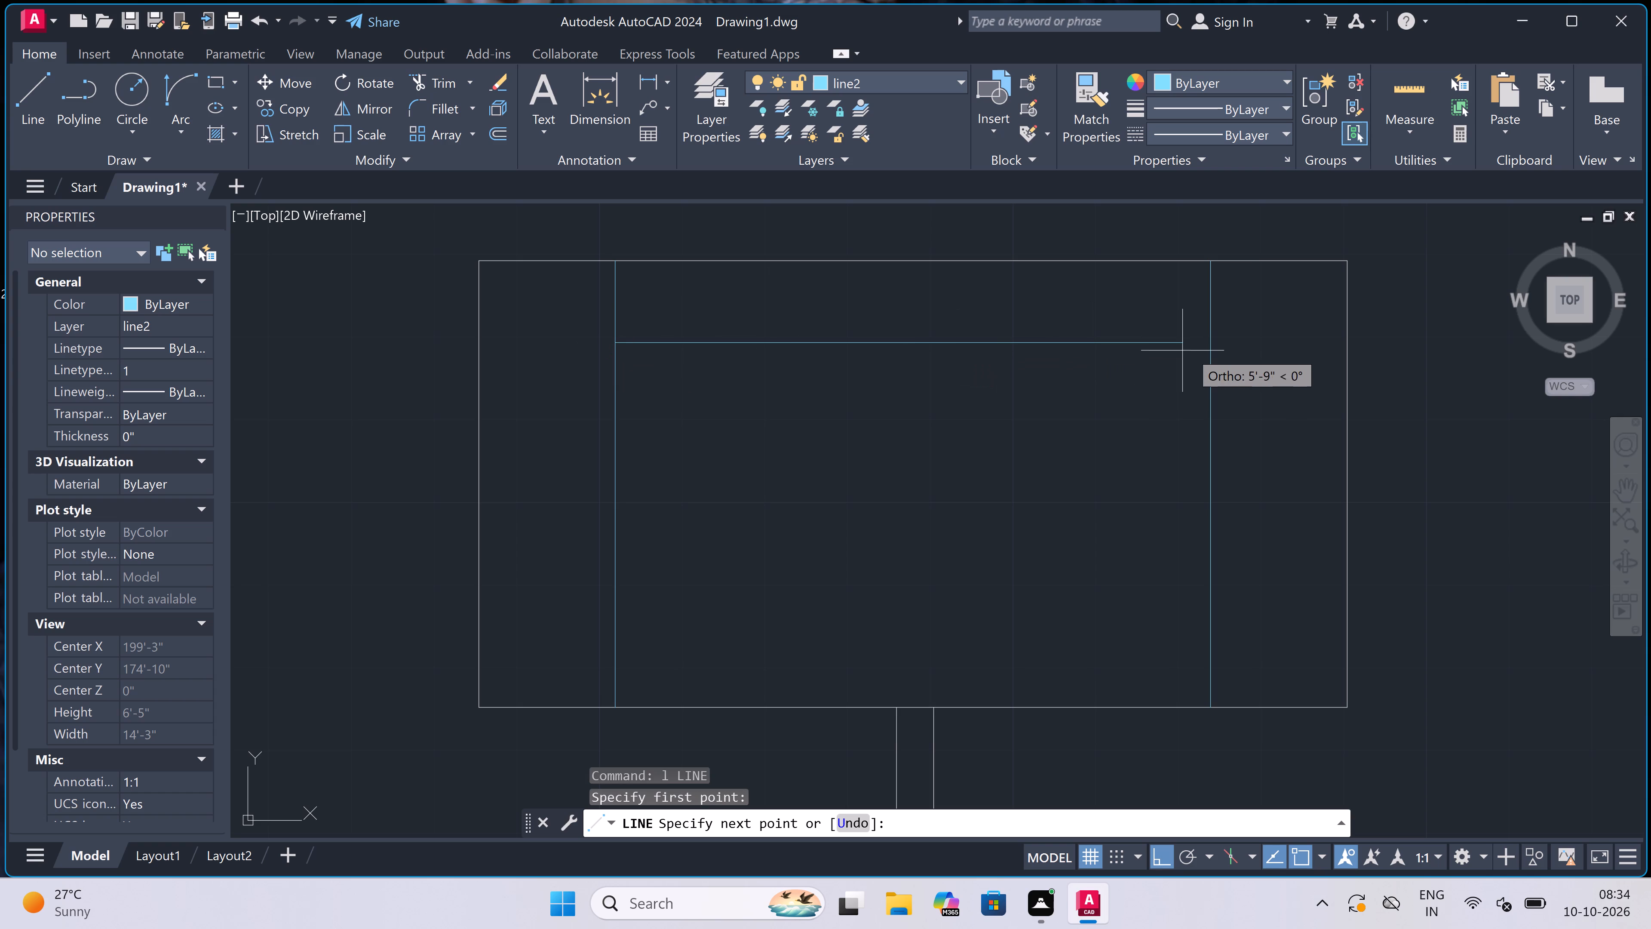
pyautogui.doubleClick(1209, 344)
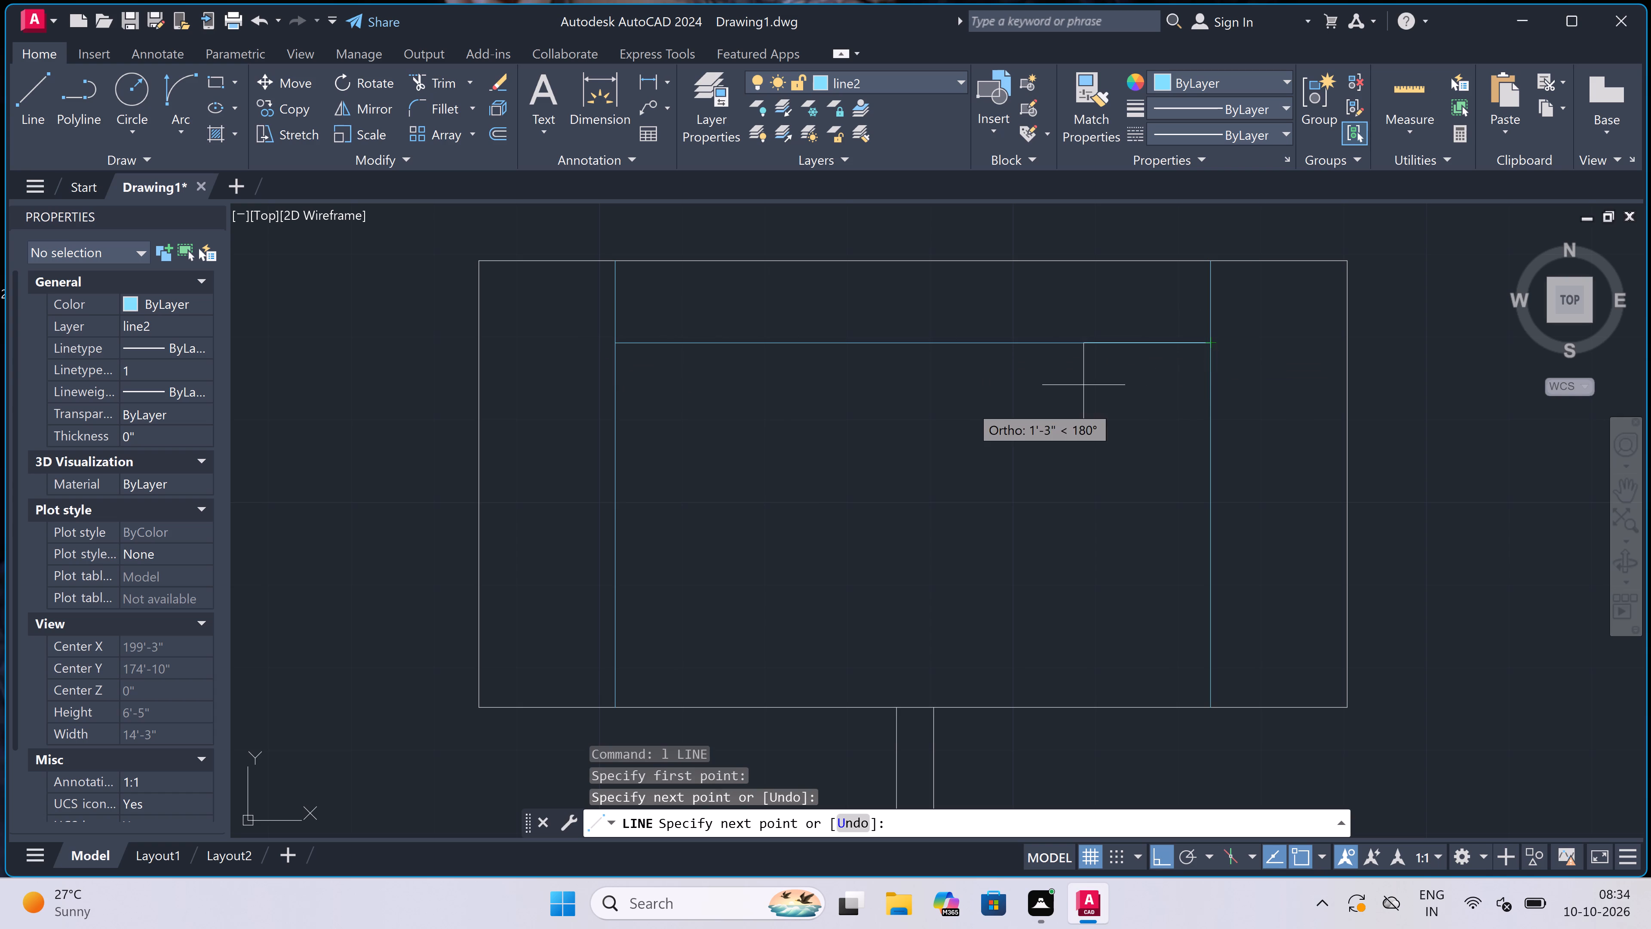
pyautogui.press('Escape')
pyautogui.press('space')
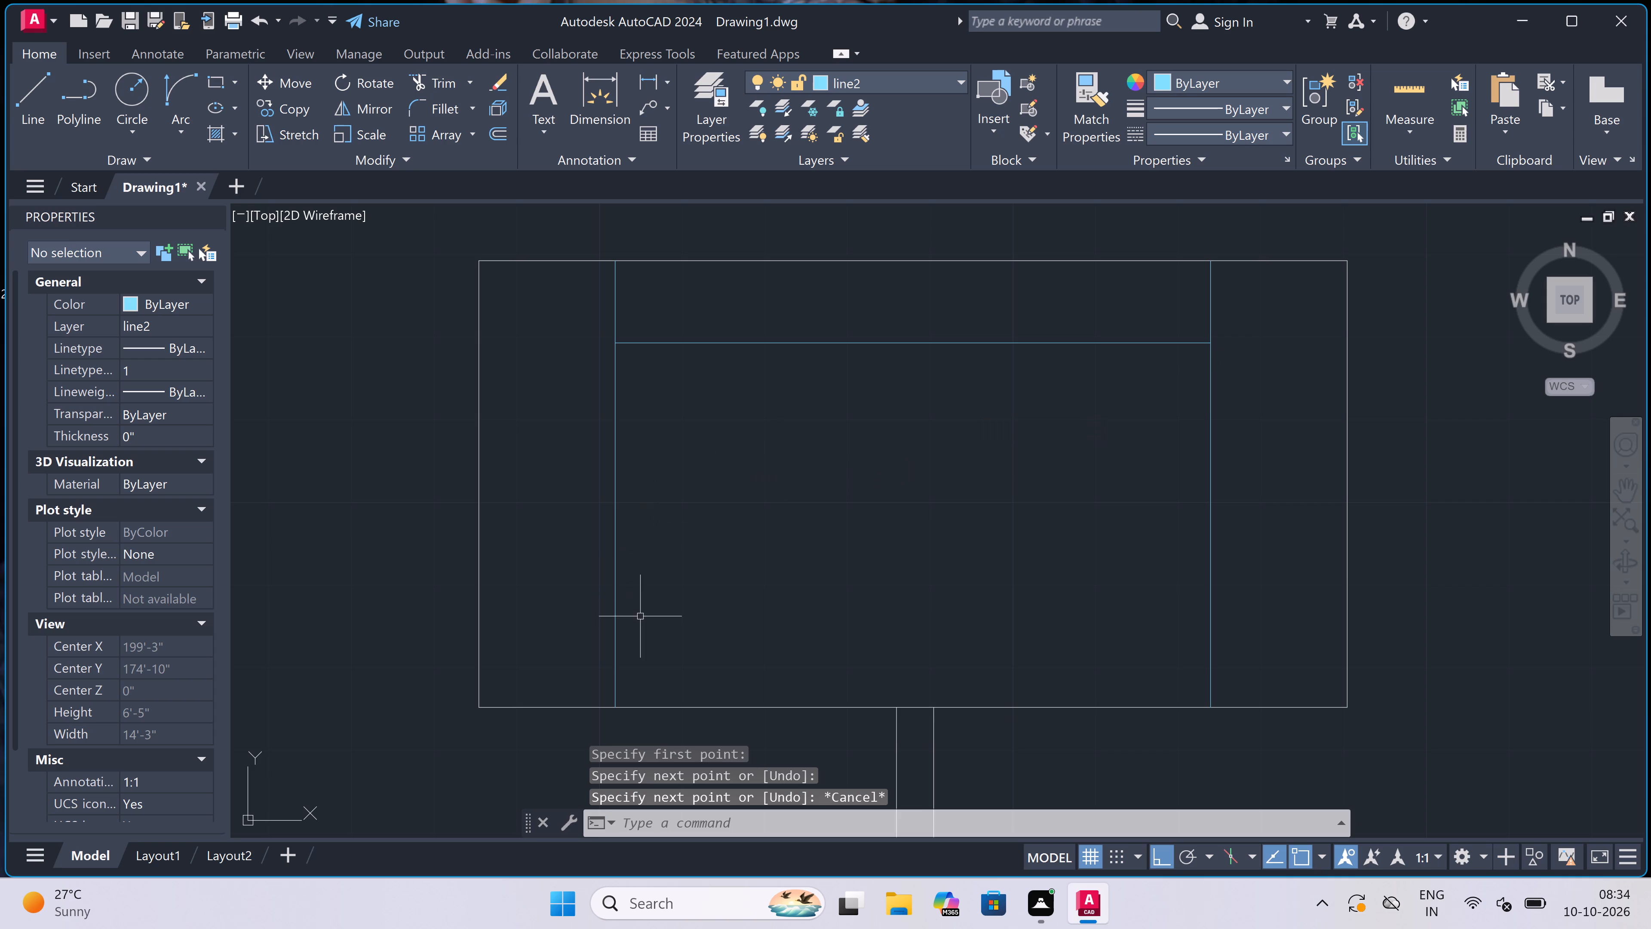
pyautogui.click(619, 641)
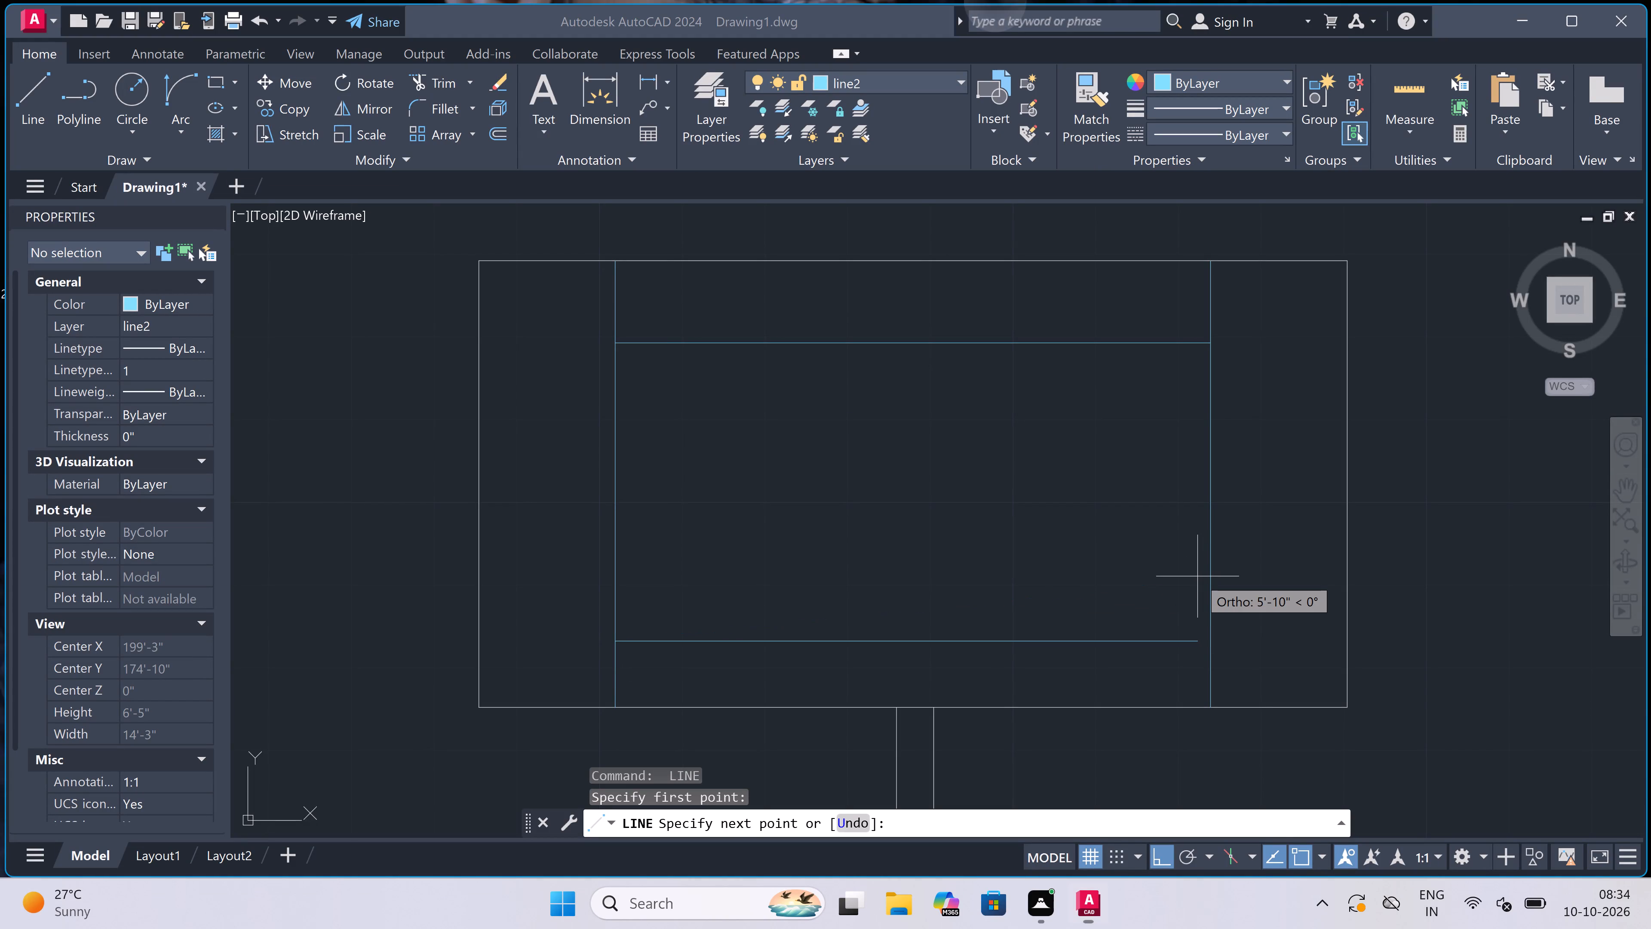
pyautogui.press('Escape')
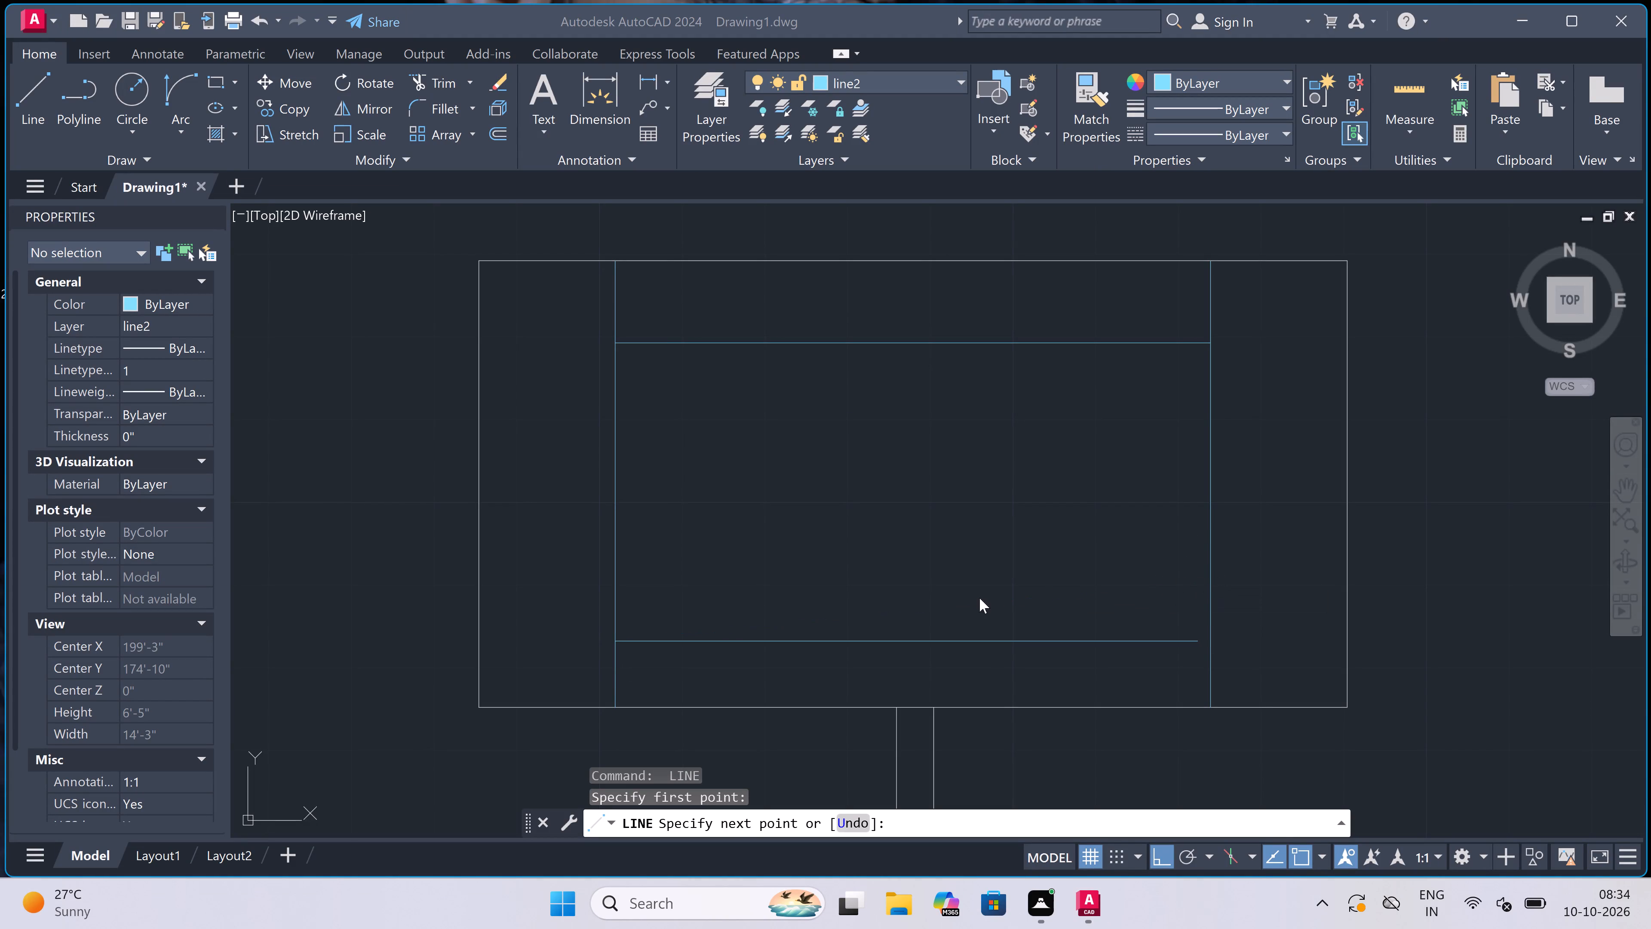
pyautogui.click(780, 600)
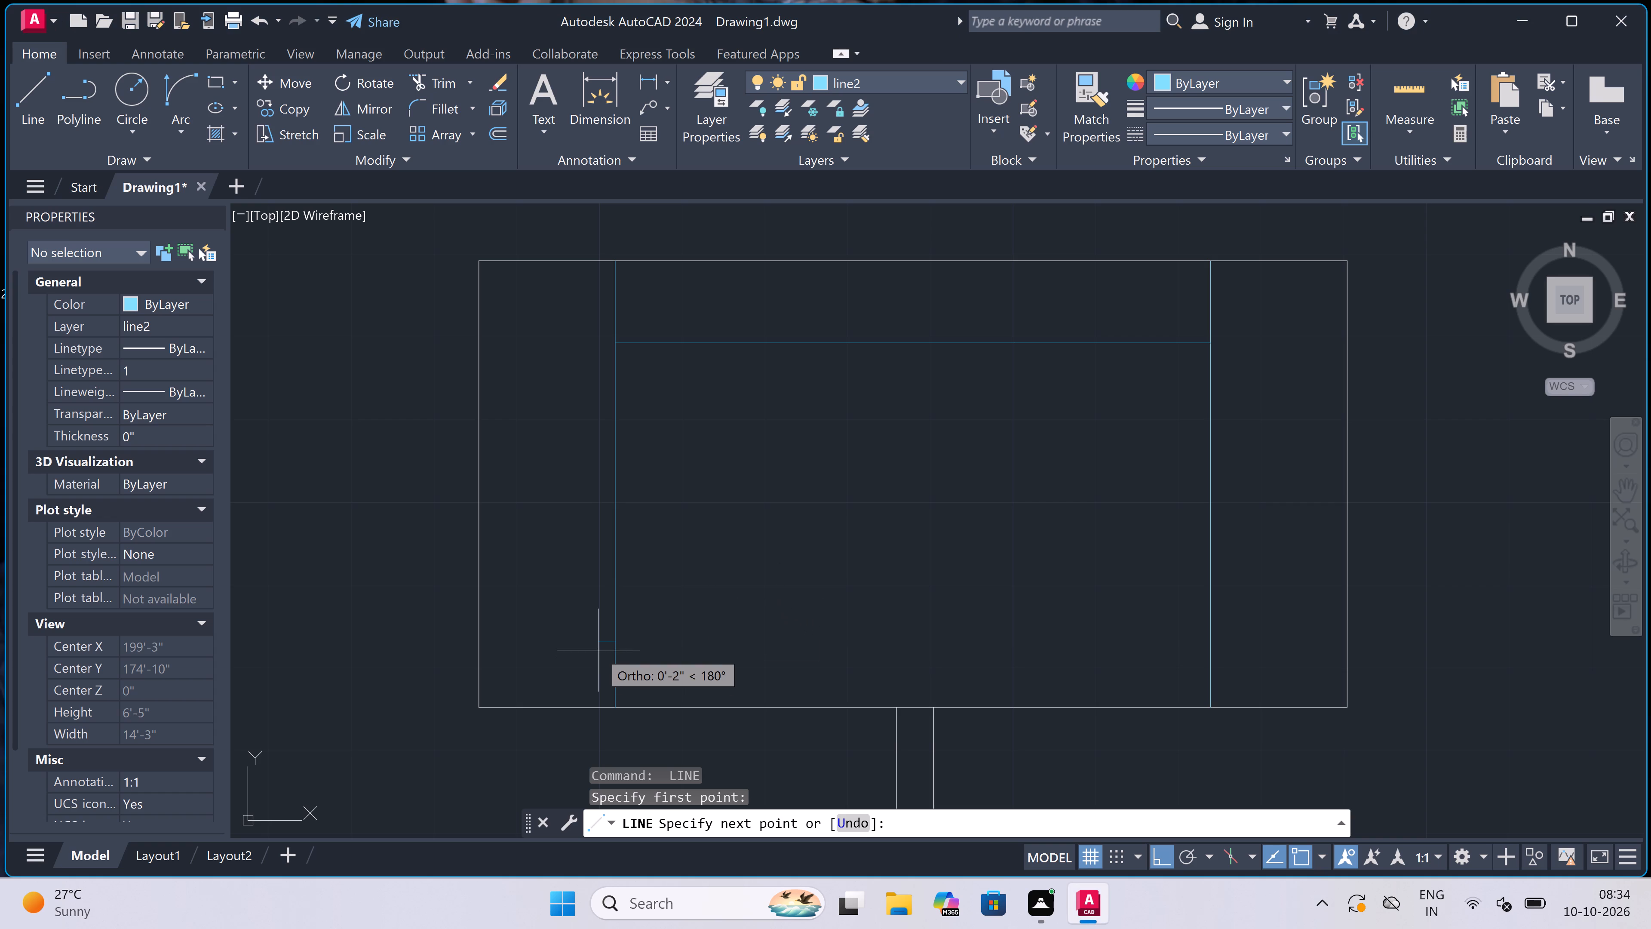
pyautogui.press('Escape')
# Draw a second horizontal line between the two vertical dividers, a little above the rectangle's bottom edge.
pyautogui.press('space')
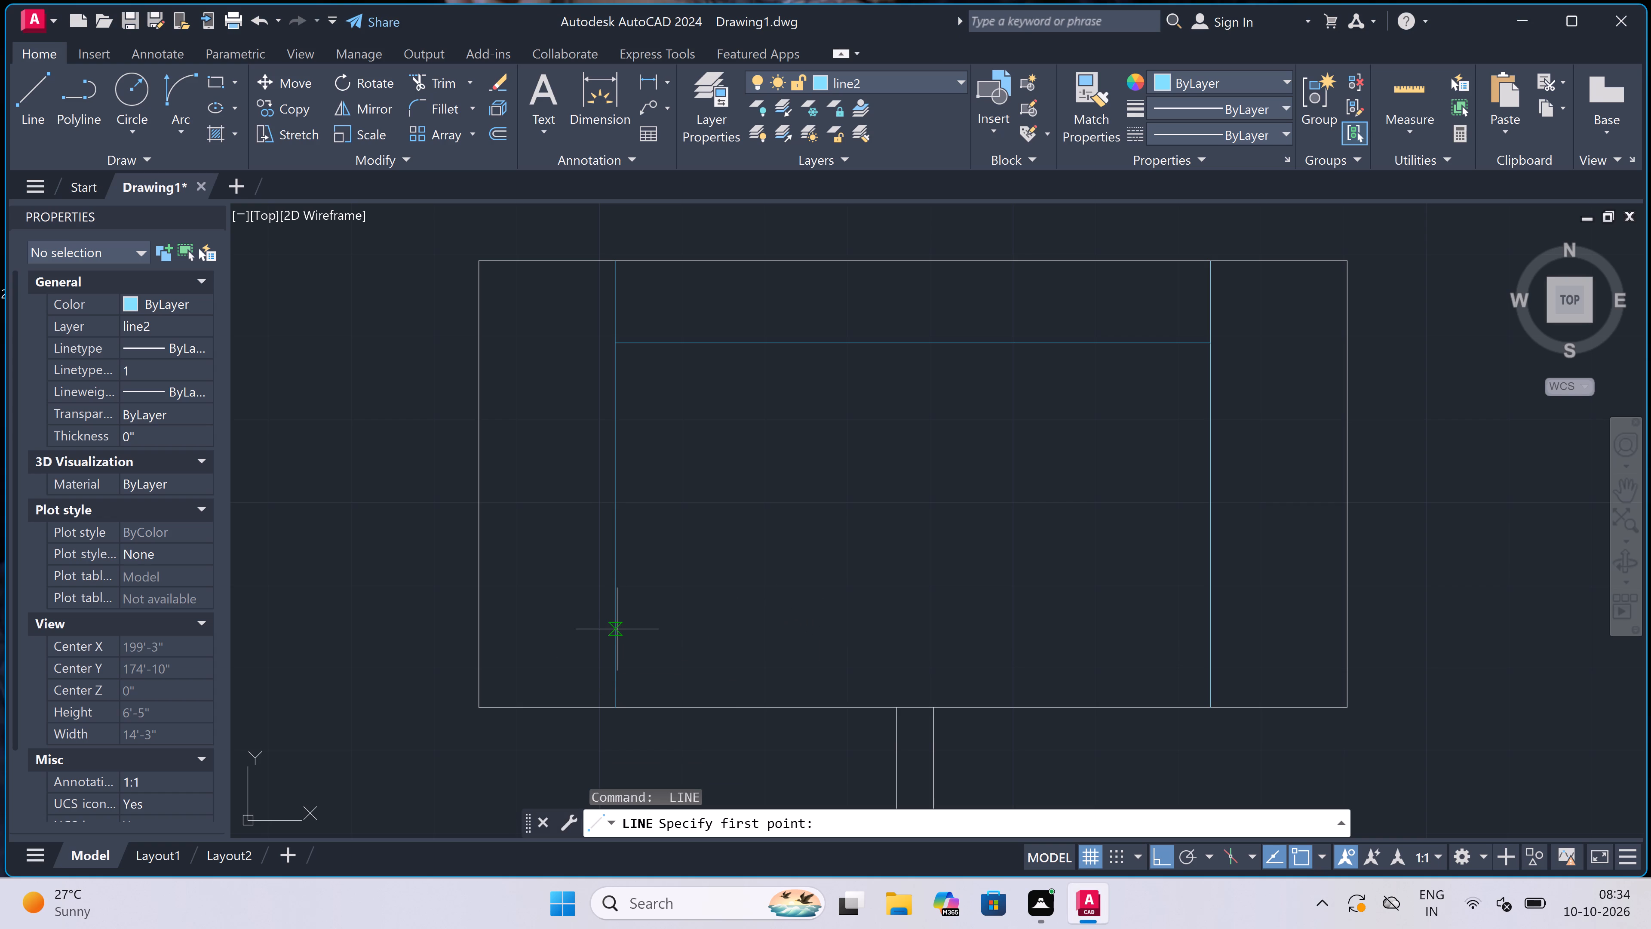
pyautogui.click(617, 627)
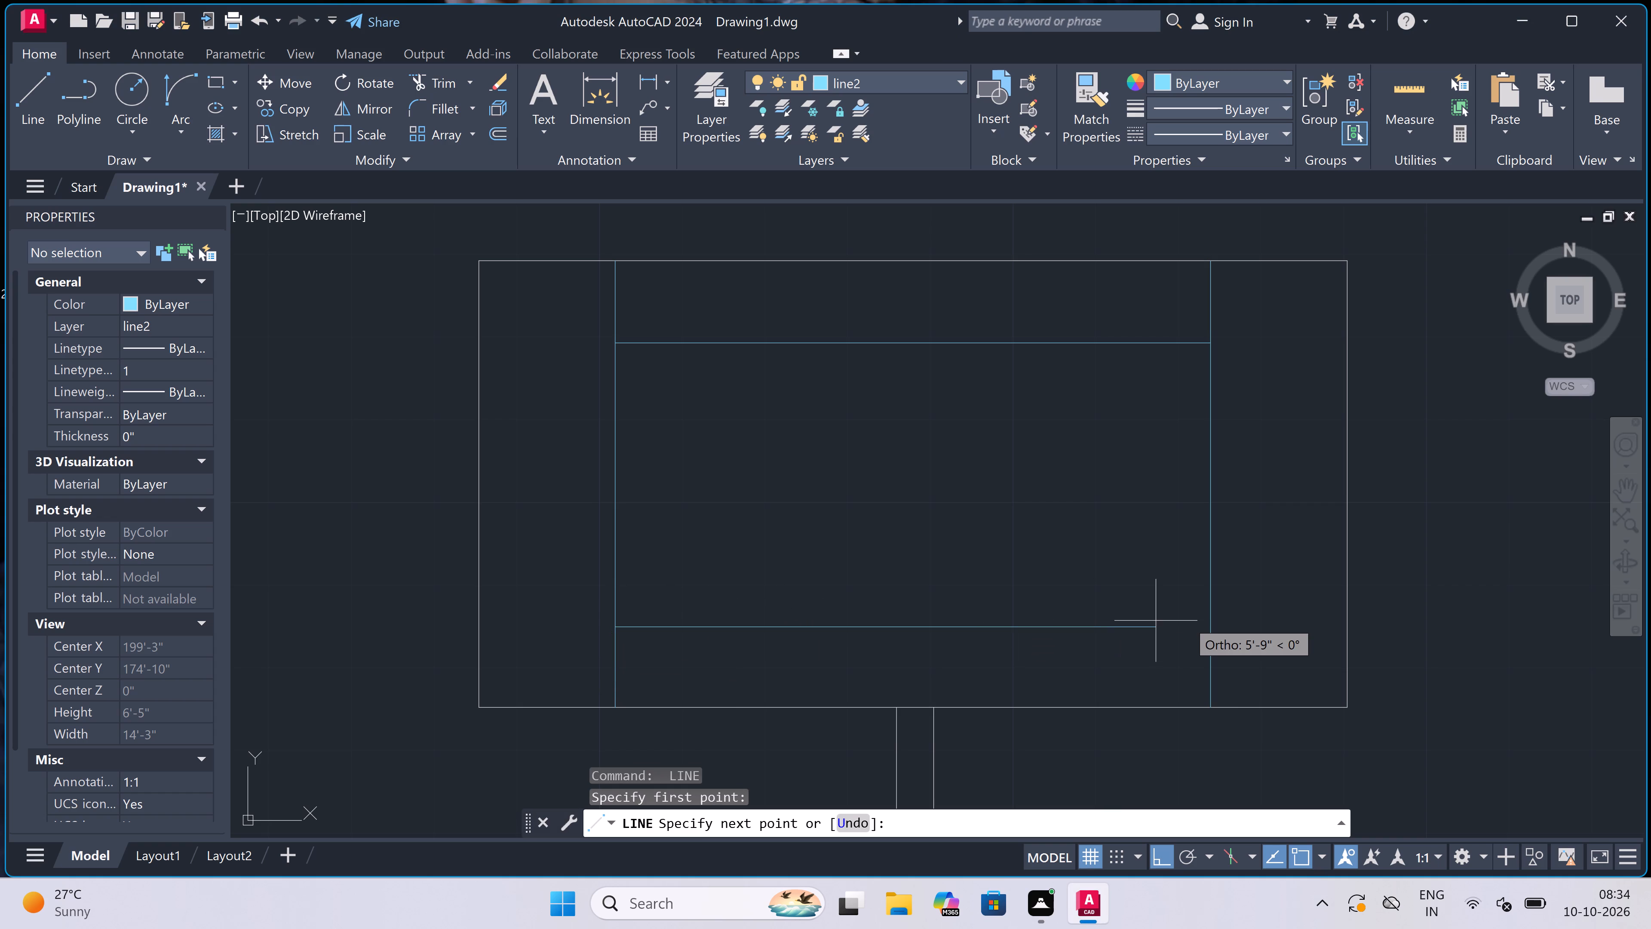
pyautogui.click(1207, 628)
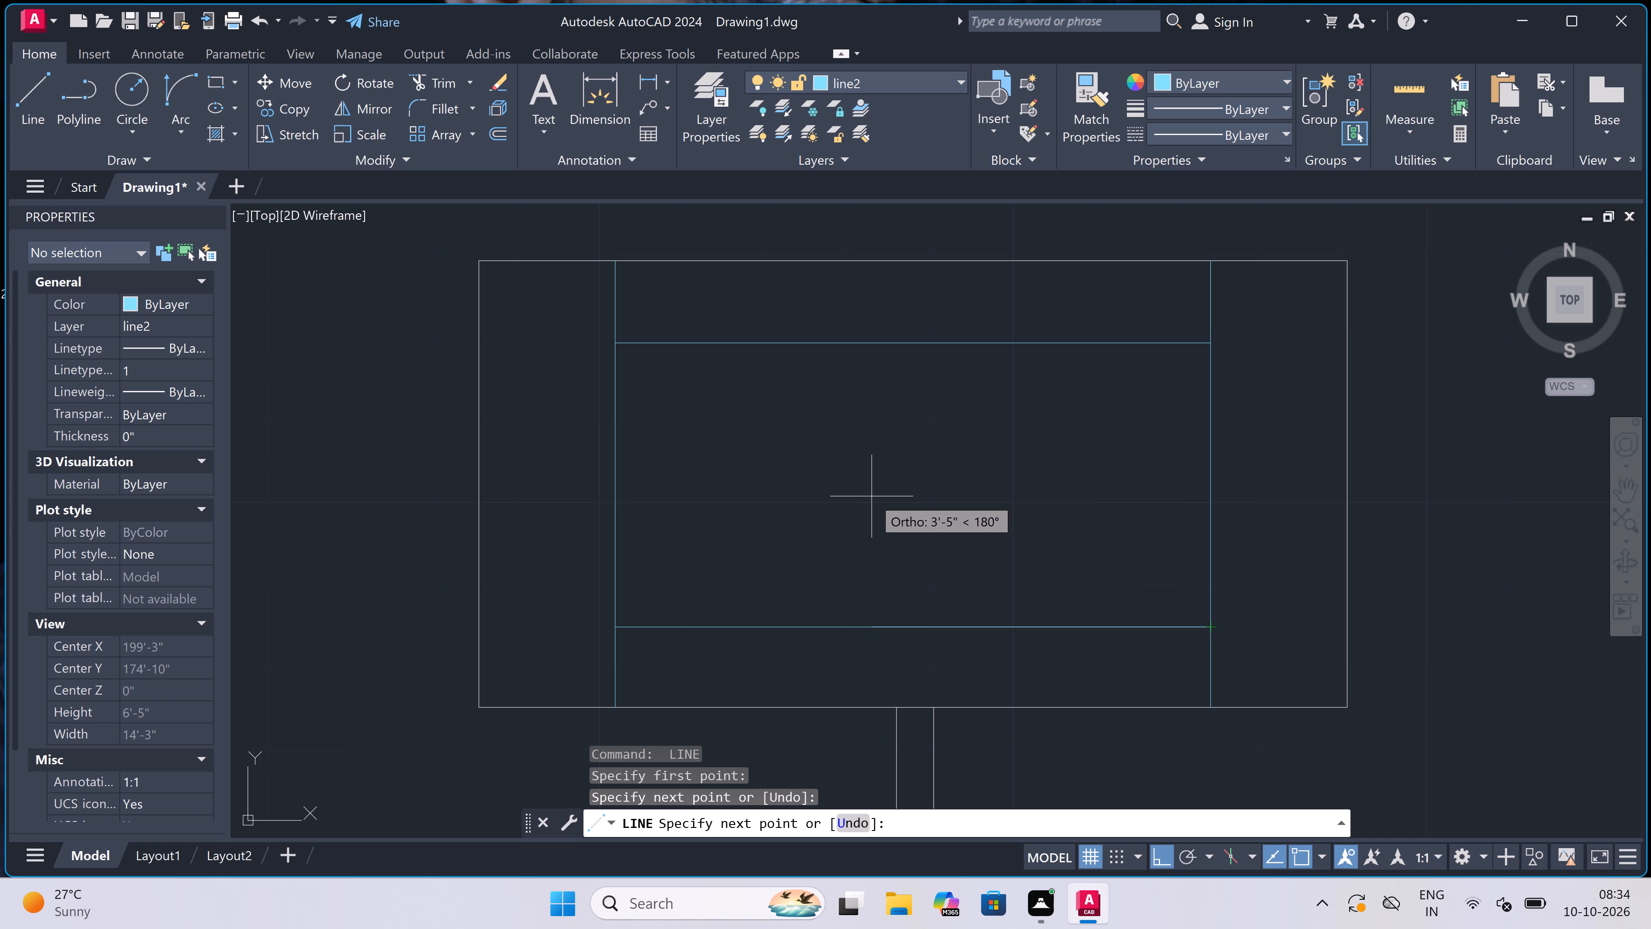
# With Ortho off, draw both diagonals across the inner rectangle formed by the dividers and the two horizontal lines.
pyautogui.press('F8')
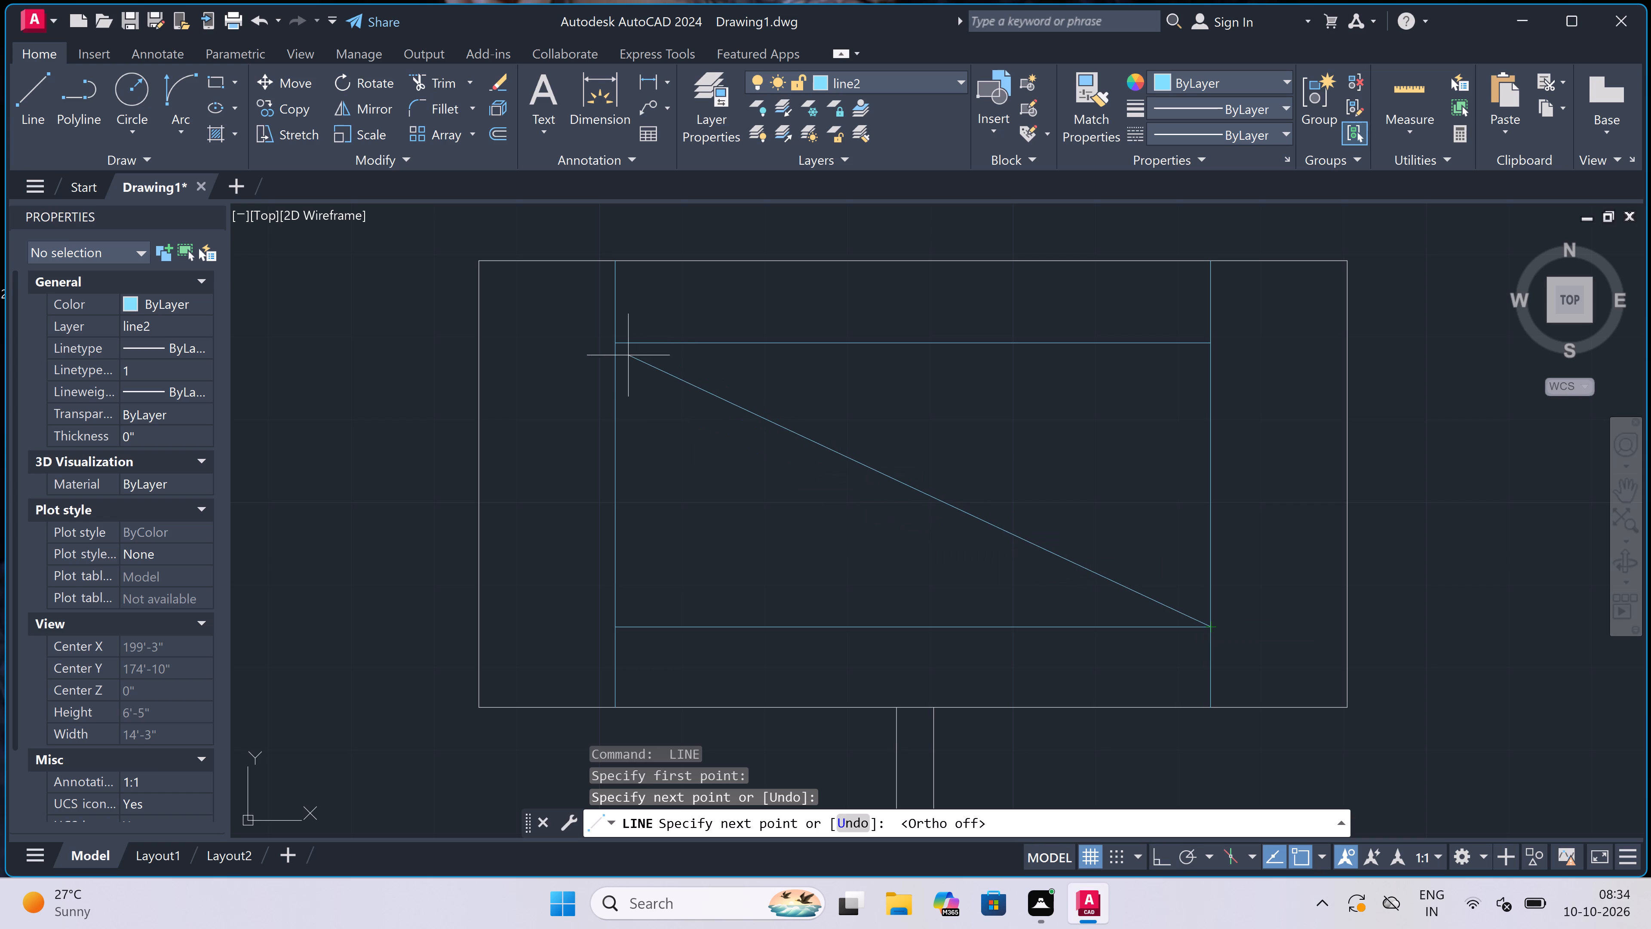
pyautogui.click(614, 345)
pyautogui.press('Escape')
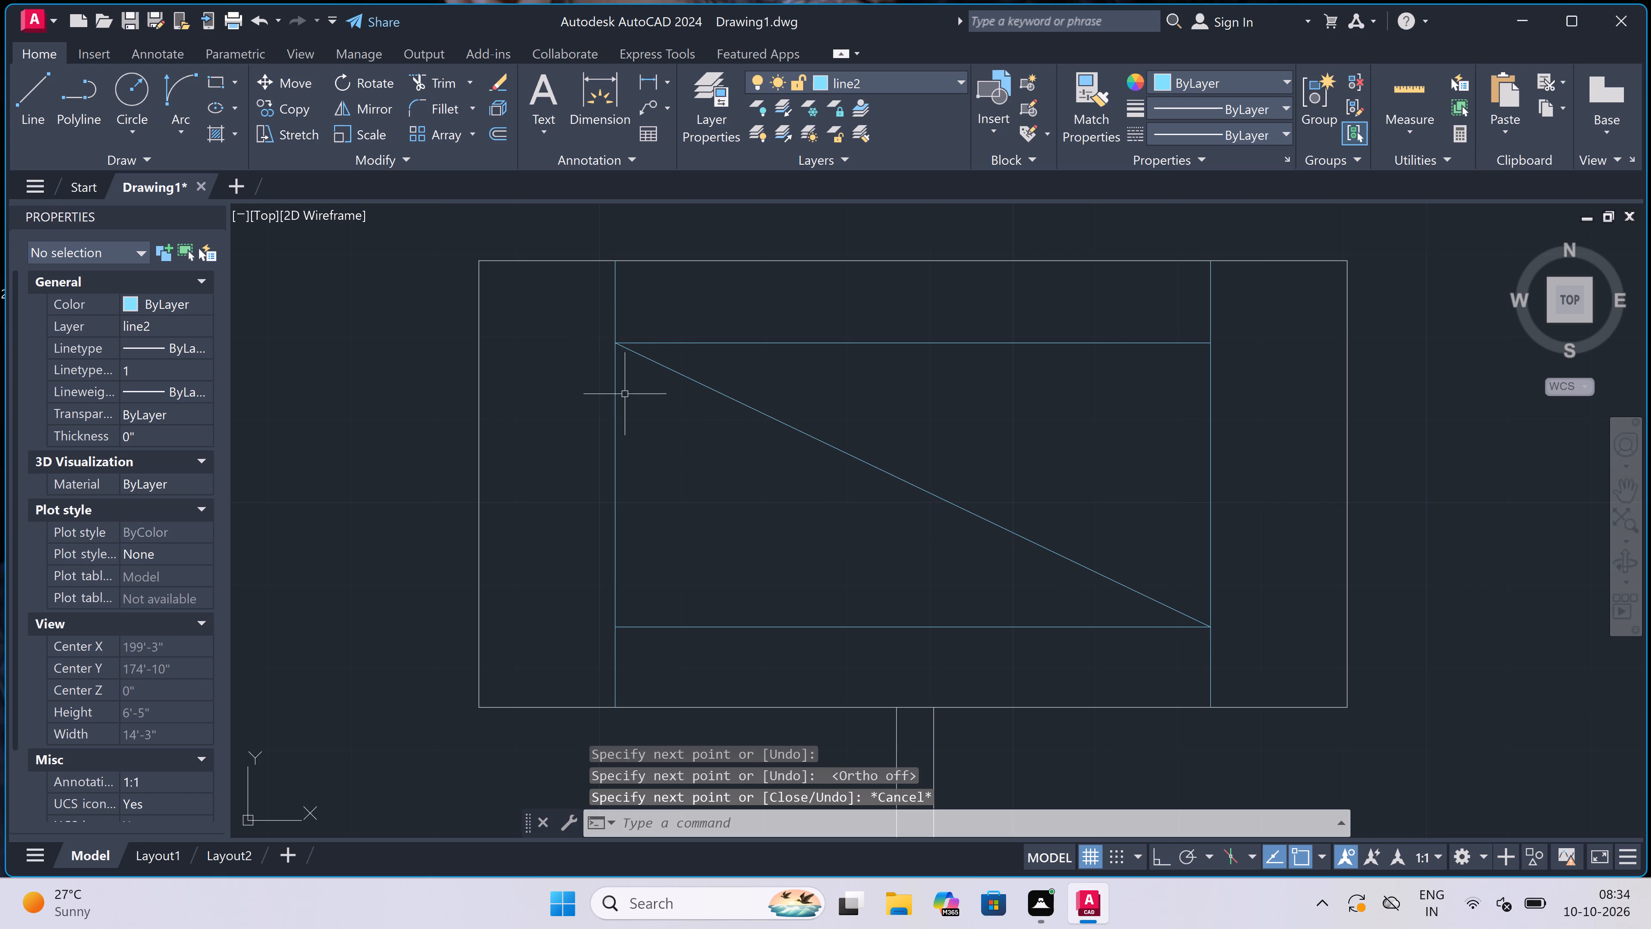
pyautogui.press('space')
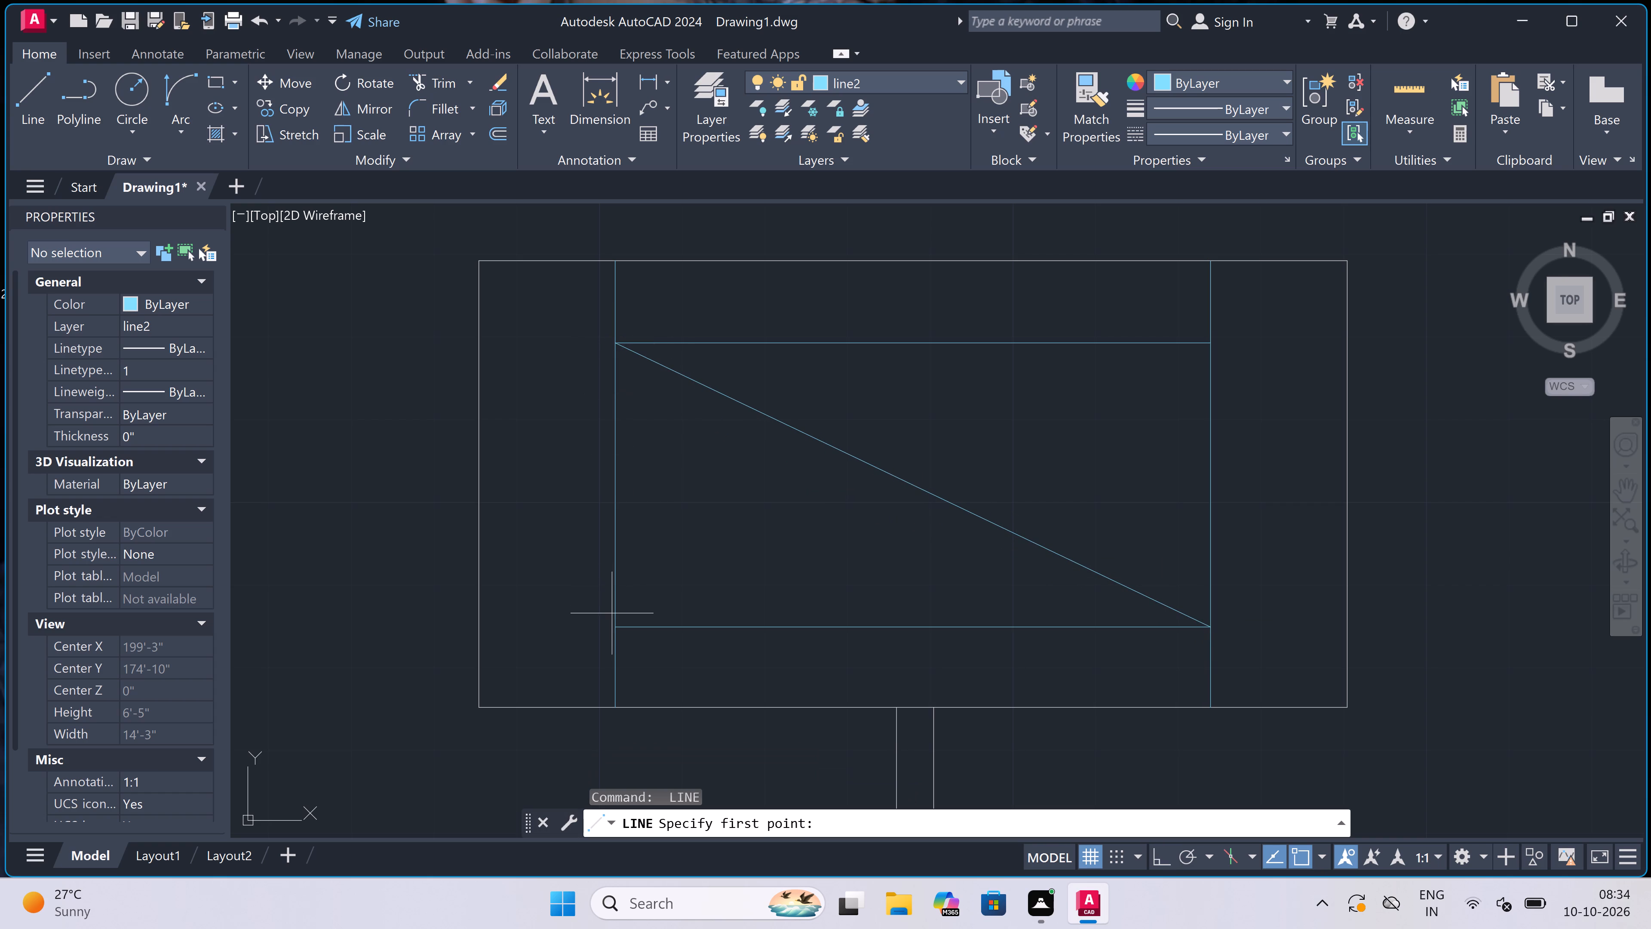
pyautogui.click(619, 625)
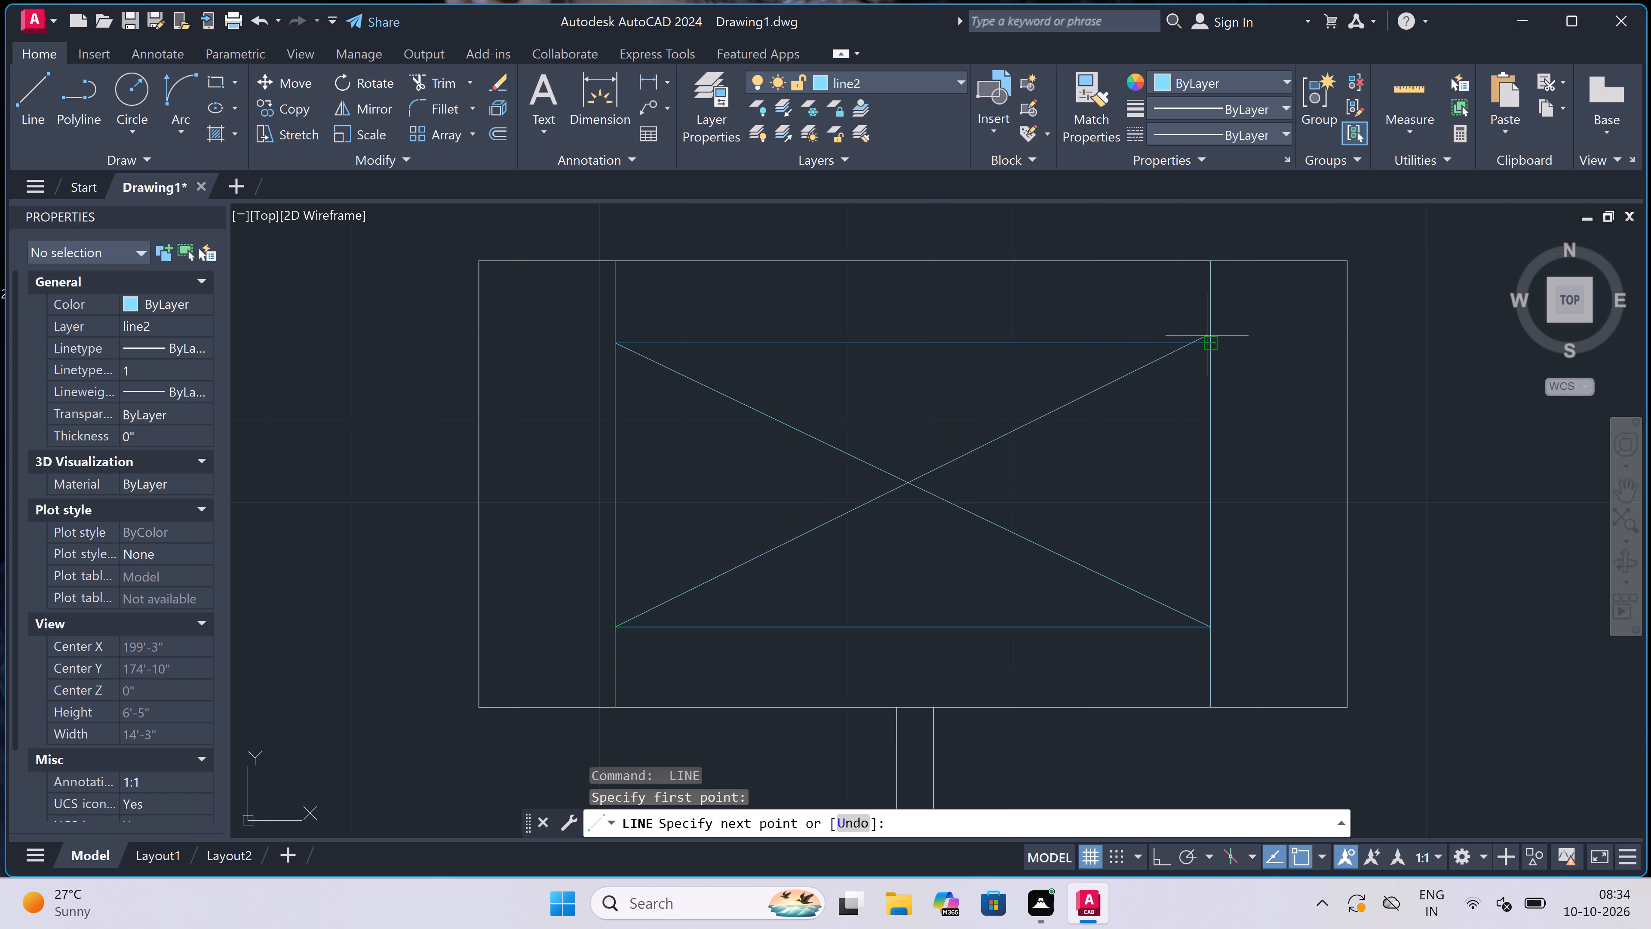
pyautogui.doubleClick(1212, 344)
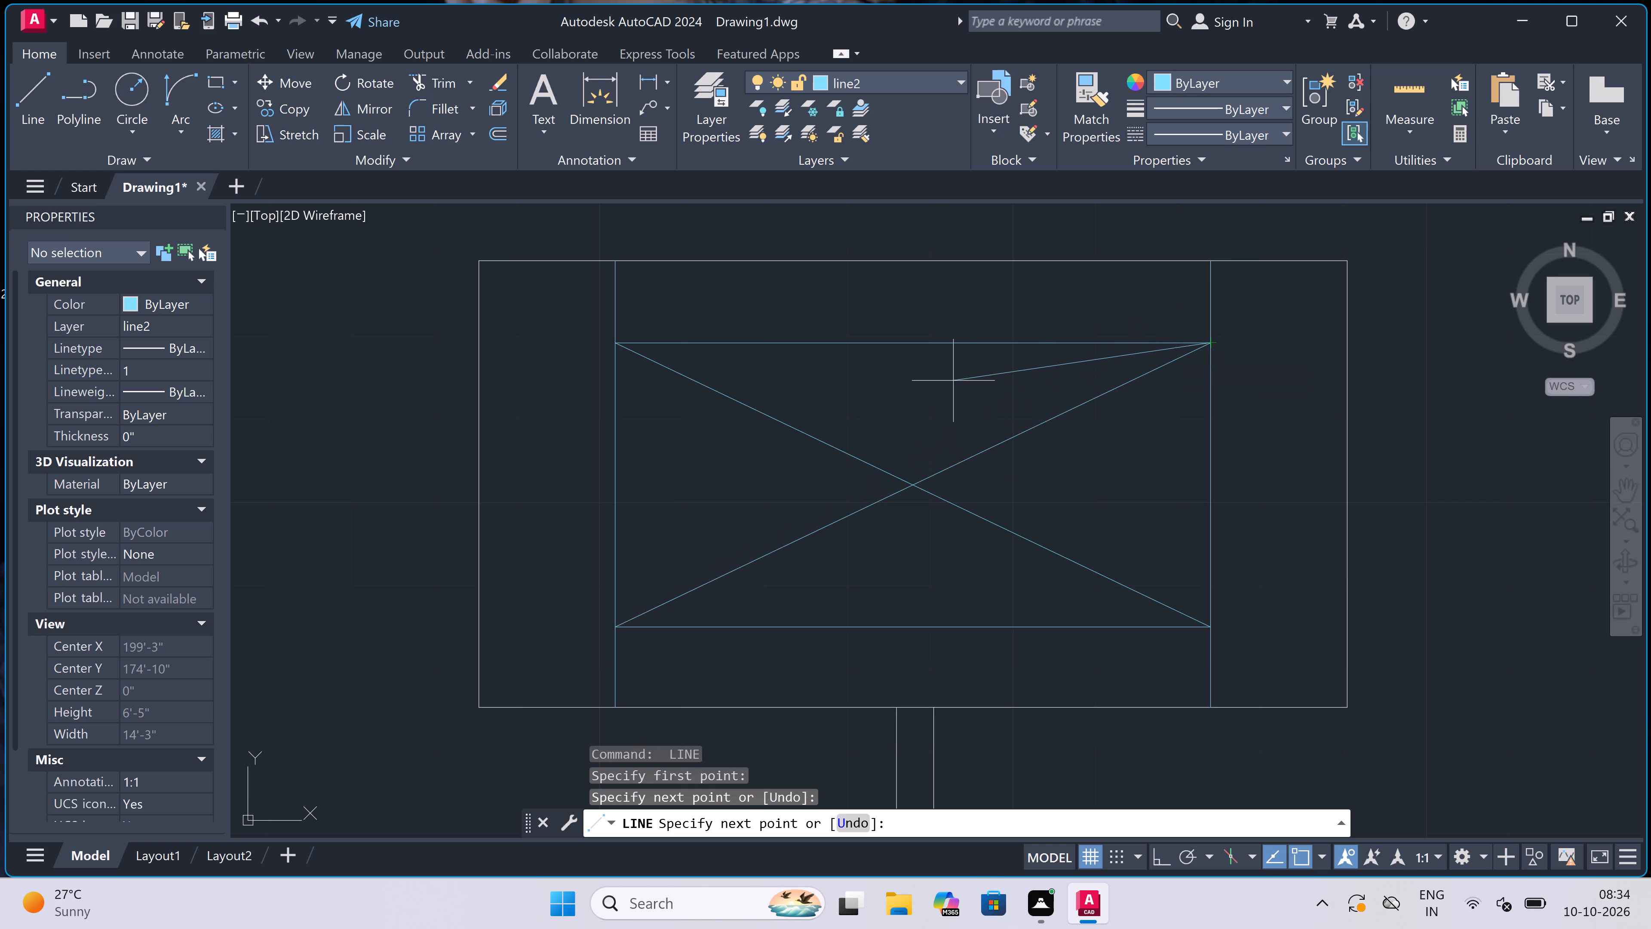
pyautogui.press('Escape')
# With Ortho on, draw a line 2" right from the right divider's bottom endpoint, continuing straight up to the rectangle's top edge.
pyautogui.scroll(-1, 933, 350)
pyautogui.scroll(1, 933, 348)
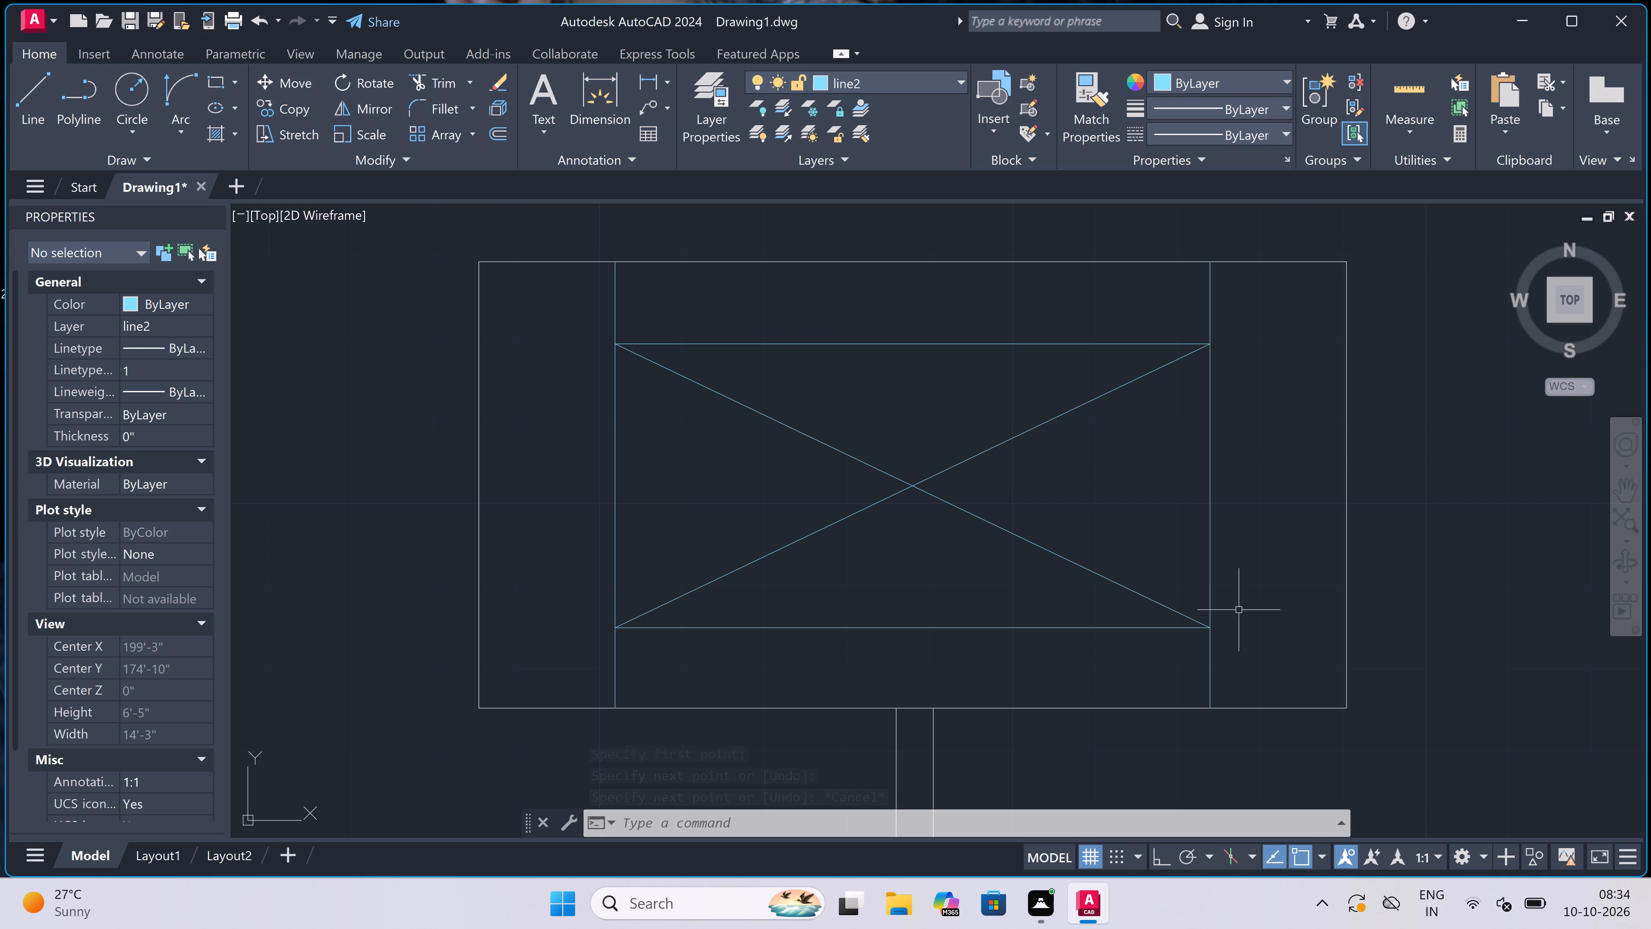
pyautogui.press('space')
pyautogui.doubleClick(1209, 700)
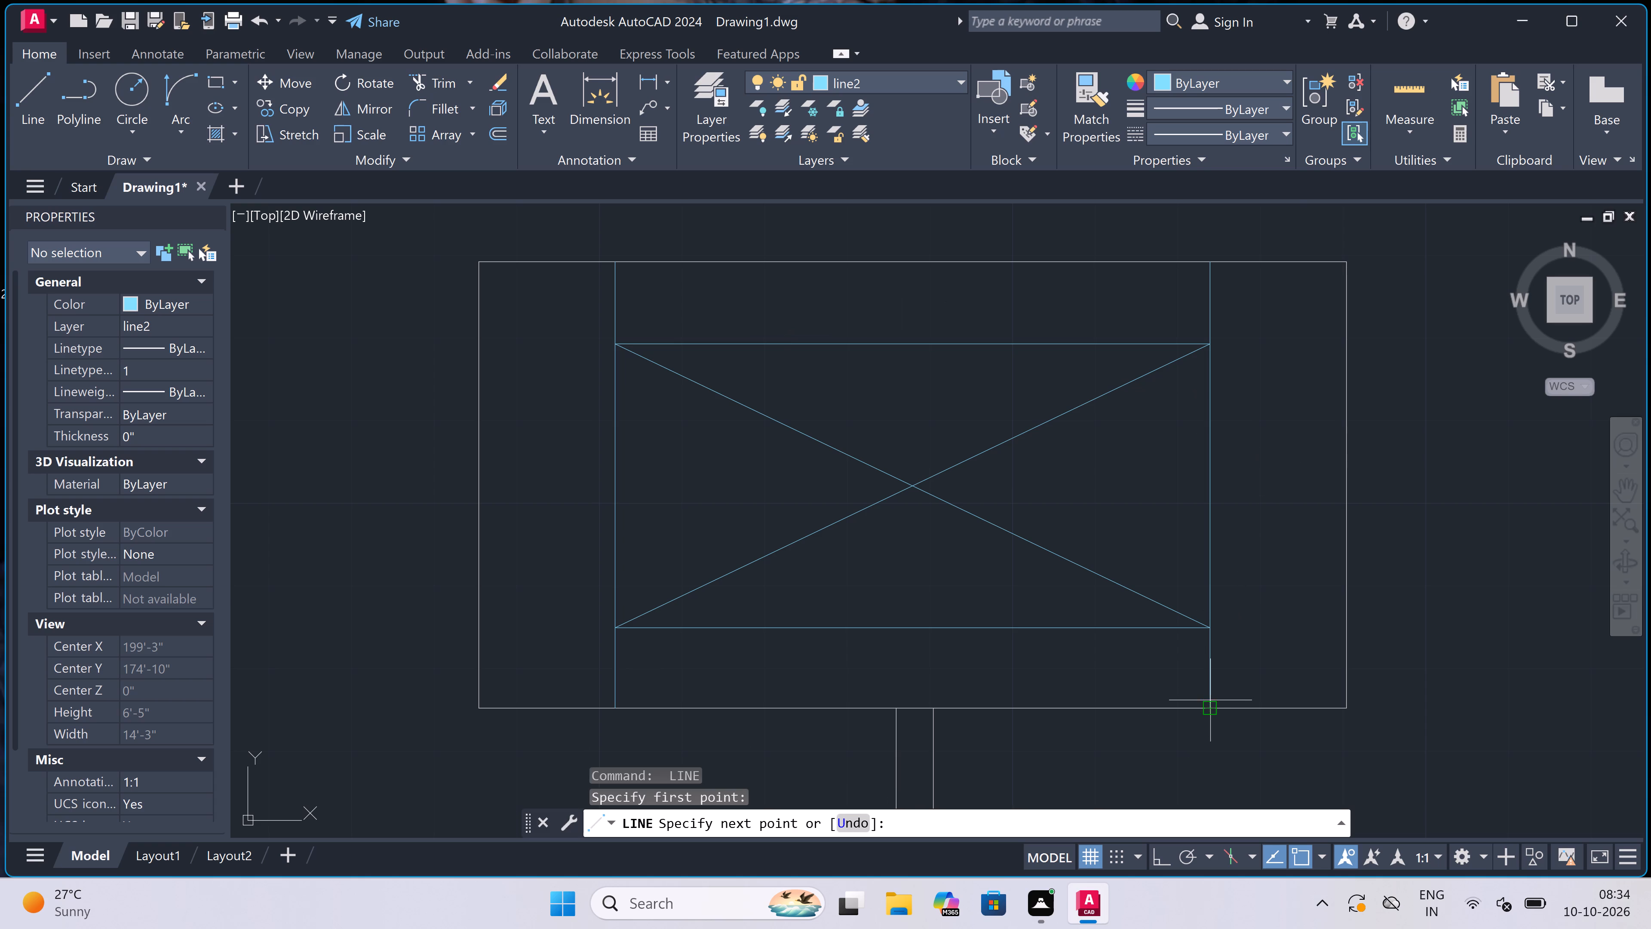
pyautogui.press('F8')
pyautogui.press('2')
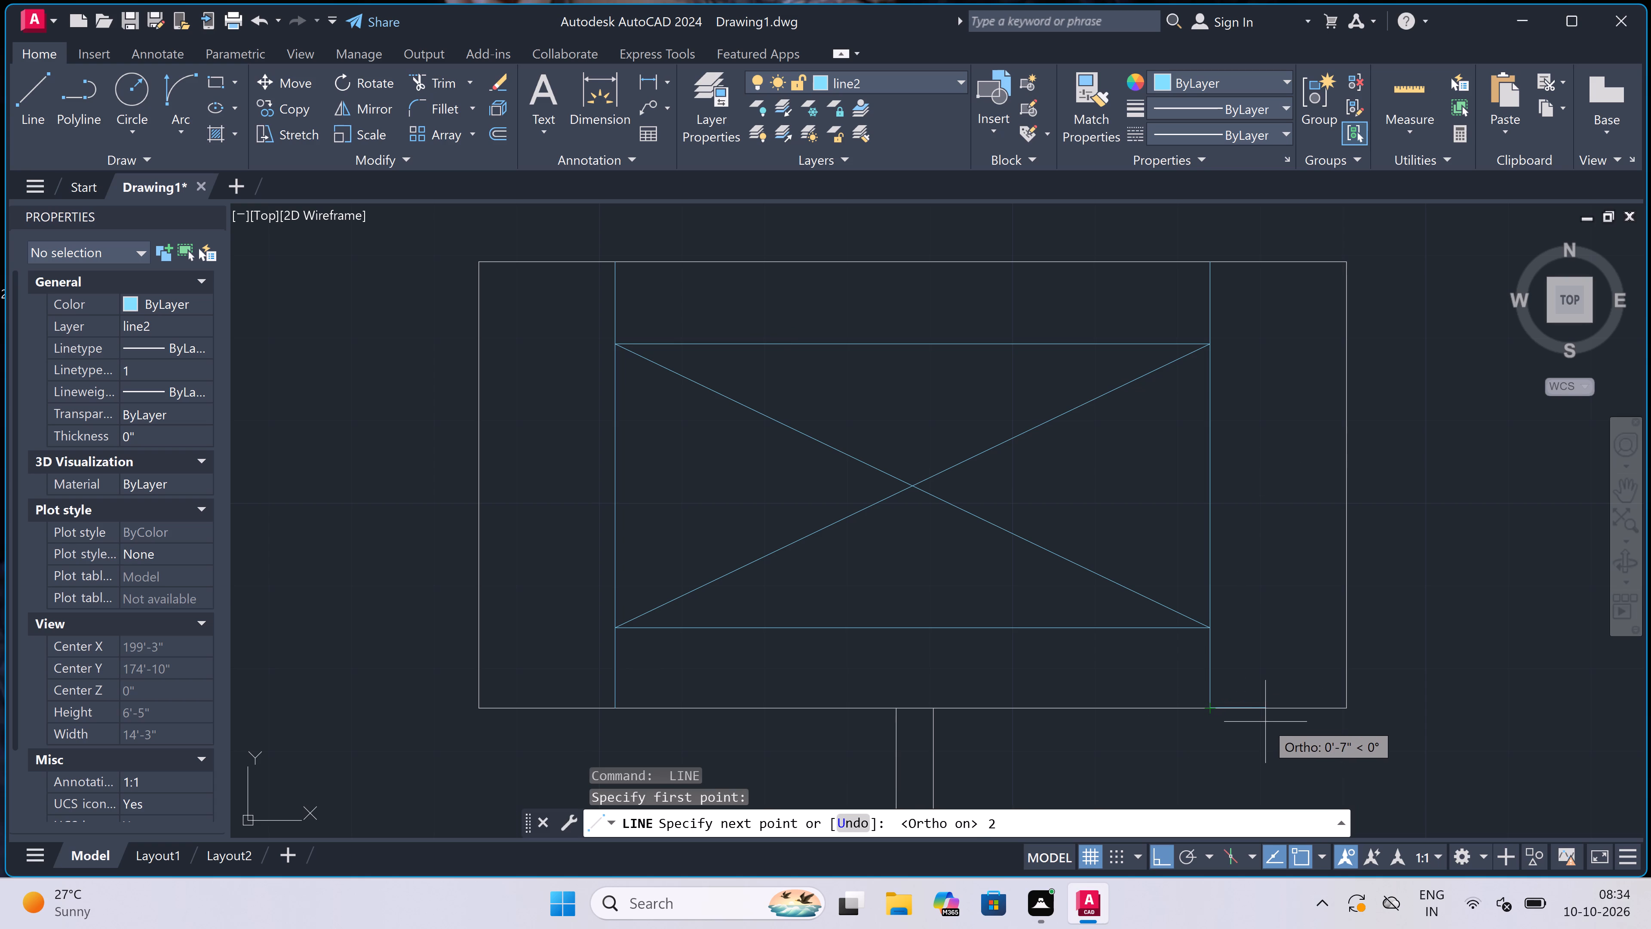
pyautogui.write('"')
pyautogui.press('space')
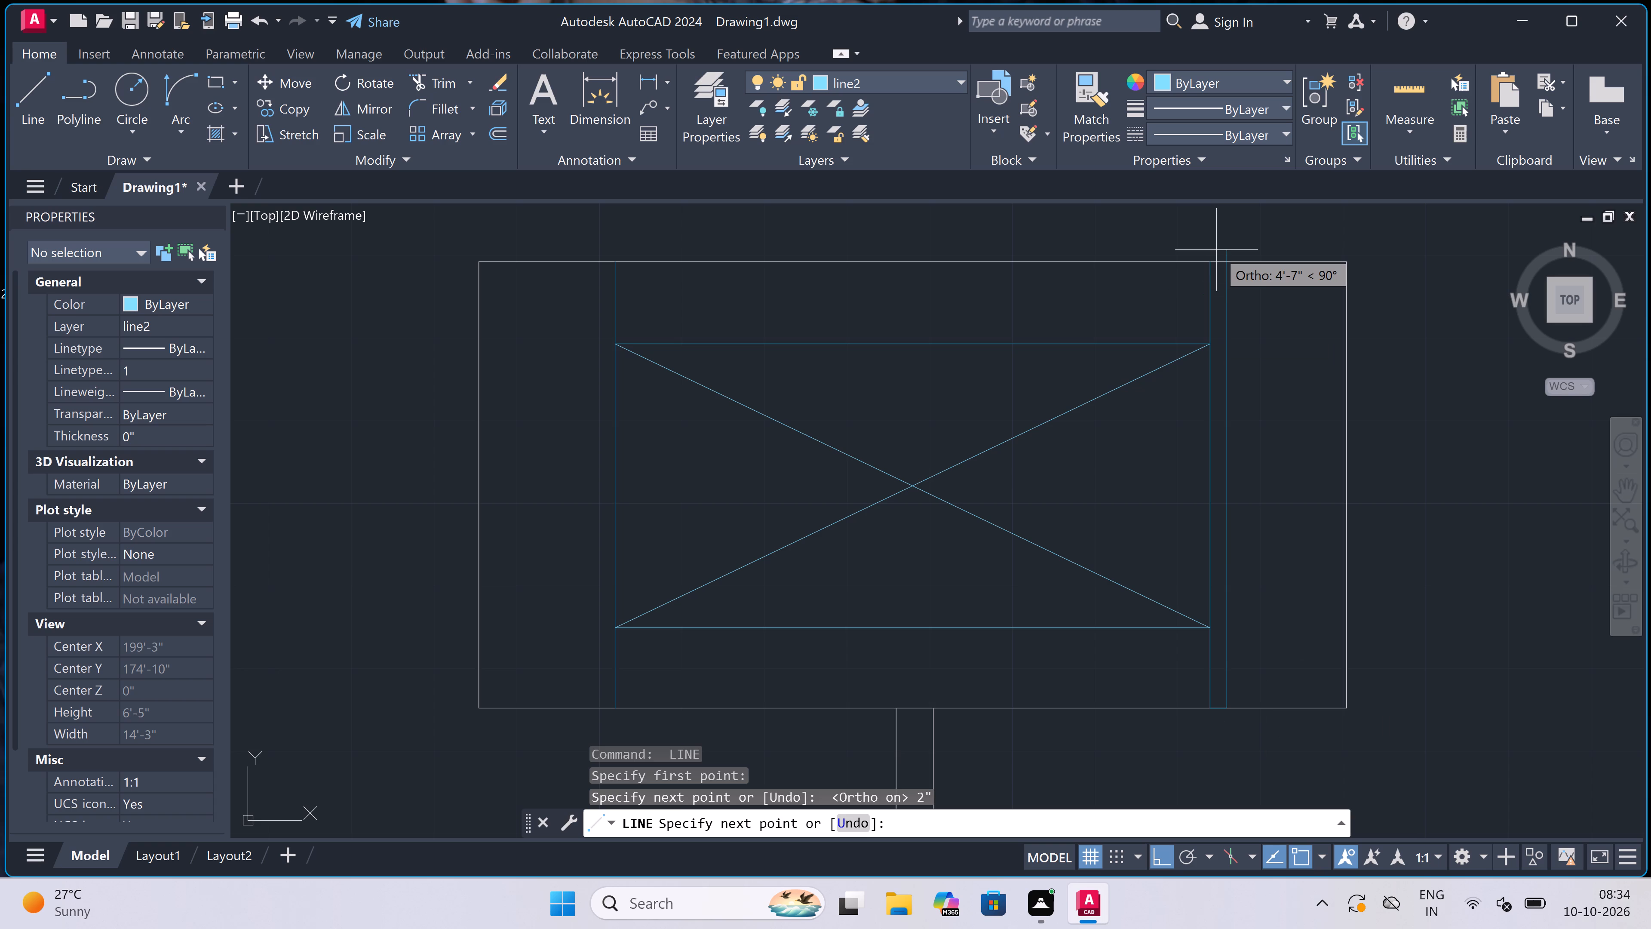
pyautogui.click(1226, 267)
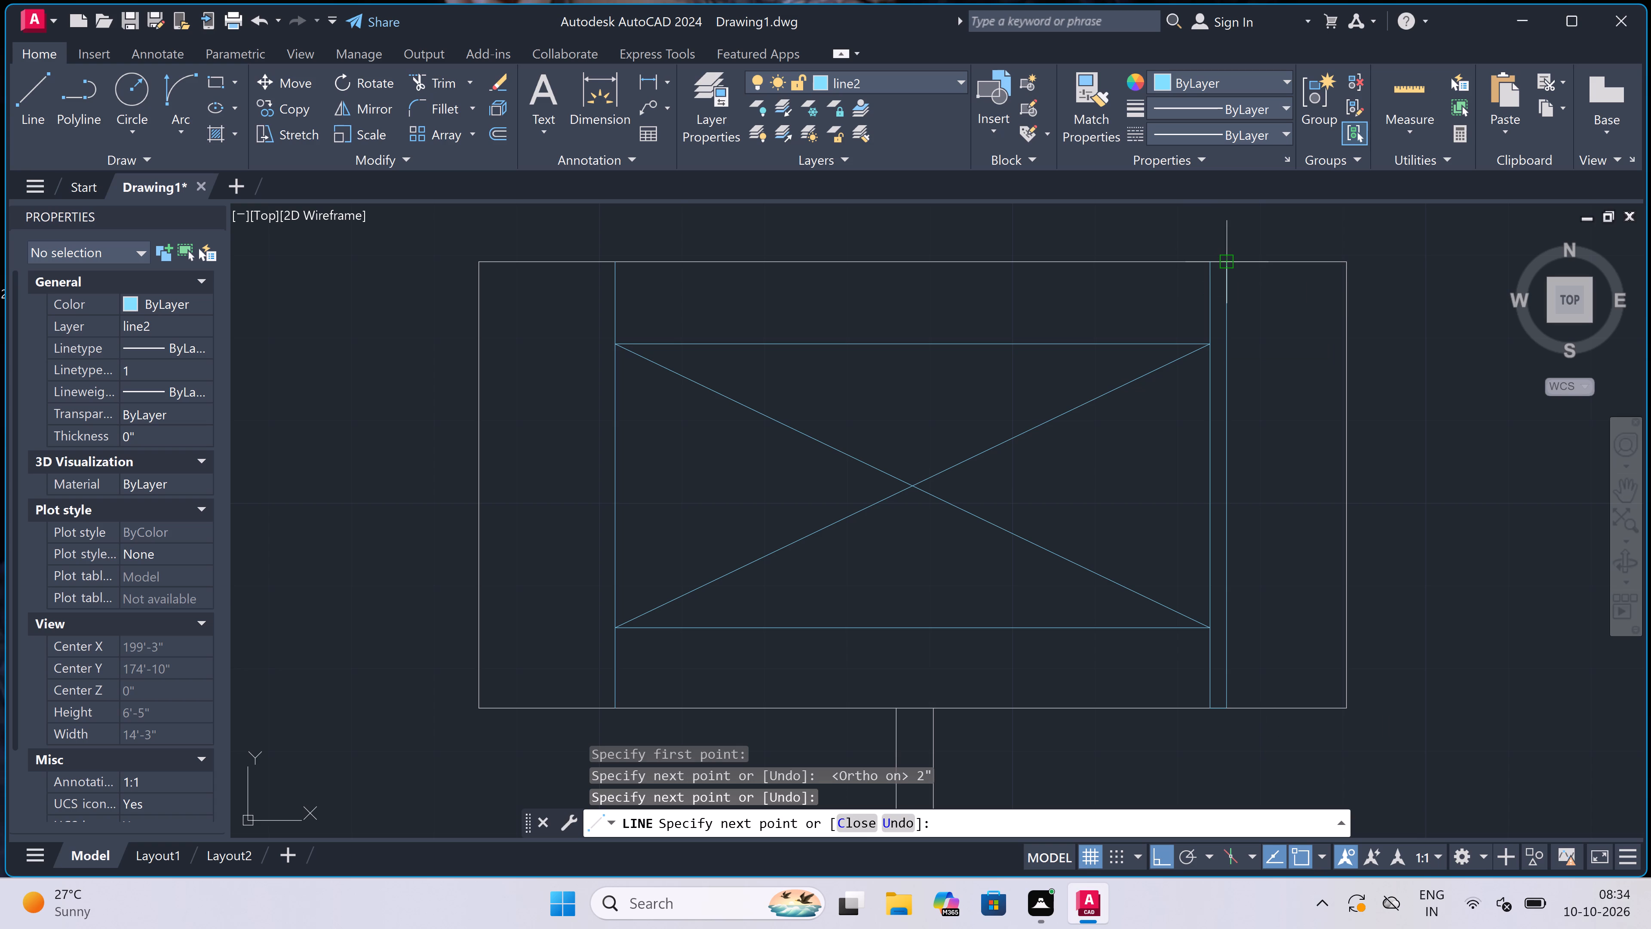
pyautogui.scroll(1, 1226, 267)
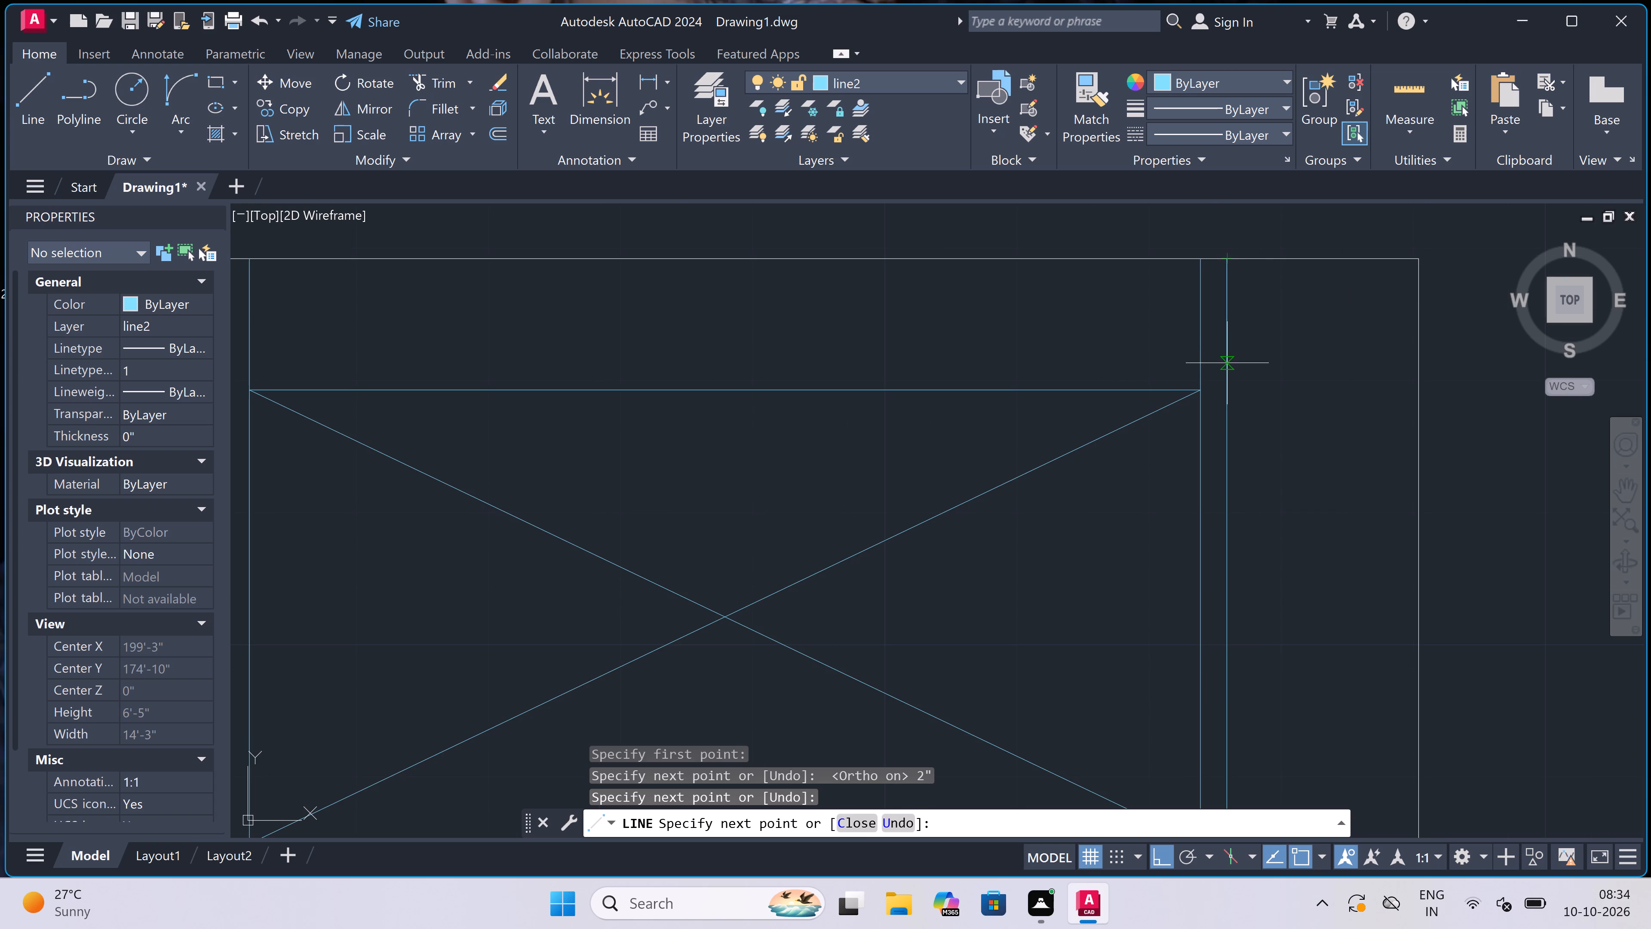
pyautogui.press('Escape')
# Draw lines from the inner rectangle's upper-right corner right to the outer vertical line, 2" up, and left to the left divider.
pyautogui.scroll(2, 1228, 371)
pyautogui.press('space')
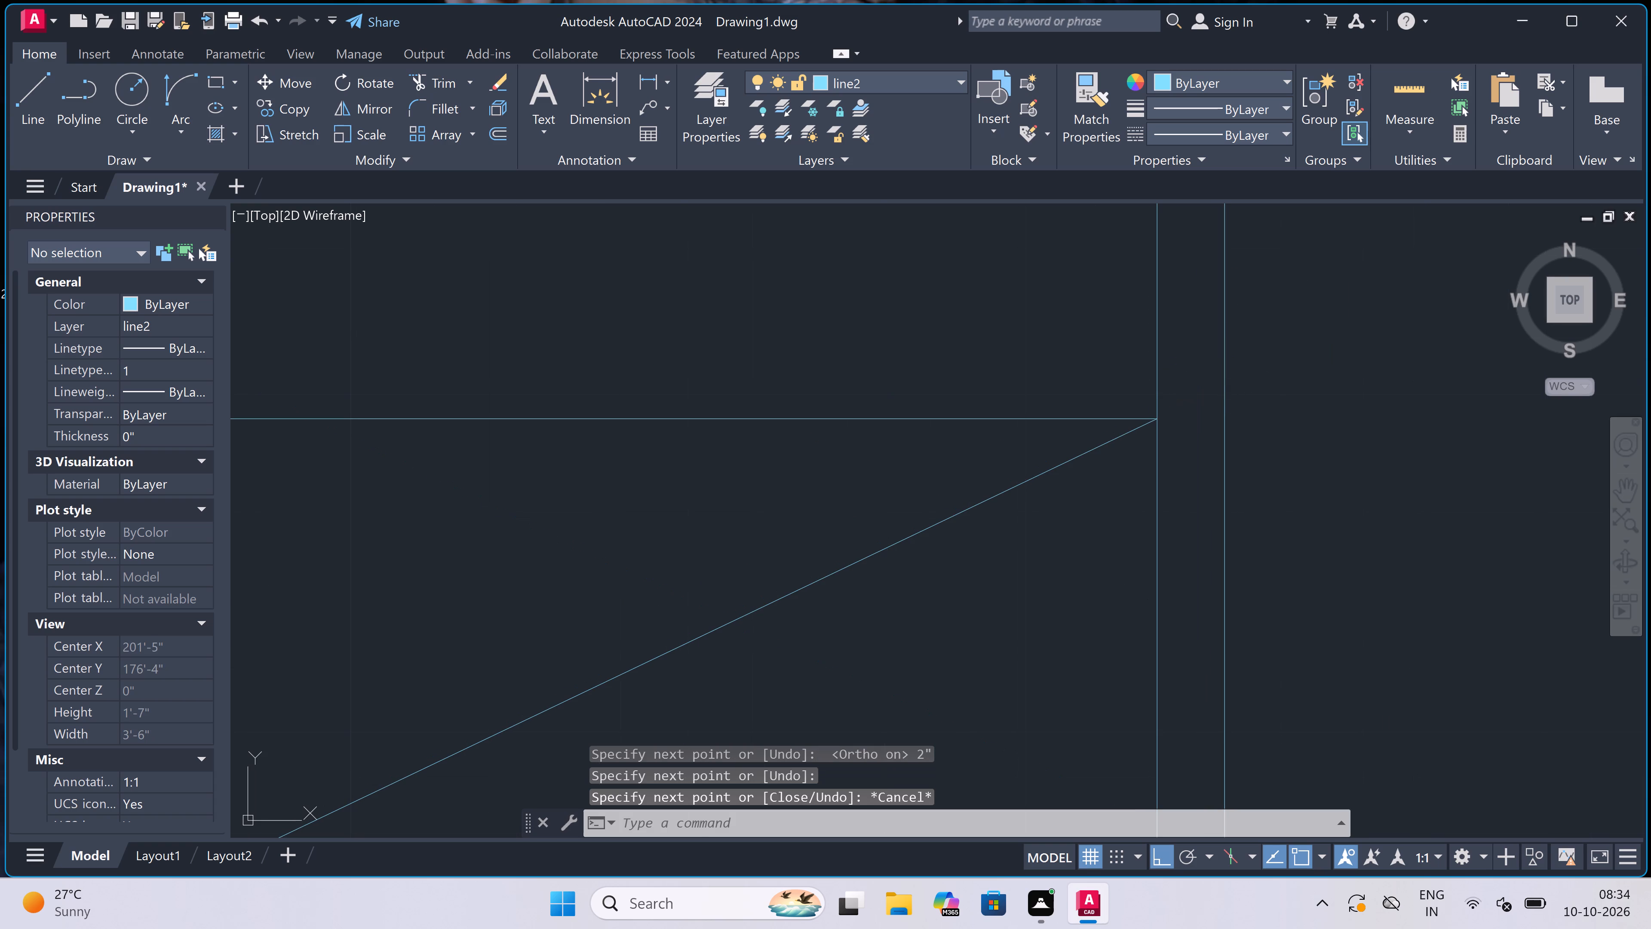
pyautogui.click(1160, 420)
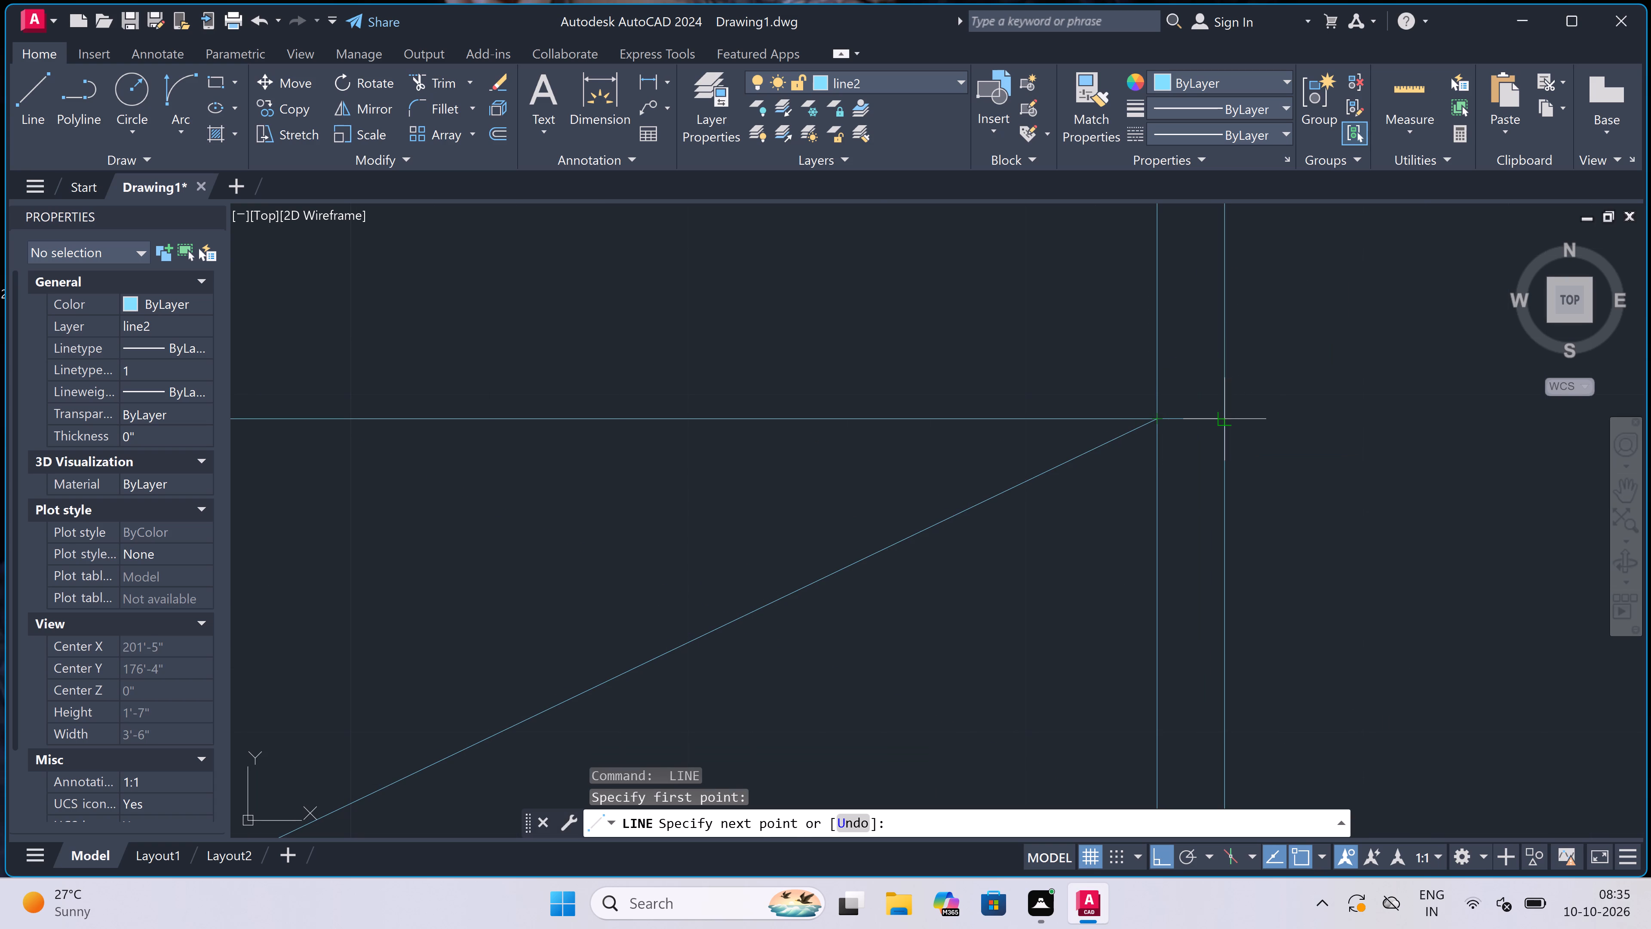
pyautogui.click(1226, 418)
pyautogui.write('2"')
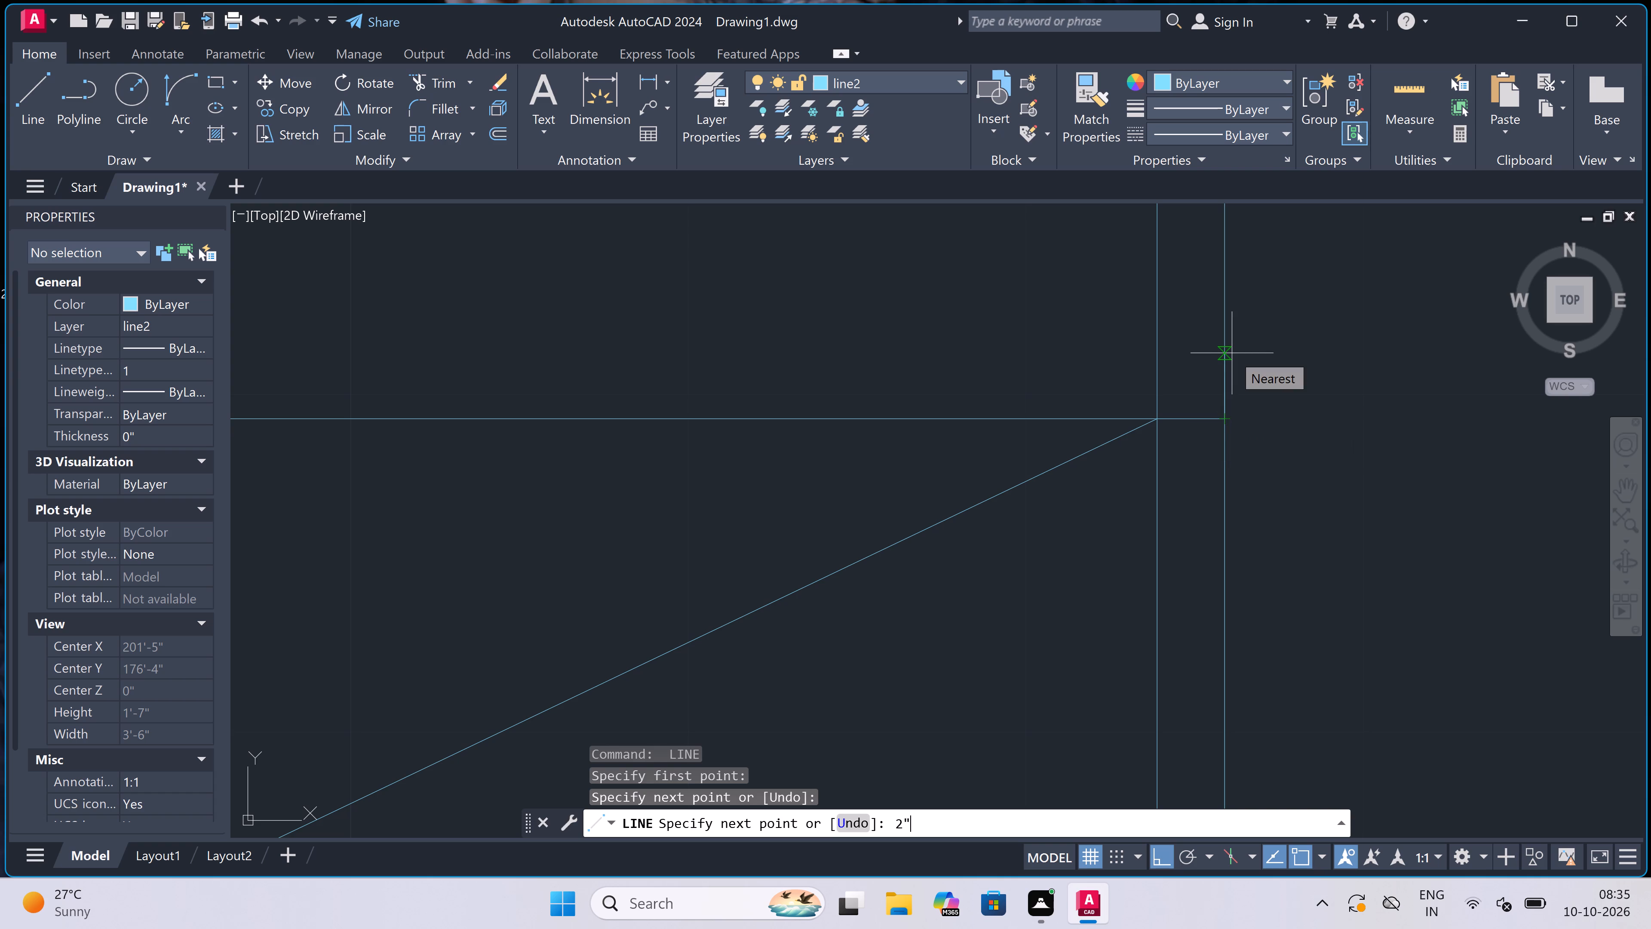
pyautogui.press('space')
pyautogui.scroll(-2, 1232, 352)
pyautogui.scroll(-3, 962, 341)
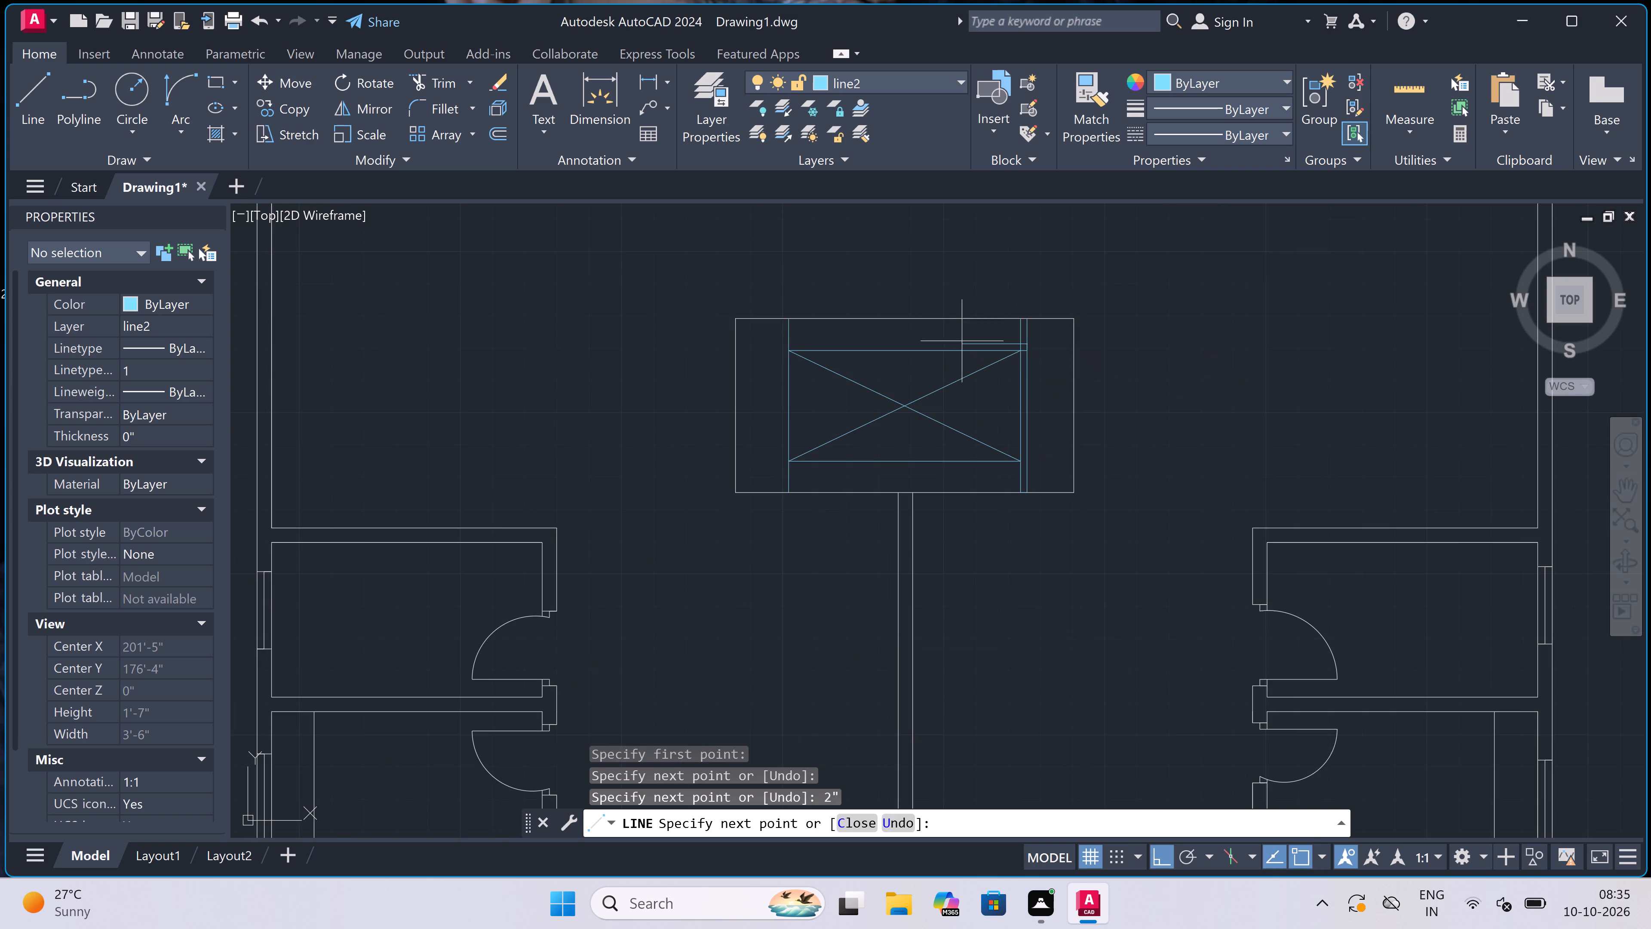
pyautogui.scroll(2, 778, 347)
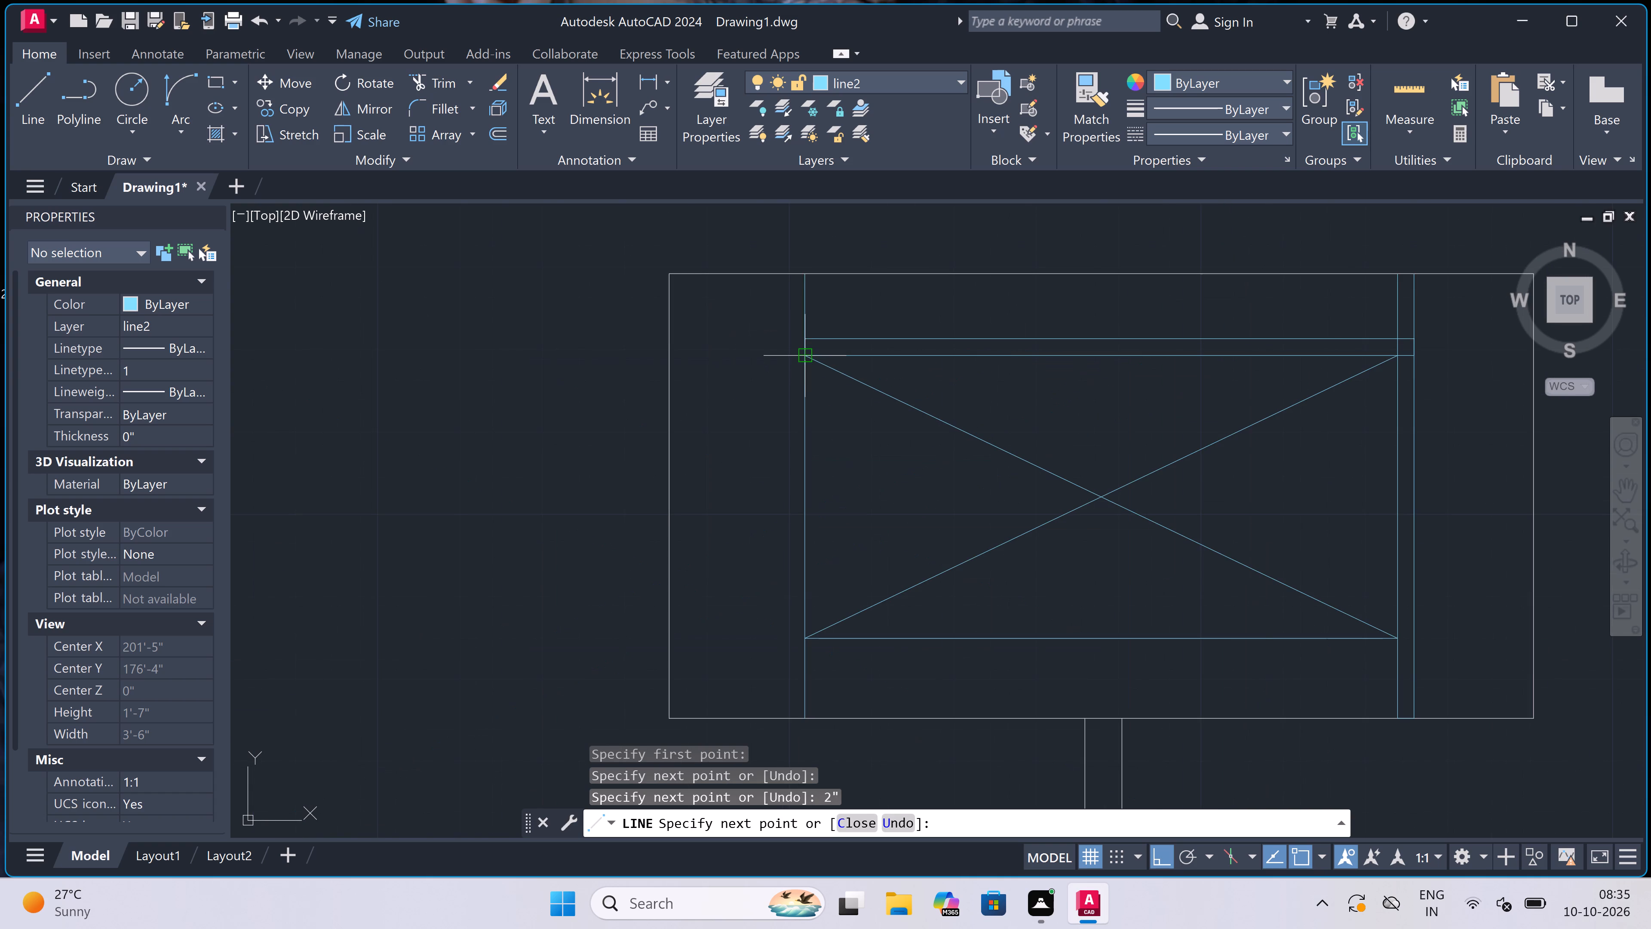
pyautogui.scroll(2, 804, 330)
pyautogui.click(805, 352)
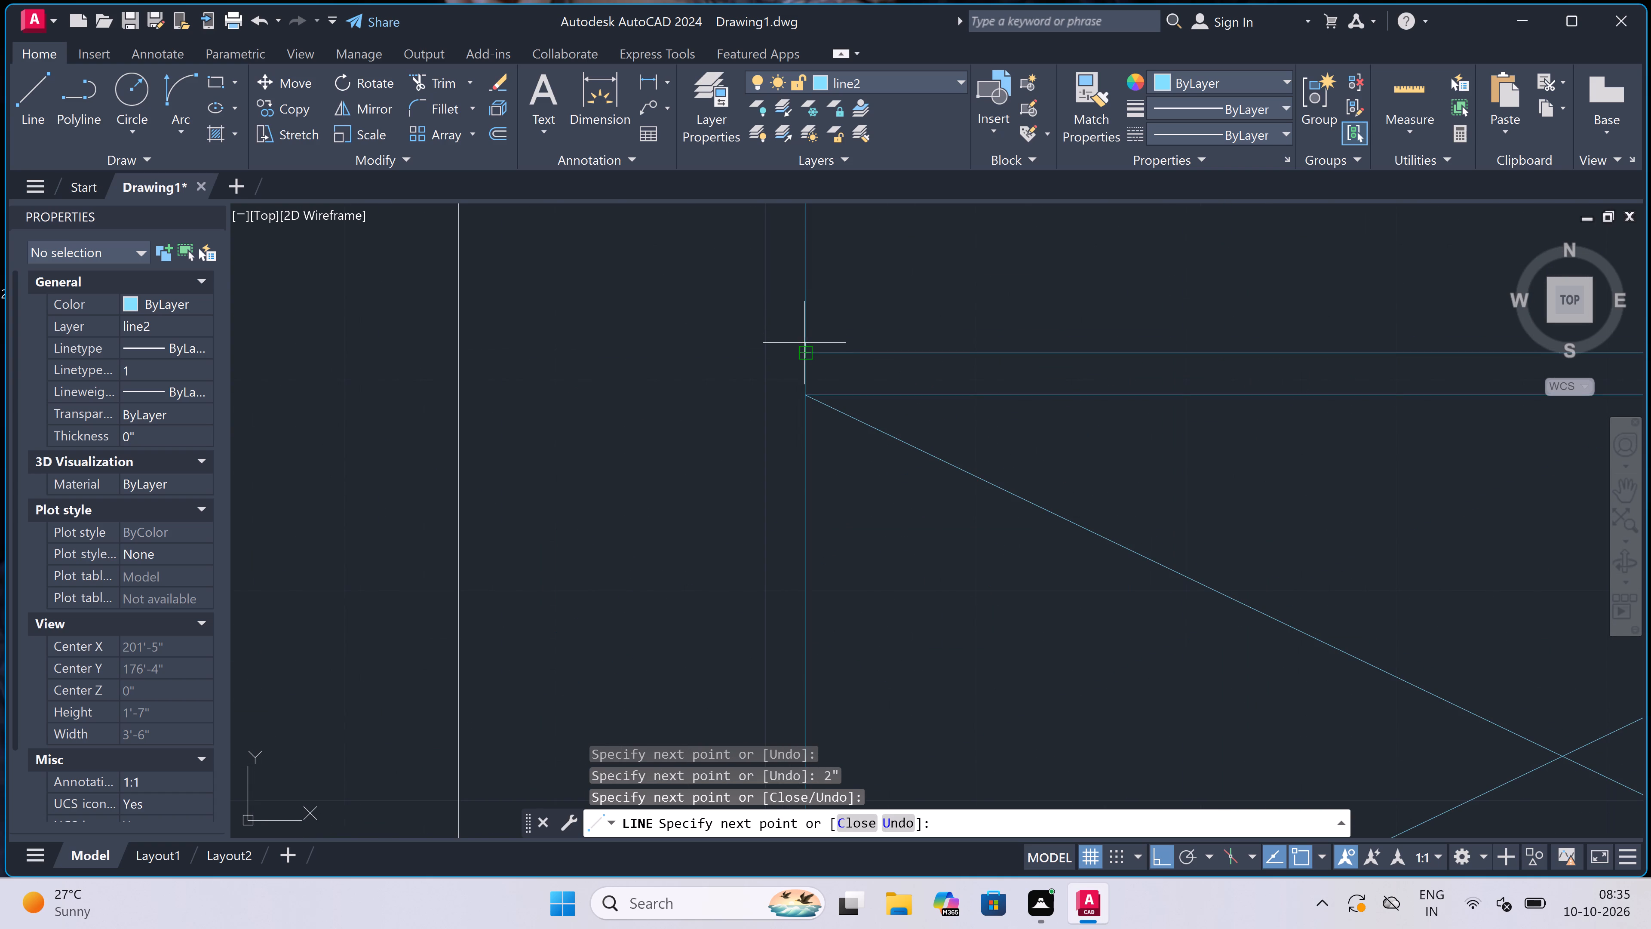
pyautogui.press('Escape')
# Draw a line 2" left from the left divider's top endpoint, continuing straight down to the rectangle's bottom edge.
pyautogui.press('space')
pyautogui.scroll(-2, 792, 283)
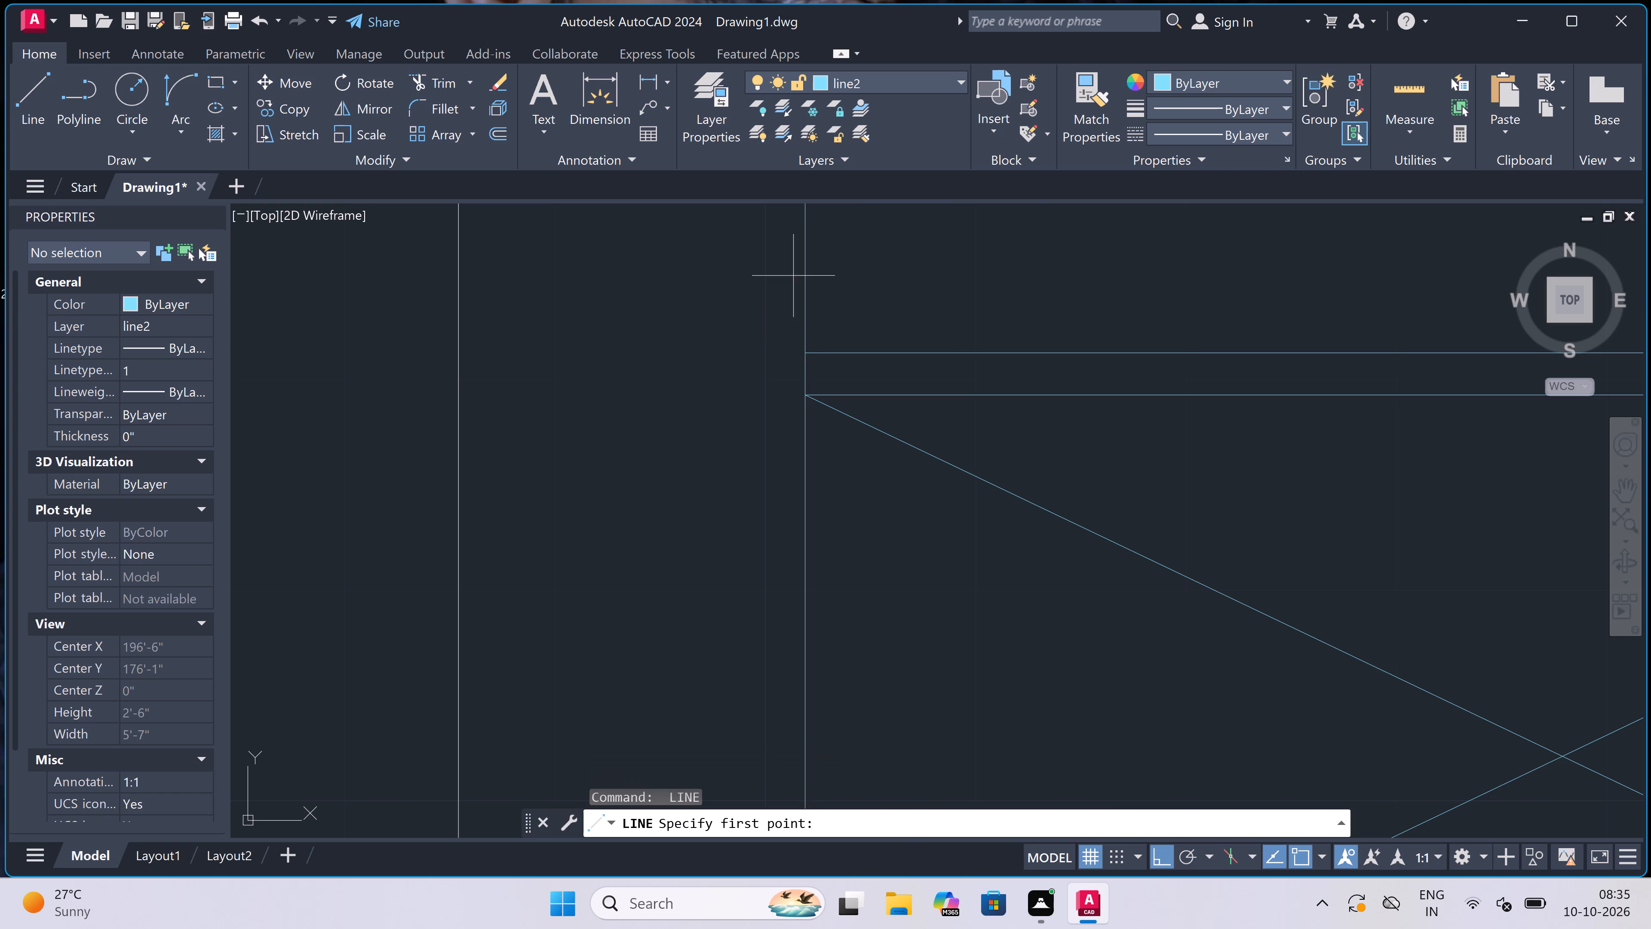
pyautogui.scroll(2, 792, 228)
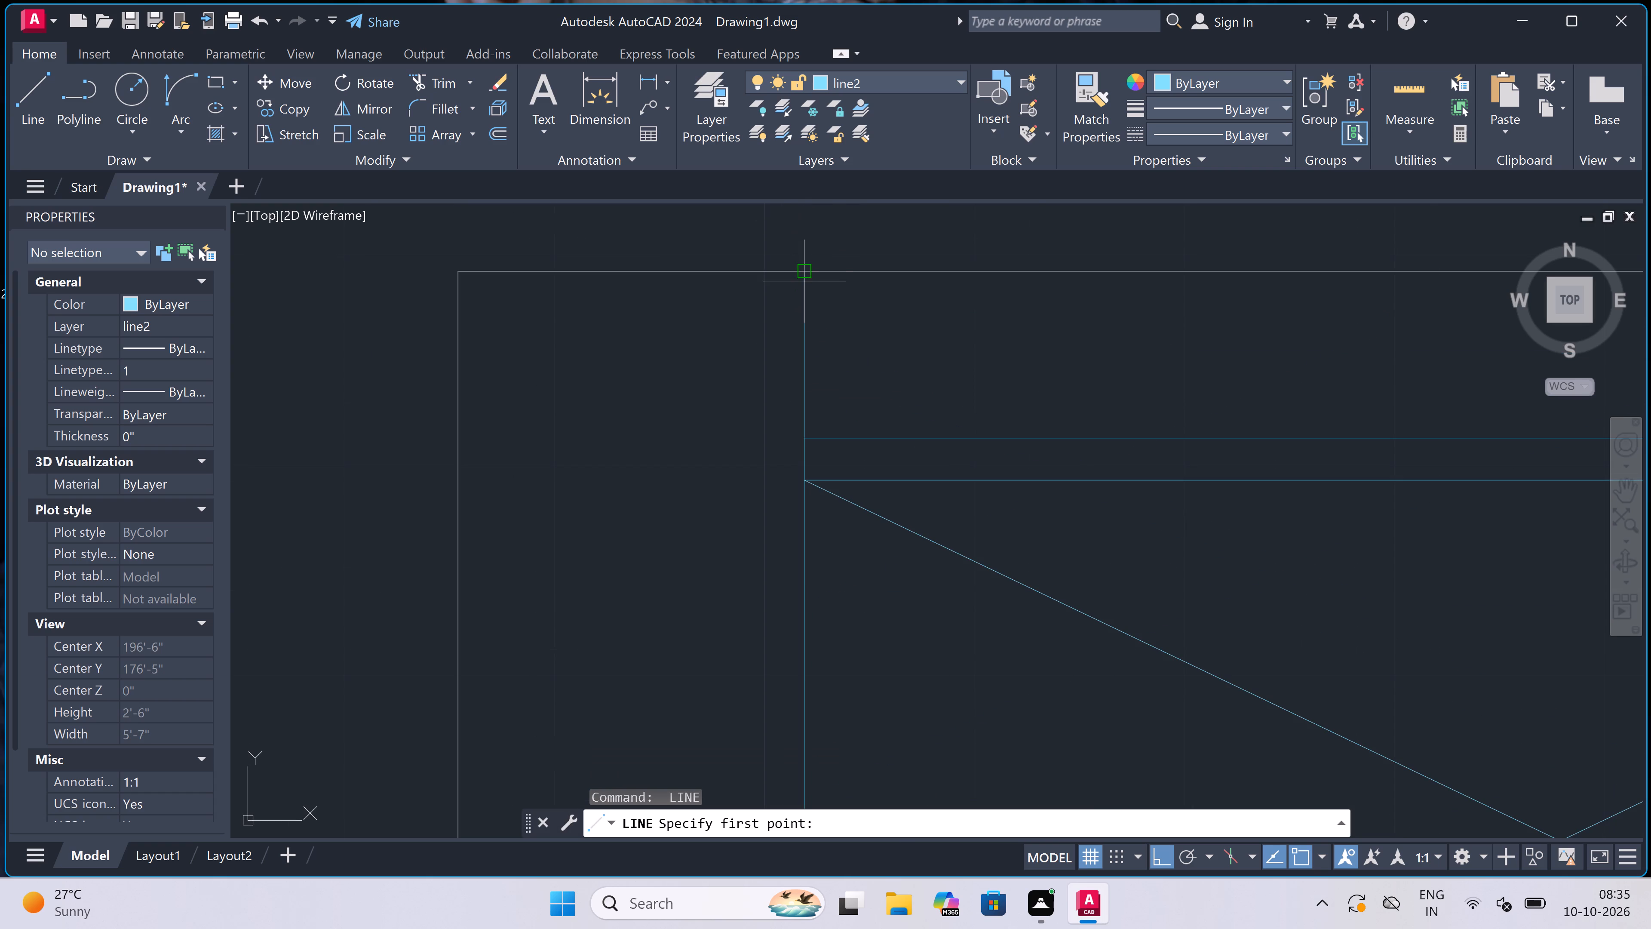
pyautogui.click(803, 271)
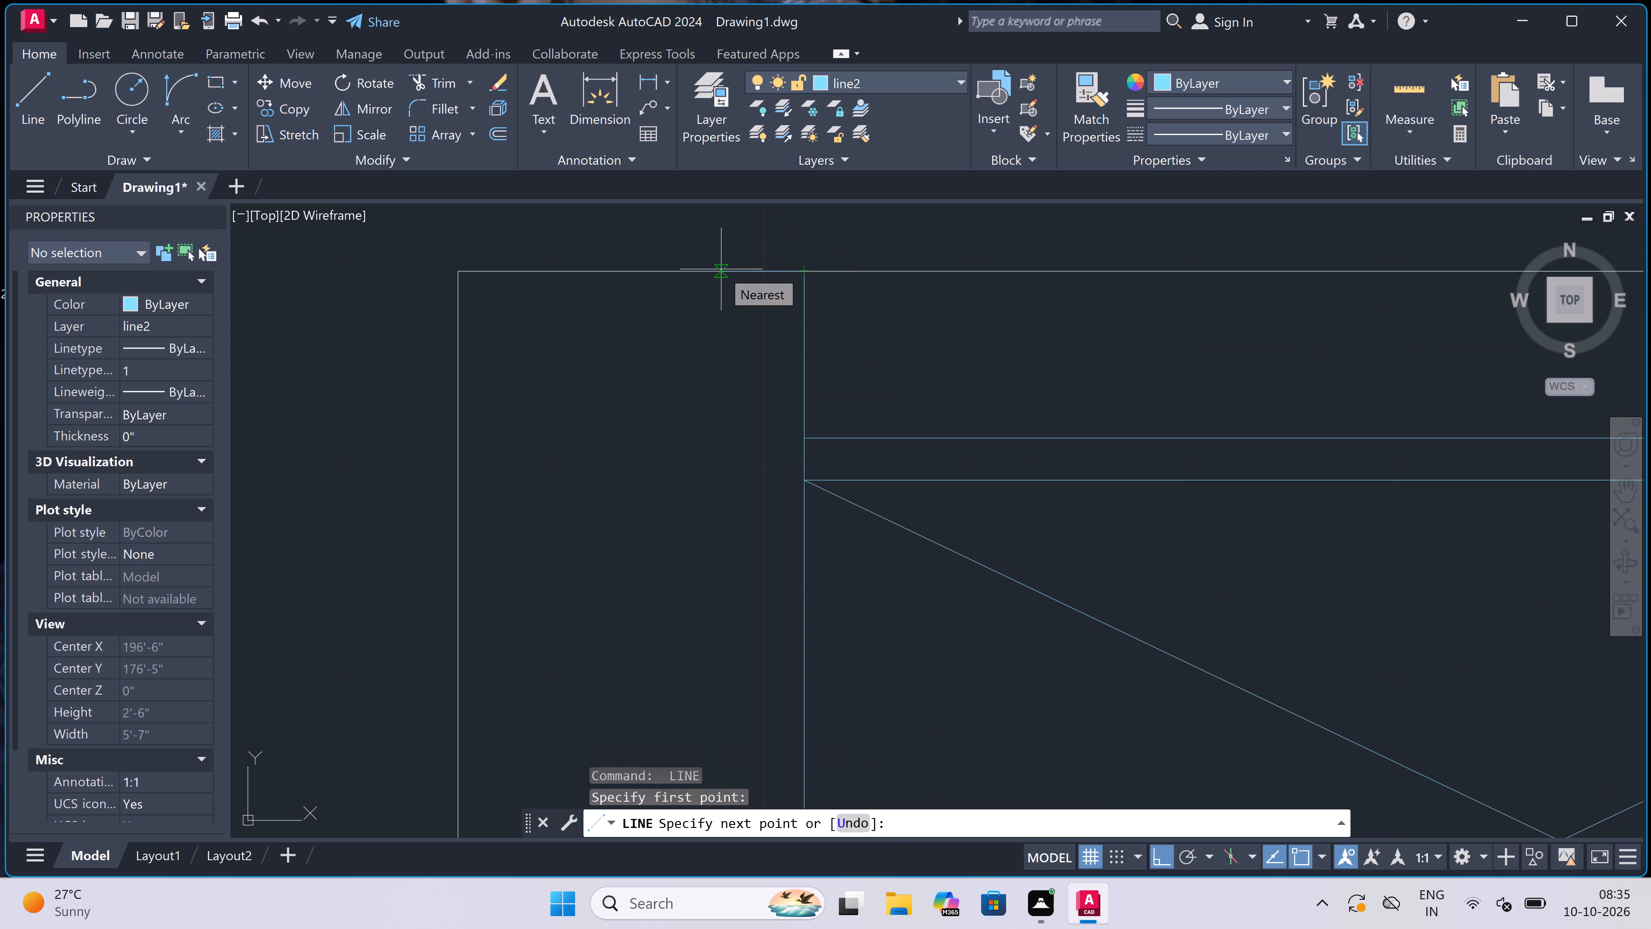
pyautogui.write('2"')
pyautogui.press('space')
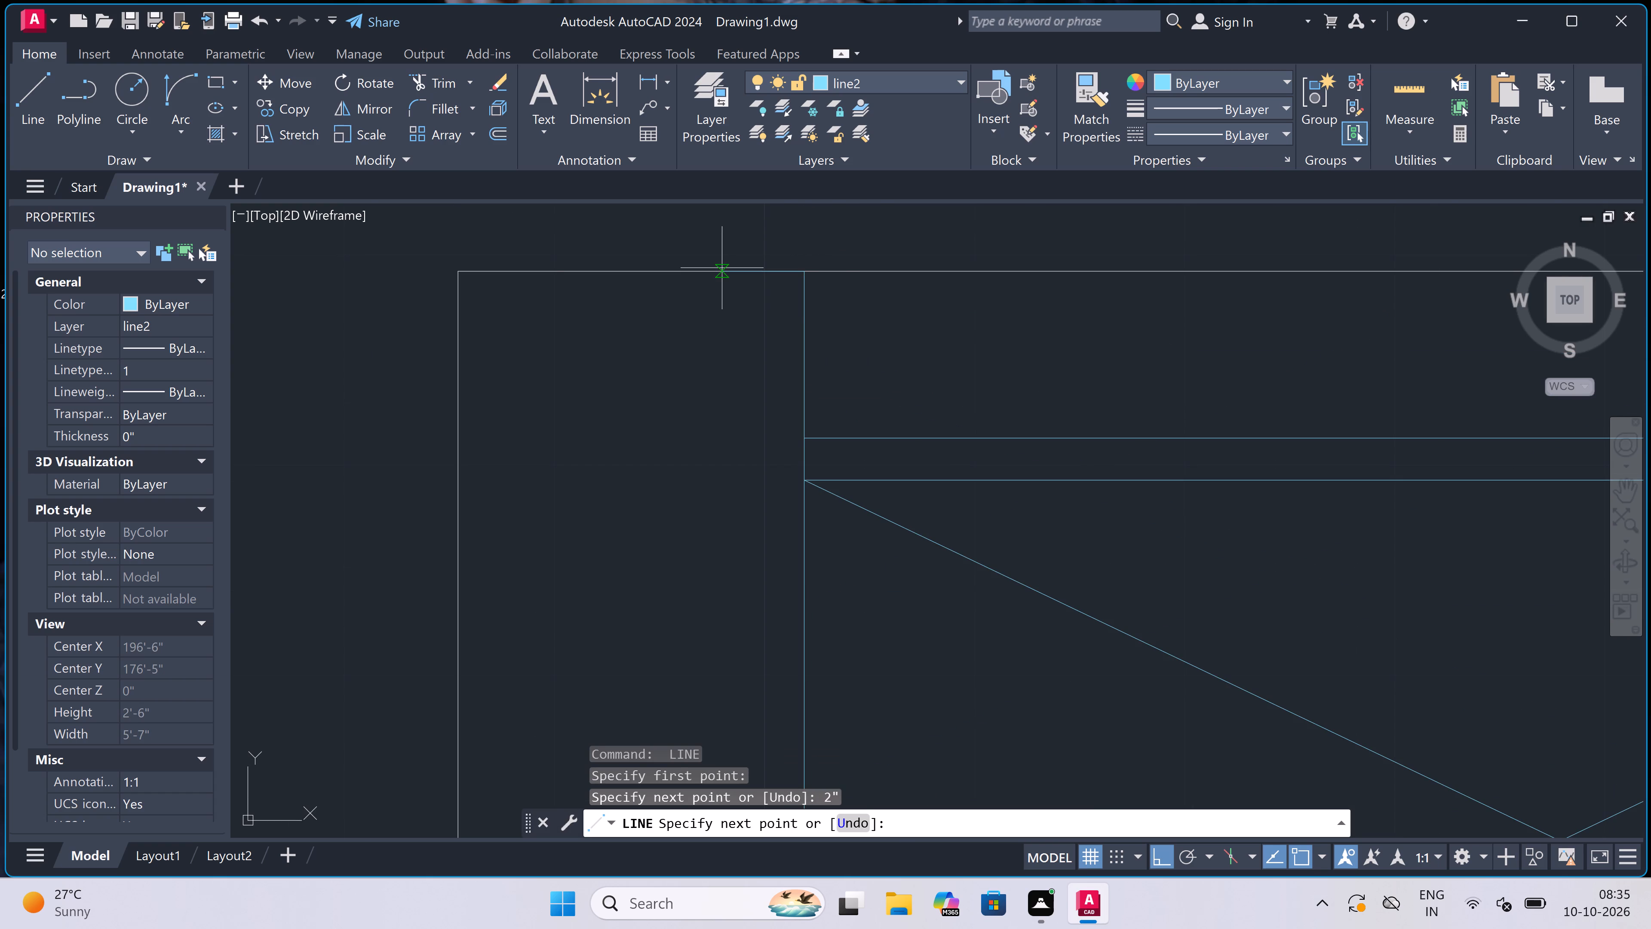
pyautogui.scroll(-3, 722, 267)
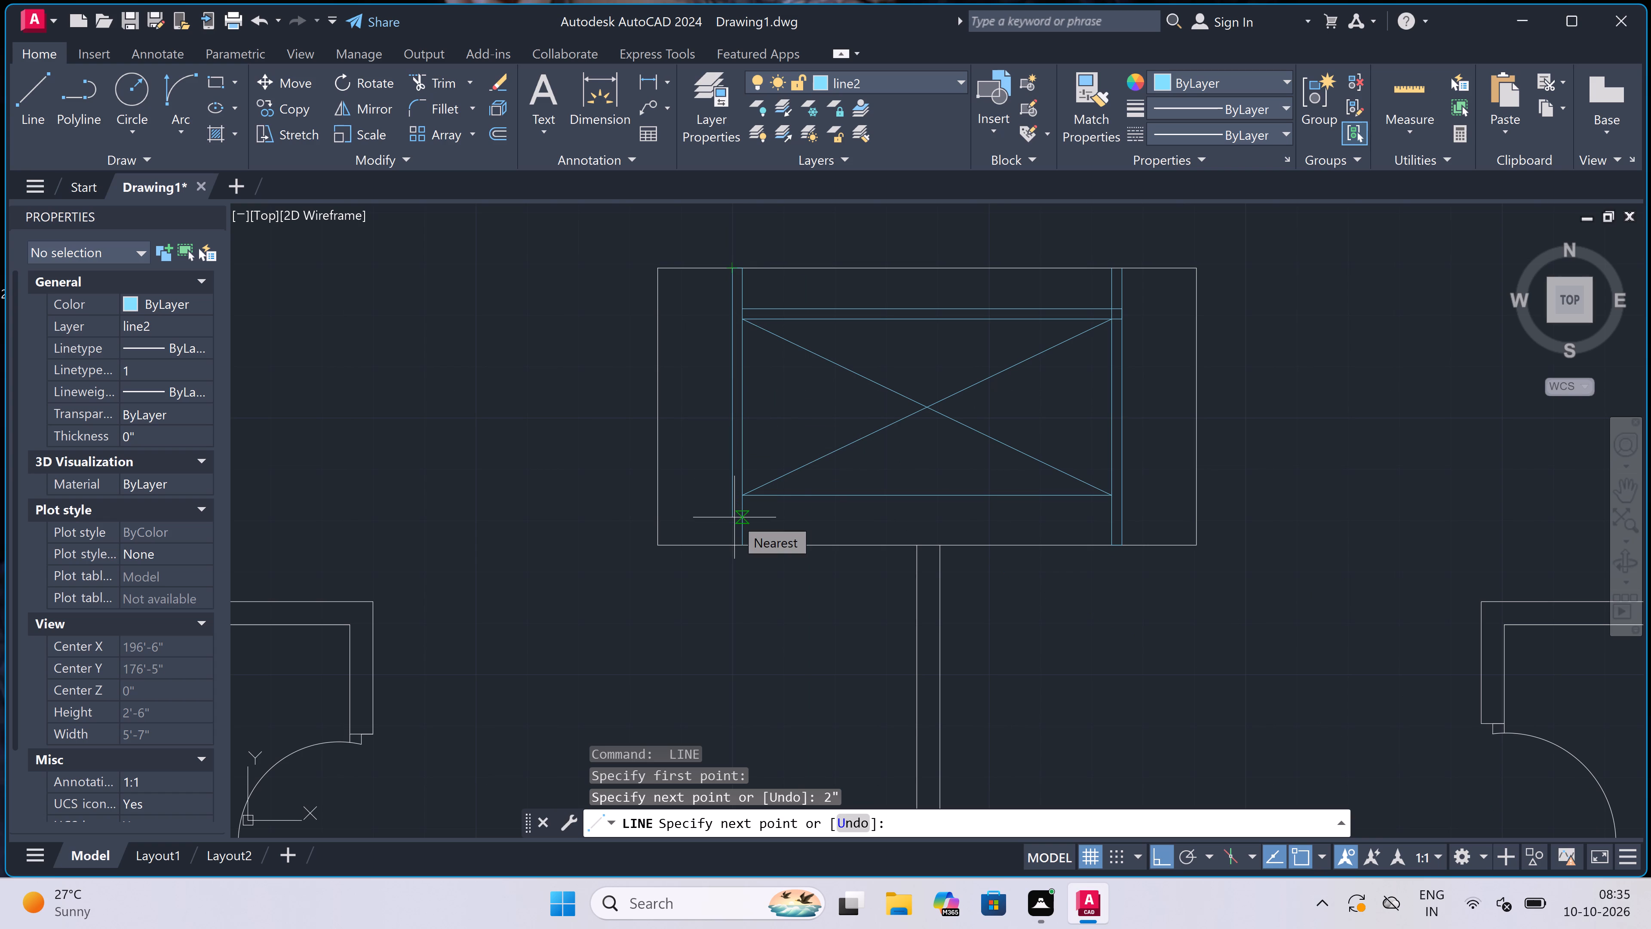
pyautogui.scroll(1, 733, 516)
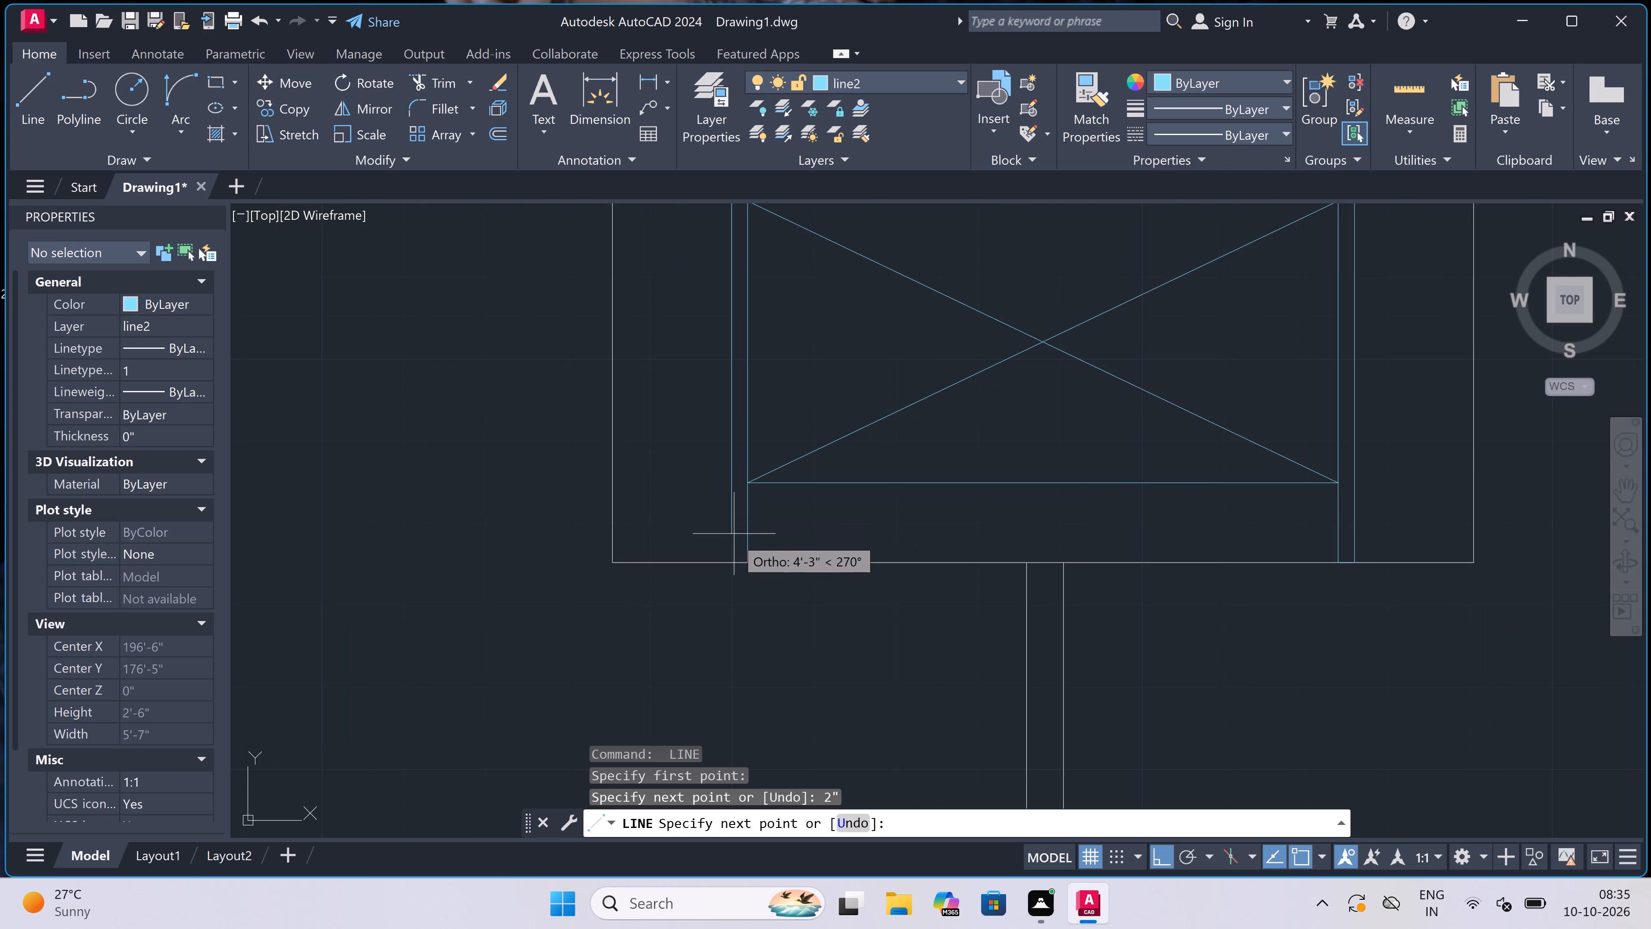
pyautogui.scroll(2, 732, 552)
pyautogui.click(729, 581)
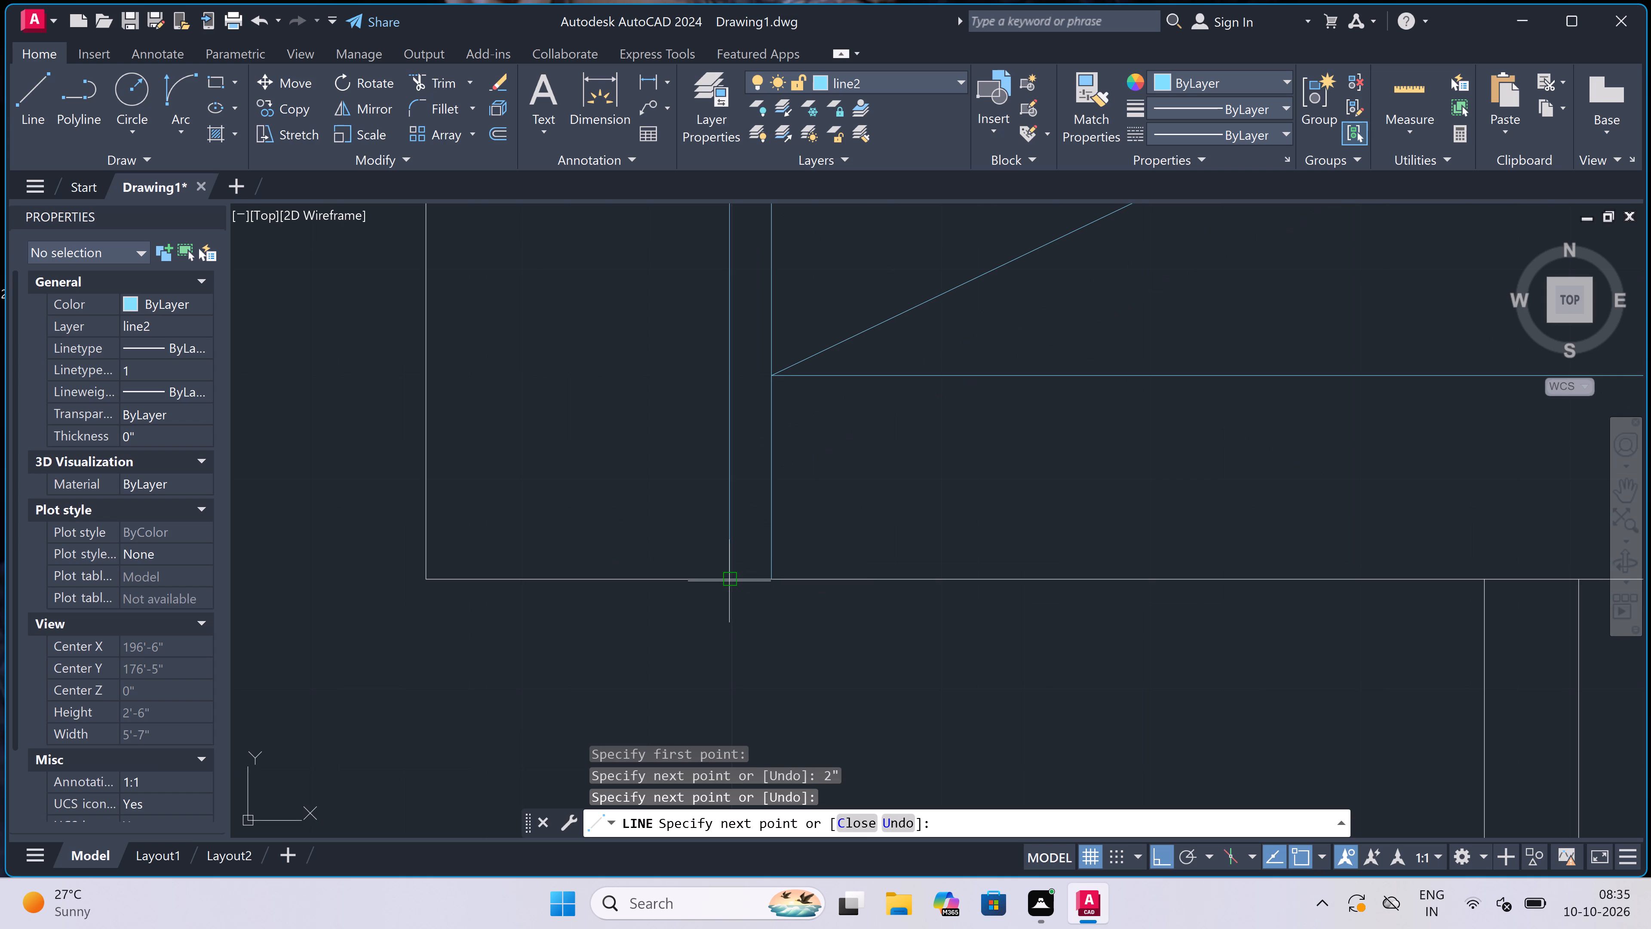
pyautogui.press('Escape')
# Draw lines from the inner rectangle's lower-left corner 2" down, continuing right to the right divider.
pyautogui.press('space')
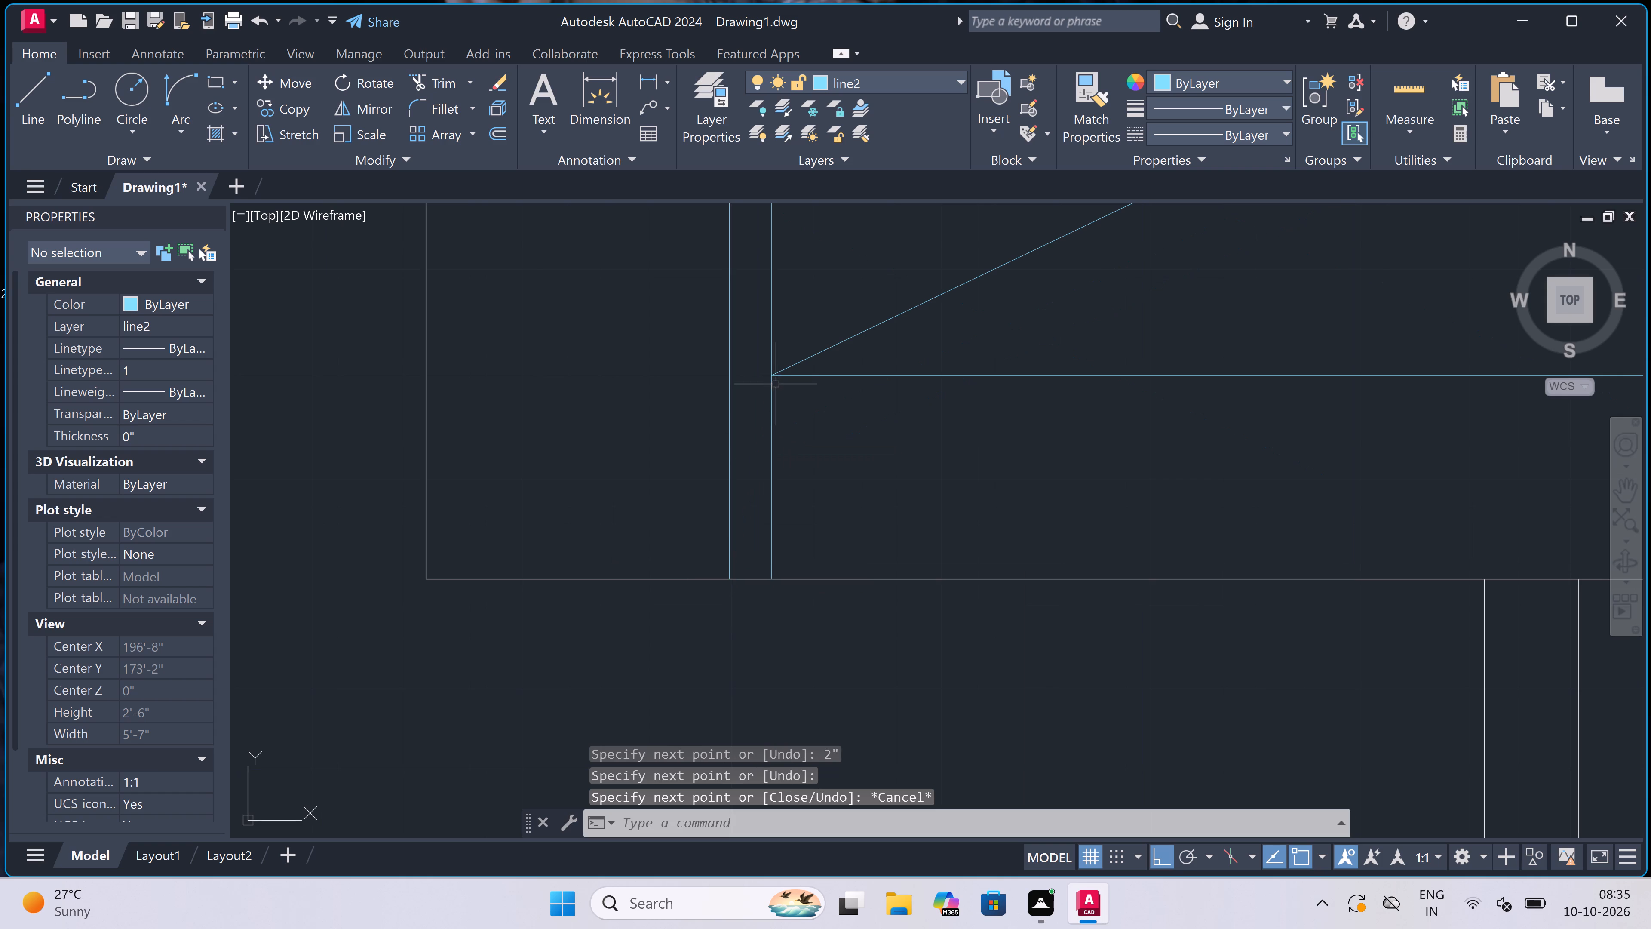
pyautogui.click(773, 368)
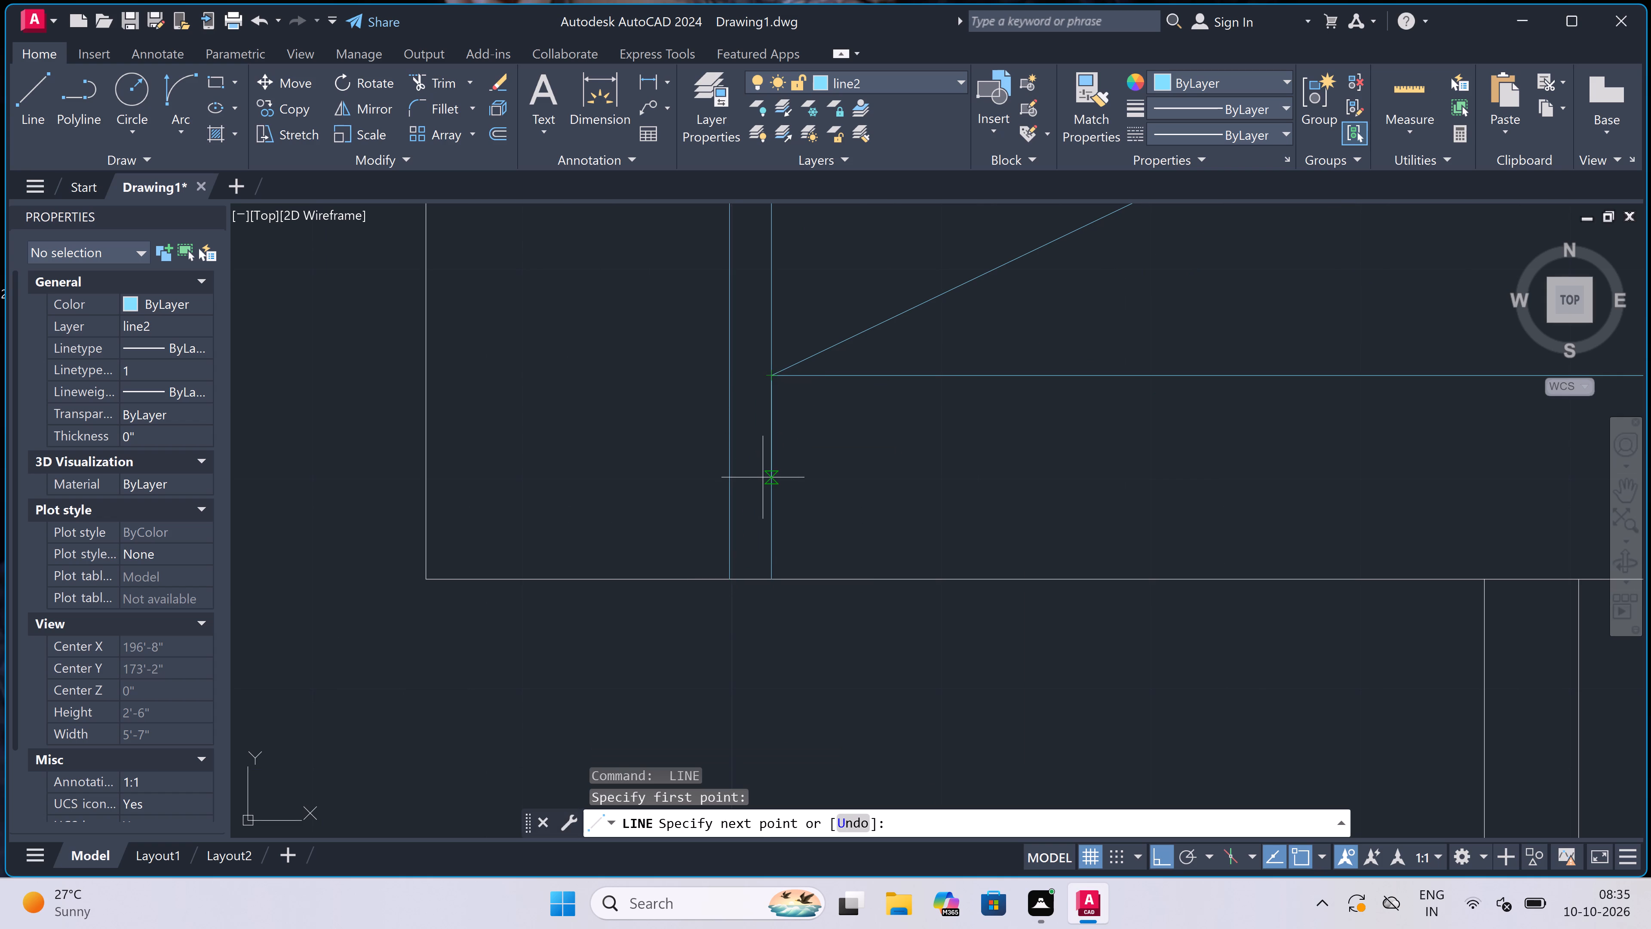
pyautogui.write('2"')
pyautogui.press('space')
pyautogui.scroll(-2, 763, 474)
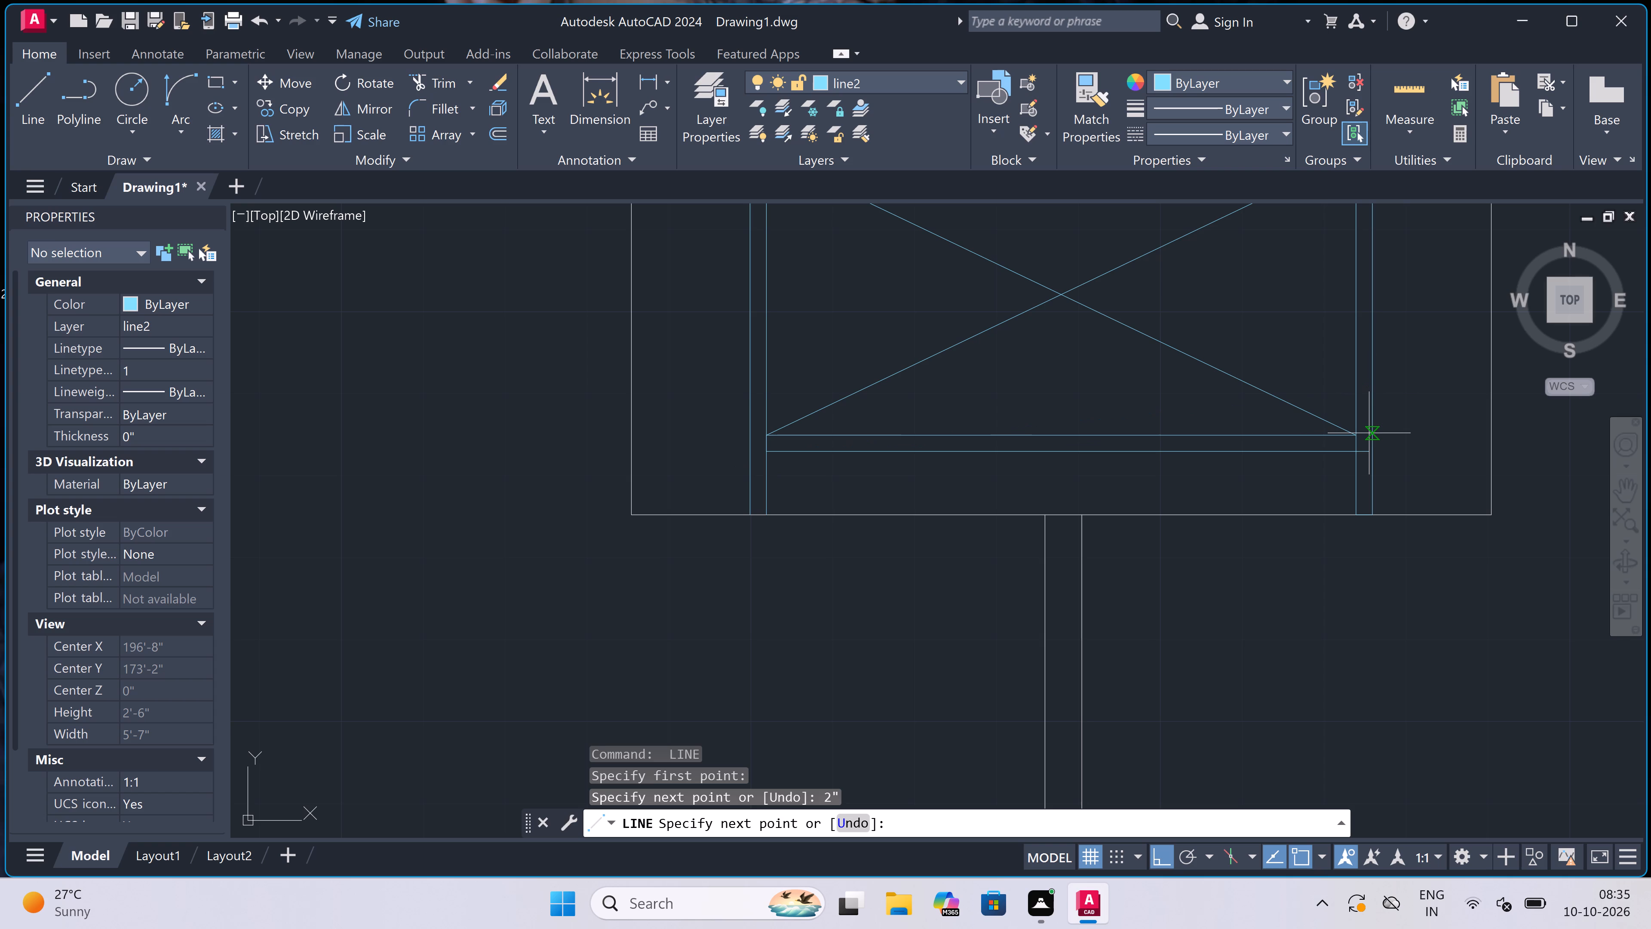
pyautogui.scroll(2, 1368, 435)
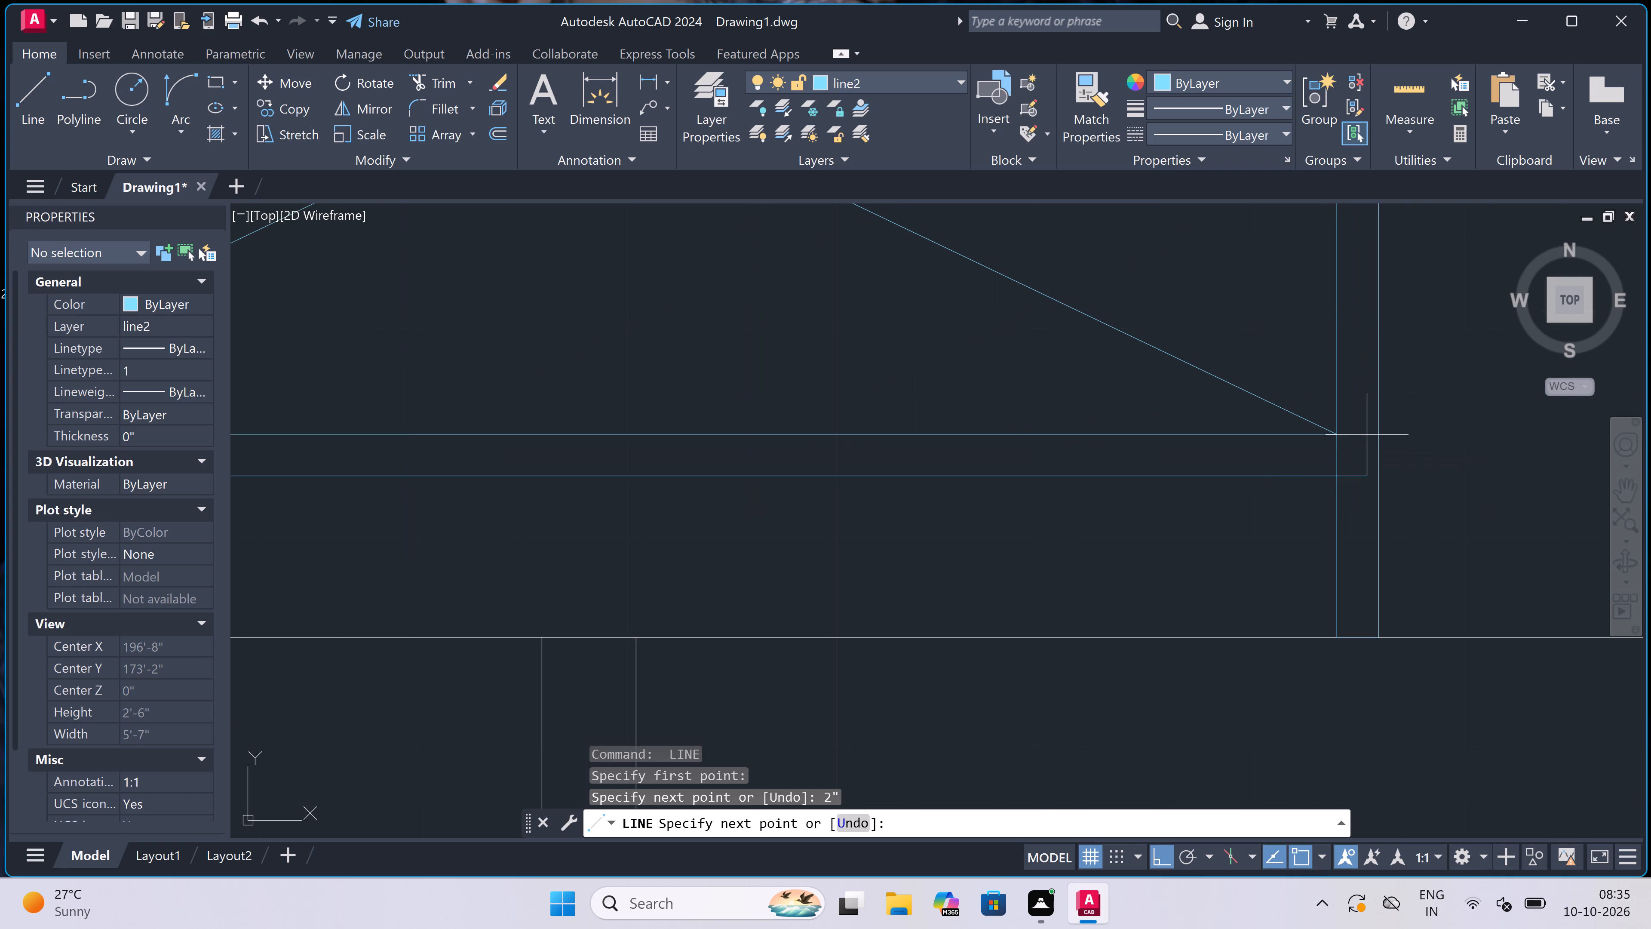
pyautogui.click(1331, 478)
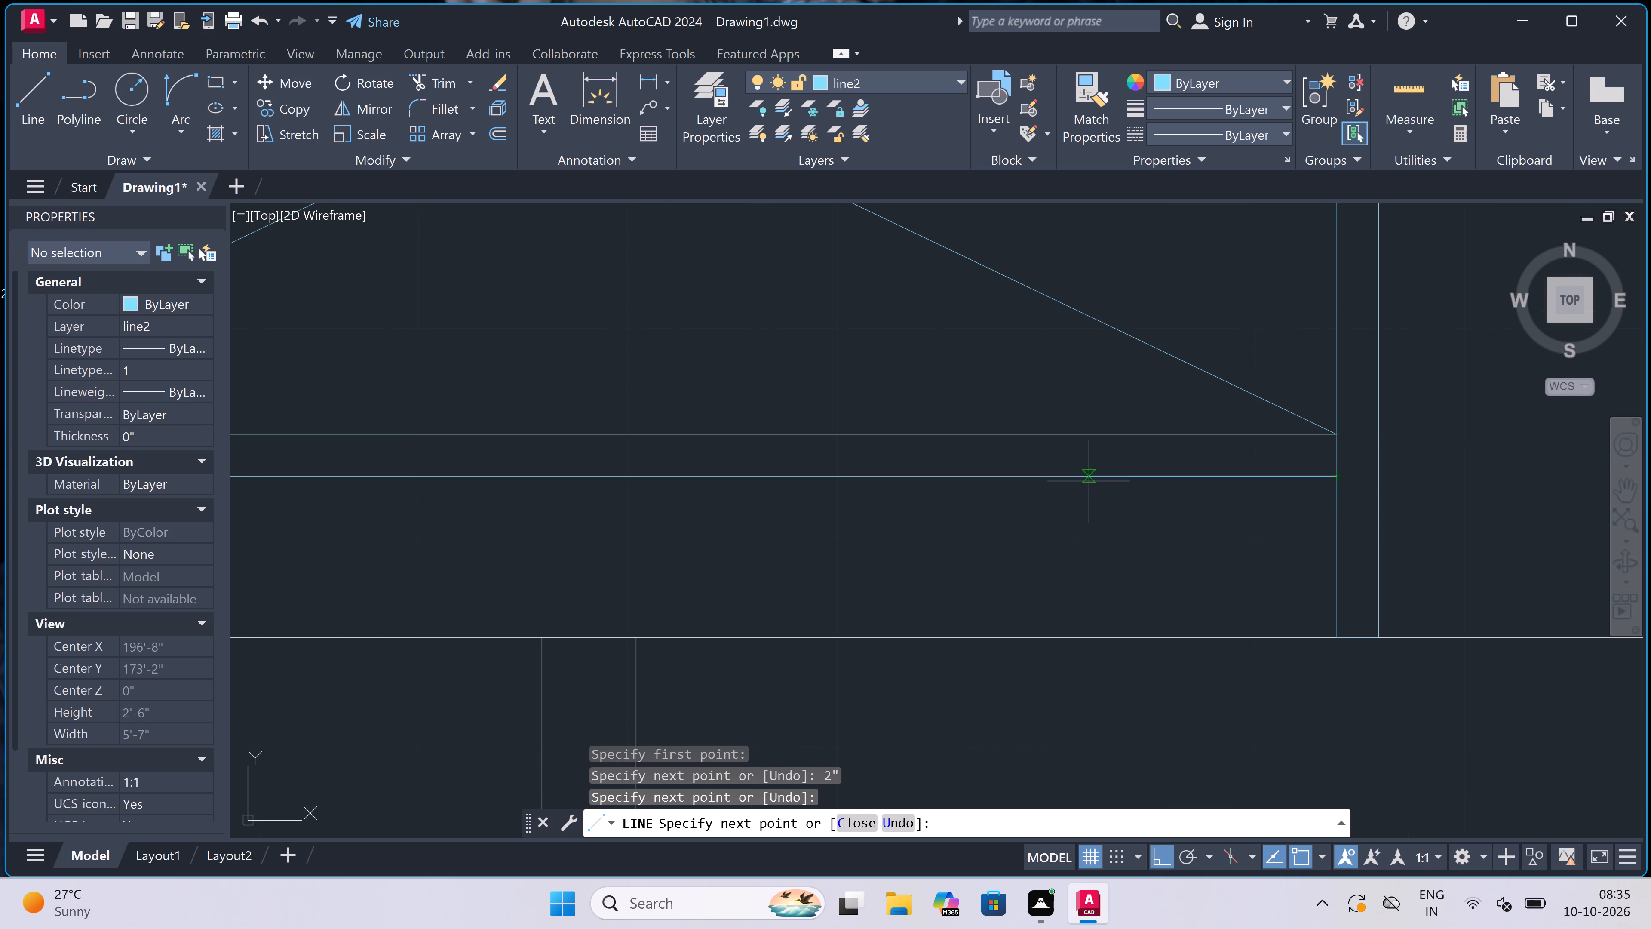
pyautogui.press('Escape')
# Trim the ends of the two upper horizontal lines that run past the right divider to the outer vertical line.
pyautogui.scroll(-3, 1079, 478)
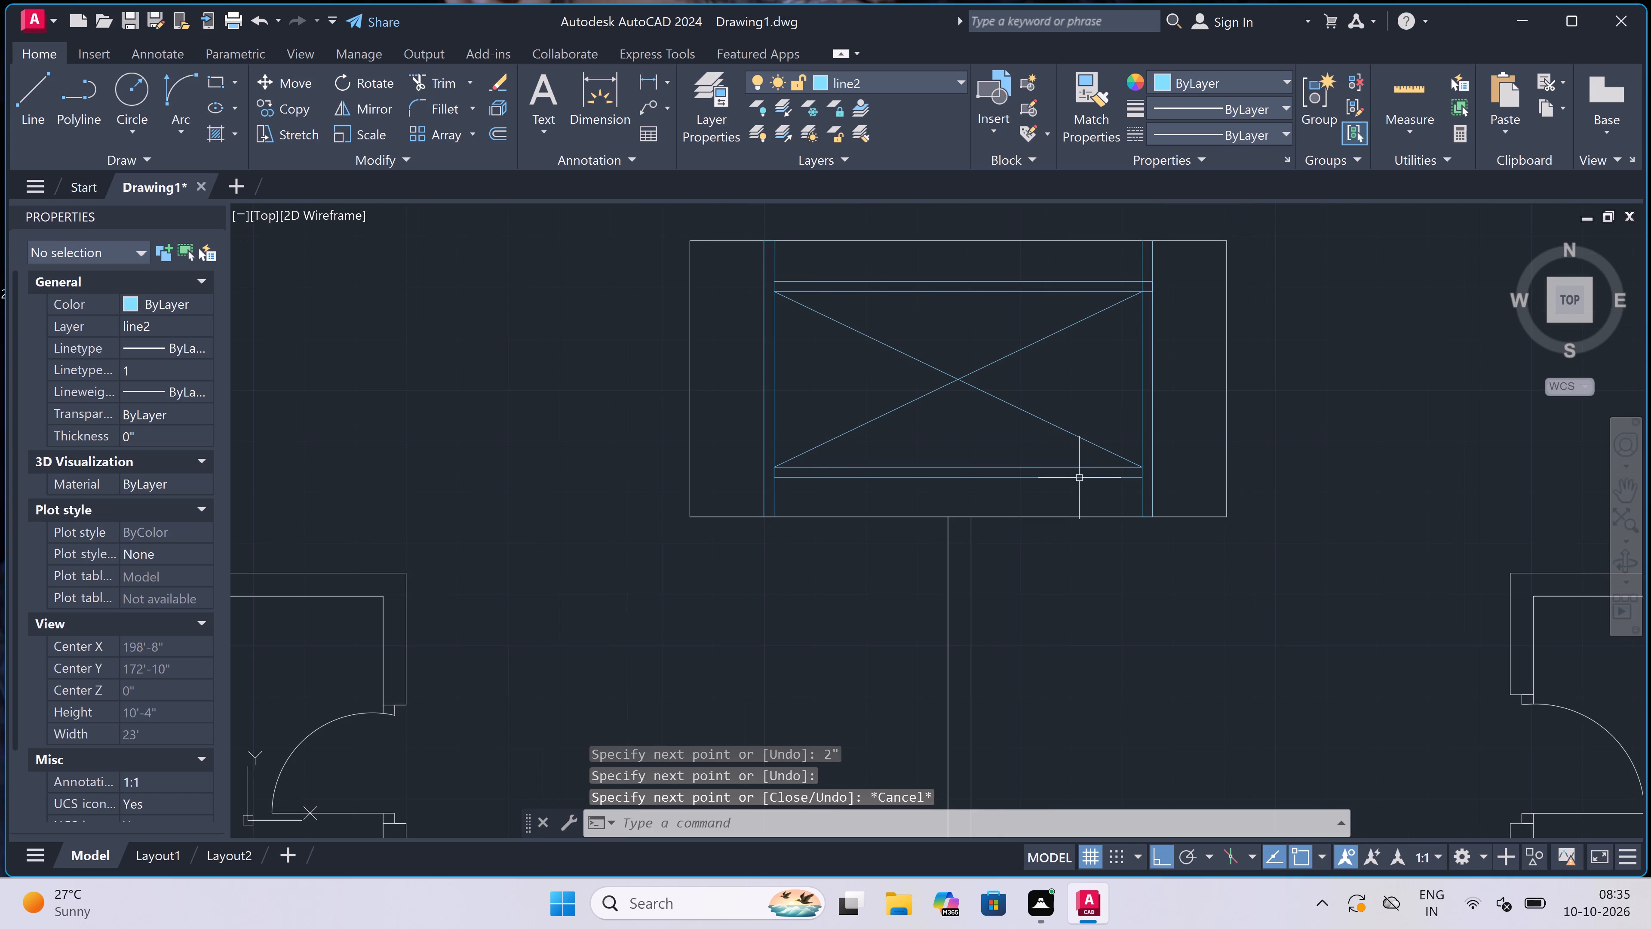
pyautogui.scroll(-1, 1079, 478)
pyautogui.scroll(1, 1068, 362)
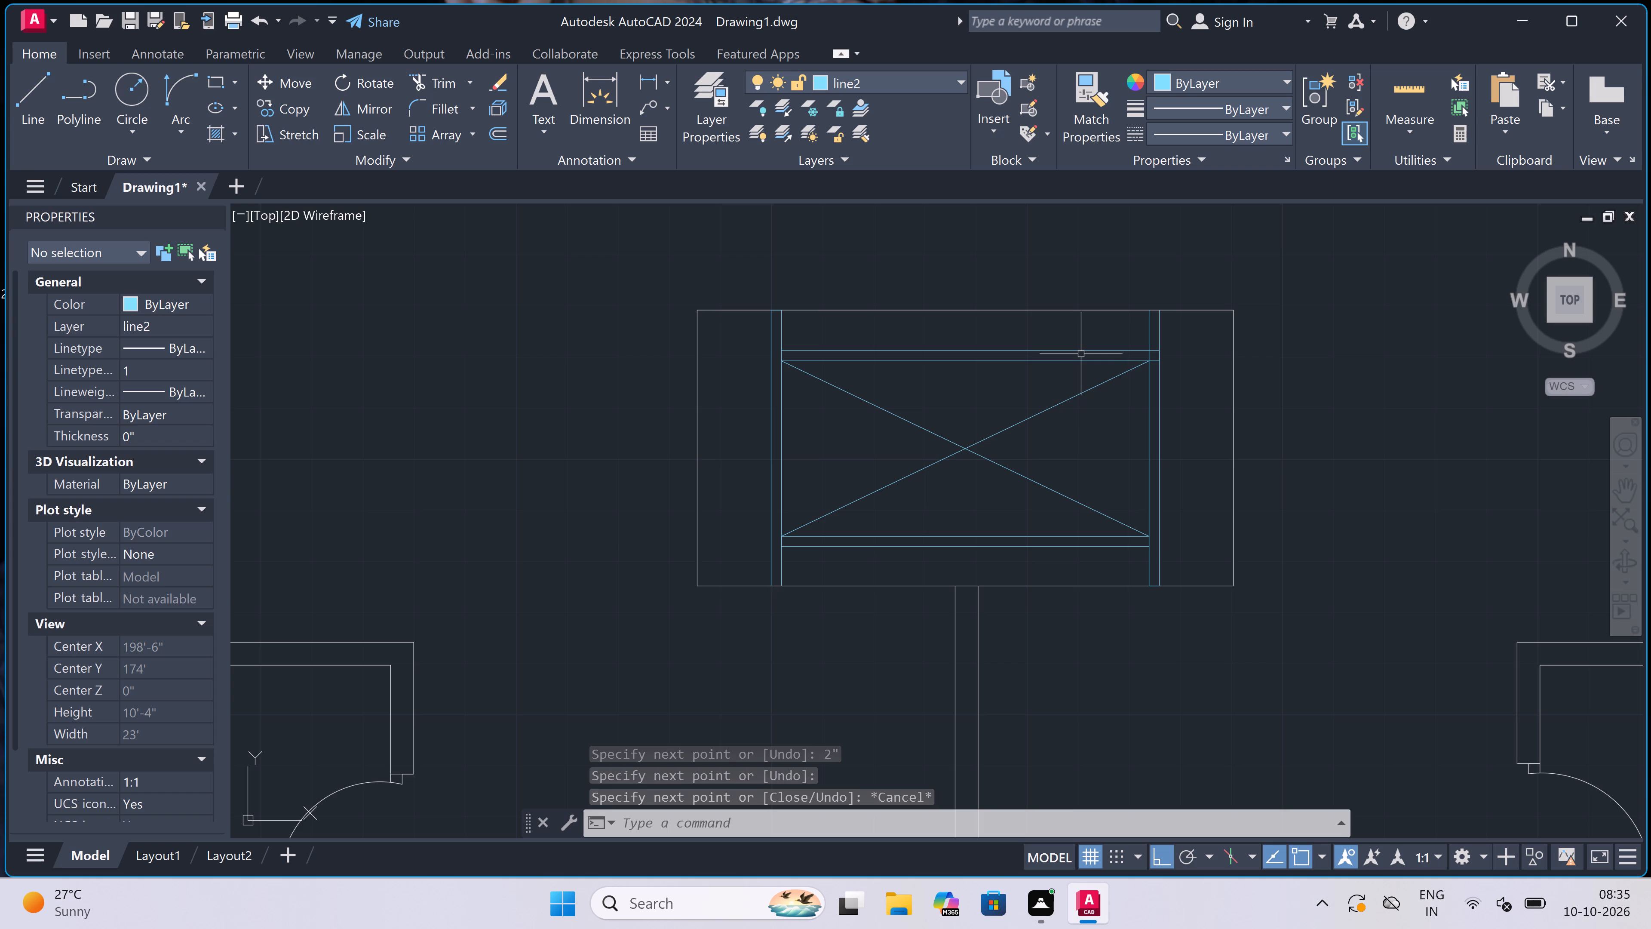
pyautogui.press('t')
pyautogui.press('r')
pyautogui.press('space')
pyautogui.scroll(3, 1163, 336)
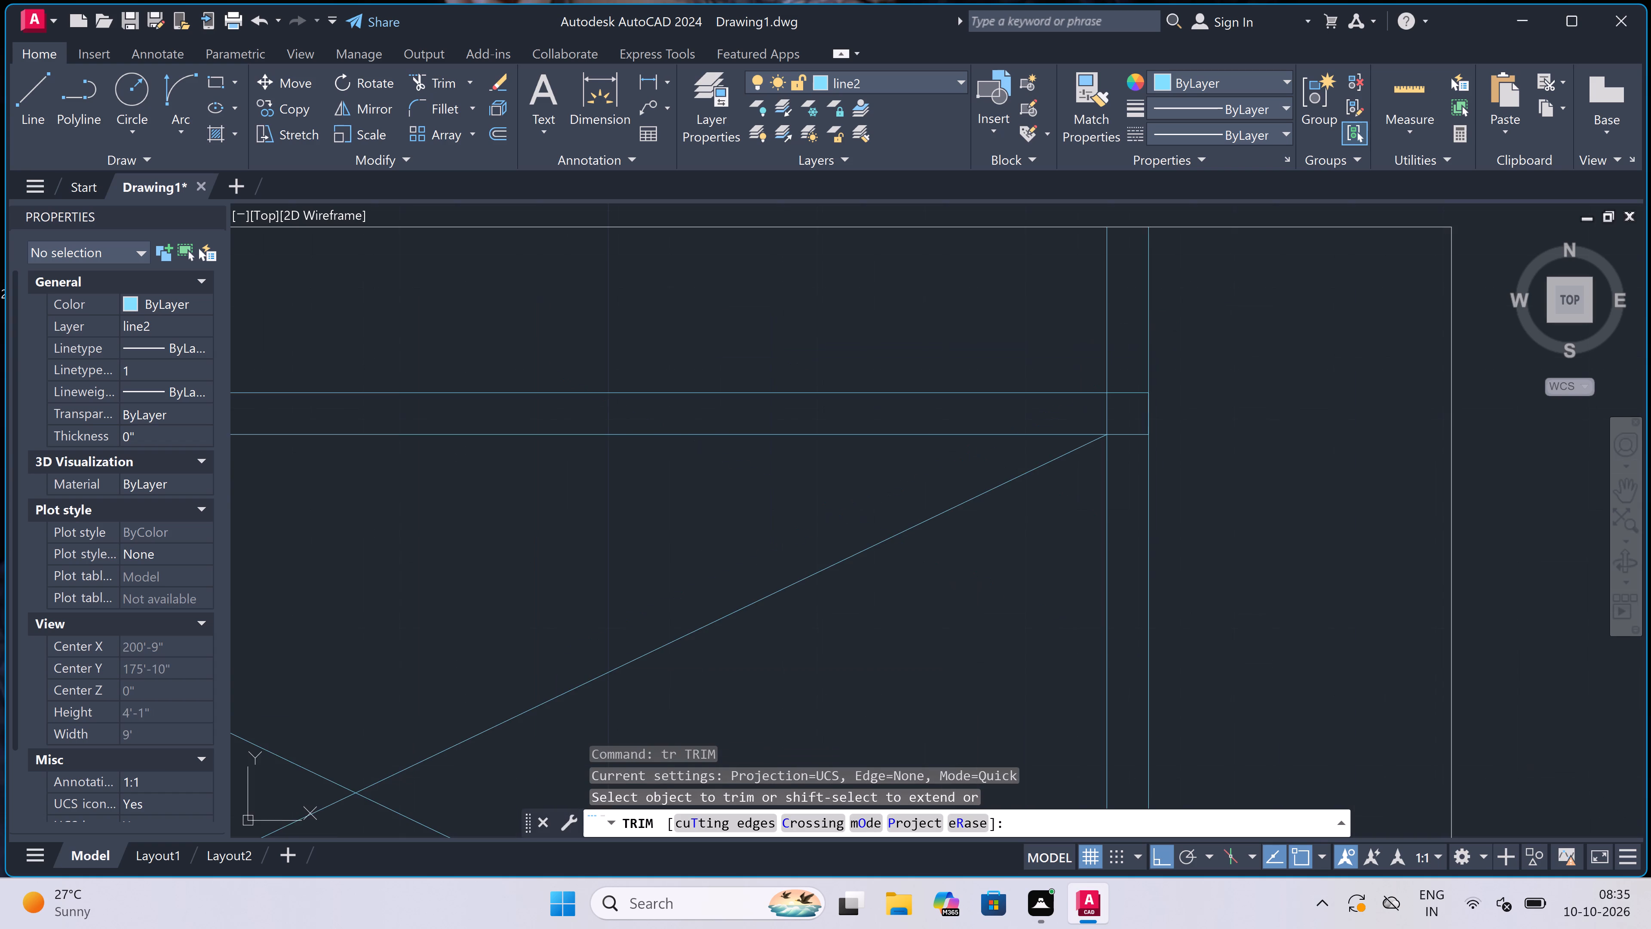
pyautogui.scroll(1, 1136, 366)
pyautogui.click(1131, 367)
pyautogui.click(1100, 556)
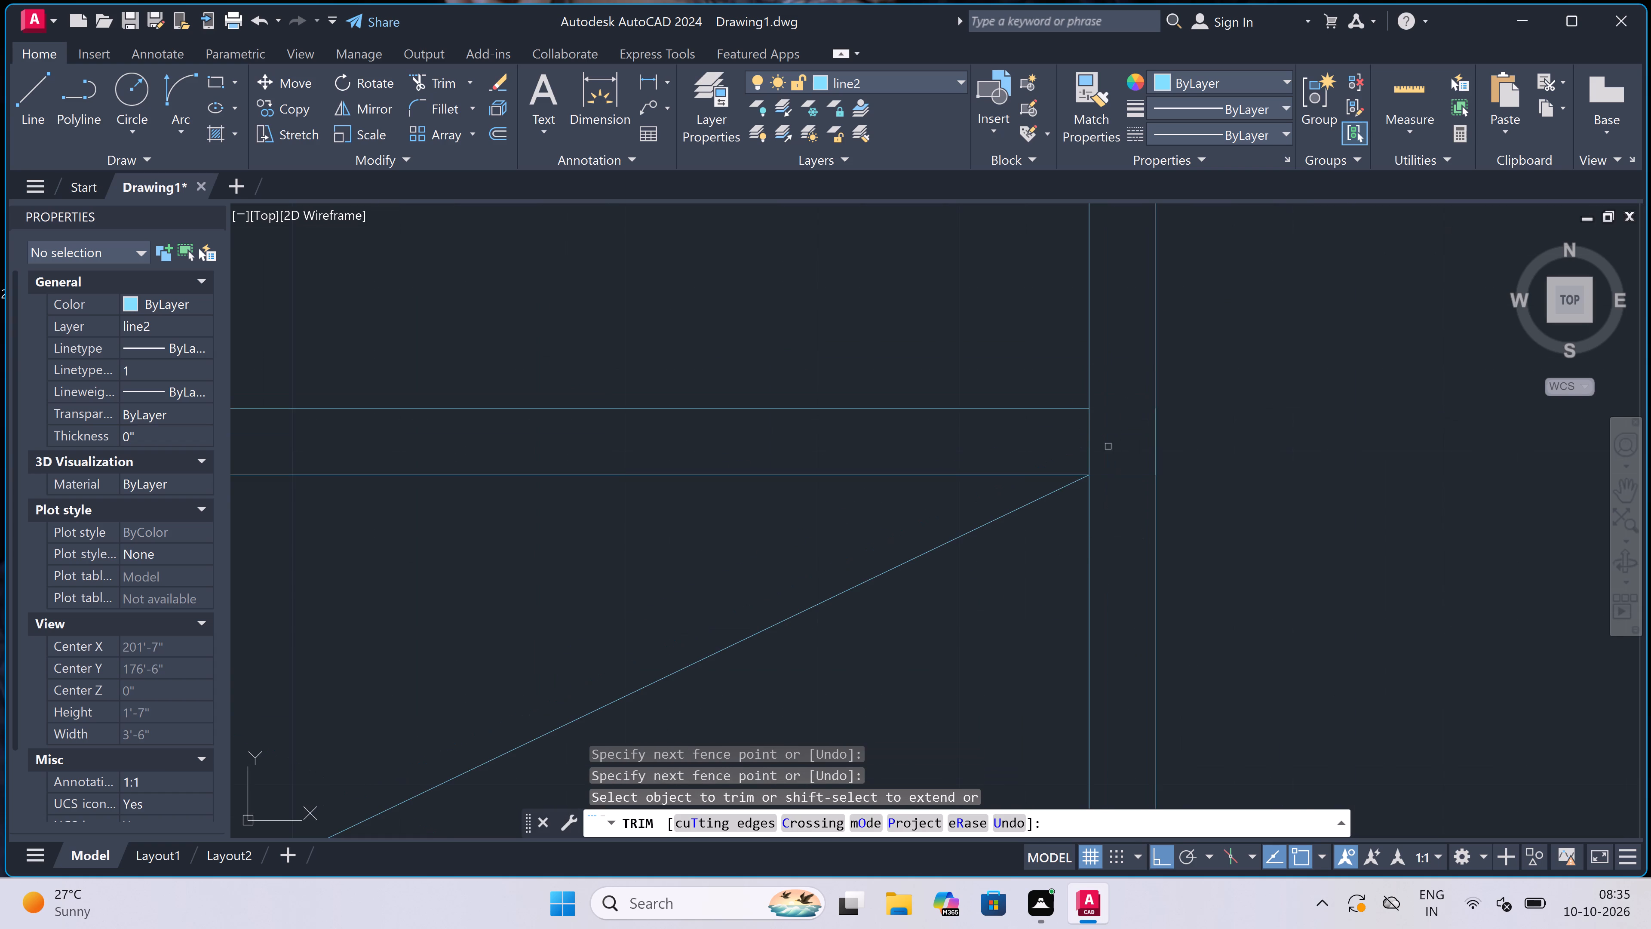
# Trim the segments of the right and left dividers between the two upper horizontal lines.
pyautogui.scroll(2, 1106, 433)
pyautogui.doubleClick(1106, 433)
pyautogui.doubleClick(937, 437)
pyautogui.scroll(-8, 1032, 422)
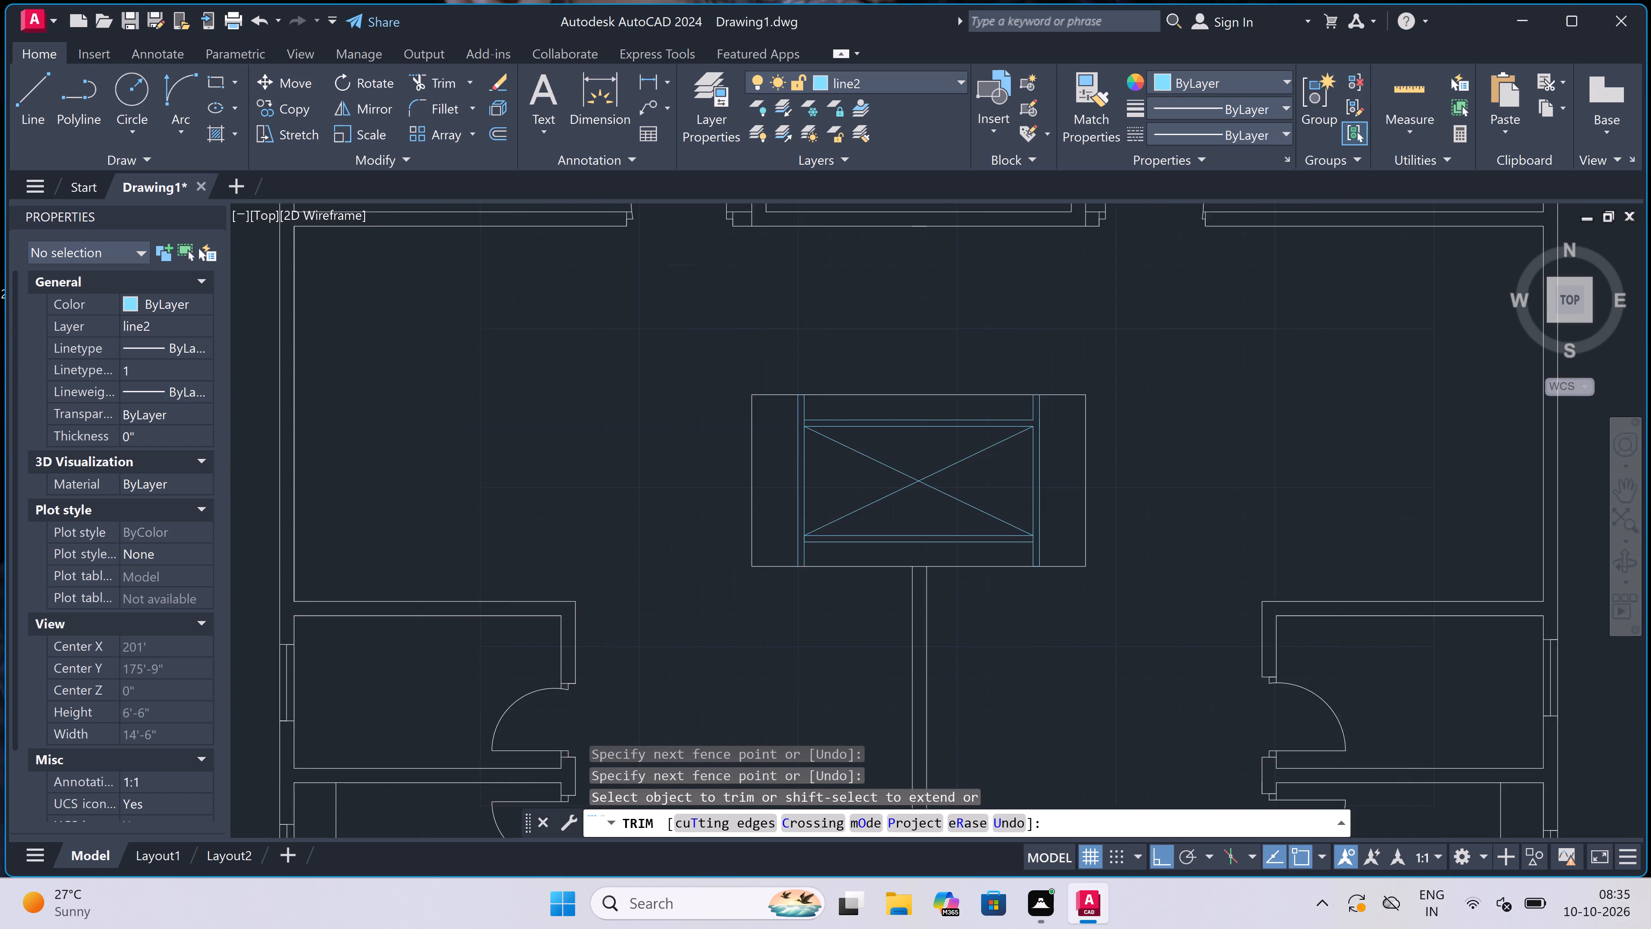
pyautogui.scroll(2, 897, 406)
pyautogui.scroll(4, 868, 440)
pyautogui.click(889, 458)
pyautogui.click(856, 471)
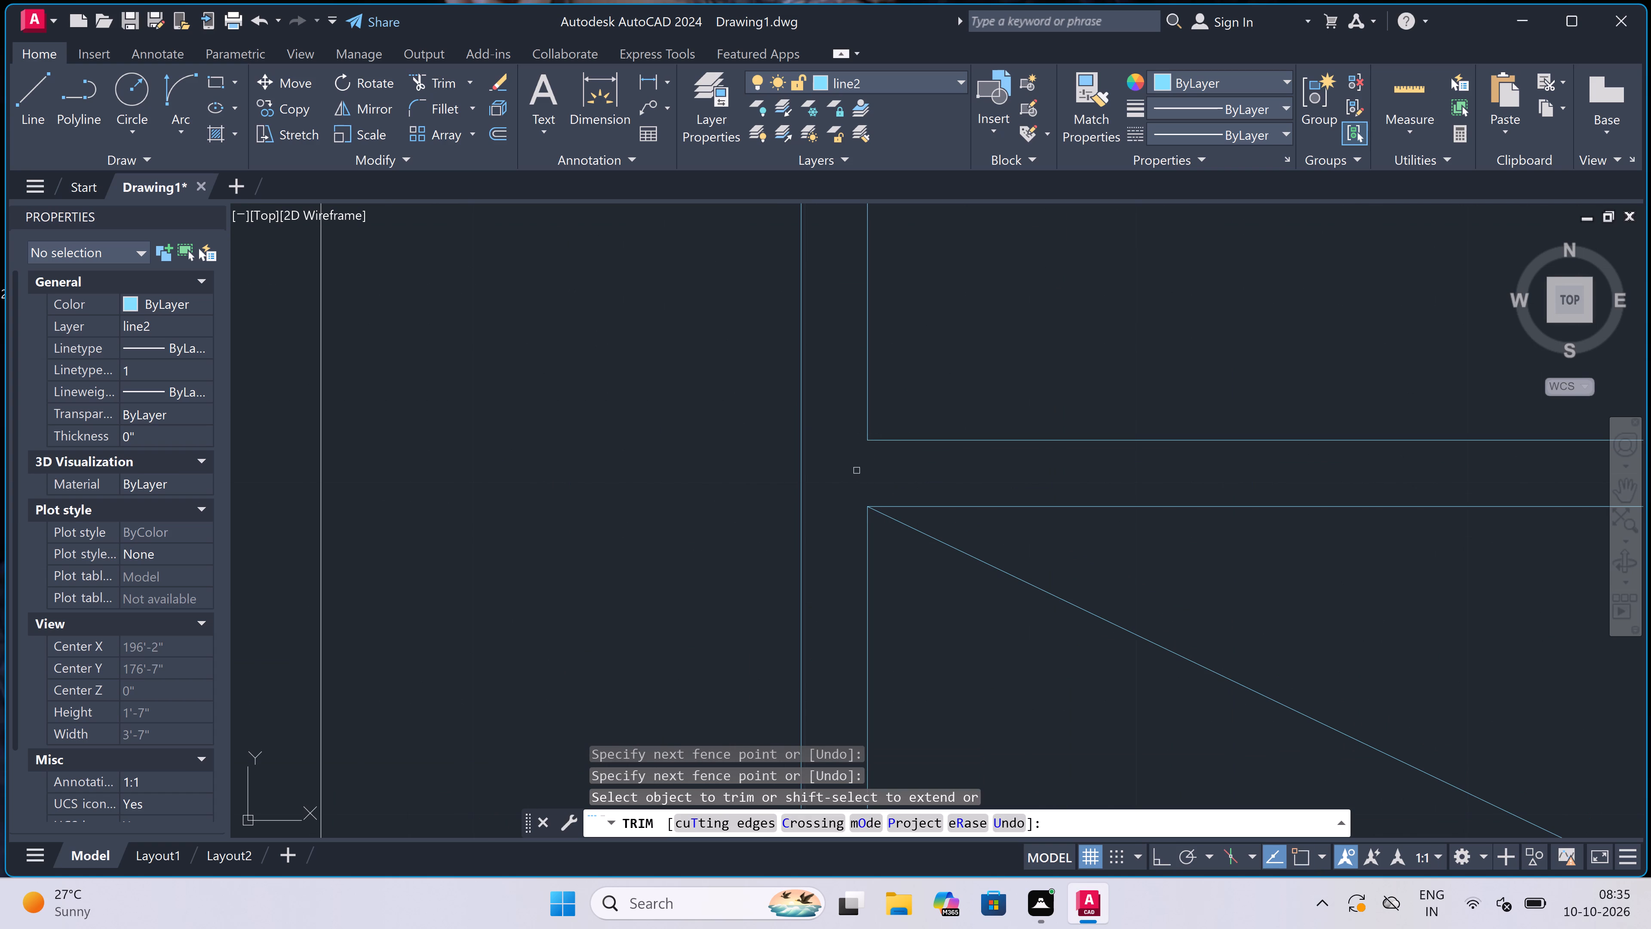
# Trim the segments of the left and right dividers between the two lower horizontal lines.
pyautogui.scroll(-6, 862, 445)
pyautogui.scroll(3, 859, 510)
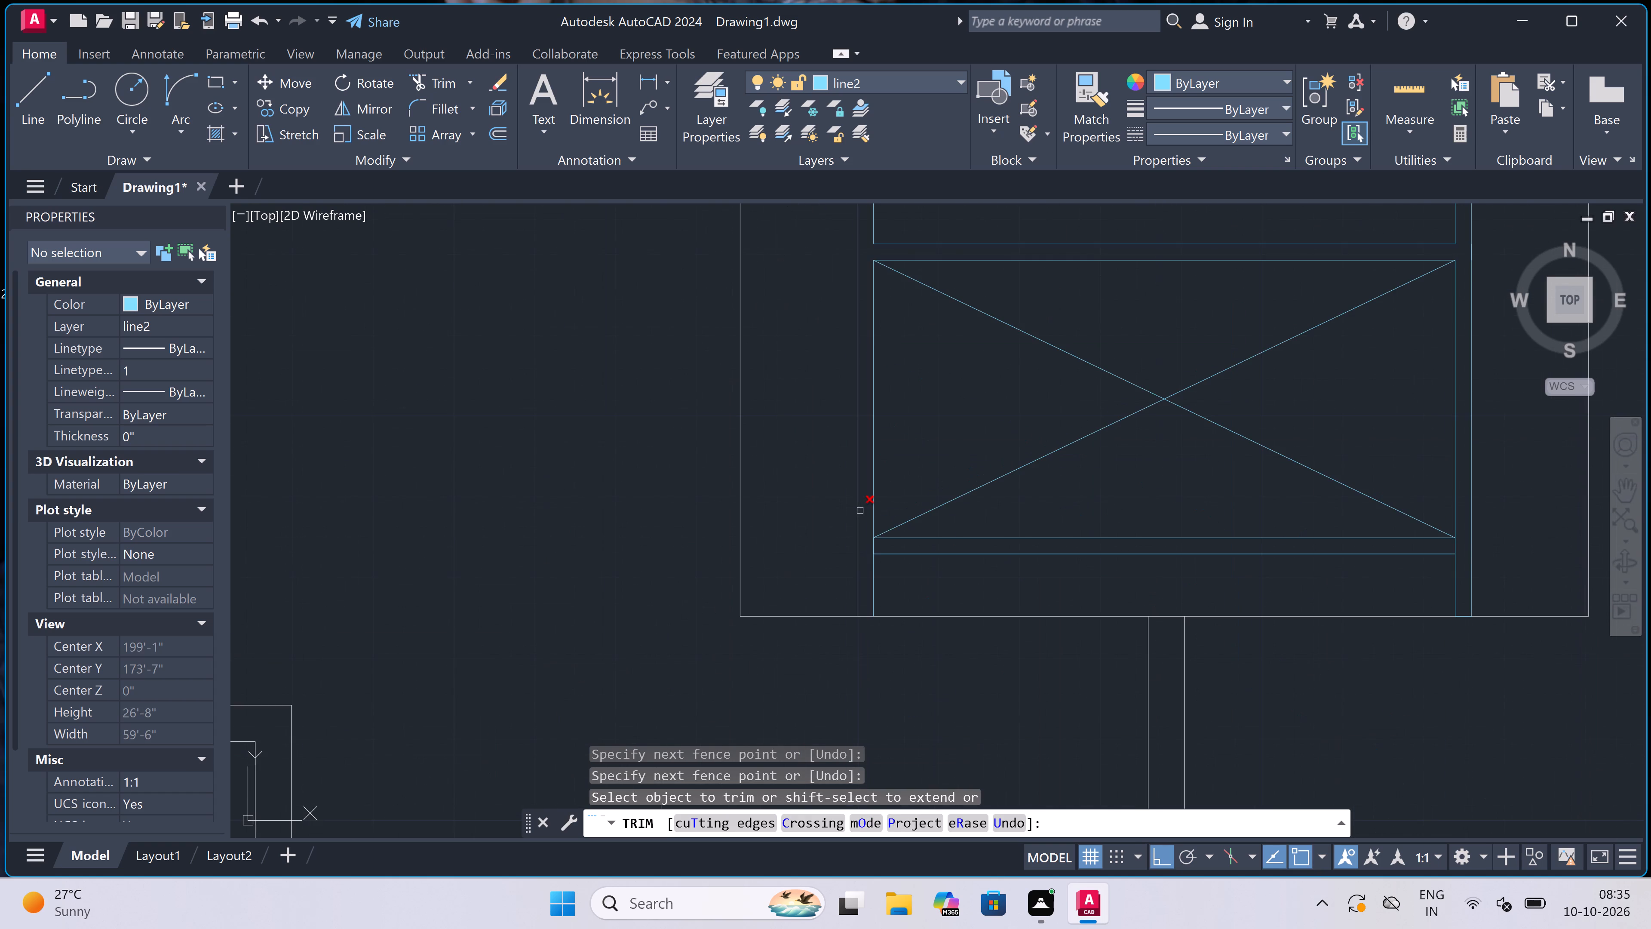
pyautogui.scroll(3, 876, 552)
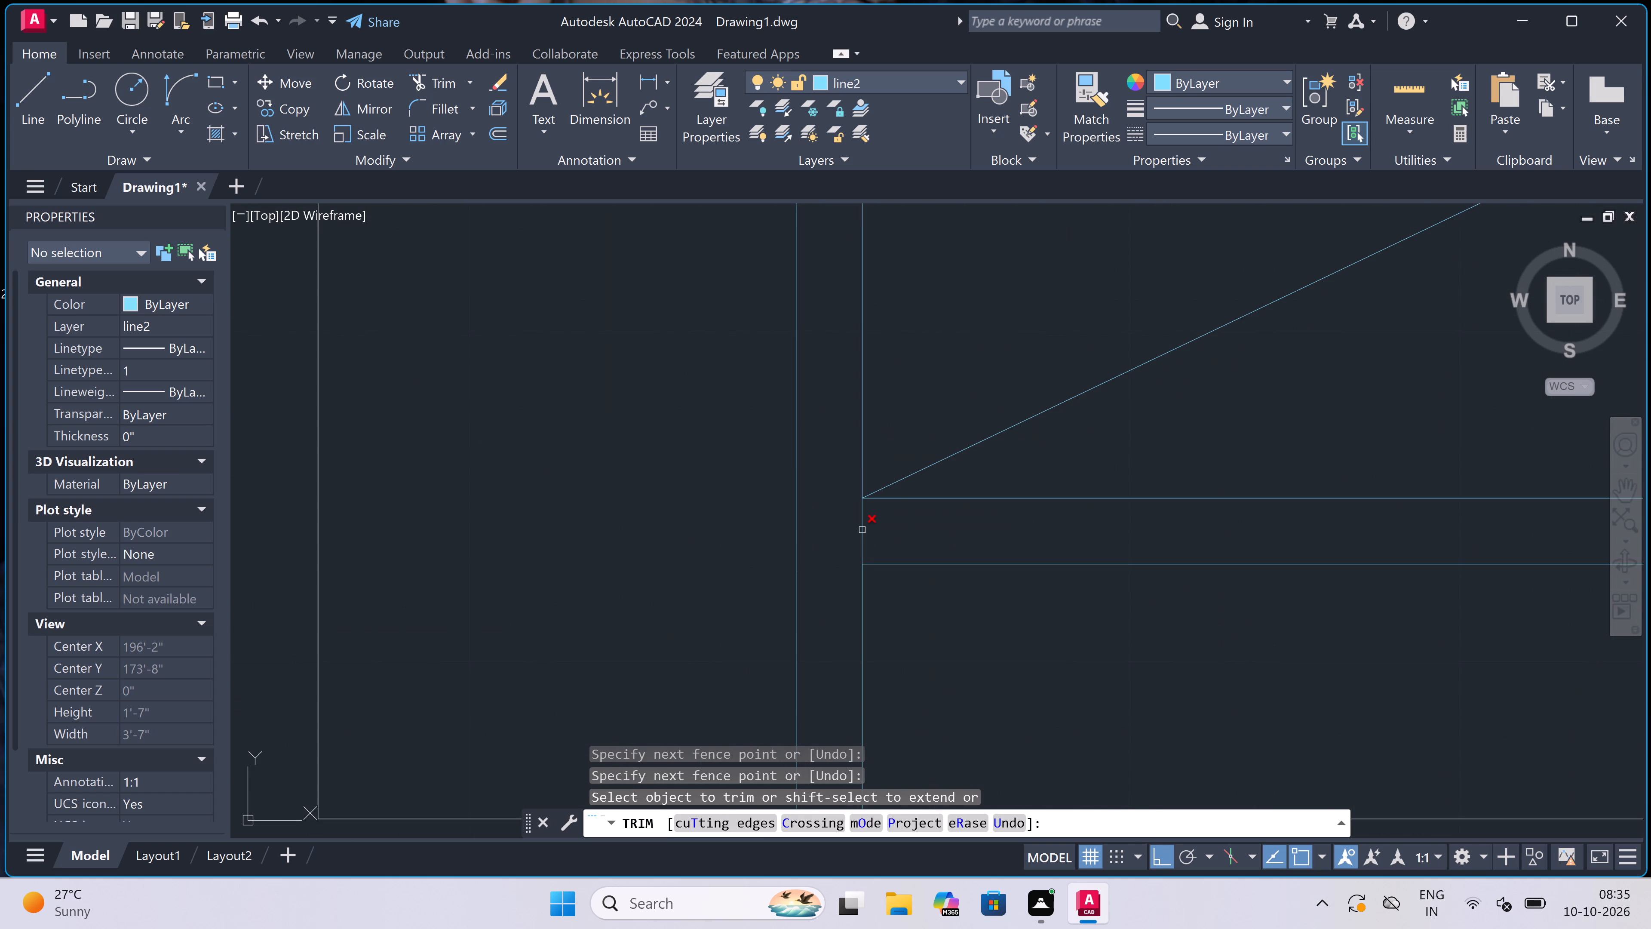
pyautogui.tripleClick(862, 530)
pyautogui.doubleClick(862, 529)
pyautogui.scroll(-3, 862, 529)
pyautogui.scroll(2, 858, 526)
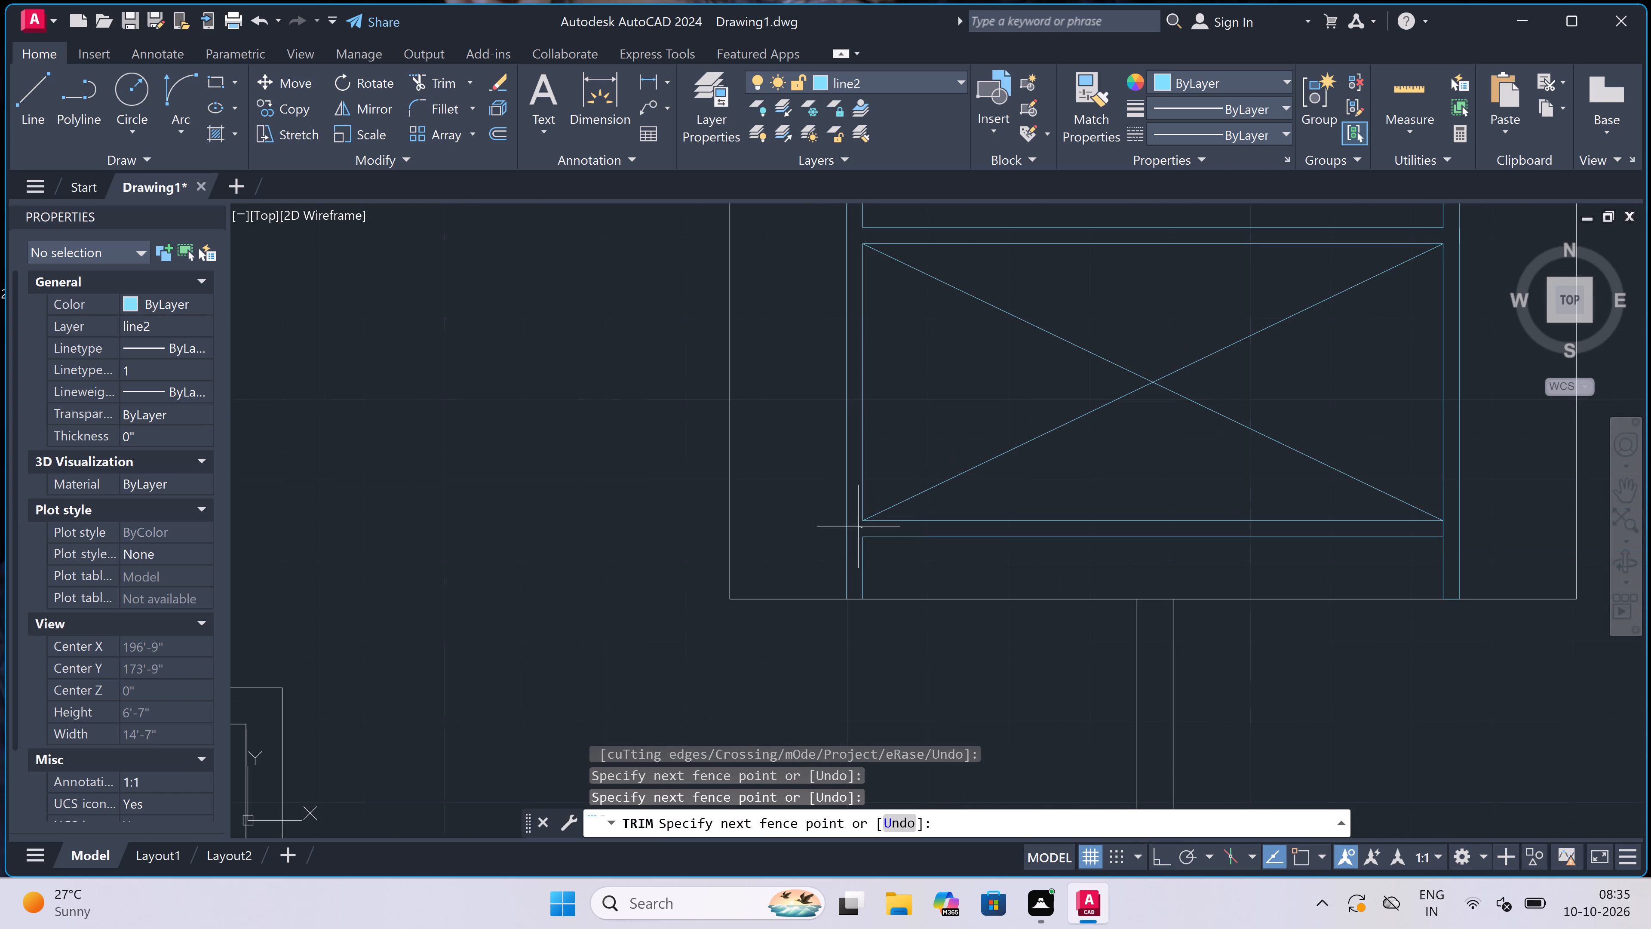
pyautogui.click(858, 525)
pyautogui.scroll(-4, 857, 525)
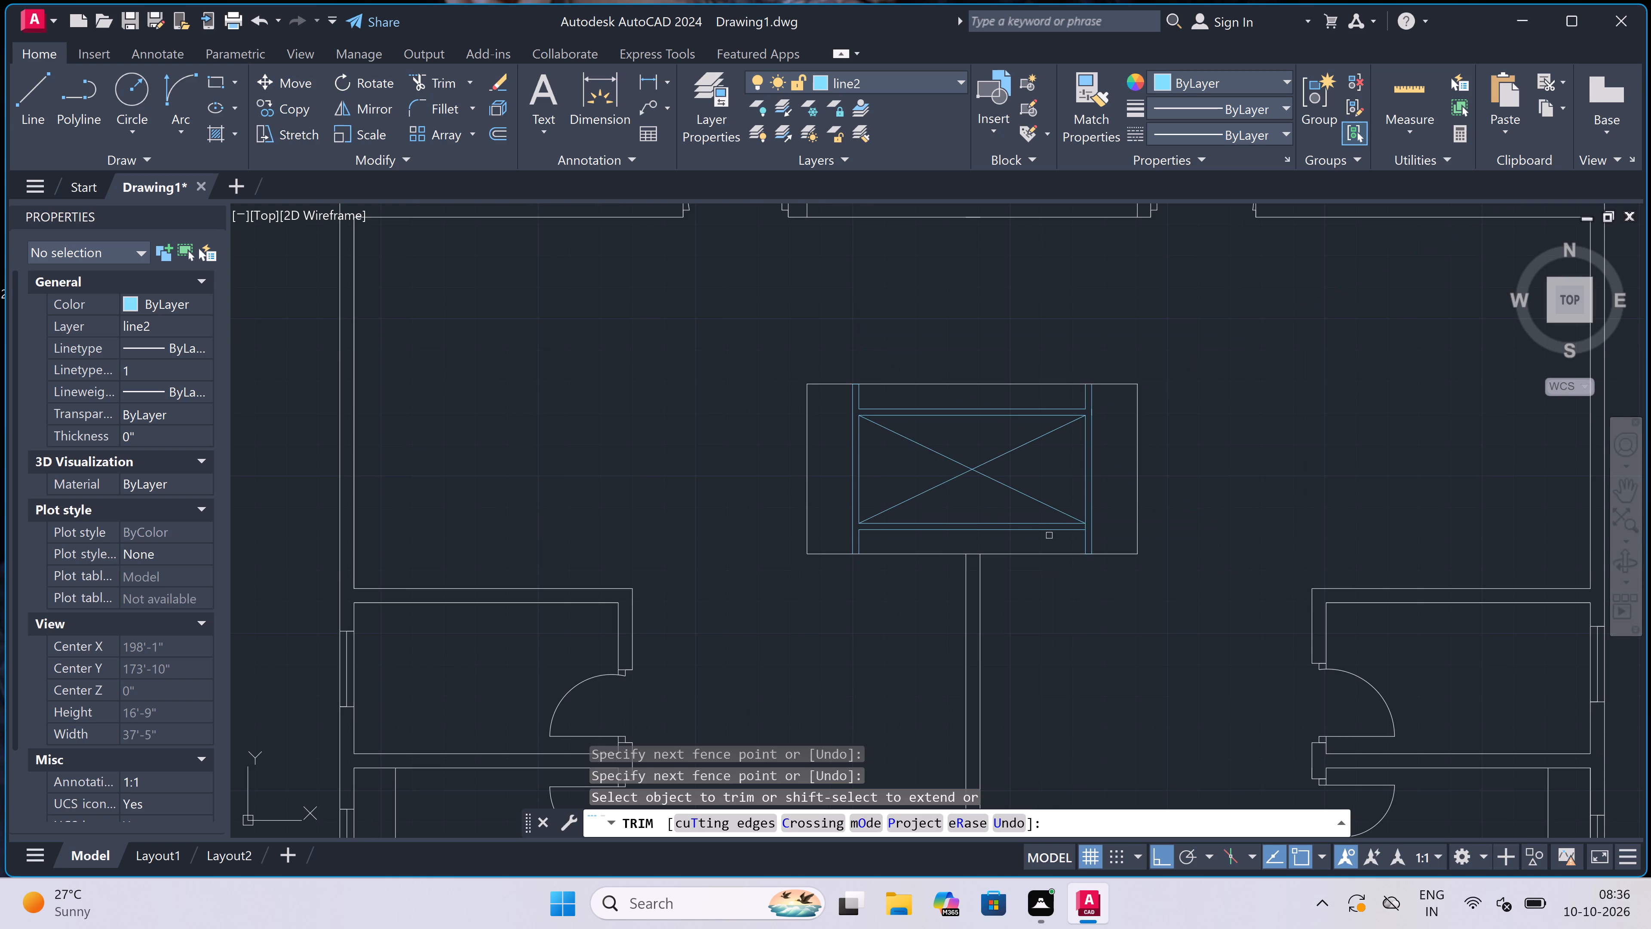
pyautogui.scroll(3, 1080, 525)
pyautogui.click(1103, 536)
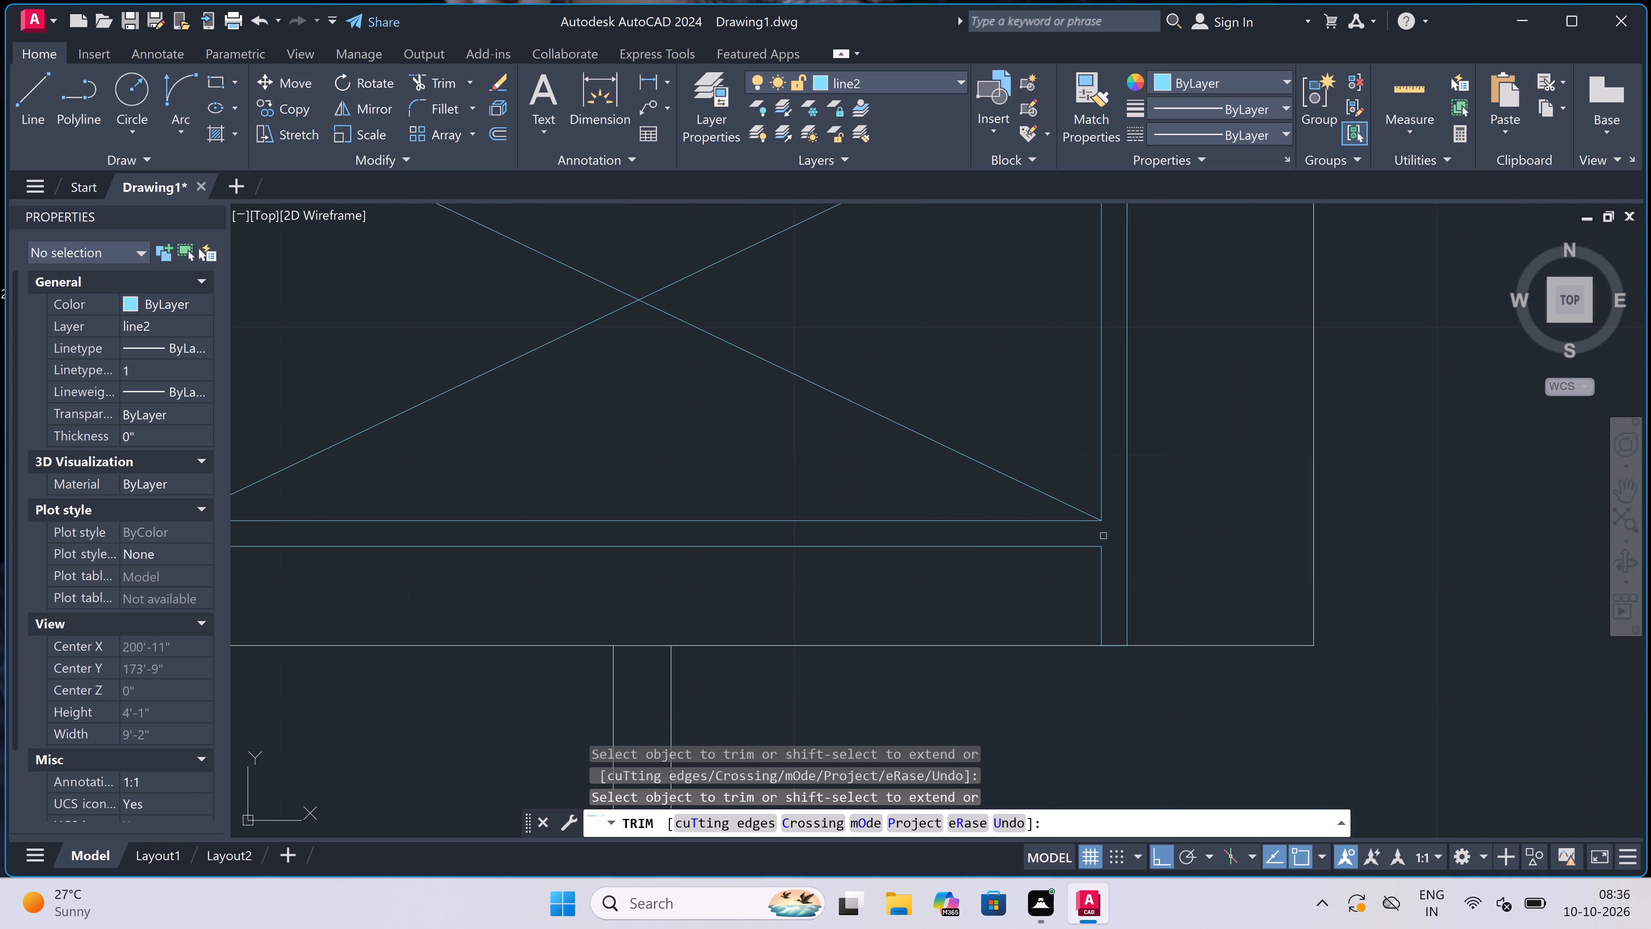
pyautogui.press('Escape')
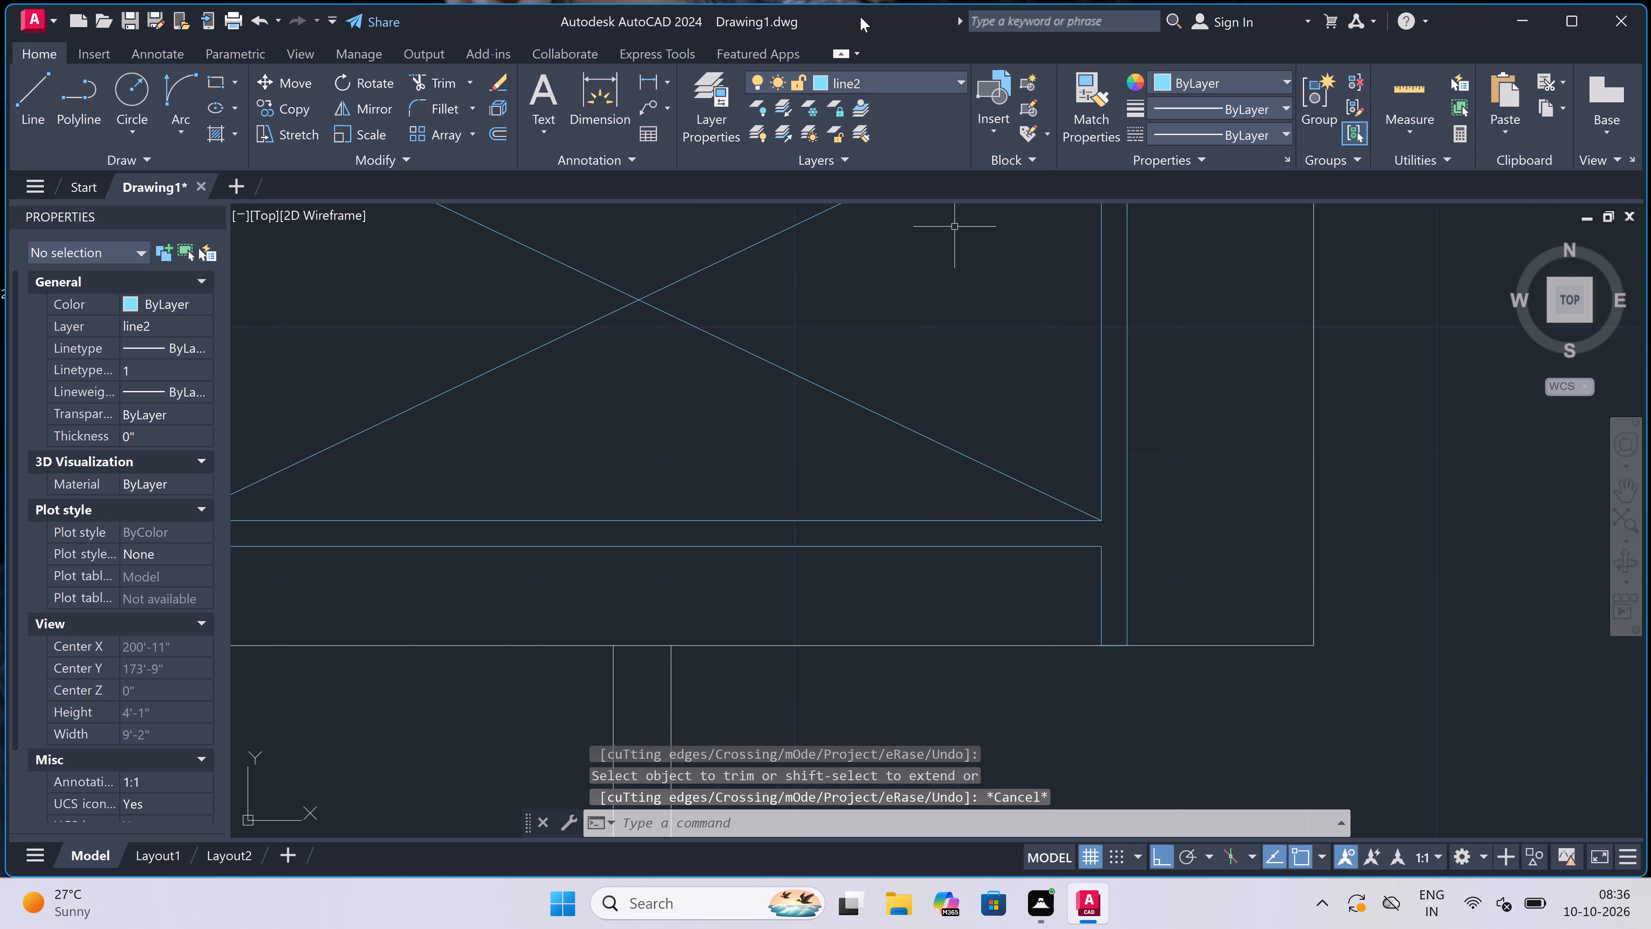
# Make layer 0 the current layer.
pyautogui.click(870, 76)
pyautogui.click(865, 101)
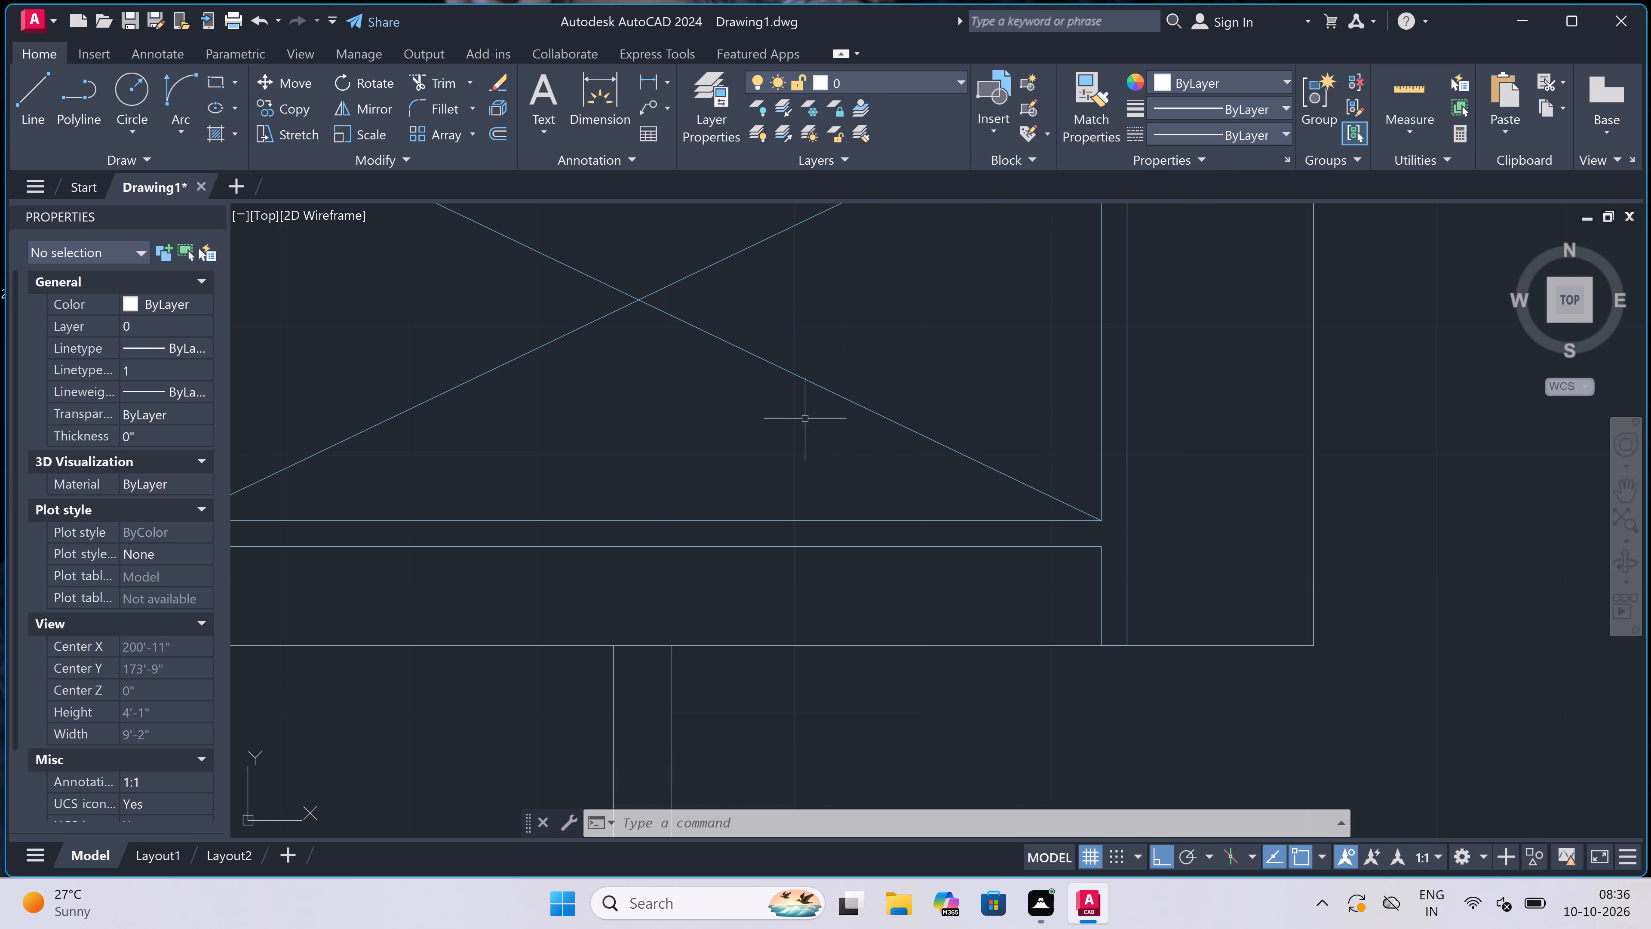
# Extend the four vertical wall lines of the upper central room down to the top edge of the central rectangle.
pyautogui.scroll(-5, 805, 418)
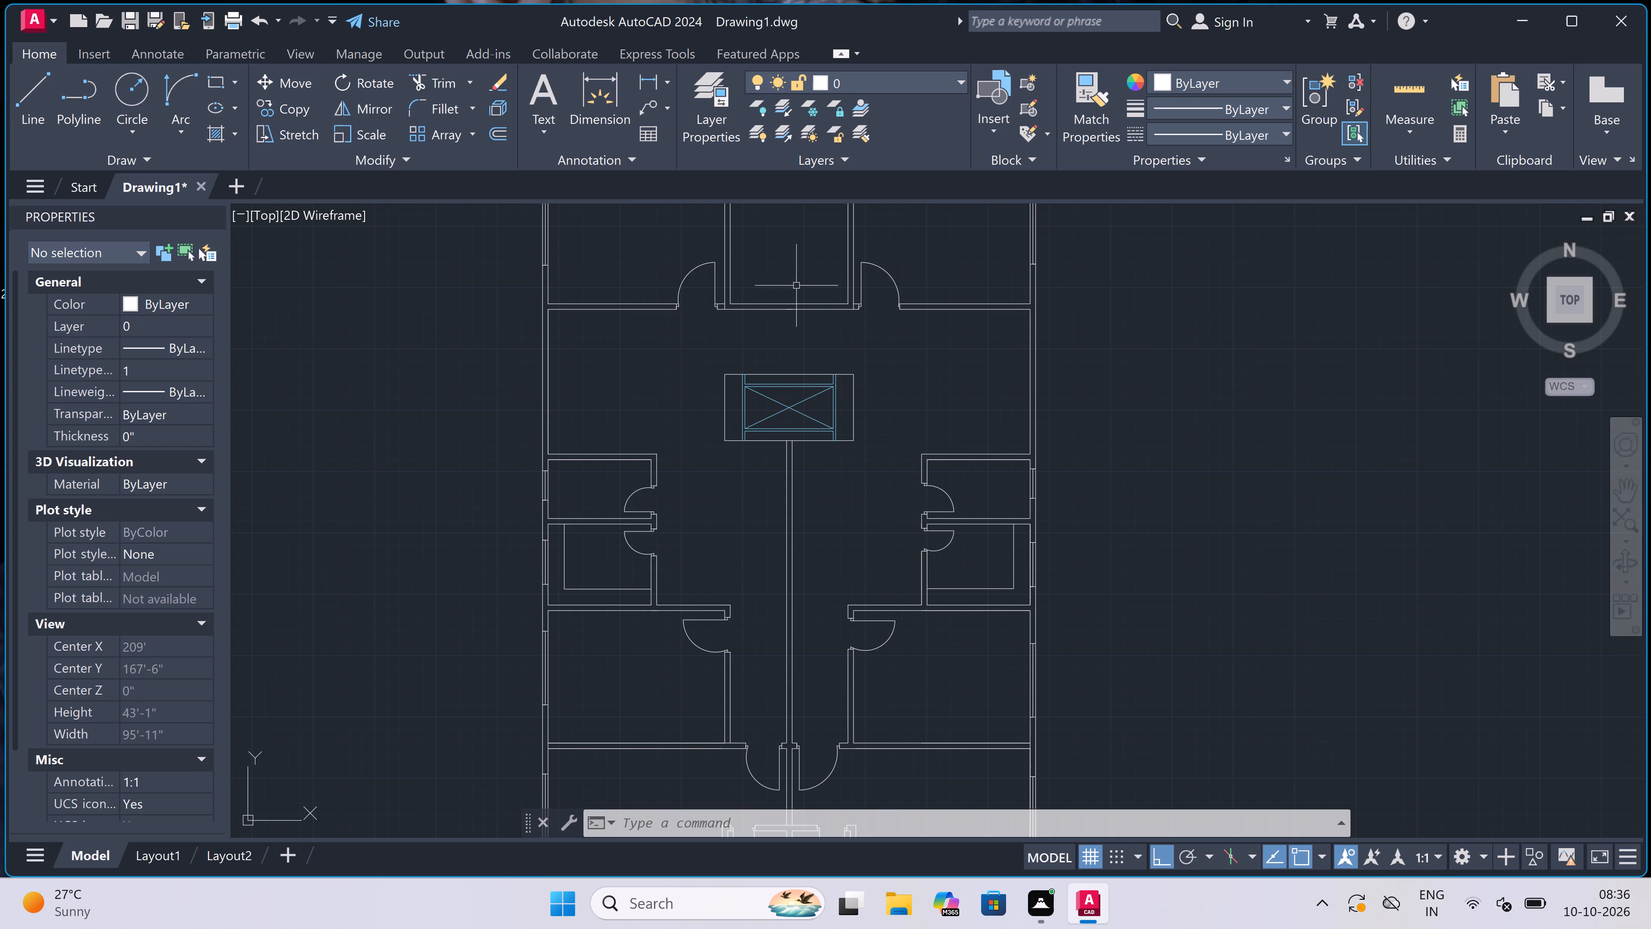
pyautogui.scroll(2, 796, 295)
pyautogui.scroll(-2, 796, 298)
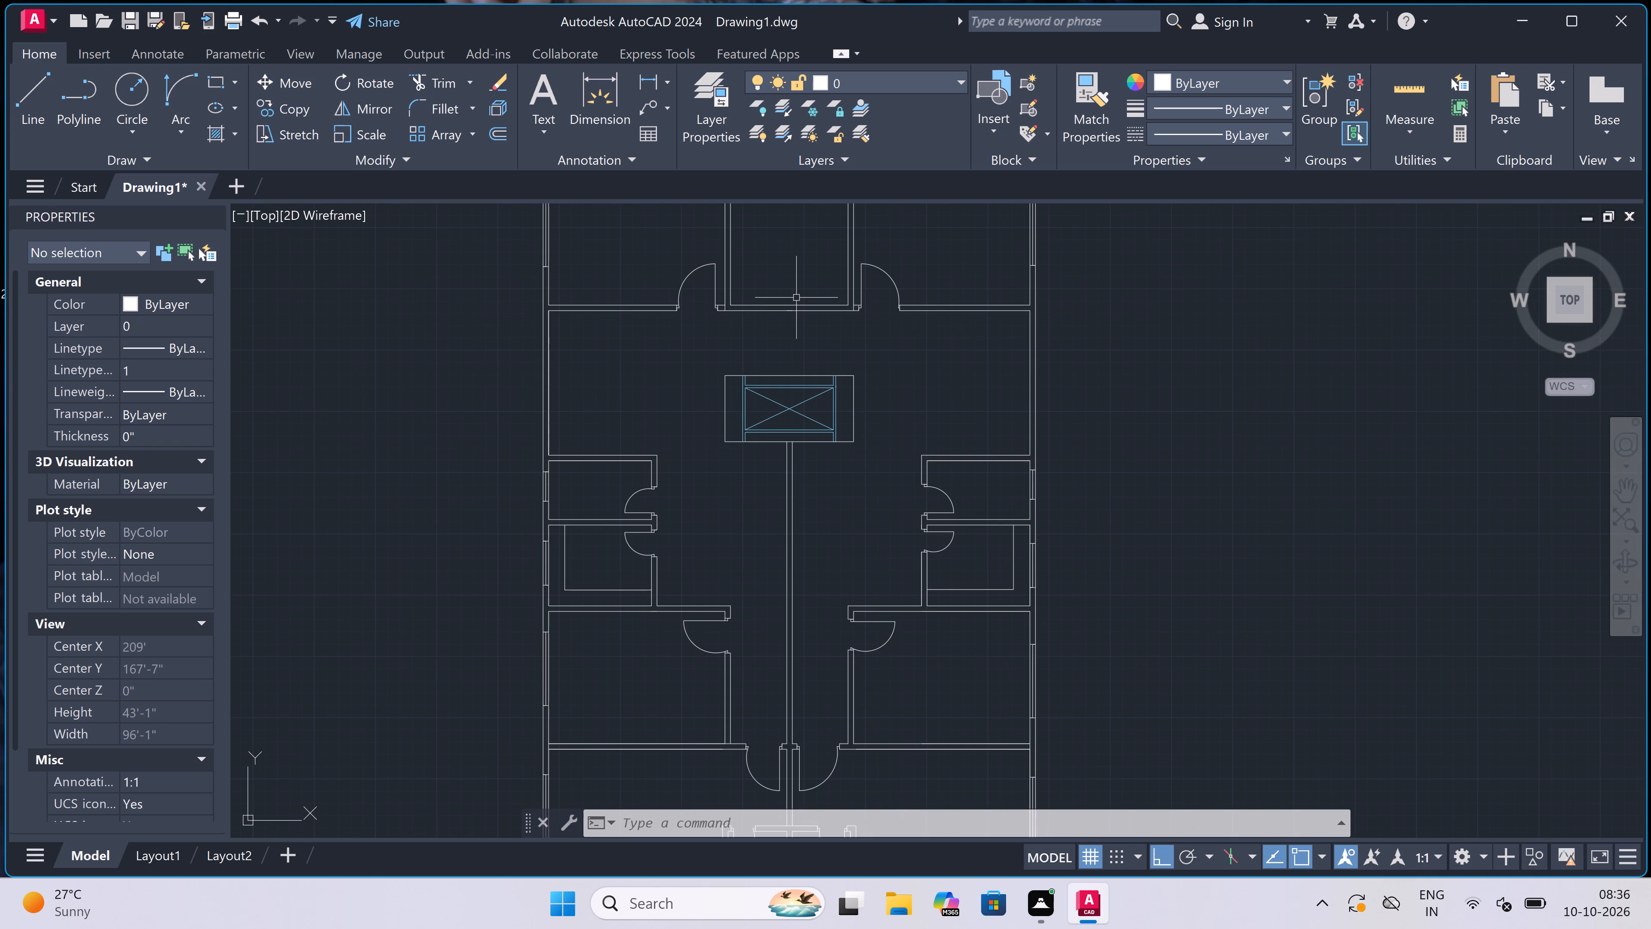
pyautogui.scroll(-1, 796, 298)
pyautogui.scroll(1, 796, 298)
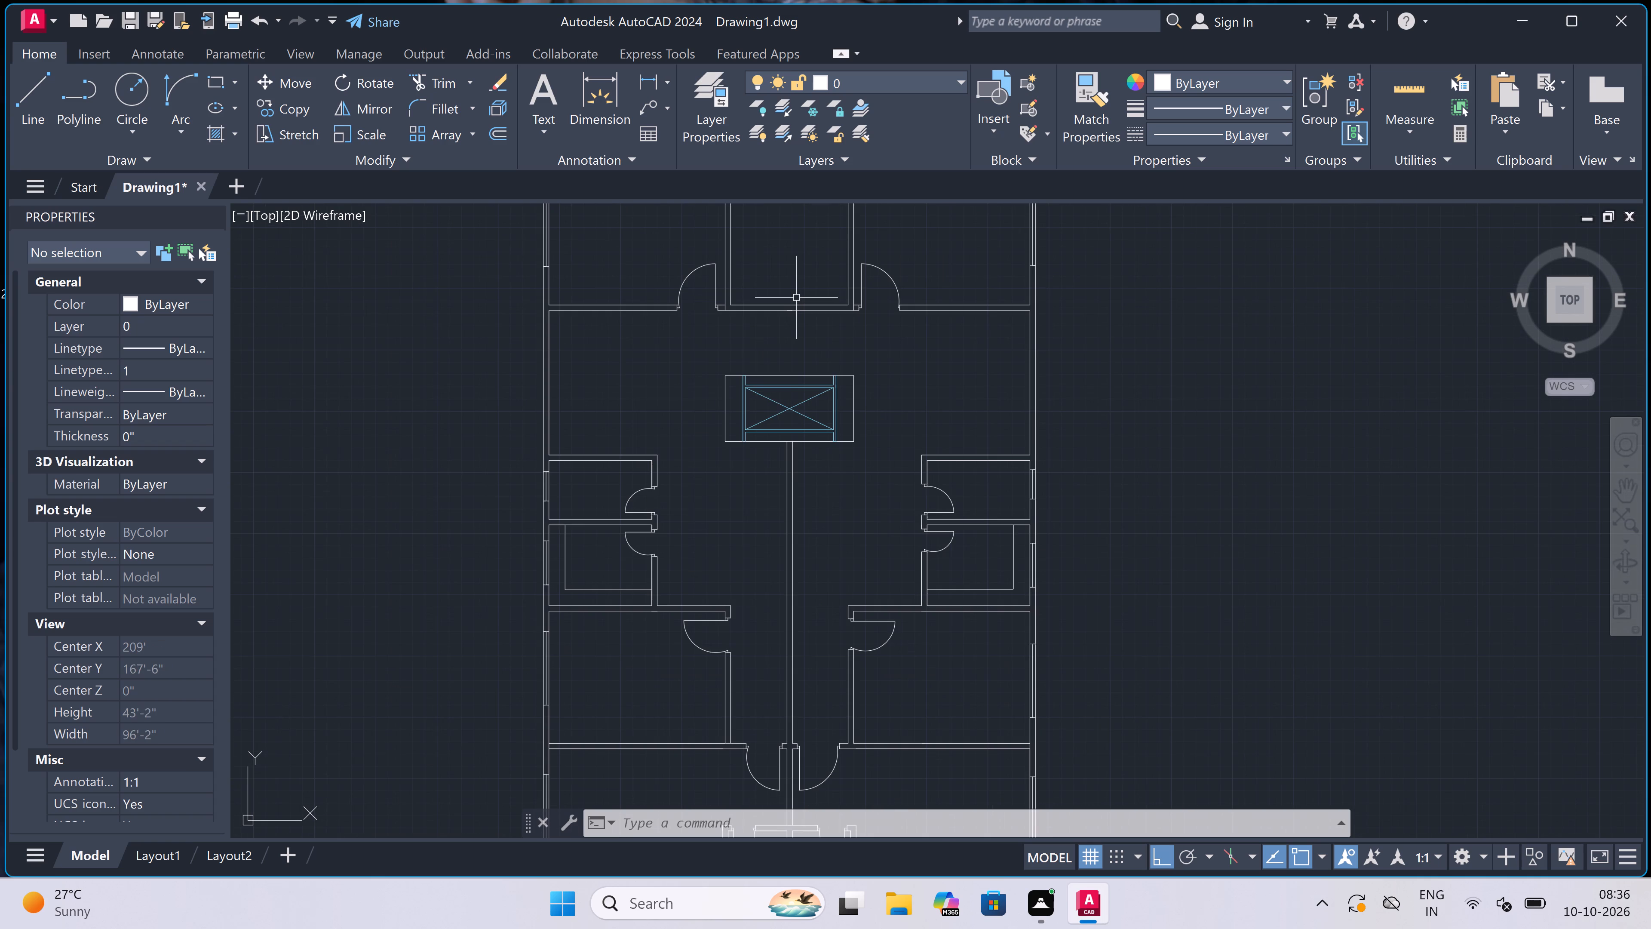
pyautogui.scroll(1, 803, 332)
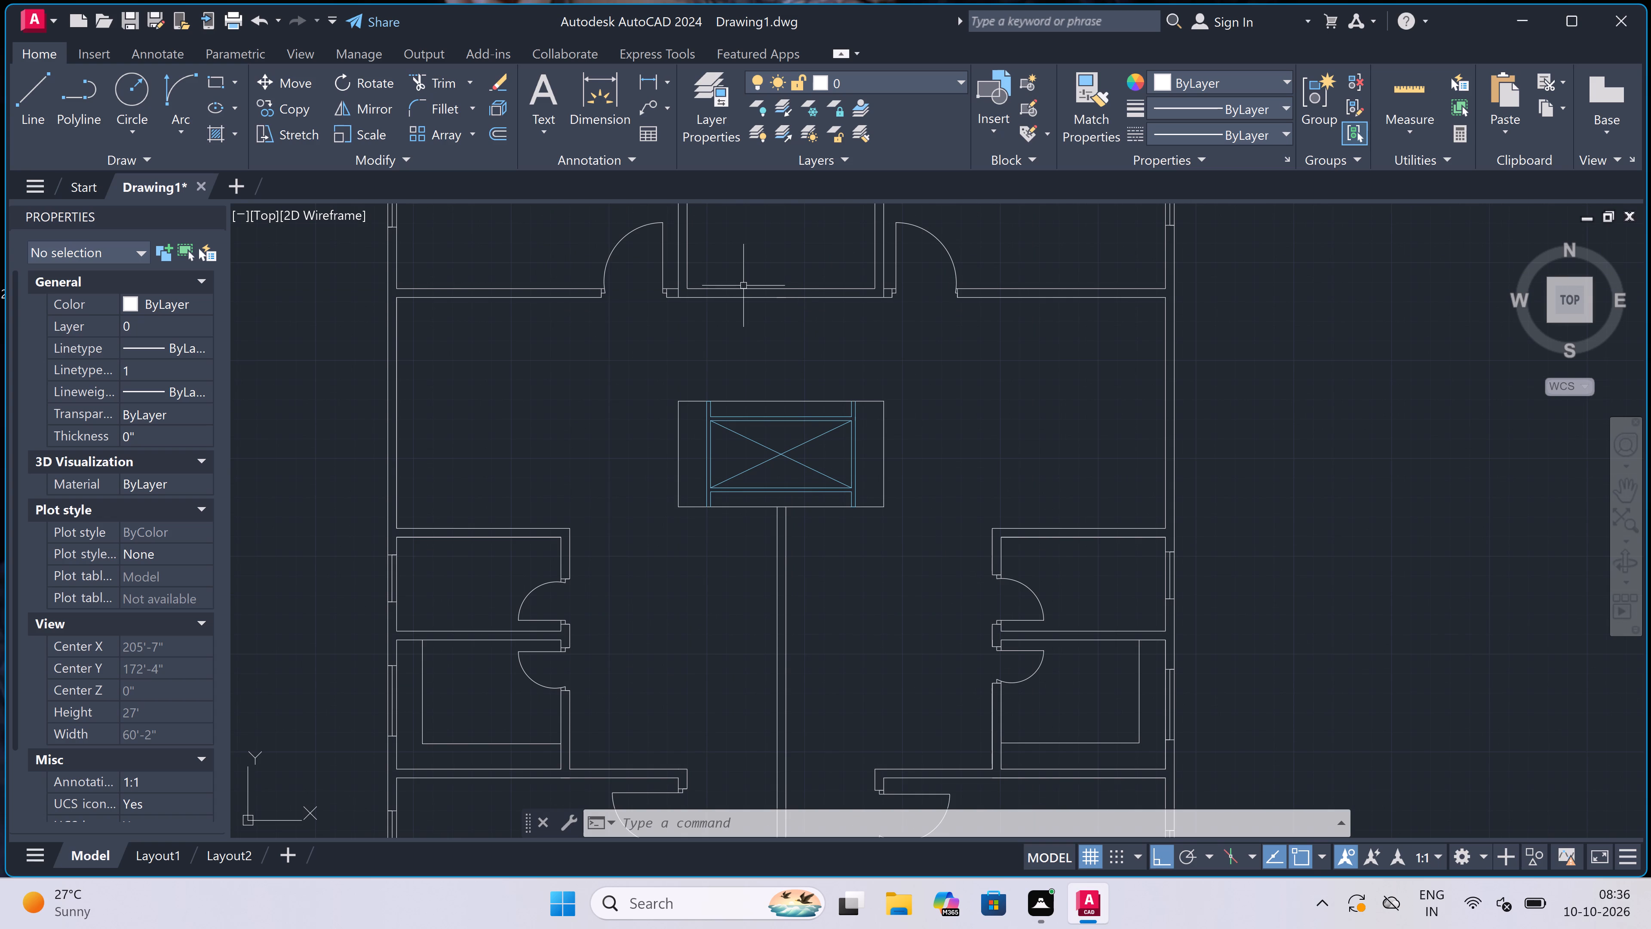
pyautogui.scroll(1, 744, 285)
pyautogui.write('ex')
pyautogui.press('space')
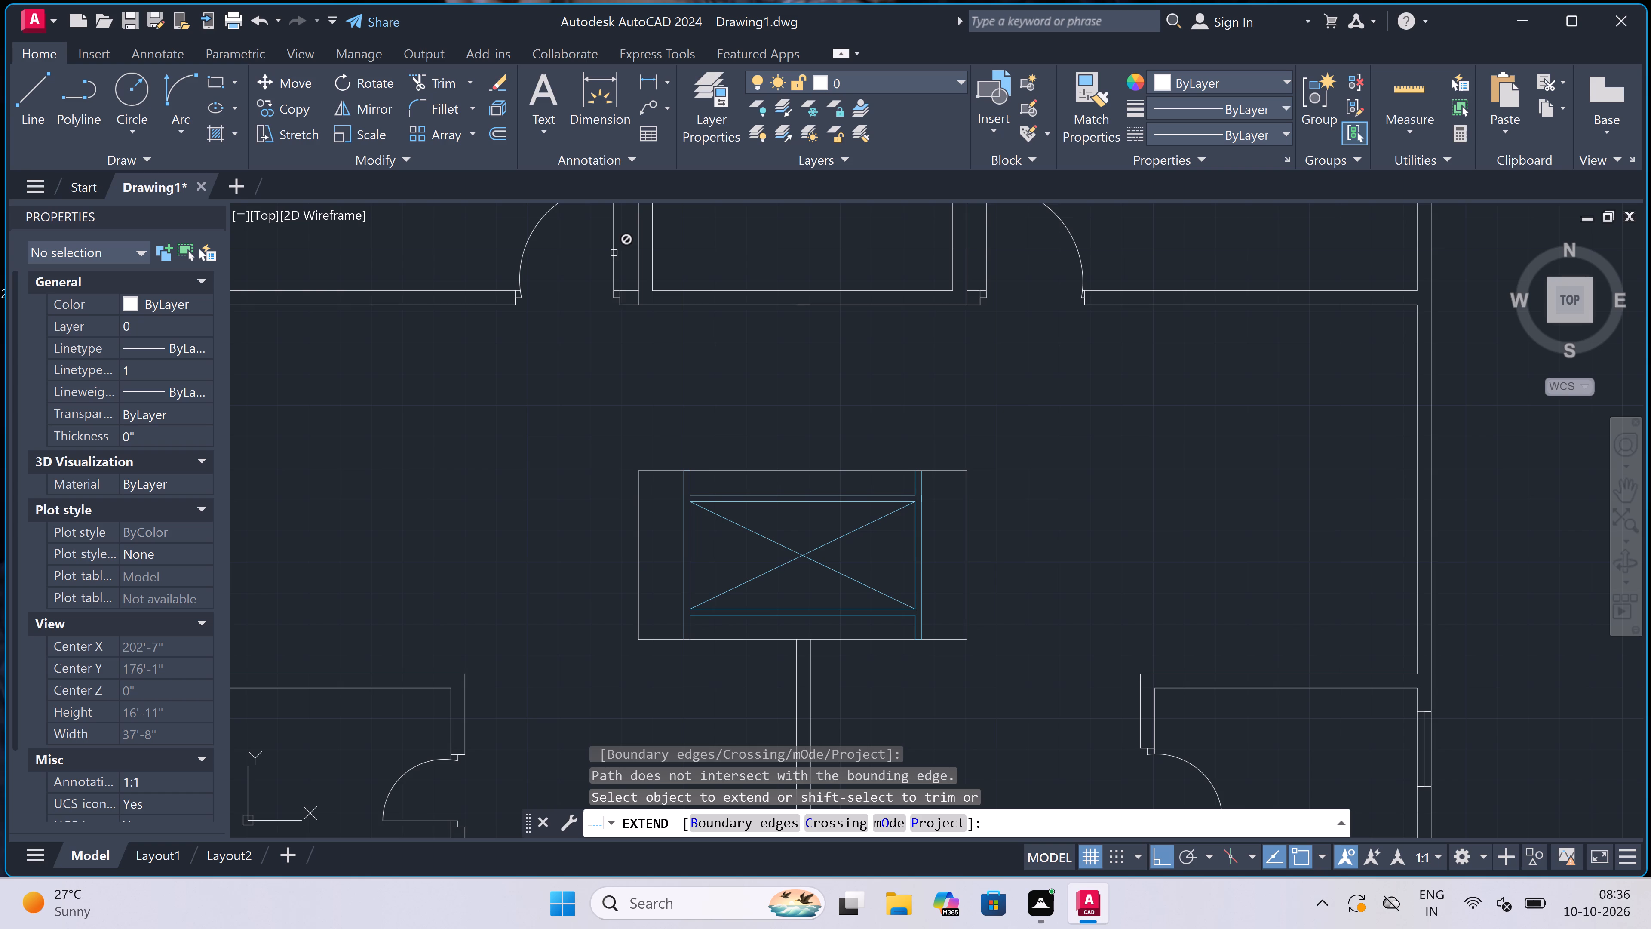
pyautogui.click(615, 251)
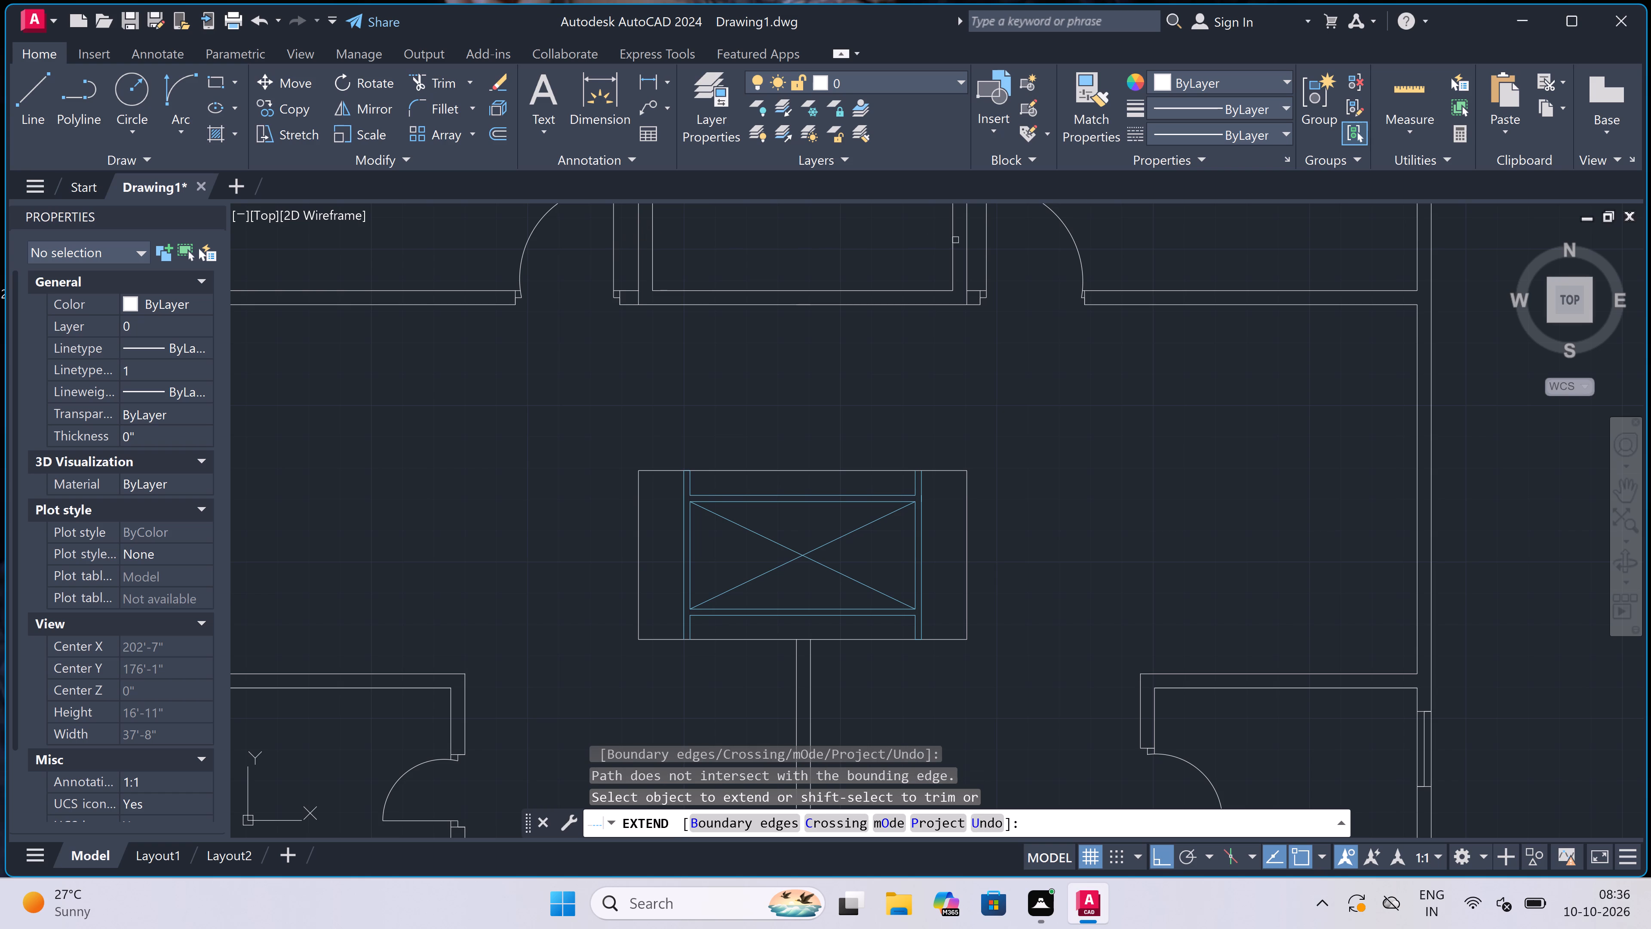
pyautogui.click(975, 238)
pyautogui.doubleClick(632, 233)
pyautogui.click(624, 242)
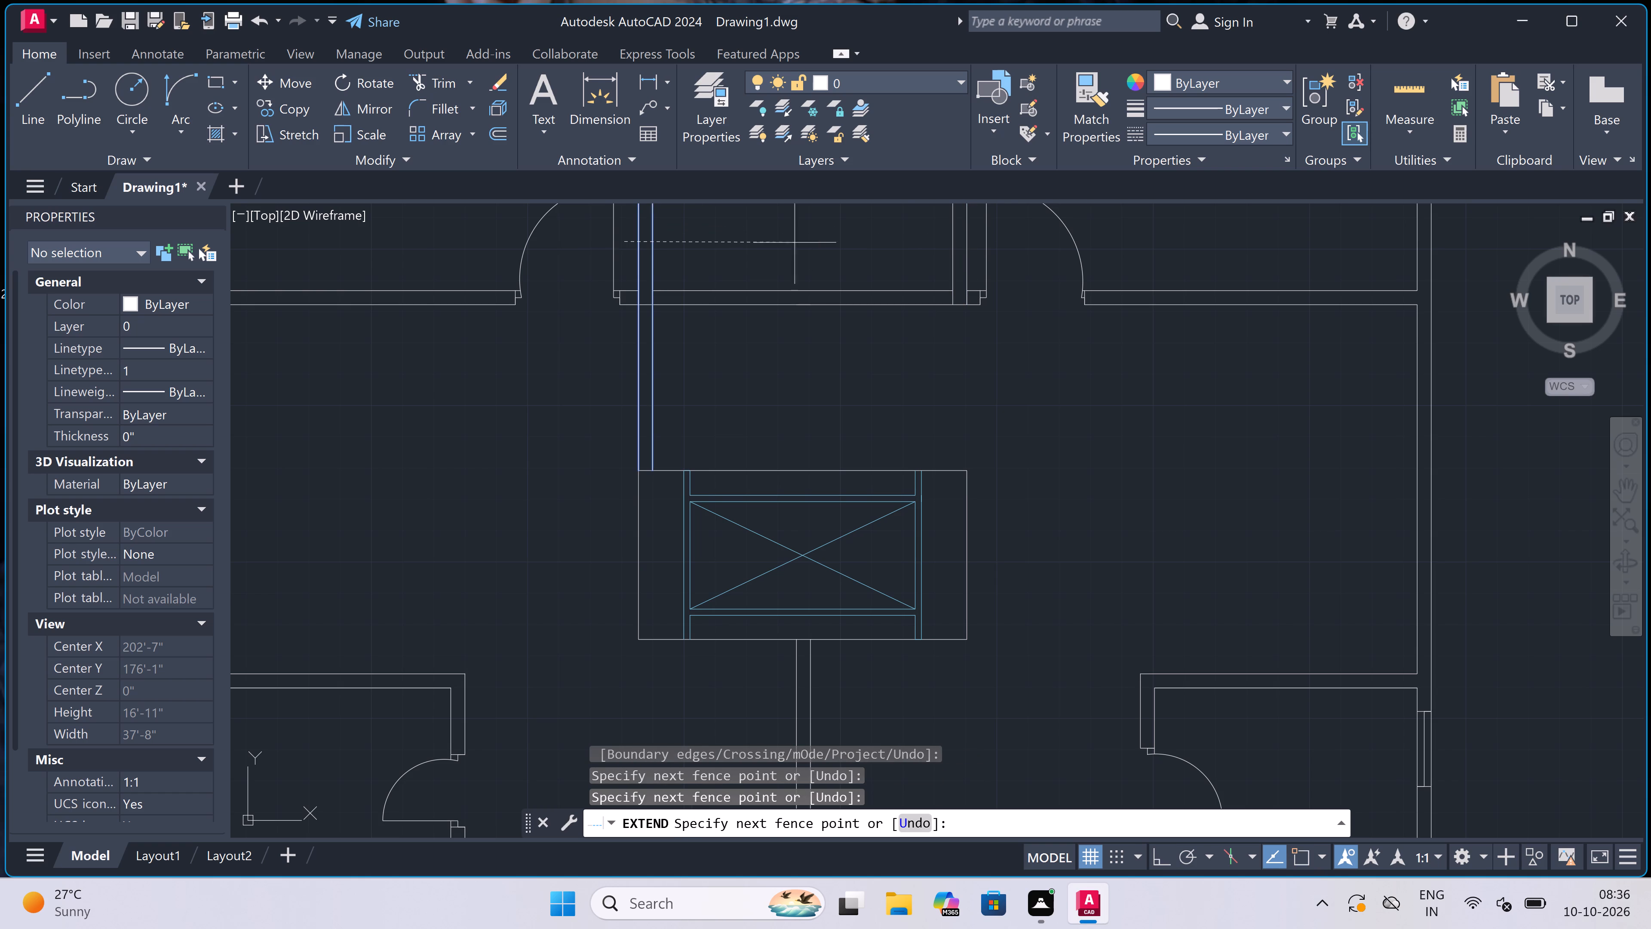
pyautogui.click(975, 244)
pyautogui.press('Escape')
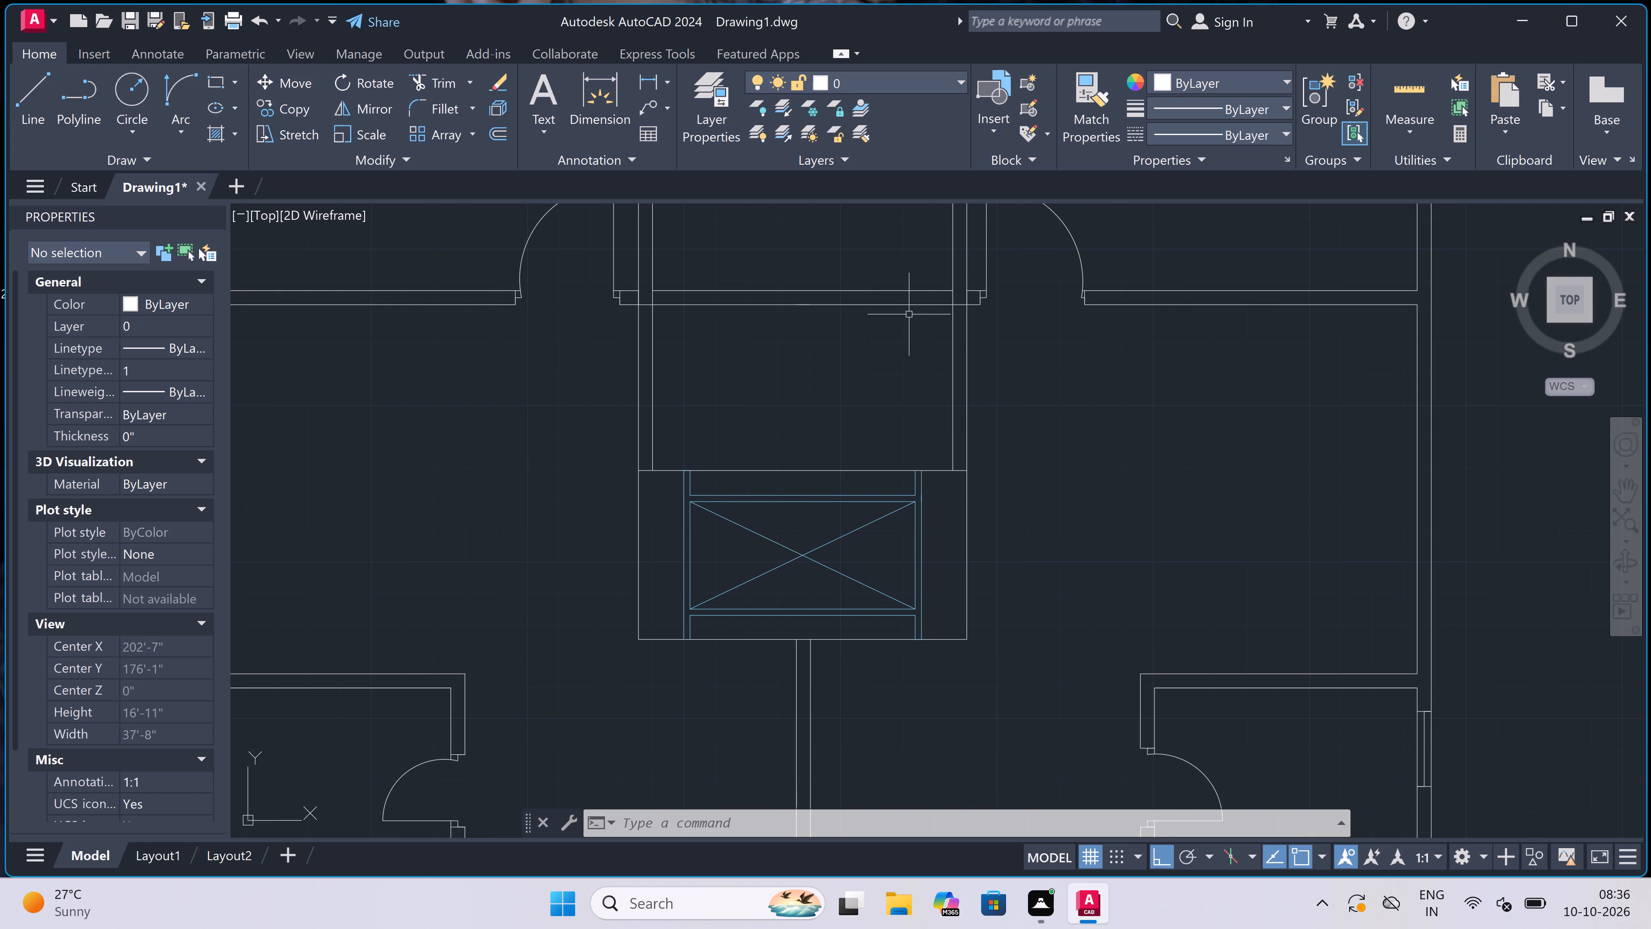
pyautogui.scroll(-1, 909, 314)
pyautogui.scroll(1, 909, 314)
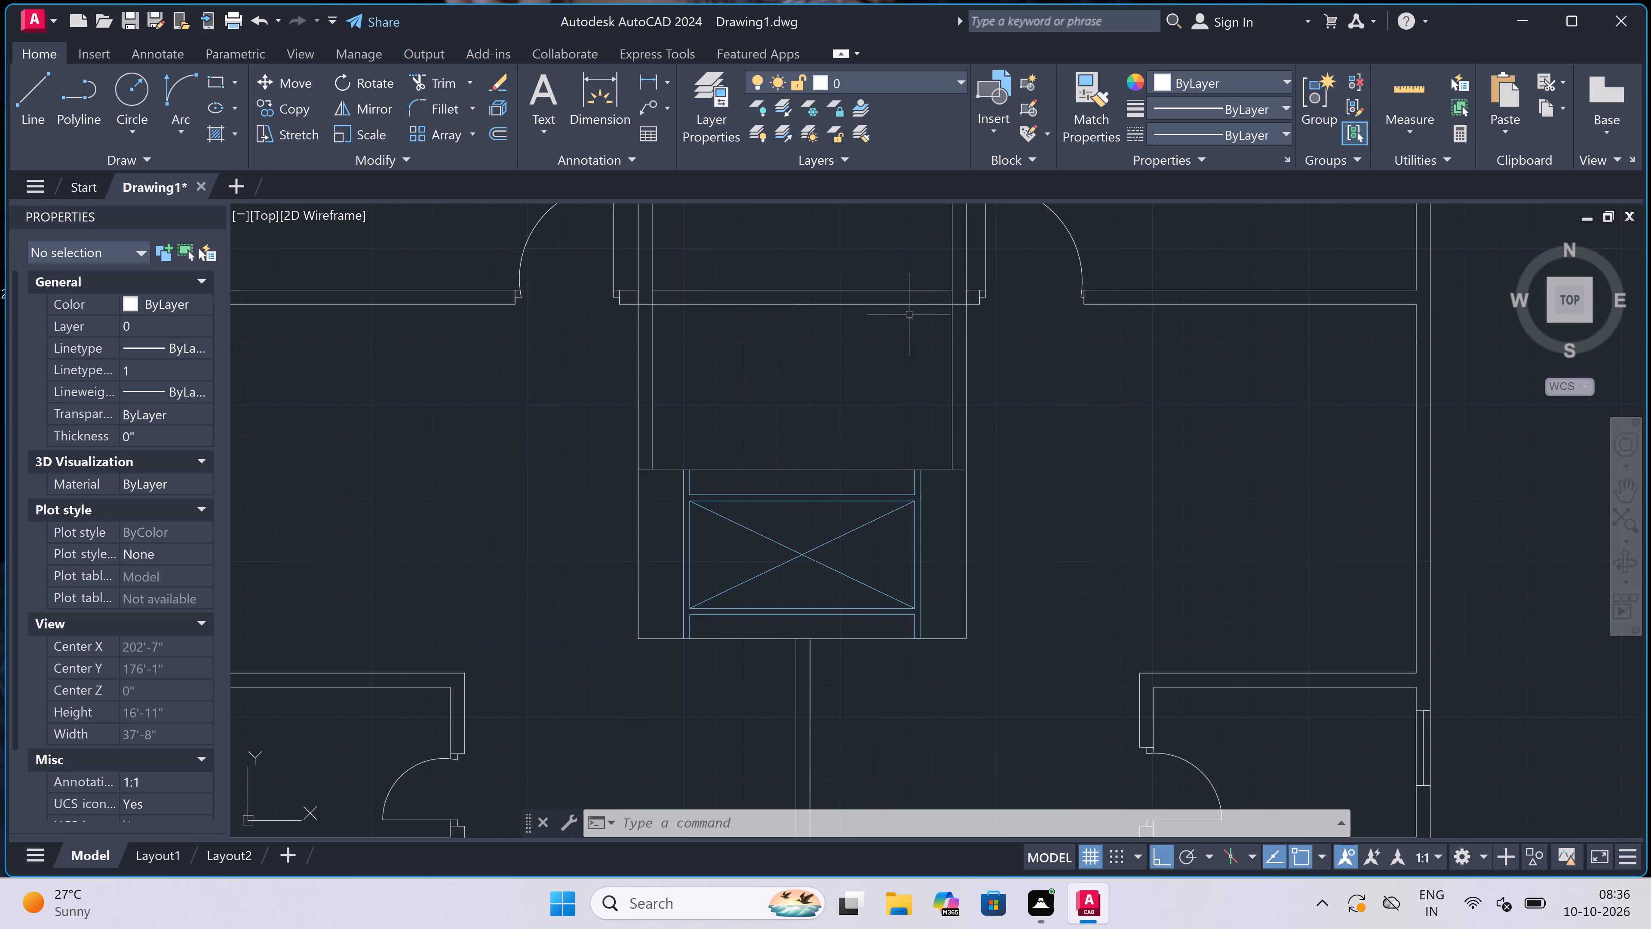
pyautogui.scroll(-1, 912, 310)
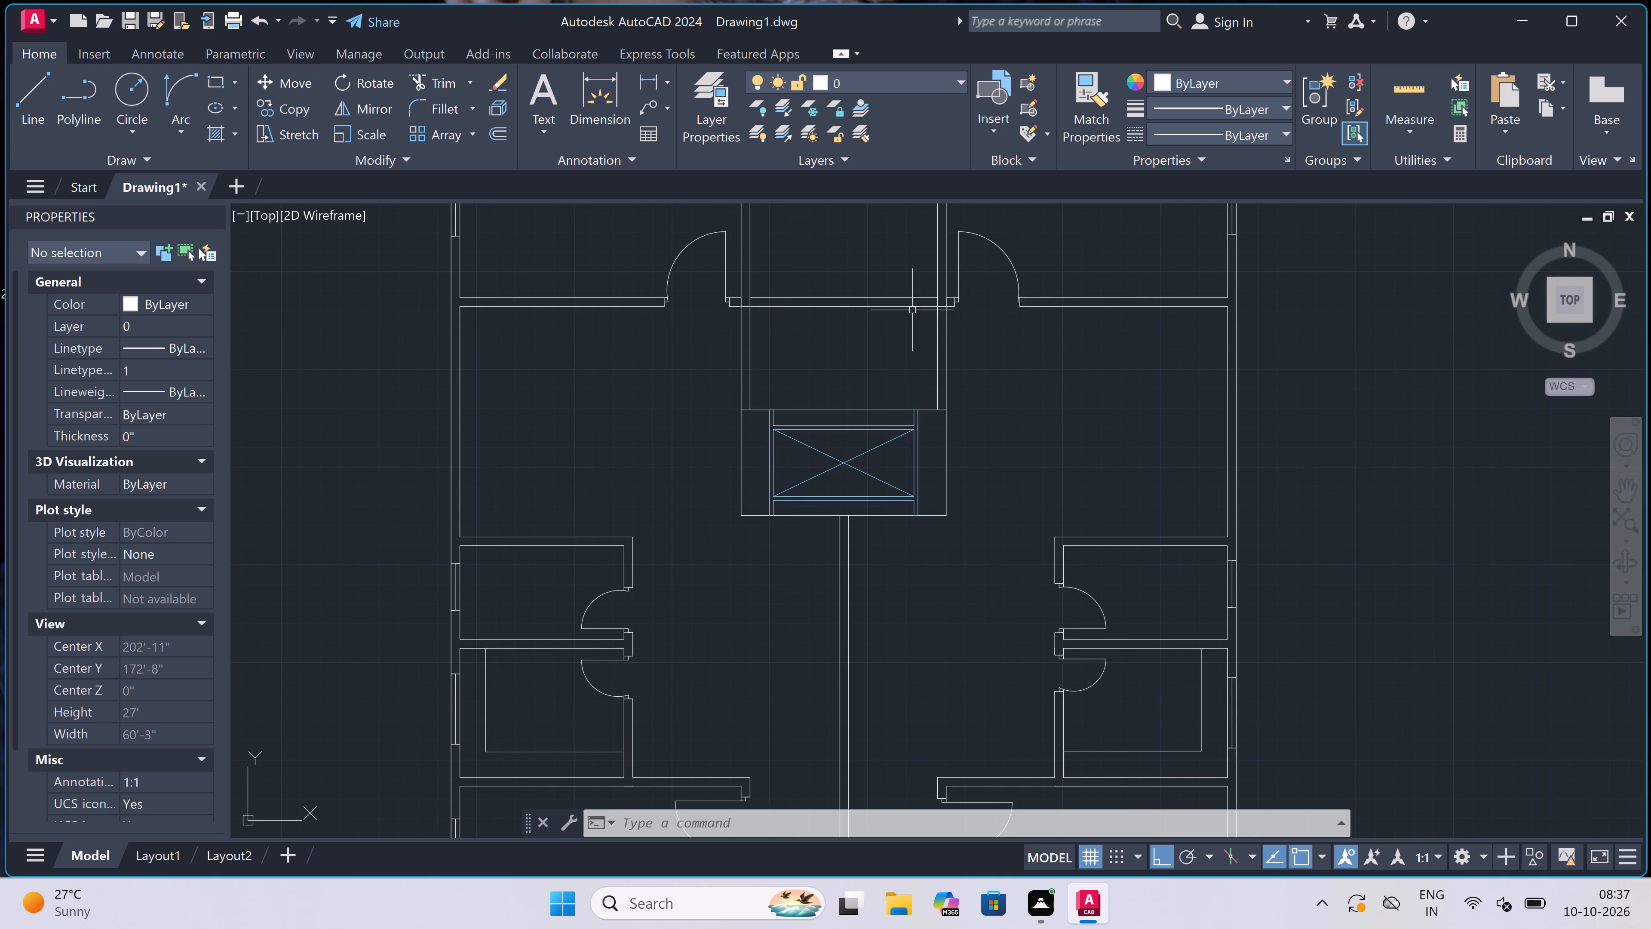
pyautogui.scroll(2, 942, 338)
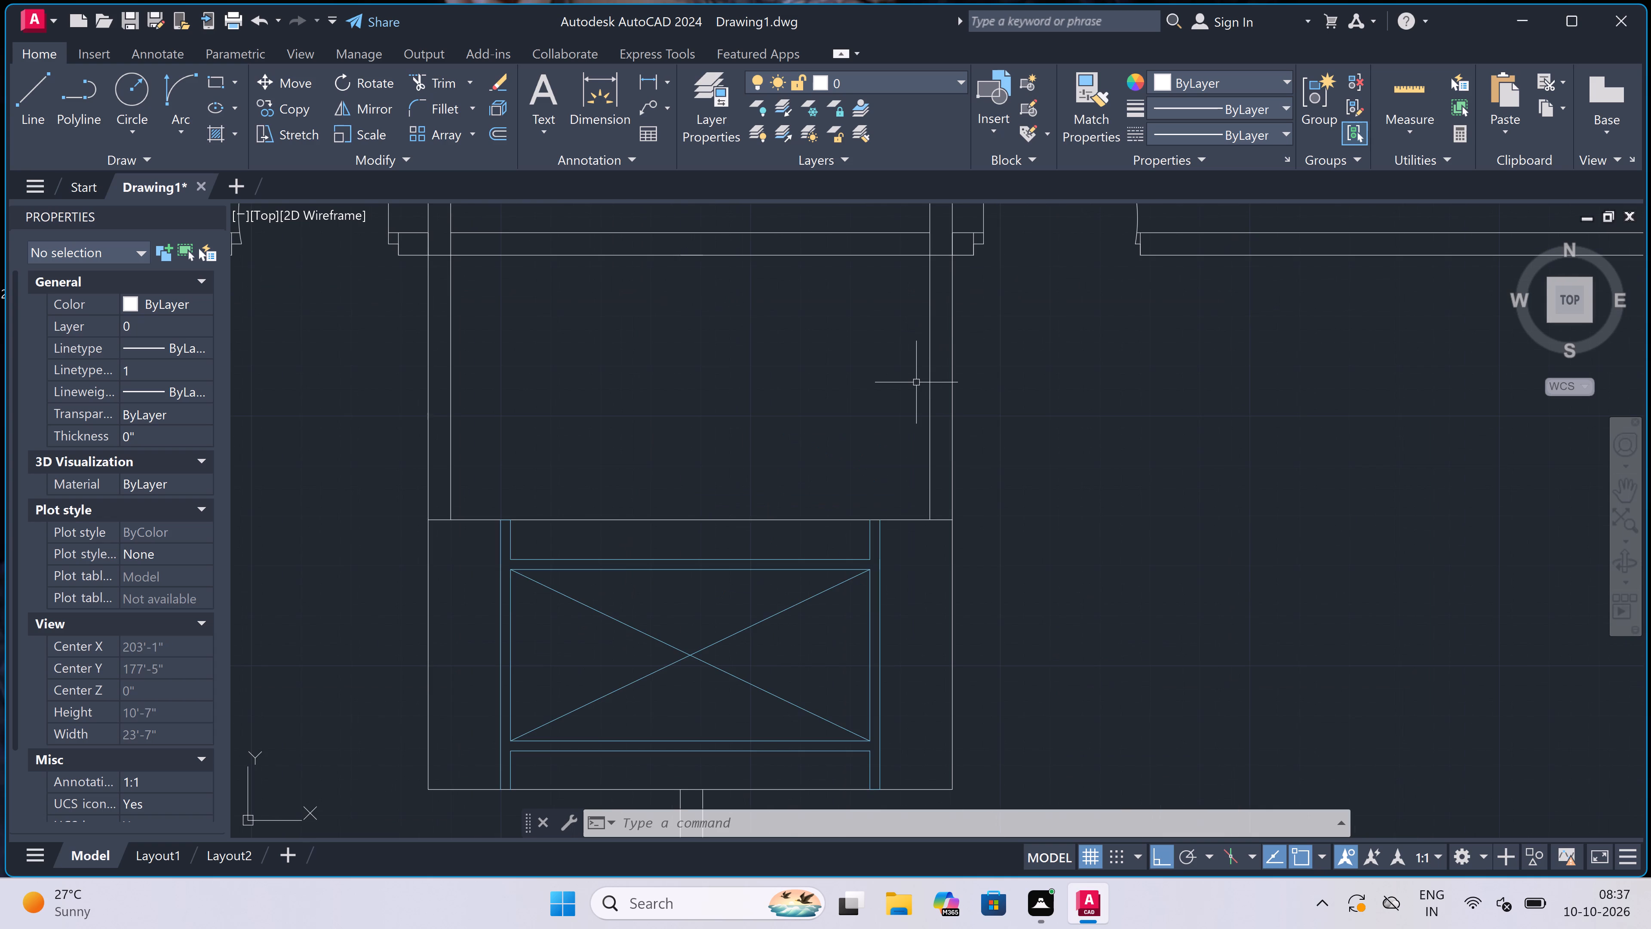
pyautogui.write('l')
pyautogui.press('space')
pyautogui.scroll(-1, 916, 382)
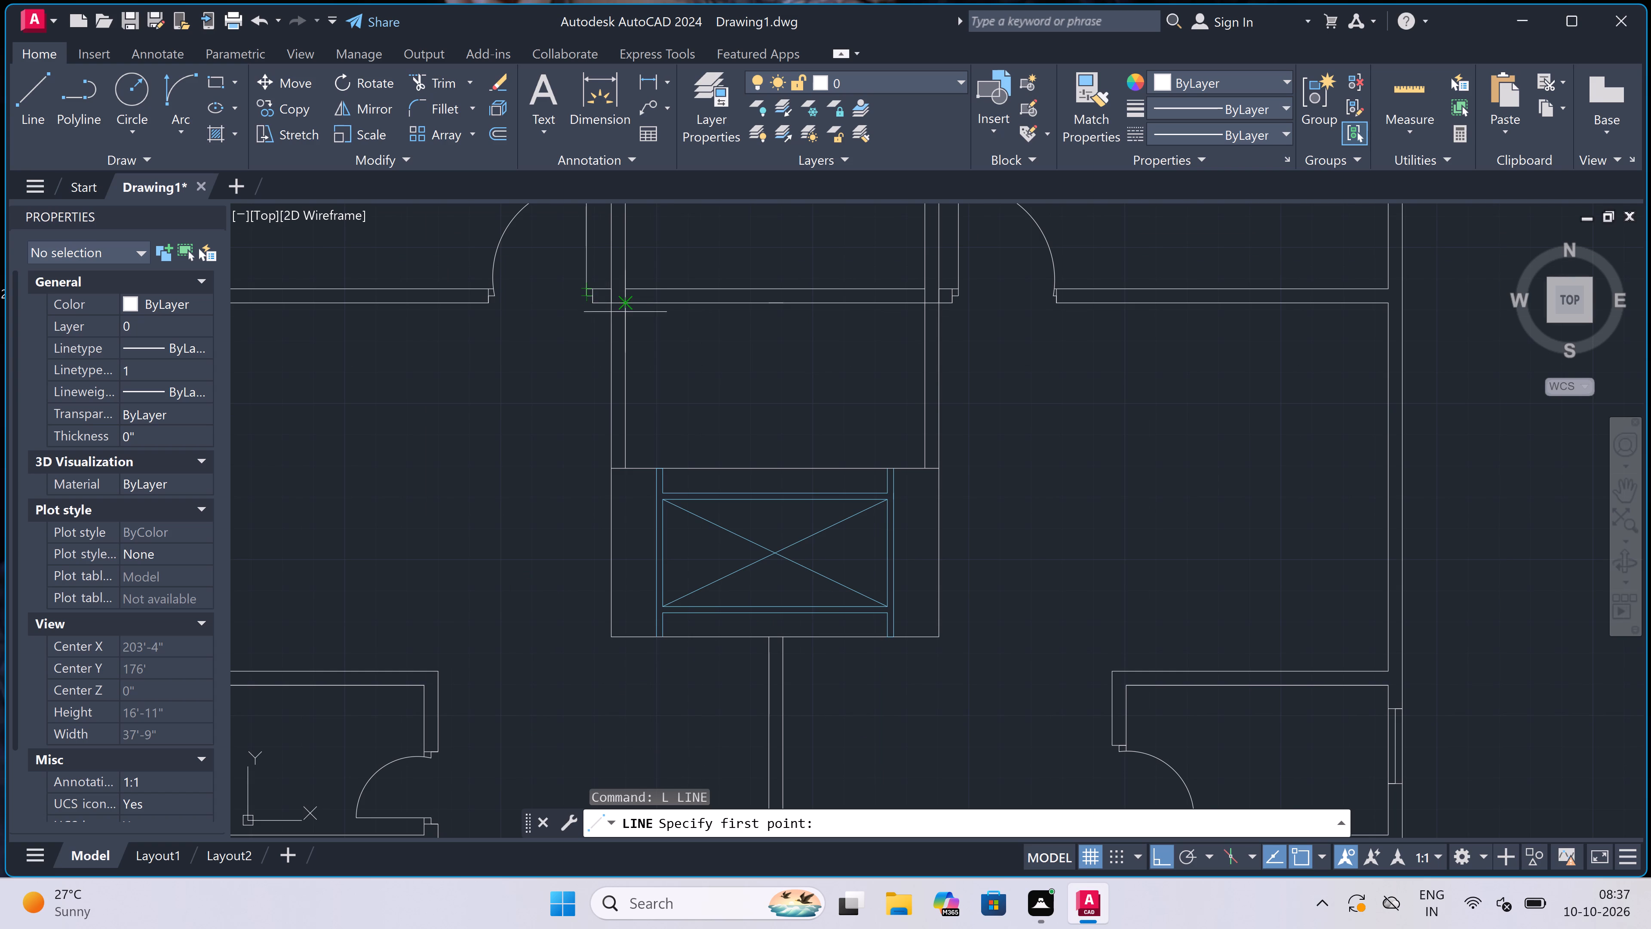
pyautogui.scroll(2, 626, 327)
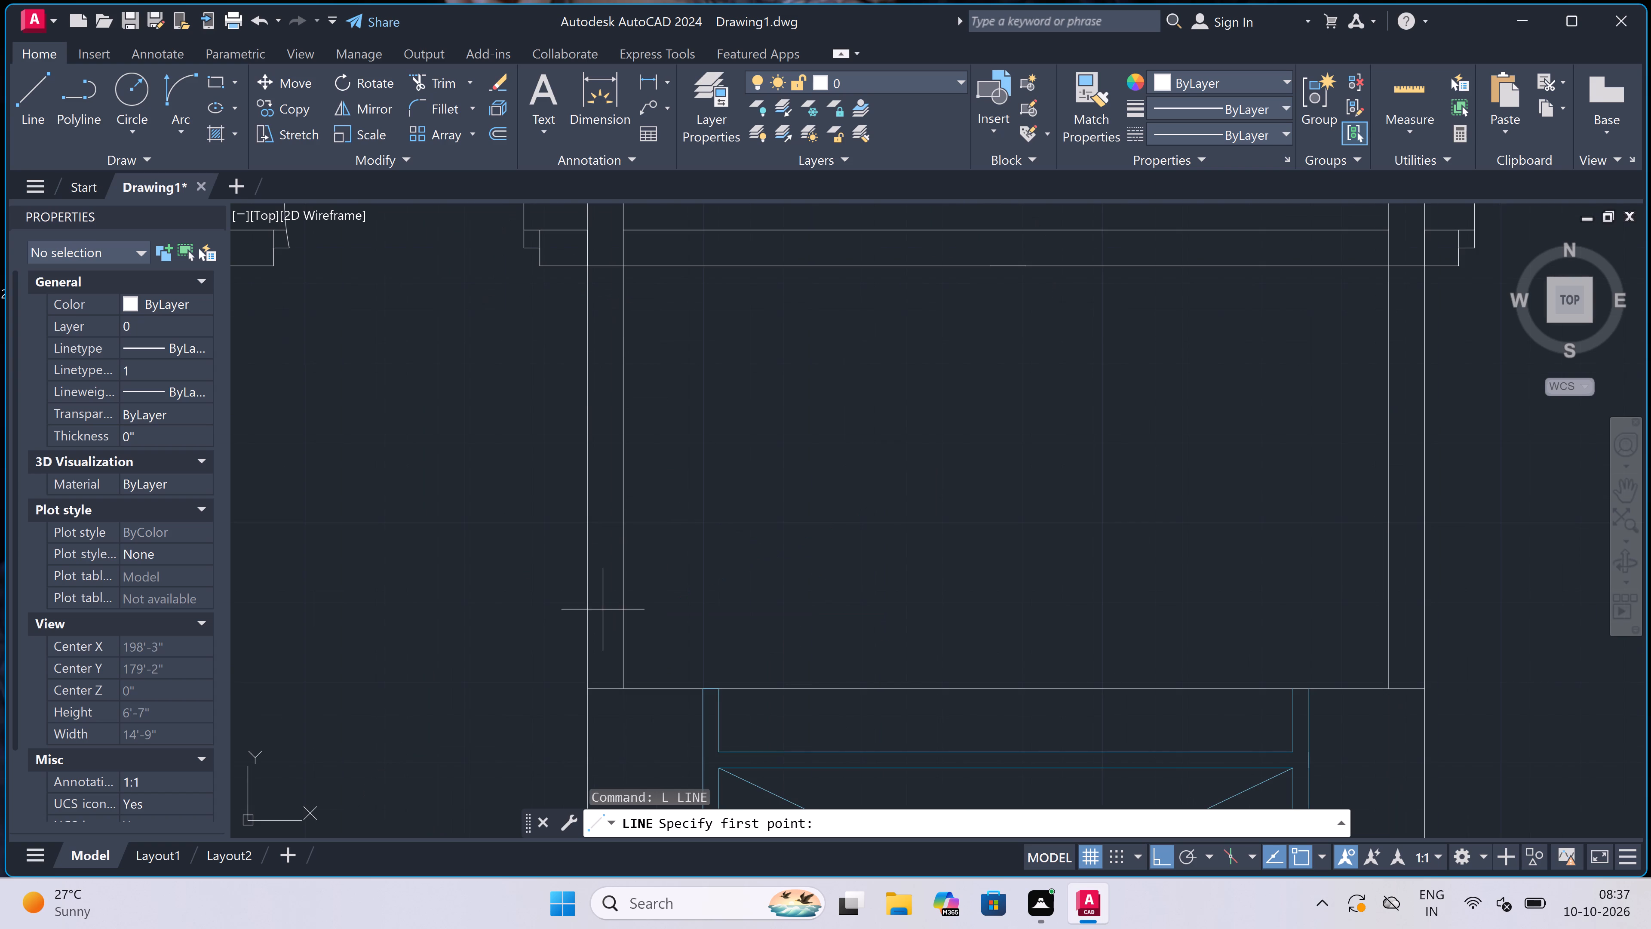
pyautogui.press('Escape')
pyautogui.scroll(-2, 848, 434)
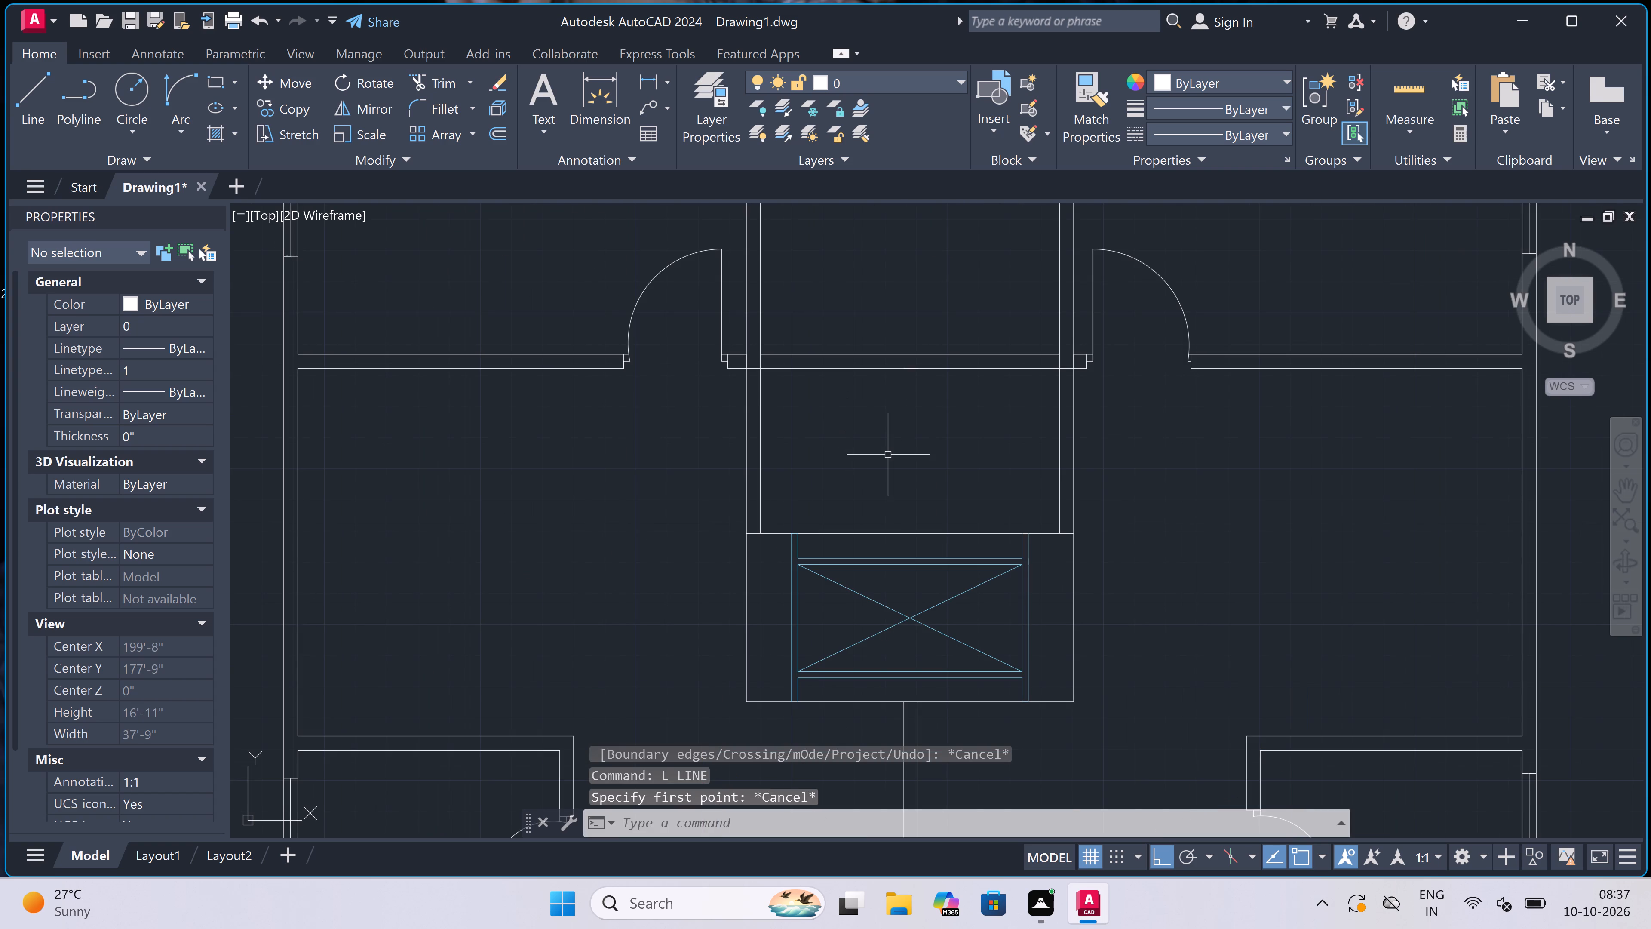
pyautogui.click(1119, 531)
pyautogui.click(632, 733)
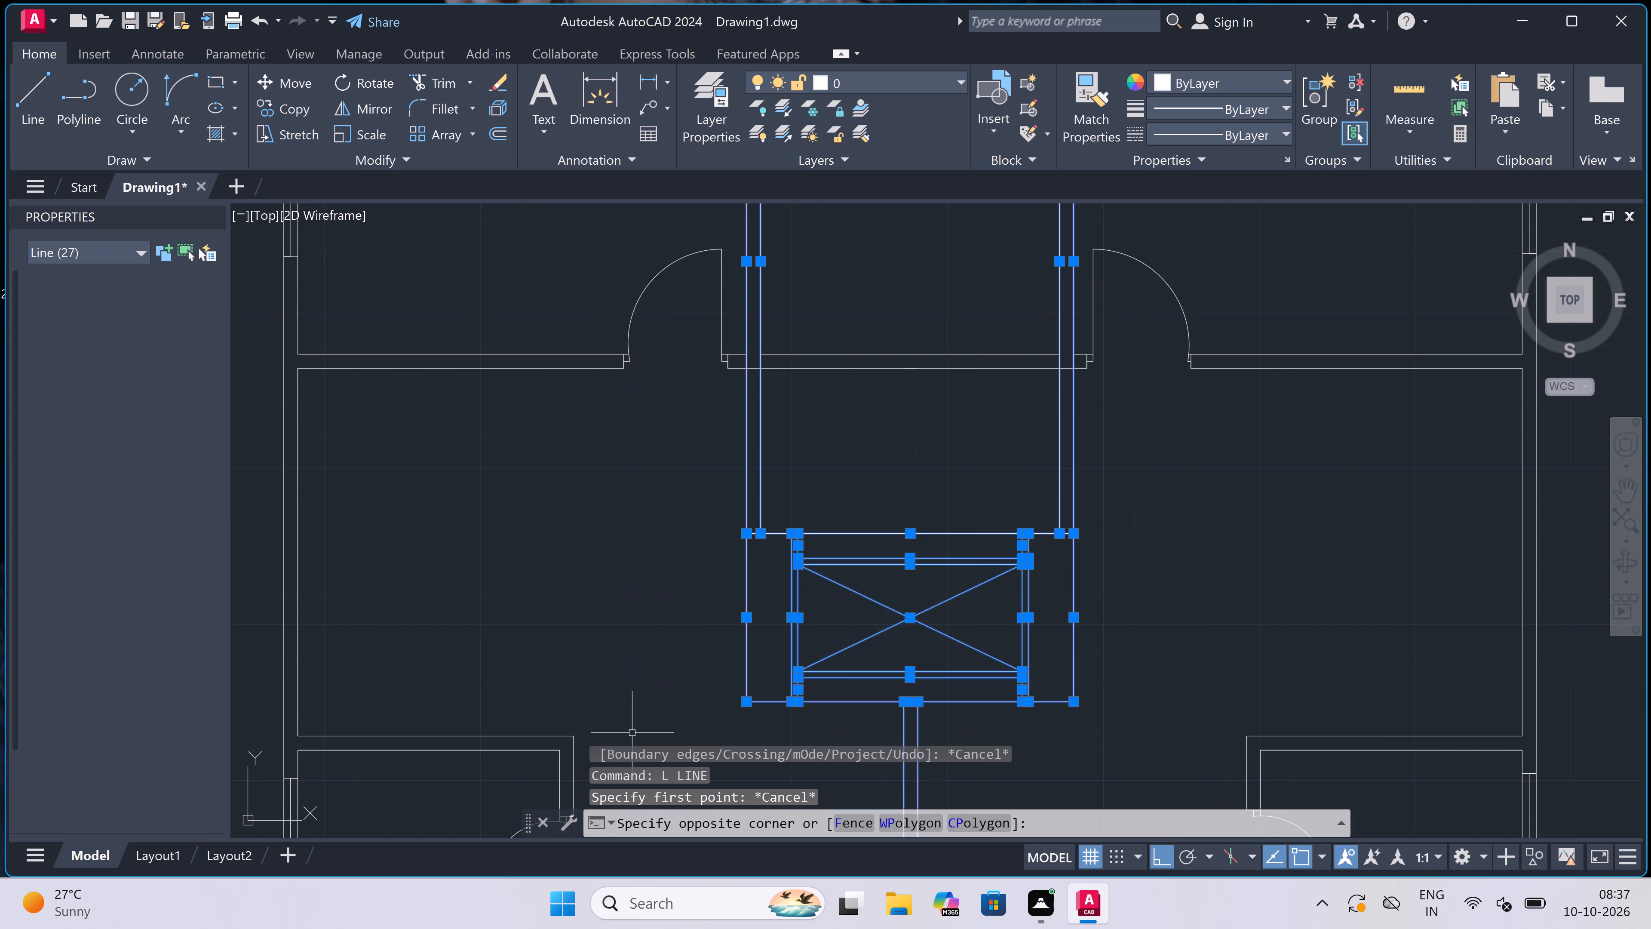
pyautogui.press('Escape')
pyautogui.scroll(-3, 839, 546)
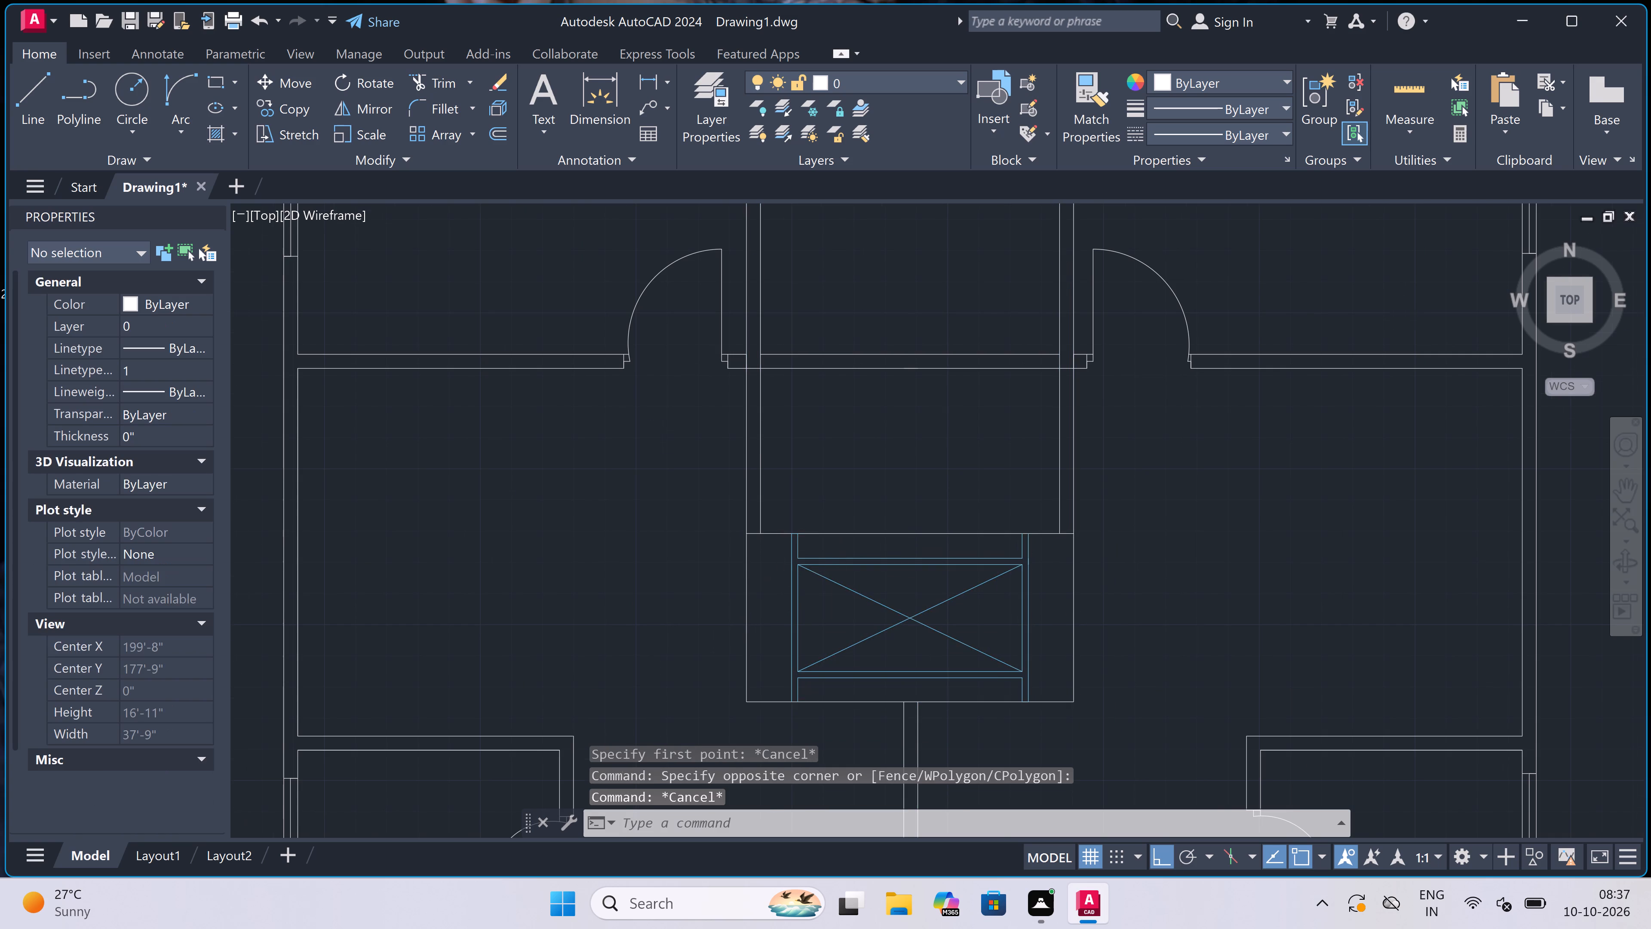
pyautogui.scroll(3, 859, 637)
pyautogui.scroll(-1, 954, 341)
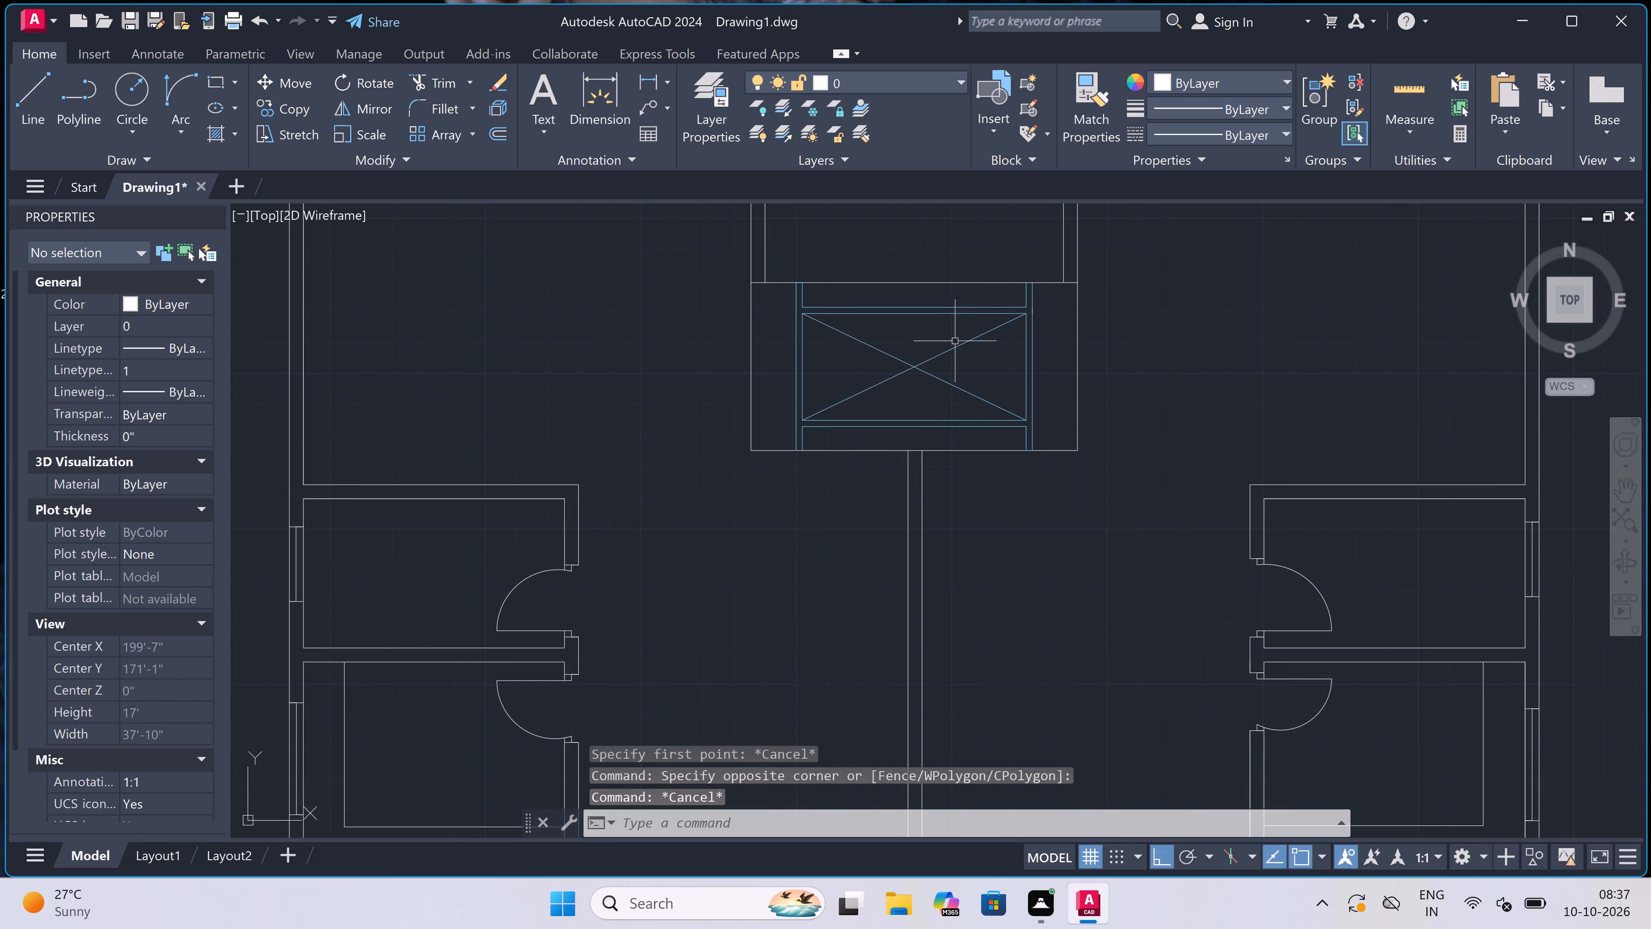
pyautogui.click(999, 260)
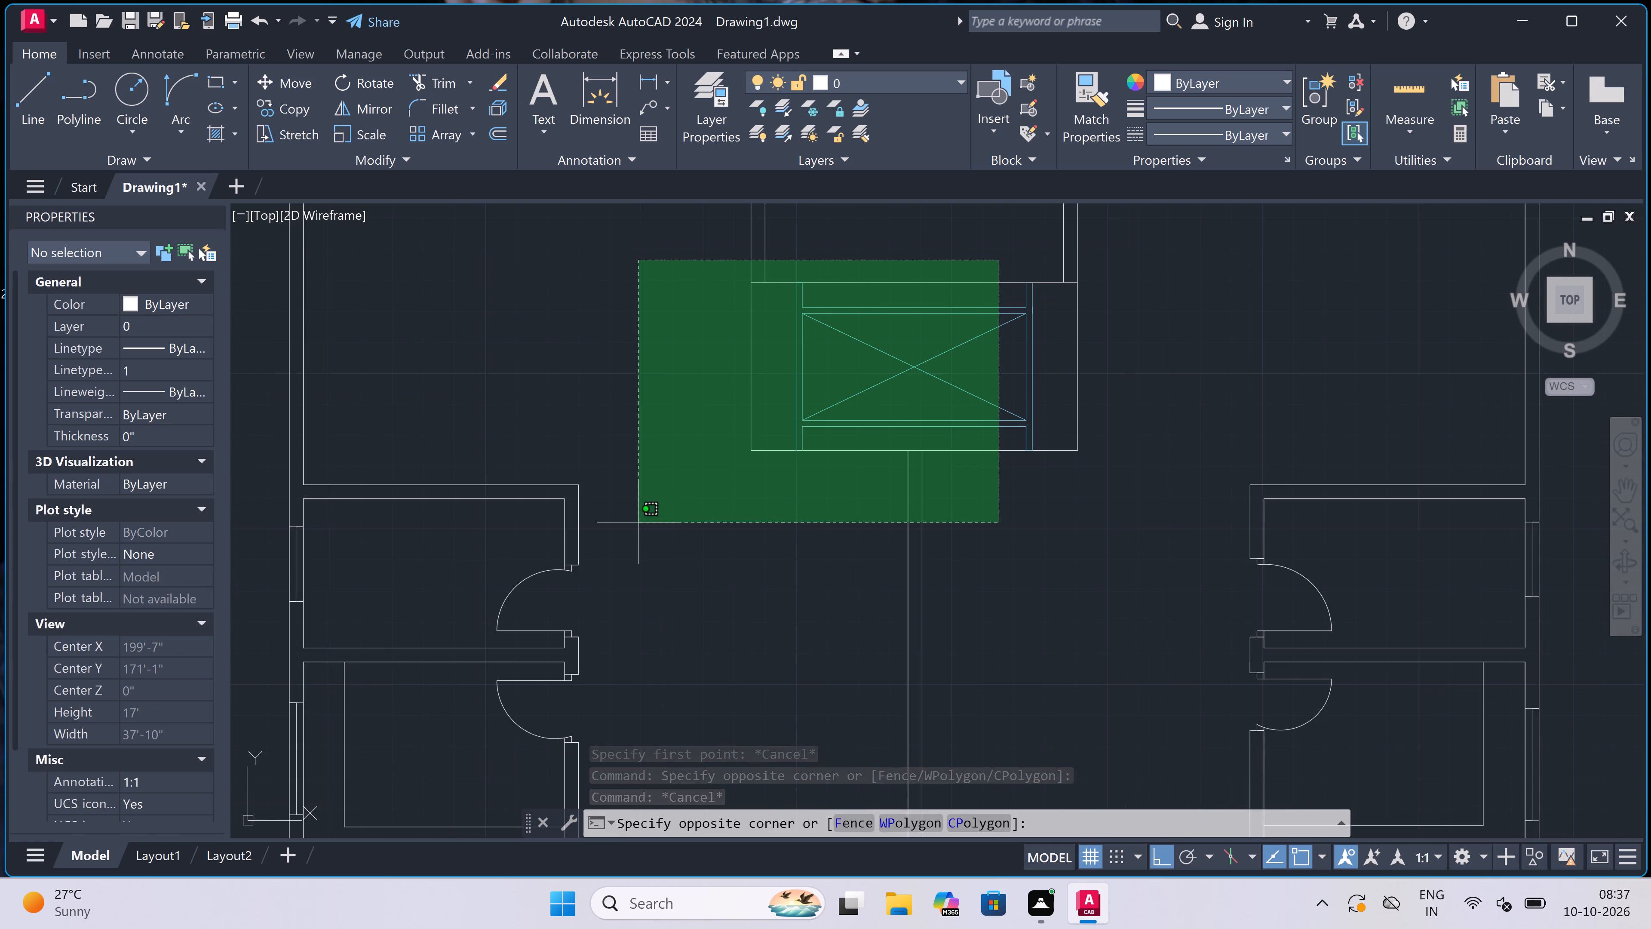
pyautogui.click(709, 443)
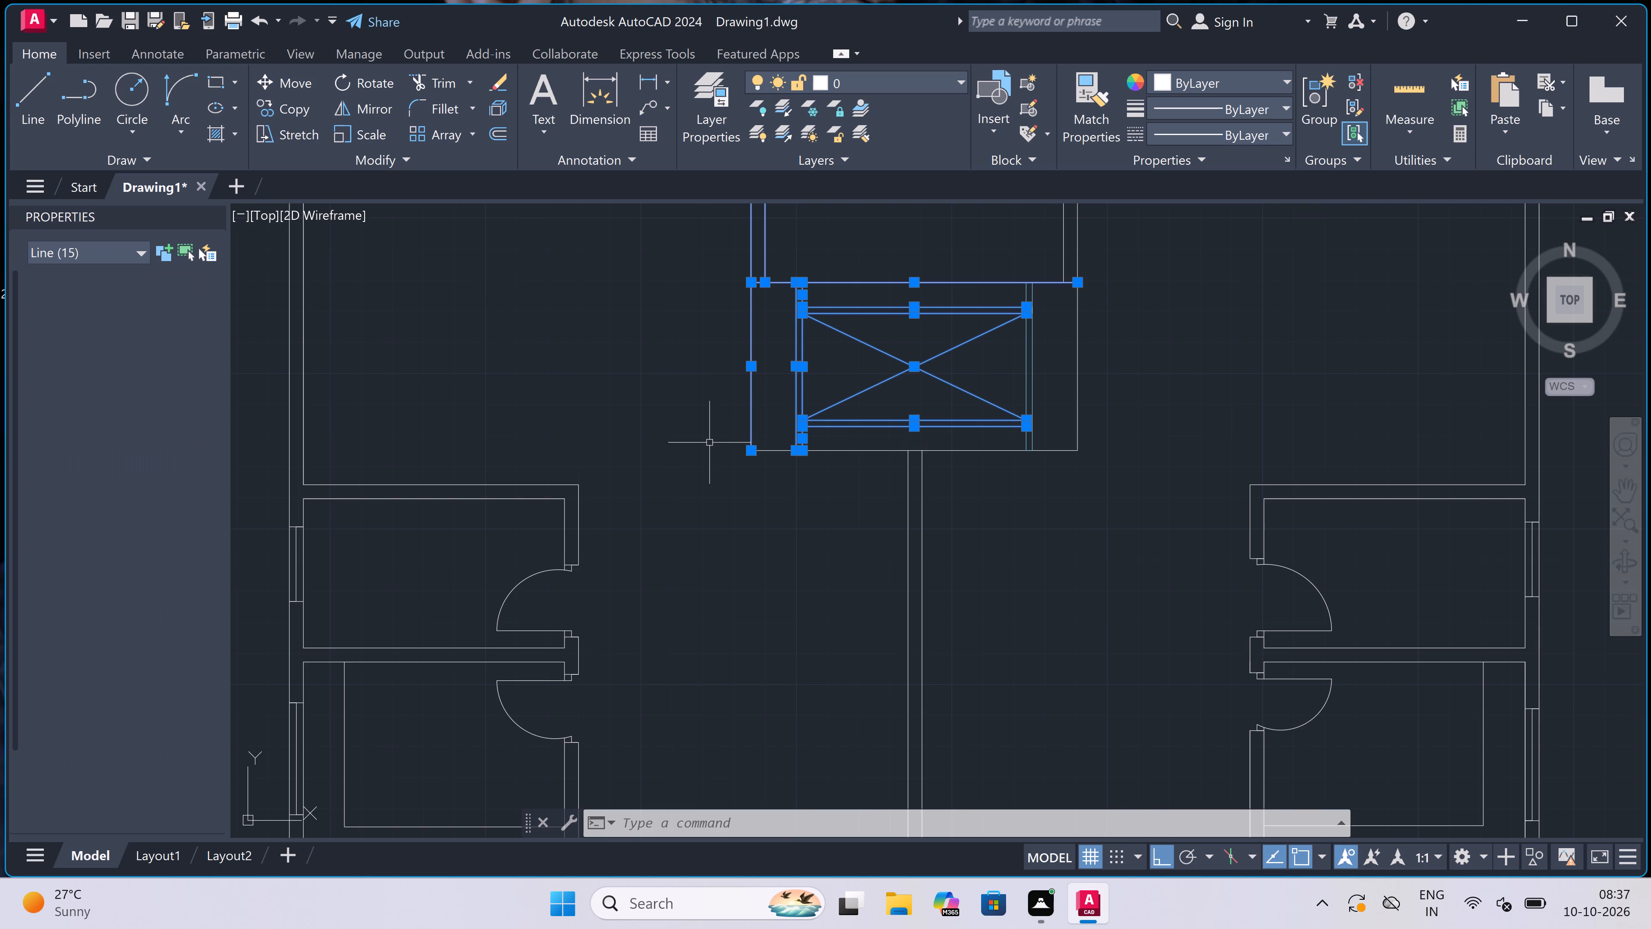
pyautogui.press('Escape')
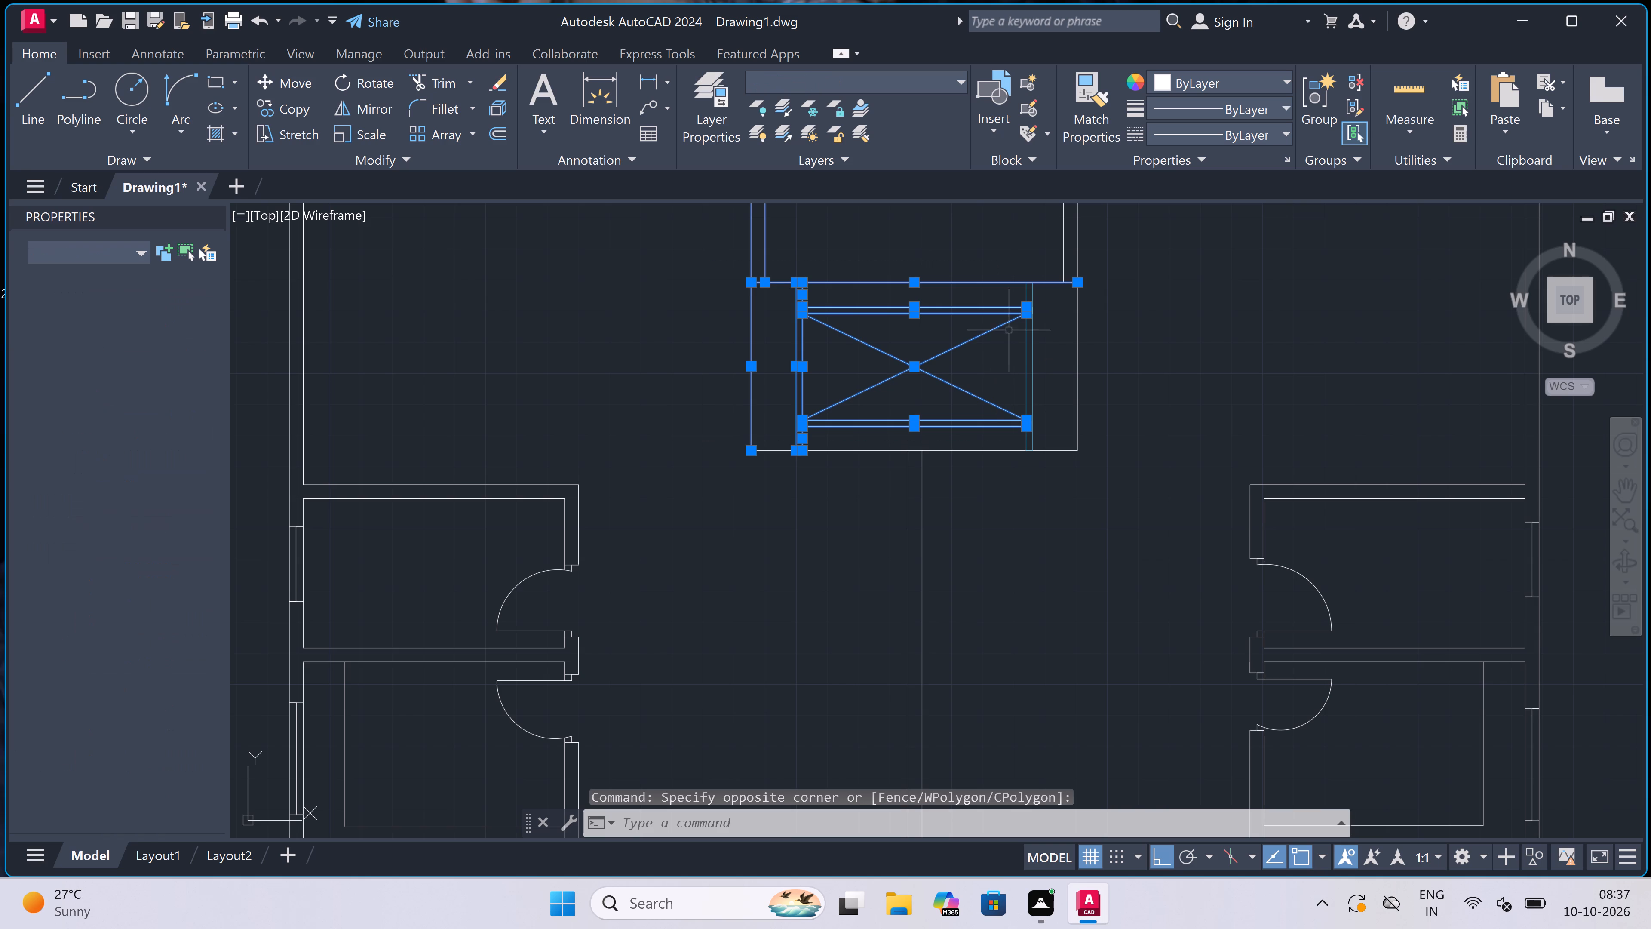
# Move the crossed light-blue panel together with its surrounding rectangle a short distance straight up along the central room's outer wall line.
pyautogui.click(992, 236)
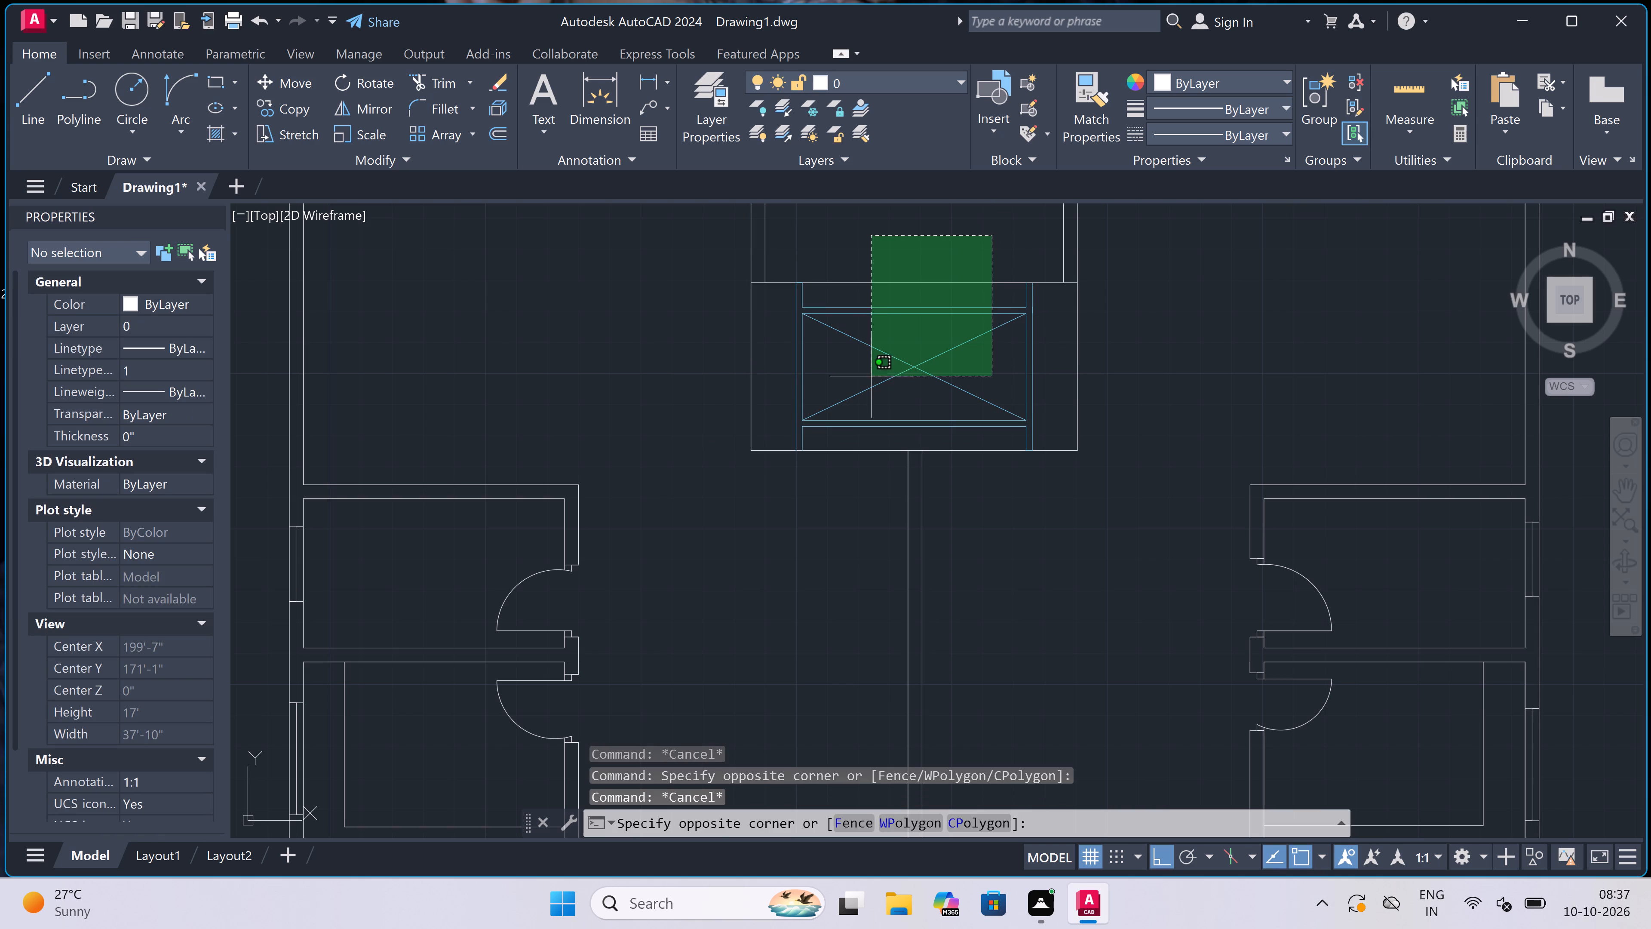
pyautogui.click(789, 439)
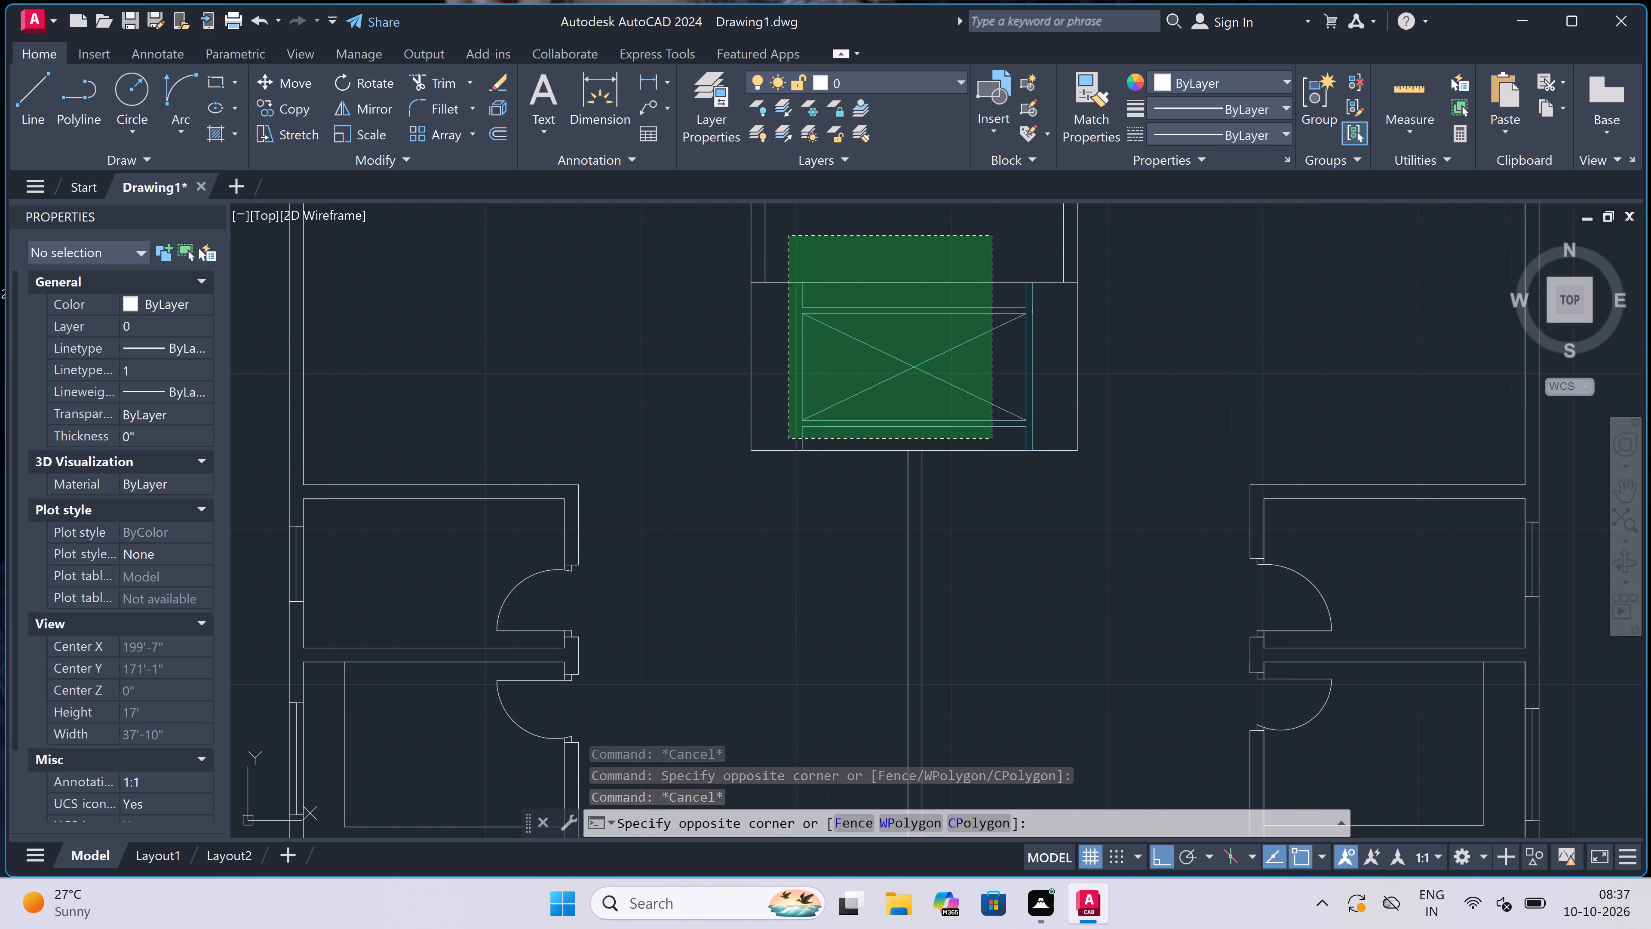
pyautogui.click(1111, 329)
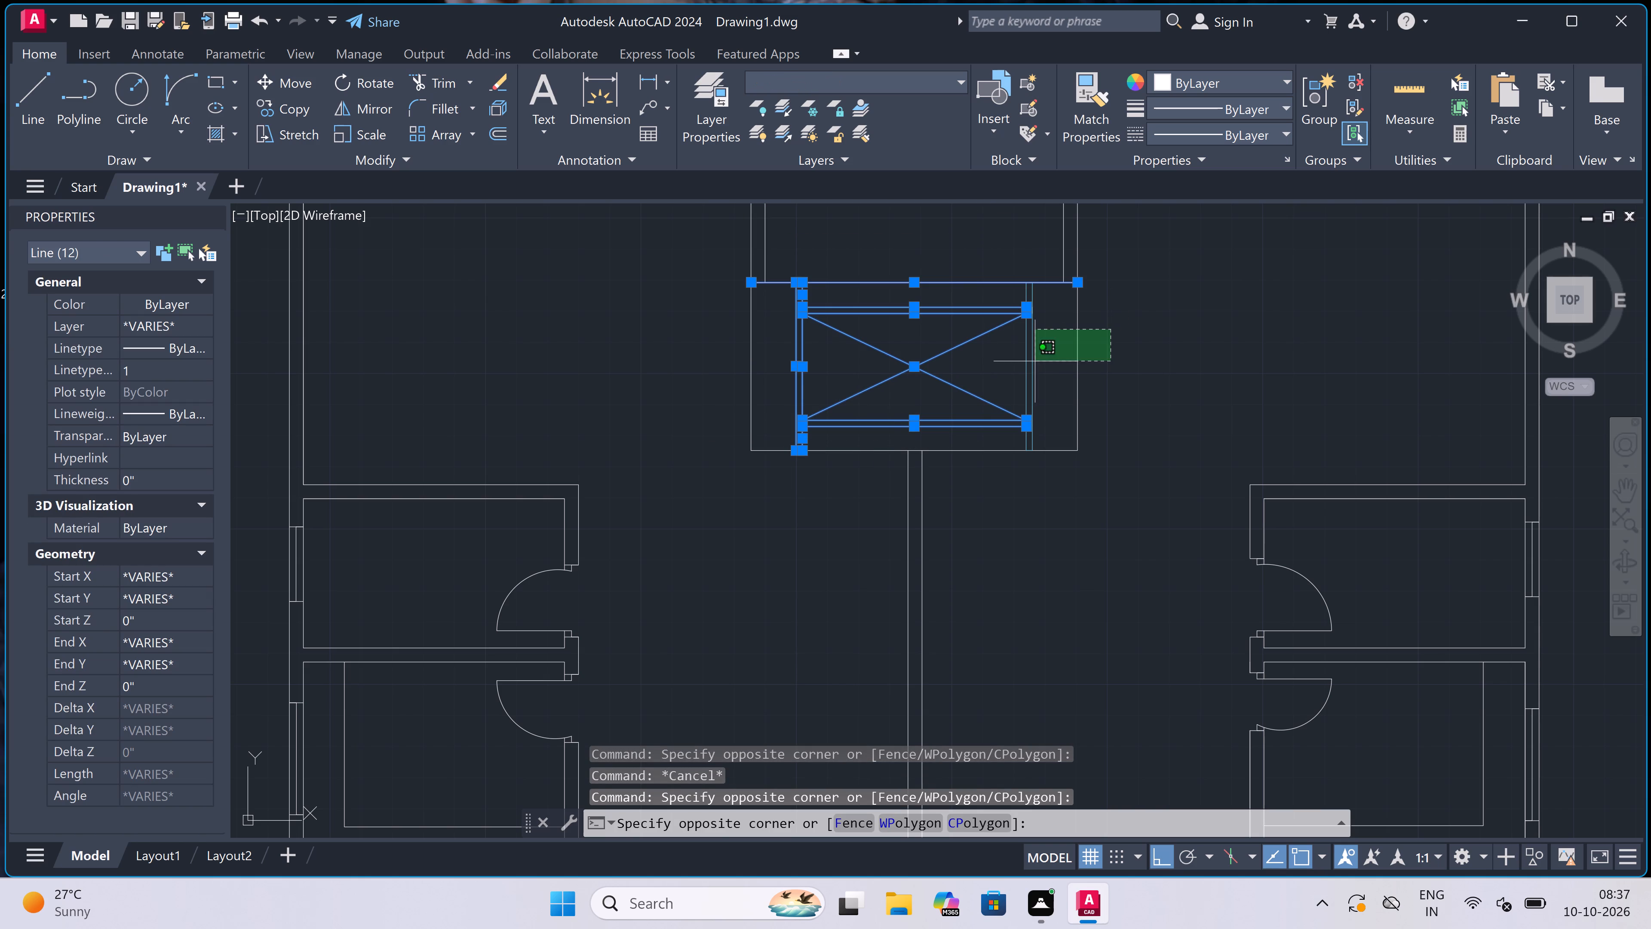
pyautogui.click(893, 415)
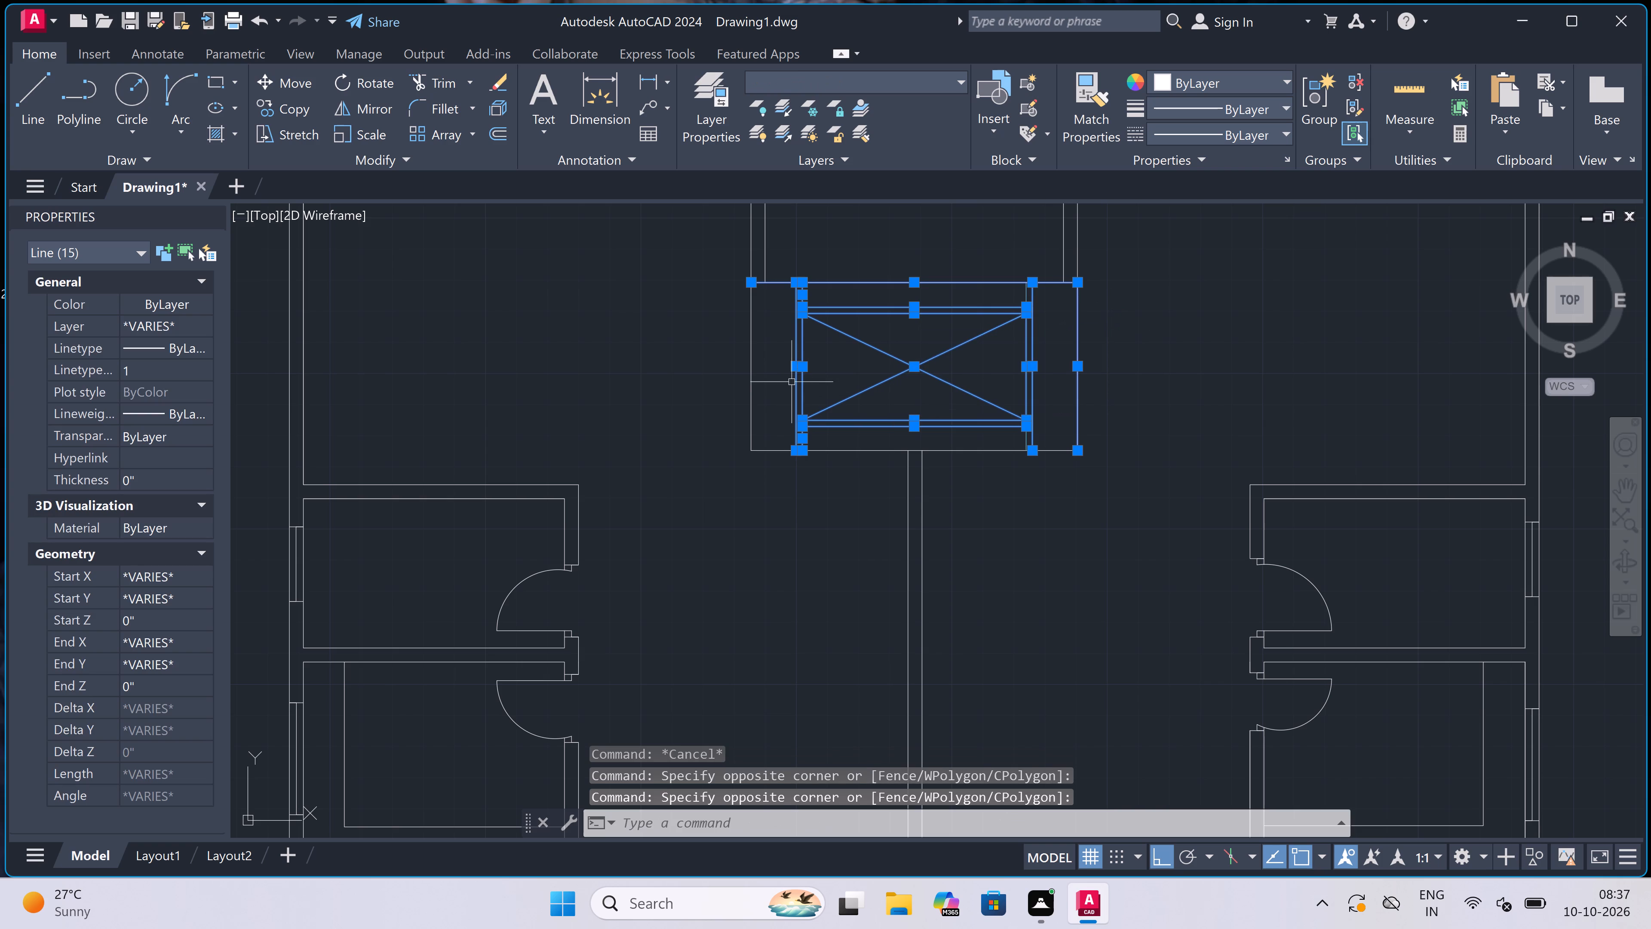
pyautogui.moveTo(791, 382); pyautogui.dragTo(786, 385)
pyautogui.click(715, 468)
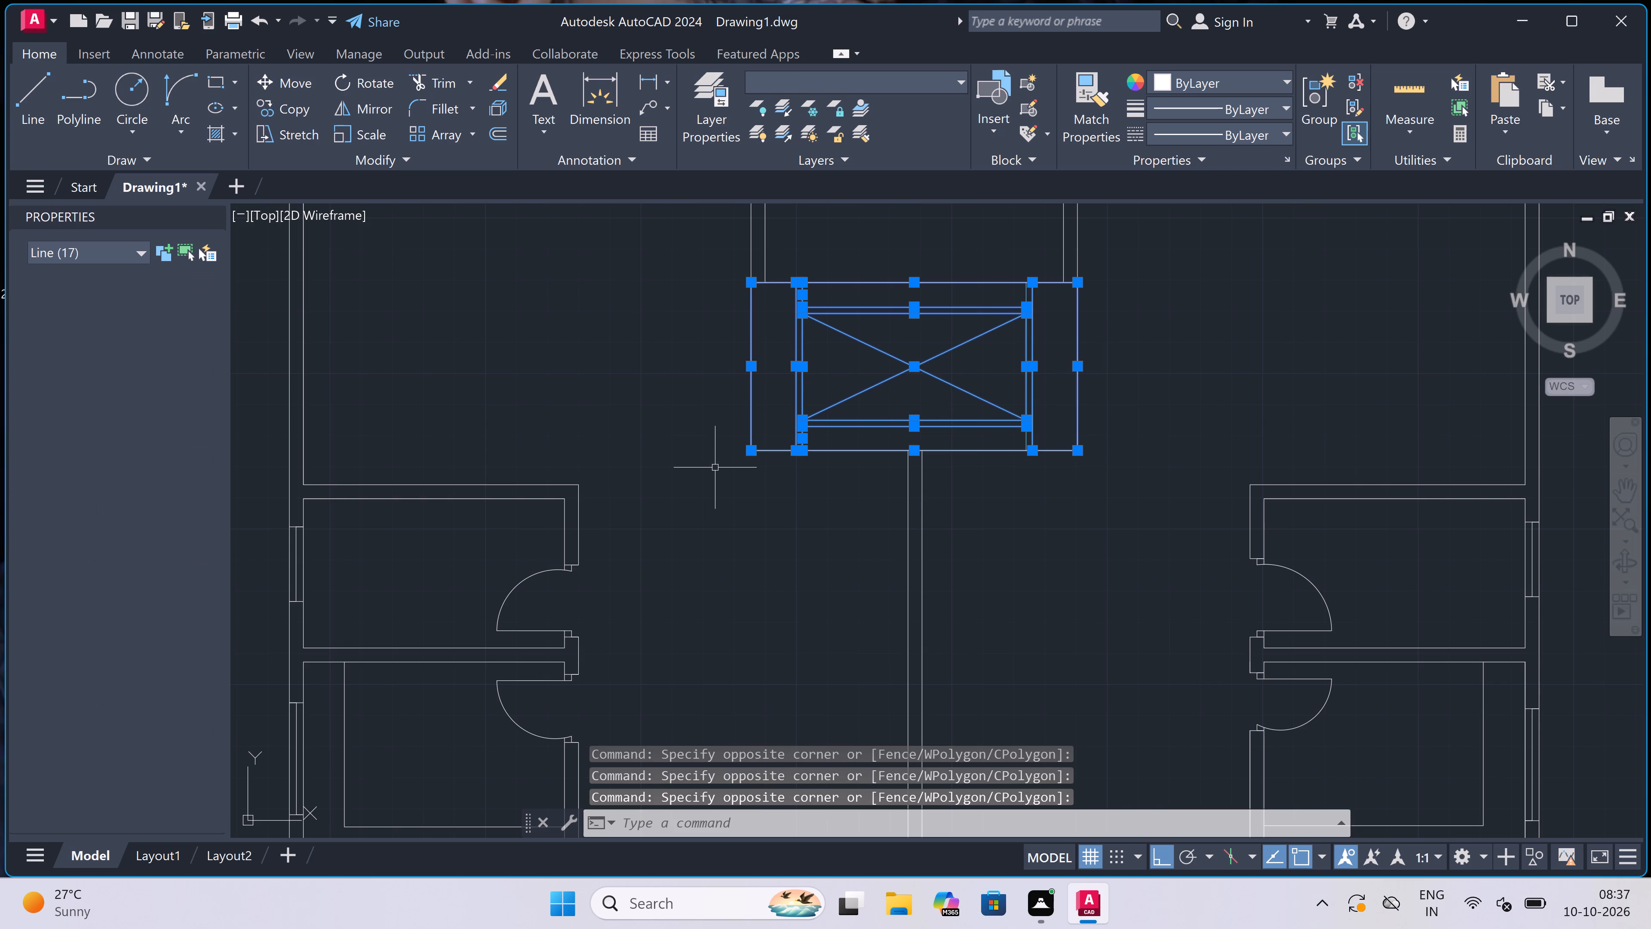
pyautogui.scroll(-4, 836, 355)
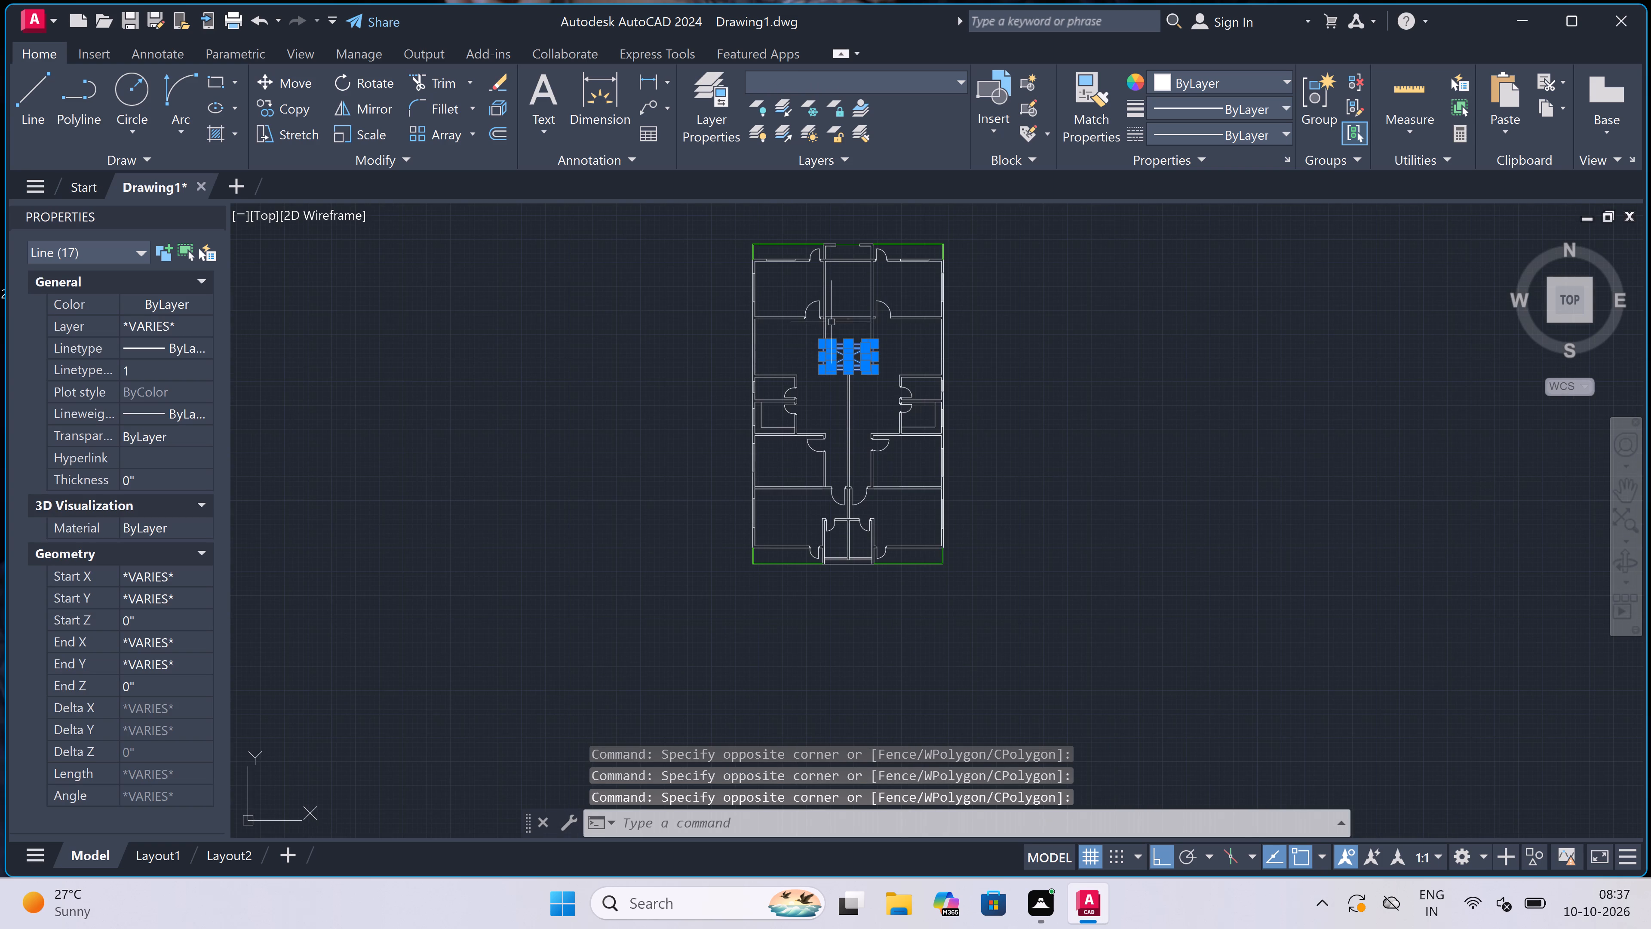
pyautogui.click(292, 74)
pyautogui.scroll(3, 825, 328)
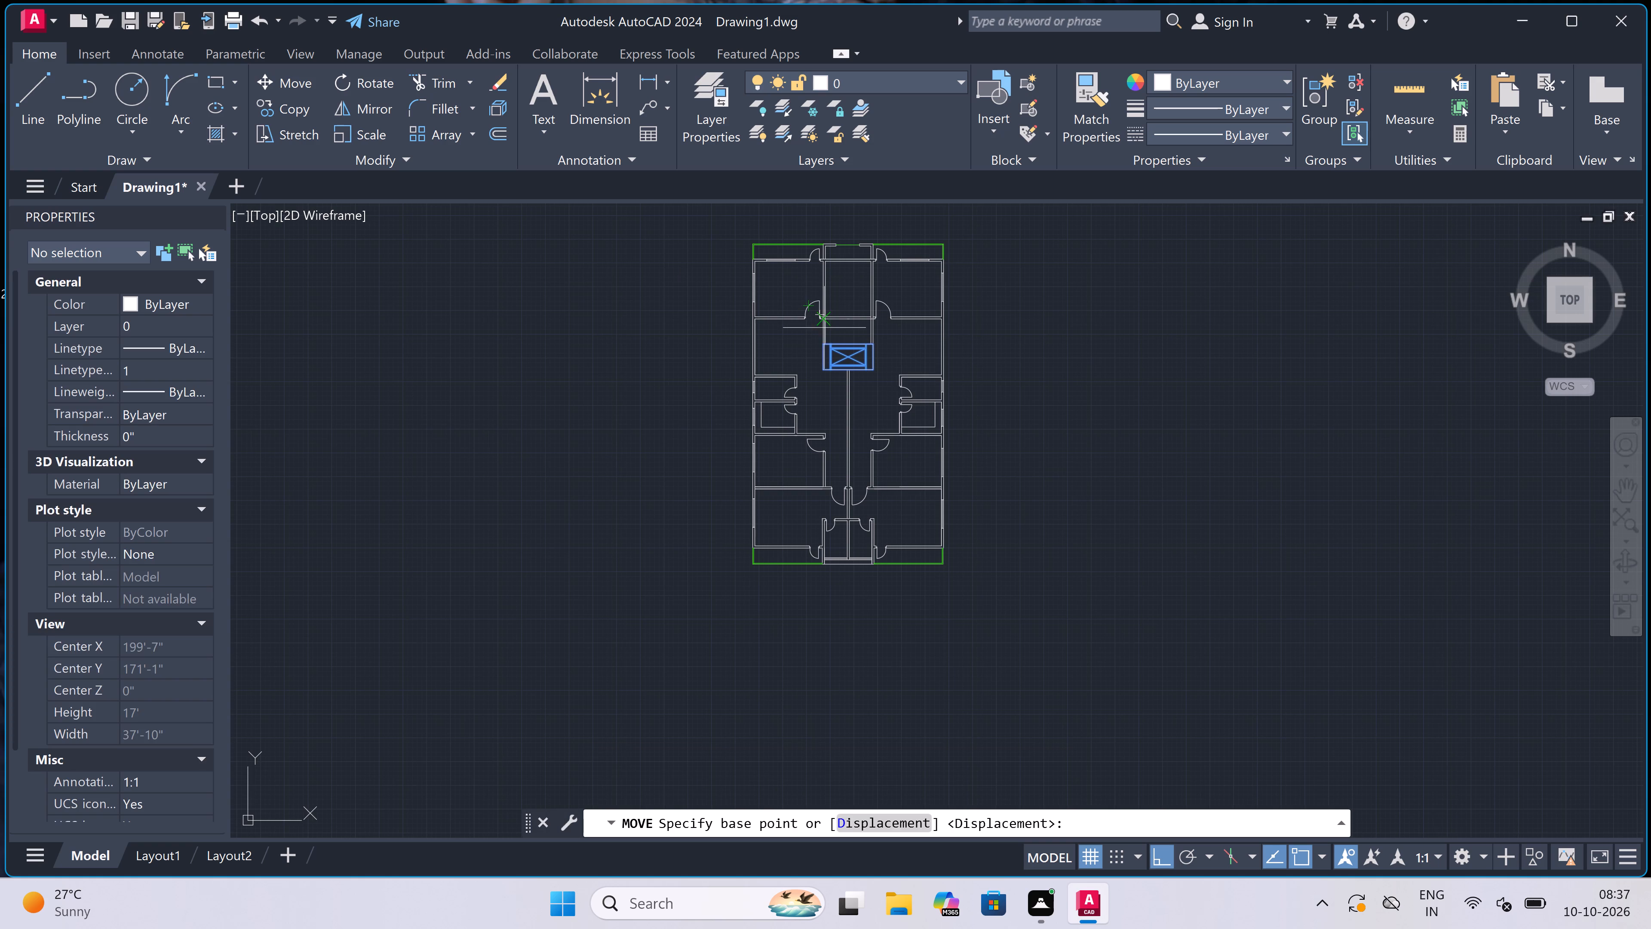
pyautogui.scroll(1, 825, 384)
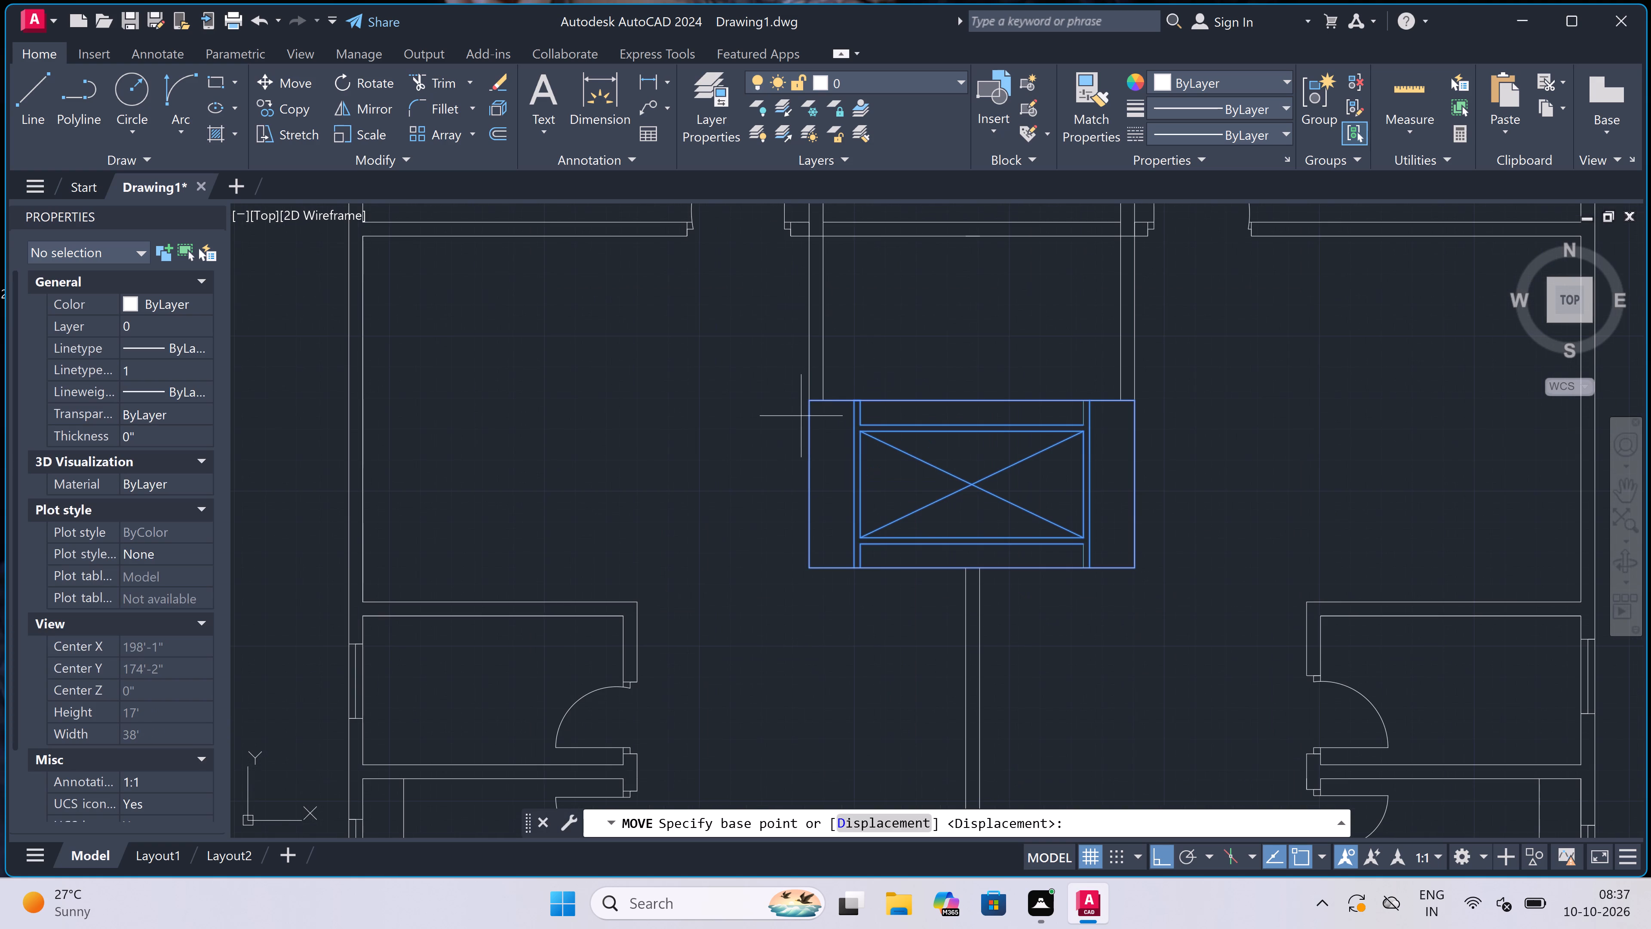
pyautogui.click(805, 402)
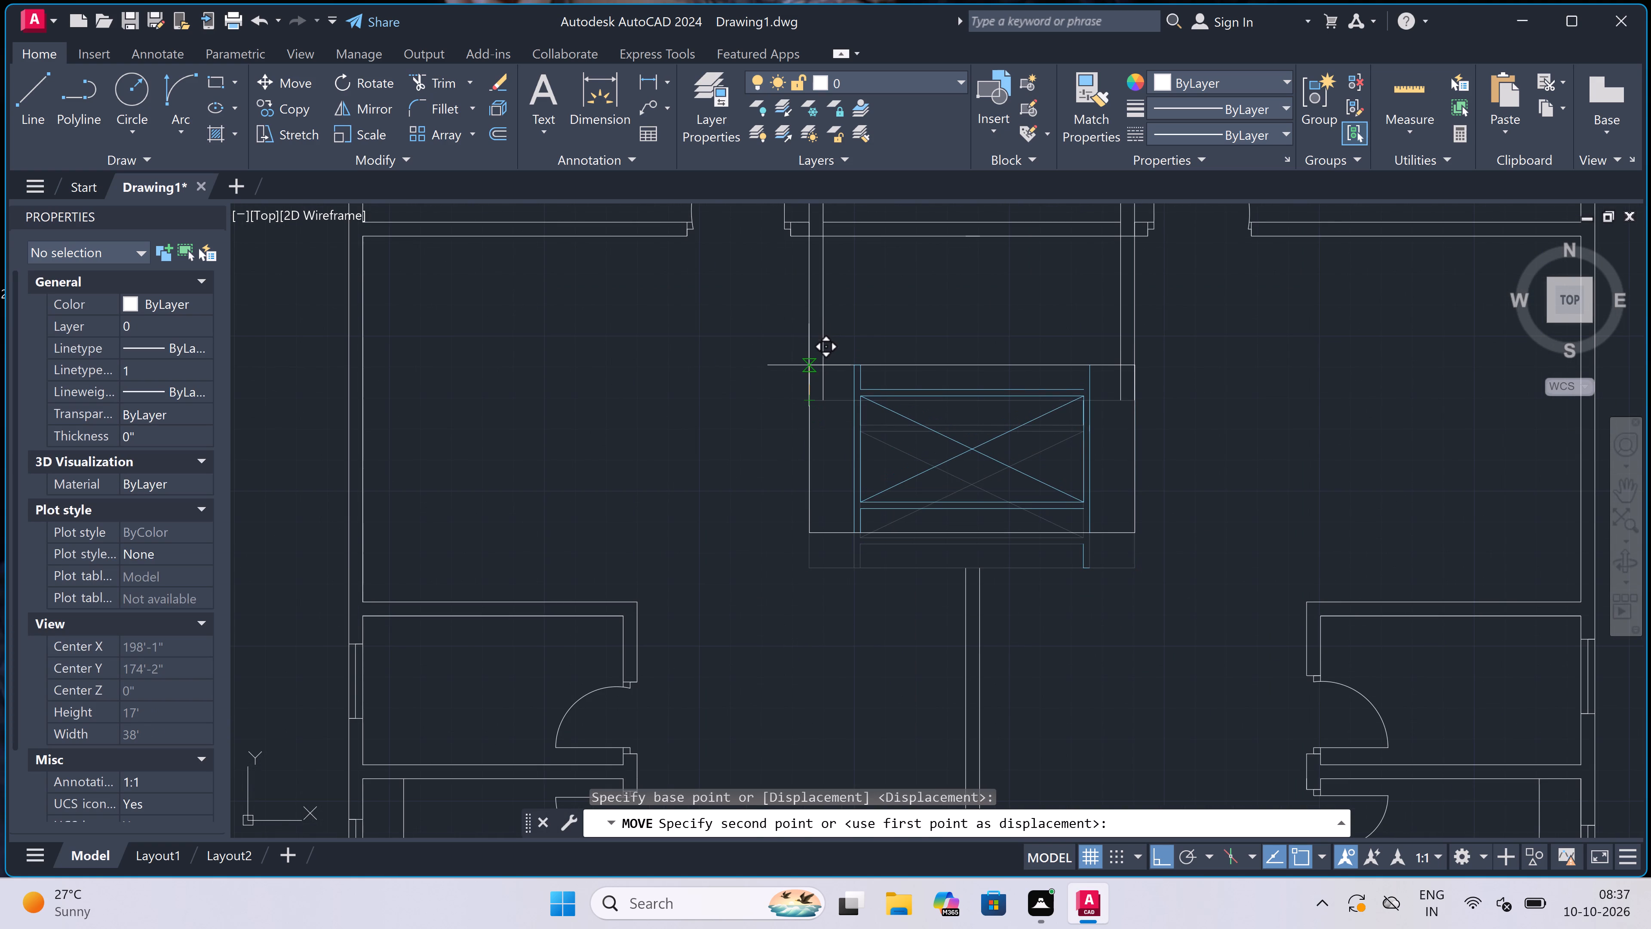
pyautogui.click(809, 369)
# Move the two stray line2 segments left below the rectangle straight up to the right end of the panel's lower border line.
pyautogui.scroll(2, 809, 365)
pyautogui.scroll(-3, 876, 346)
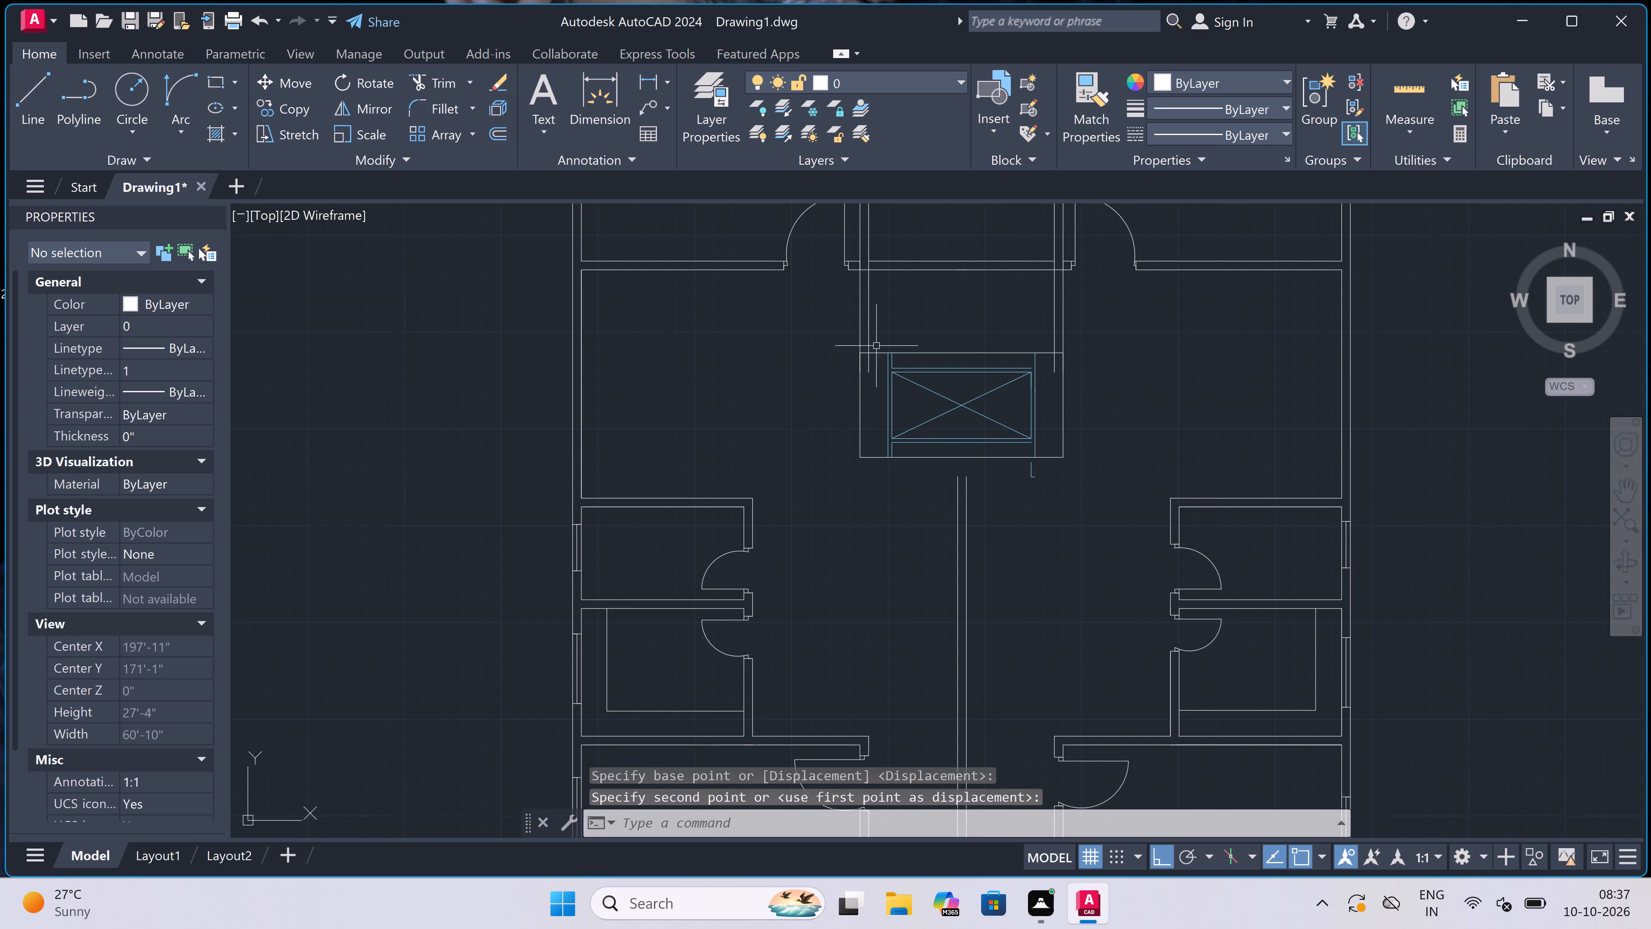
pyautogui.scroll(2, 876, 346)
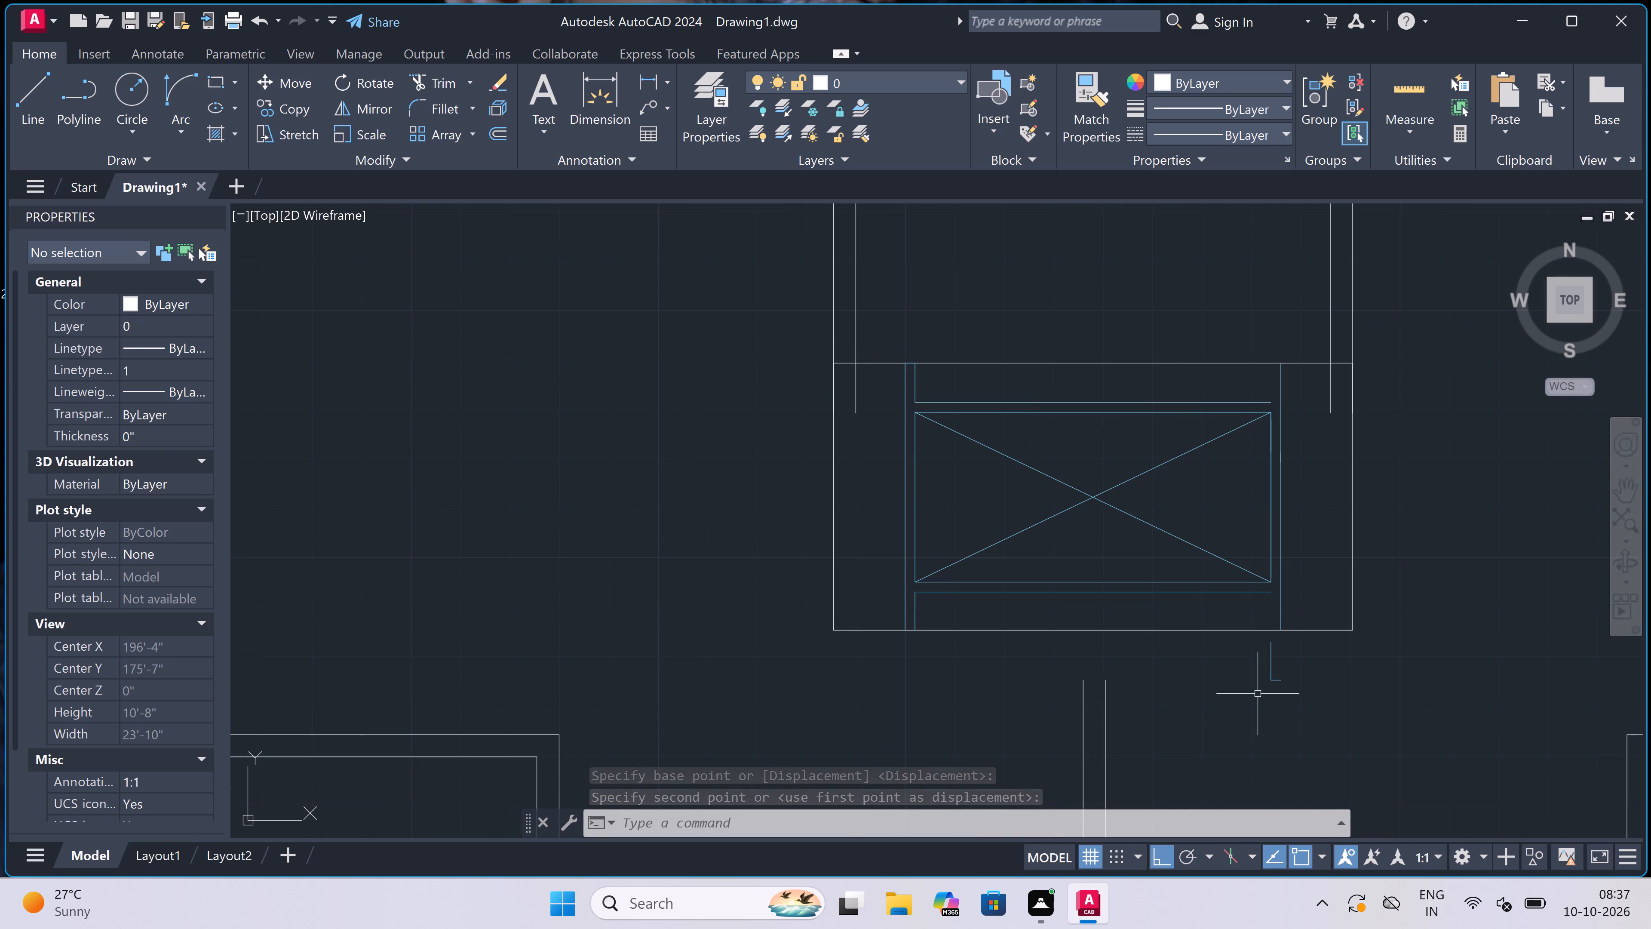
pyautogui.scroll(2, 1274, 688)
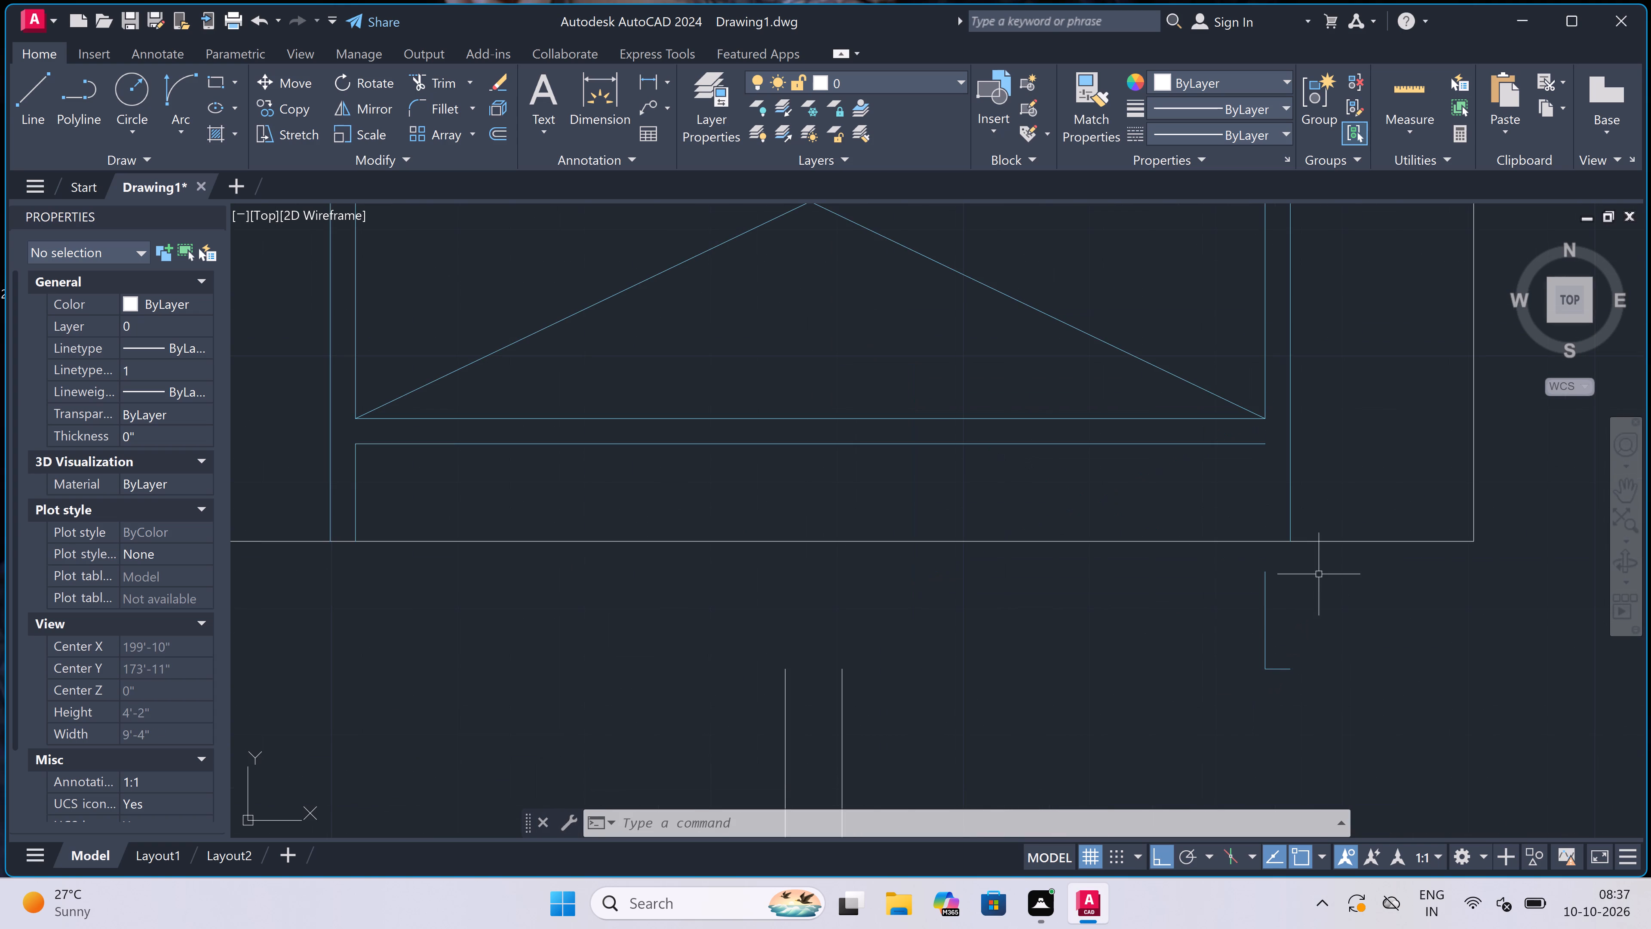
pyautogui.click(1320, 571)
pyautogui.click(1220, 704)
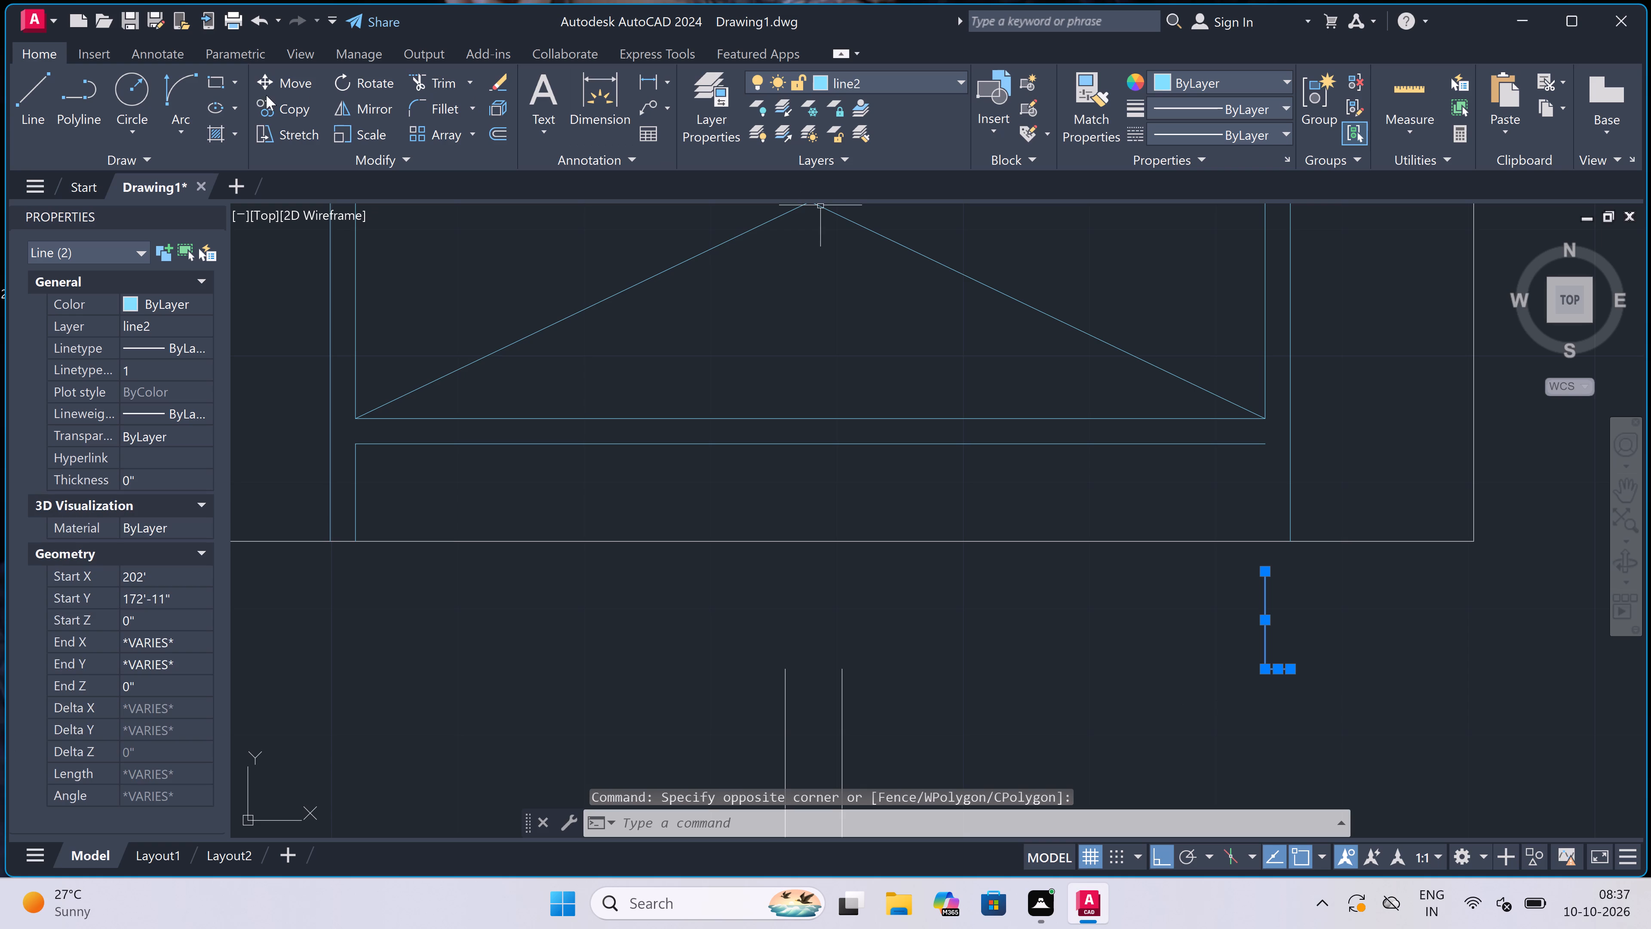
pyautogui.click(267, 81)
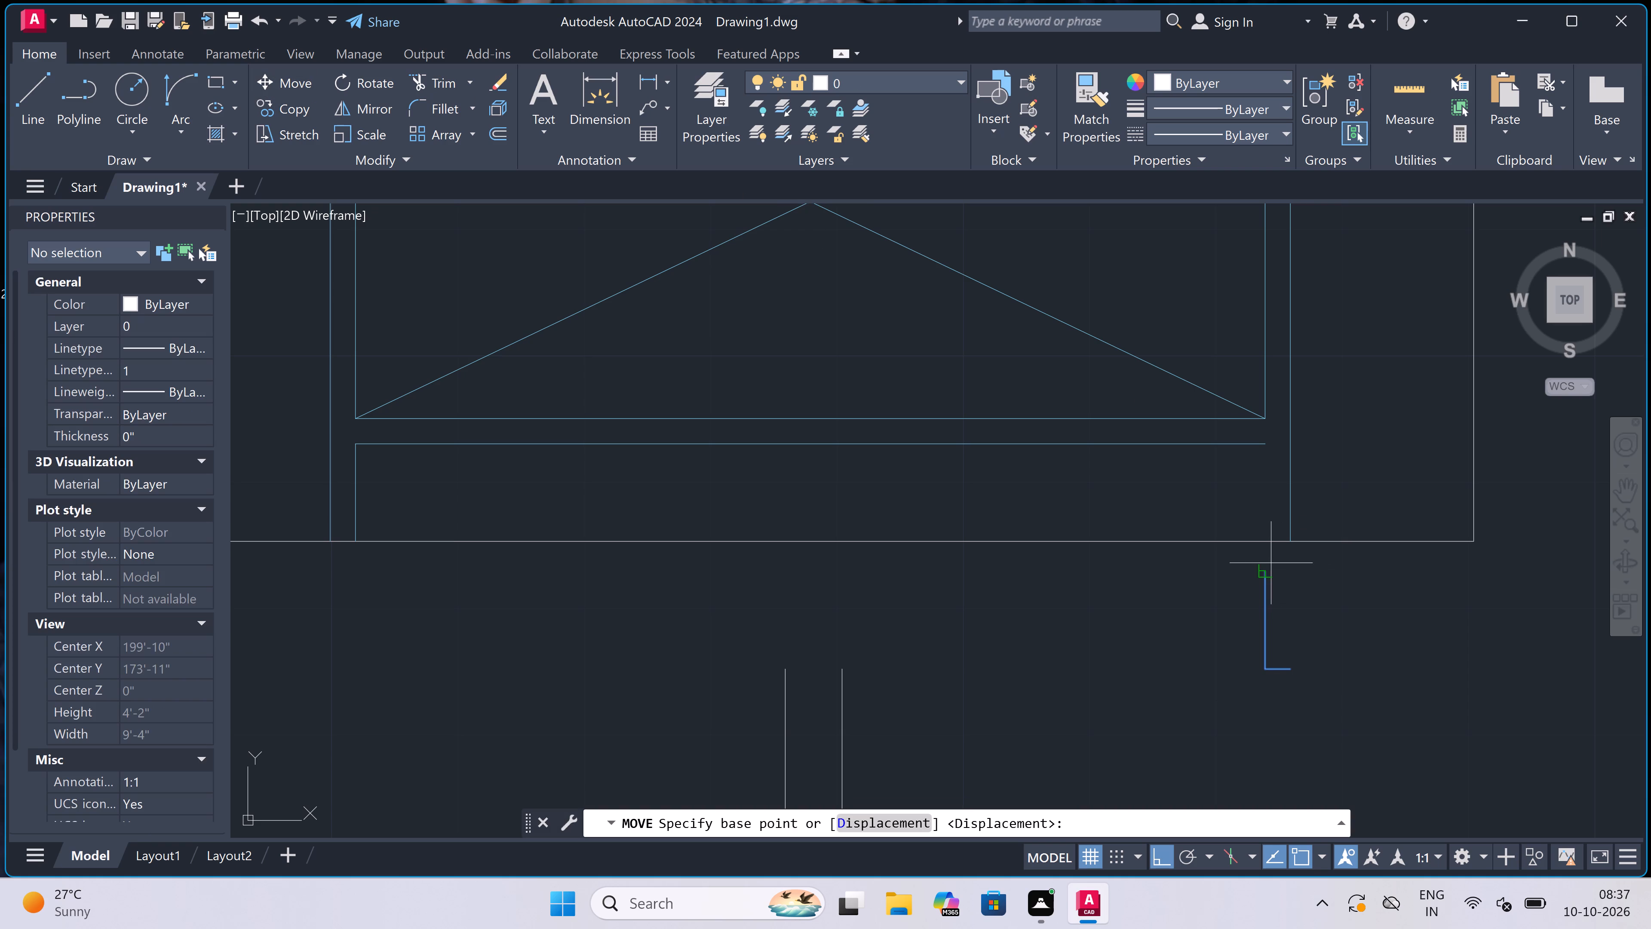
pyautogui.click(1268, 570)
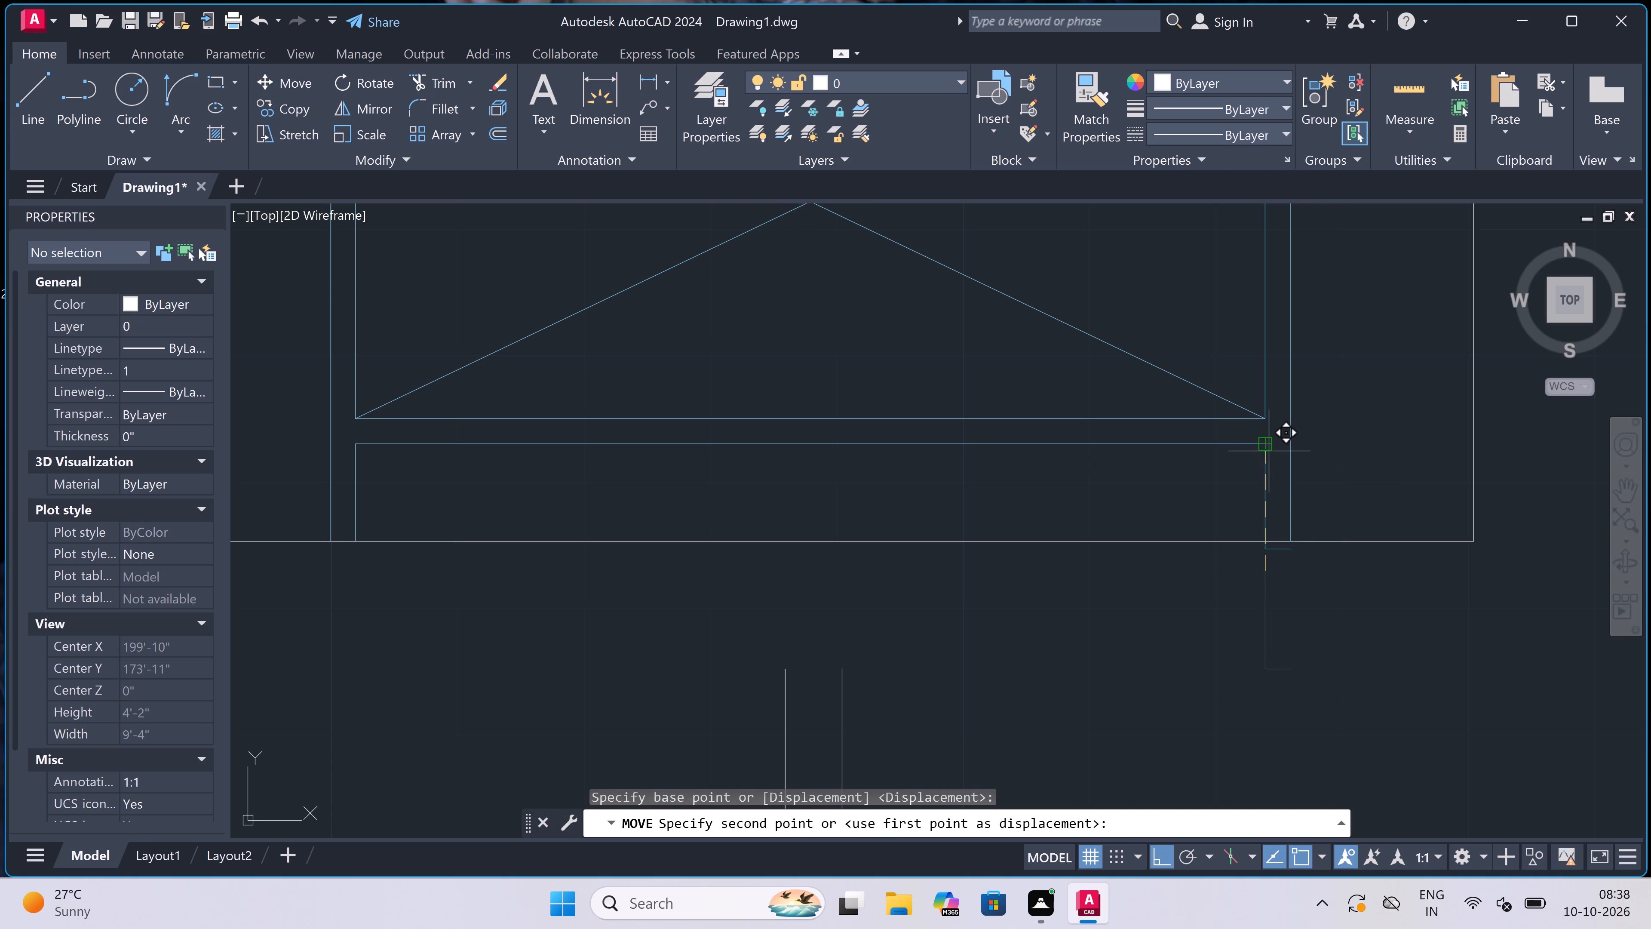
pyautogui.click(1268, 440)
# Extend the two vertical lines of the central dividing wall up to the bottom edge of the moved rectangle.
pyautogui.scroll(-2, 1028, 478)
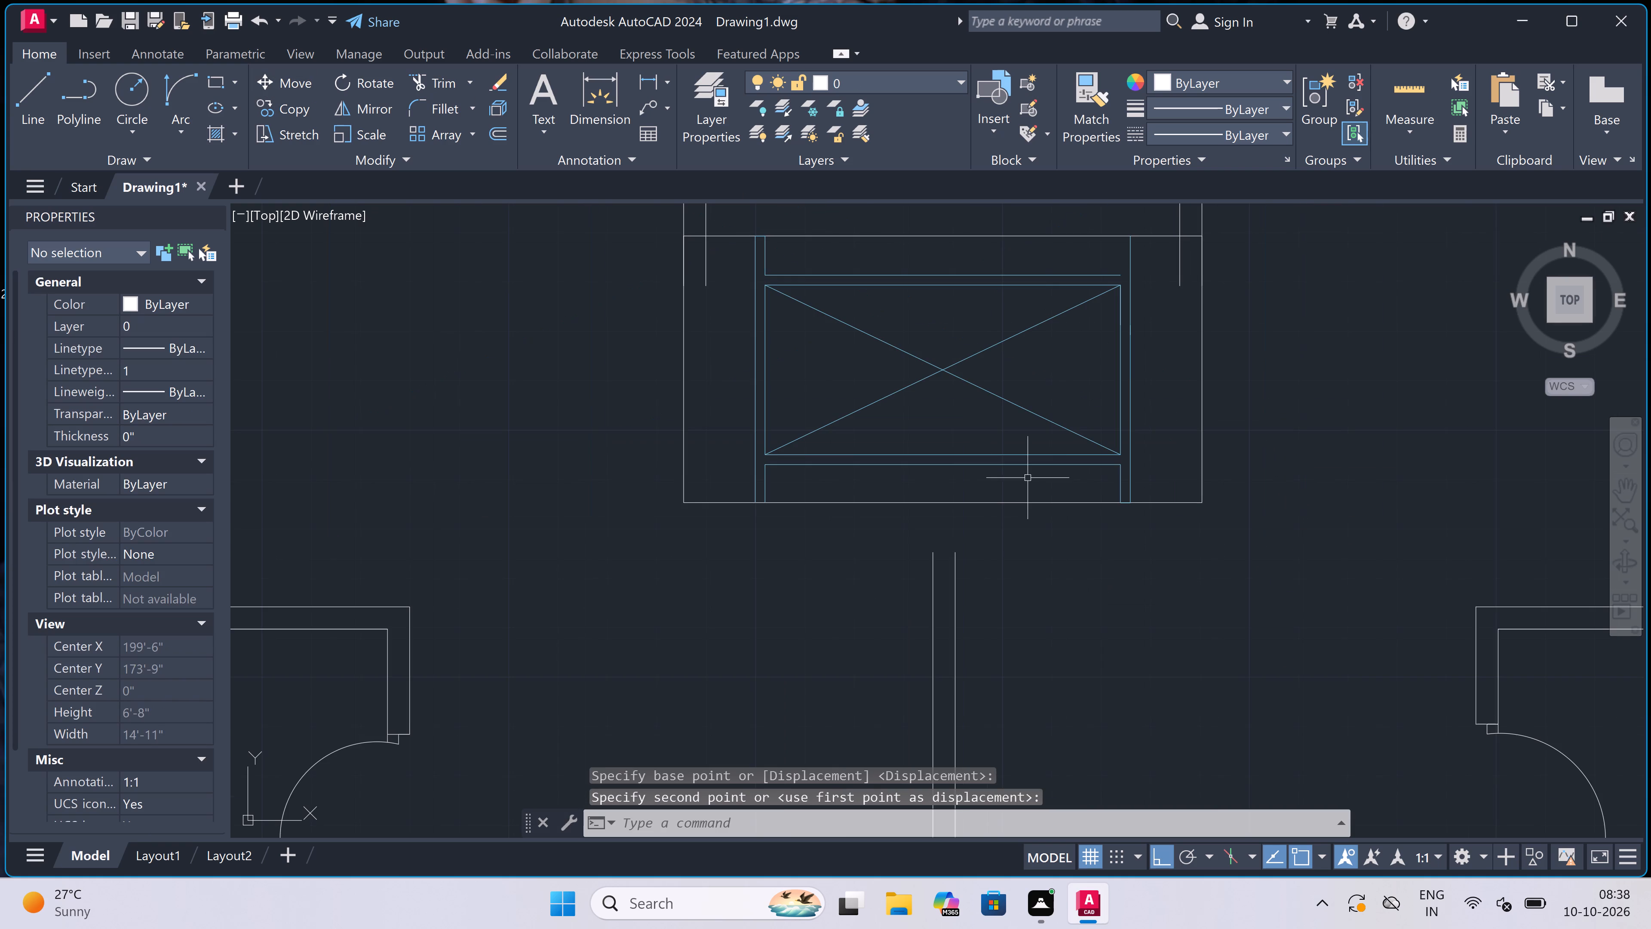
pyautogui.press('e')
pyautogui.press('c')
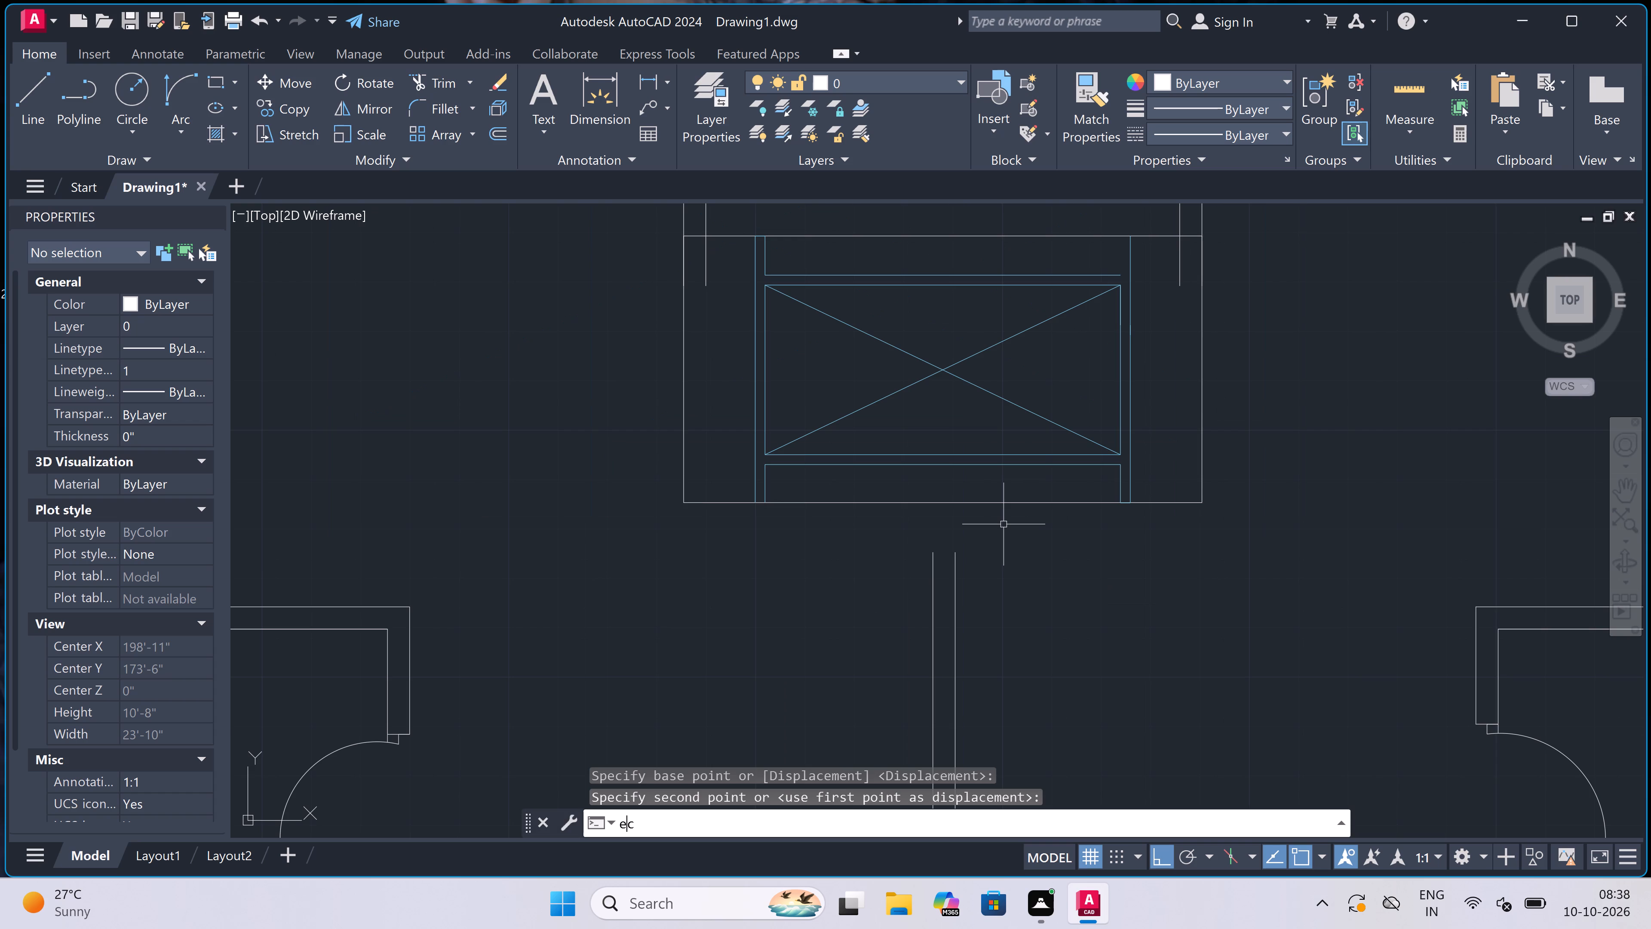
pyautogui.press('Escape')
pyautogui.write('ex')
pyautogui.press('space')
pyautogui.click(1008, 602)
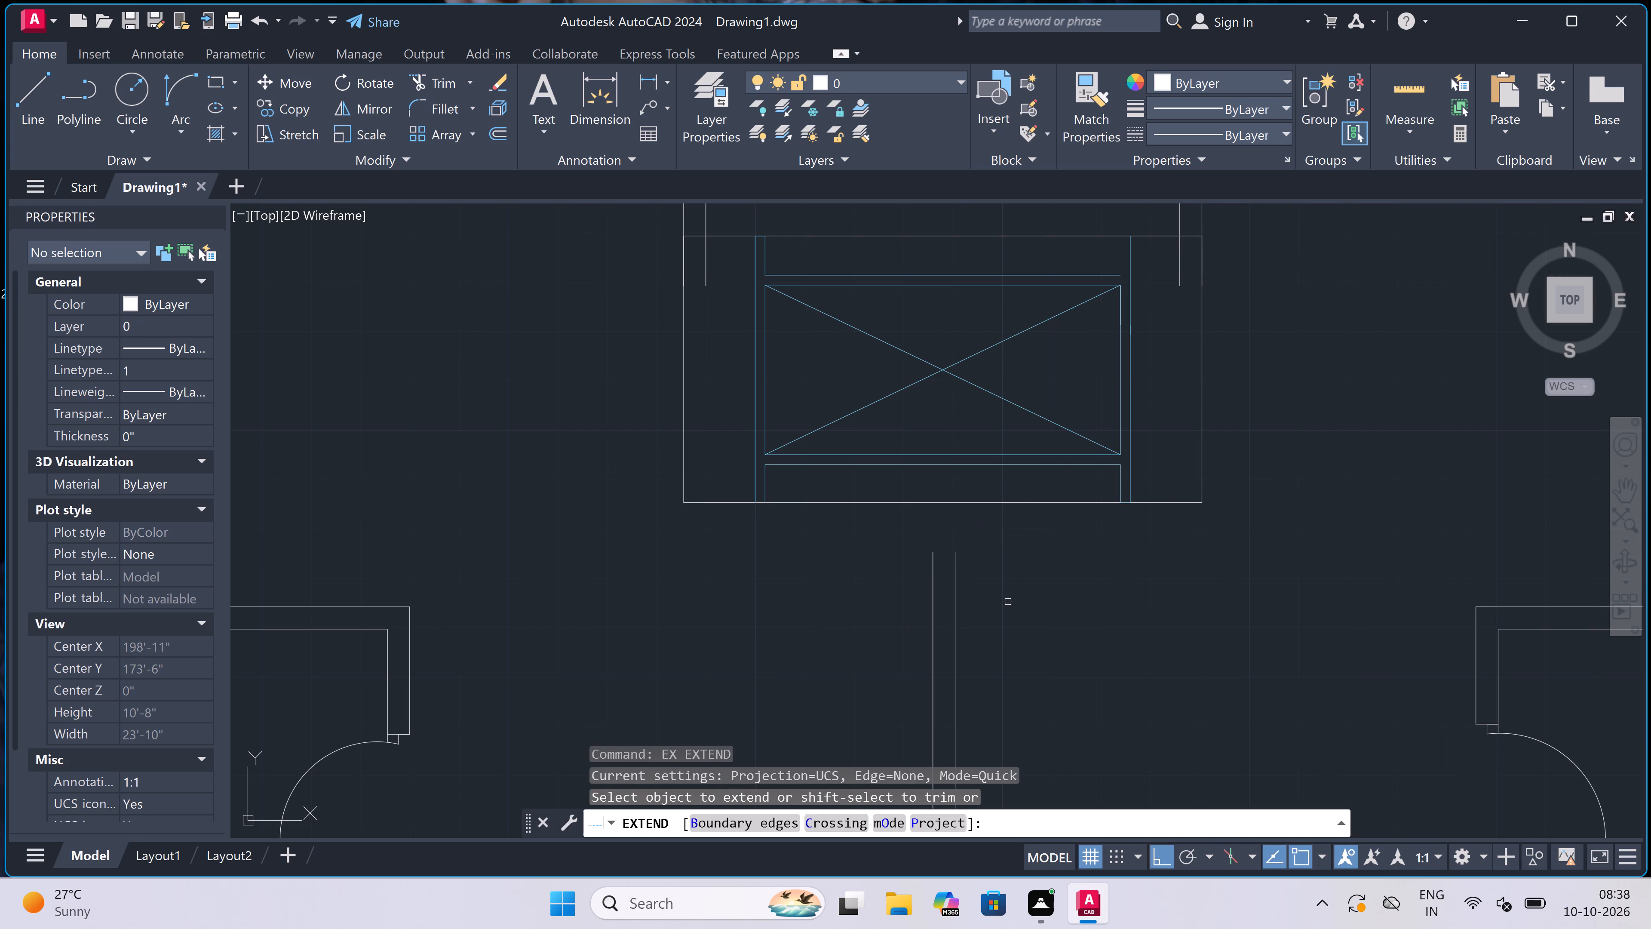
pyautogui.click(827, 615)
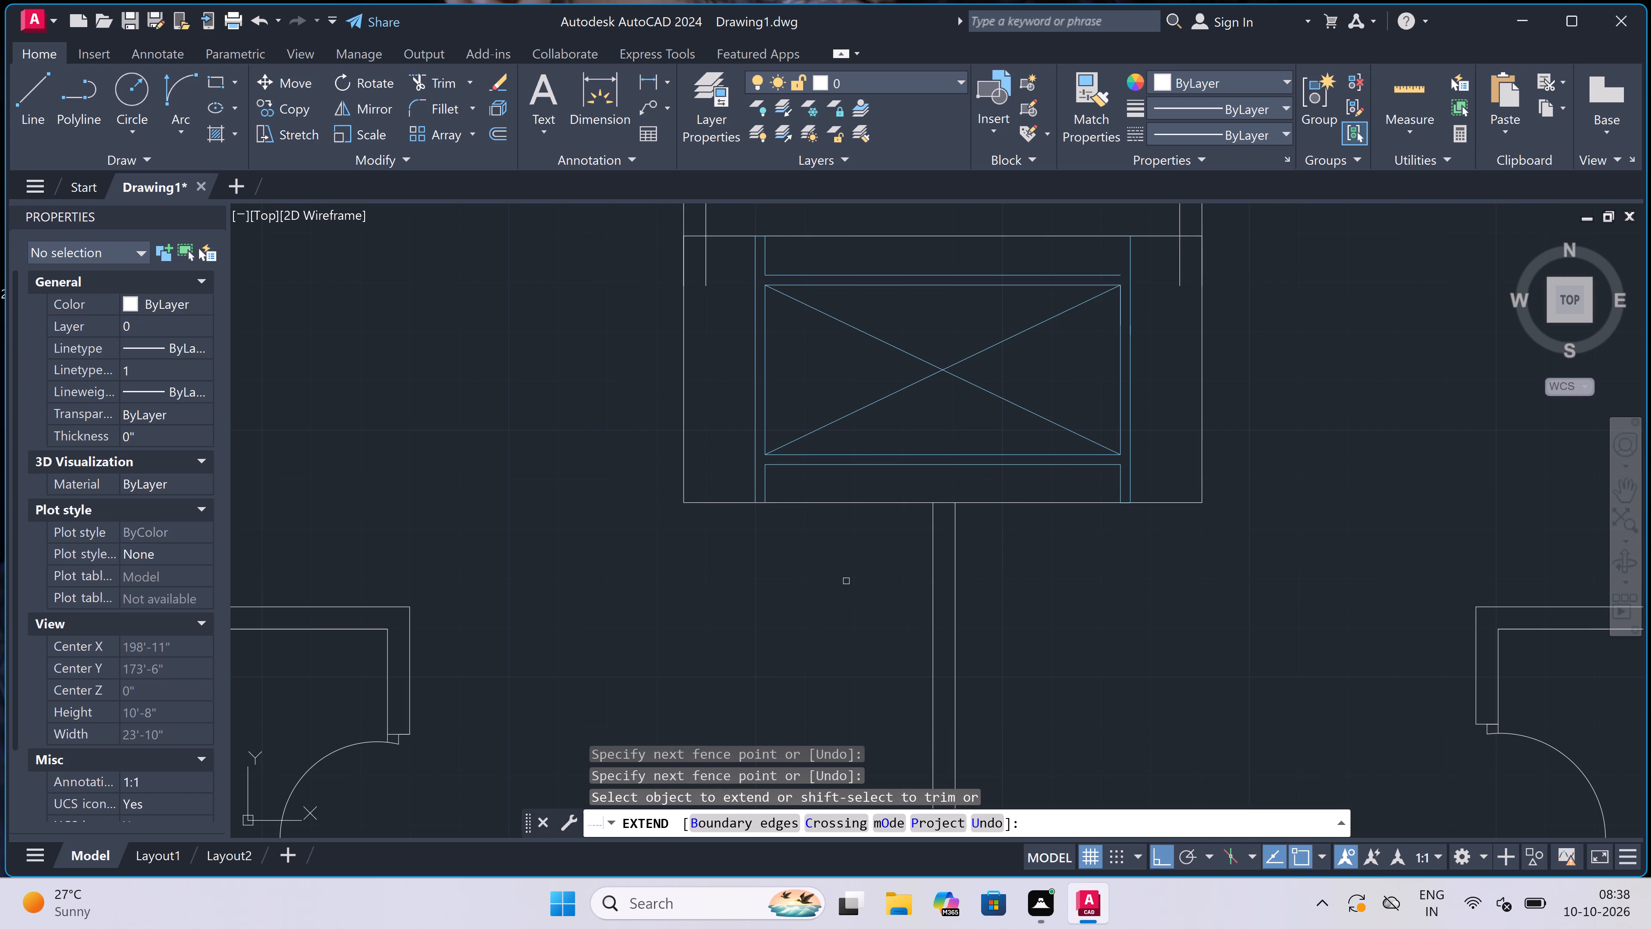
pyautogui.scroll(-1, 847, 581)
pyautogui.scroll(-3, 787, 363)
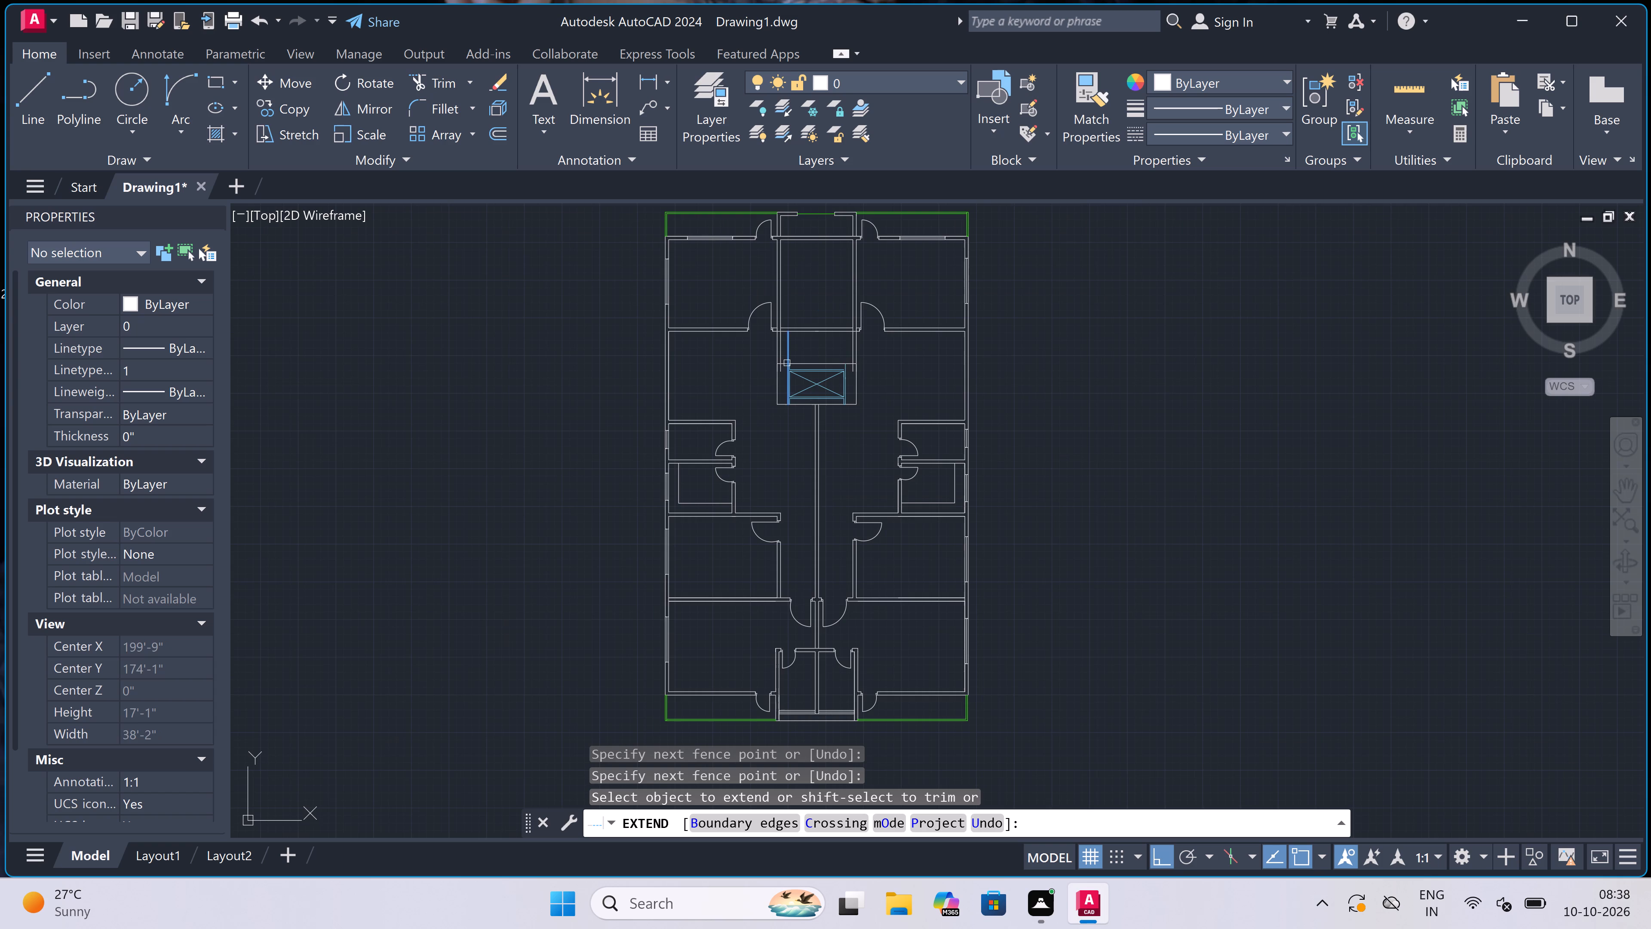
pyautogui.scroll(3, 781, 334)
pyautogui.press('Escape')
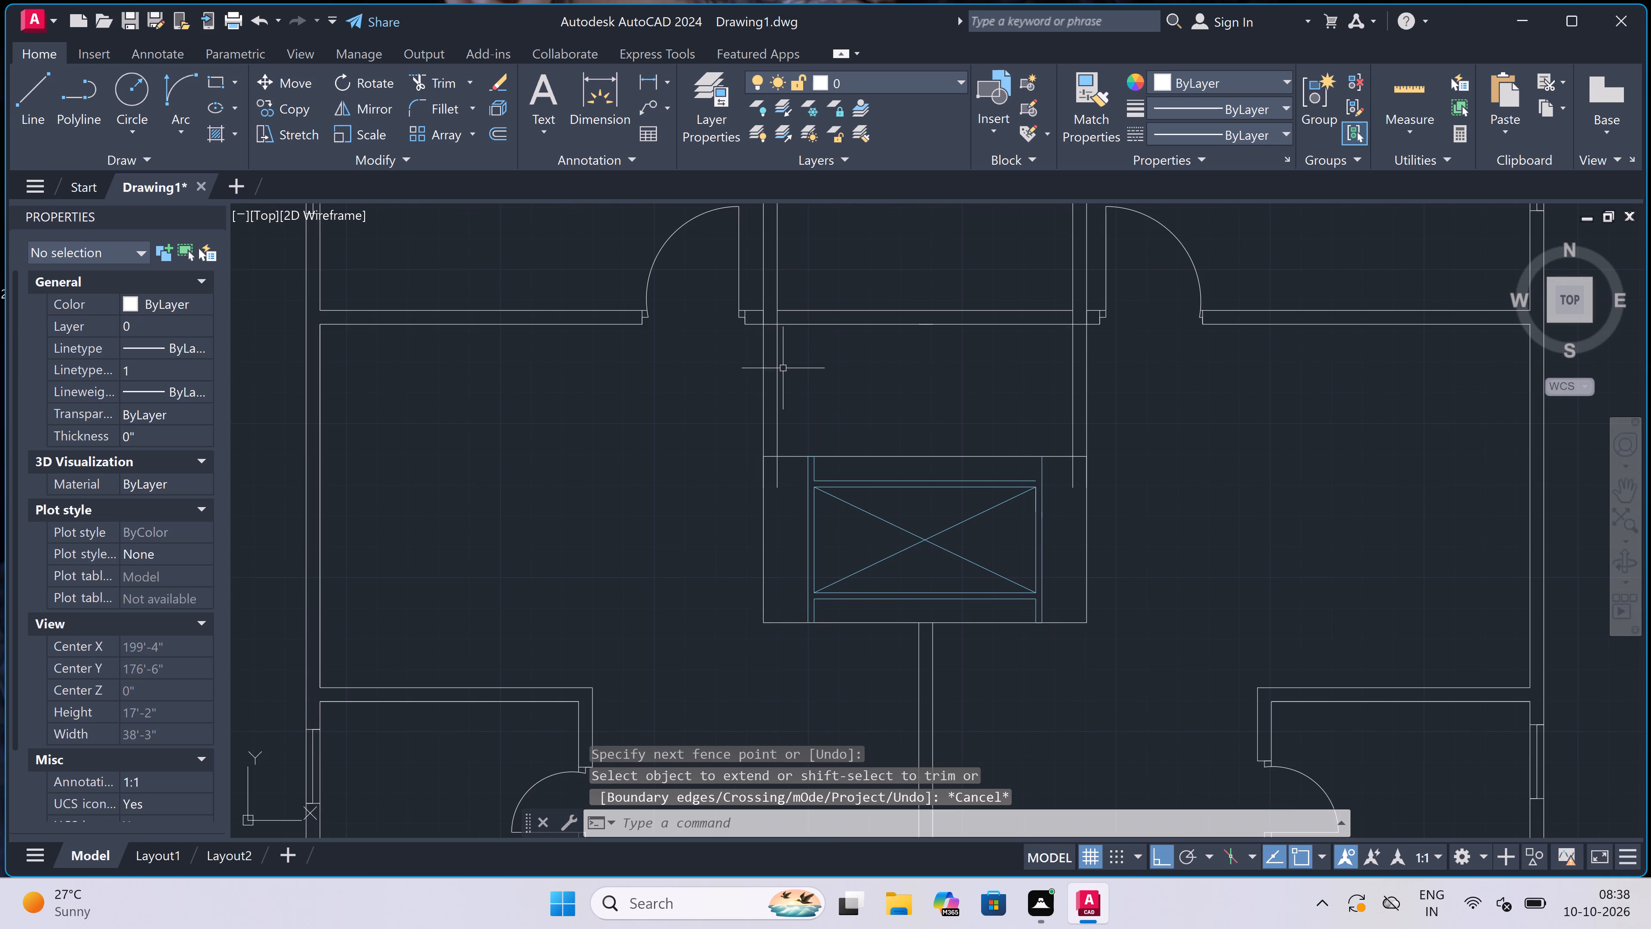
# Trim the crossing wall lines where the central room's left wall meets the horizontal wall, leaving an open junction.
pyautogui.write('tr')
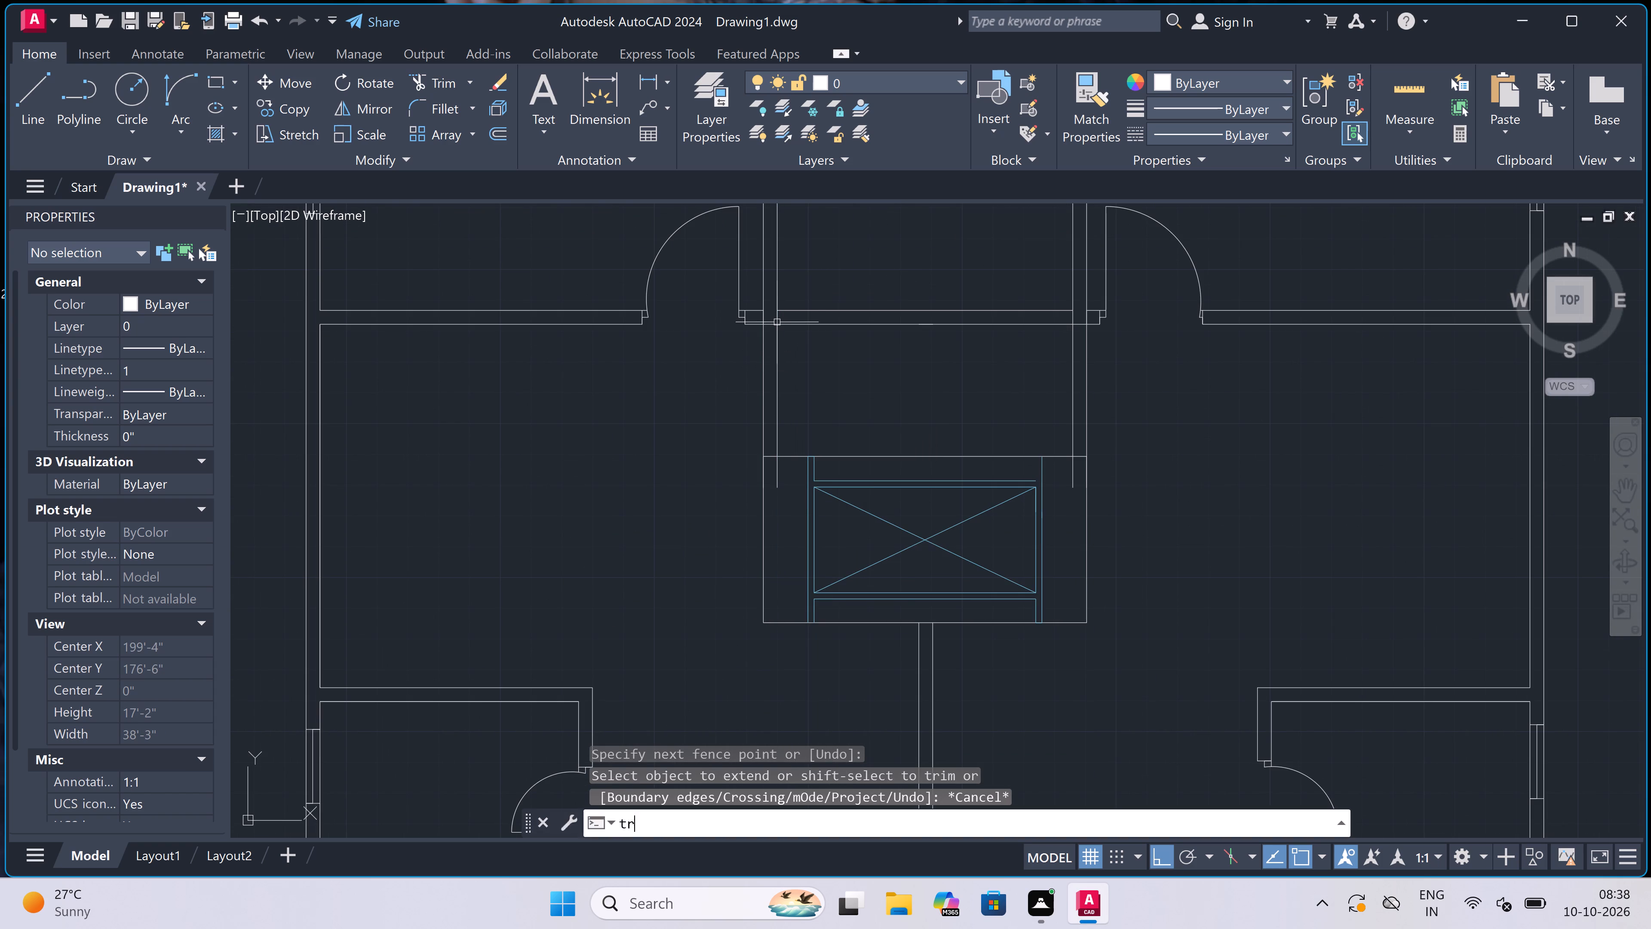
pyautogui.press('space')
pyautogui.scroll(3, 758, 311)
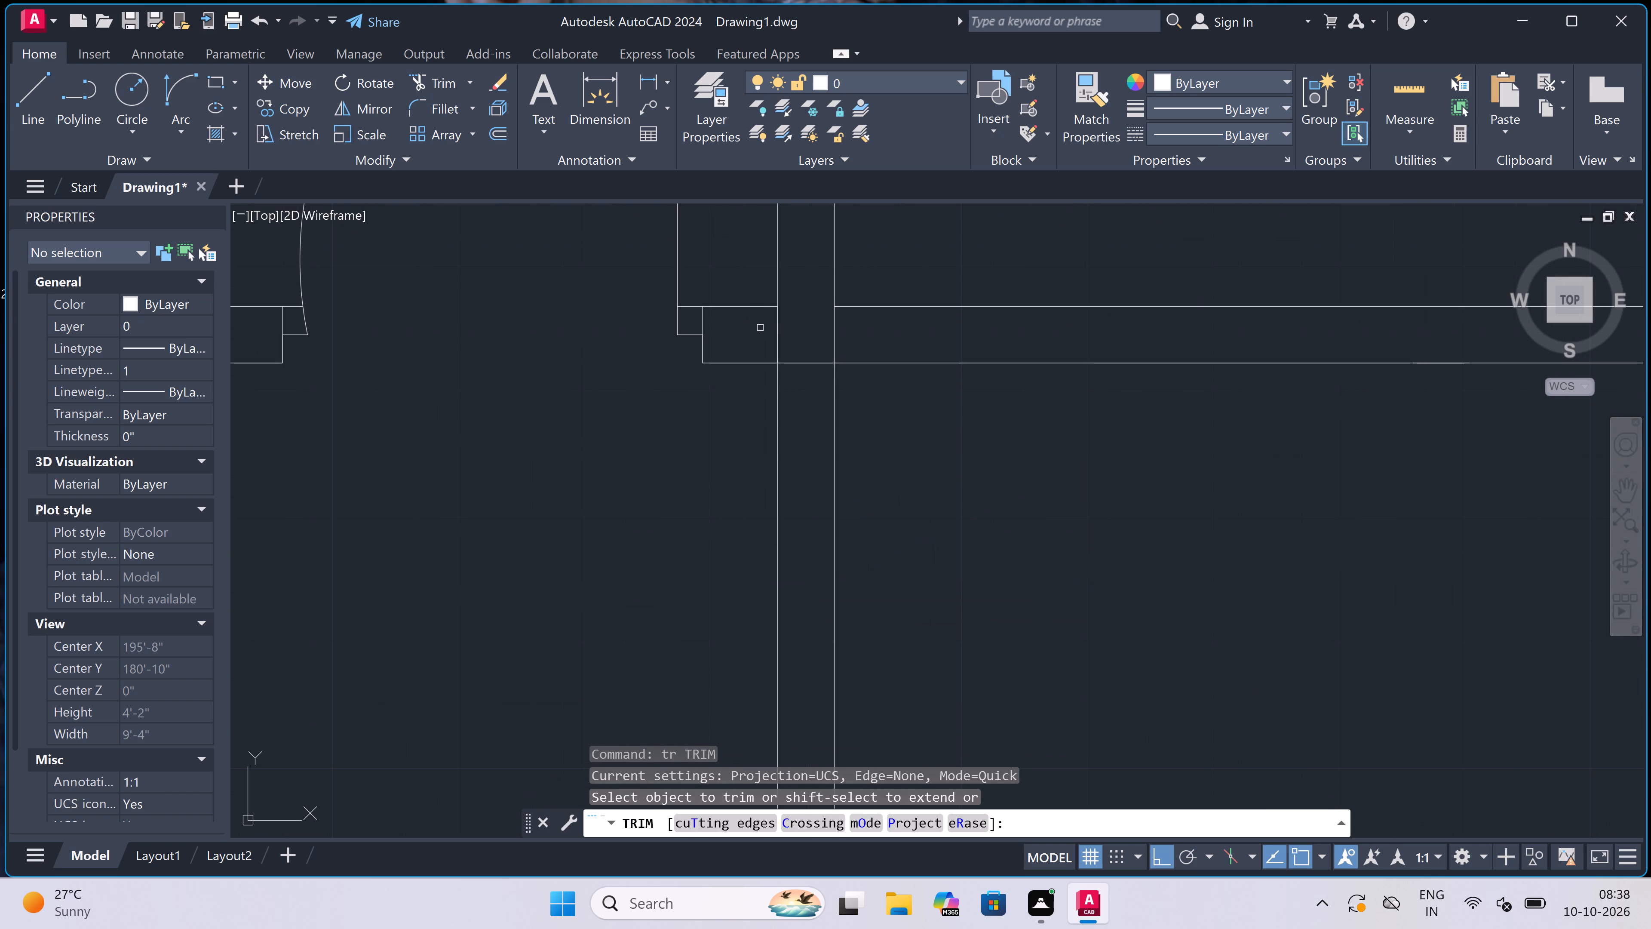
pyautogui.click(760, 328)
pyautogui.doubleClick(842, 328)
pyautogui.scroll(-2, 842, 328)
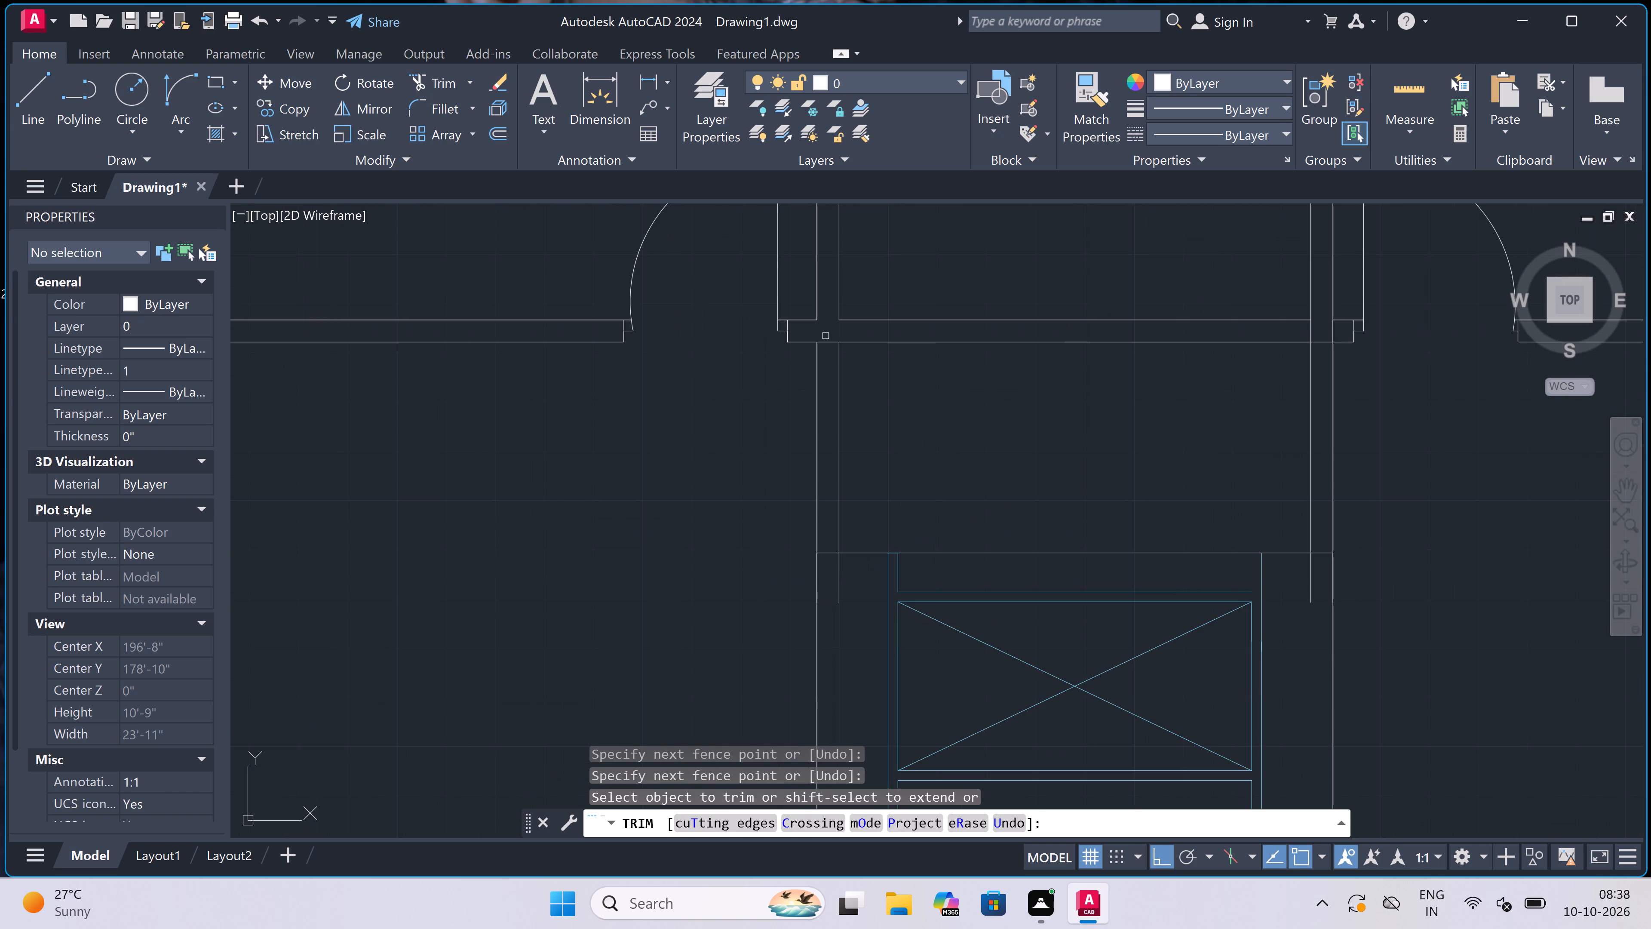
pyautogui.scroll(1, 825, 336)
pyautogui.click(825, 336)
pyautogui.click(834, 369)
pyautogui.scroll(-2, 833, 369)
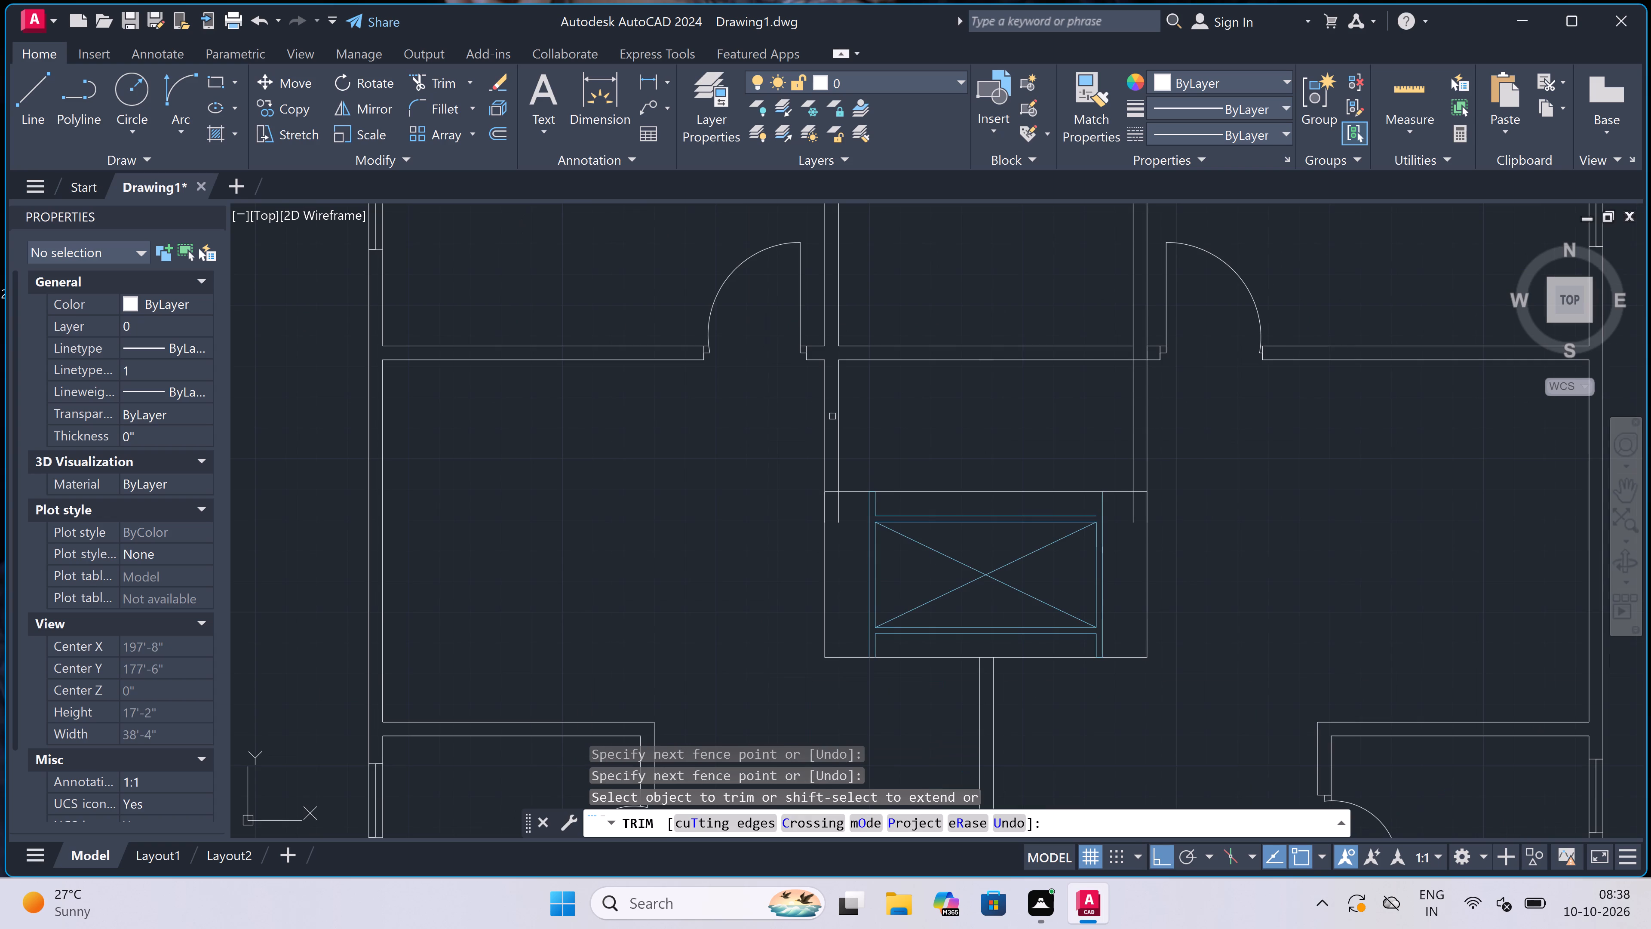
# Trim the two inner vertical wall line ends that run past the central rectangle's top edge.
pyautogui.scroll(3, 829, 499)
pyautogui.click(866, 499)
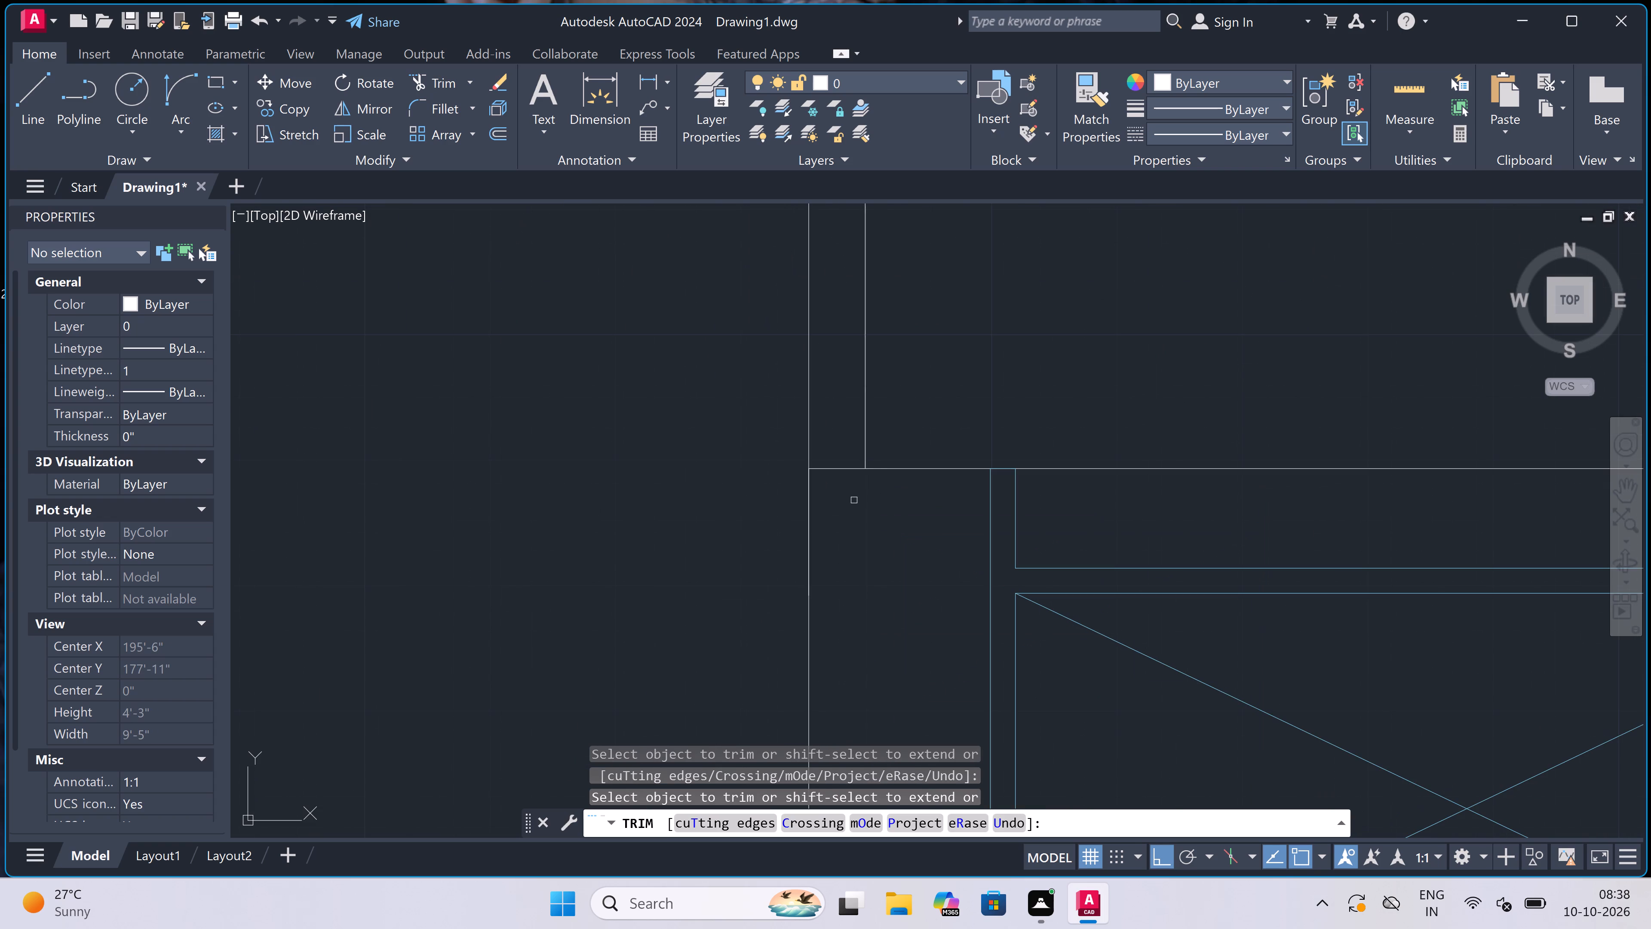
pyautogui.scroll(-3, 854, 498)
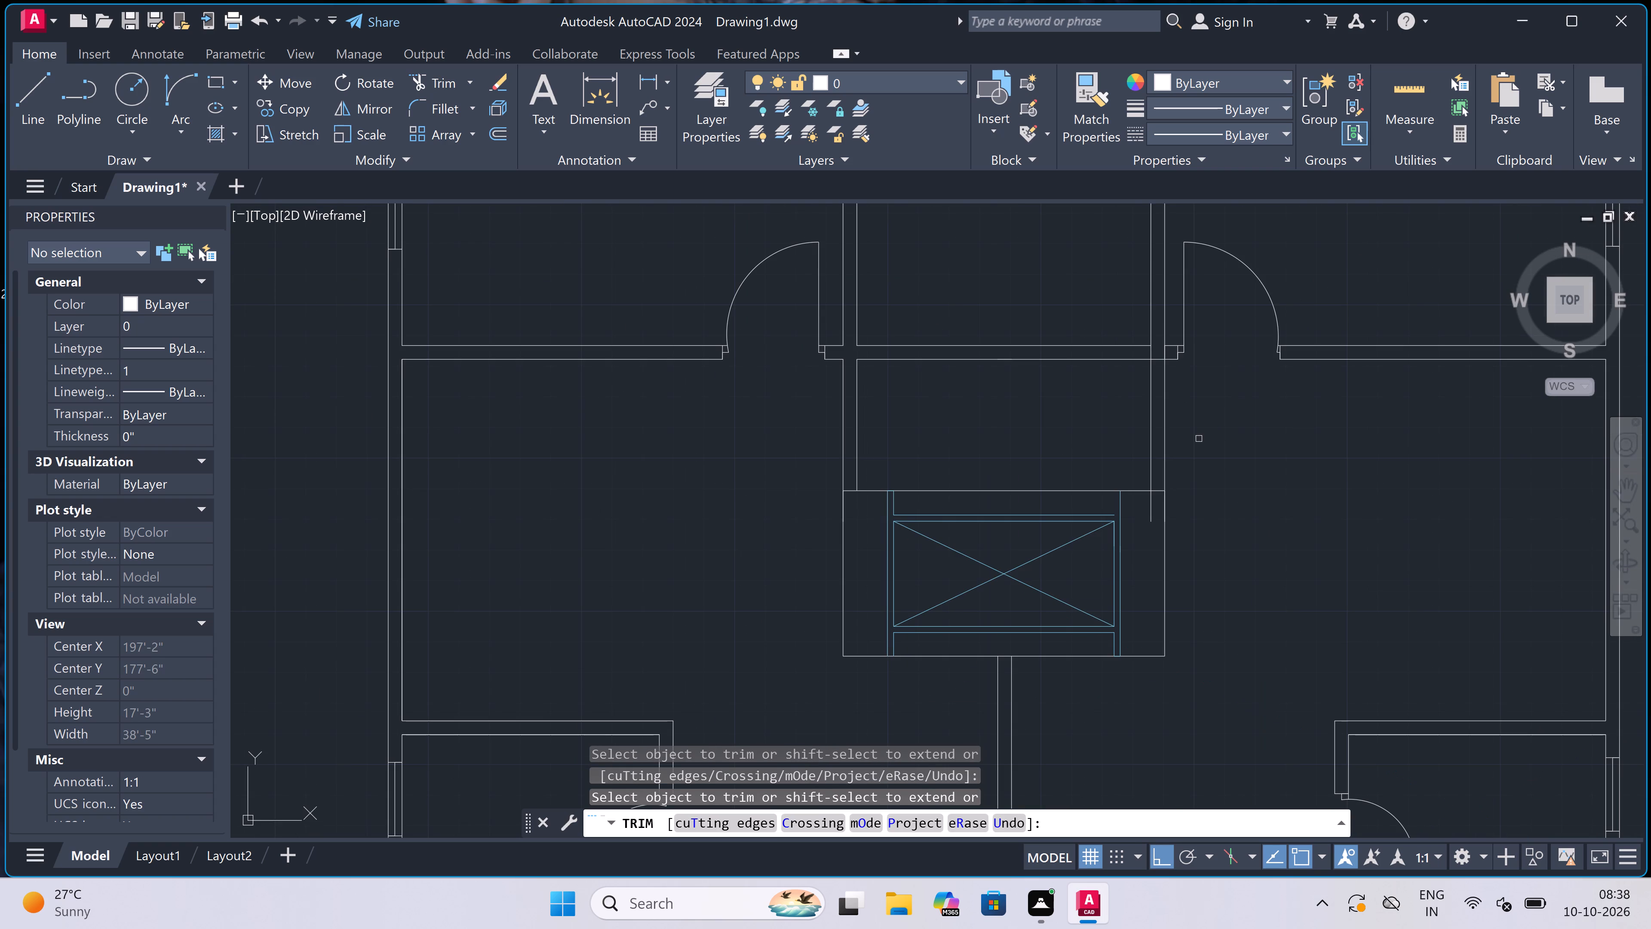
pyautogui.scroll(1, 1160, 514)
pyautogui.click(1153, 502)
pyautogui.click(1130, 498)
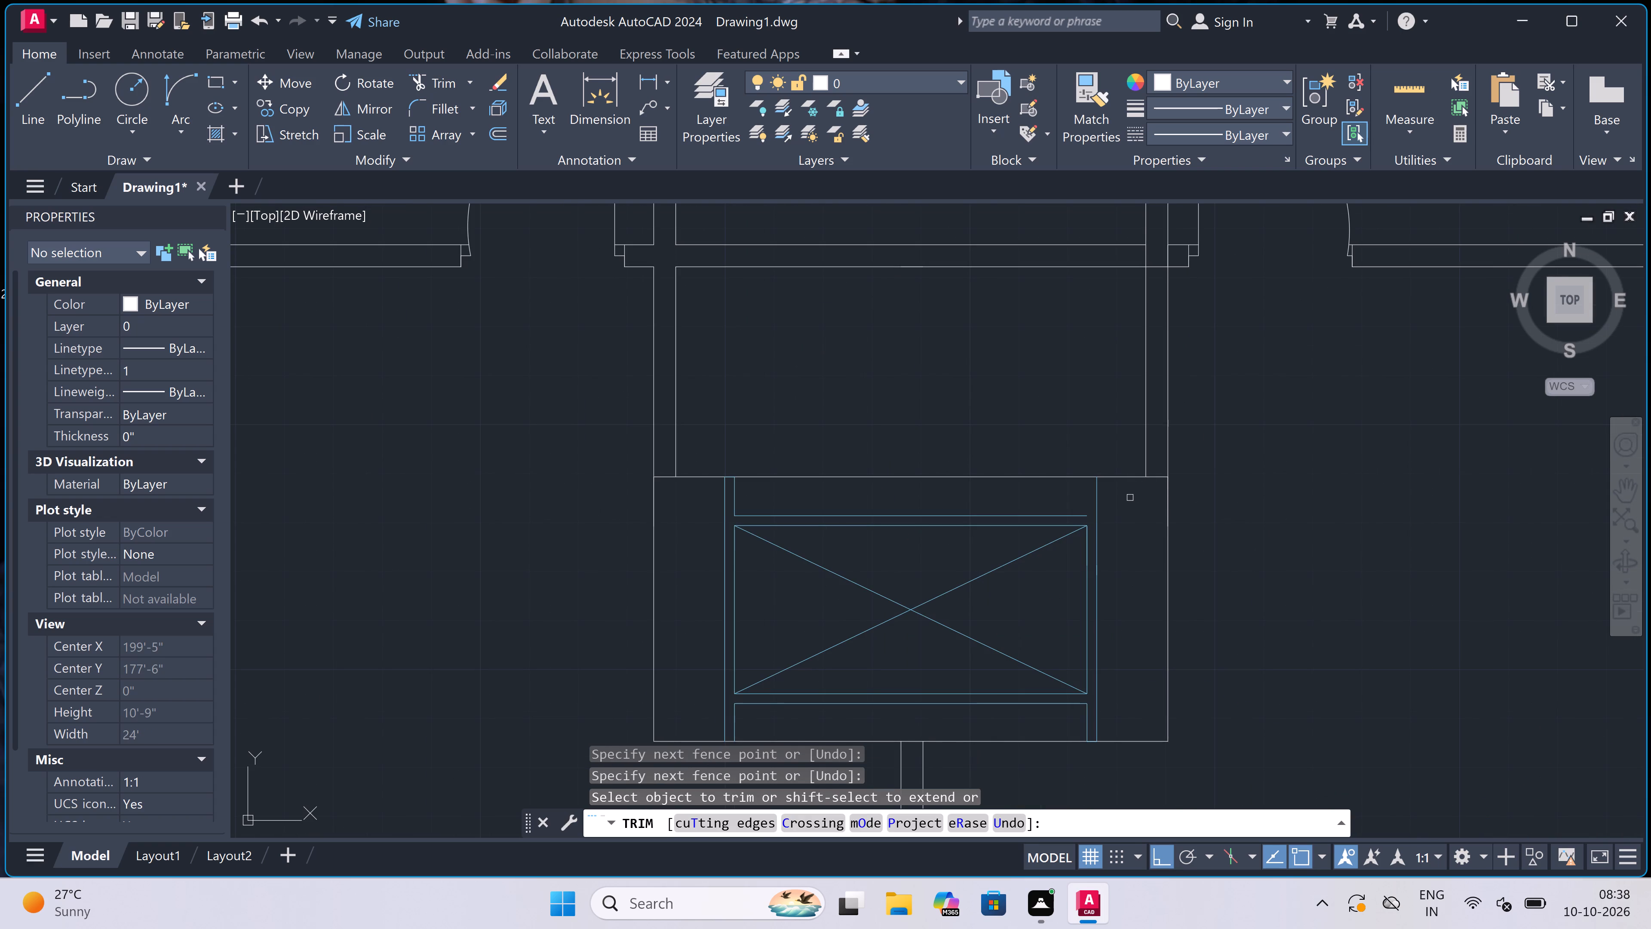
# Trim the crossing wall lines where the central room's right wall meets the horizontal wall, leaving an open junction.
pyautogui.scroll(3, 1162, 241)
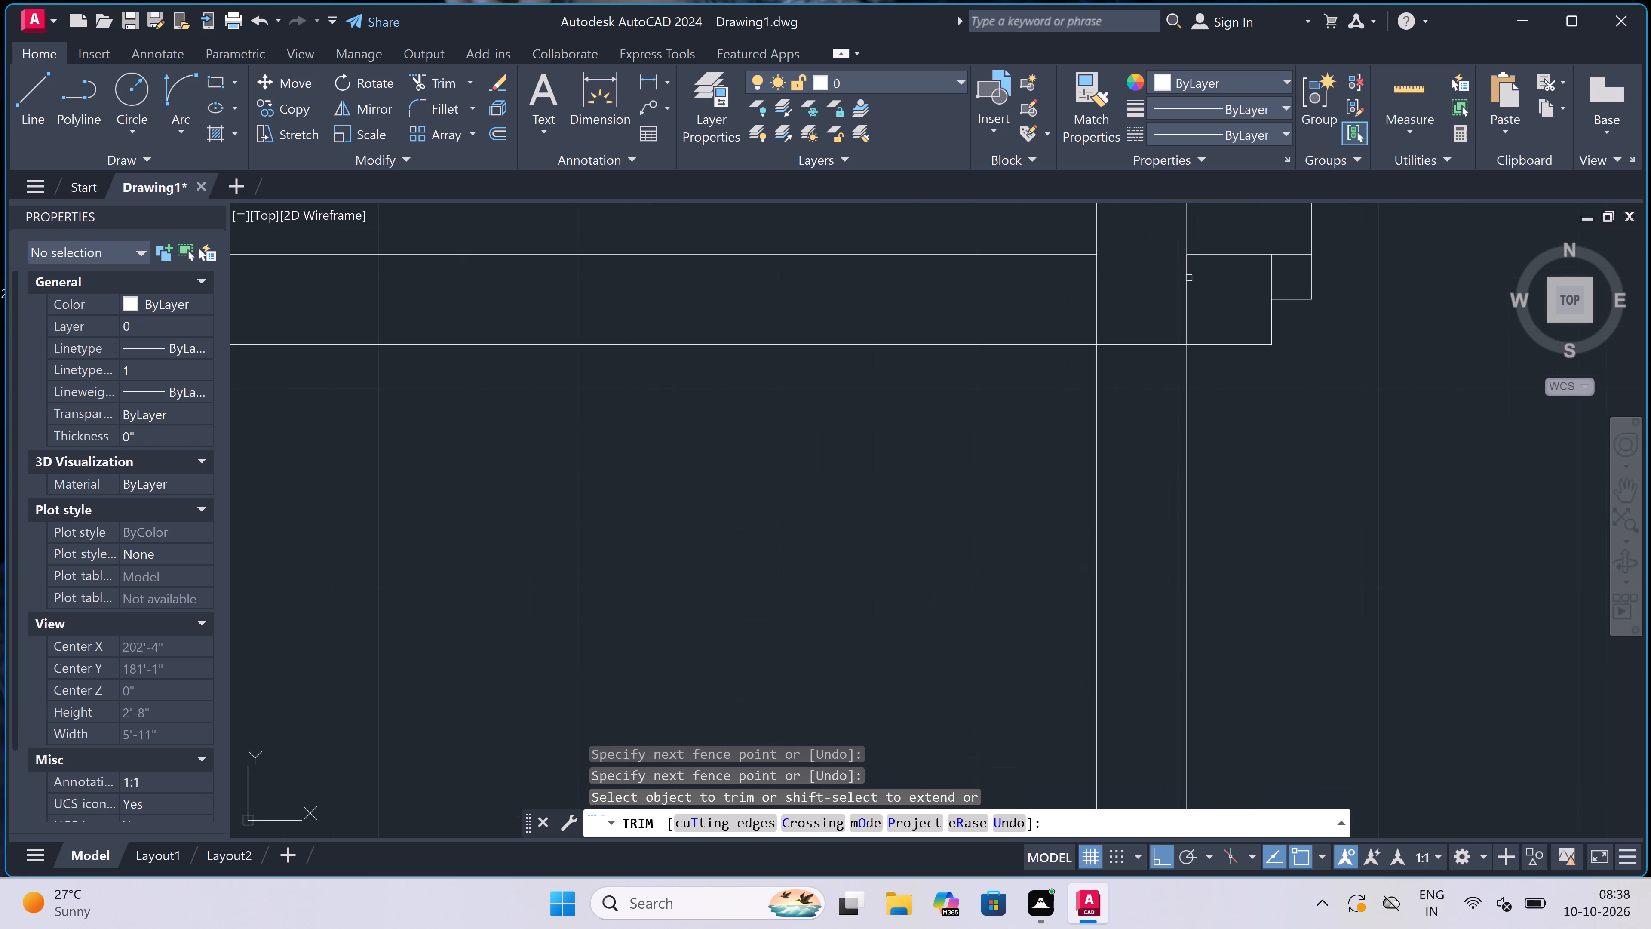
pyautogui.click(1193, 279)
pyautogui.click(1047, 292)
pyautogui.scroll(-3, 1047, 292)
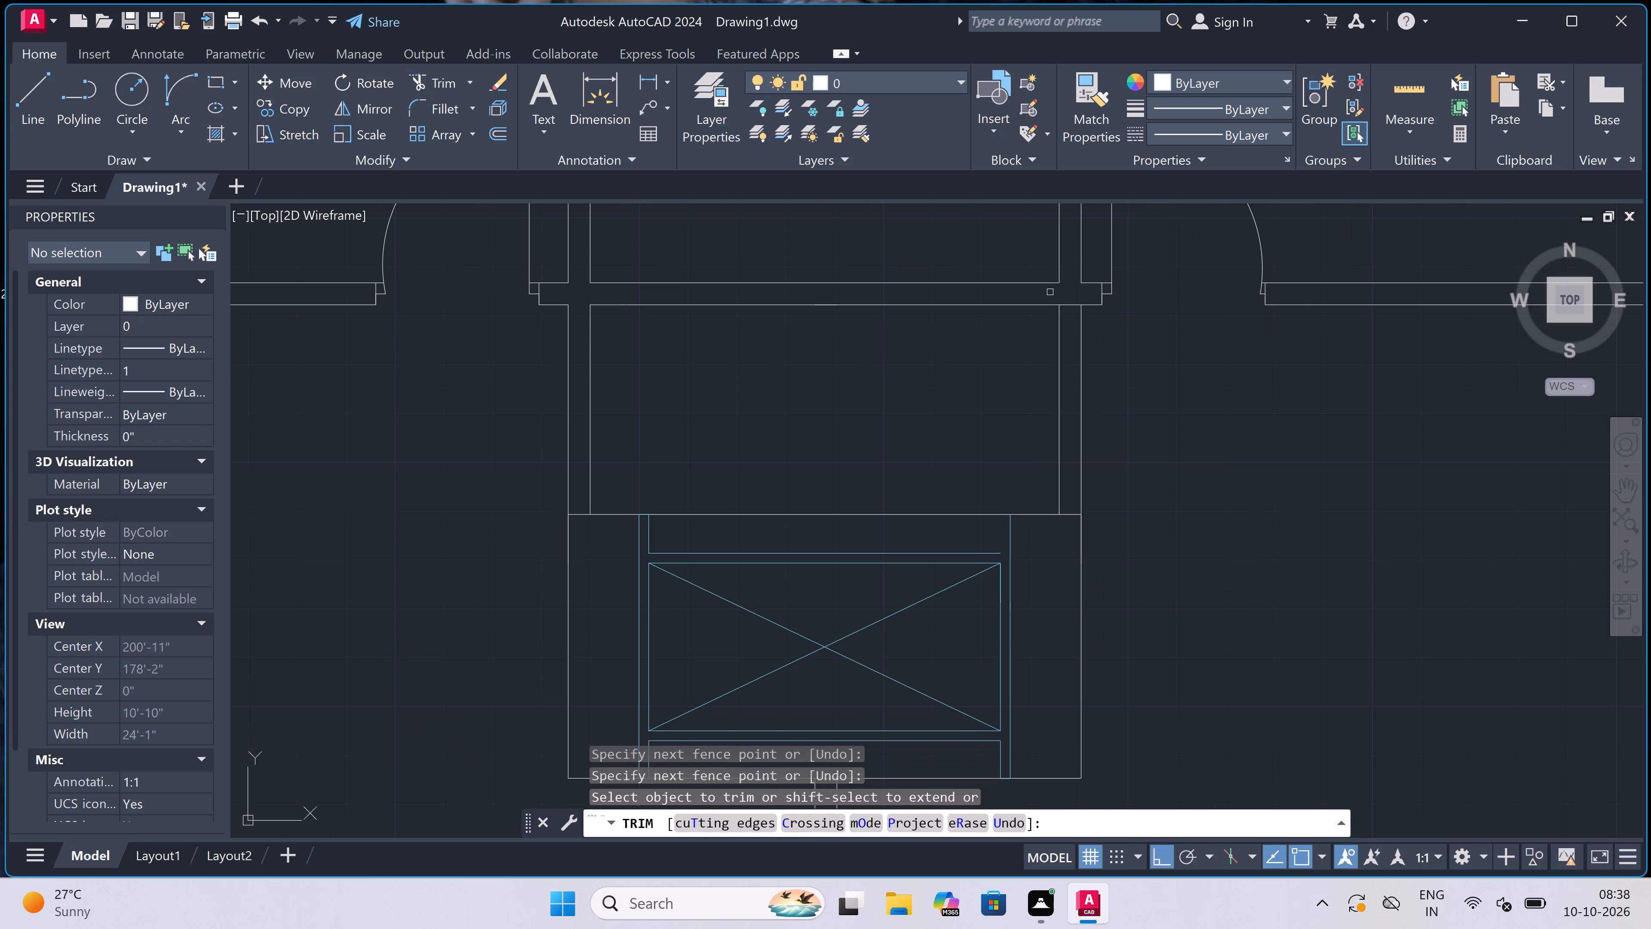
pyautogui.scroll(2, 1059, 292)
pyautogui.click(1082, 292)
pyautogui.click(1092, 378)
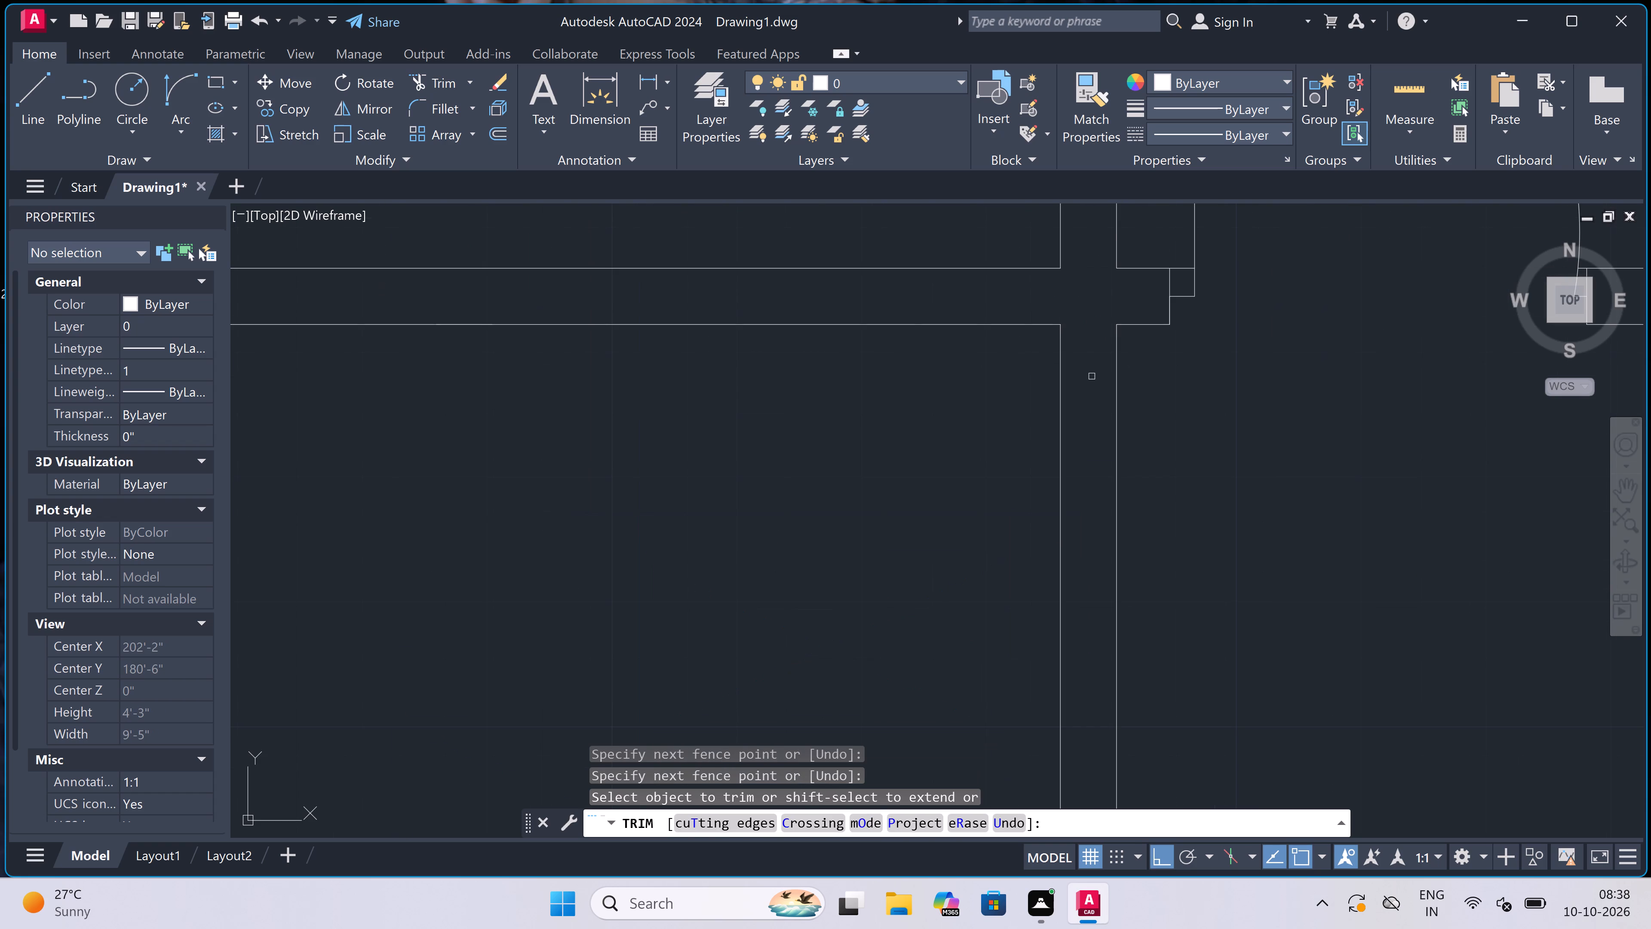
pyautogui.scroll(-3, 1092, 362)
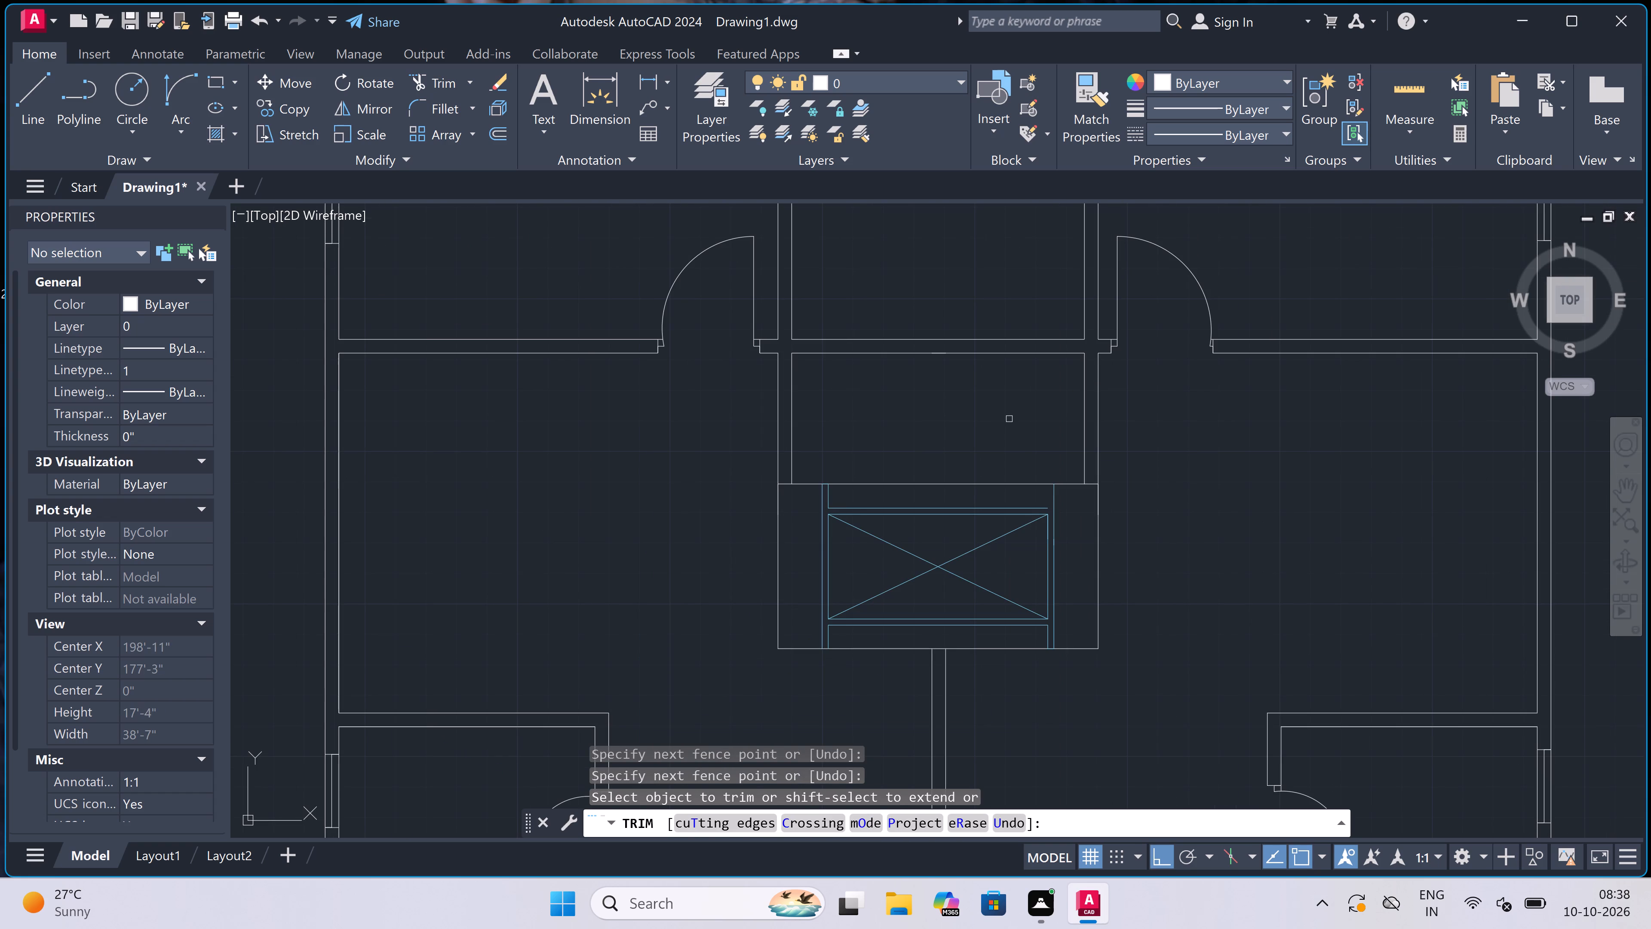
pyautogui.press('Escape')
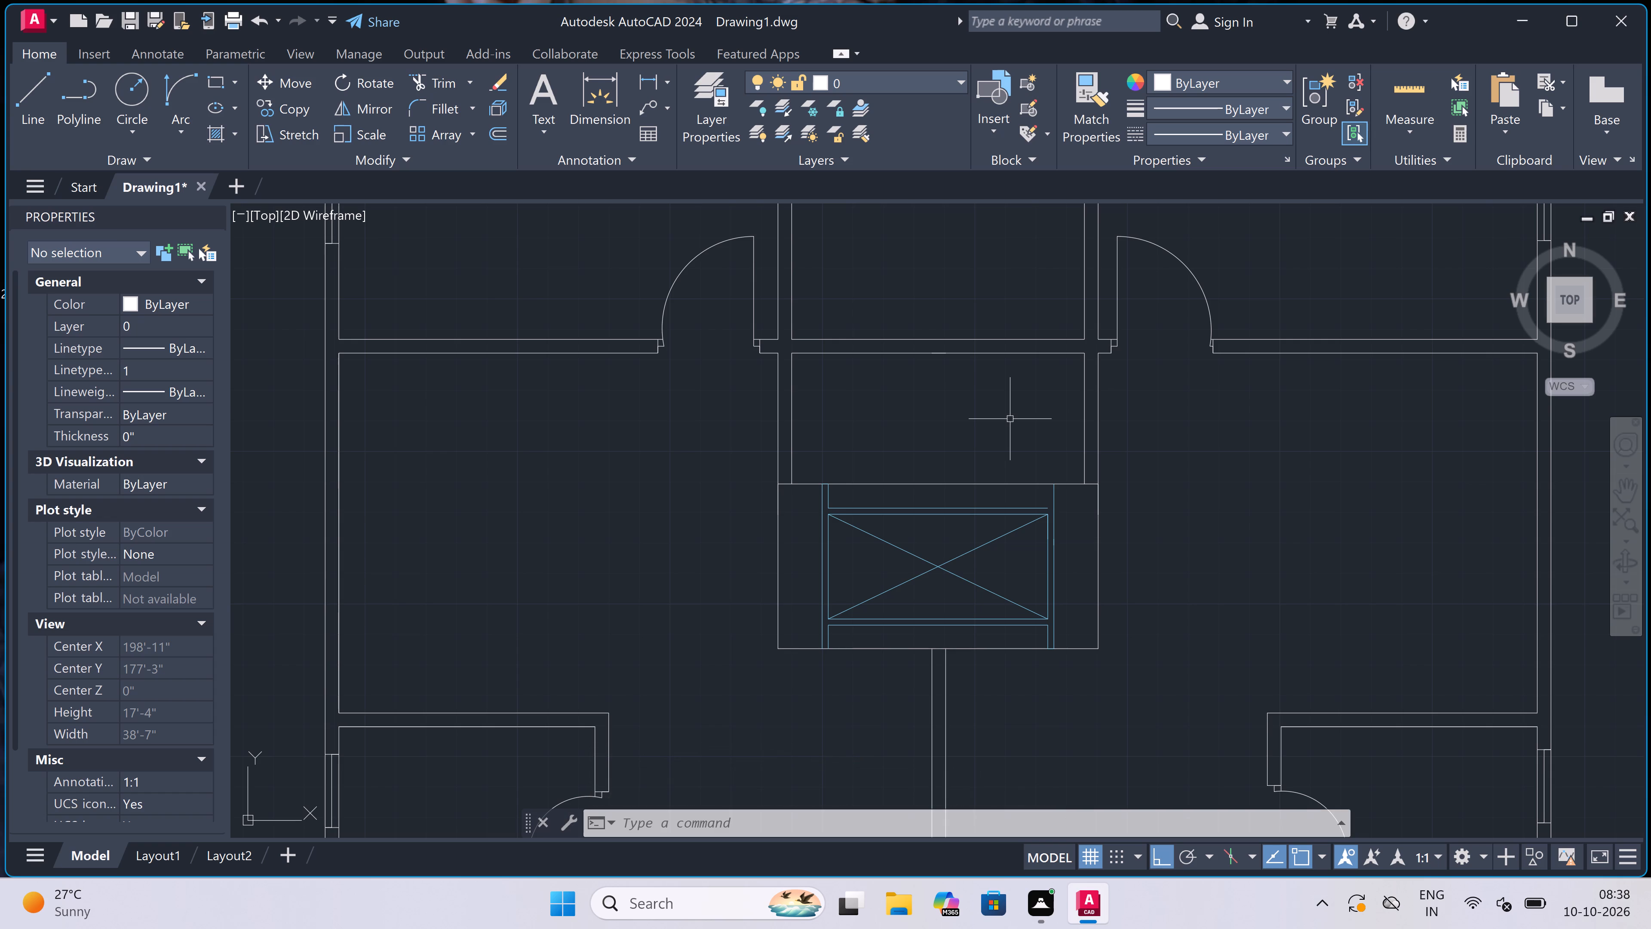
# Draw a line across the right wall just above the rectangle, then from its midpoint a 2" upward jamb and a 3' door leaf to the right.
pyautogui.write('l')
pyautogui.press('space')
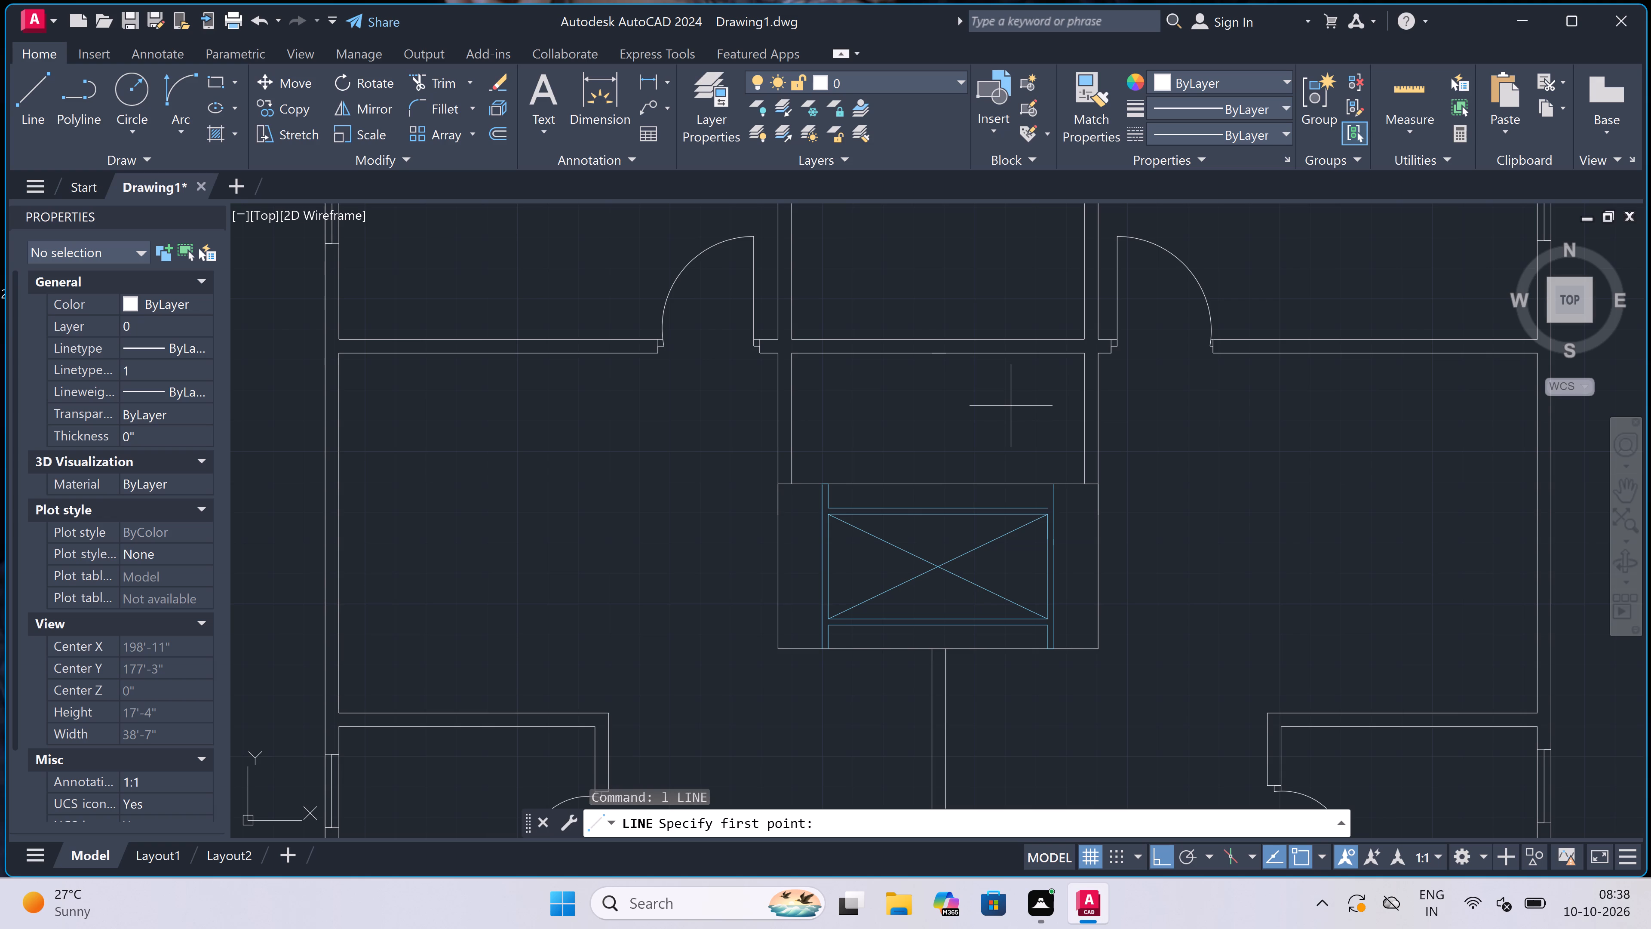
pyautogui.scroll(-2, 1011, 406)
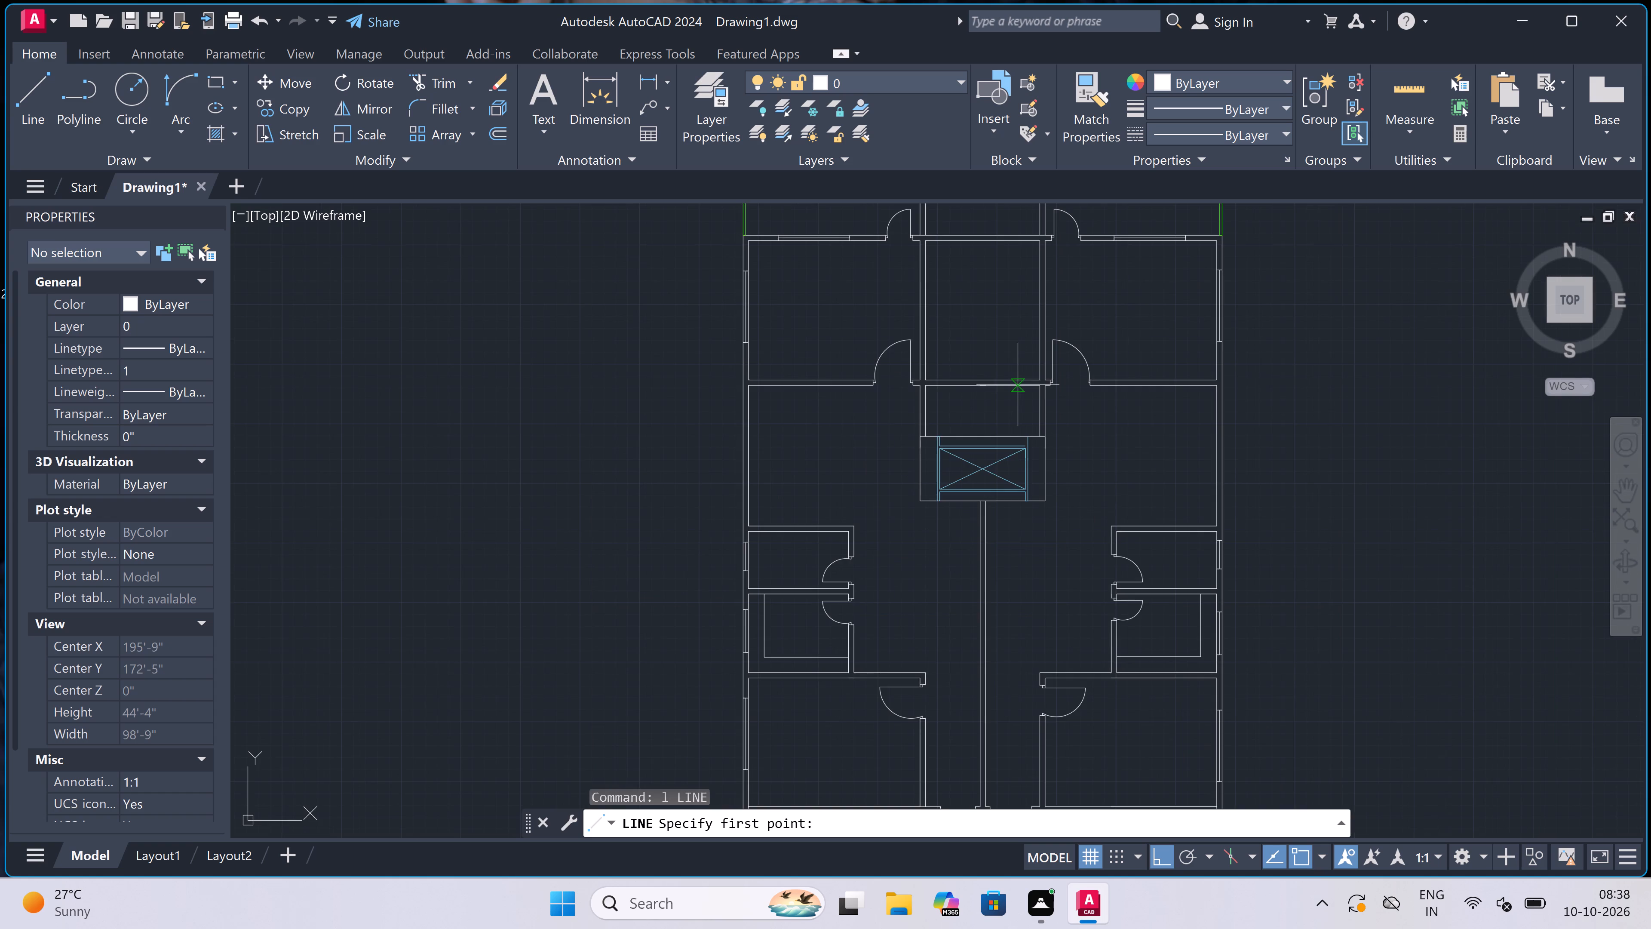
pyautogui.scroll(3, 1019, 379)
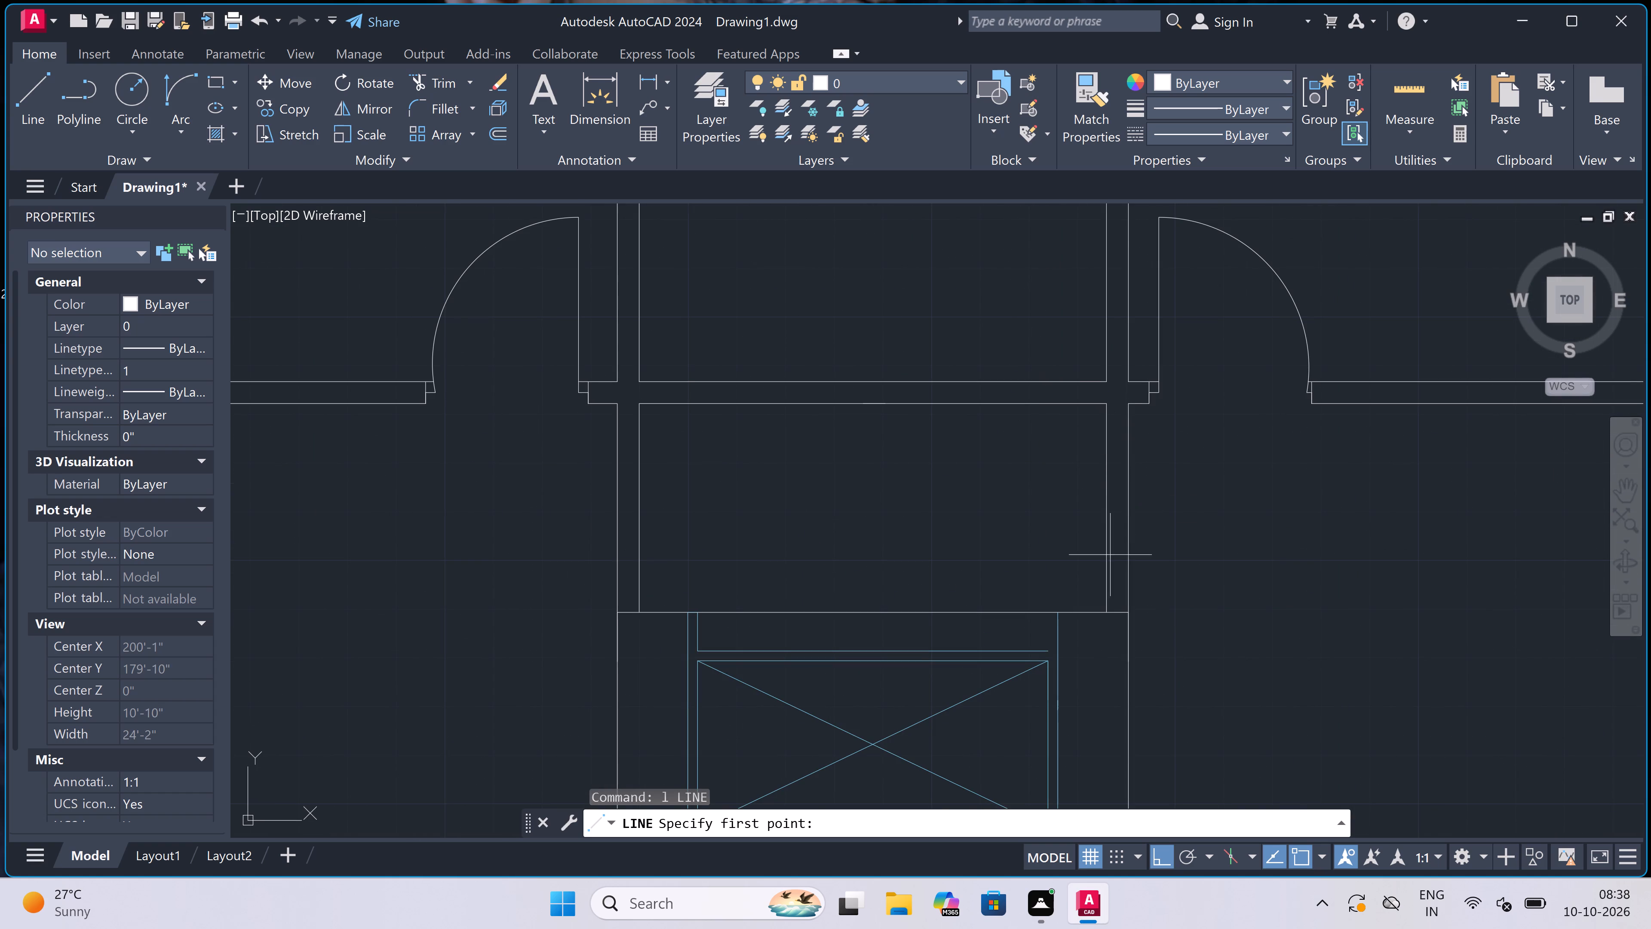
pyautogui.scroll(1, 1102, 575)
pyautogui.click(1108, 591)
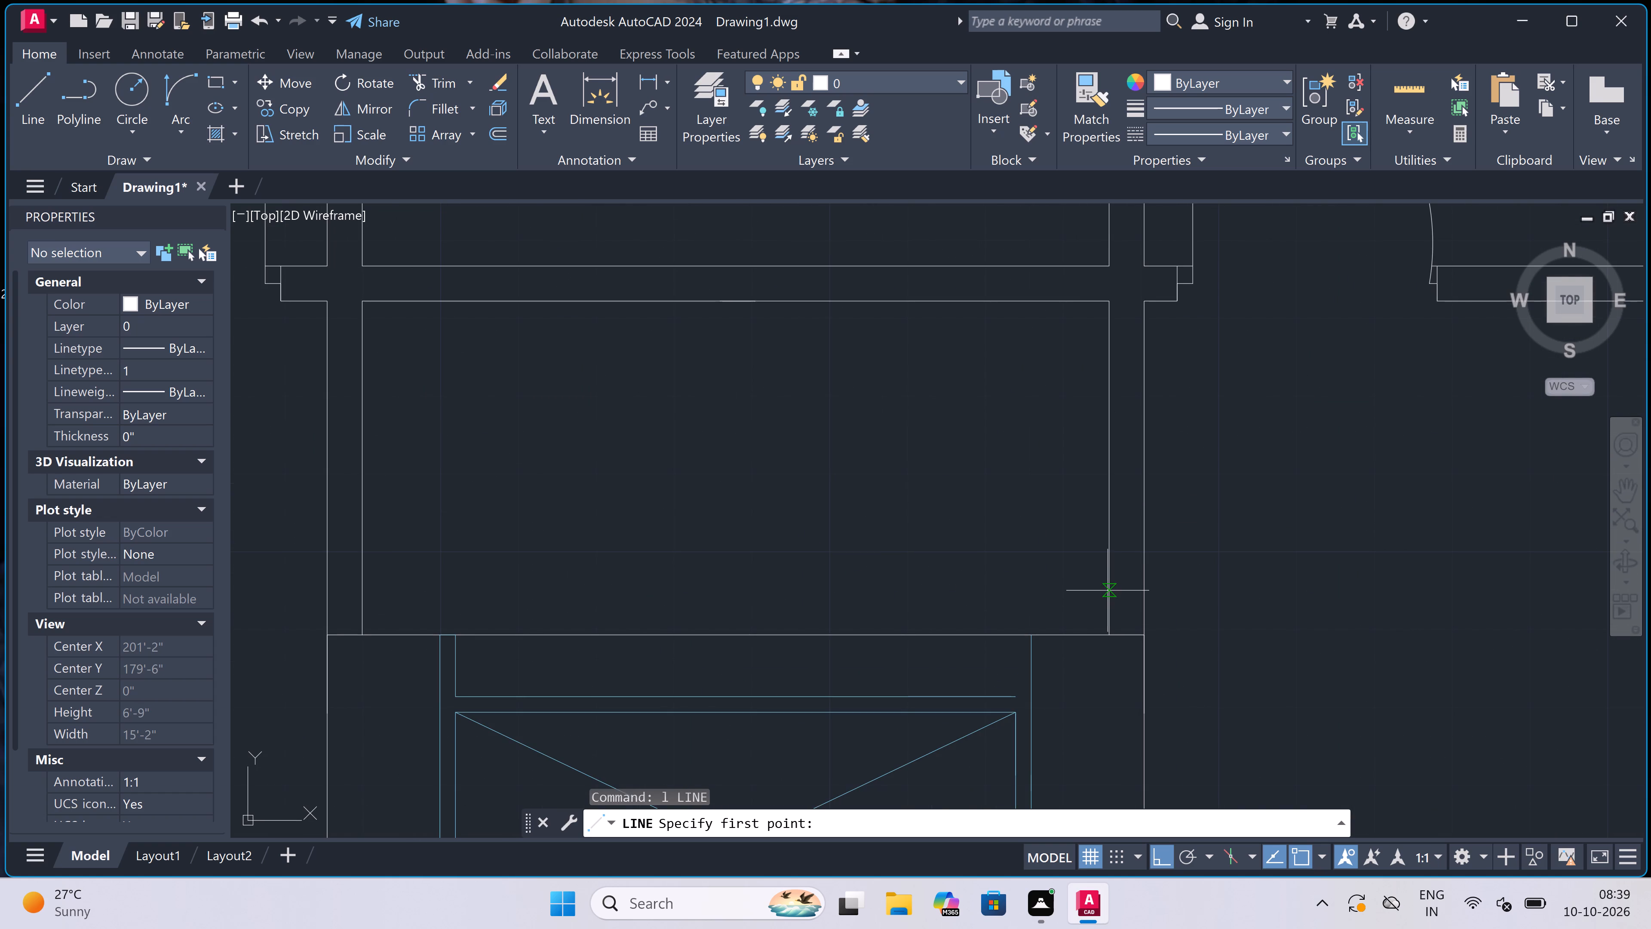
pyautogui.click(1141, 592)
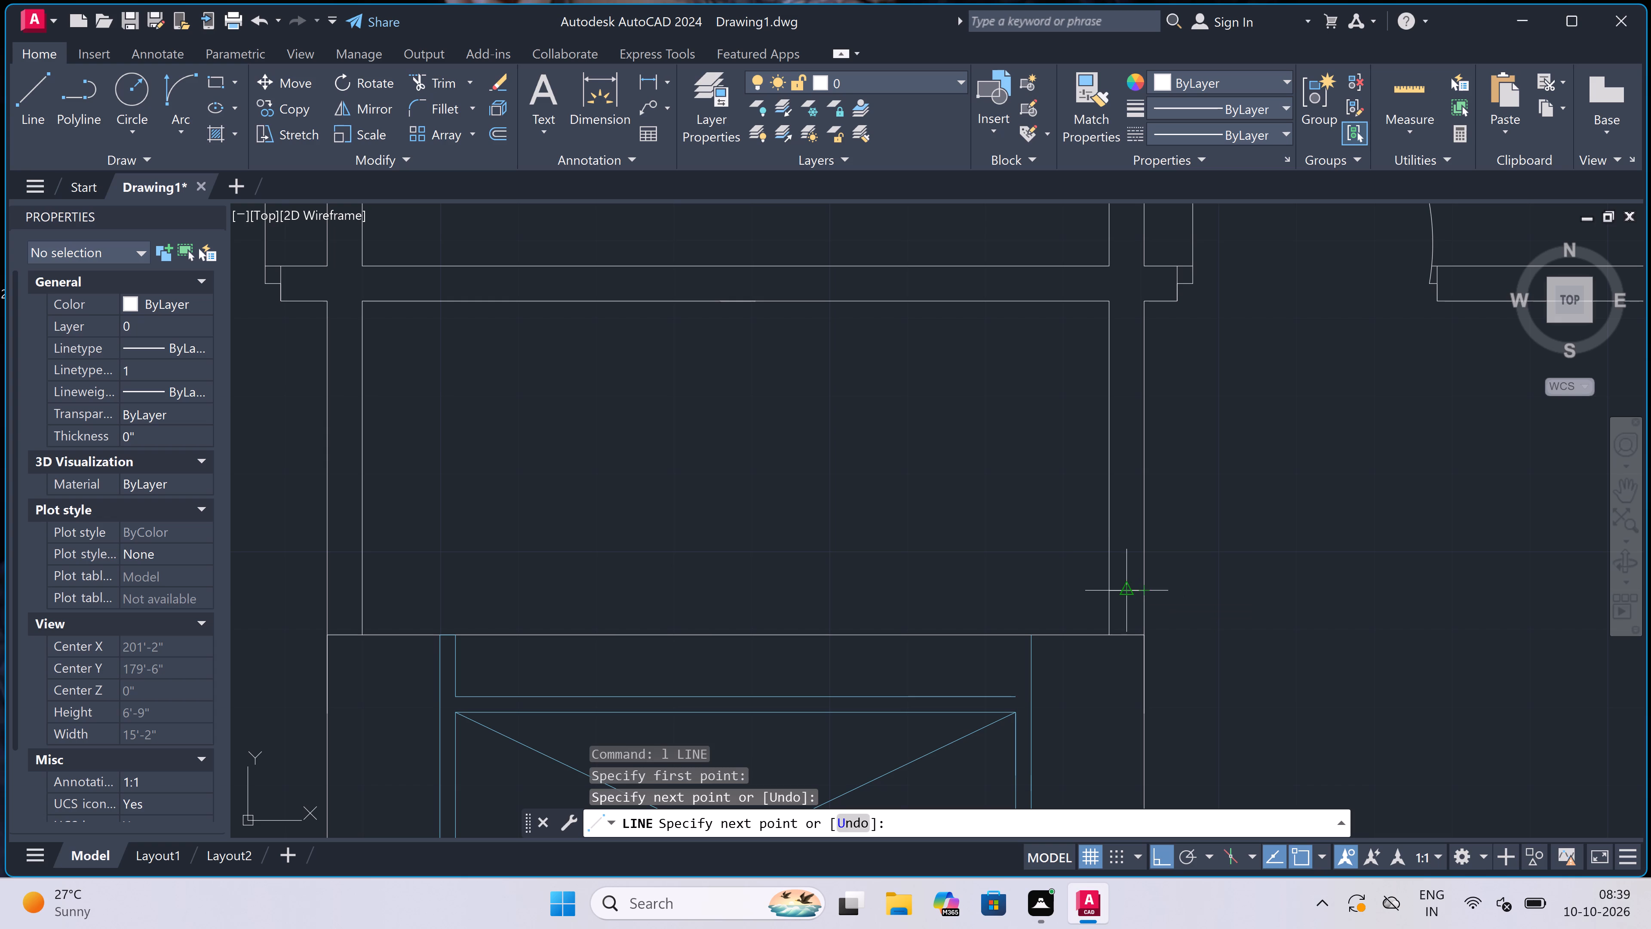
pyautogui.click(1124, 587)
pyautogui.write('2"')
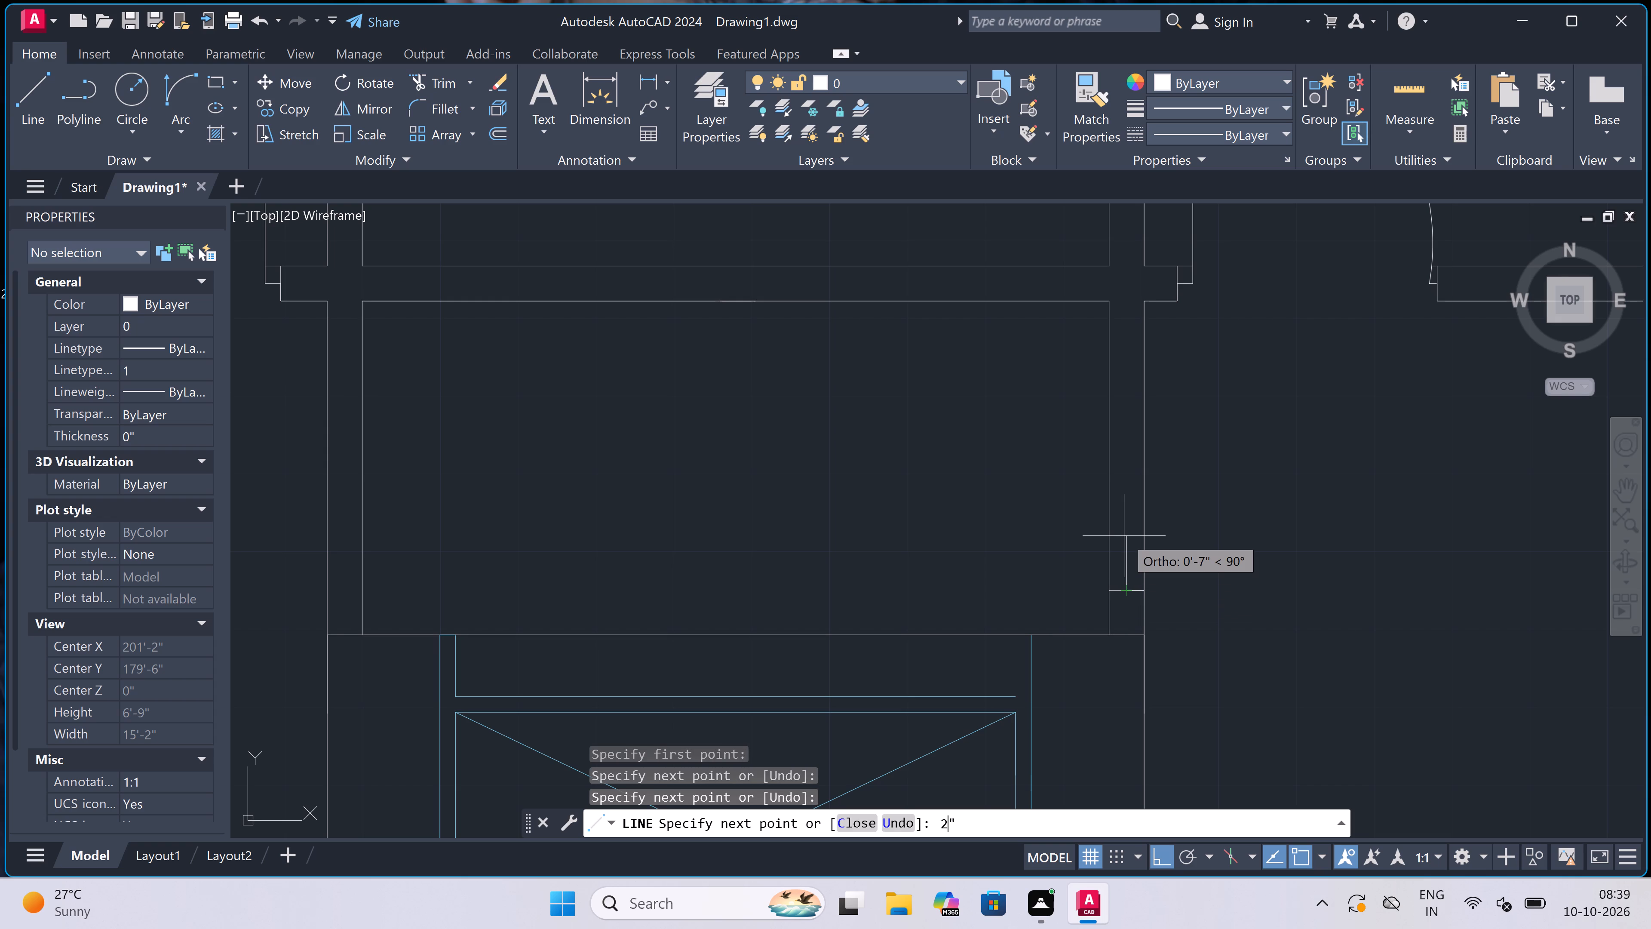
pyautogui.press('space')
pyautogui.write("3'")
pyautogui.press('space')
pyautogui.press('Escape')
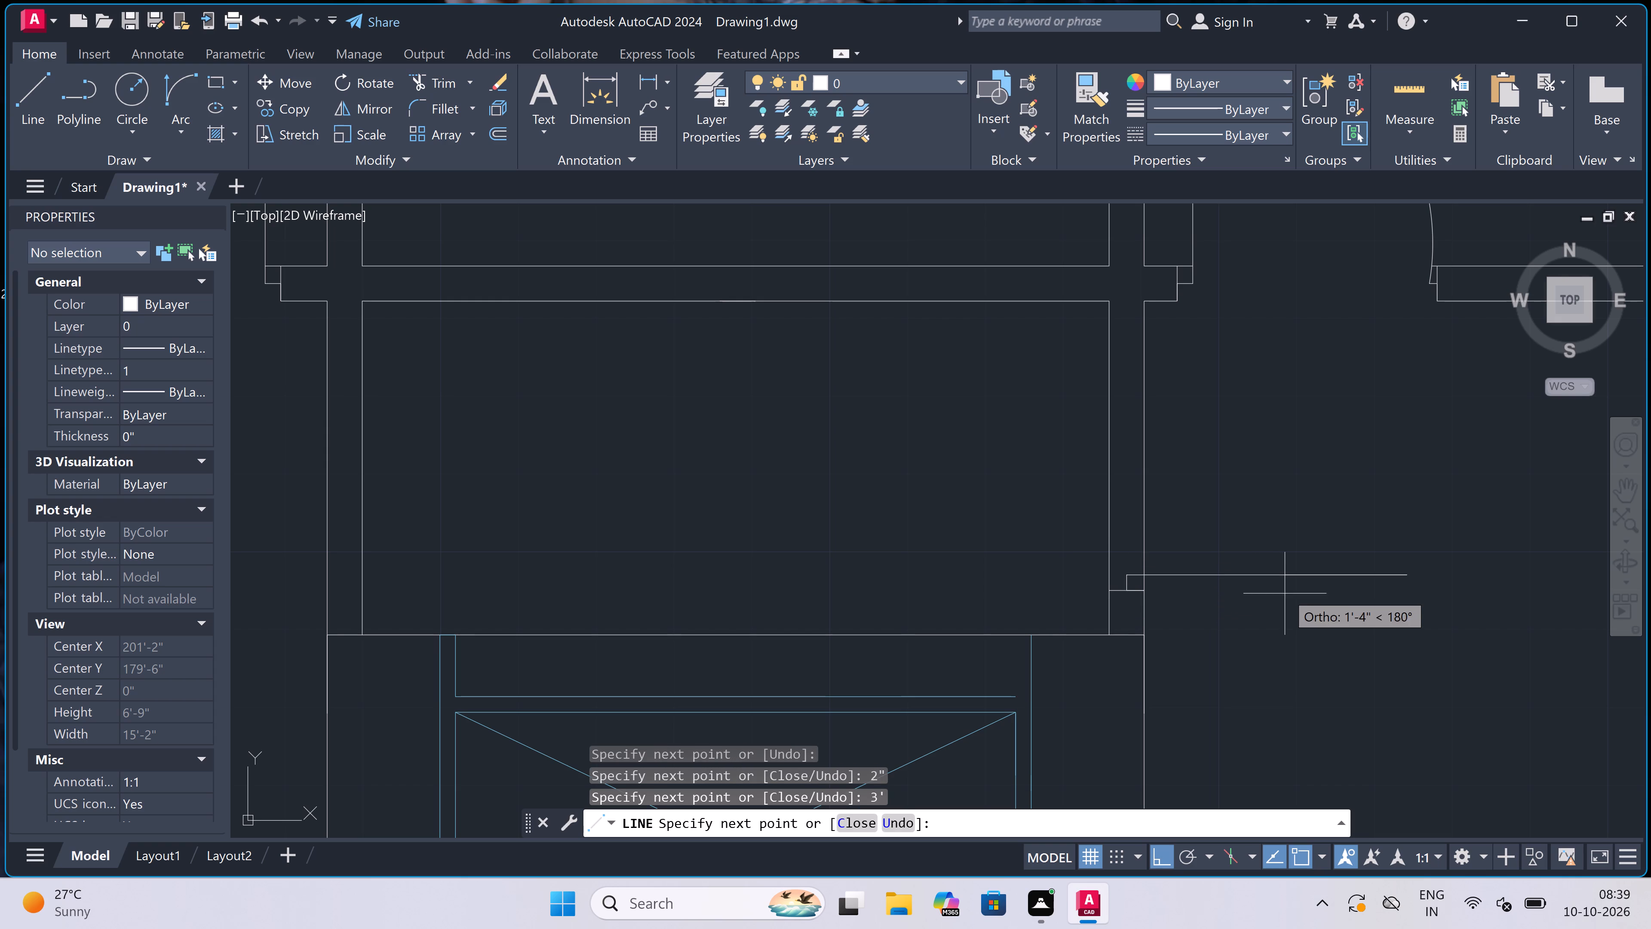
# Draw a second line across the right wall just below the horizontal wall, with a 2" downward jamb line from its midpoint.
pyautogui.press('space')
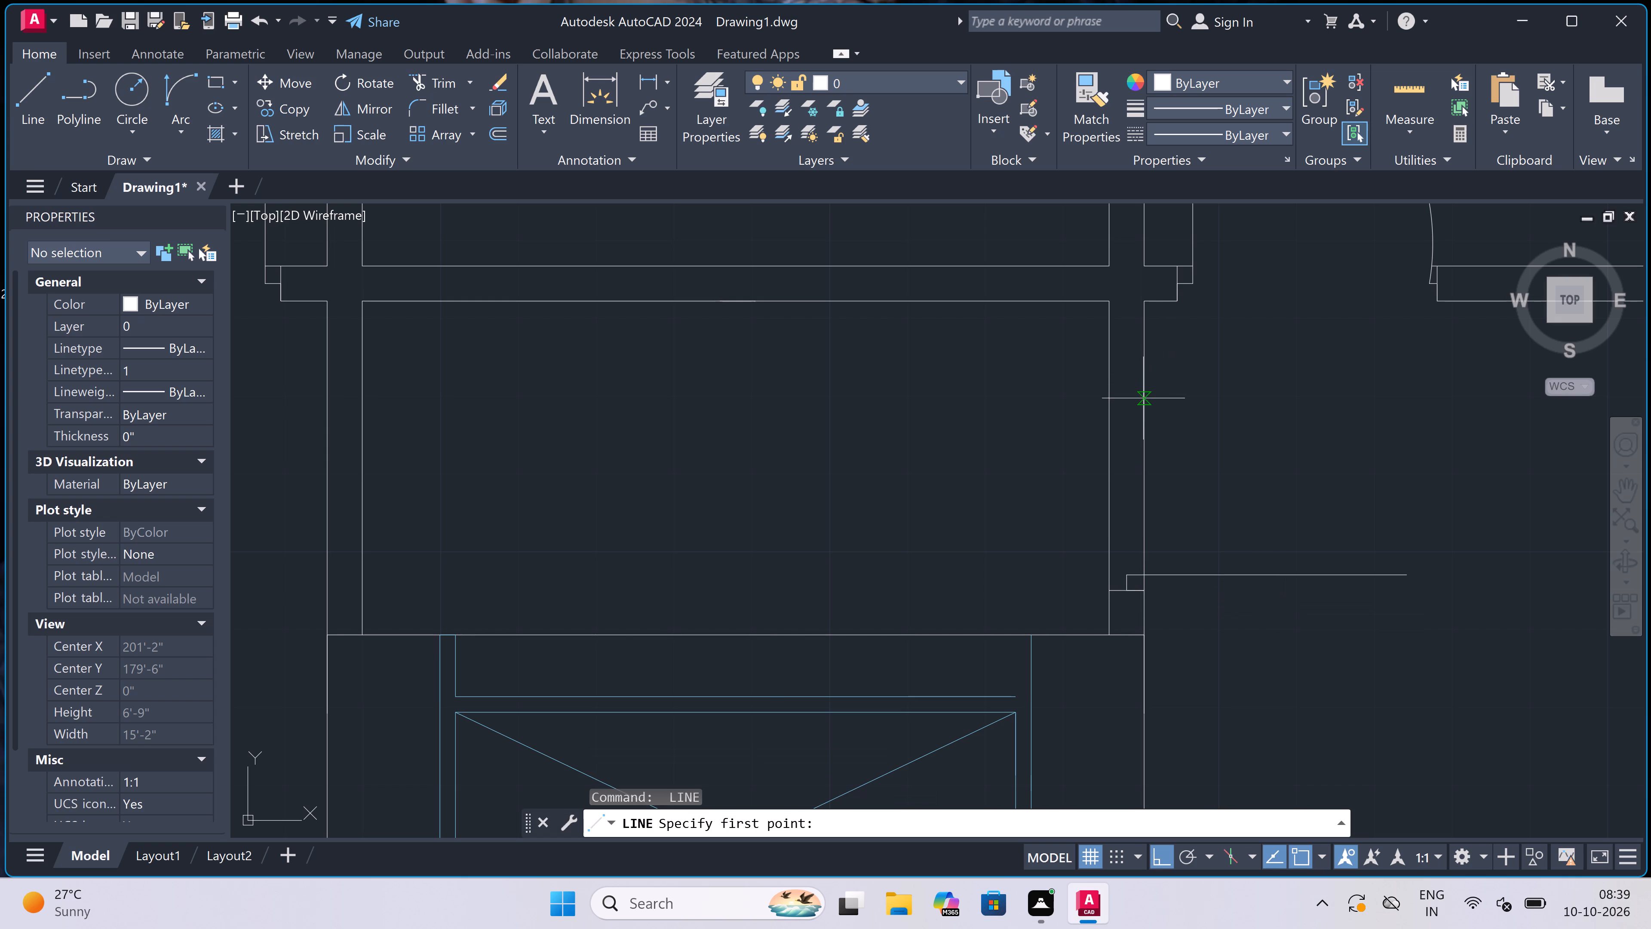
pyautogui.click(1141, 363)
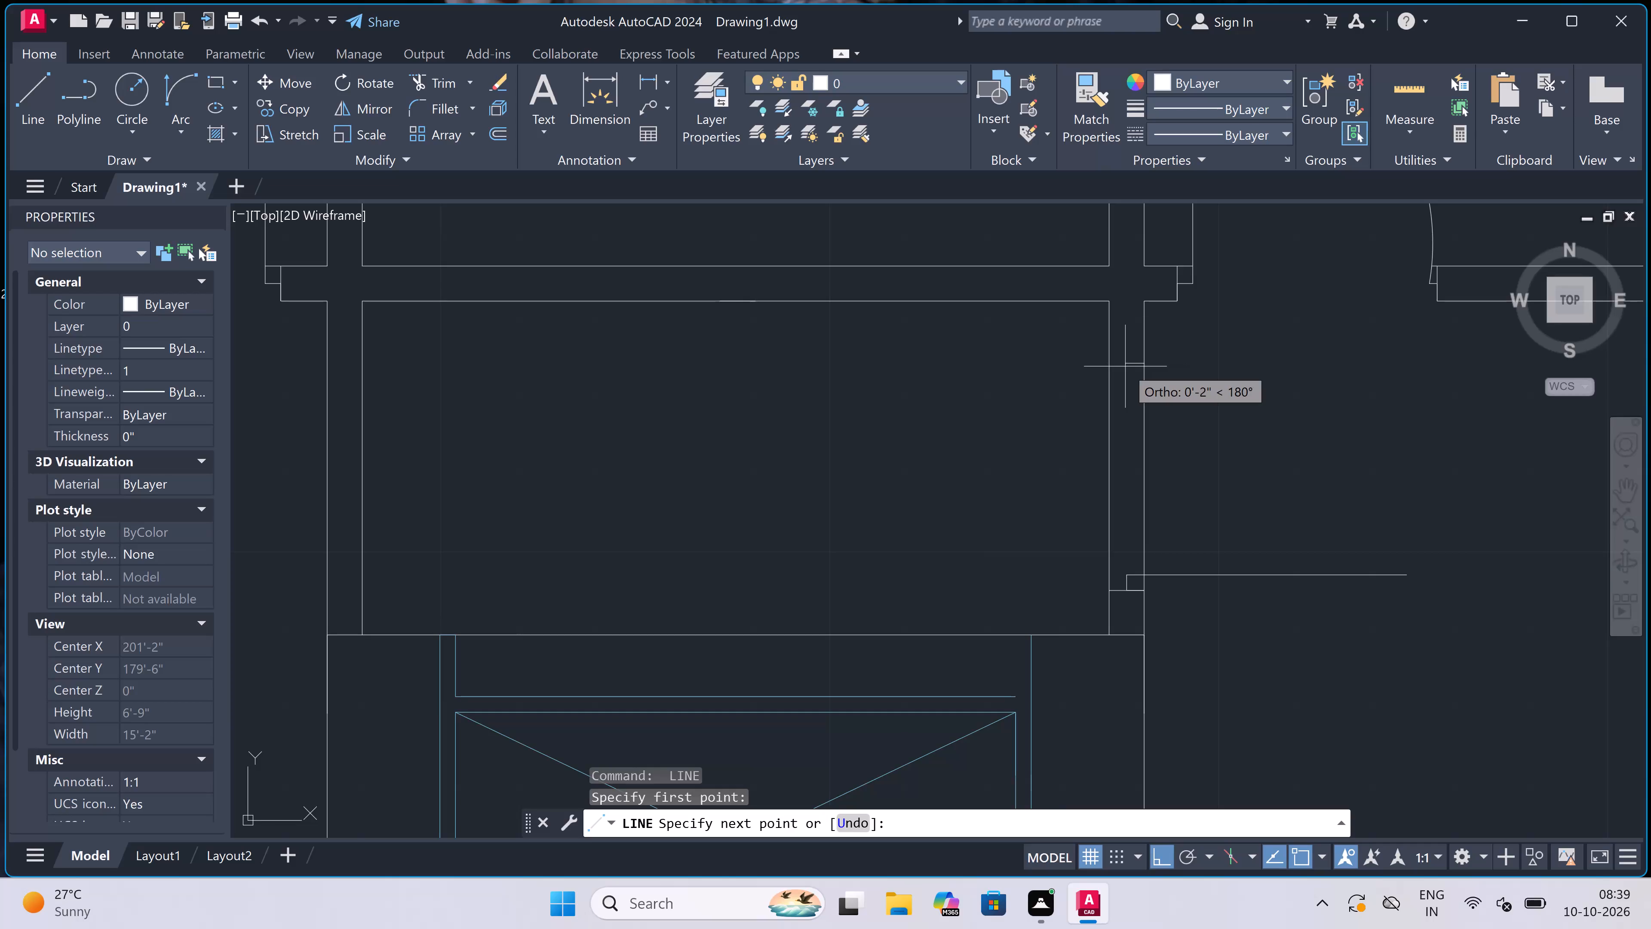
pyautogui.click(1113, 365)
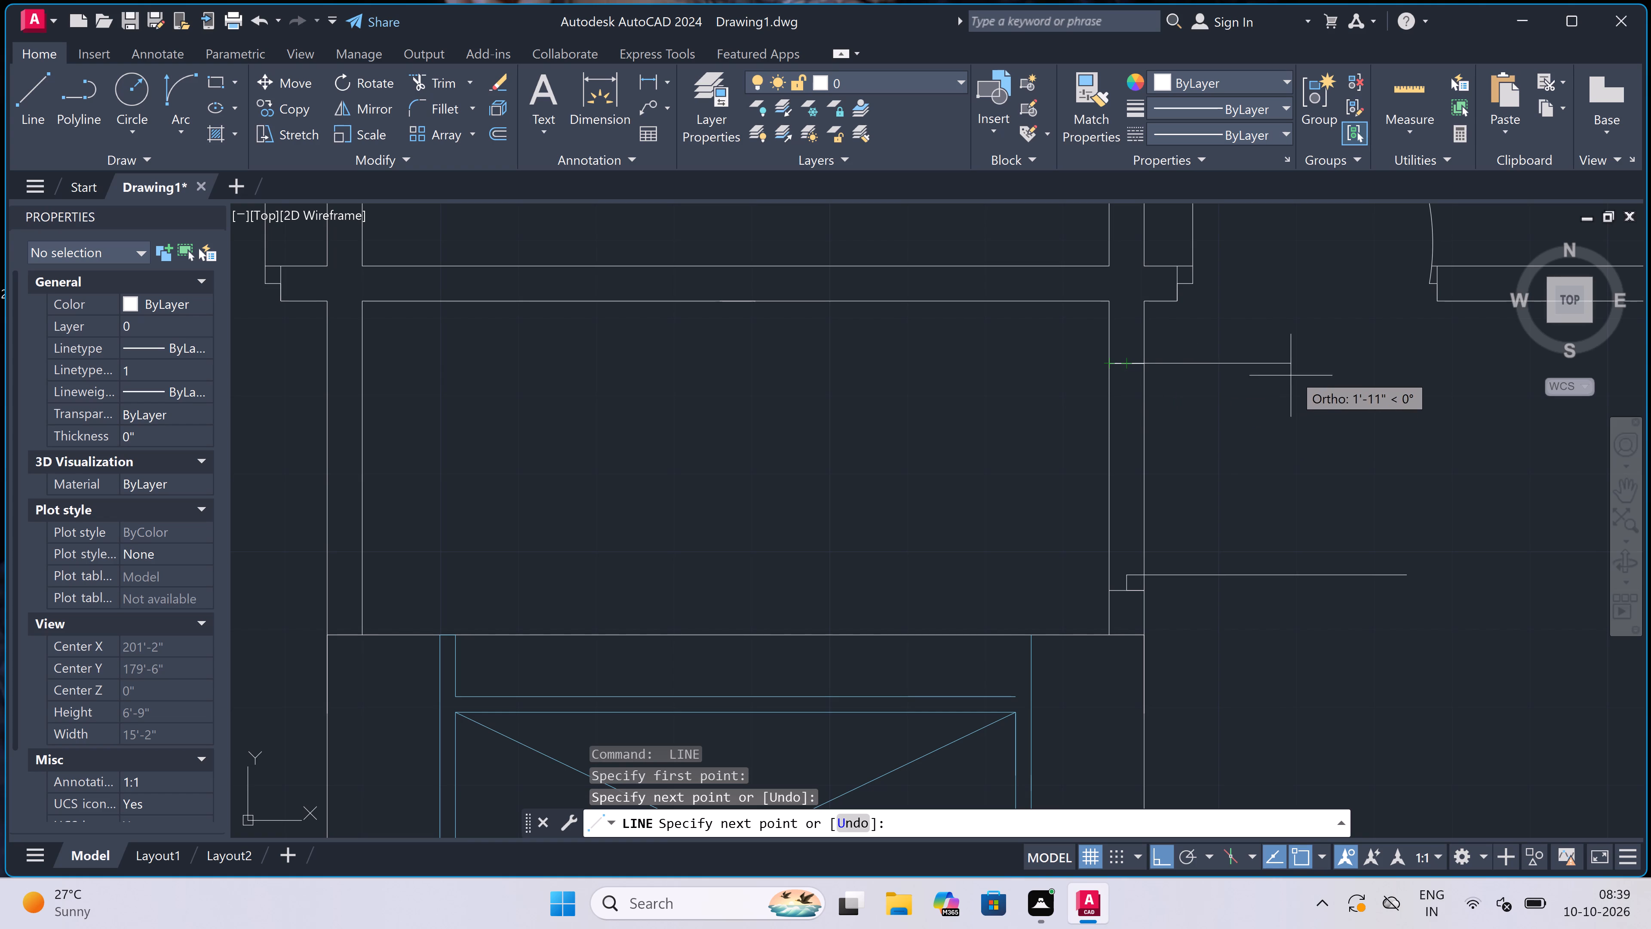
pyautogui.scroll(3, 1119, 359)
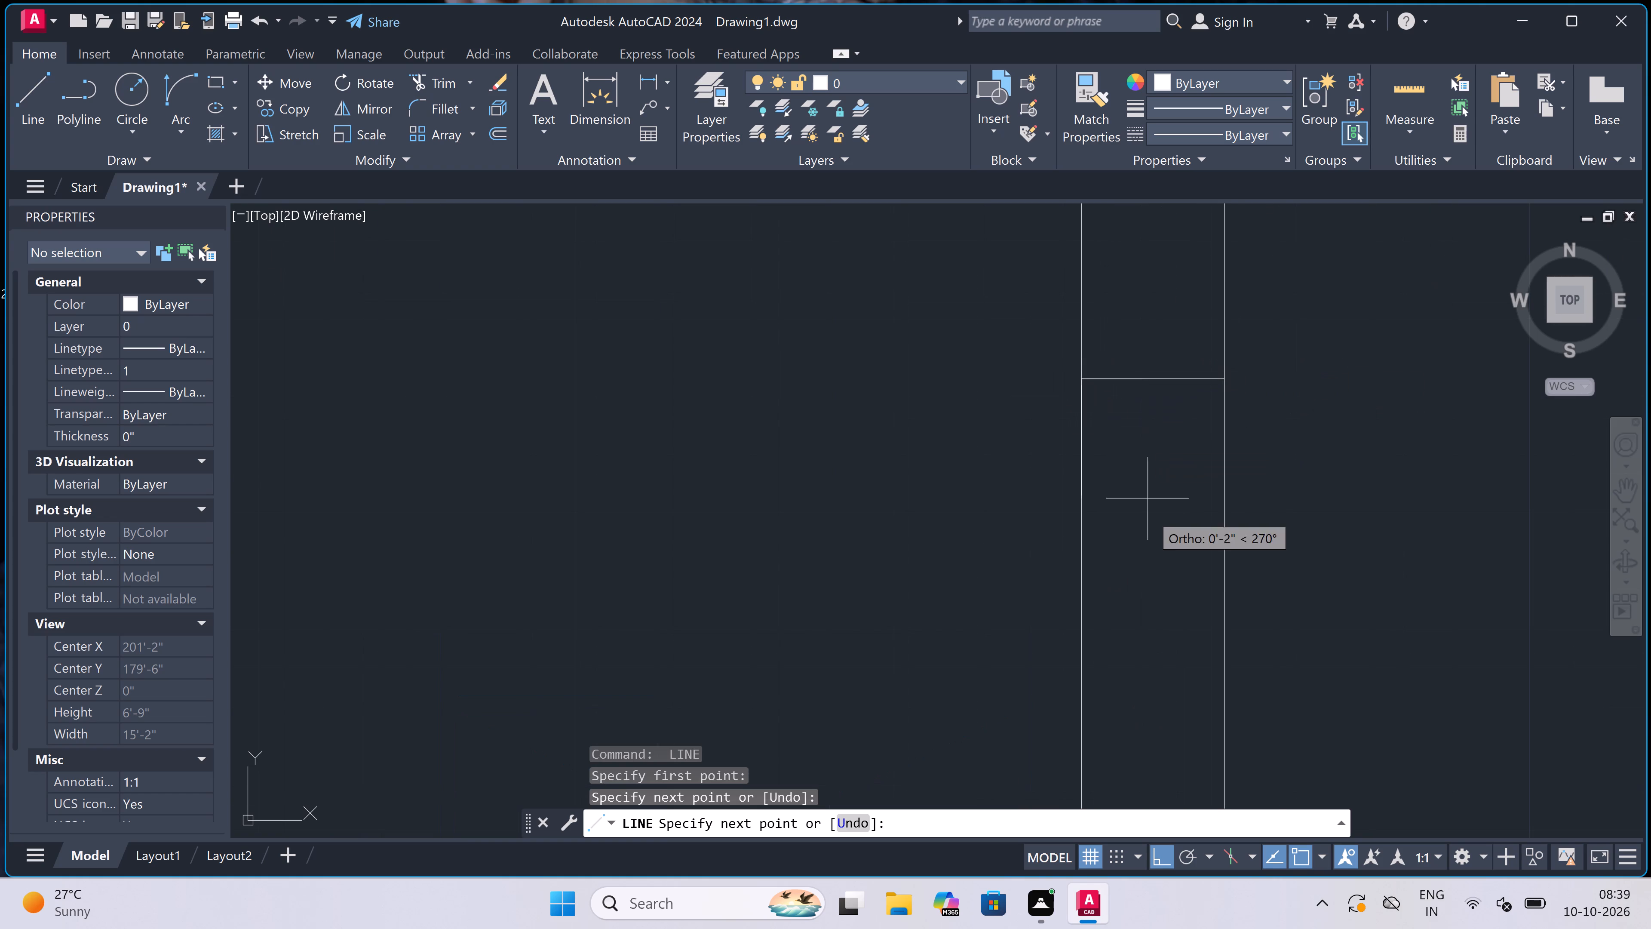
pyautogui.click(1157, 376)
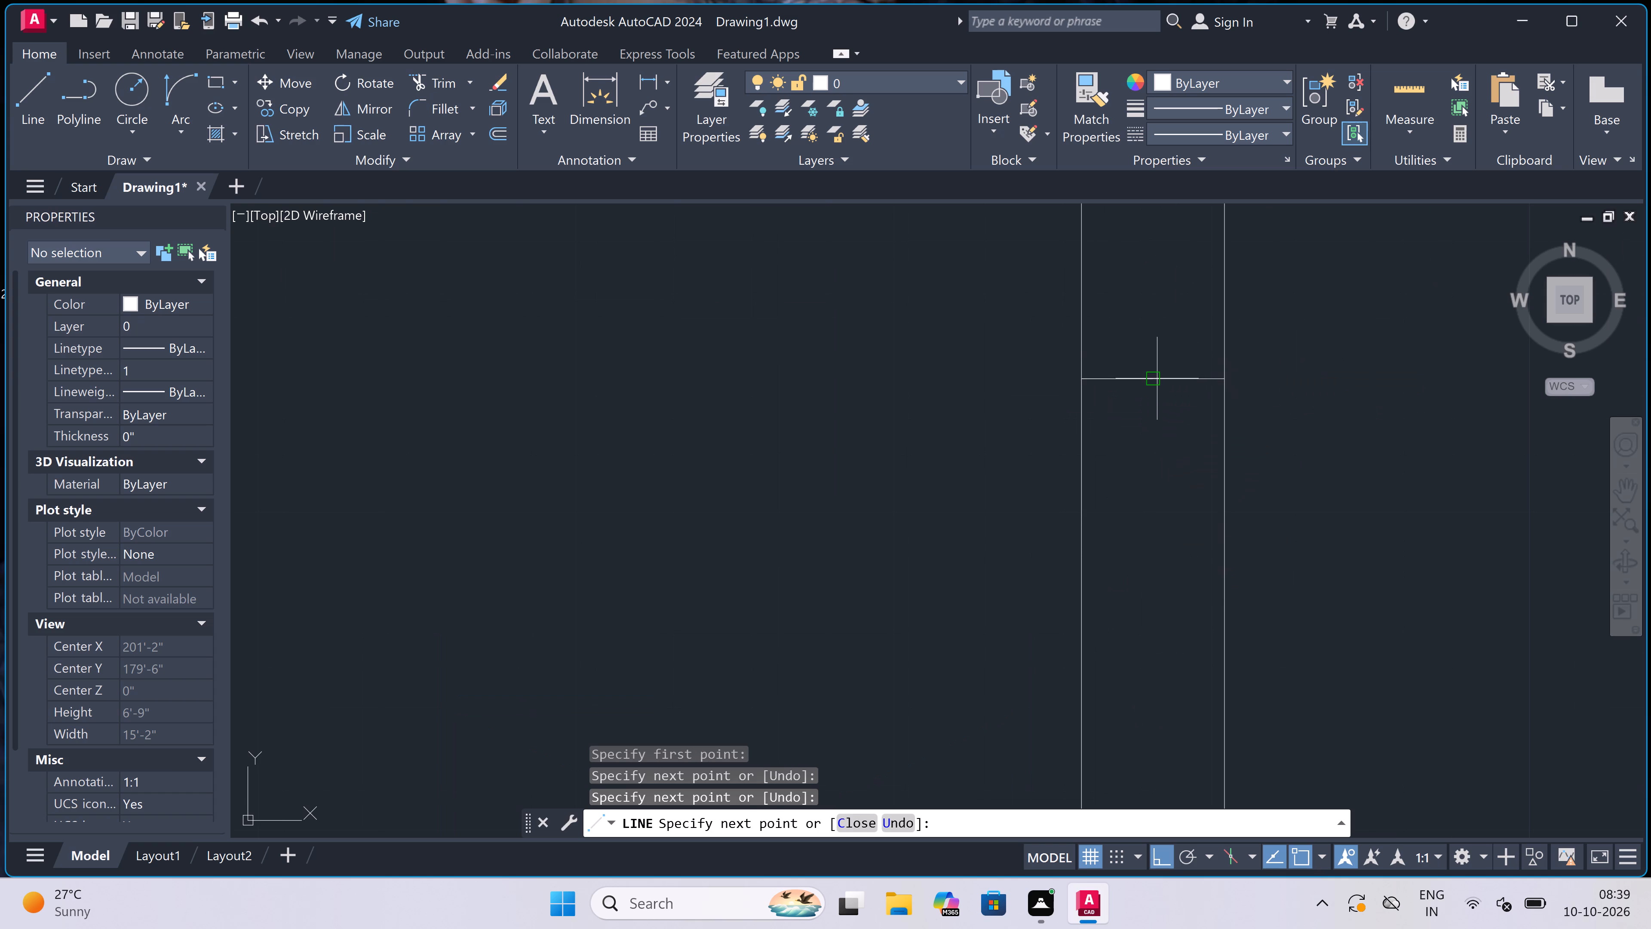
pyautogui.write('2"')
pyautogui.press('space')
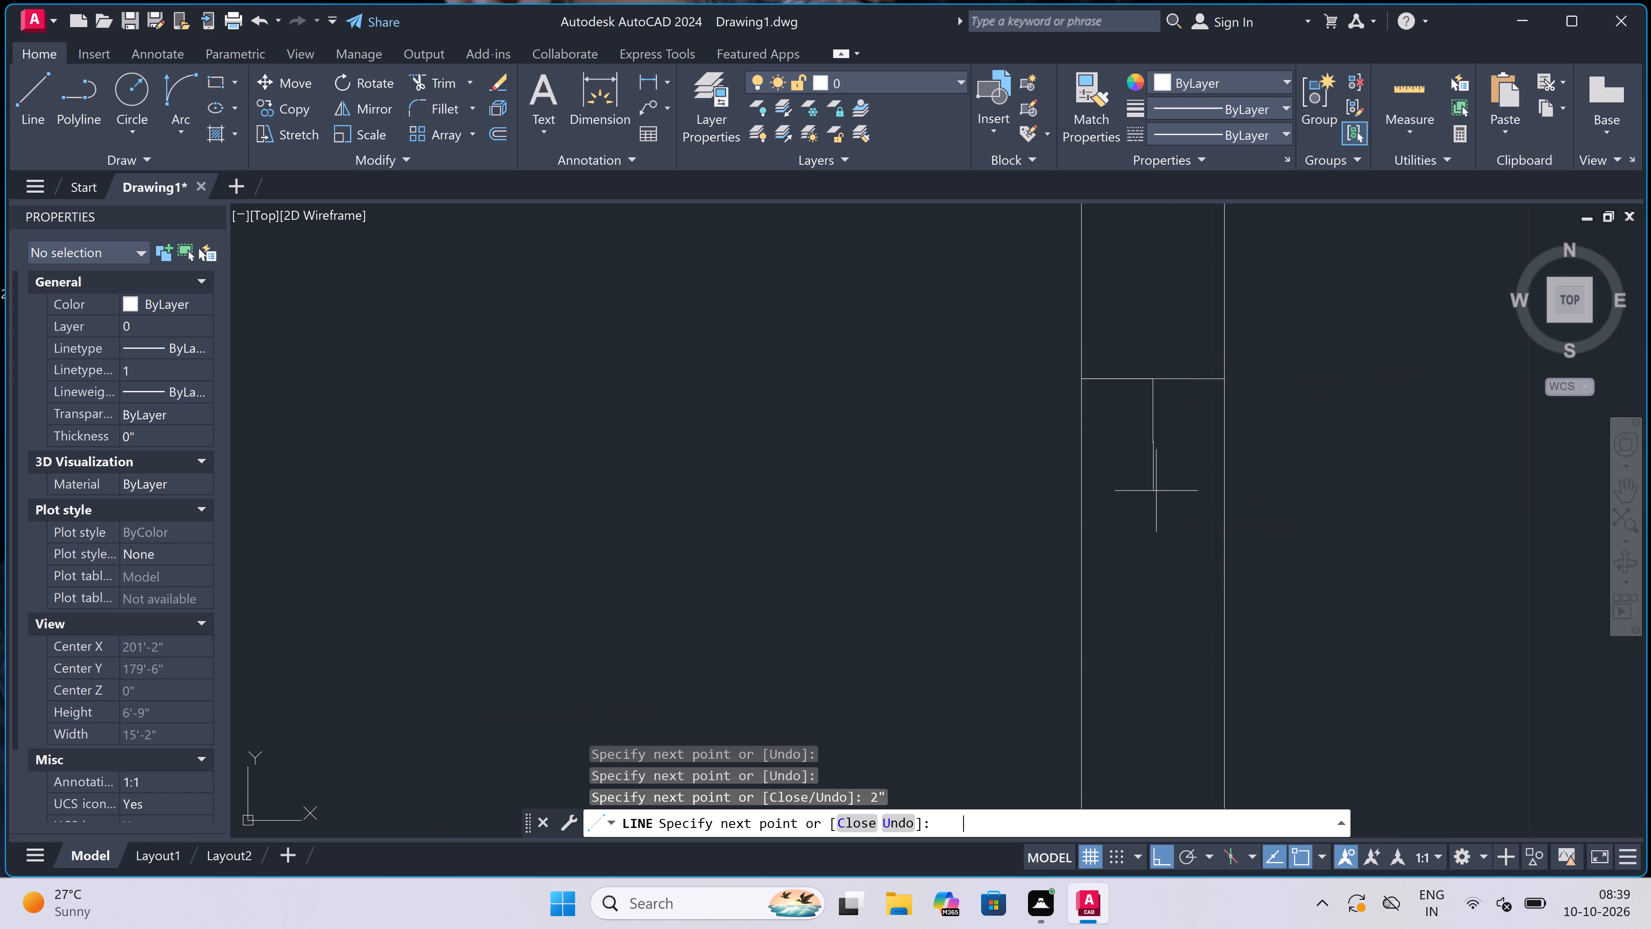
pyautogui.press('Escape')
pyautogui.scroll(-2, 1067, 463)
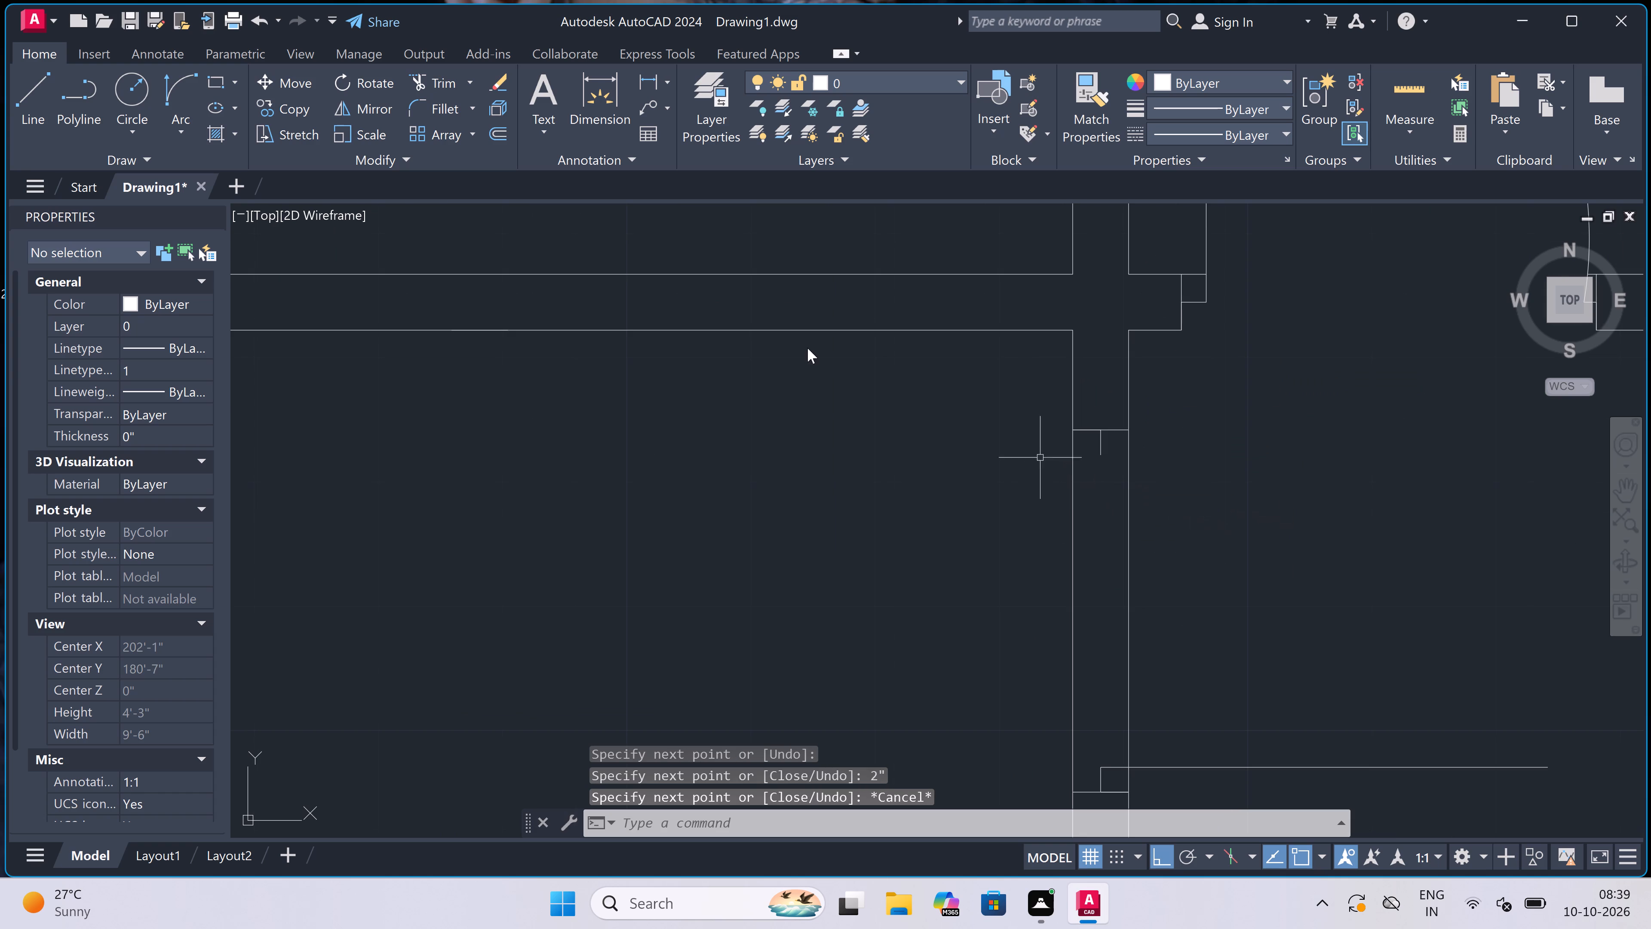
# Draw the door-swing arc from the leaf's outer end to the upper jamb line's end, with an upward start direction.
pyautogui.click(175, 88)
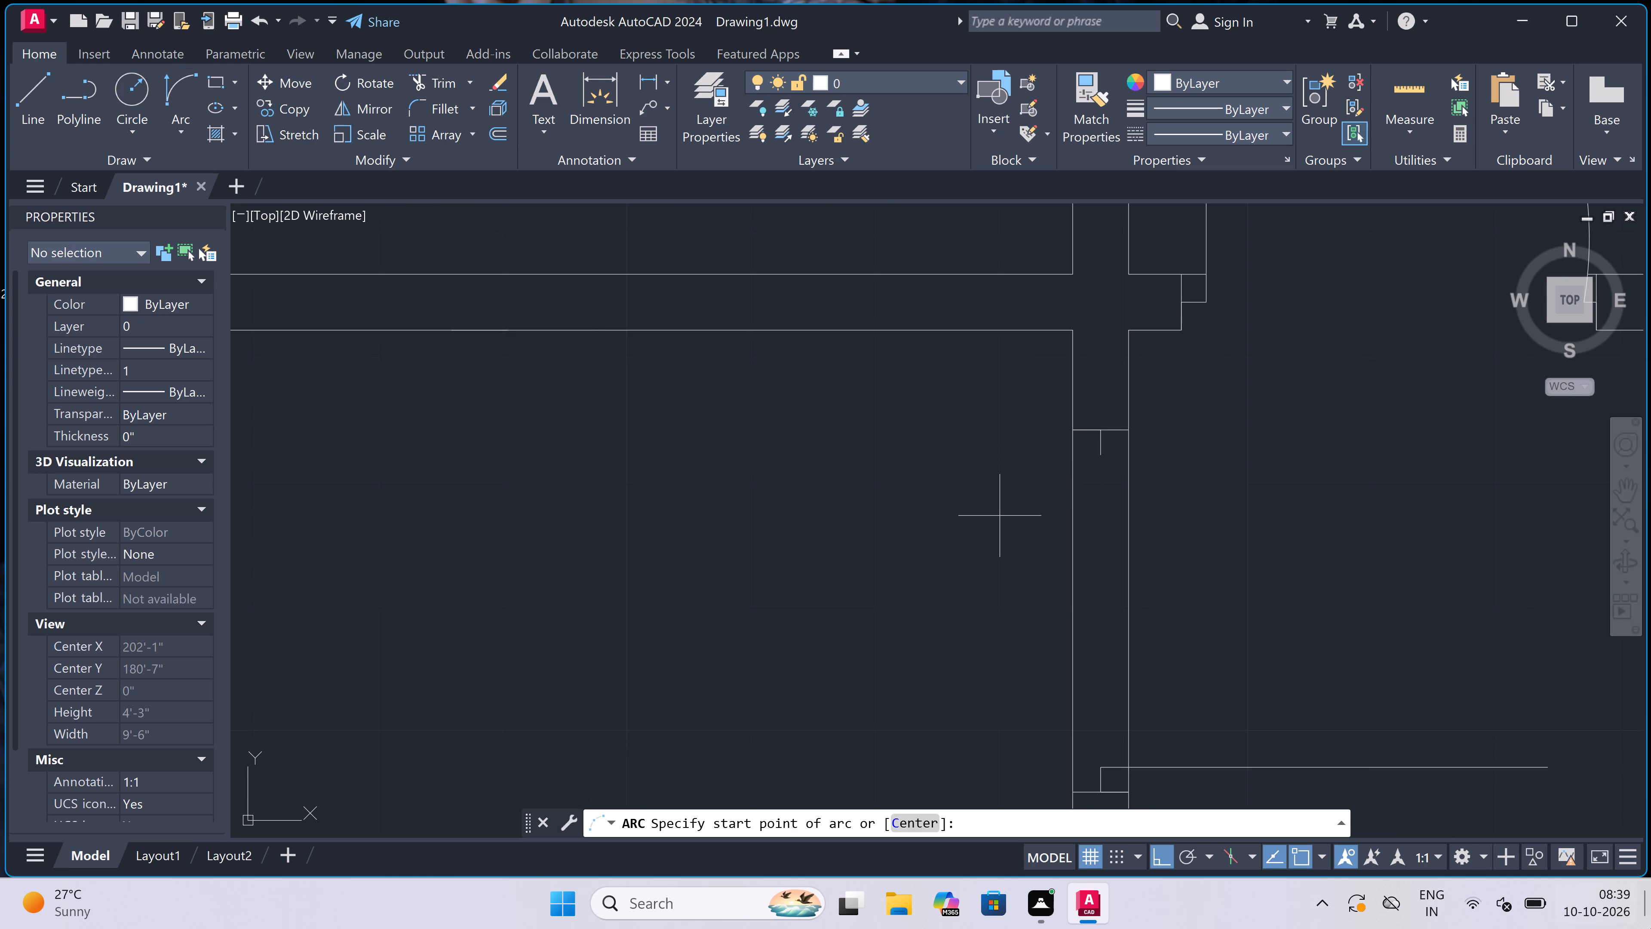
pyautogui.scroll(-2, 1381, 712)
pyautogui.scroll(1, 1419, 748)
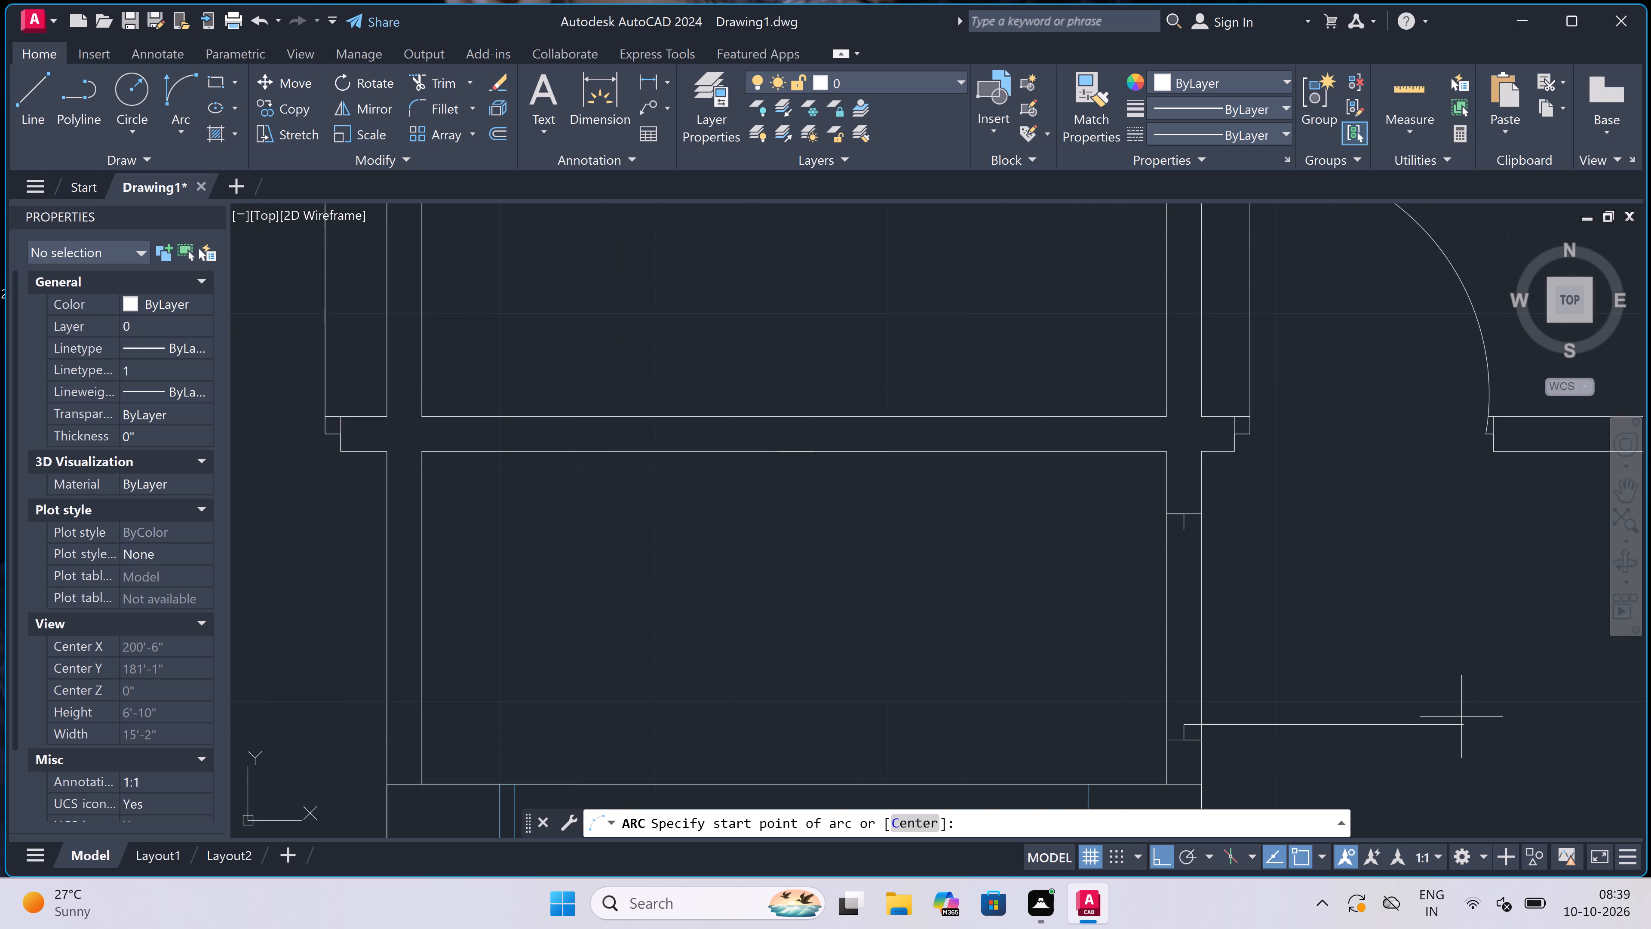
pyautogui.click(1468, 727)
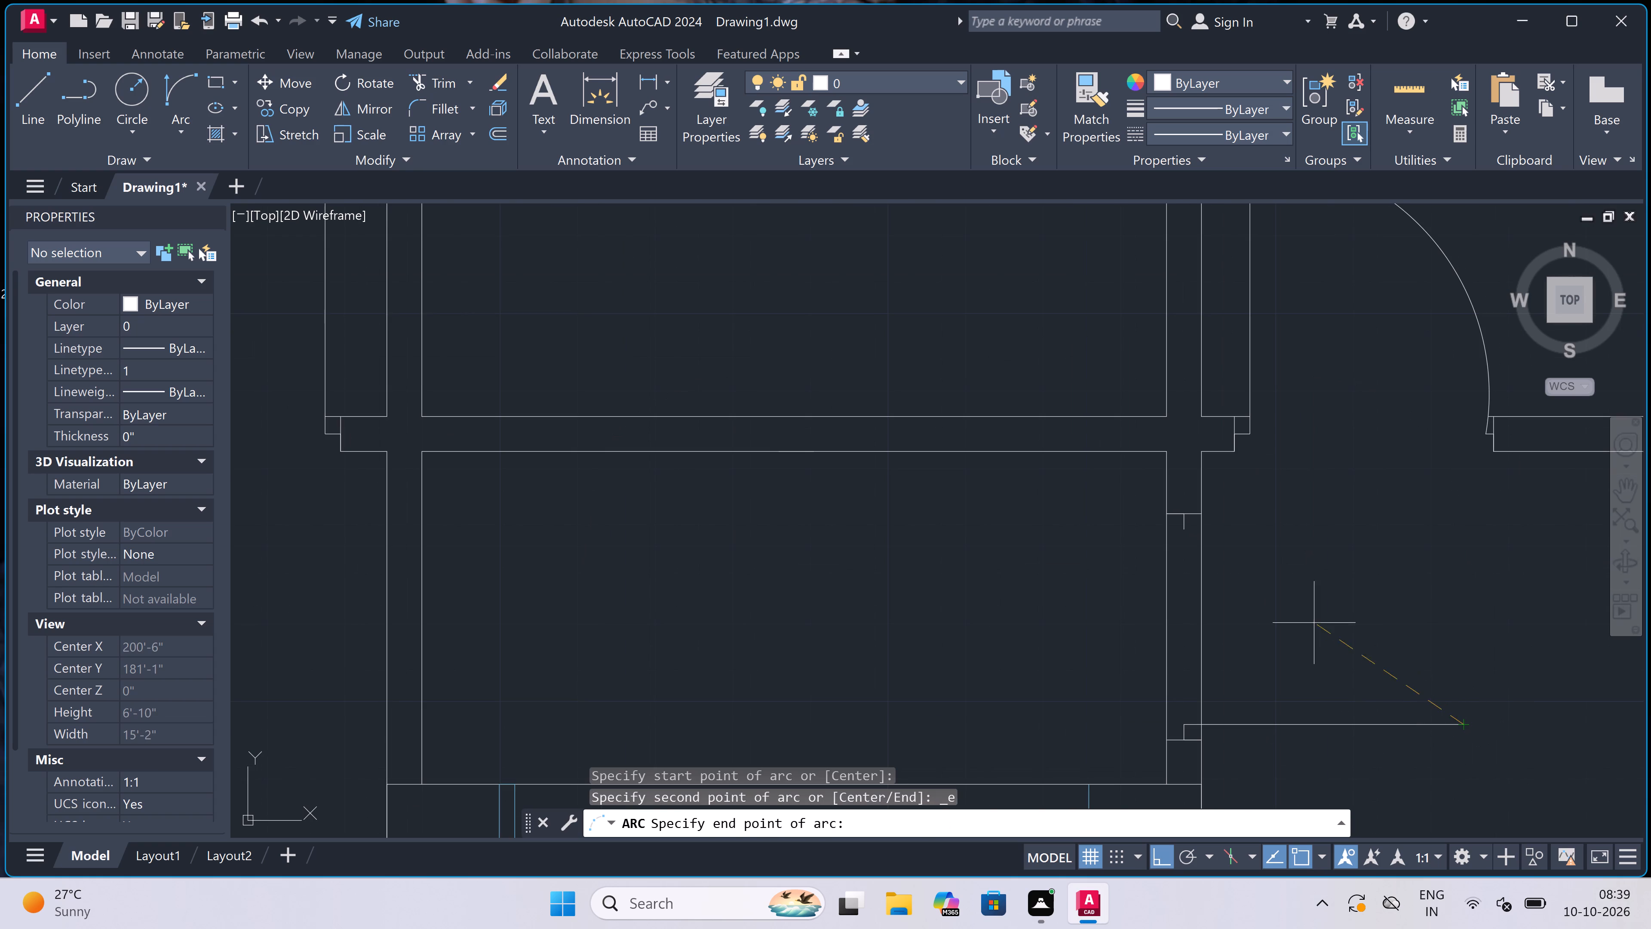
pyautogui.click(1178, 526)
pyautogui.doubleClick(1297, 459)
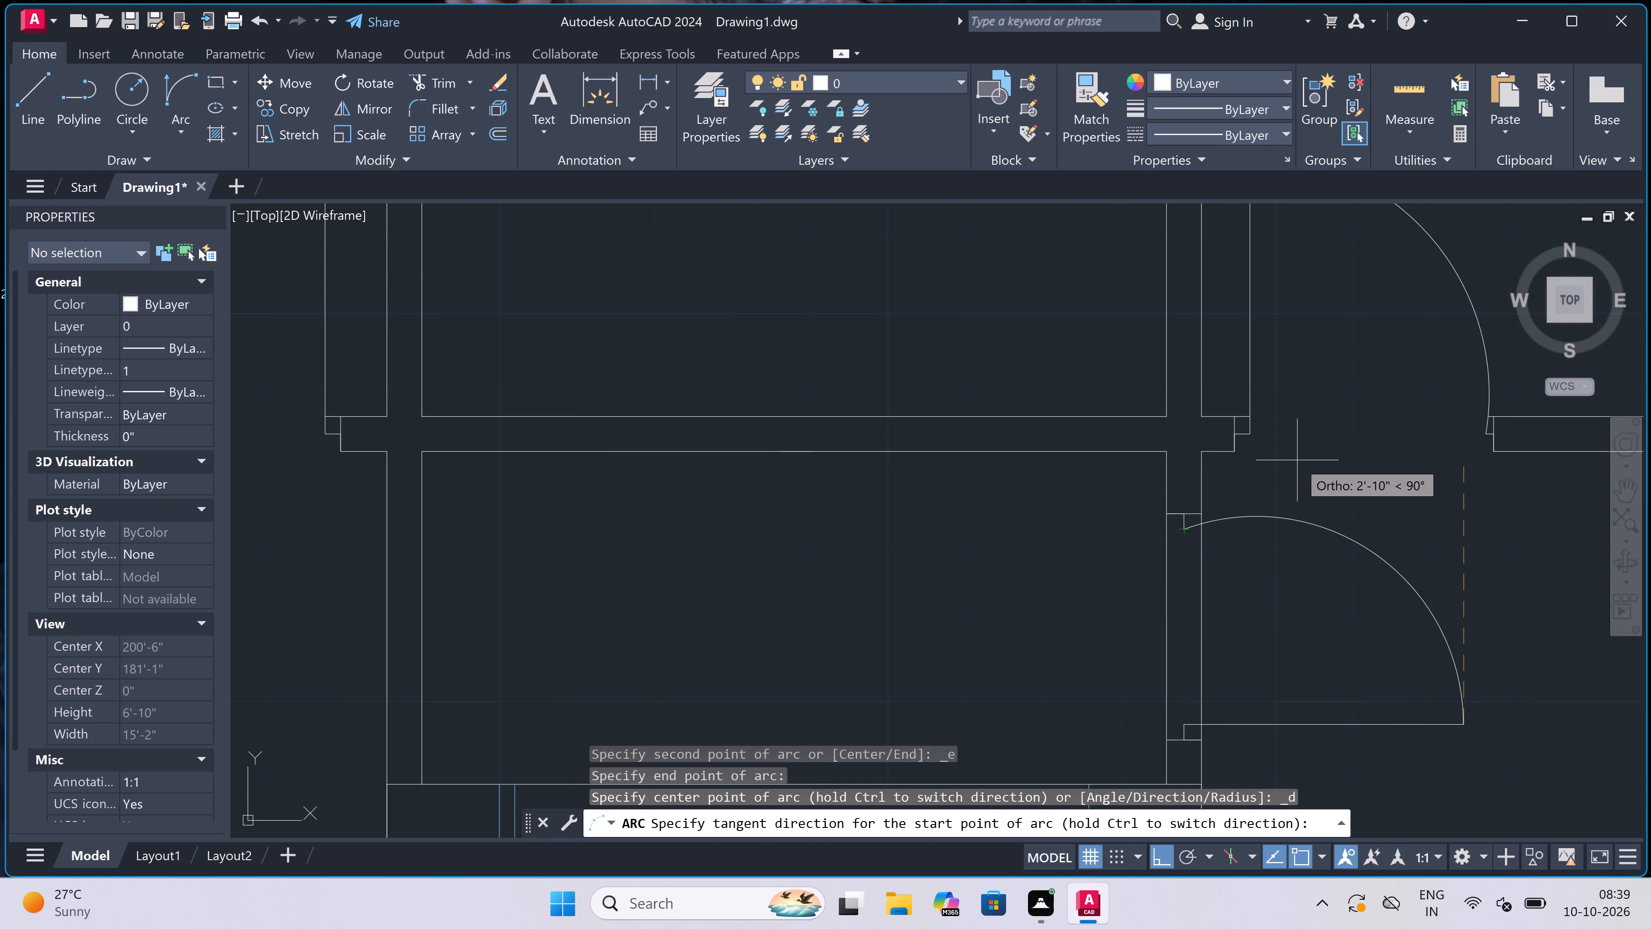
pyautogui.scroll(-2, 1063, 458)
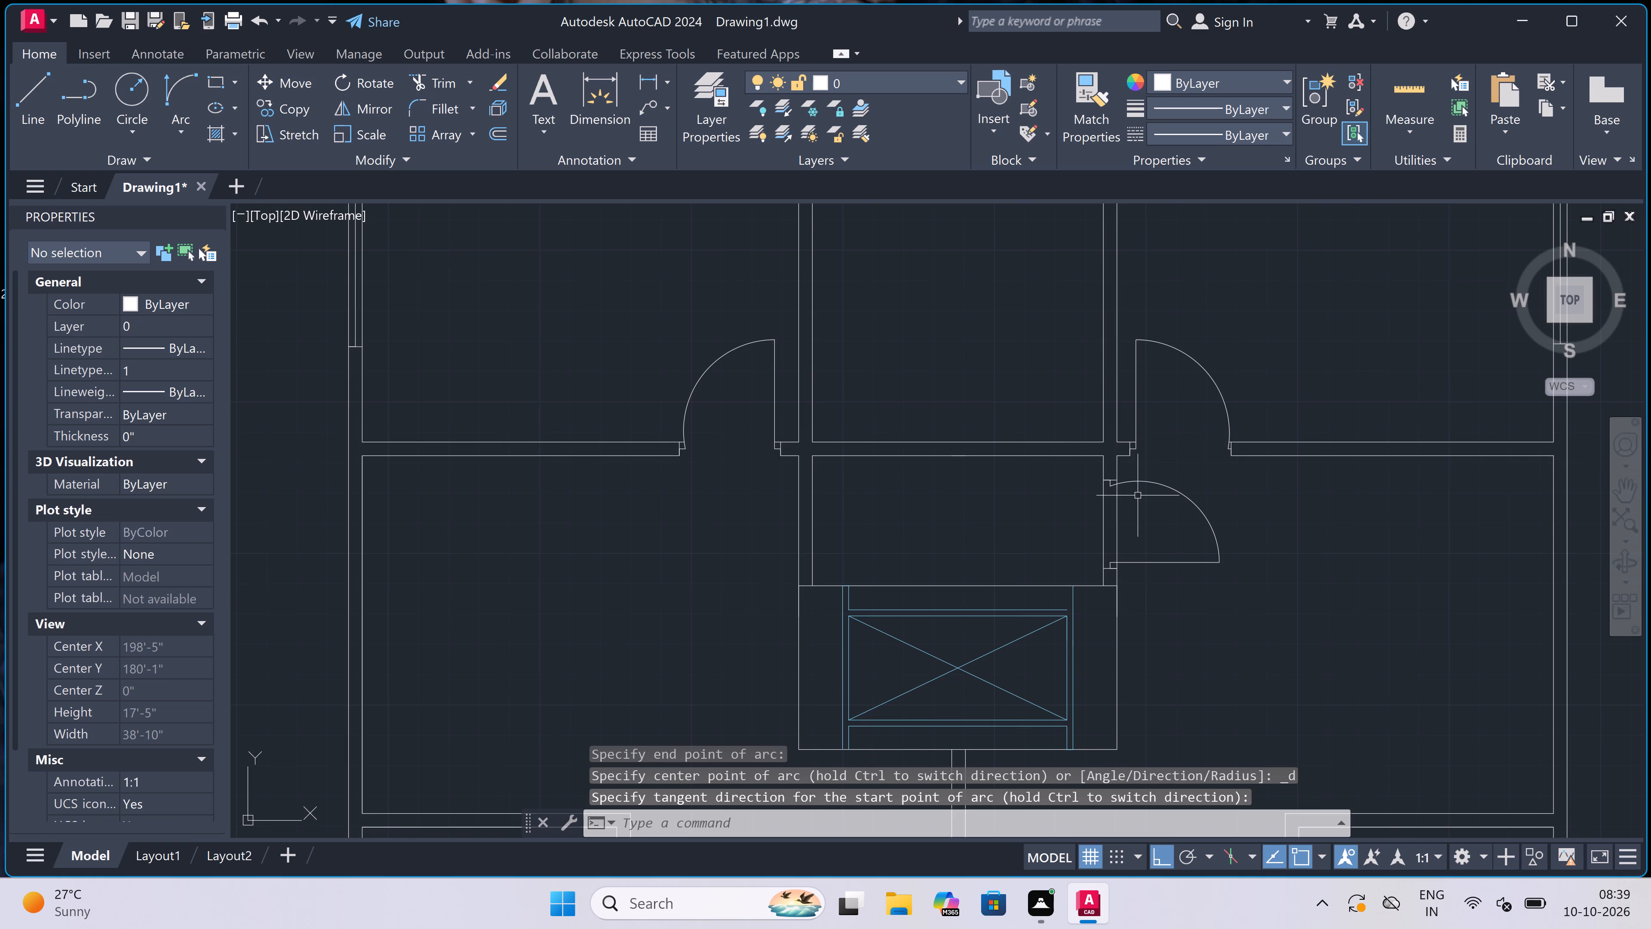
# Trim both right wall lines between the two jambs to open the doorway.
pyautogui.press('t')
pyautogui.press('r')
pyautogui.press('space')
pyautogui.click(1139, 512)
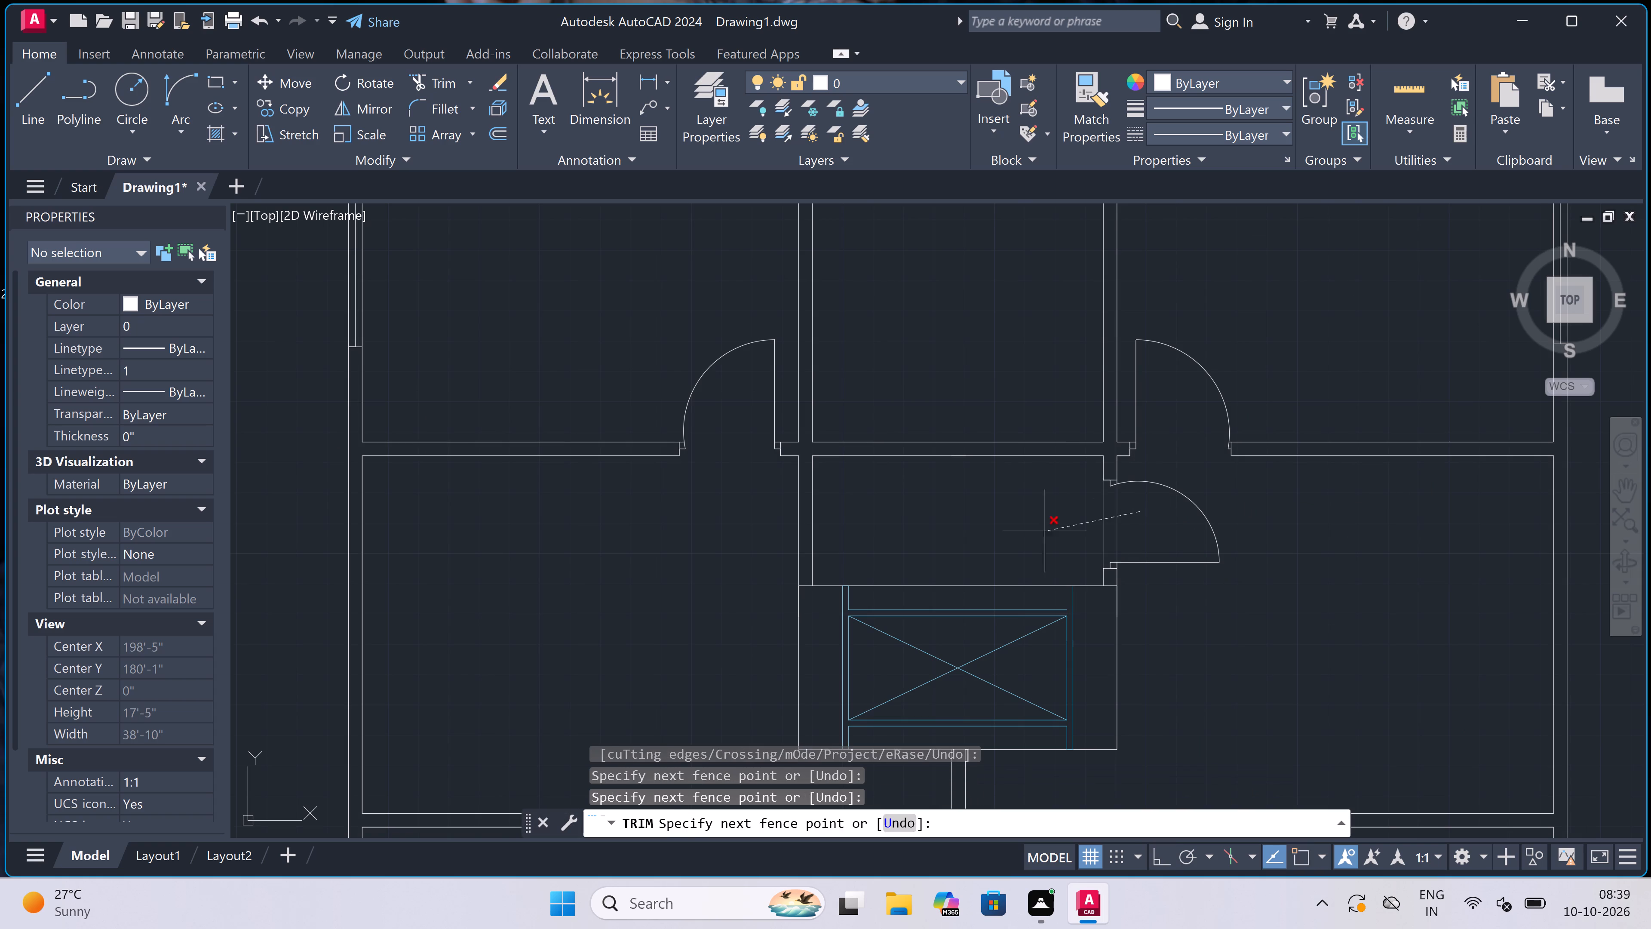
pyautogui.click(1044, 531)
pyautogui.press('Escape')
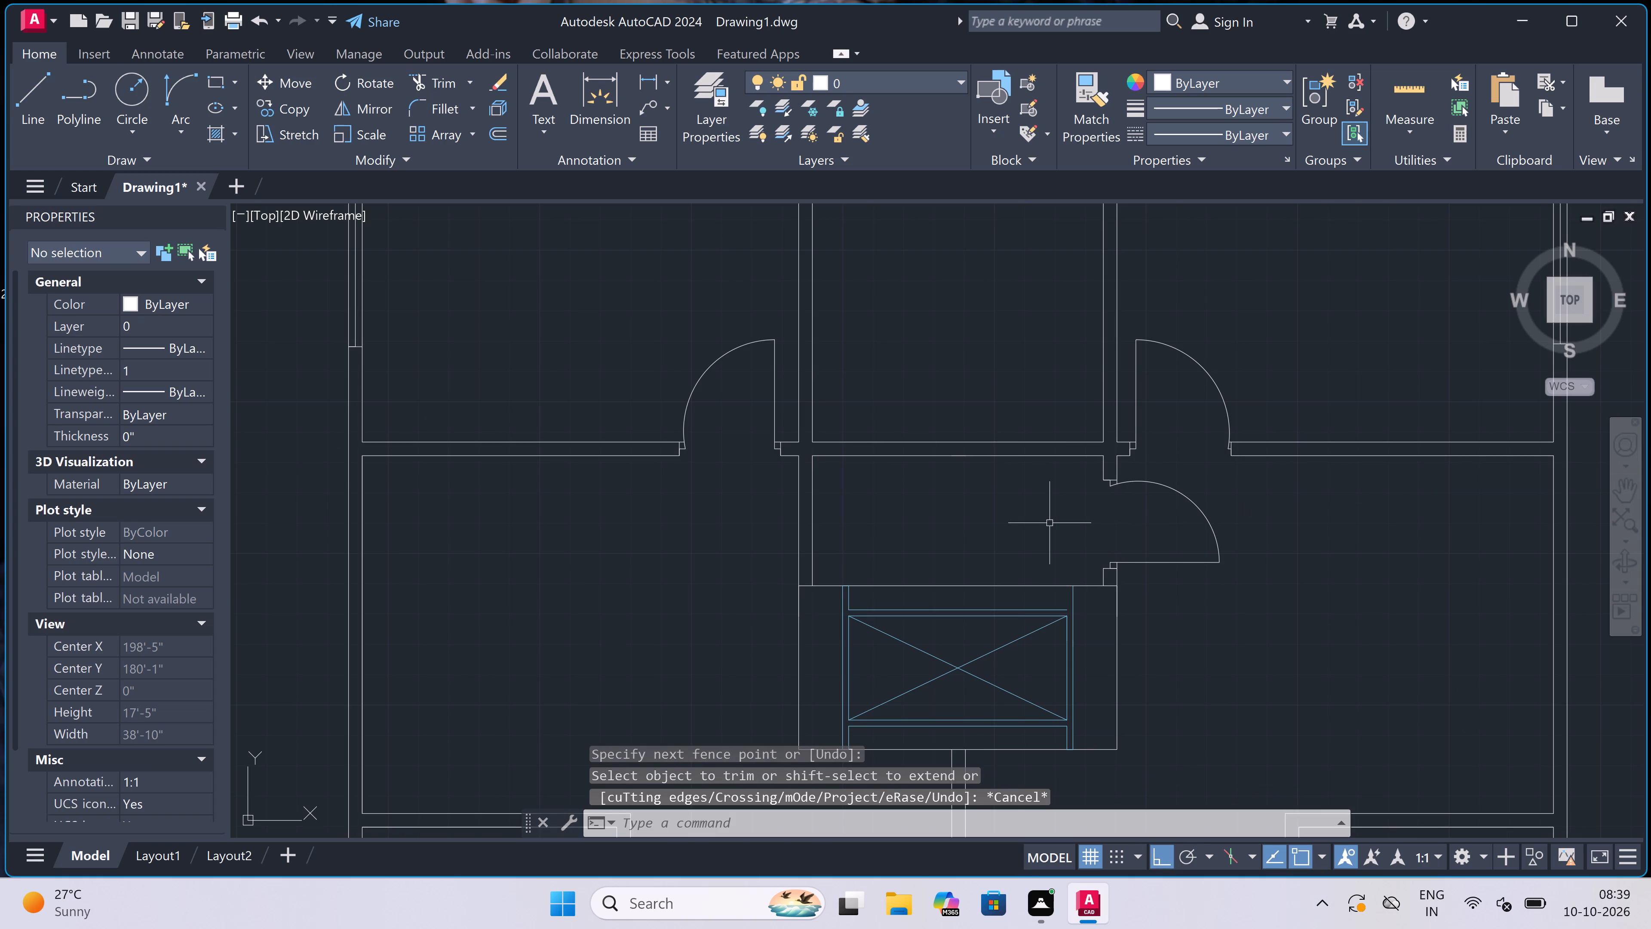
# Draw a line across the left wall just above the rectangle, adding a 2" upward jamb from its midpoint and a 3' door leaf to the left.
pyautogui.press('l')
pyautogui.press('space')
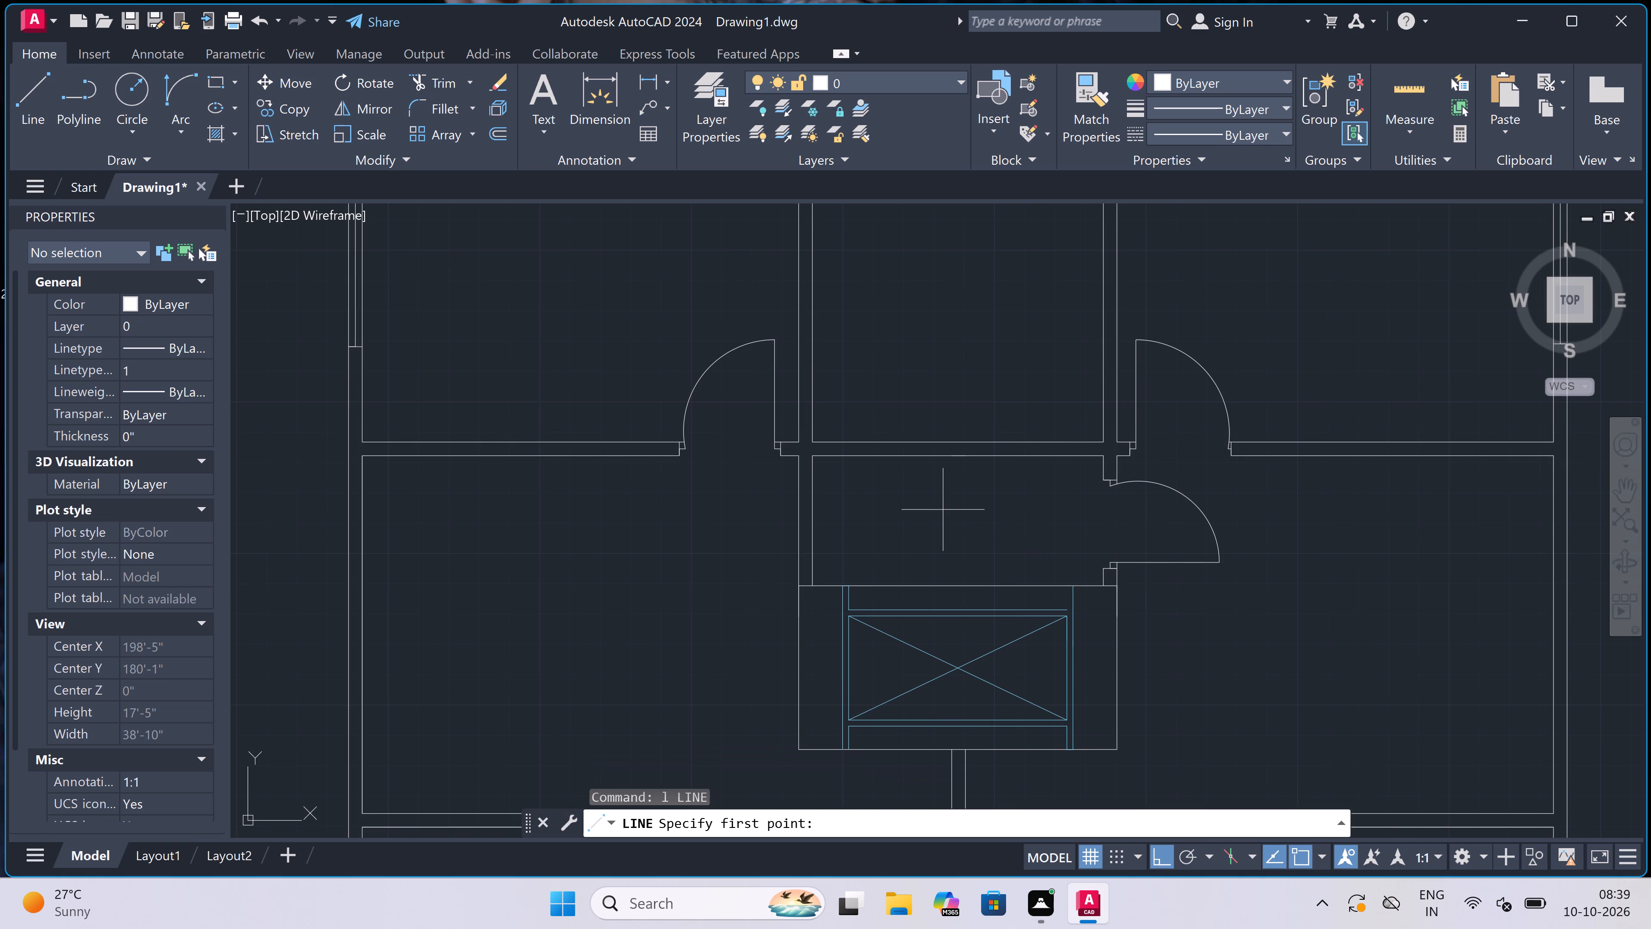
pyautogui.scroll(1, 752, 509)
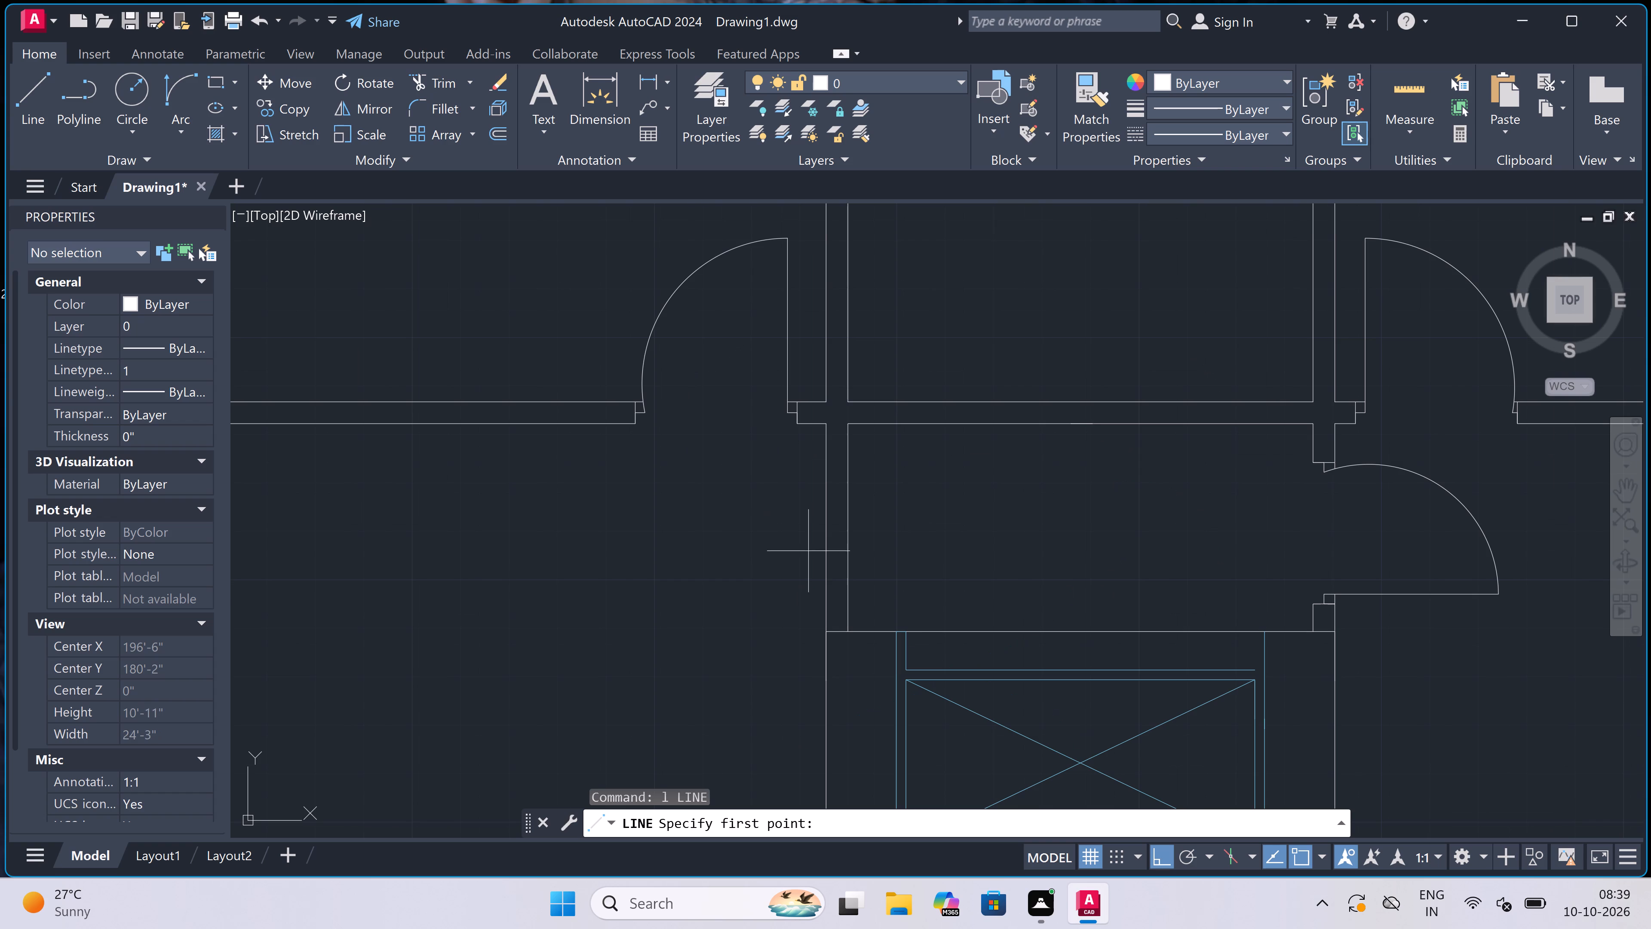
pyautogui.click(826, 598)
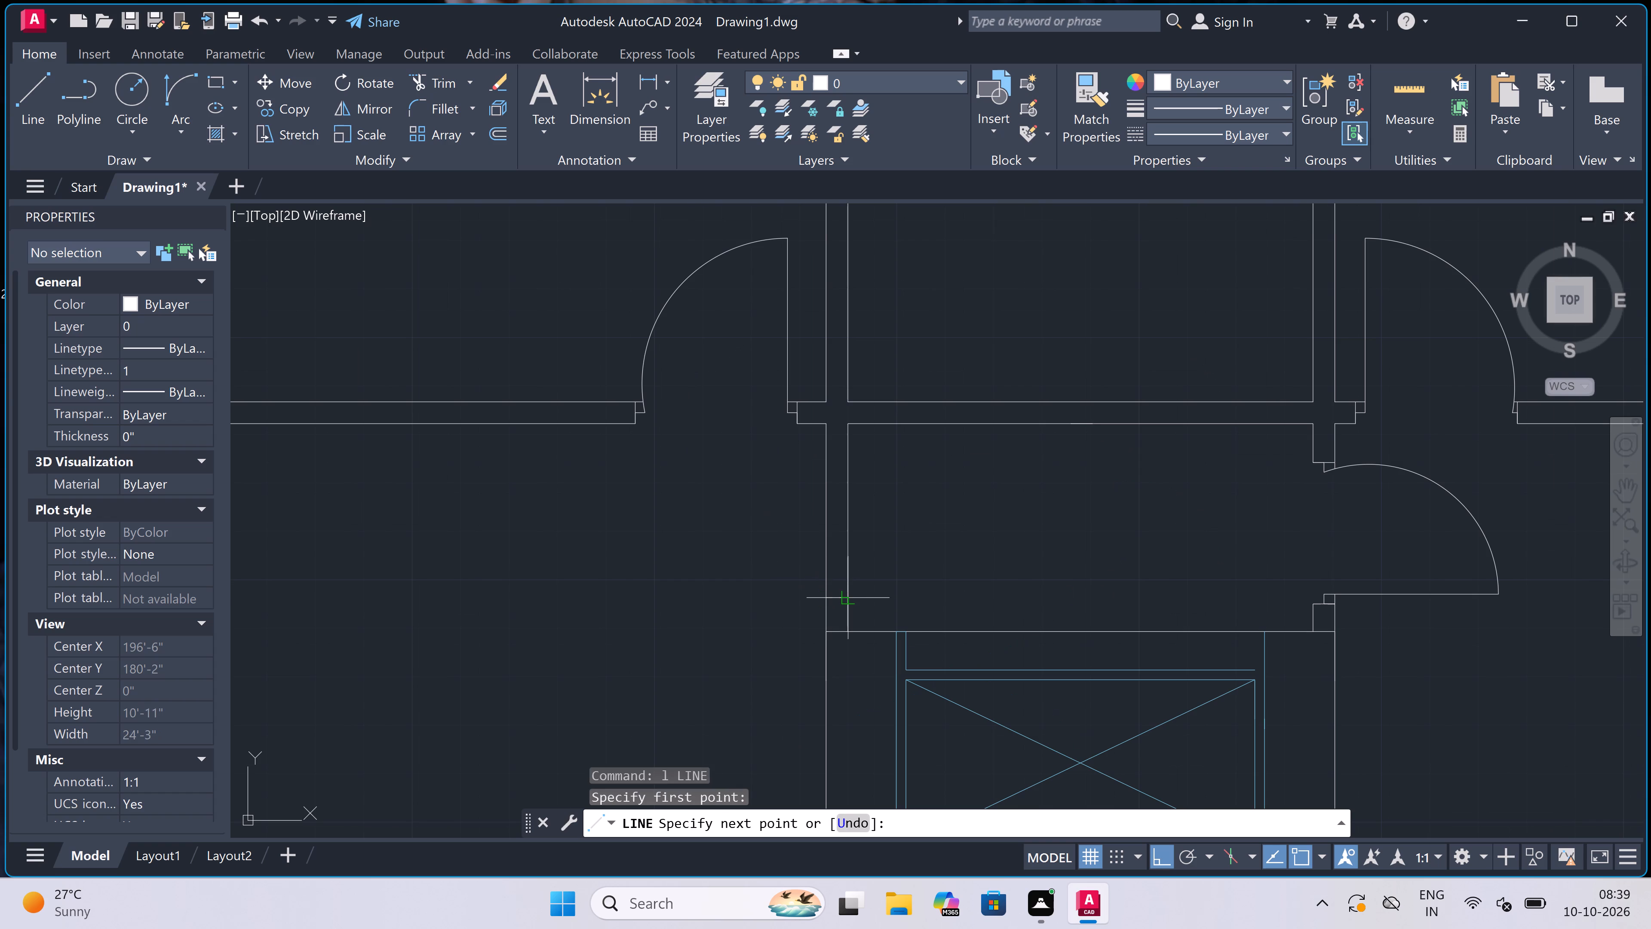
pyautogui.click(847, 595)
pyautogui.scroll(2, 811, 581)
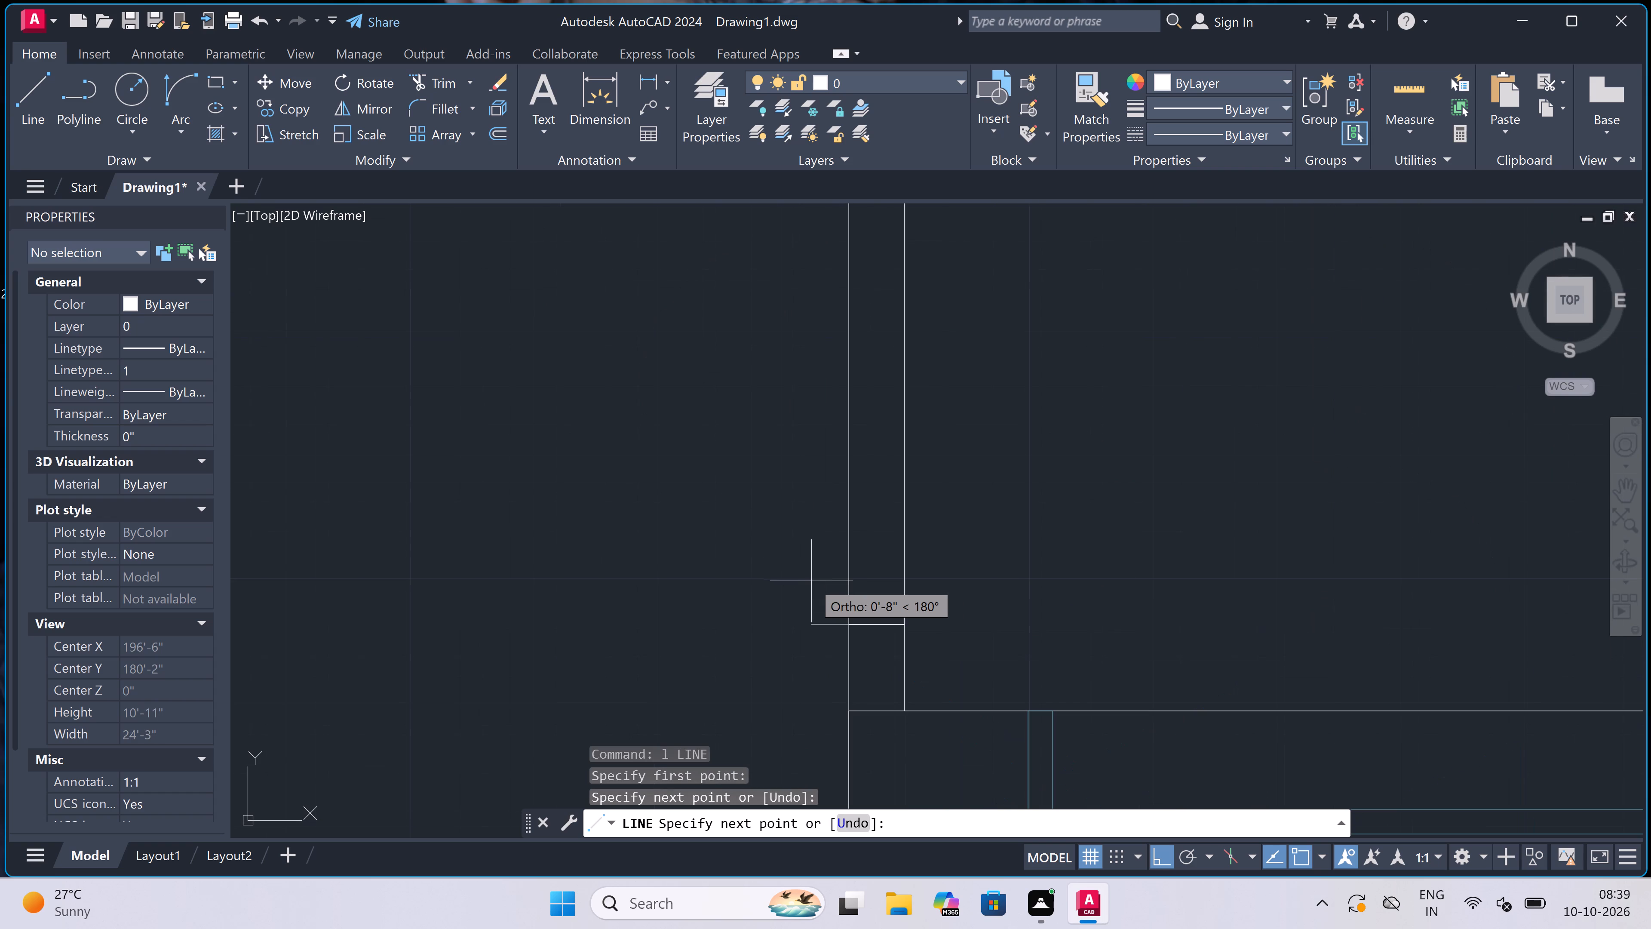
pyautogui.click(875, 619)
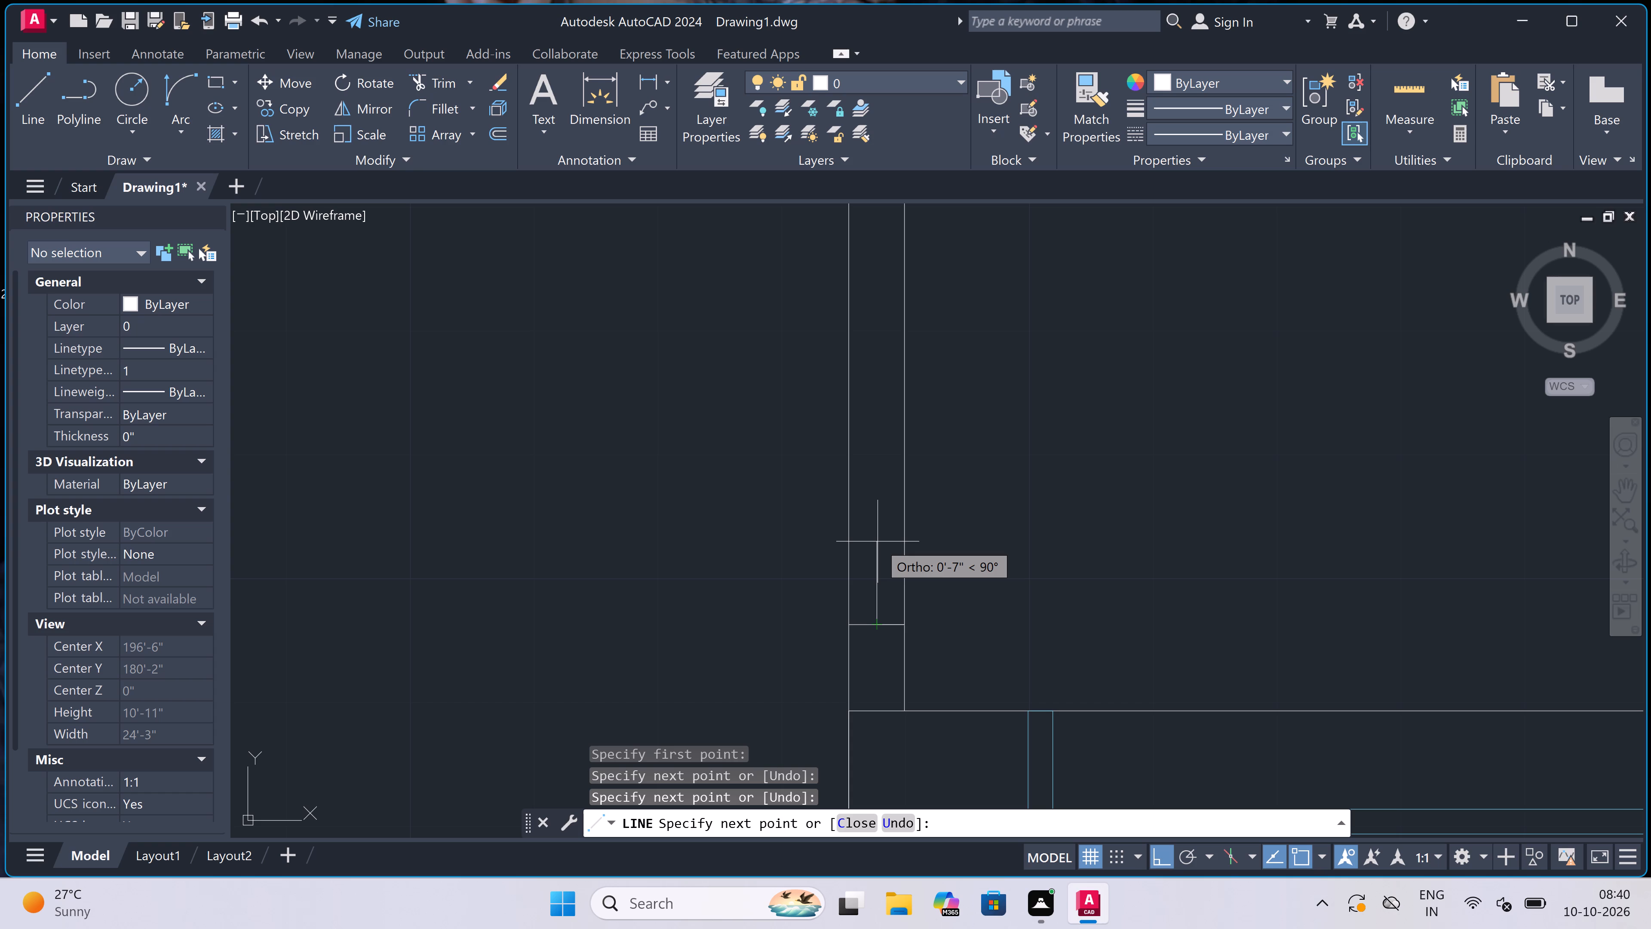
pyautogui.write('2"')
pyautogui.press('space')
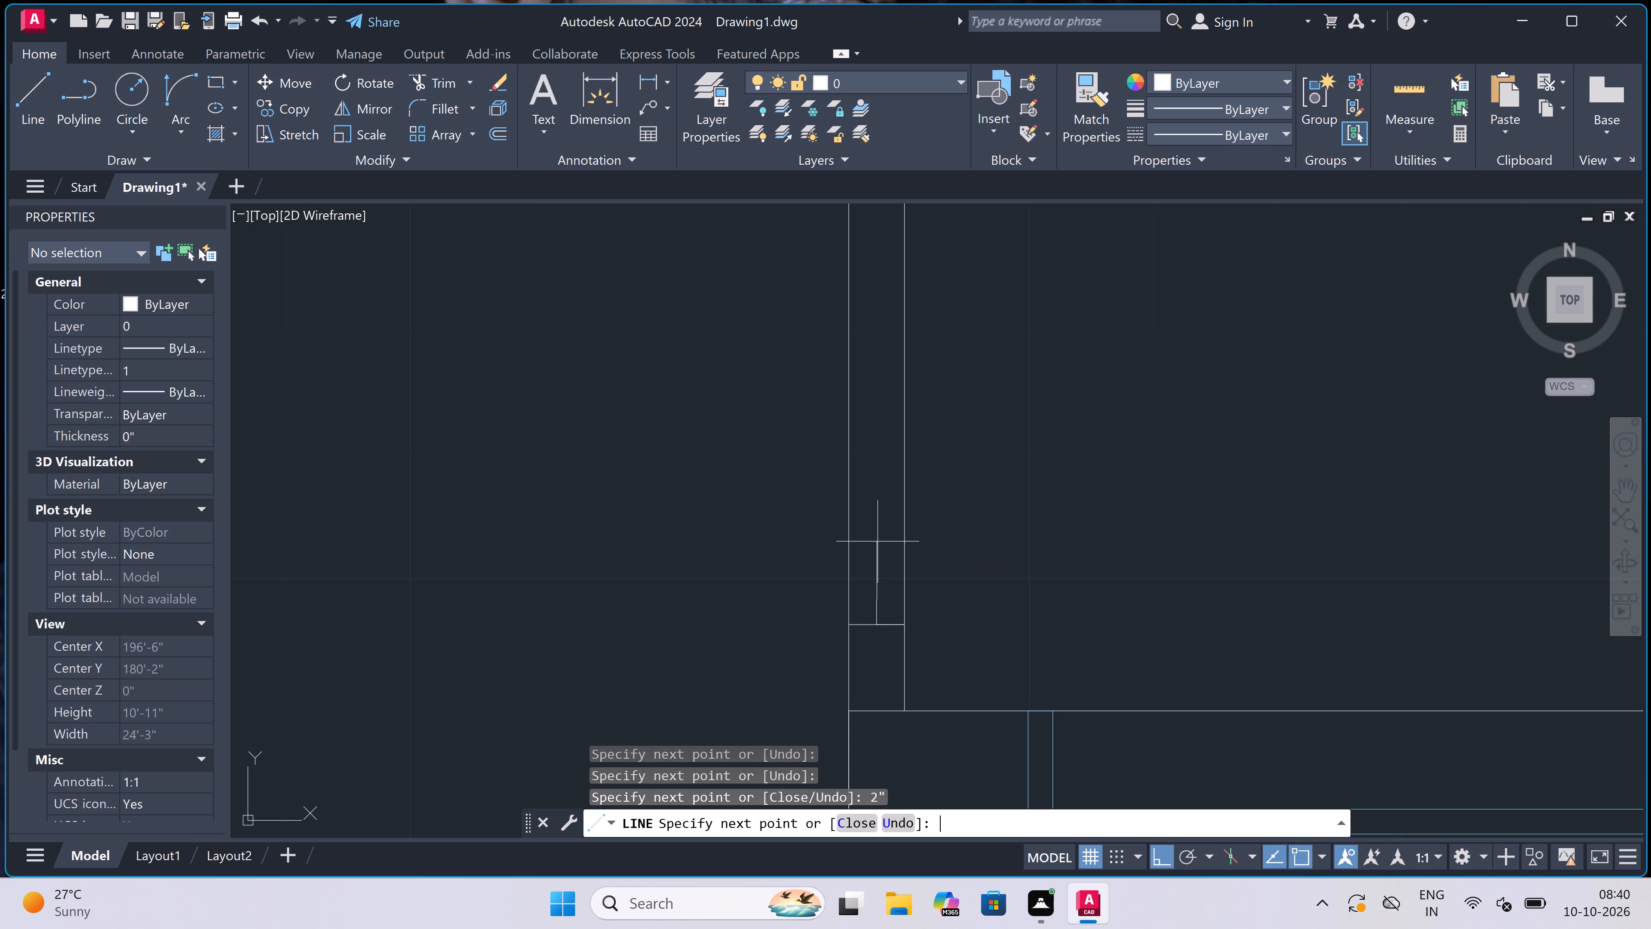
pyautogui.write("3'")
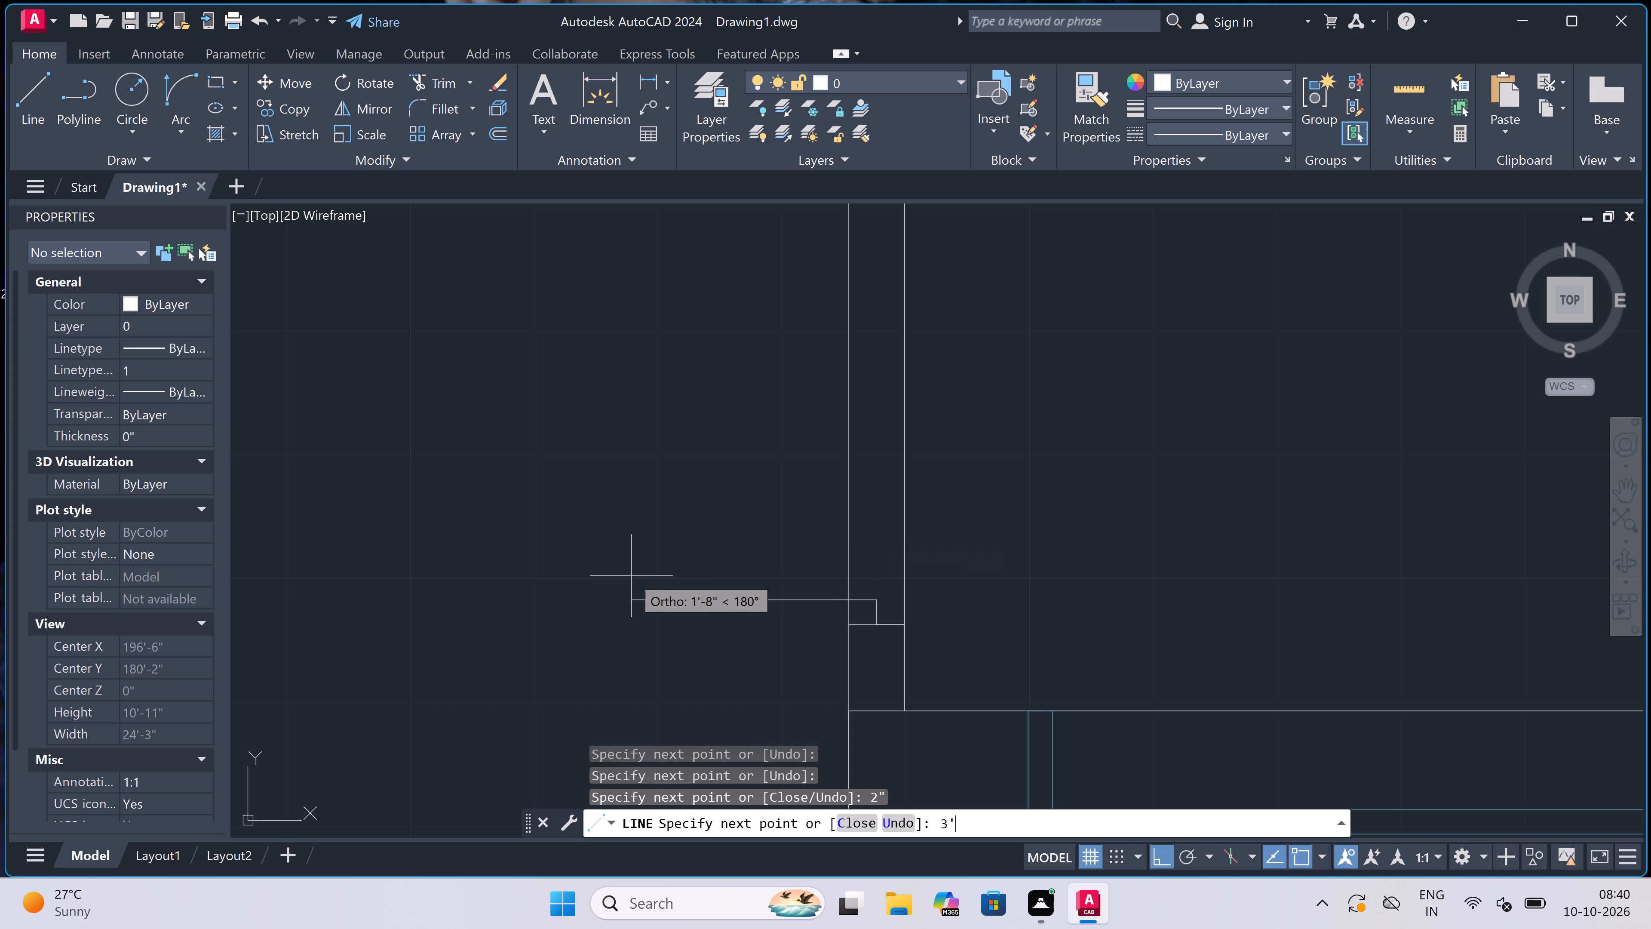
pyautogui.press('space')
pyautogui.press('Escape')
# Draw a second line across the left wall just below the horizontal wall, with a 2" downward jamb line from its midpoint.
pyautogui.scroll(-3, 992, 535)
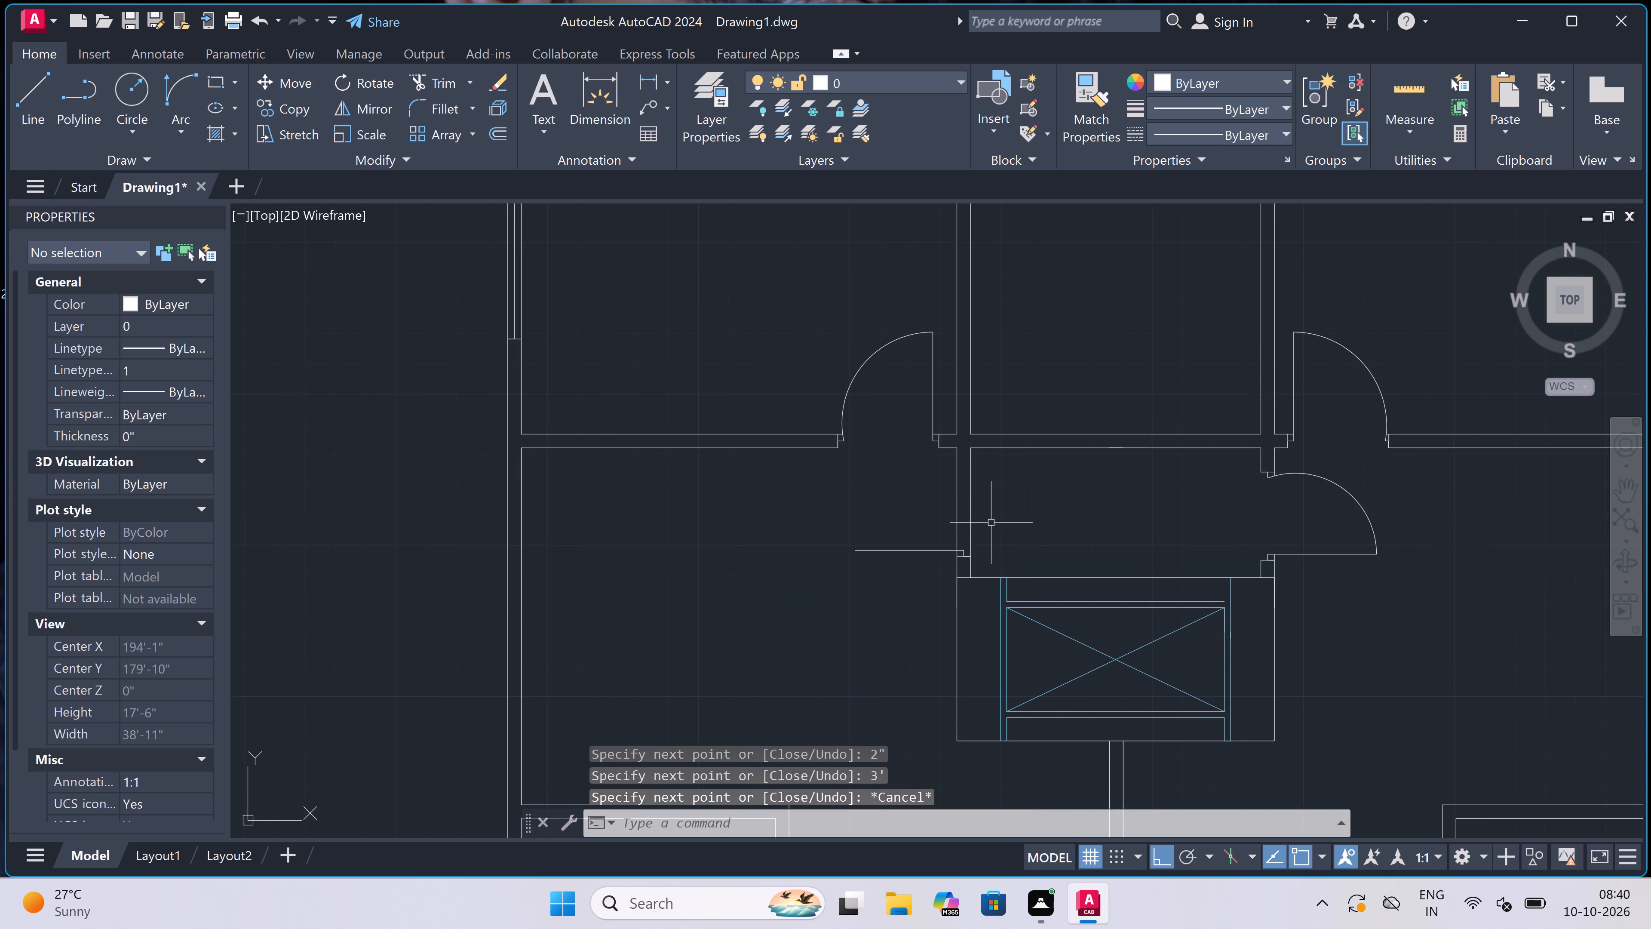
pyautogui.press('space')
pyautogui.scroll(1, 945, 472)
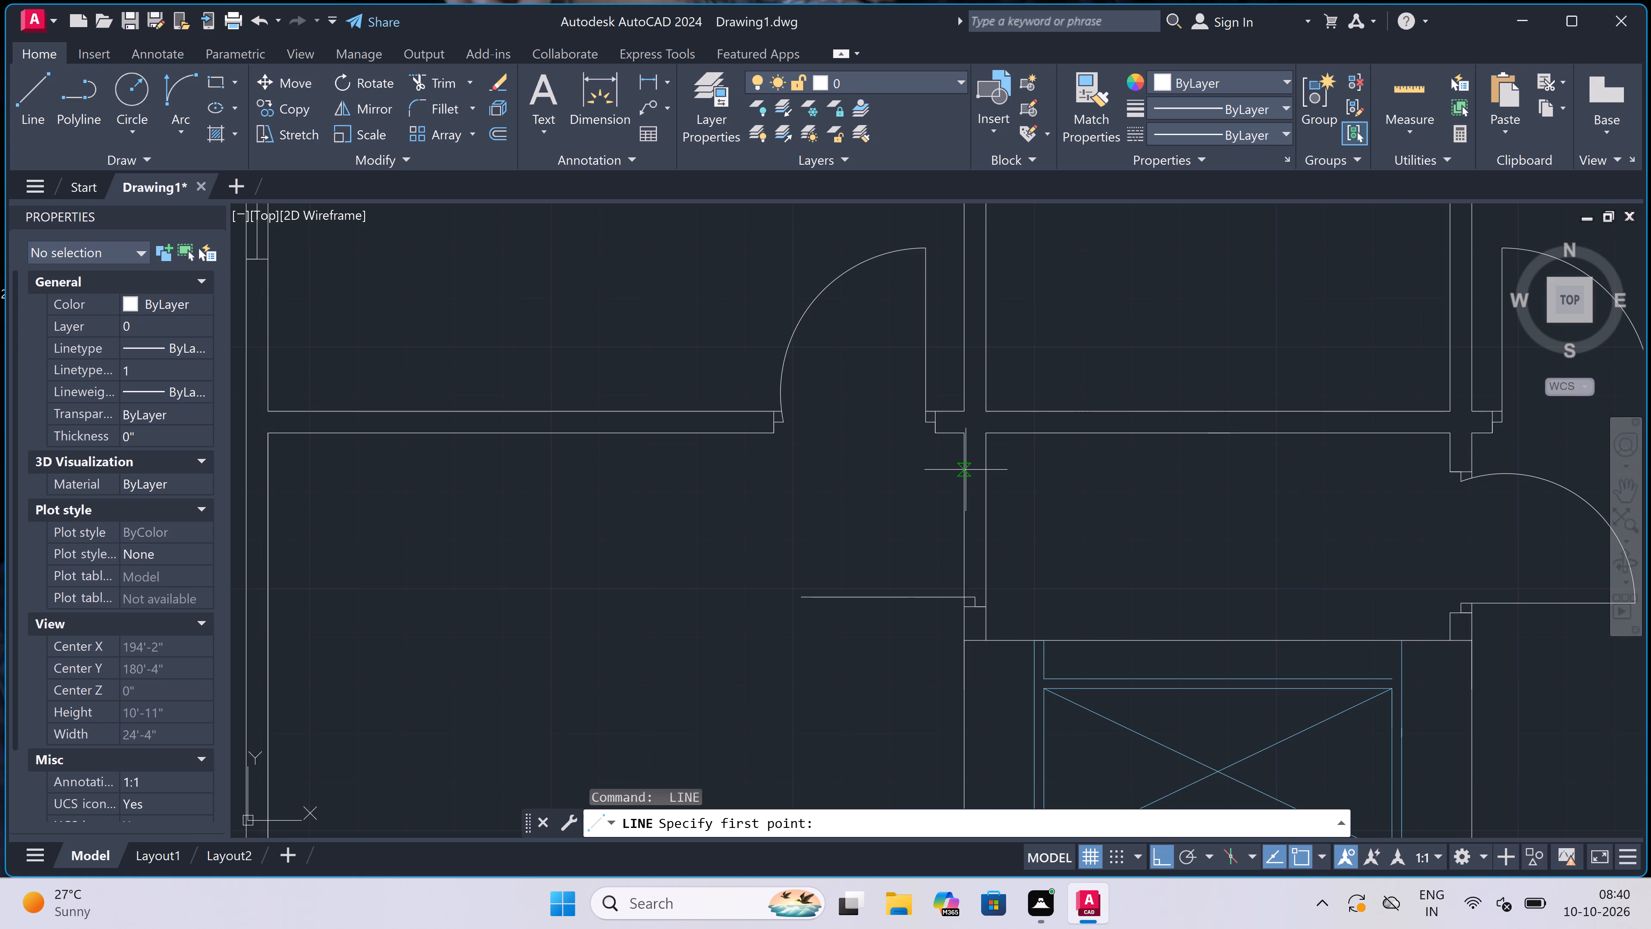
pyautogui.click(966, 469)
pyautogui.scroll(2, 966, 469)
pyautogui.click(1014, 474)
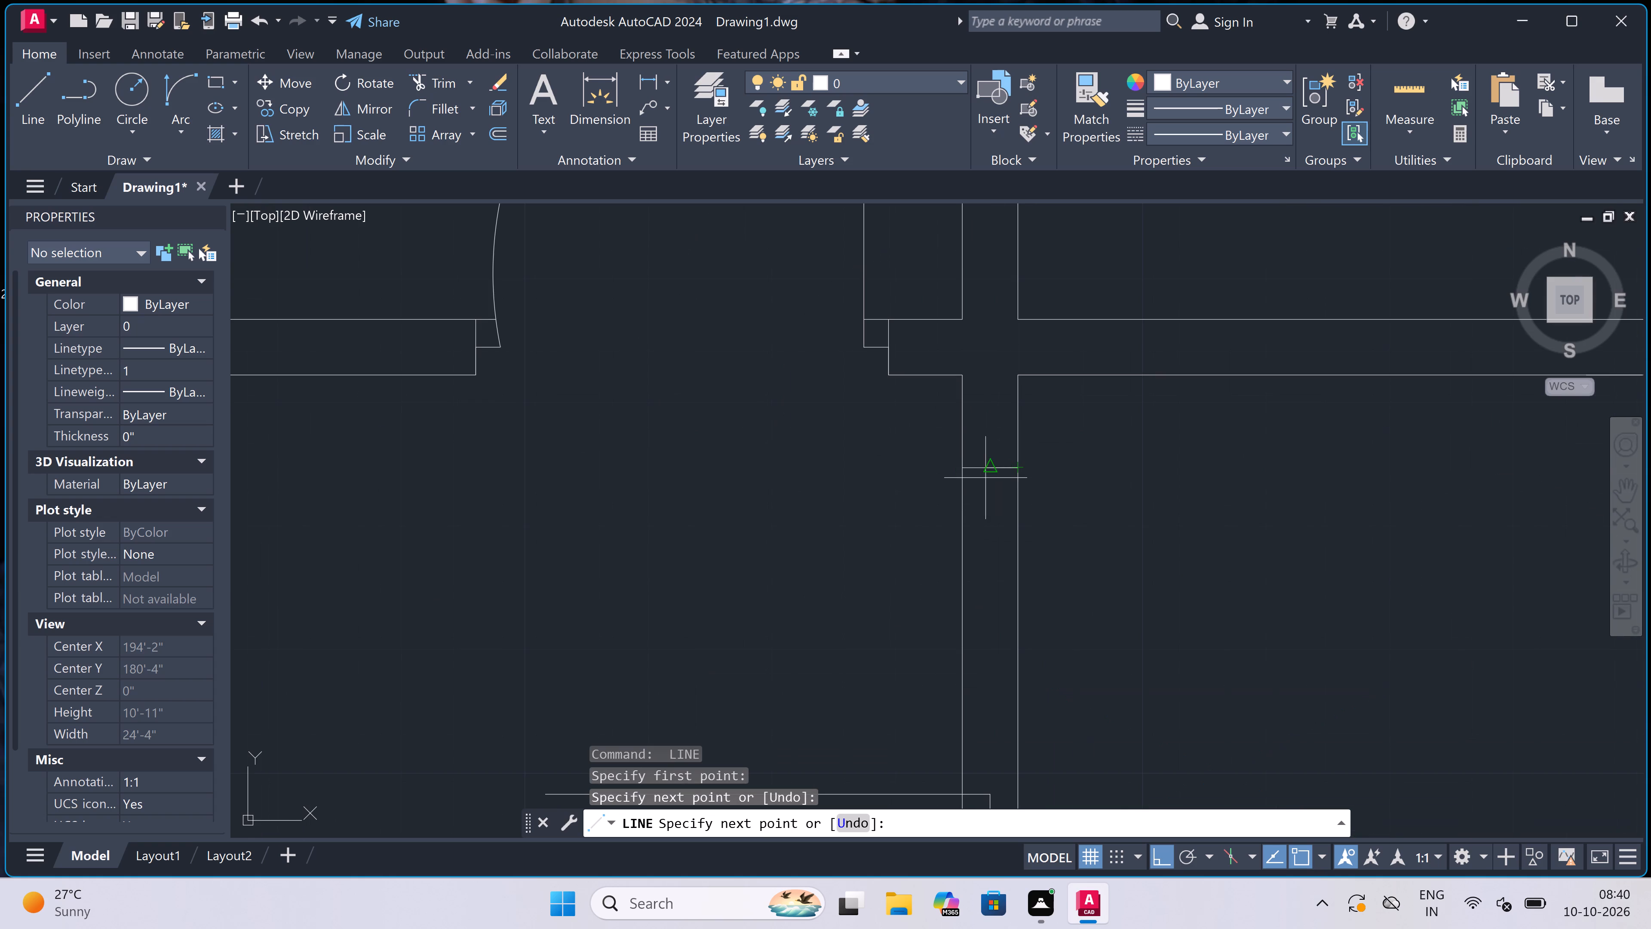
pyautogui.doubleClick(989, 474)
pyautogui.press('2')
pyautogui.write('"')
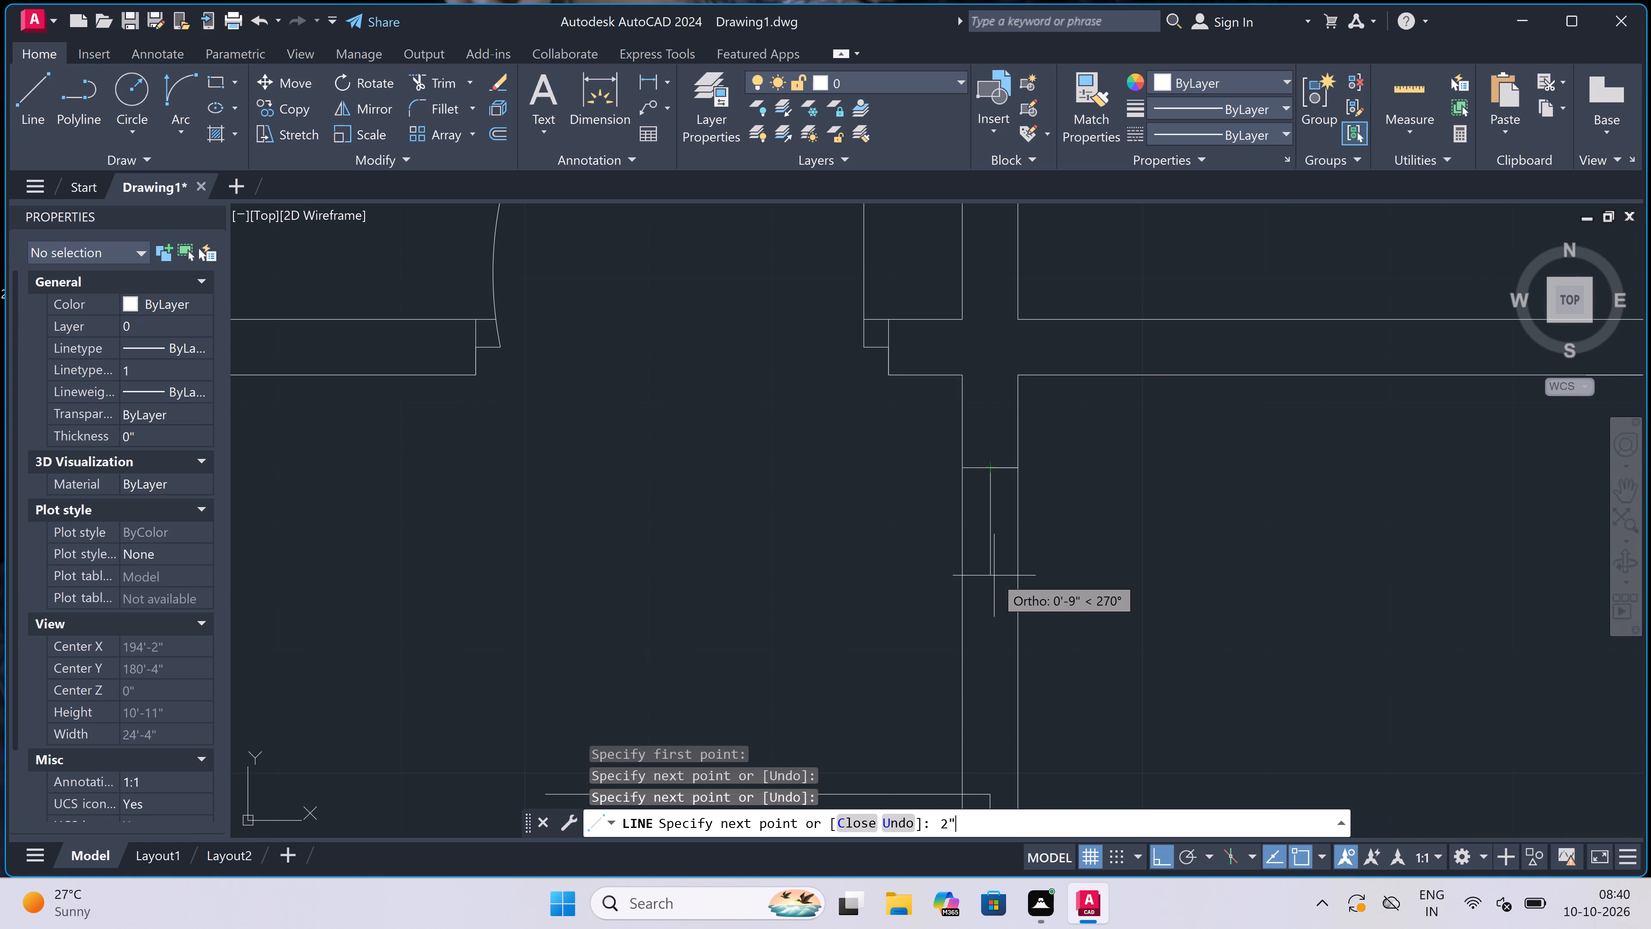
pyautogui.press('space')
pyautogui.press('Escape')
# Draw the door-swing arc from the left leaf's outer end to the upper jamb line's end, with an upward start direction.
pyautogui.scroll(-2, 994, 571)
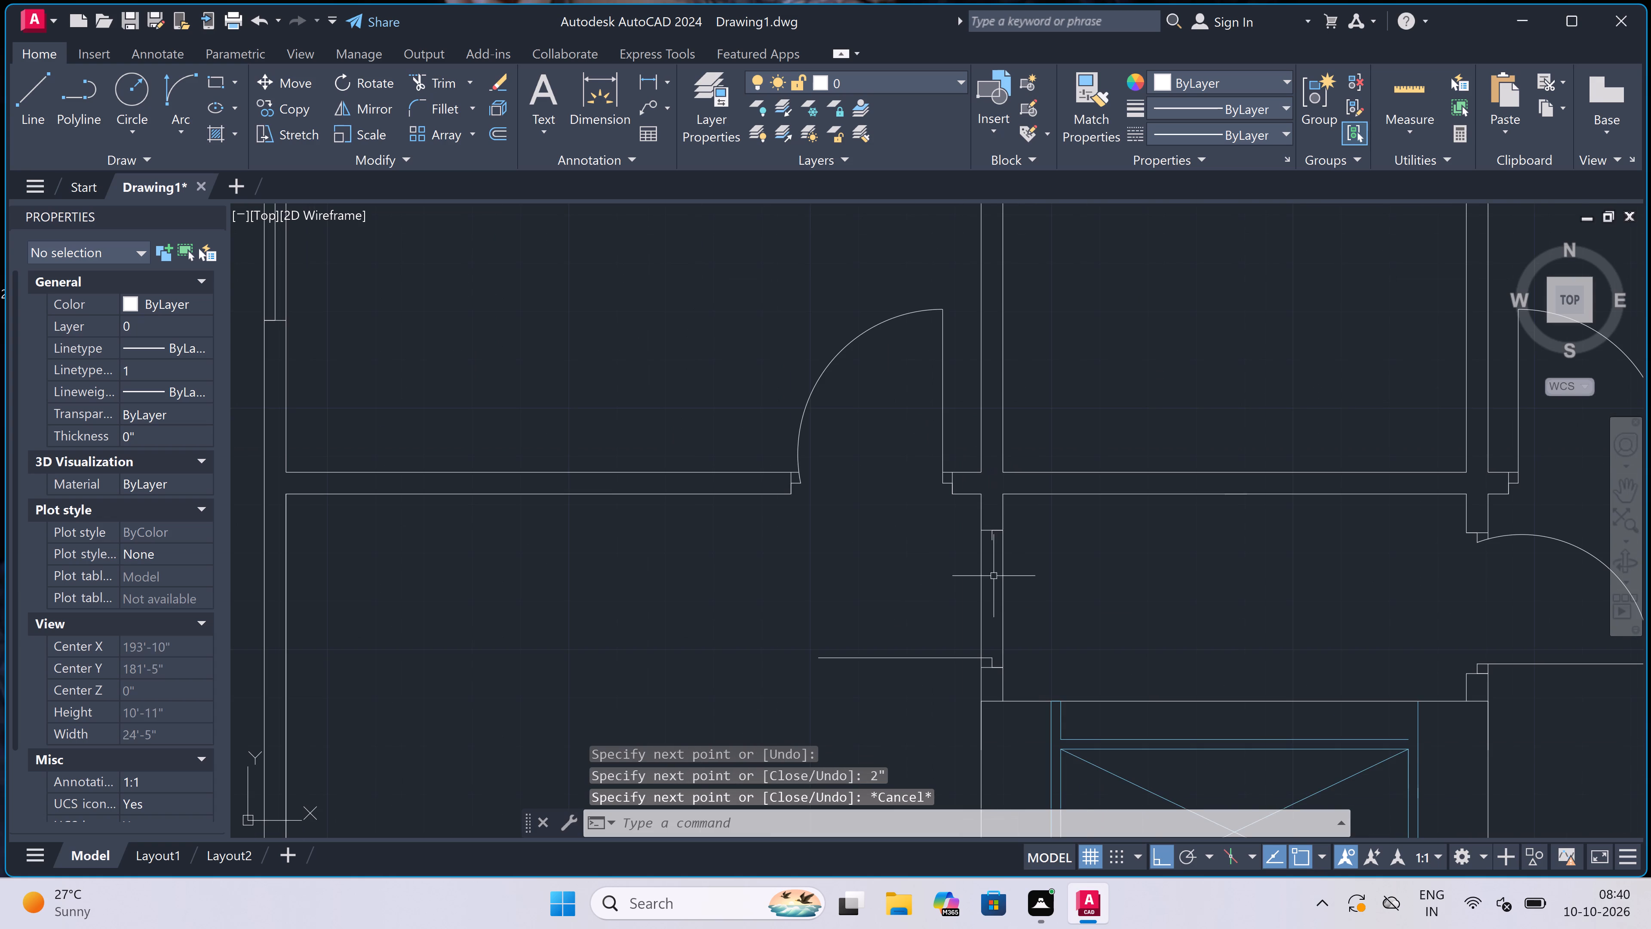
pyautogui.scroll(2, 1000, 701)
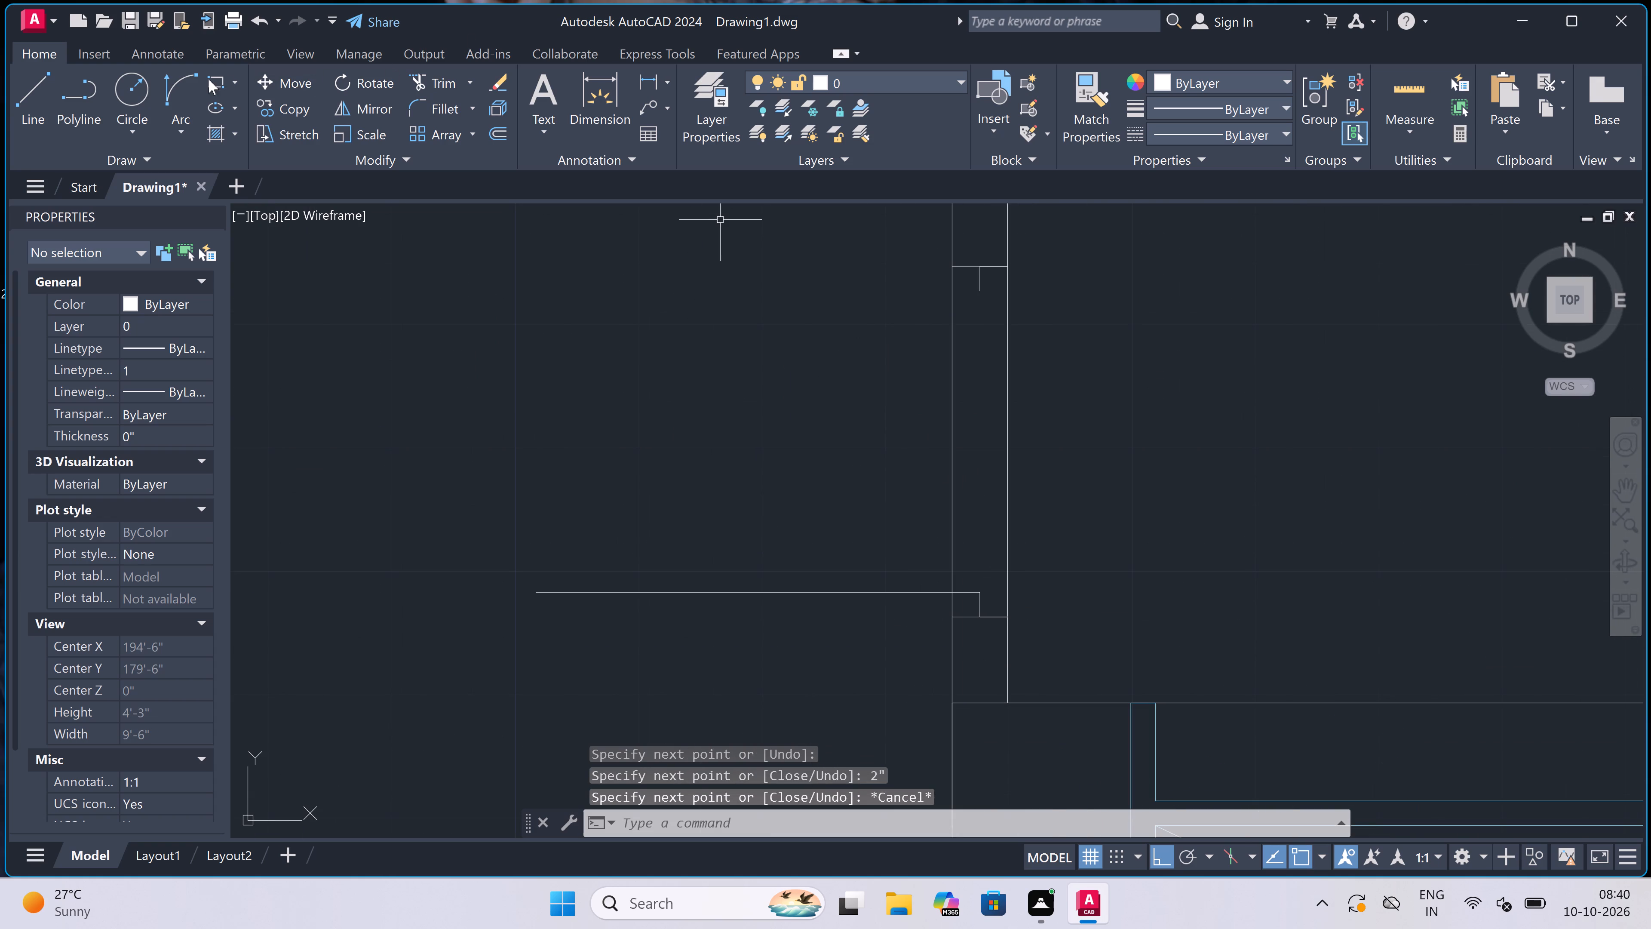
pyautogui.click(185, 83)
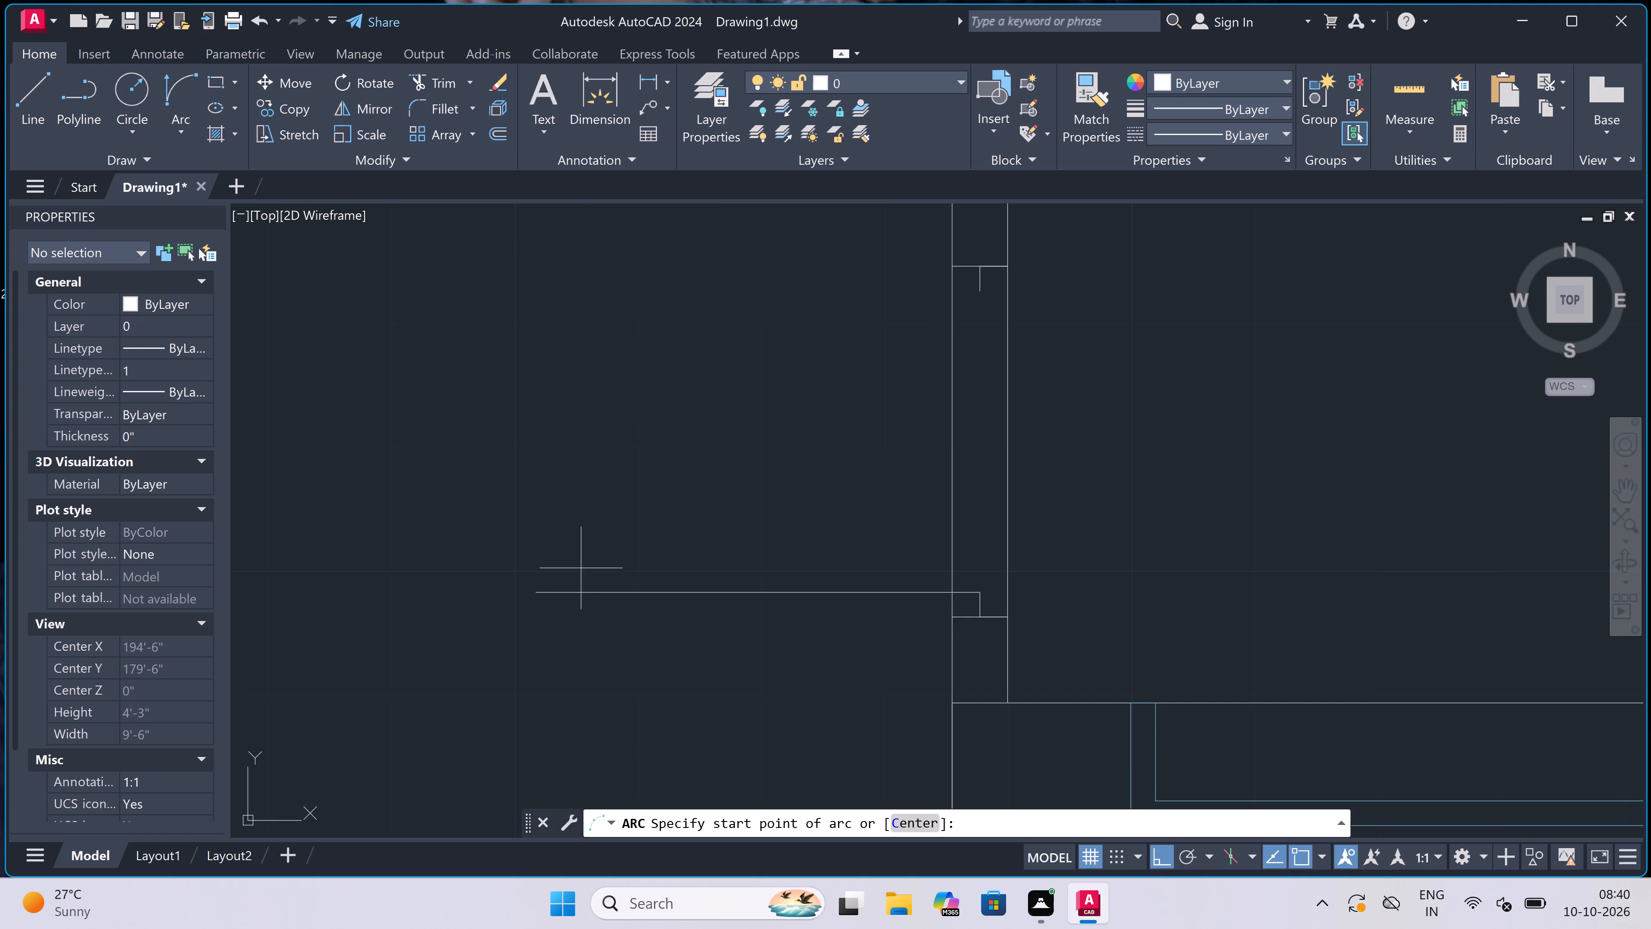
pyautogui.click(539, 588)
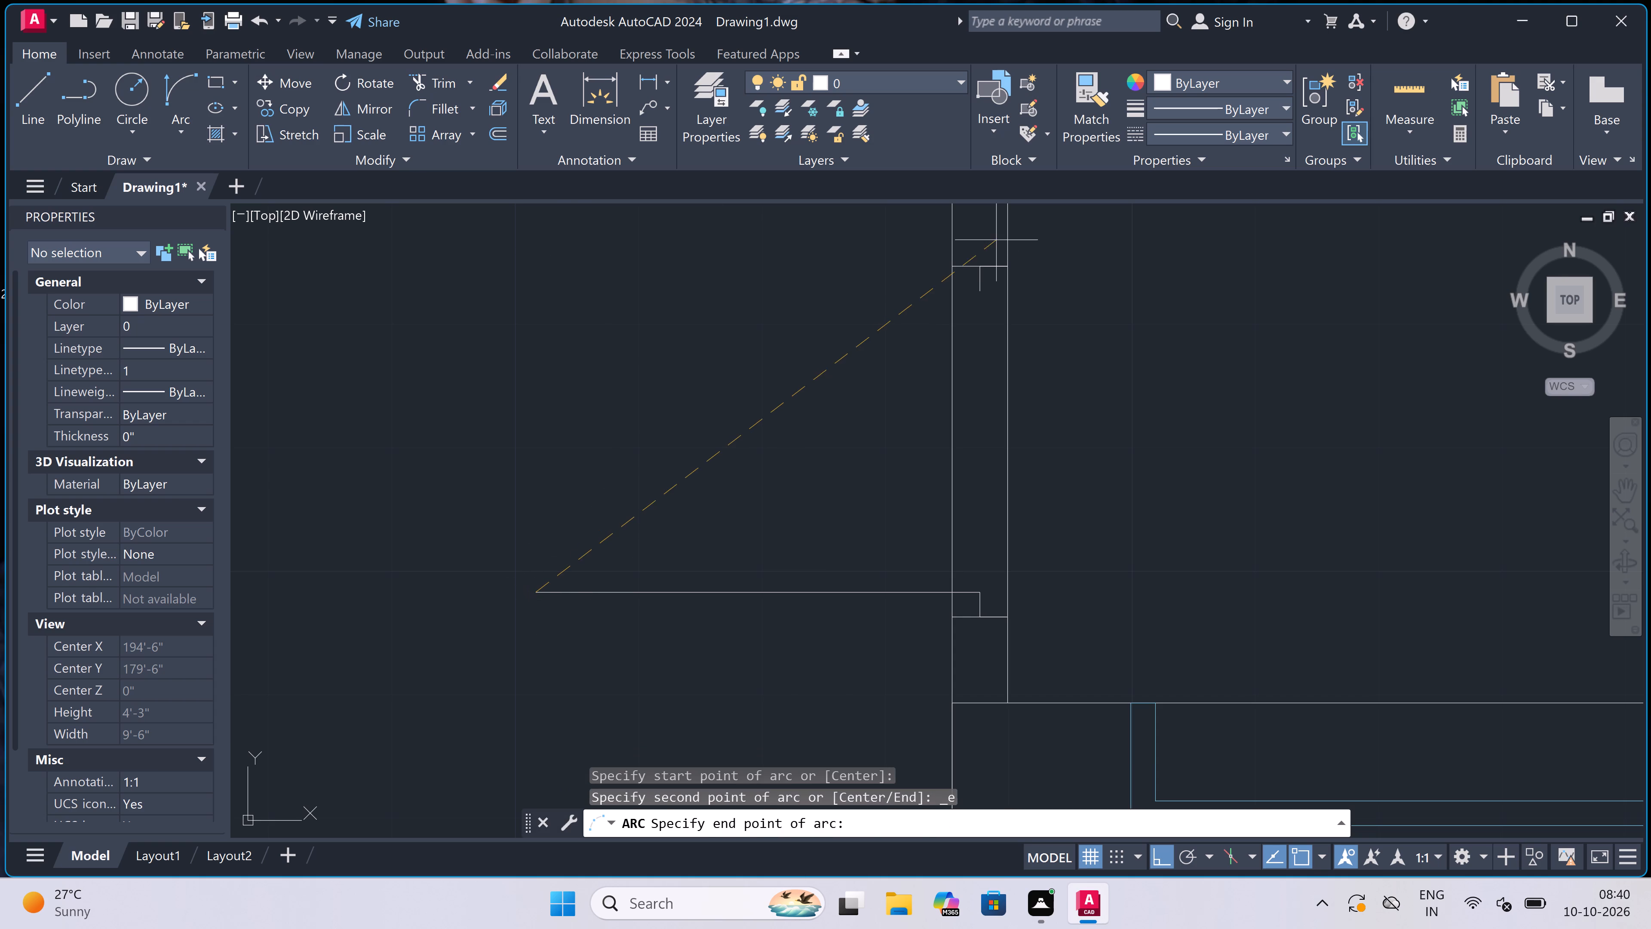
pyautogui.click(983, 293)
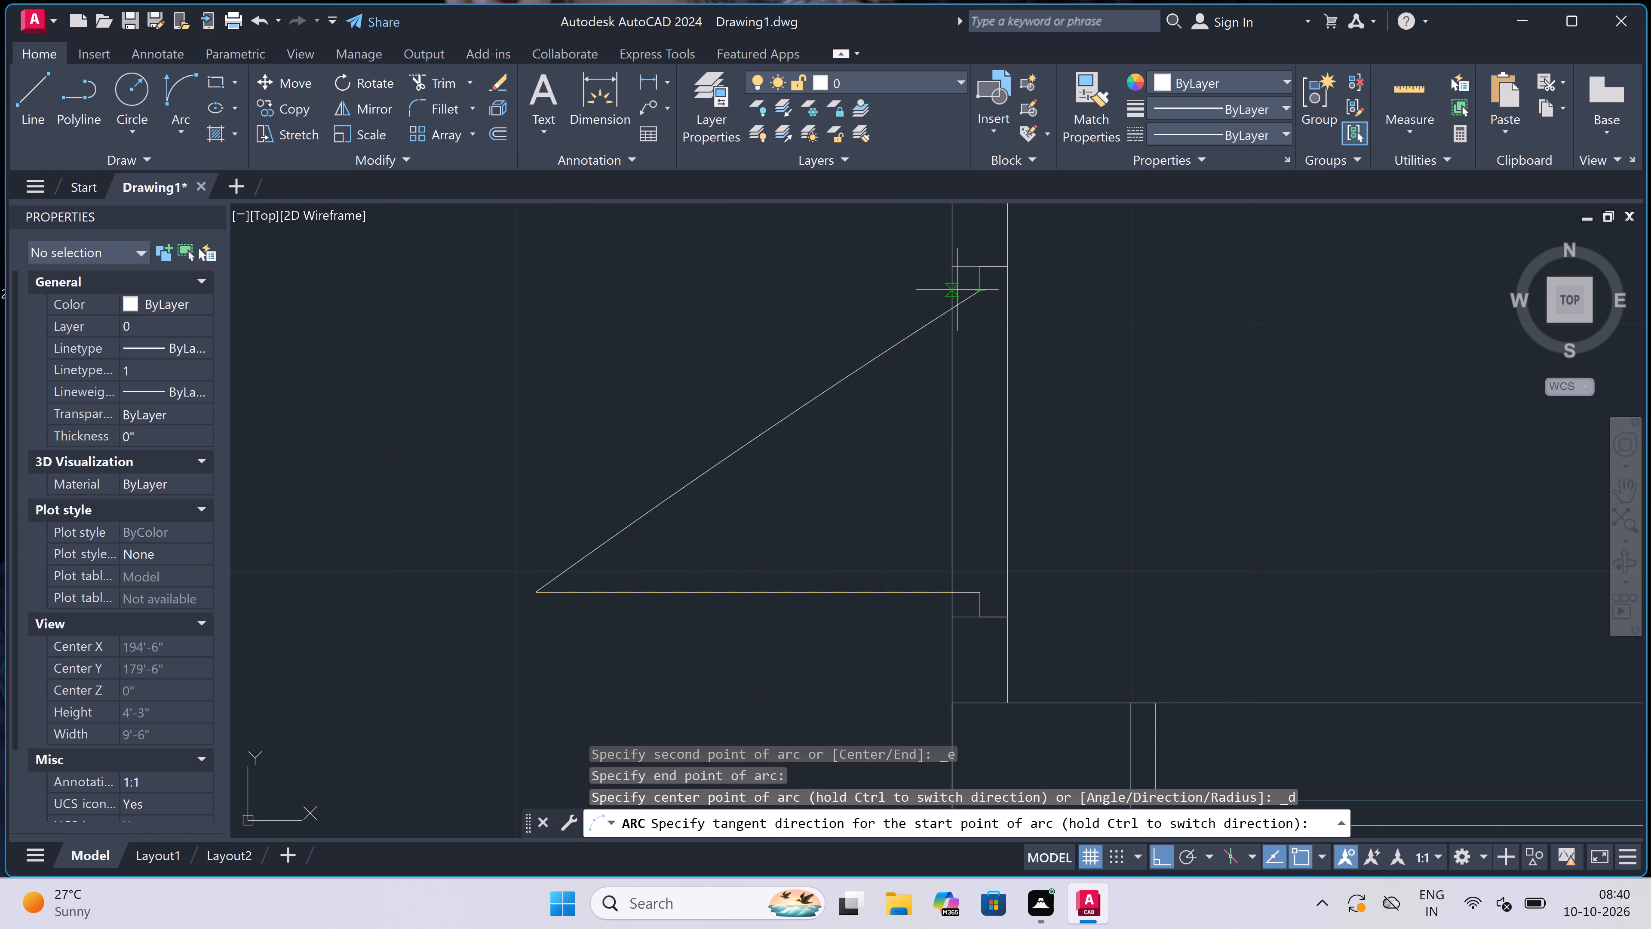
pyautogui.click(702, 280)
# Trim both left wall lines between the two jambs to open the doorway.
pyautogui.press('t')
pyautogui.press('r')
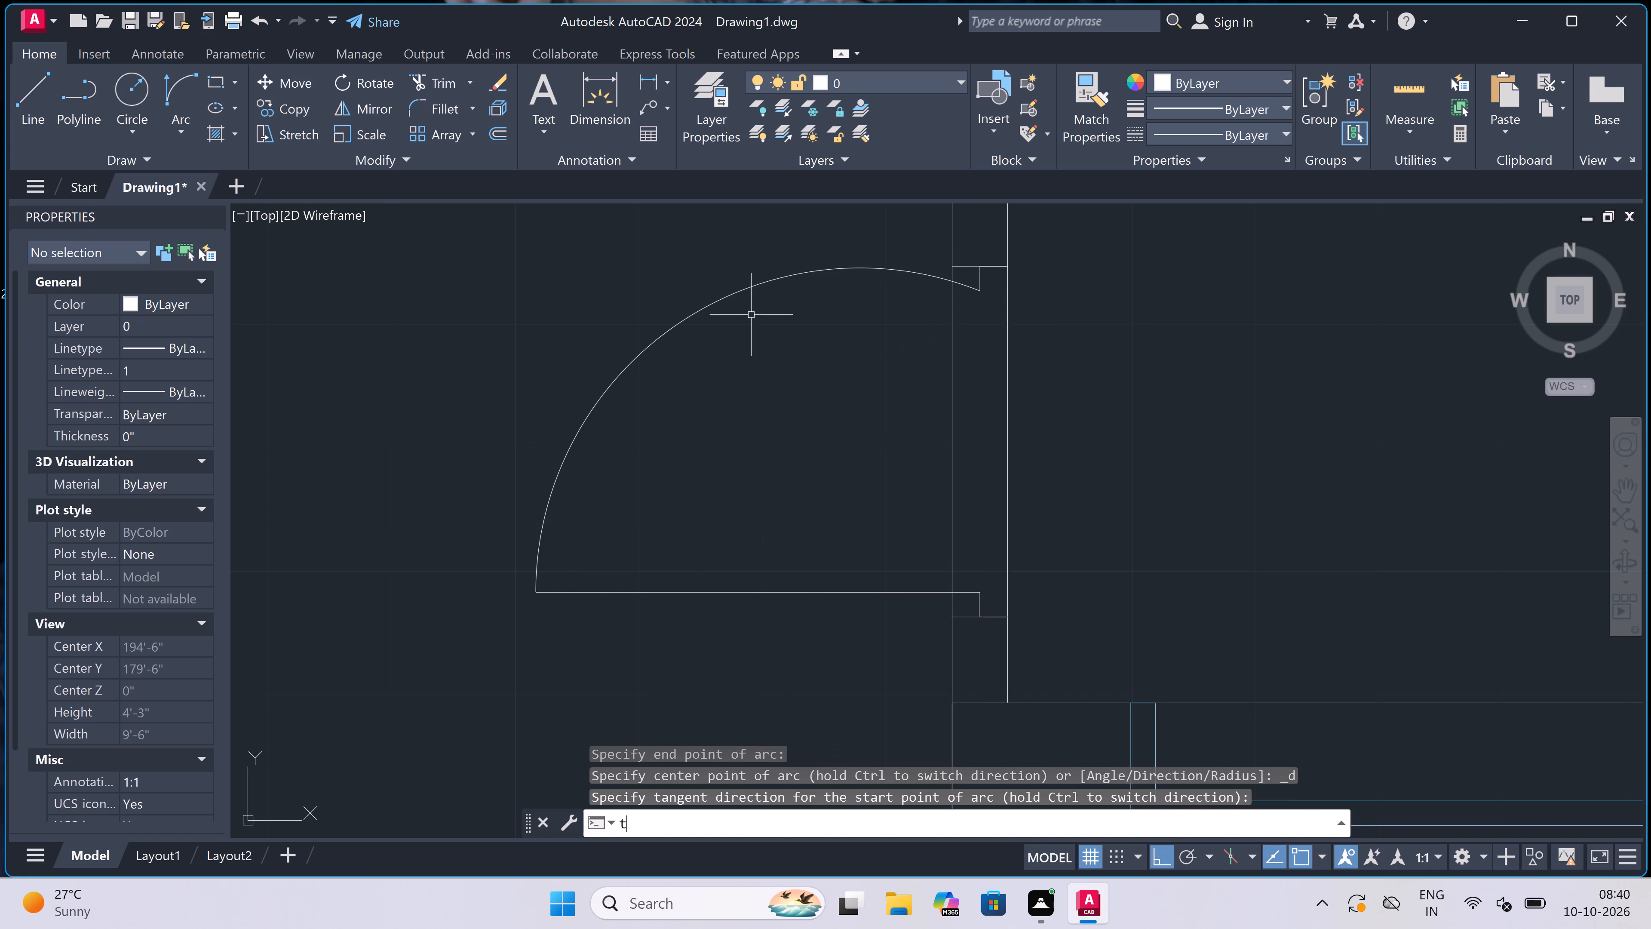
pyautogui.press('space')
pyautogui.click(775, 437)
pyautogui.click(1245, 349)
pyautogui.scroll(-3, 1067, 340)
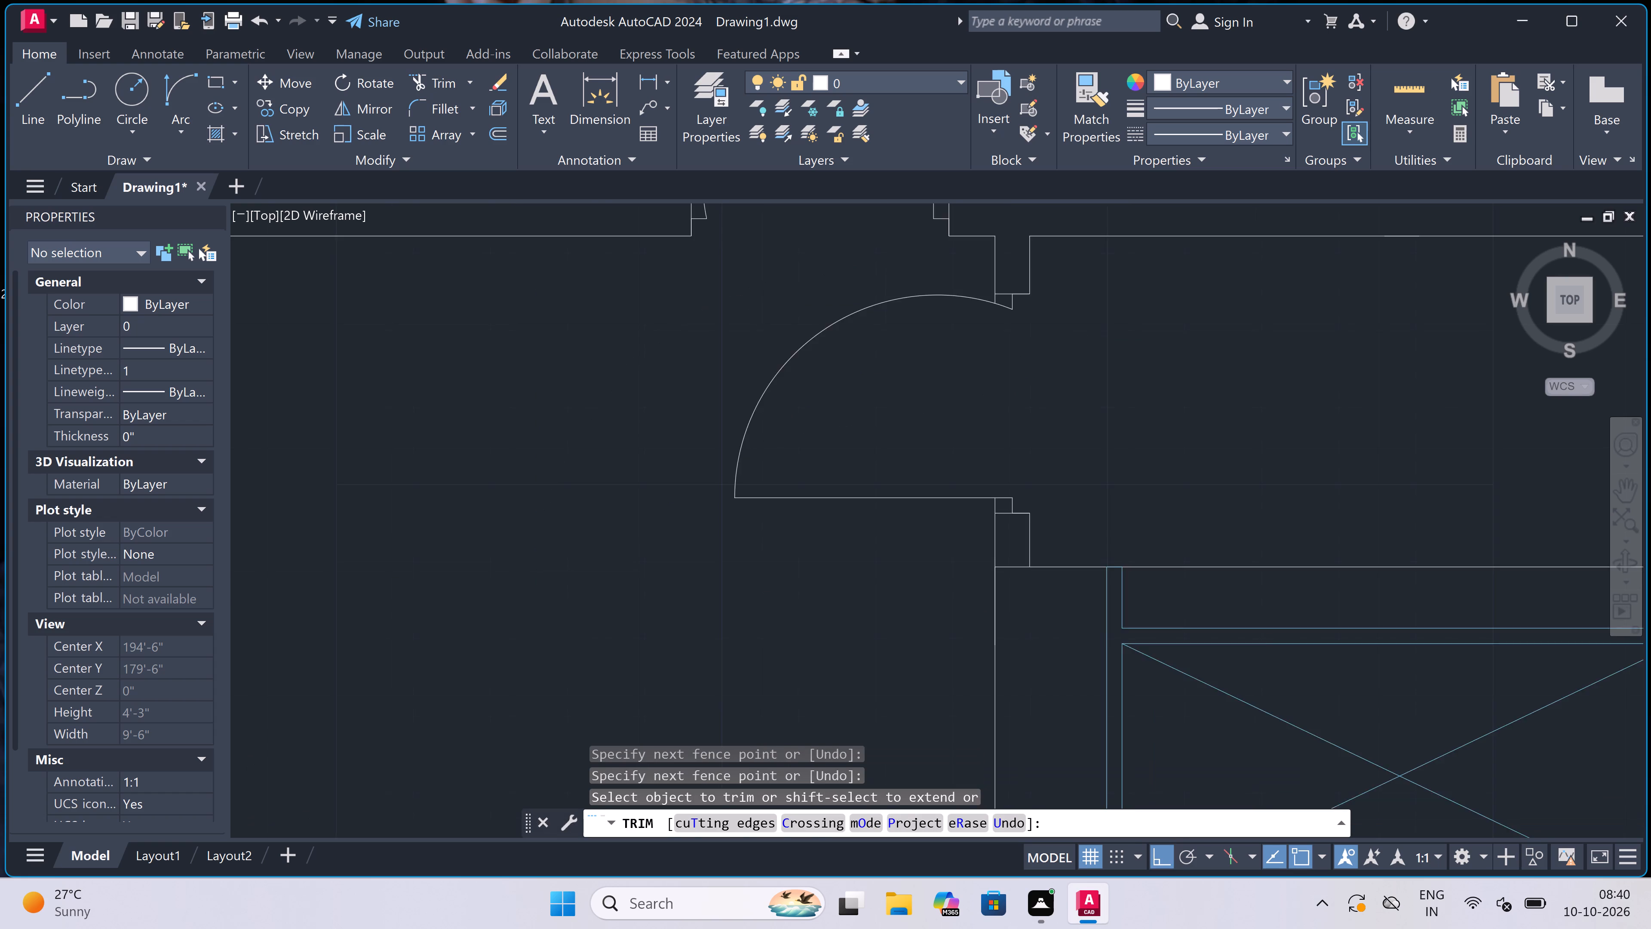
pyautogui.scroll(-1, 1067, 340)
pyautogui.press('Escape')
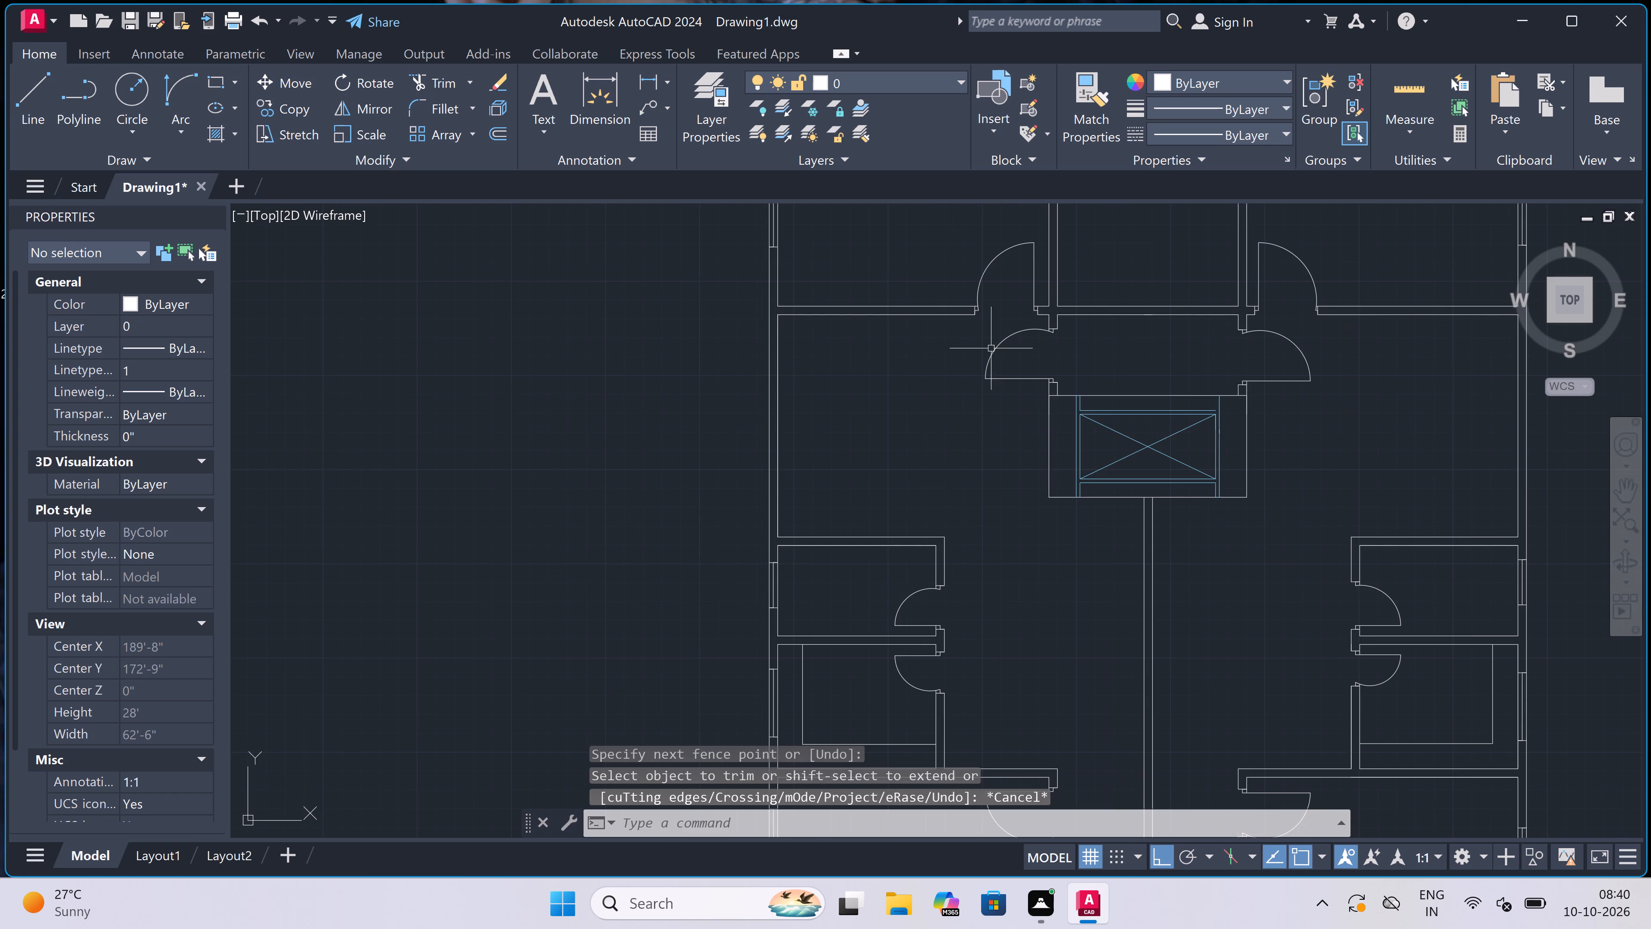
# Extend the inner lines of the left and right vertical walls down across the thickness of the horizontal wall above the small room.
pyautogui.scroll(-2, 944, 381)
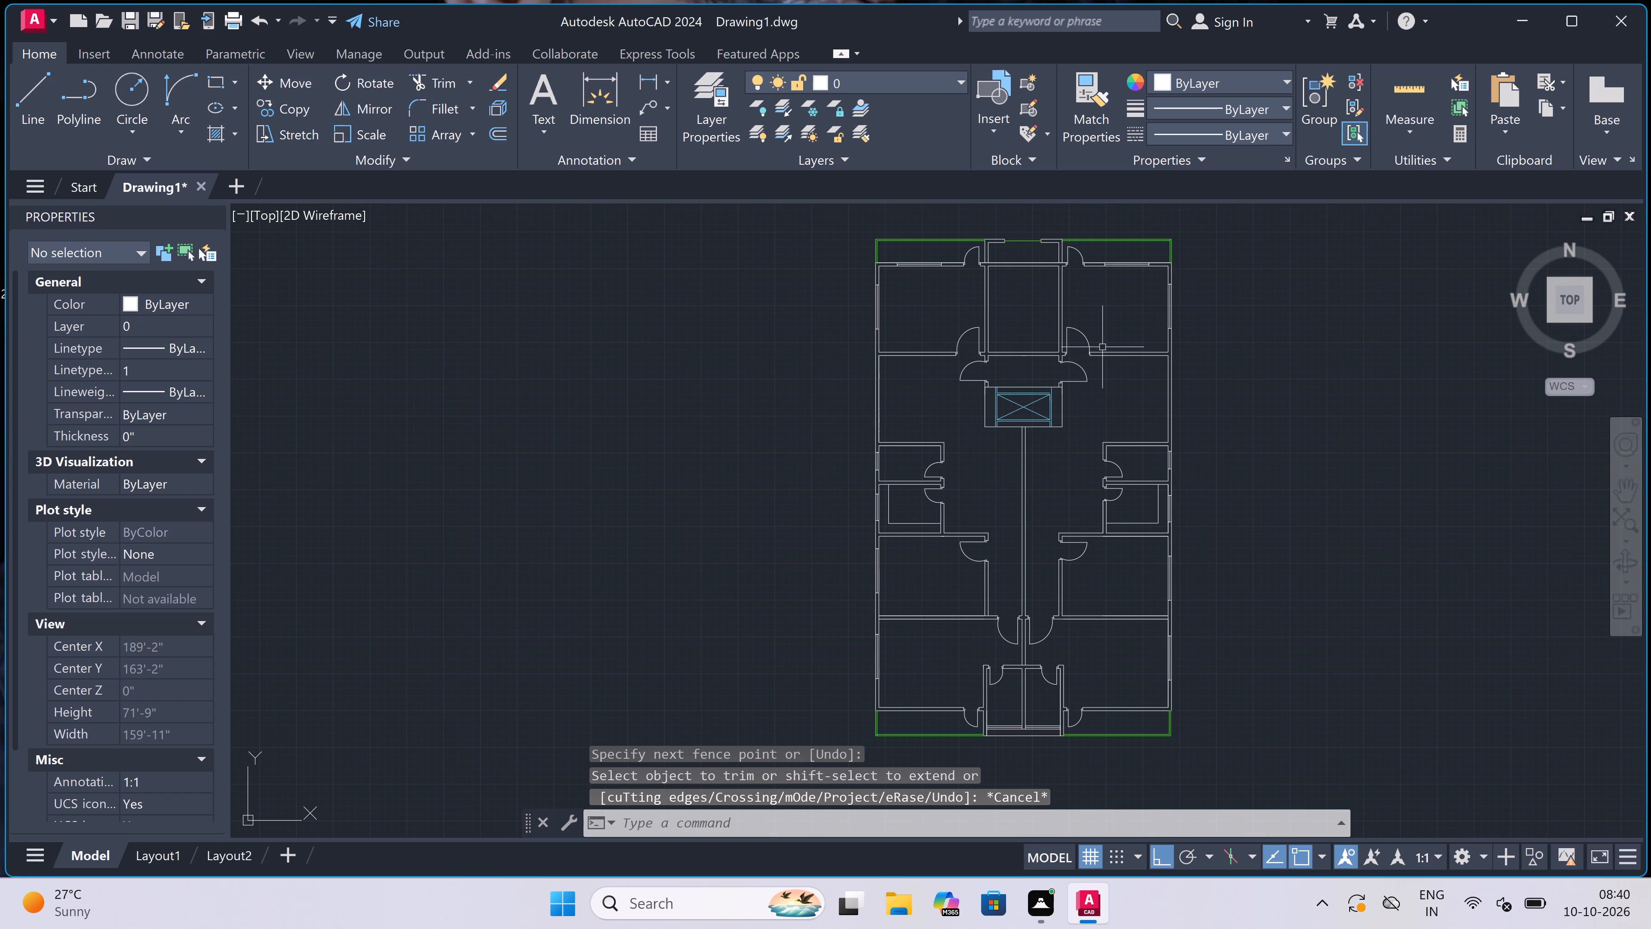
pyautogui.scroll(-2, 845, 403)
pyautogui.scroll(2, 877, 367)
pyautogui.scroll(1, 1065, 389)
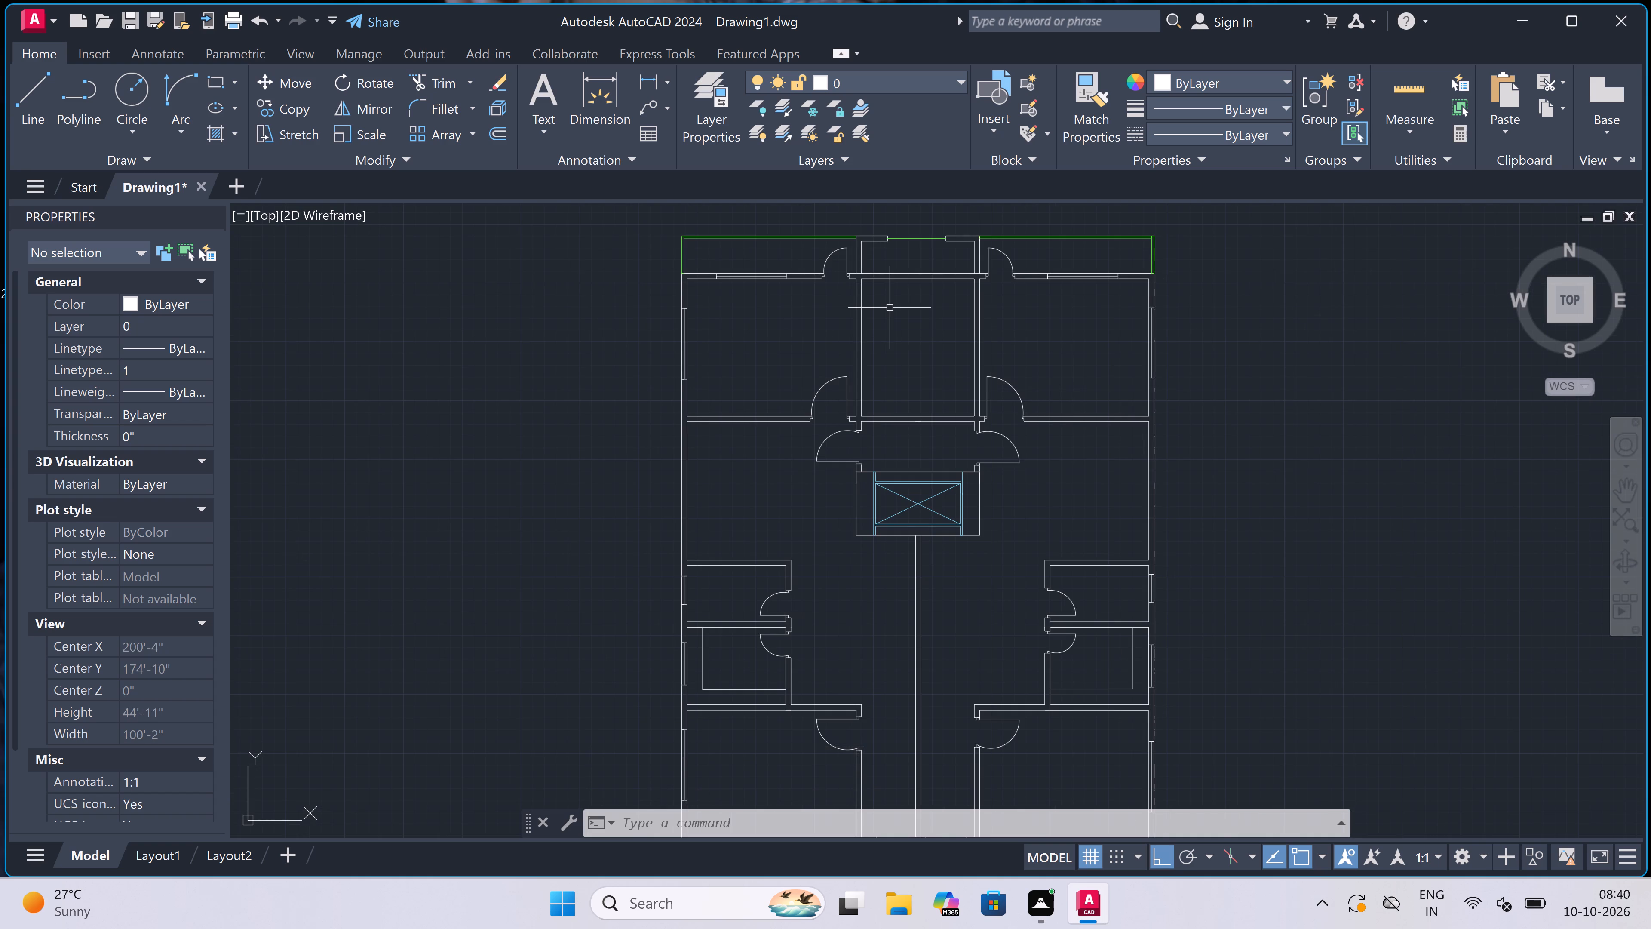
pyautogui.scroll(2, 896, 394)
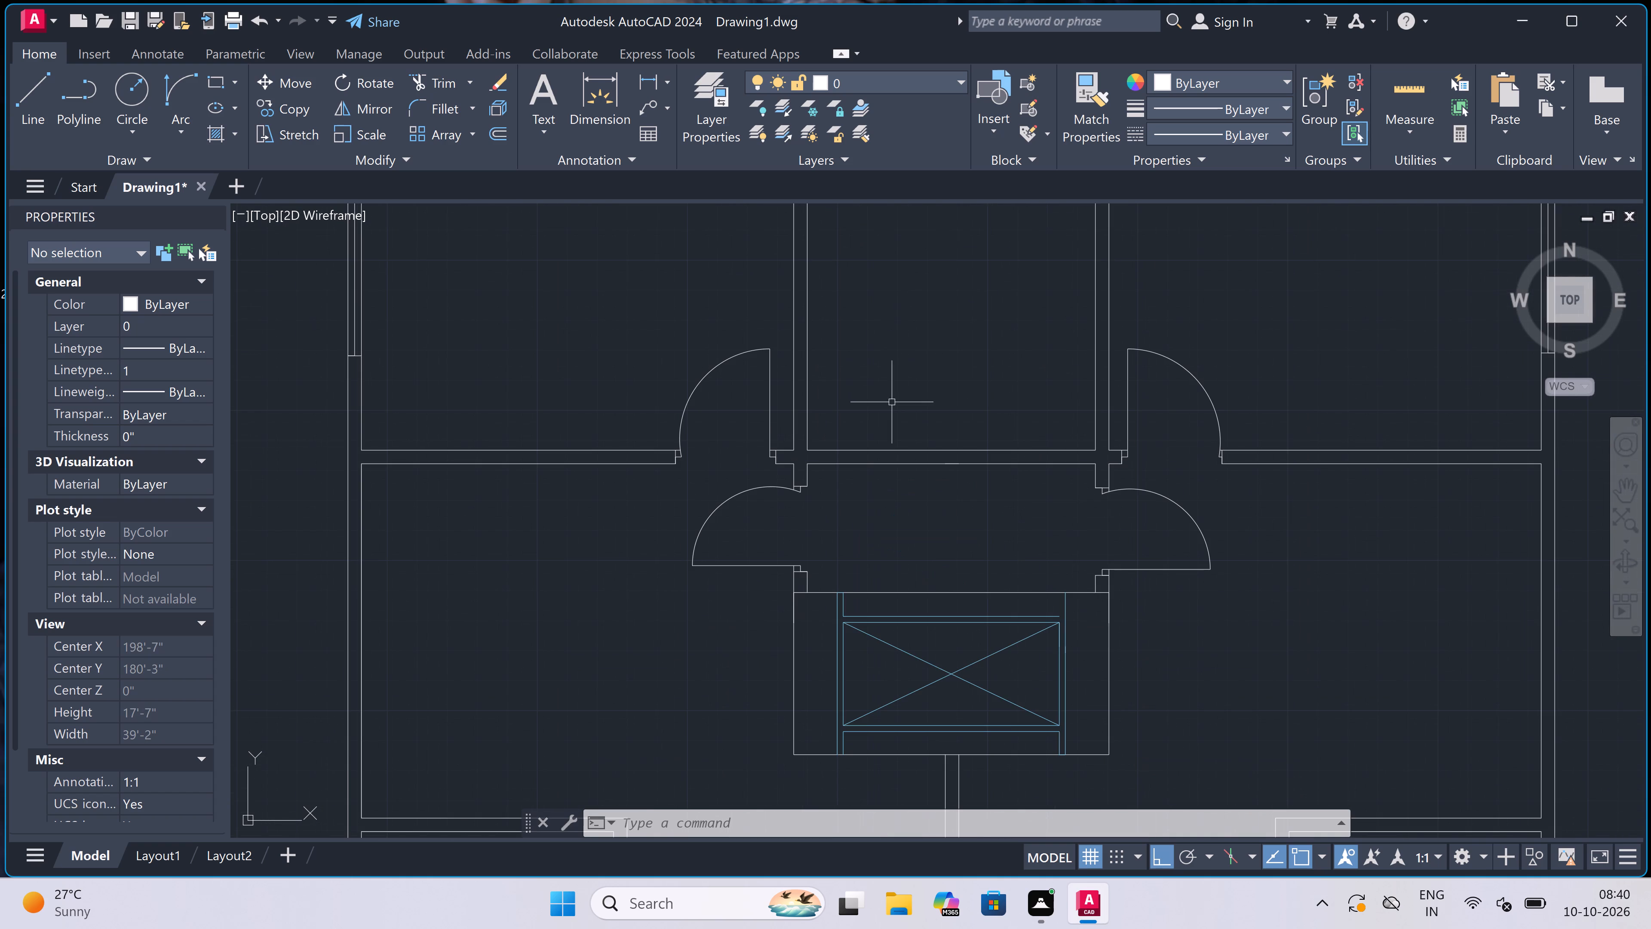
pyautogui.scroll(2, 852, 453)
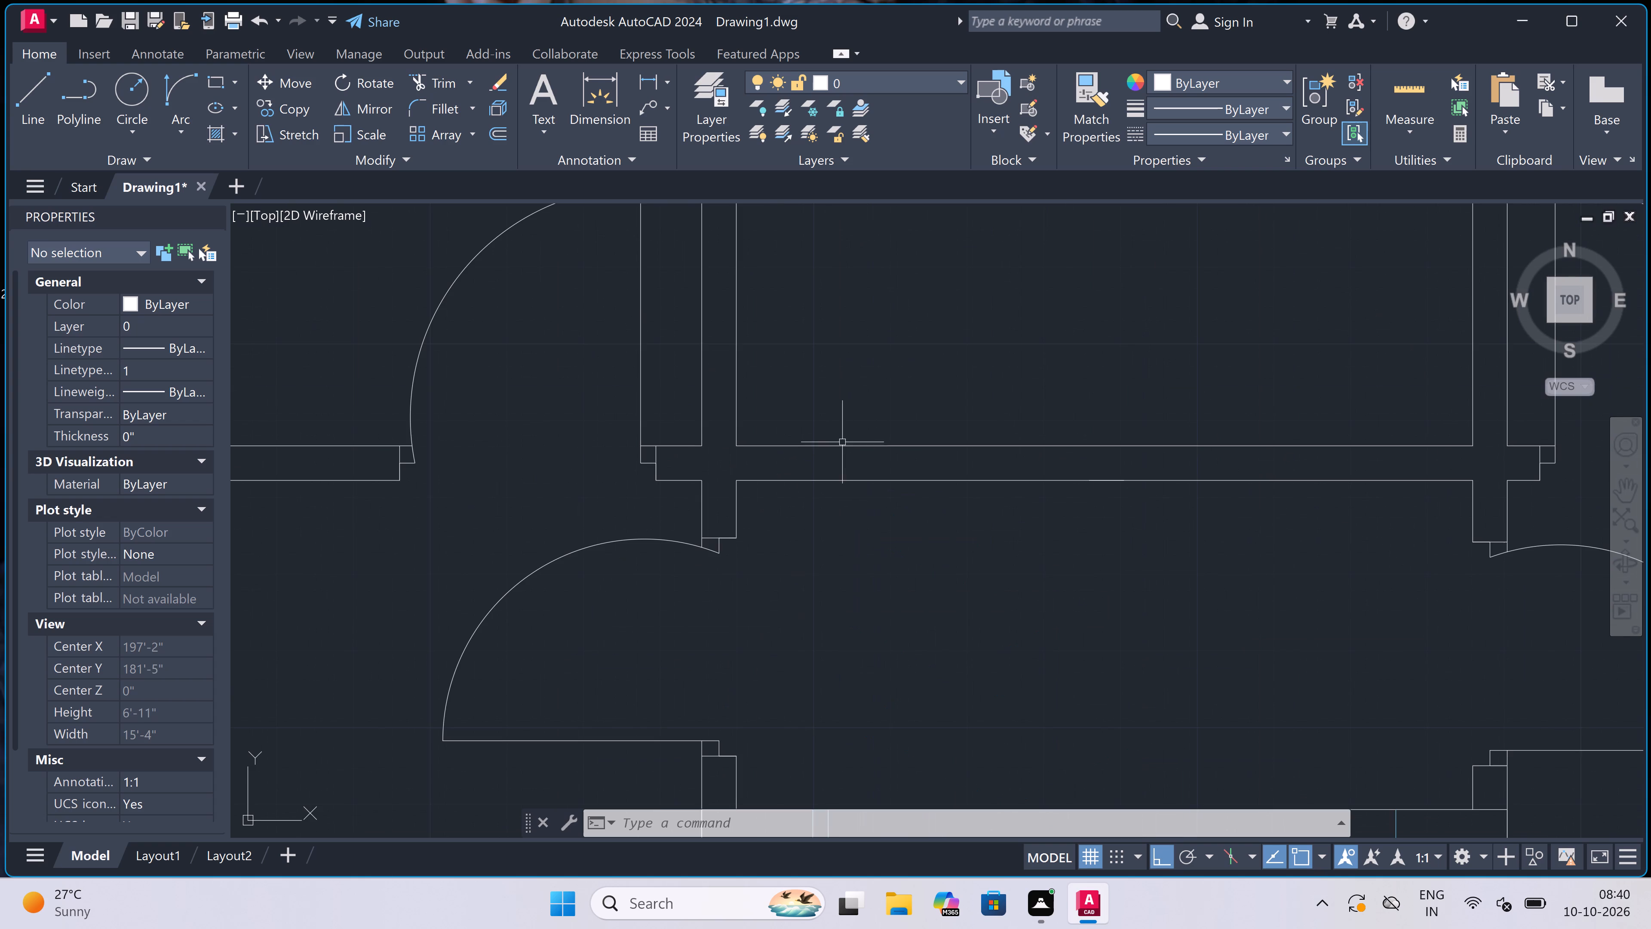
pyautogui.press('e')
pyautogui.press('x')
pyautogui.press('space')
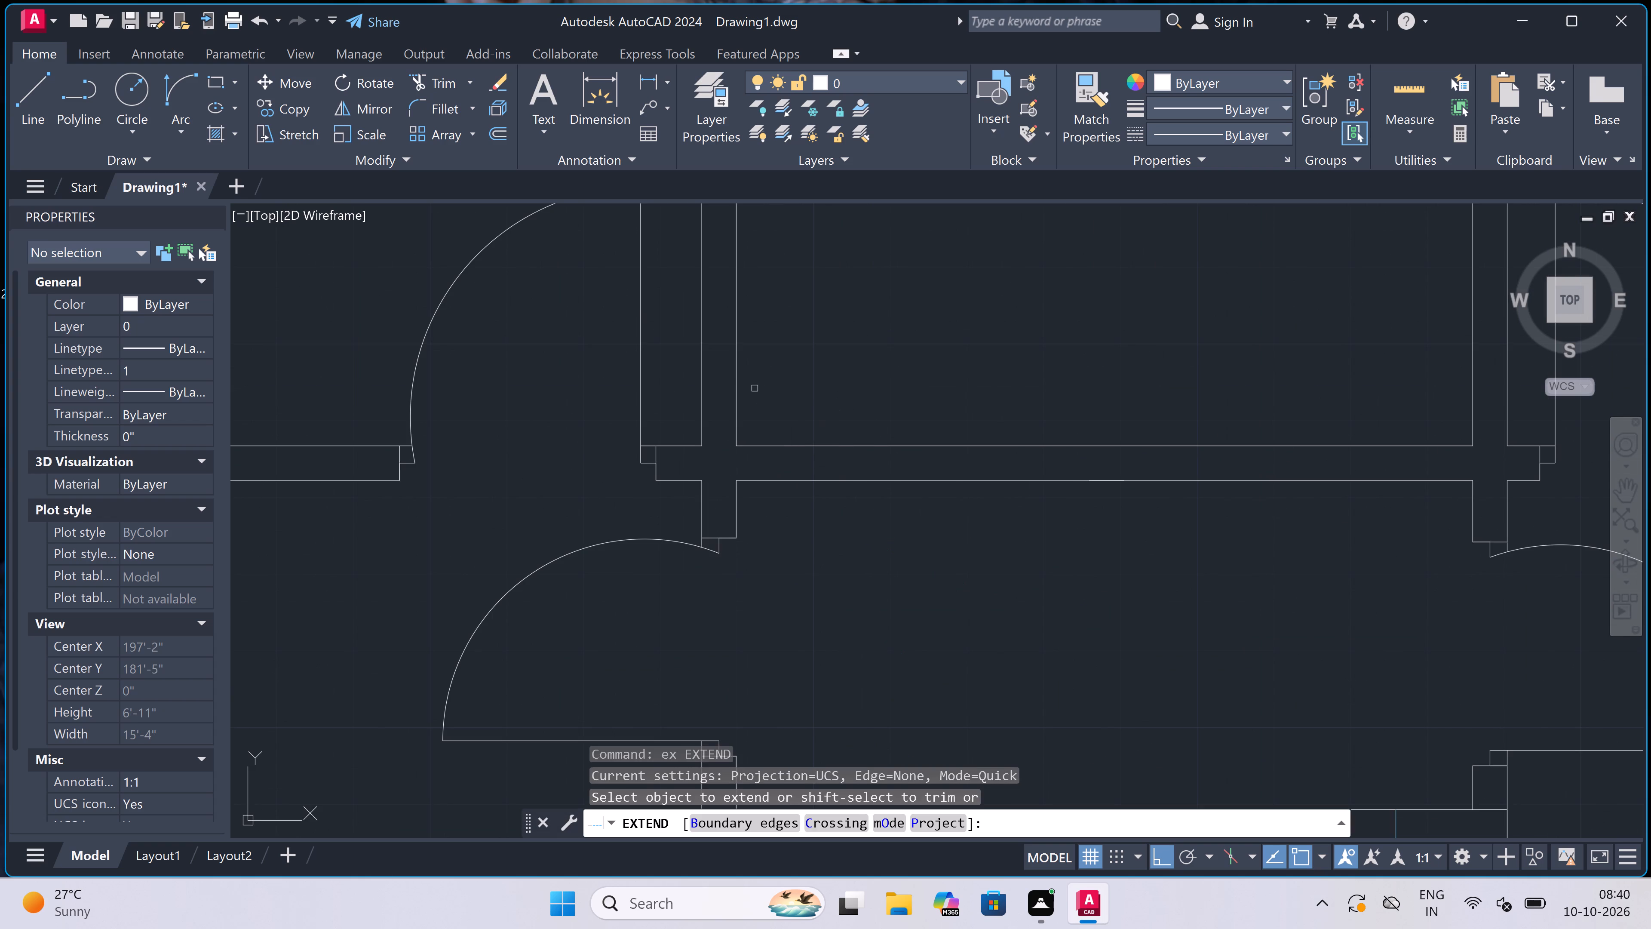
pyautogui.click(735, 366)
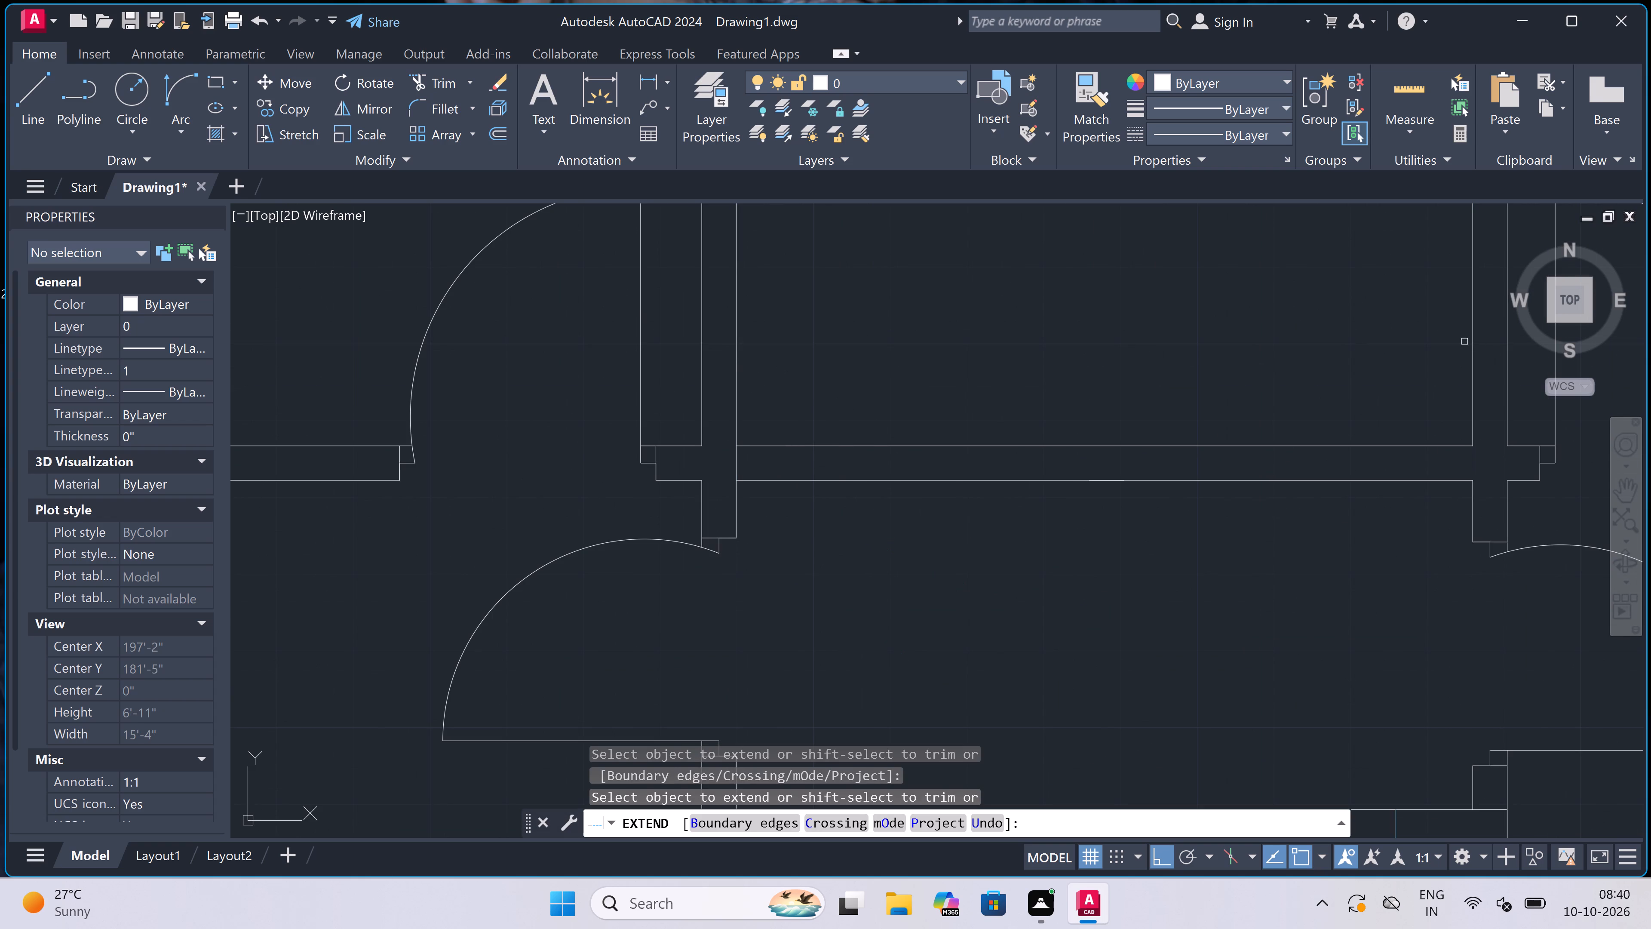
pyautogui.click(1472, 332)
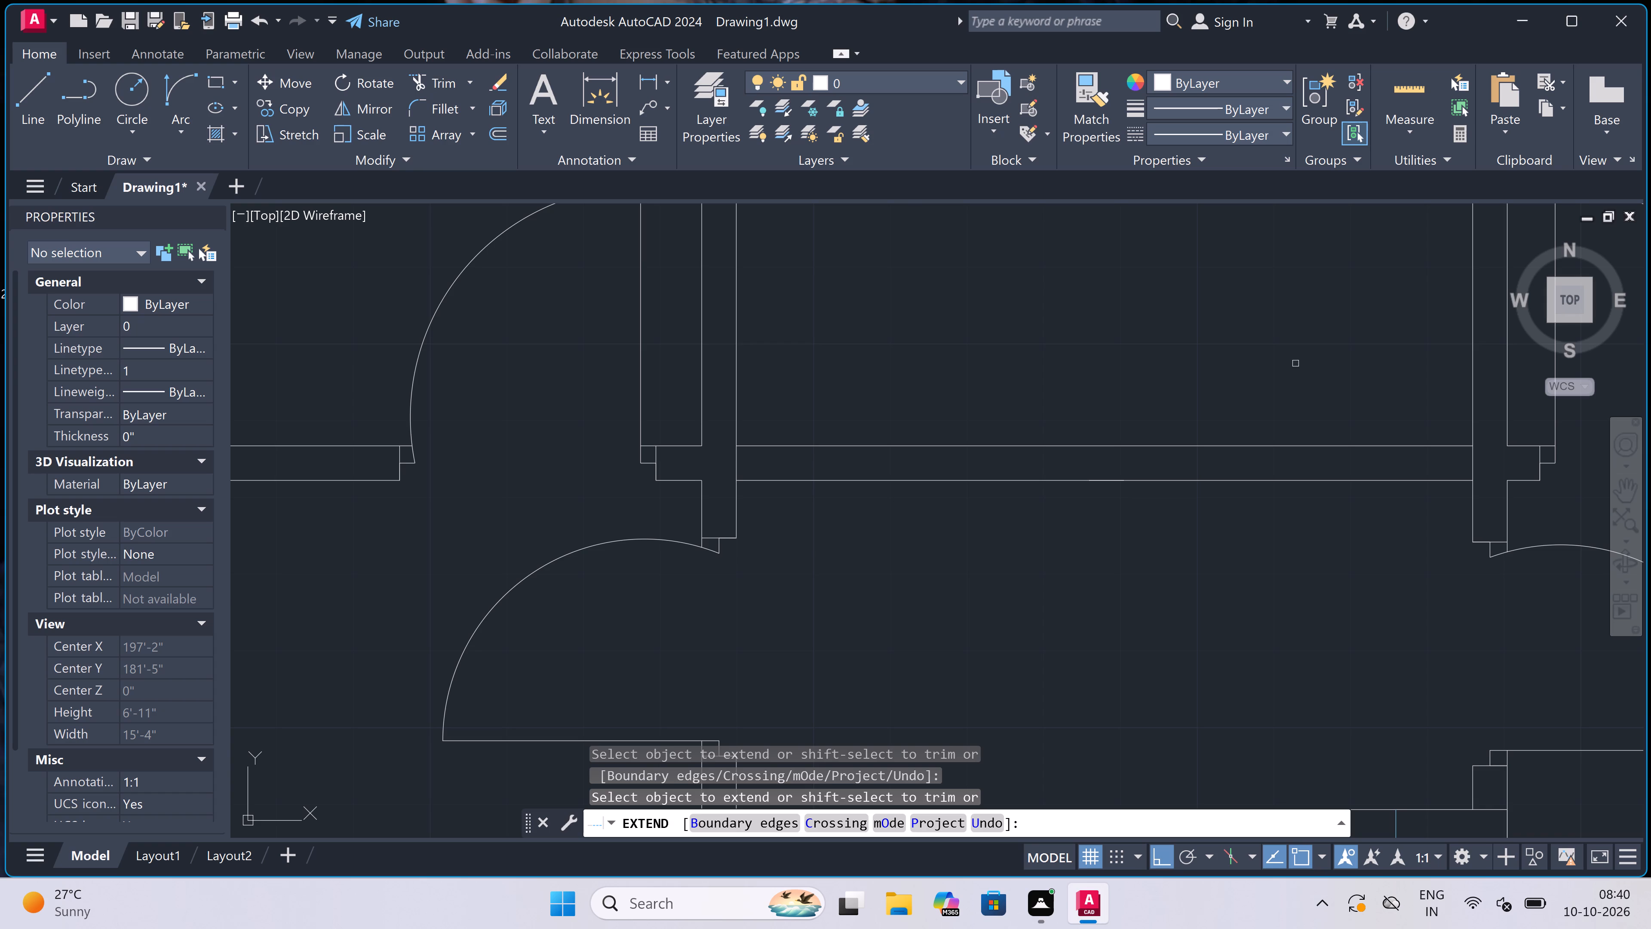
pyautogui.press('Escape')
# Erase the horizontal wall lines between the two vertical walls above the small room.
pyautogui.moveTo(1127, 379); pyautogui.dragTo(1124, 384)
pyautogui.click(932, 530)
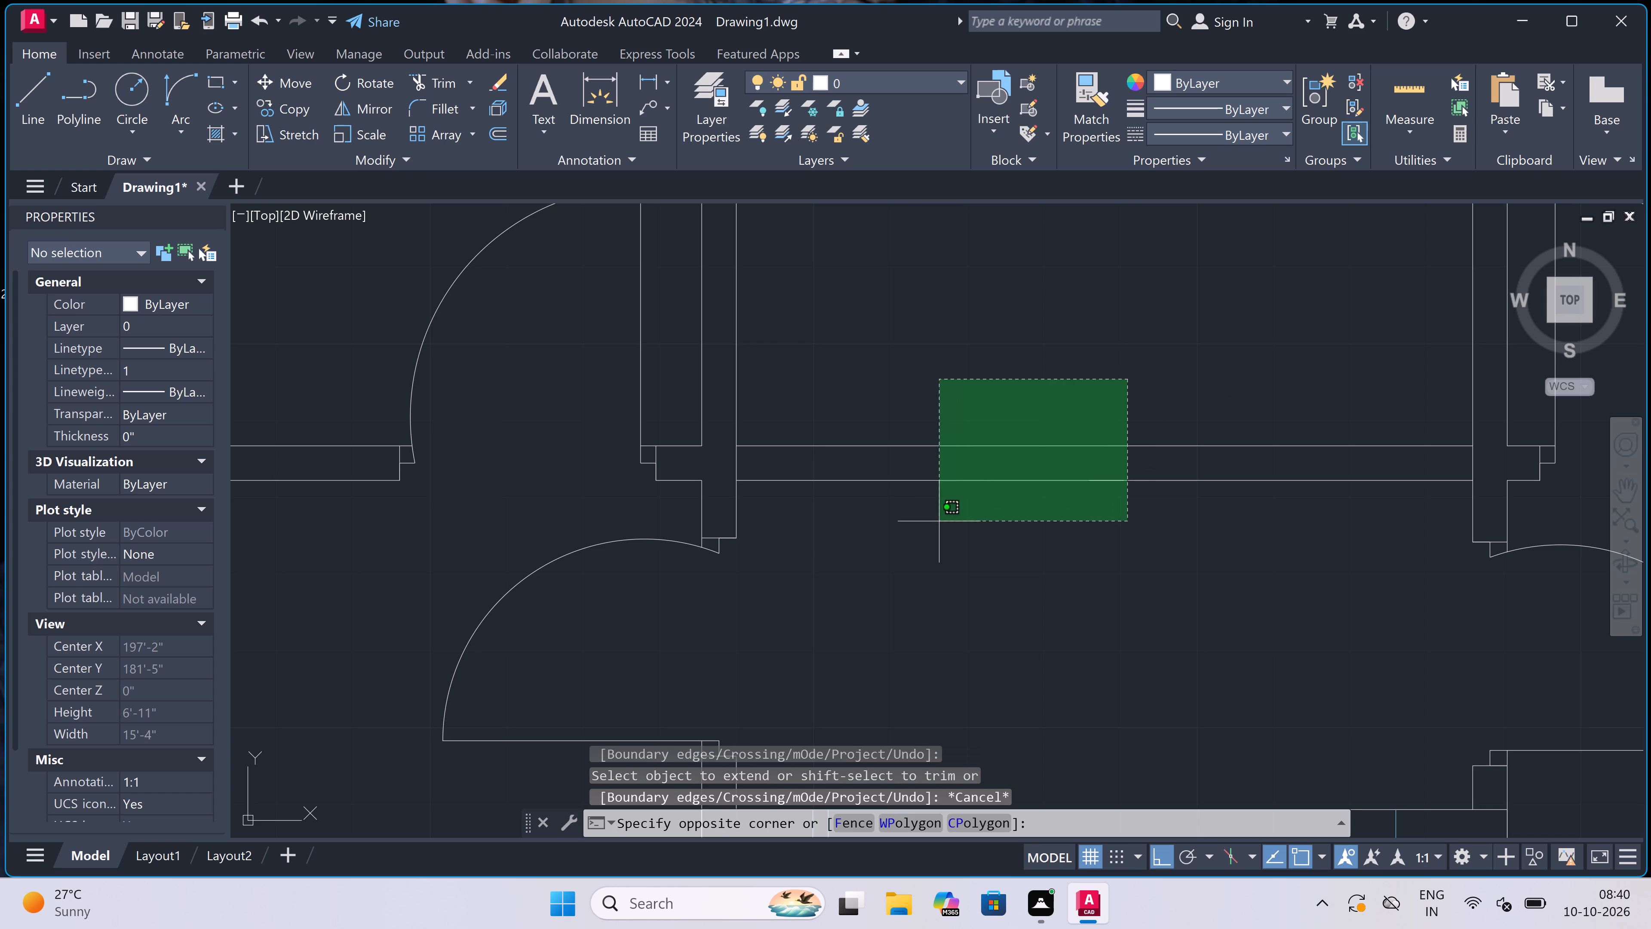
pyautogui.press('Delete')
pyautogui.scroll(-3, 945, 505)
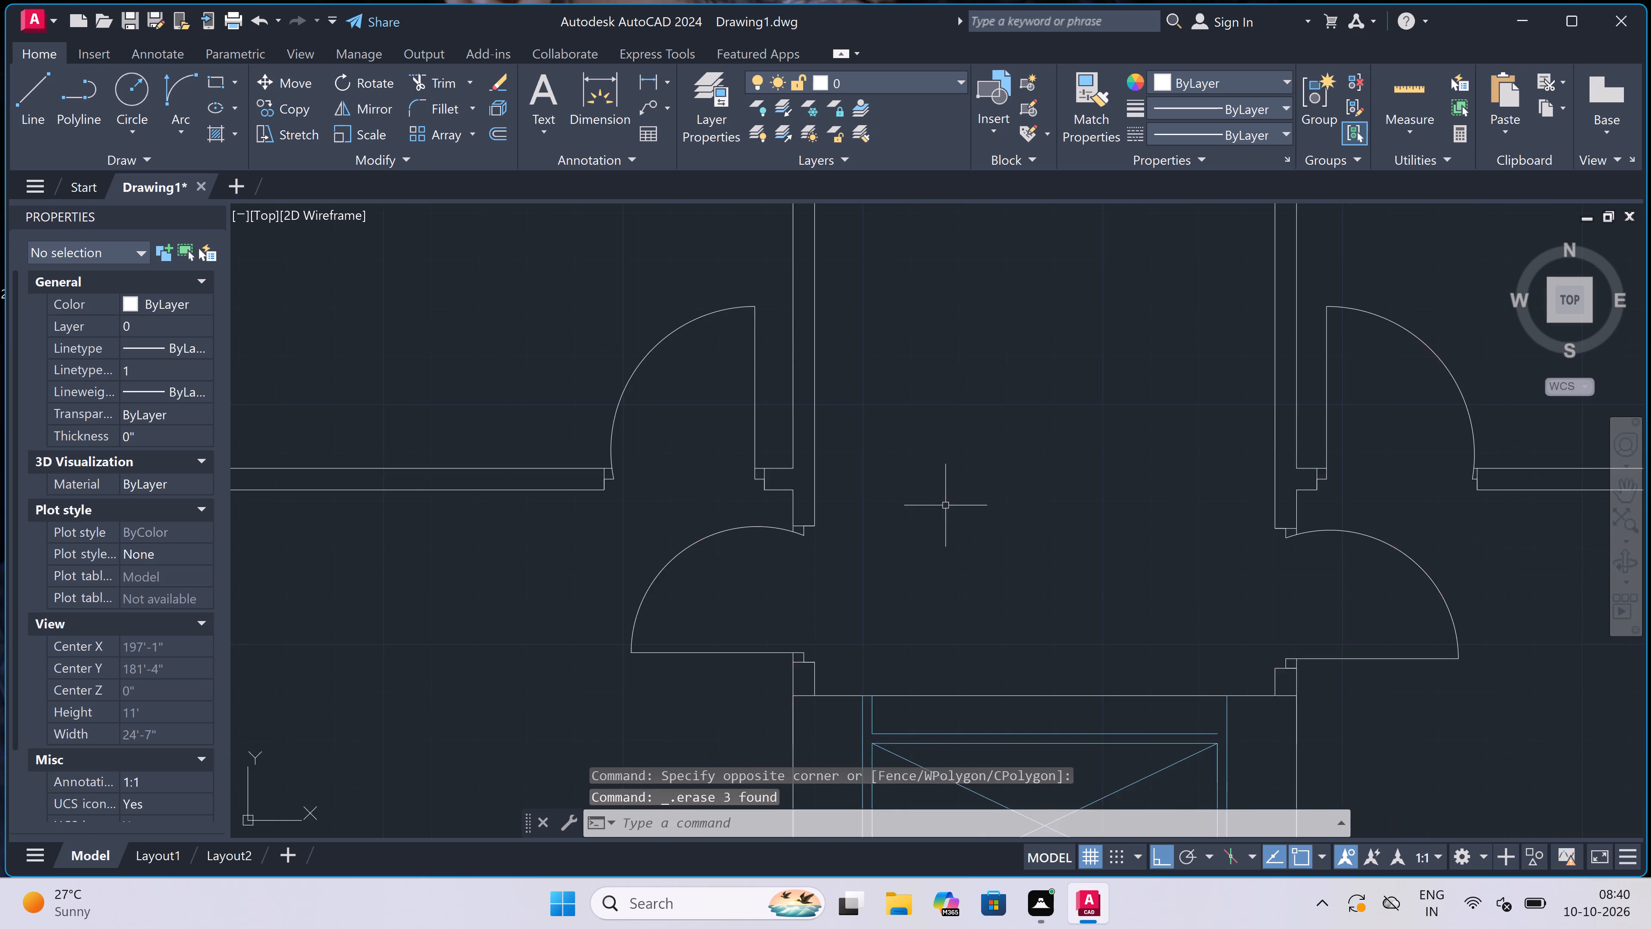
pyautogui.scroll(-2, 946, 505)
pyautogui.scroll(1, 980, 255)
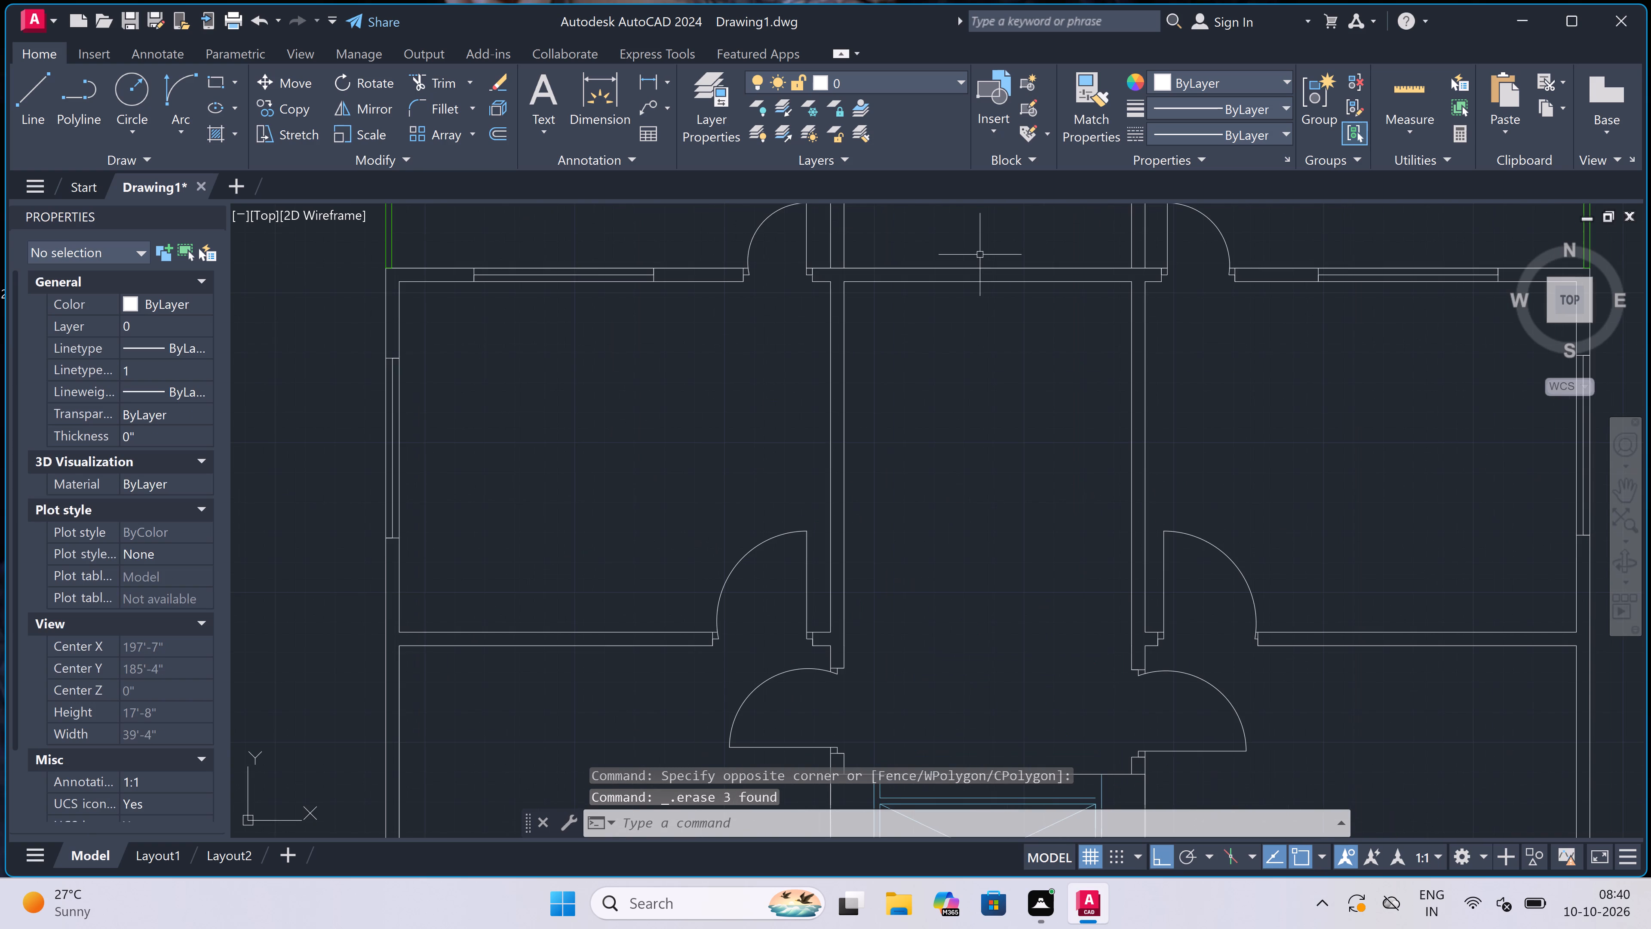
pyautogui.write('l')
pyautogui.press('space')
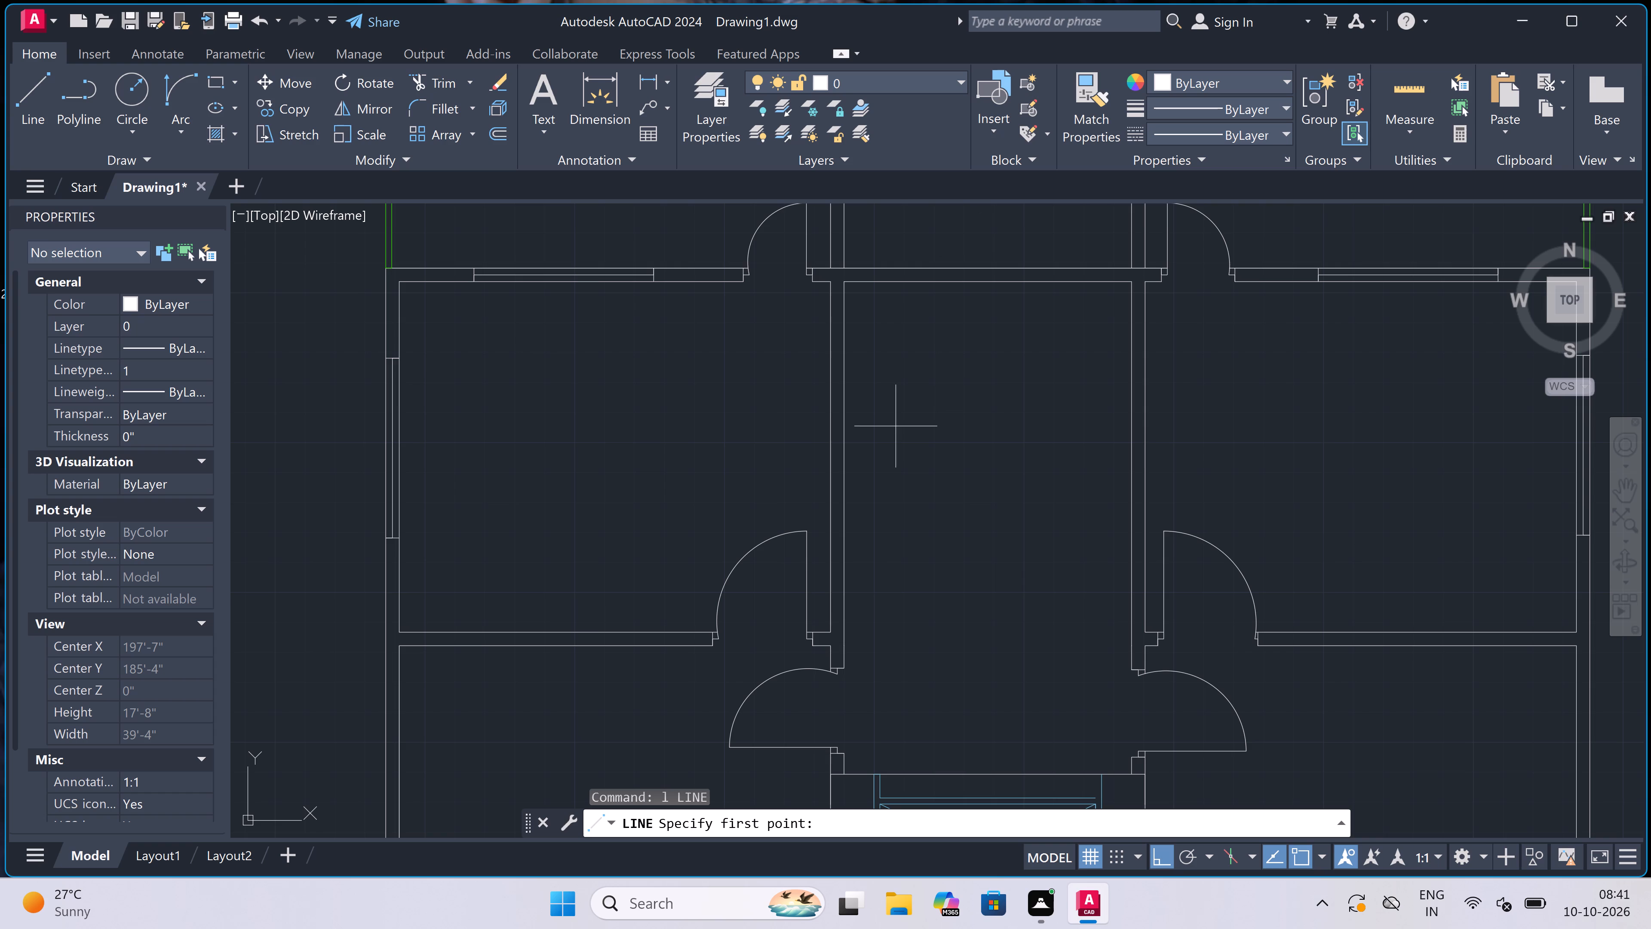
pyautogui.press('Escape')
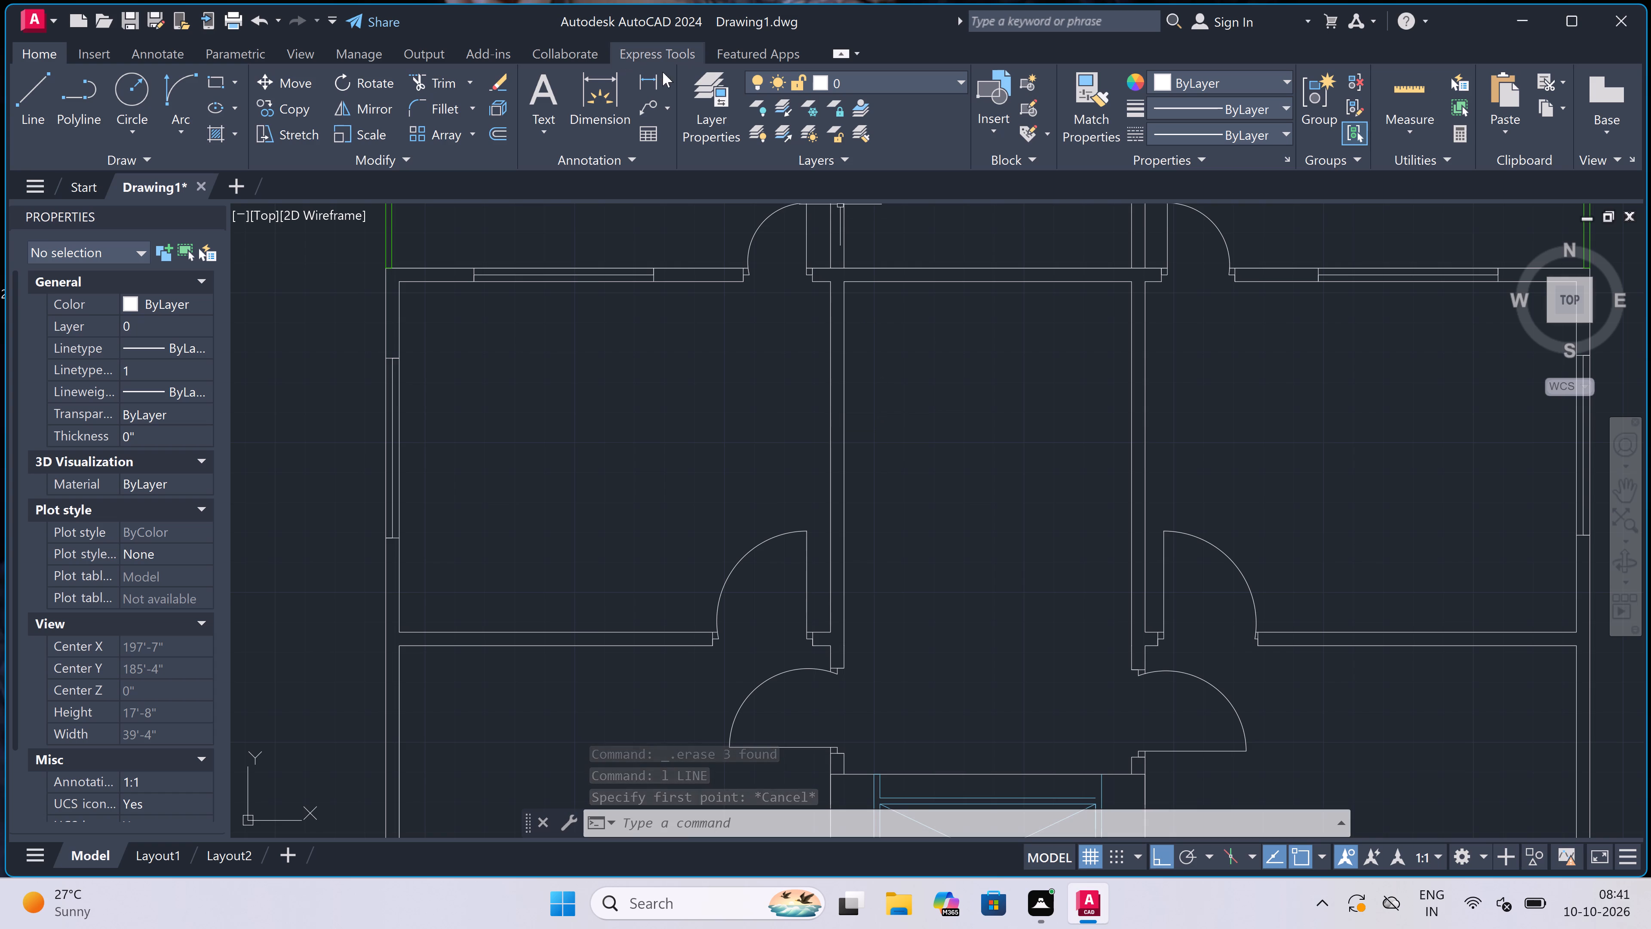
# Create a new layer named "line 3".
pyautogui.click(698, 87)
pyautogui.rightClick(226, 234)
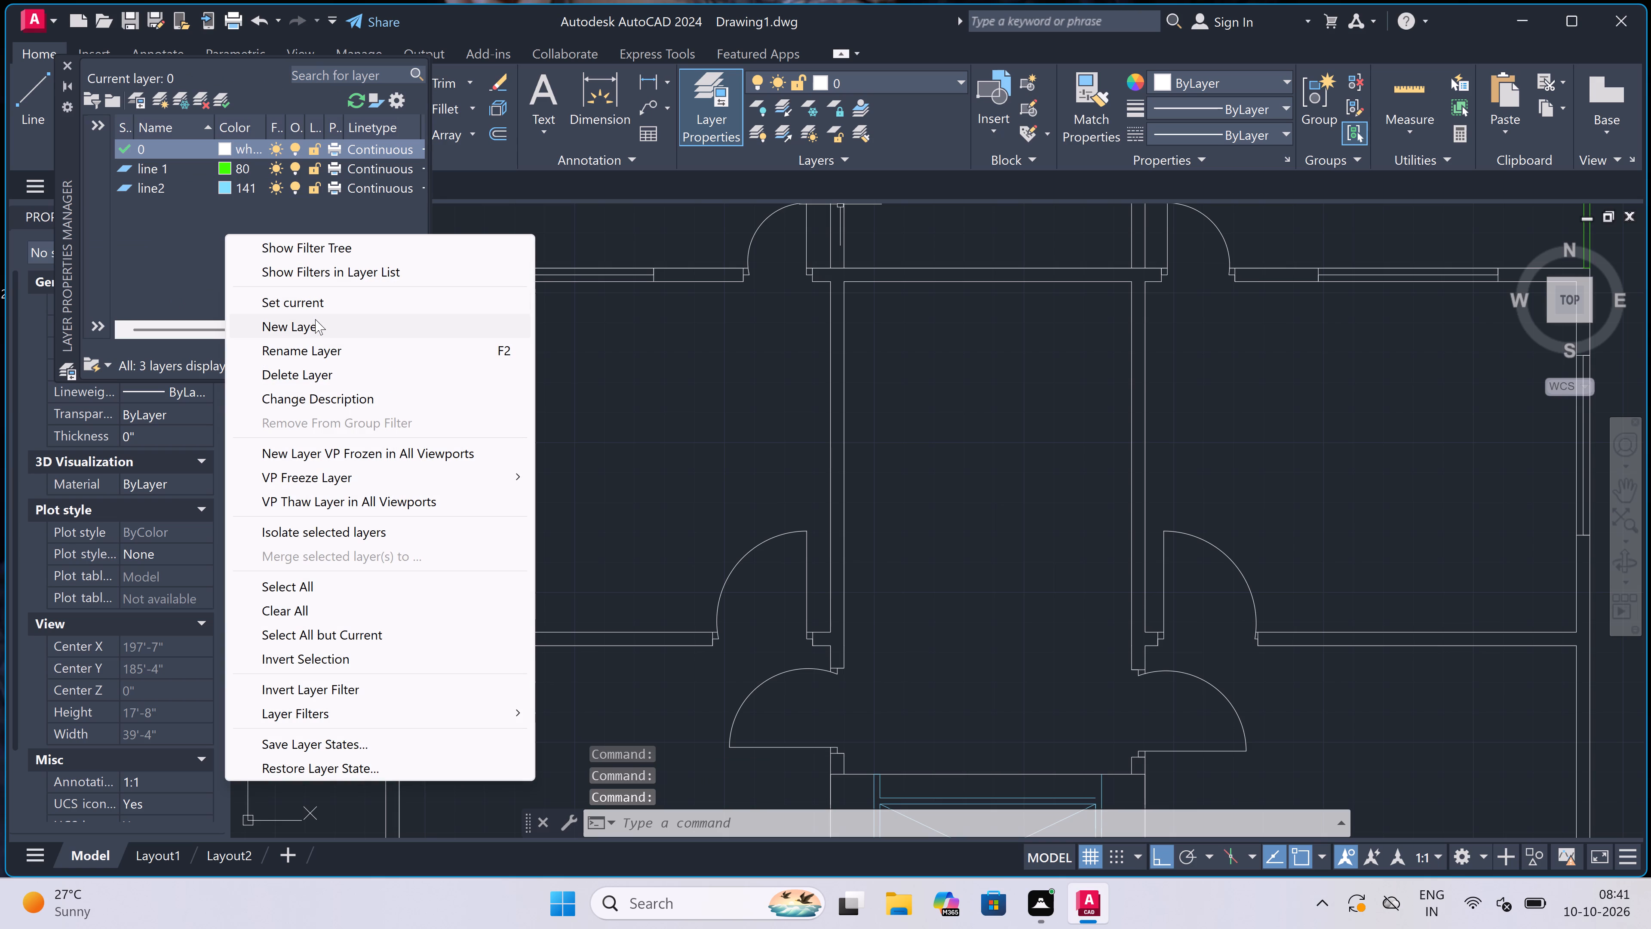
pyautogui.click(316, 319)
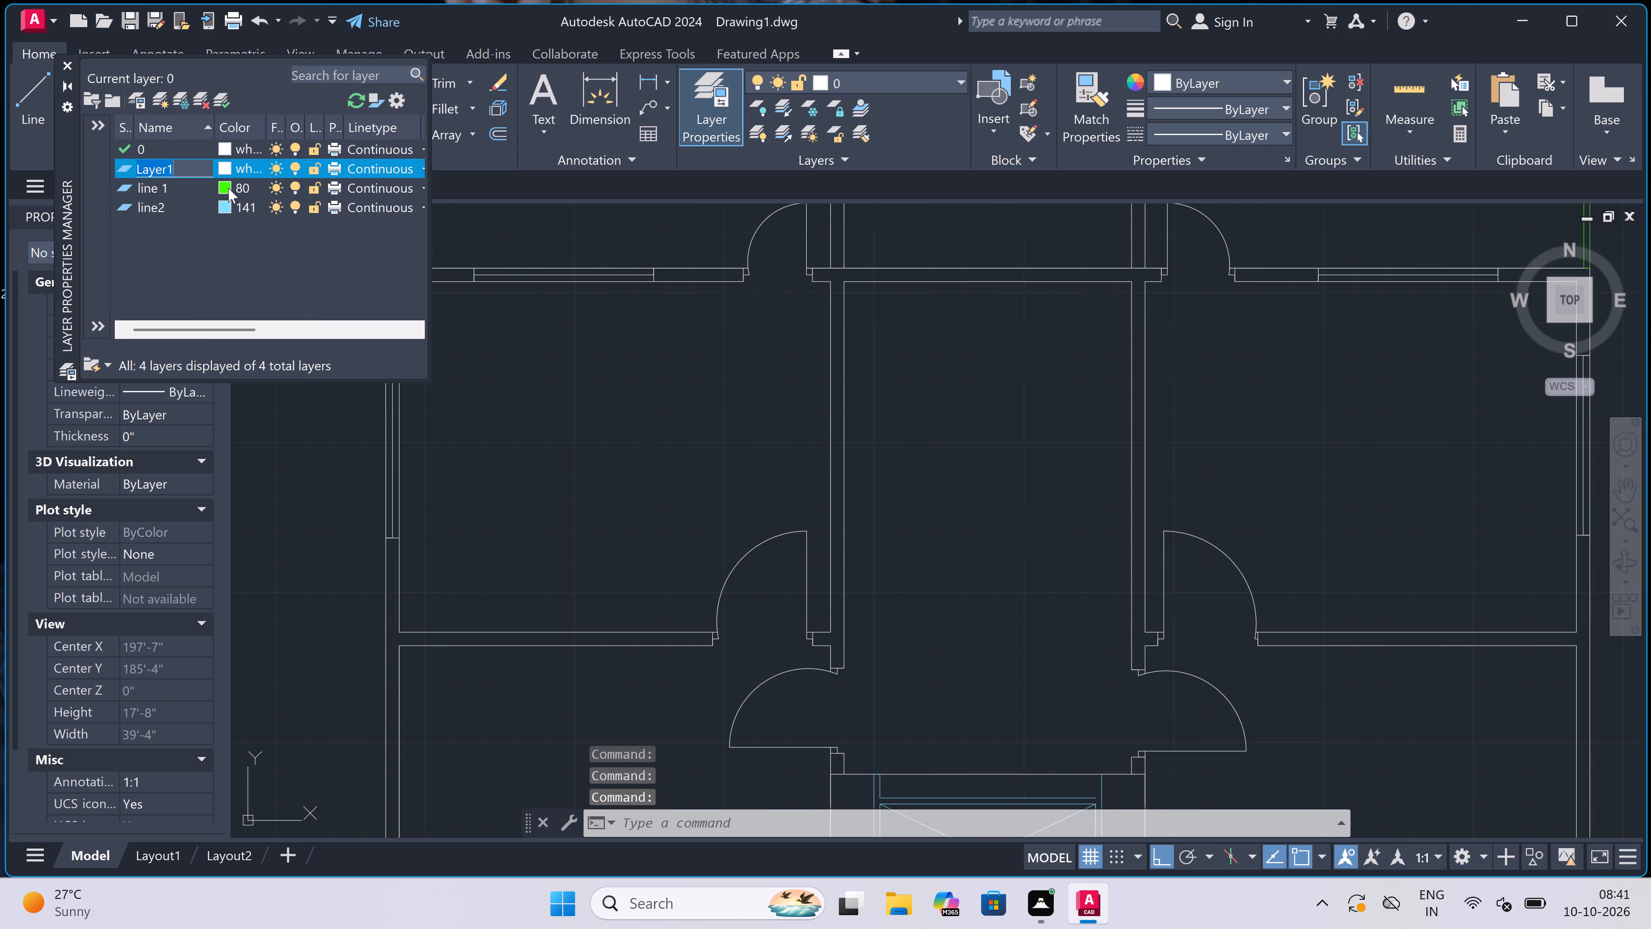
pyautogui.press('BackSpace')
pyautogui.press('l')
pyautogui.write('ine')
pyautogui.press('space')
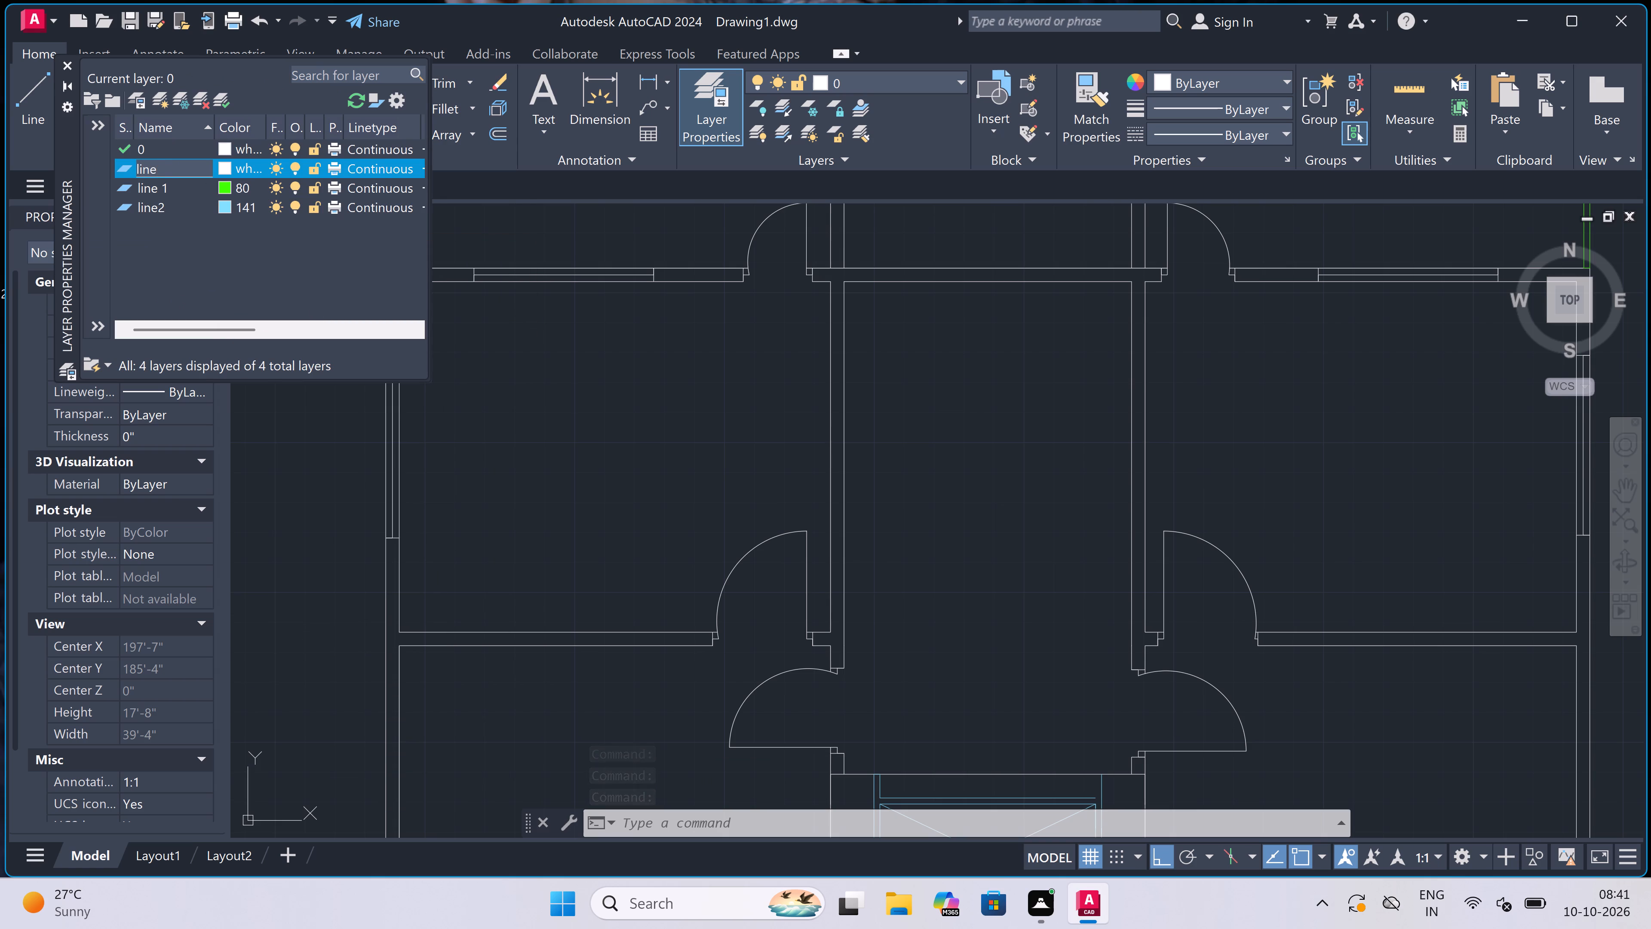
pyautogui.press('3')
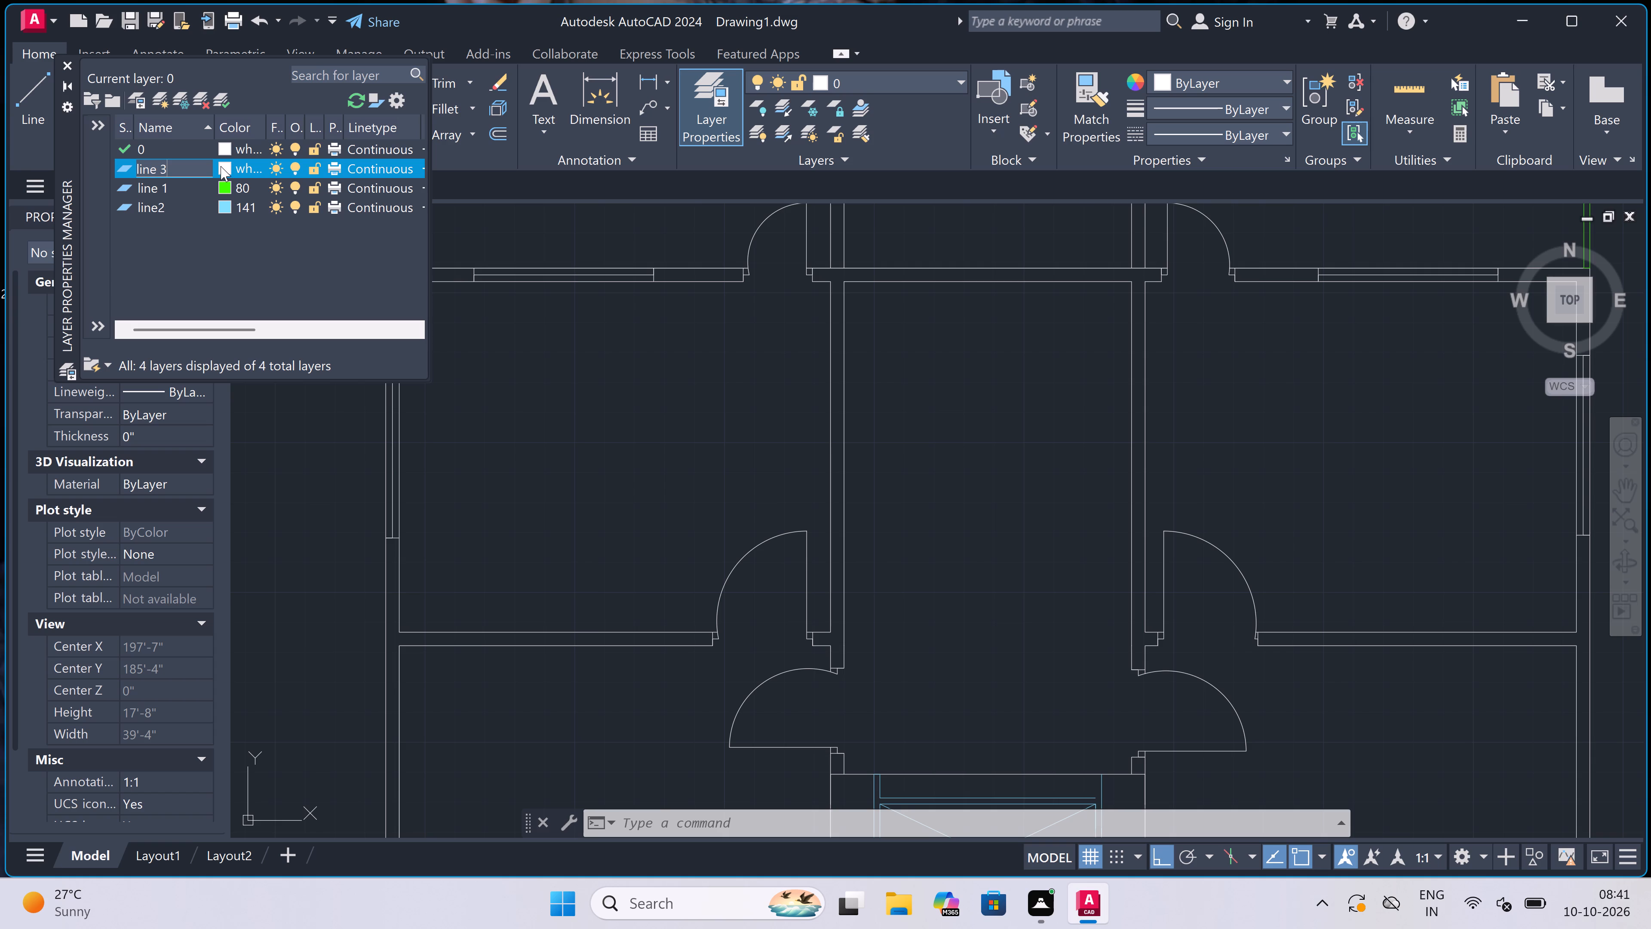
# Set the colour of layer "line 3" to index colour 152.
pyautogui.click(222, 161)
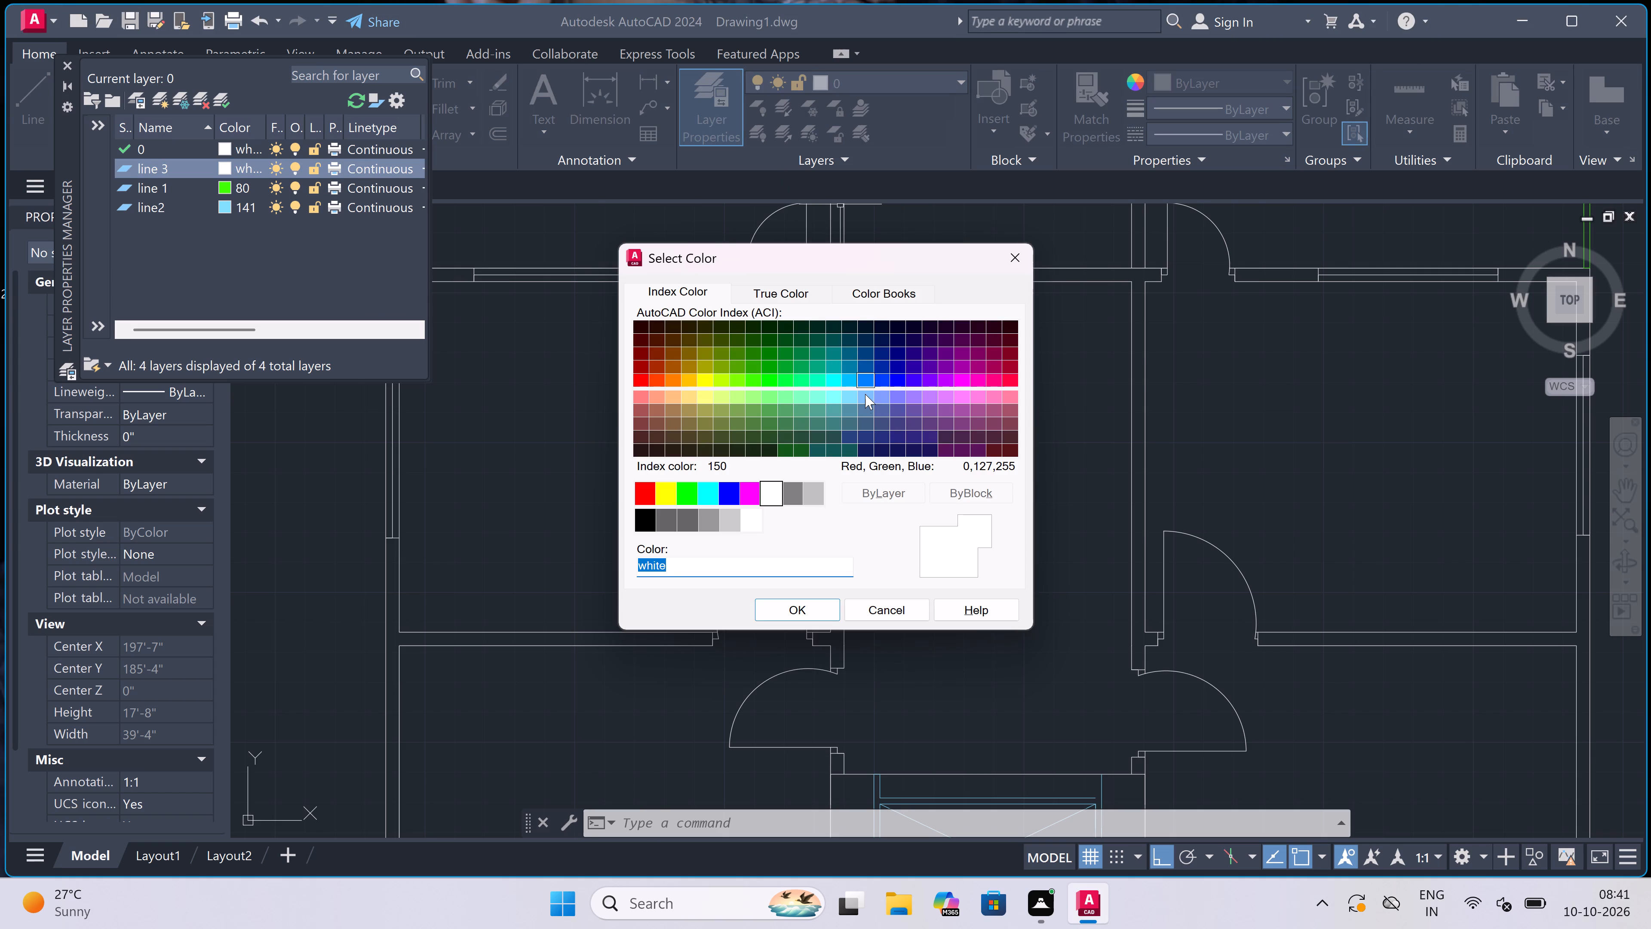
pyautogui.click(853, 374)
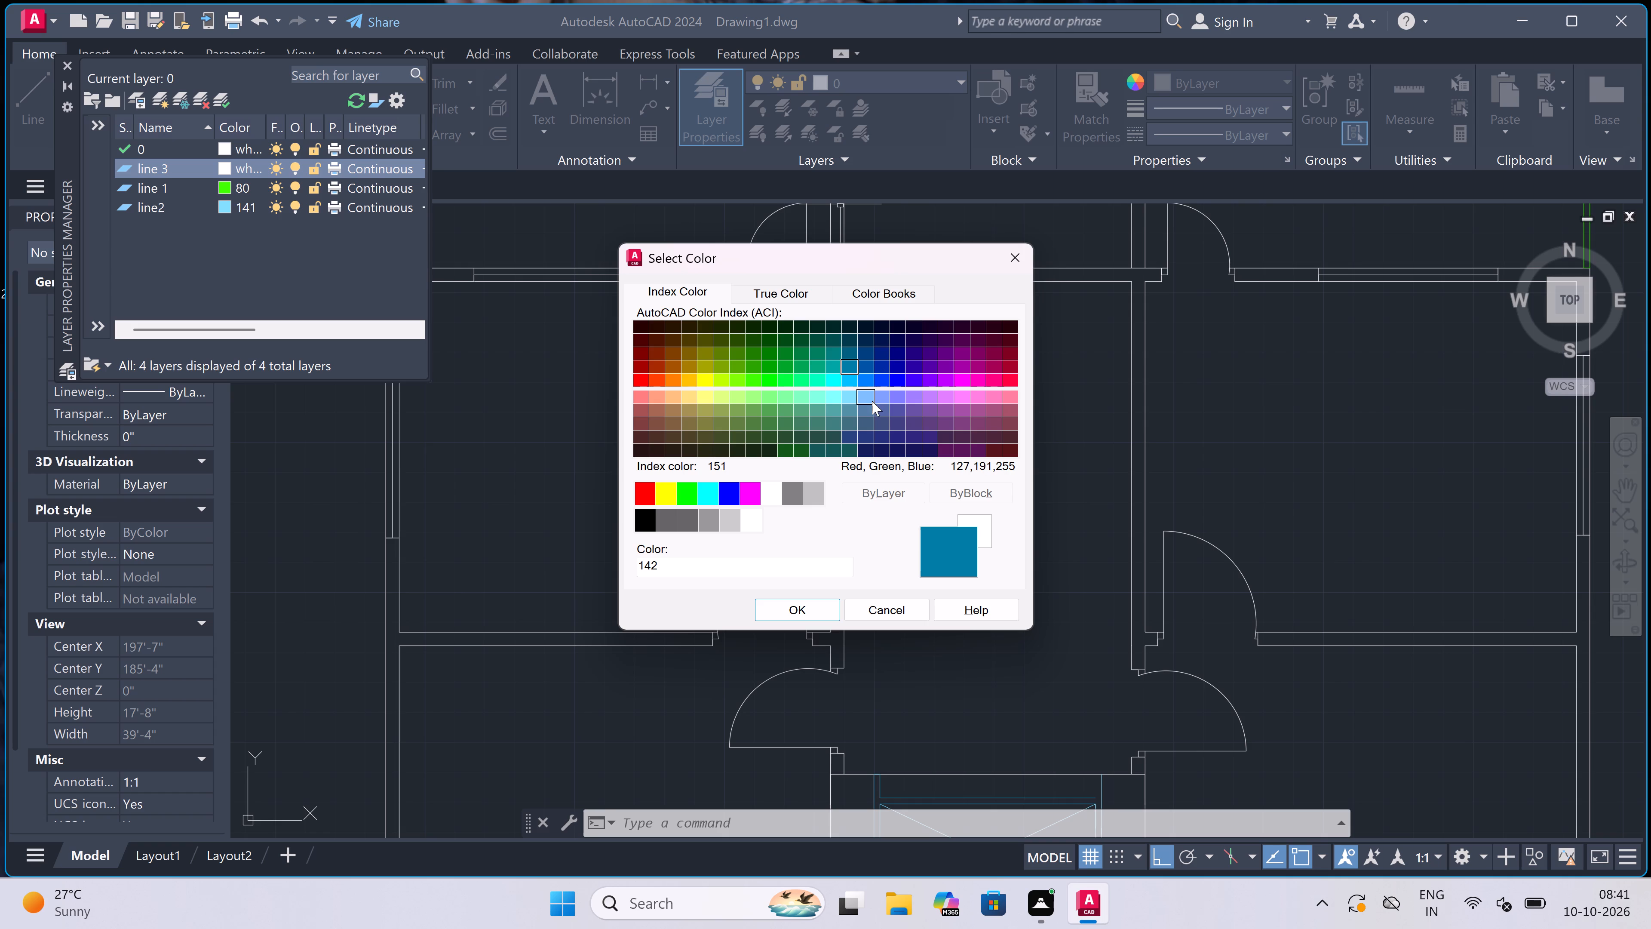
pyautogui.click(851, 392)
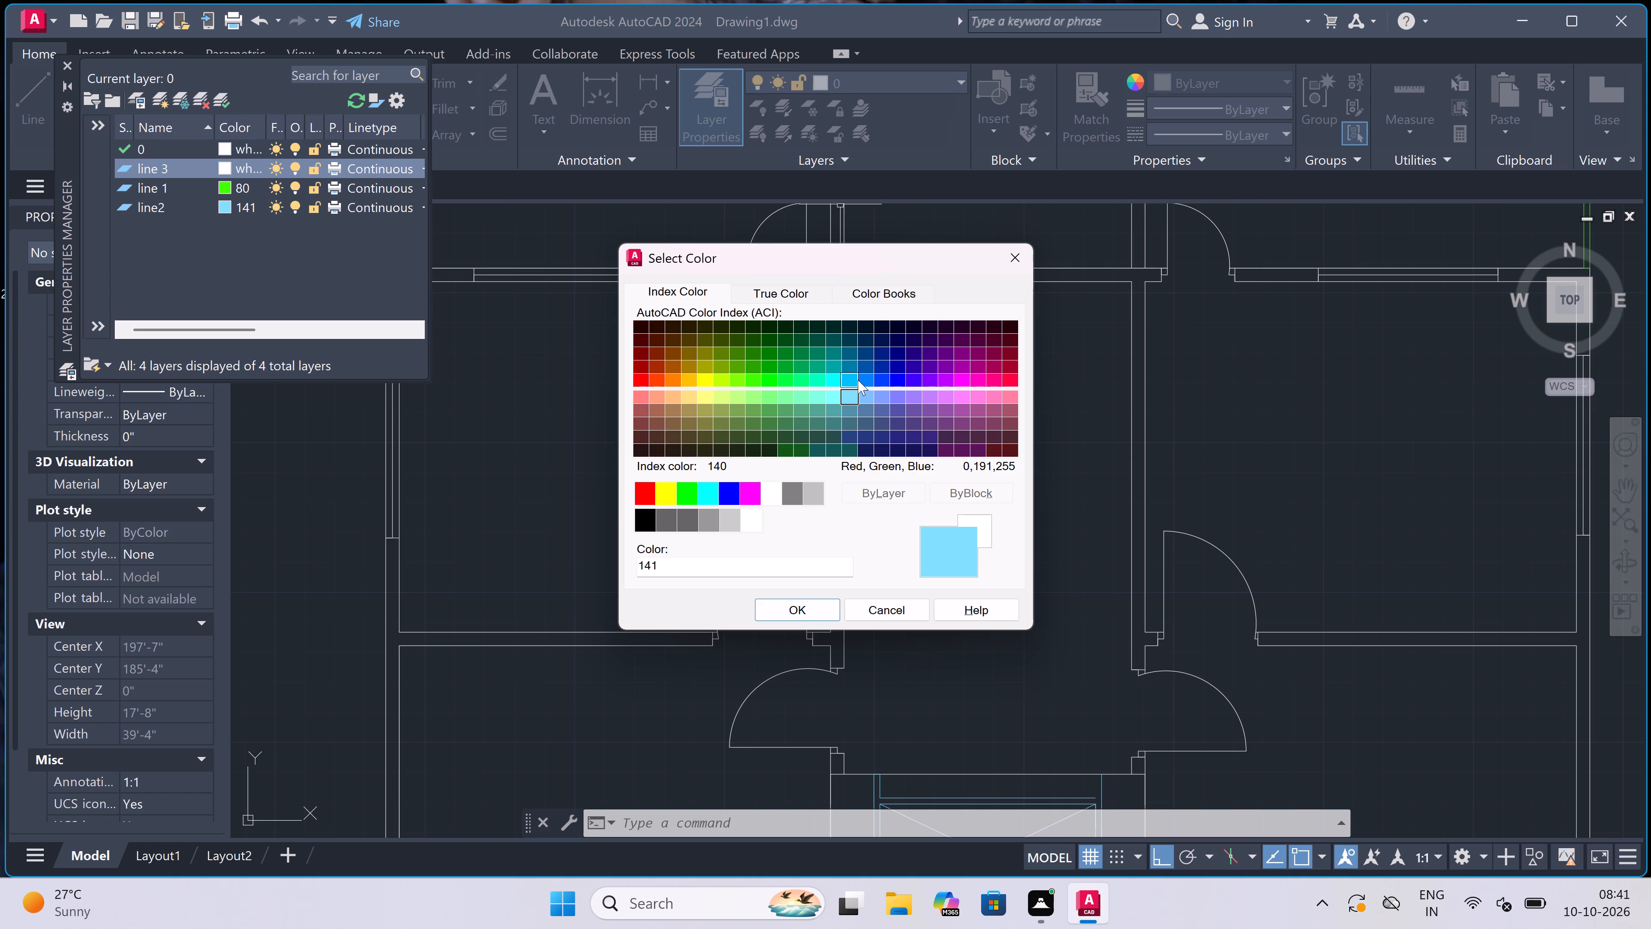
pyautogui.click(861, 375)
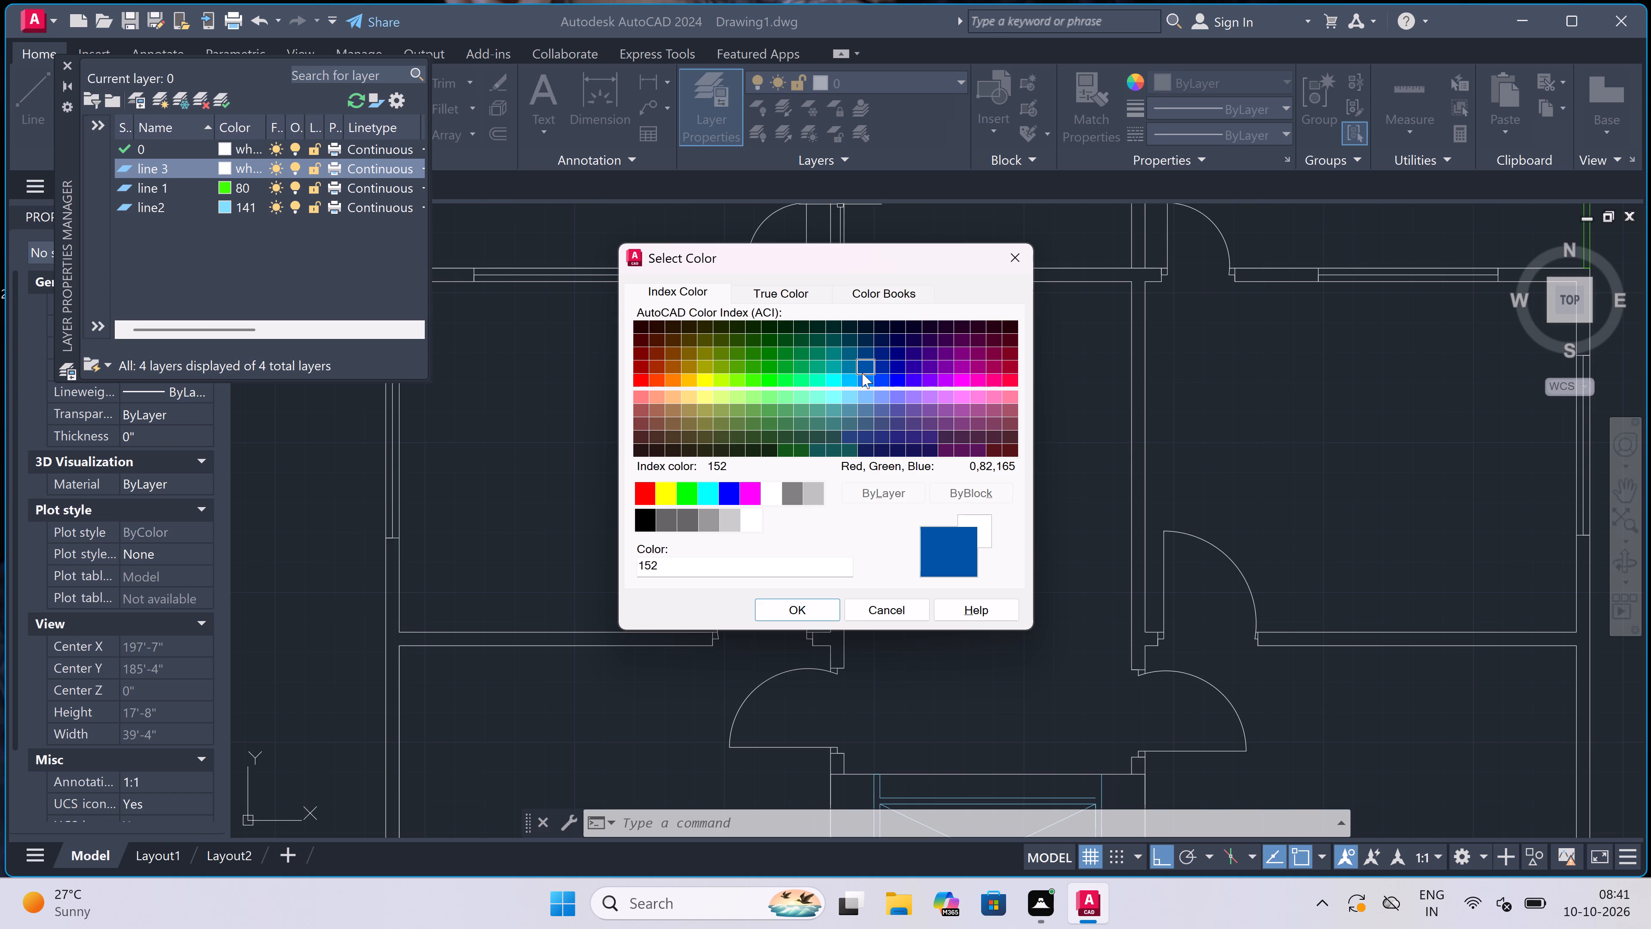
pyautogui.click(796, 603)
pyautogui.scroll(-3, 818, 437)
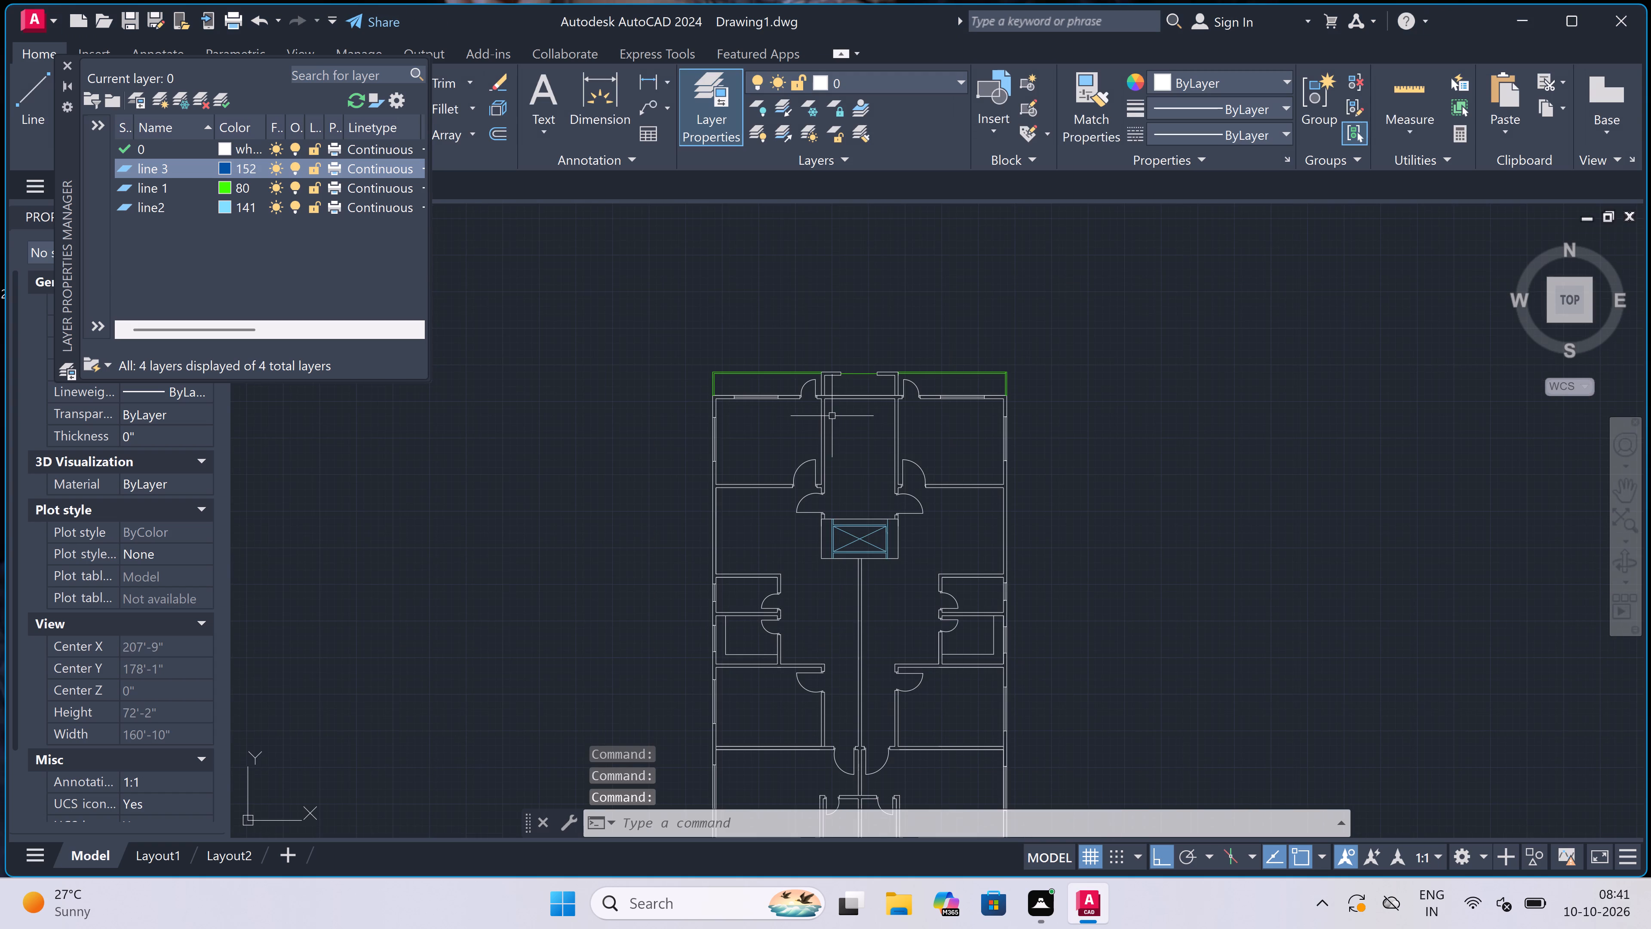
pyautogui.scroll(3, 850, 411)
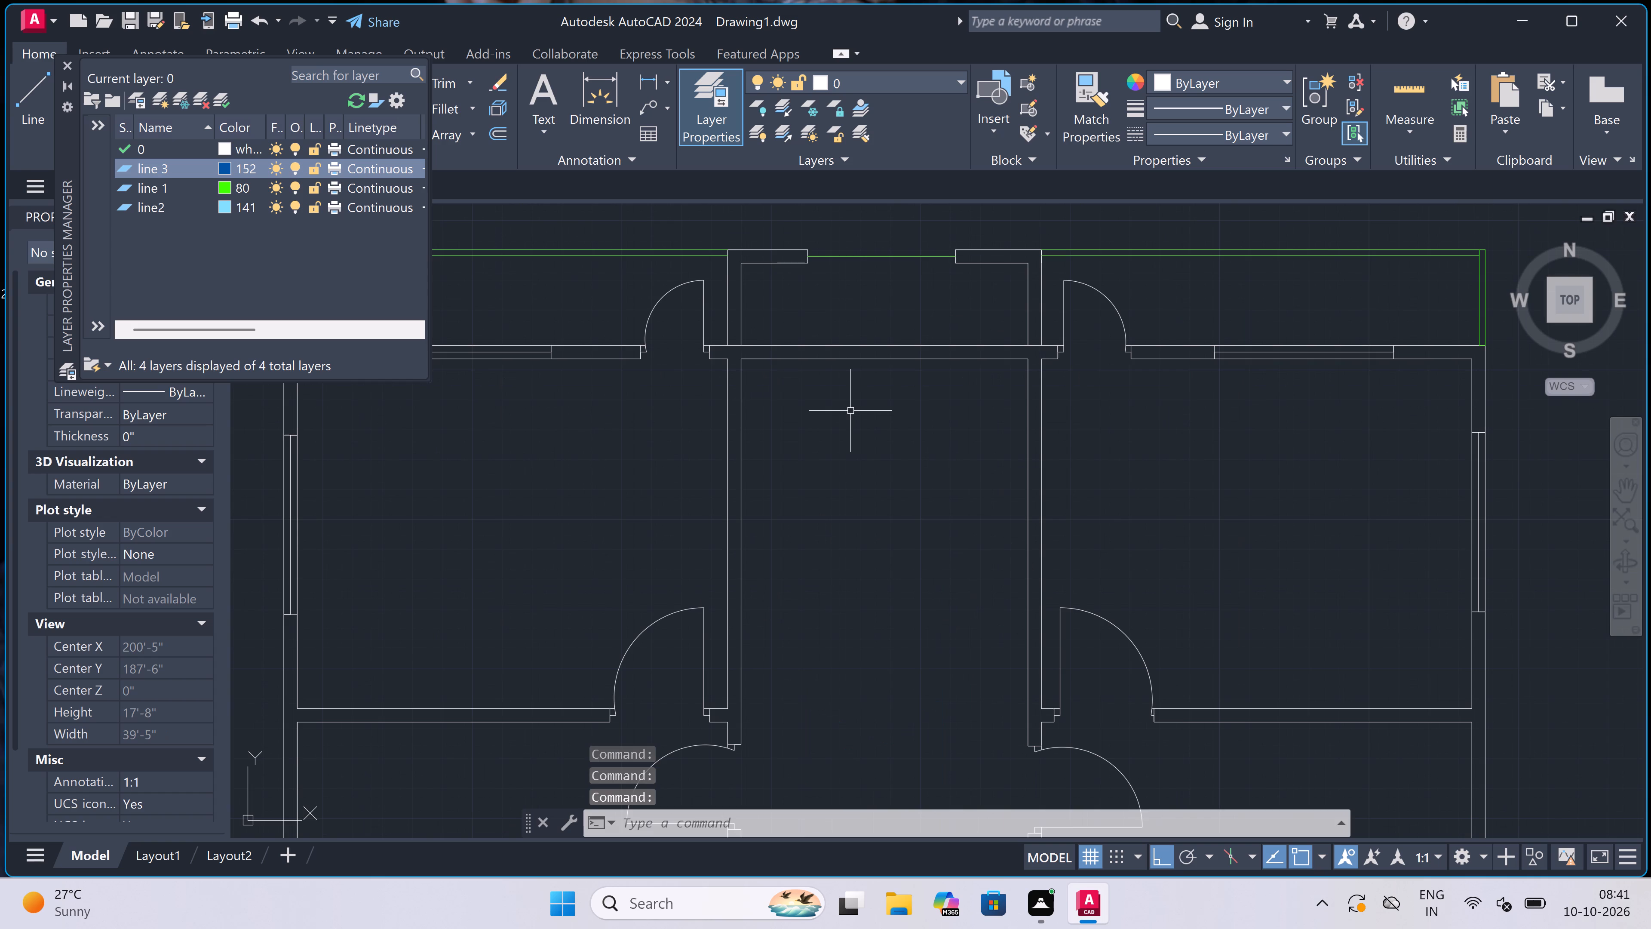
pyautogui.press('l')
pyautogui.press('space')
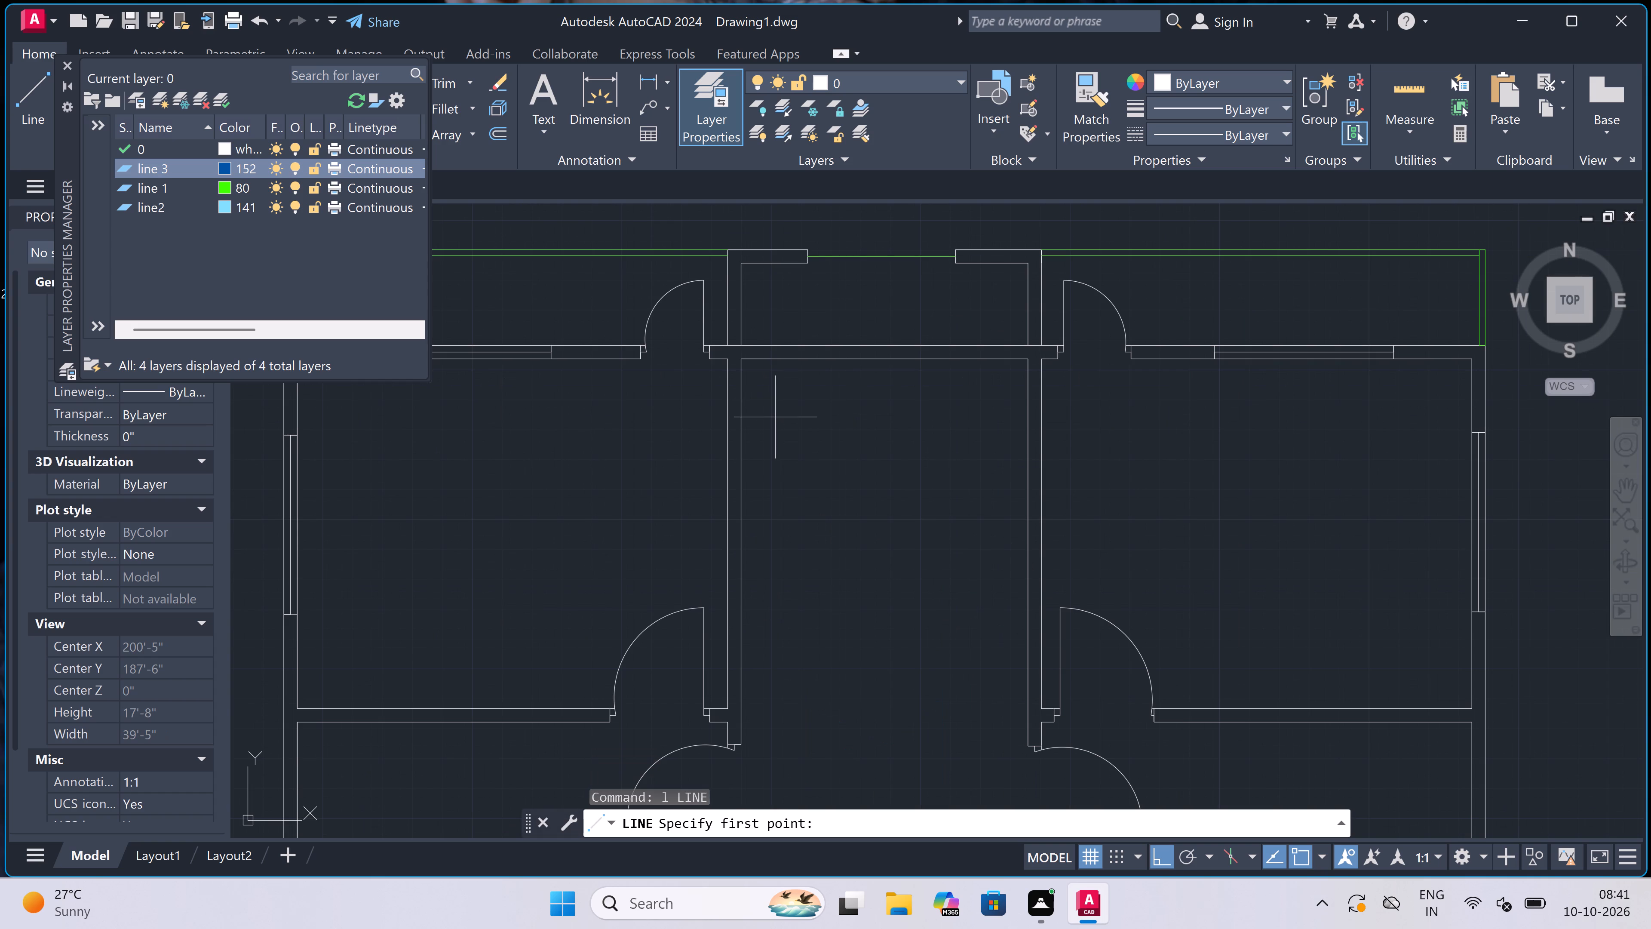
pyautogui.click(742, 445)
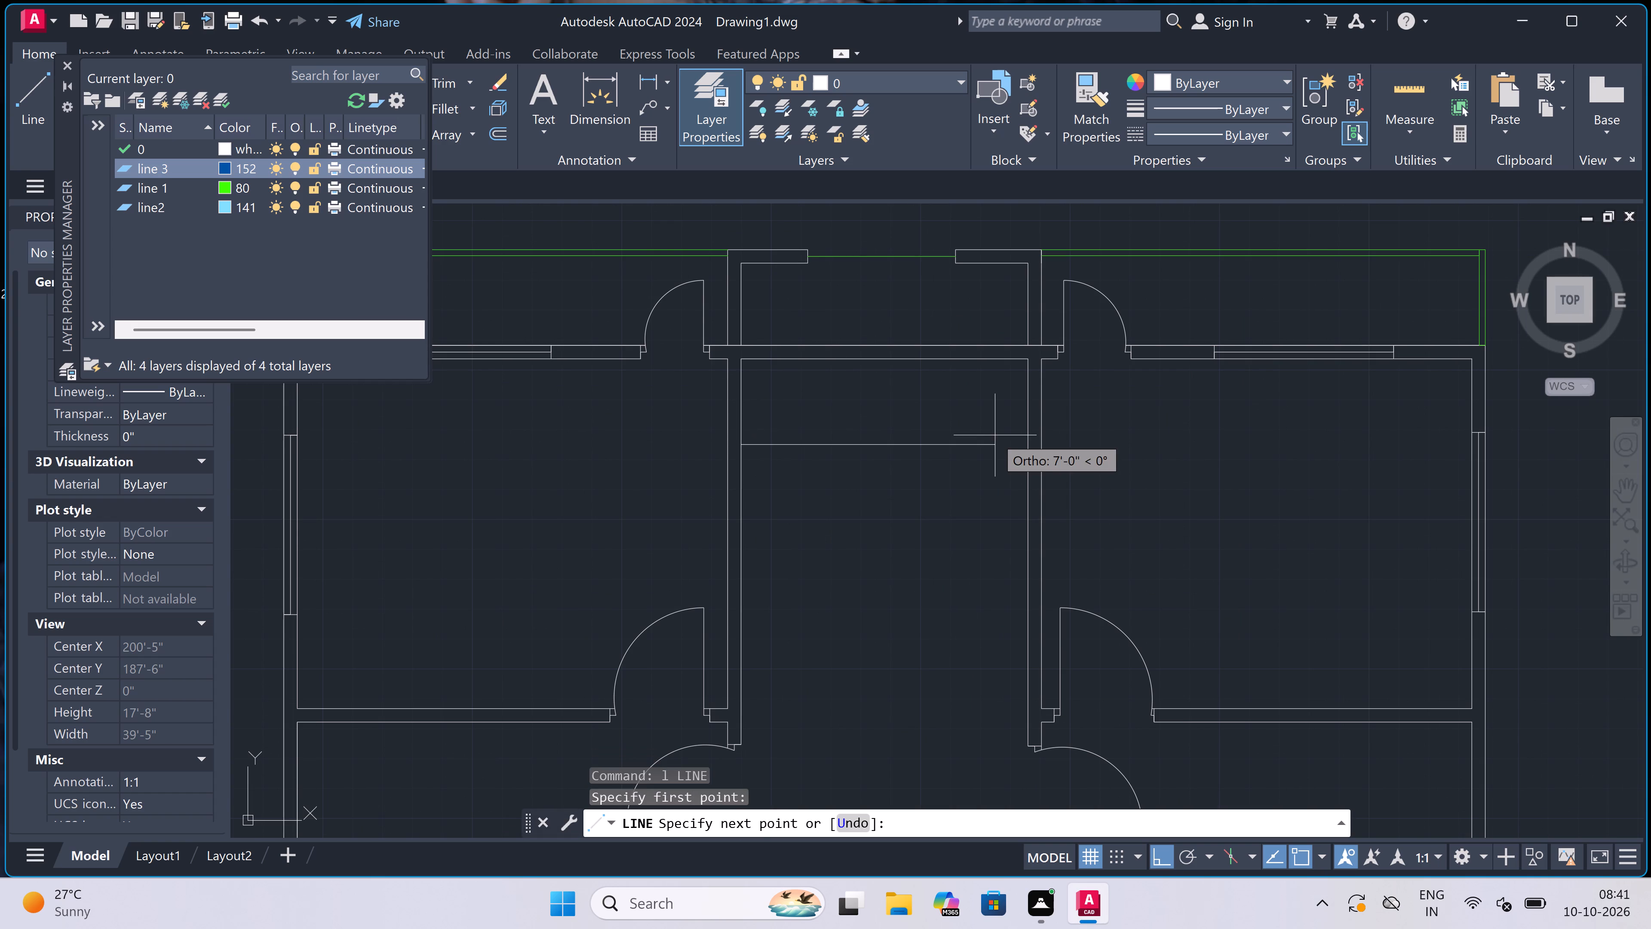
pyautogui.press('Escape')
# Make "line 3" the current layer.
pyautogui.click(851, 80)
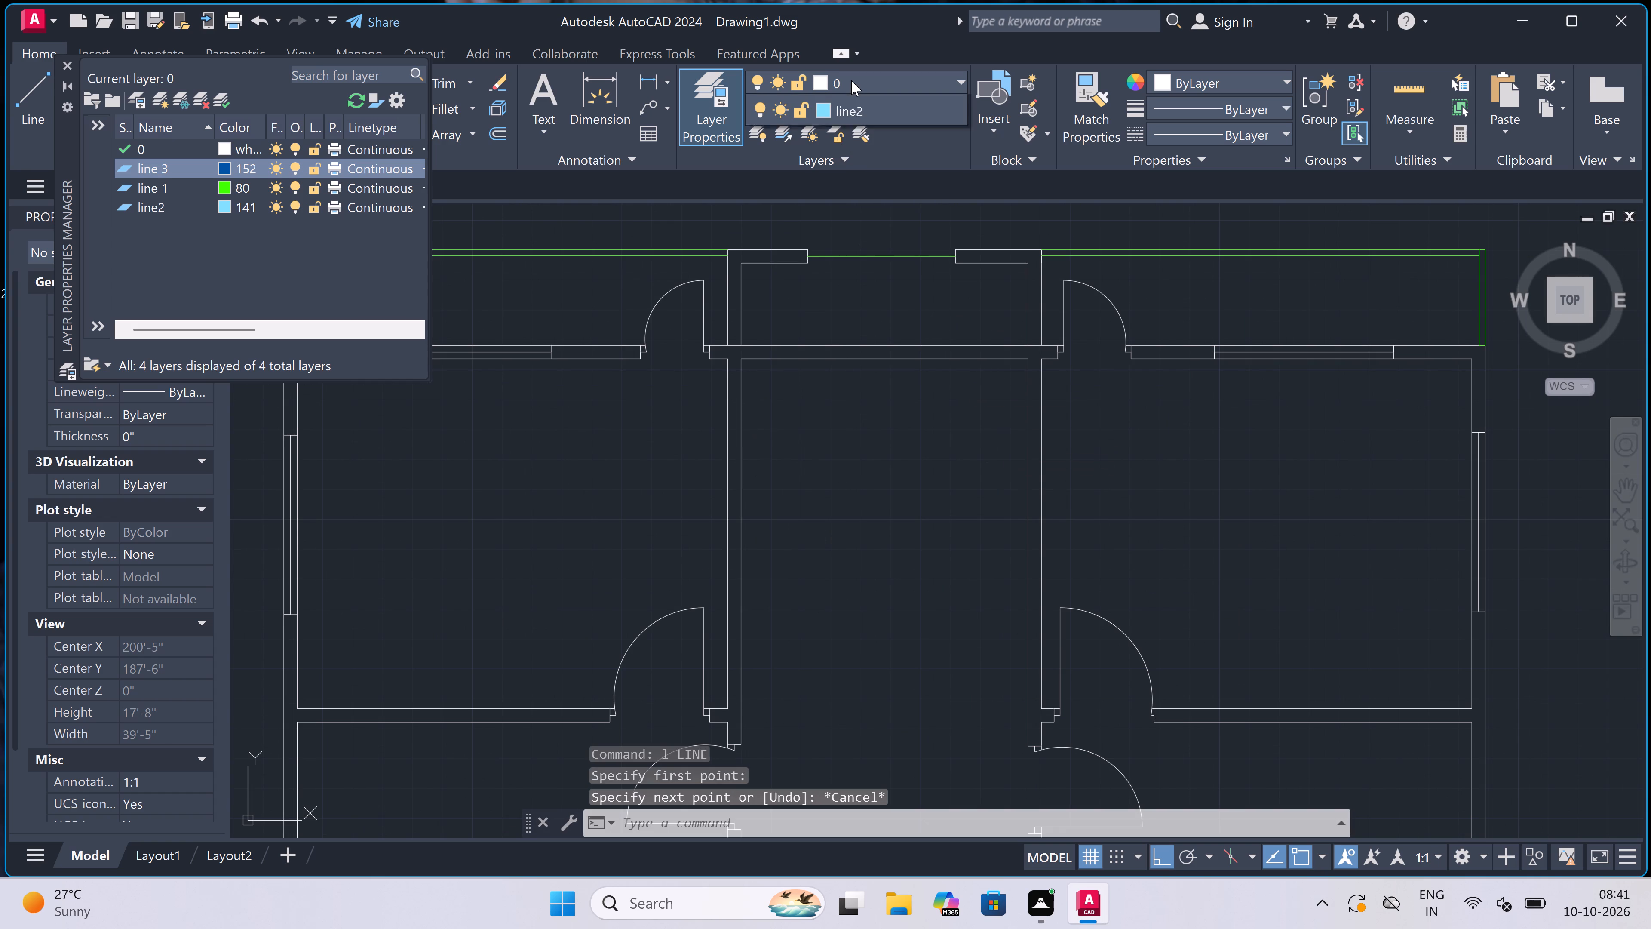
pyautogui.click(851, 152)
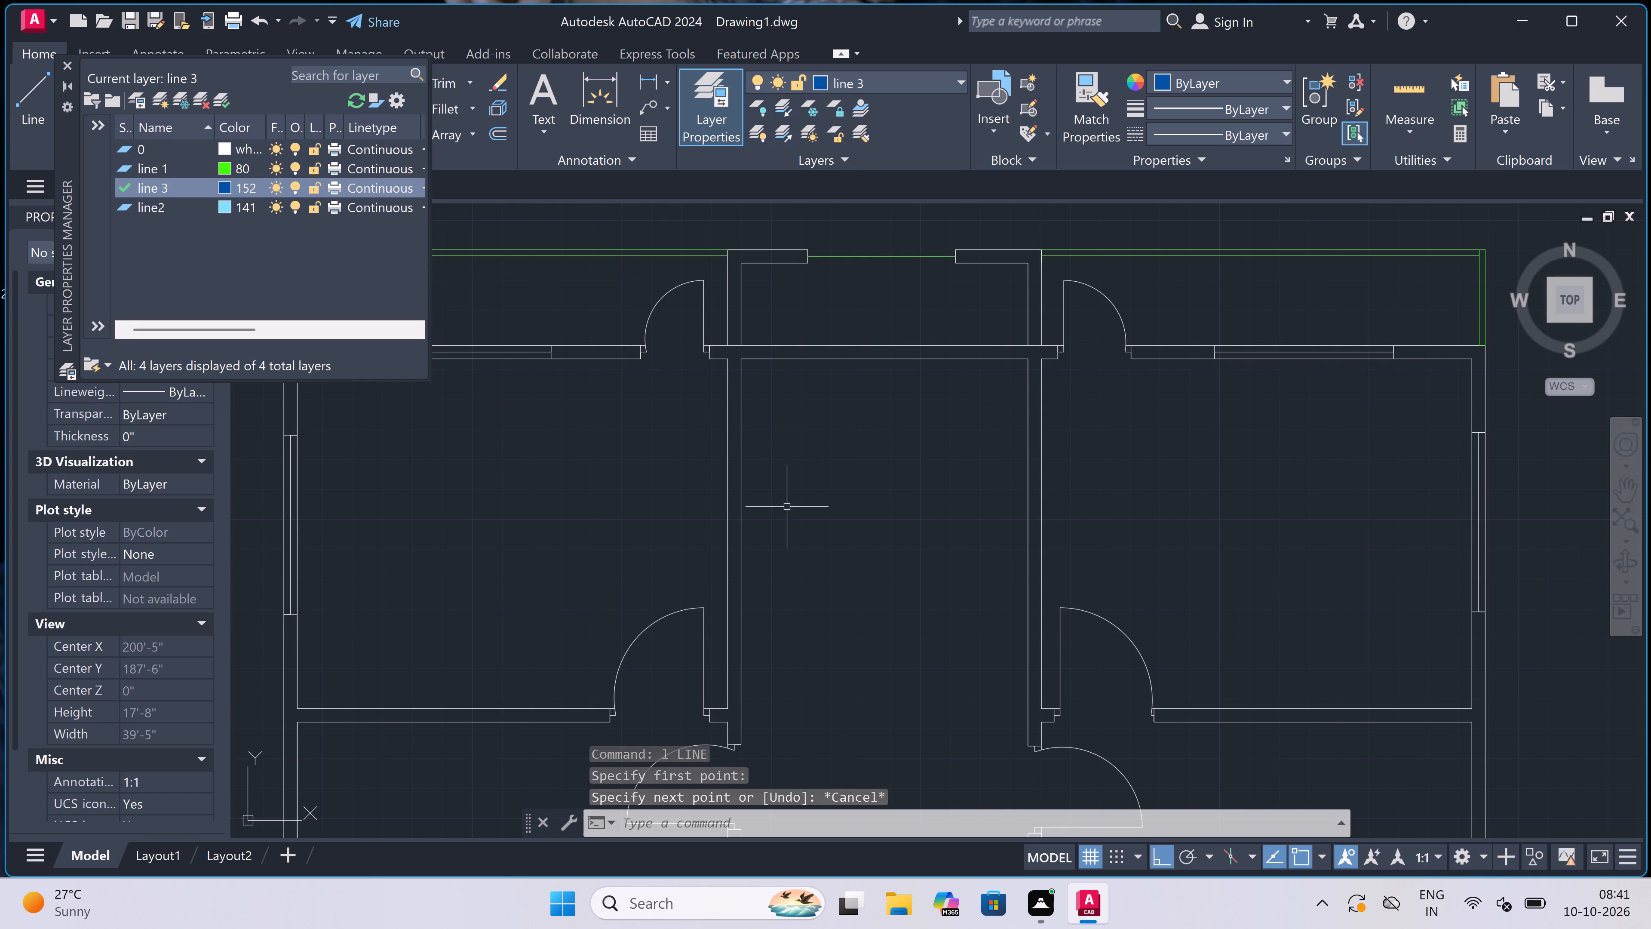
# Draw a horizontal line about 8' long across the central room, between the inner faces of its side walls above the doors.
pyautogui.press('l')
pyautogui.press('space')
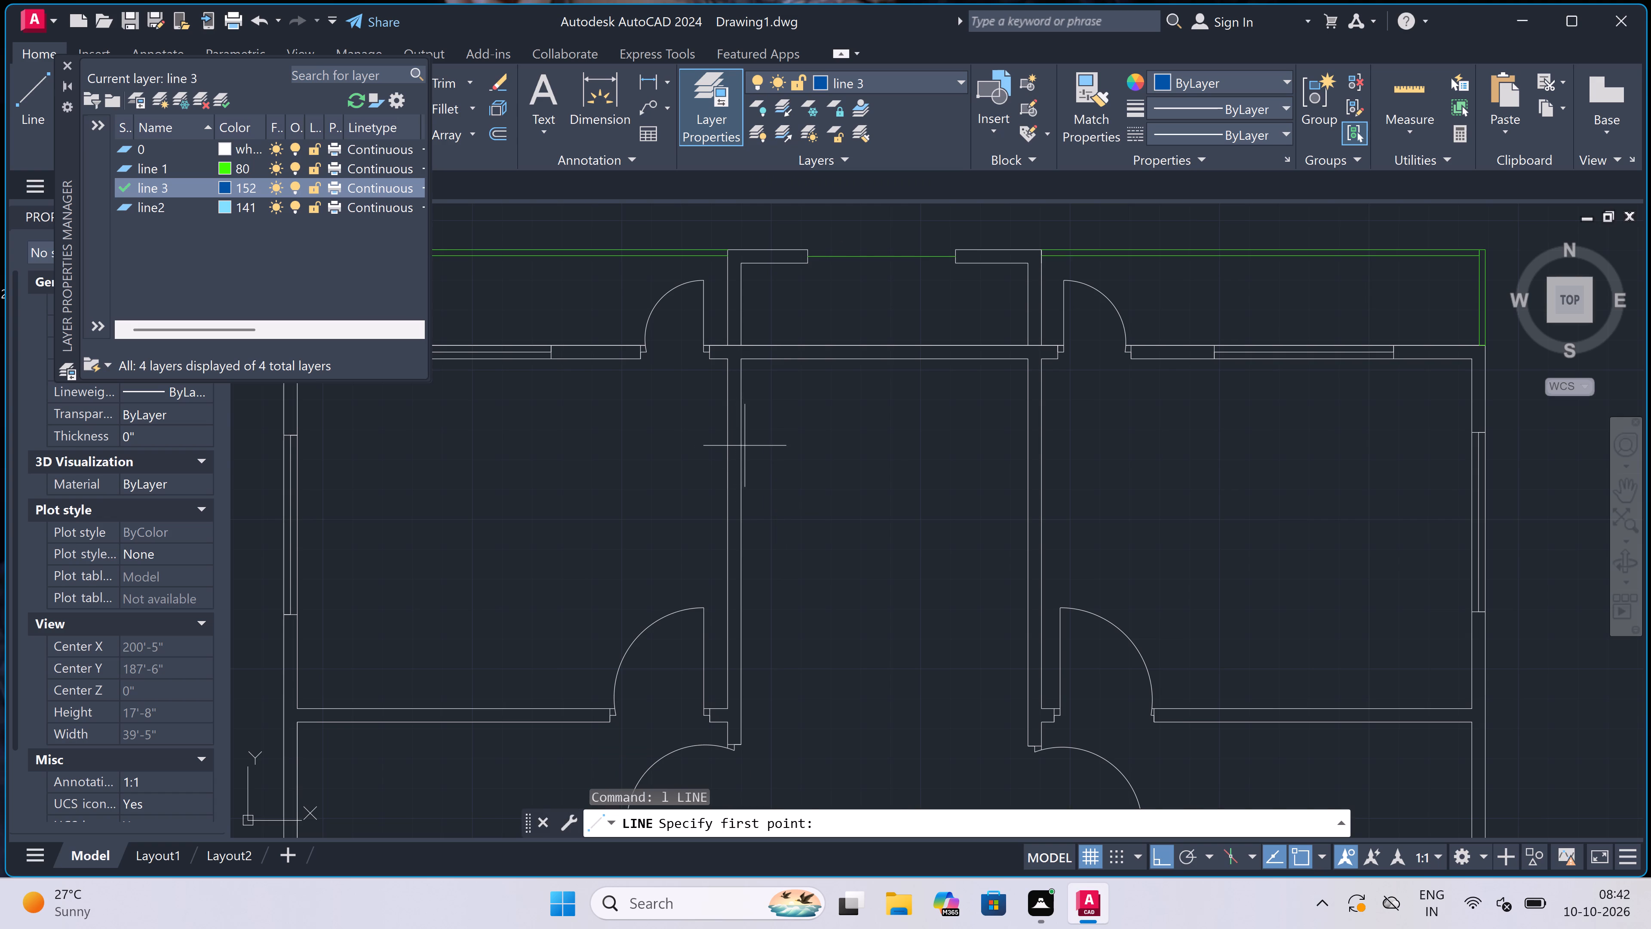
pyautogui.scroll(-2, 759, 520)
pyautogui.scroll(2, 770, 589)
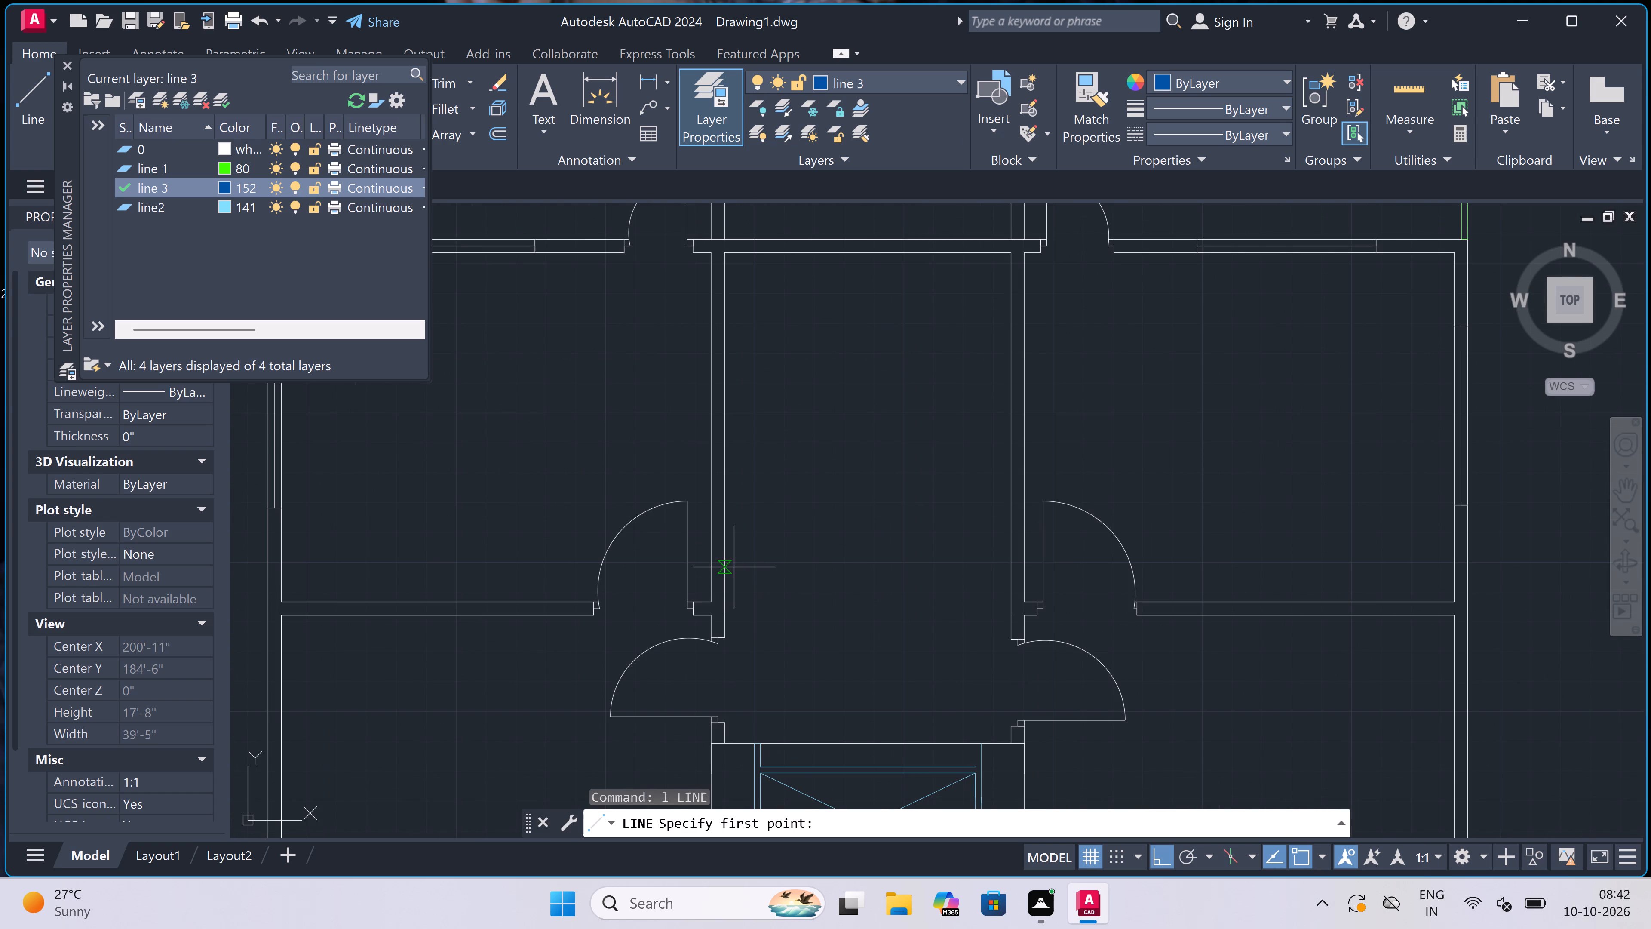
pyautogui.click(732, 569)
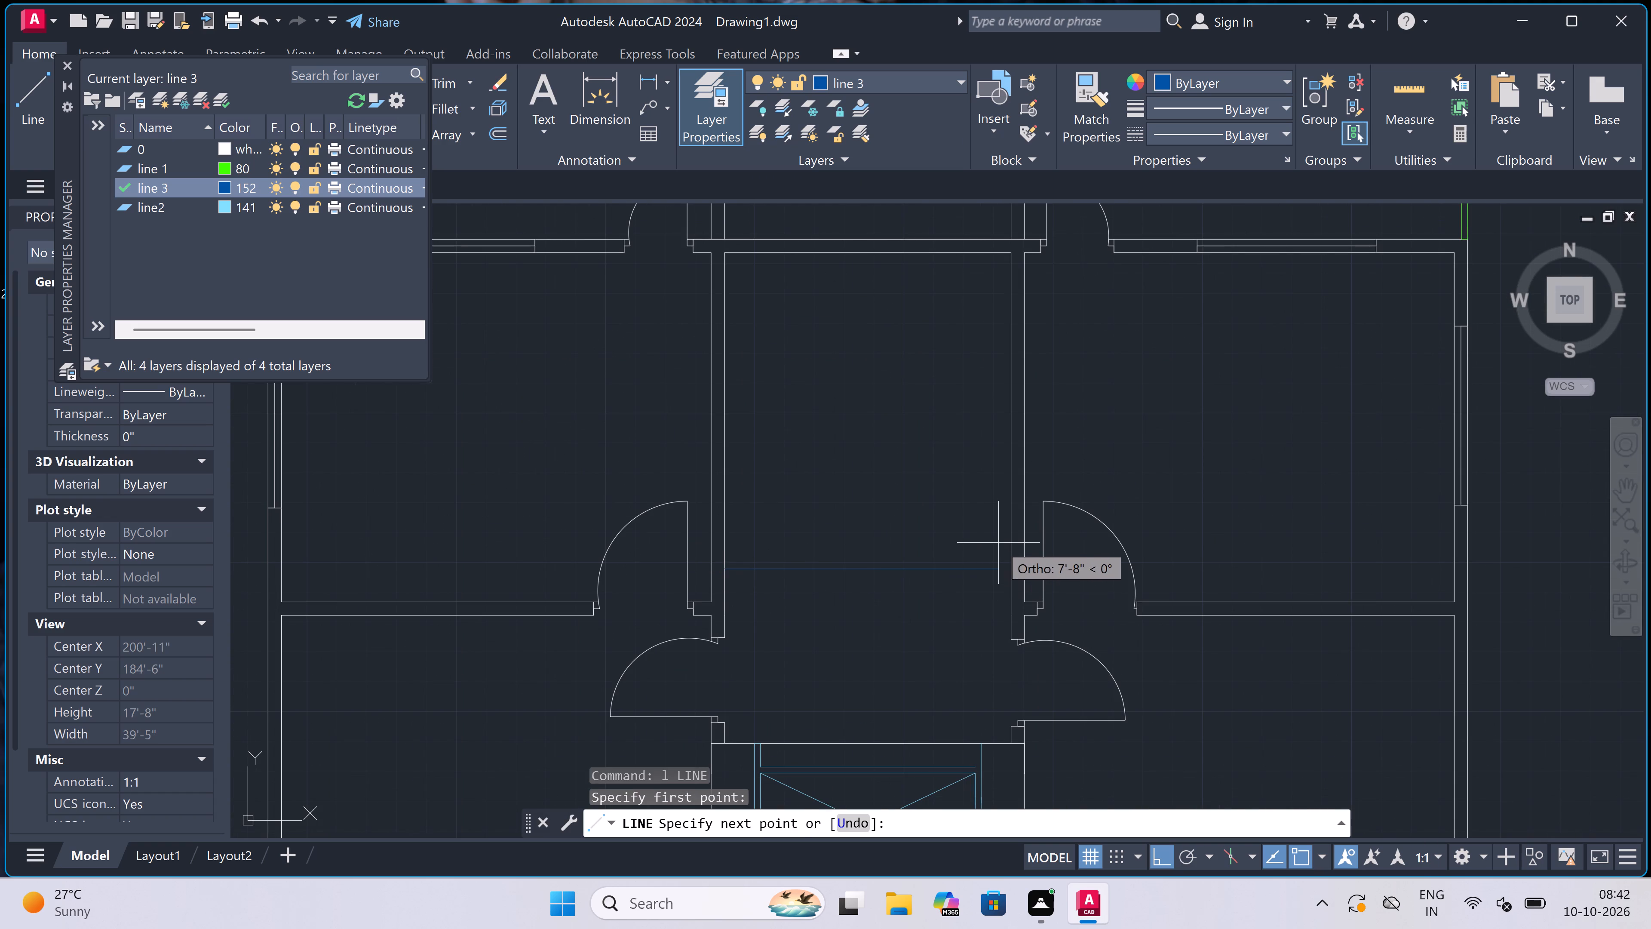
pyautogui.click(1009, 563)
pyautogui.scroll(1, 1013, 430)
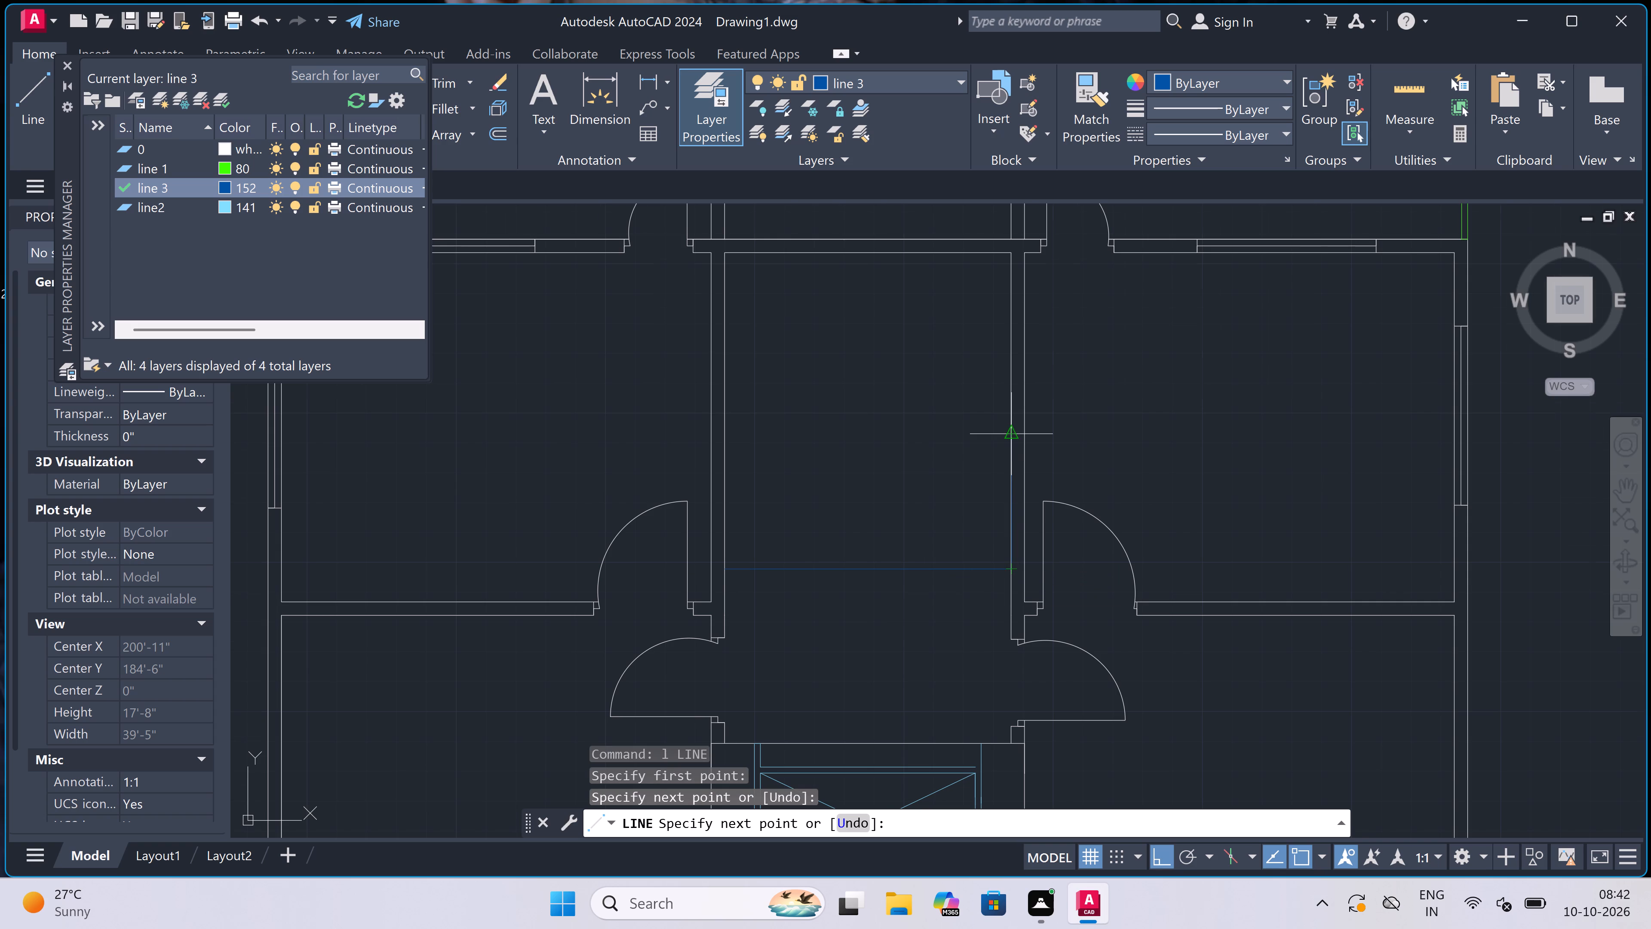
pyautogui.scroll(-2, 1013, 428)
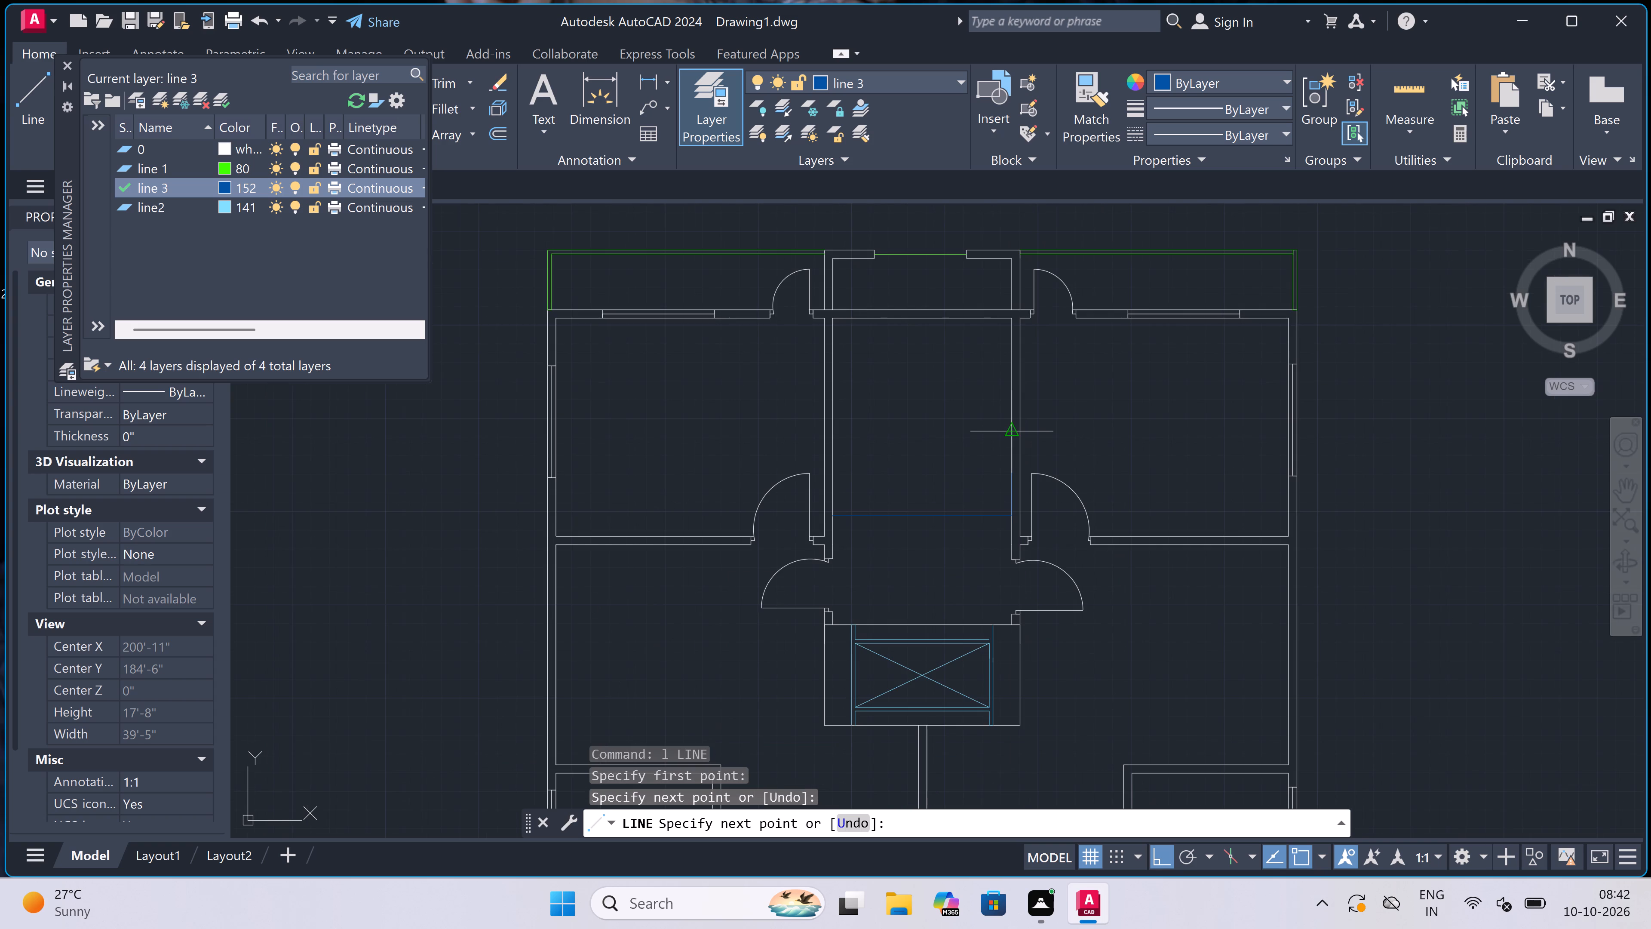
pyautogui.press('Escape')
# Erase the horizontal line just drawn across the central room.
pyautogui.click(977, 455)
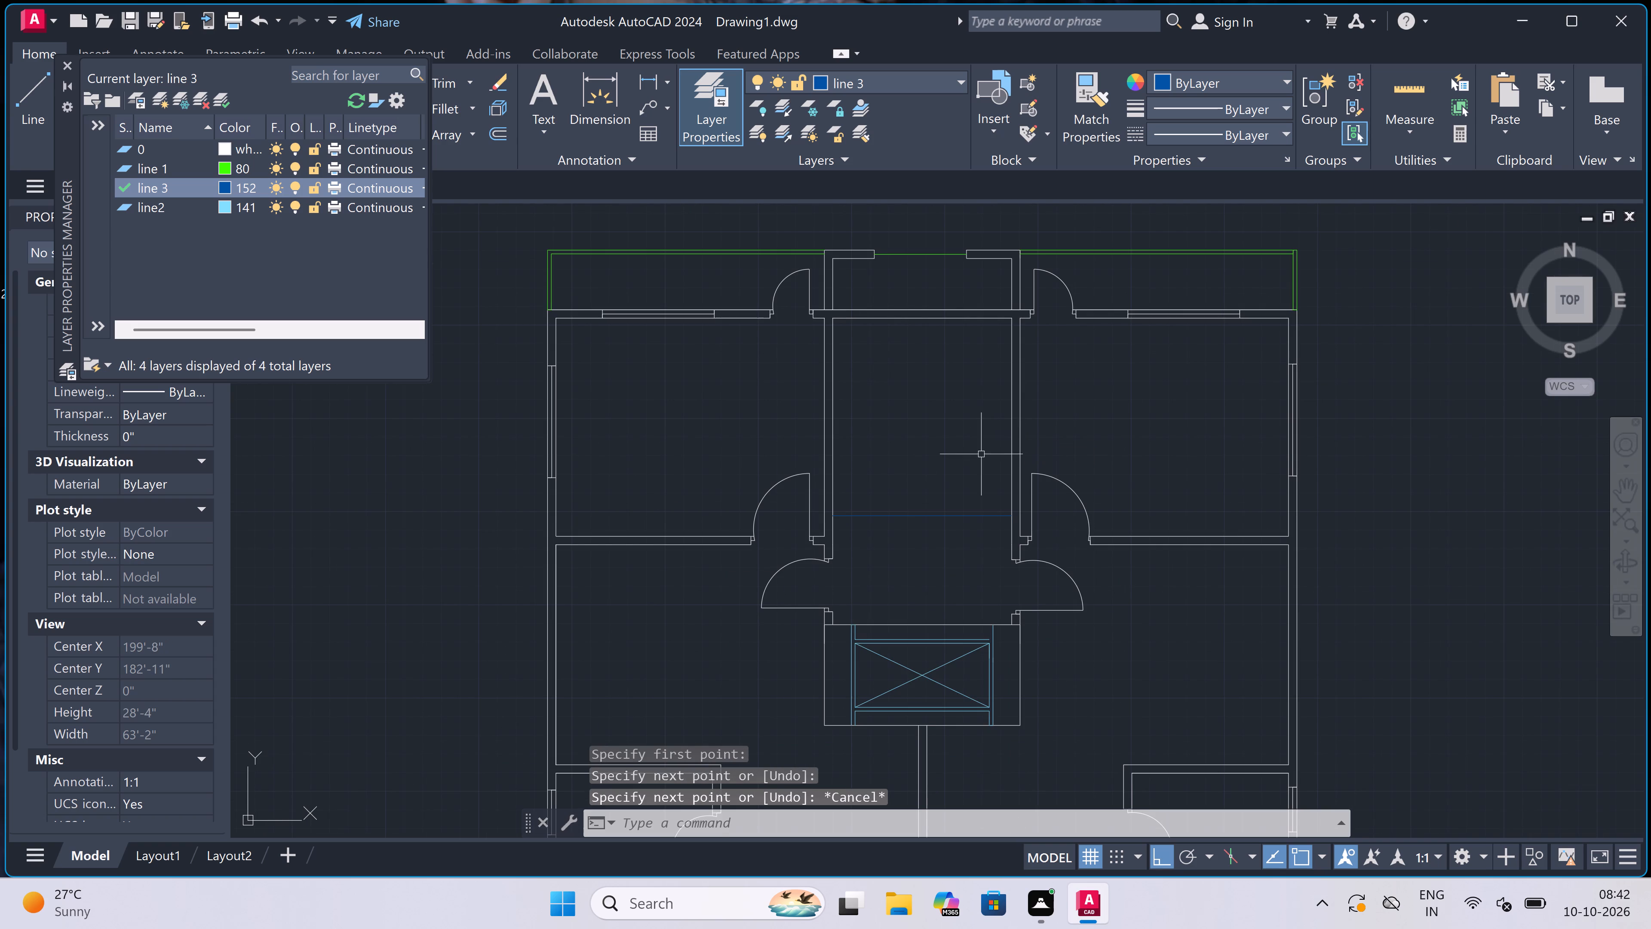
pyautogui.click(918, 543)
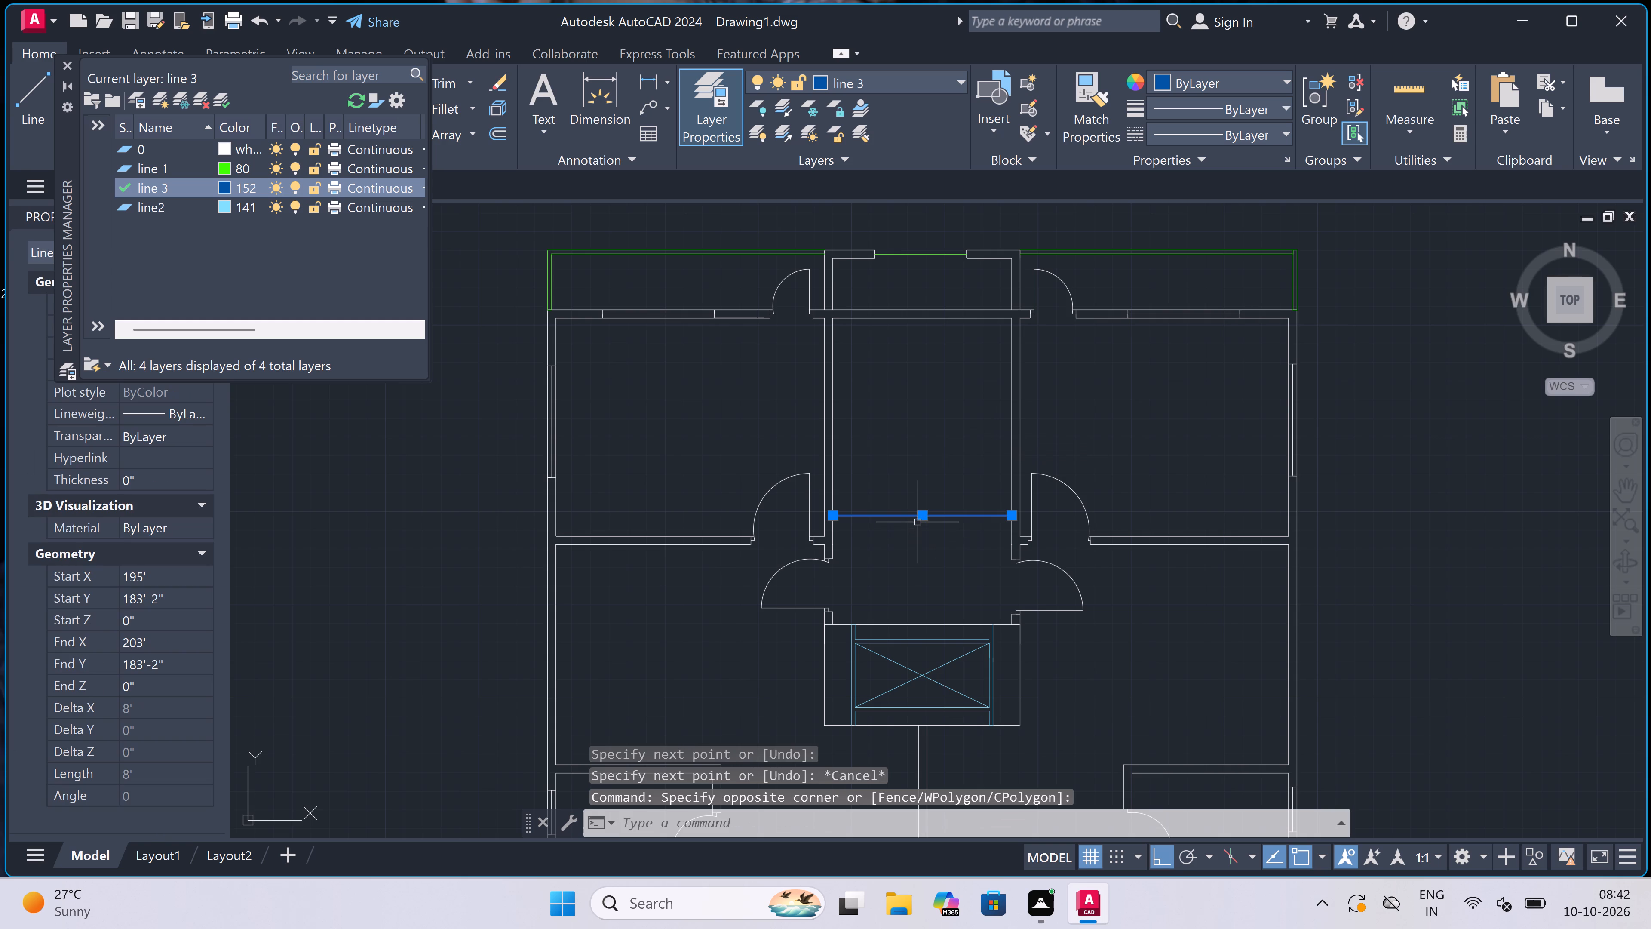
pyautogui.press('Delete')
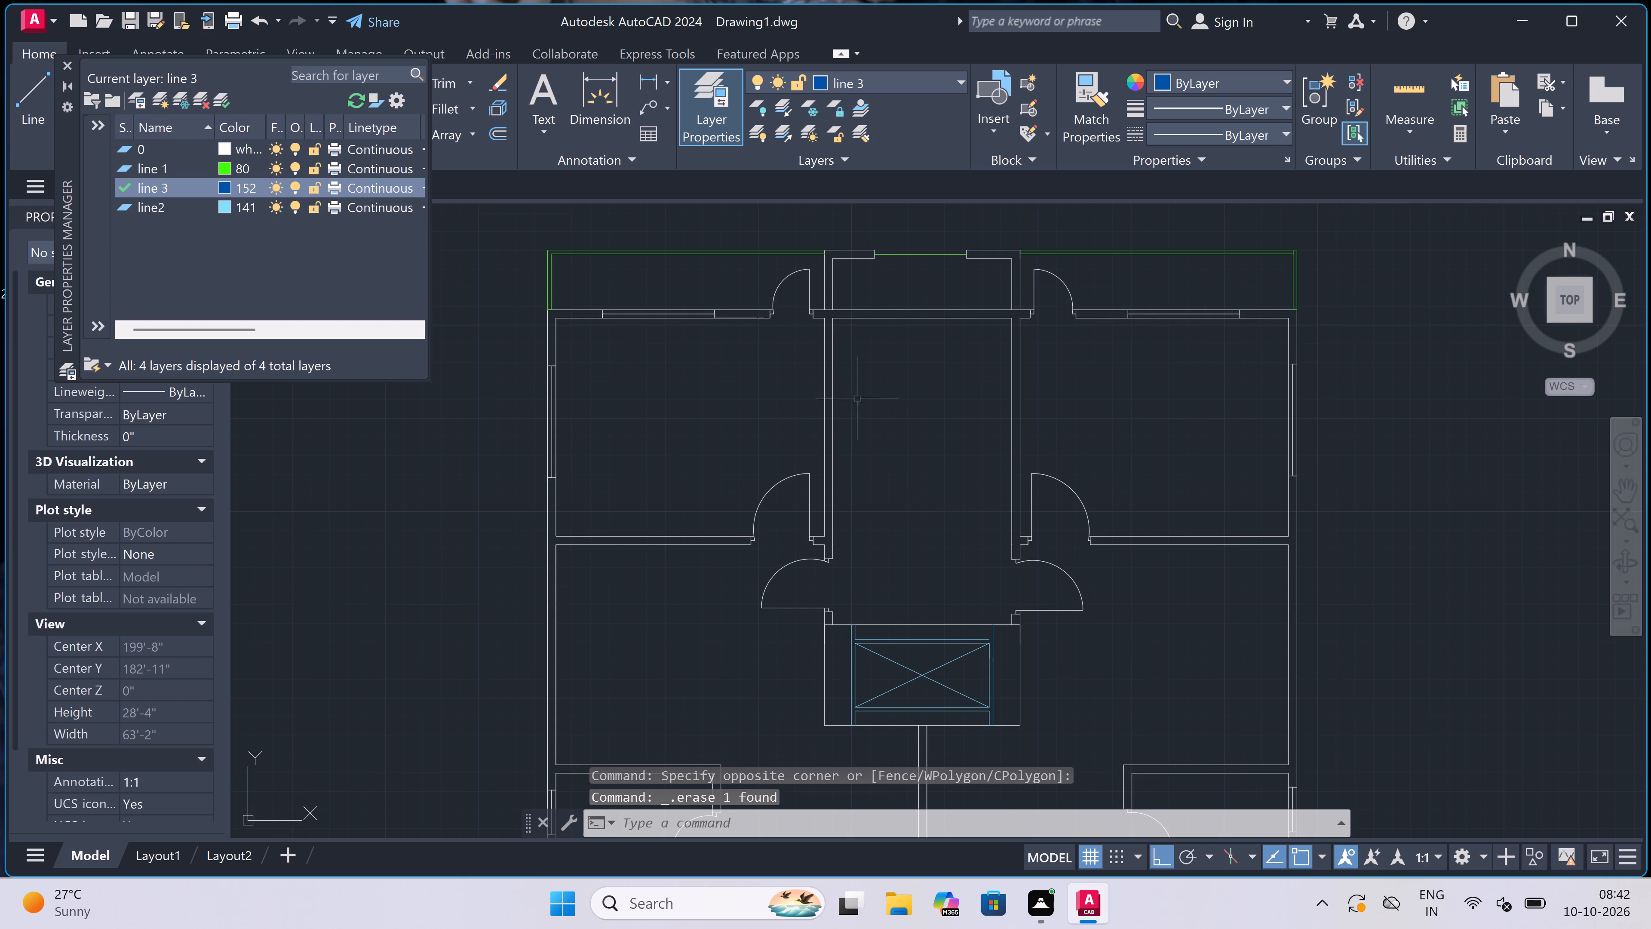
# Set the colour of layer "line 3" to index colour 11.
pyautogui.click(224, 182)
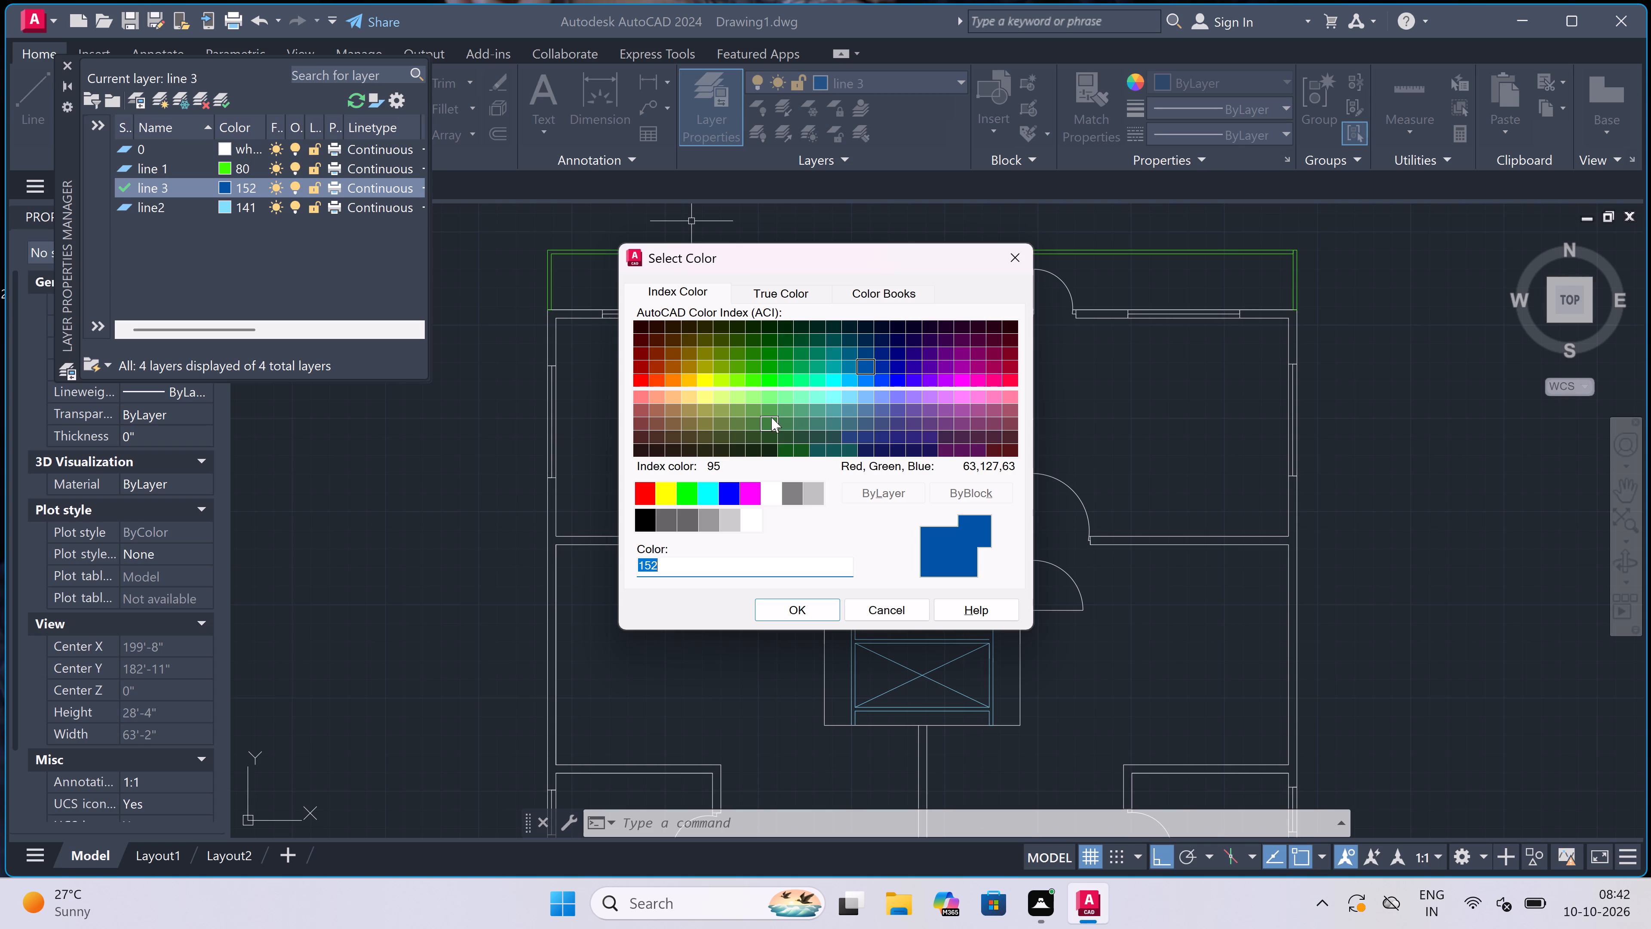
pyautogui.doubleClick(641, 392)
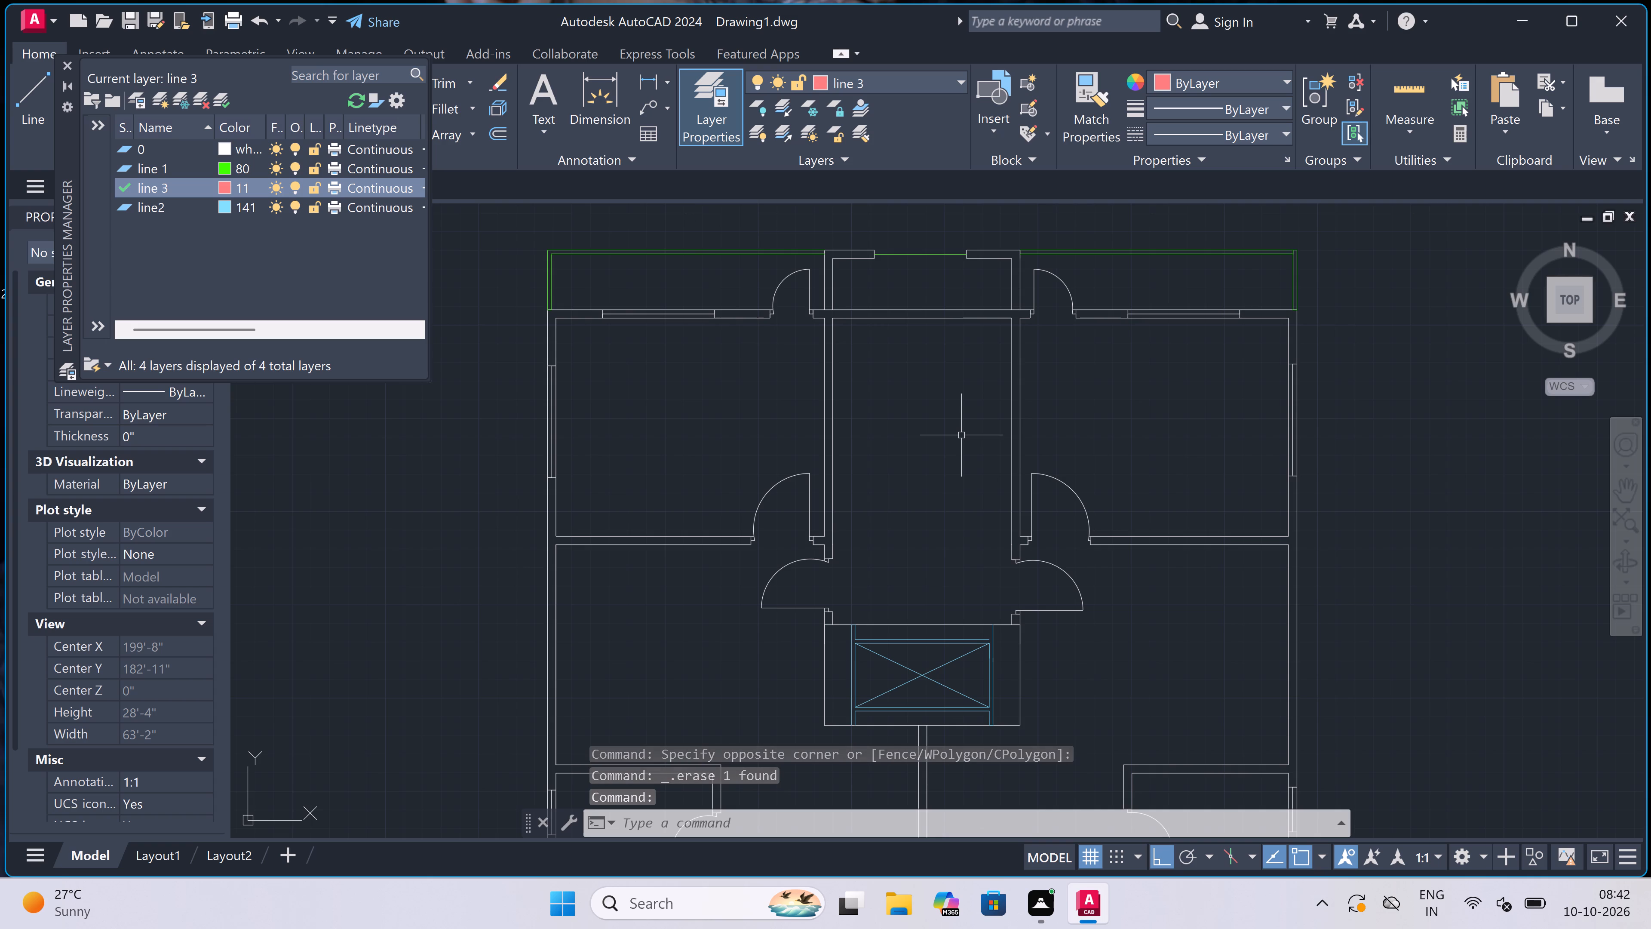
# Draw a line across the central room between its side walls, back to its midpoint, and straight up to just below the upper wall.
pyautogui.write('l')
pyautogui.press('space')
pyautogui.scroll(1, 963, 421)
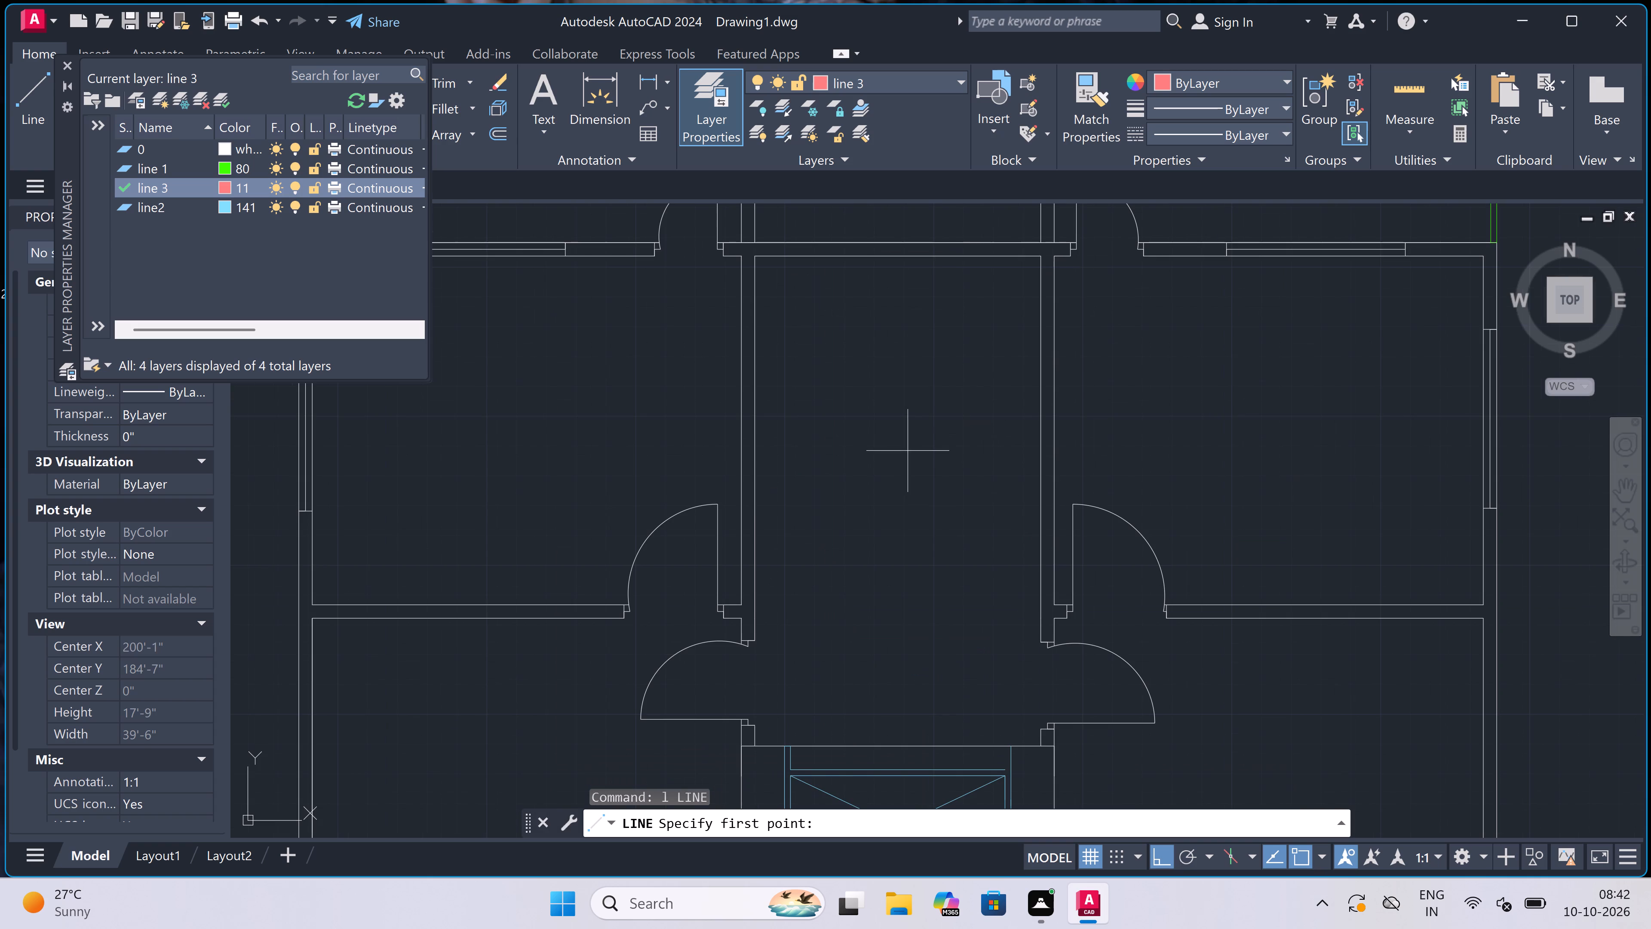
pyautogui.click(755, 536)
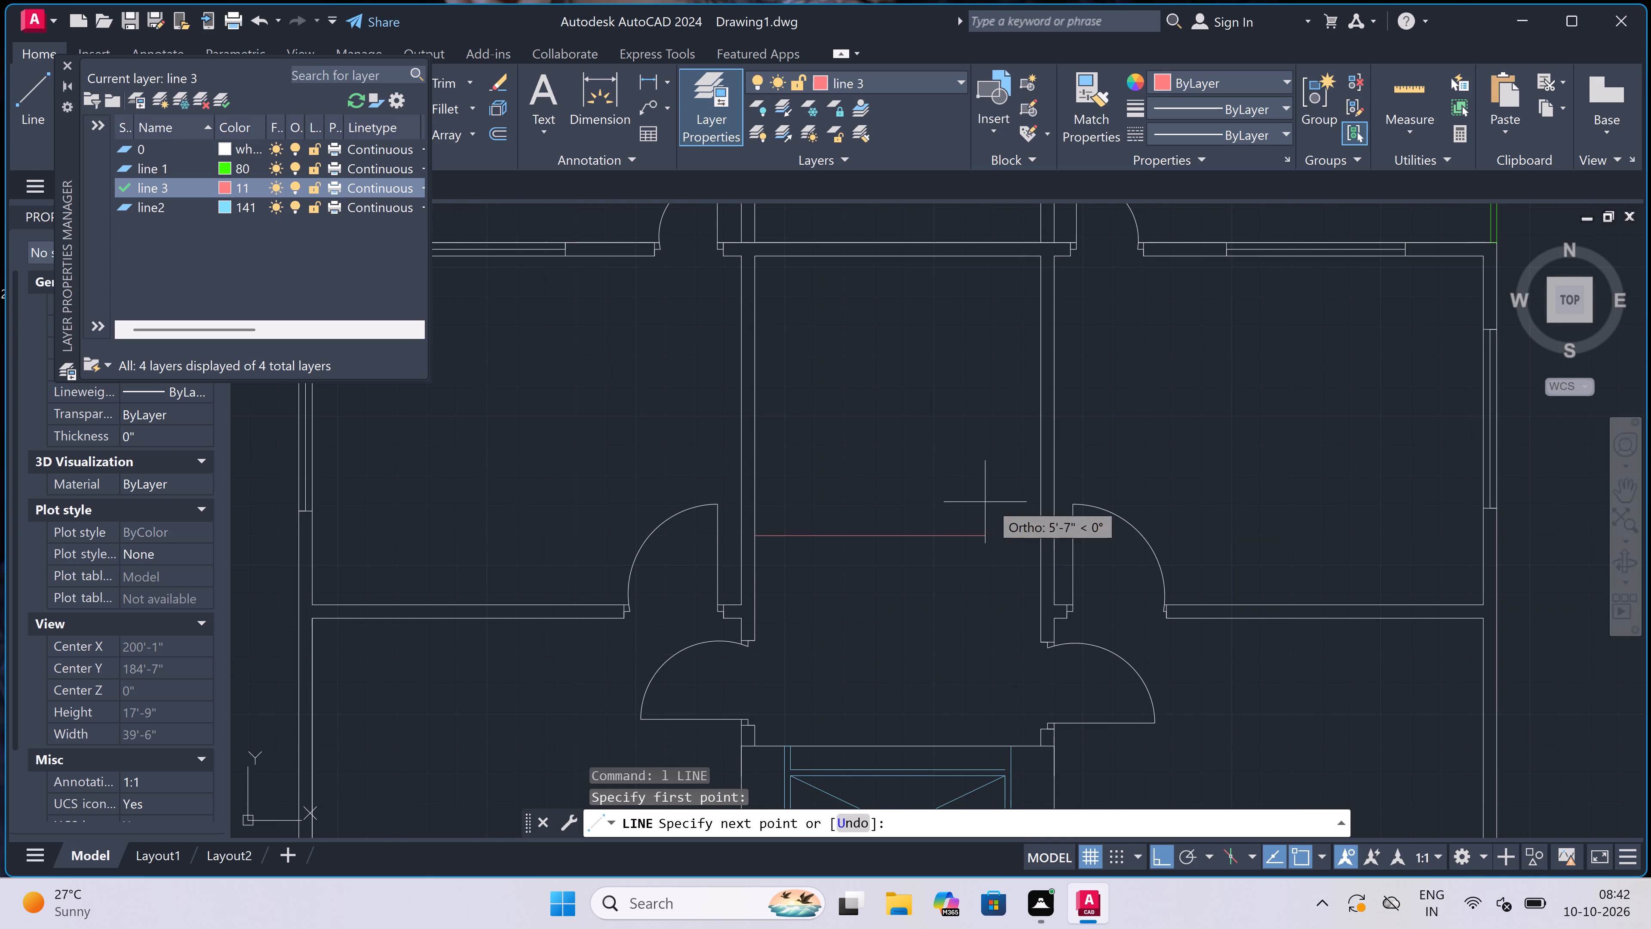
pyautogui.click(1042, 529)
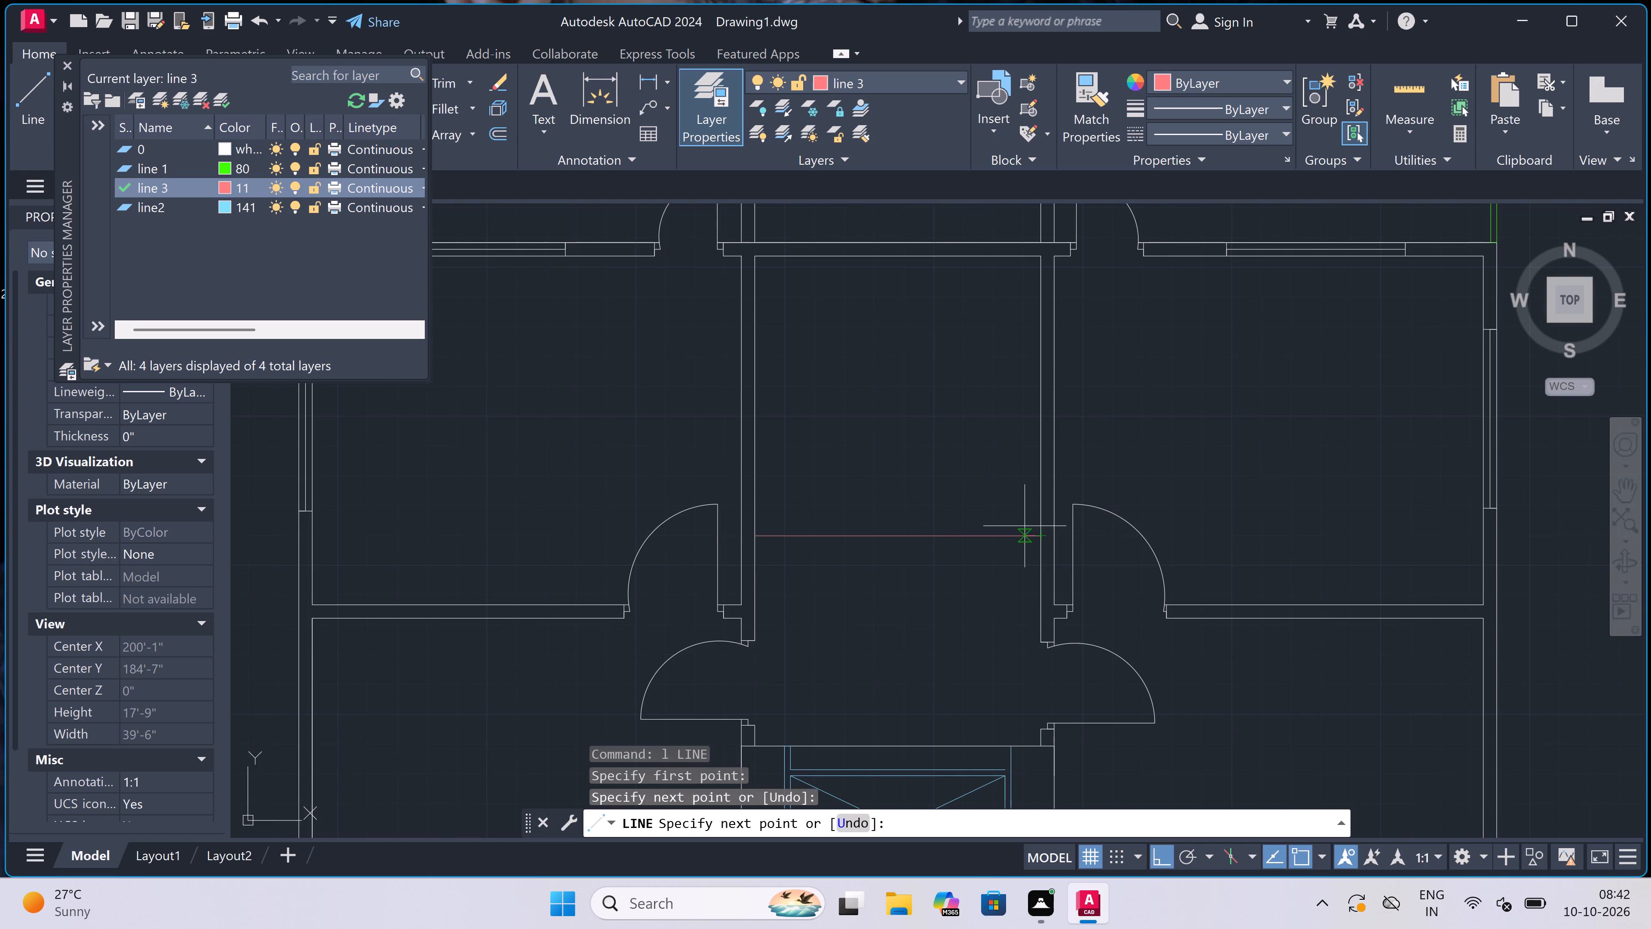
pyautogui.click(902, 539)
pyautogui.click(900, 314)
pyautogui.press('Escape')
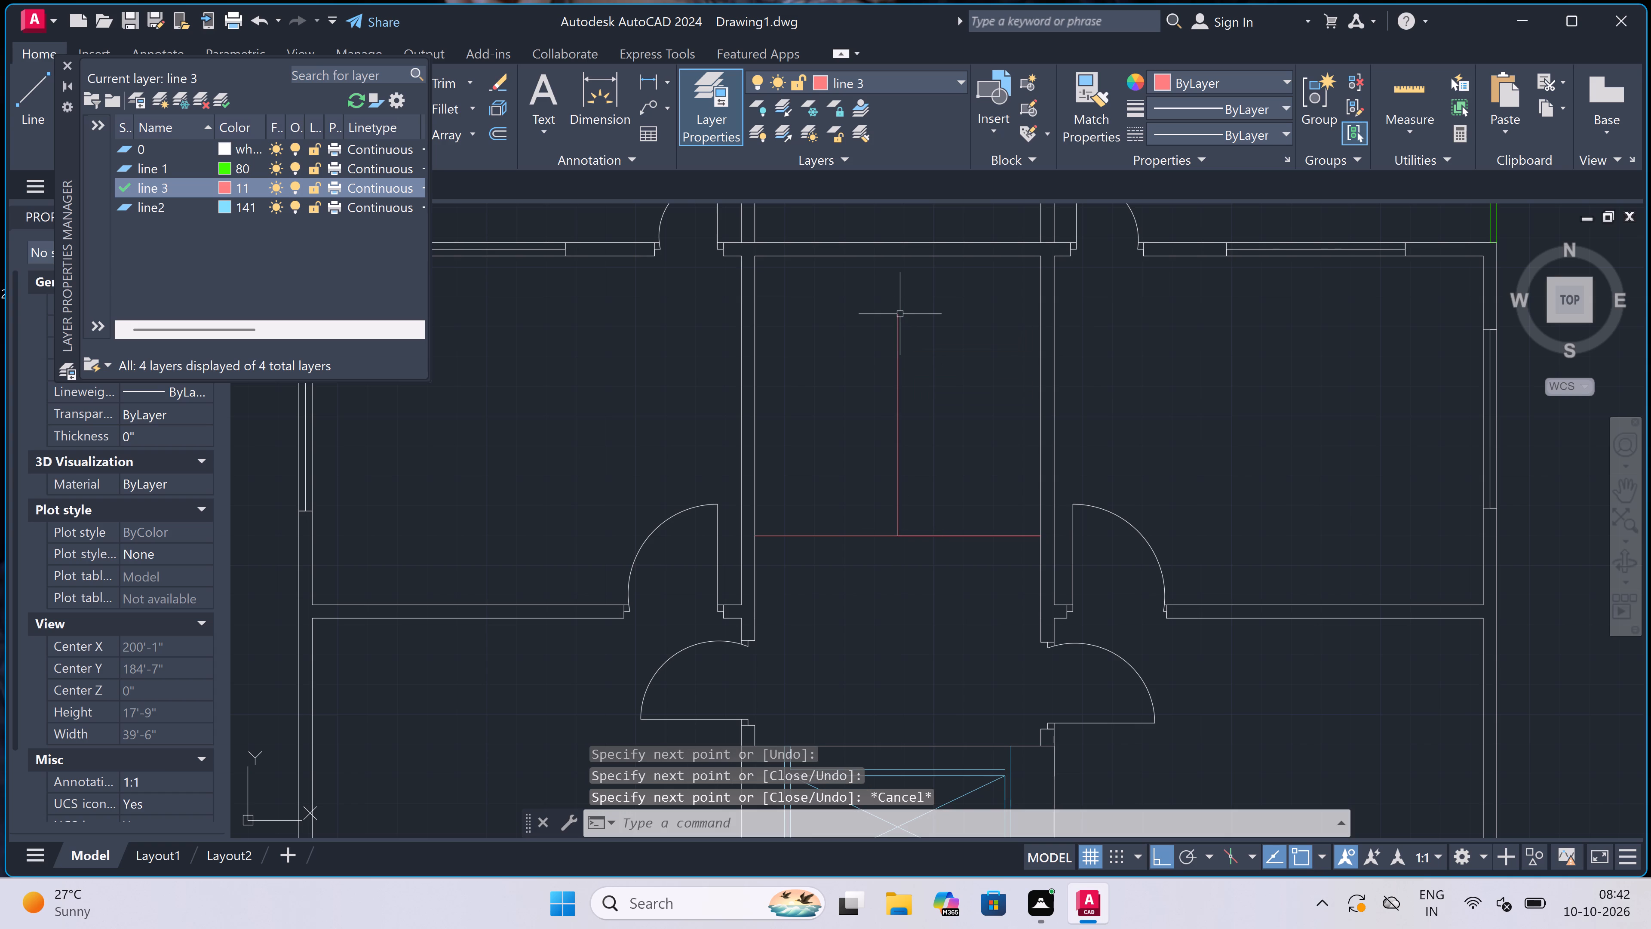
# Offset the right half of the horizontal line upward 9" repeatedly to make eight stair tread lines beside the vertical line.
pyautogui.press('o')
pyautogui.press('space')
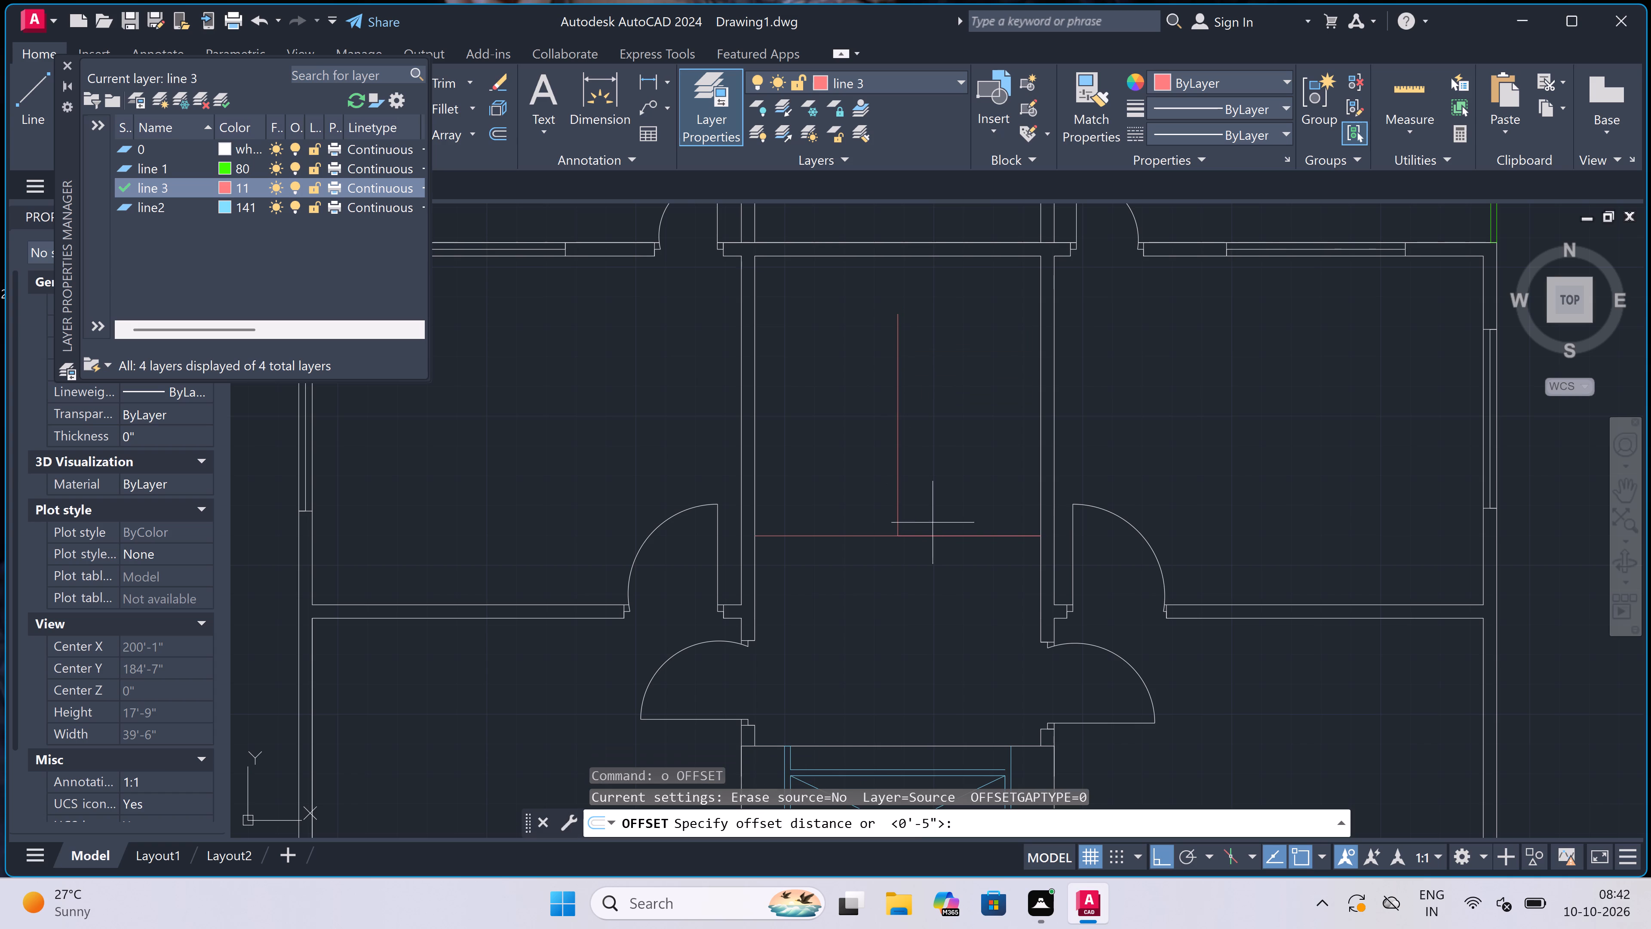
pyautogui.click(934, 531)
pyautogui.write('9"')
pyautogui.press('space')
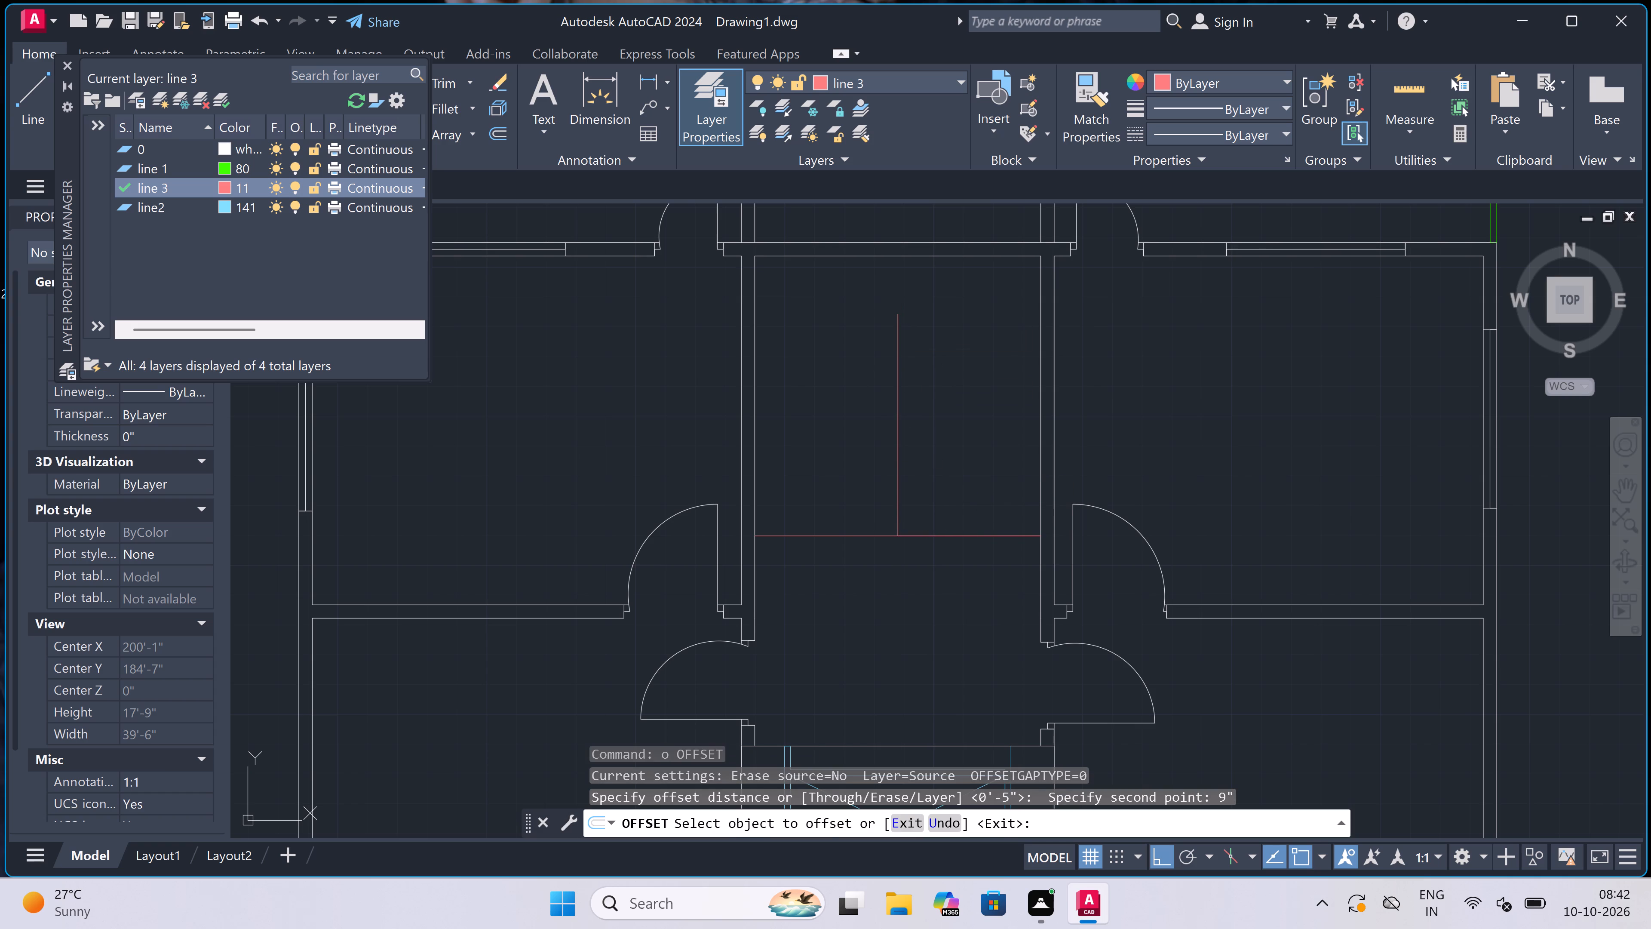
pyautogui.click(926, 536)
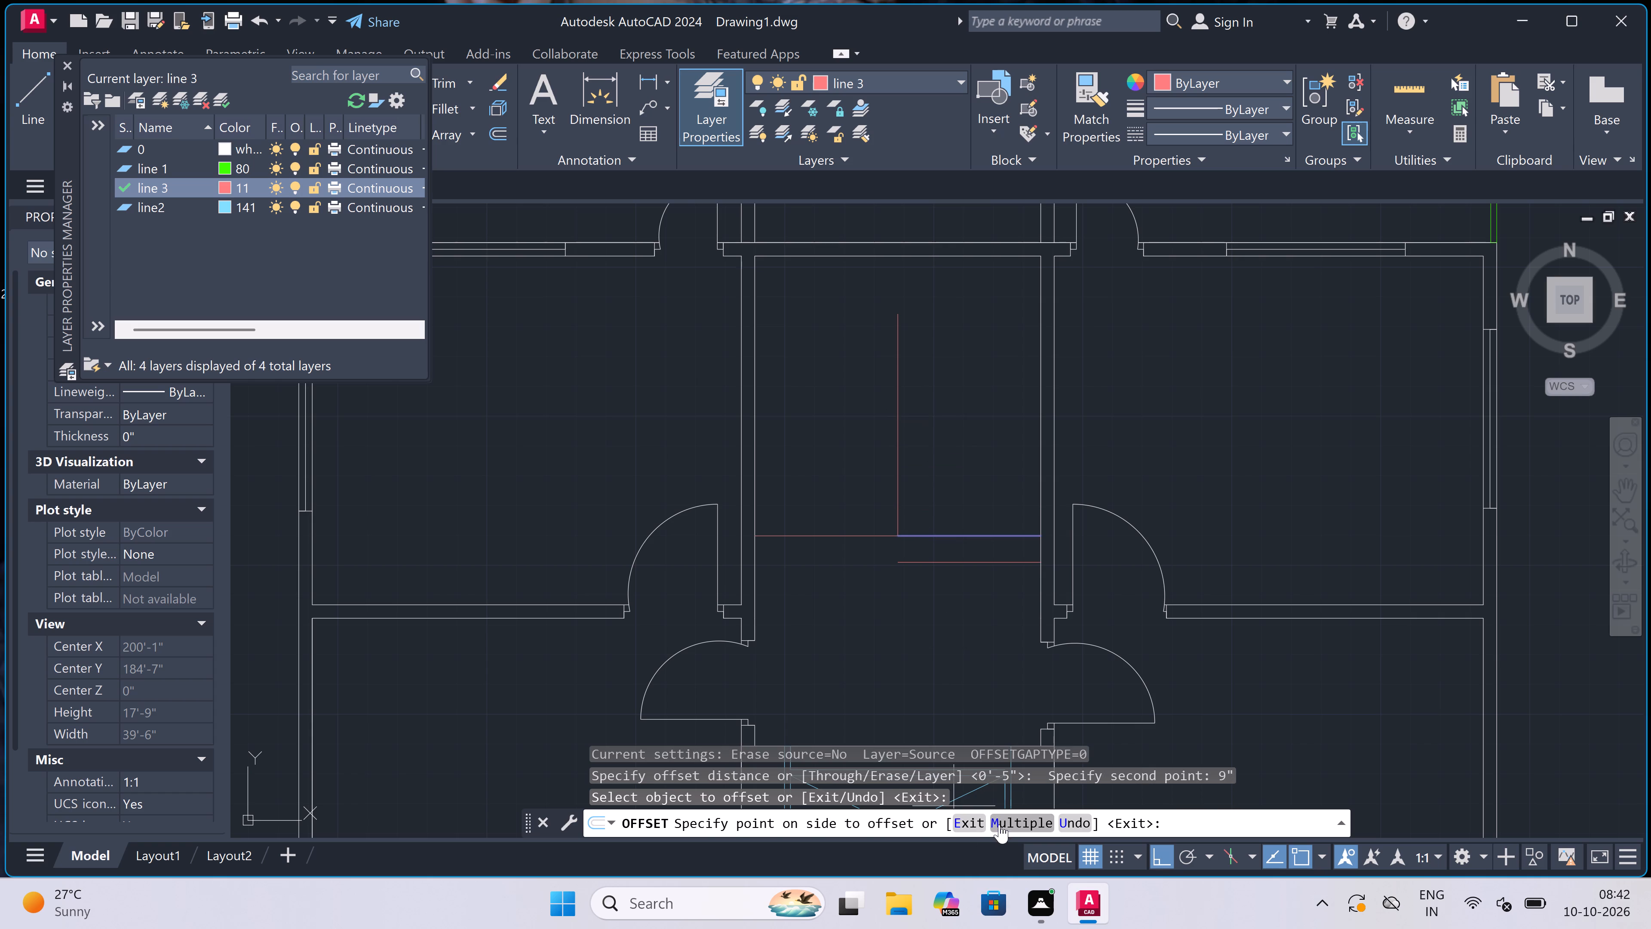
pyautogui.click(1001, 820)
pyautogui.tripleClick(942, 200)
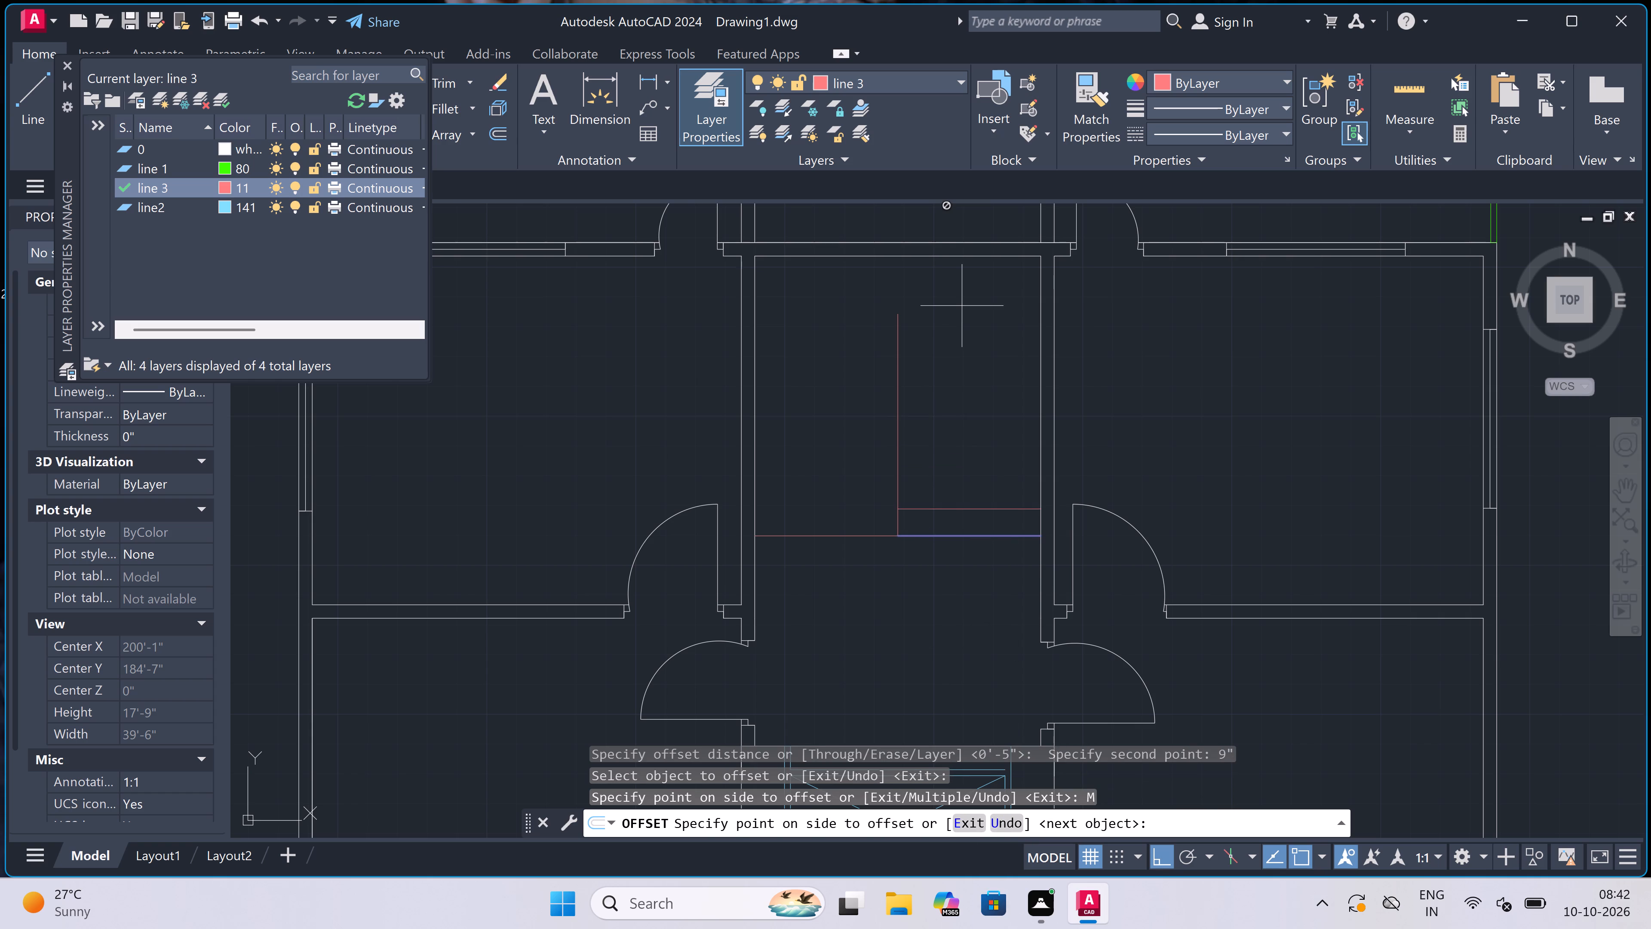
pyautogui.doubleClick(943, 341)
pyautogui.click(945, 338)
pyautogui.doubleClick(945, 332)
pyautogui.doubleClick(945, 329)
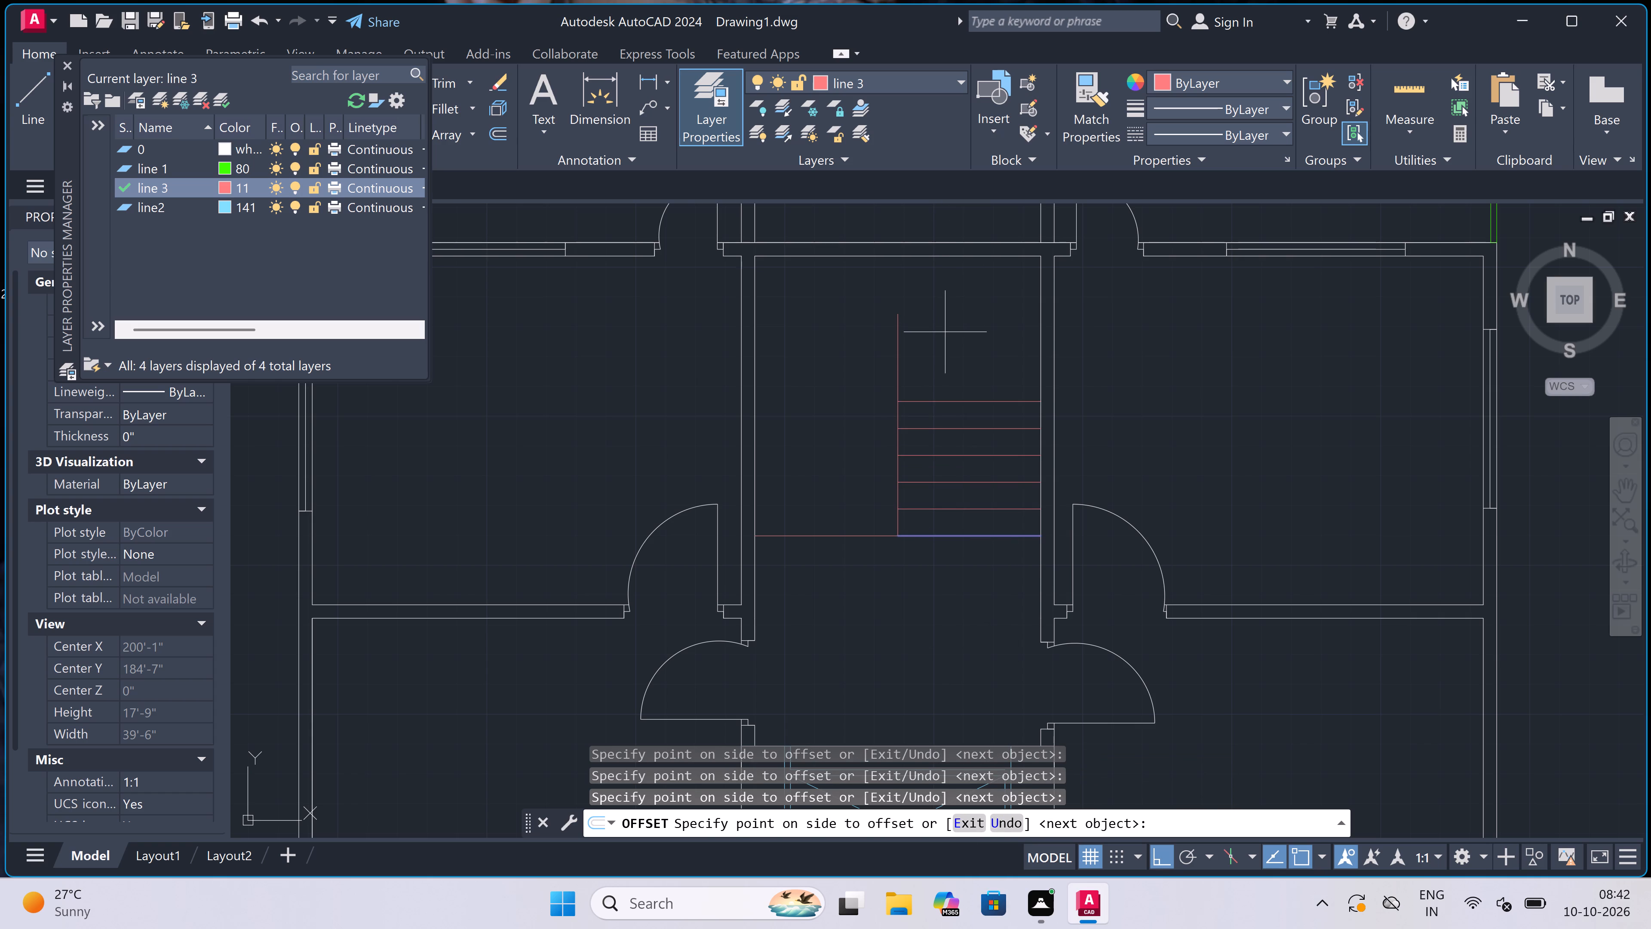
pyautogui.click(945, 325)
pyautogui.doubleClick(946, 319)
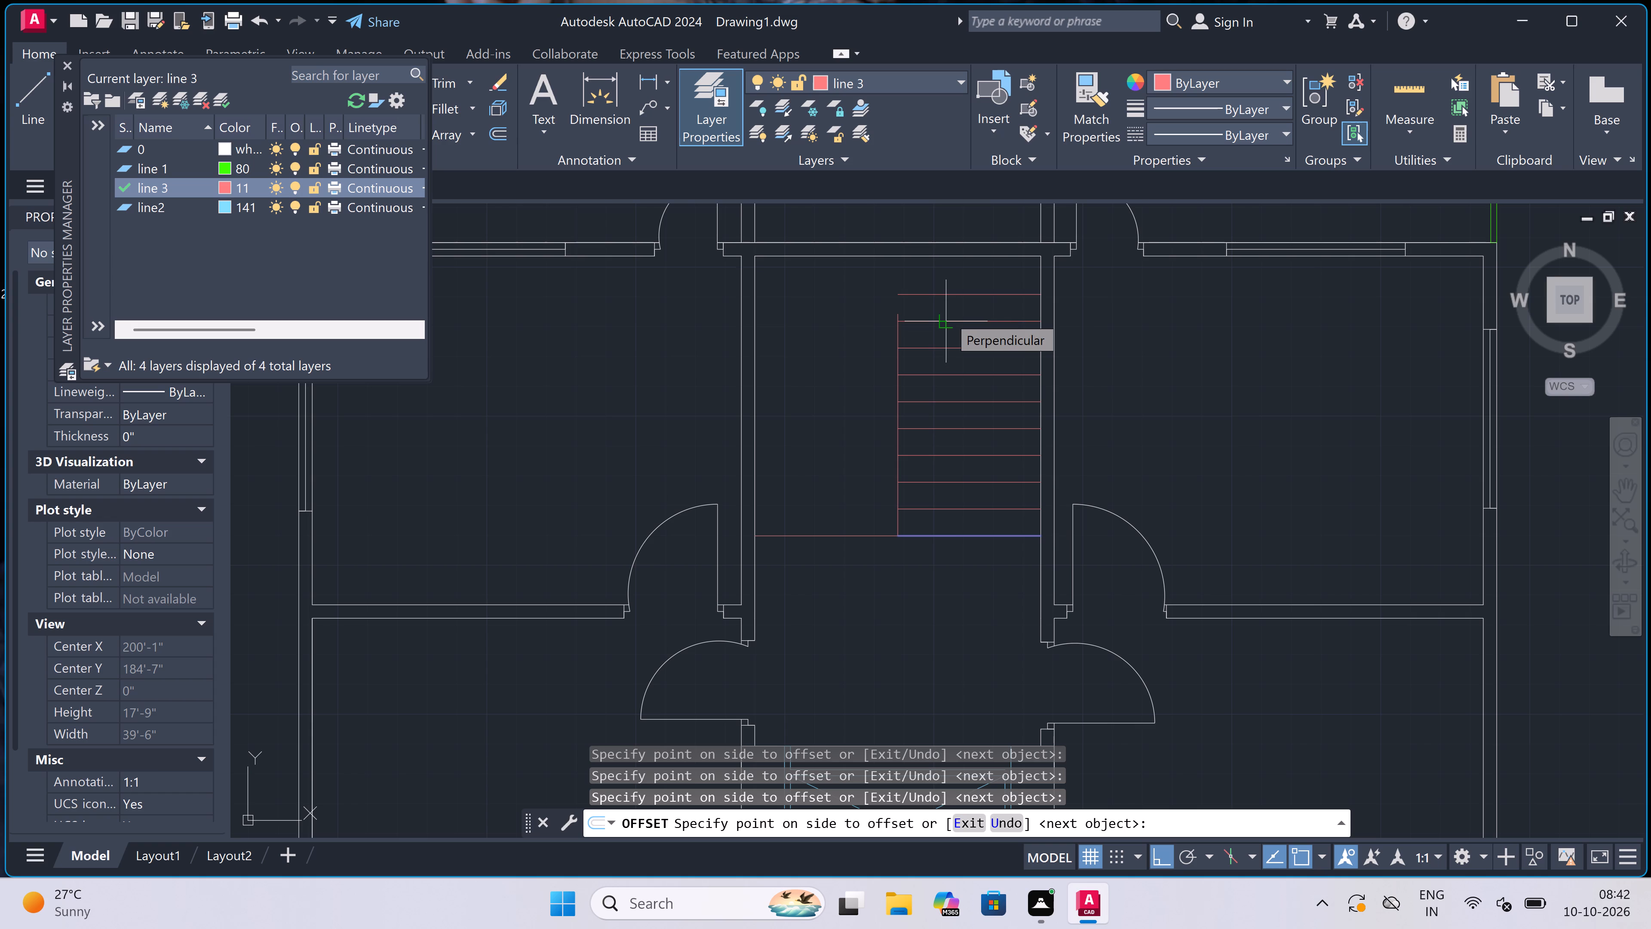
pyautogui.press('Escape')
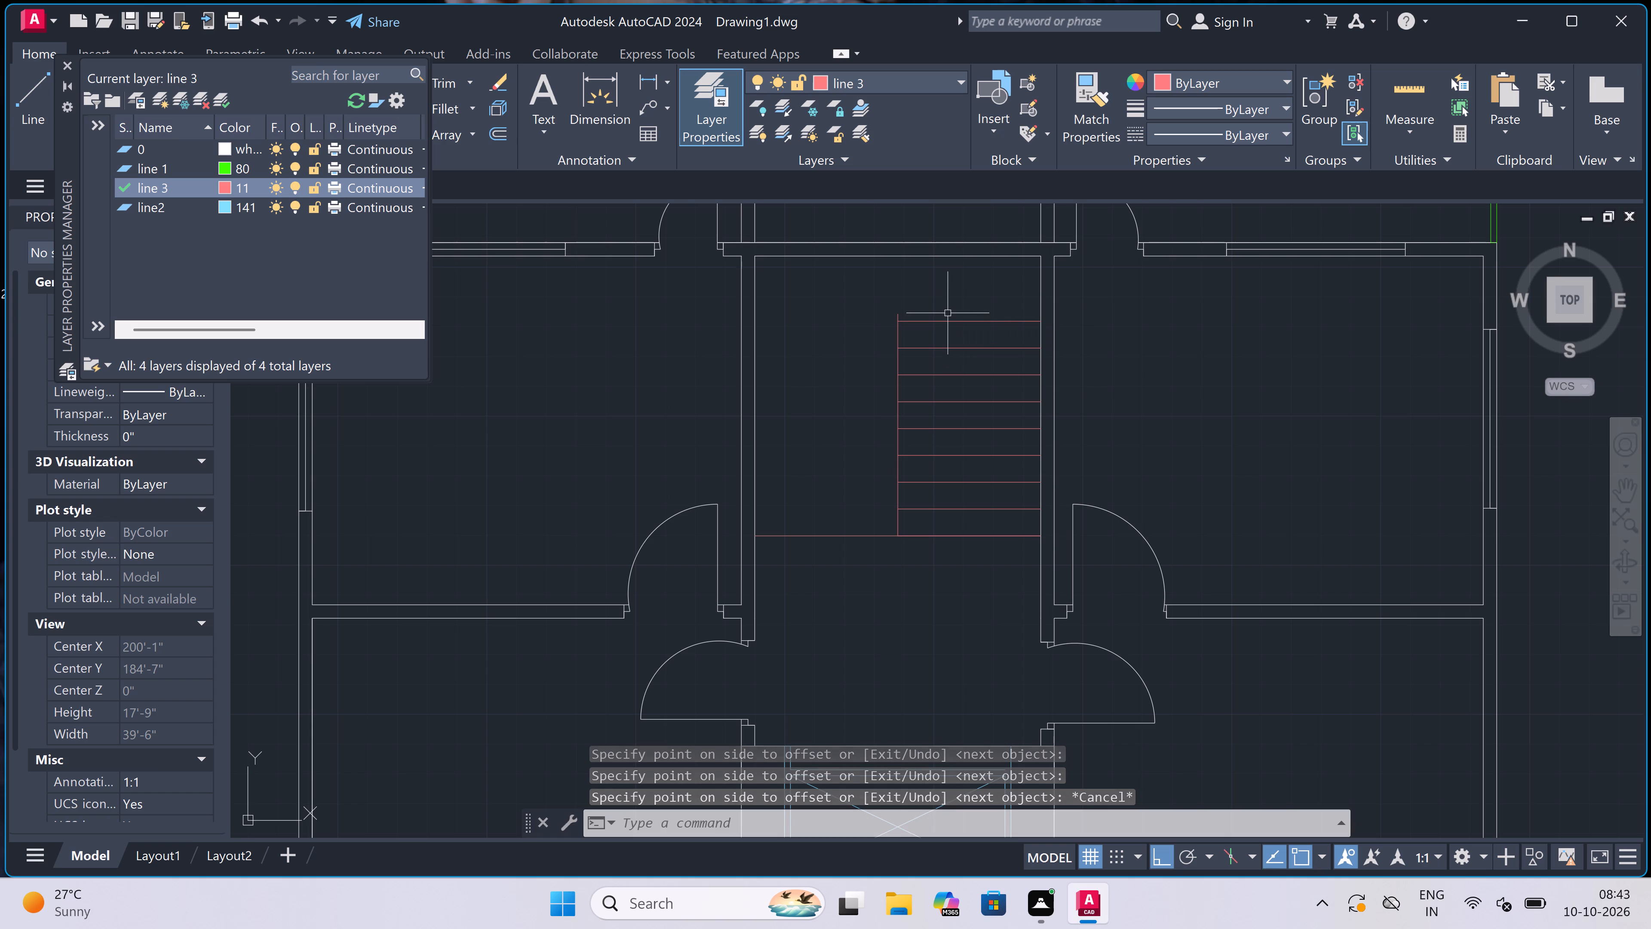
# Extend the two inner side wall lines of the room above down to the lower line of the central room's upper wall.
pyautogui.scroll(-3, 948, 313)
pyautogui.scroll(3, 946, 249)
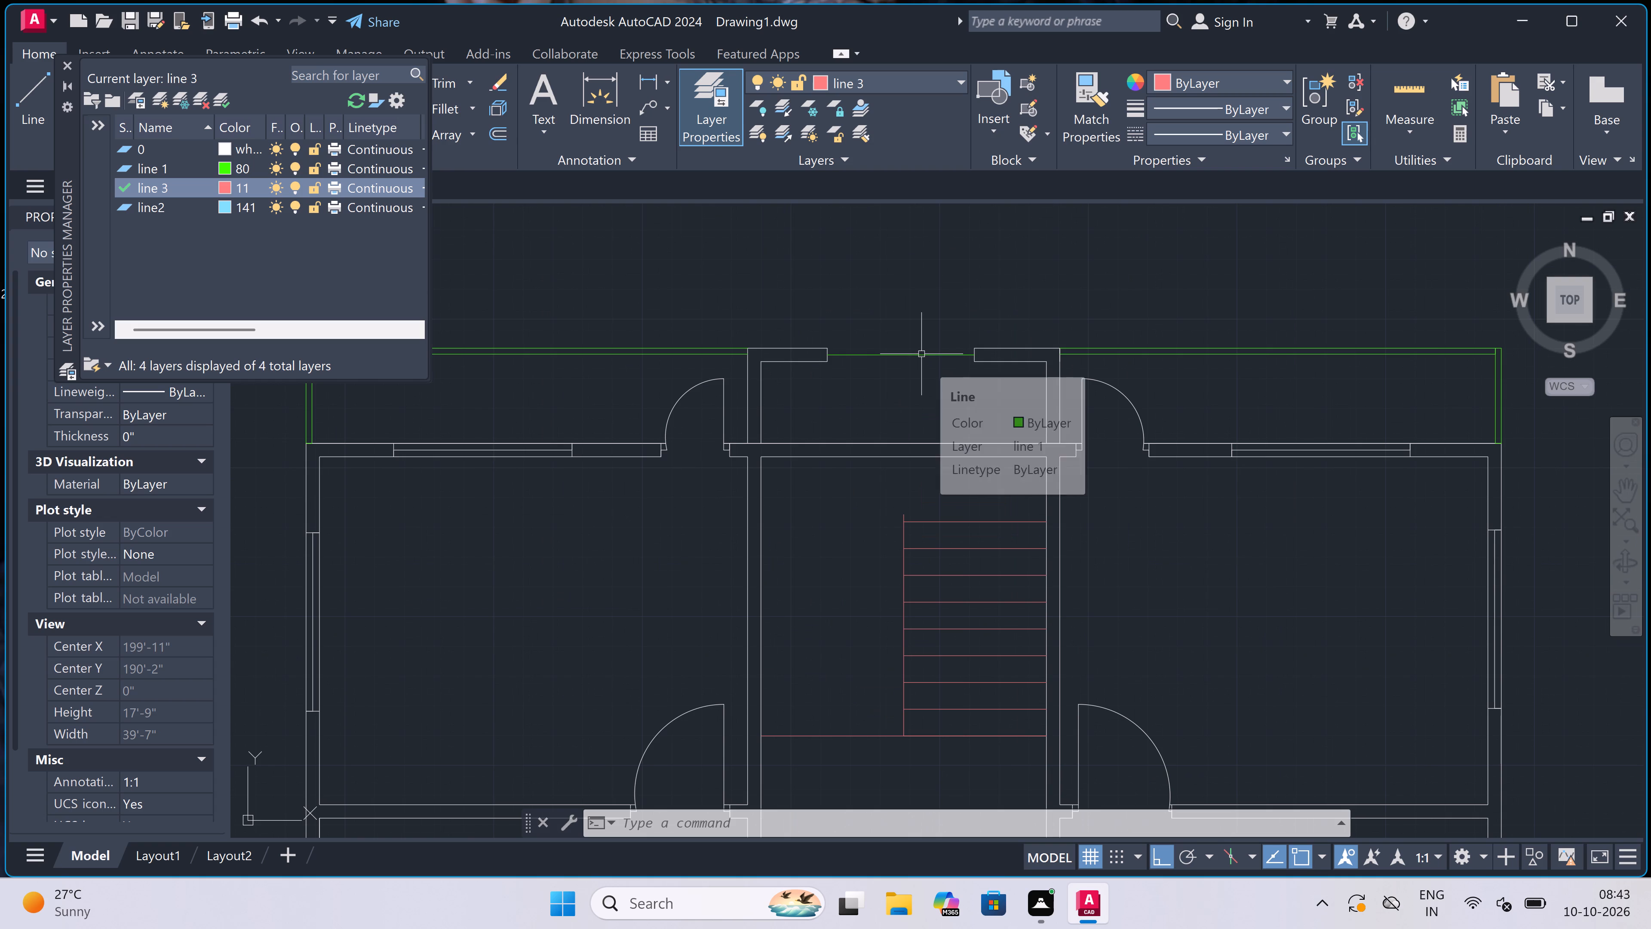
pyautogui.press('e')
pyautogui.press('x')
pyautogui.press('space')
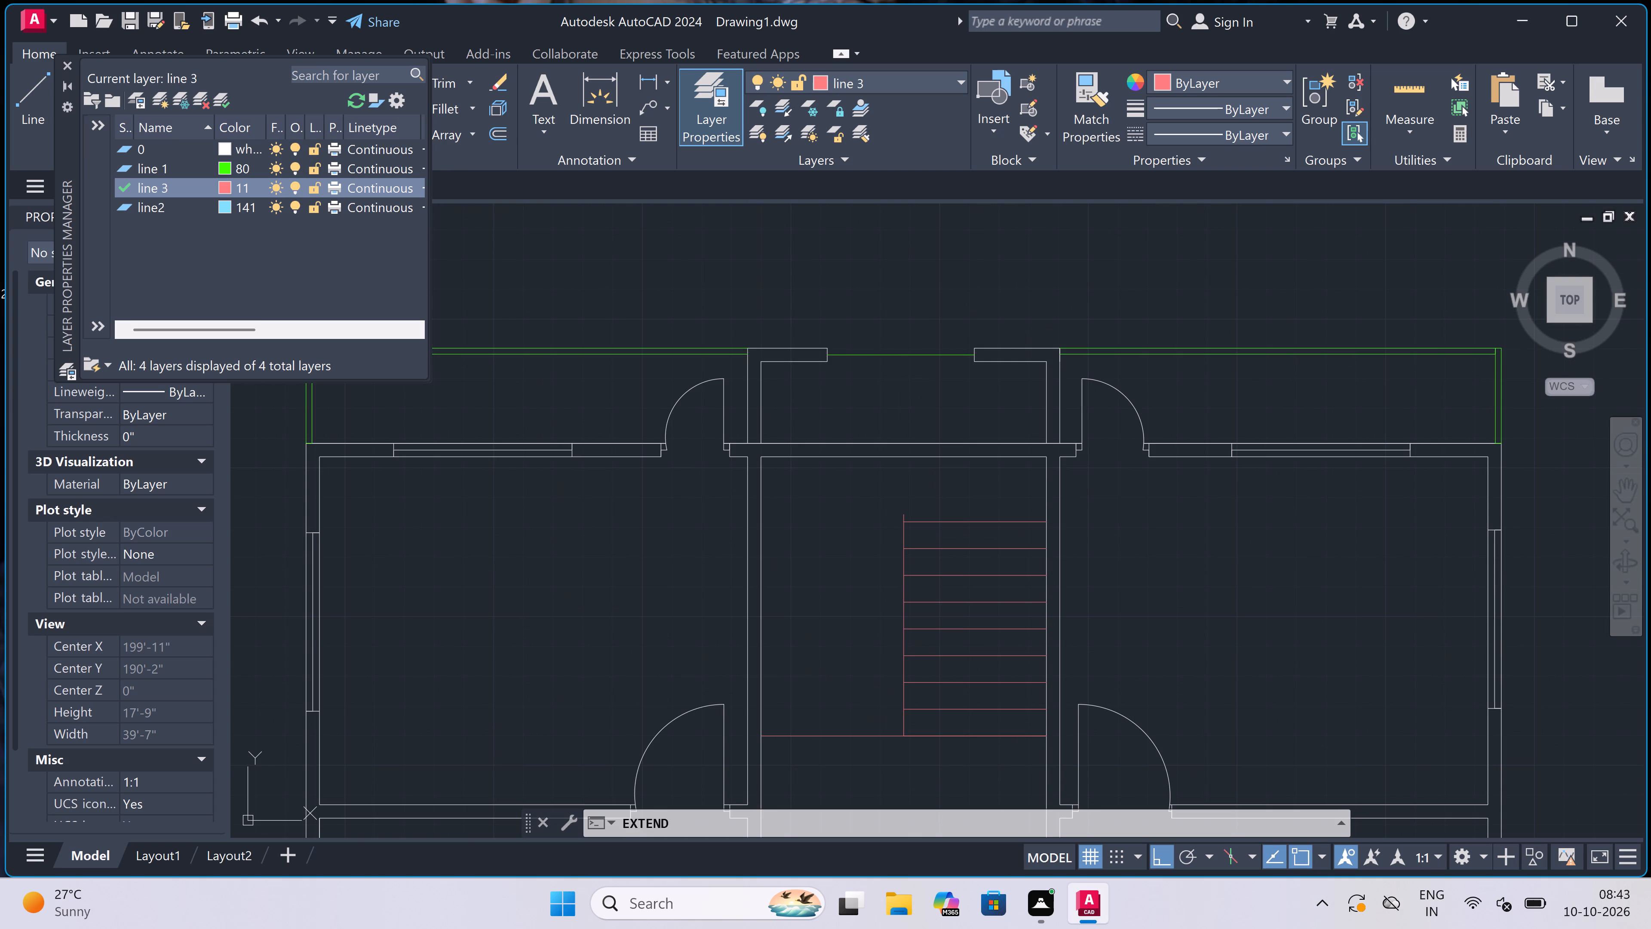
pyautogui.scroll(2, 822, 422)
pyautogui.click(677, 435)
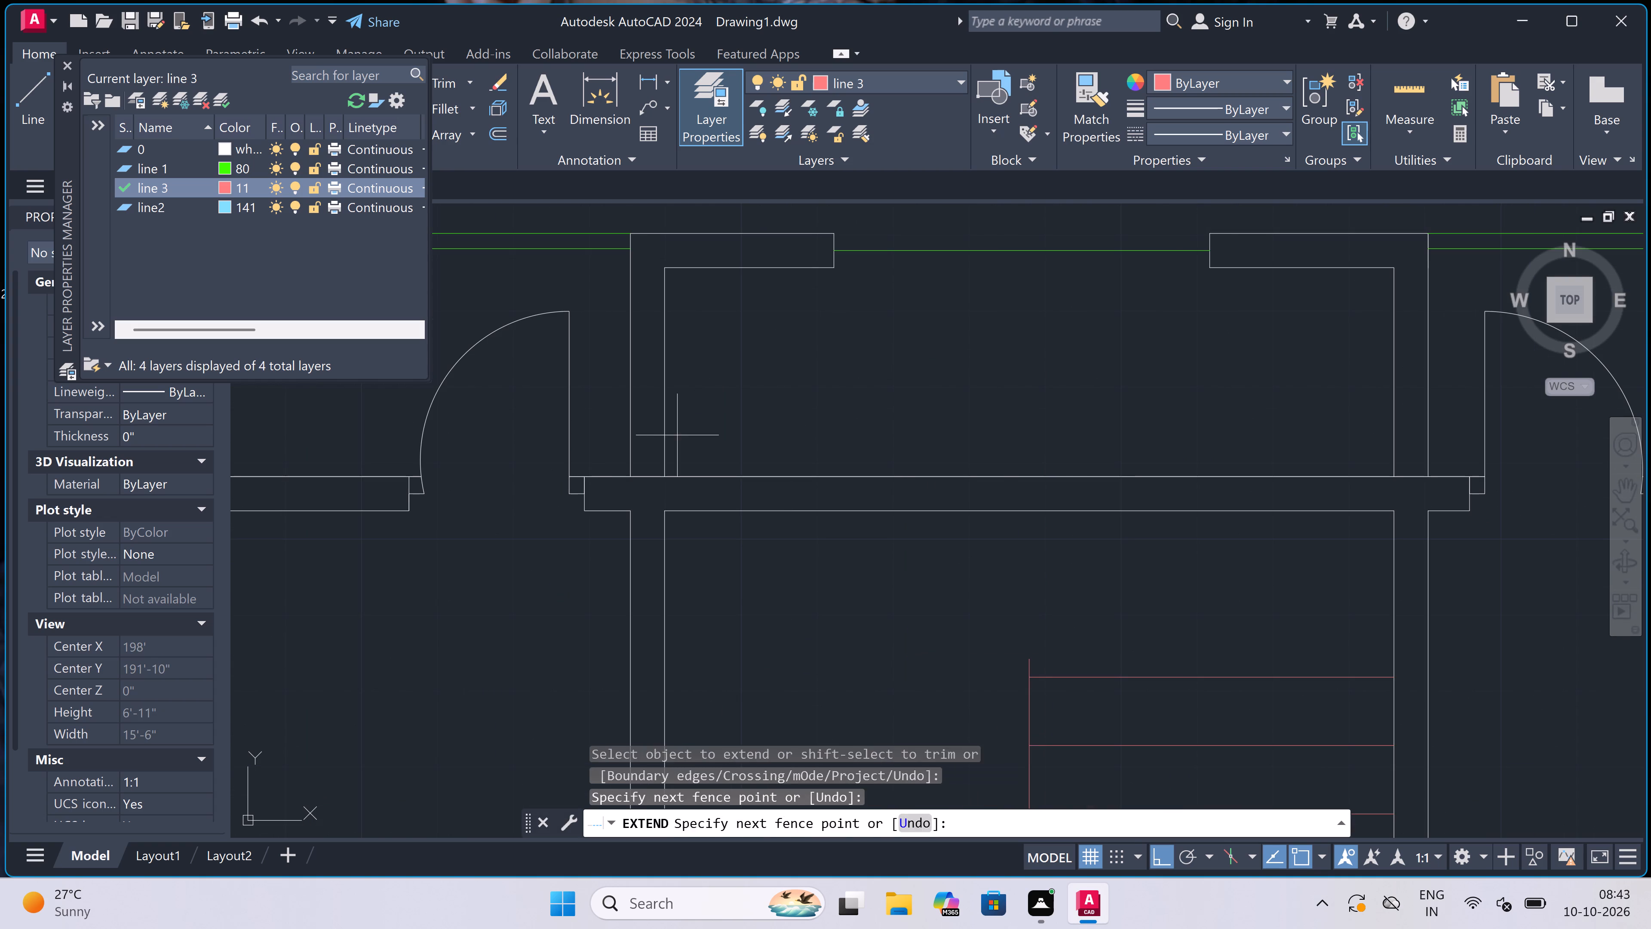
pyautogui.click(653, 435)
pyautogui.scroll(-1, 810, 409)
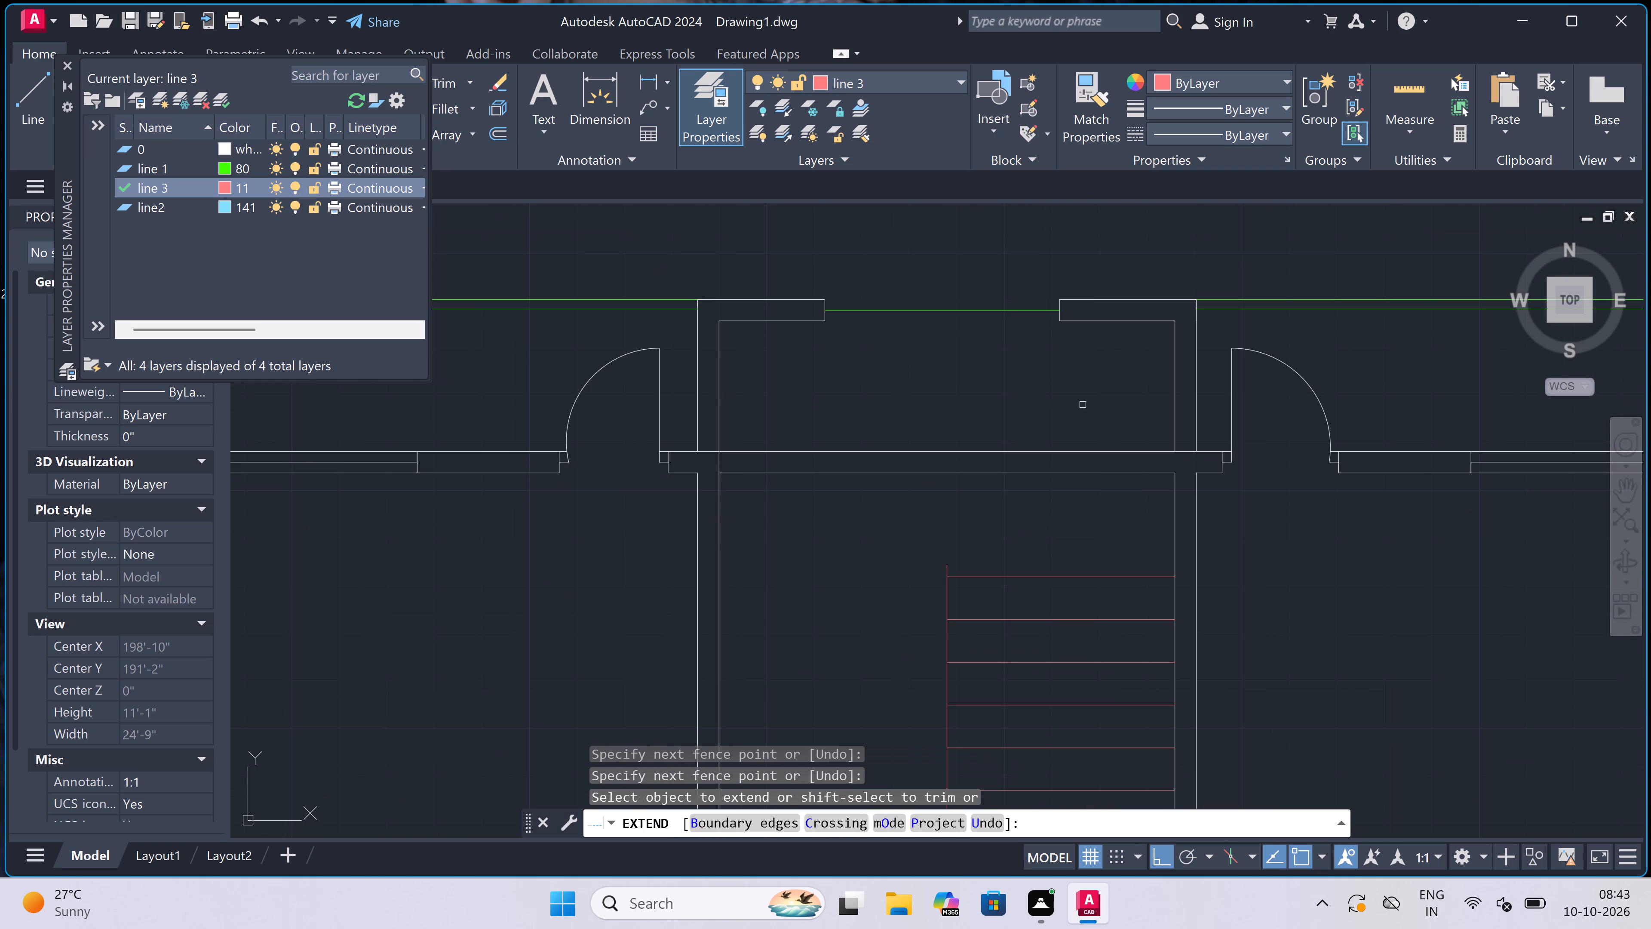
pyautogui.click(1188, 407)
pyautogui.click(1101, 425)
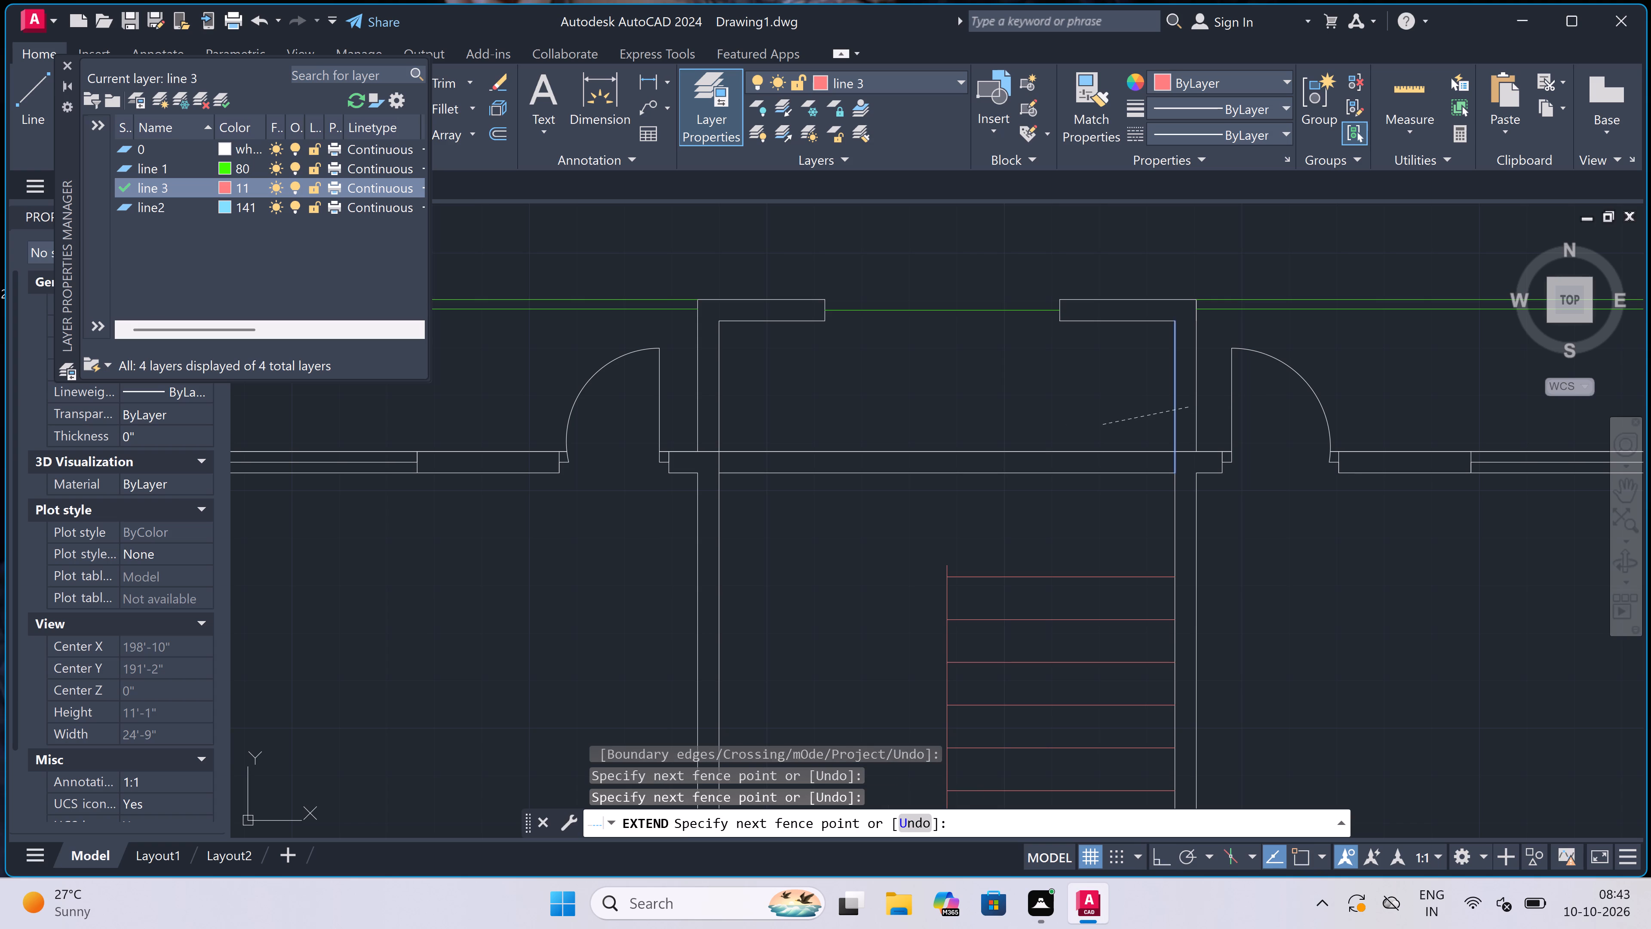
pyautogui.press('Escape')
# Trim both lines of the horizontal wall between the stair room's side walls to open it to the space above.
pyautogui.press('t')
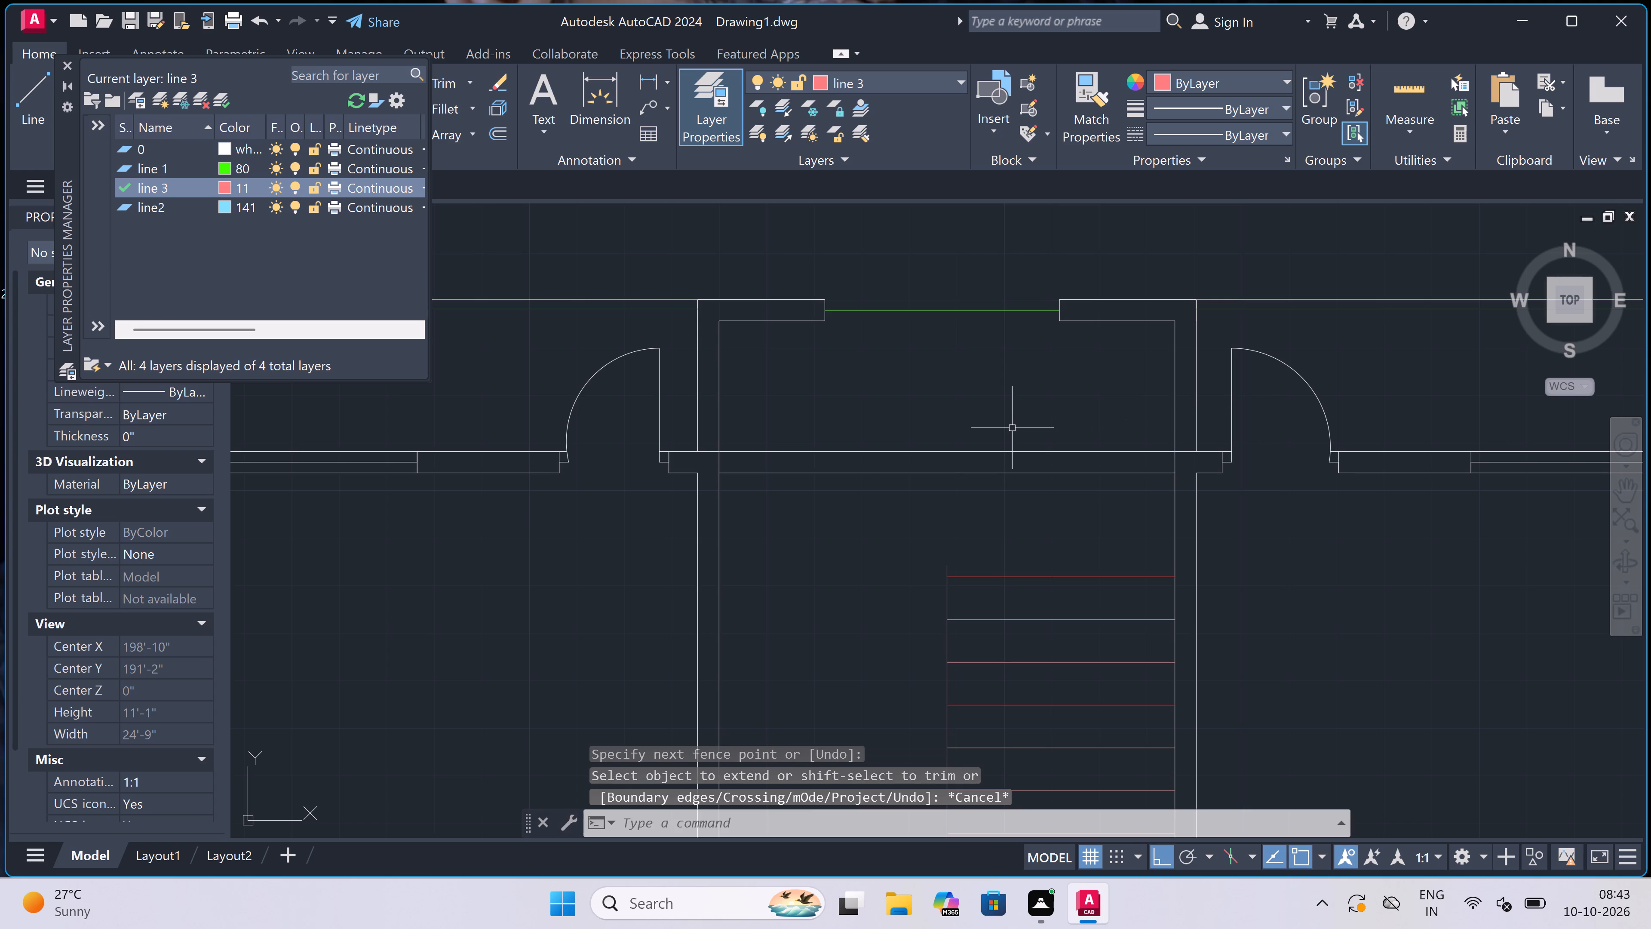
pyautogui.press('r')
pyautogui.press('space')
pyautogui.click(985, 424)
pyautogui.click(791, 551)
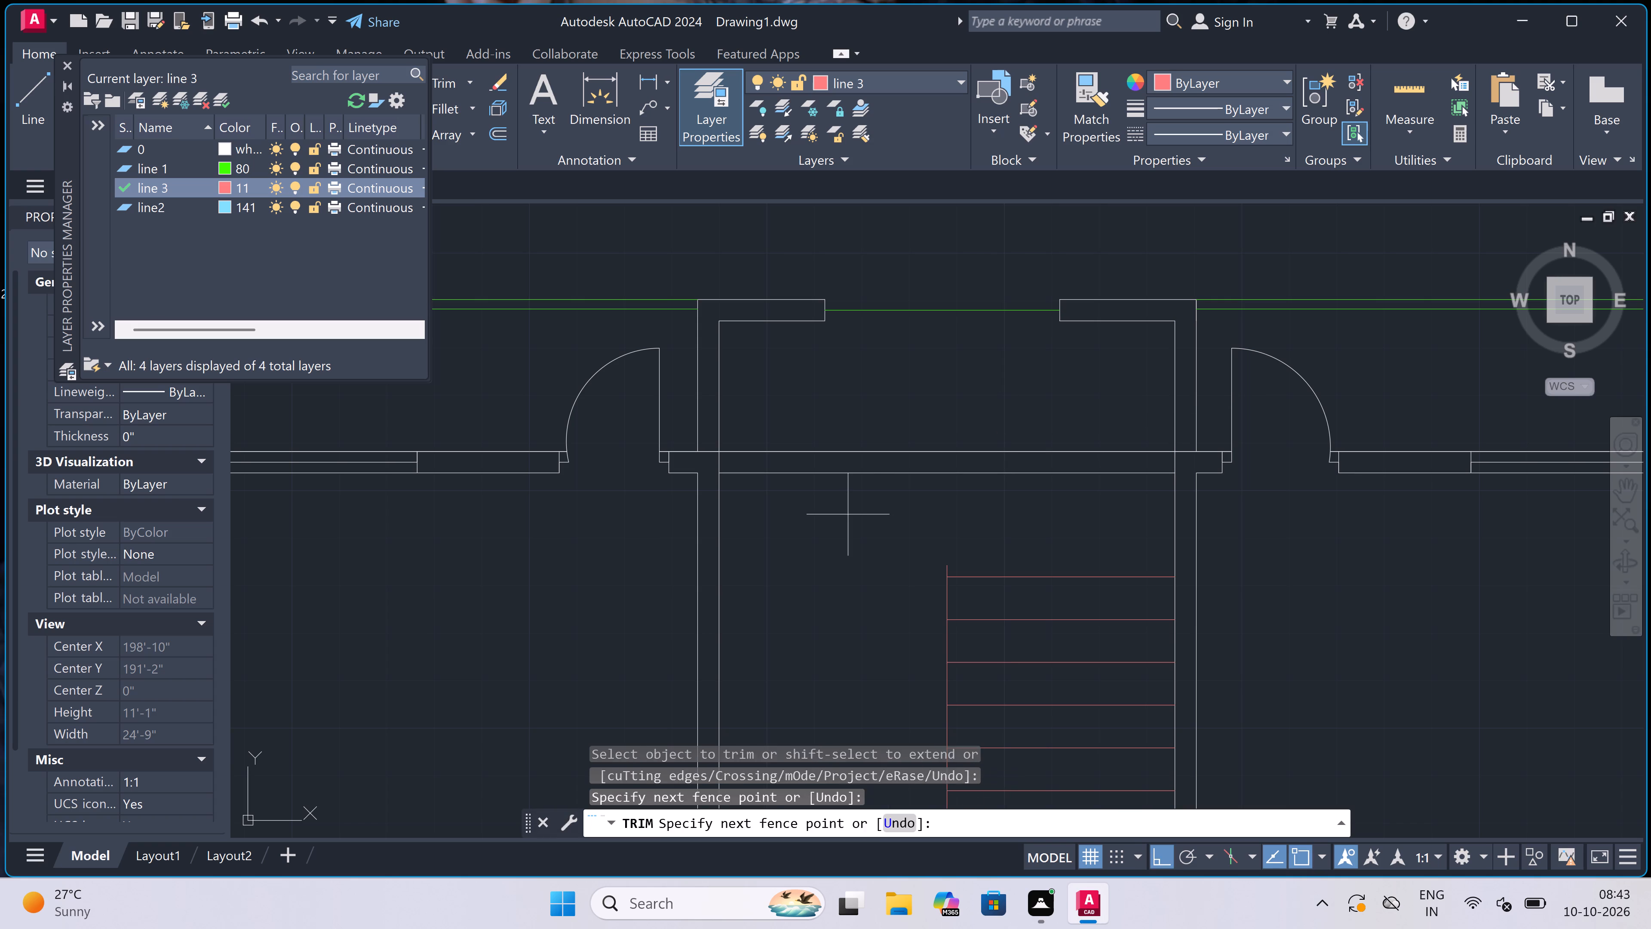
pyautogui.click(828, 431)
pyautogui.click(804, 533)
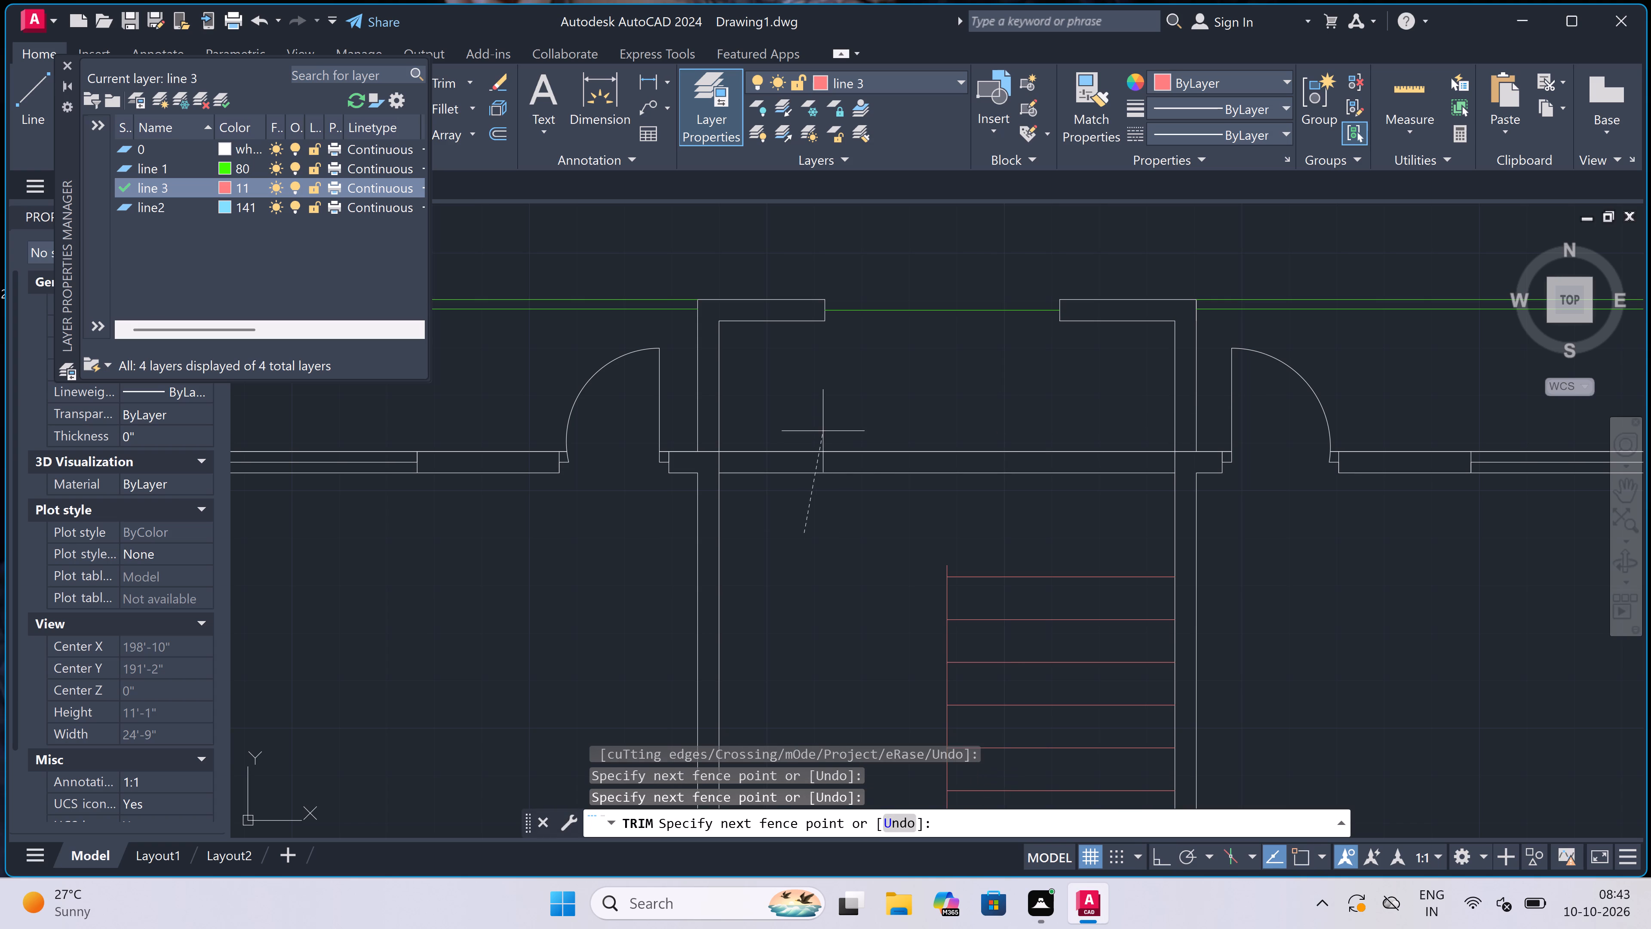
pyautogui.doubleClick(823, 431)
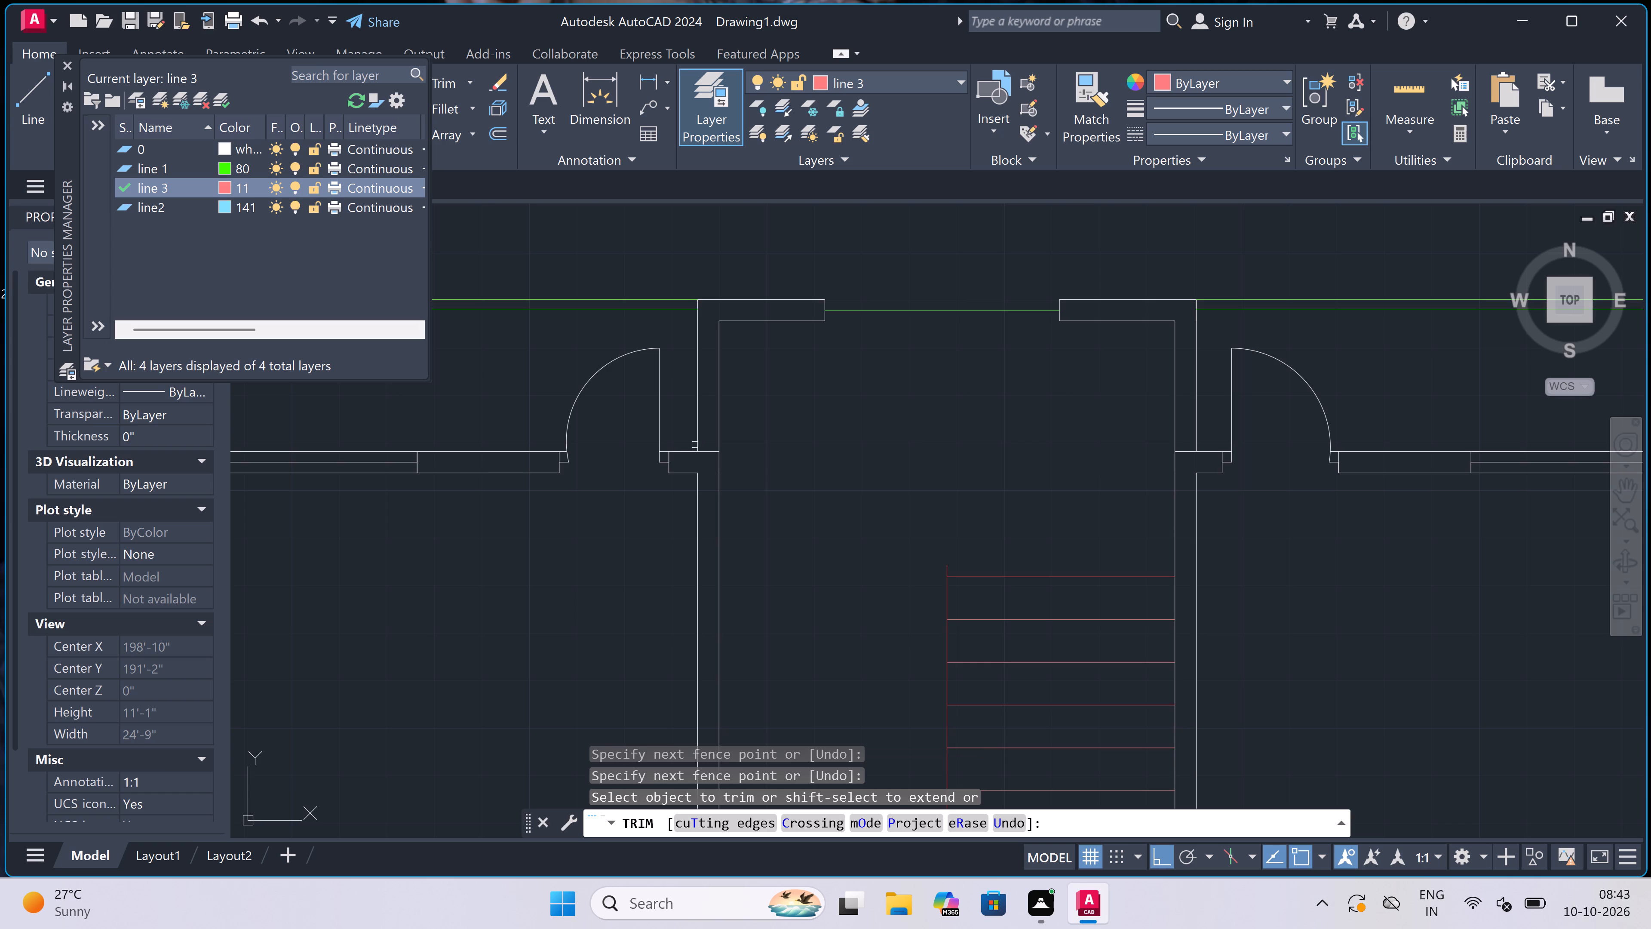
# Trim the short leftover horizontal wall pieces crossing the thickness of the stair room's left and right side walls.
pyautogui.scroll(2, 703, 455)
pyautogui.click(703, 455)
pyautogui.click(706, 423)
pyautogui.scroll(-3, 708, 422)
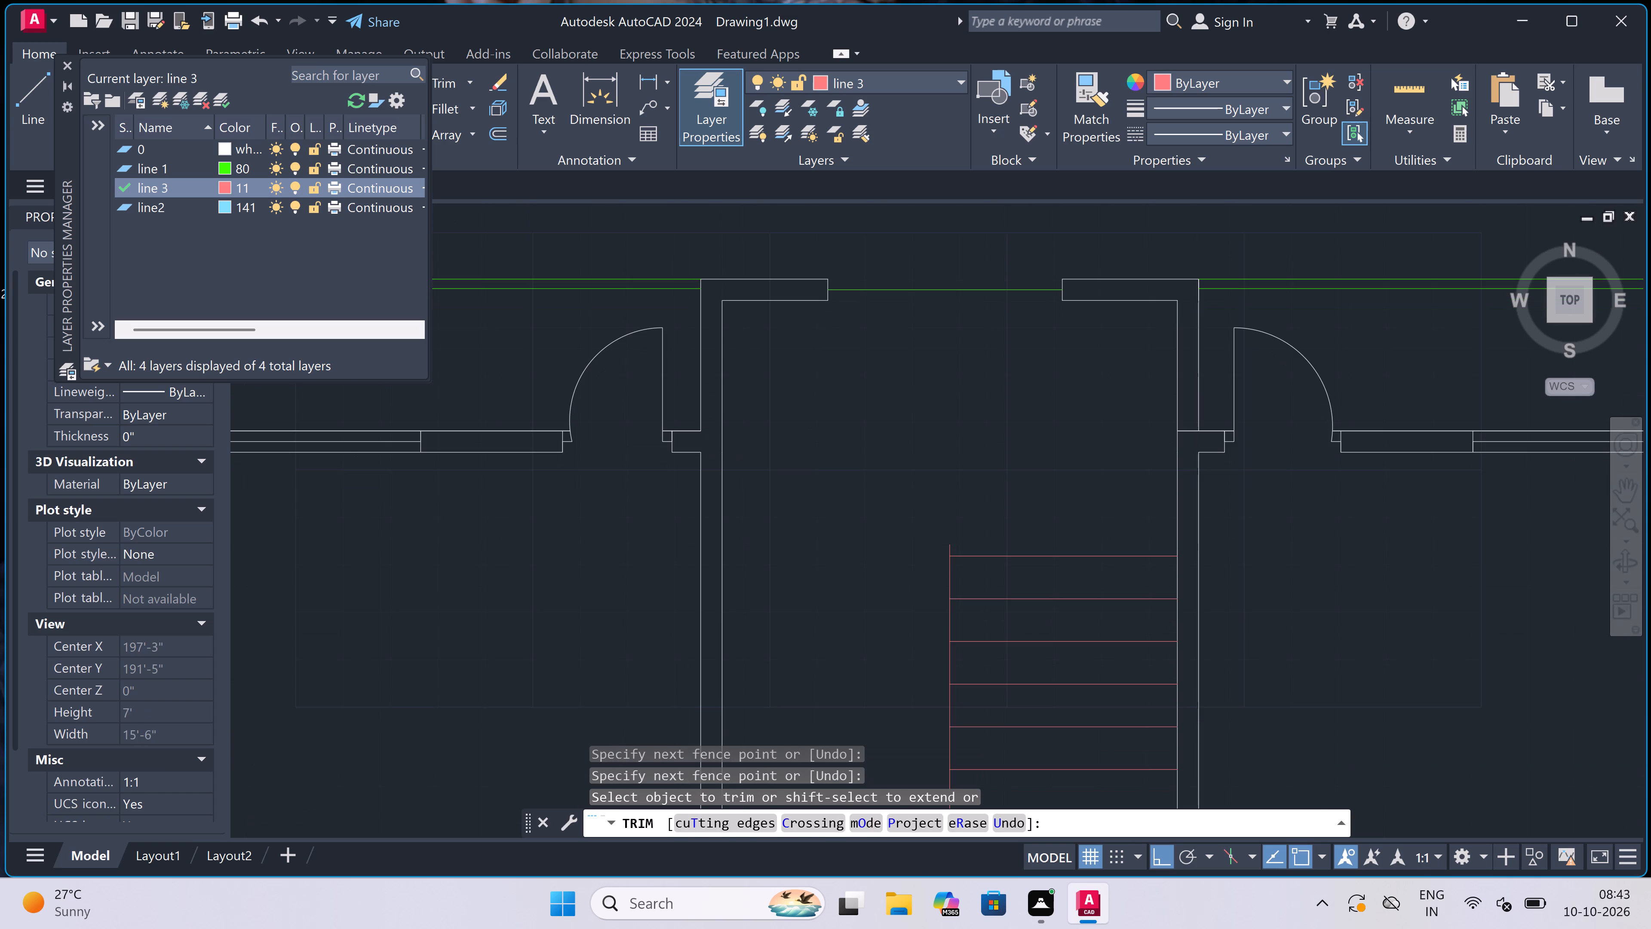
pyautogui.scroll(2, 1193, 422)
pyautogui.click(1182, 456)
pyautogui.click(1174, 397)
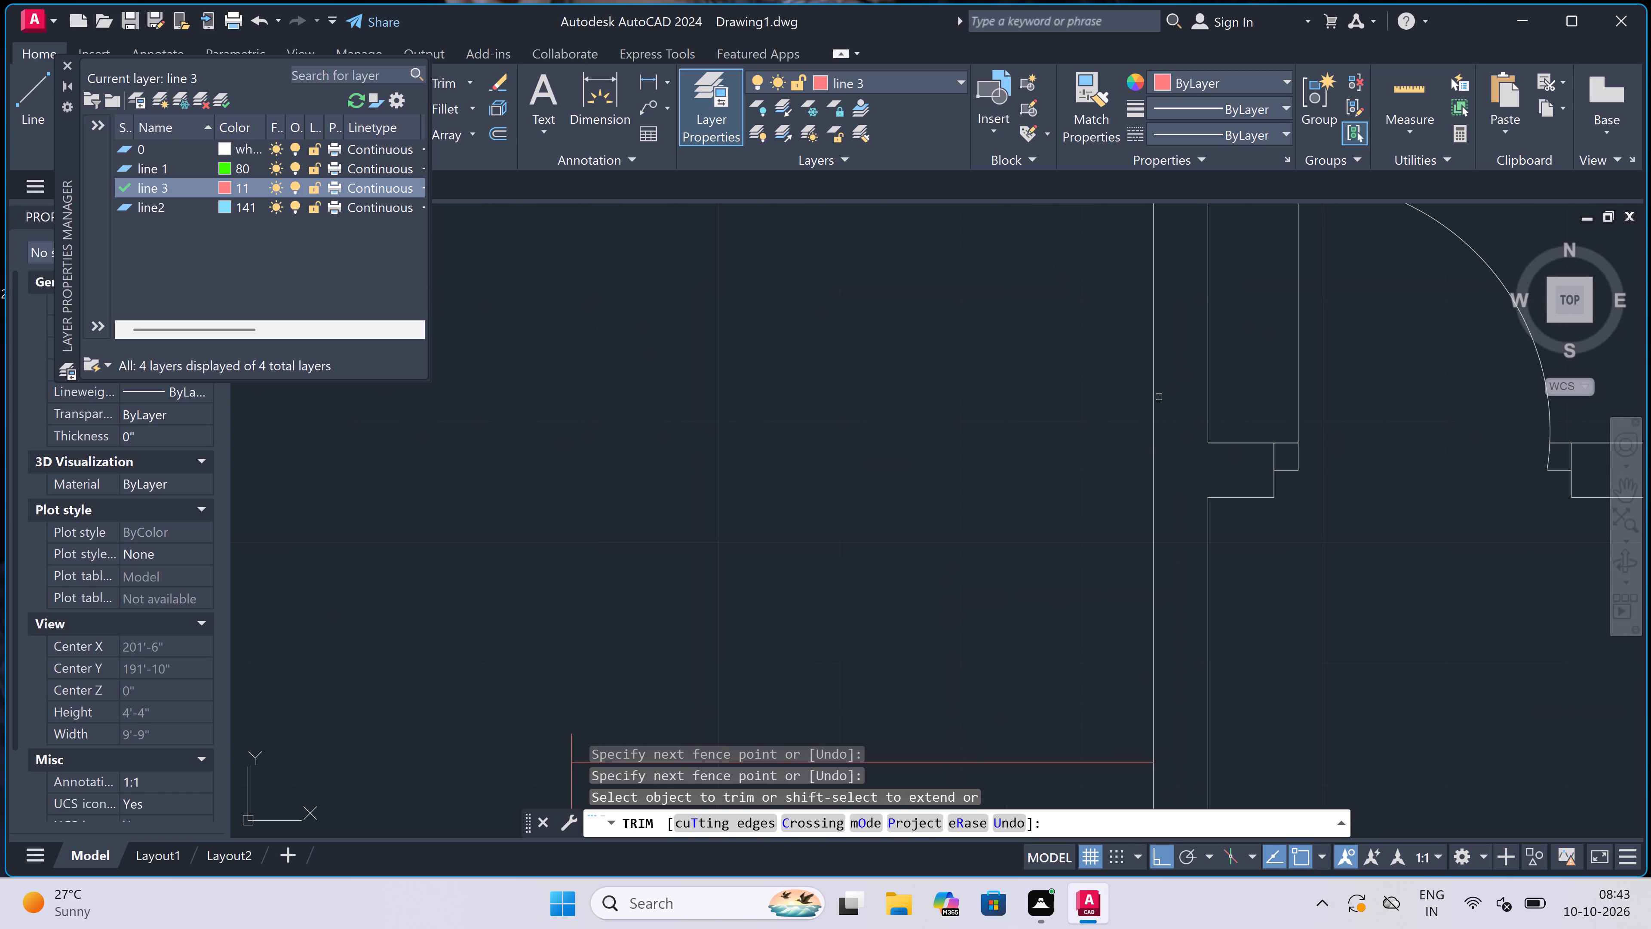
pyautogui.scroll(-3, 884, 388)
pyautogui.press('Escape')
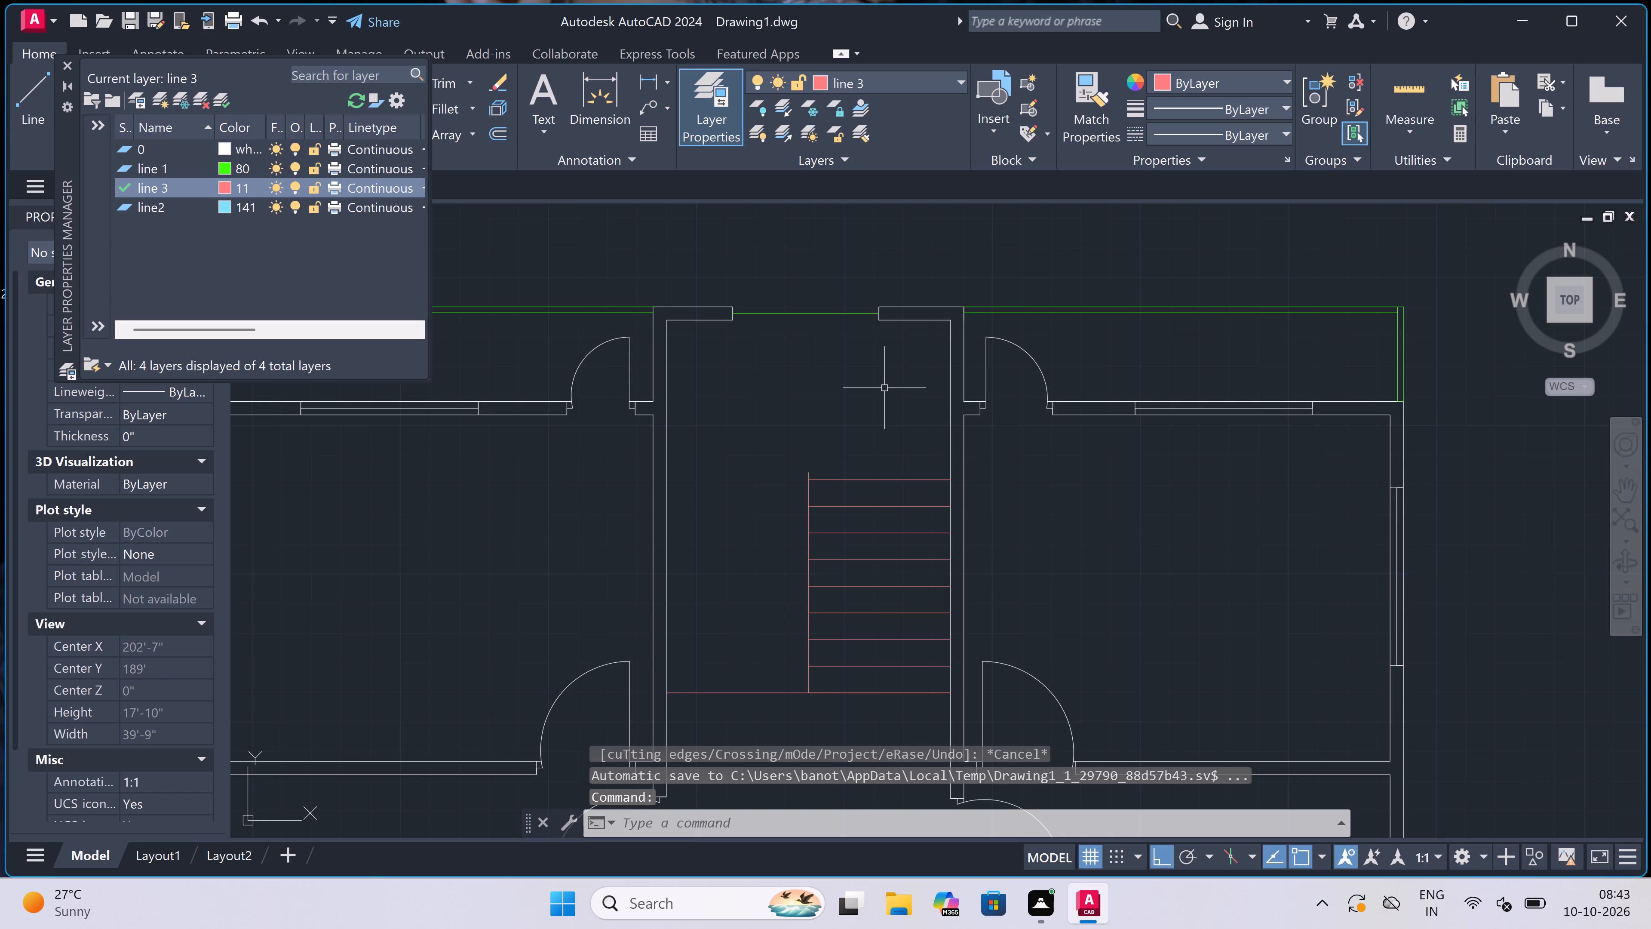
# Extend all eight stair tread lines leftward across the vertical line to the room's left side wall.
pyautogui.write('ex')
pyautogui.press('space')
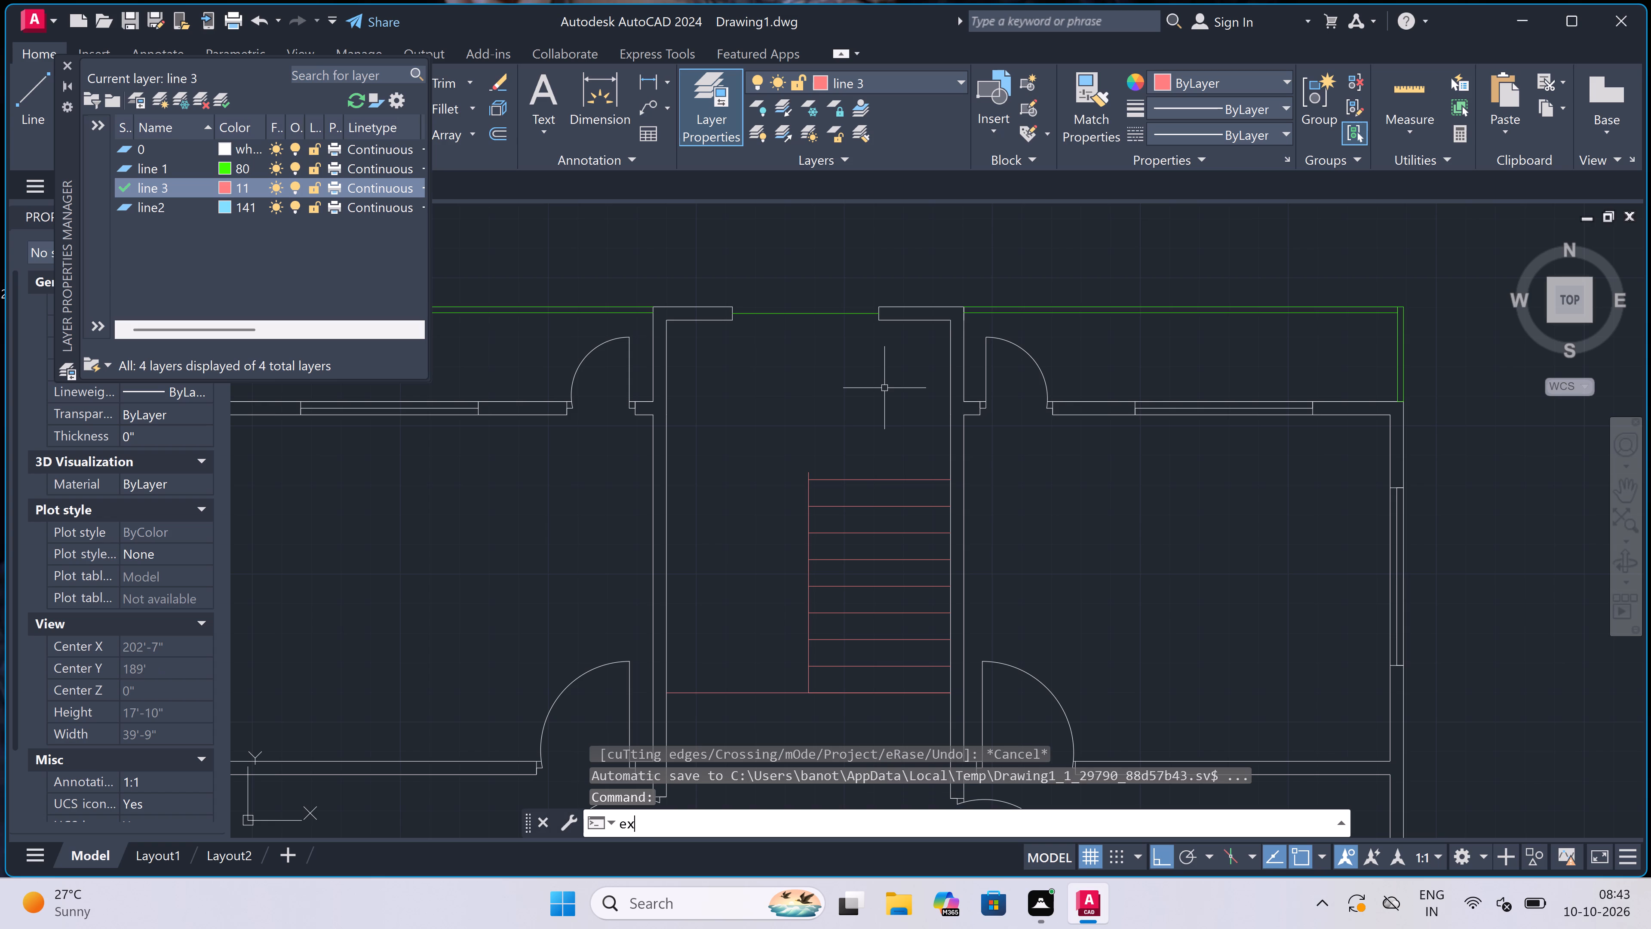
pyautogui.moveTo(851, 424); pyautogui.dragTo(851, 430)
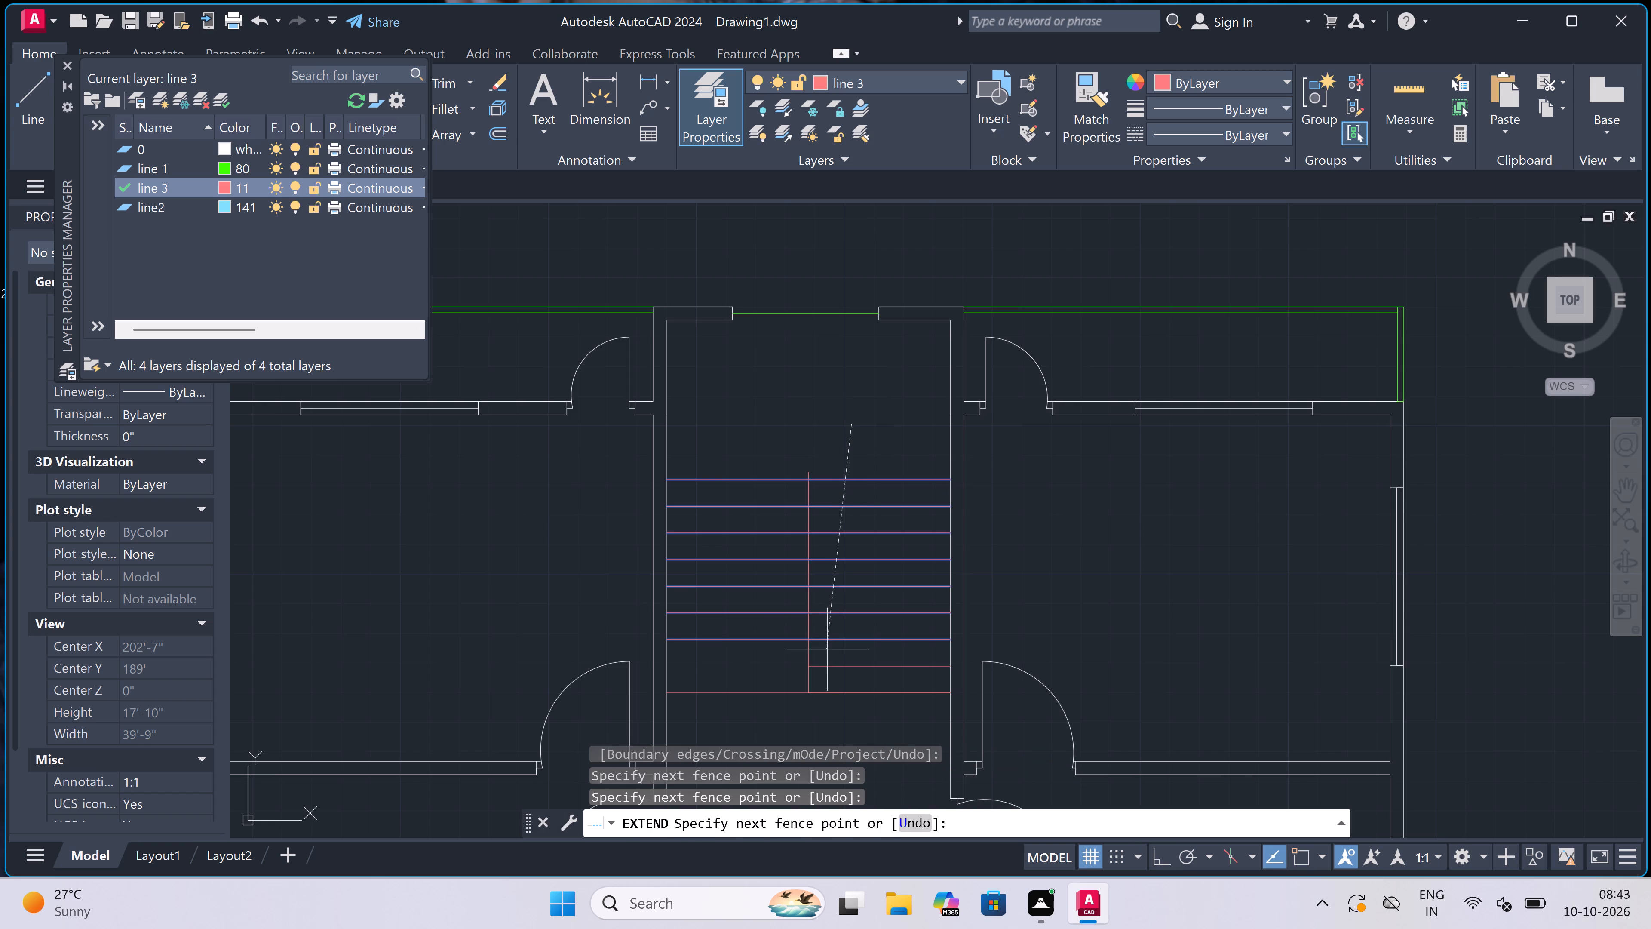
pyautogui.click(833, 680)
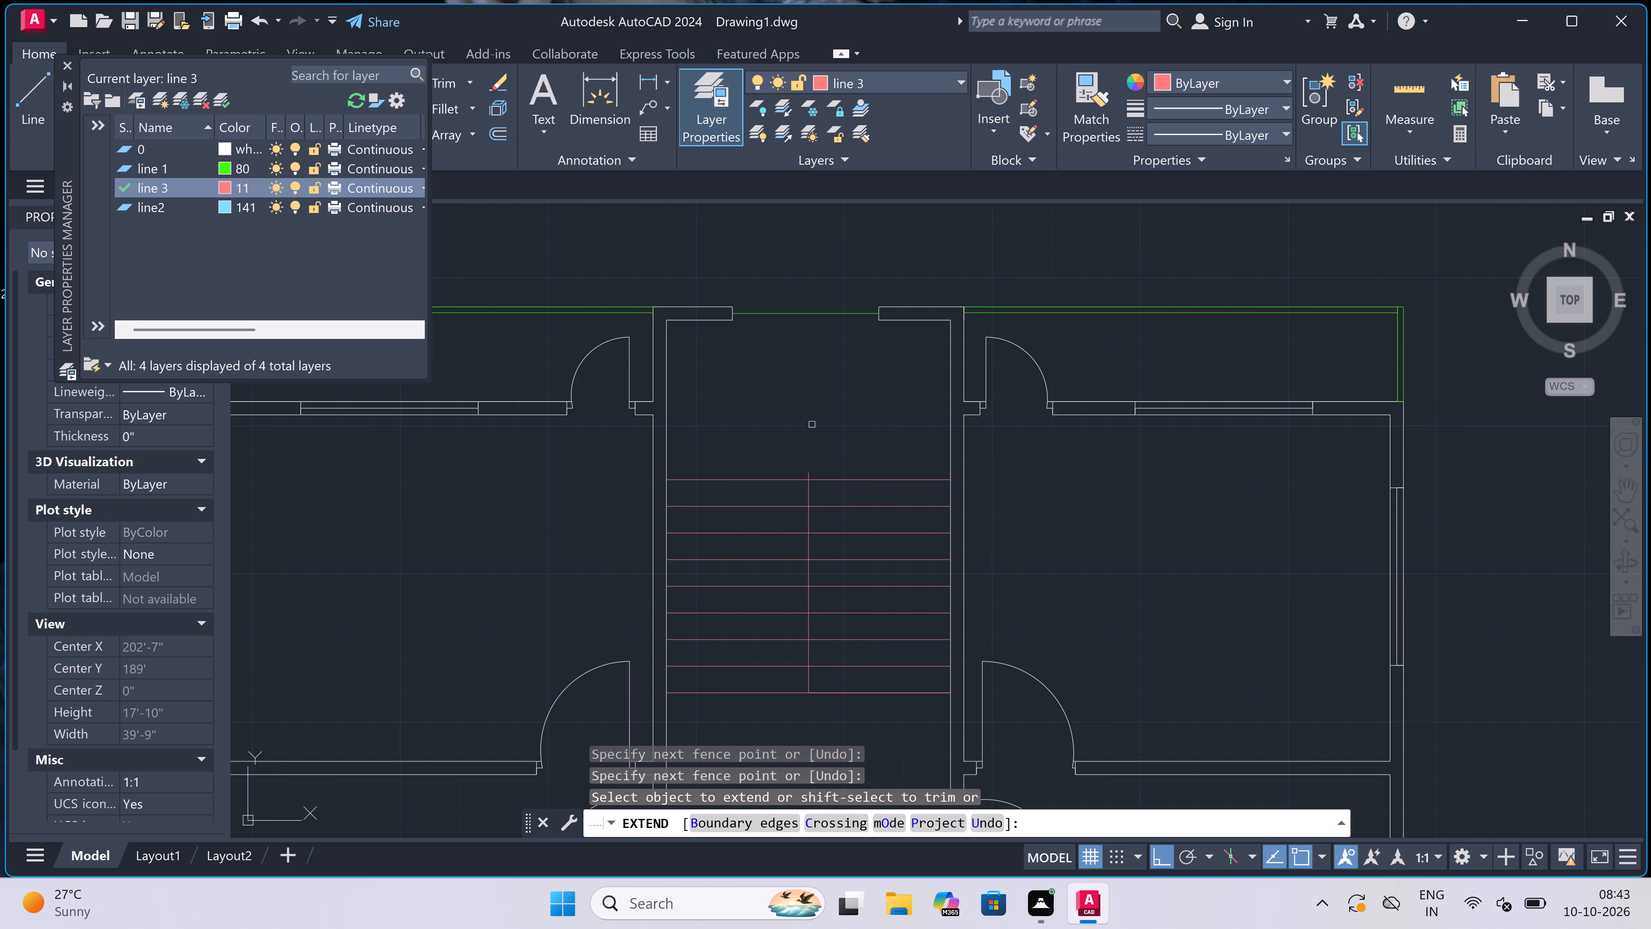
pyautogui.press('Escape')
# Draw a vertical line about 1'-0" upward from the top end of the stair's central line.
pyautogui.press('l')
pyautogui.press('space')
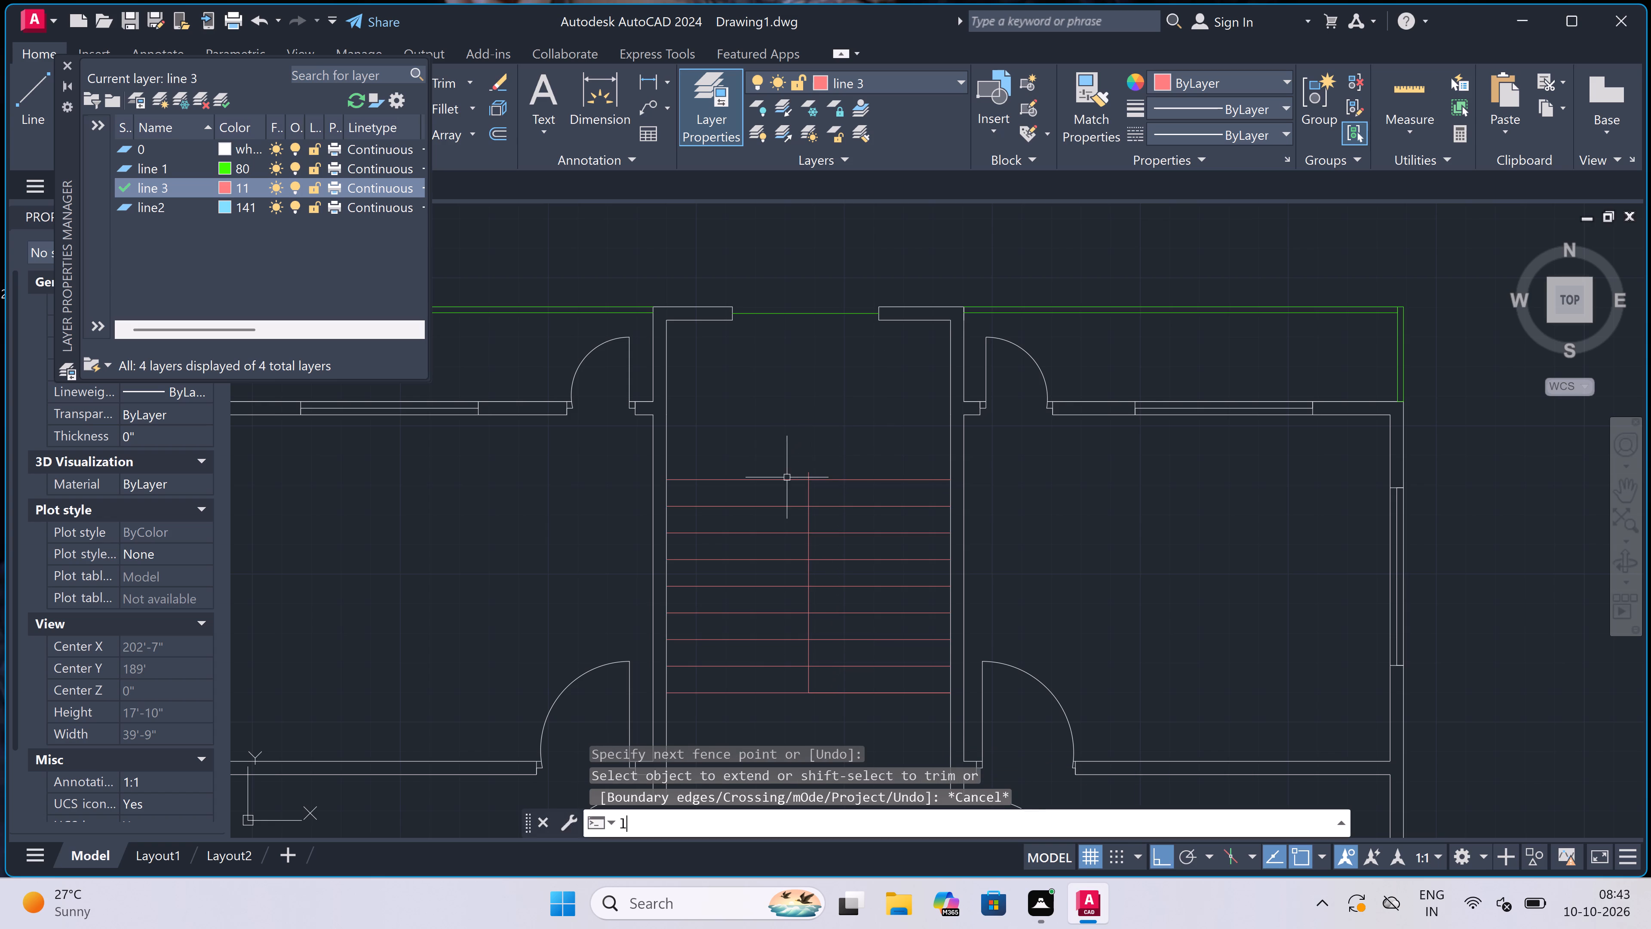
pyautogui.click(804, 469)
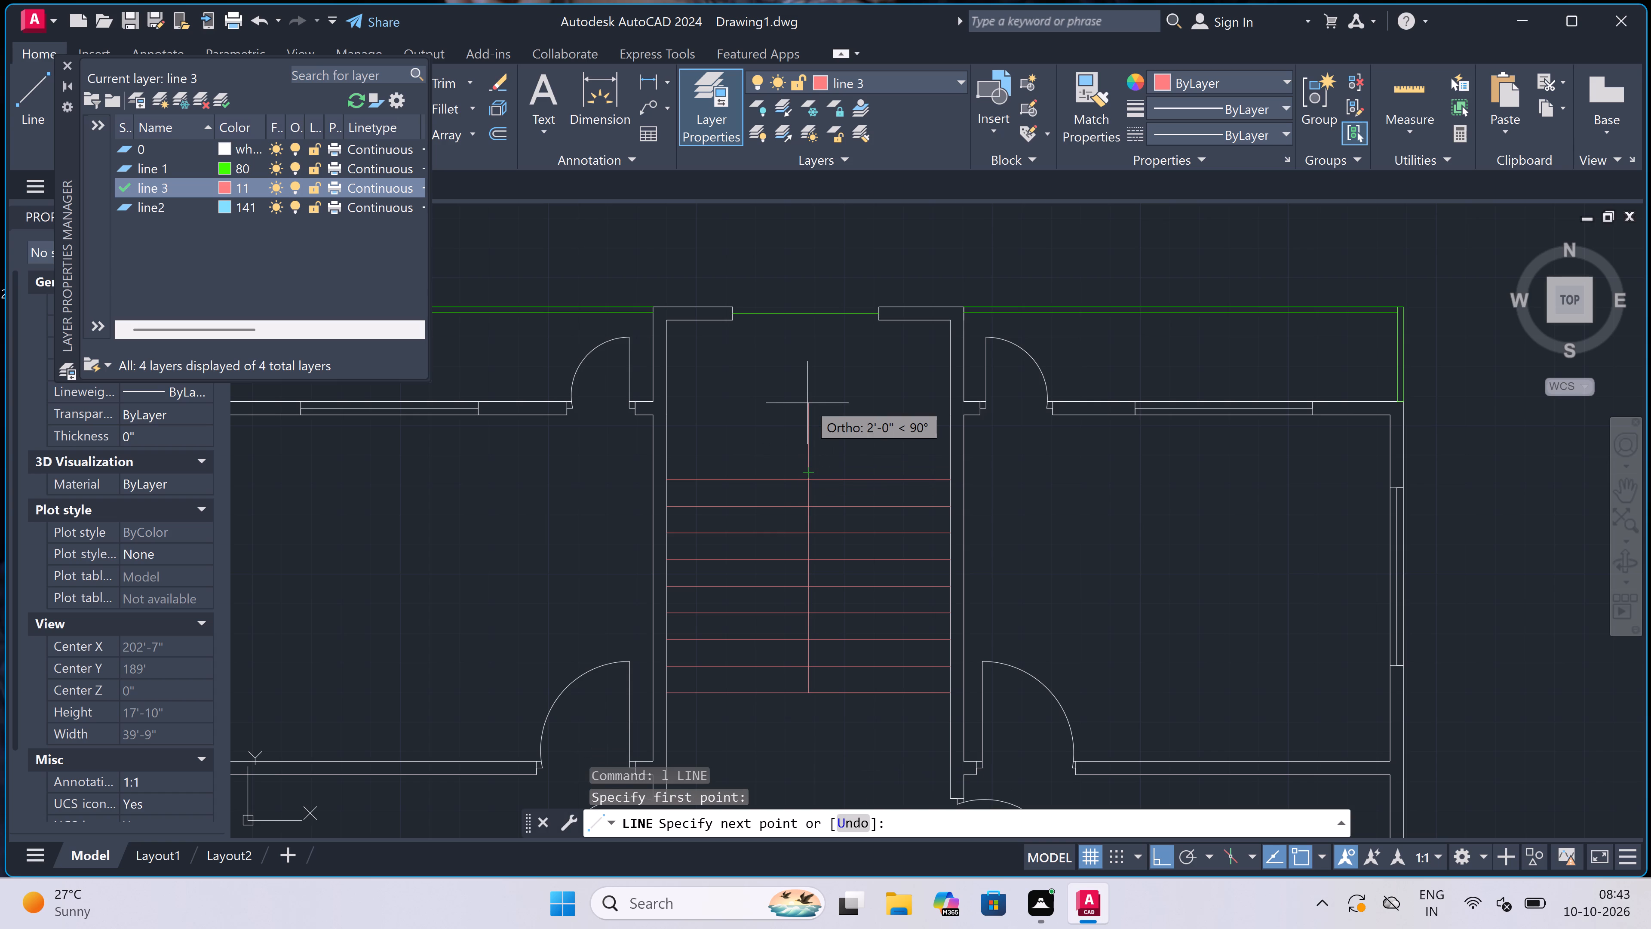
pyautogui.click(808, 434)
pyautogui.press('Escape')
pyautogui.scroll(2, 868, 424)
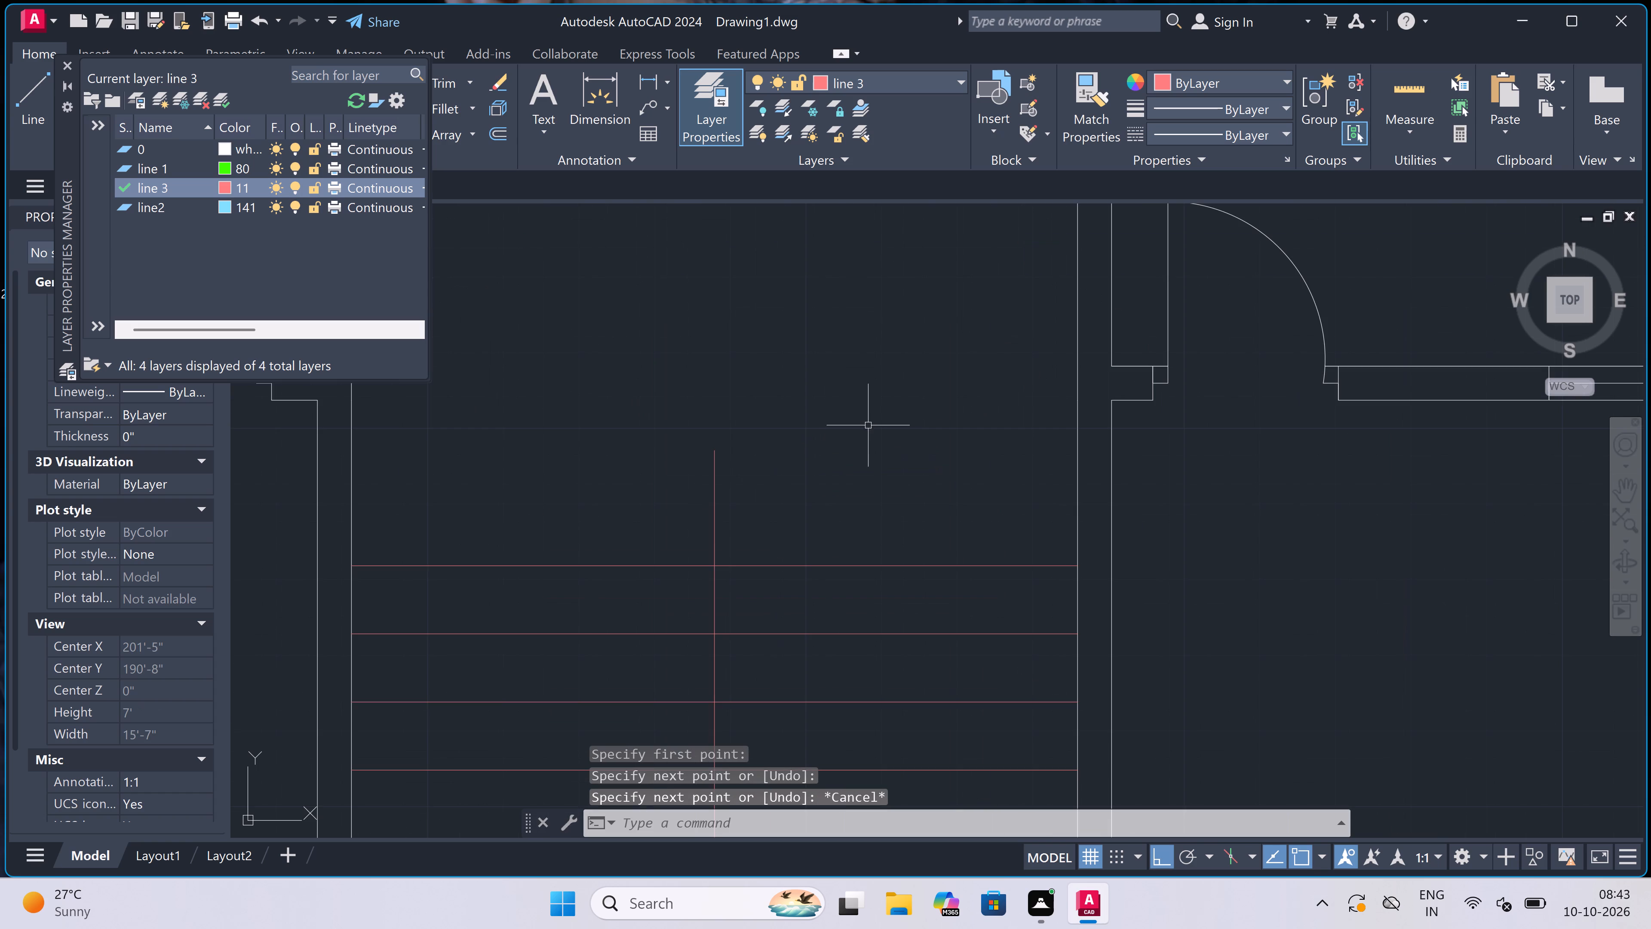
# Offset the topmost stair tread line upward 9" twice to add two more full-width treads.
pyautogui.press('o')
pyautogui.press('space')
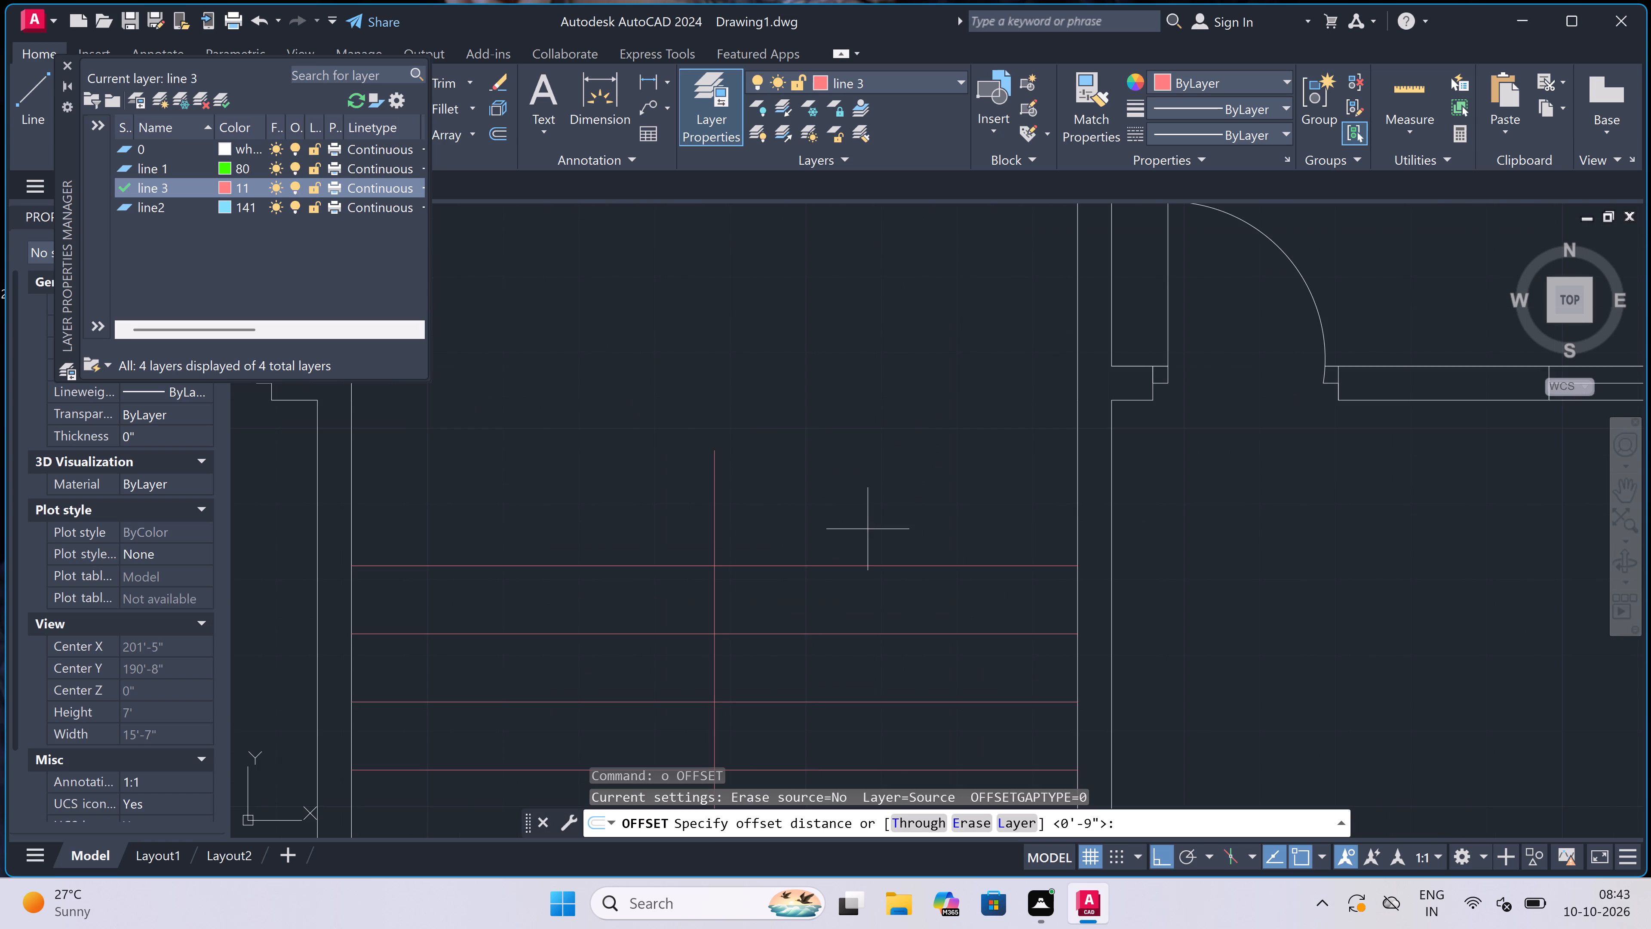
pyautogui.click(864, 568)
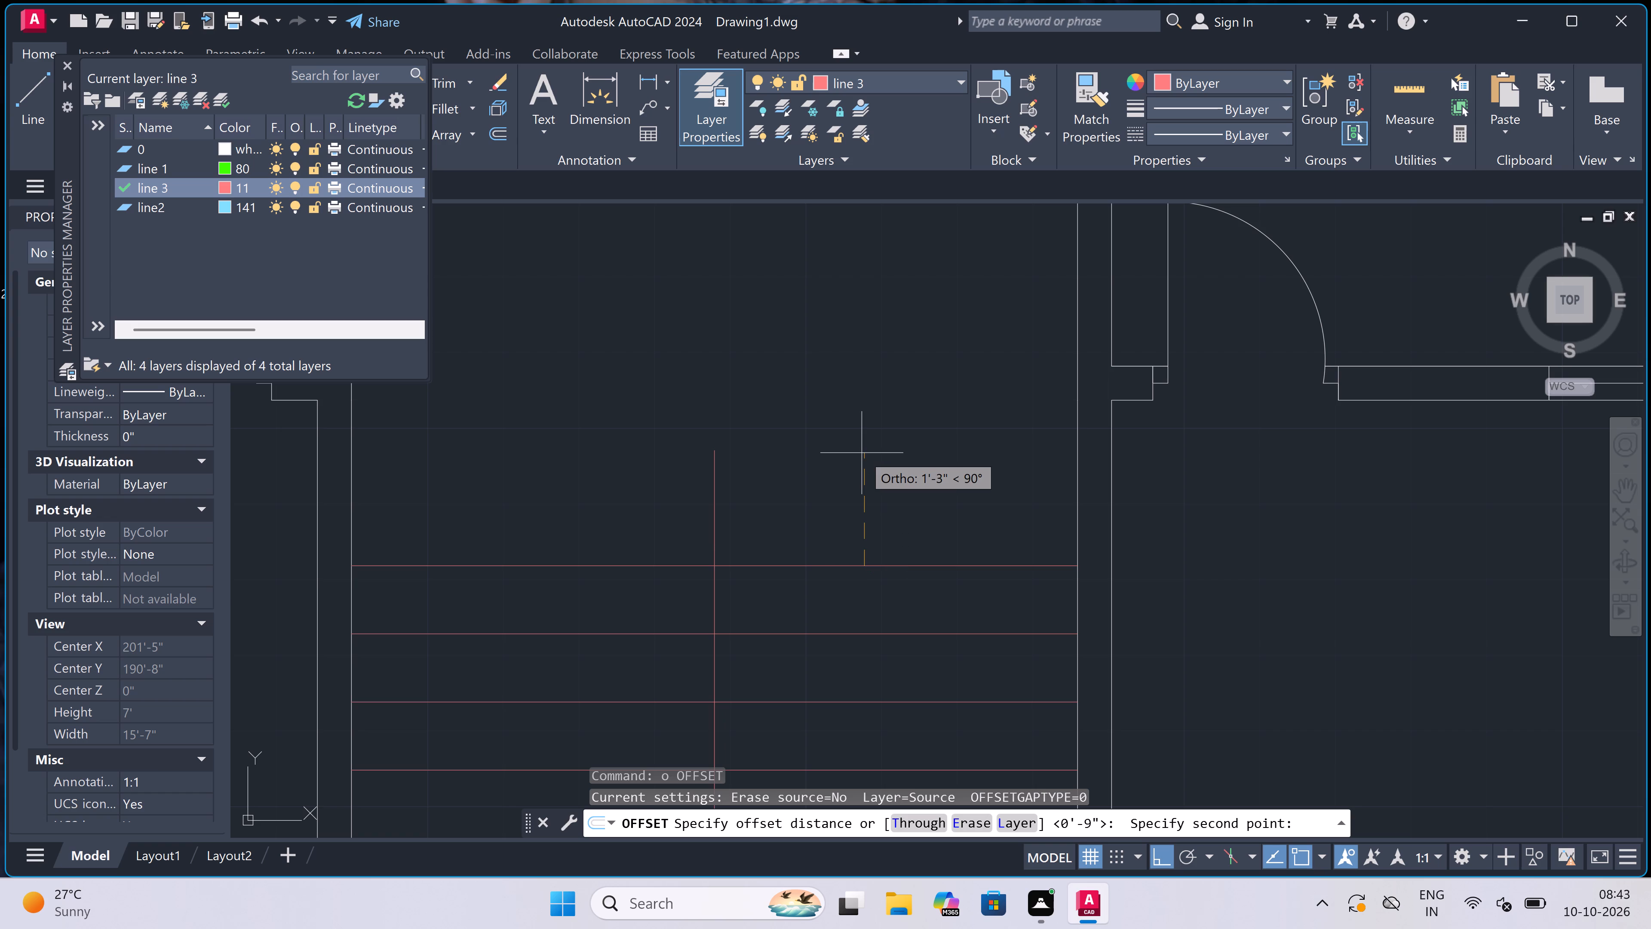
pyautogui.press('9')
pyautogui.hotkey('shift', '"')
pyautogui.press('space')
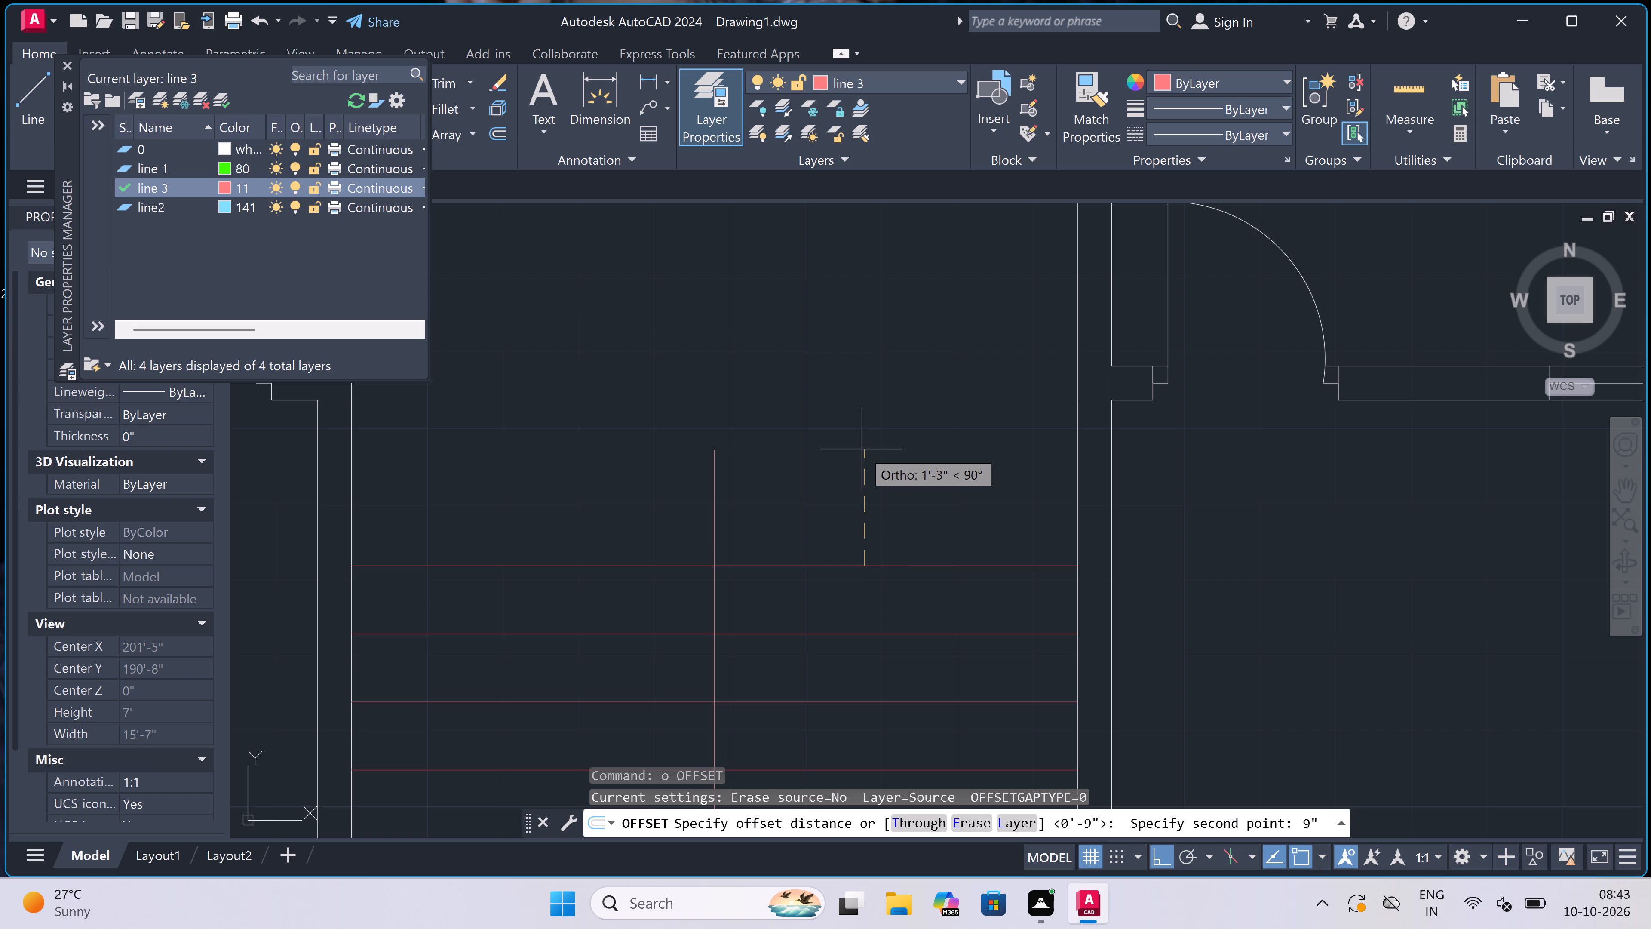
pyautogui.click(821, 564)
pyautogui.doubleClick(819, 461)
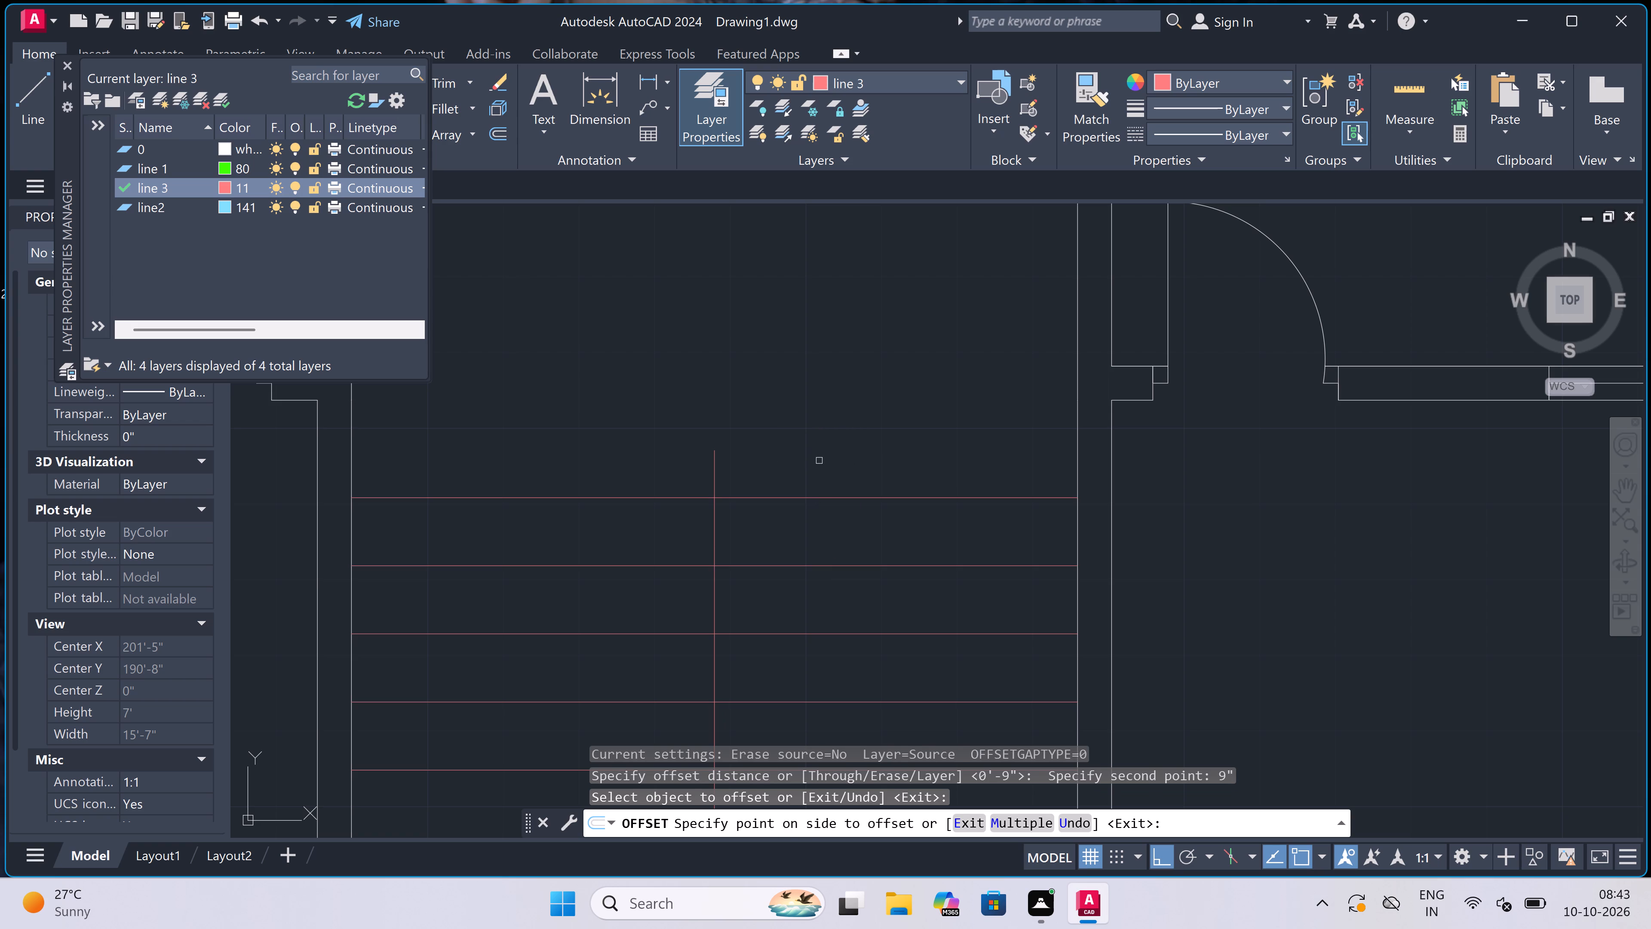
pyautogui.click(813, 497)
pyautogui.doubleClick(823, 412)
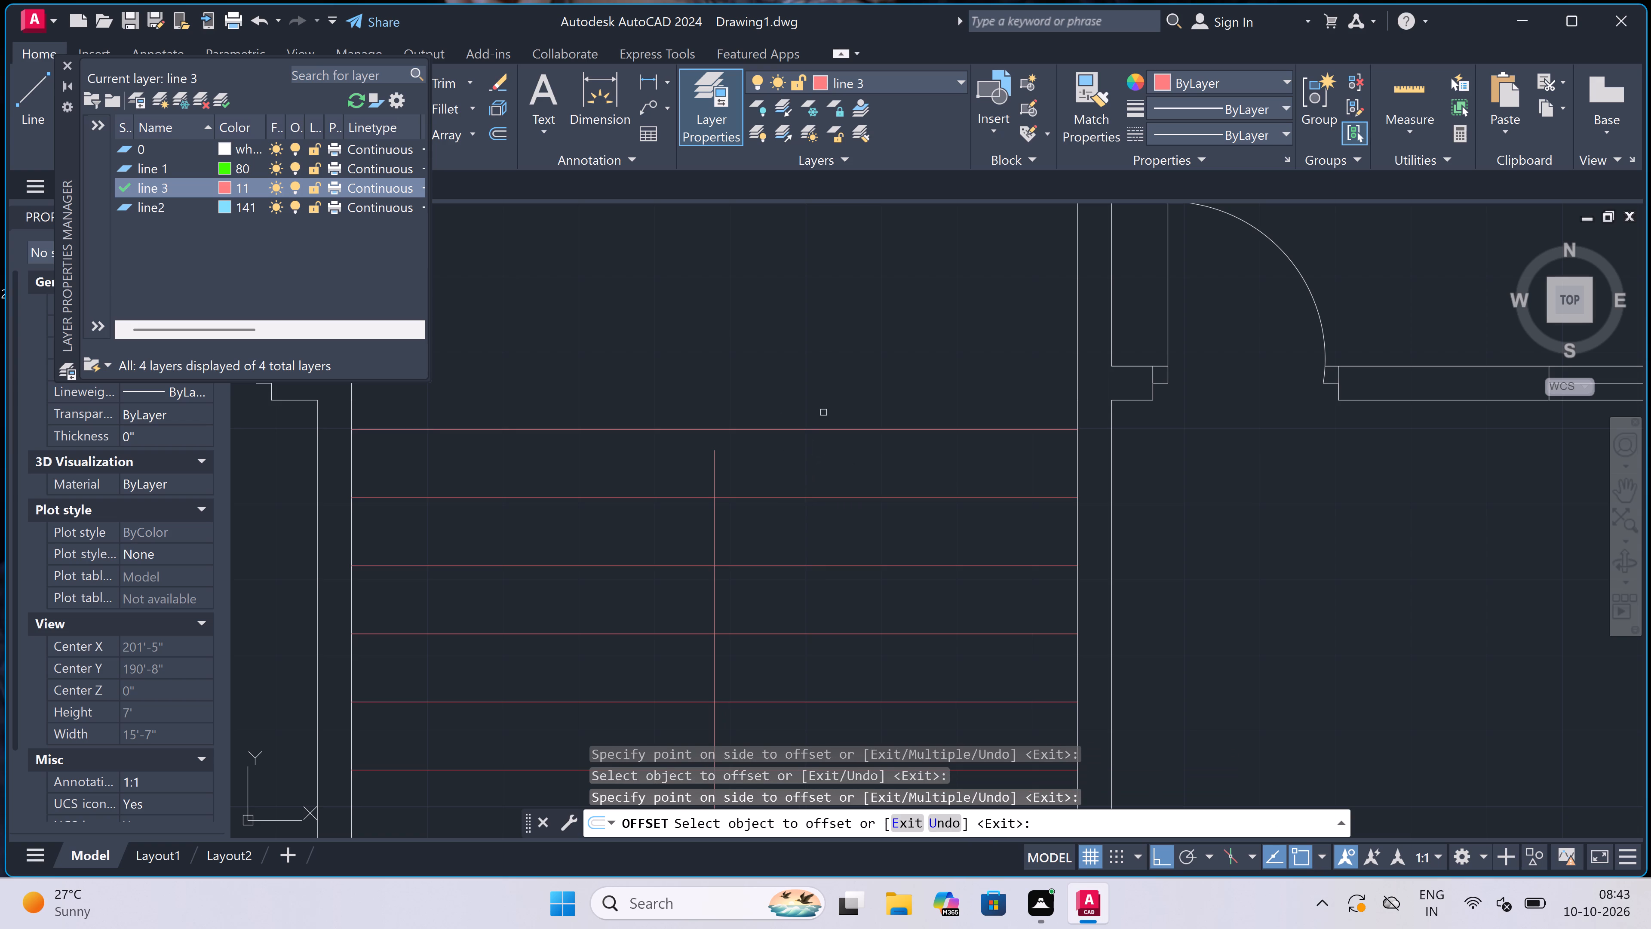
pyautogui.press('Escape')
# Extend the stair's vertical central line up to the topmost tread line.
pyautogui.write('ex')
pyautogui.press('space')
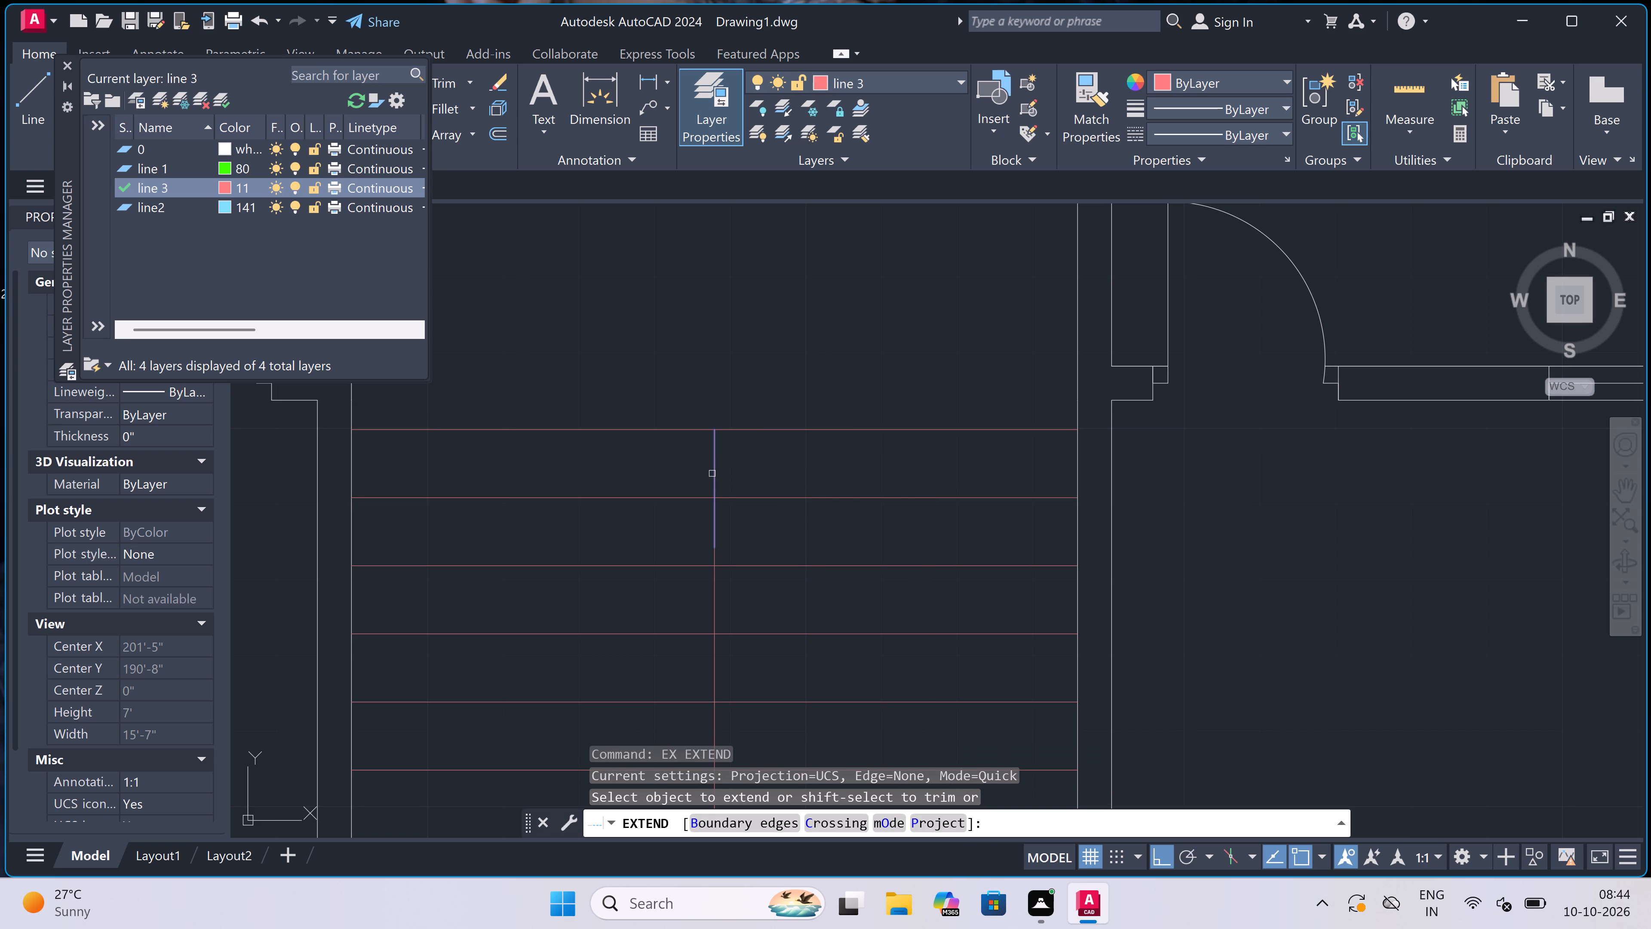
pyautogui.click(712, 474)
pyautogui.press('Escape')
pyautogui.scroll(-4, 776, 396)
pyautogui.scroll(2, 778, 393)
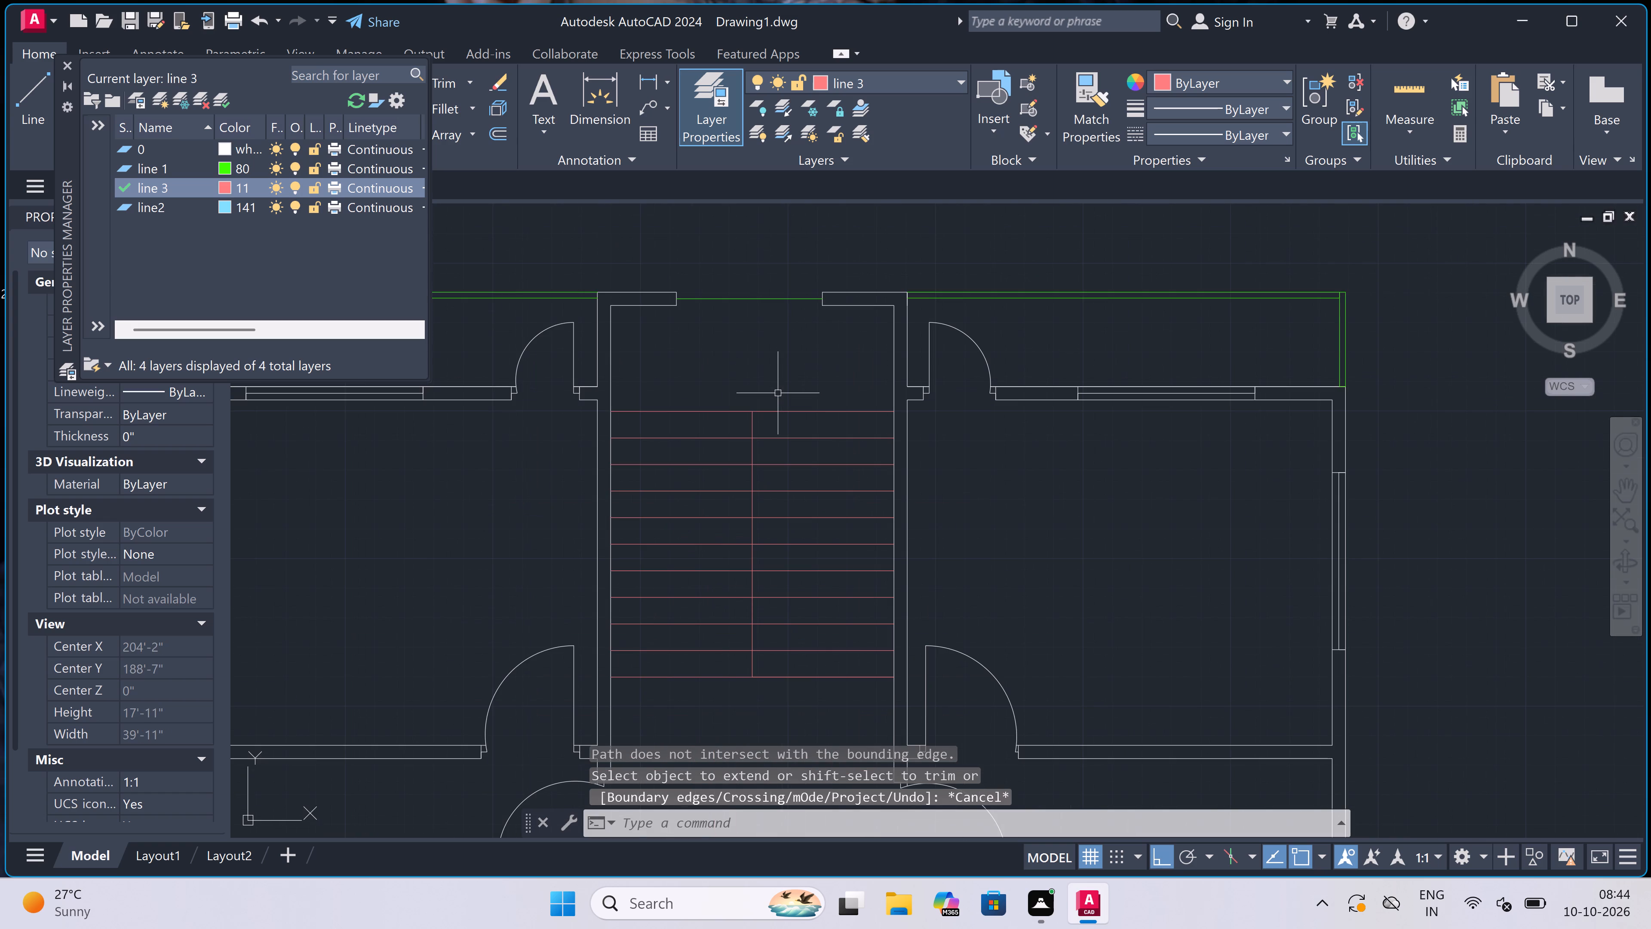
# Draw the stair direction line up through the right flight, across the landing, and down the left flight to the fourth tread from the top.
pyautogui.write('l')
pyautogui.press('space')
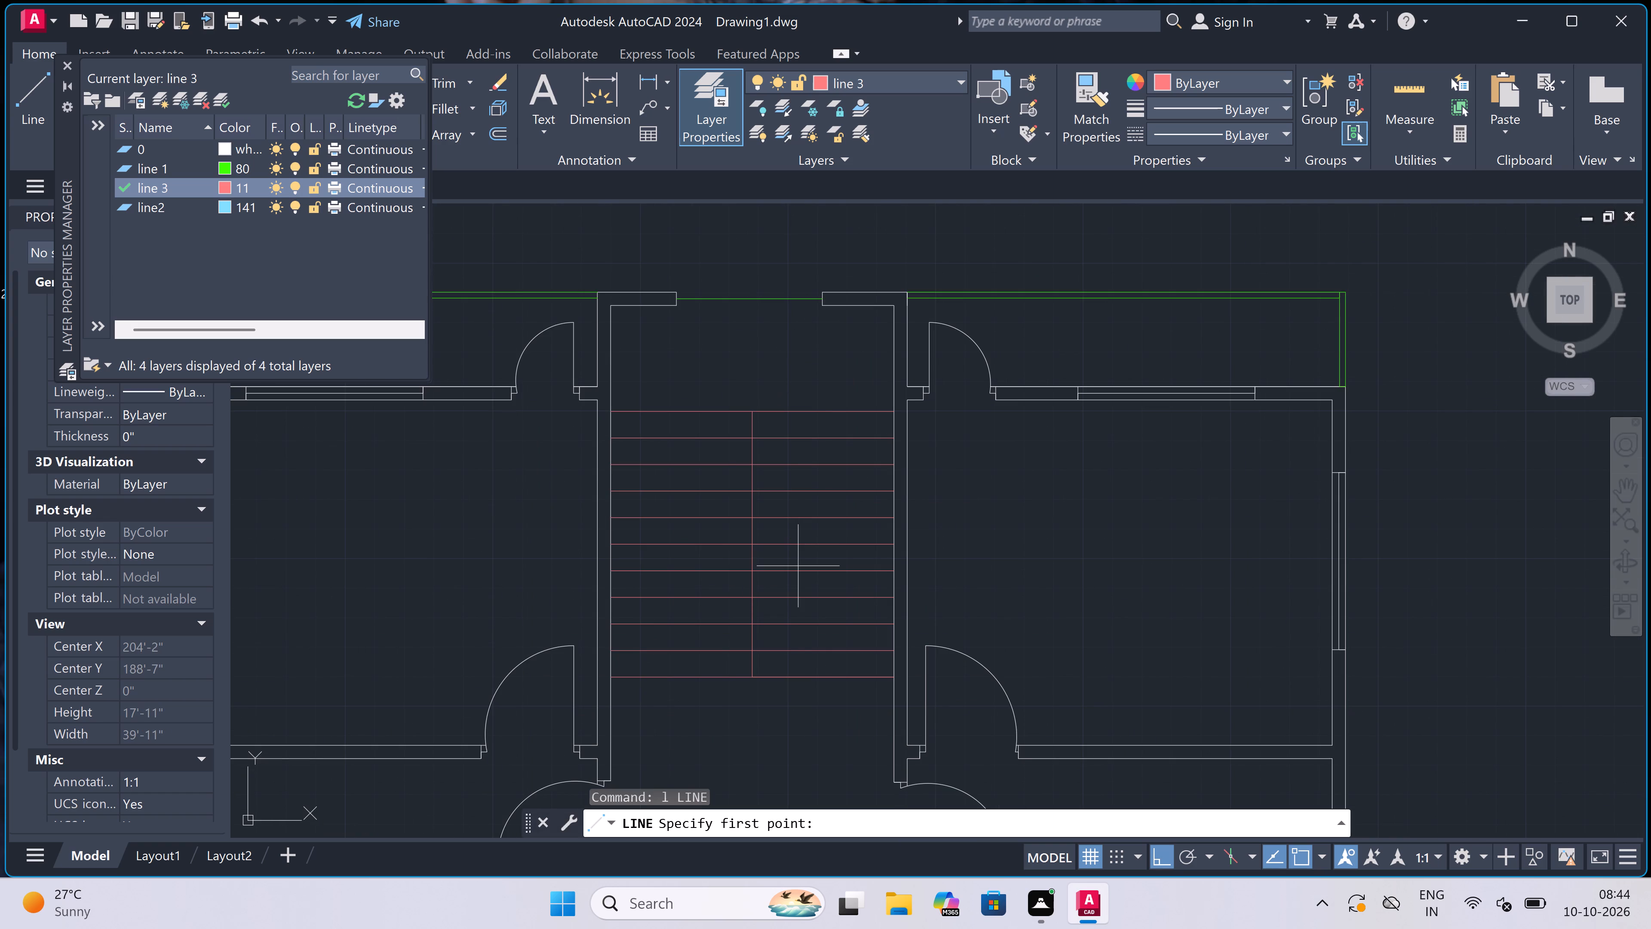
pyautogui.click(810, 715)
pyautogui.click(811, 350)
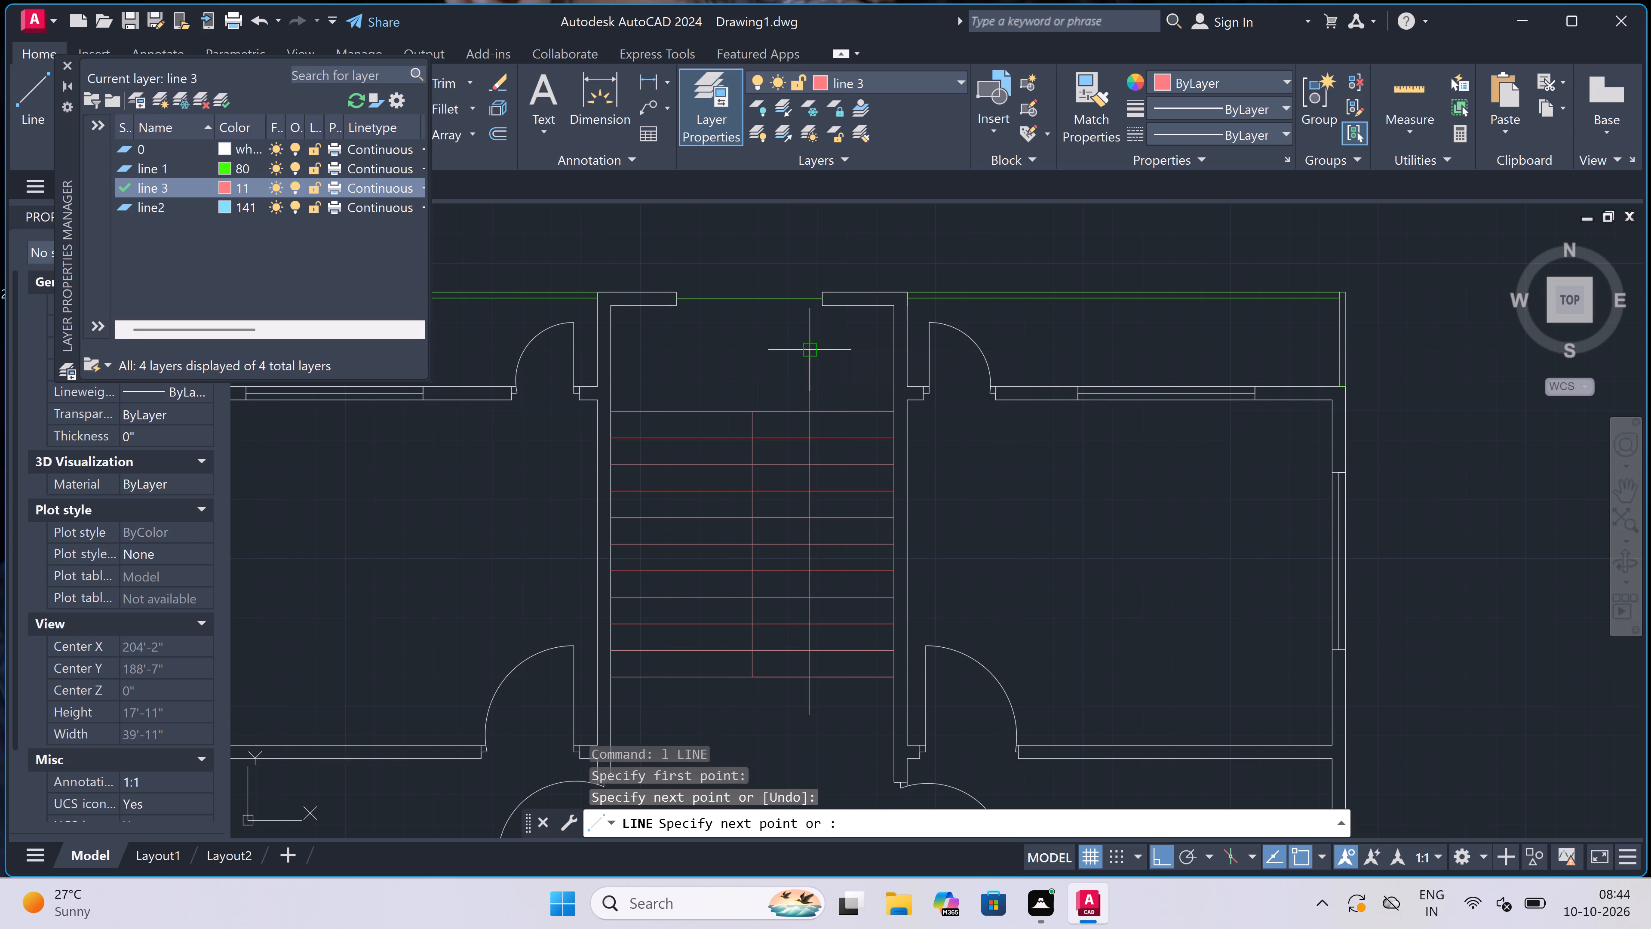
pyautogui.doubleClick(689, 350)
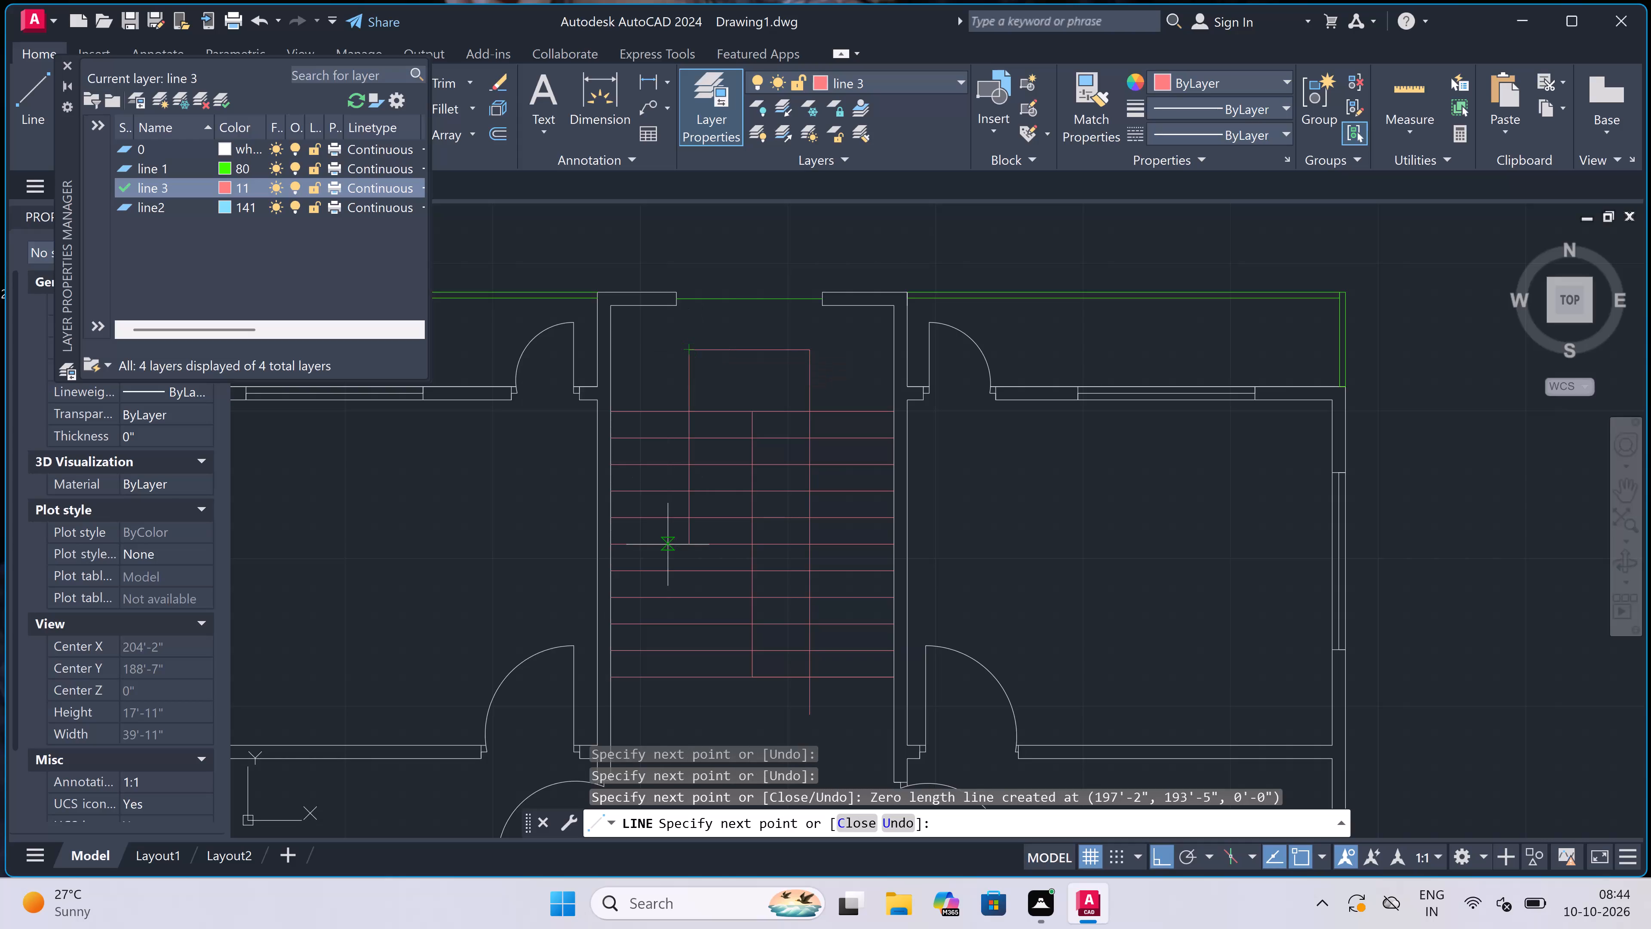
pyautogui.click(685, 498)
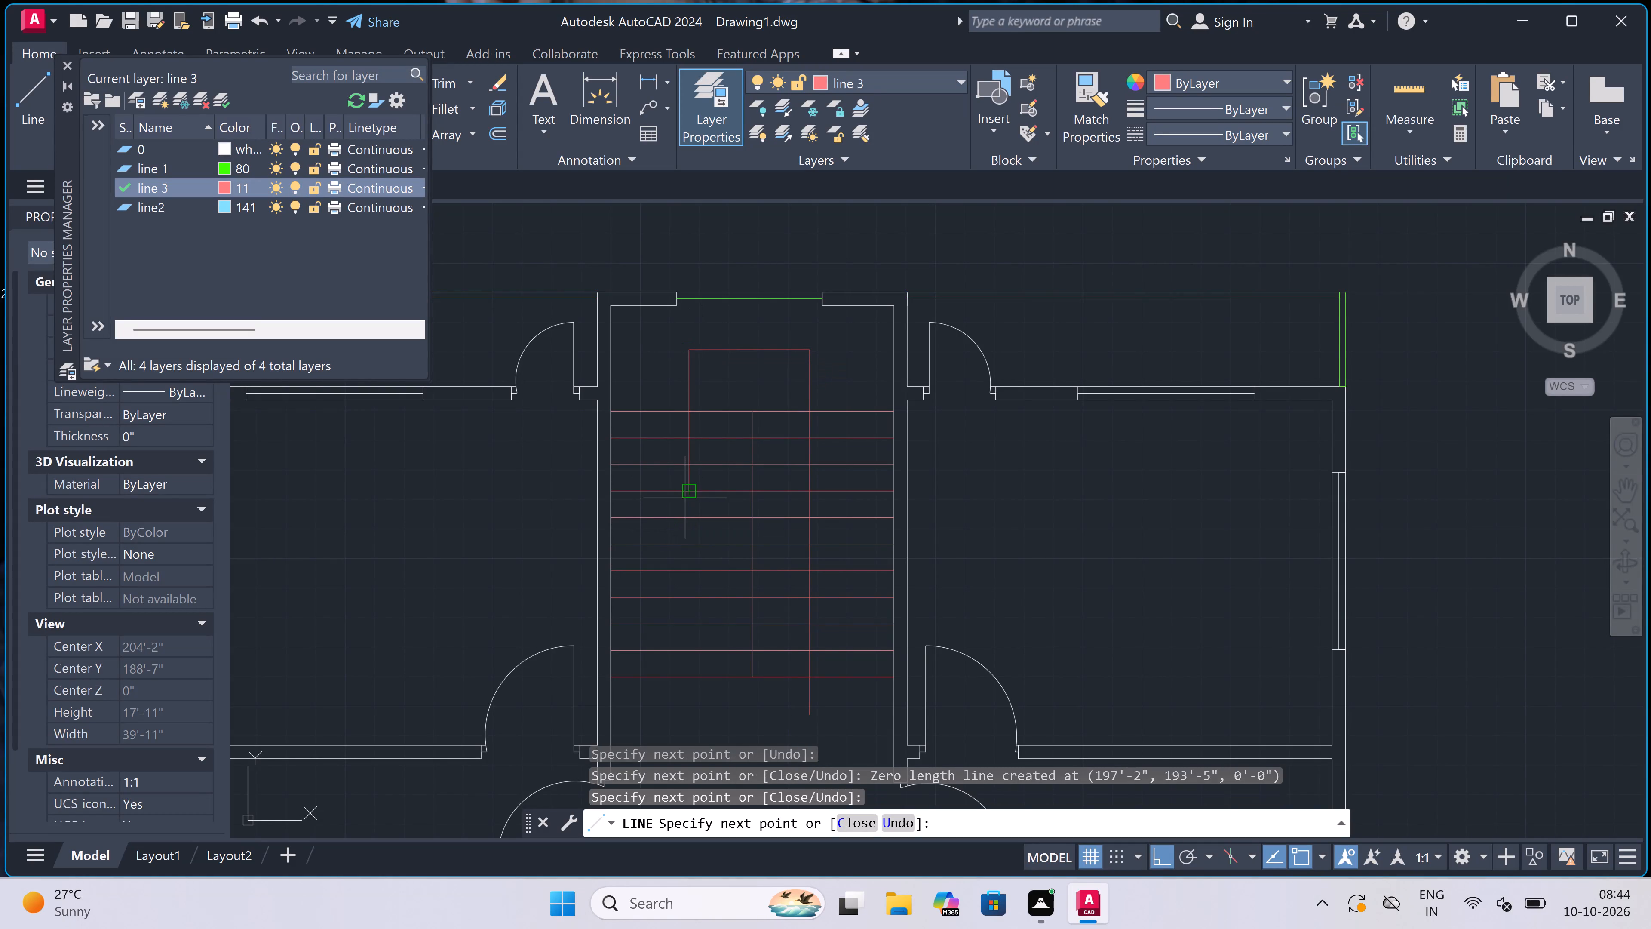
# Draw a downward-pointing triangular arrowhead at the lower end of the left flight's direction line, two treads tall.
pyautogui.scroll(3, 686, 452)
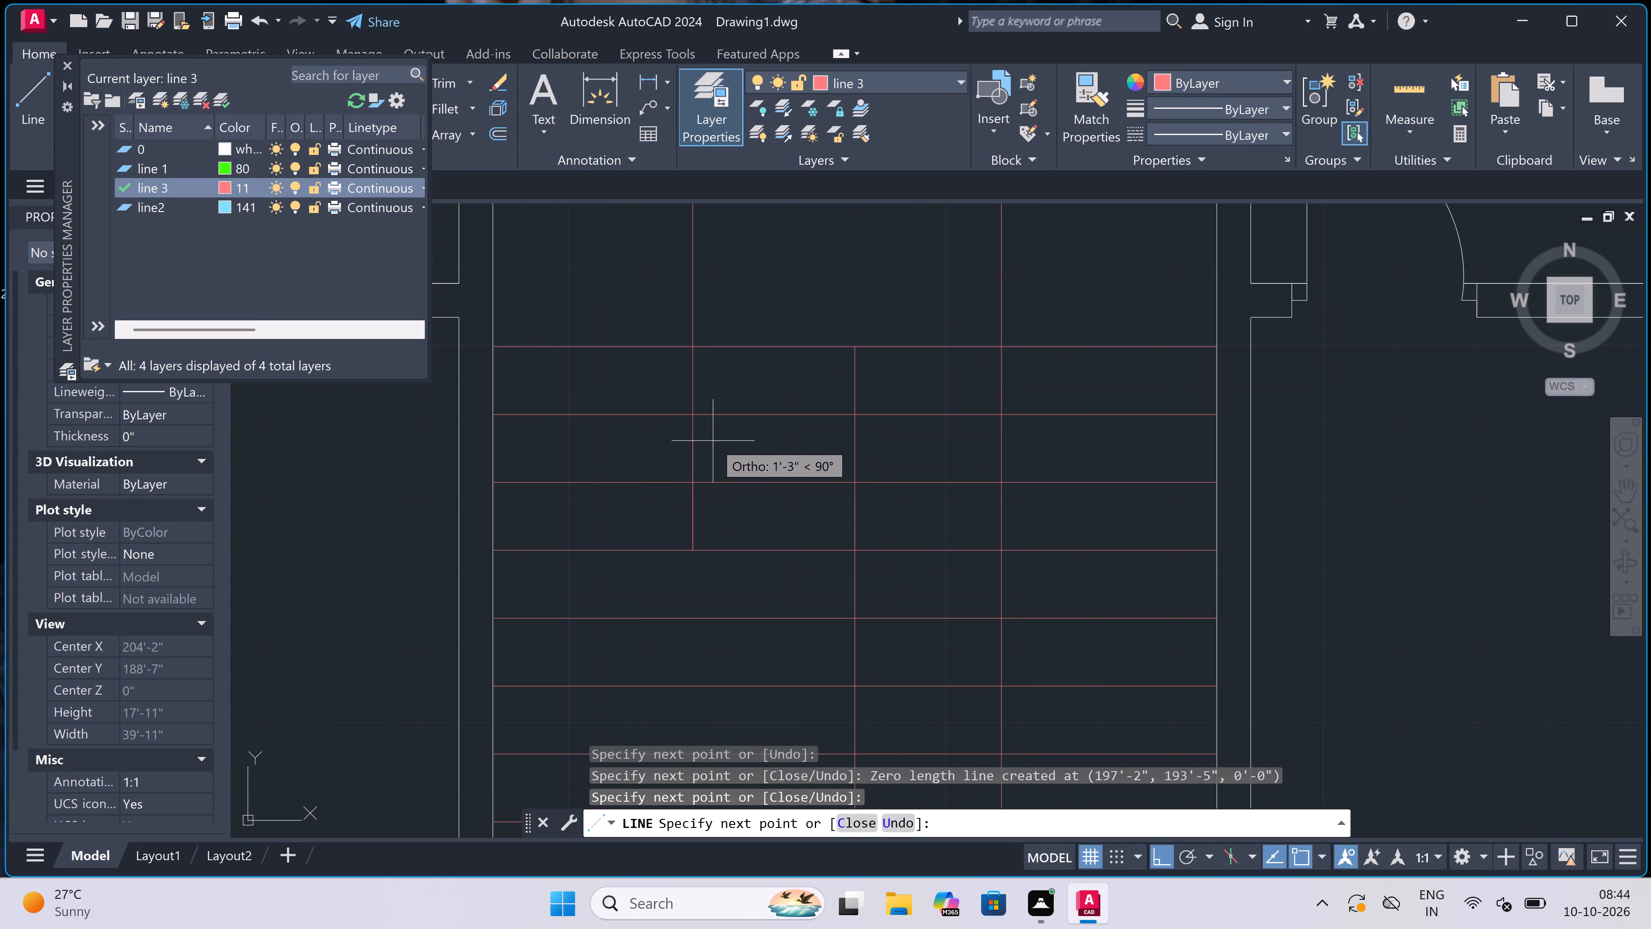
pyautogui.press('F8')
pyautogui.click(749, 413)
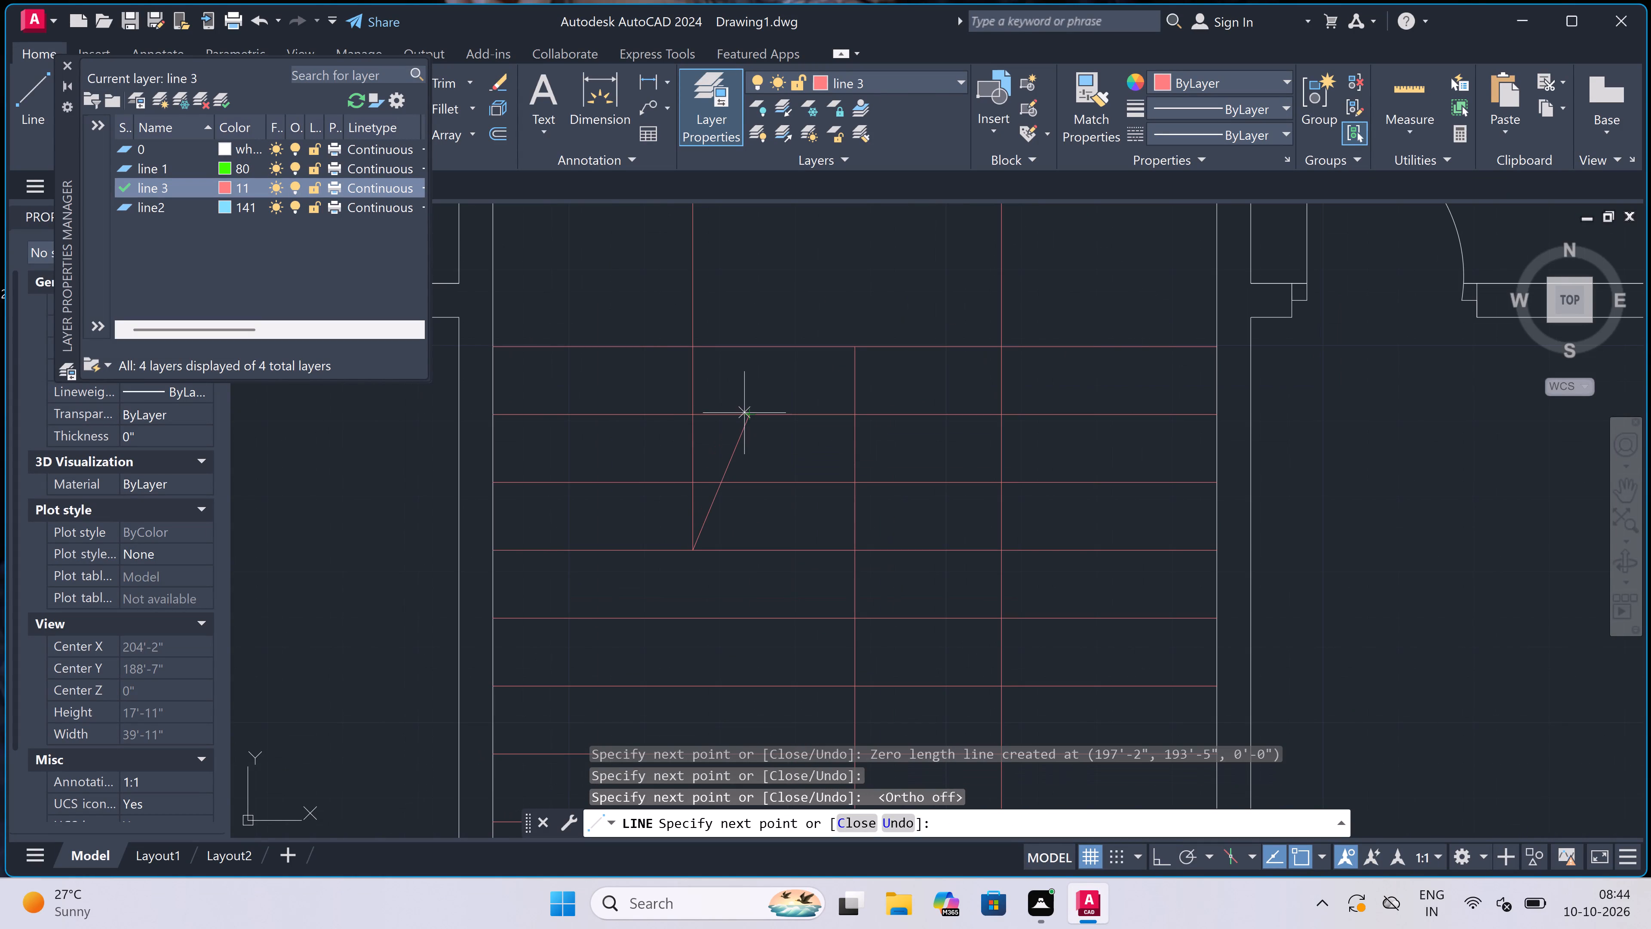
pyautogui.press('F8')
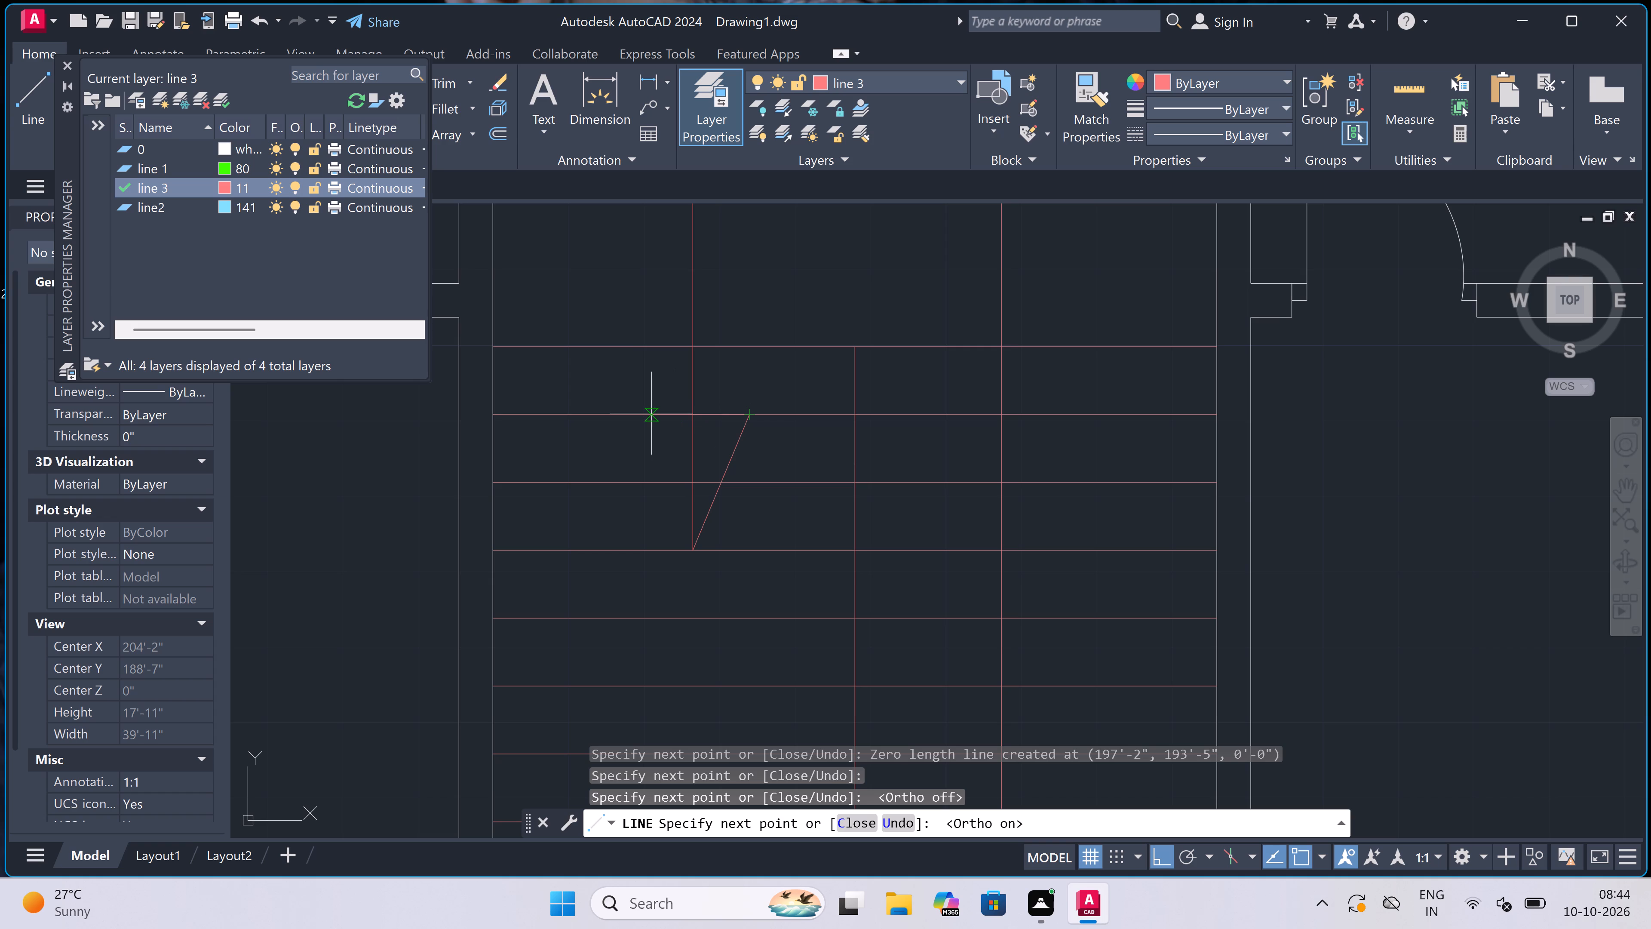
pyautogui.click(651, 413)
pyautogui.press('F8')
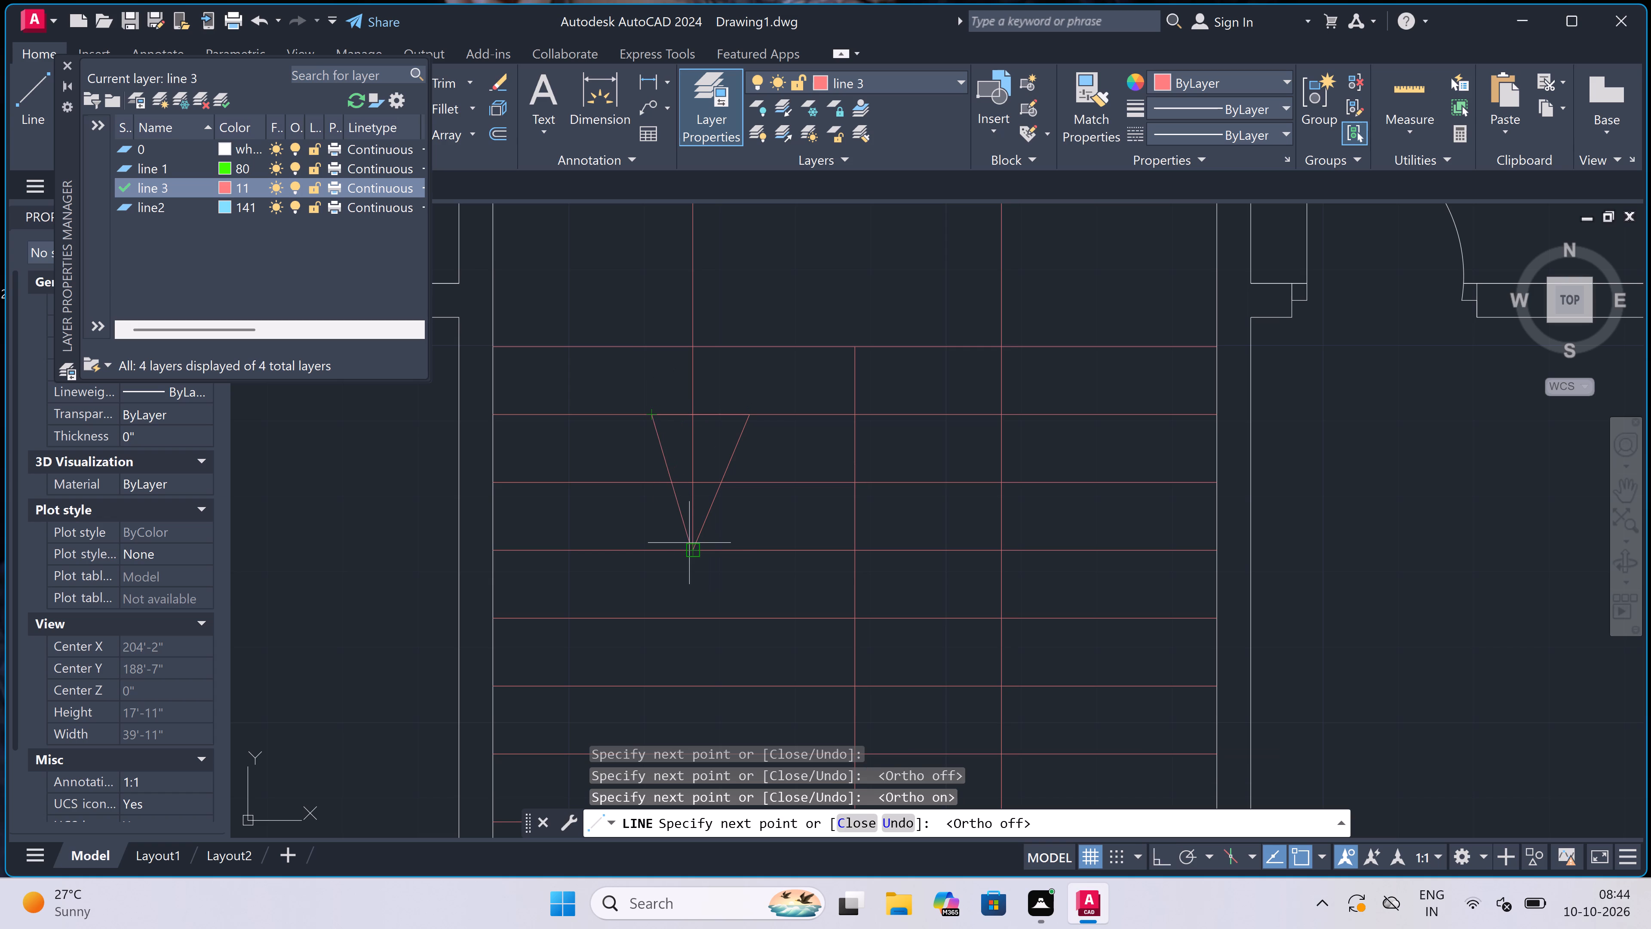
pyautogui.click(689, 546)
pyautogui.press('Escape')
# Trim the direction line and the tread line segment that lie inside the arrowhead.
pyautogui.write('tr')
pyautogui.press('space')
pyautogui.scroll(3, 700, 453)
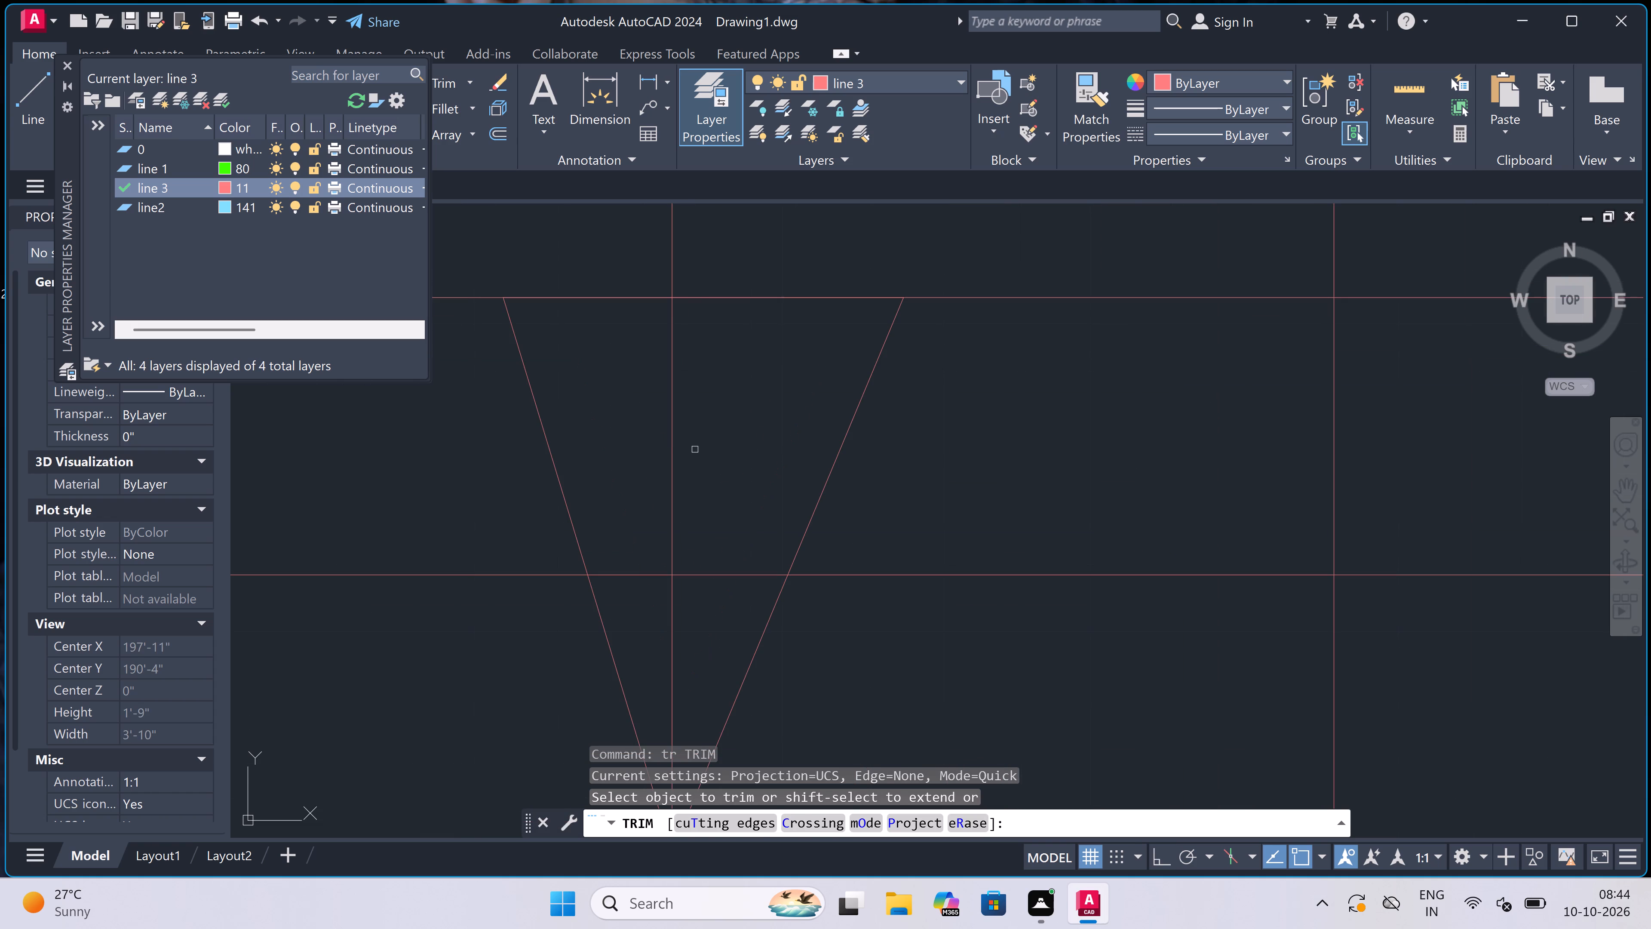
pyautogui.click(685, 447)
pyautogui.click(640, 446)
pyautogui.doubleClick(641, 611)
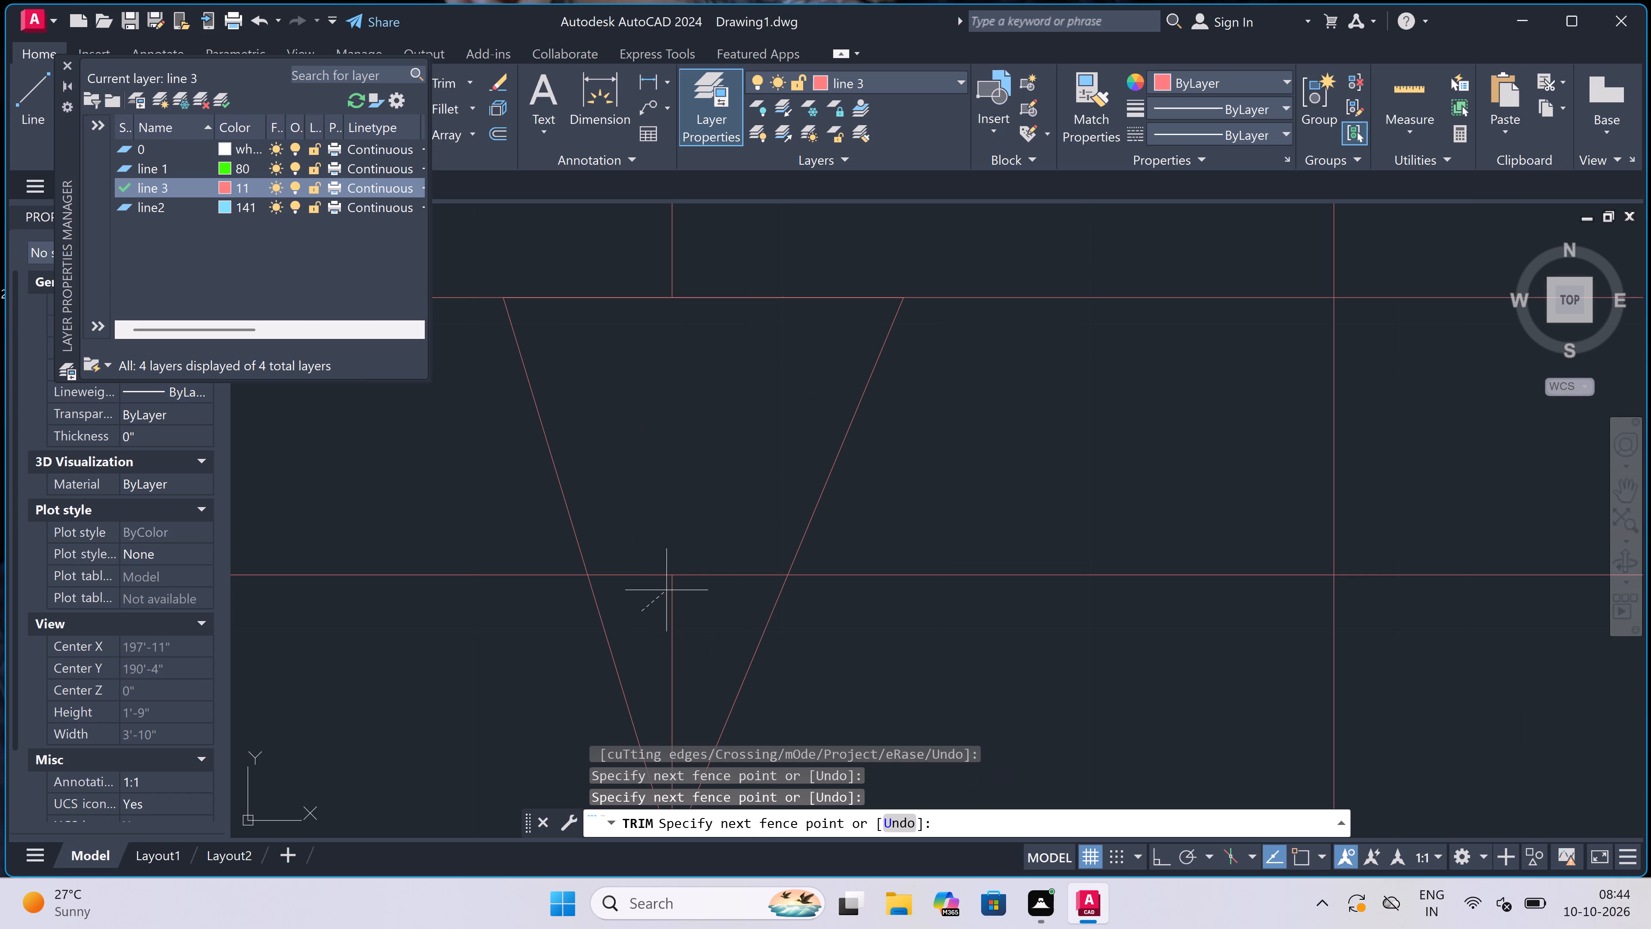
pyautogui.click(703, 558)
pyautogui.scroll(-2, 692, 445)
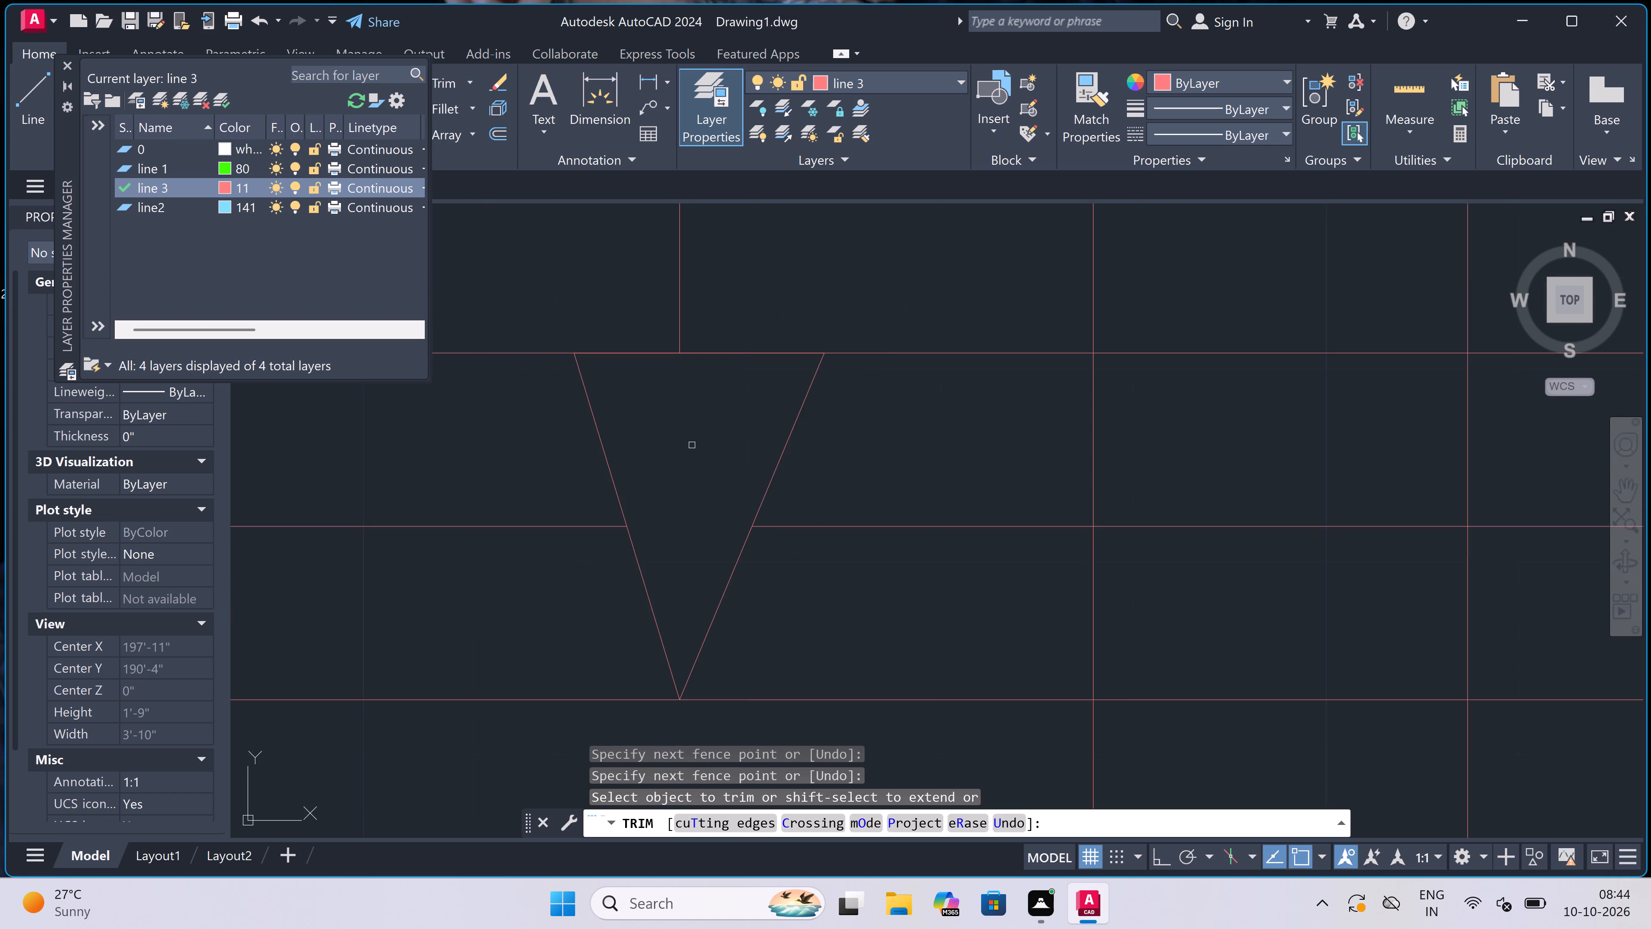
pyautogui.press('Escape')
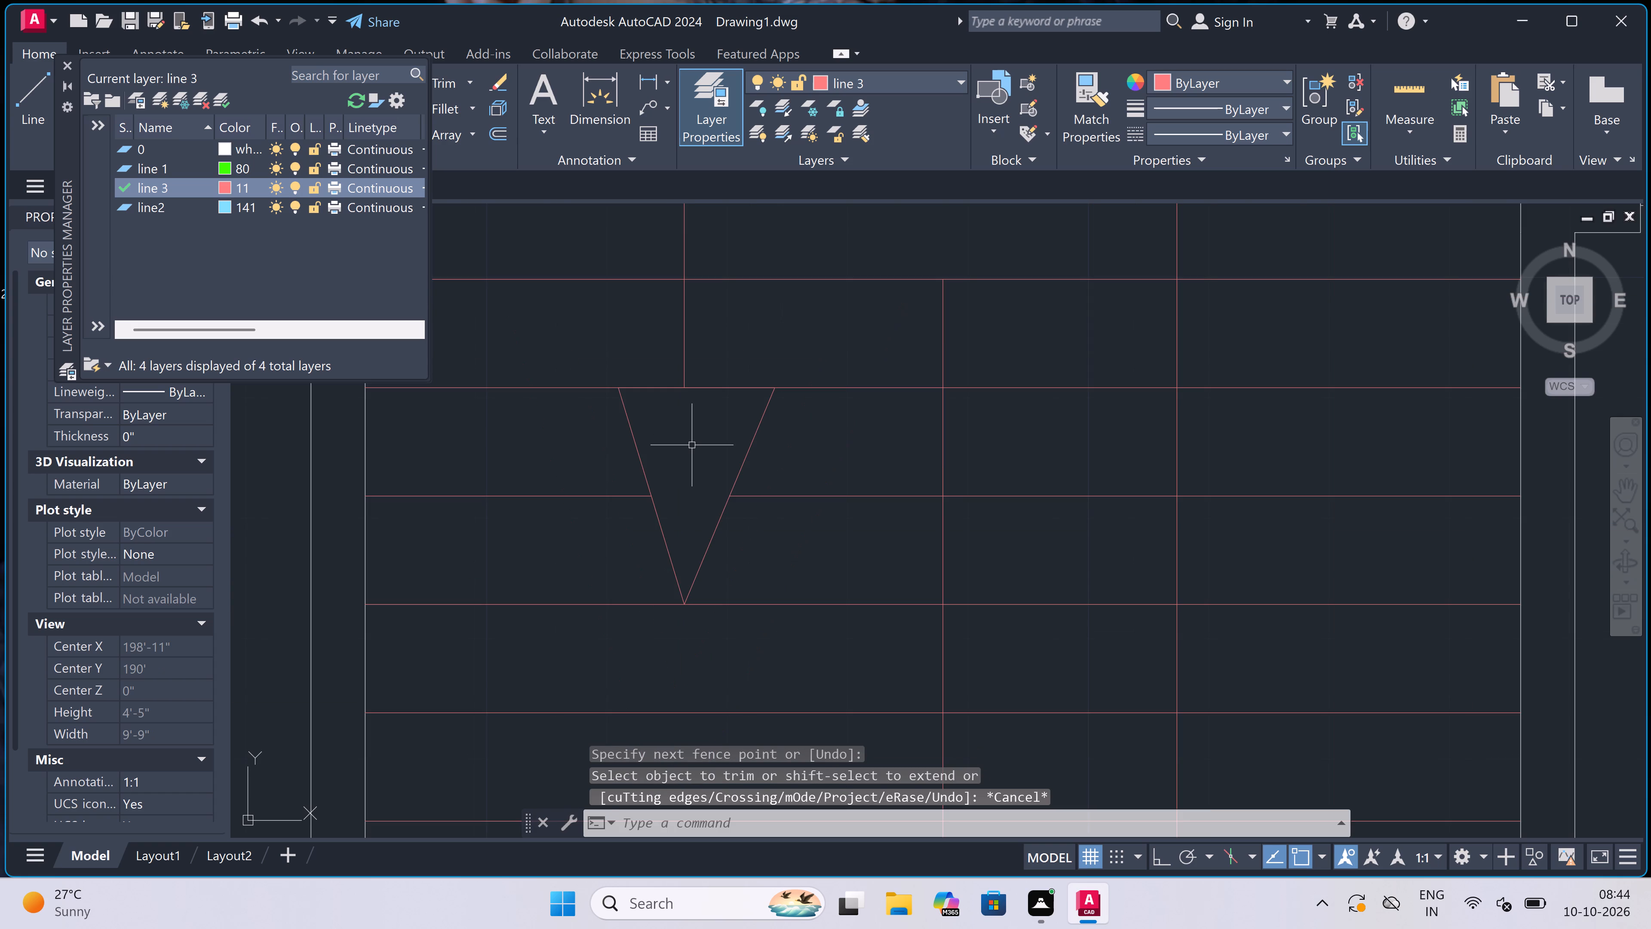
# Examine the staircase within the whole floor plan and the rooms around it.
pyautogui.scroll(-6, 692, 445)
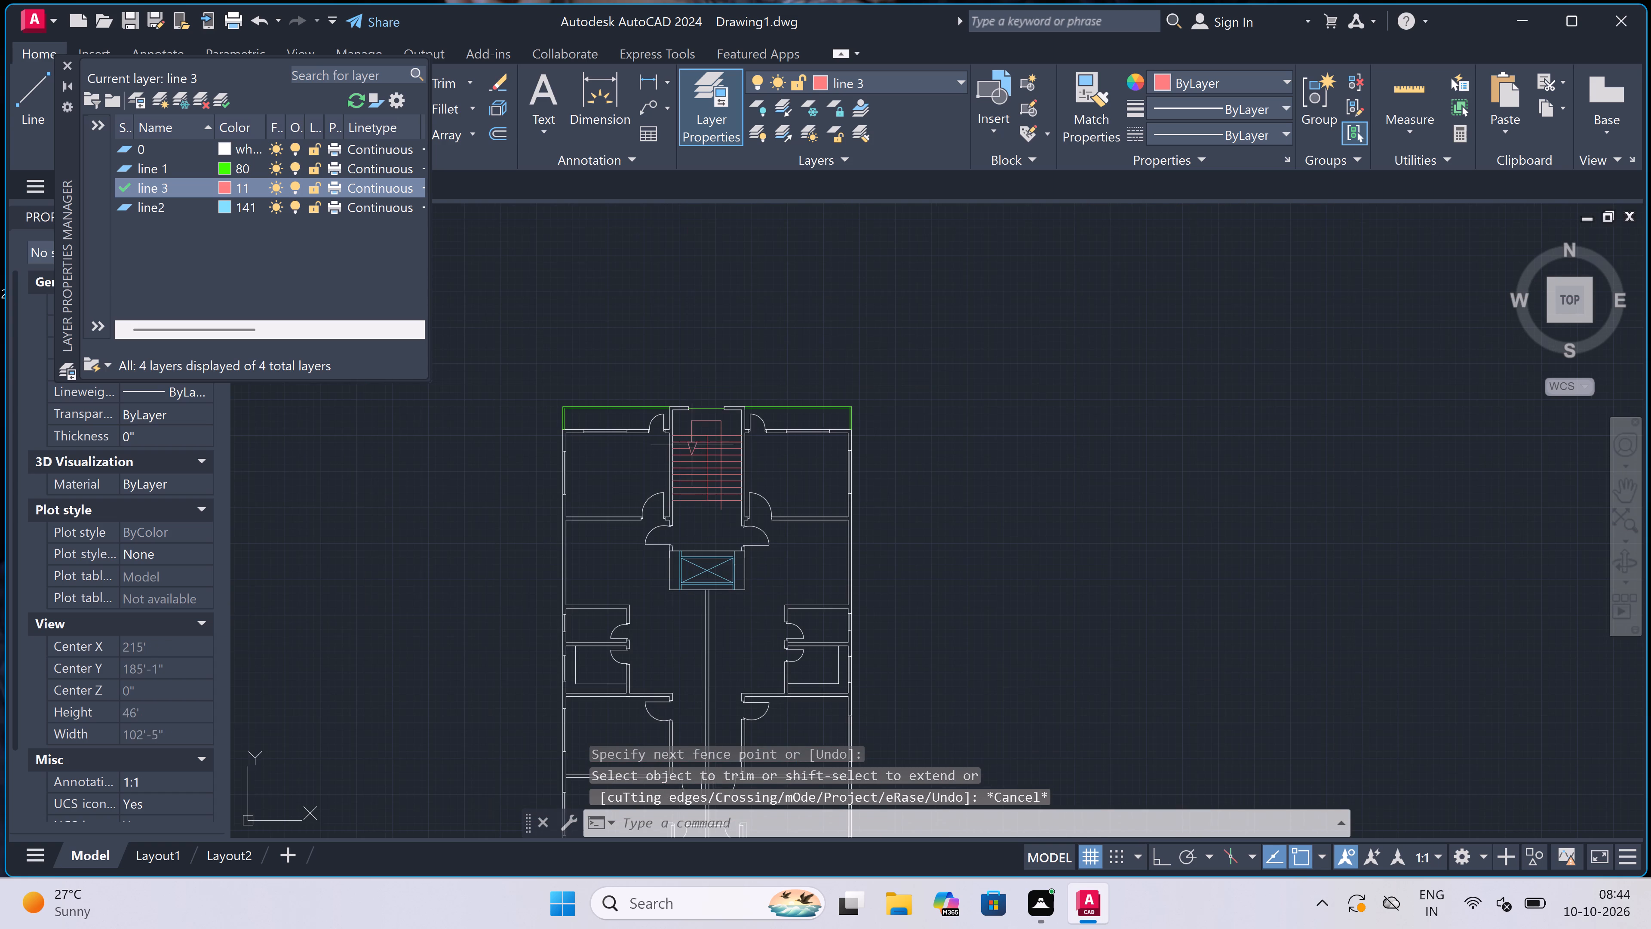
pyautogui.scroll(-2, 692, 445)
pyautogui.scroll(3, 694, 514)
pyautogui.scroll(-1, 694, 510)
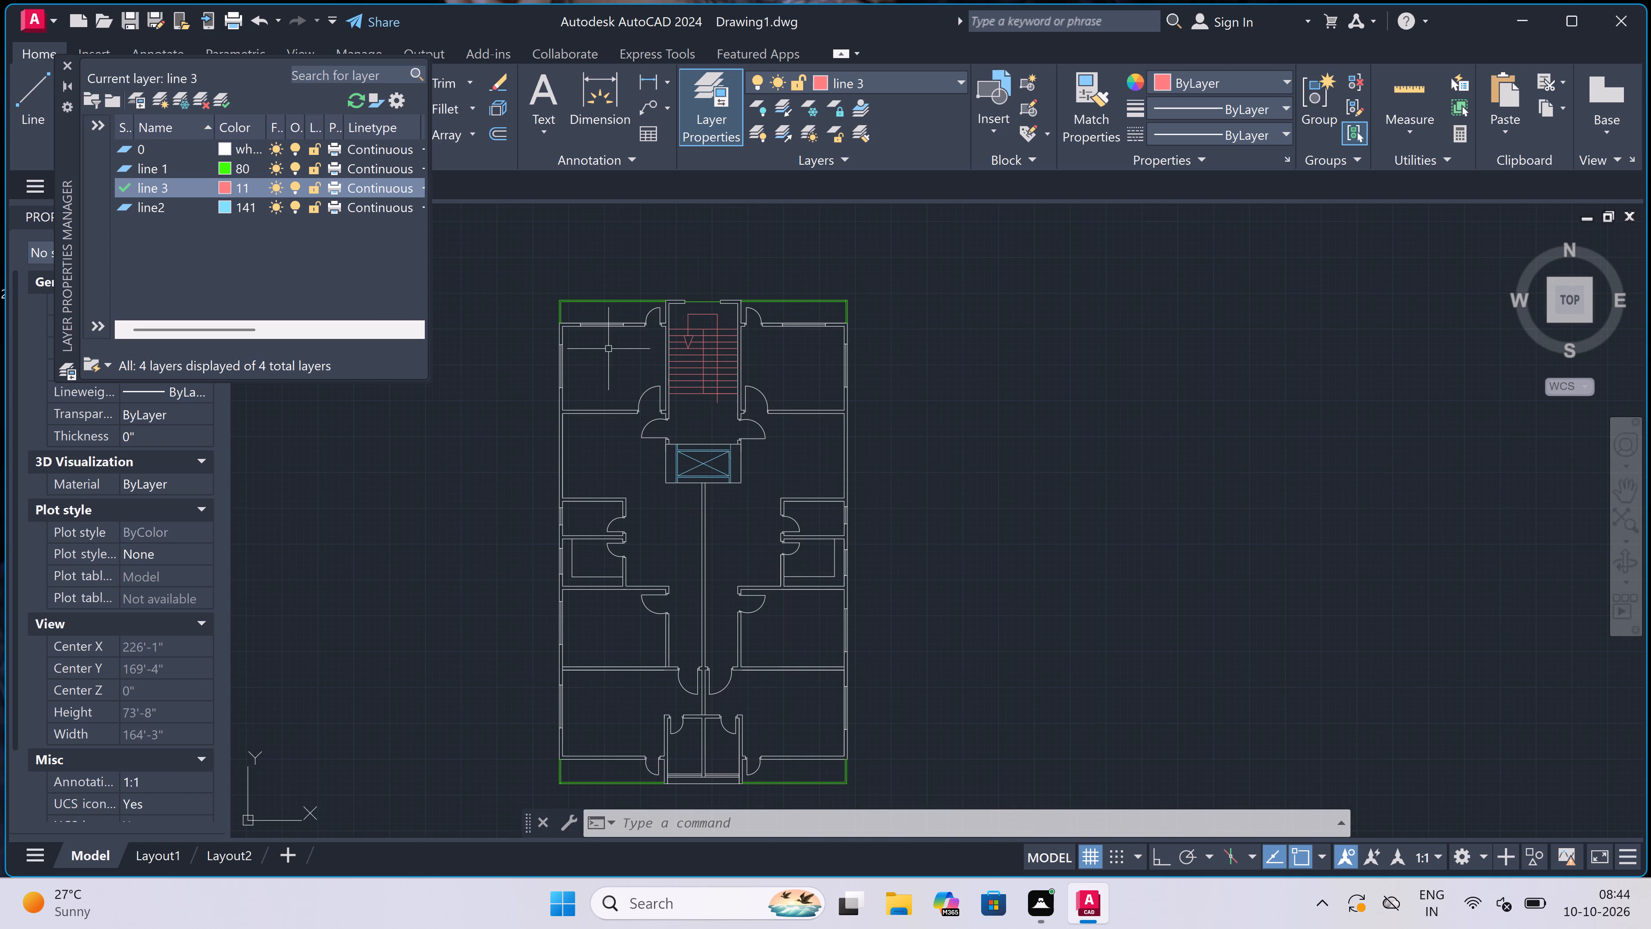
pyautogui.scroll(1, 601, 326)
pyautogui.scroll(2, 601, 415)
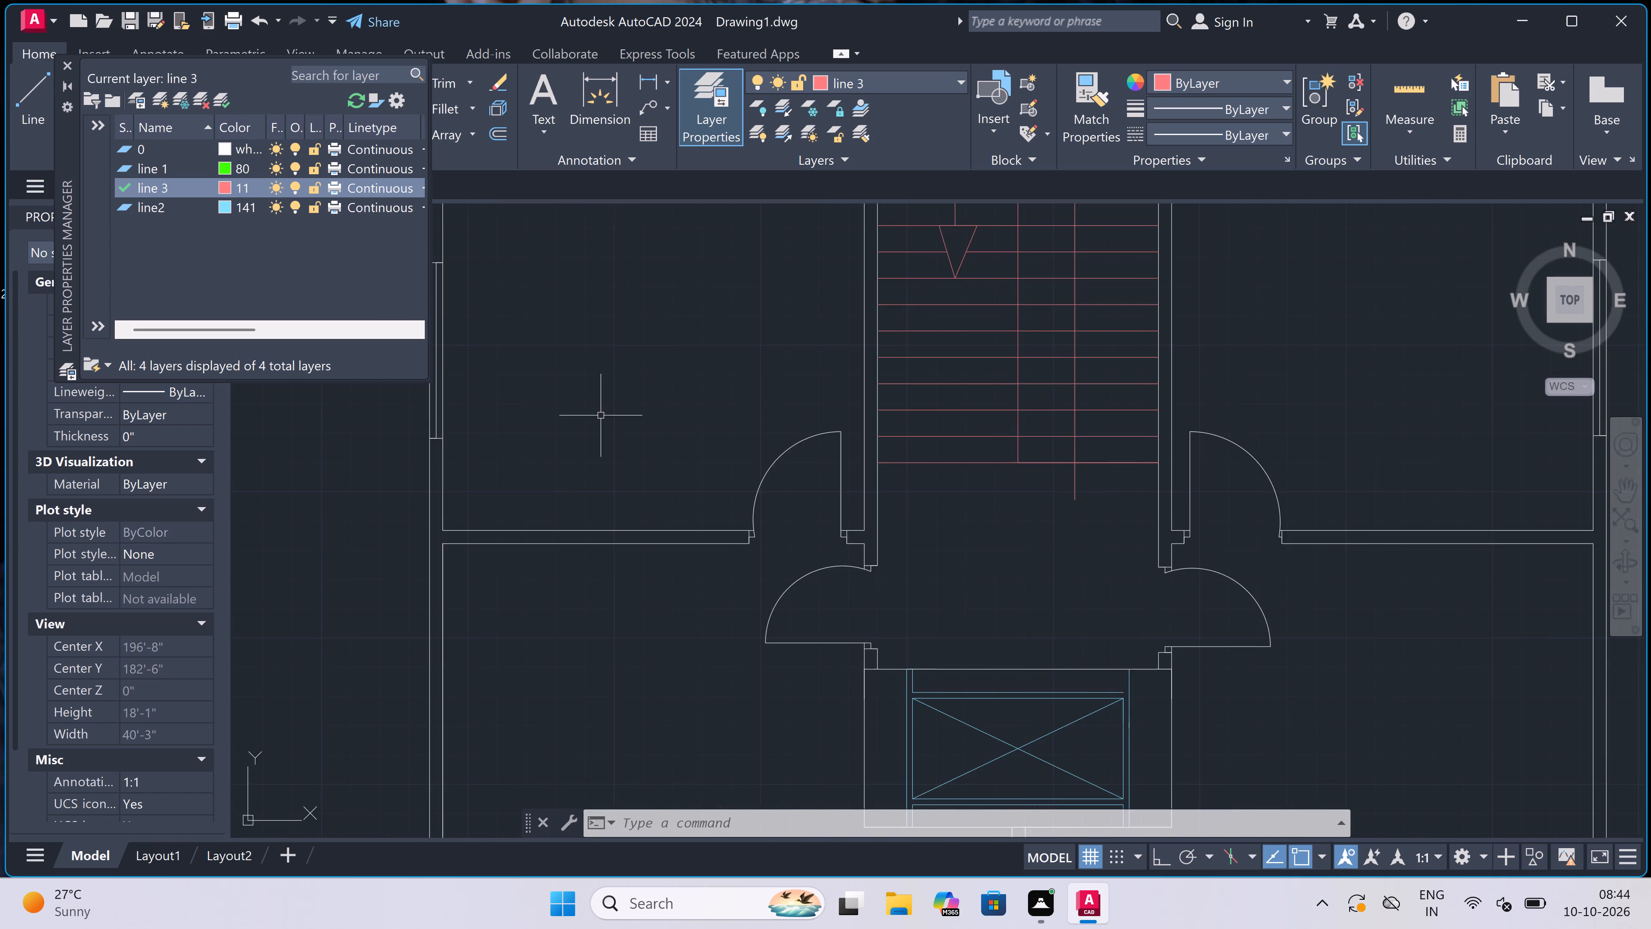
pyautogui.scroll(-3, 601, 415)
pyautogui.scroll(2, 551, 403)
pyautogui.scroll(1, 627, 414)
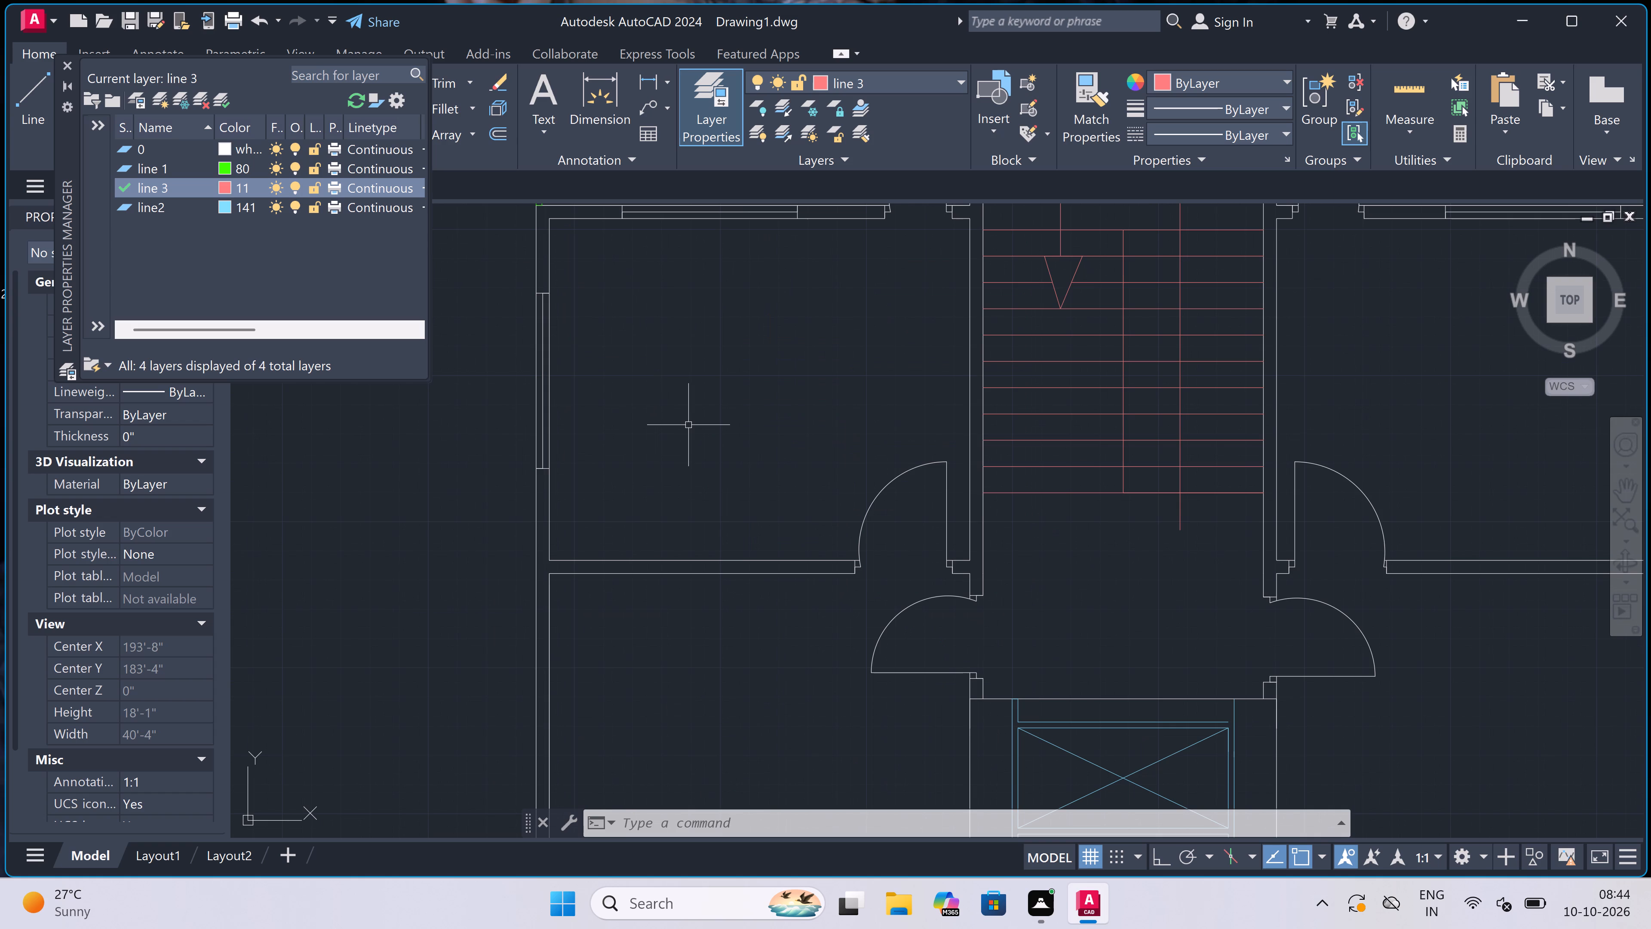
# Make layer 0 current and close the layer manager.
pyautogui.click(878, 72)
pyautogui.click(861, 105)
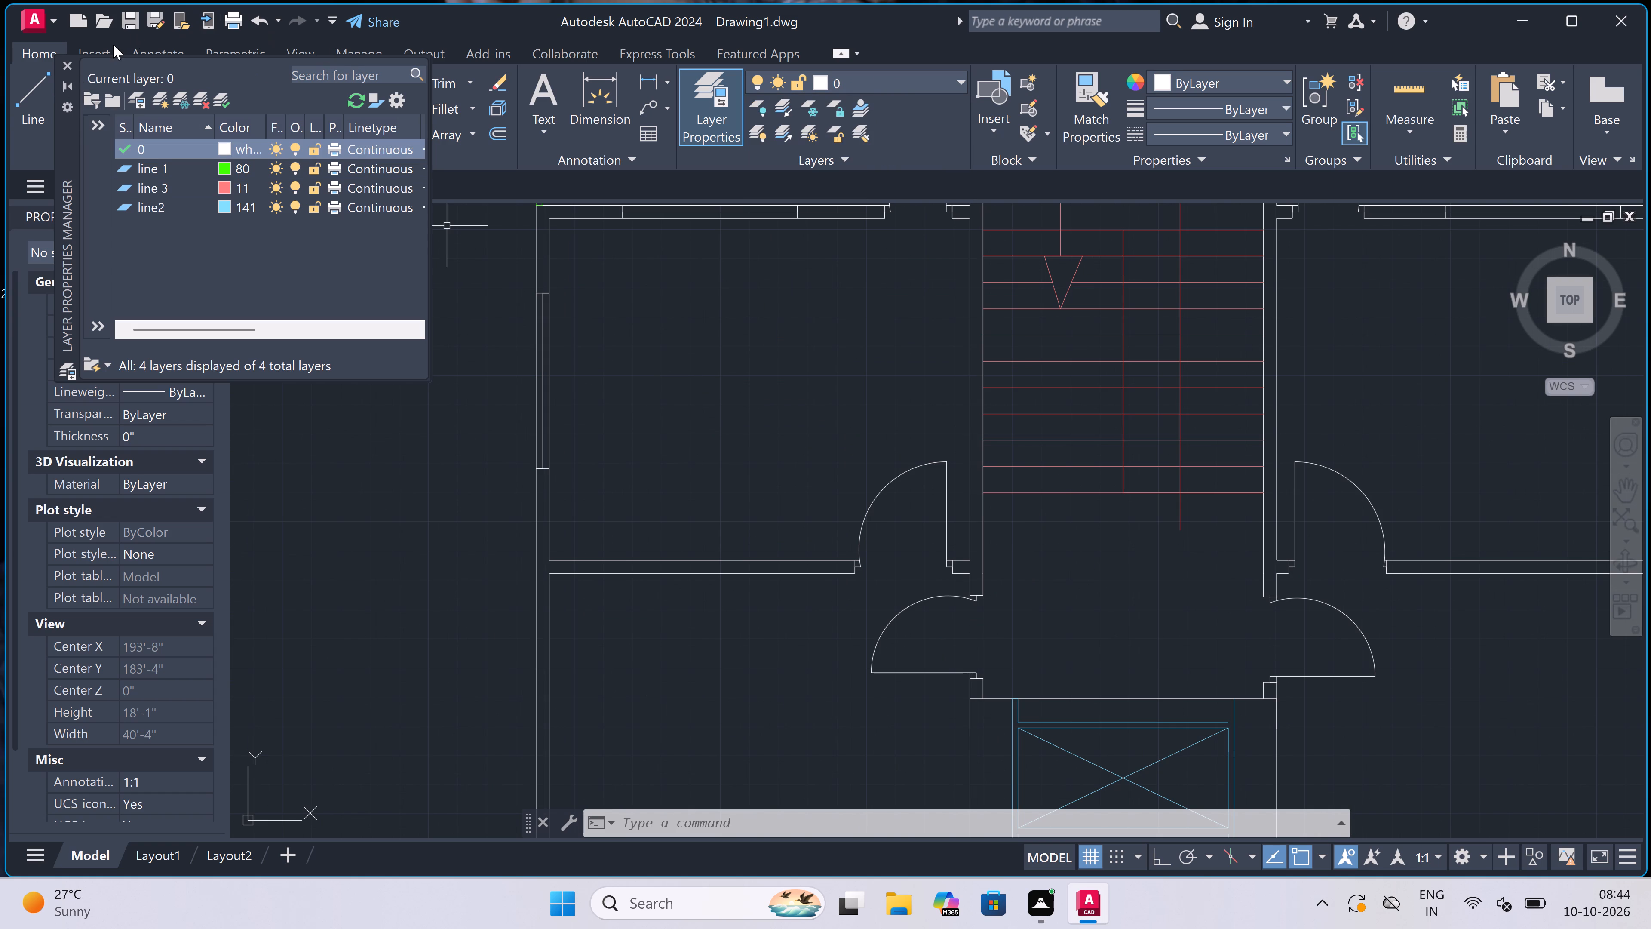
pyautogui.click(65, 65)
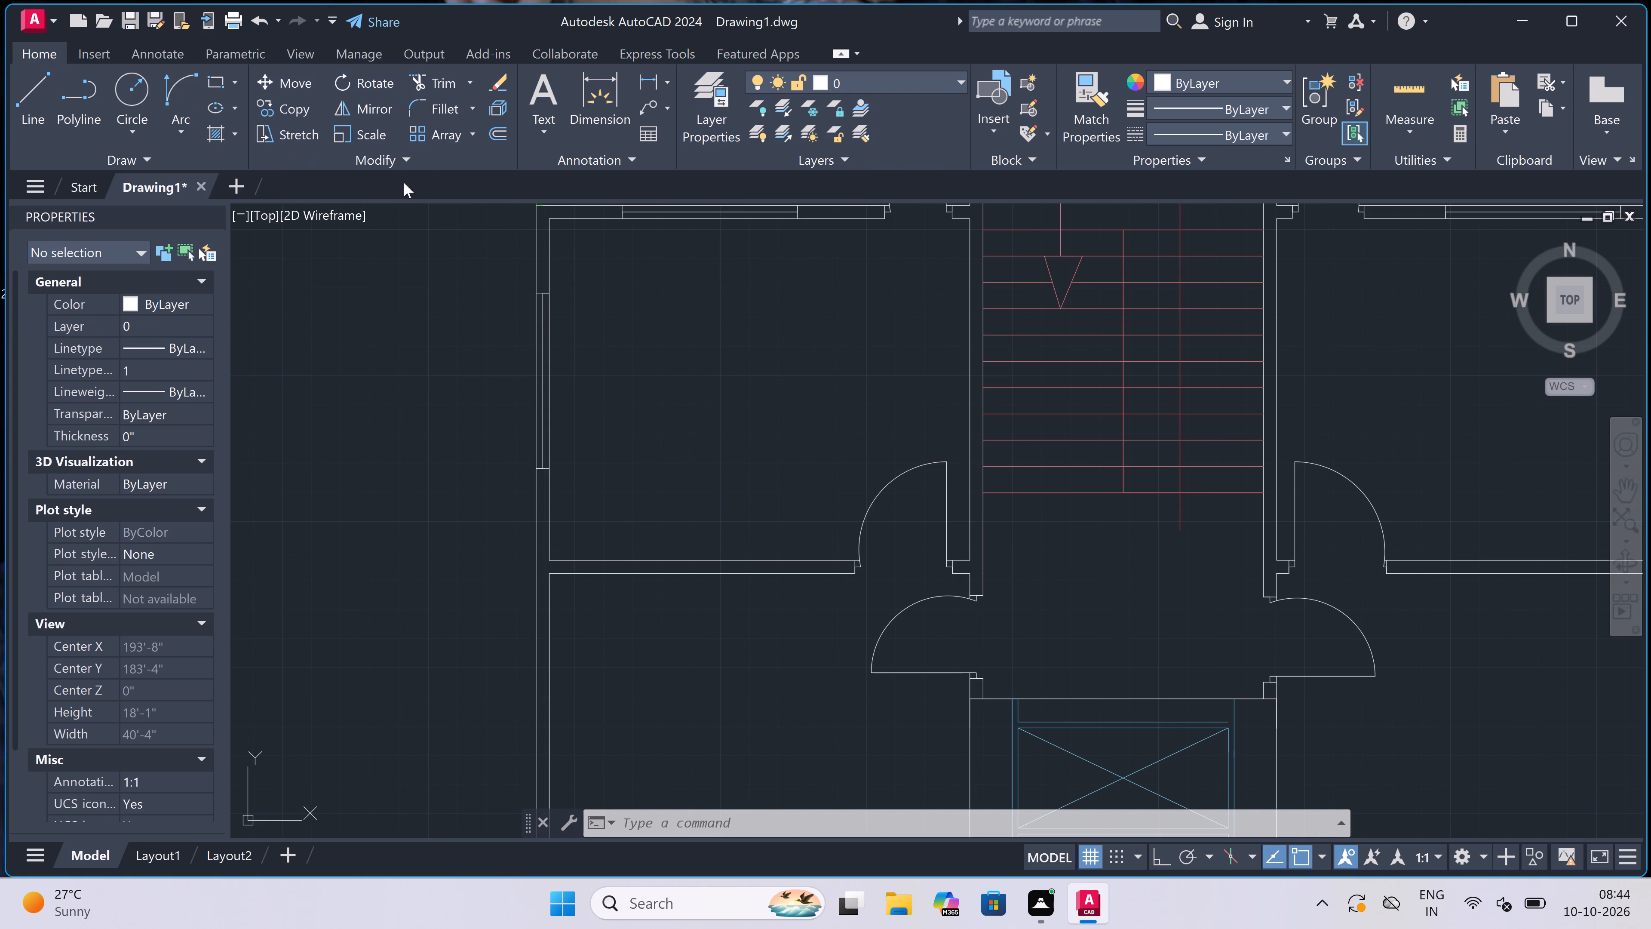
# Label the upper-left verandah with the multiline text "VERANDAH 12'2"x2'8"" at 3" height.
pyautogui.scroll(-3, 619, 413)
pyautogui.scroll(2, 620, 394)
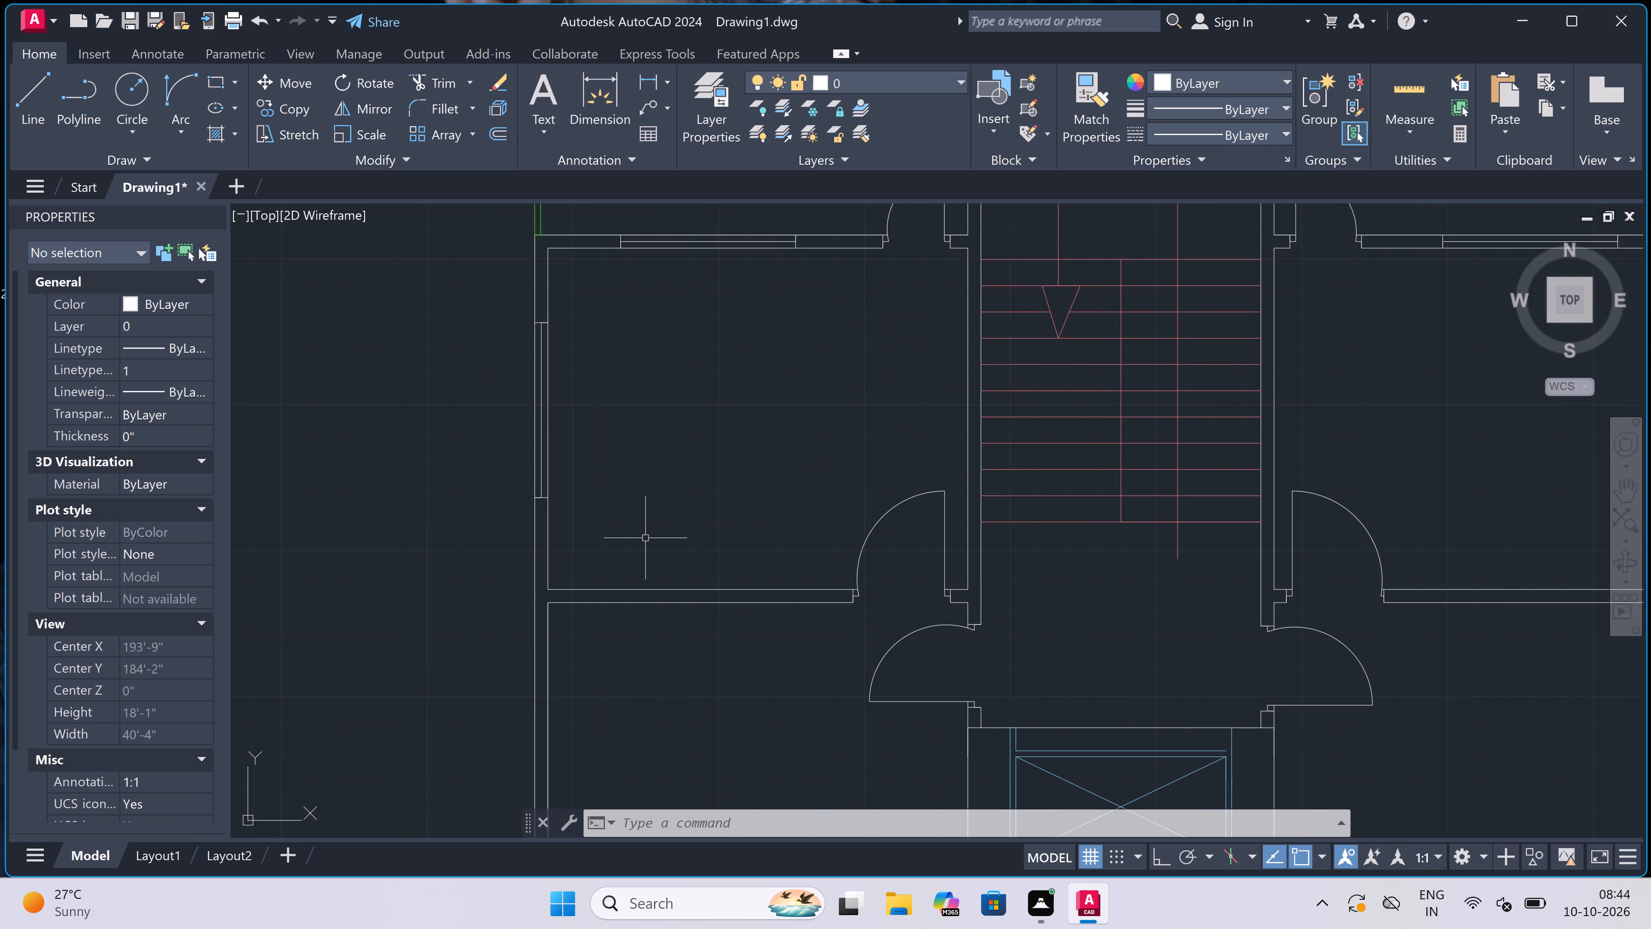
pyautogui.write('mt')
pyautogui.press('space')
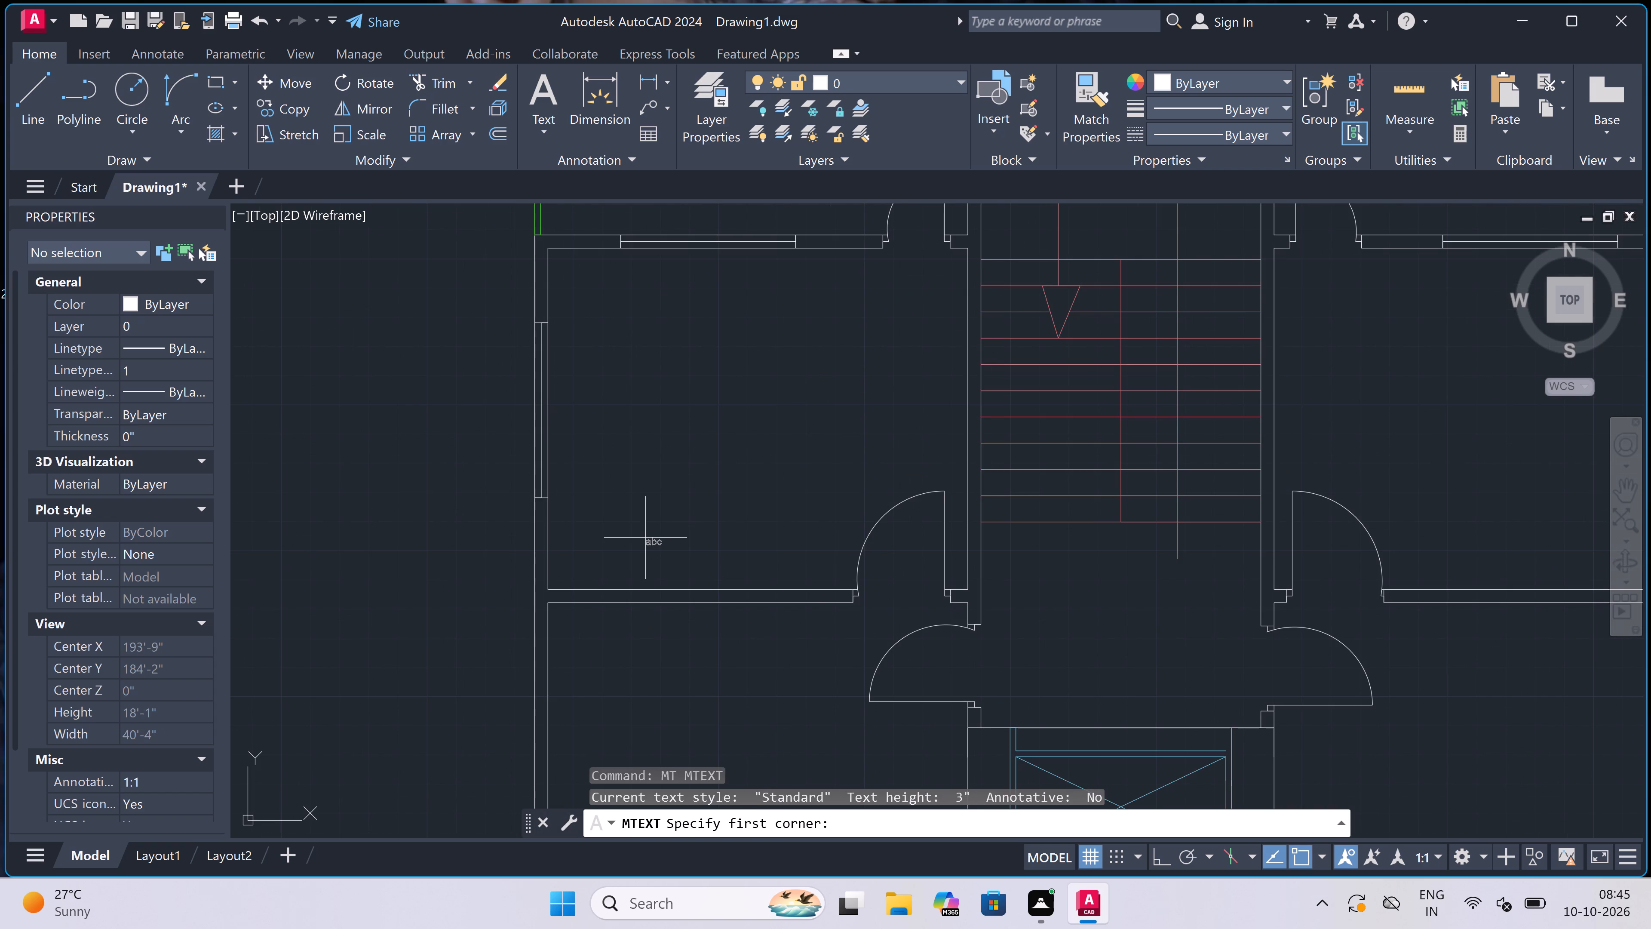
pyautogui.scroll(-1, 645, 538)
pyautogui.scroll(3, 648, 266)
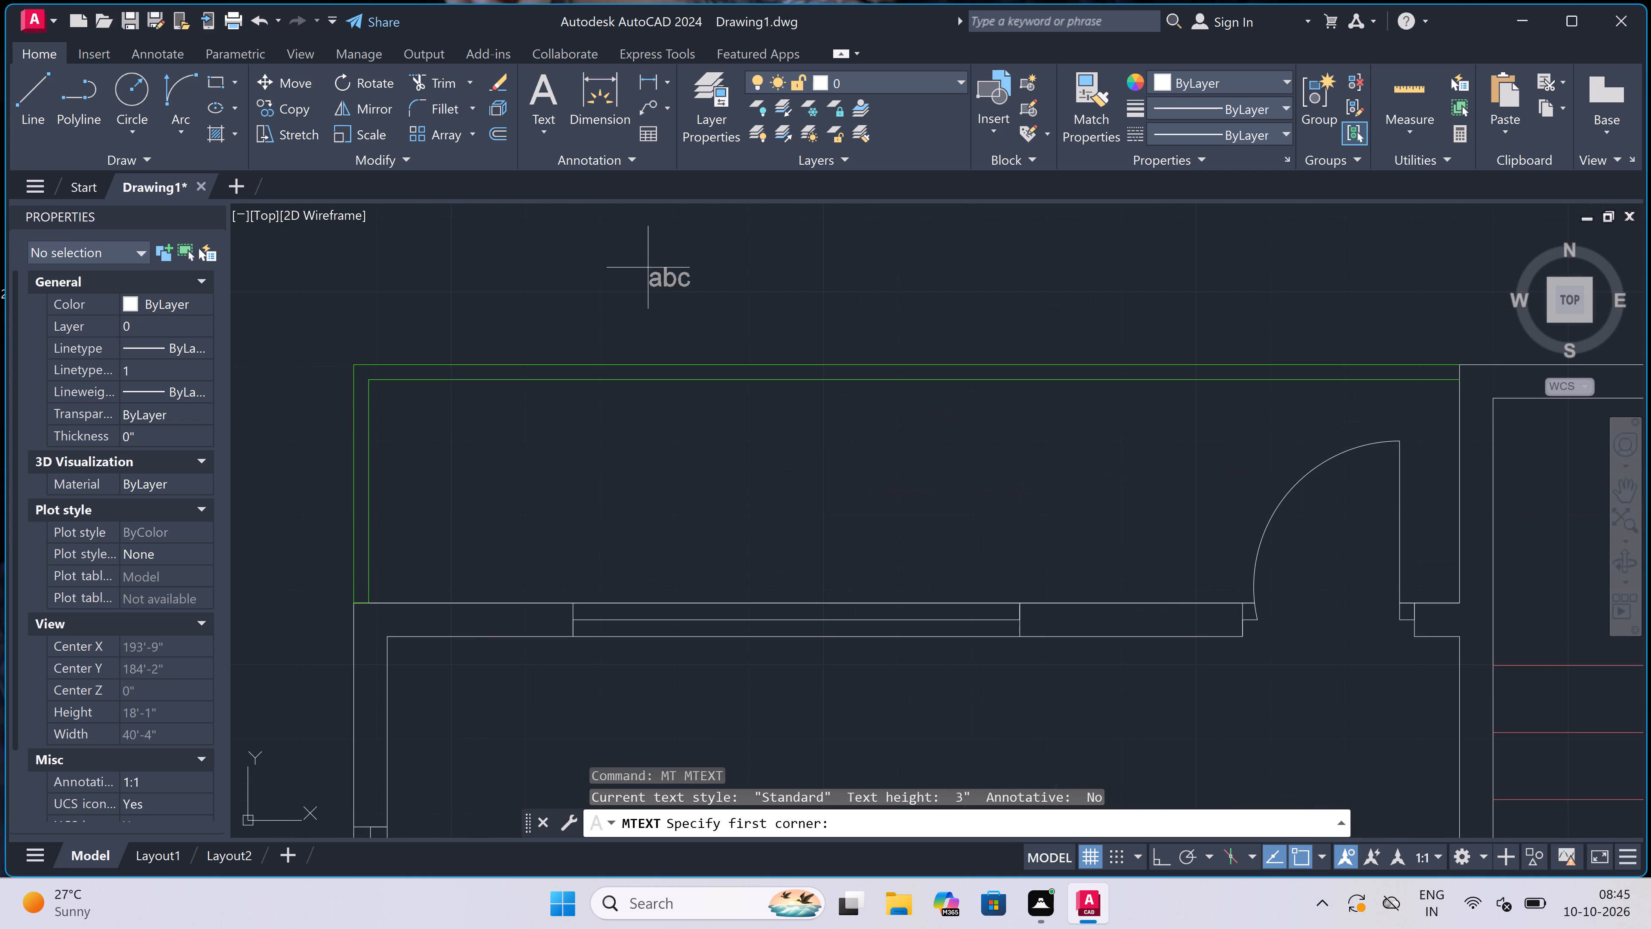
pyautogui.click(491, 480)
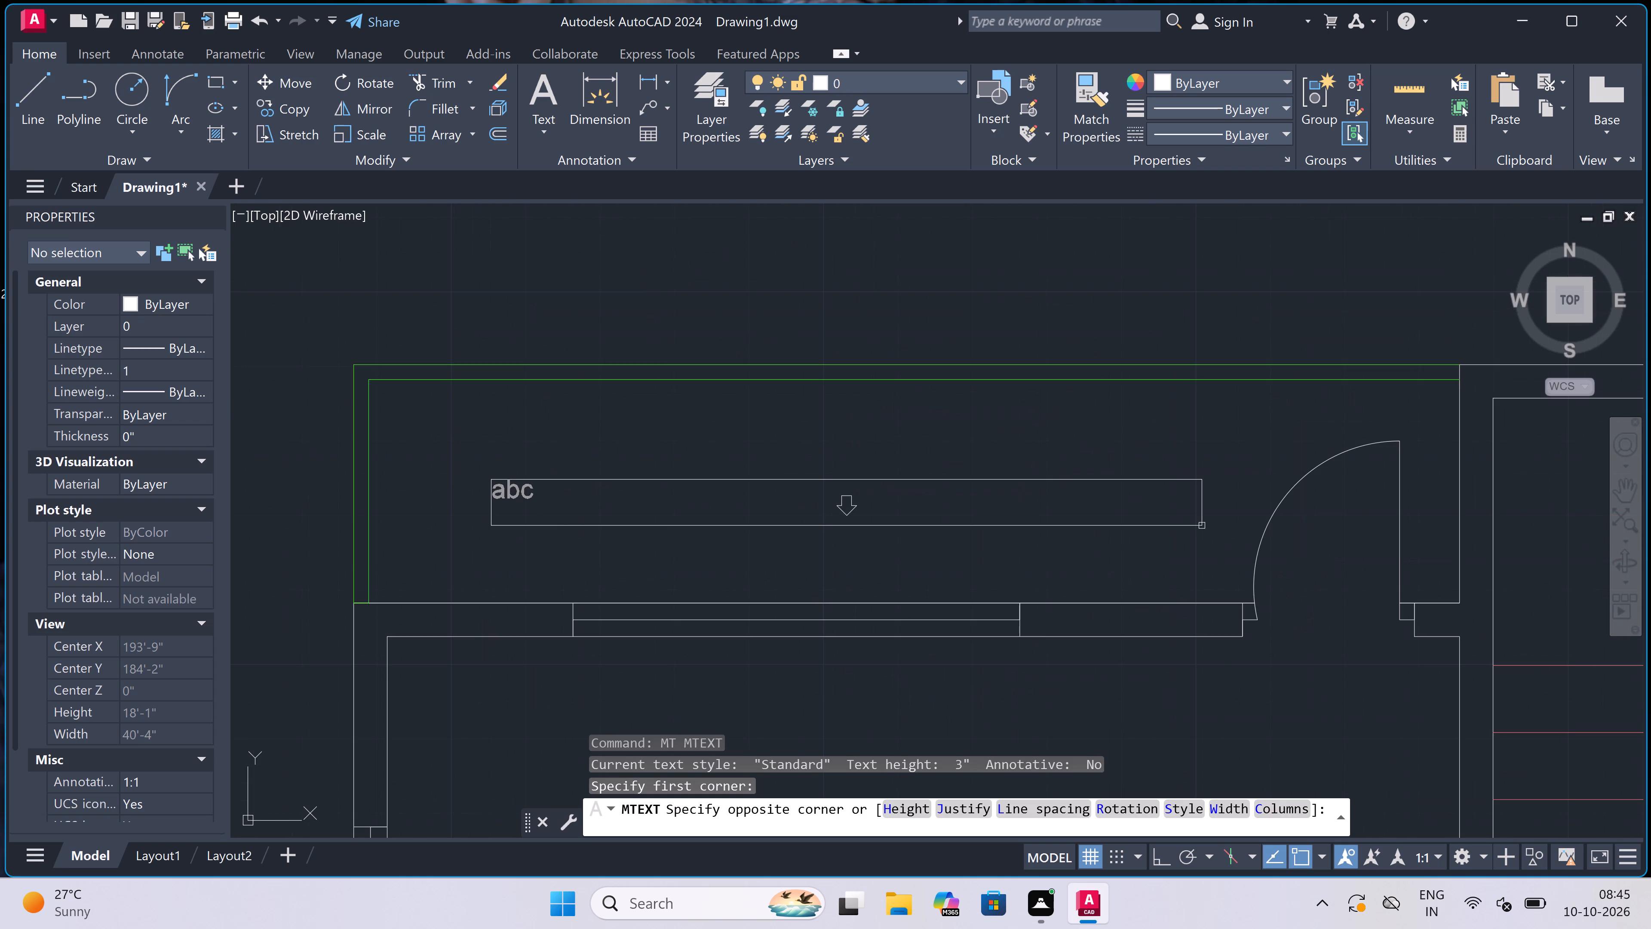
pyautogui.click(1202, 526)
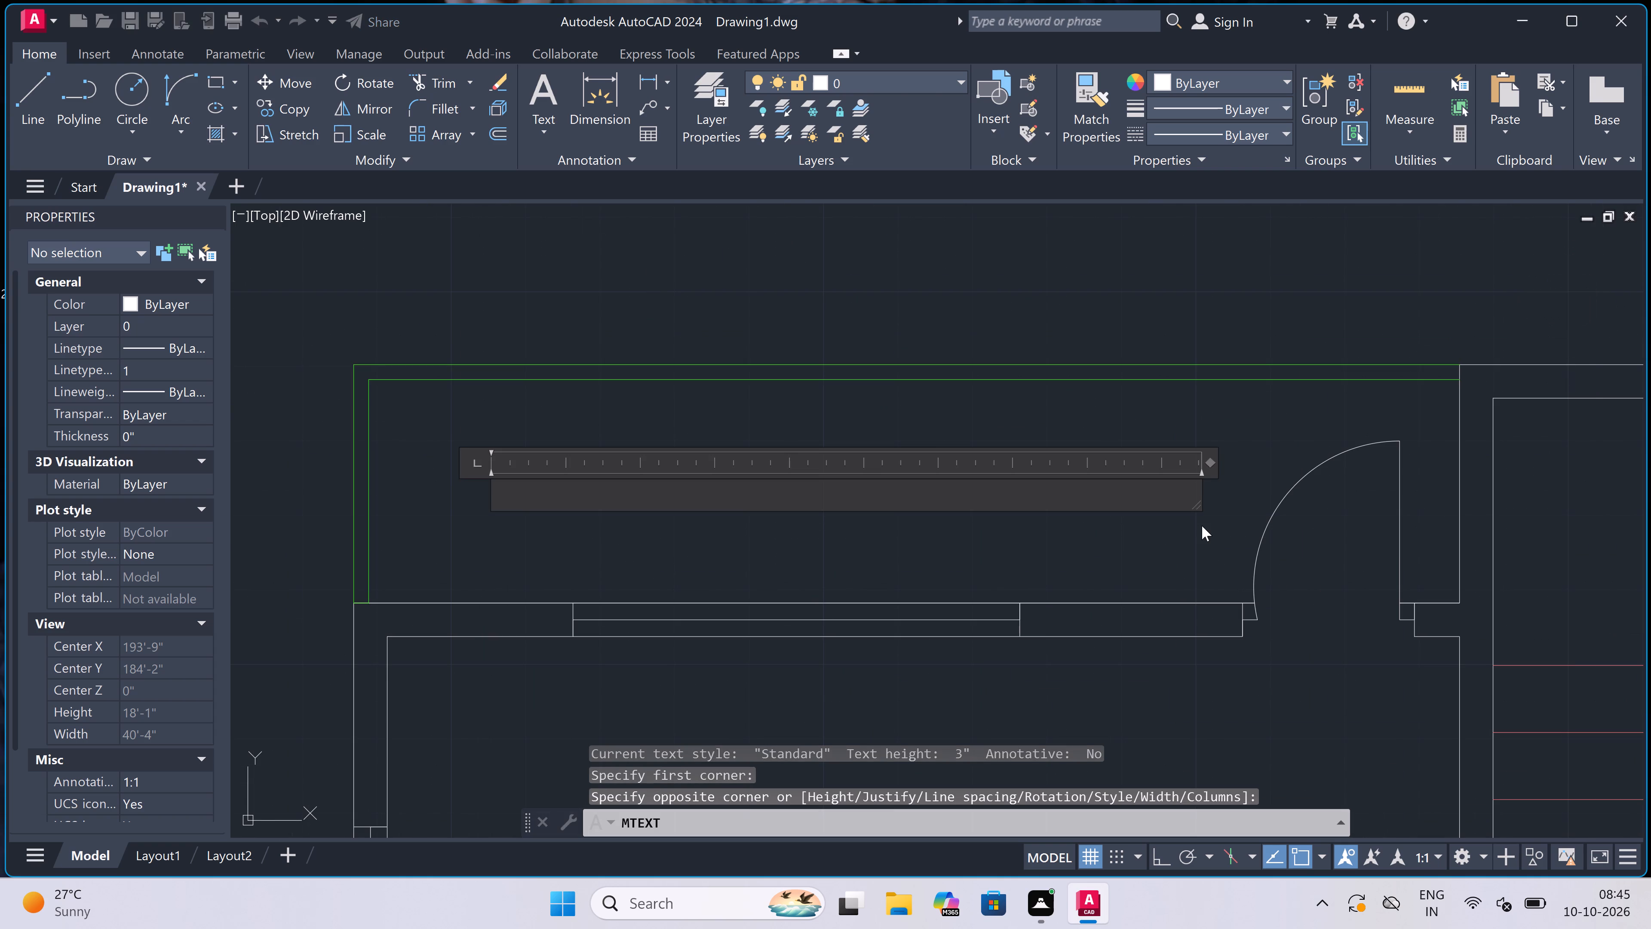
pyautogui.write('VERA')
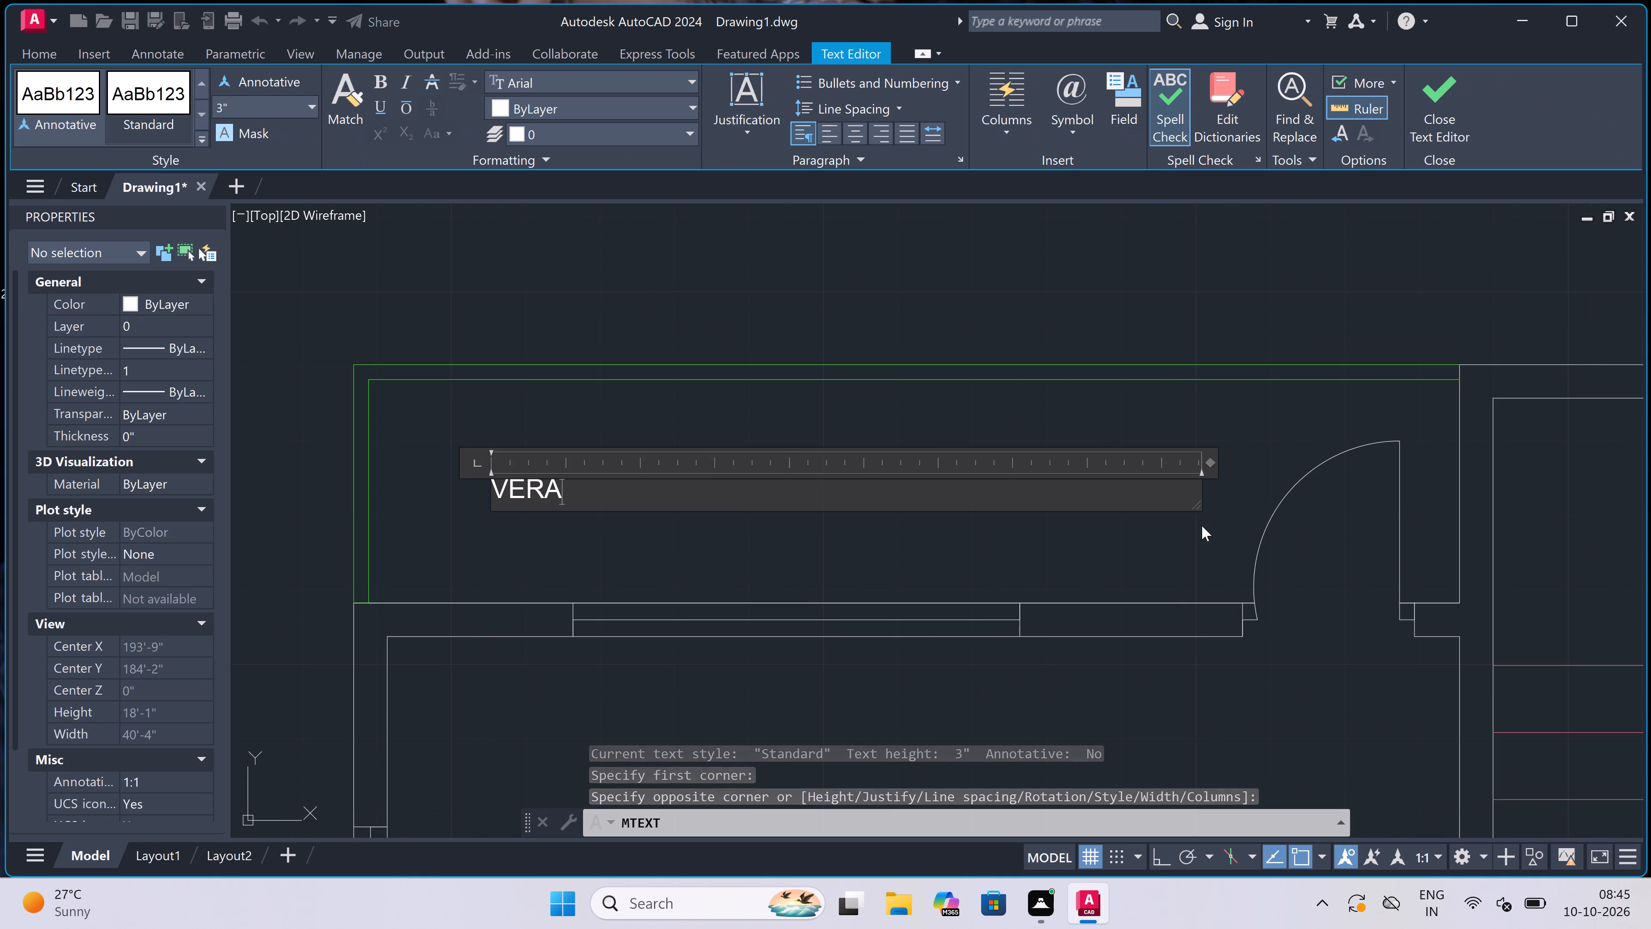
pyautogui.write('NDAH')
pyautogui.press('space')
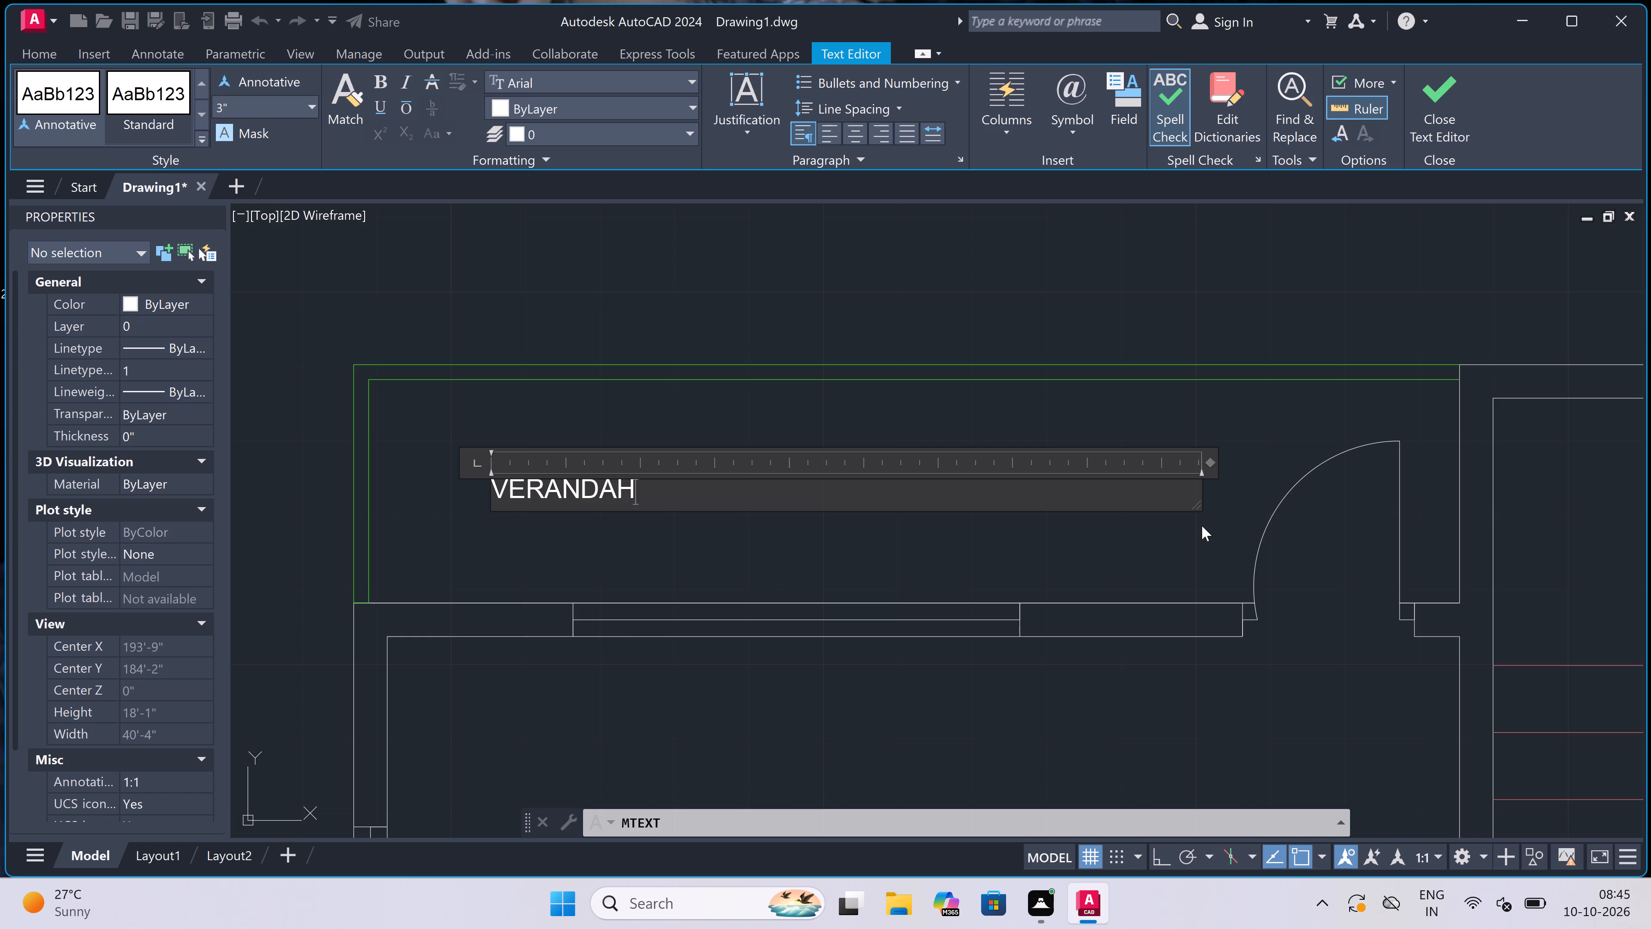
pyautogui.write("12'2")
pyautogui.hotkey('shift', '"')
pyautogui.press('x')
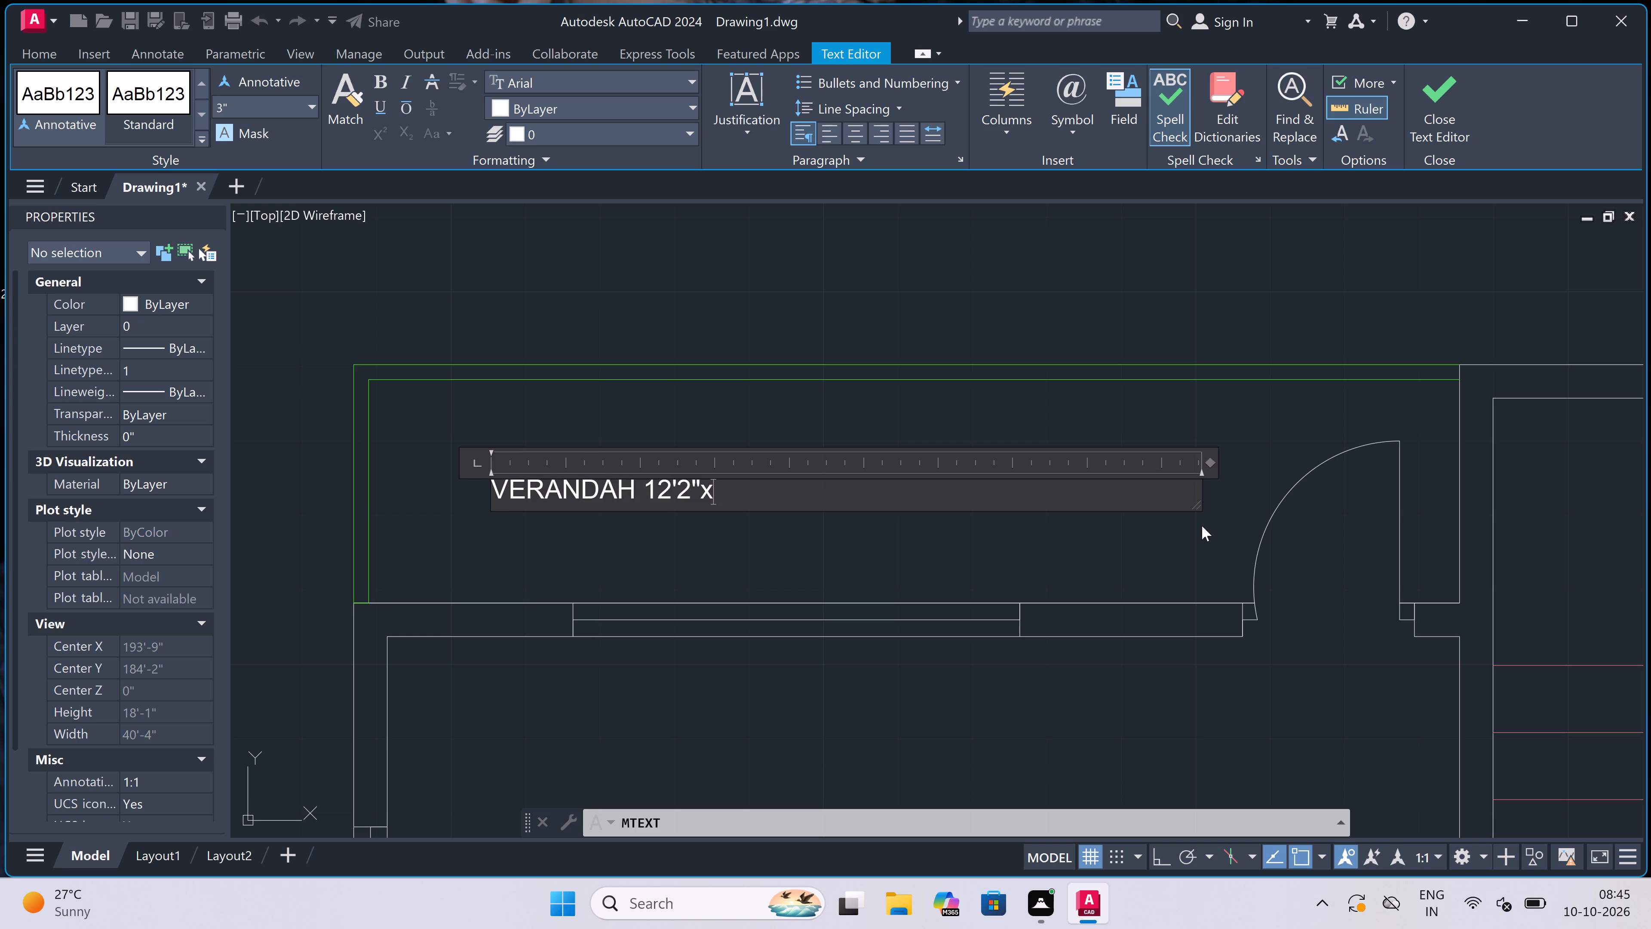
pyautogui.press('1')
pyautogui.press('BackSpace')
pyautogui.write("2'8")
pyautogui.hotkey('shift', '"')
pyautogui.click(687, 581)
# Label the upper-right verandah with the multiline text "VERANDAH 12'2"x2'8"" at 3" height.
pyautogui.scroll(-4, 678, 487)
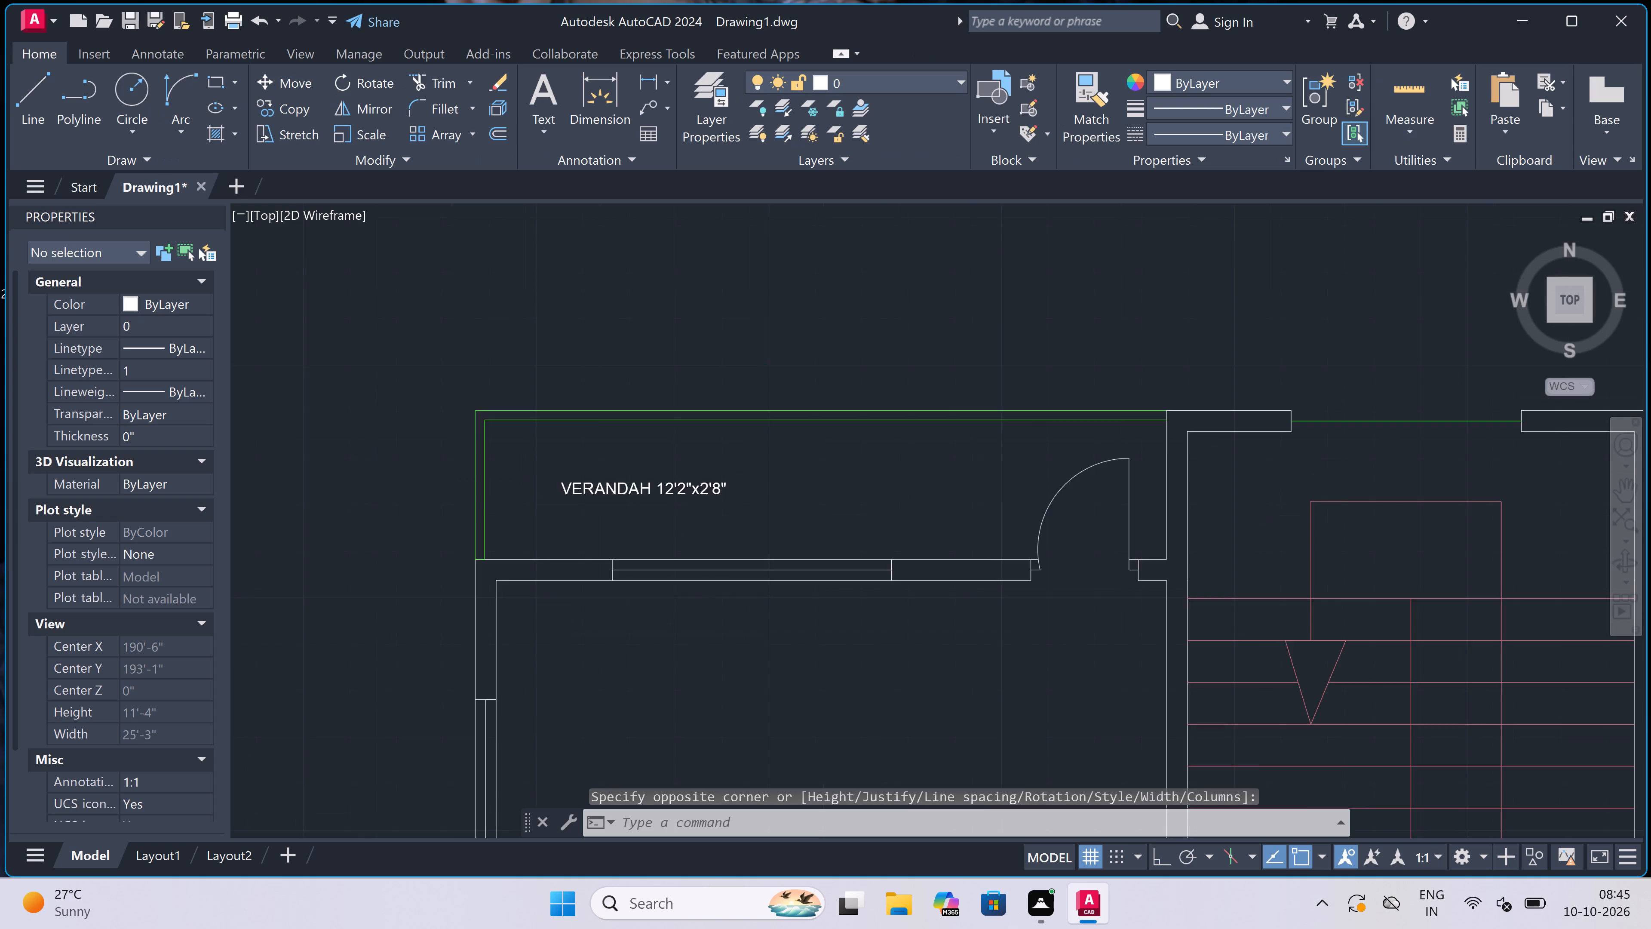
pyautogui.scroll(-4, 678, 485)
pyautogui.press('space')
pyautogui.scroll(4, 791, 476)
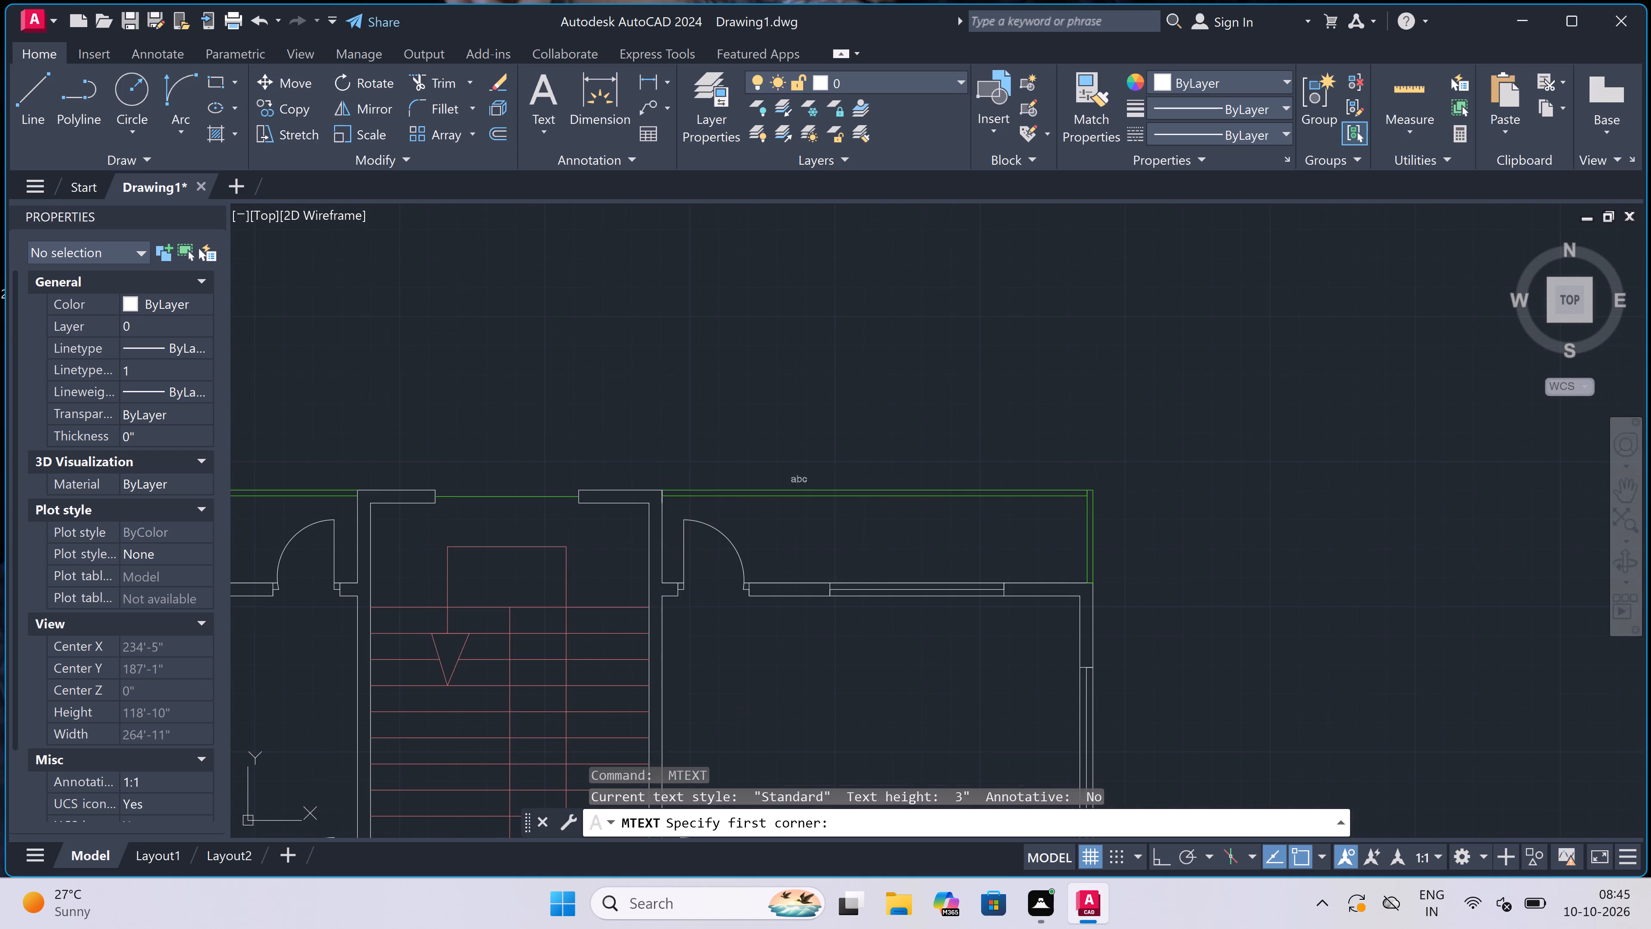
pyautogui.scroll(1, 978, 549)
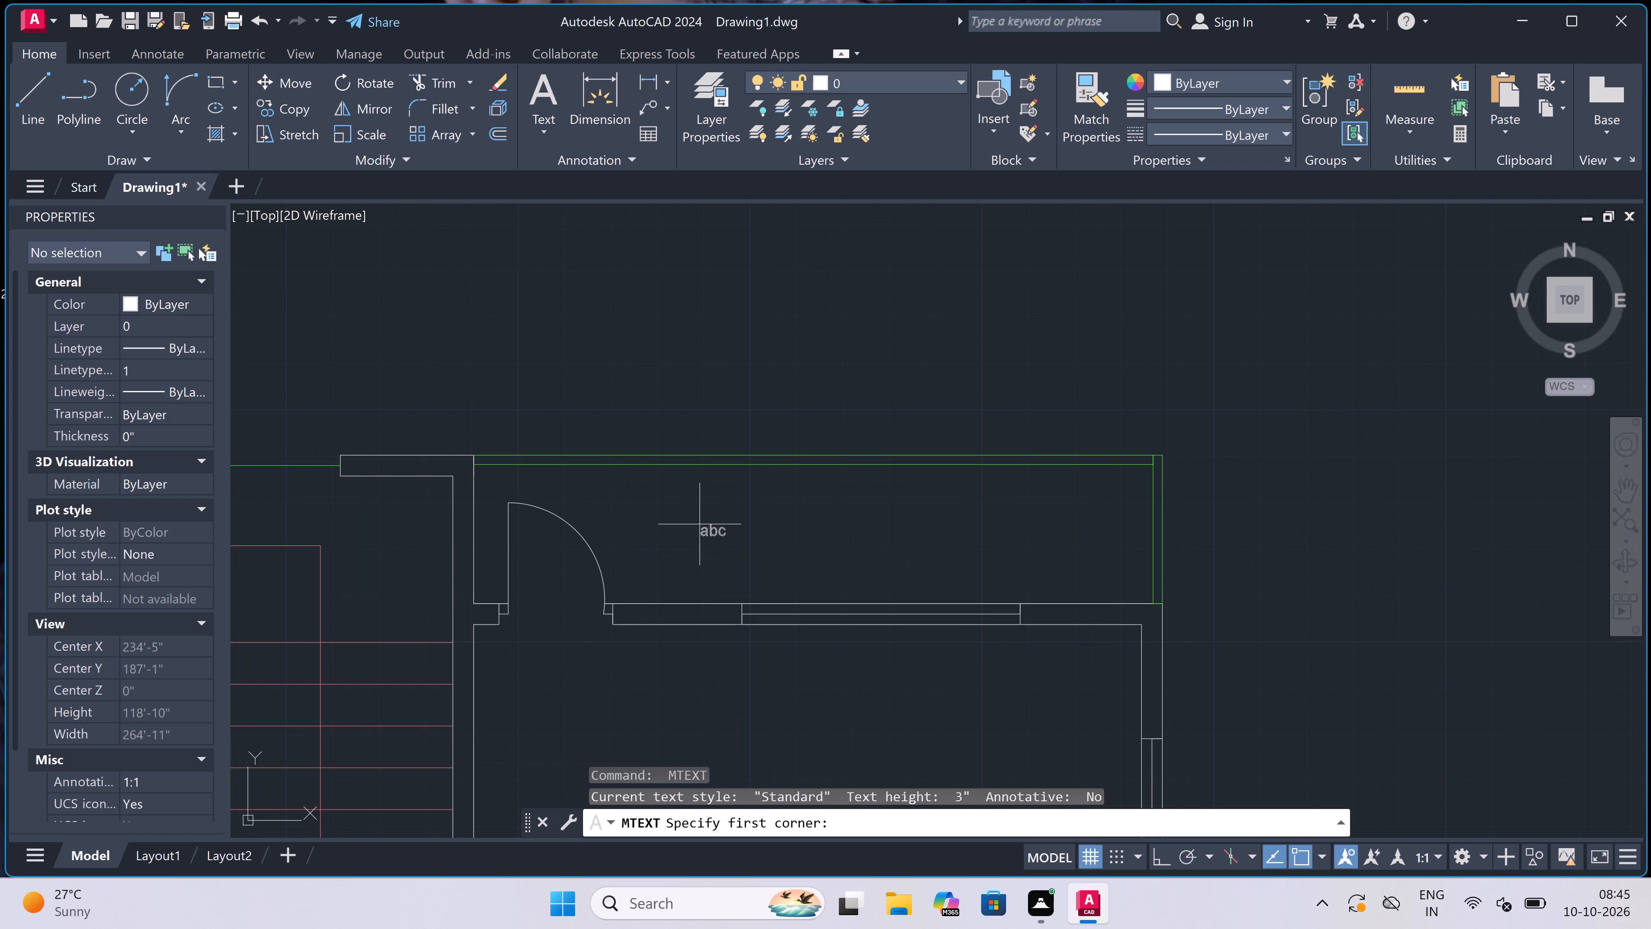
pyautogui.click(681, 520)
pyautogui.click(1193, 513)
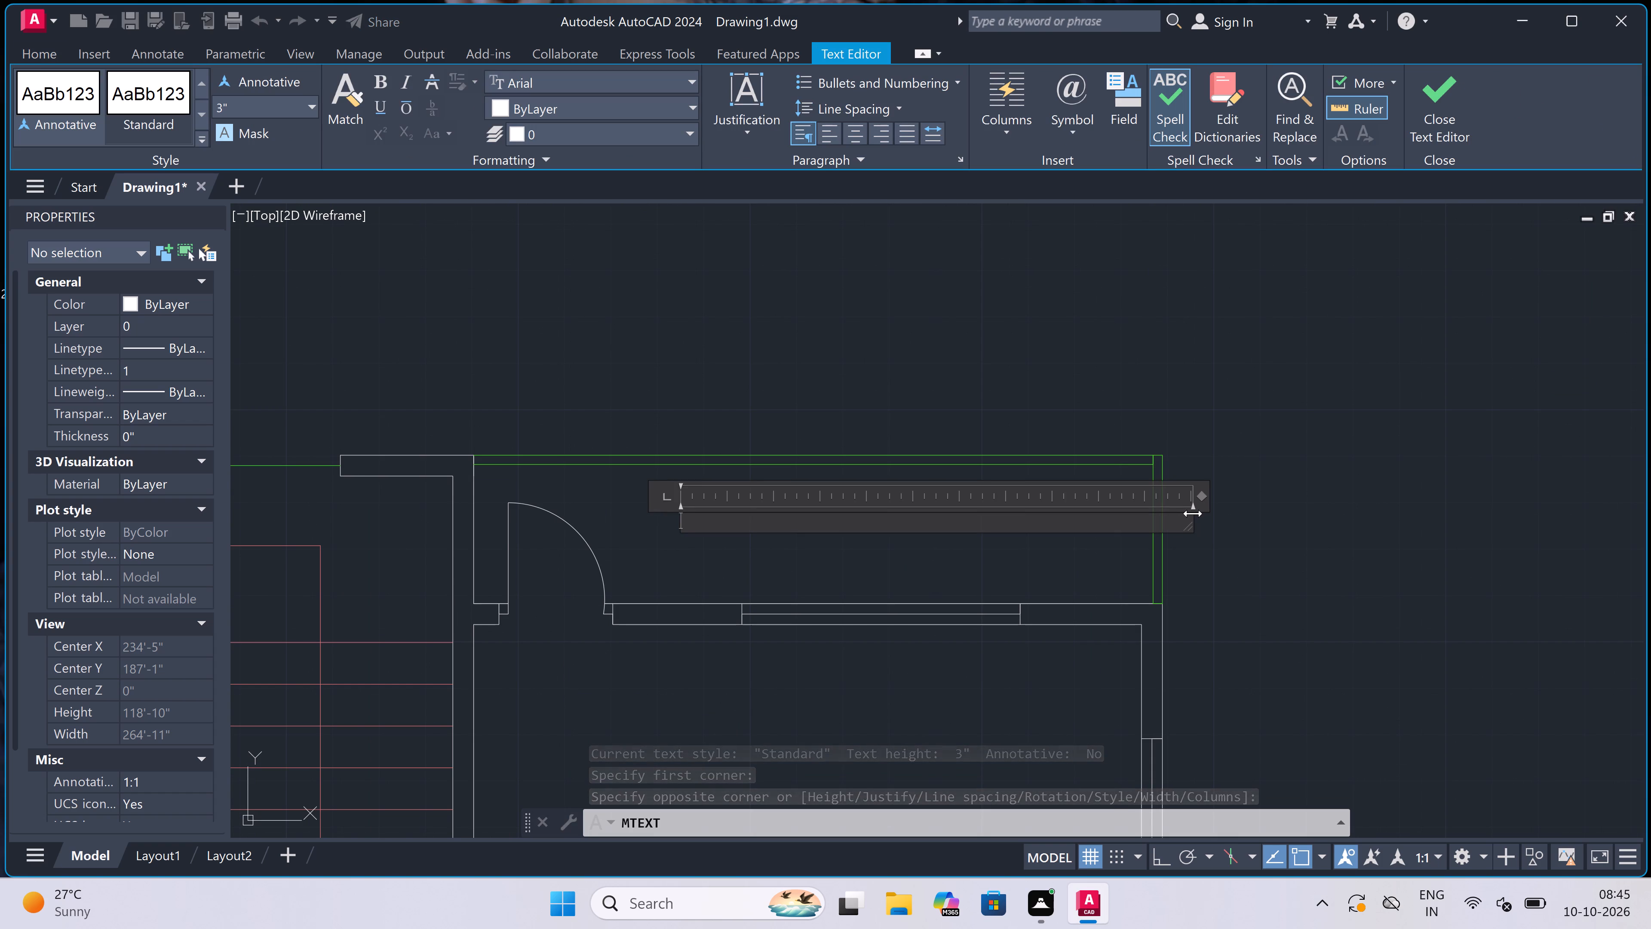
pyautogui.press('v')
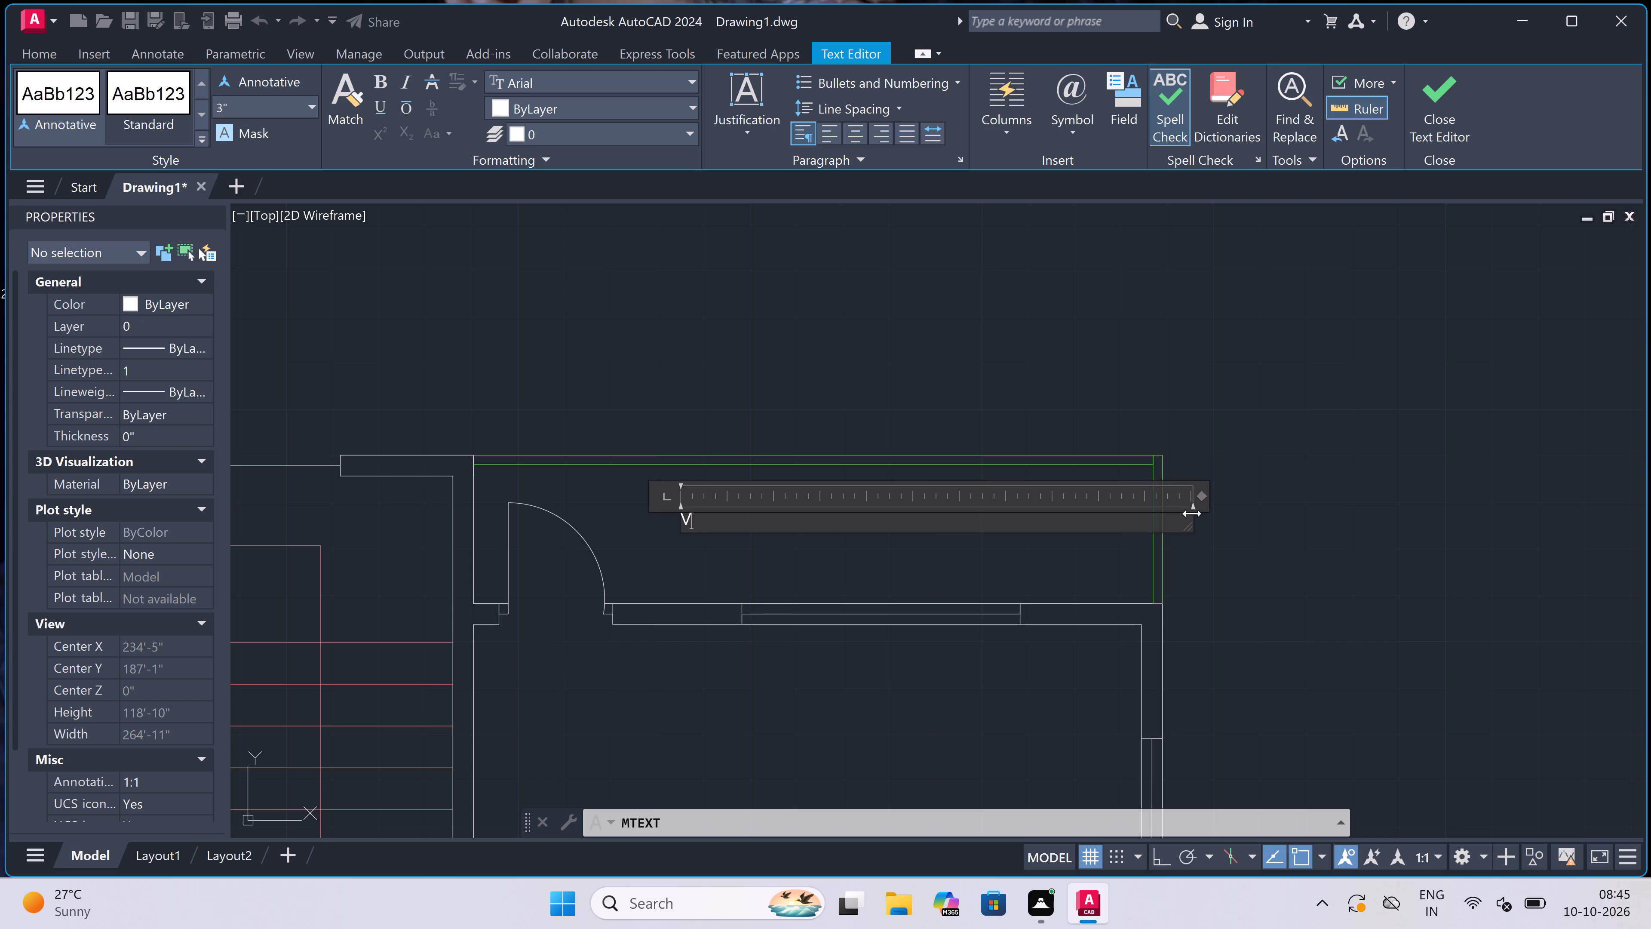
pyautogui.press('e')
pyautogui.press('r')
pyautogui.press('a')
pyautogui.press('n')
pyautogui.press('d')
pyautogui.press('a')
pyautogui.press('h')
pyautogui.press('Return')
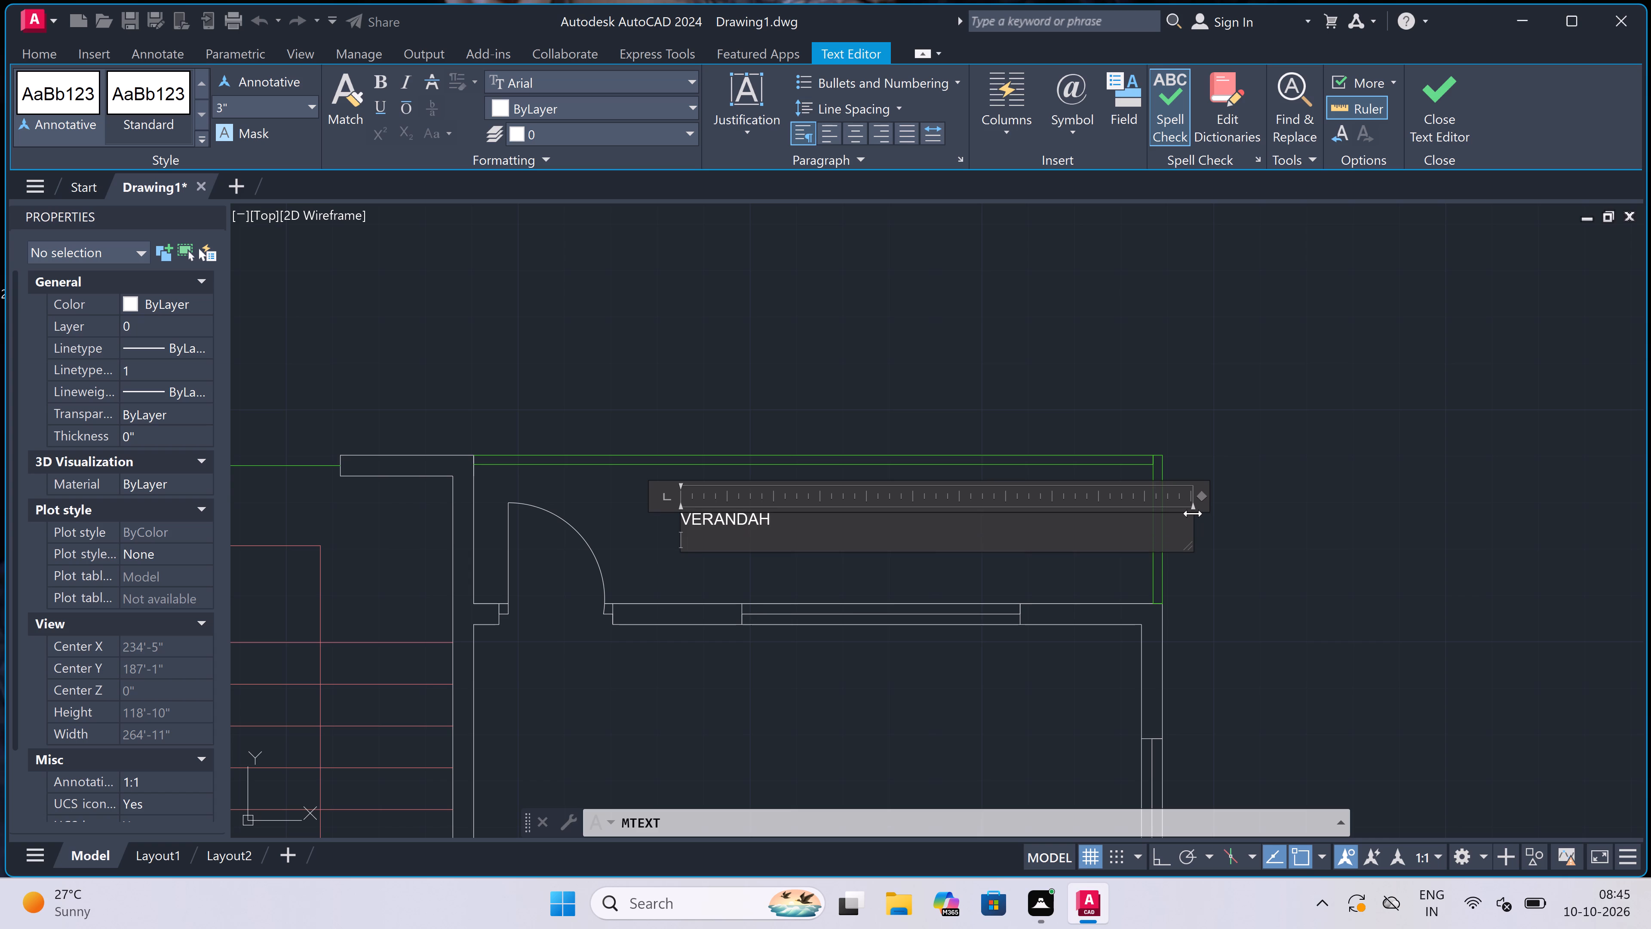
pyautogui.press('BackSpace')
pyautogui.press('space')
pyautogui.press('1')
pyautogui.press('2')
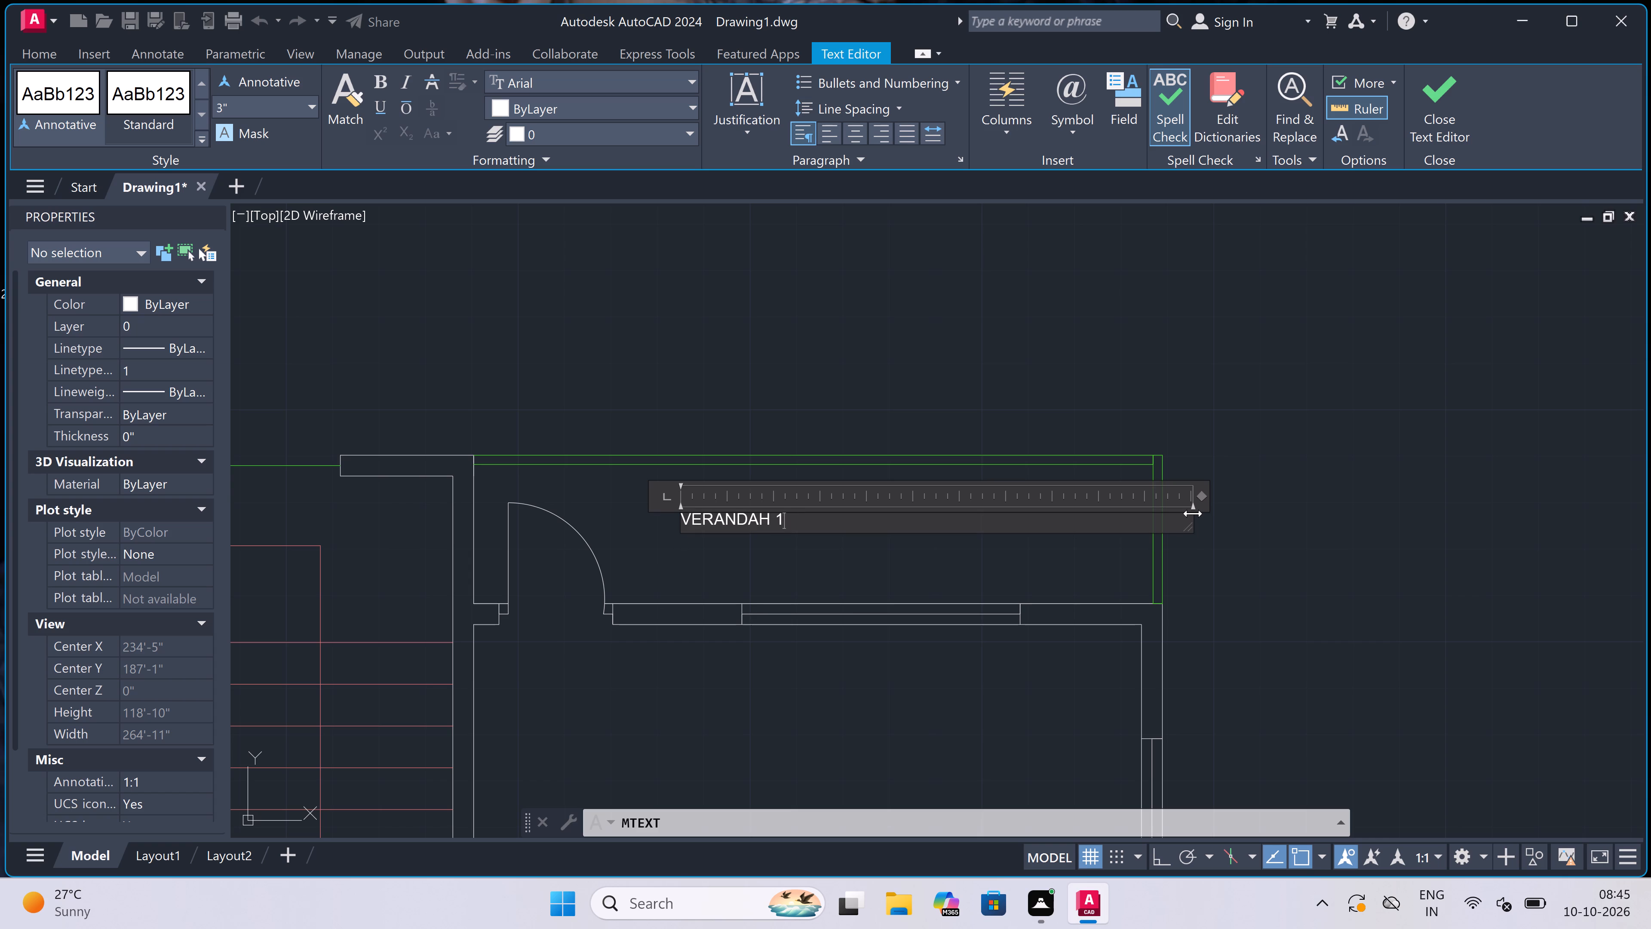
pyautogui.press("'")
pyautogui.press('2')
pyautogui.hotkey('shift', '"')
pyautogui.press('x')
pyautogui.press('2')
pyautogui.press("'")
pyautogui.press('8')
pyautogui.hotkey('shift', '"')
pyautogui.click(730, 387)
# Label the room below the upper-right verandah with two-line multiline text "BEDROOM" and "12'0"x9'9"" near its lower wall.
pyautogui.scroll(-5, 730, 387)
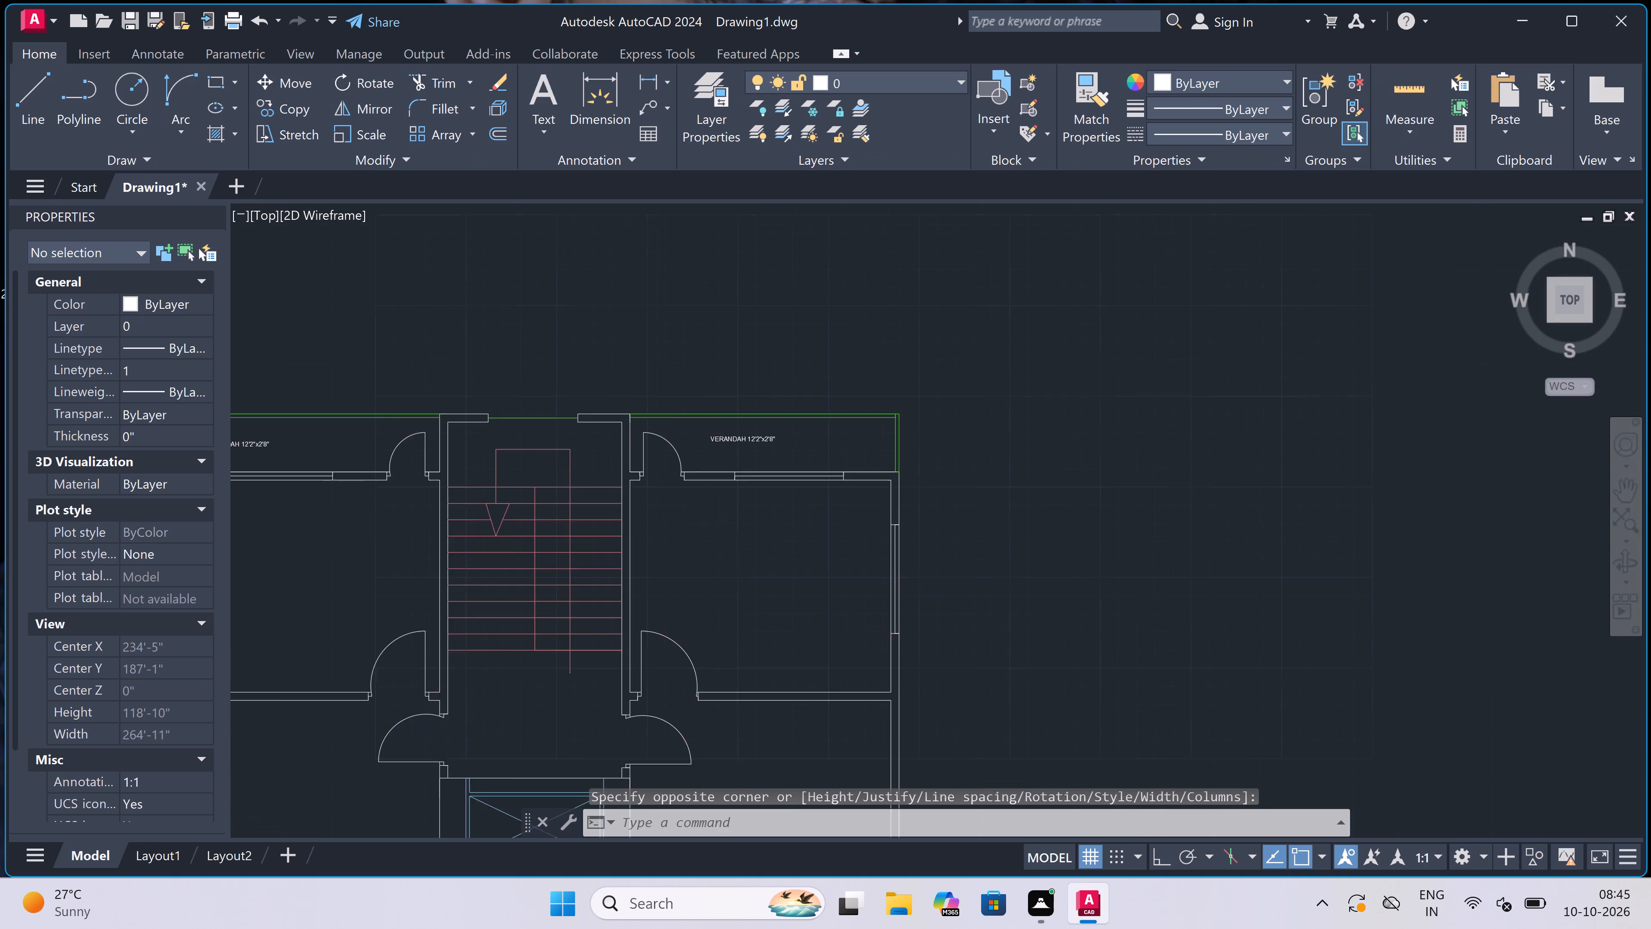
pyautogui.scroll(-1, 730, 387)
pyautogui.scroll(2, 764, 590)
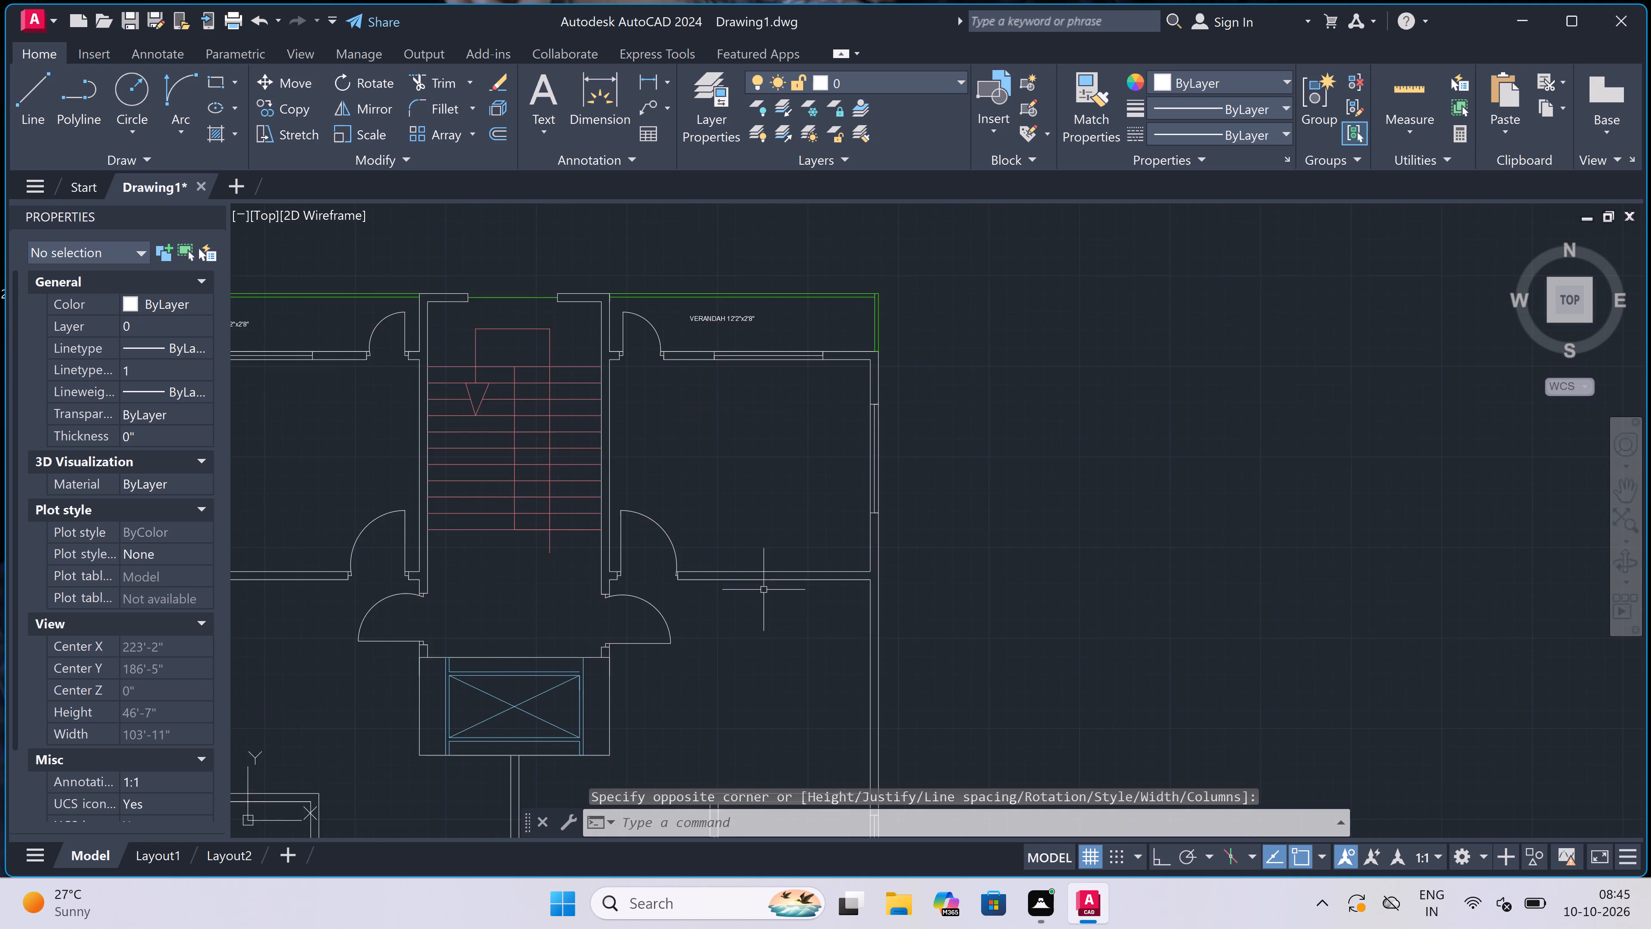
pyautogui.scroll(1, 764, 590)
pyautogui.press('space')
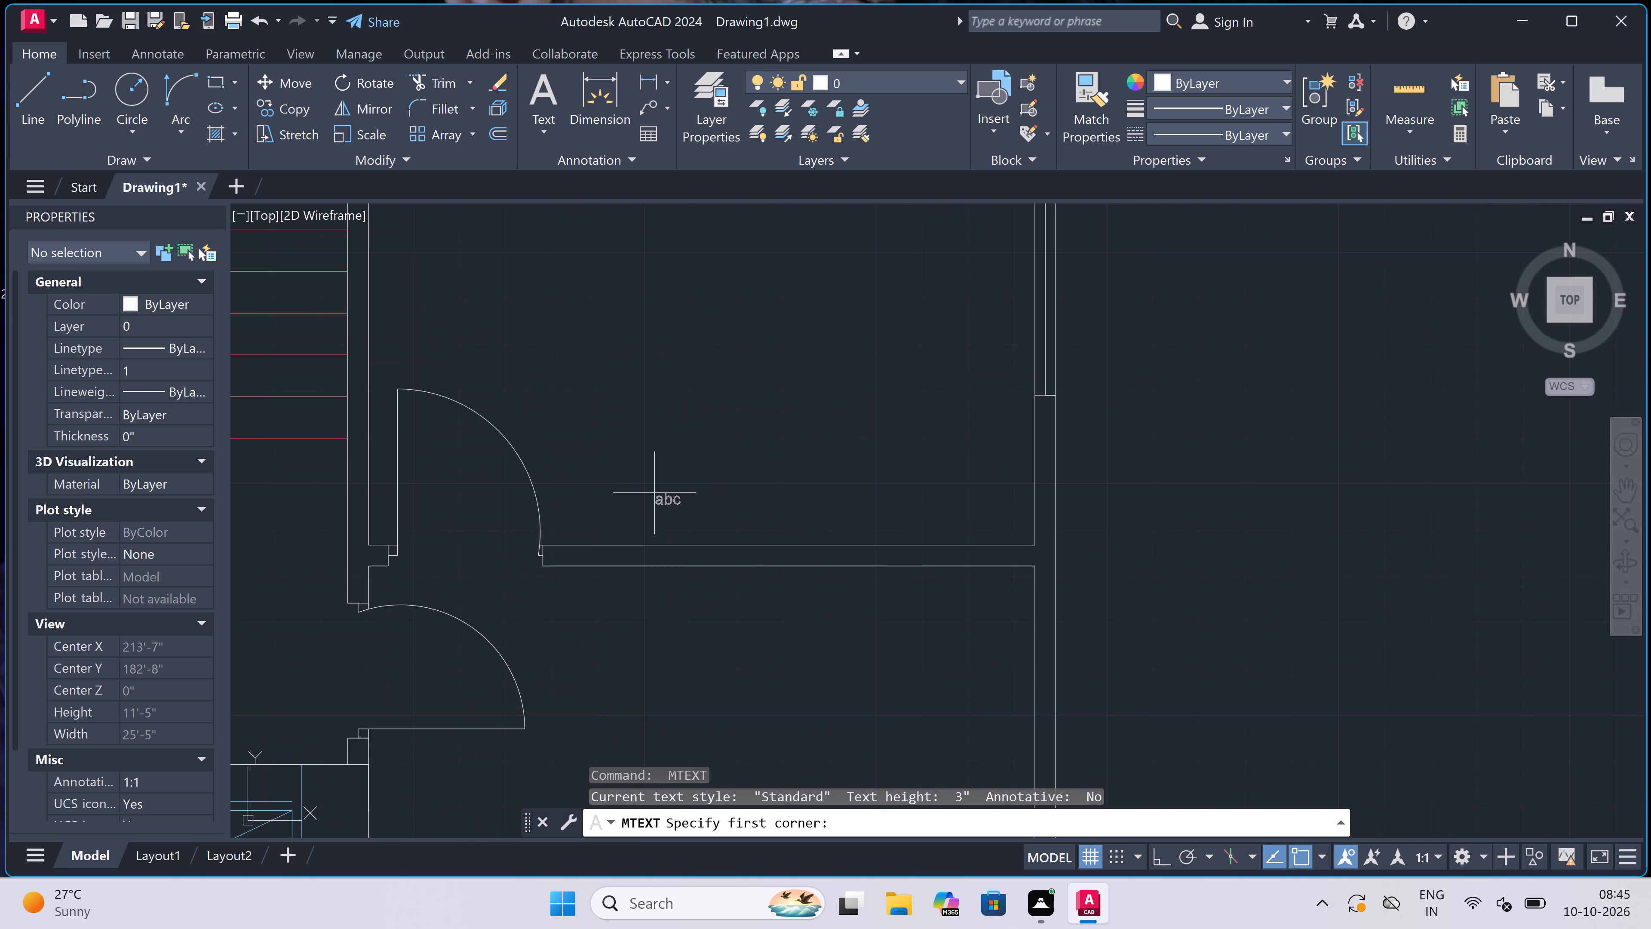
pyautogui.click(654, 492)
pyautogui.click(1298, 495)
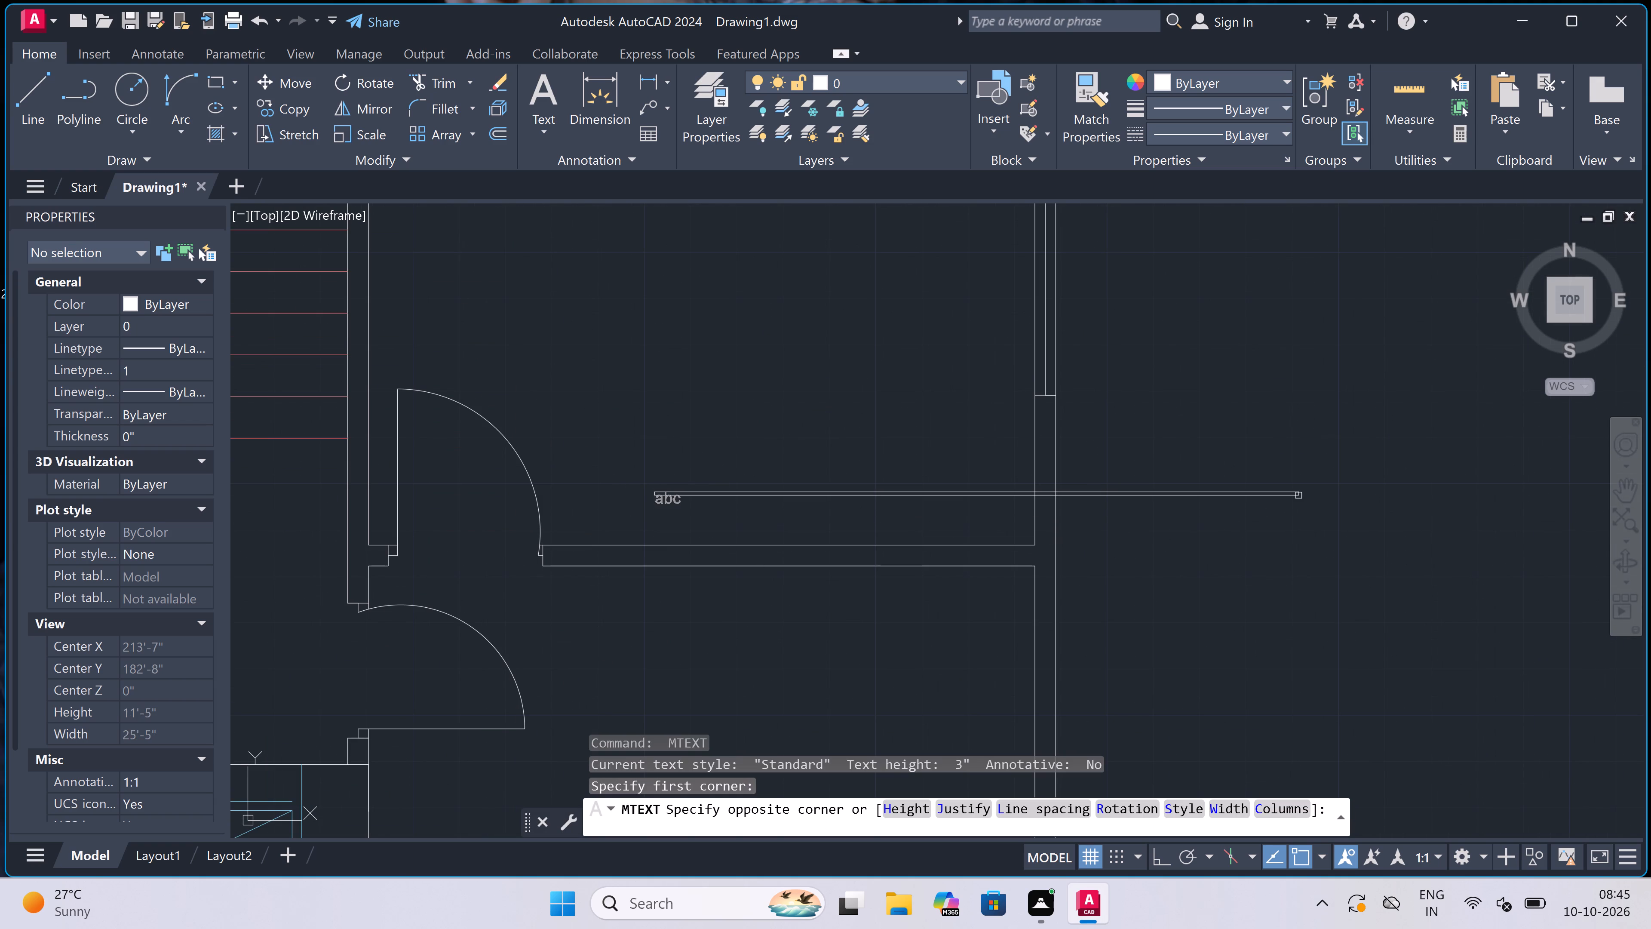
pyautogui.scroll(2, 690, 443)
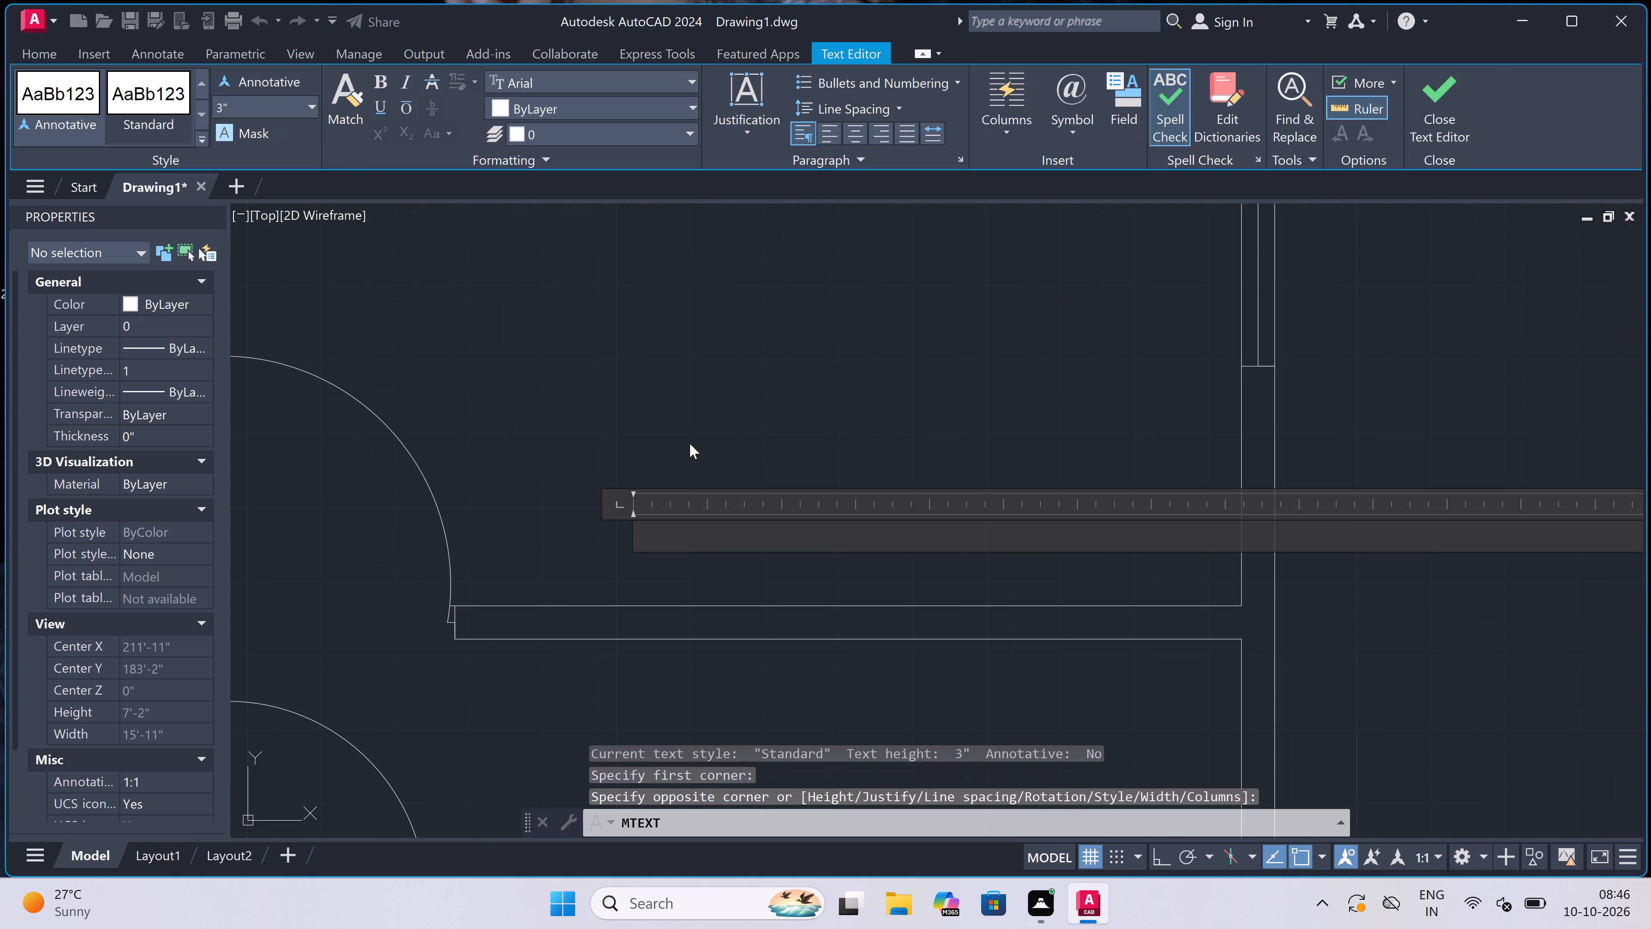
pyautogui.write('BEDROO')
pyautogui.press('m')
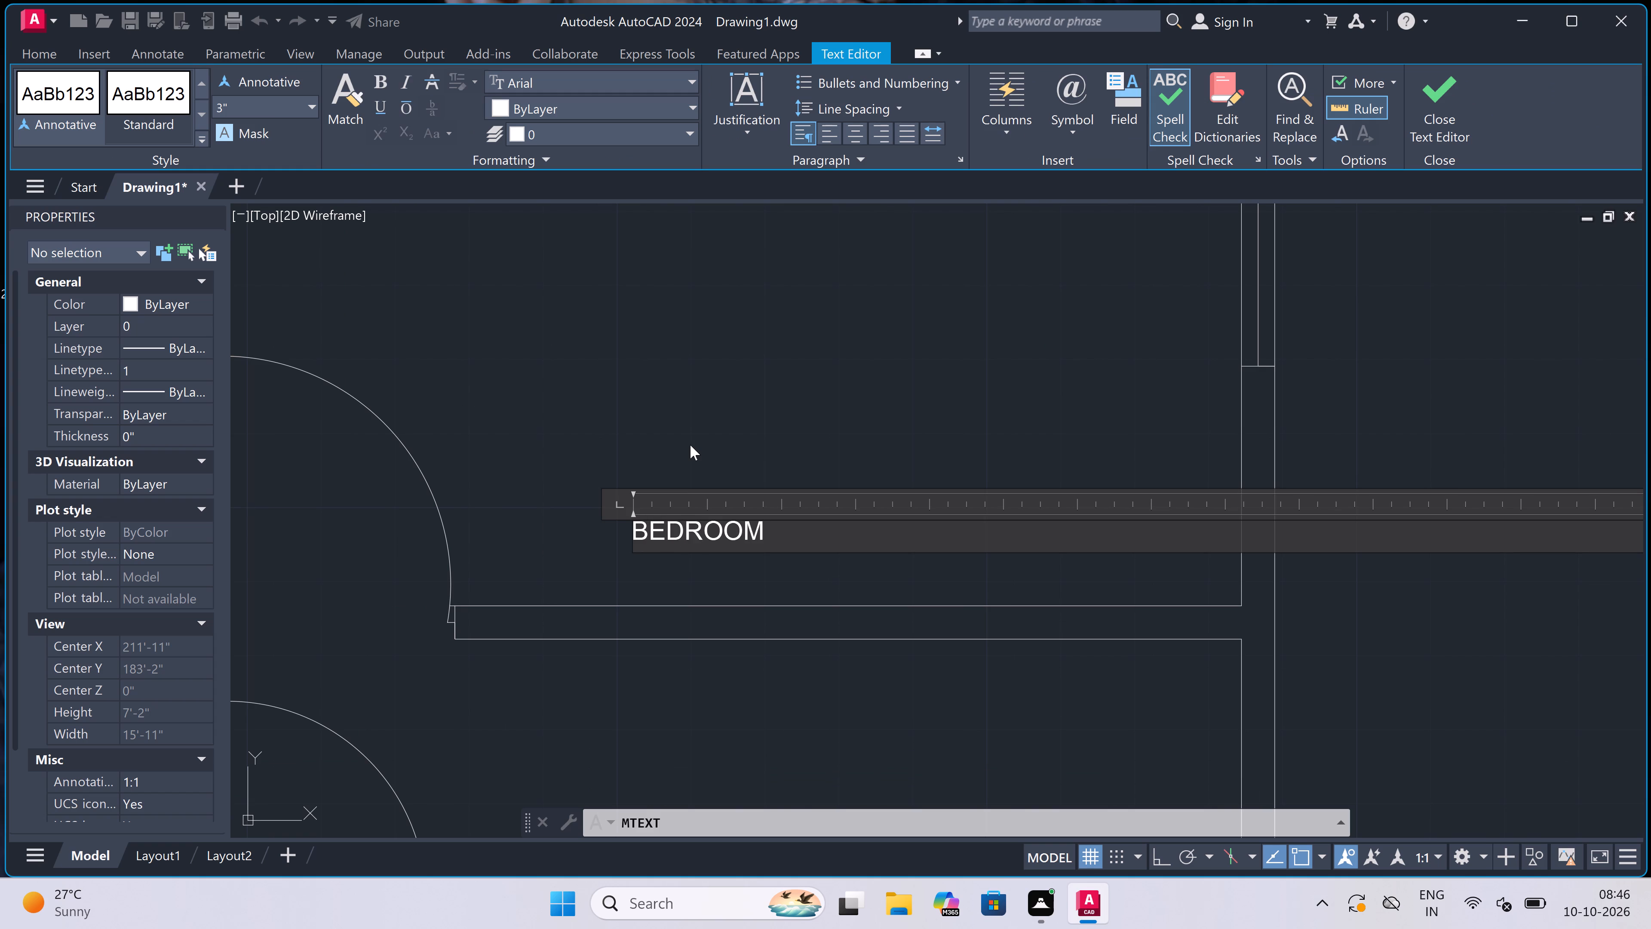
pyautogui.press('Return')
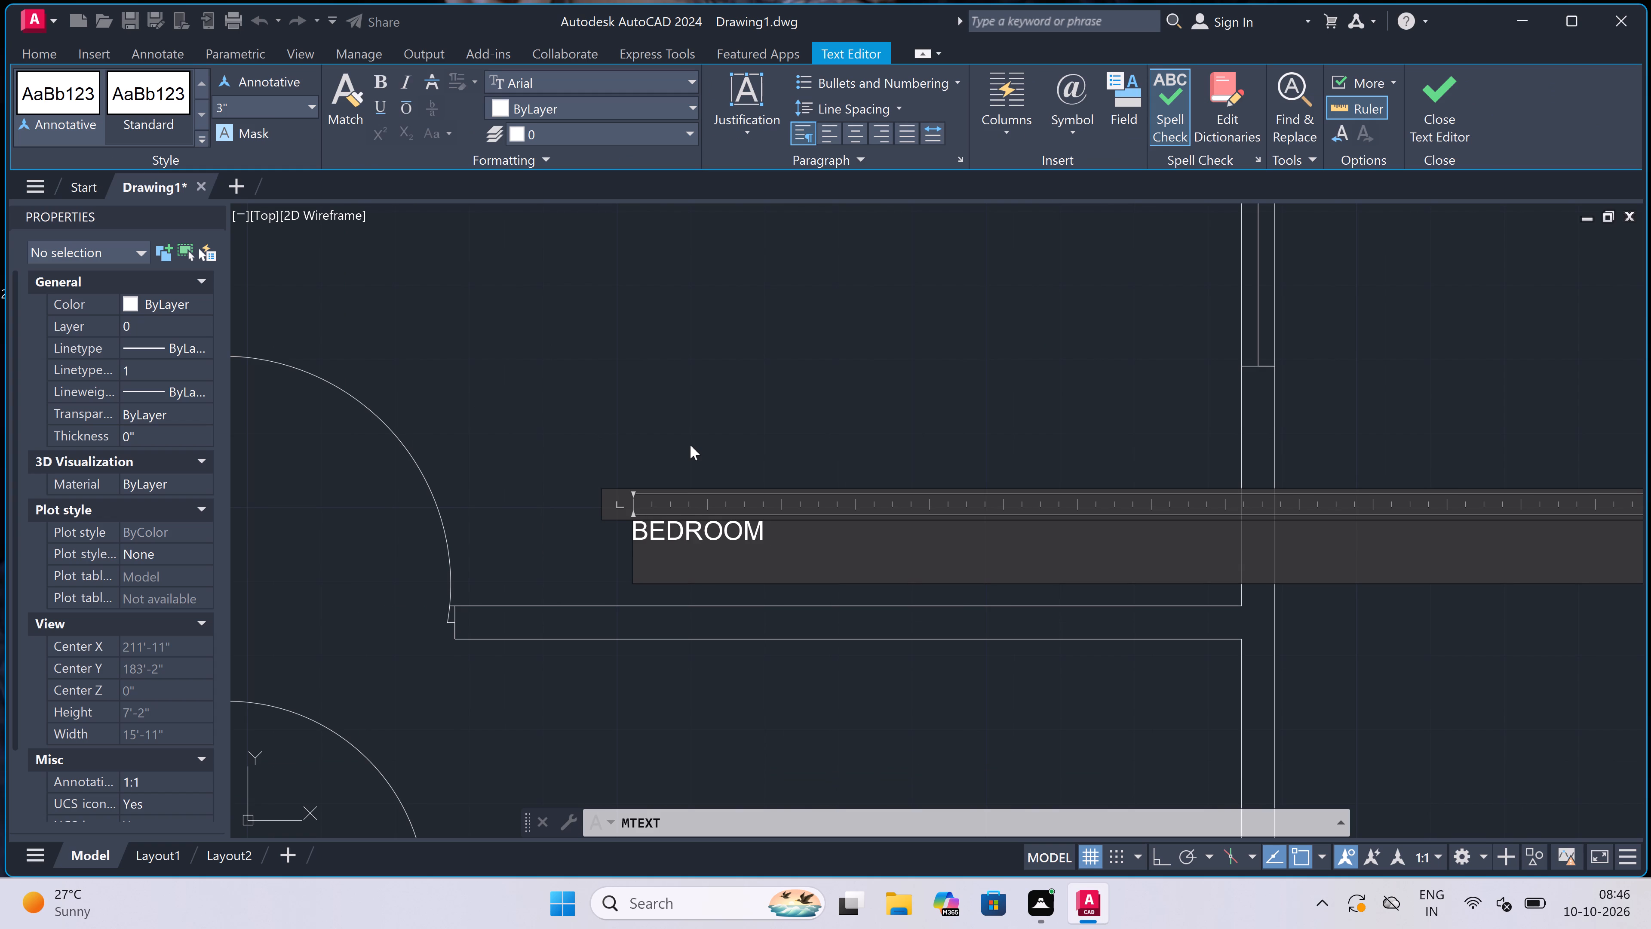
pyautogui.write("12'0")
pyautogui.hotkey('shift', '"')
pyautogui.press('x')
pyautogui.write('9\'9"')
pyautogui.click(766, 428)
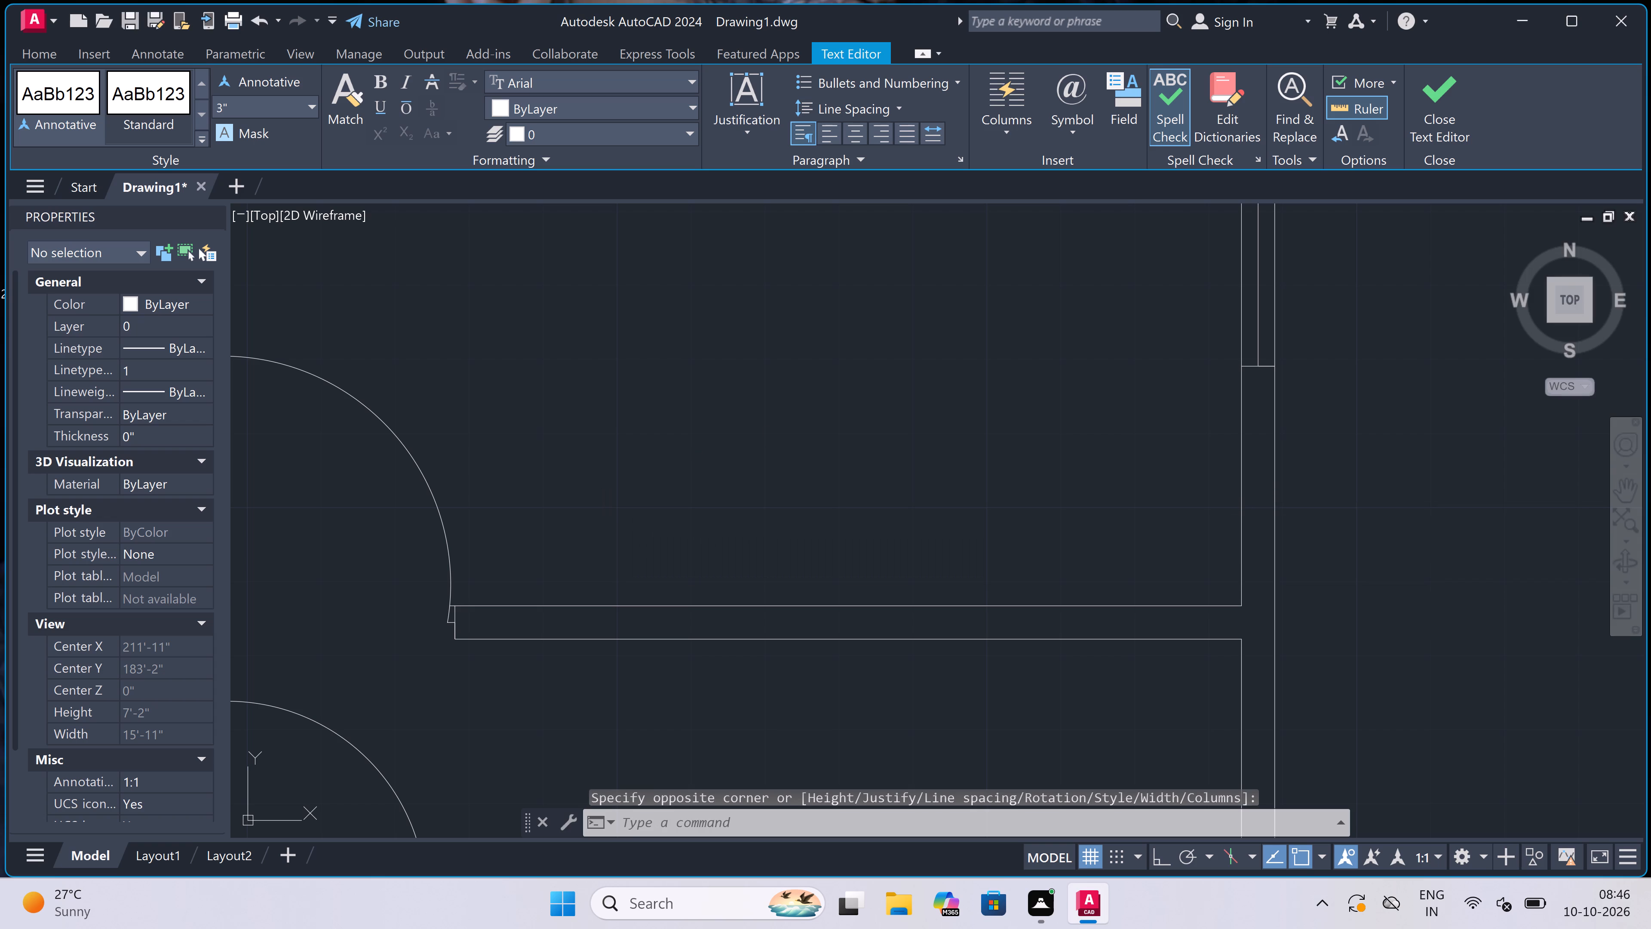
# Label the space below that bedroom, beside the lift, with two-line multiline text "DRAWING" and "11'10"x9'10"".
pyautogui.scroll(-8, 766, 428)
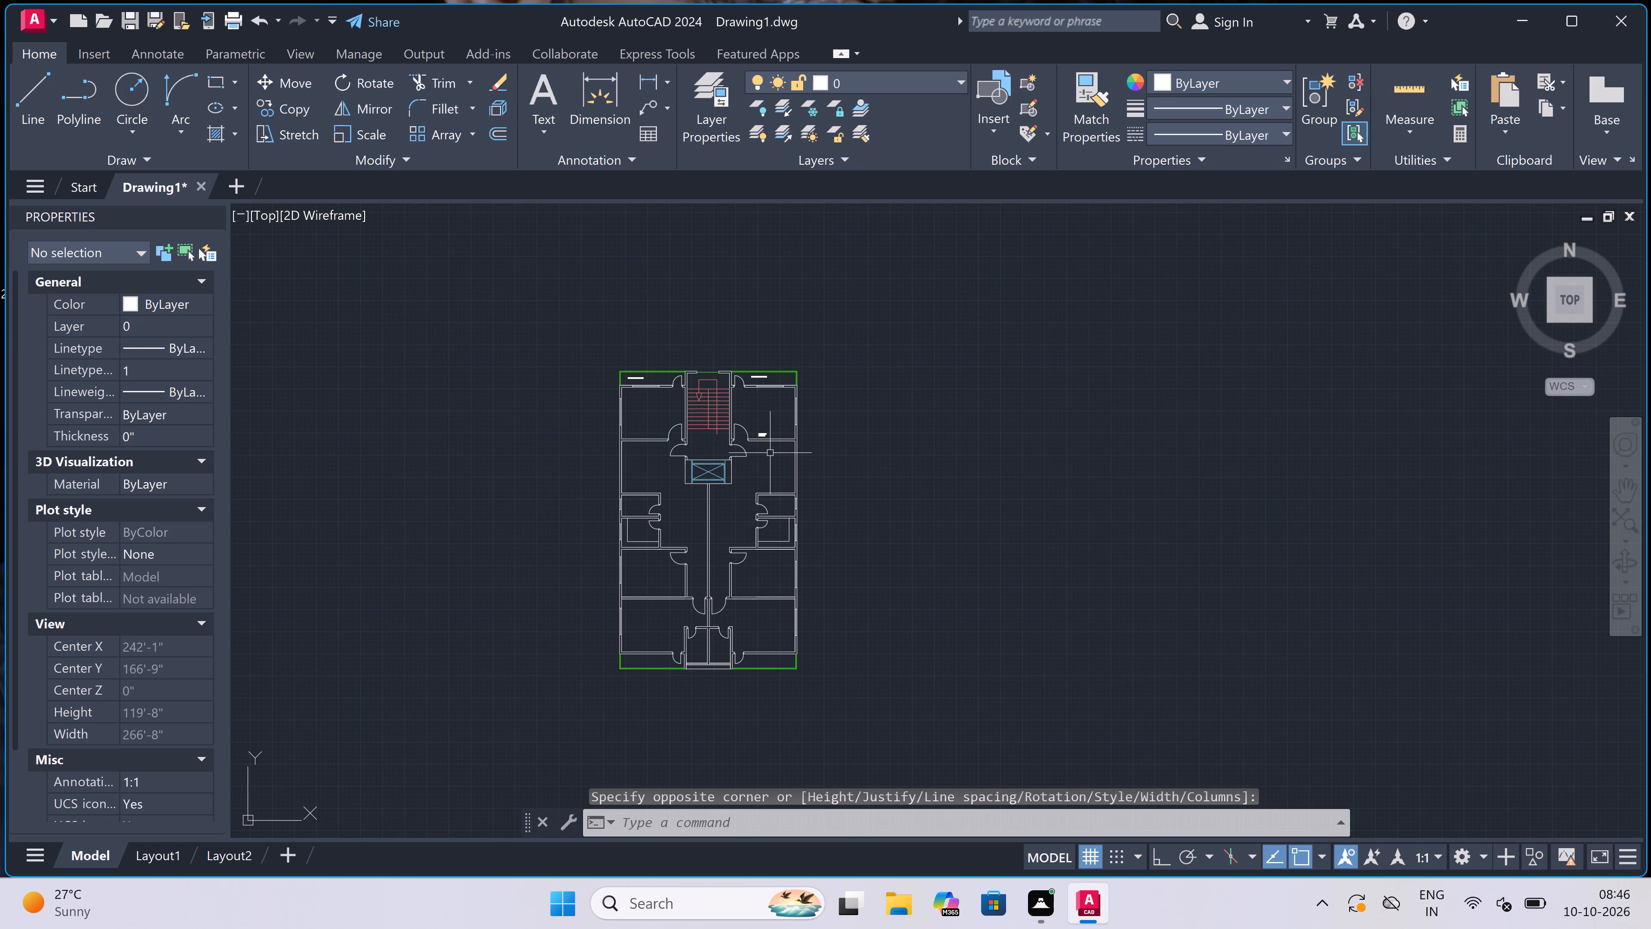
pyautogui.press('space')
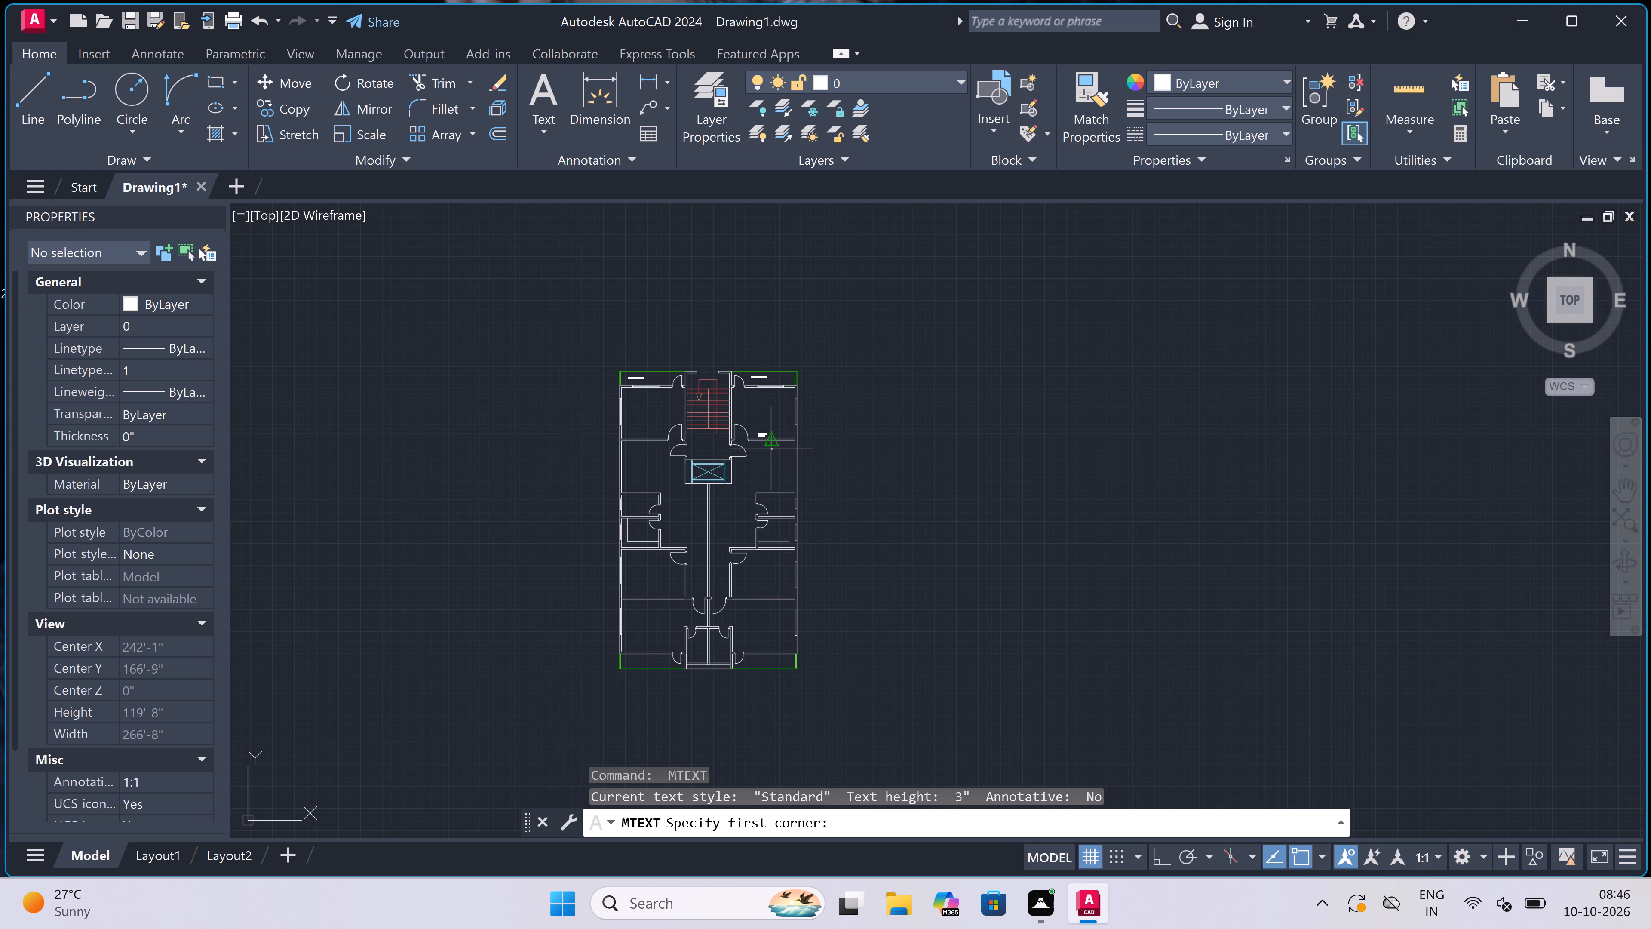
pyautogui.scroll(3, 773, 458)
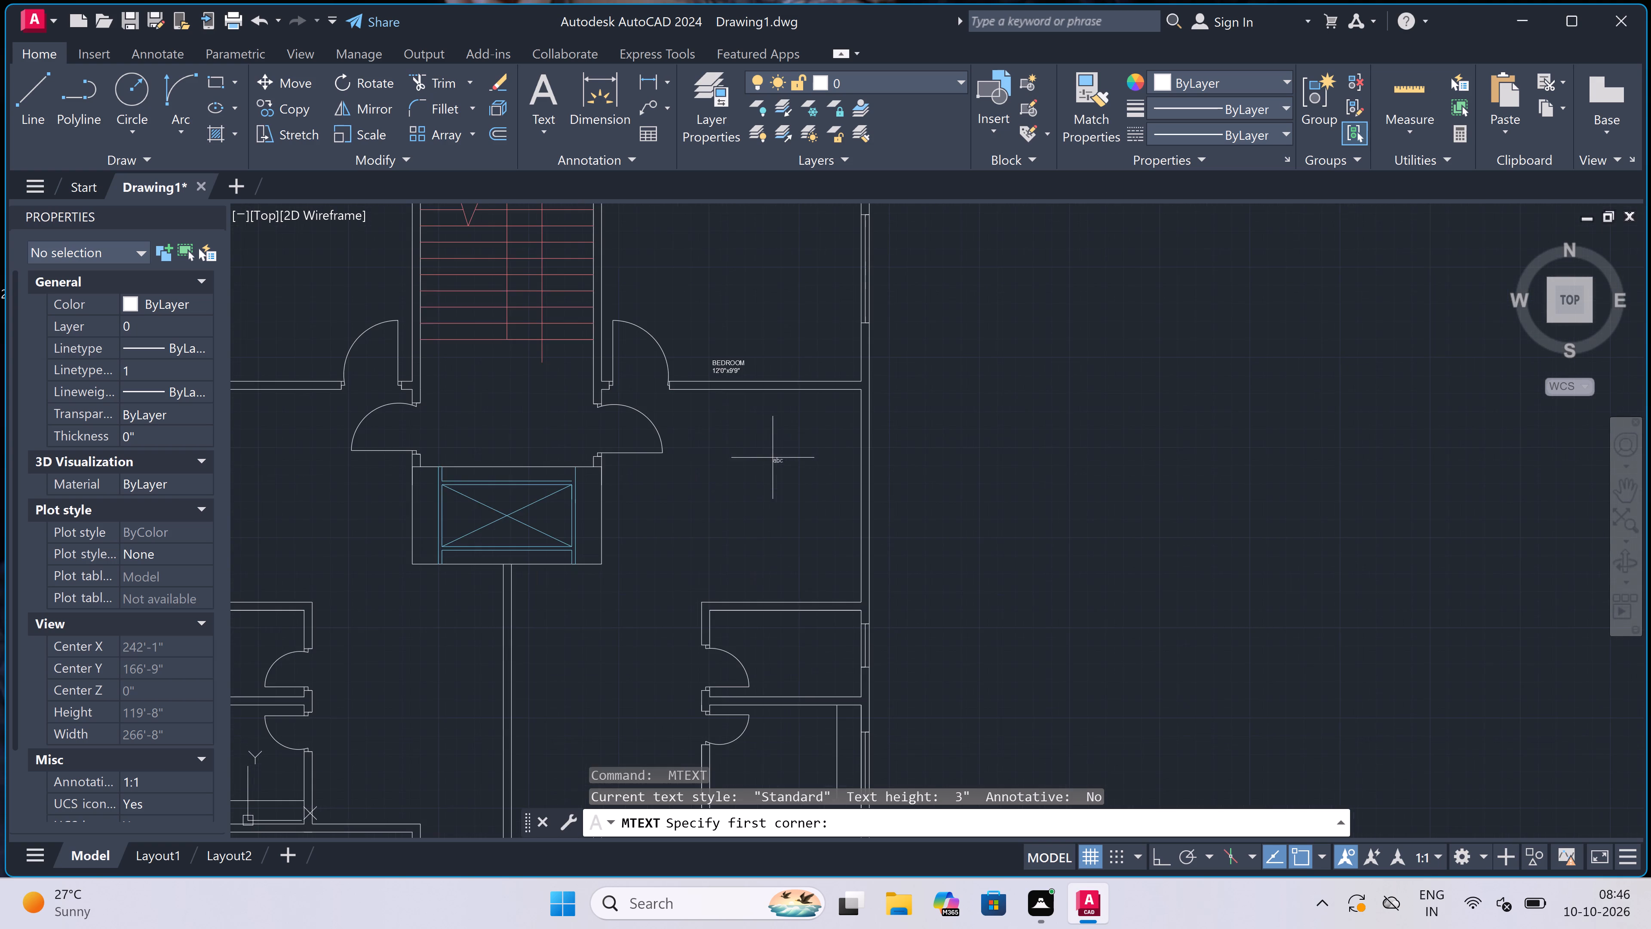
pyautogui.scroll(1, 758, 494)
pyautogui.click(668, 497)
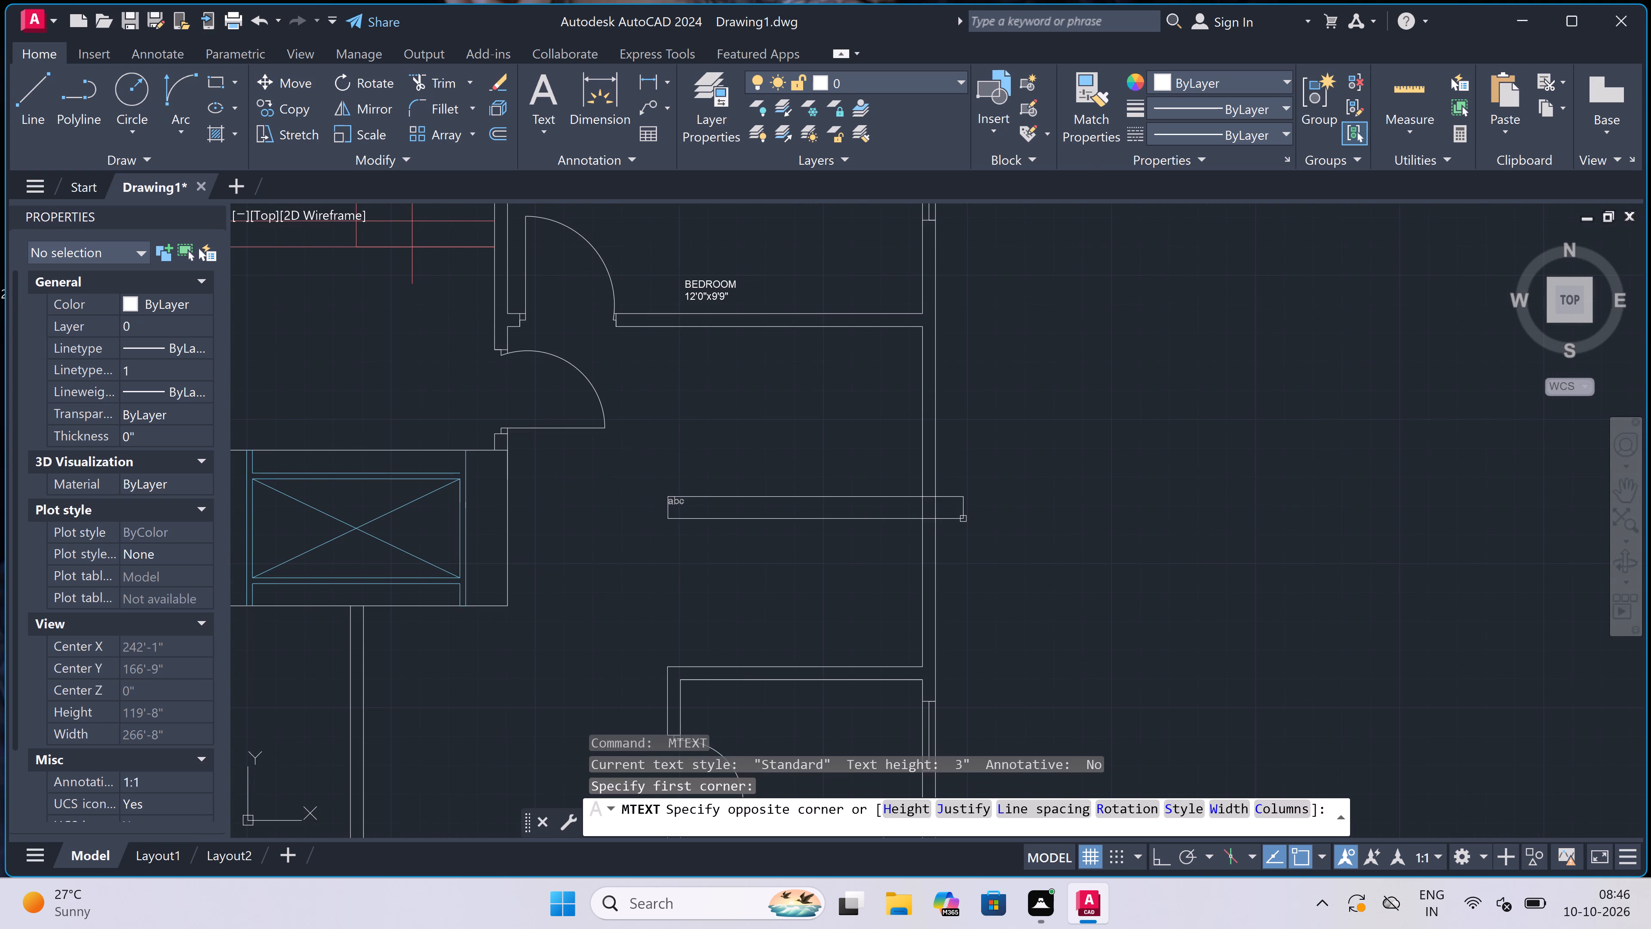
pyautogui.doubleClick(964, 517)
pyautogui.scroll(2, 694, 511)
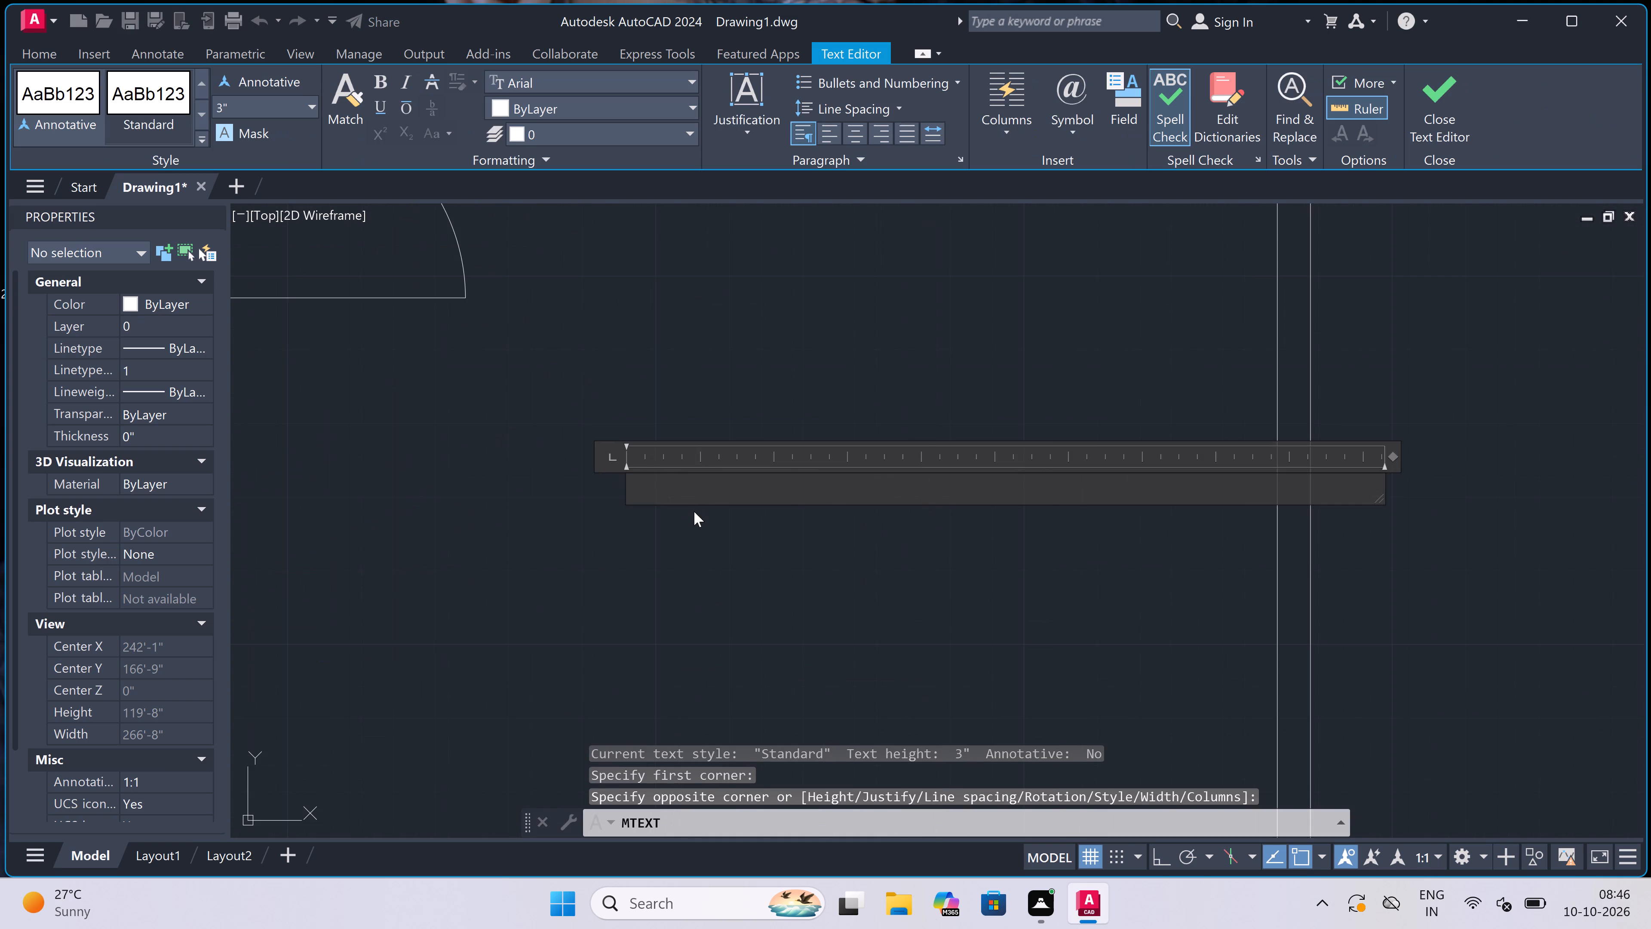
pyautogui.write('DRAW')
pyautogui.write('ING')
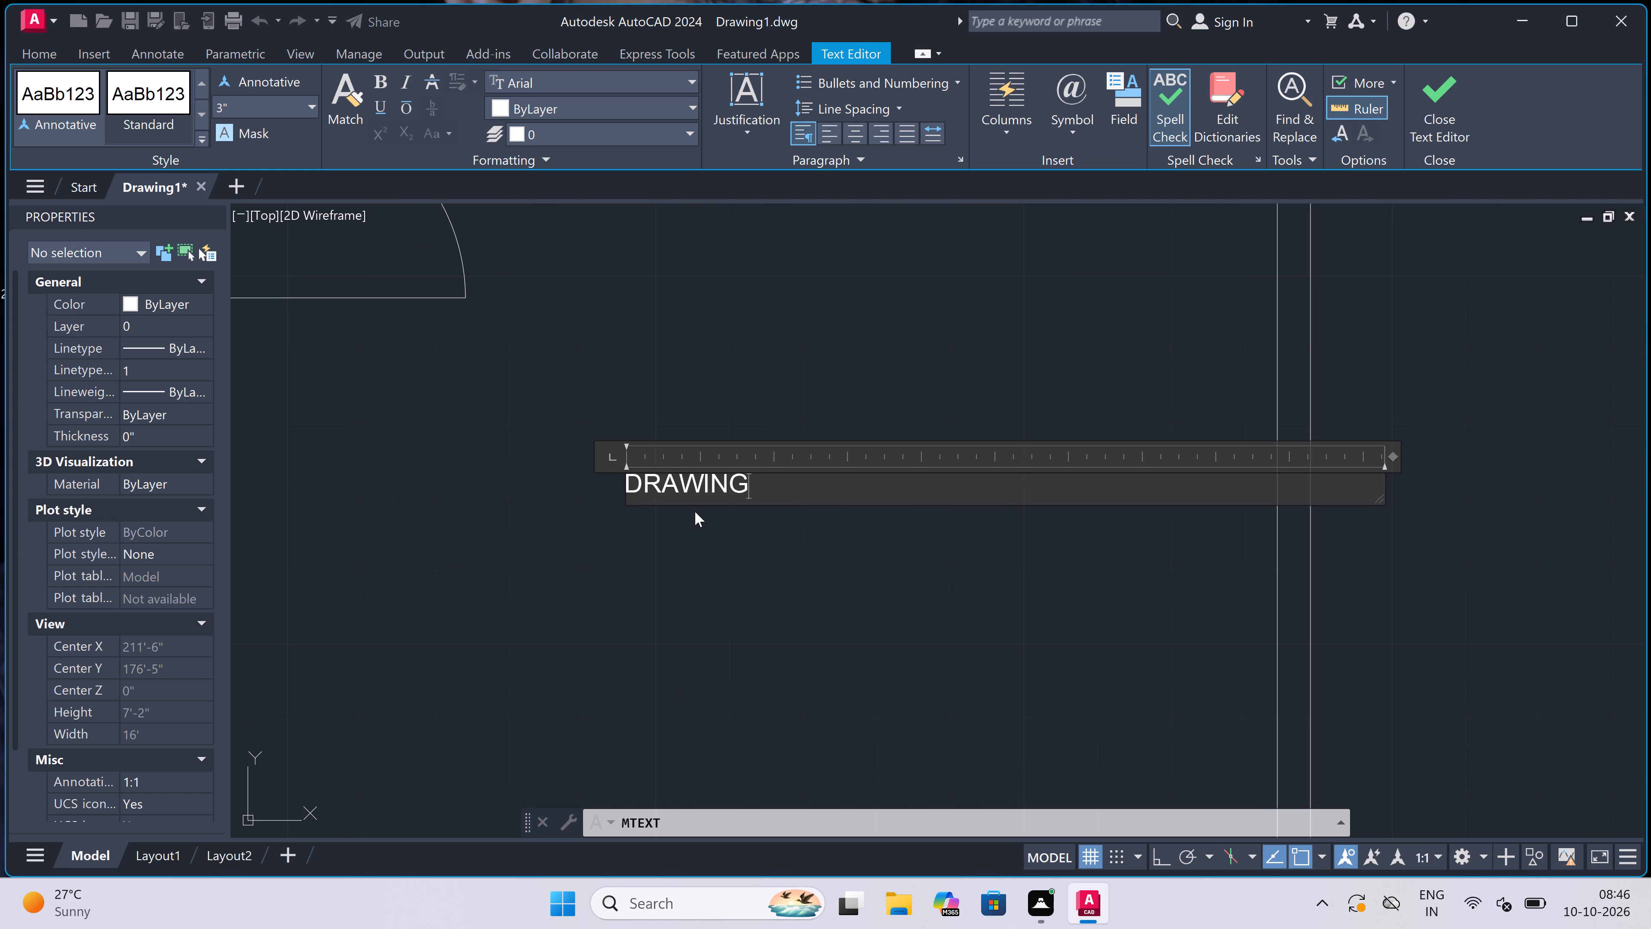
pyautogui.press('Return')
pyautogui.write("11'10")
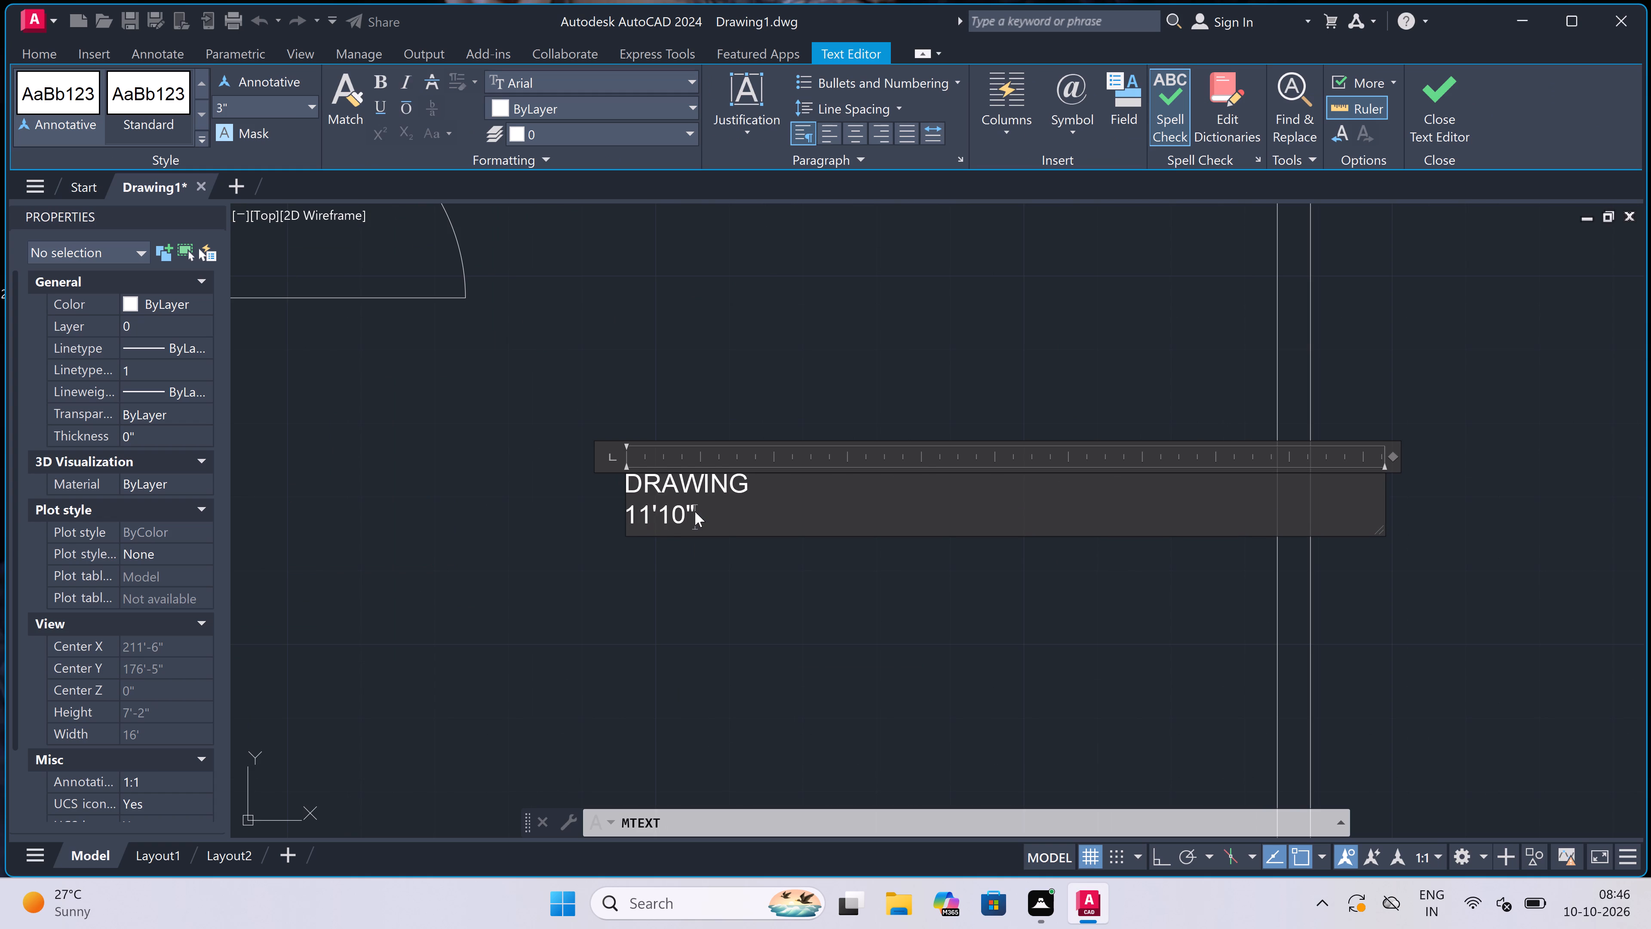
pyautogui.write('9\'10"')
pyautogui.doubleClick(464, 452)
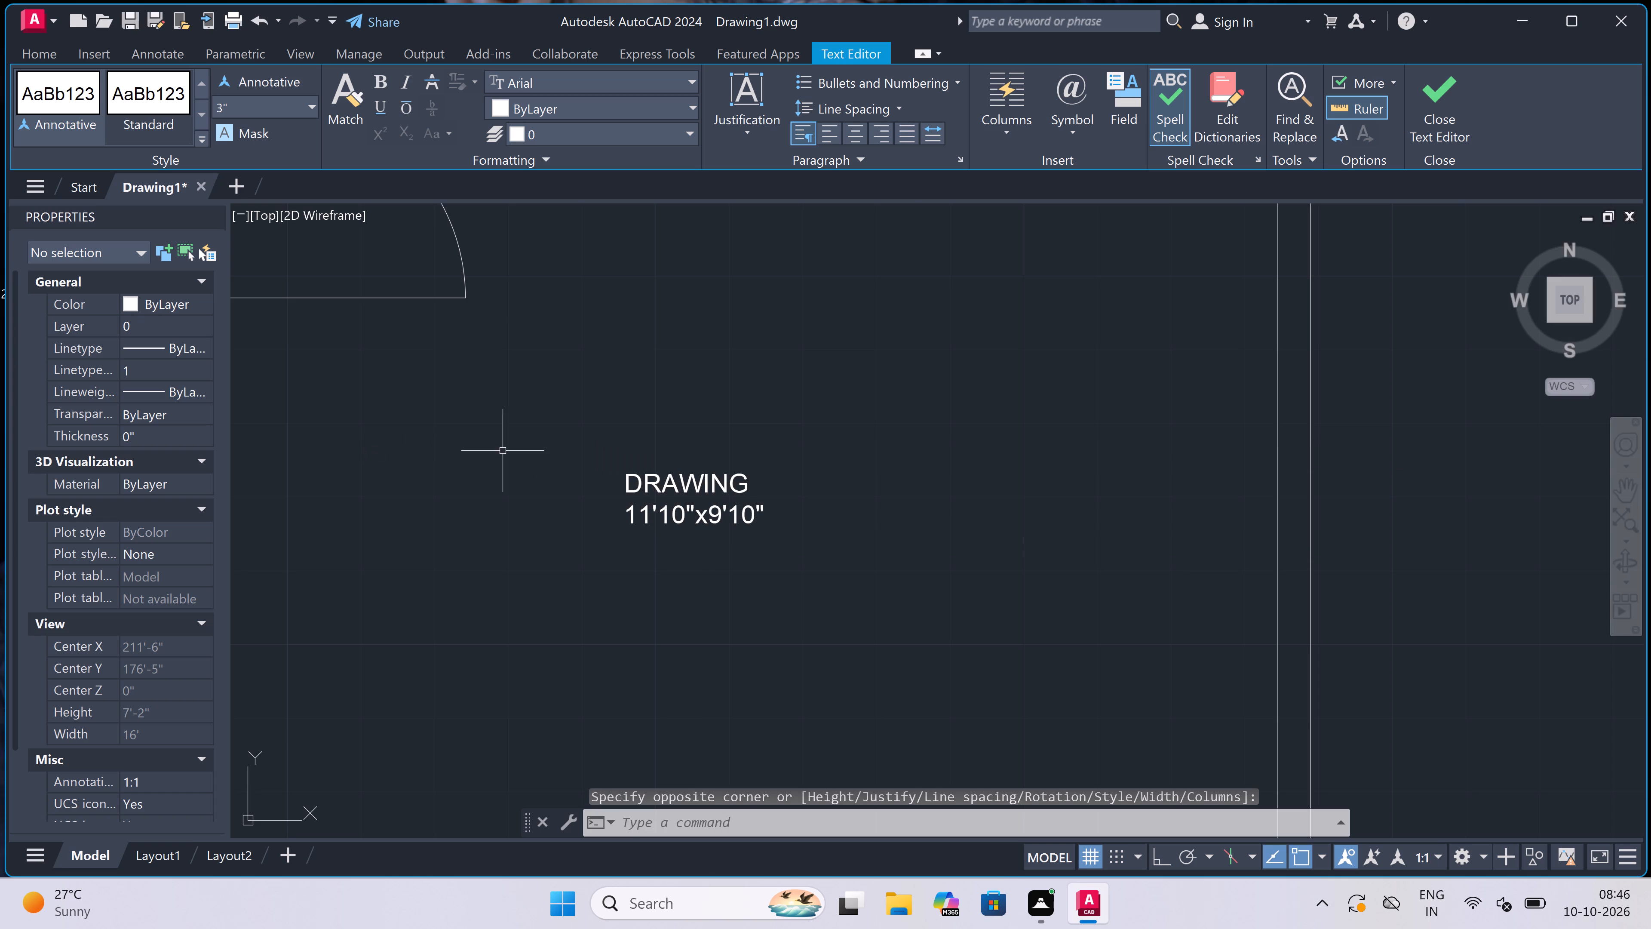
# Label the small room directly below the right-hand DRAWING space with two-line multiline text "TOILET" and "7'0"x4'0"".
pyautogui.scroll(-3, 681, 451)
pyautogui.press('space')
pyautogui.scroll(-2, 681, 450)
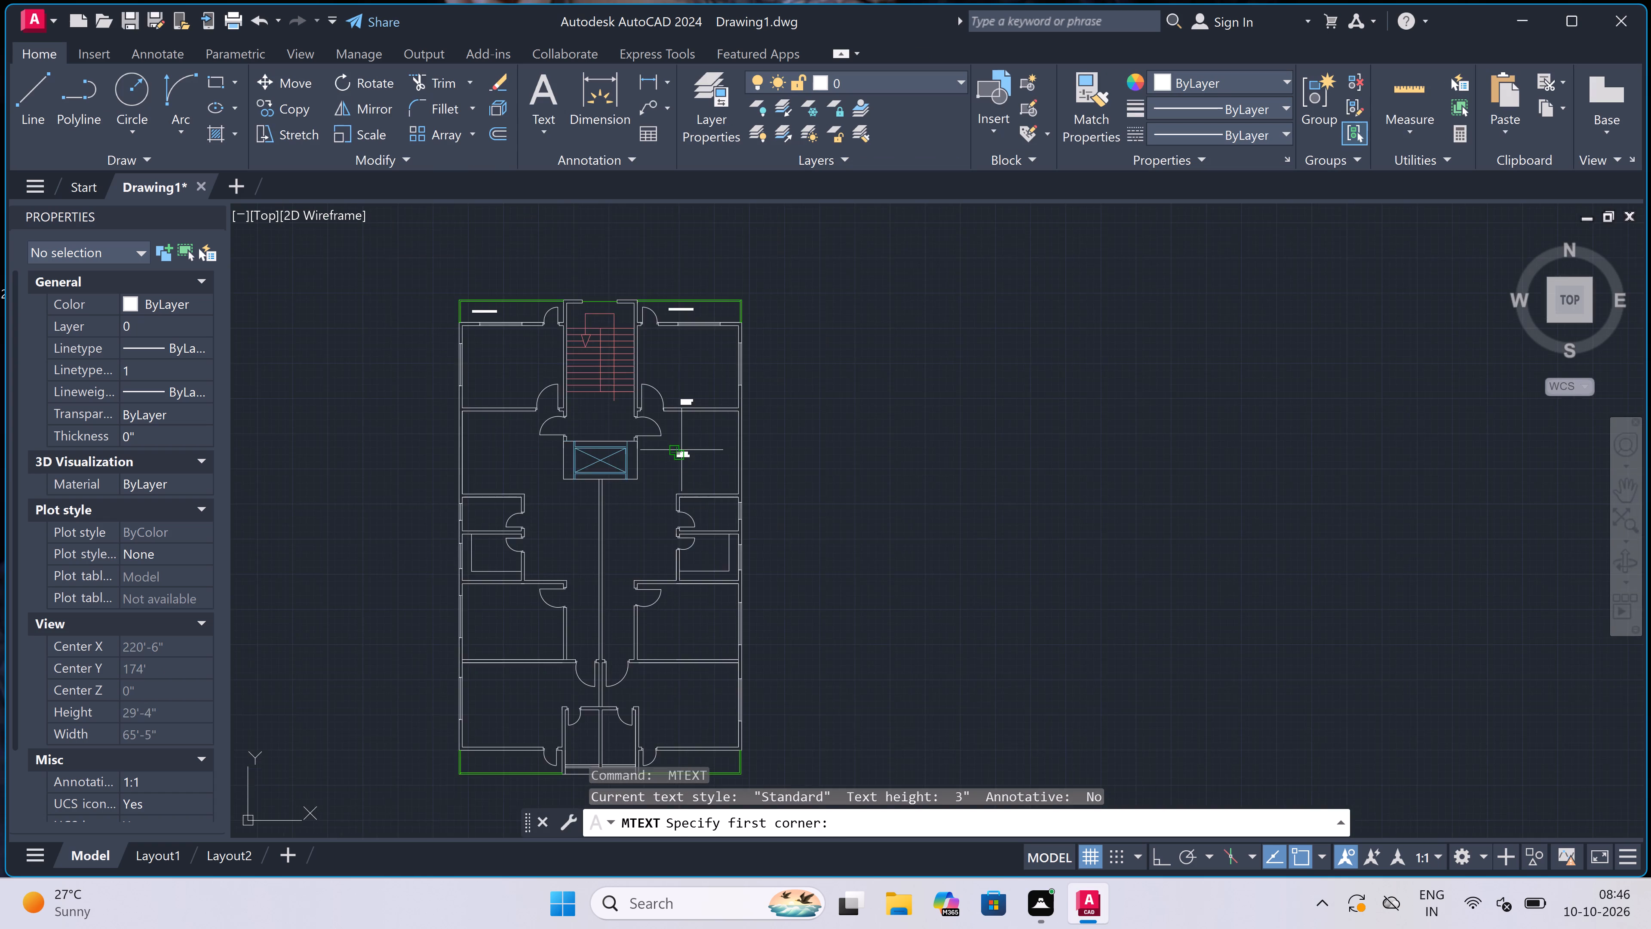
pyautogui.scroll(-2, 681, 450)
pyautogui.scroll(3, 697, 502)
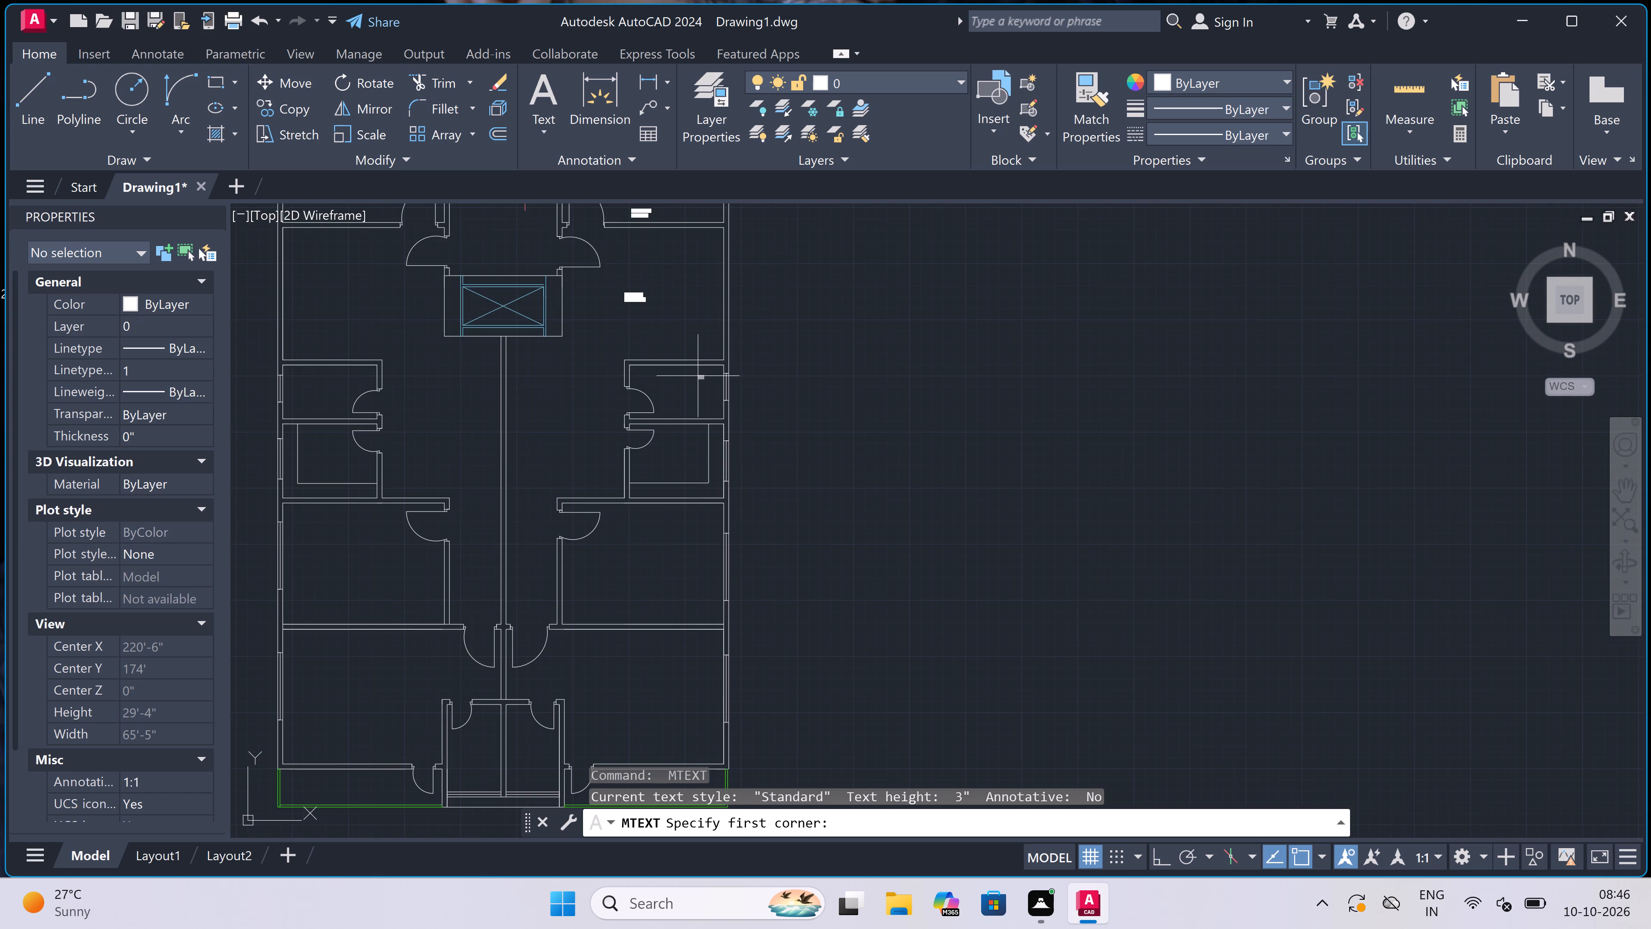
pyautogui.scroll(3, 698, 376)
pyautogui.scroll(1, 523, 369)
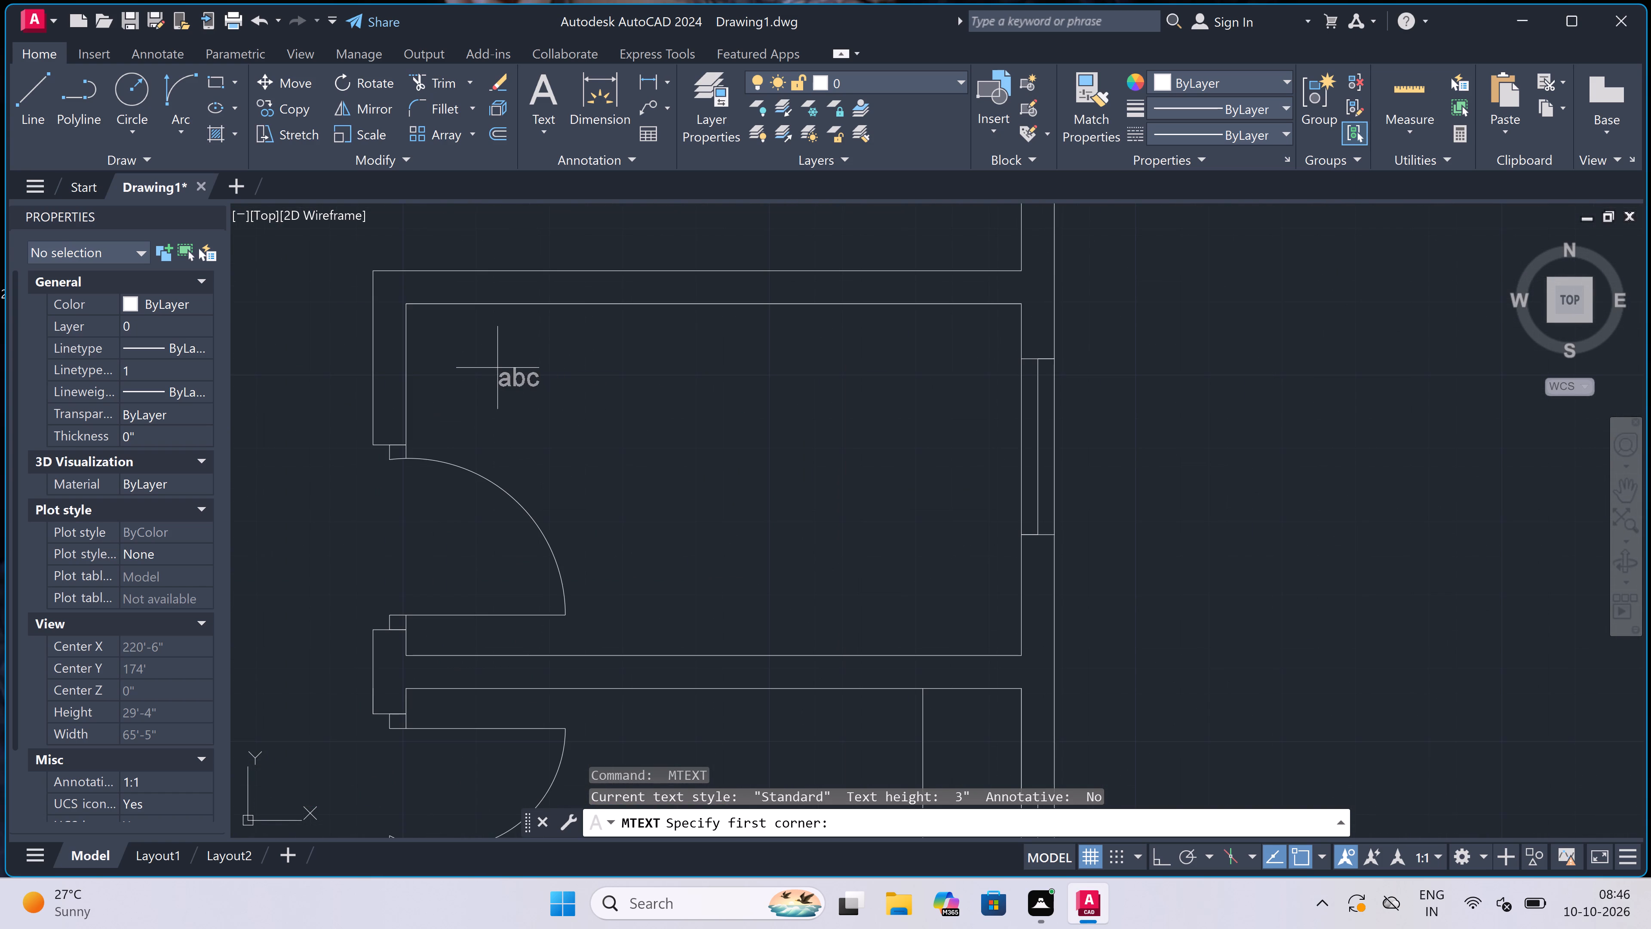
pyautogui.click(486, 369)
pyautogui.click(1141, 429)
pyautogui.scroll(-3, 1135, 437)
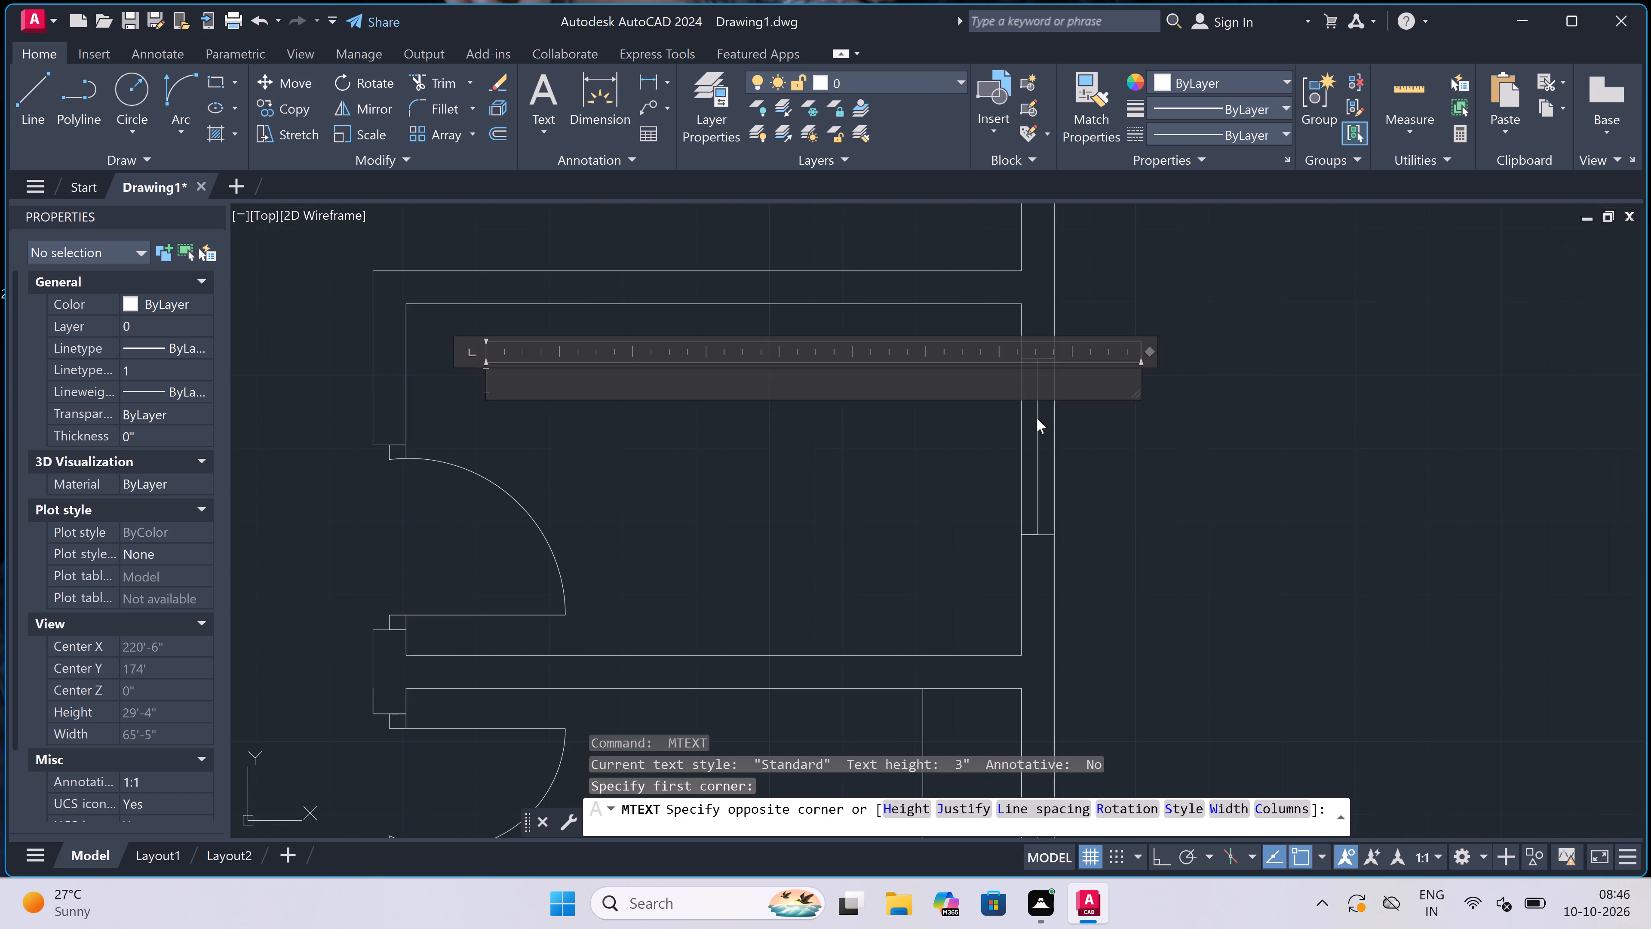
pyautogui.scroll(3, 630, 375)
pyautogui.scroll(-3, 917, 399)
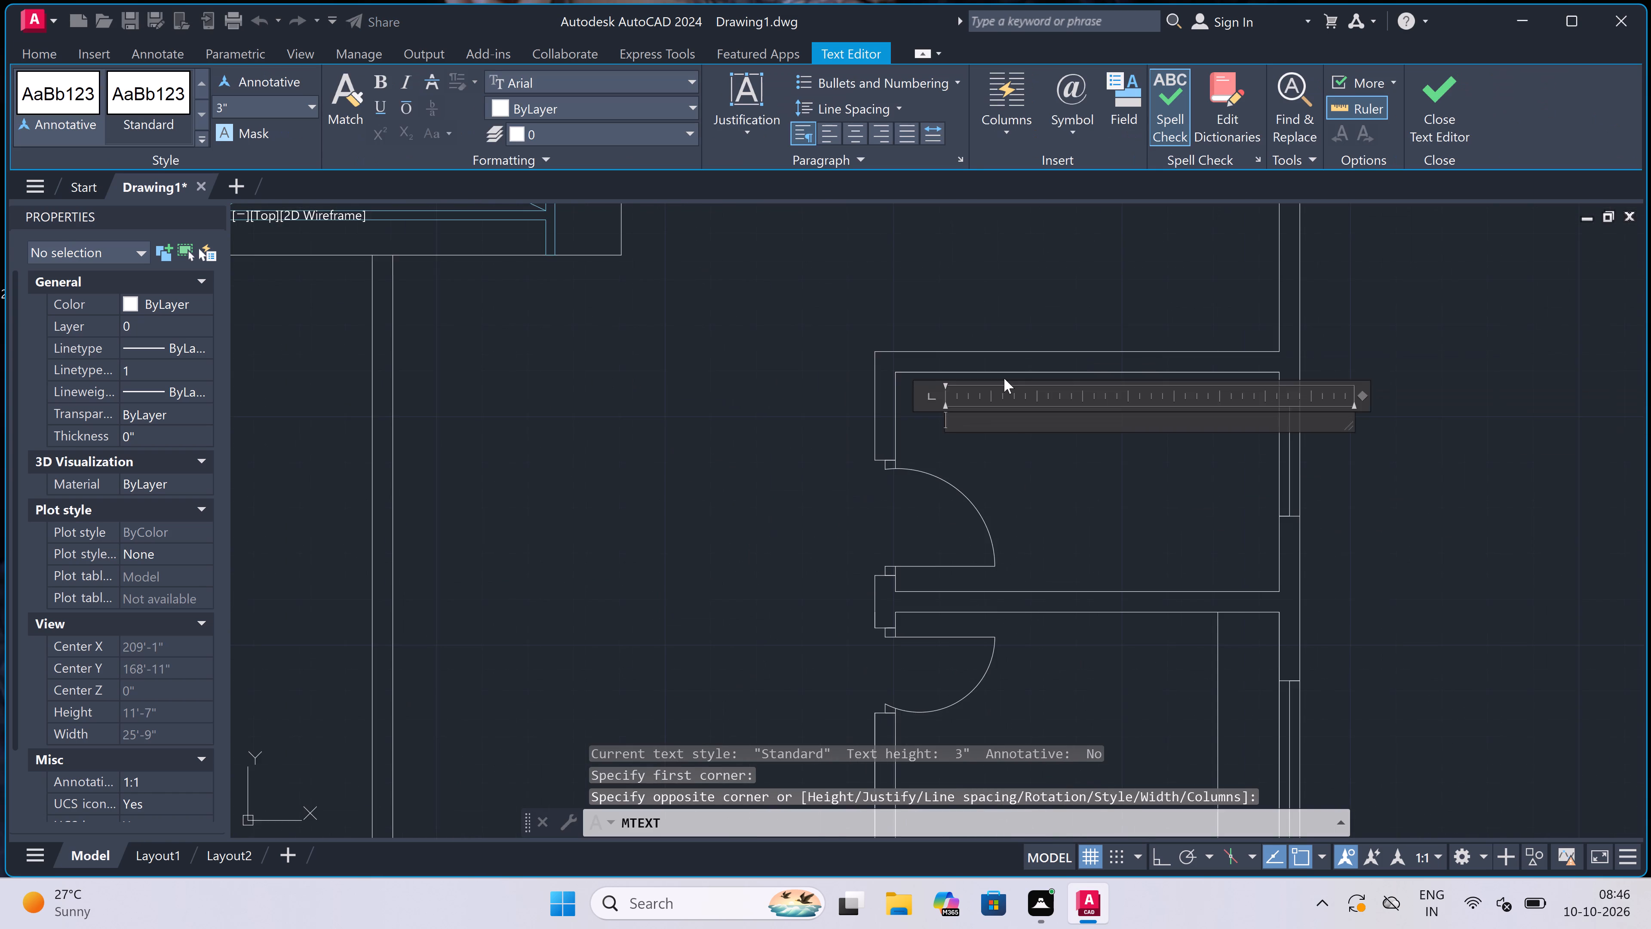
pyautogui.scroll(3, 1004, 378)
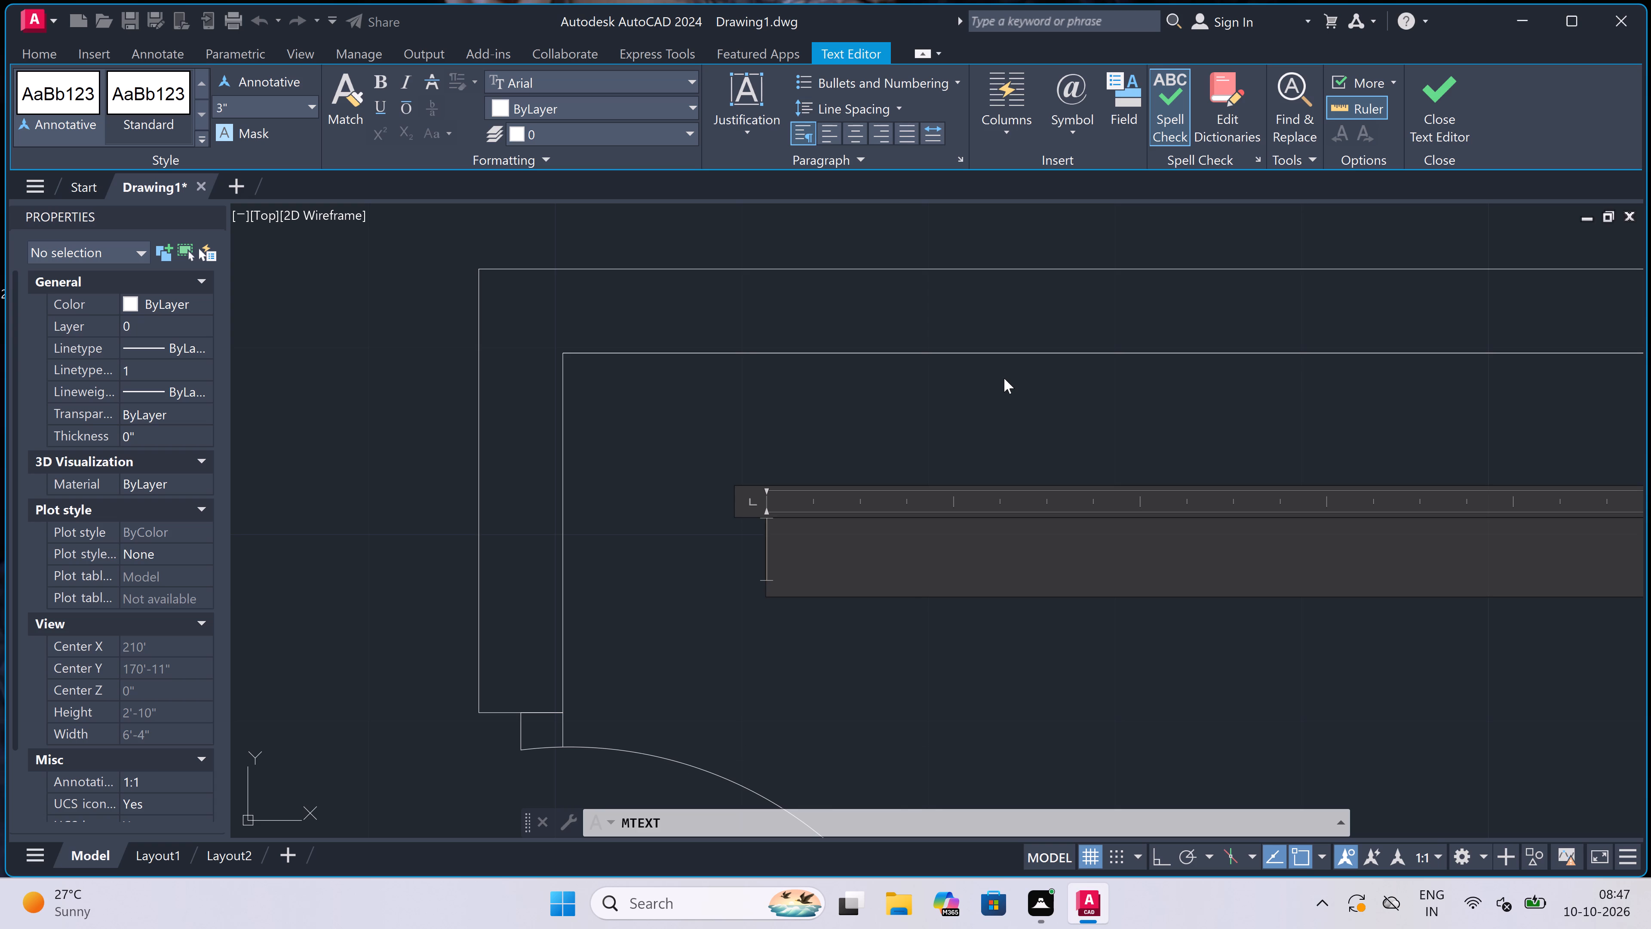
pyautogui.scroll(-4, 987, 397)
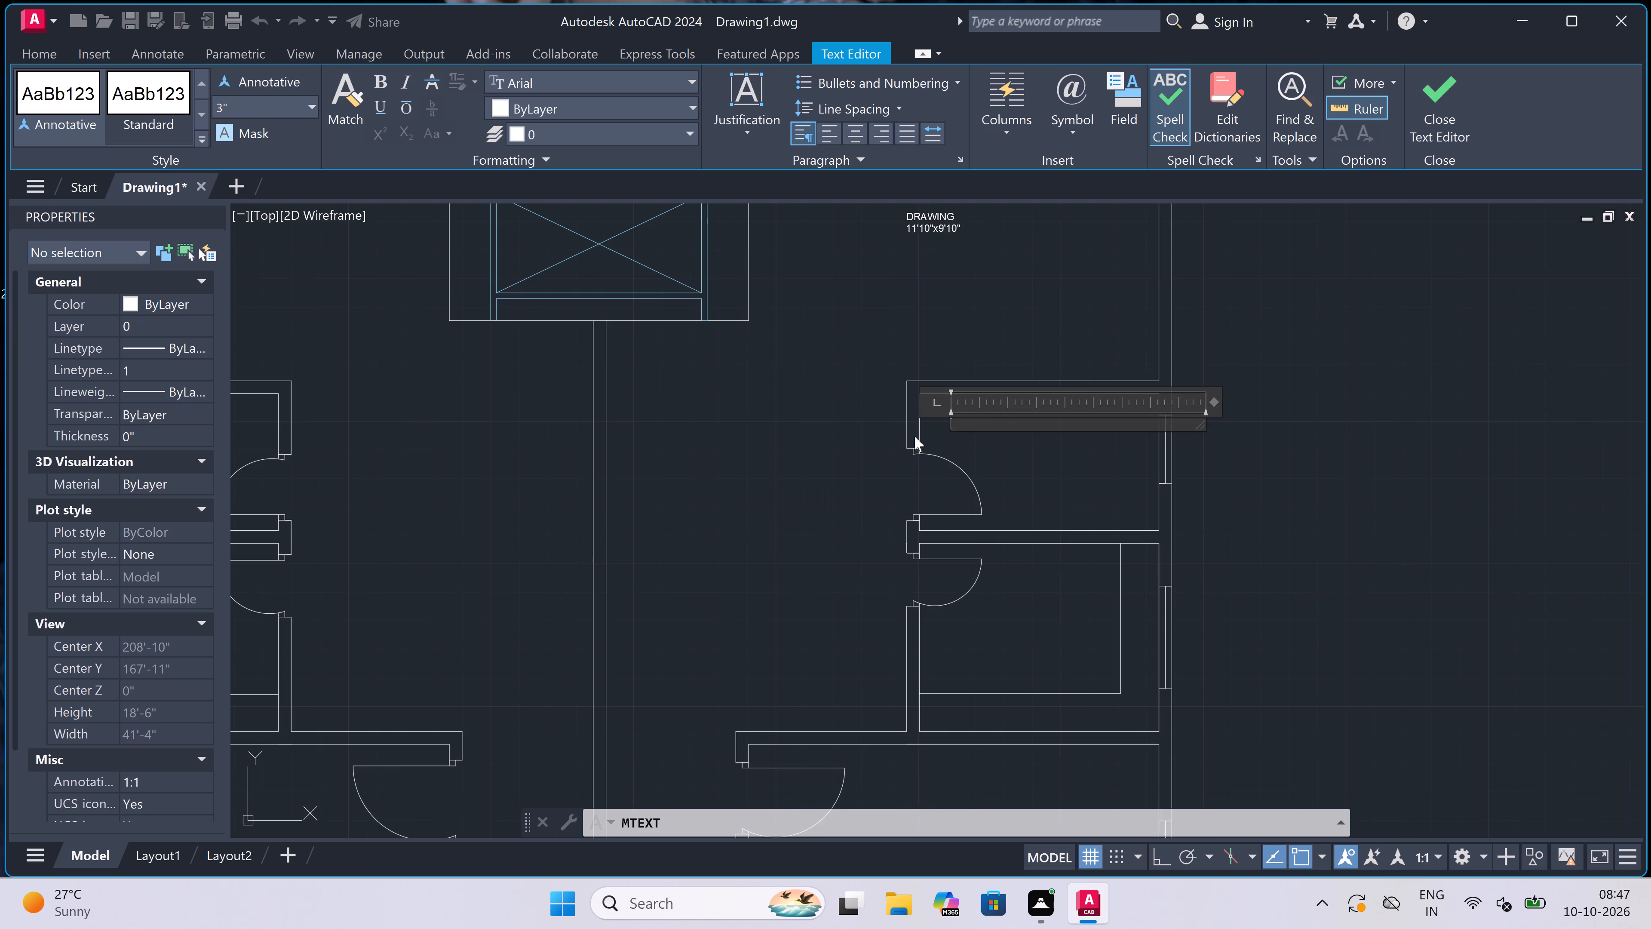
pyautogui.scroll(2, 1028, 416)
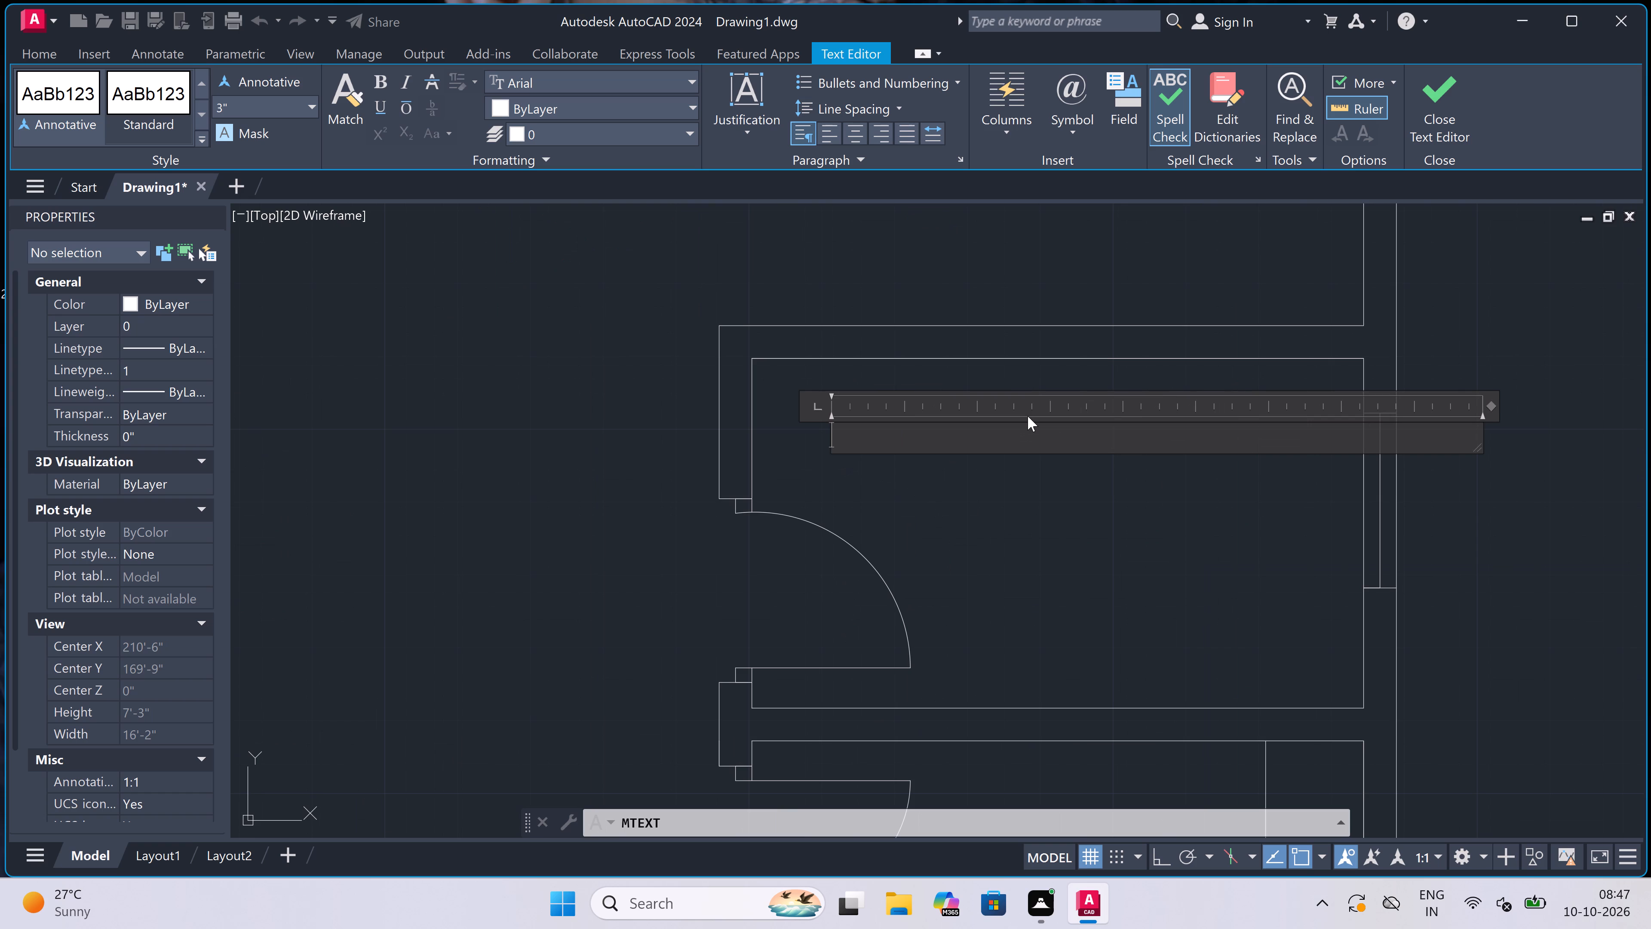
pyautogui.write('TOILET')
pyautogui.press('Return')
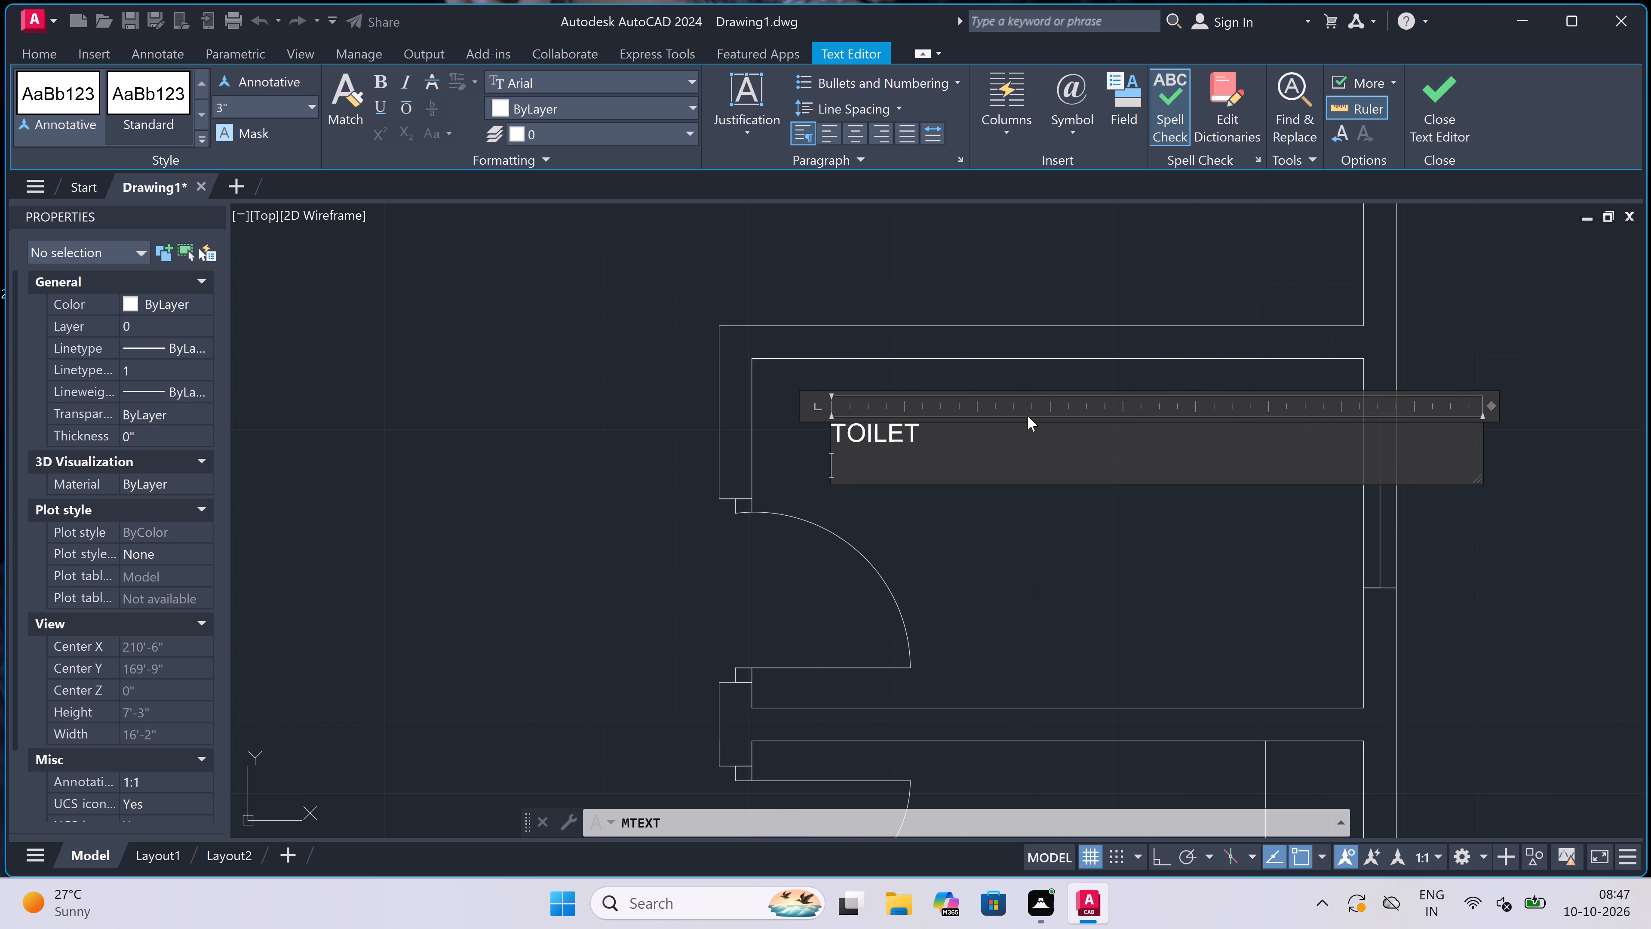
pyautogui.write("7'0")
pyautogui.write('"x')
pyautogui.write('4\'0"')
pyautogui.click(698, 437)
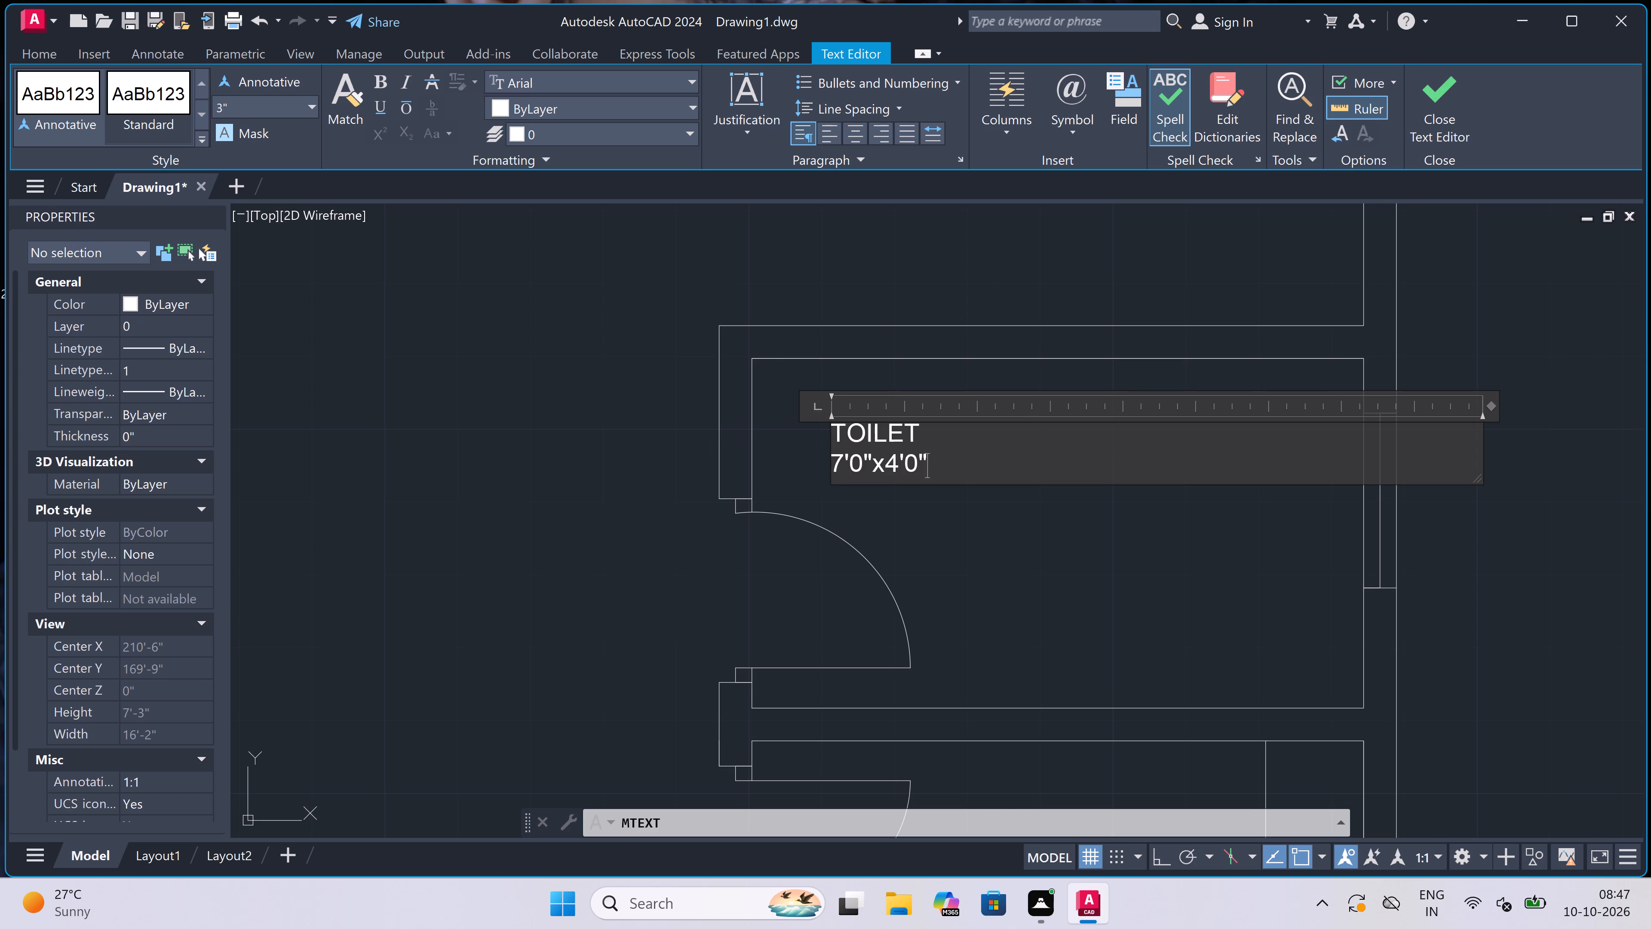
# Label the room with the counter outline below that toilet with two-line multiline text "KITCHEN" and "7'0"x5'6"".
pyautogui.scroll(-5, 703, 410)
pyautogui.press('space')
pyautogui.scroll(2, 730, 465)
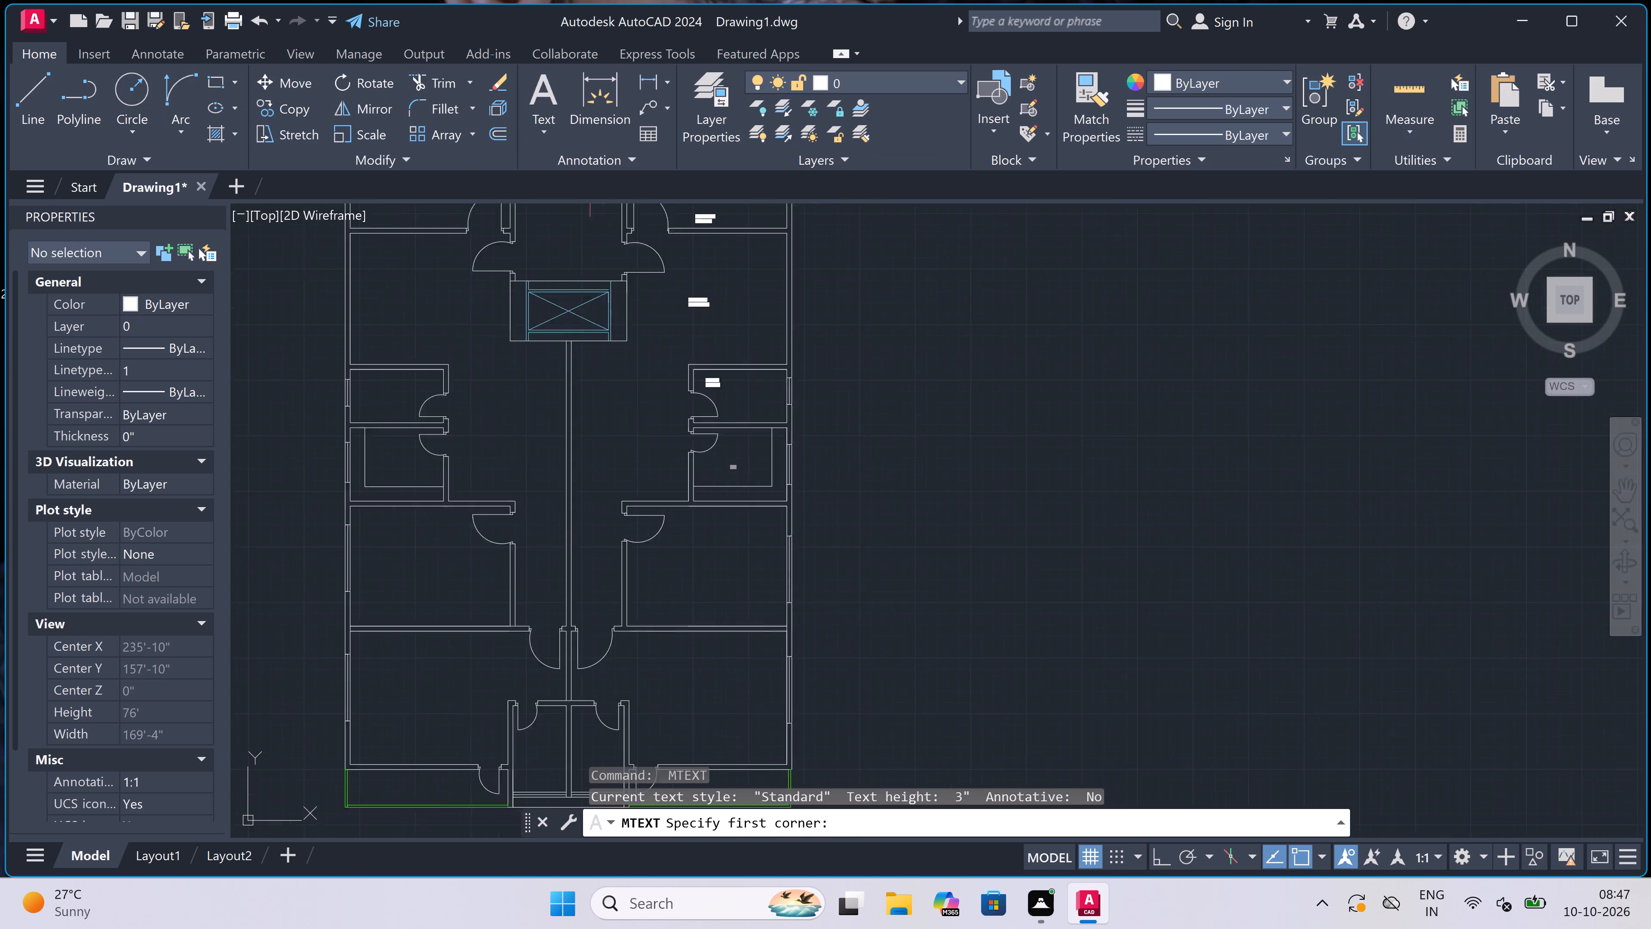
pyautogui.scroll(3, 730, 465)
pyautogui.click(617, 474)
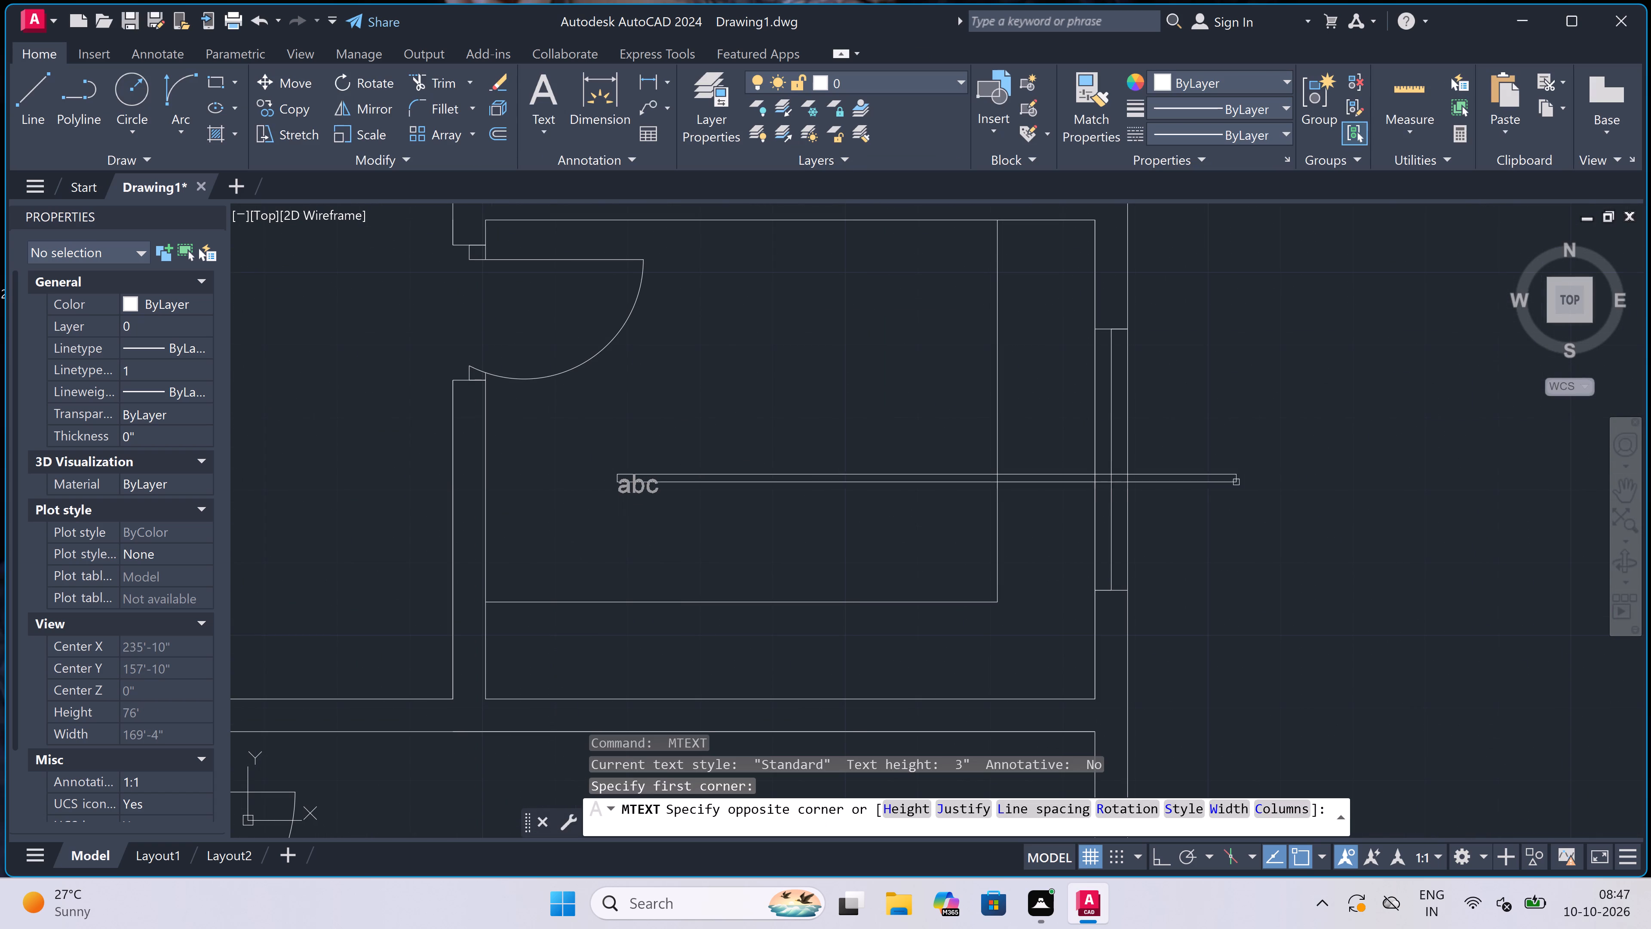
pyautogui.doubleClick(1310, 474)
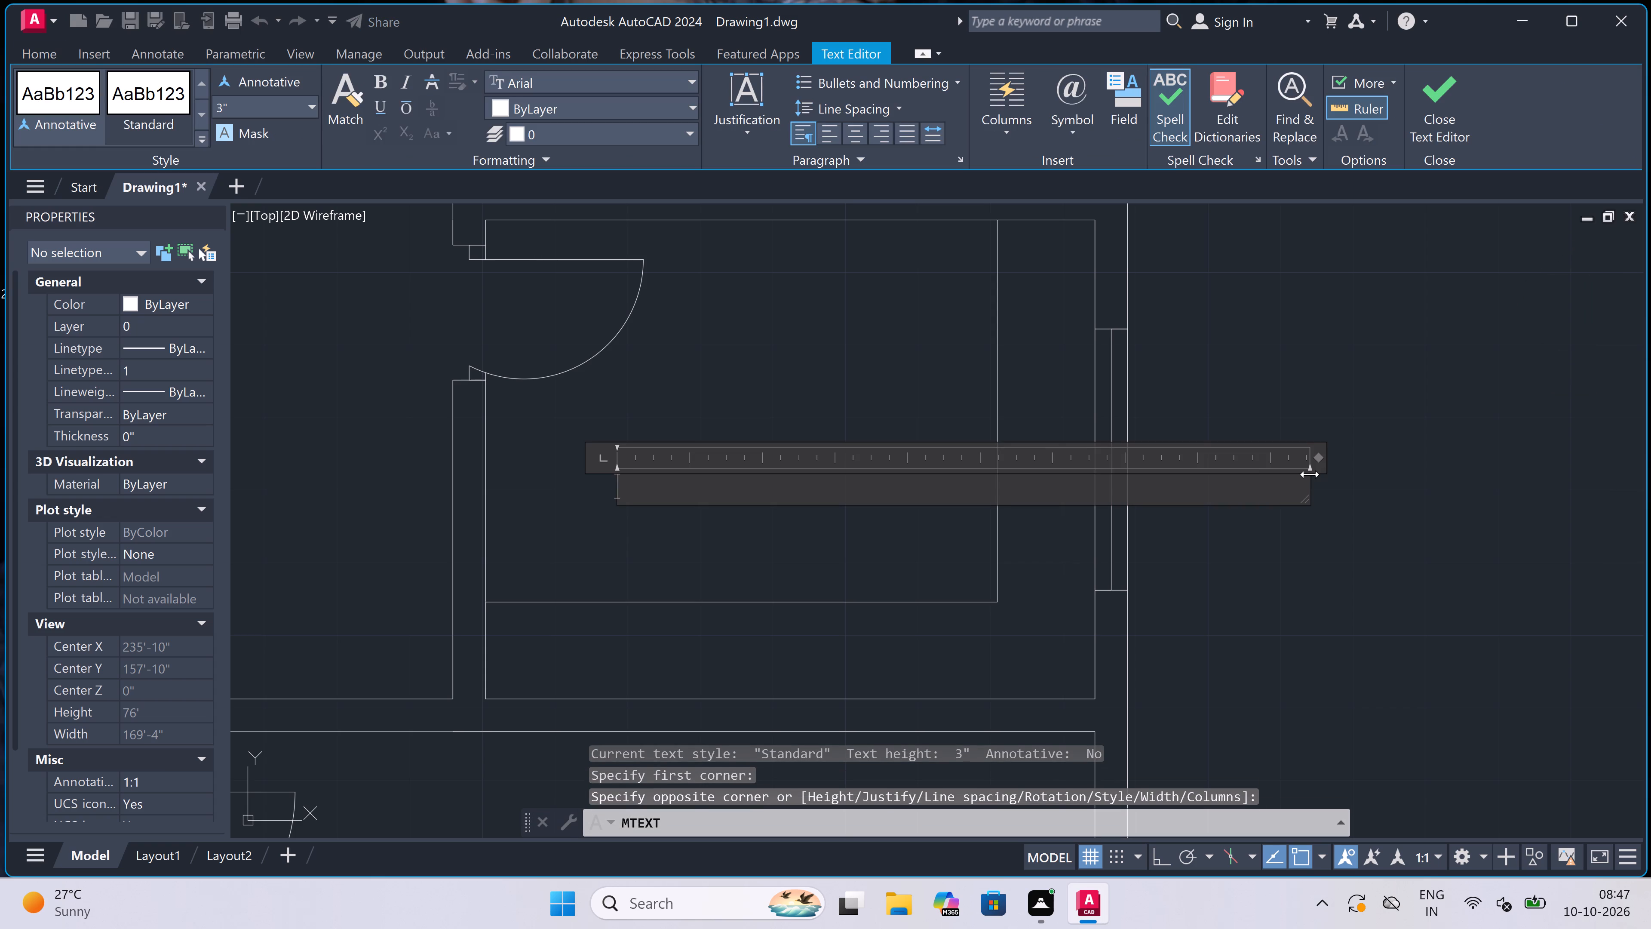
pyautogui.write('KITCHEN')
pyautogui.press('Return')
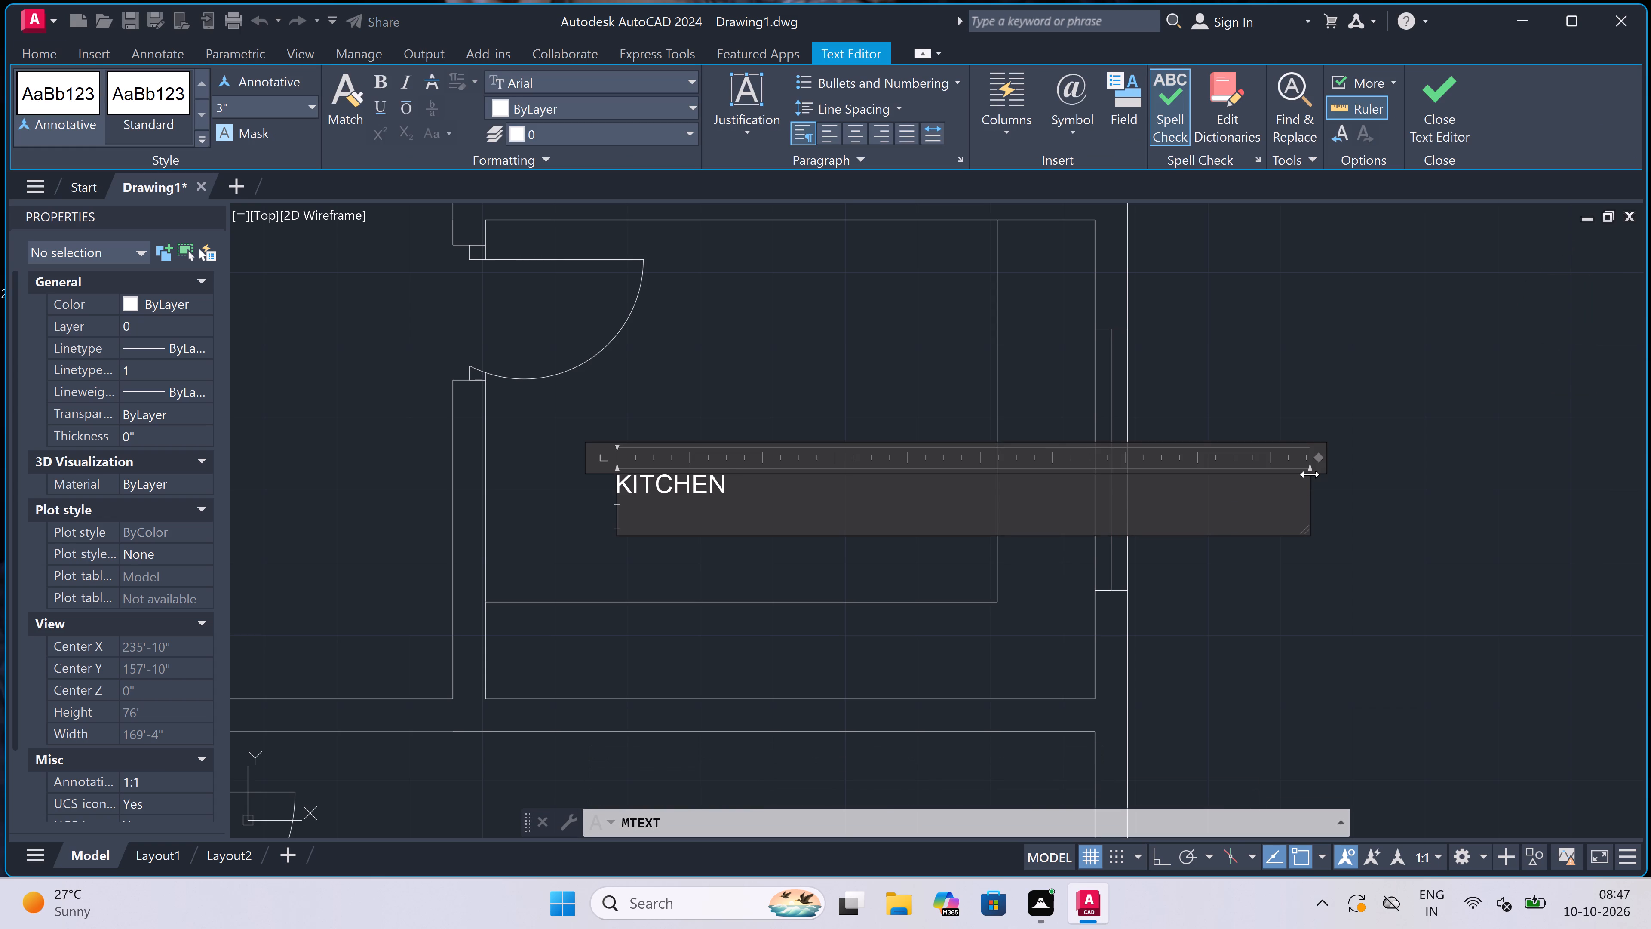
pyautogui.write("7'0")
pyautogui.hotkey('shift', '"')
pyautogui.press('x')
pyautogui.write("5'6")
pyautogui.hotkey('shift', '"')
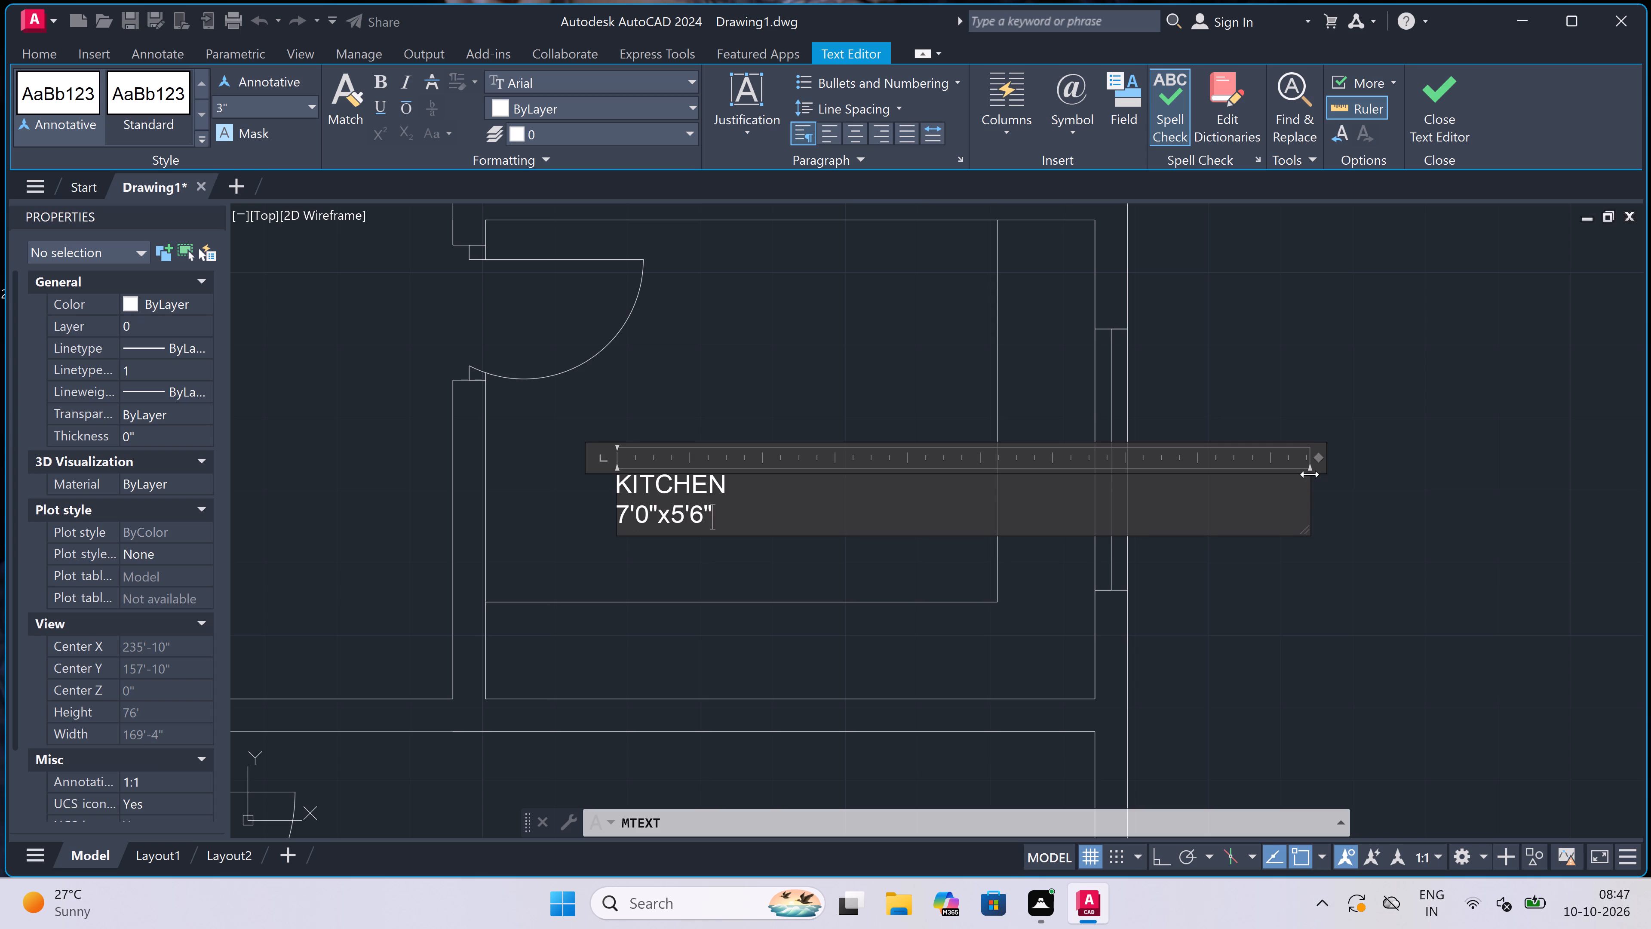
pyautogui.click(739, 311)
# Label the room below the right-hand kitchen with two-line multiline text "BEDROOM" and "12'0"x9'0"" near its upper wall.
pyautogui.scroll(-5, 739, 310)
pyautogui.scroll(2, 729, 345)
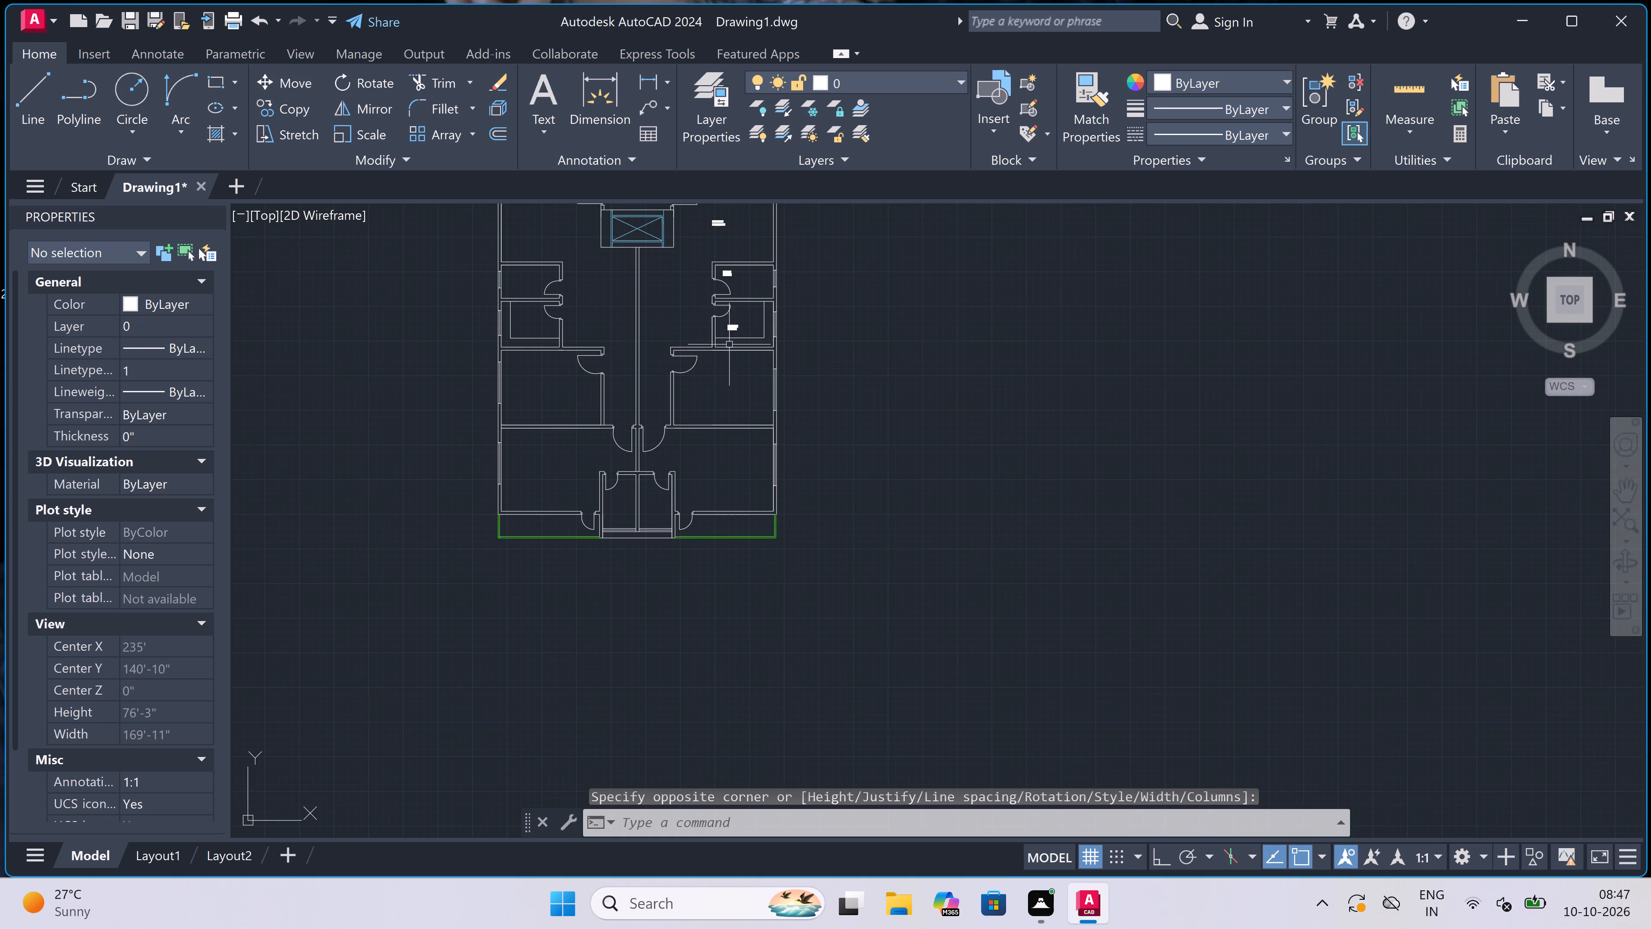
pyautogui.scroll(2, 729, 345)
pyautogui.press('space')
pyautogui.click(621, 436)
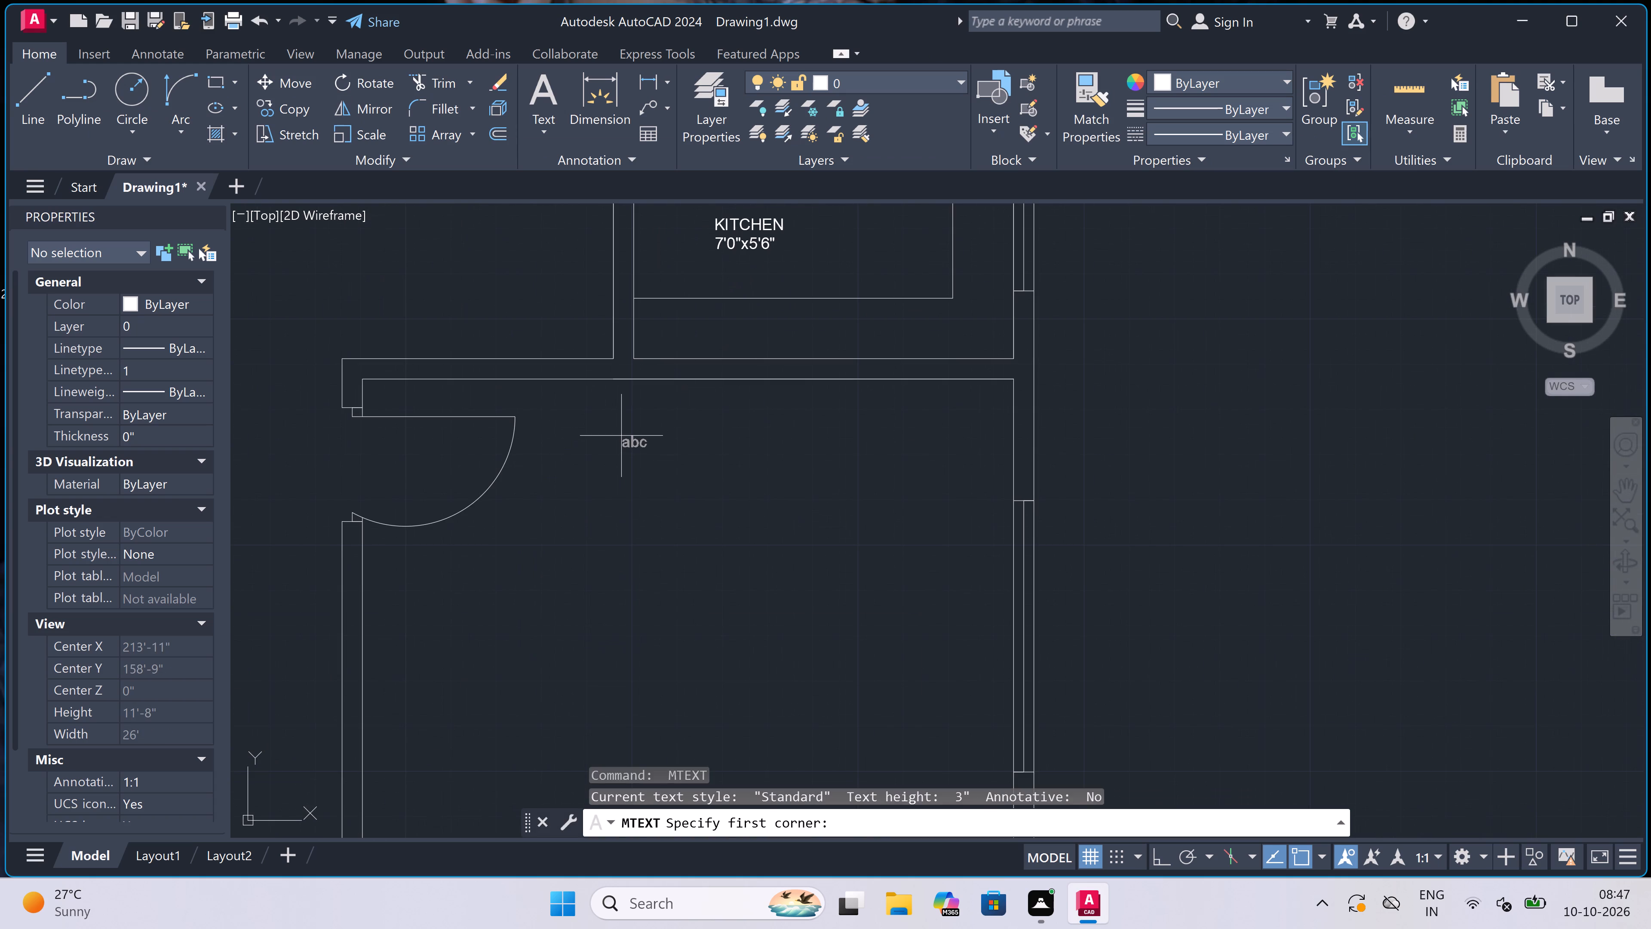
pyautogui.click(1341, 432)
pyautogui.scroll(2, 789, 340)
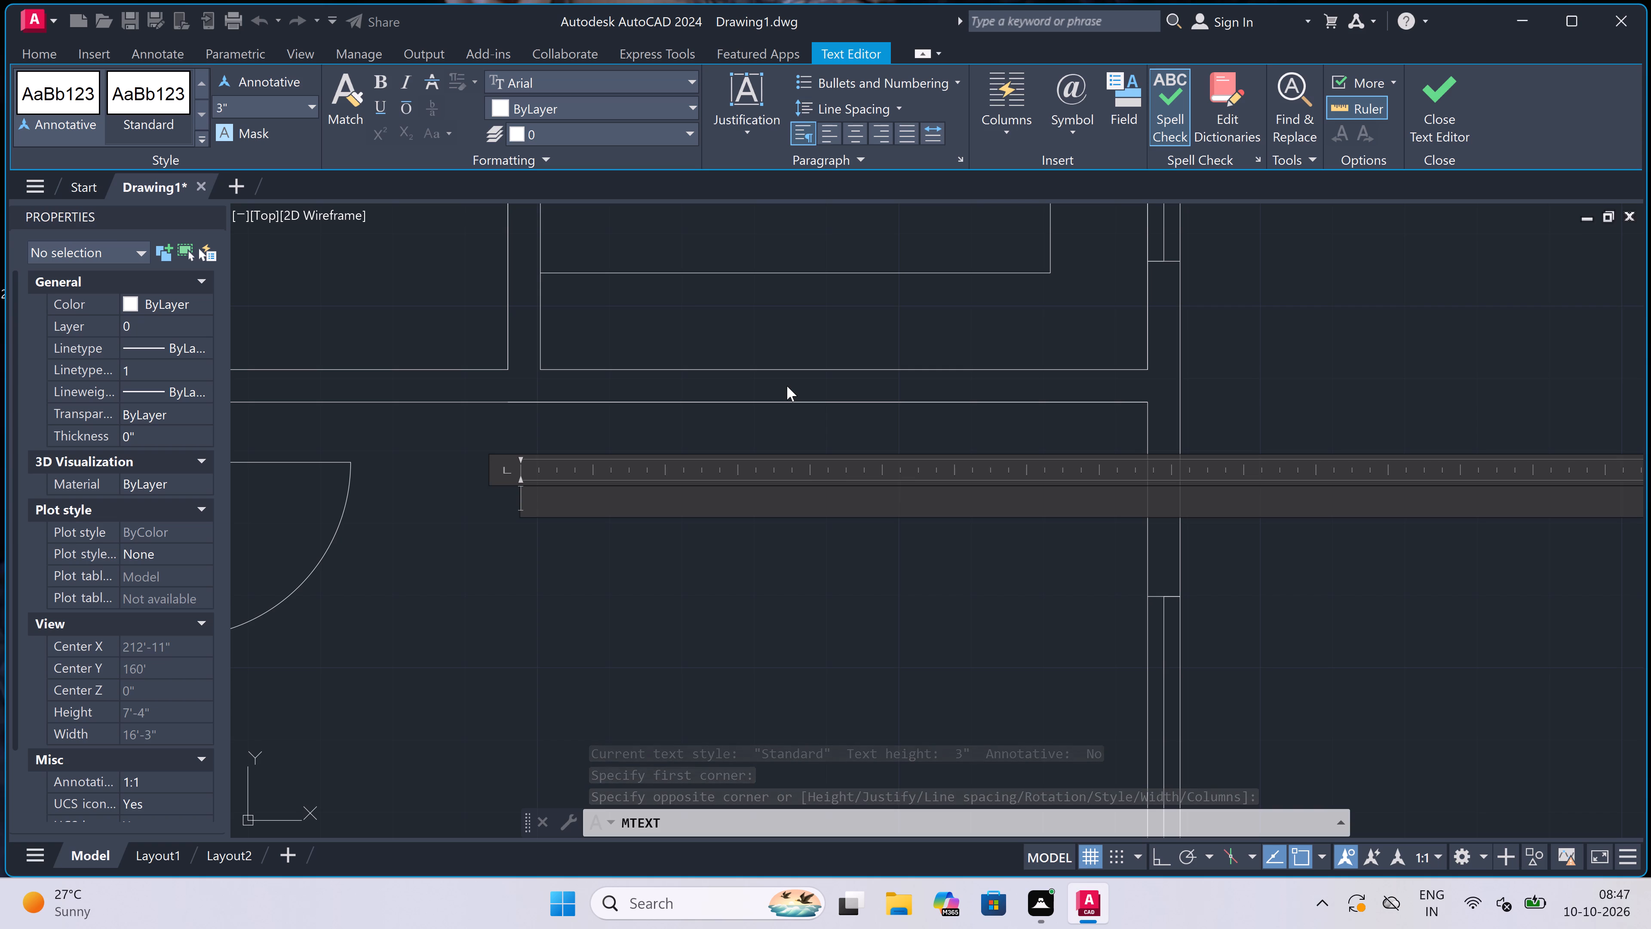
pyautogui.write('BEDROOM')
pyautogui.press('Return')
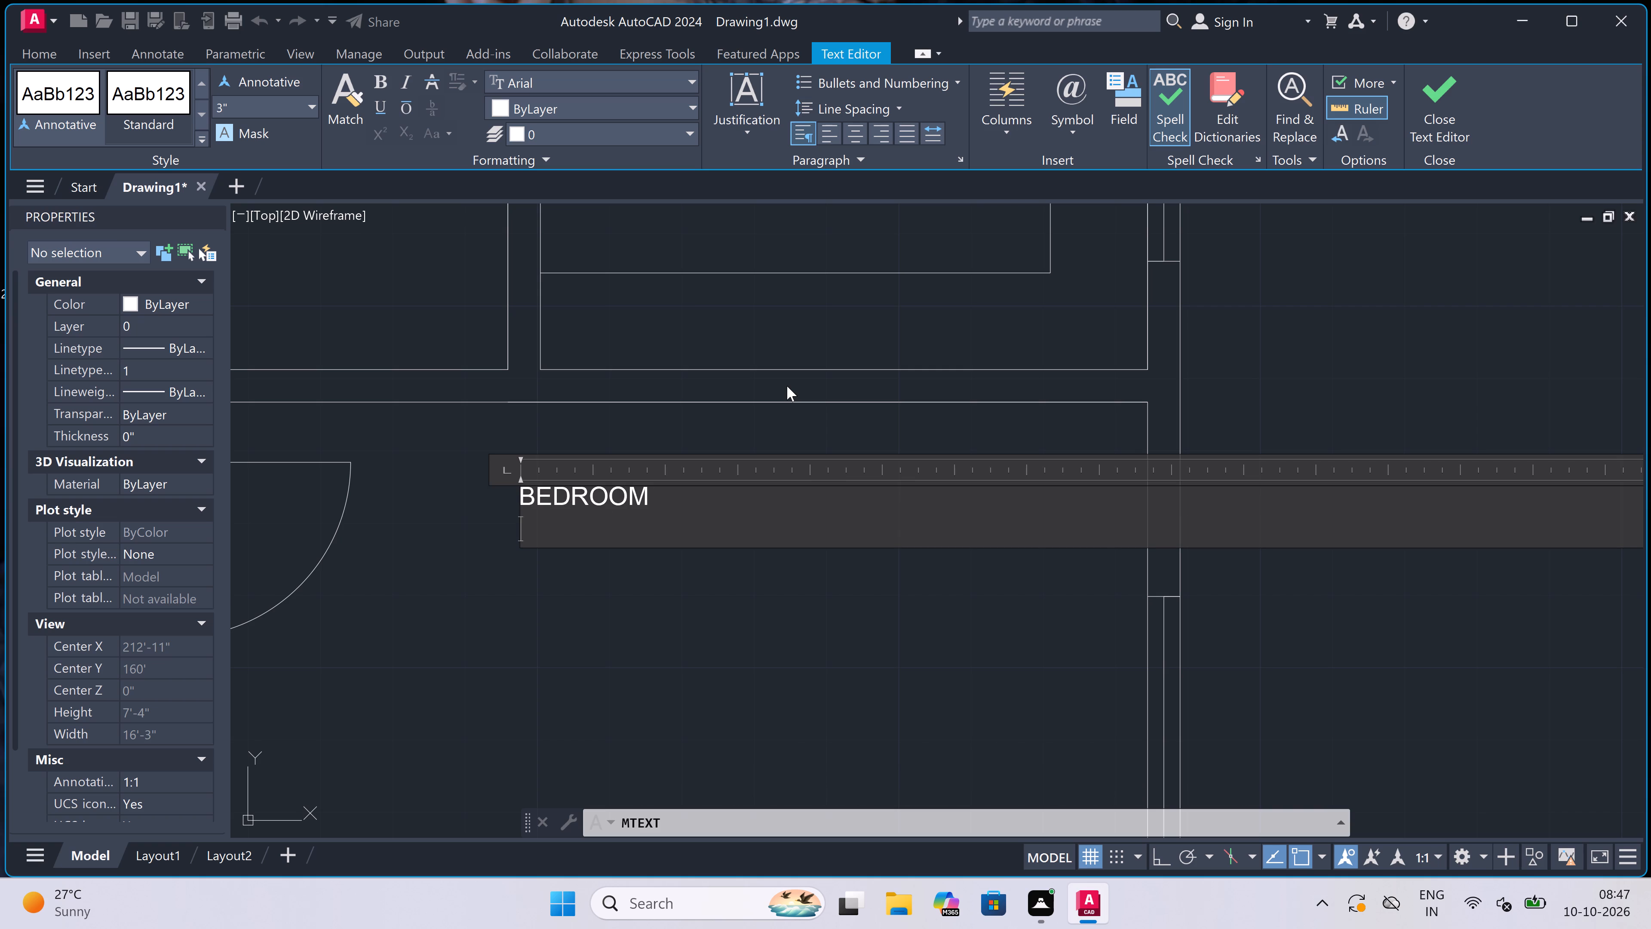
pyautogui.write("12'0")
pyautogui.write('"x')
pyautogui.write('9\'0"')
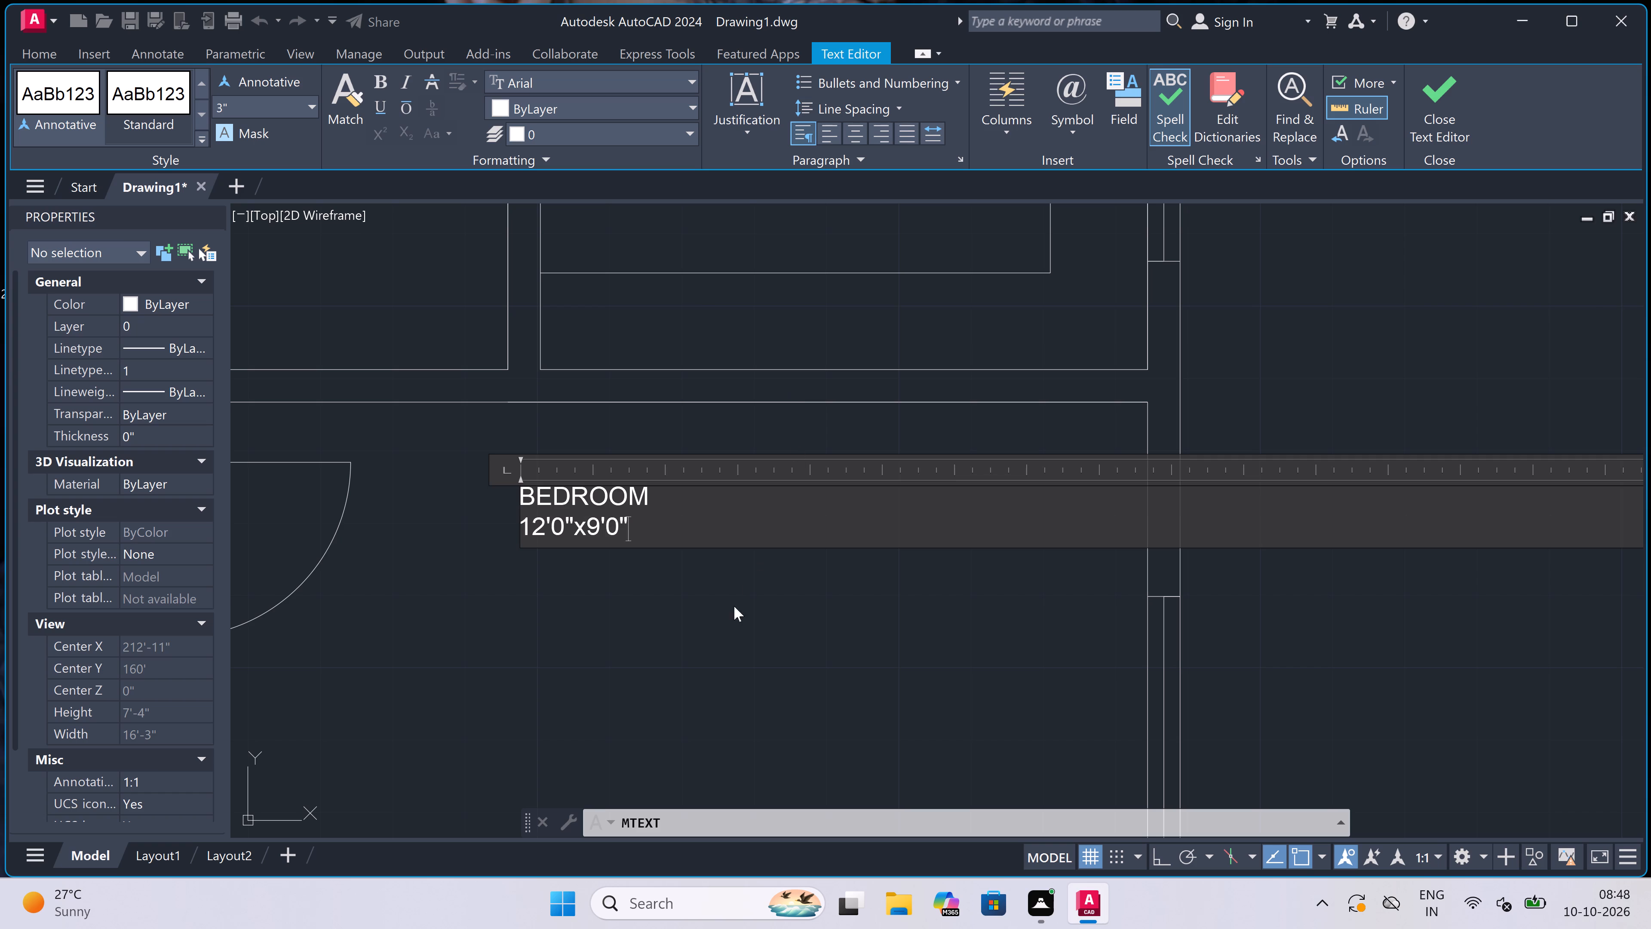
pyautogui.click(734, 606)
# Label the lowest right-hand room with two-line multiline text "BEDROOM" and "12'0"x9'0"" near its lower wall.
pyautogui.scroll(-5, 761, 437)
pyautogui.press('space')
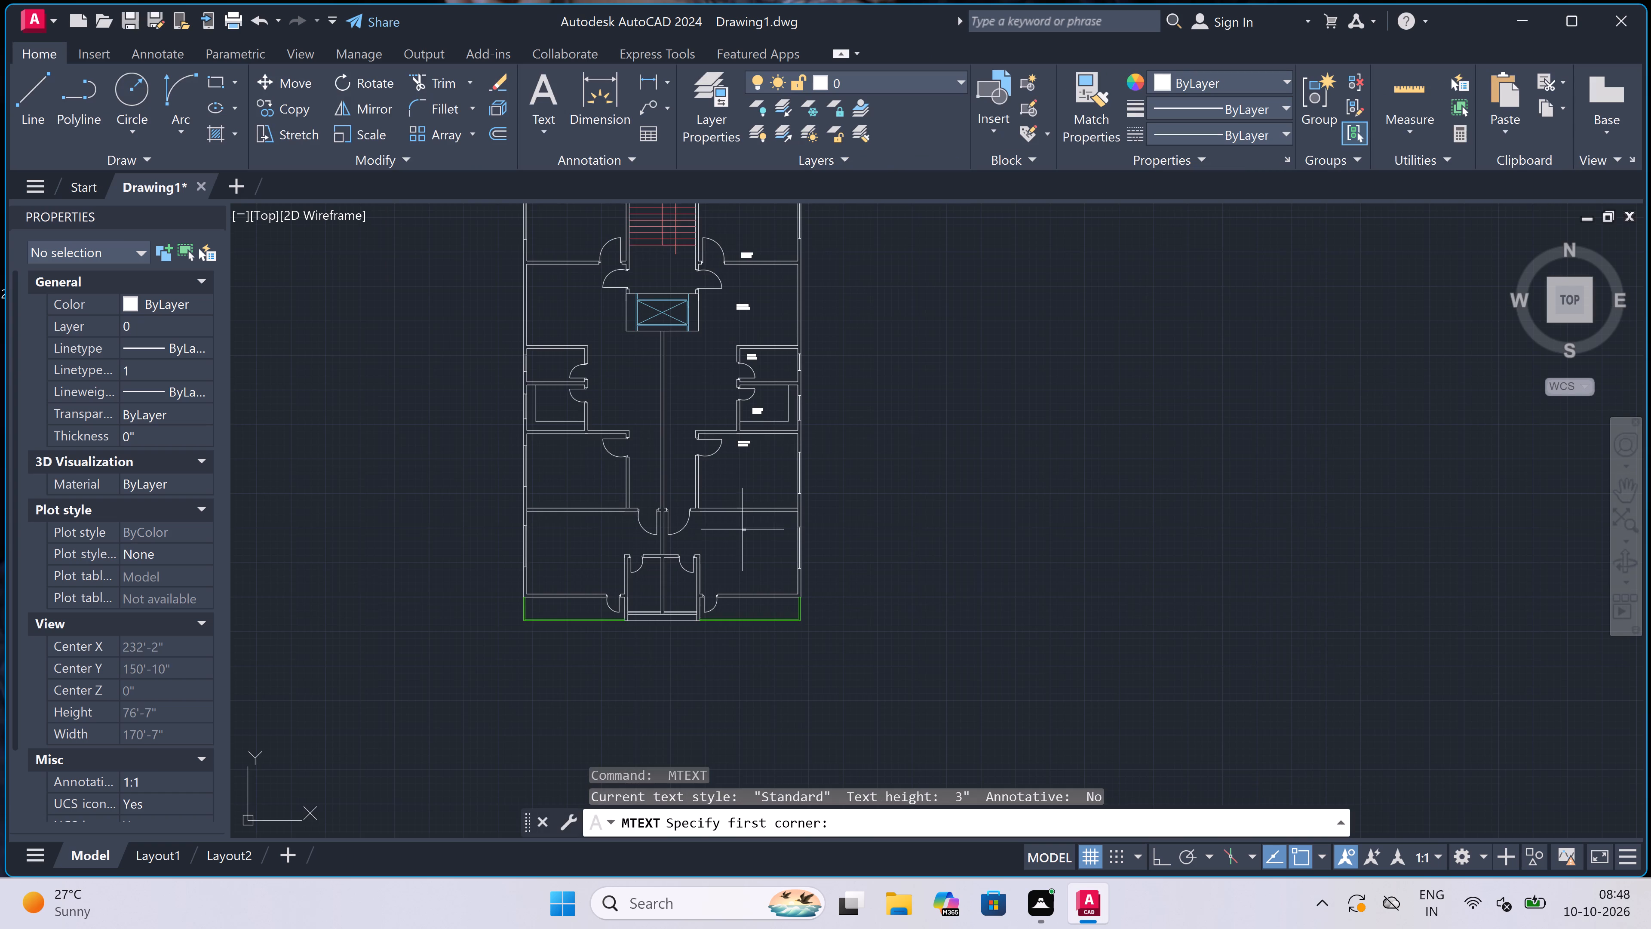
pyautogui.scroll(3, 737, 576)
pyautogui.doubleClick(728, 591)
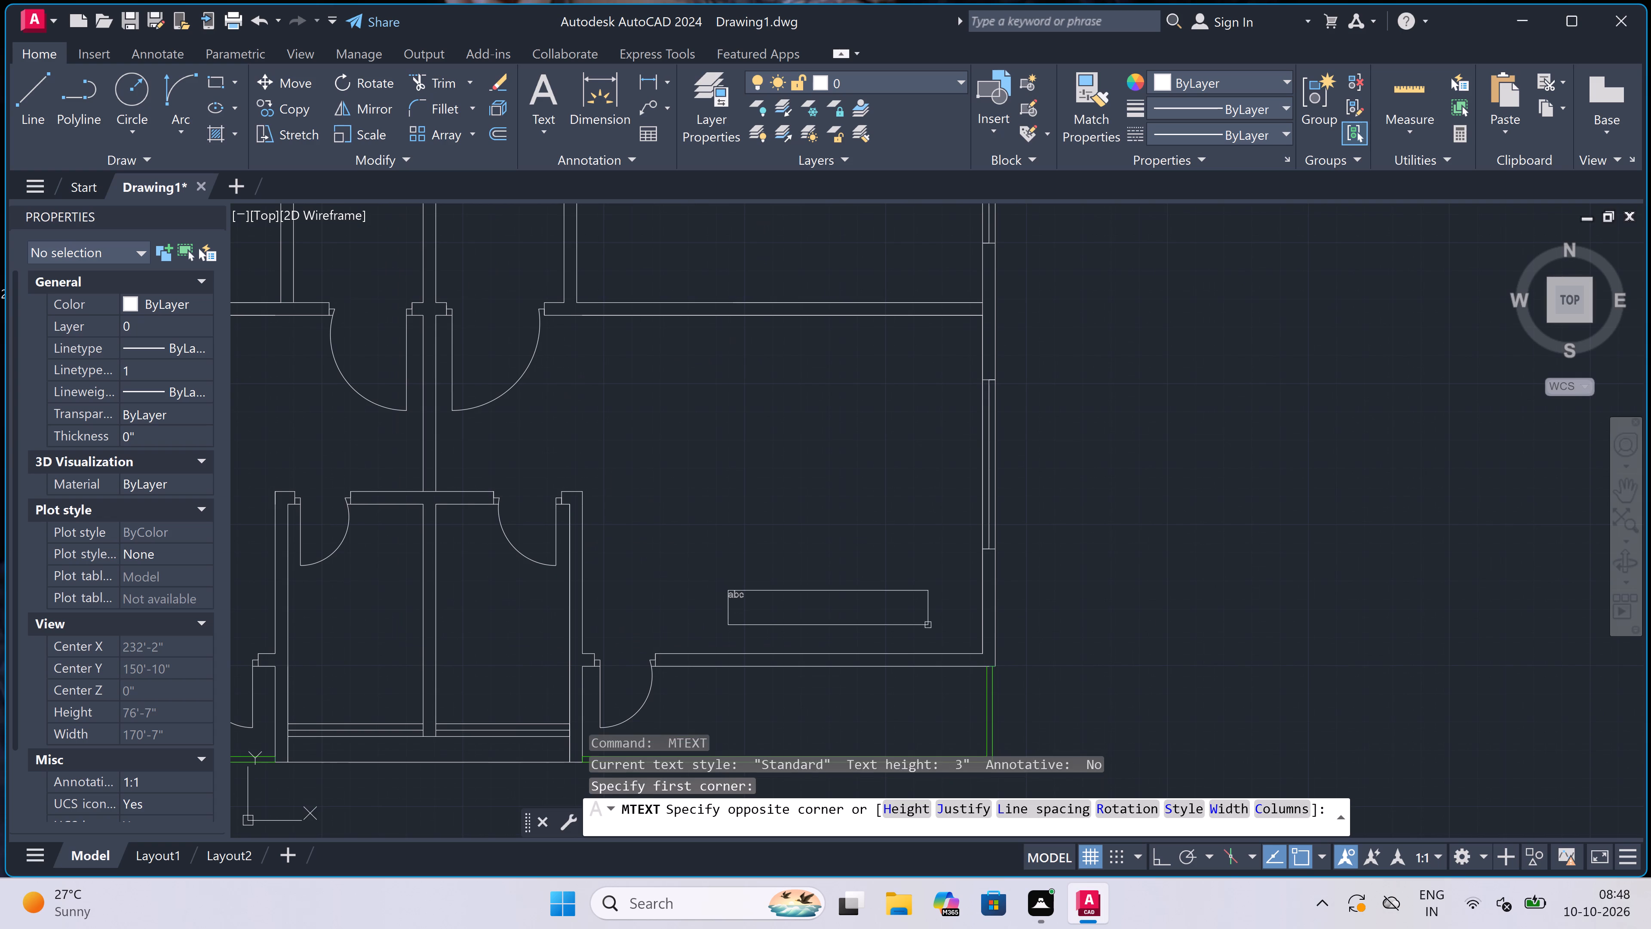
pyautogui.doubleClick(1213, 626)
pyautogui.scroll(3, 770, 637)
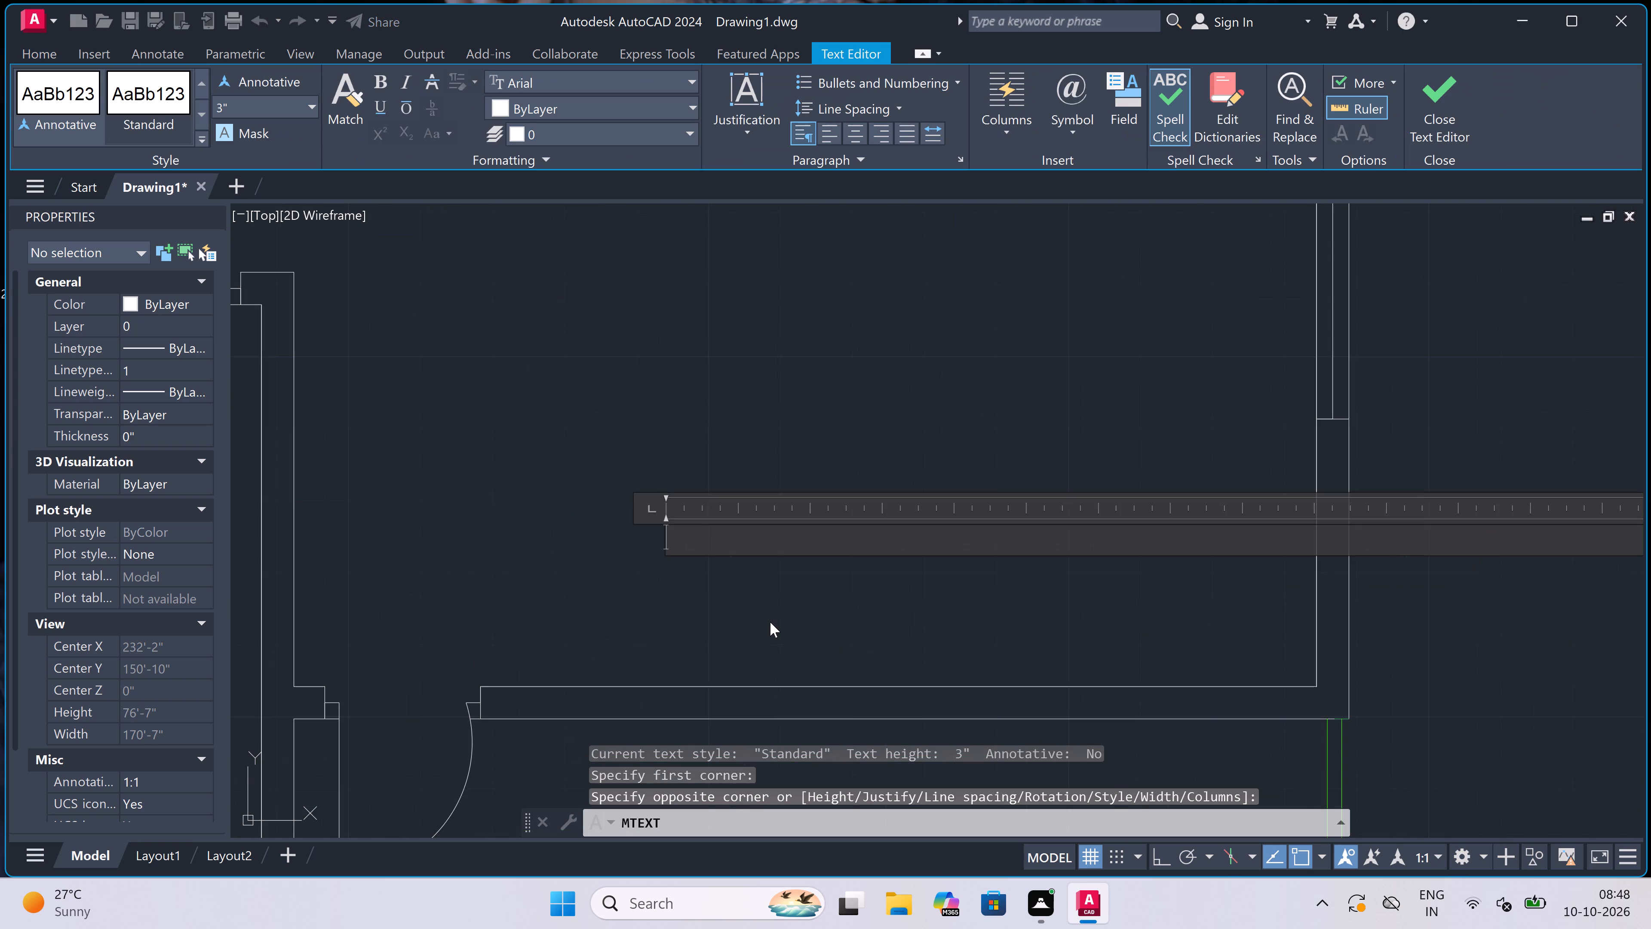
pyautogui.press('b')
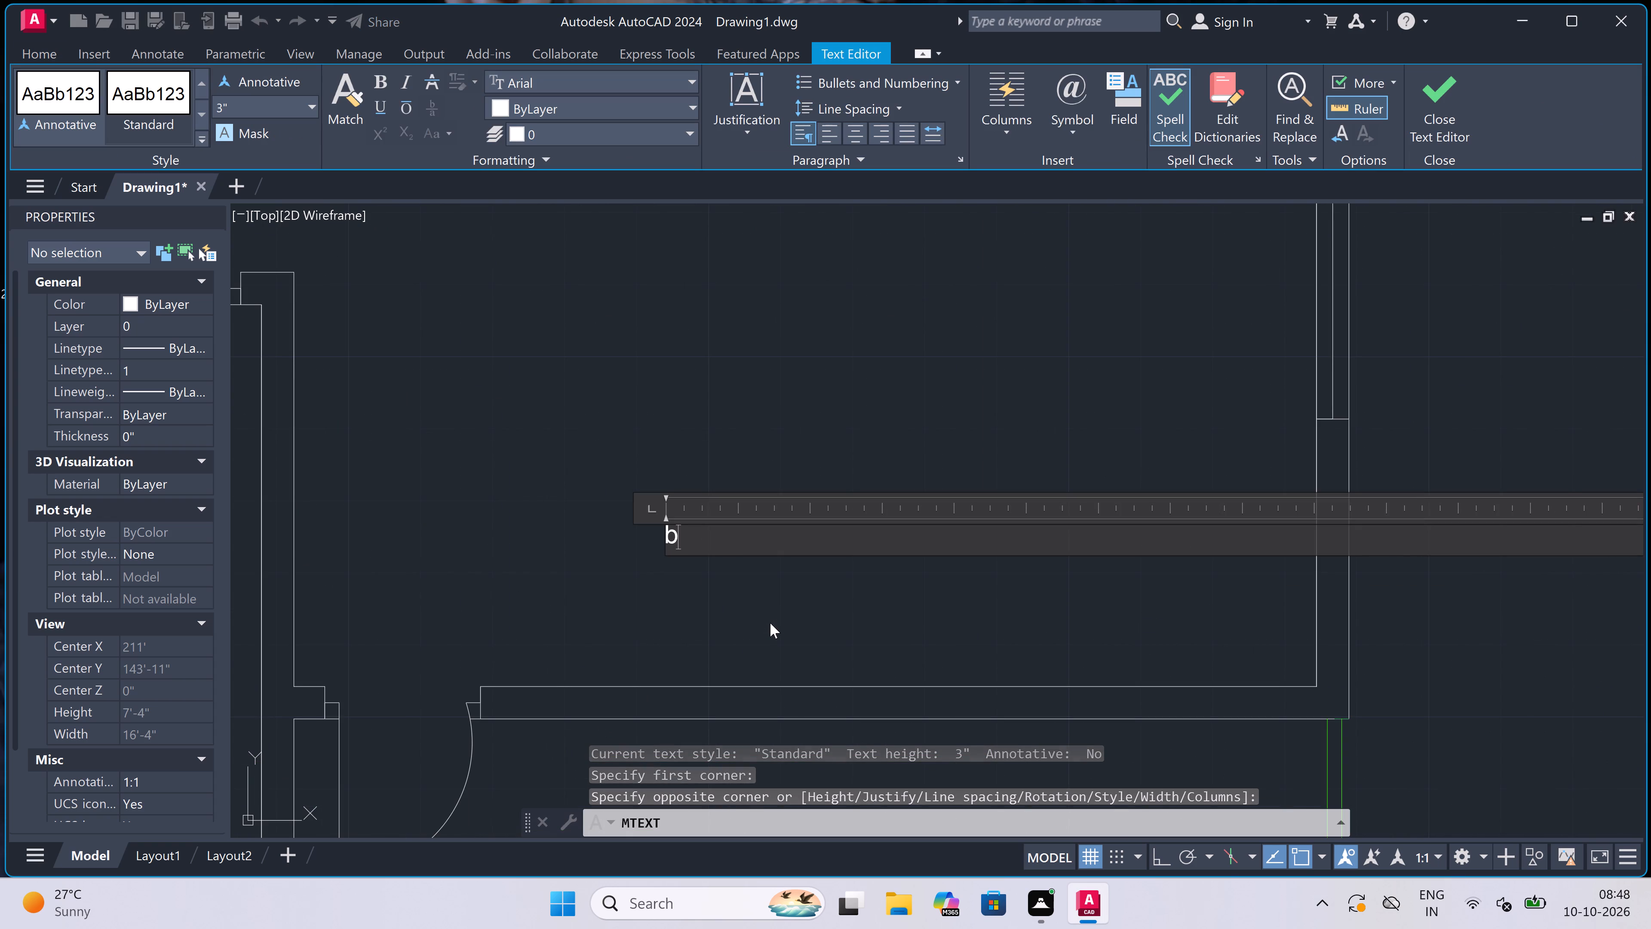
pyautogui.press('BackSpace')
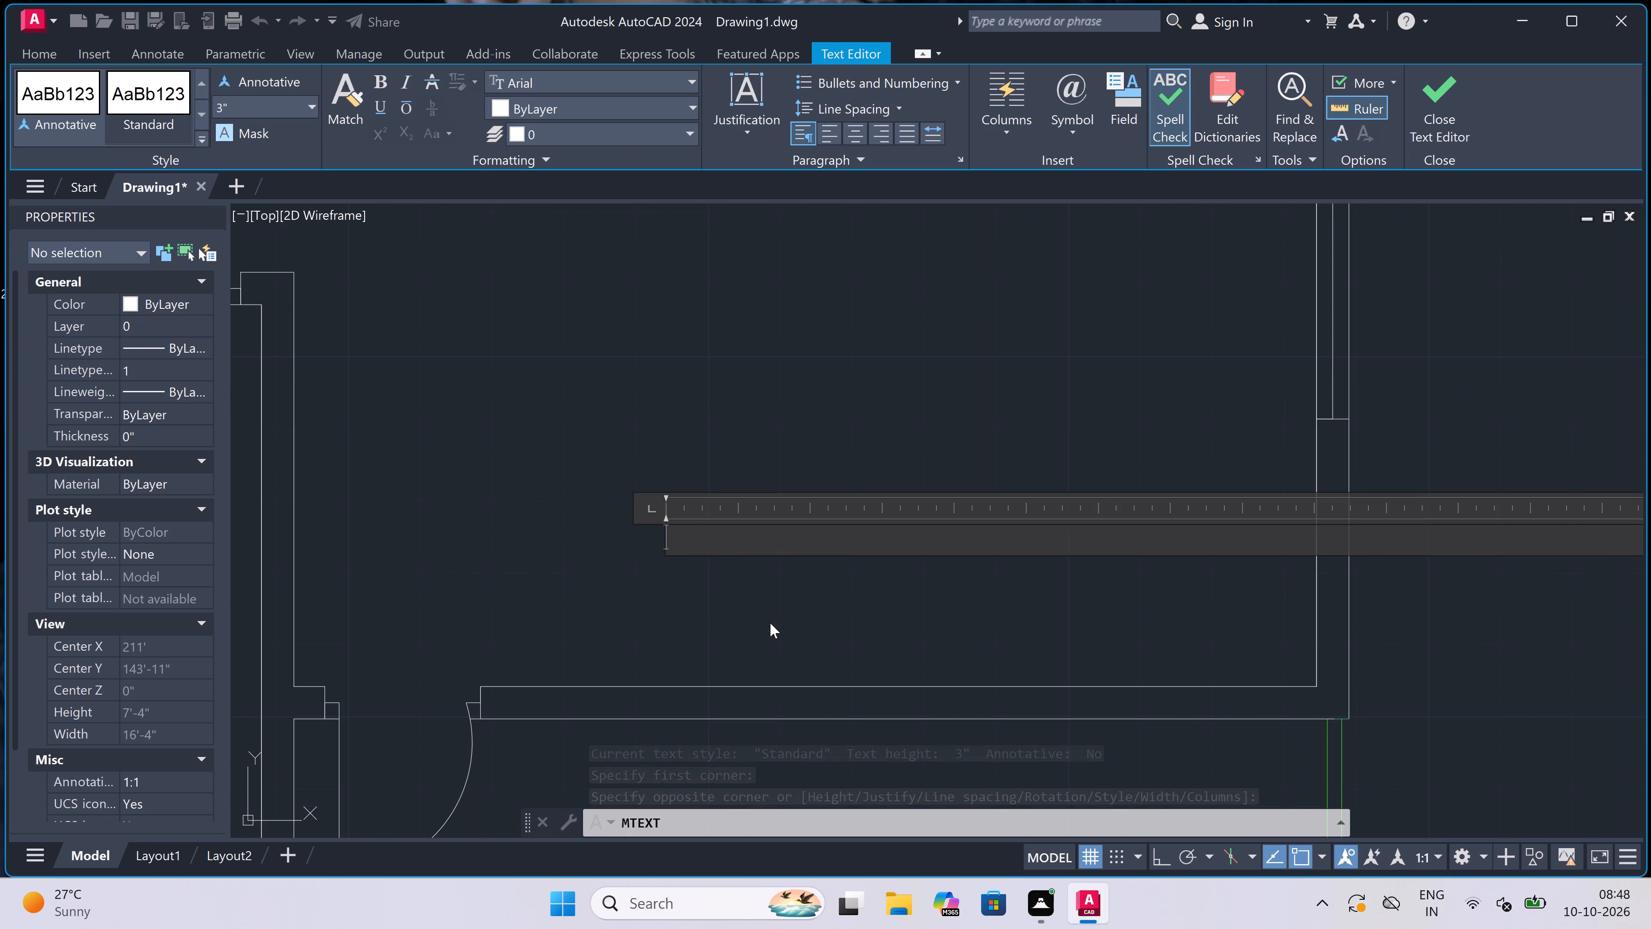
pyautogui.write('BEDROOM')
pyautogui.press('Return')
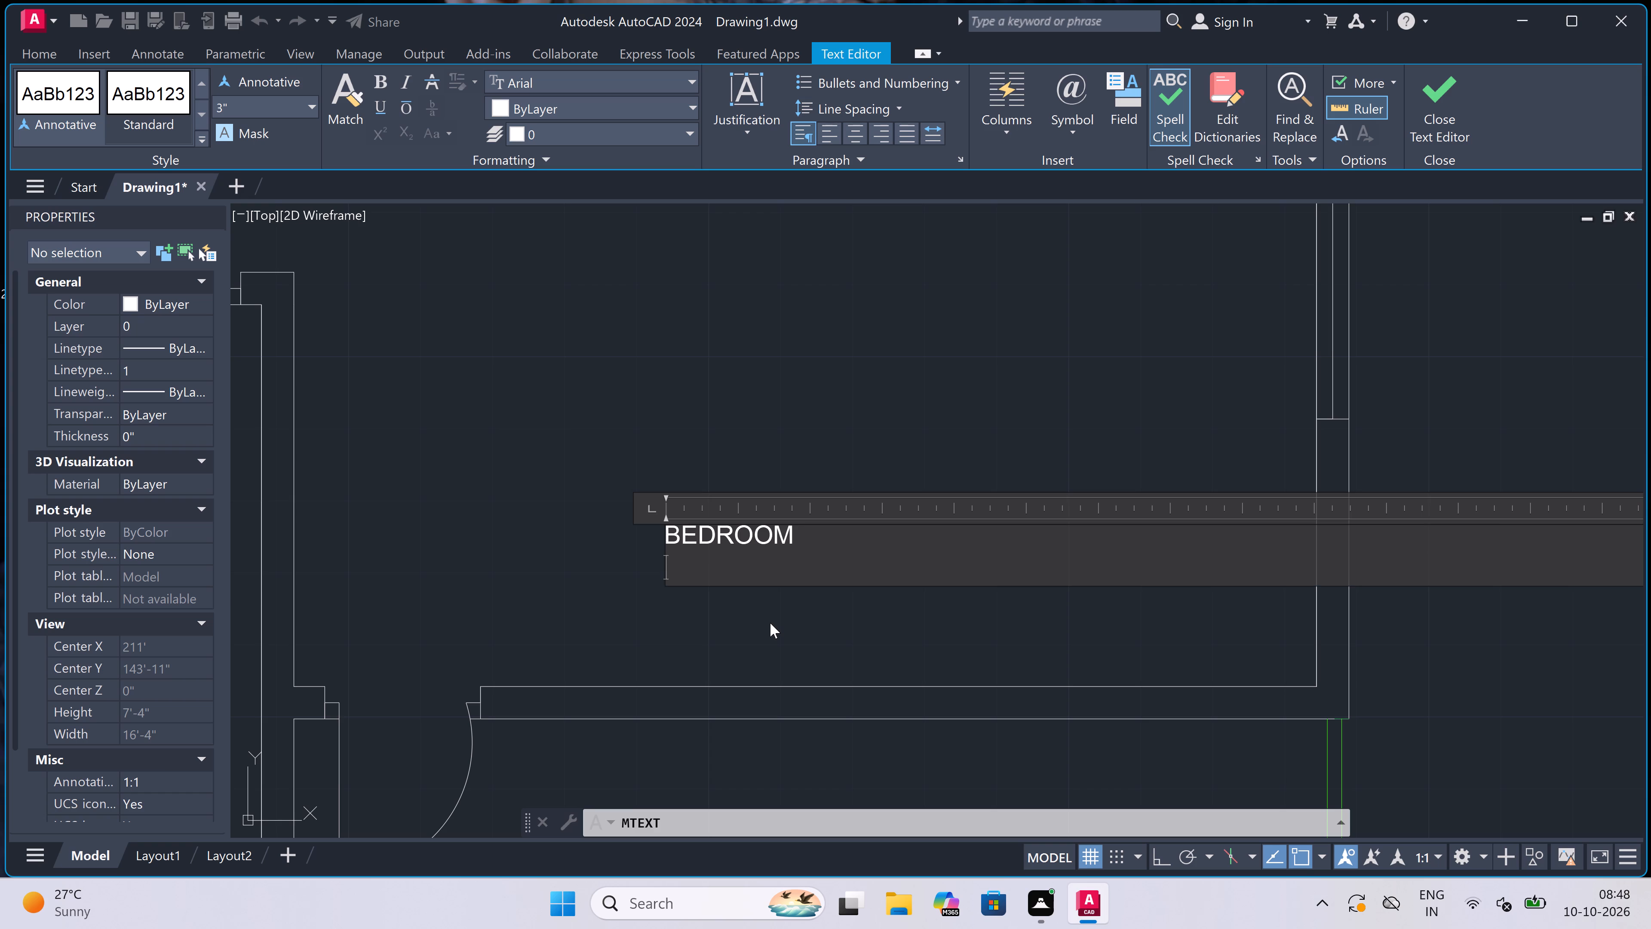
pyautogui.write("12'0")
pyautogui.hotkey('shift', '"')
pyautogui.press('x')
pyautogui.write('9\'0"')
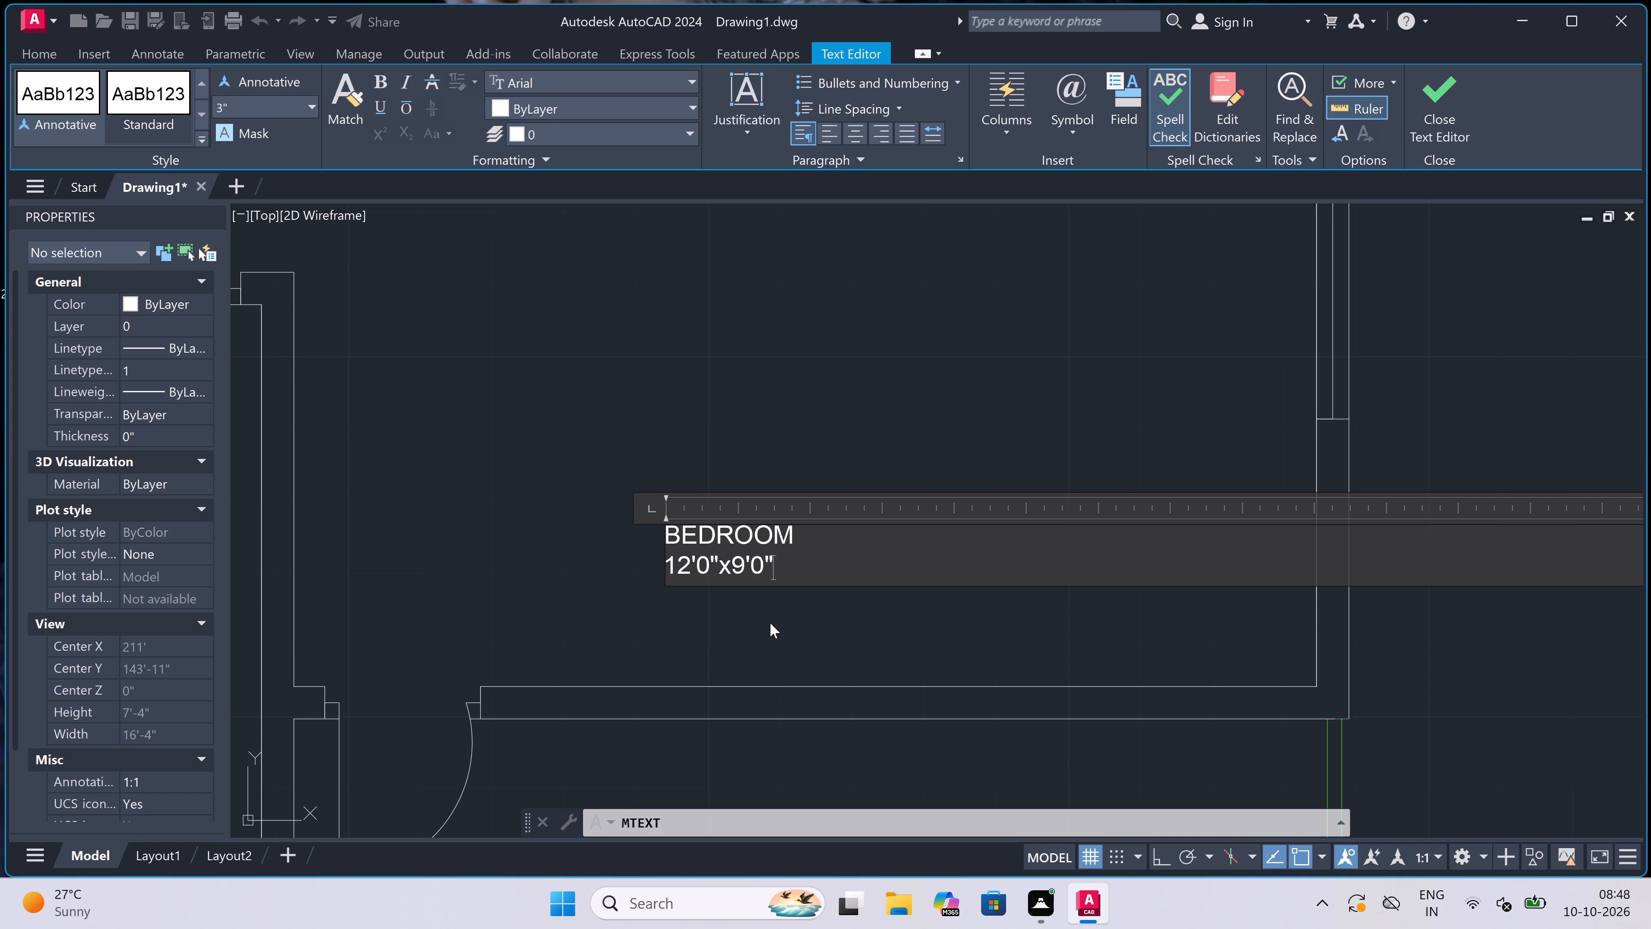
pyautogui.click(770, 623)
# Label the green-outlined strip below the lowest right-hand bedroom with single-line multiline text "VERANDAH 11'10"x2'10"".
pyautogui.scroll(-2, 759, 500)
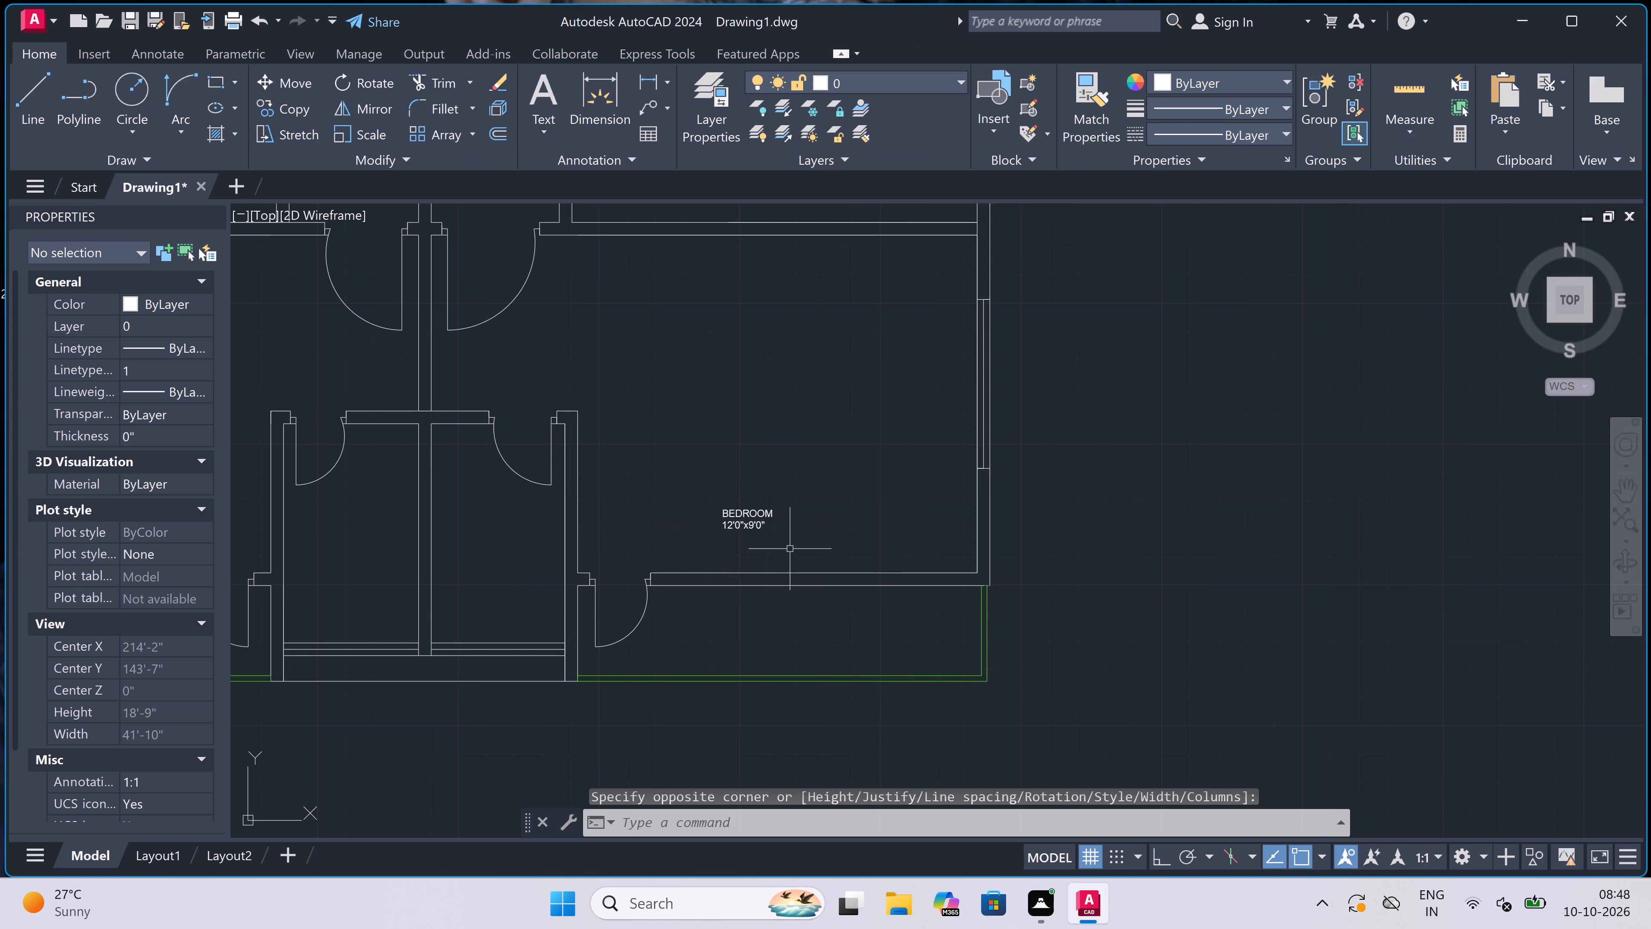
pyautogui.scroll(2, 749, 643)
pyautogui.press('space')
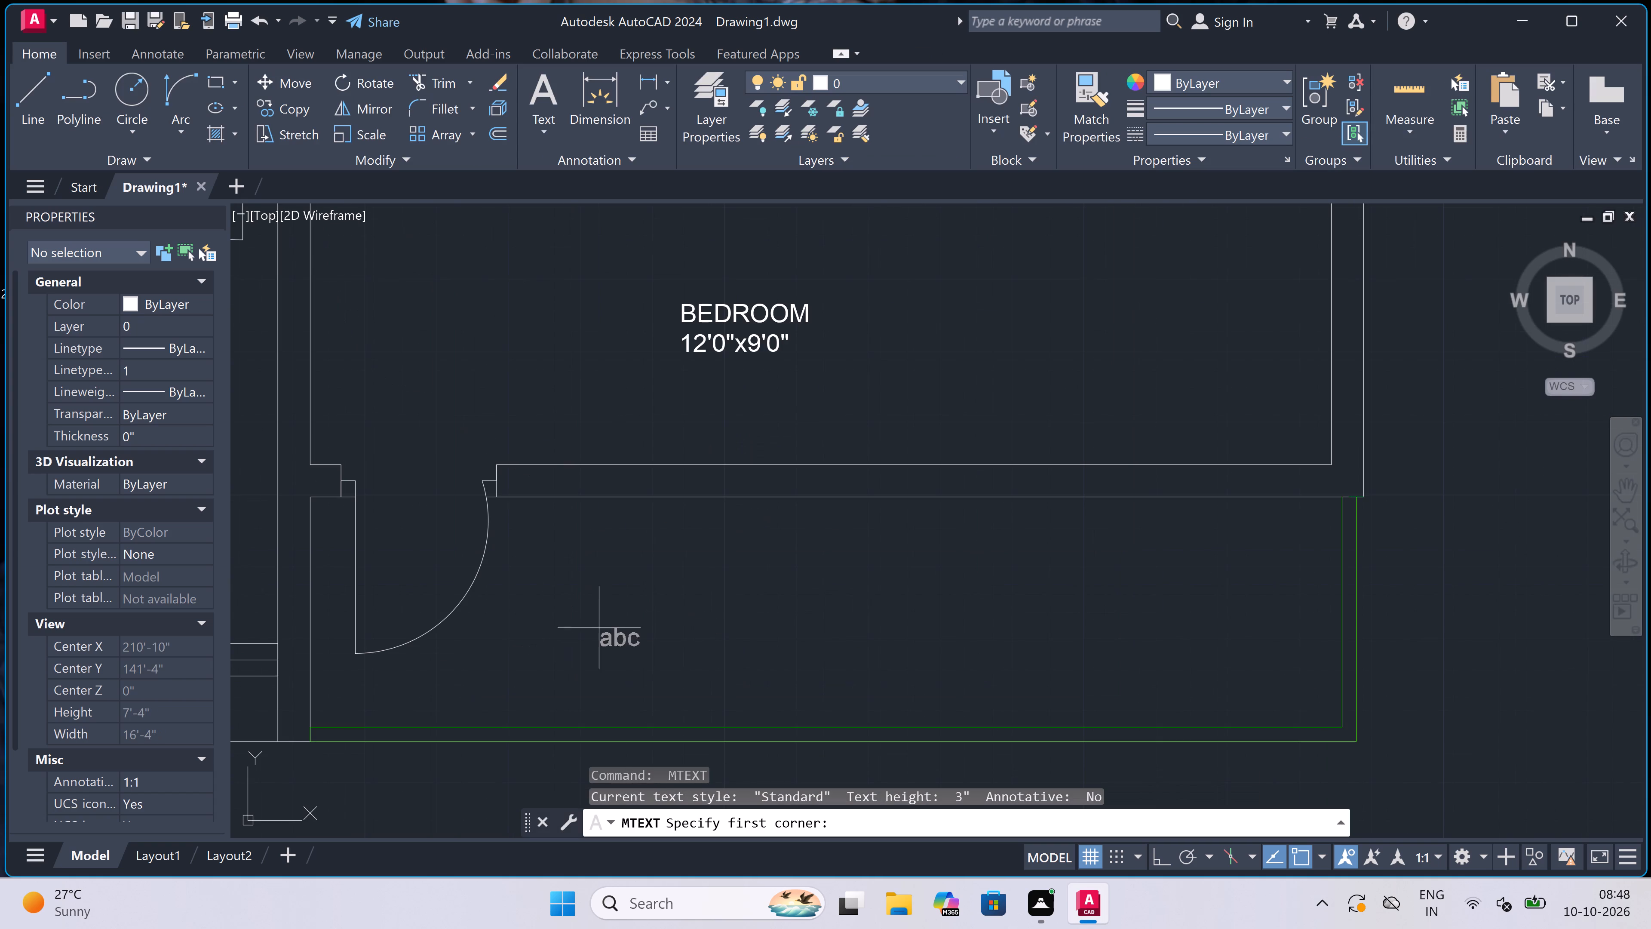
pyautogui.moveTo(501, 617); pyautogui.dragTo(522, 618)
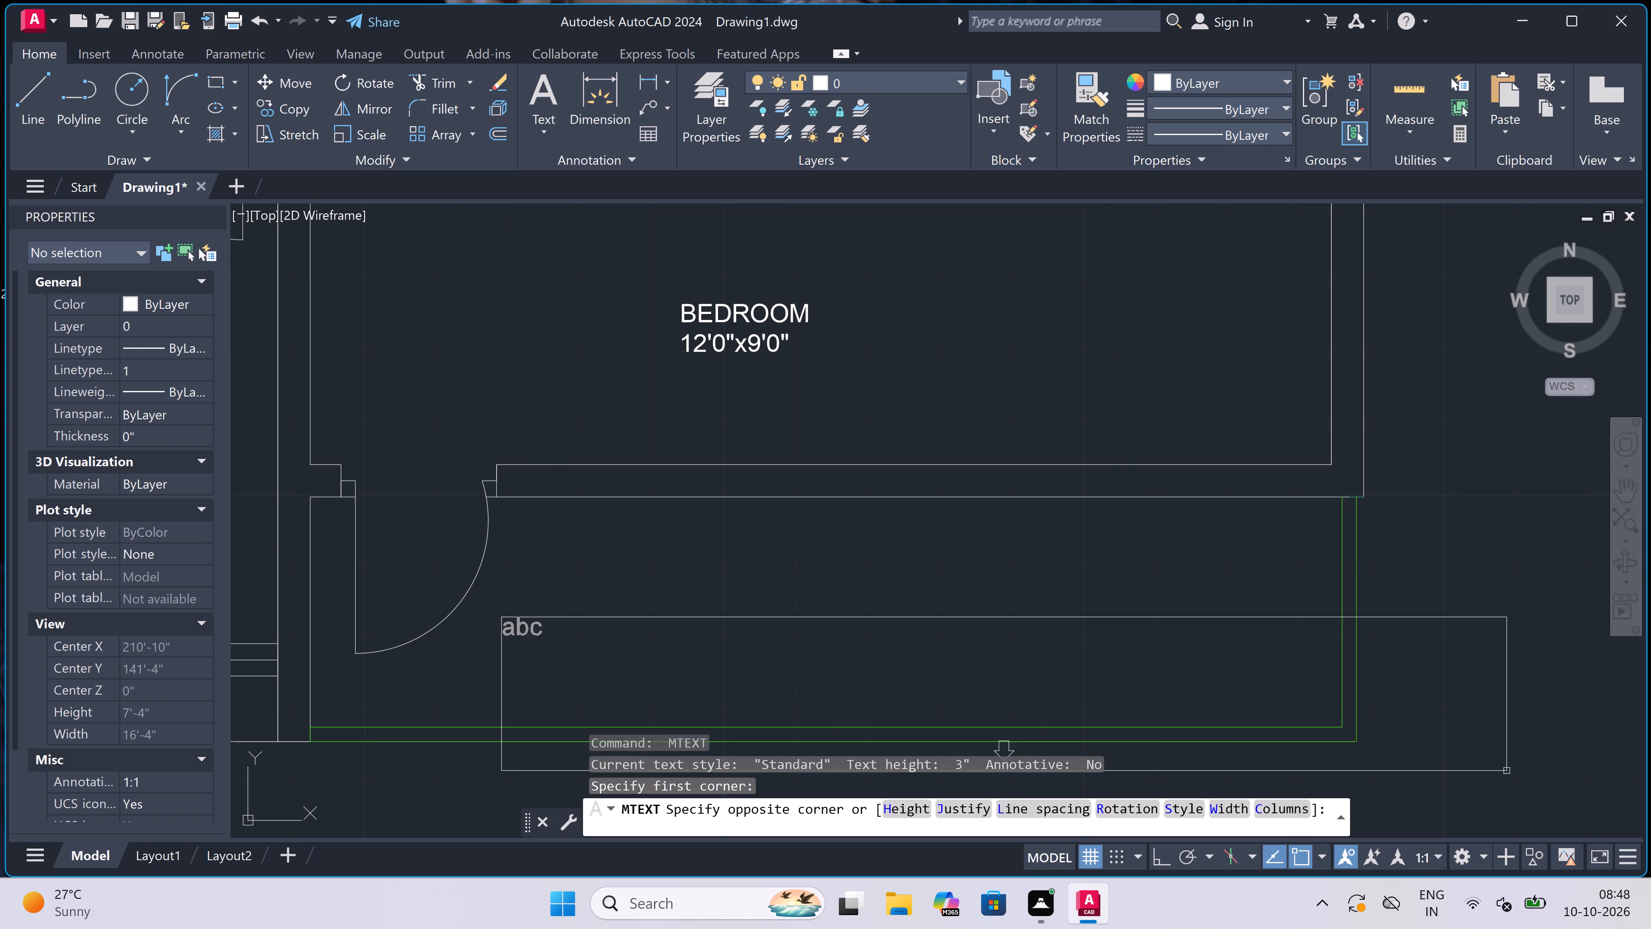
pyautogui.click(1526, 604)
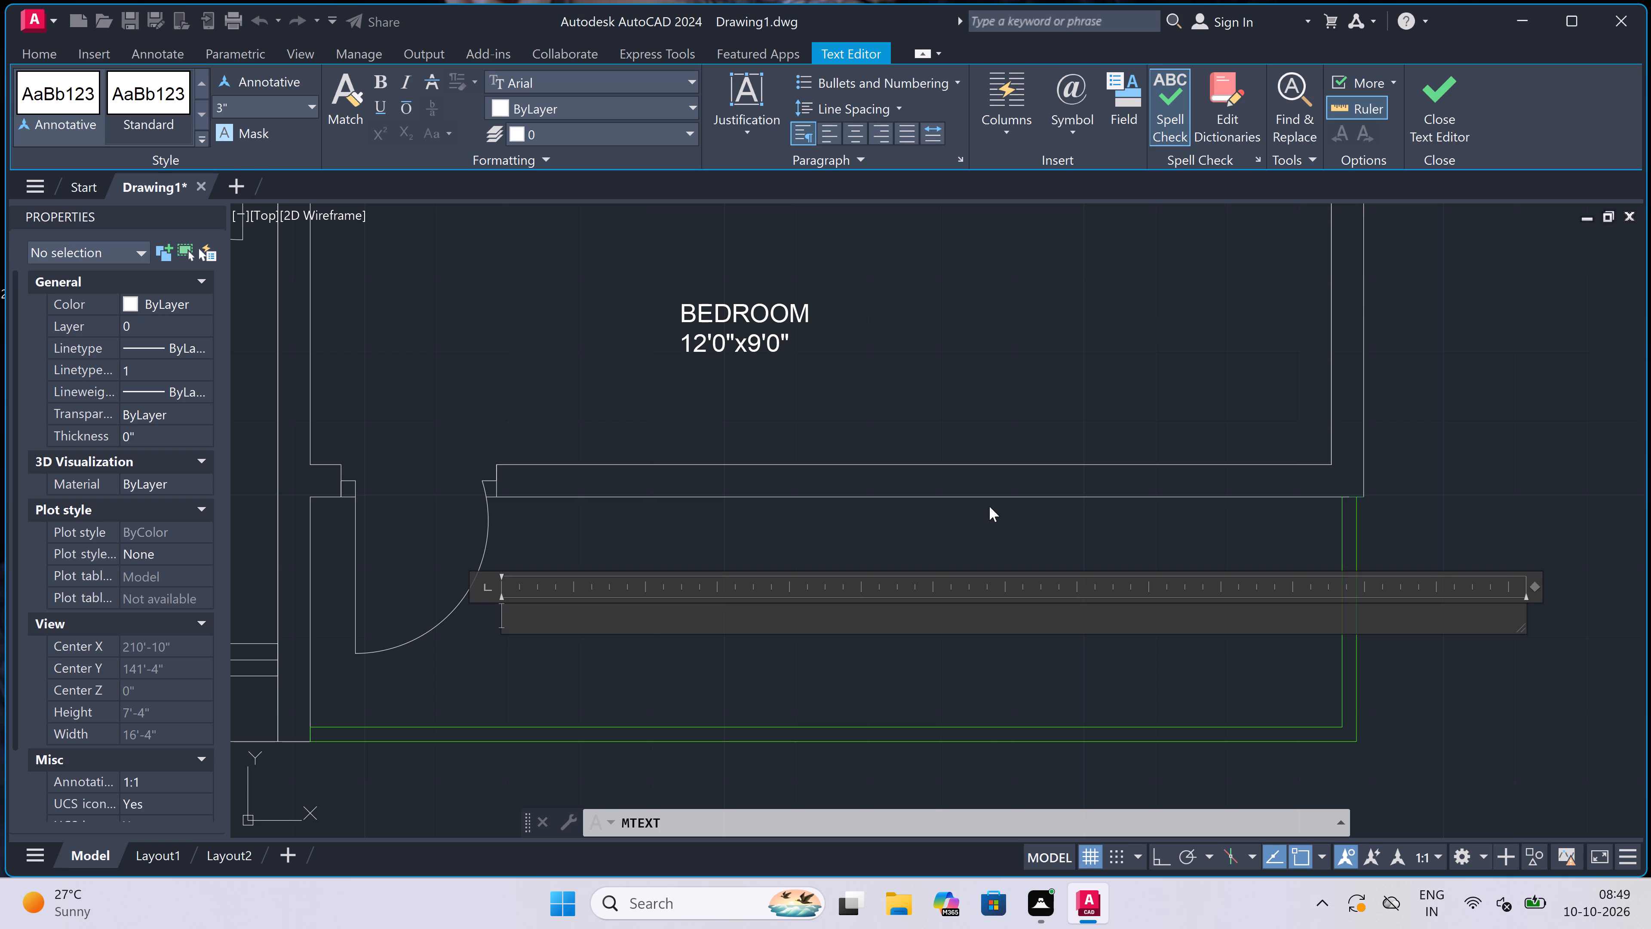
pyautogui.write('VERAM')
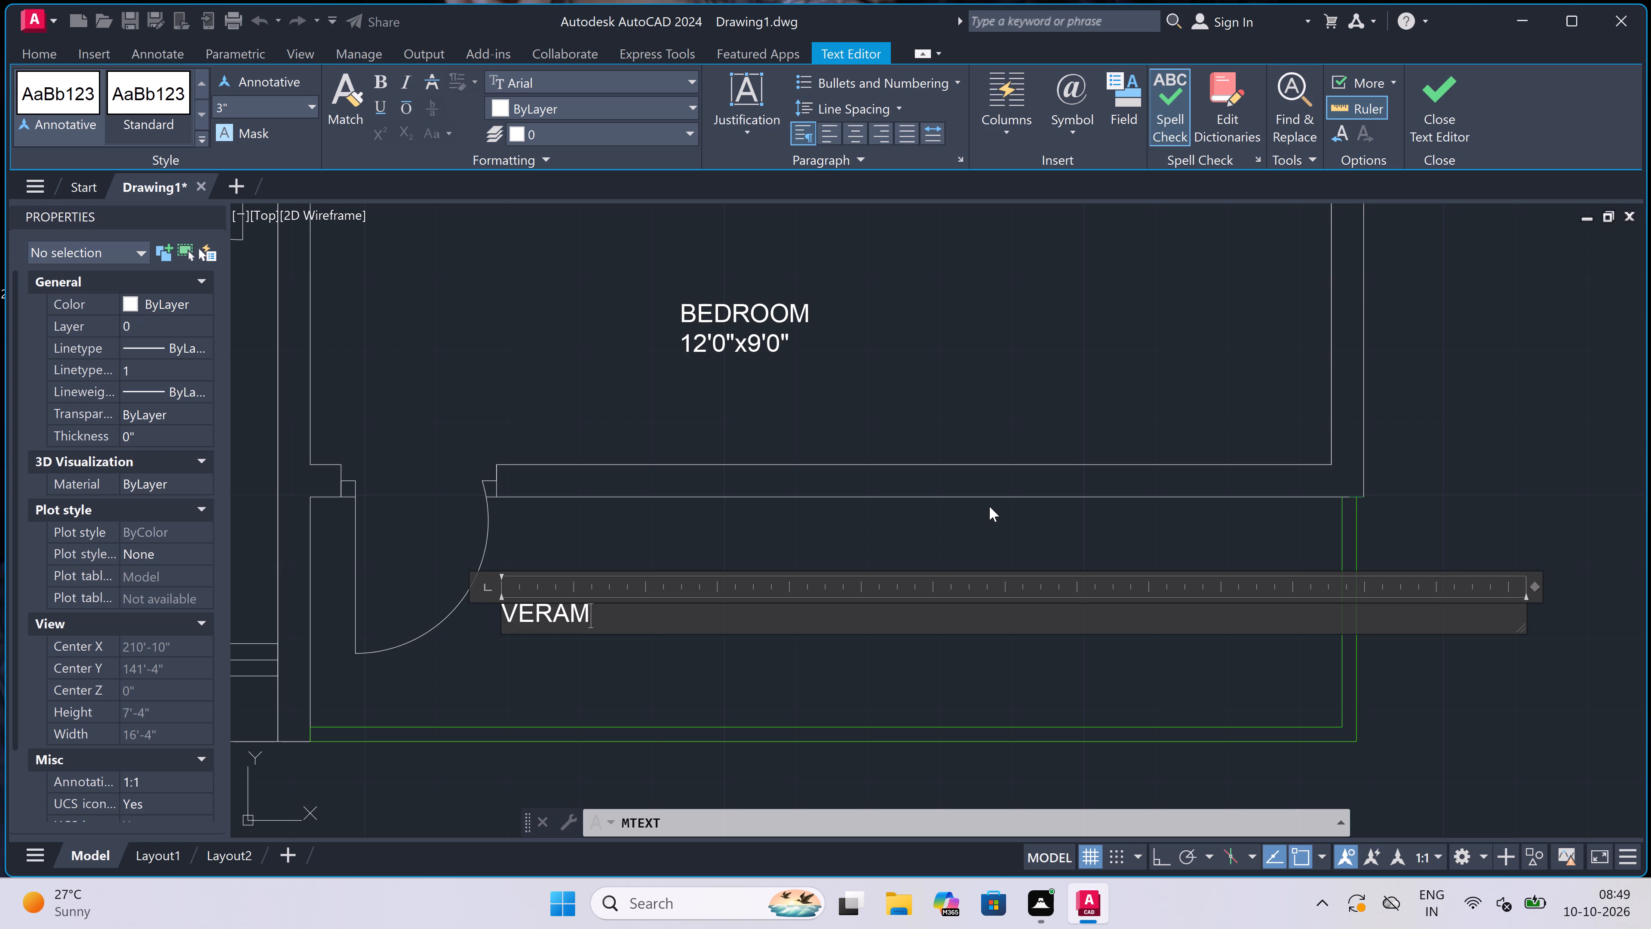
pyautogui.press('BackSpace')
pyautogui.write('NDAH')
pyautogui.press('space')
pyautogui.write('11')
pyautogui.press("'")
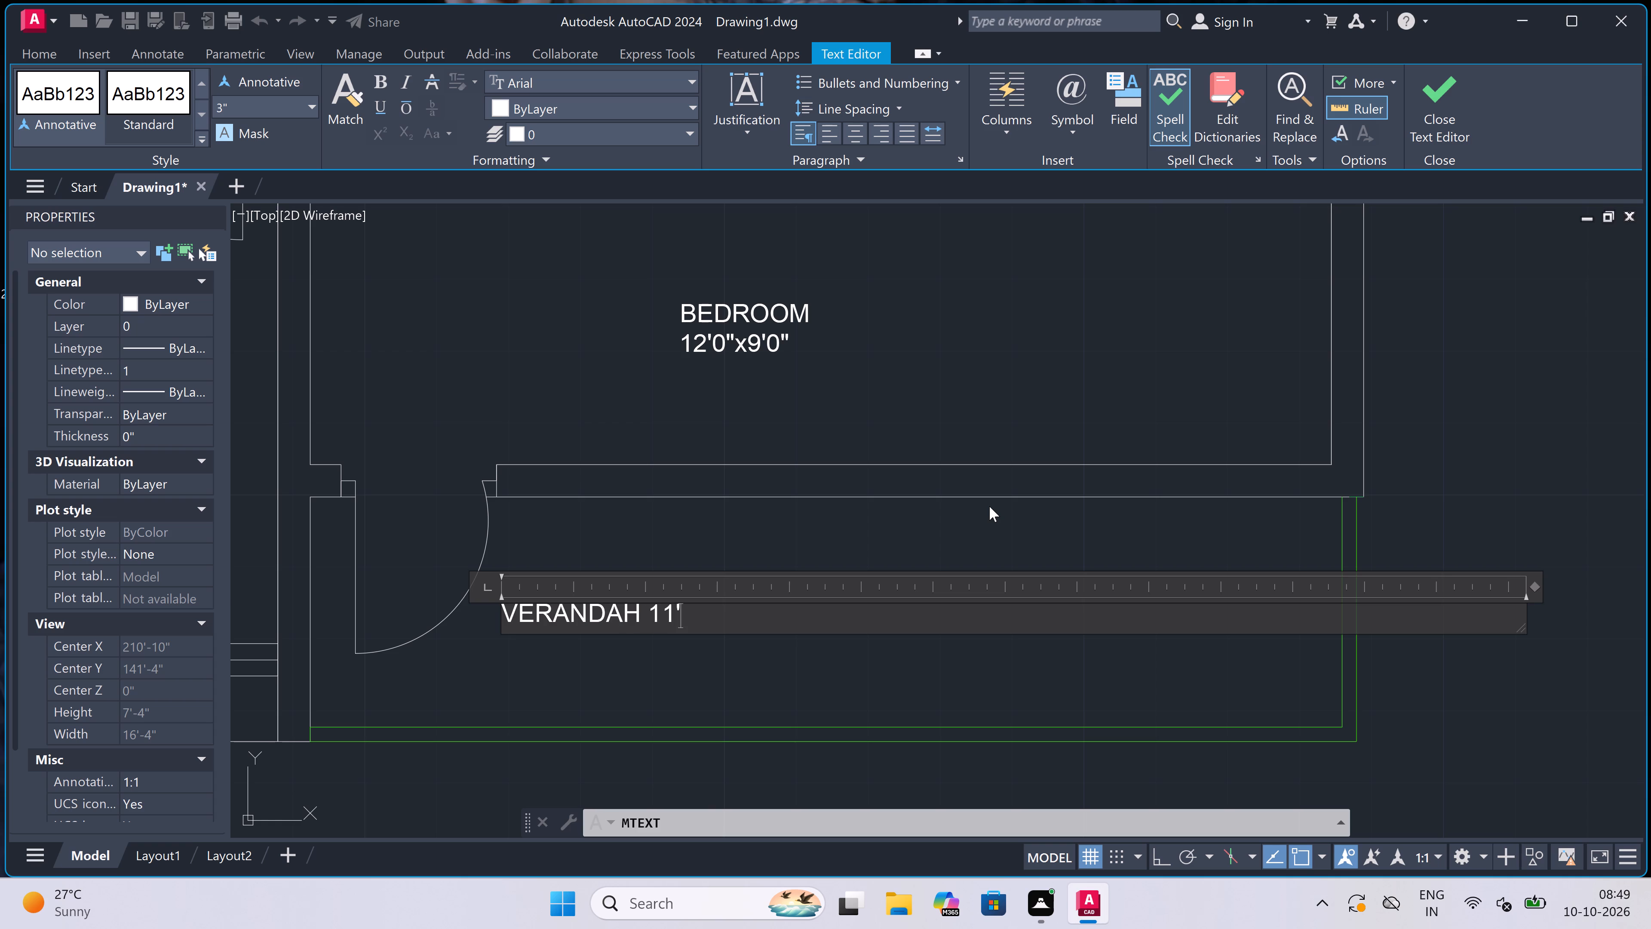
pyautogui.write('10')
pyautogui.write('"x')
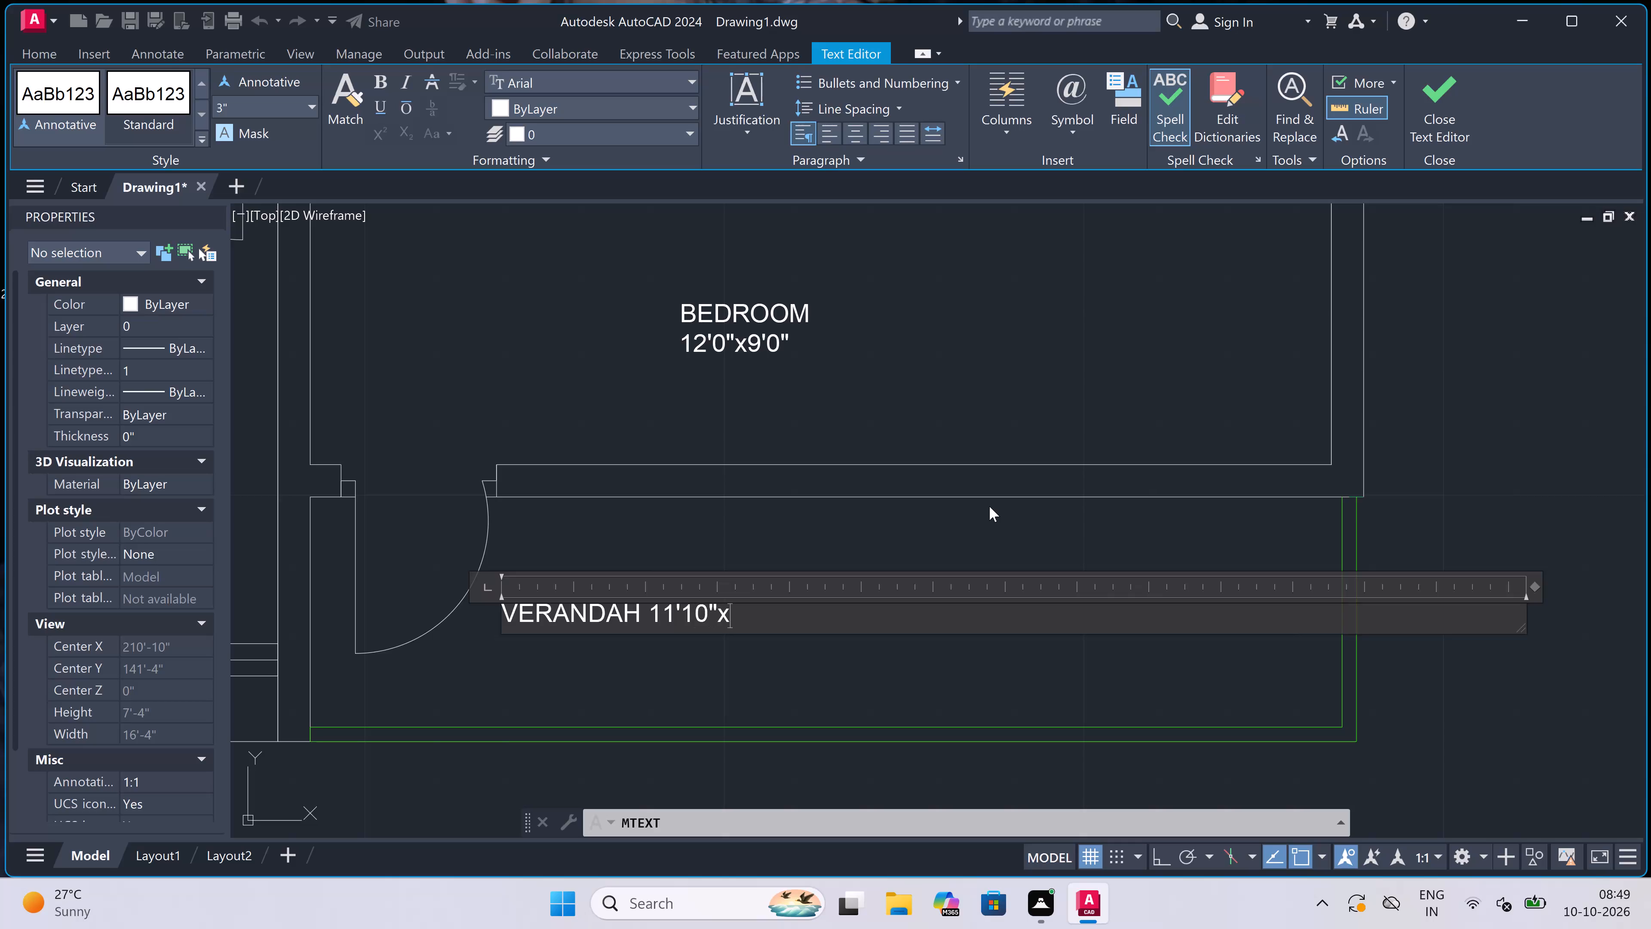
pyautogui.write("2'10")
pyautogui.hotkey('shift', '"')
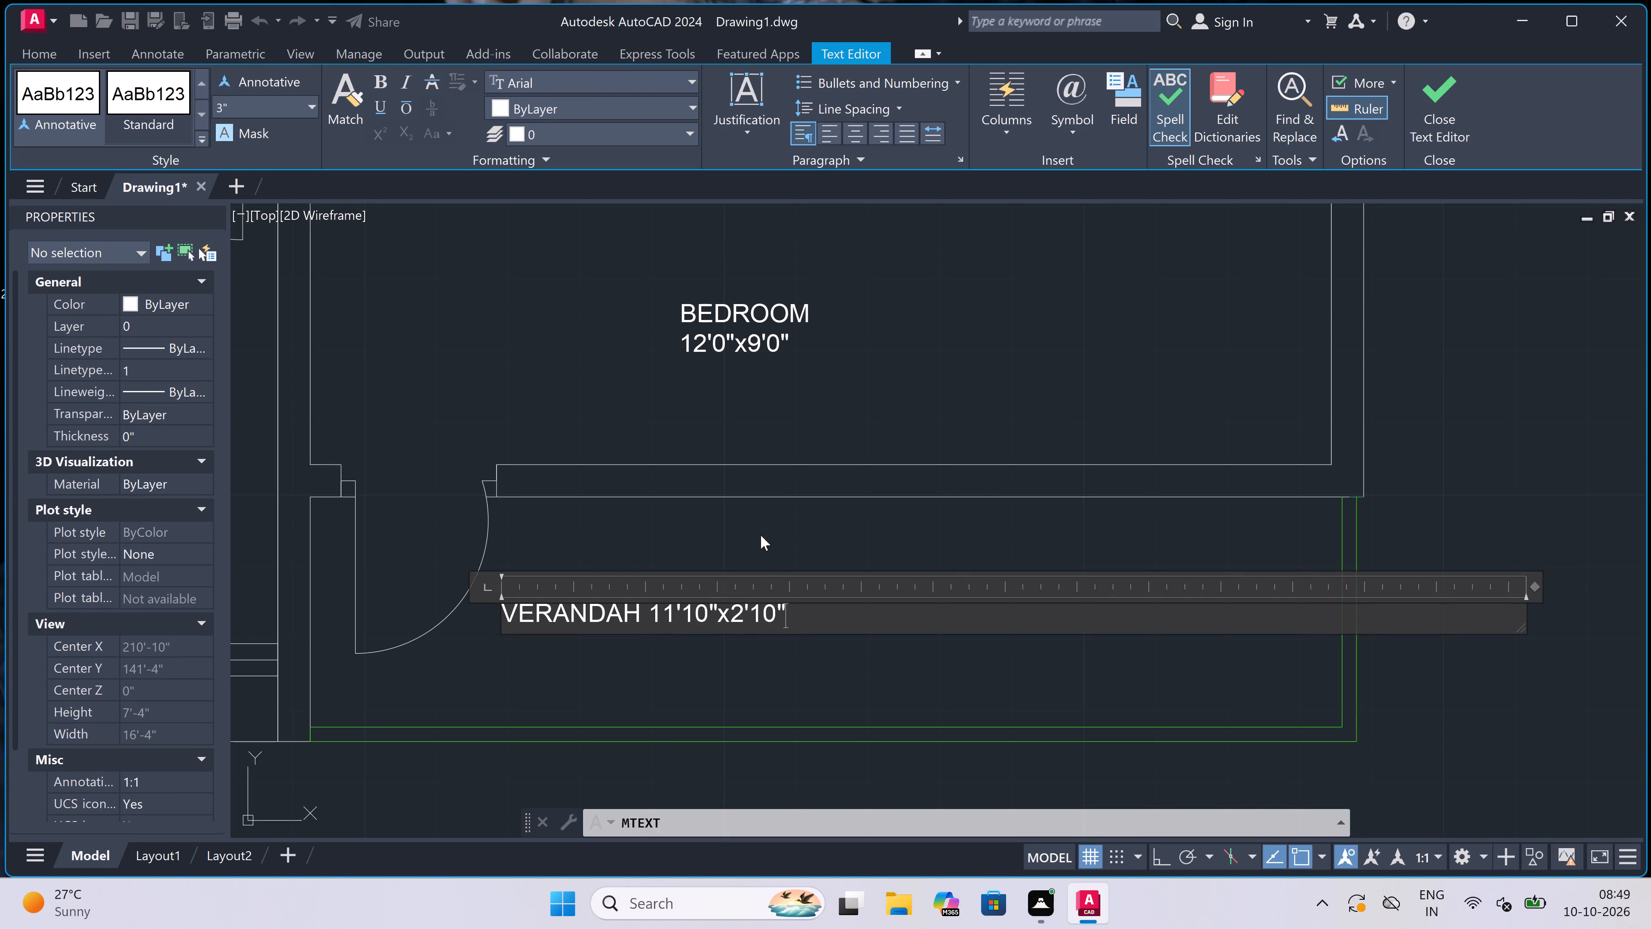
pyautogui.click(756, 528)
# Move the lower verandah label by its insertion grip toward the middle of the strip, roughly beneath the bedroom label.
pyautogui.doubleClick(606, 612)
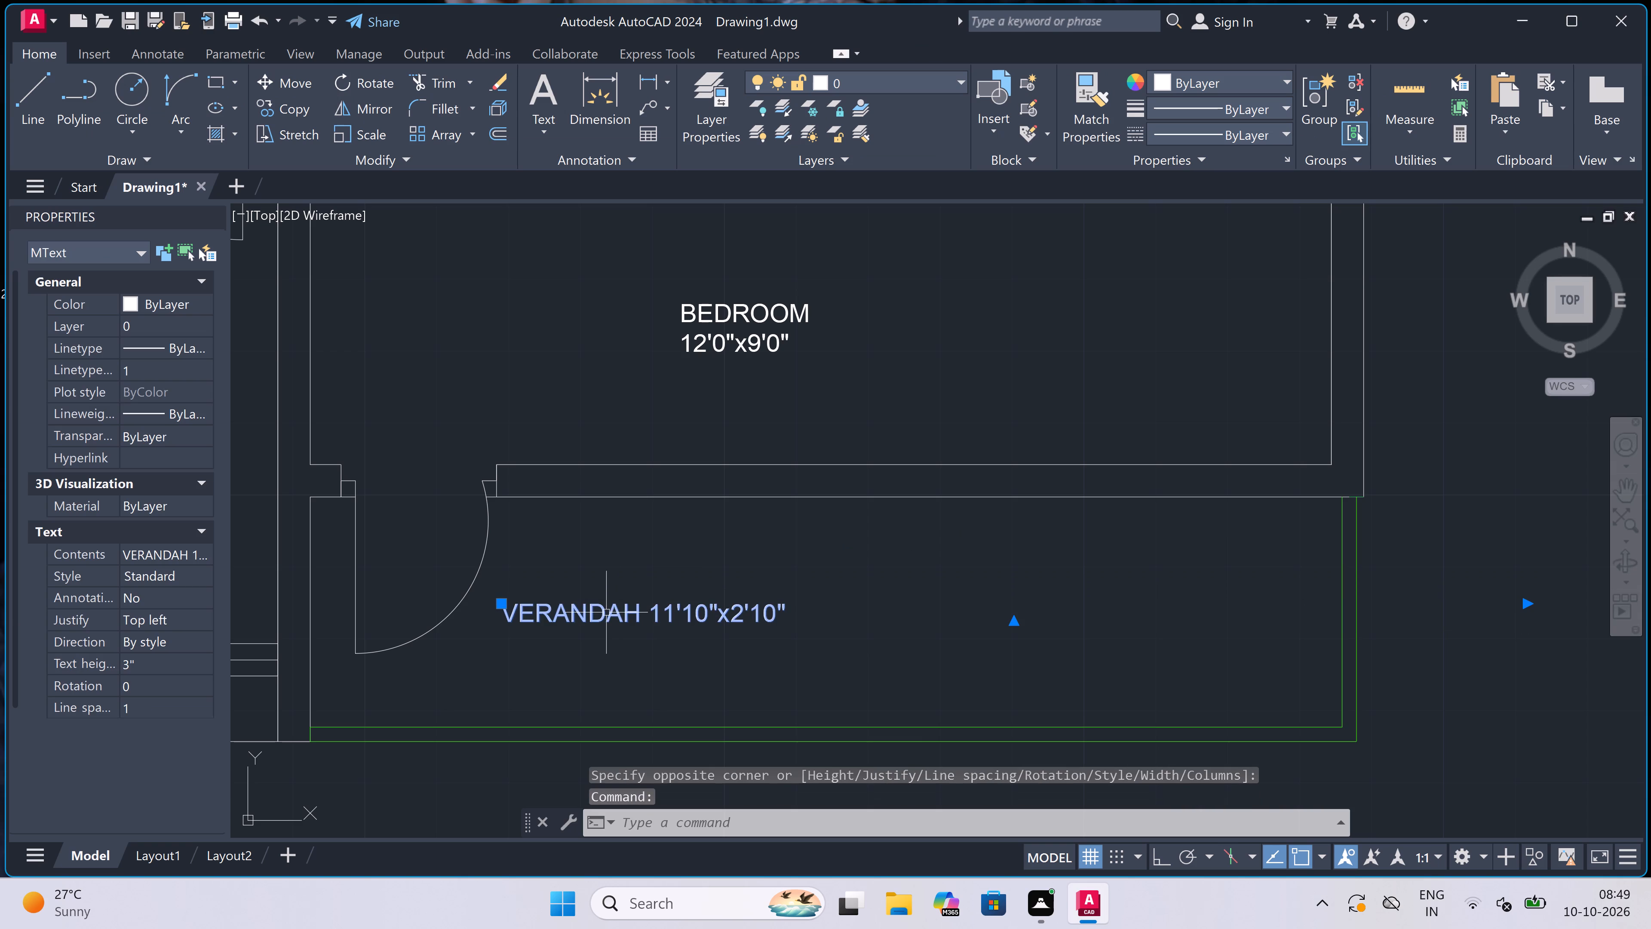
pyautogui.click(469, 621)
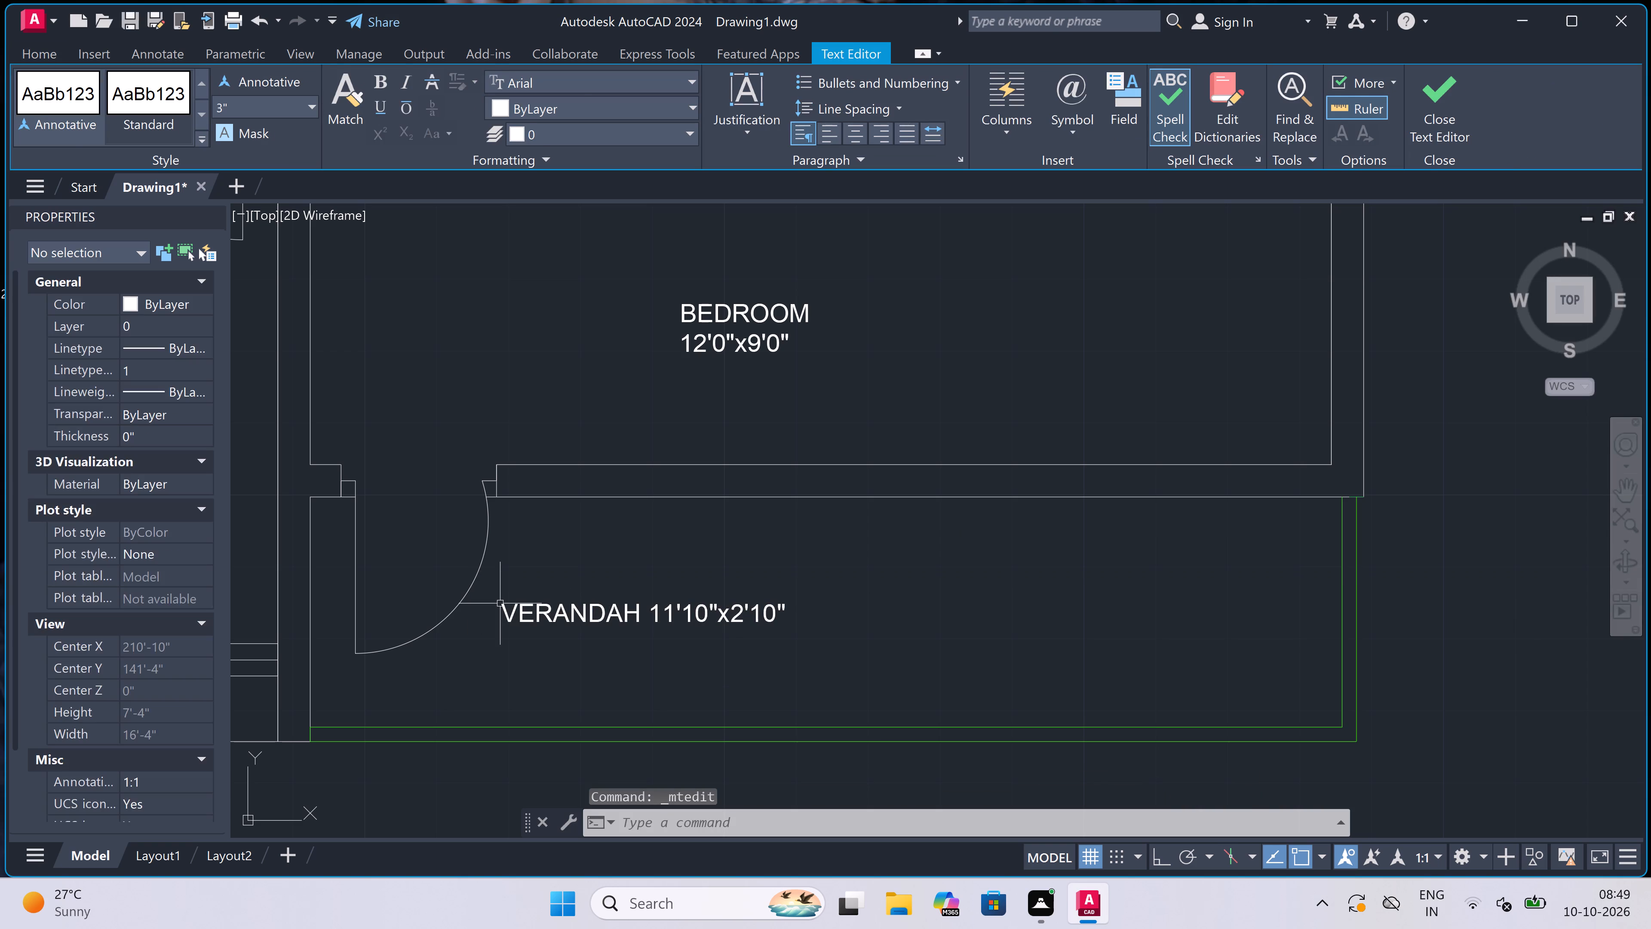
pyautogui.click(516, 602)
pyautogui.doubleClick(500, 609)
pyautogui.doubleClick(673, 616)
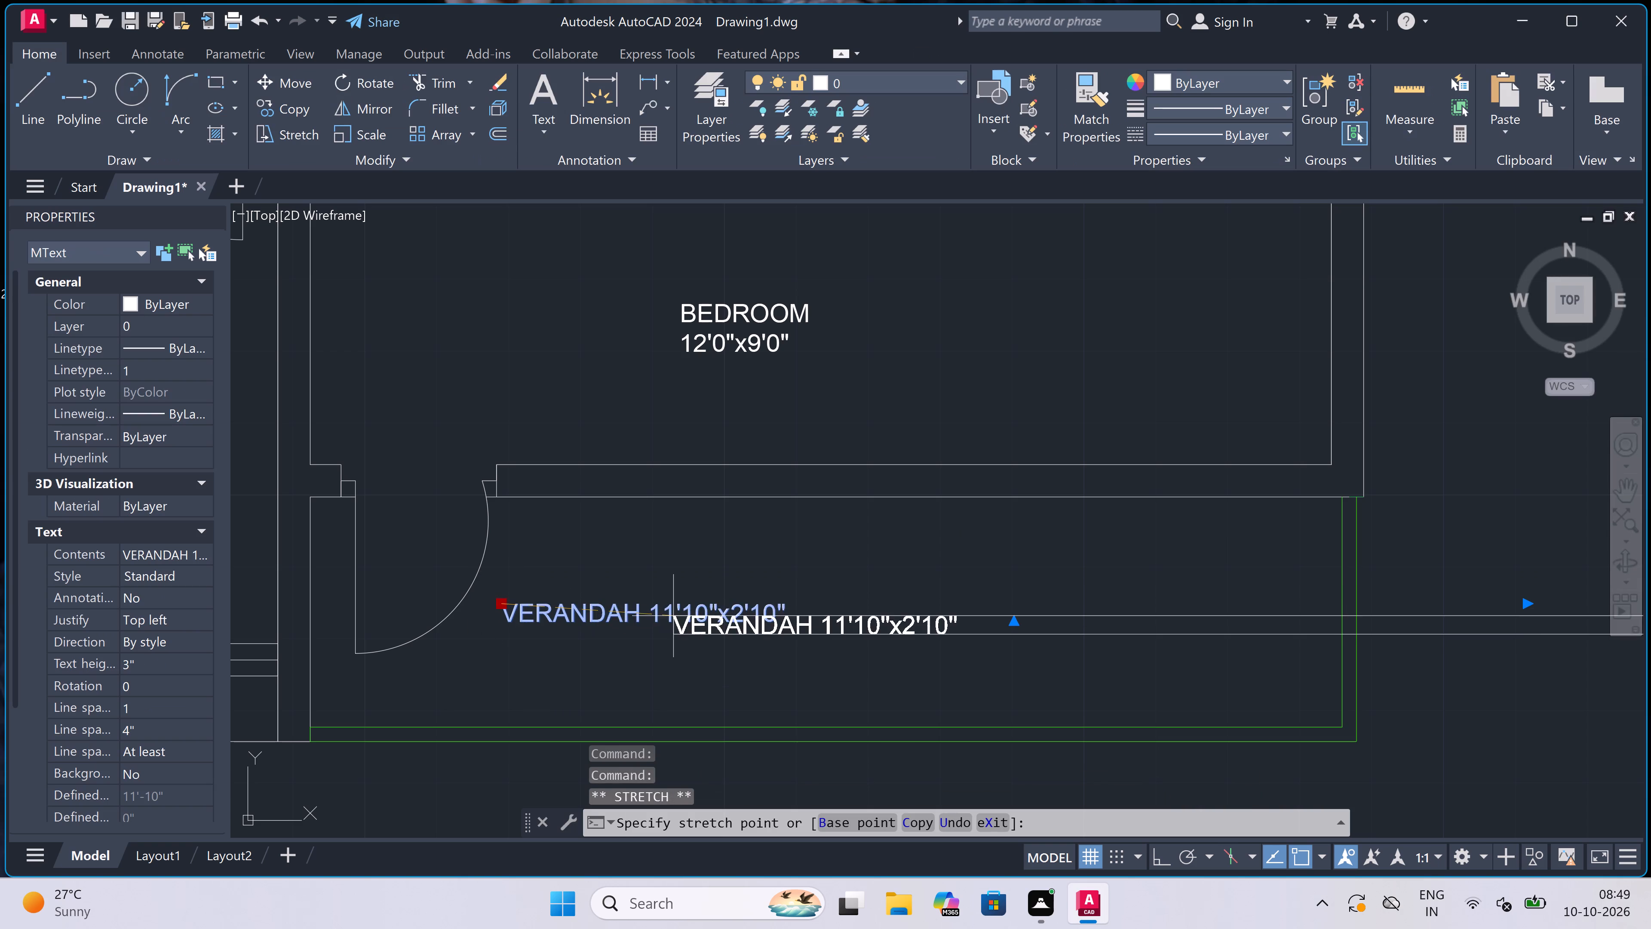
pyautogui.click(635, 599)
pyautogui.press('Escape')
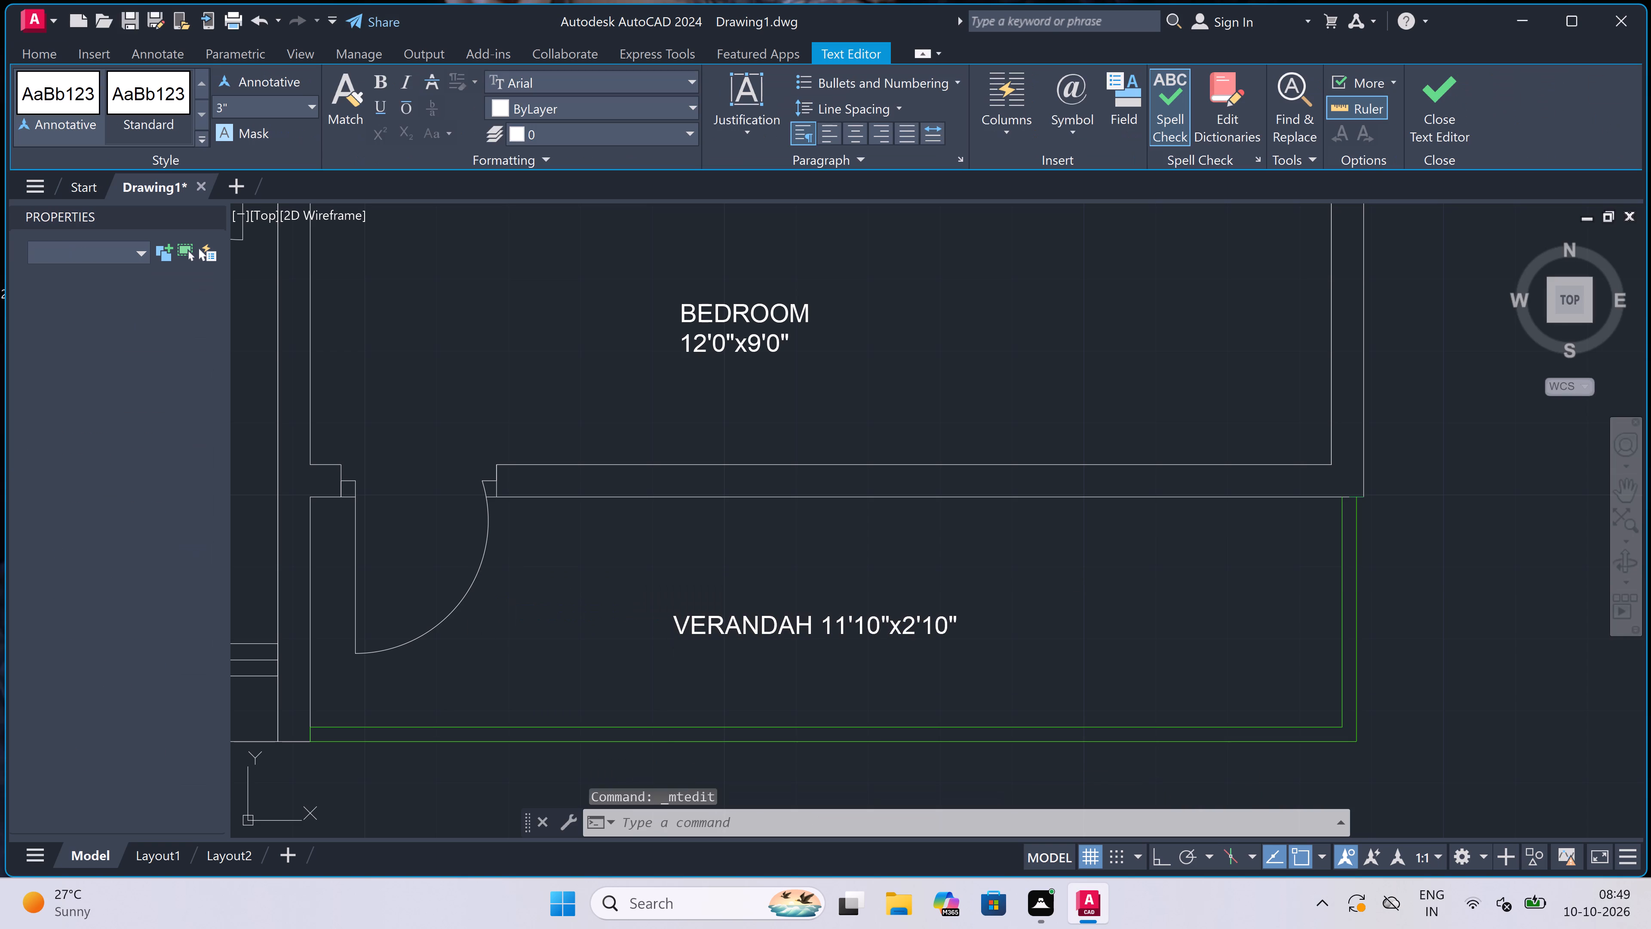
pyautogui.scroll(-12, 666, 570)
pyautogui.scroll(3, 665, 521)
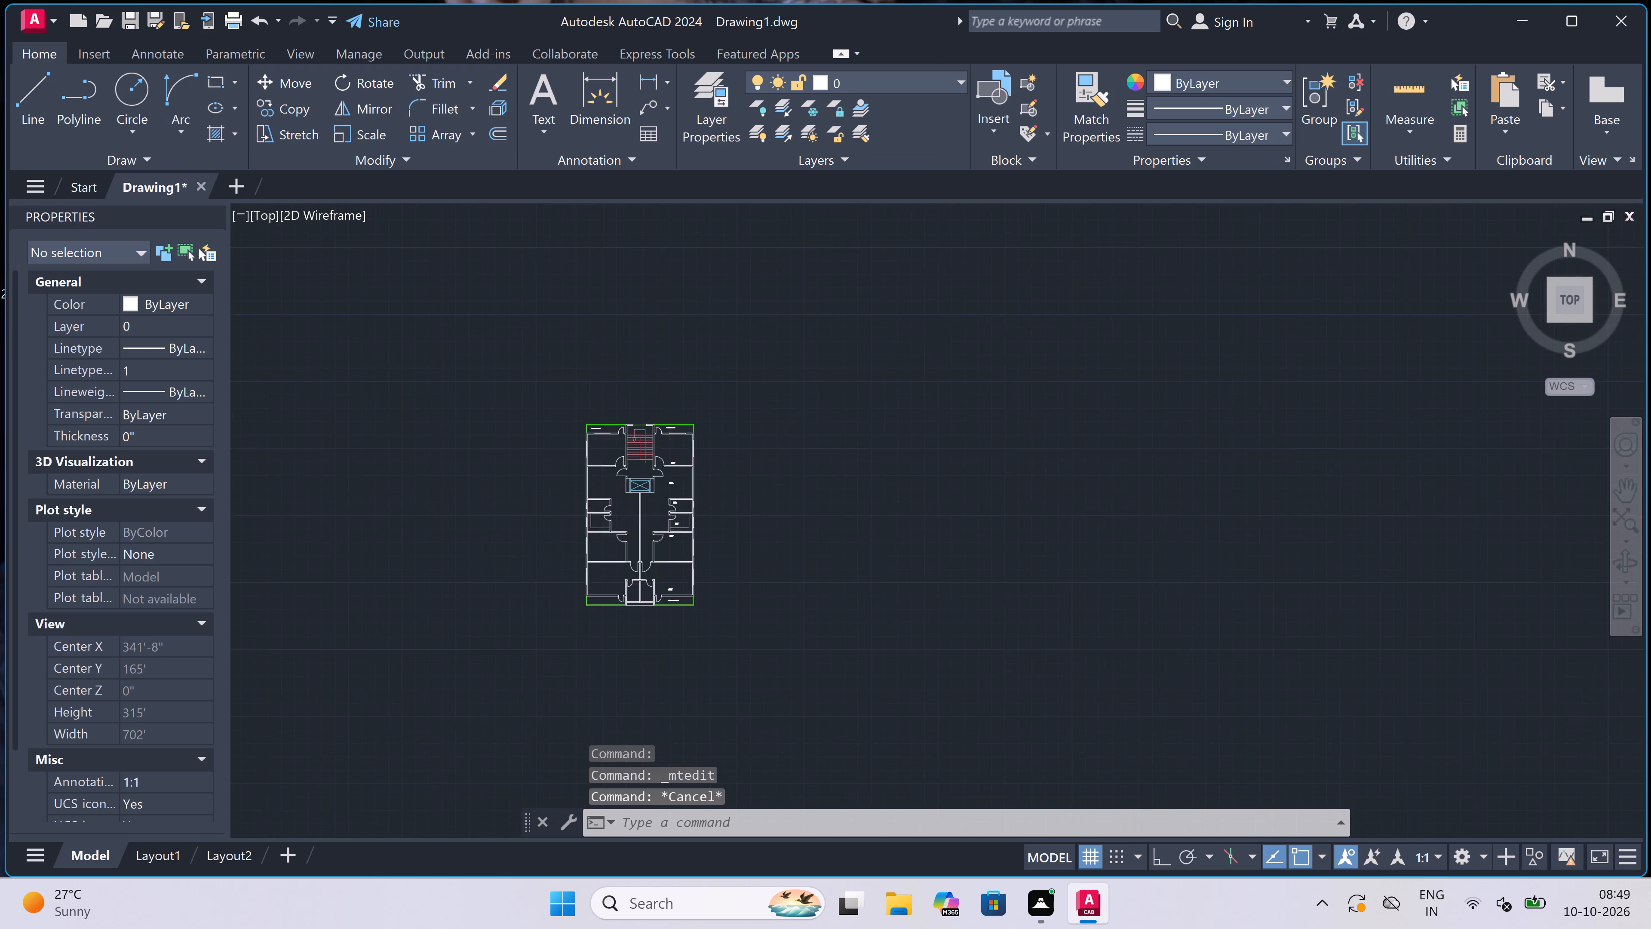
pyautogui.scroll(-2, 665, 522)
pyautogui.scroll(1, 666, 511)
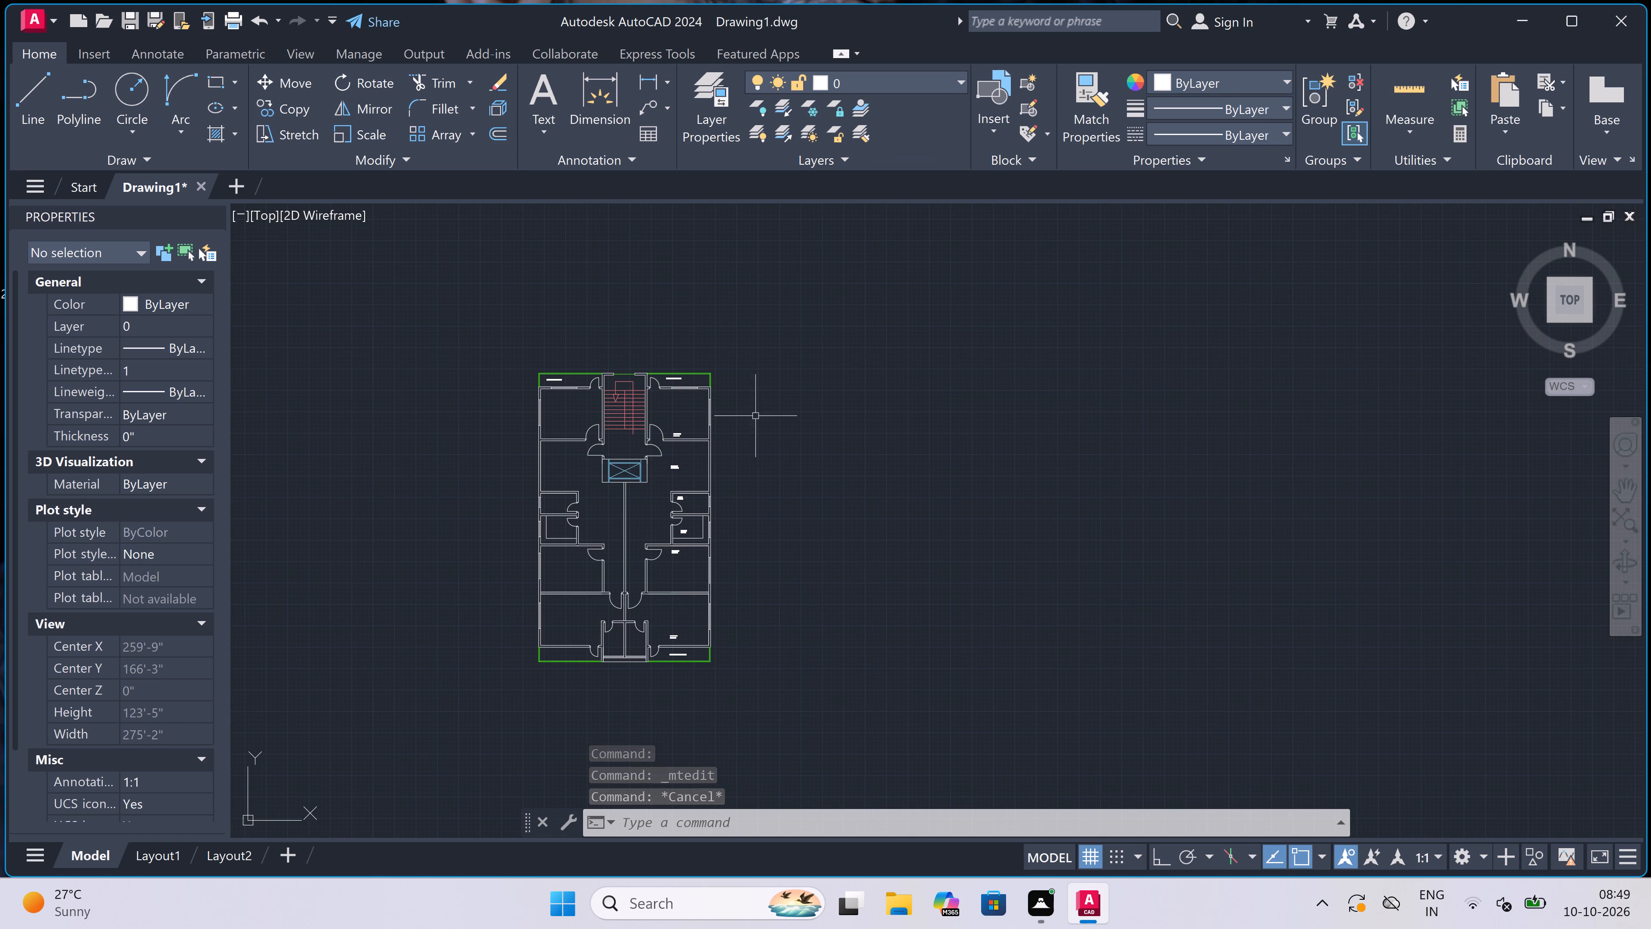
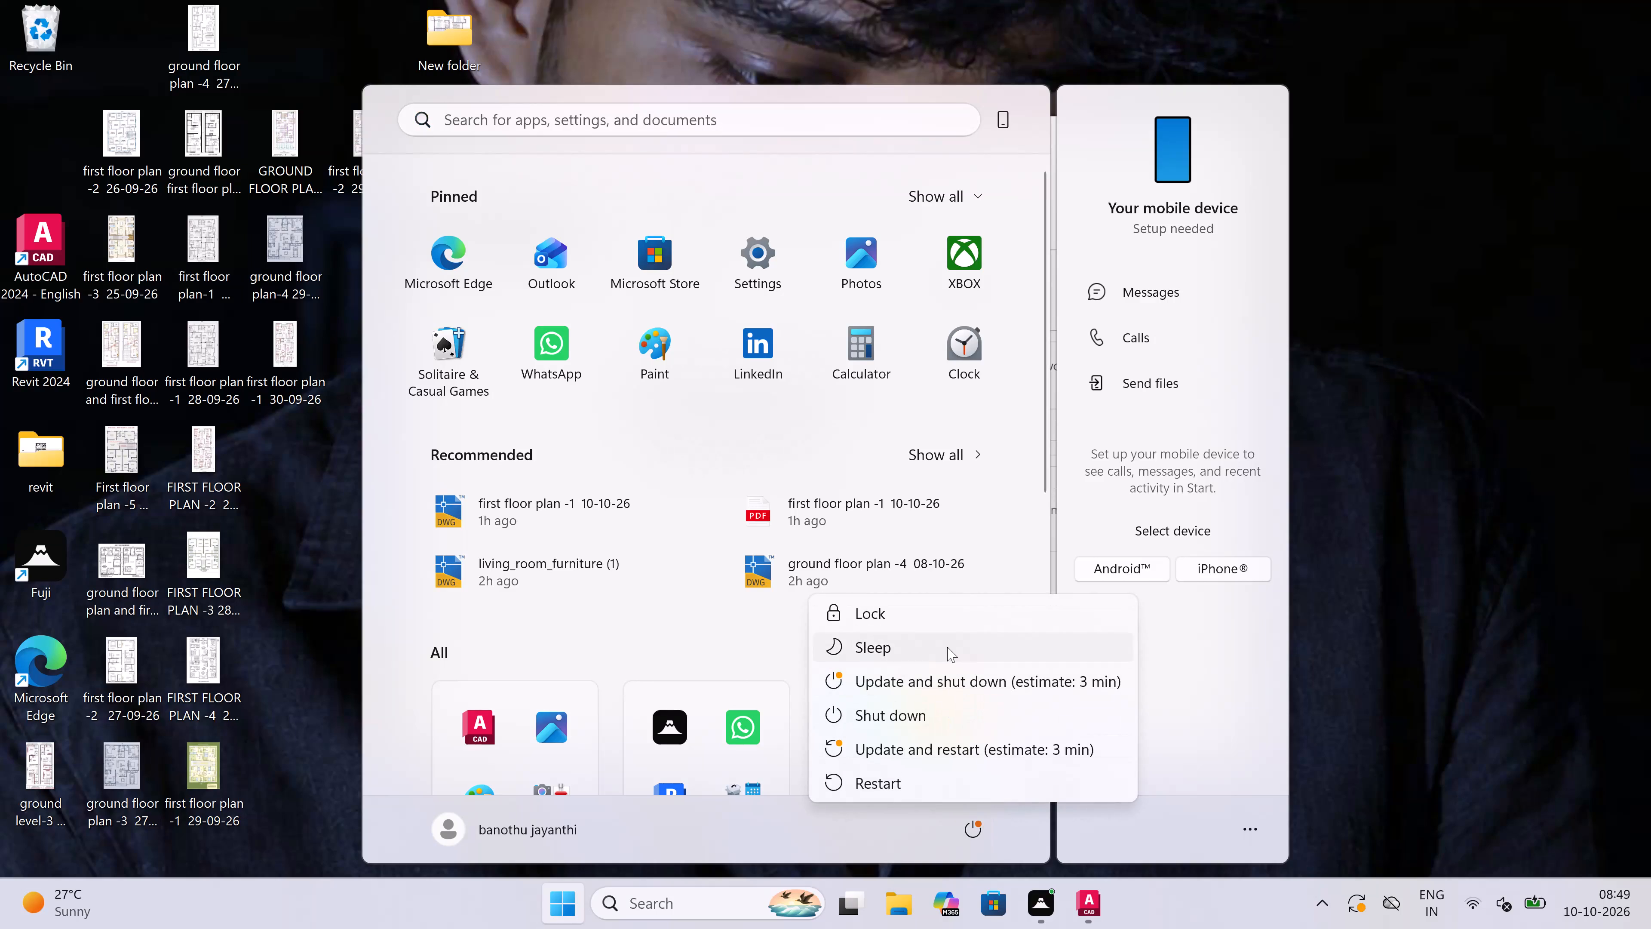
# Put the computer to sleep.
pyautogui.click(946, 646)
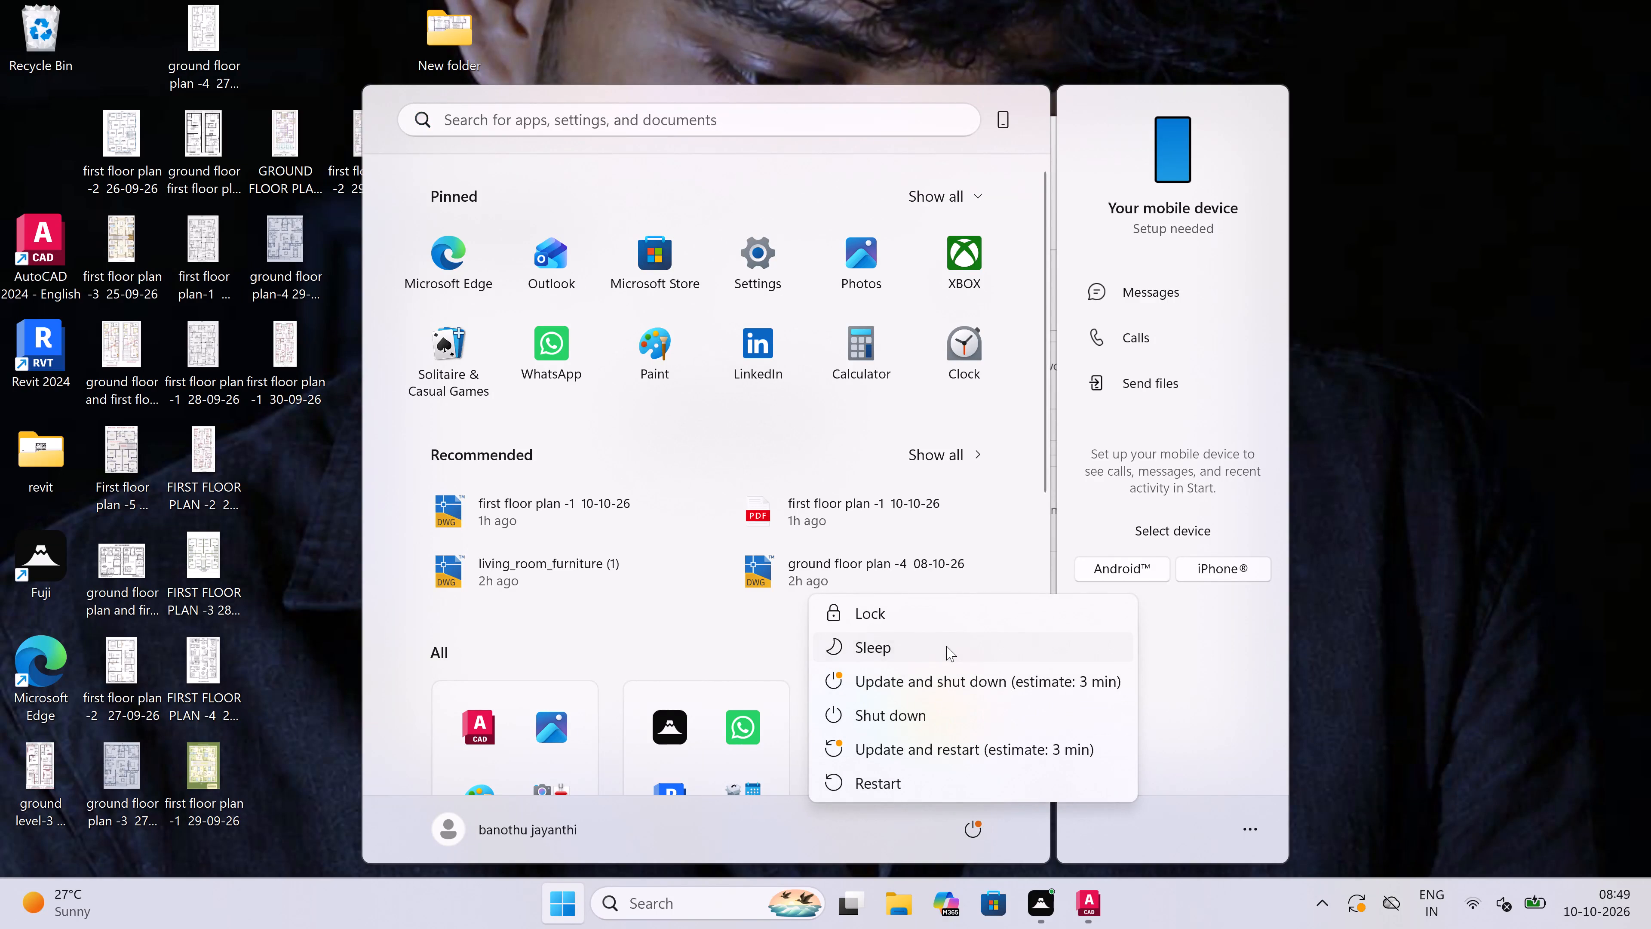
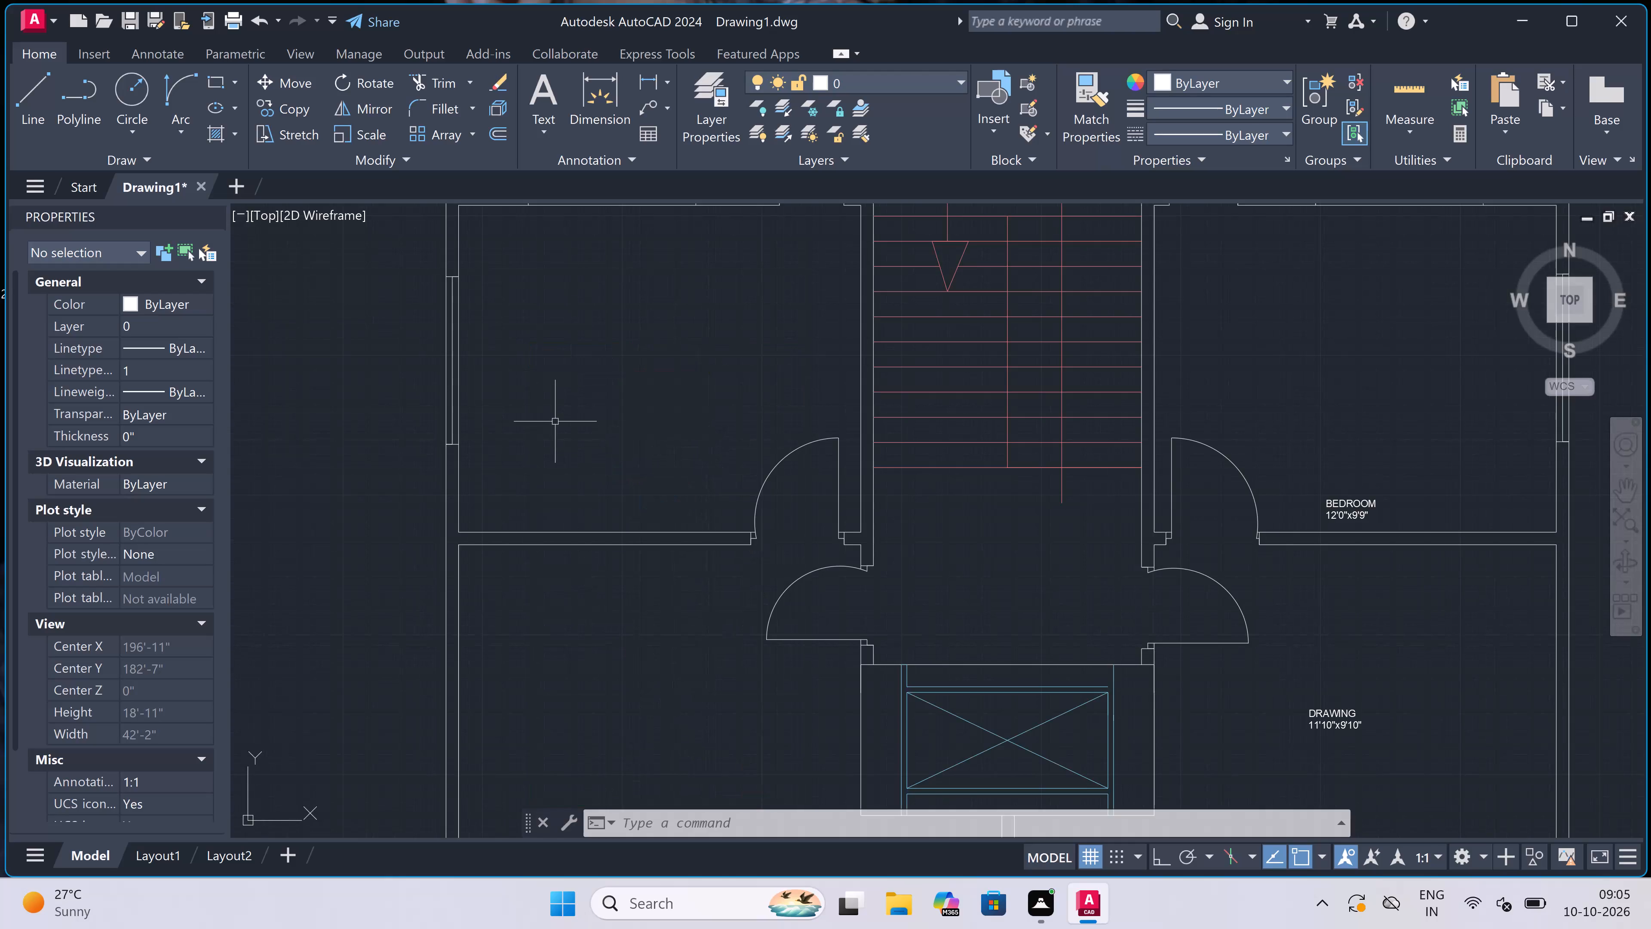
# Label the bedroom west of the staircase with 3" multiline text reading BEDROOM and 12'0"x9'9" on two lines.
pyautogui.write('mt')
pyautogui.press('space')
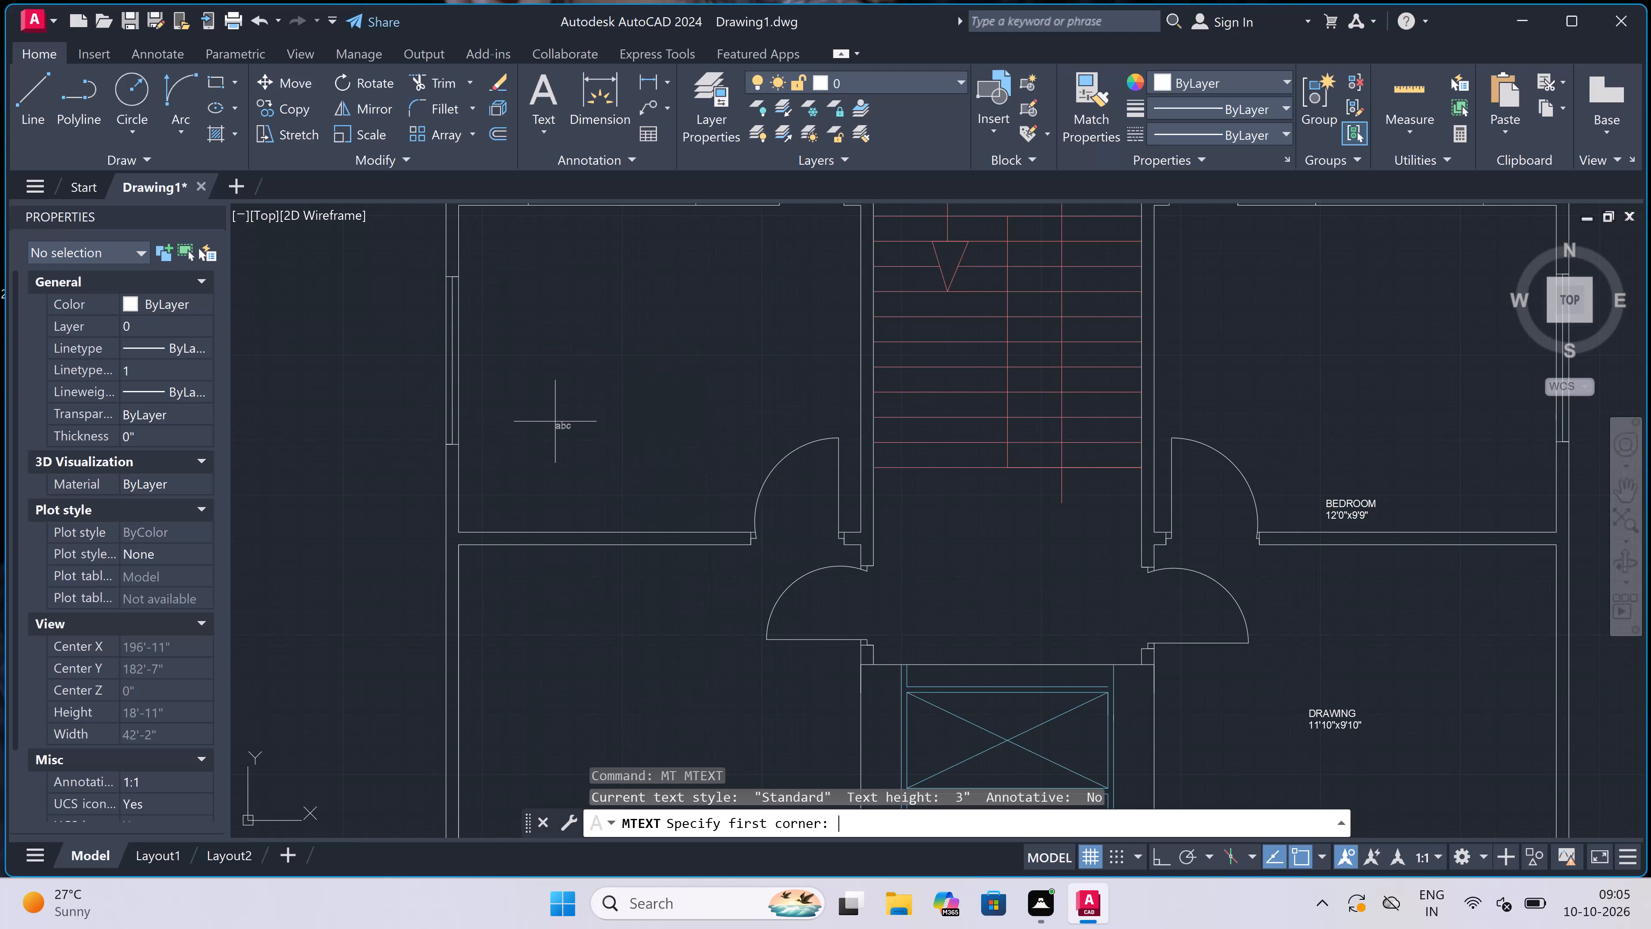
pyautogui.scroll(1, 541, 490)
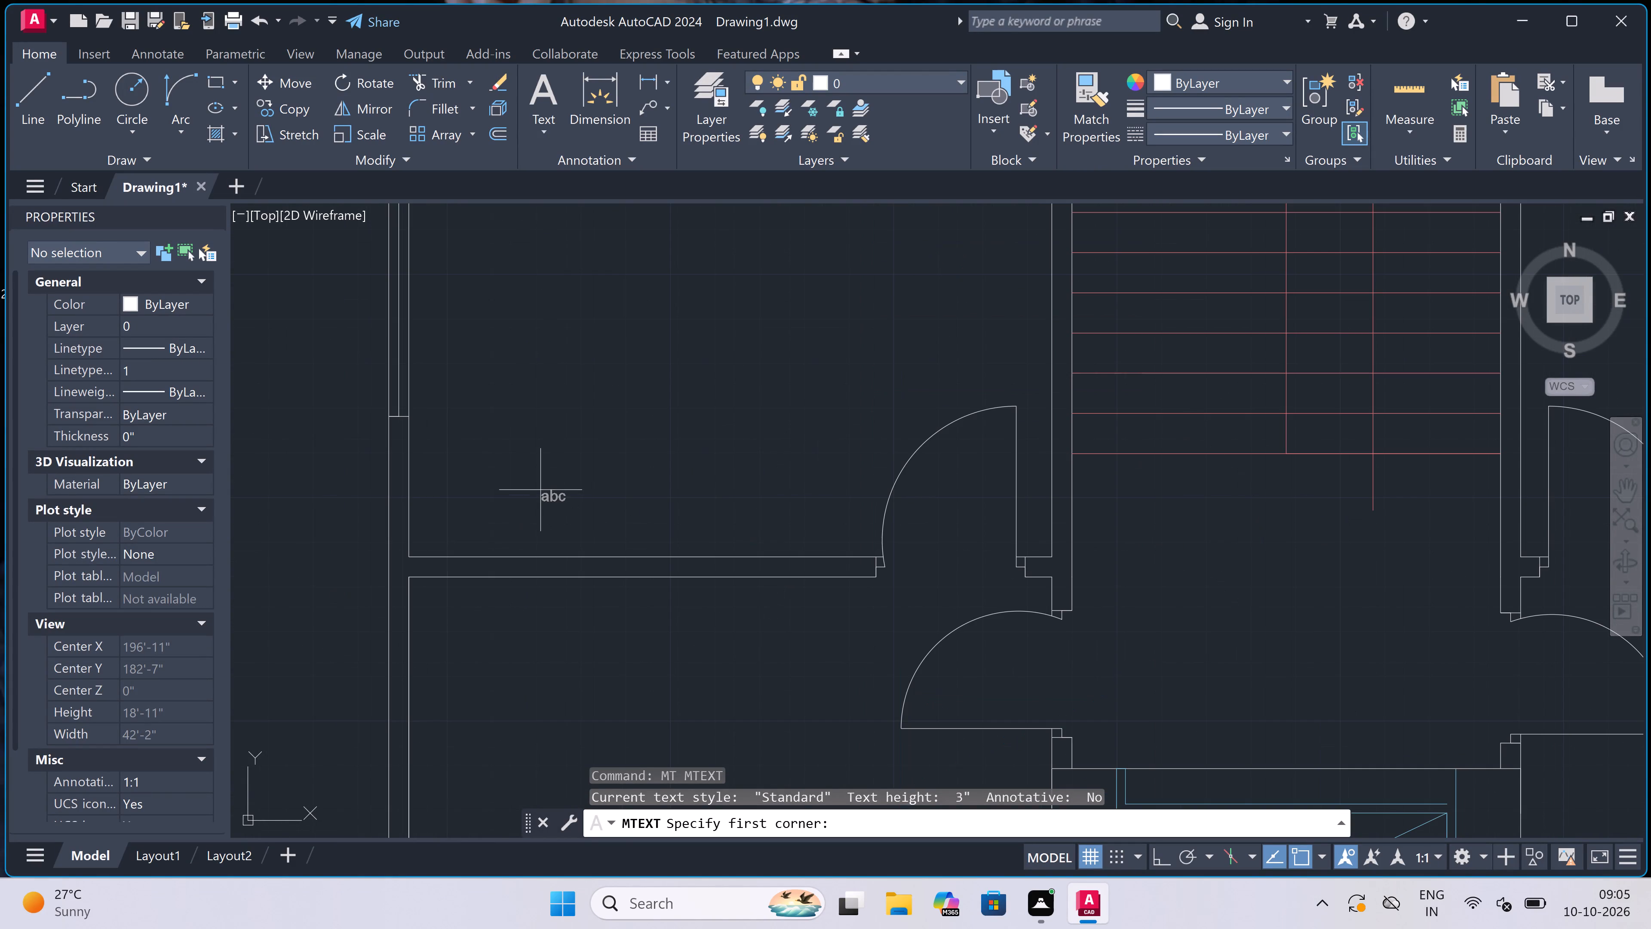
pyautogui.click(499, 498)
pyautogui.click(1442, 451)
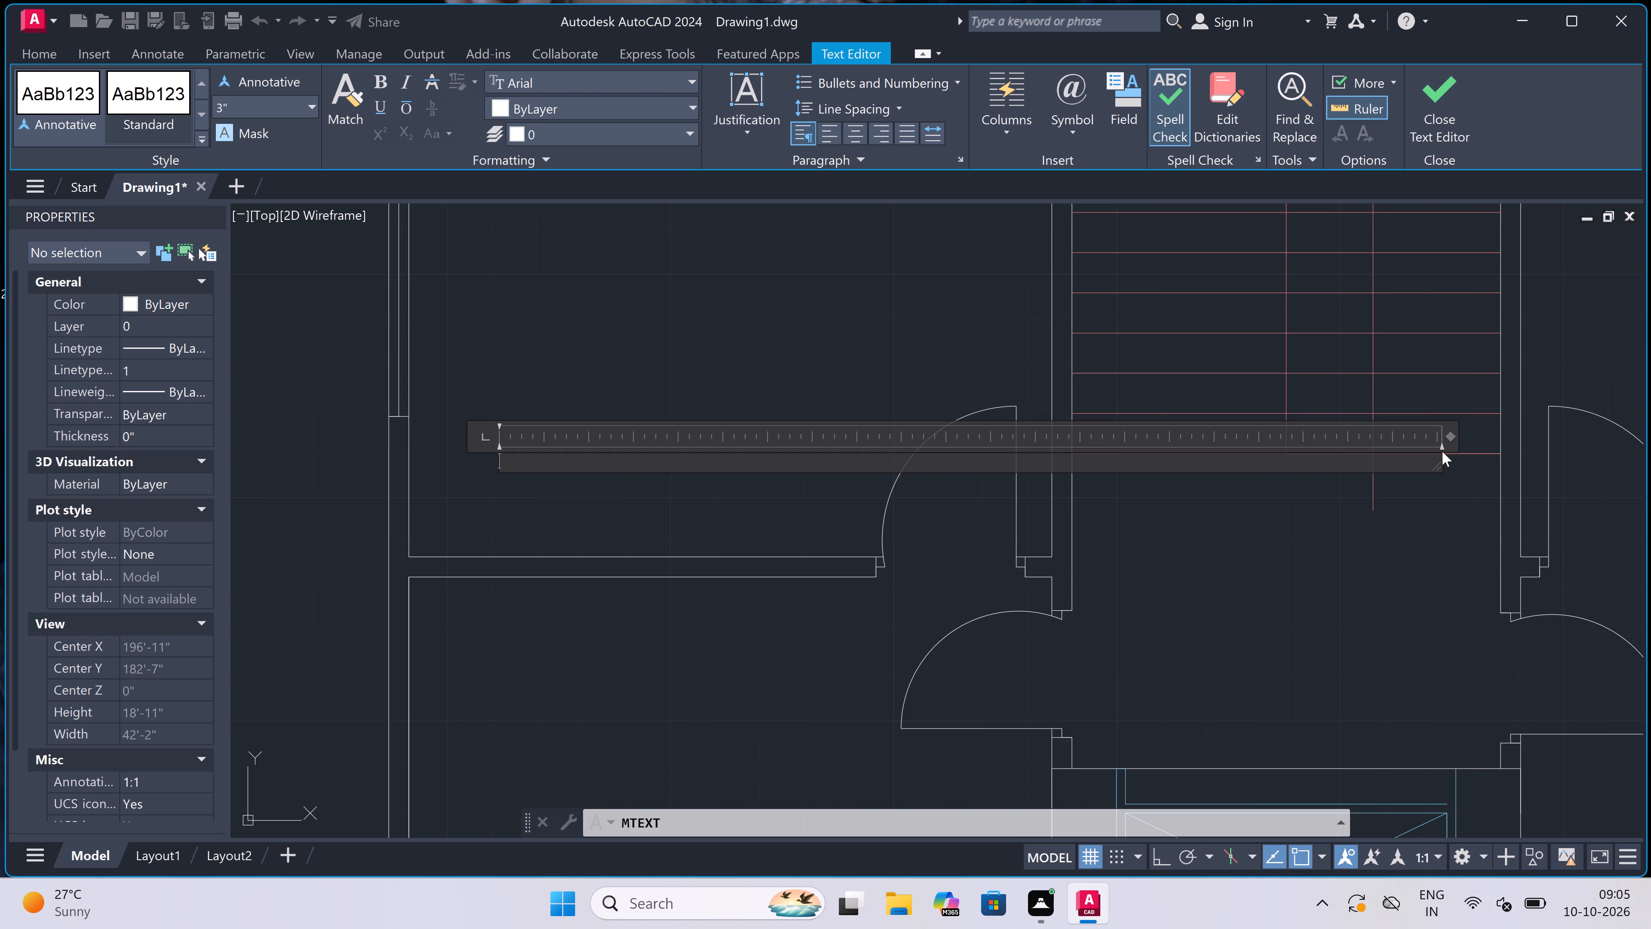
pyautogui.scroll(-2, 1416, 470)
pyautogui.scroll(1, 1097, 348)
pyautogui.scroll(2, 1192, 494)
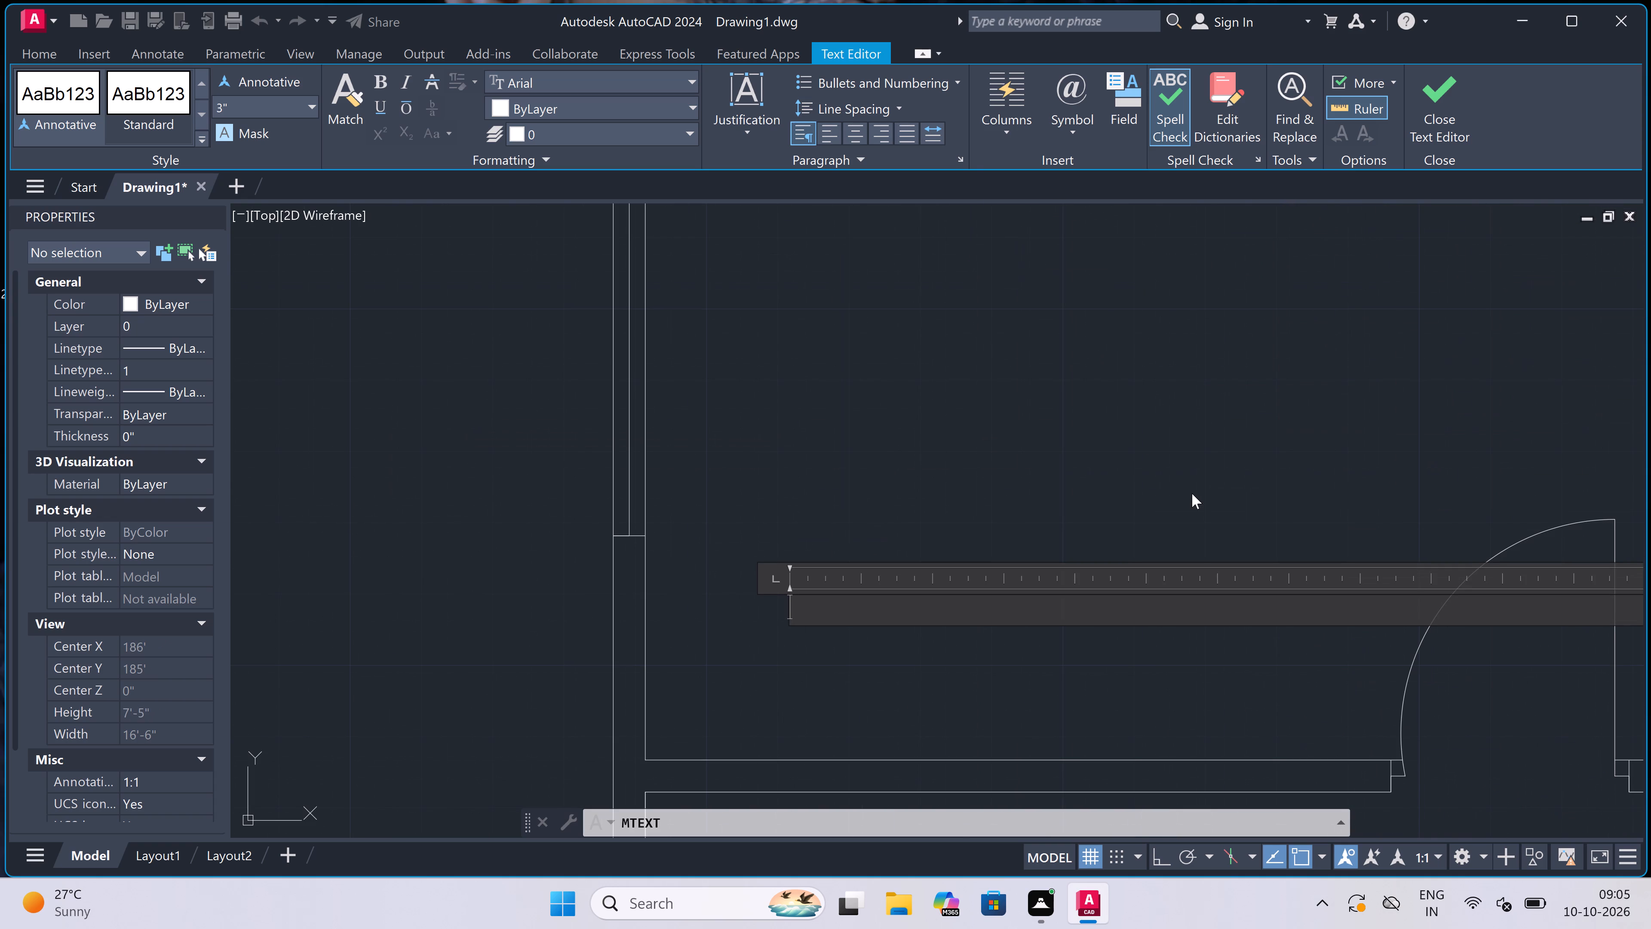
pyautogui.write('BEDROOM')
pyautogui.press('Return')
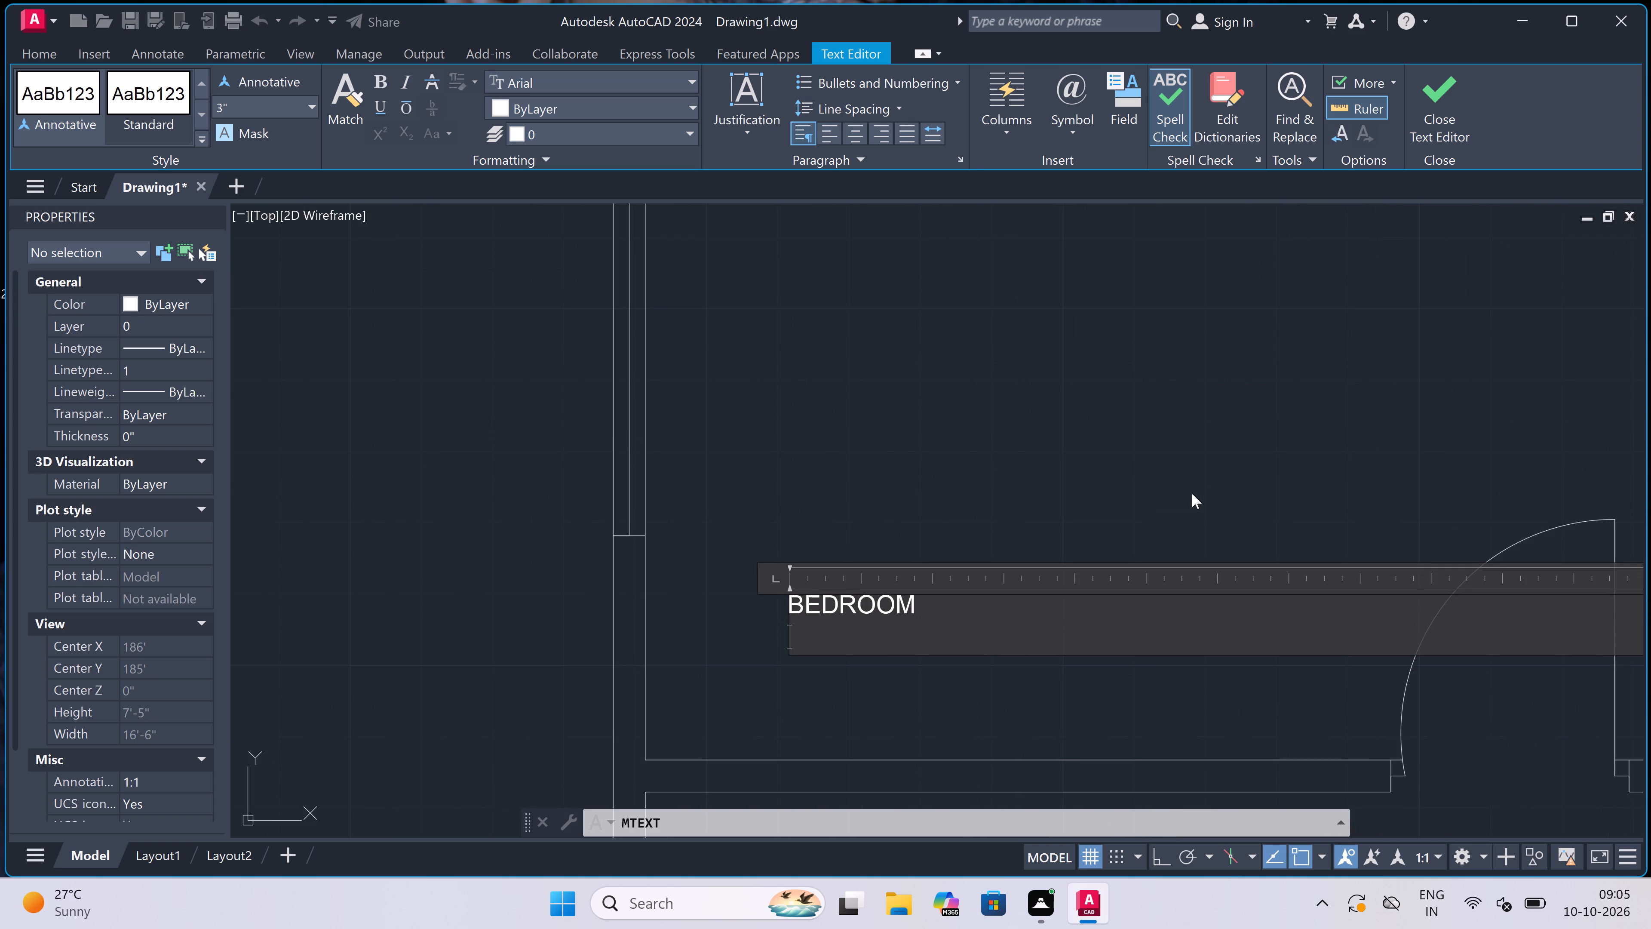
pyautogui.write("12'0")
pyautogui.write('"x9\'')
pyautogui.press('0')
pyautogui.press('BackSpace')
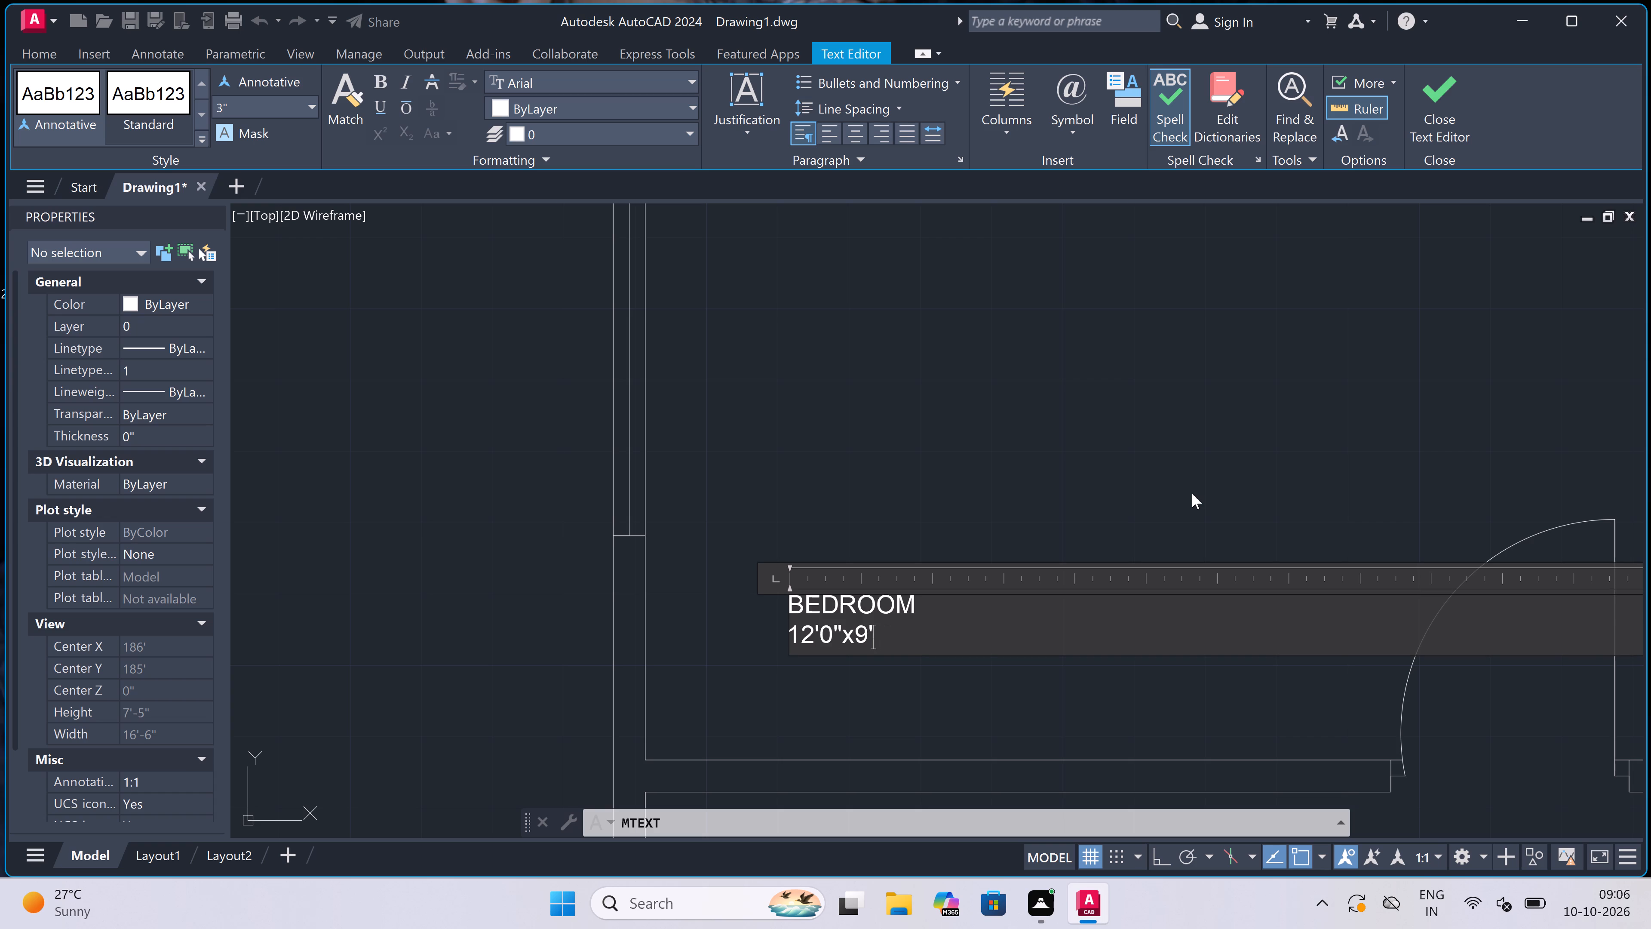
pyautogui.write('9"')
pyautogui.click(754, 529)
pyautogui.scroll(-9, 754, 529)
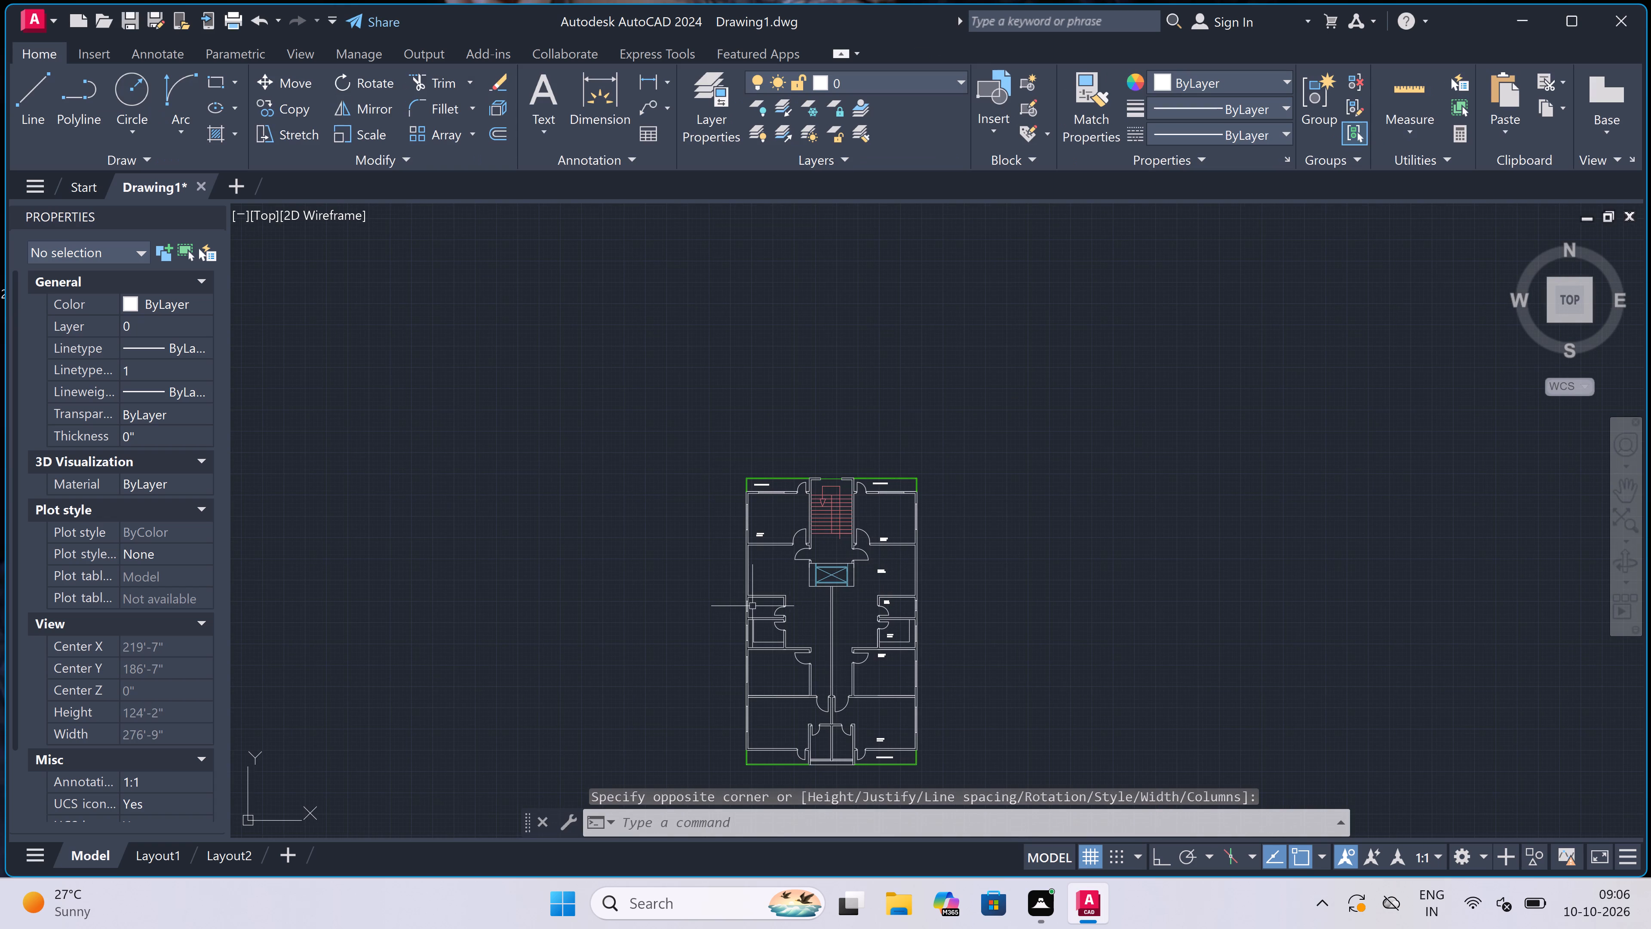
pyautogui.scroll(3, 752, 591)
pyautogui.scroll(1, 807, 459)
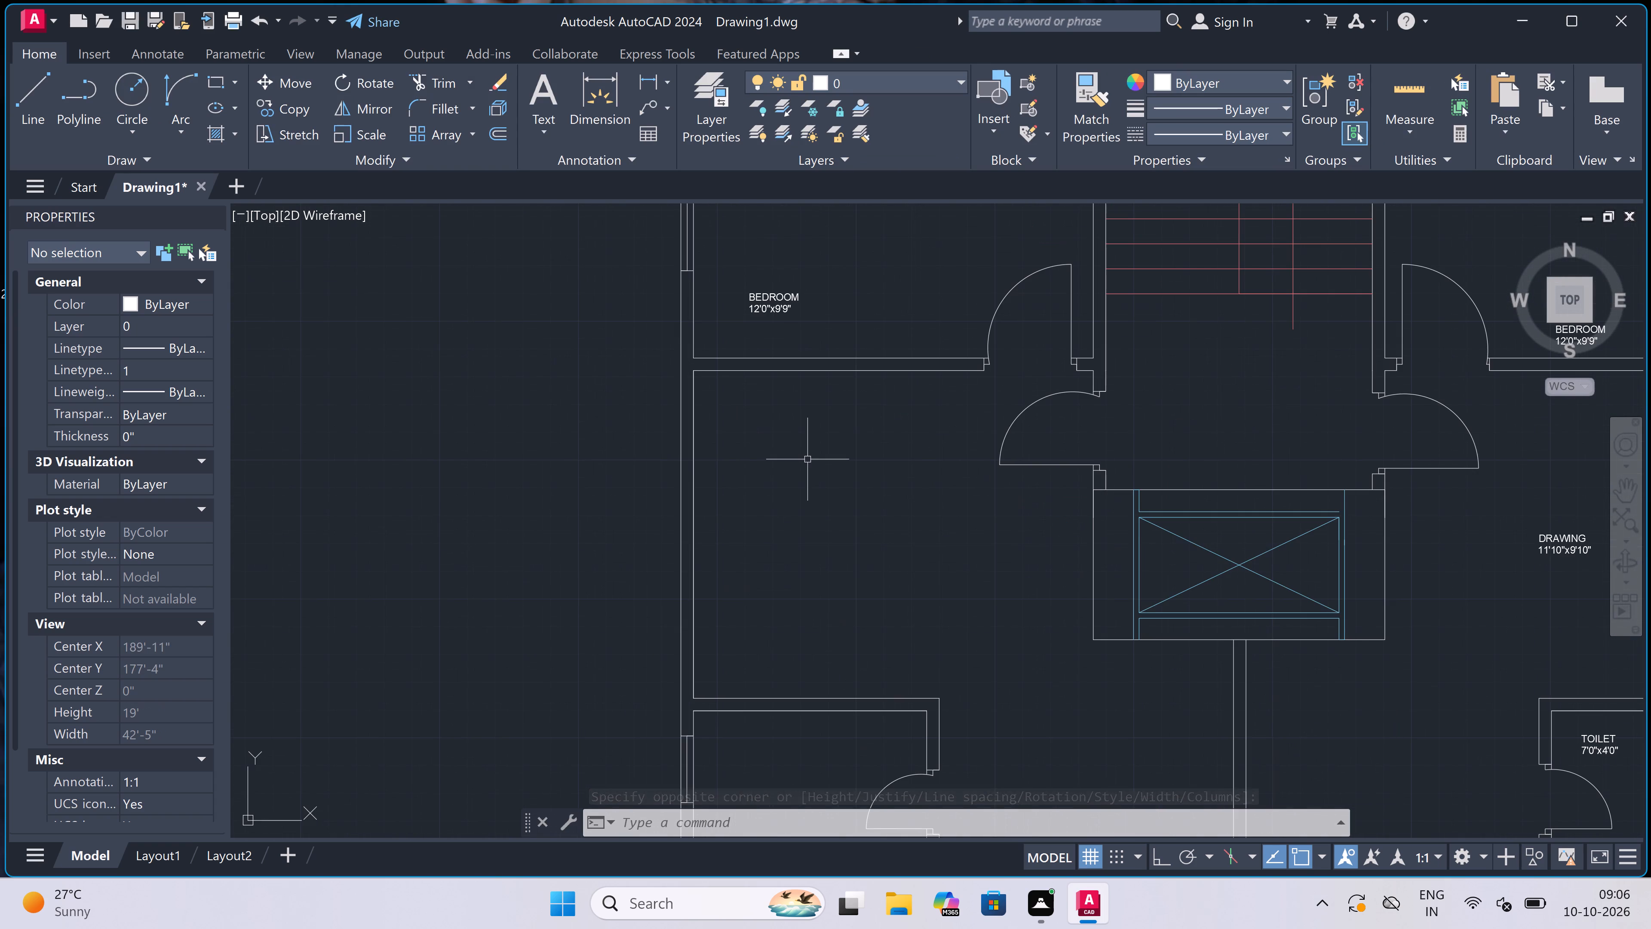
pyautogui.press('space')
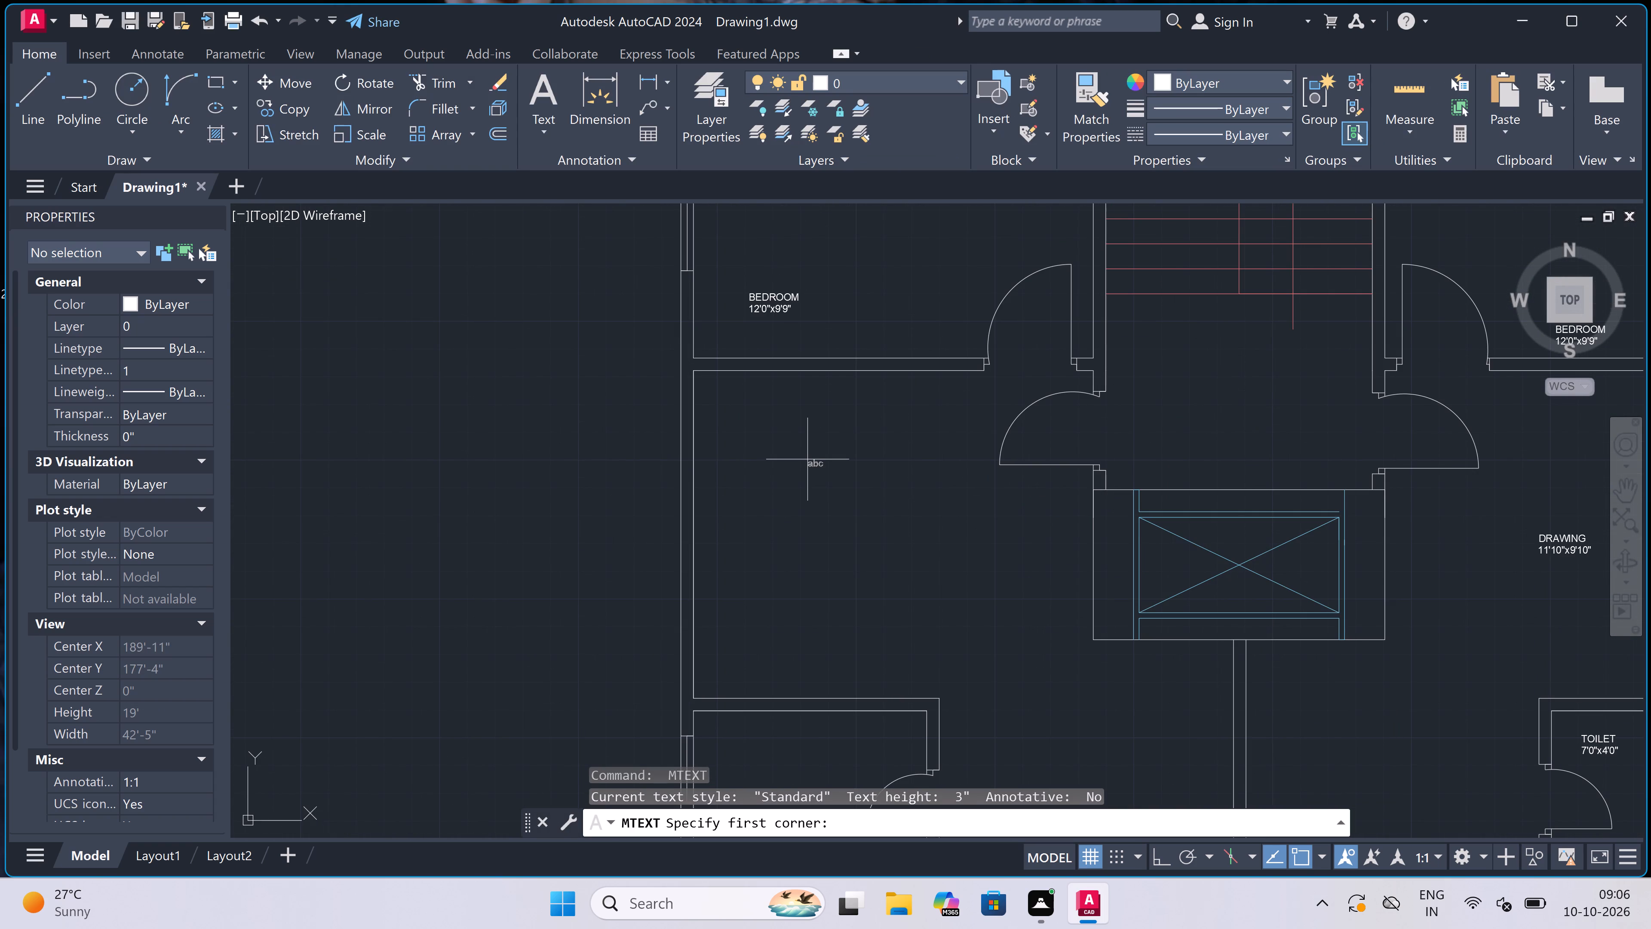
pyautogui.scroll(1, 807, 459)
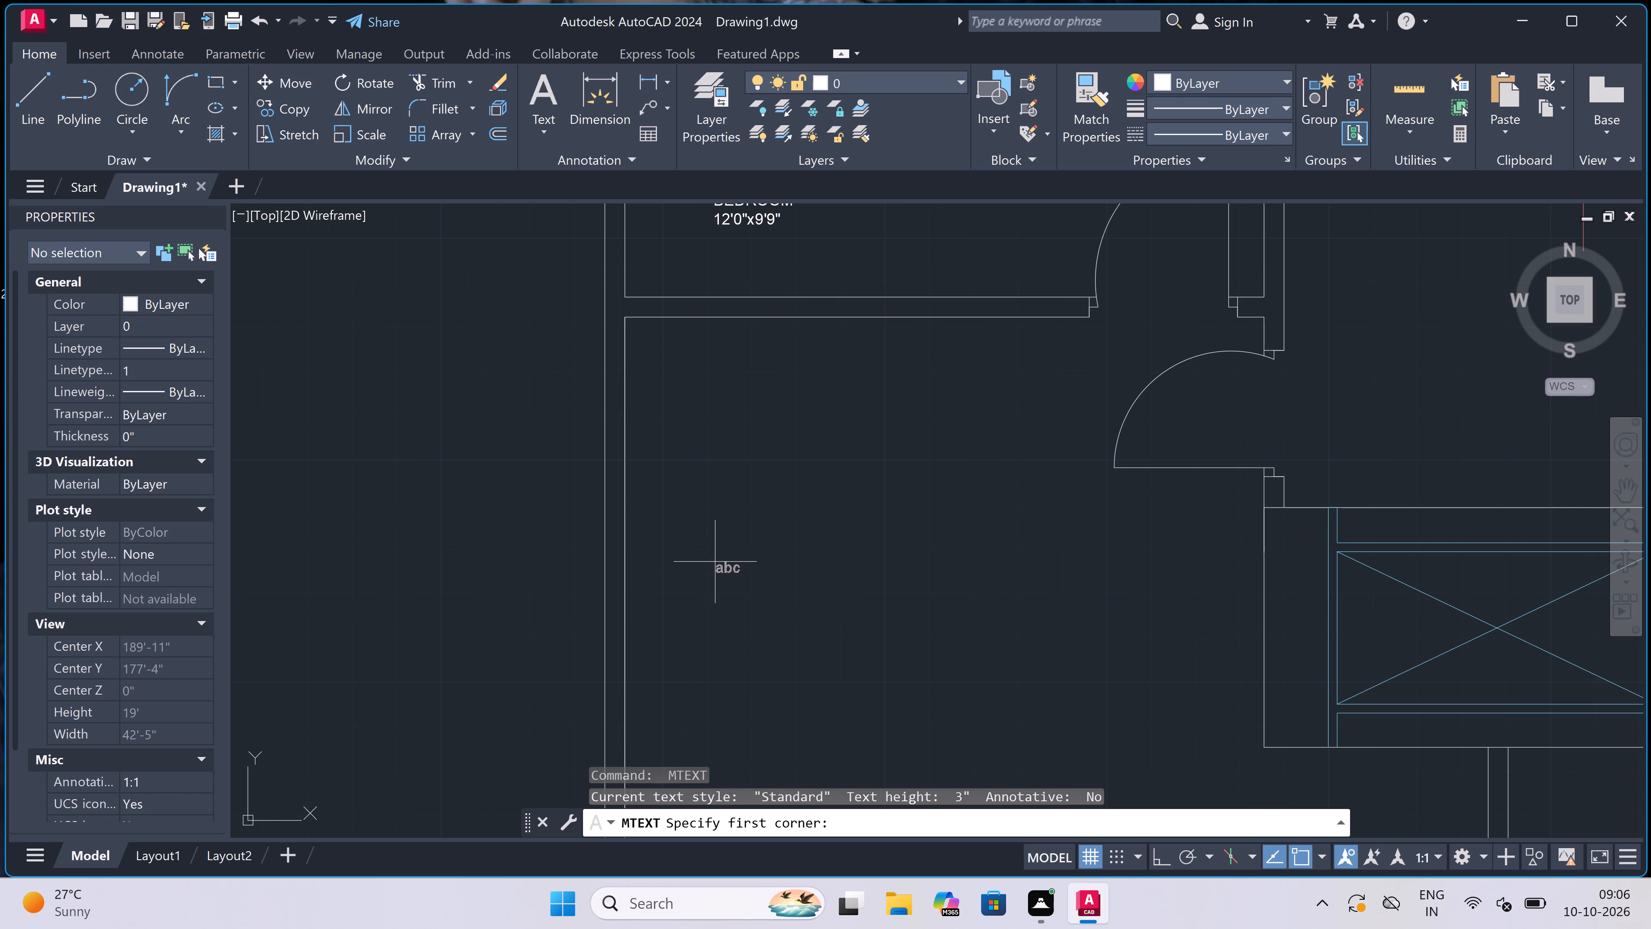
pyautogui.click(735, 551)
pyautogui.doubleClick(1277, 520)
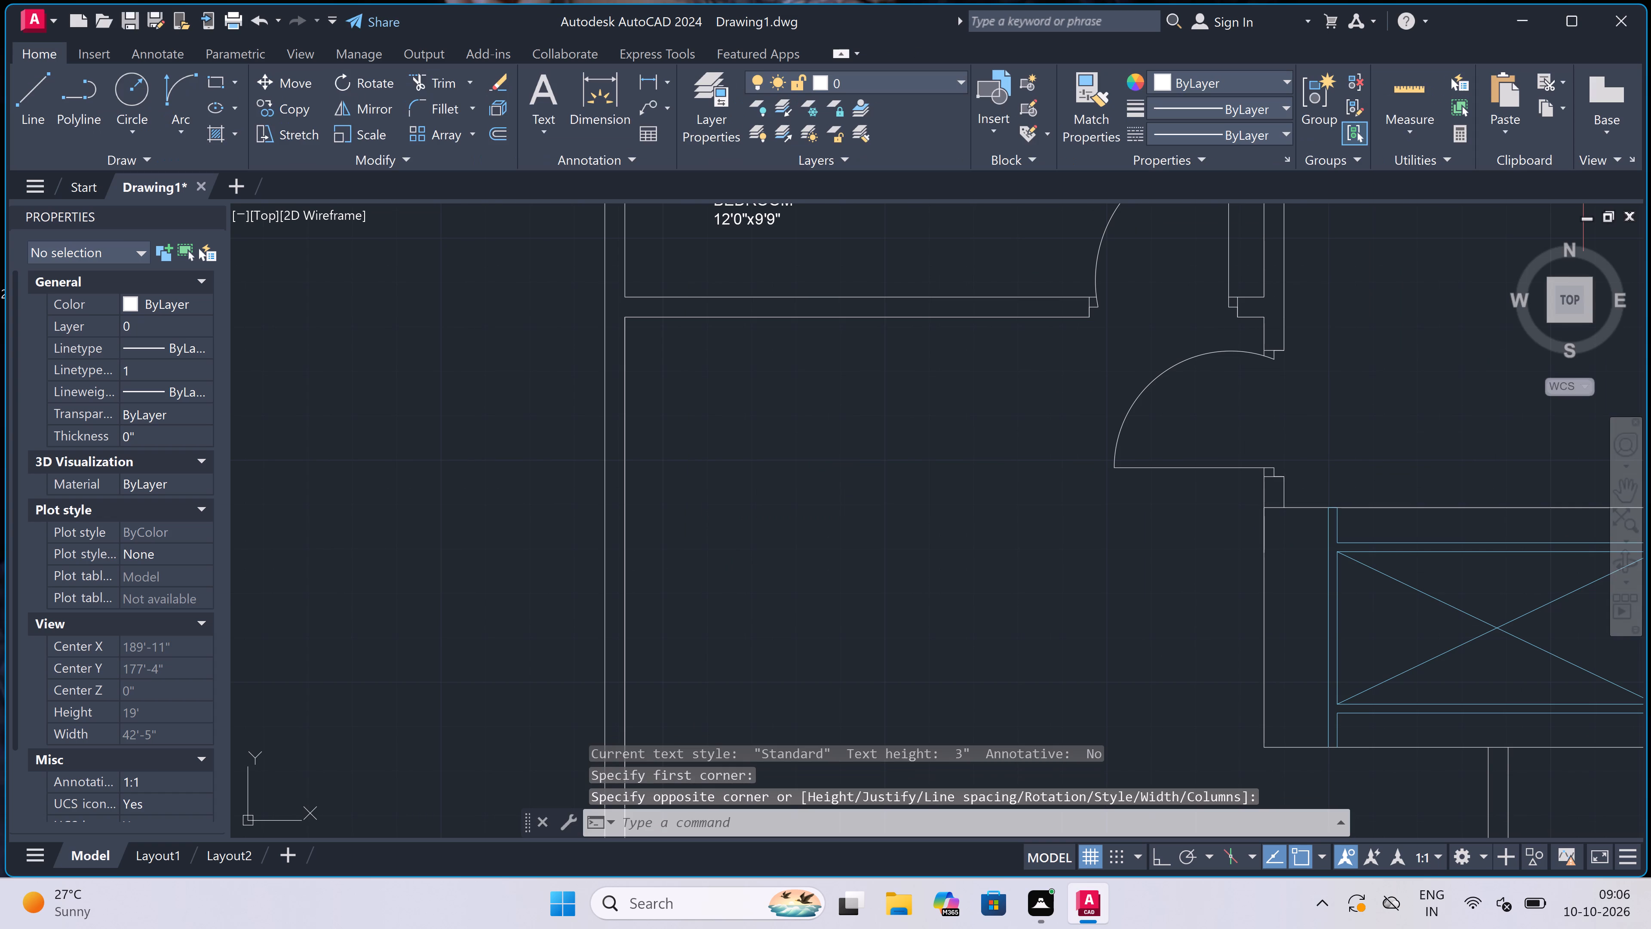
# Label the room south of the west bedroom with multiline text reading DRAWING and 11'10"x9'10" on two lines.
pyautogui.press('space')
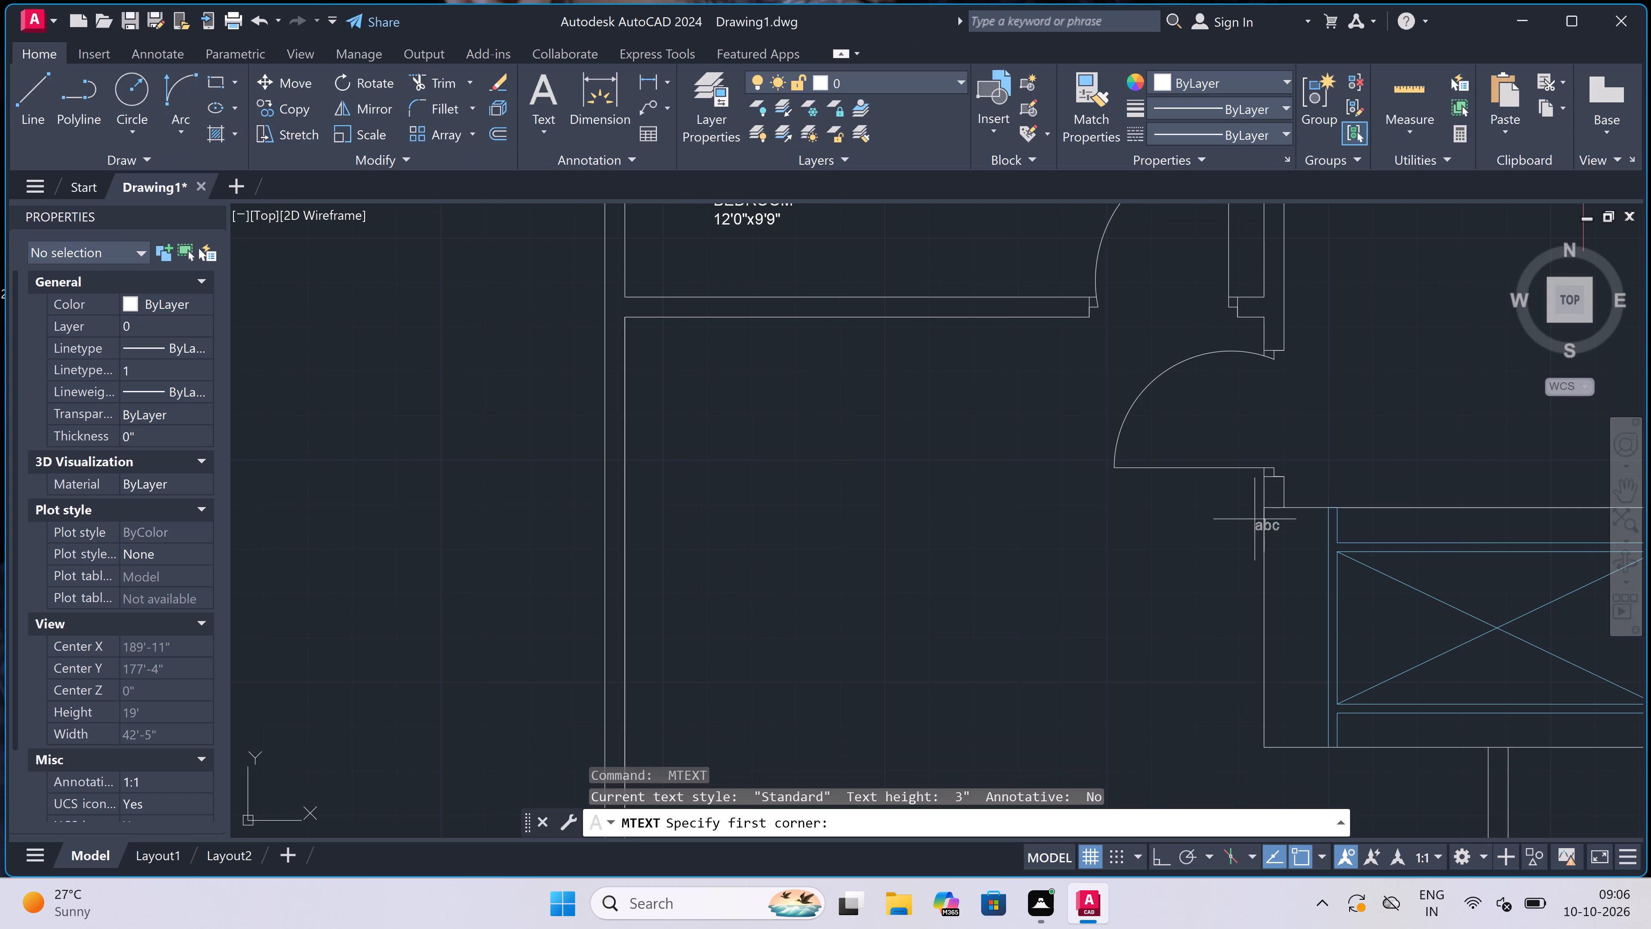
pyautogui.click(764, 526)
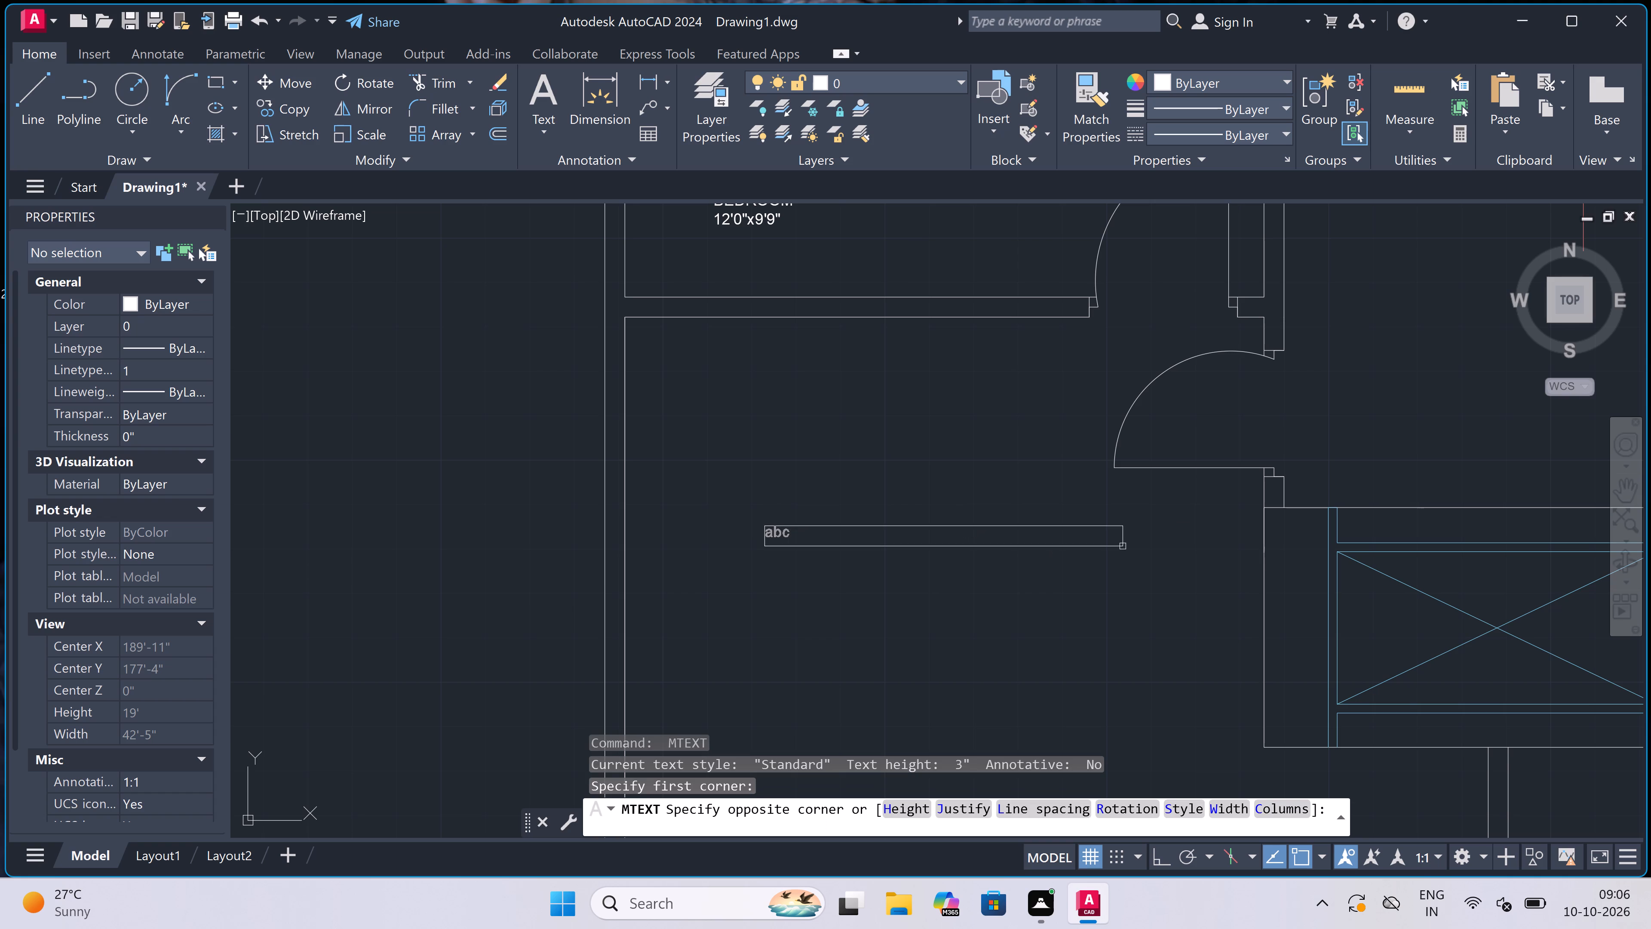
pyautogui.click(1225, 542)
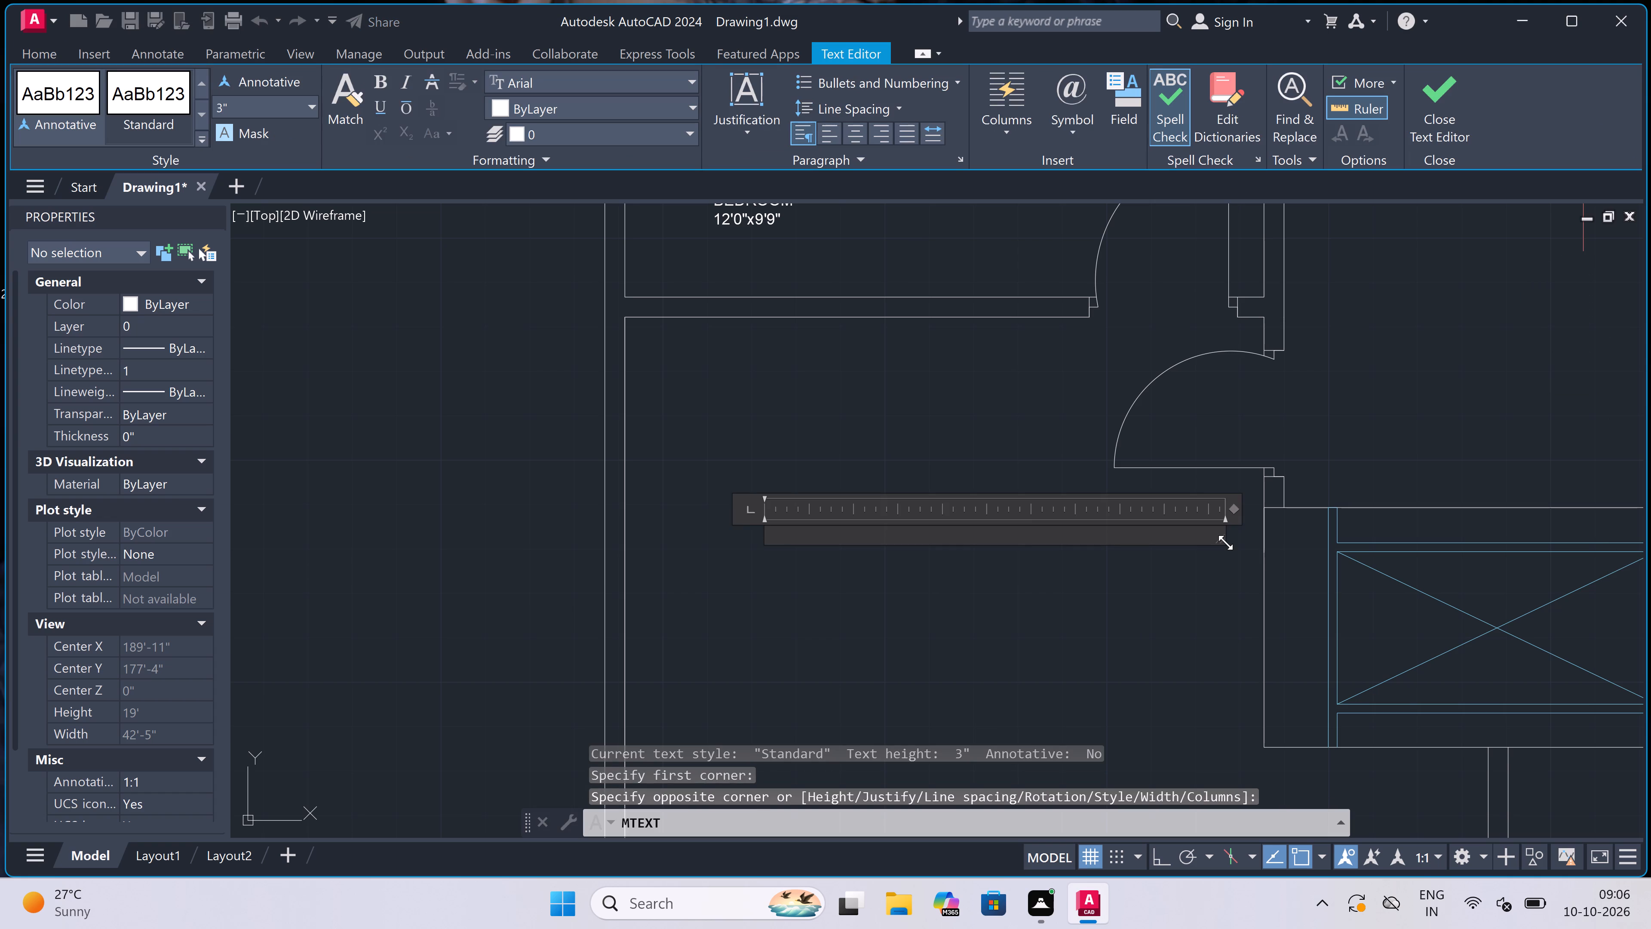
pyautogui.write('DRAW')
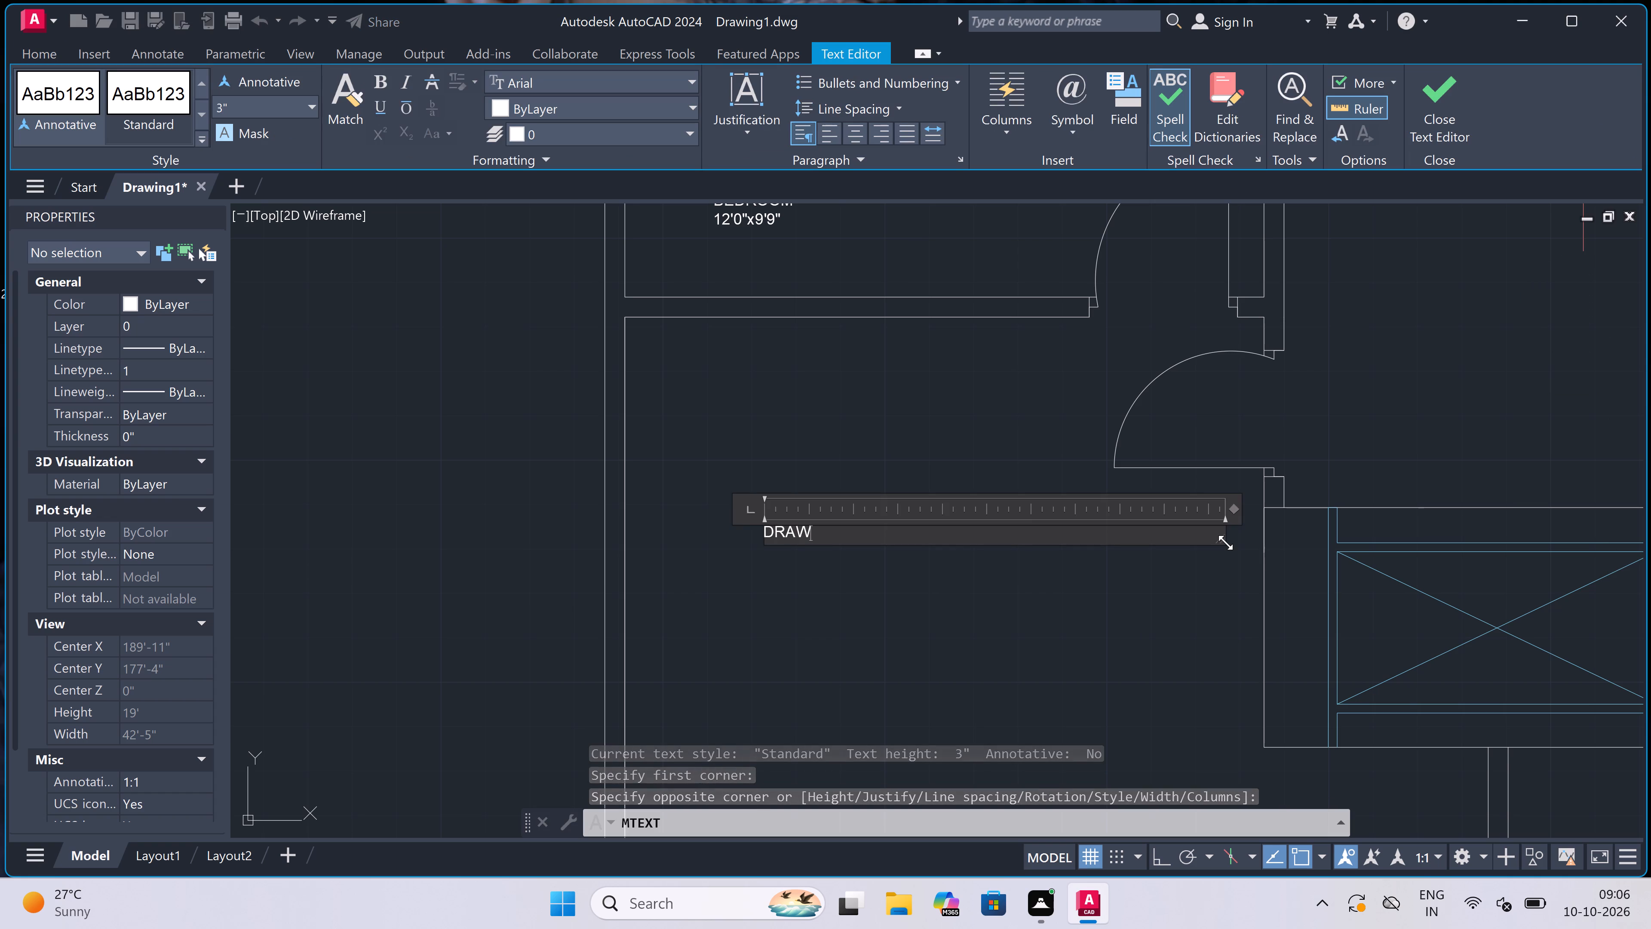
pyautogui.write('ING')
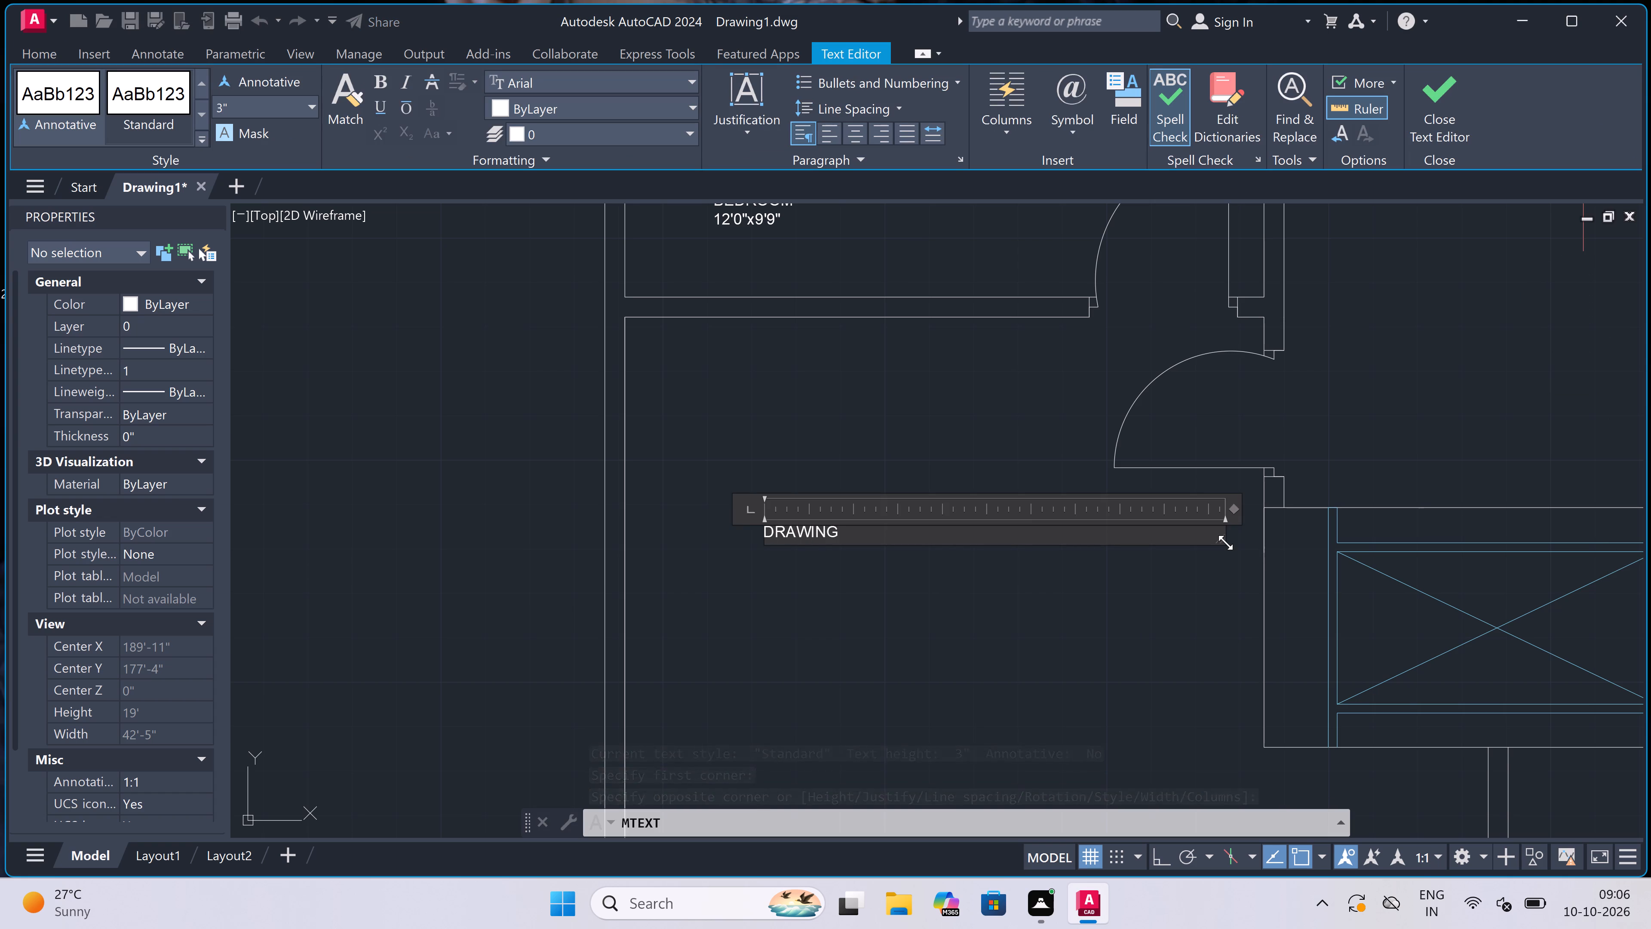
pyautogui.press('Return')
pyautogui.write("11'0")
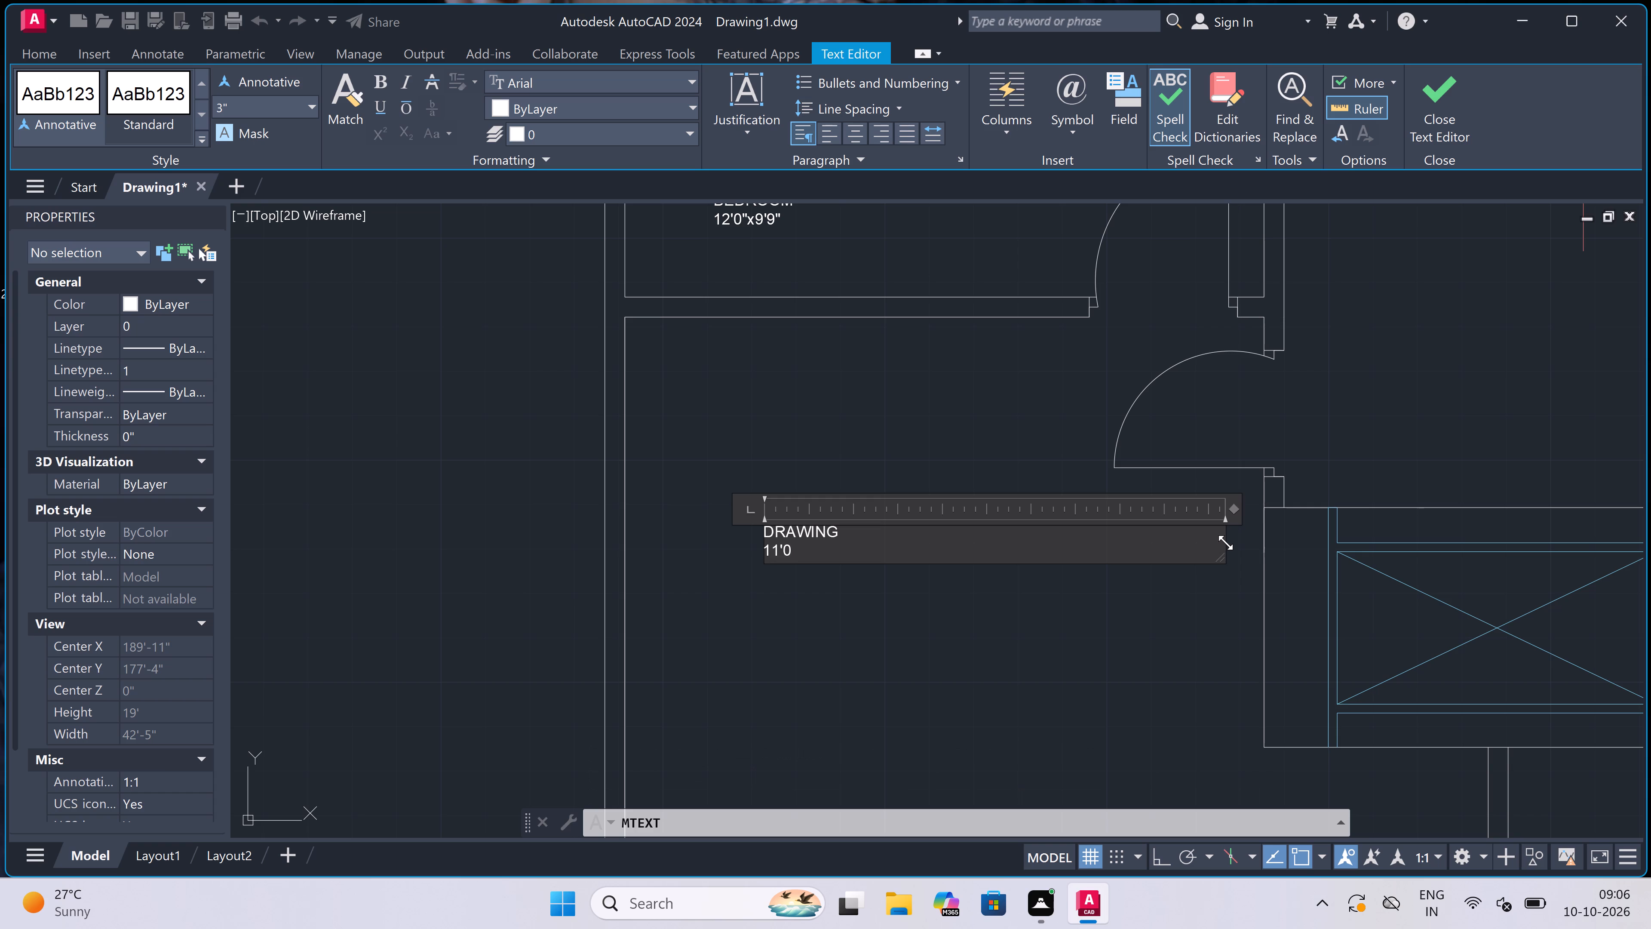
pyautogui.press('BackSpace')
pyautogui.write('10')
pyautogui.hotkey('shift', '"')
pyautogui.press('x')
pyautogui.write('9\'10"')
pyautogui.click(788, 425)
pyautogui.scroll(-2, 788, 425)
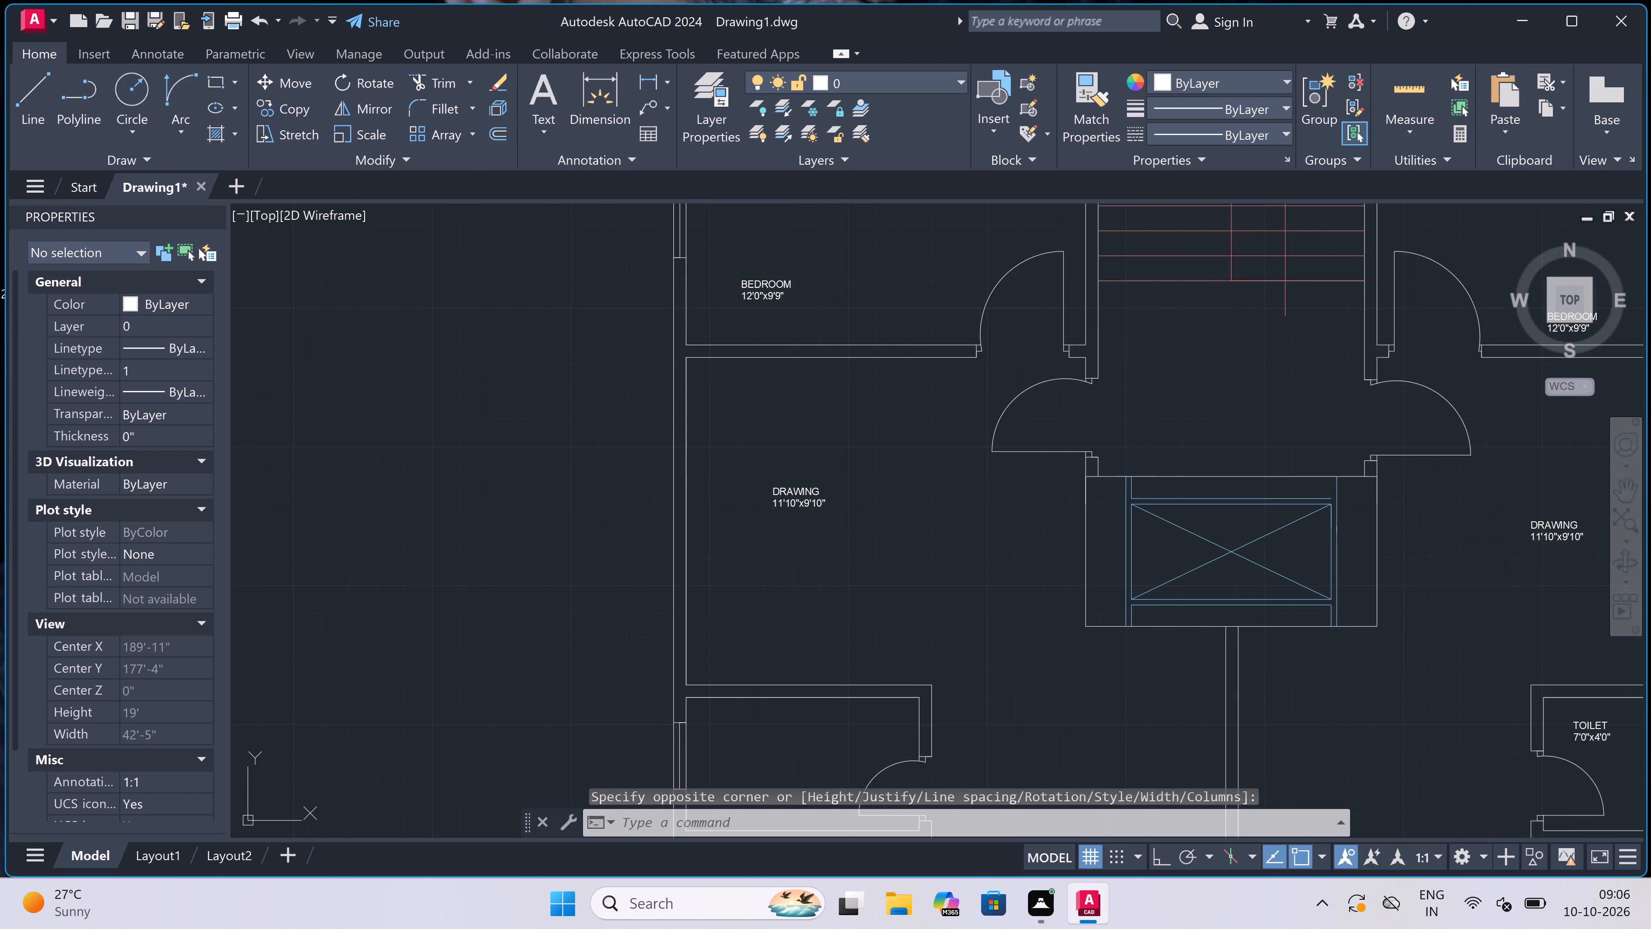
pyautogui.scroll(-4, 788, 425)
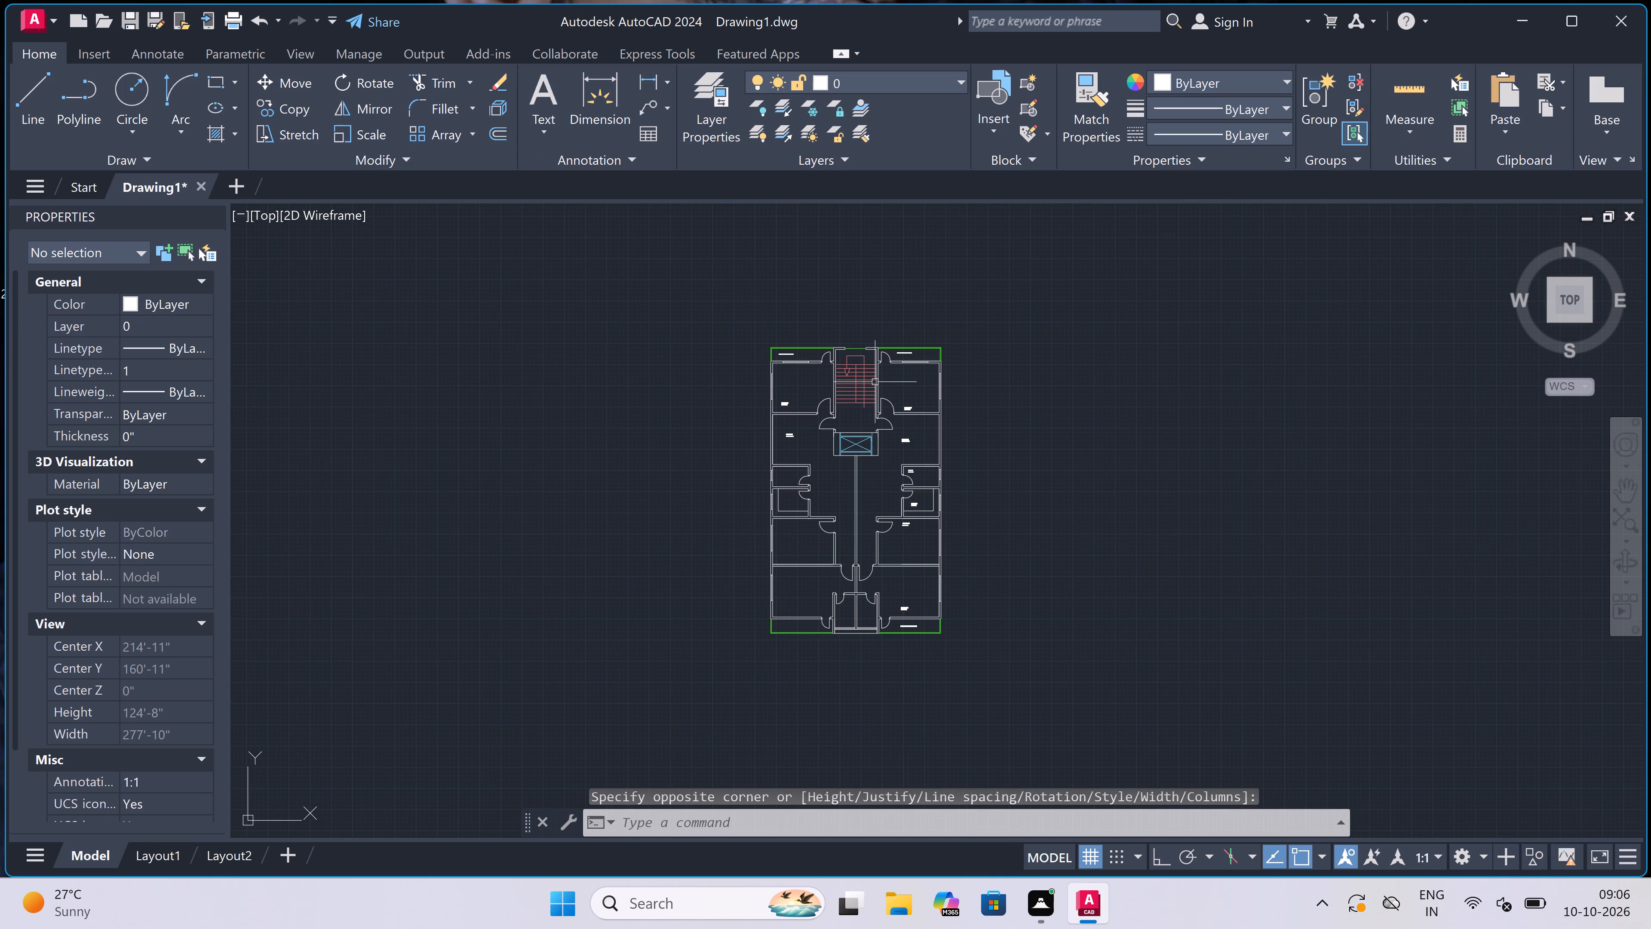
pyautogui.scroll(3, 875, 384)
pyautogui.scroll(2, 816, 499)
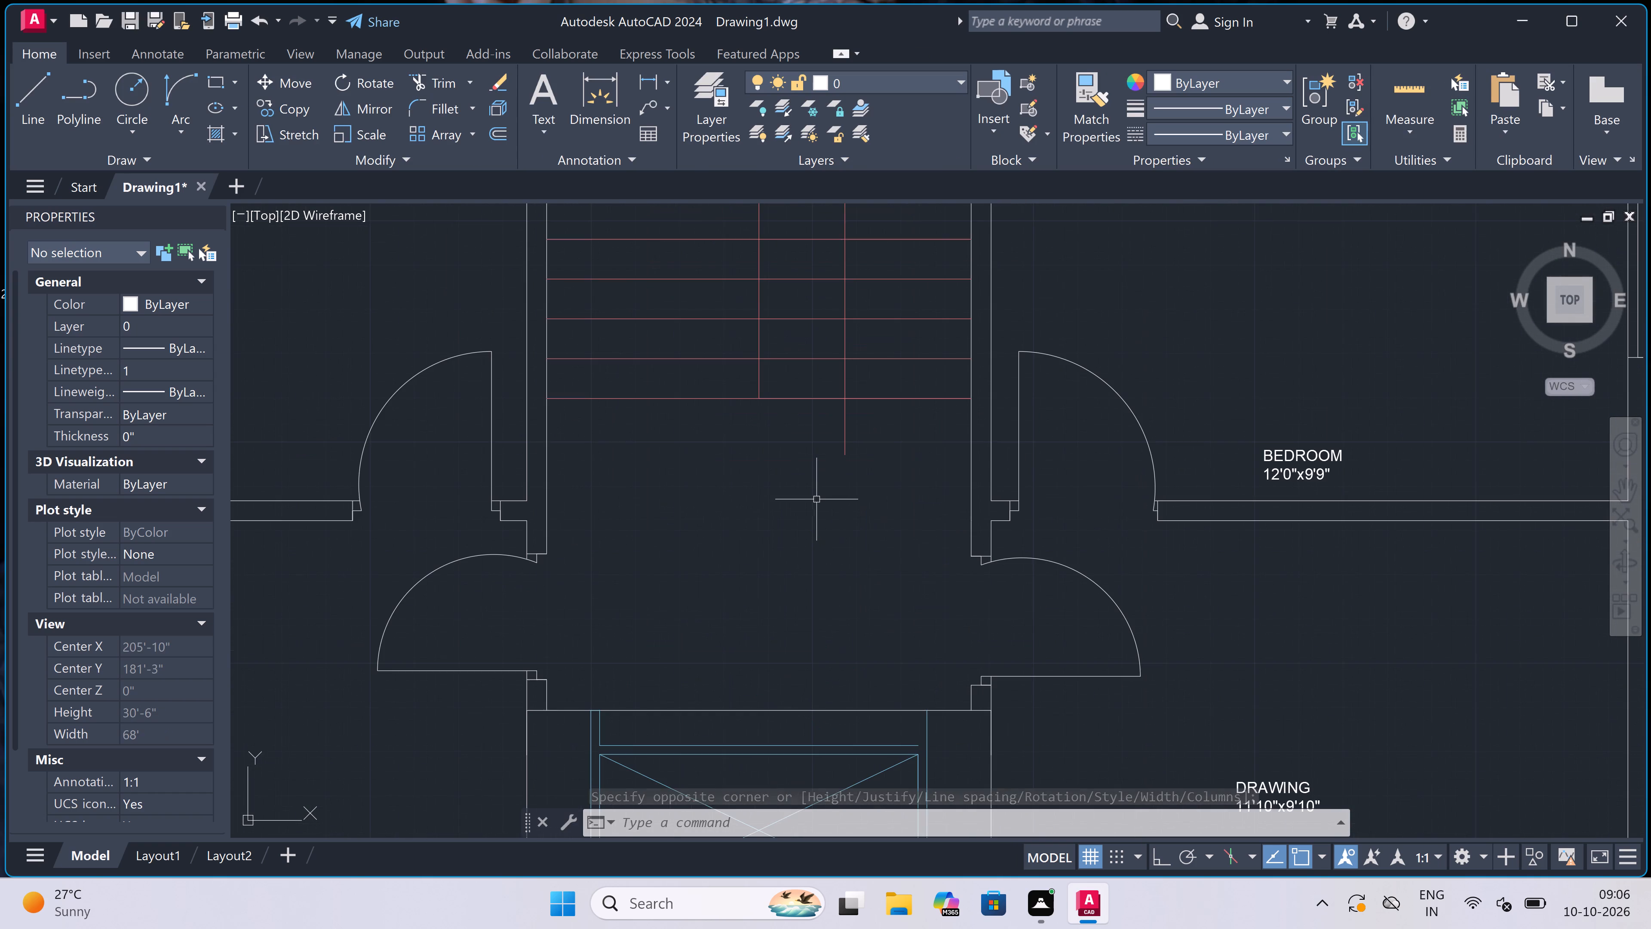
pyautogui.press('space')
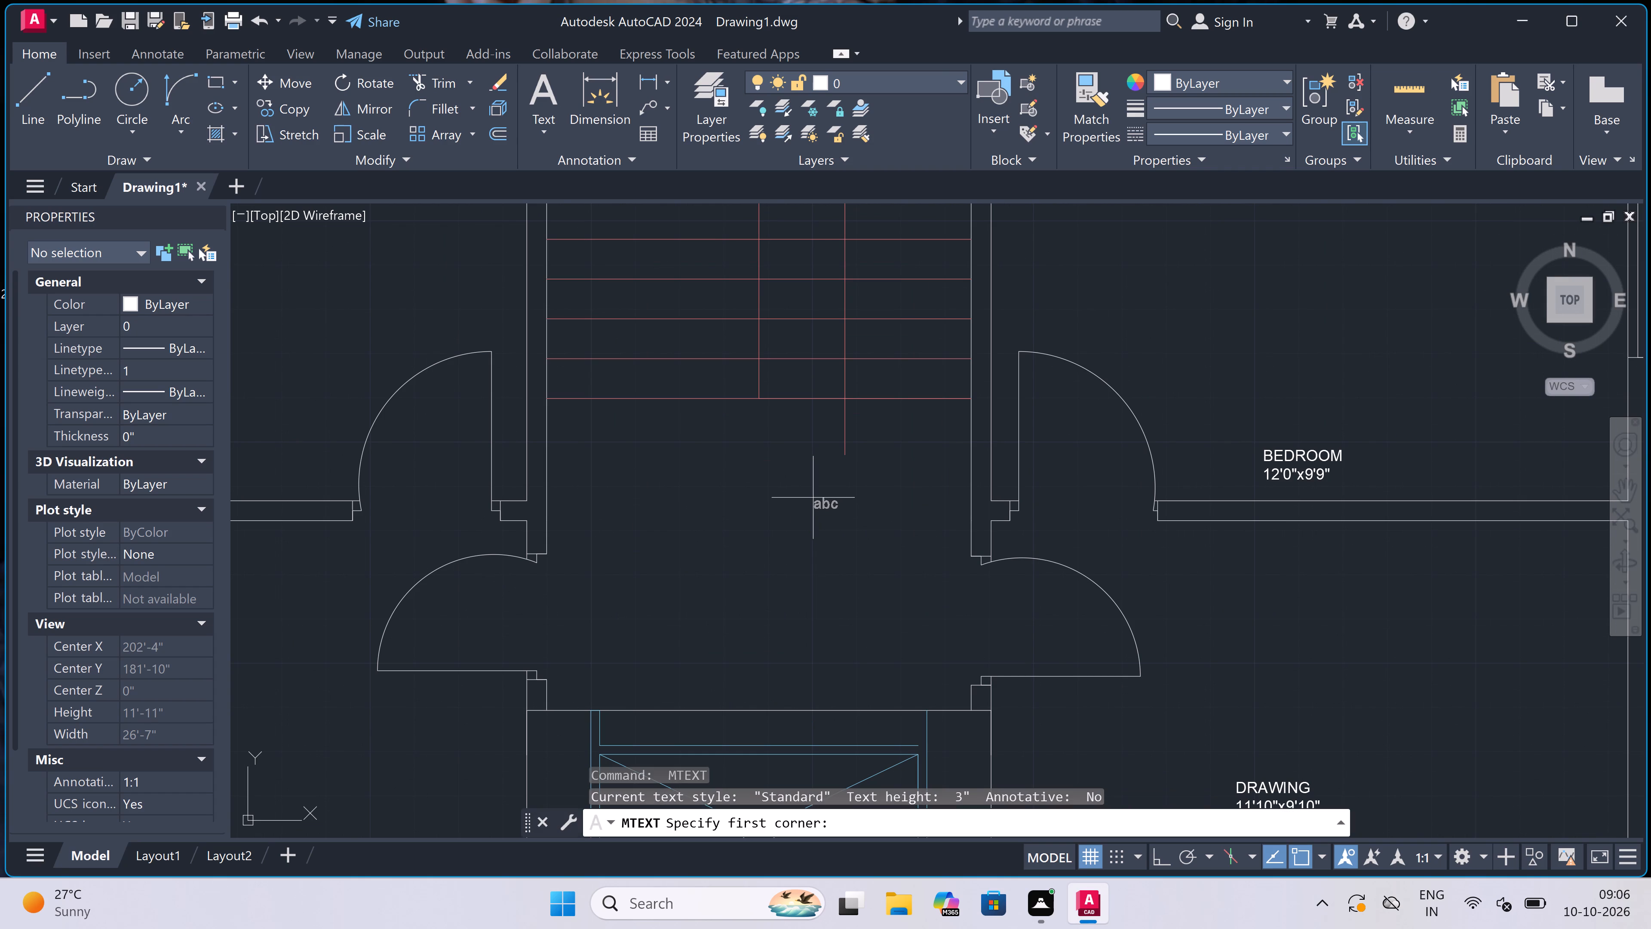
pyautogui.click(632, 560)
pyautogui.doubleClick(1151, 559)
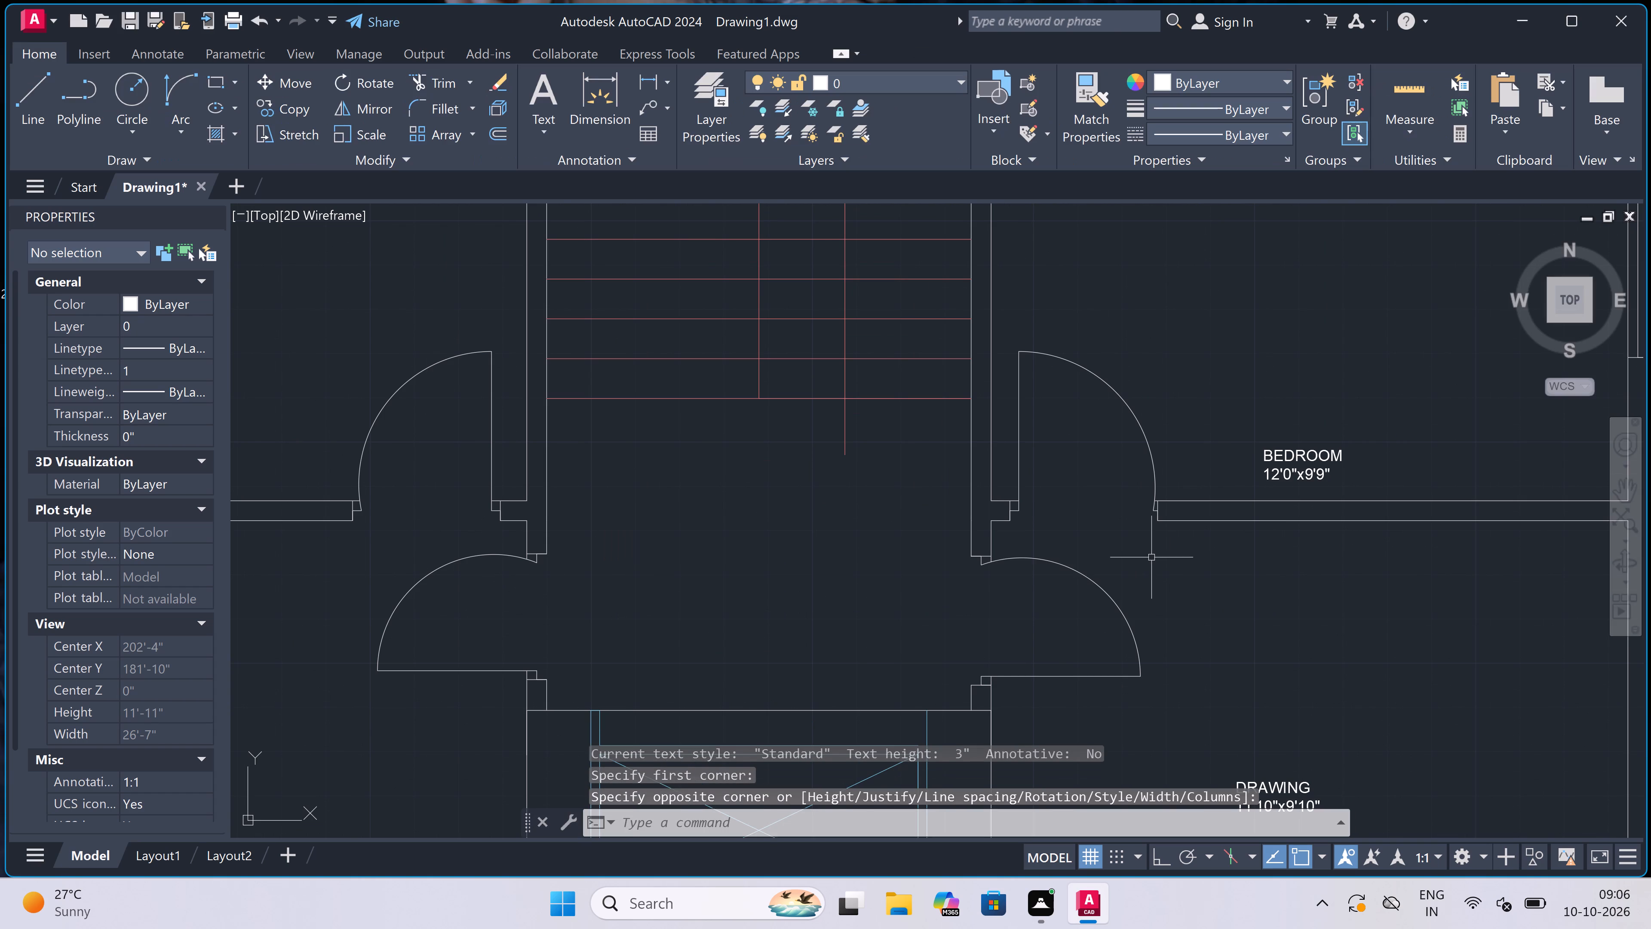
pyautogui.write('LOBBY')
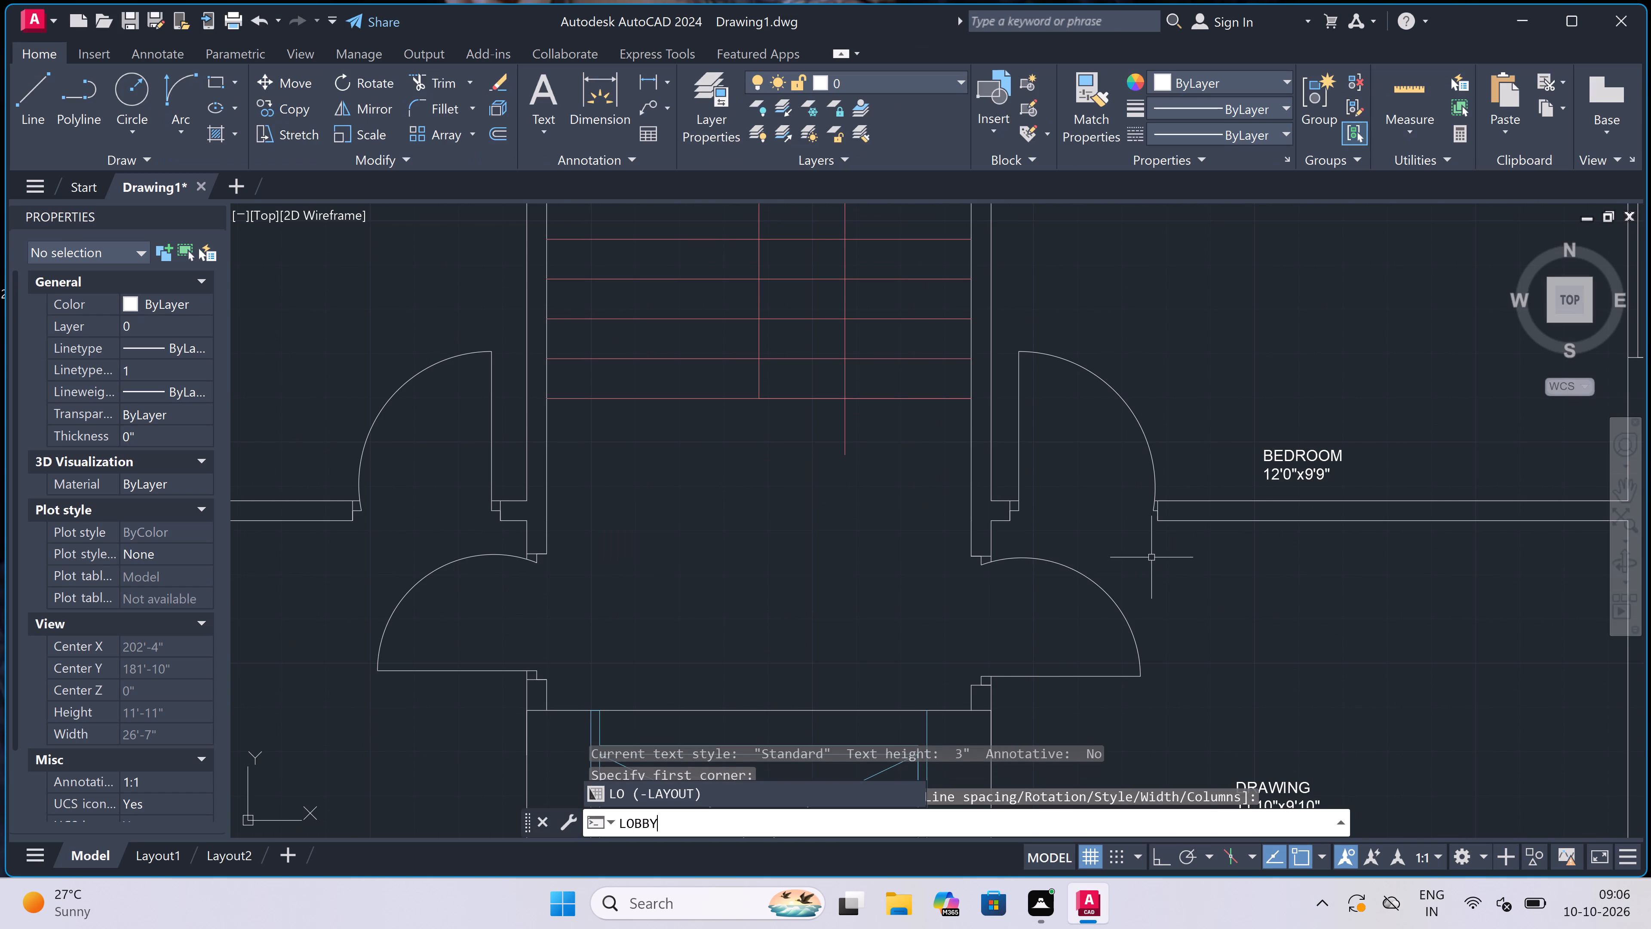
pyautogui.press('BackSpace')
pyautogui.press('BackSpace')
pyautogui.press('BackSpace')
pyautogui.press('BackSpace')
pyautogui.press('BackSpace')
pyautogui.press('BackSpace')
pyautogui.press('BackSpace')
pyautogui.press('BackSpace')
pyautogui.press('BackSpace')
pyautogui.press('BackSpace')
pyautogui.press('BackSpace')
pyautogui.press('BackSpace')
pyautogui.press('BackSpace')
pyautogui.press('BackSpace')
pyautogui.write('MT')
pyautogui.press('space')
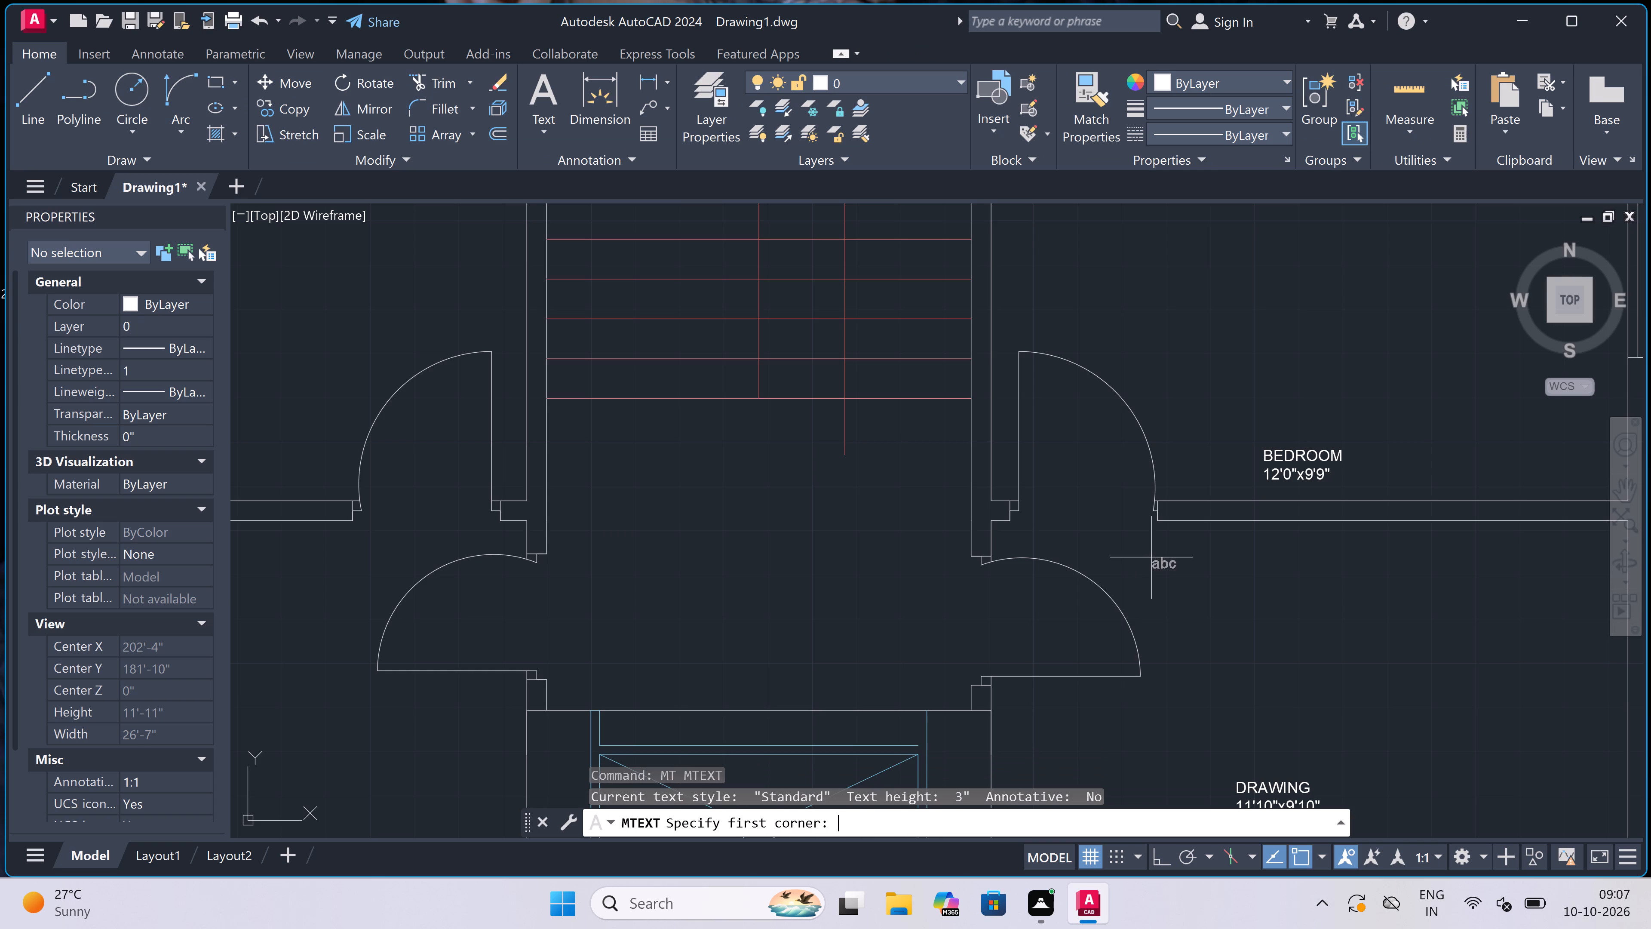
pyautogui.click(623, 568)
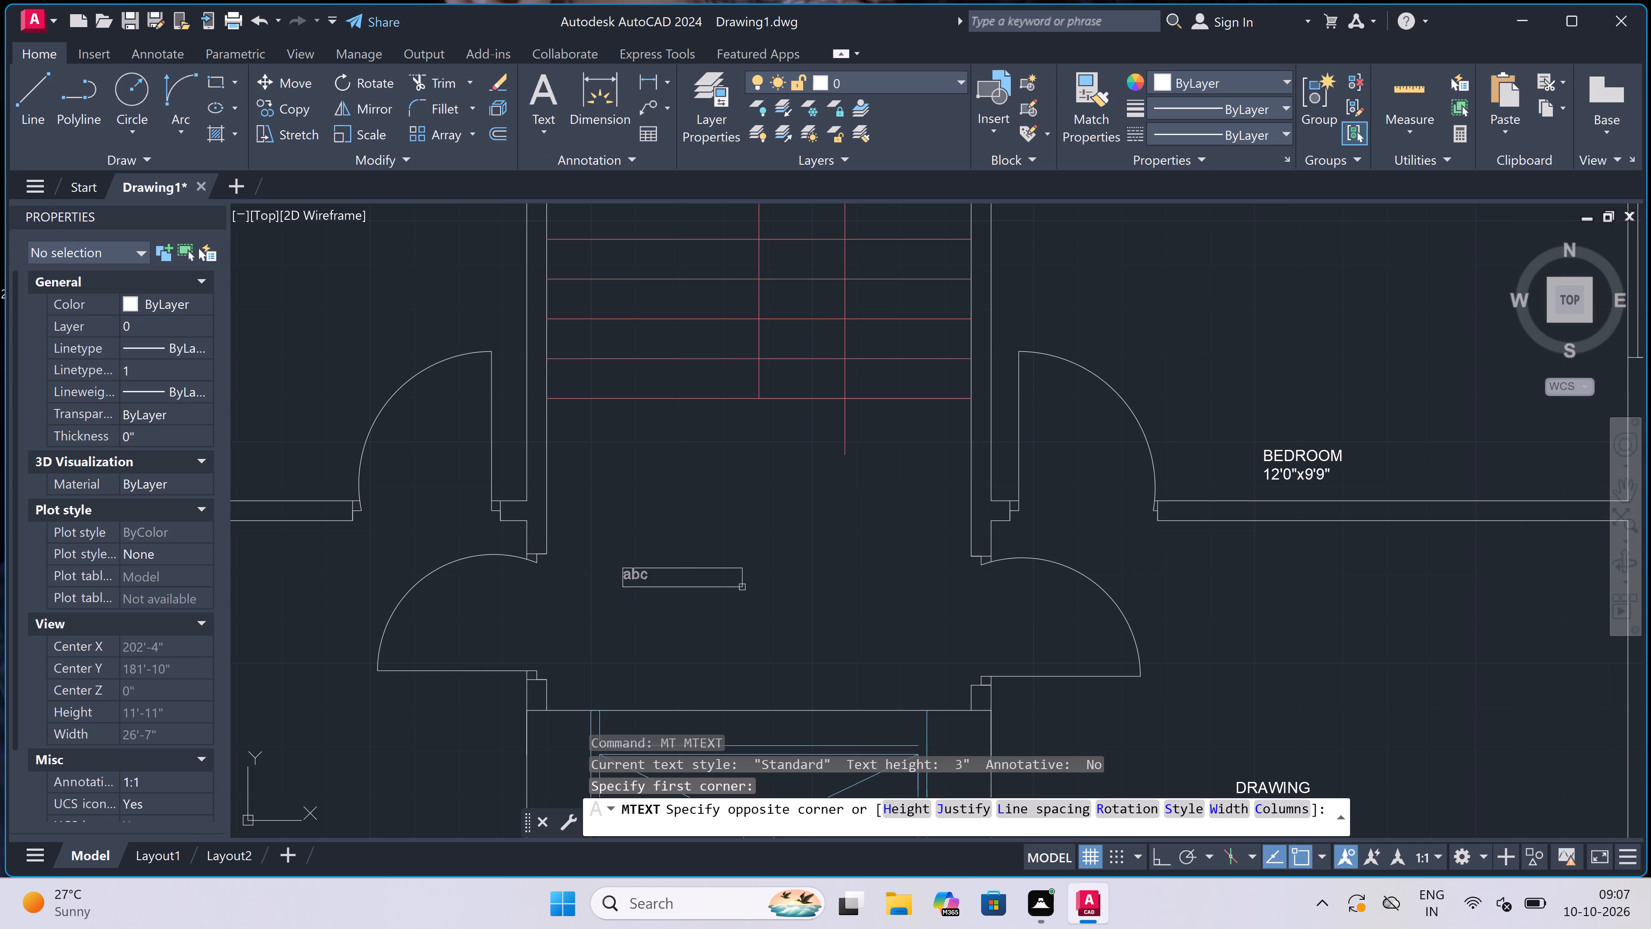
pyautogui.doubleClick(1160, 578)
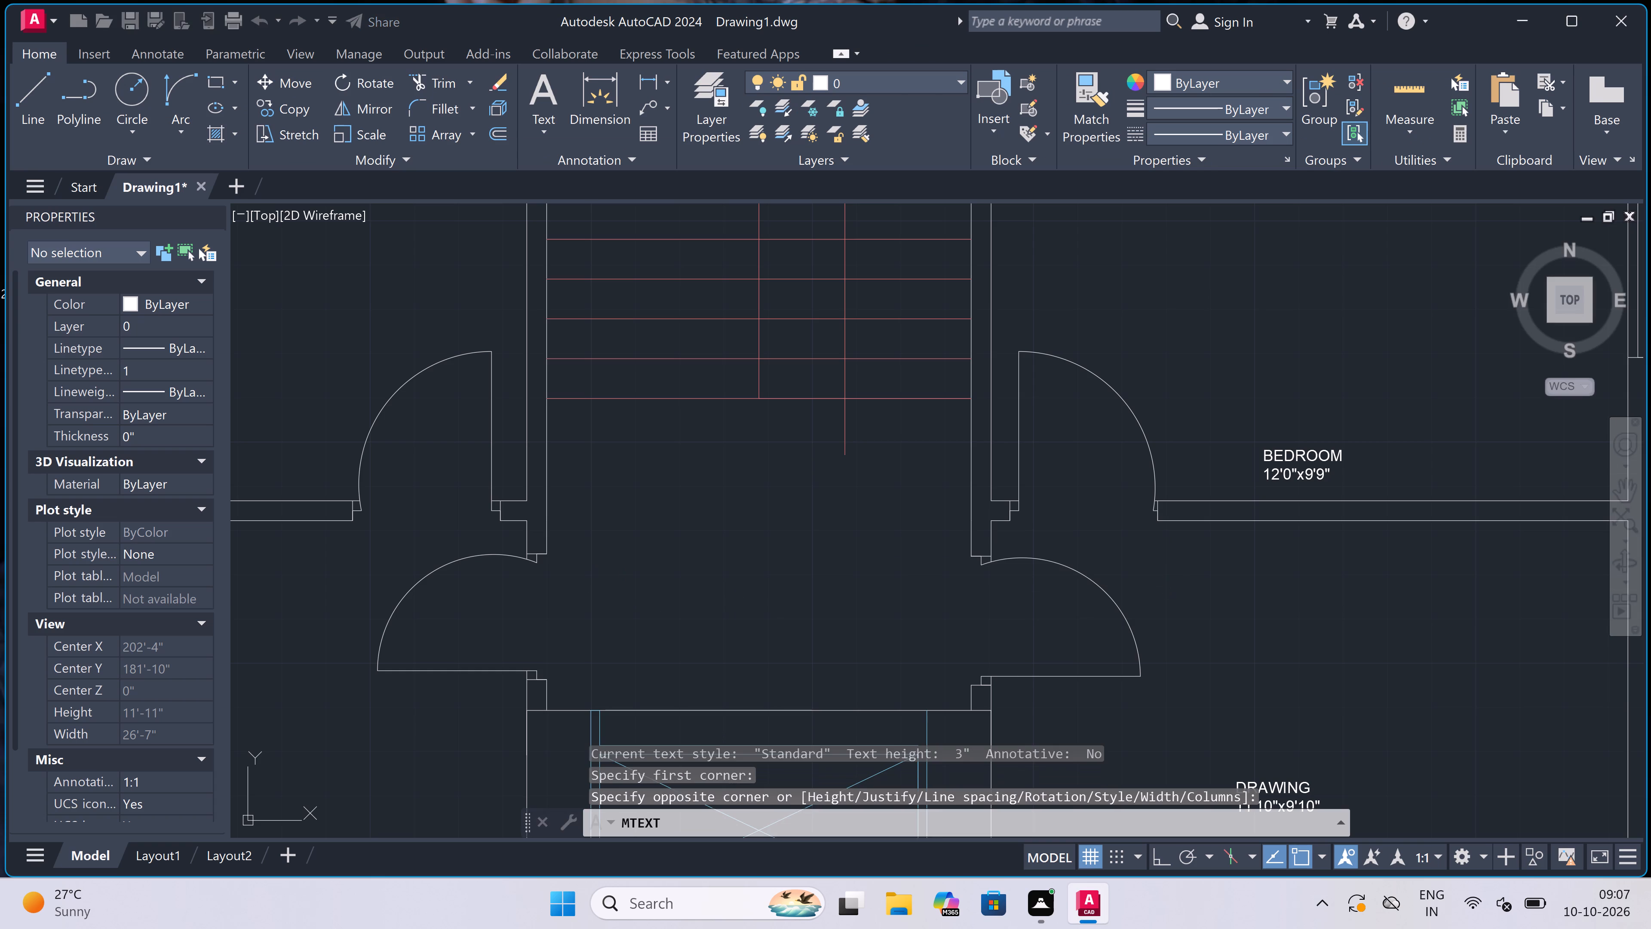
# Label the lobby between the staircase and the lift with 3" multiline text reading LOBBY and 8'0"x4'5" on two lines.
pyautogui.press('space')
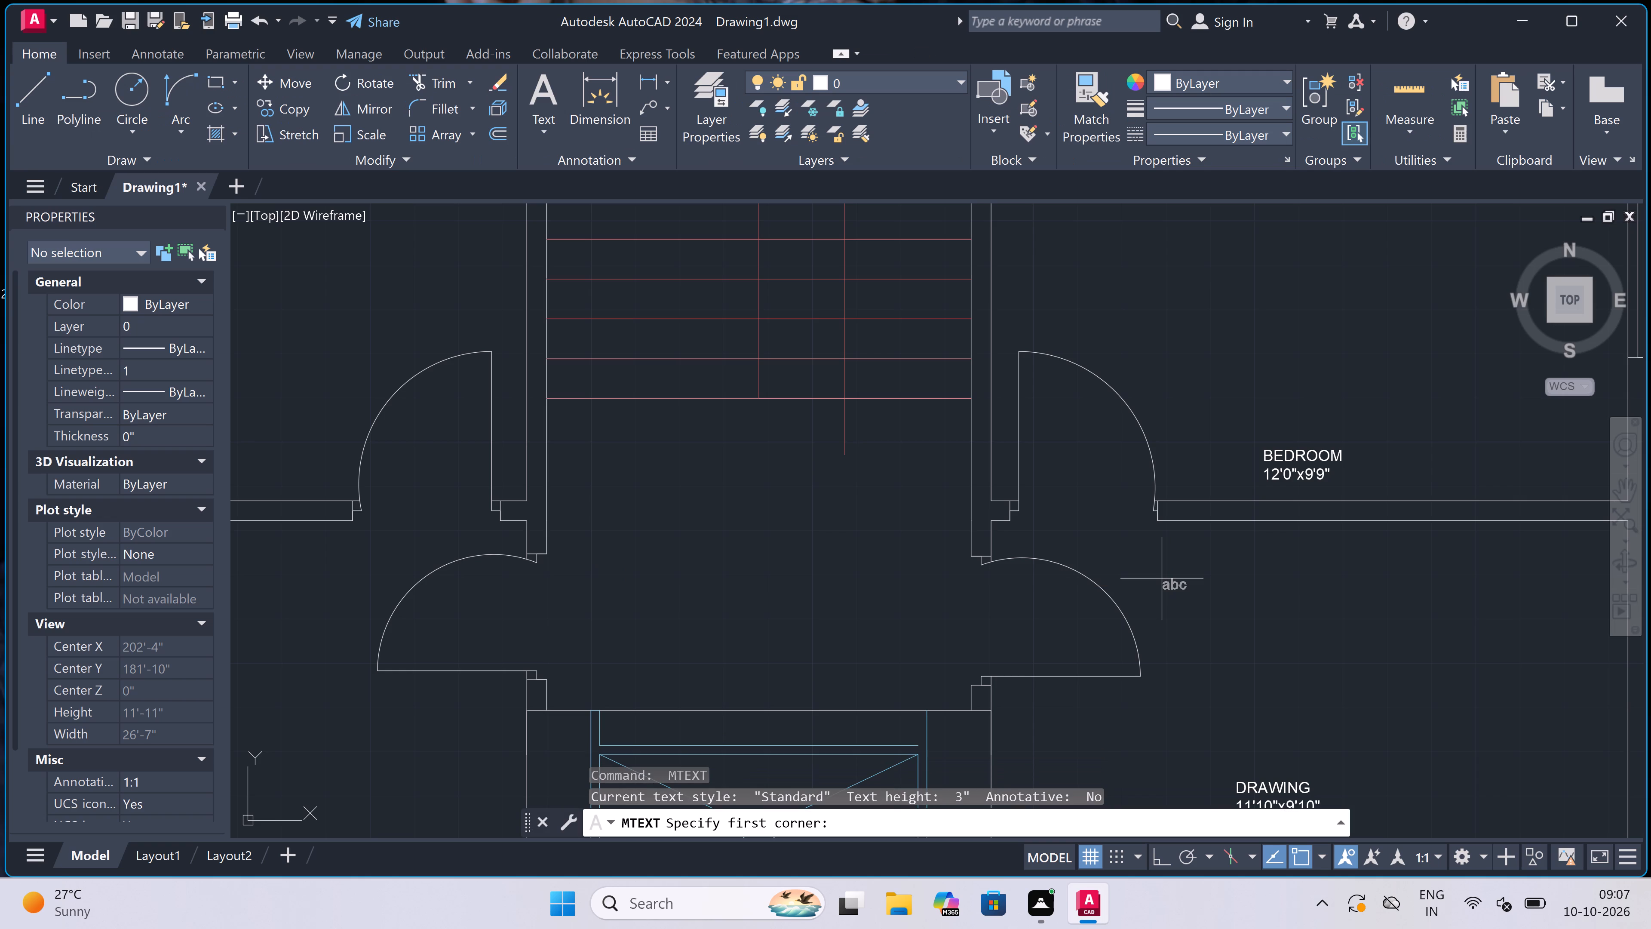
pyautogui.click(616, 546)
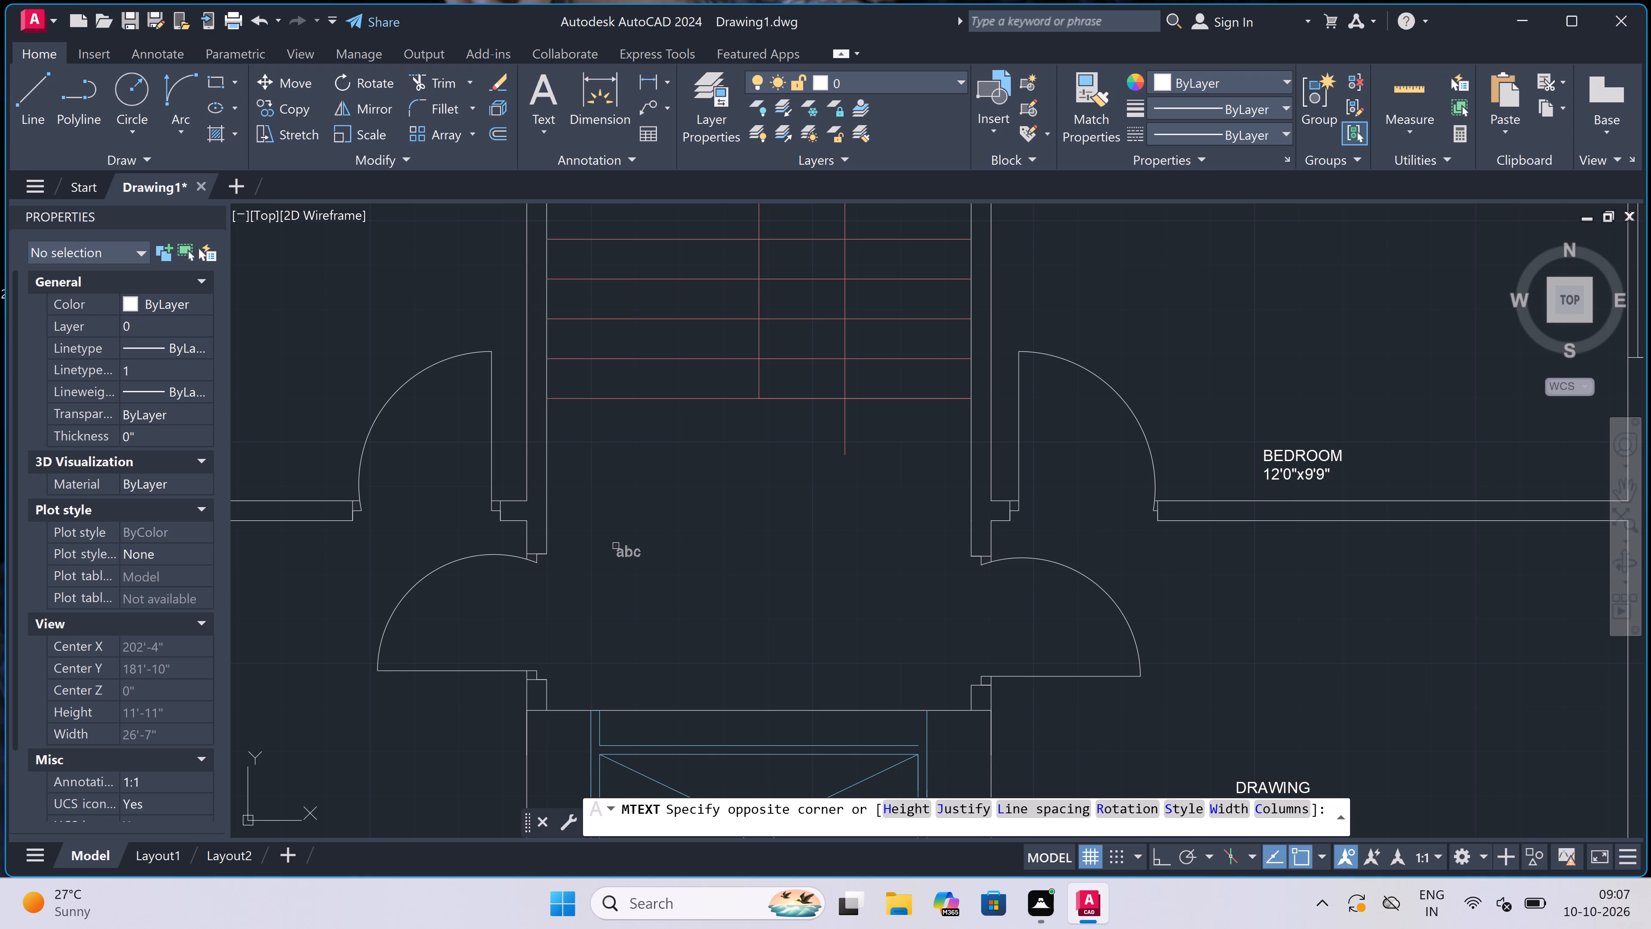
pyautogui.click(1126, 550)
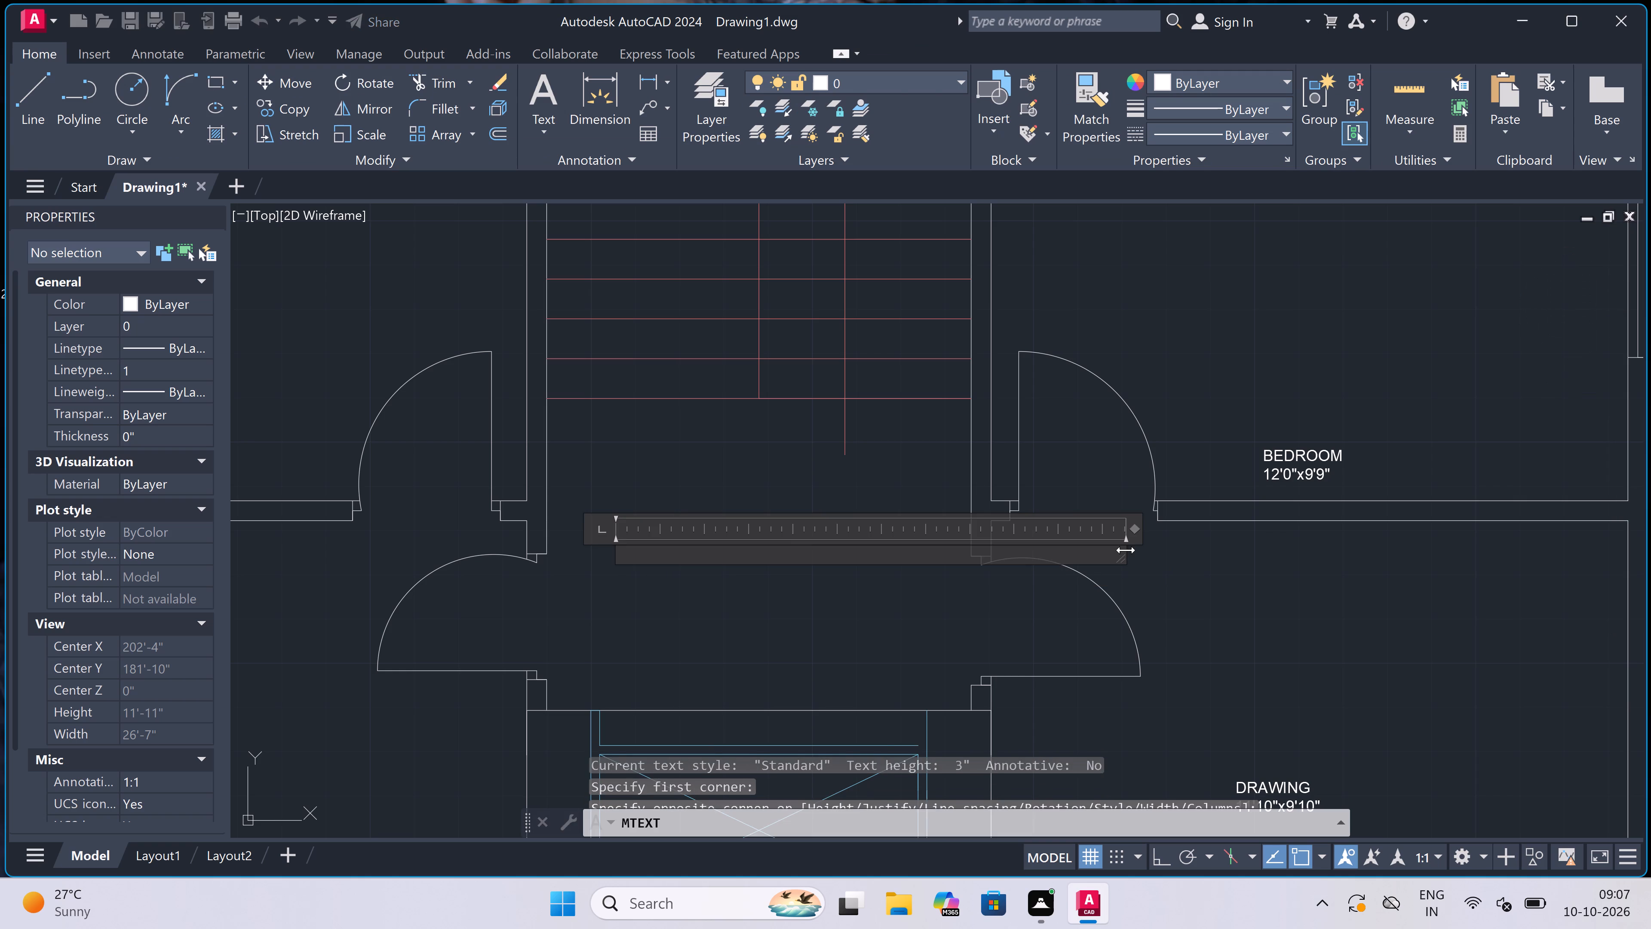
pyautogui.write('LOBB')
pyautogui.press('y')
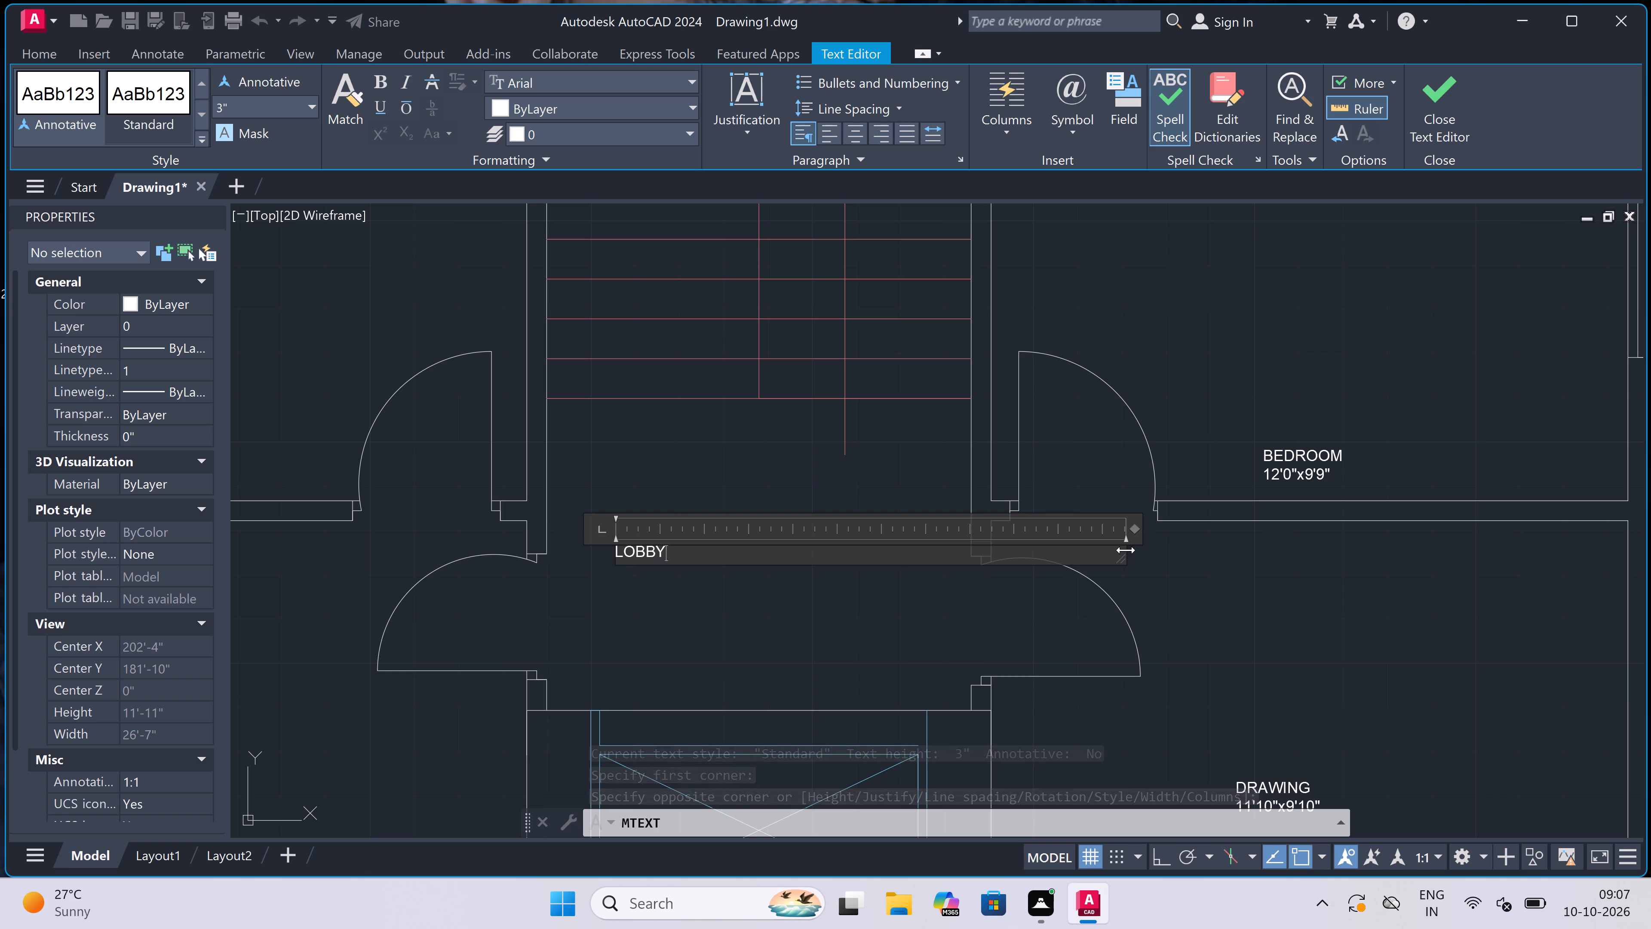
pyautogui.press('Return')
pyautogui.write("8'0")
pyautogui.write('"x')
pyautogui.write("4'5")
pyautogui.hotkey('shift', '"')
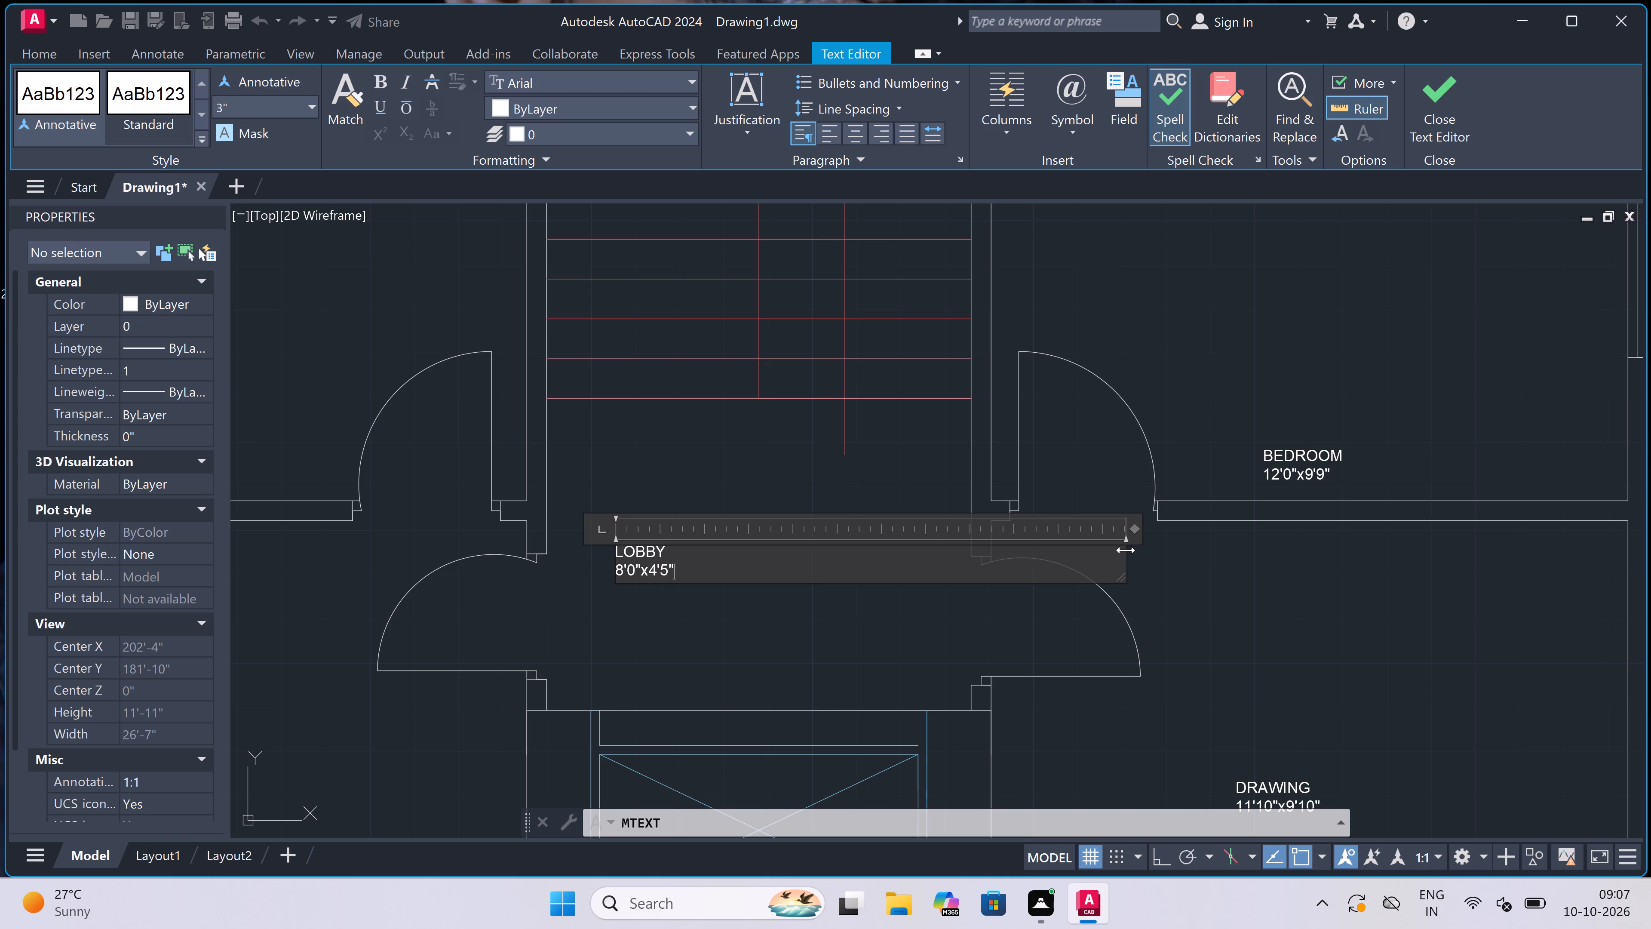
pyautogui.moveTo(576, 617); pyautogui.dragTo(580, 620)
# Move the LOBBY label about 1'-10" east, toward the middle of the lobby.
pyautogui.click(580, 620)
pyautogui.doubleClick(648, 535)
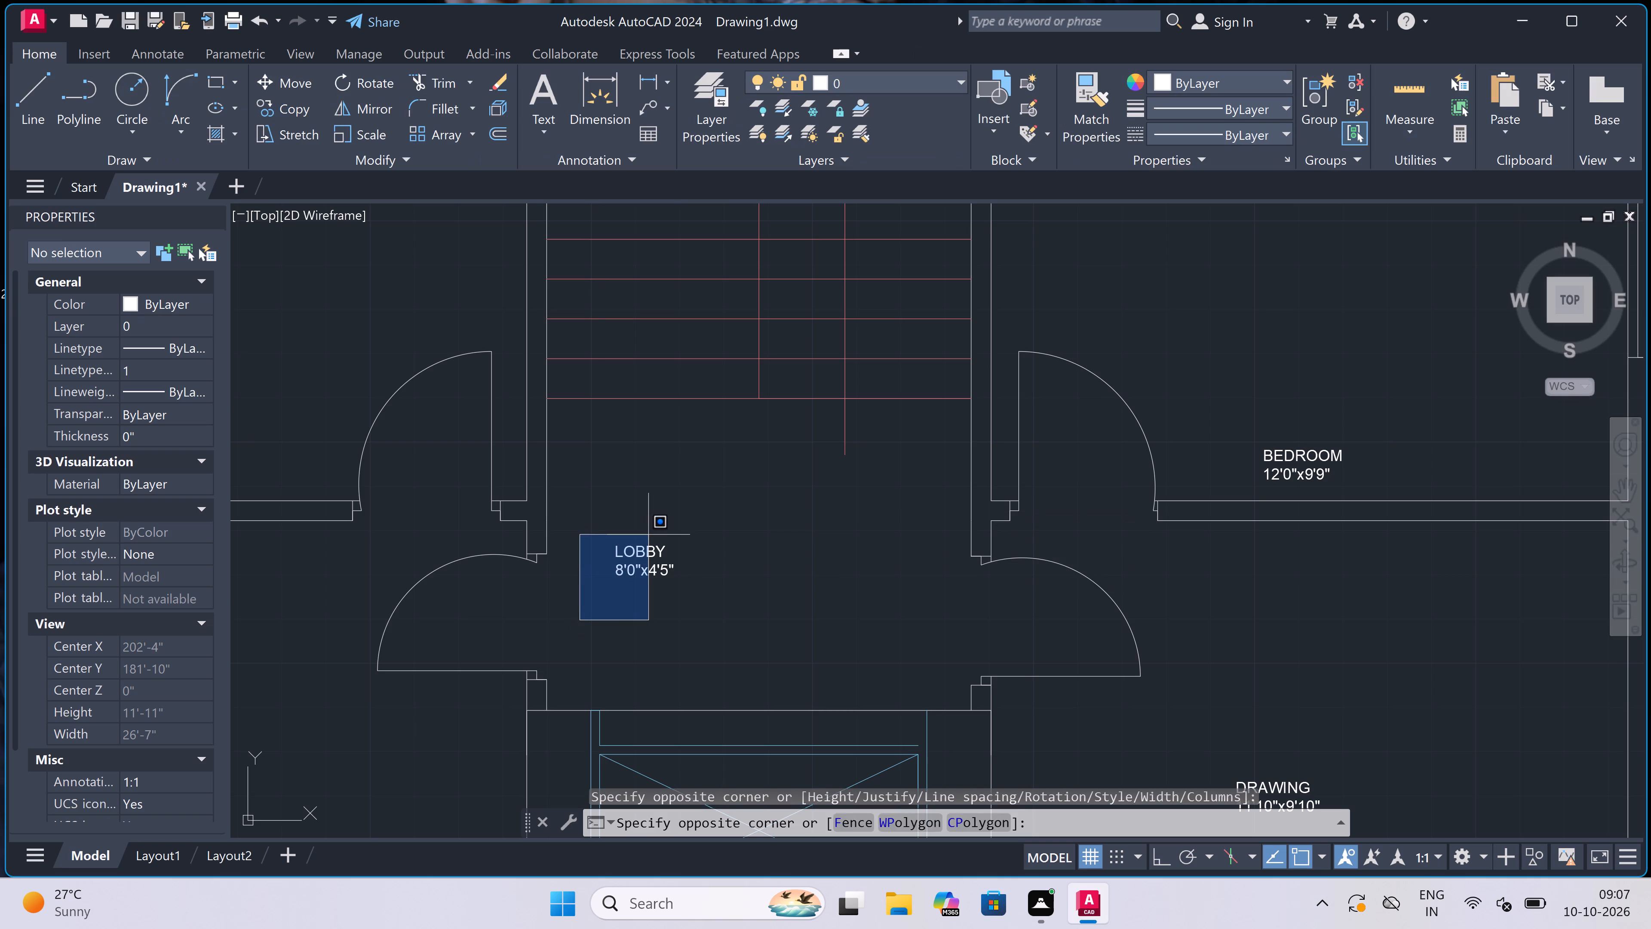
pyautogui.doubleClick(651, 552)
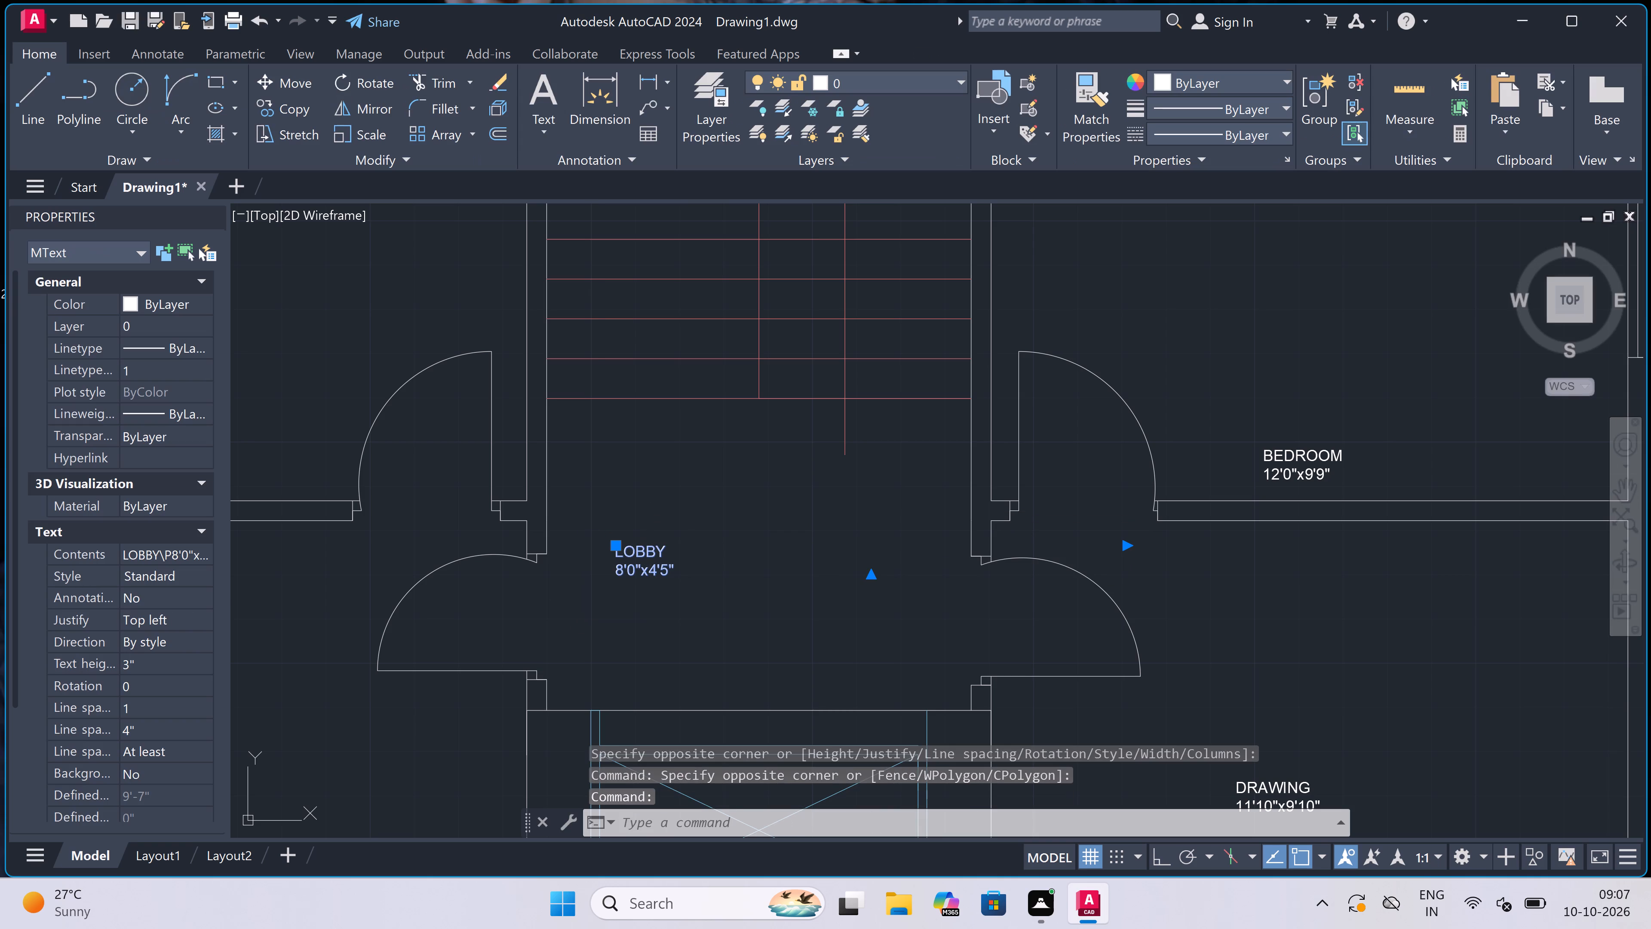
pyautogui.scroll(2, 598, 573)
pyautogui.doubleClick(598, 573)
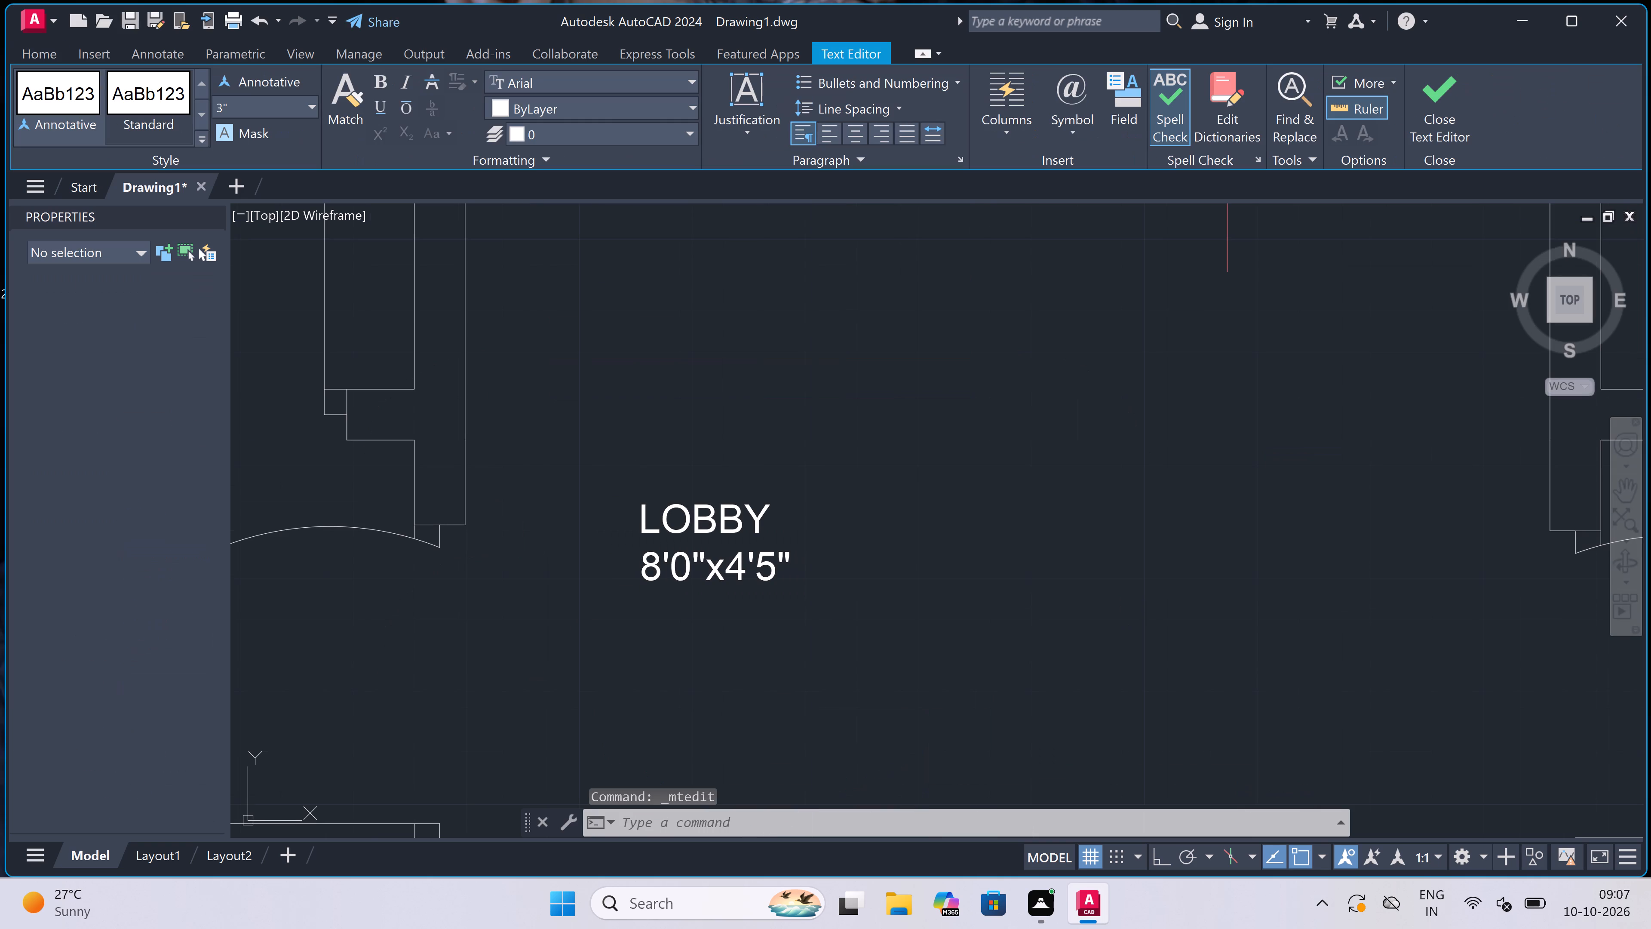
pyautogui.click(746, 532)
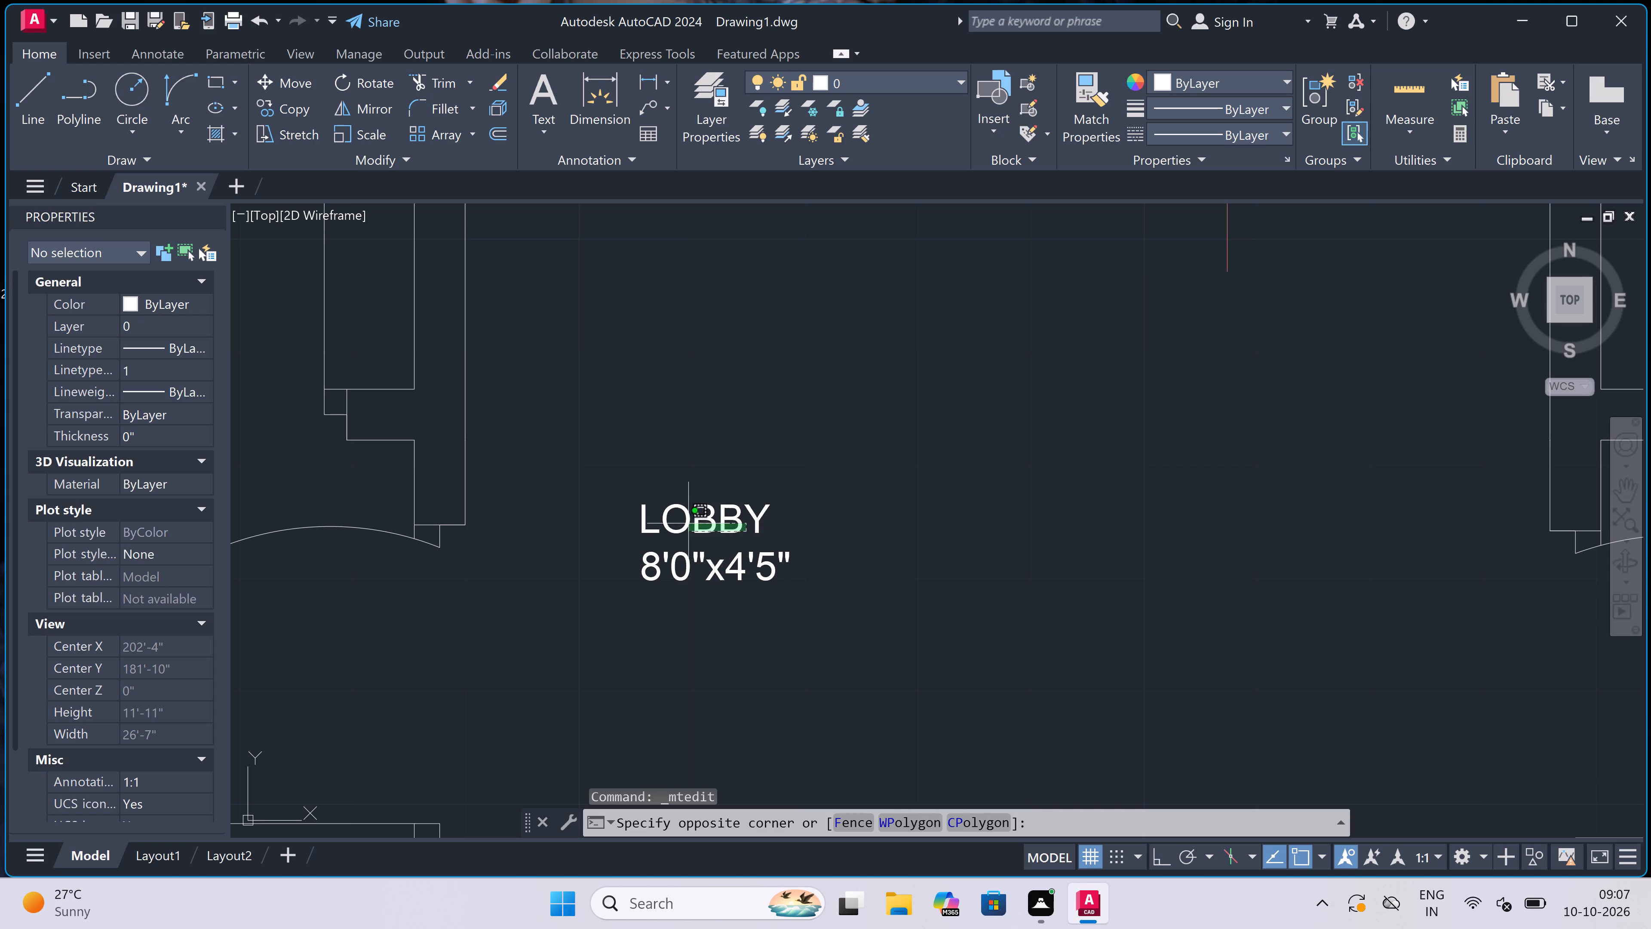
pyautogui.tripleClick(676, 523)
pyautogui.click(642, 511)
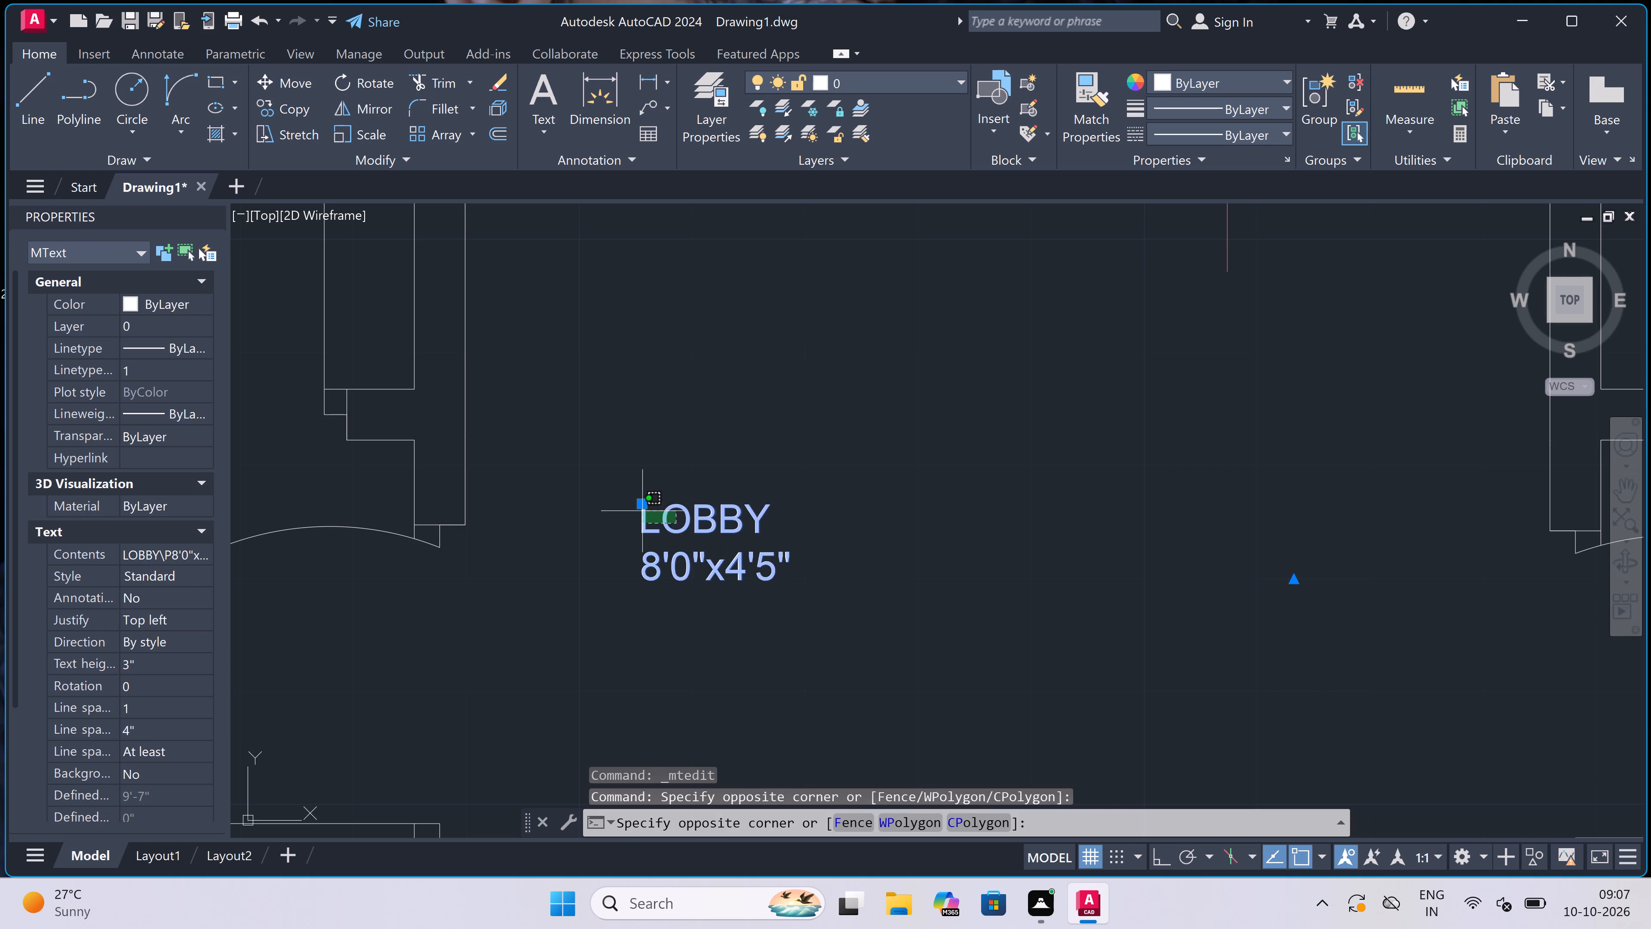
pyautogui.click(640, 507)
pyautogui.doubleClick(892, 511)
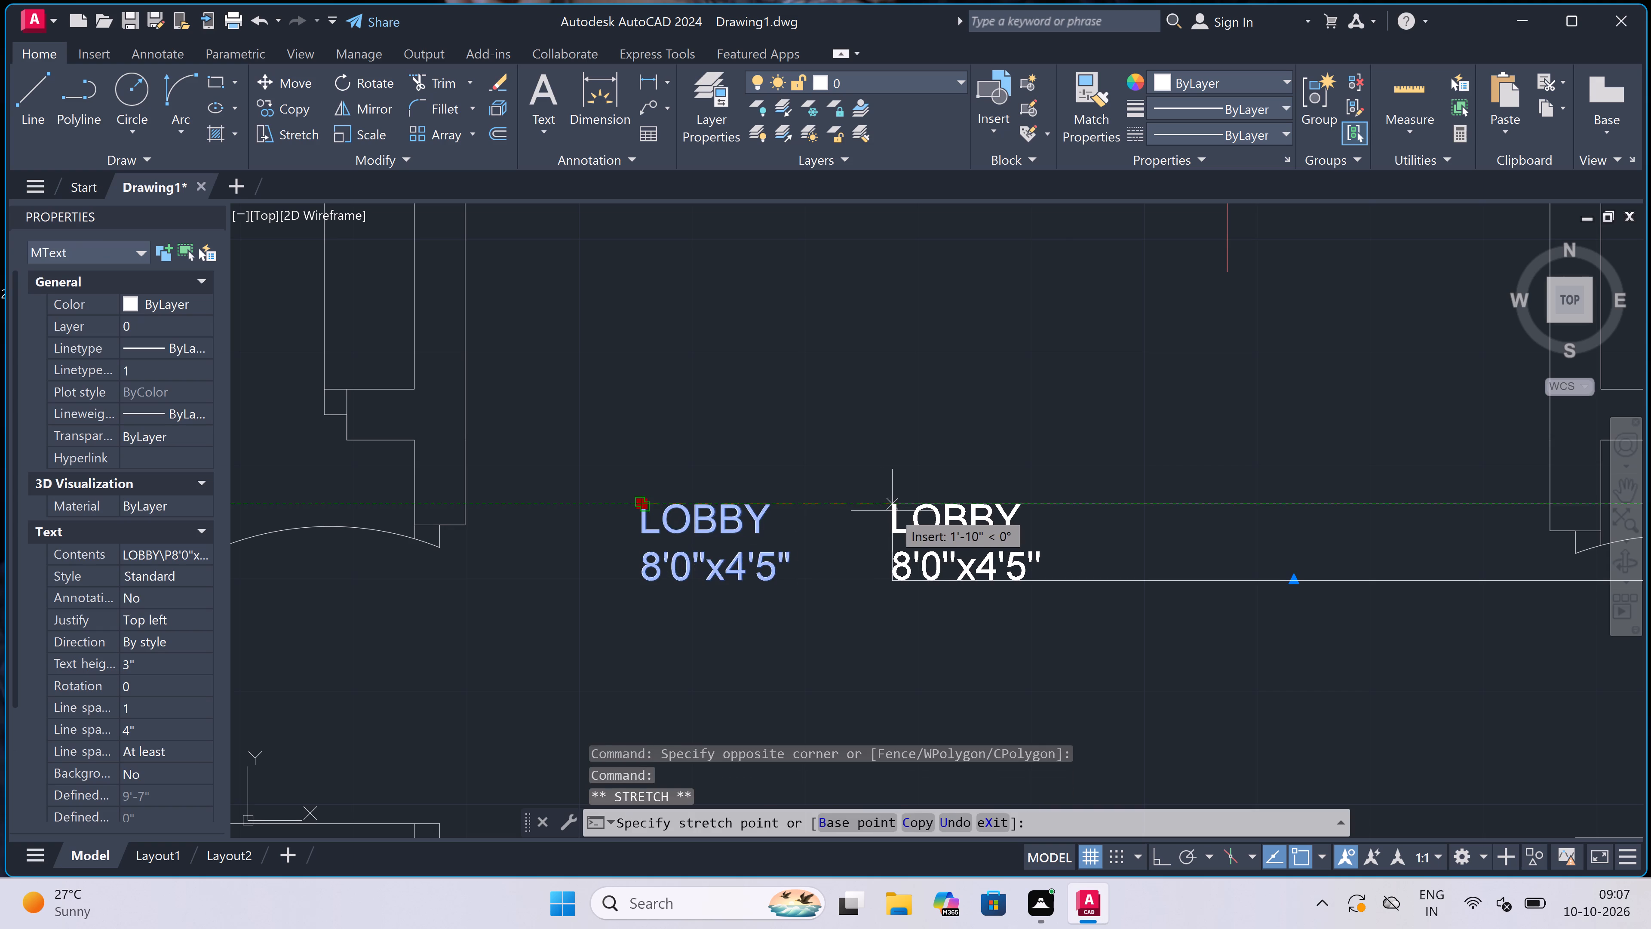
pyautogui.press('Escape')
pyautogui.press('Escape')
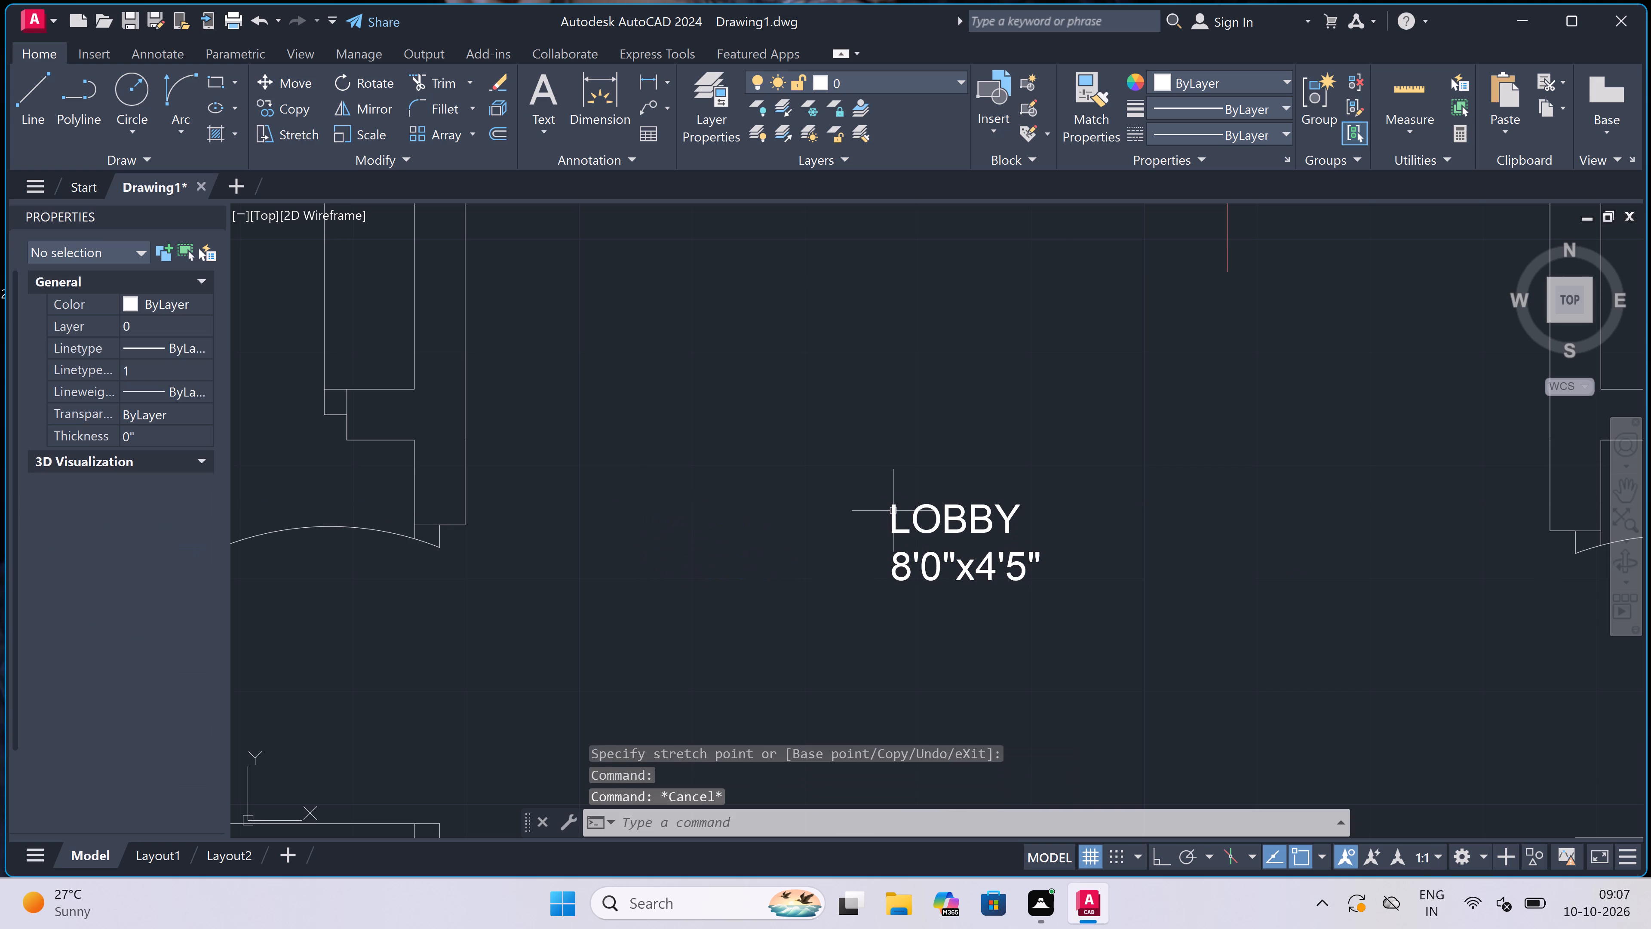
# Label the lift south of the lobby with 3" multiline text reading LIFT and 6'0"x4'6" on two lines.
pyautogui.scroll(-6, 893, 509)
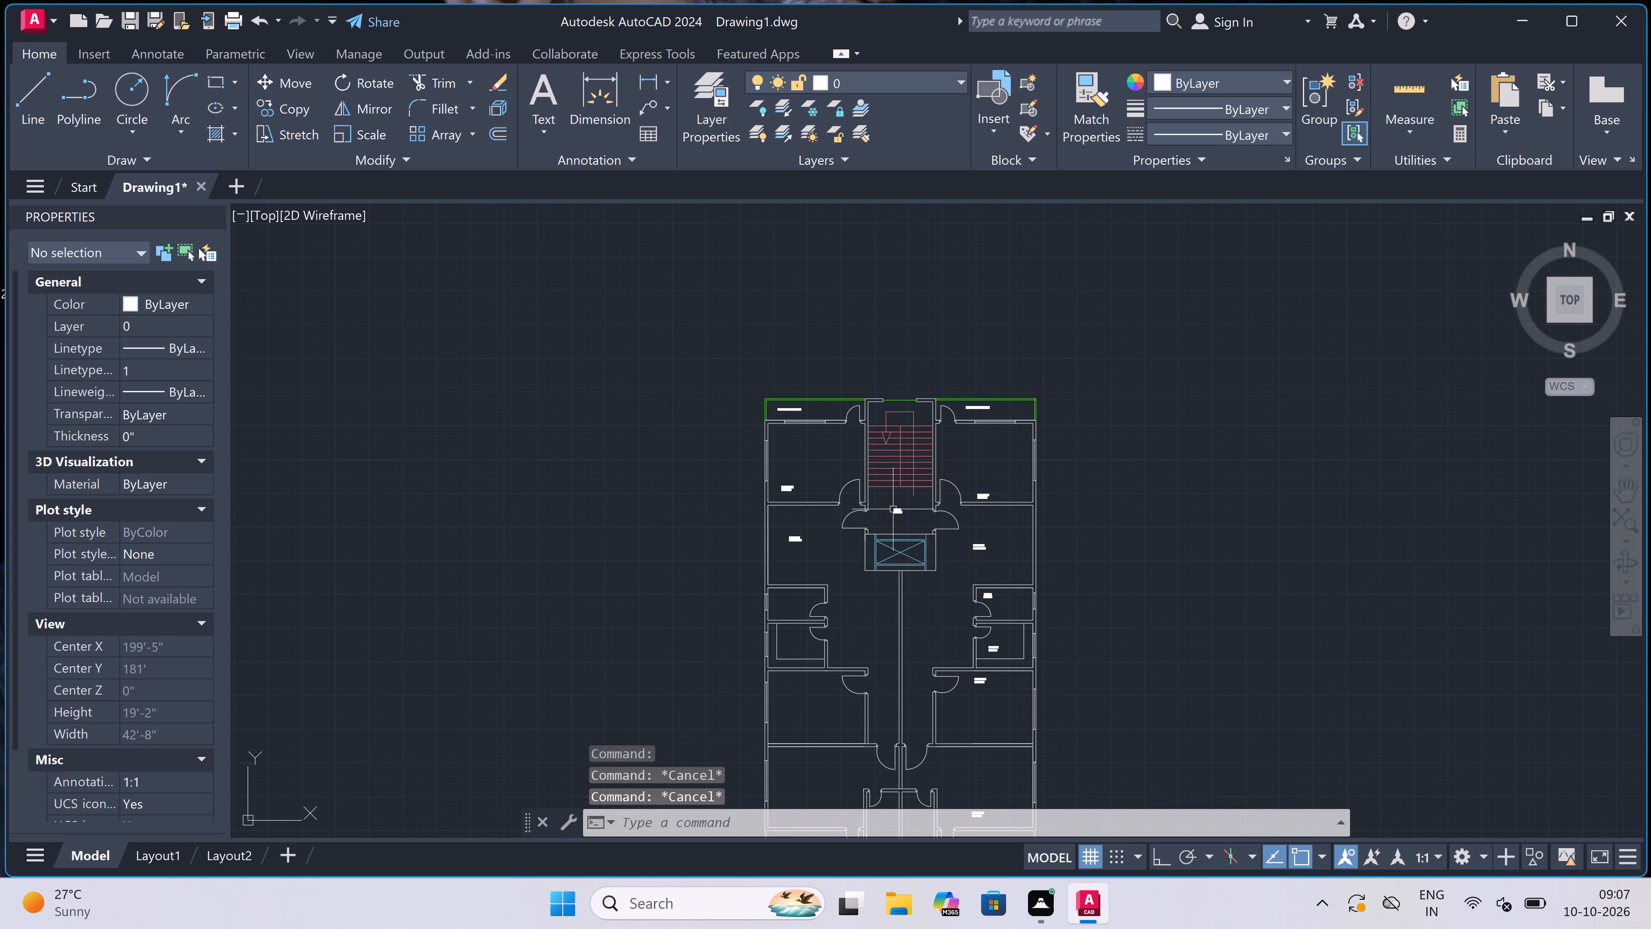
pyautogui.scroll(5, 904, 549)
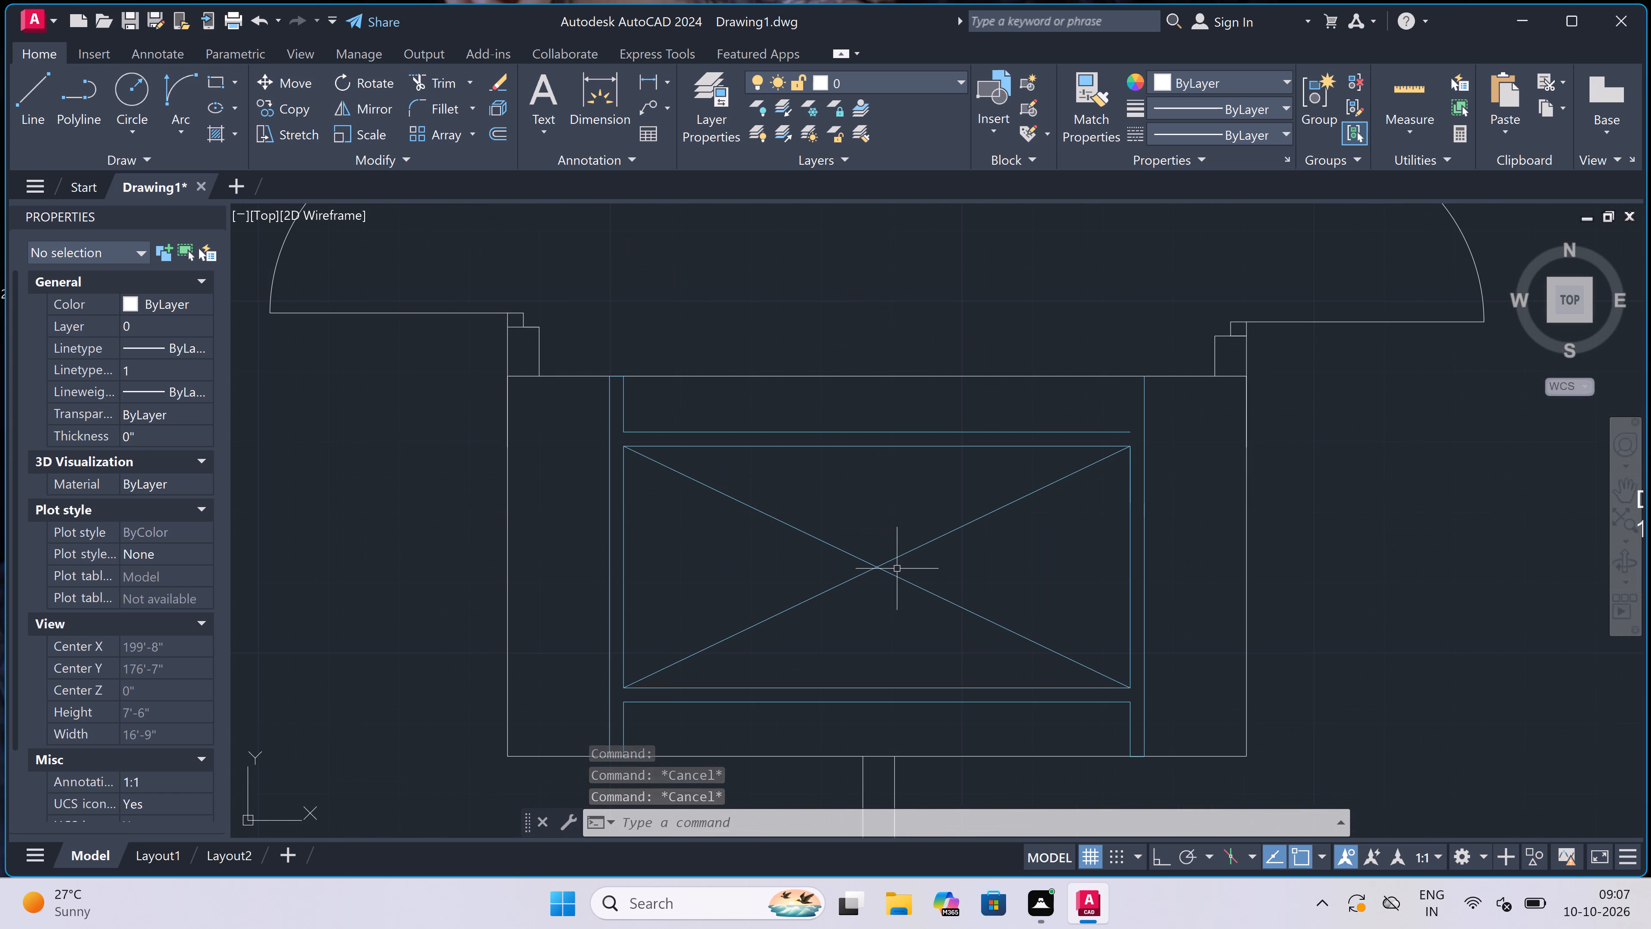
pyautogui.write('mt')
pyautogui.press('space')
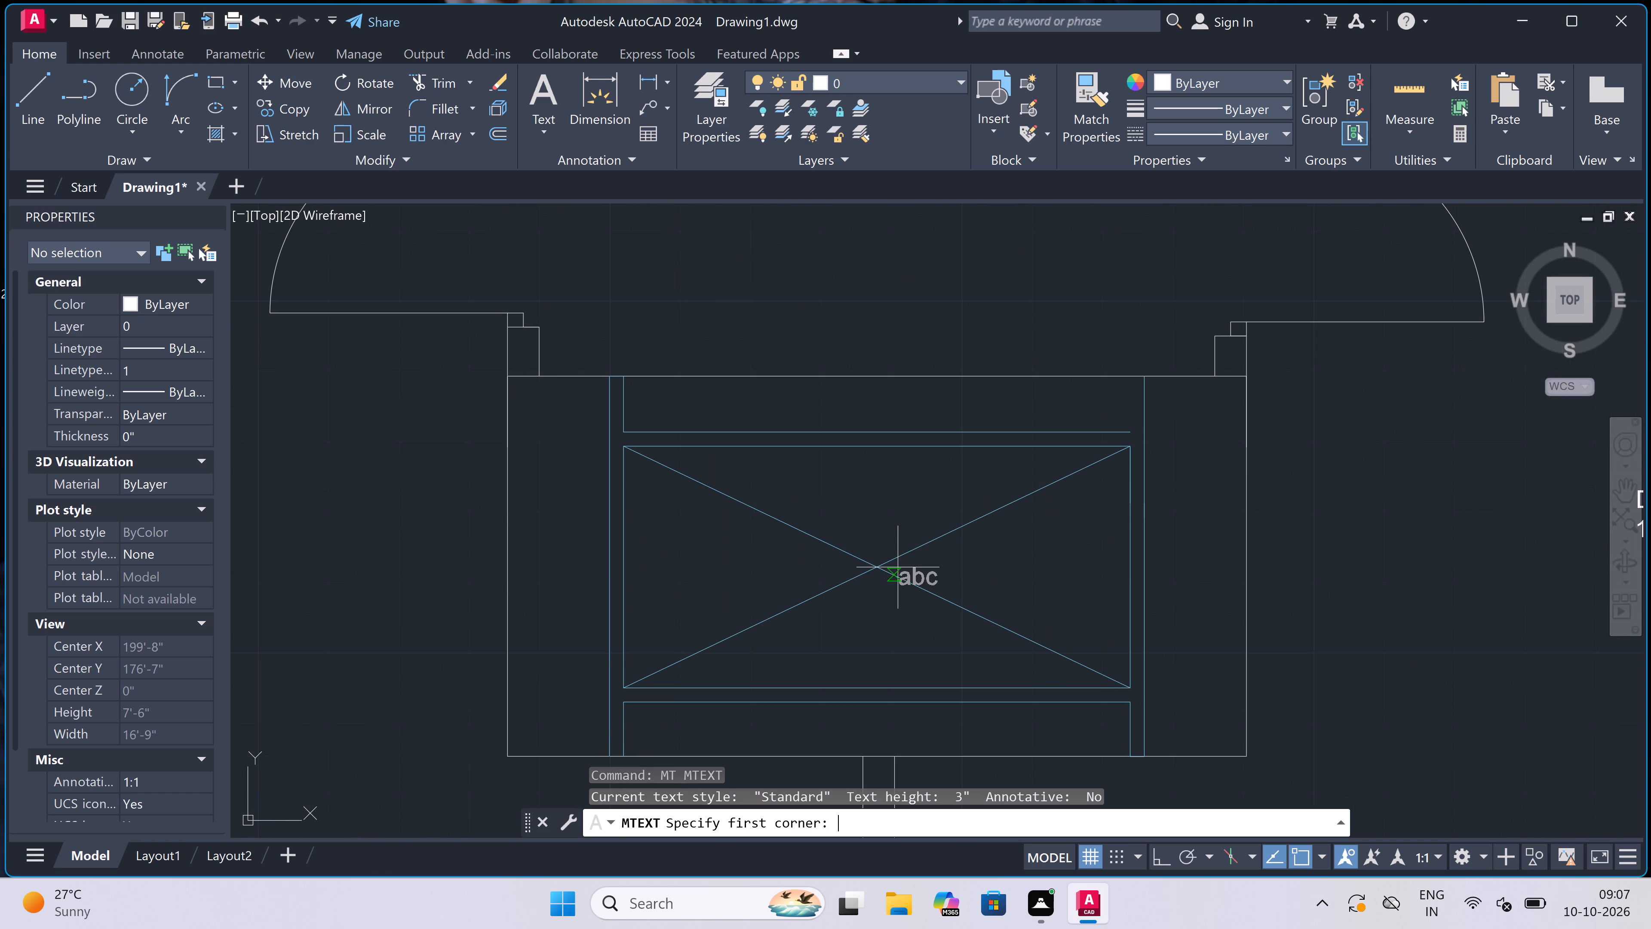
pyautogui.scroll(1, 900, 566)
pyautogui.click(684, 551)
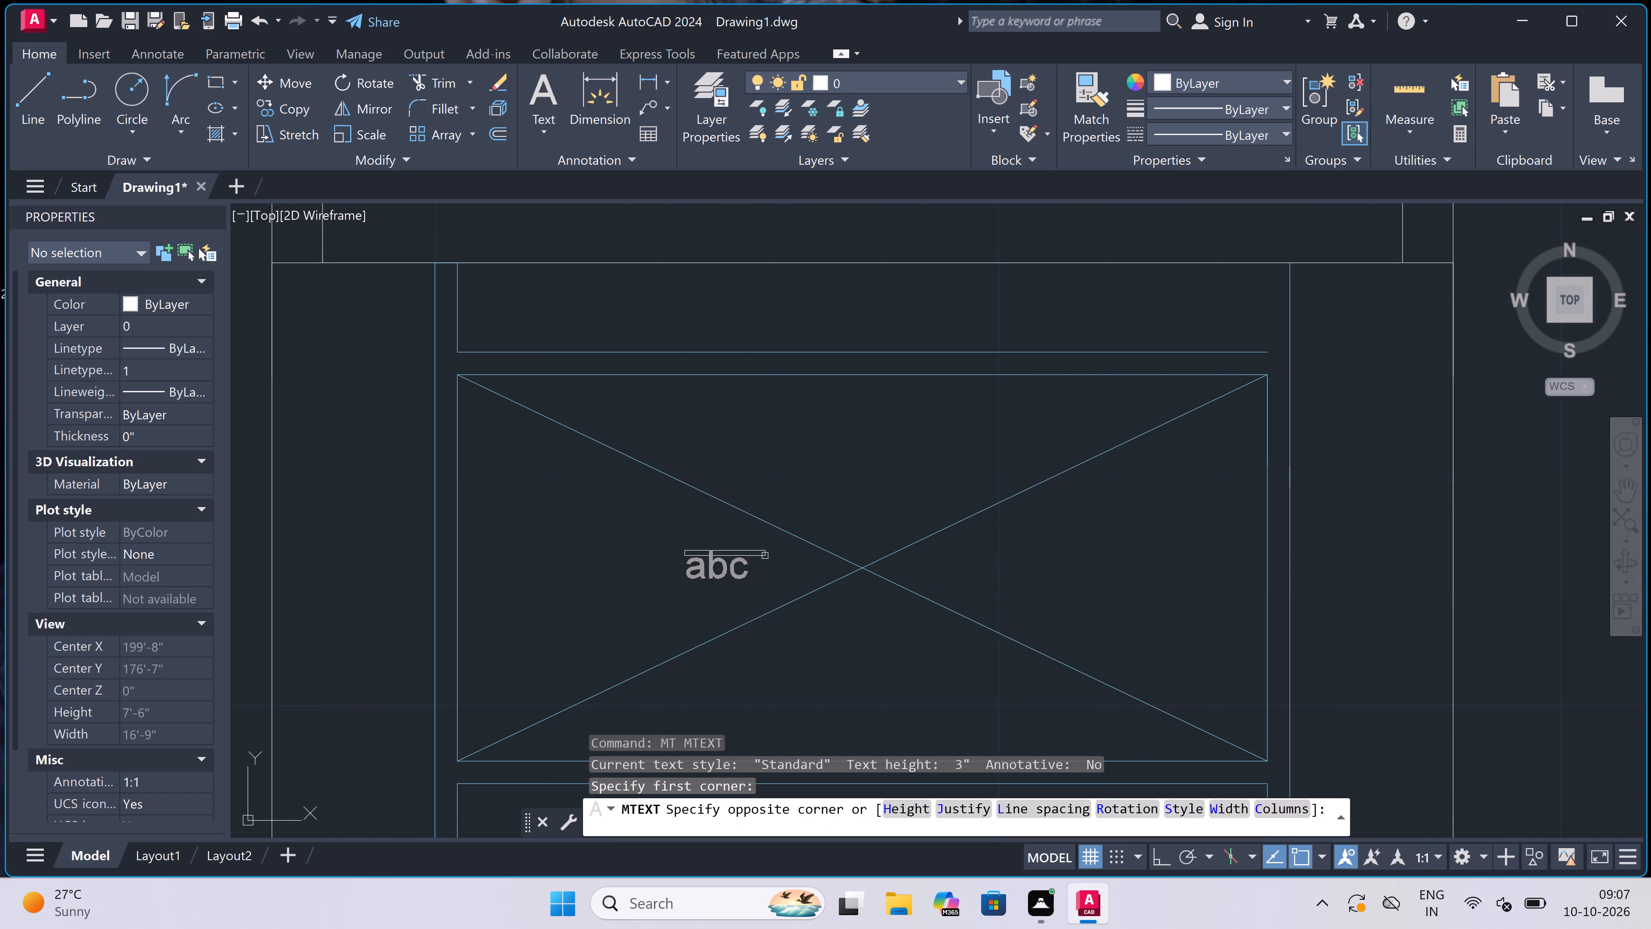
pyautogui.click(1363, 592)
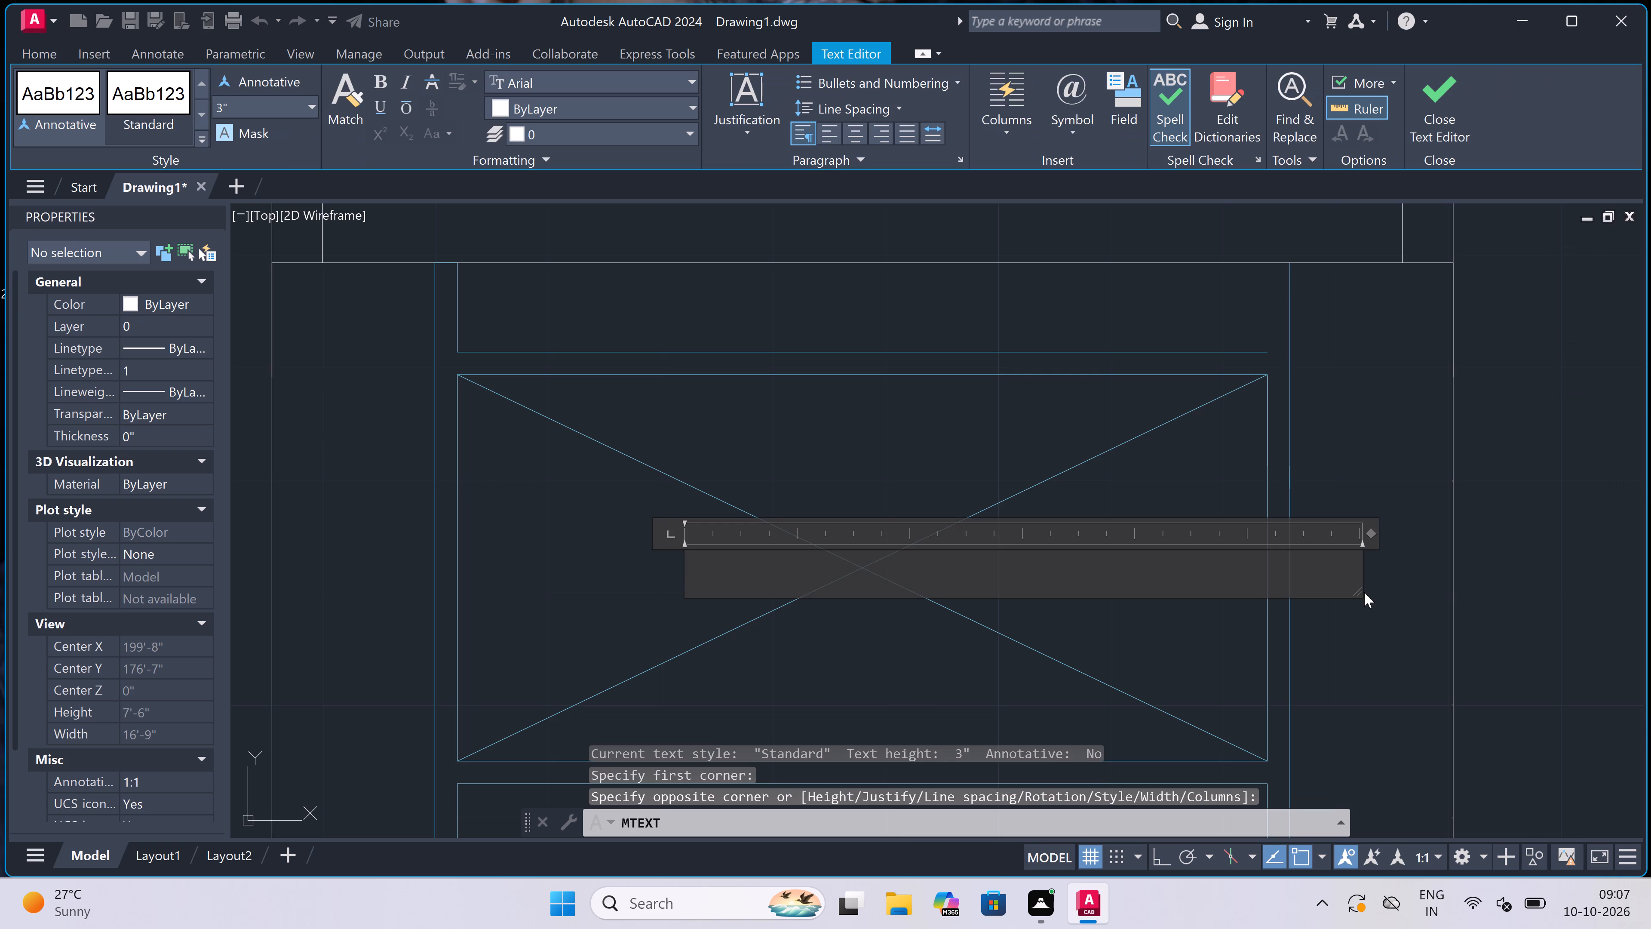
pyautogui.write('LIFT')
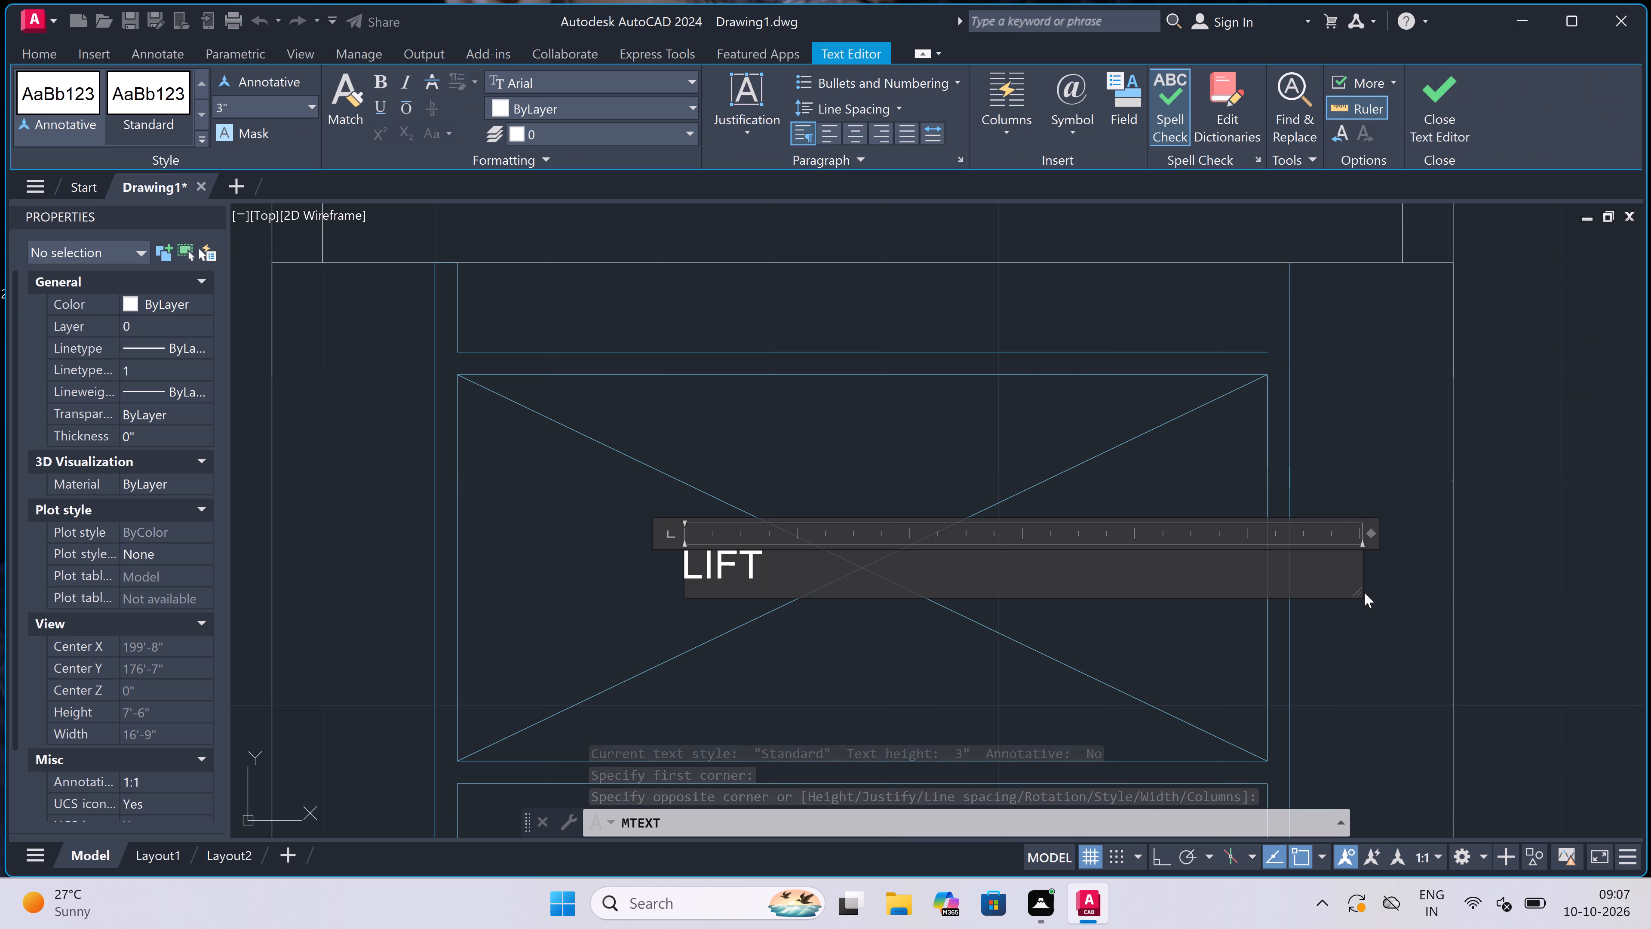
pyautogui.press('Return')
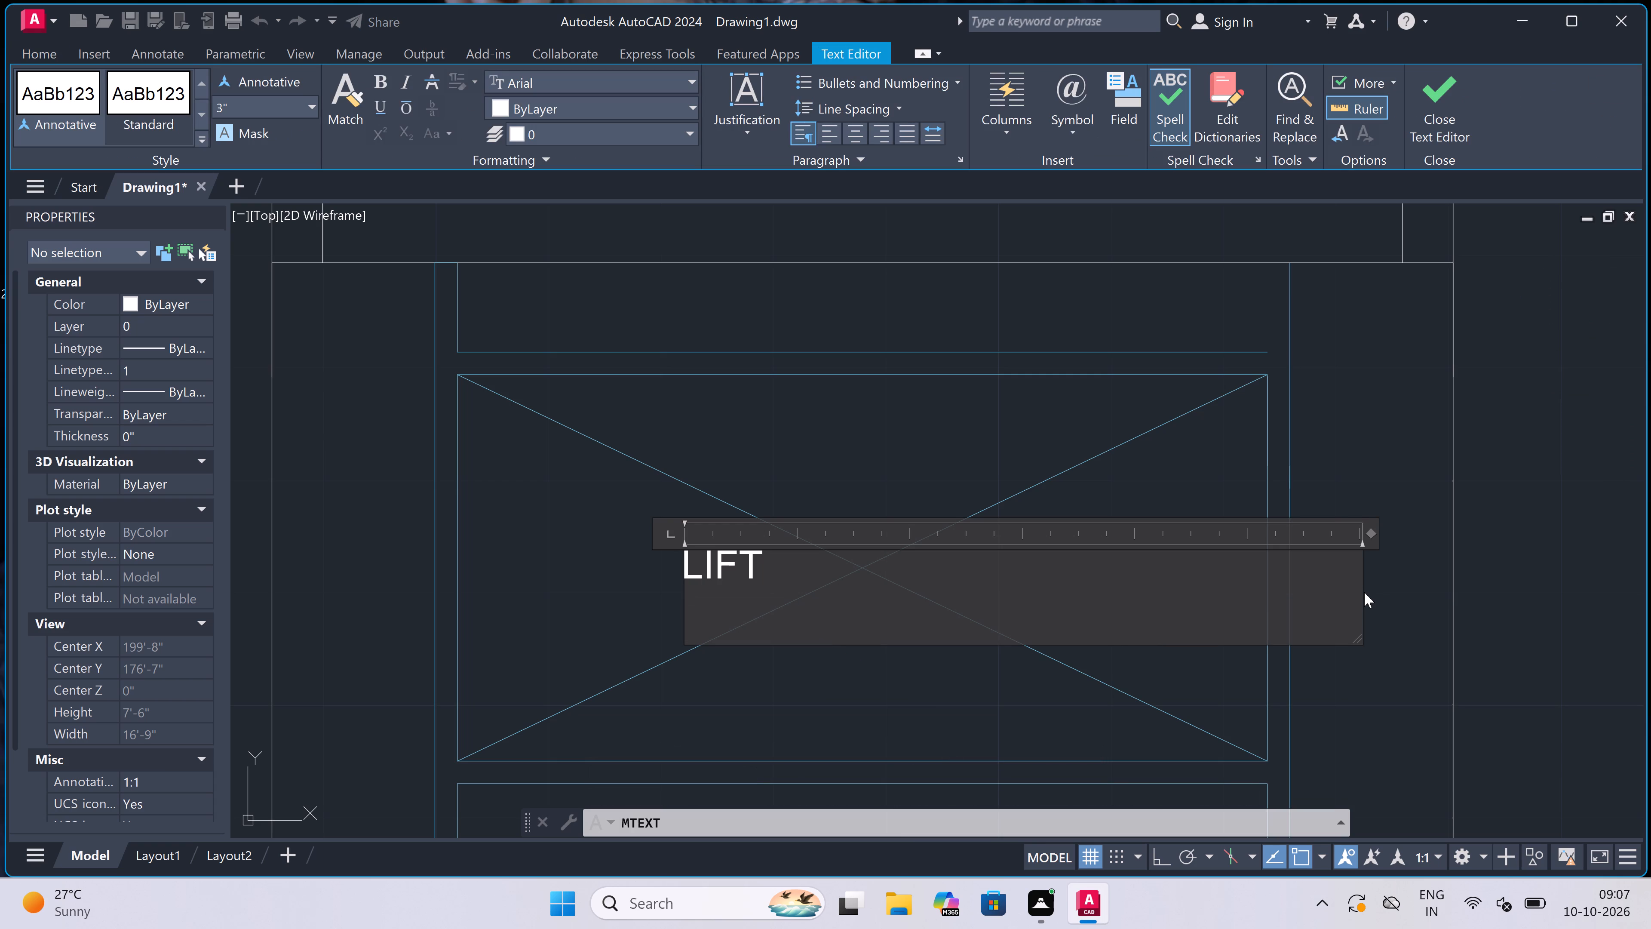
pyautogui.press('6')
pyautogui.write("'0")
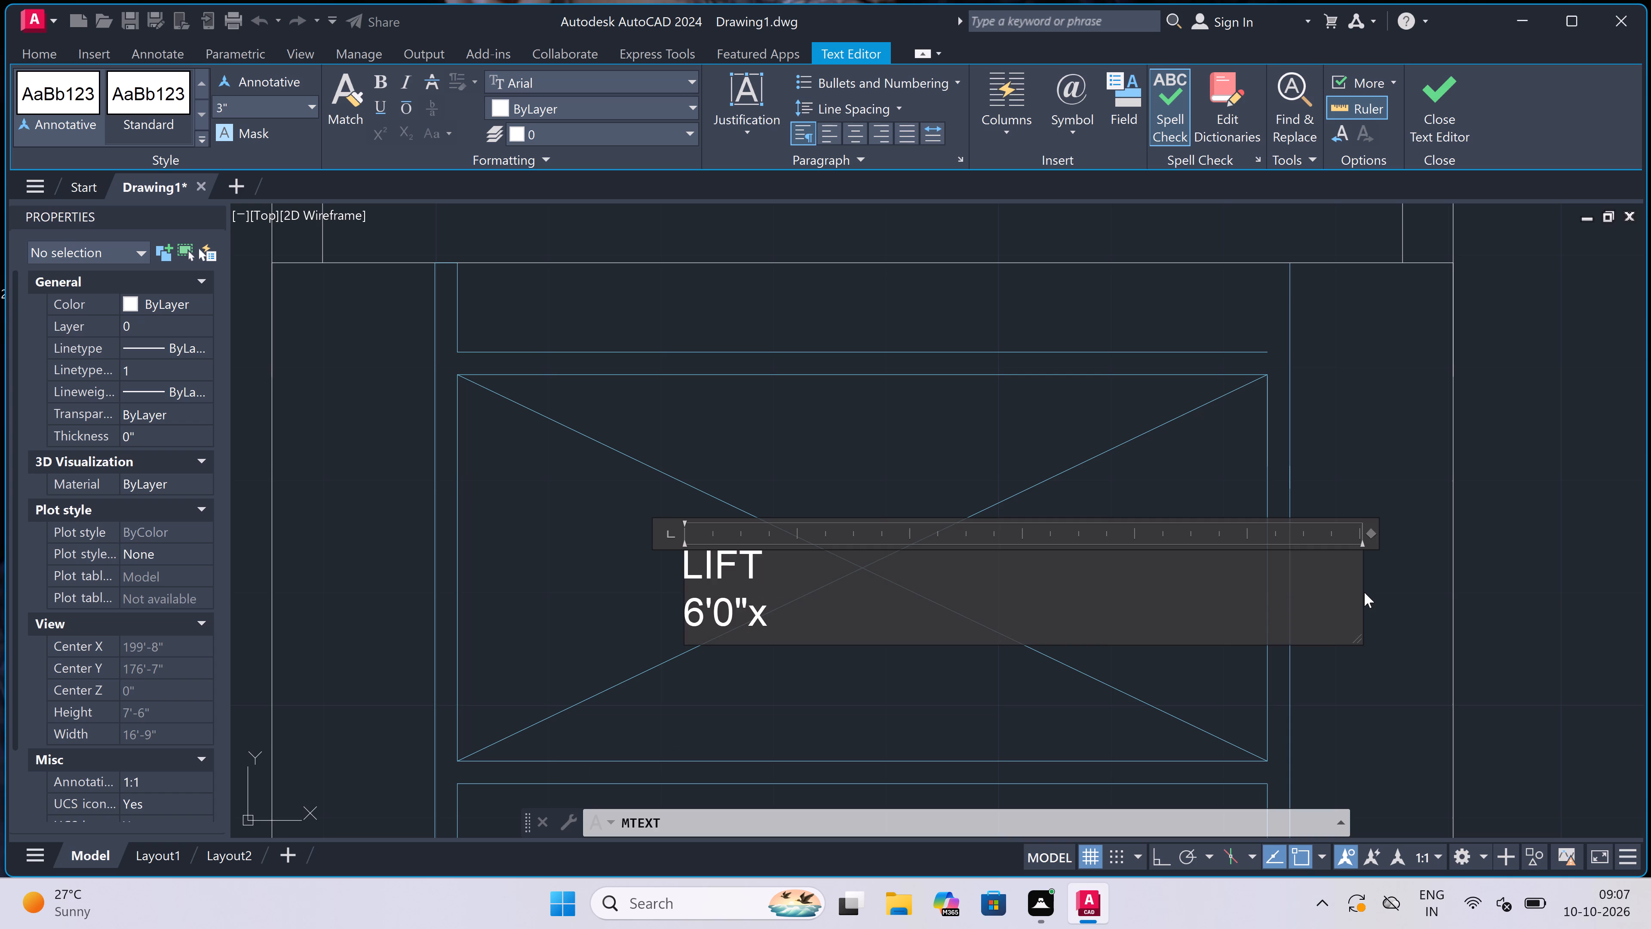
pyautogui.write("4'")
pyautogui.press('6')
pyautogui.hotkey('shift', '"')
pyautogui.doubleClick(760, 445)
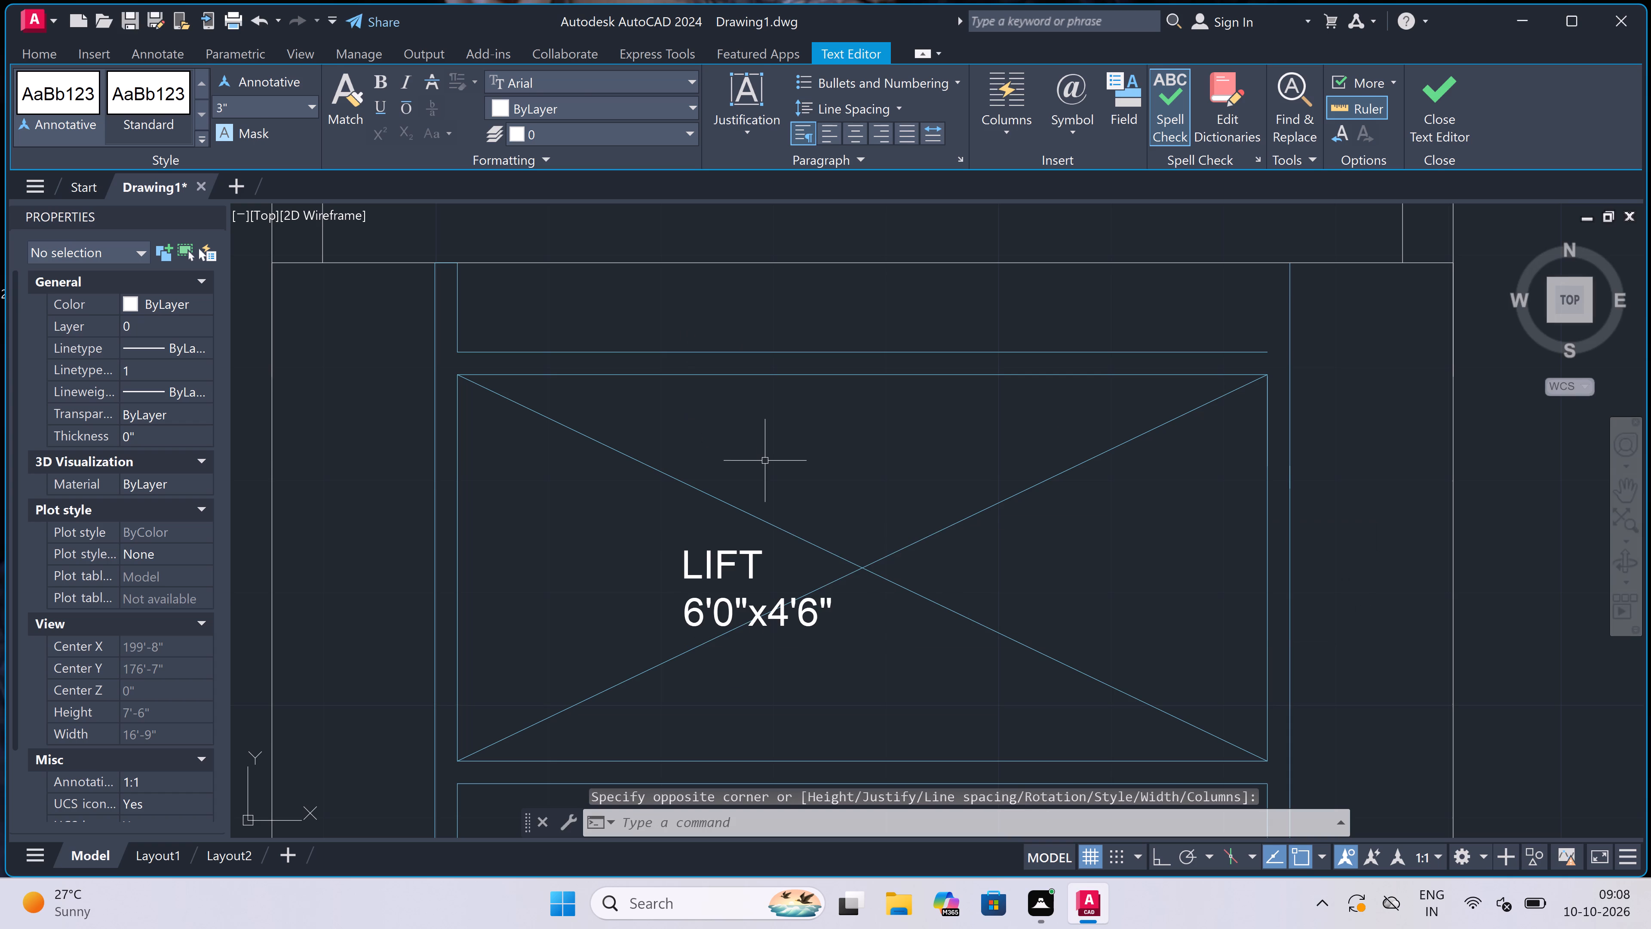
# Move the LIFT label slightly east and north, over the crossing diagonals at the lift's centre.
pyautogui.click(708, 602)
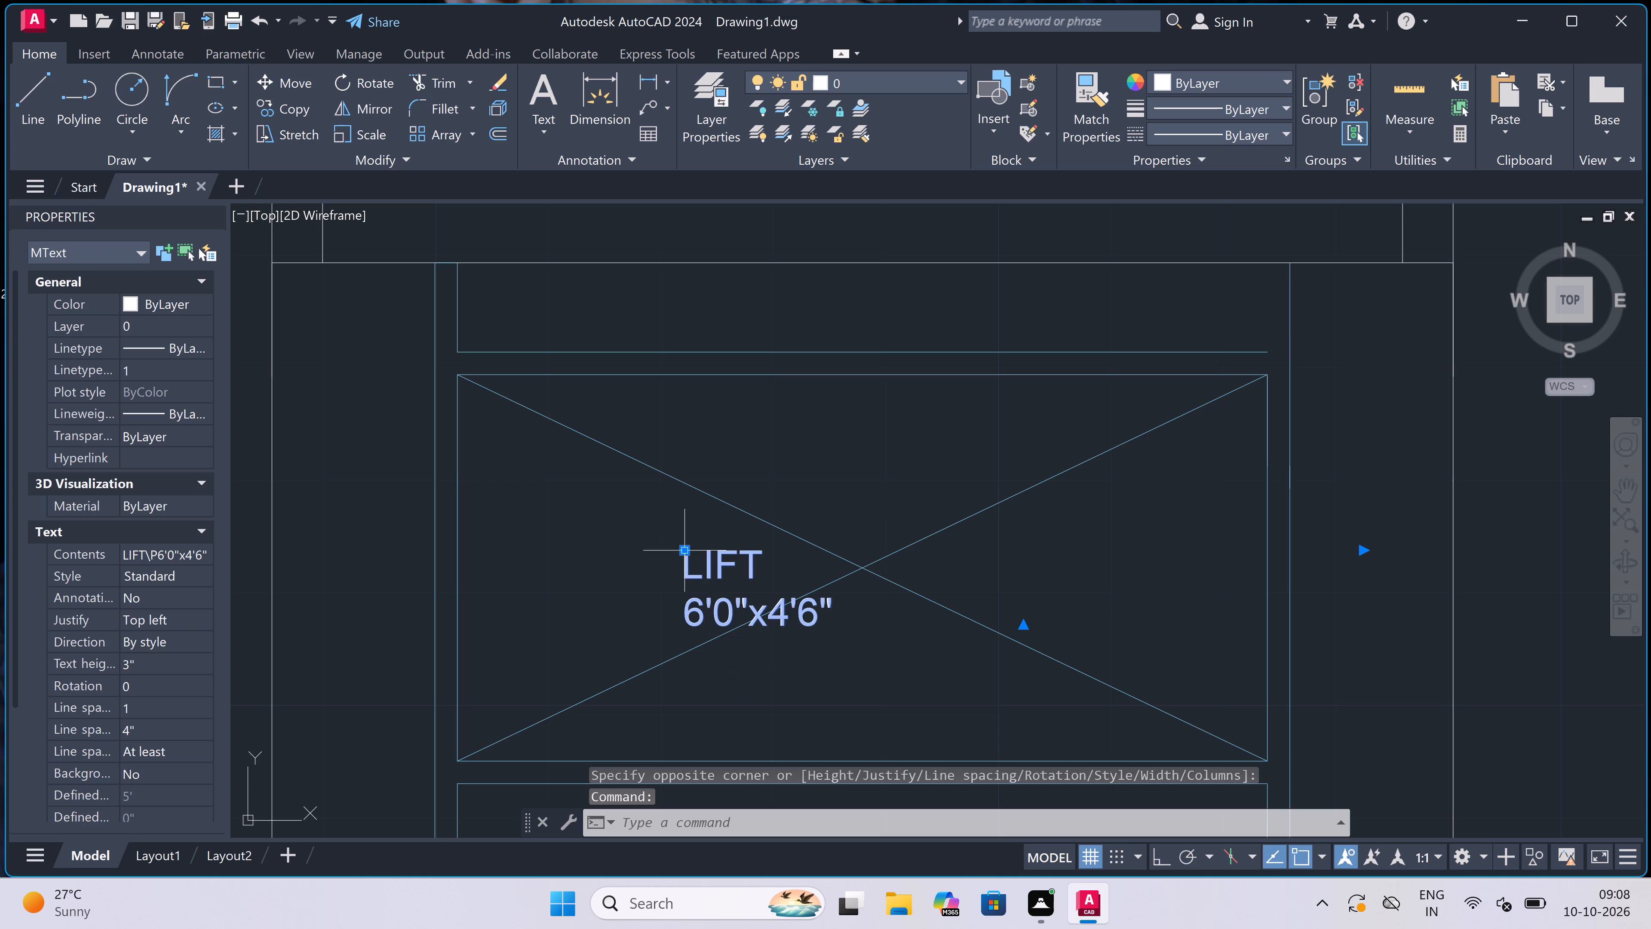
pyautogui.click(685, 543)
pyautogui.click(685, 547)
pyautogui.click(685, 547)
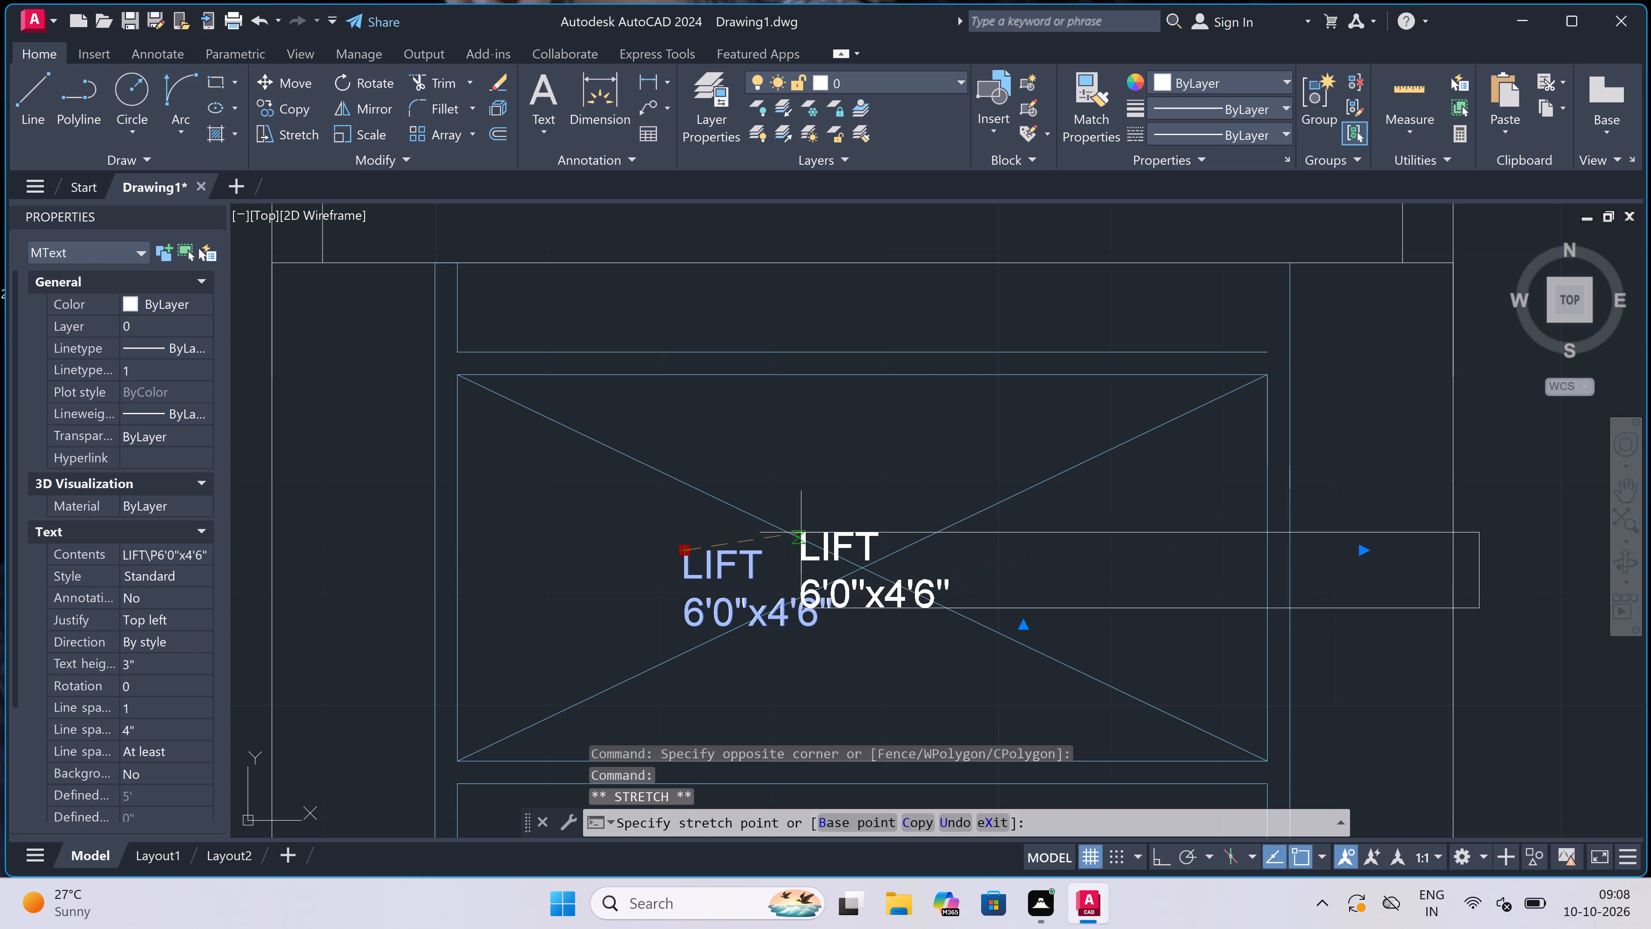
pyautogui.click(796, 529)
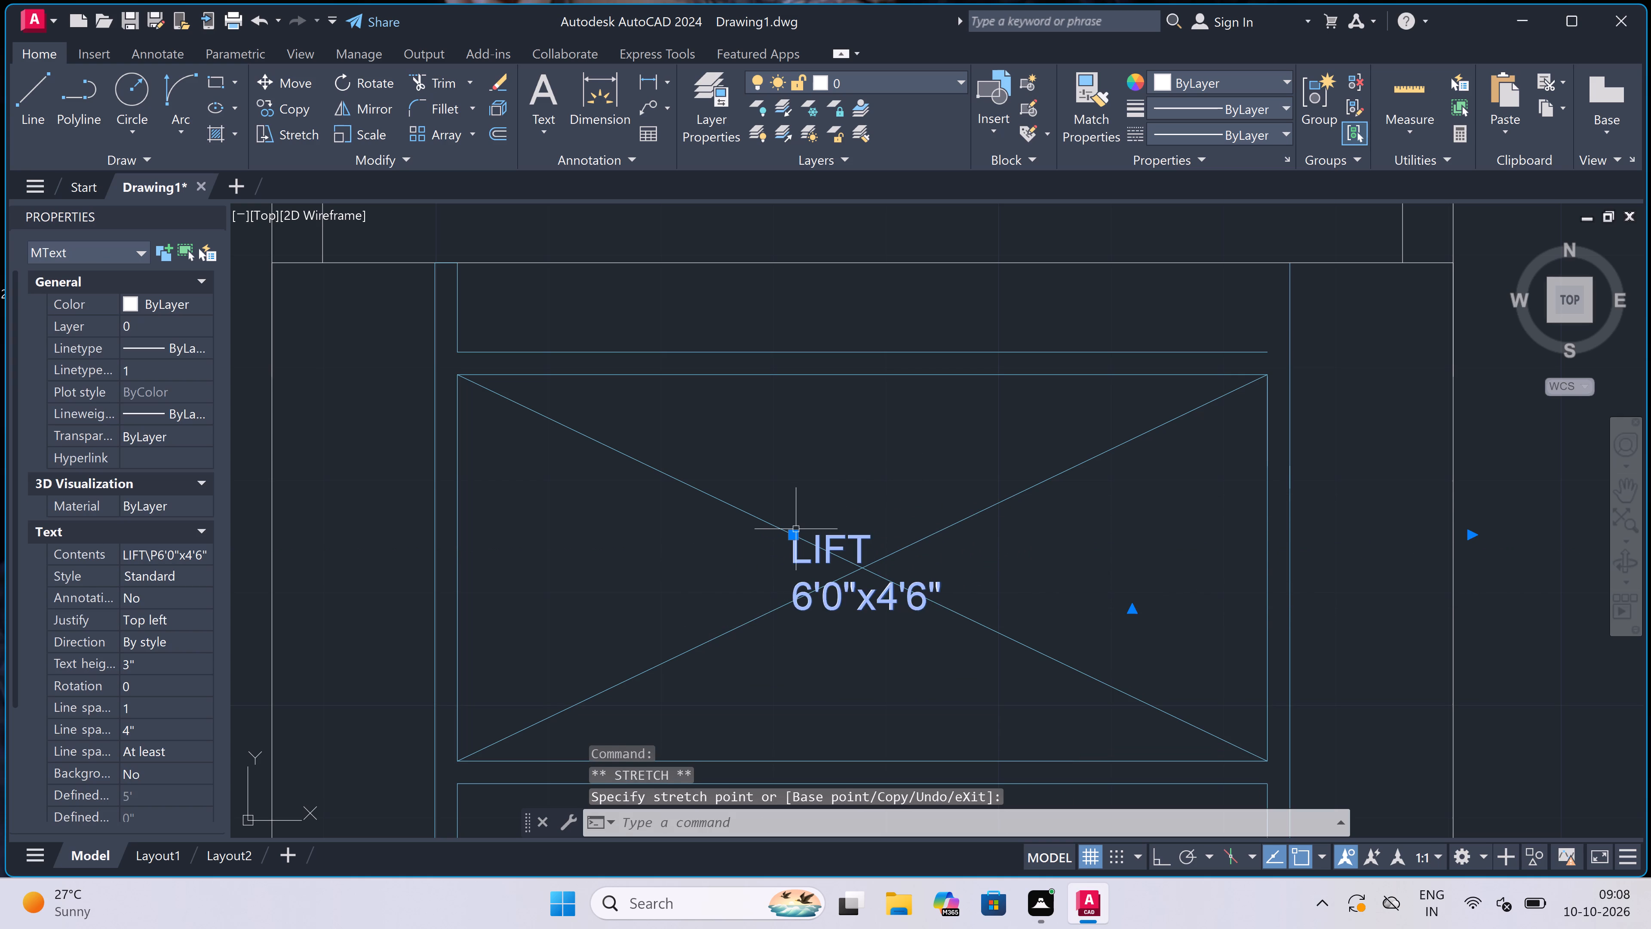
pyautogui.press('Escape')
pyautogui.press('Escape')
# Label the west-side toilet southwest of the lift with 3" multiline text reading TOILET and 7'0"x4'0" on two lines.
pyautogui.scroll(-4, 796, 529)
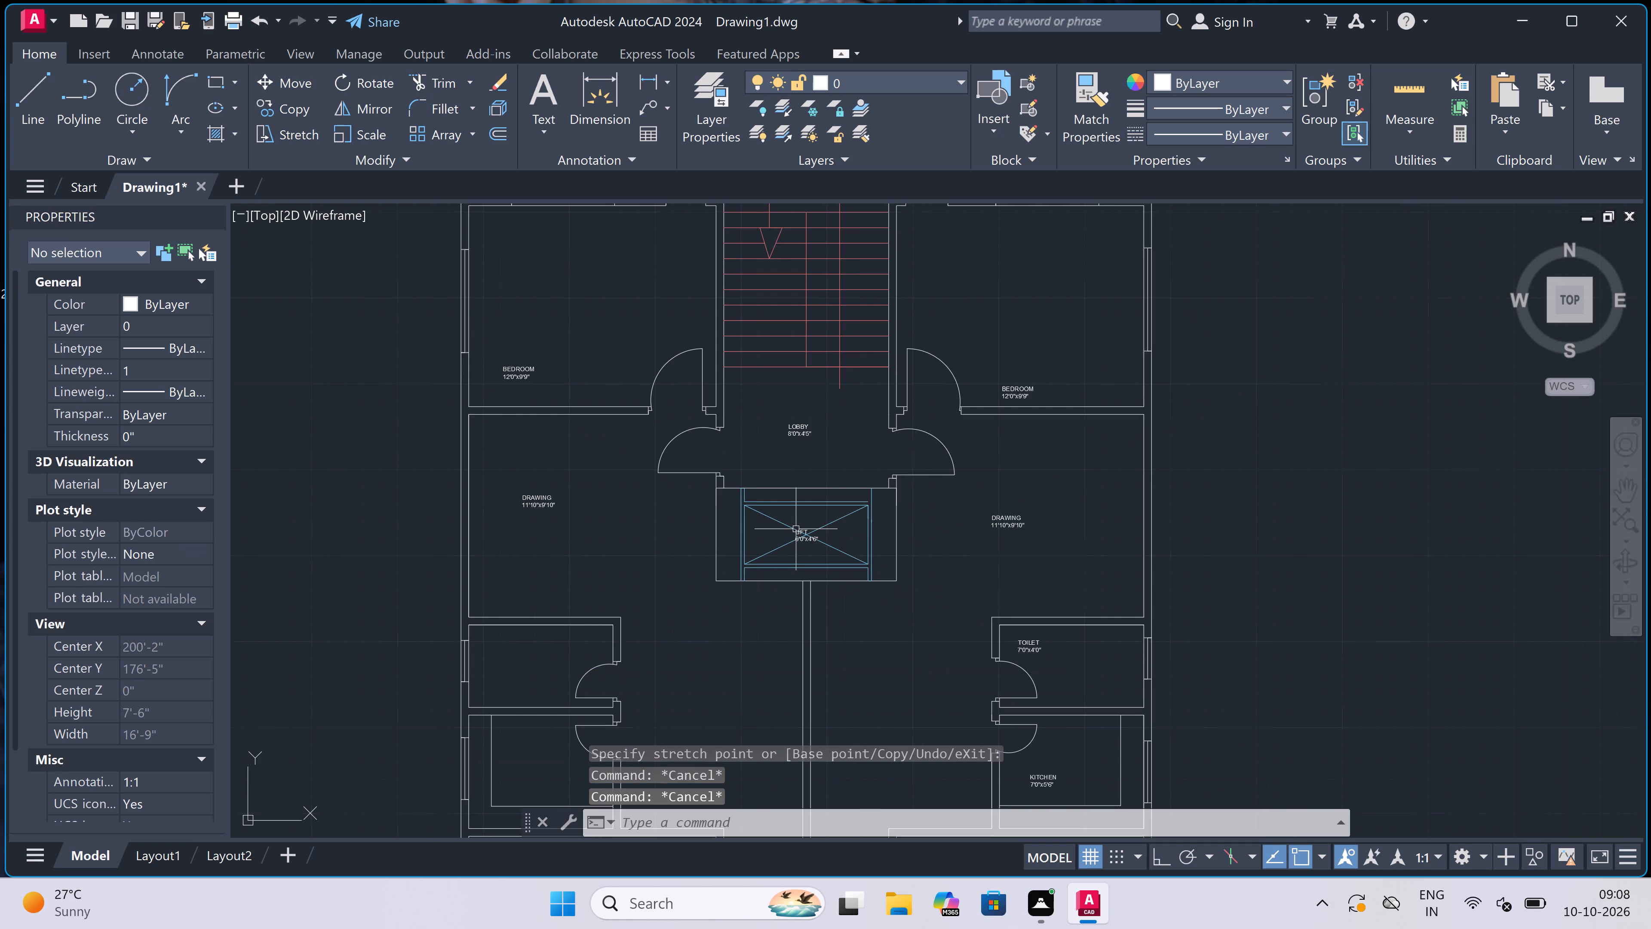
pyautogui.scroll(-3, 796, 529)
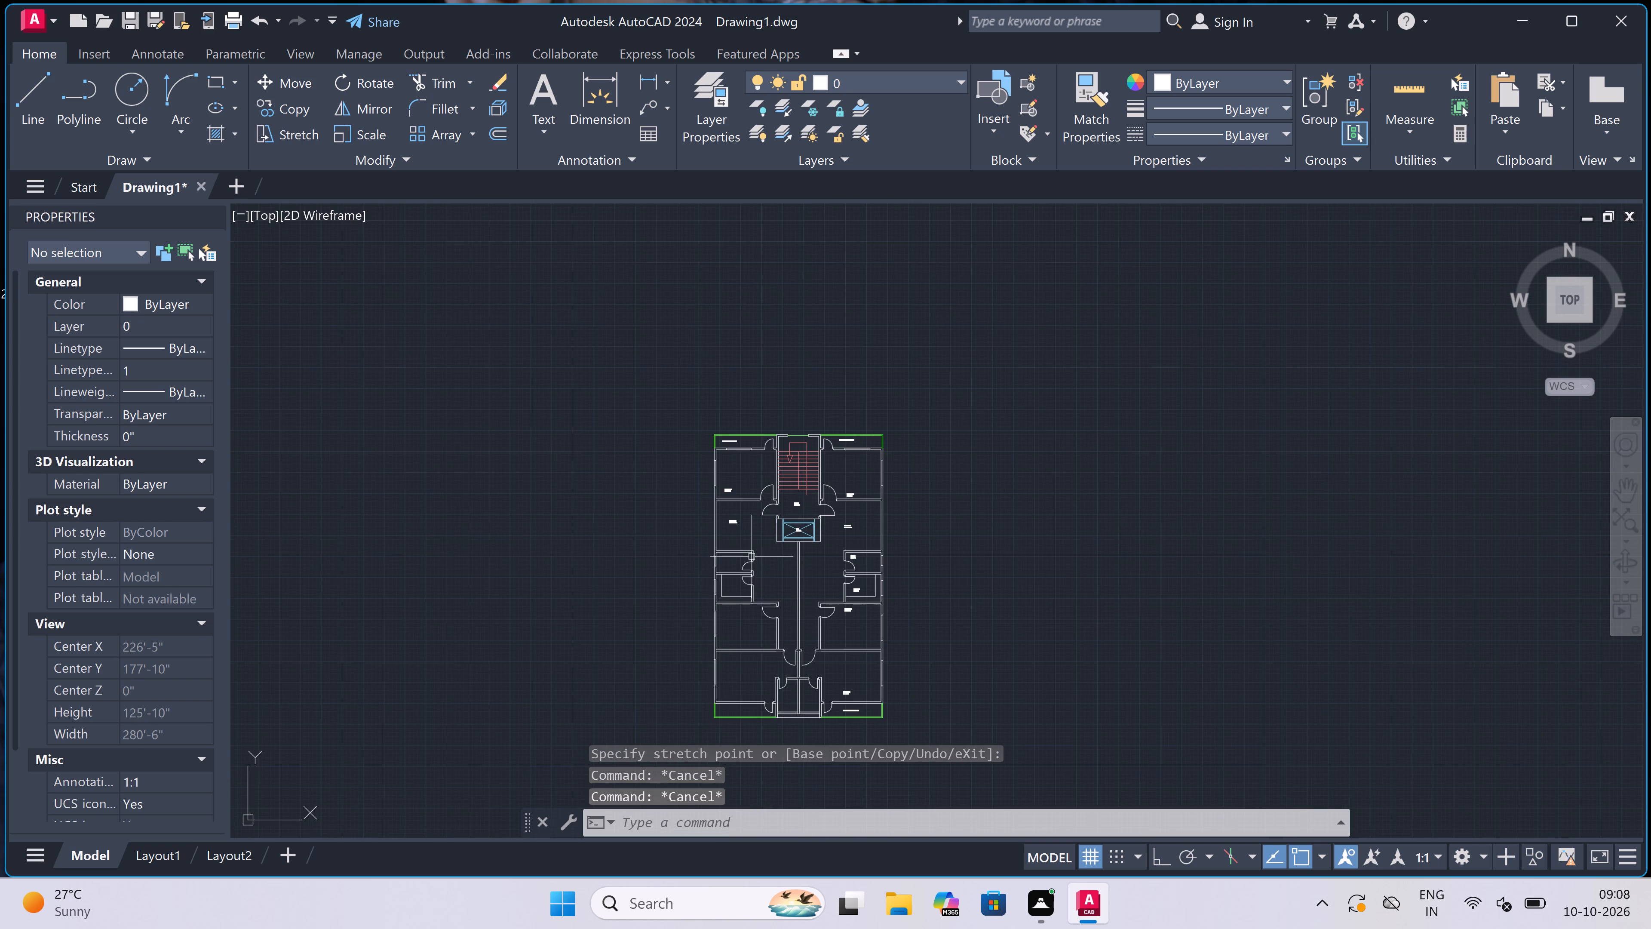
pyautogui.scroll(5, 713, 560)
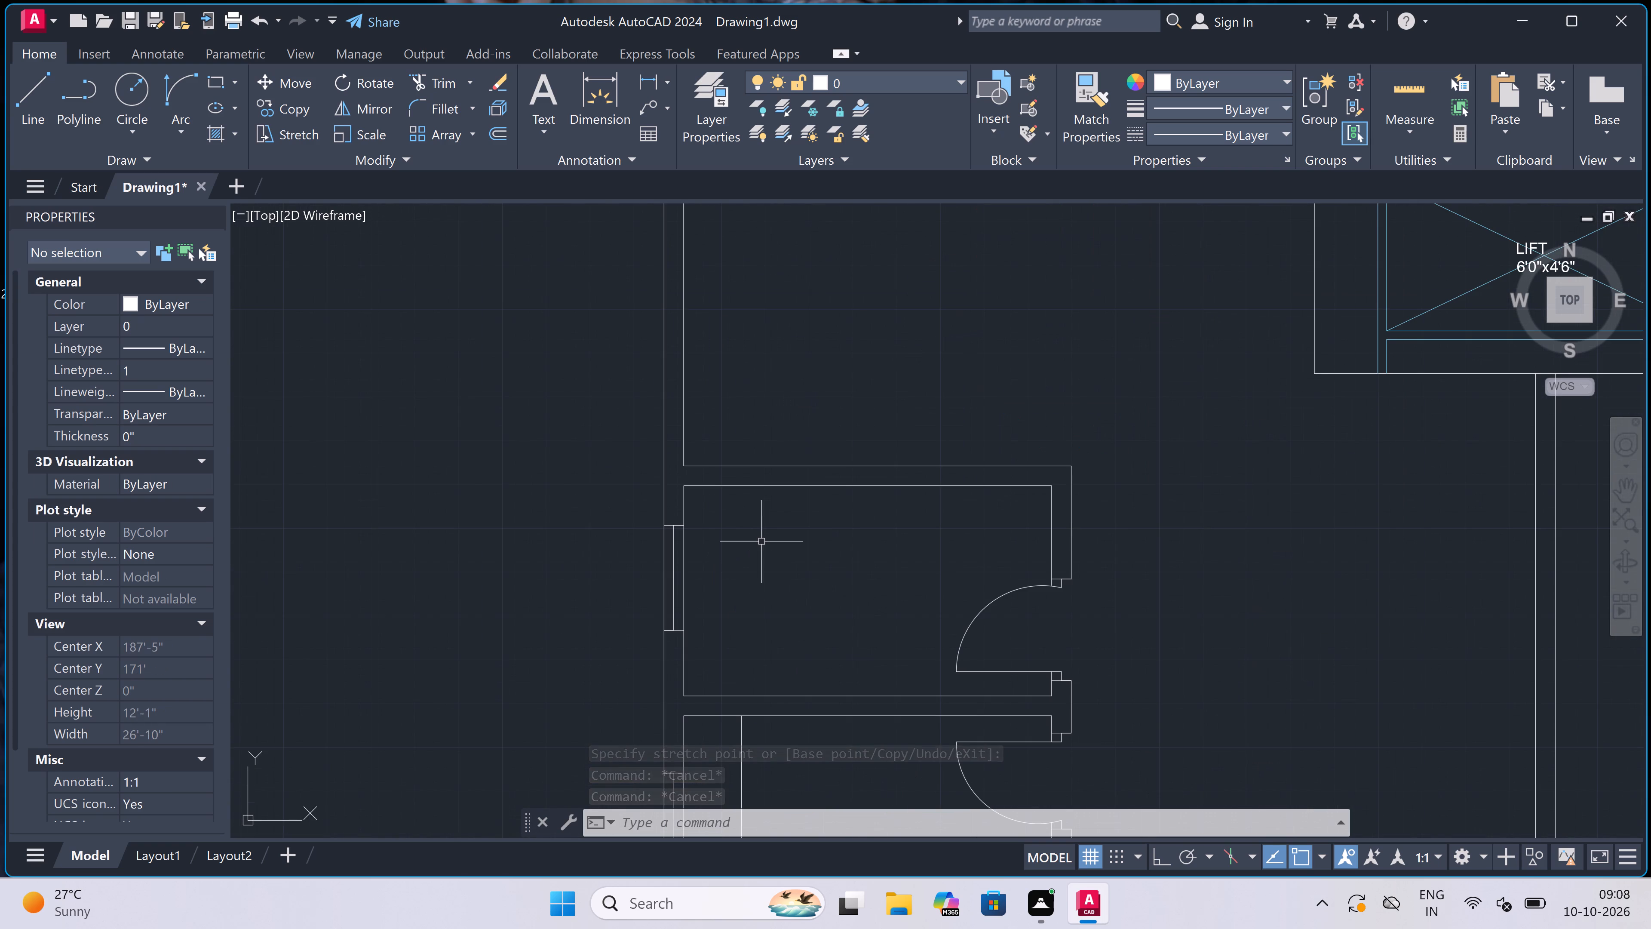
pyautogui.scroll(1, 915, 503)
pyautogui.press('space')
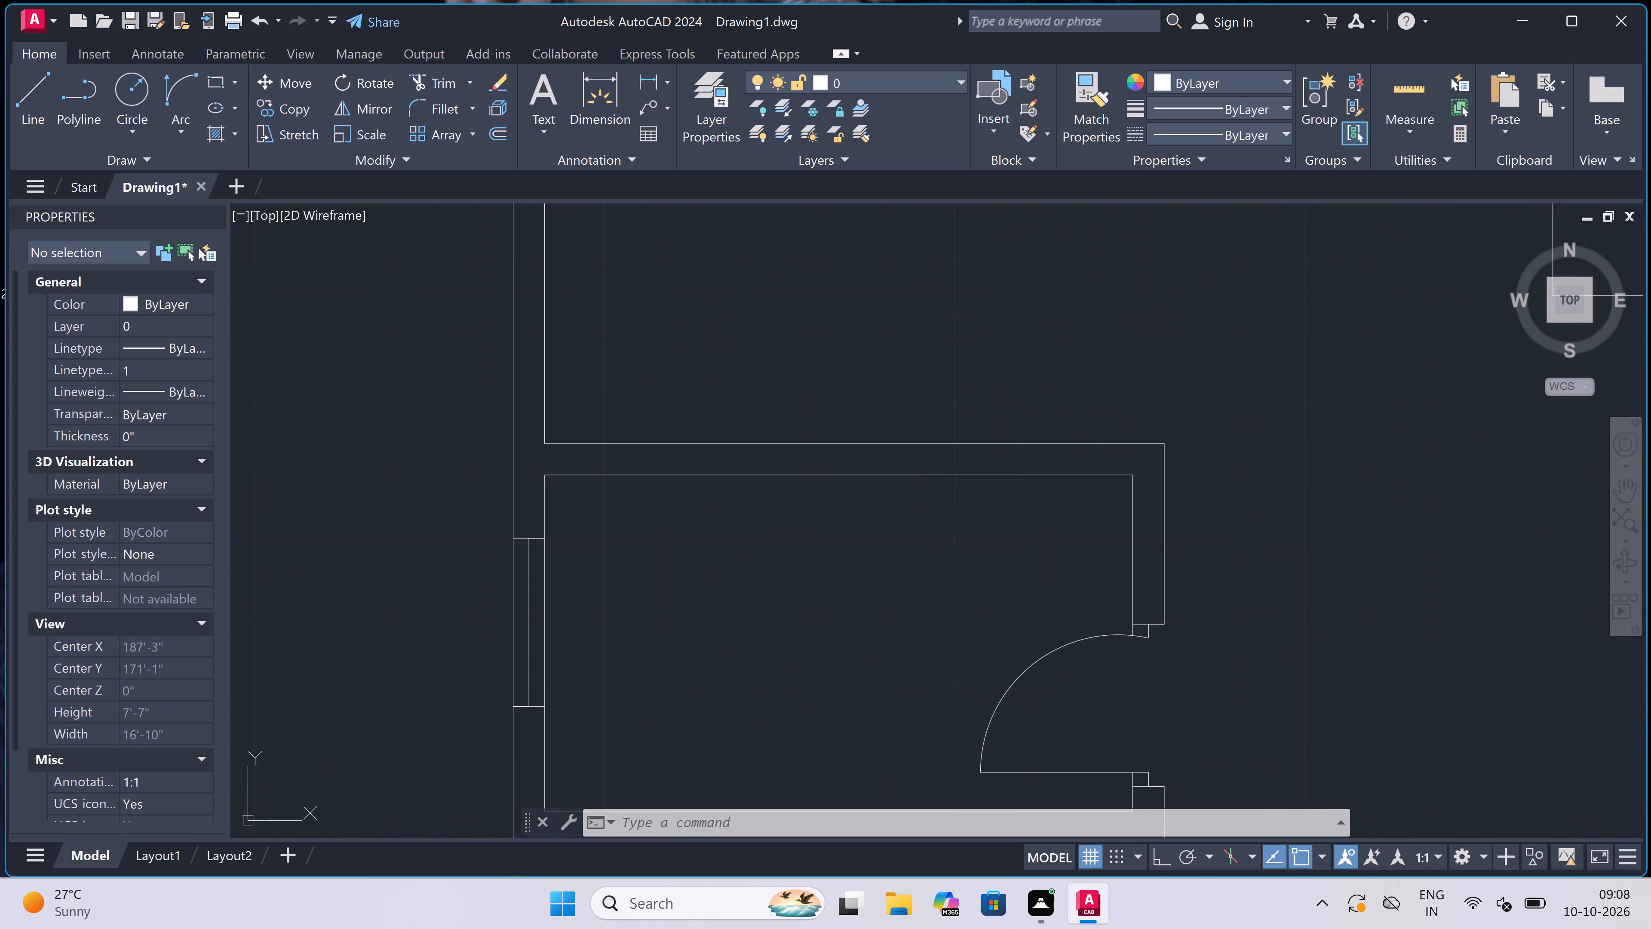
pyautogui.click(749, 517)
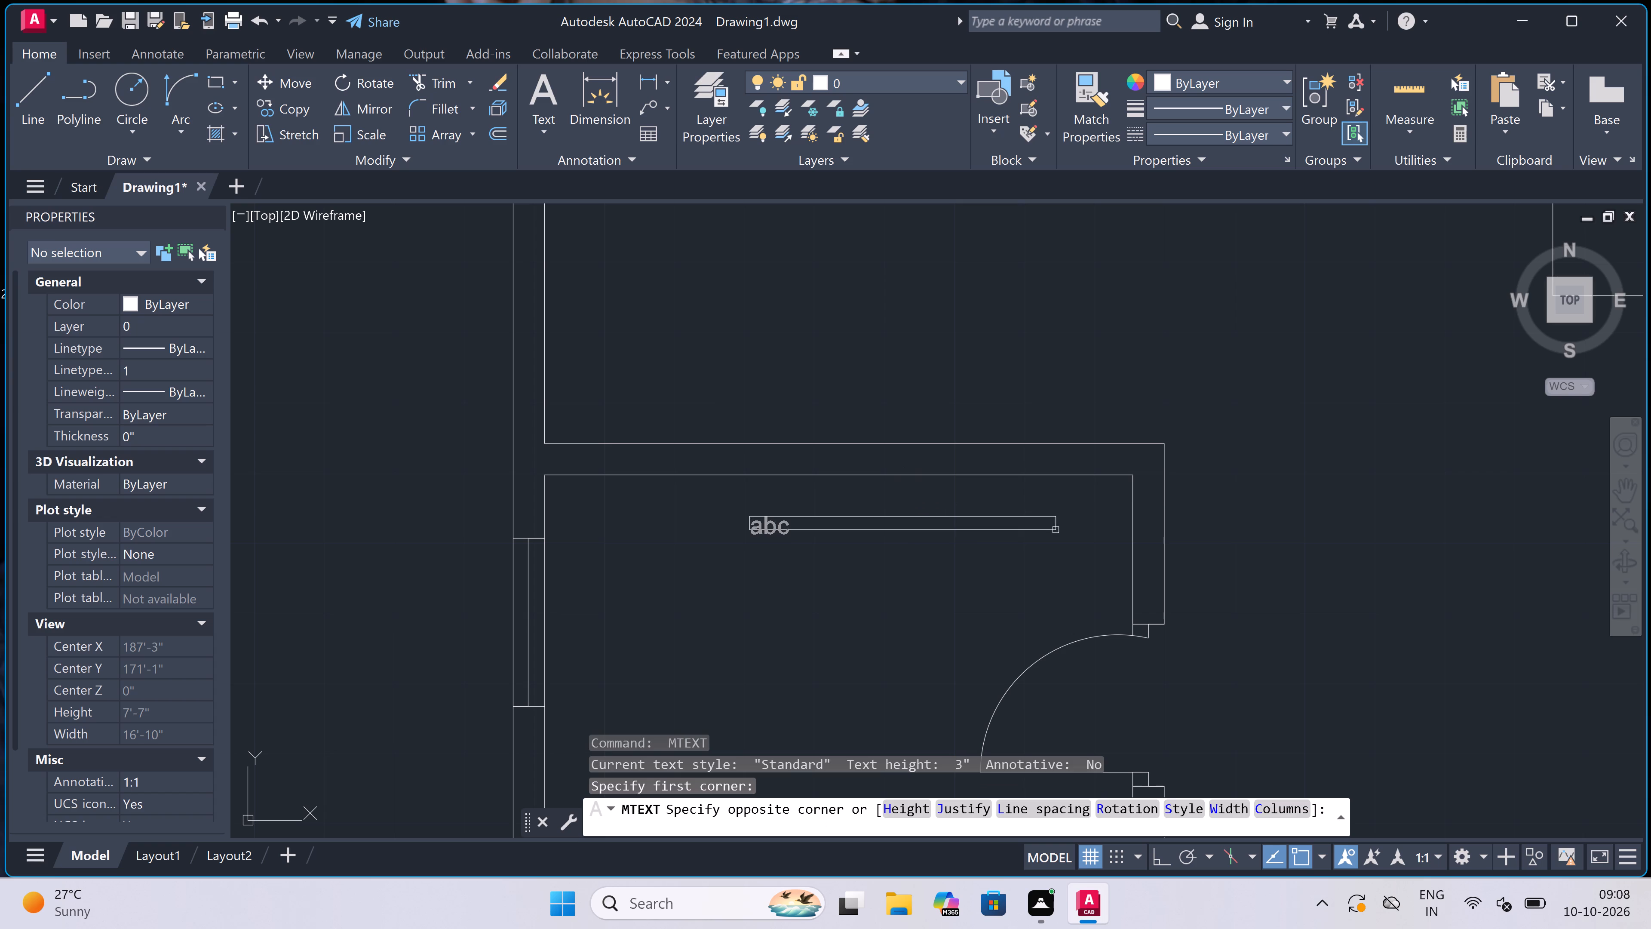
pyautogui.click(1417, 517)
pyautogui.scroll(1, 1121, 557)
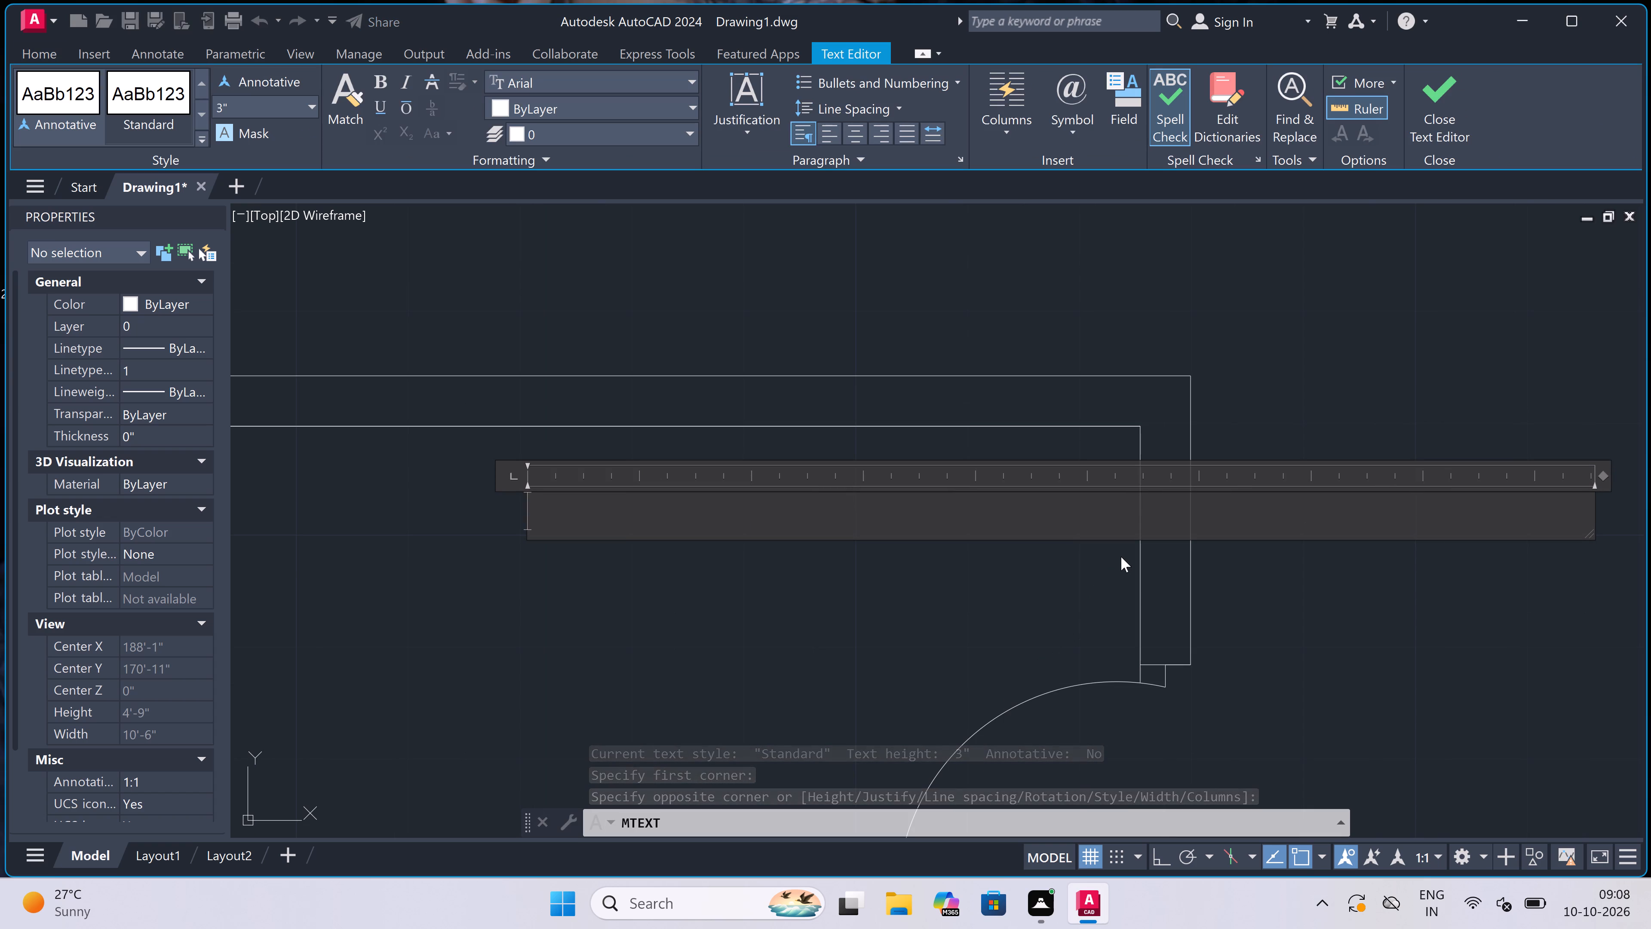
pyautogui.write('TOILET')
pyautogui.press('Return')
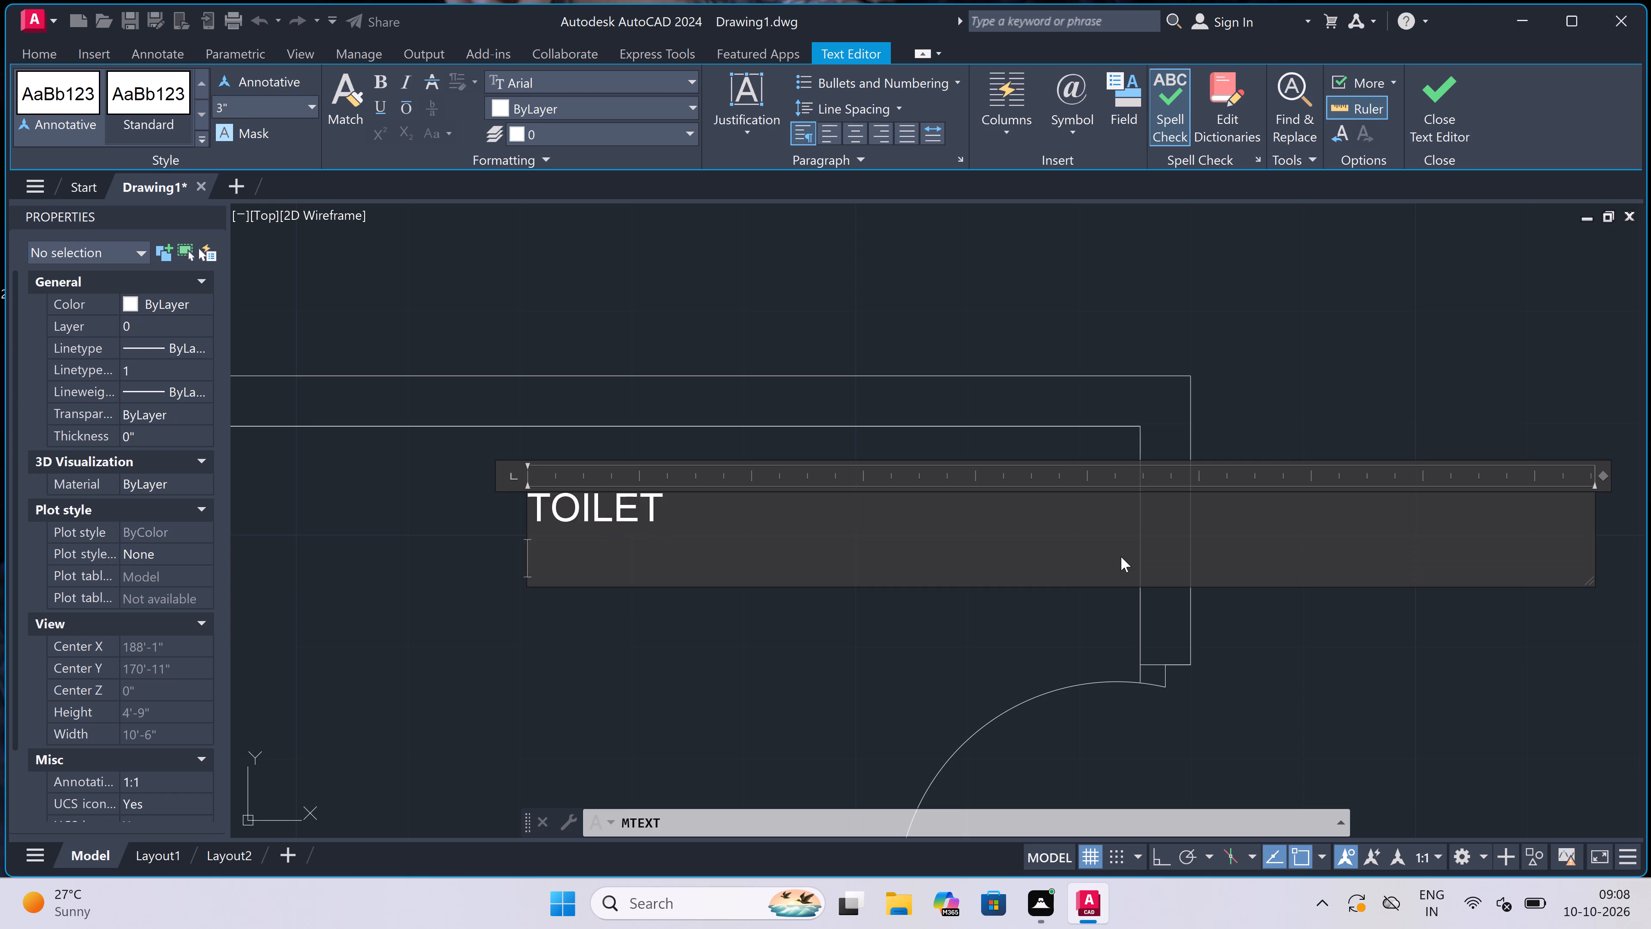
pyautogui.write("7'0")
pyautogui.write('"x')
pyautogui.write('4\'0"')
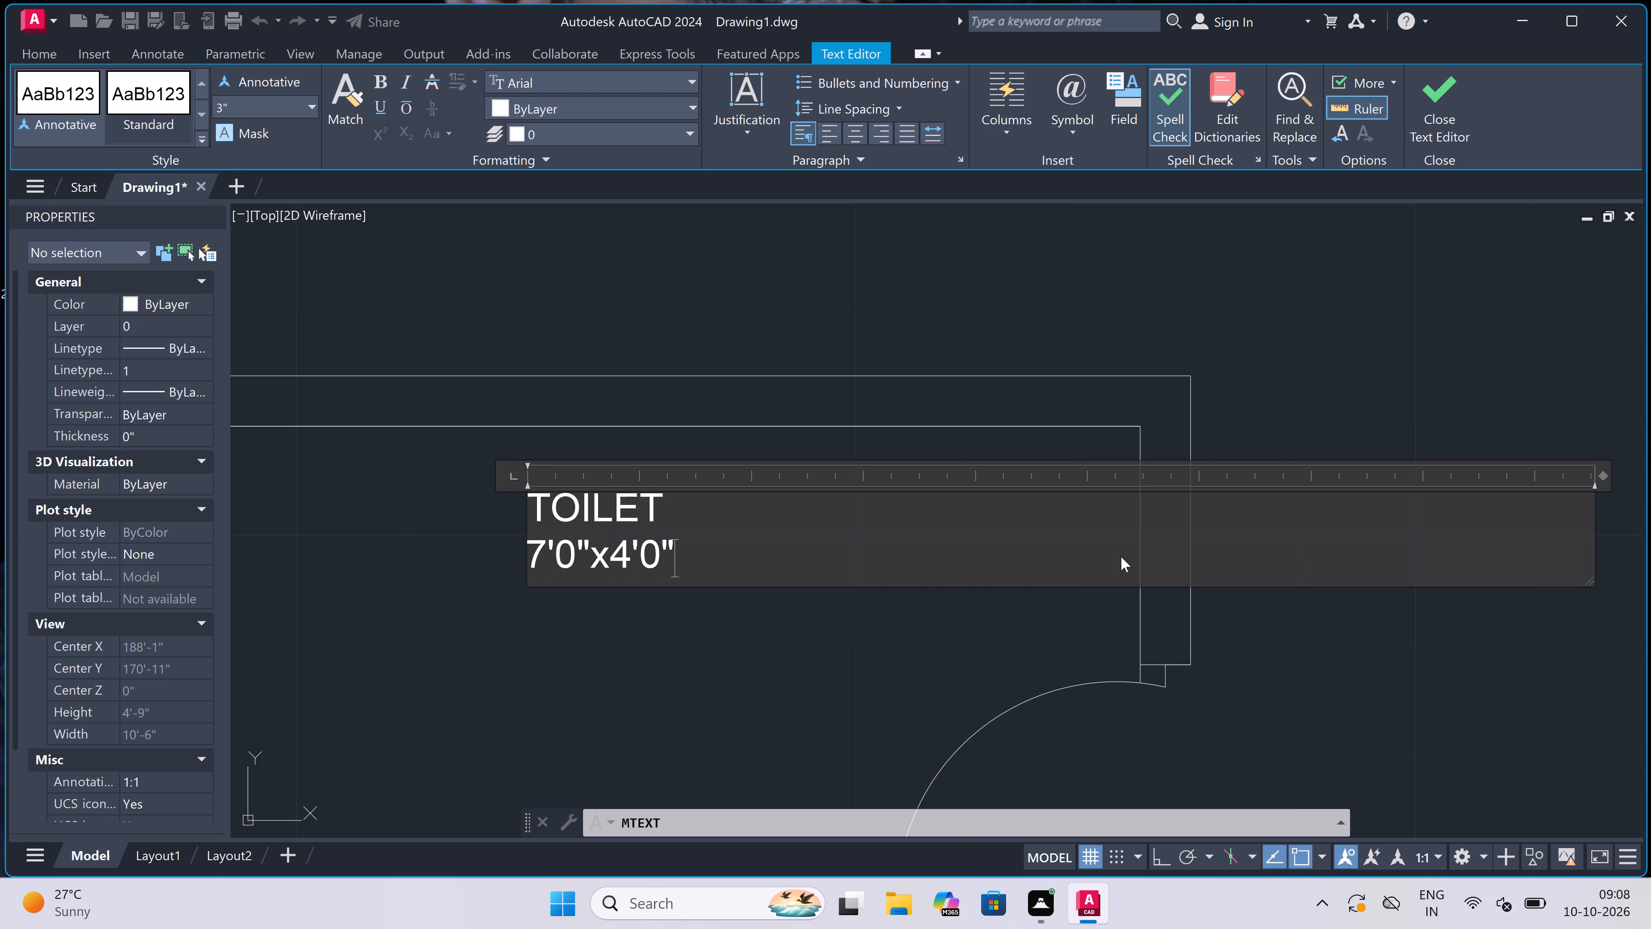
pyautogui.doubleClick(690, 624)
# Label the room directly south of the west toilet with 3" multiline text reading KITCHEN and 7'0"x5'6" on two lines.
pyautogui.scroll(-5, 752, 465)
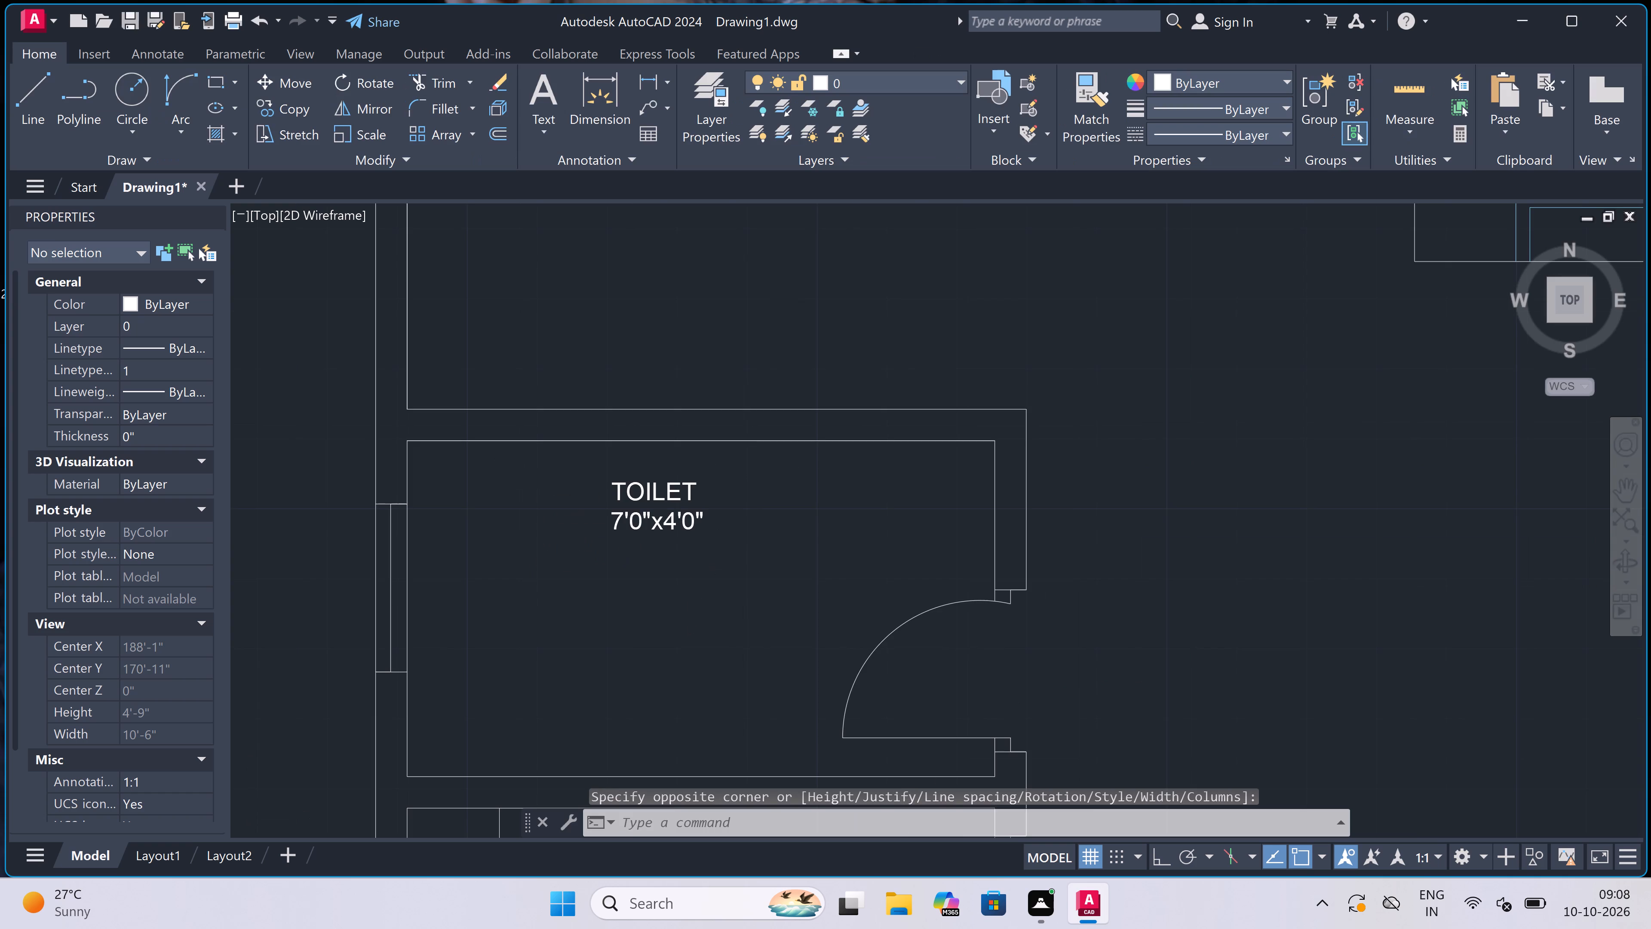
pyautogui.scroll(-4, 752, 465)
pyautogui.scroll(2, 734, 574)
pyautogui.scroll(2, 750, 488)
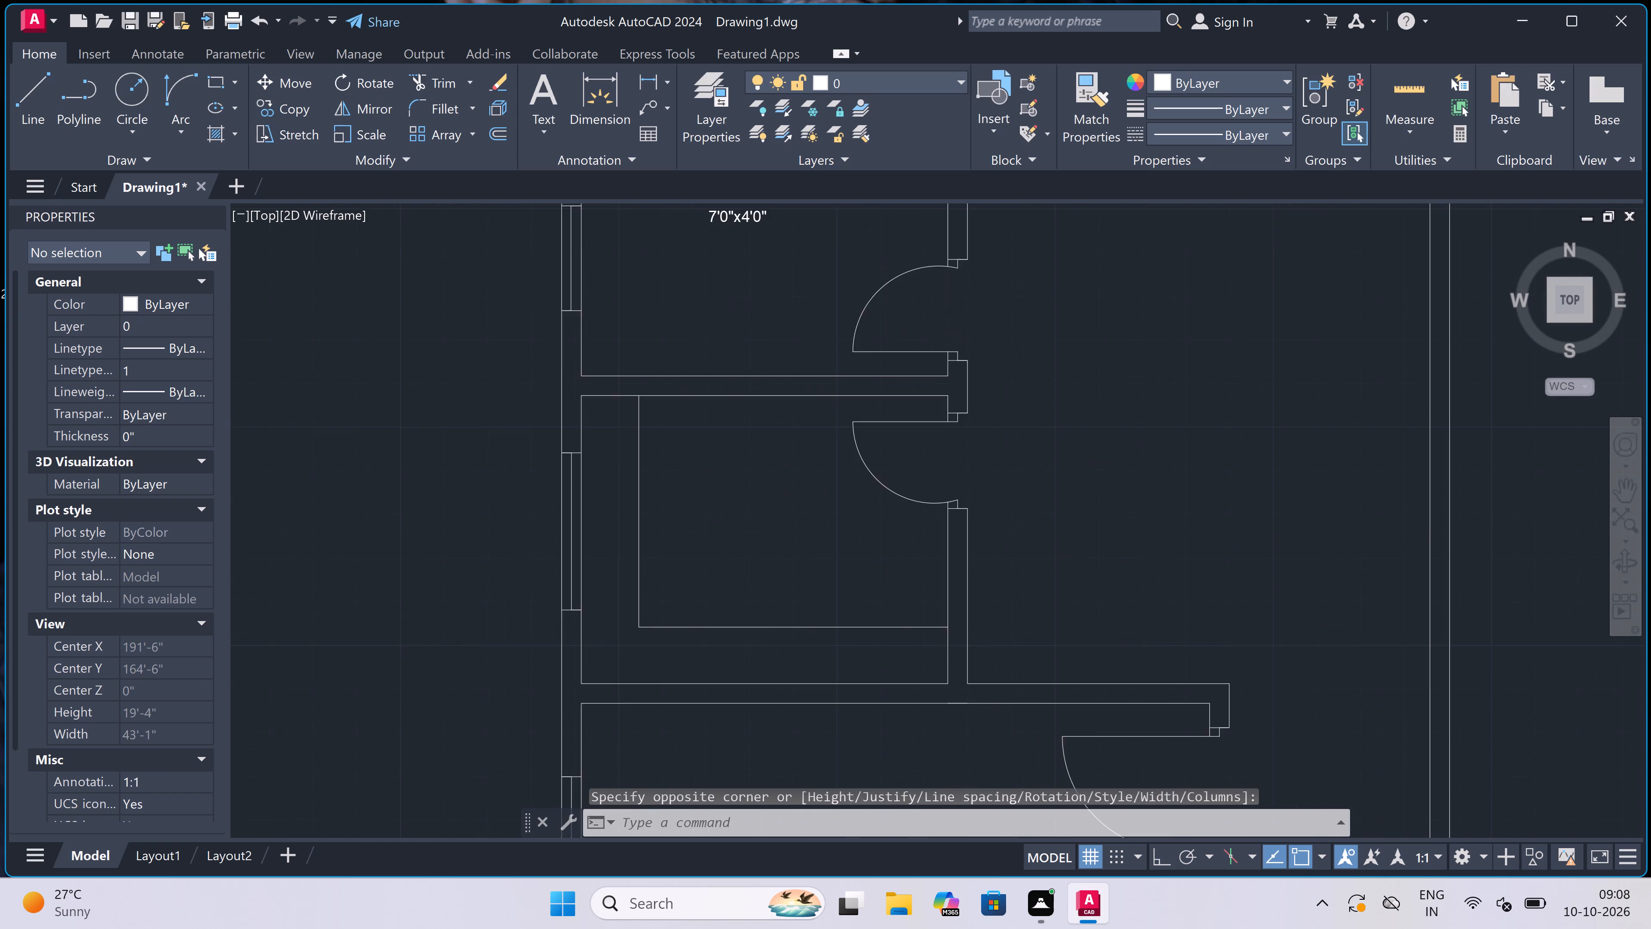
pyautogui.press('space')
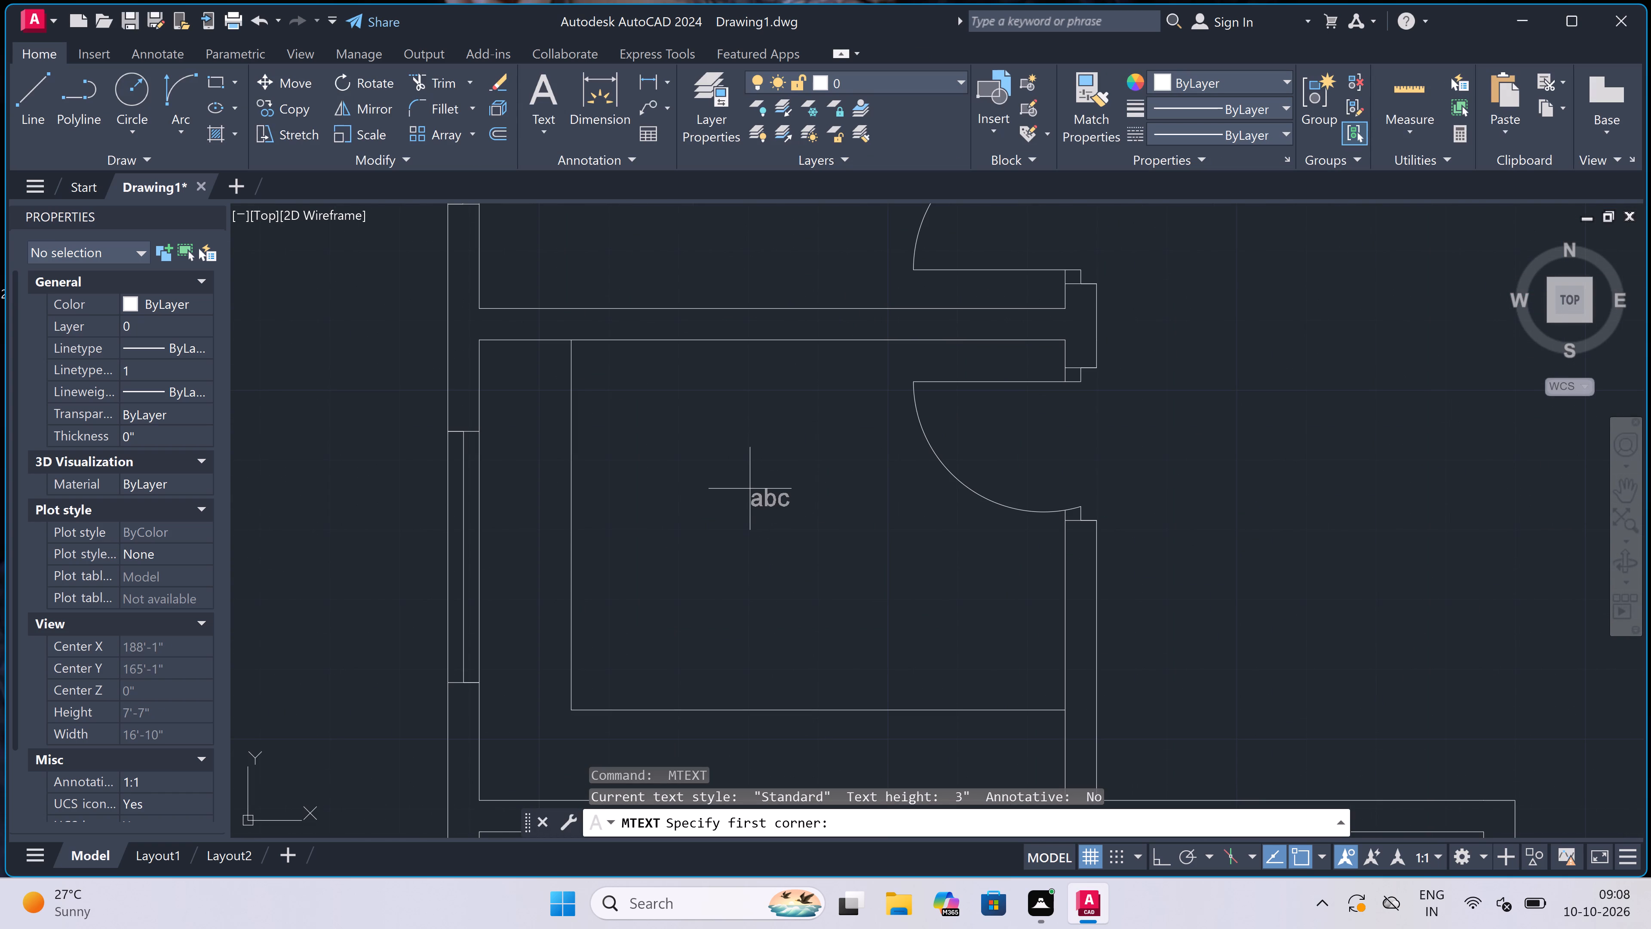
pyautogui.click(627, 545)
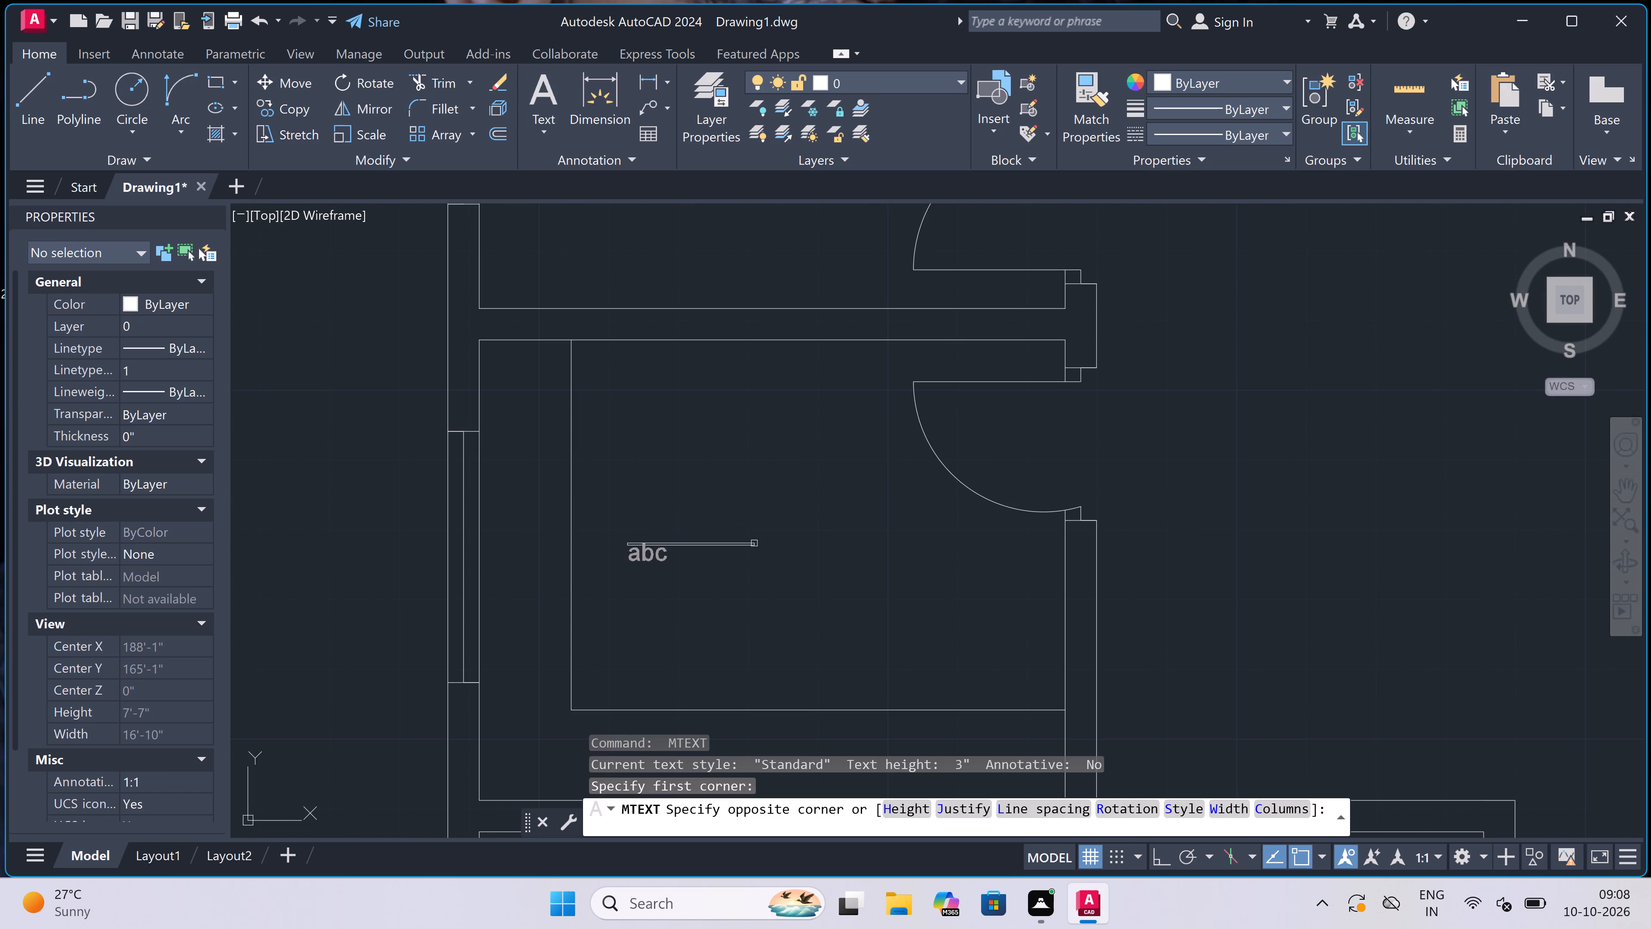
pyautogui.click(1429, 542)
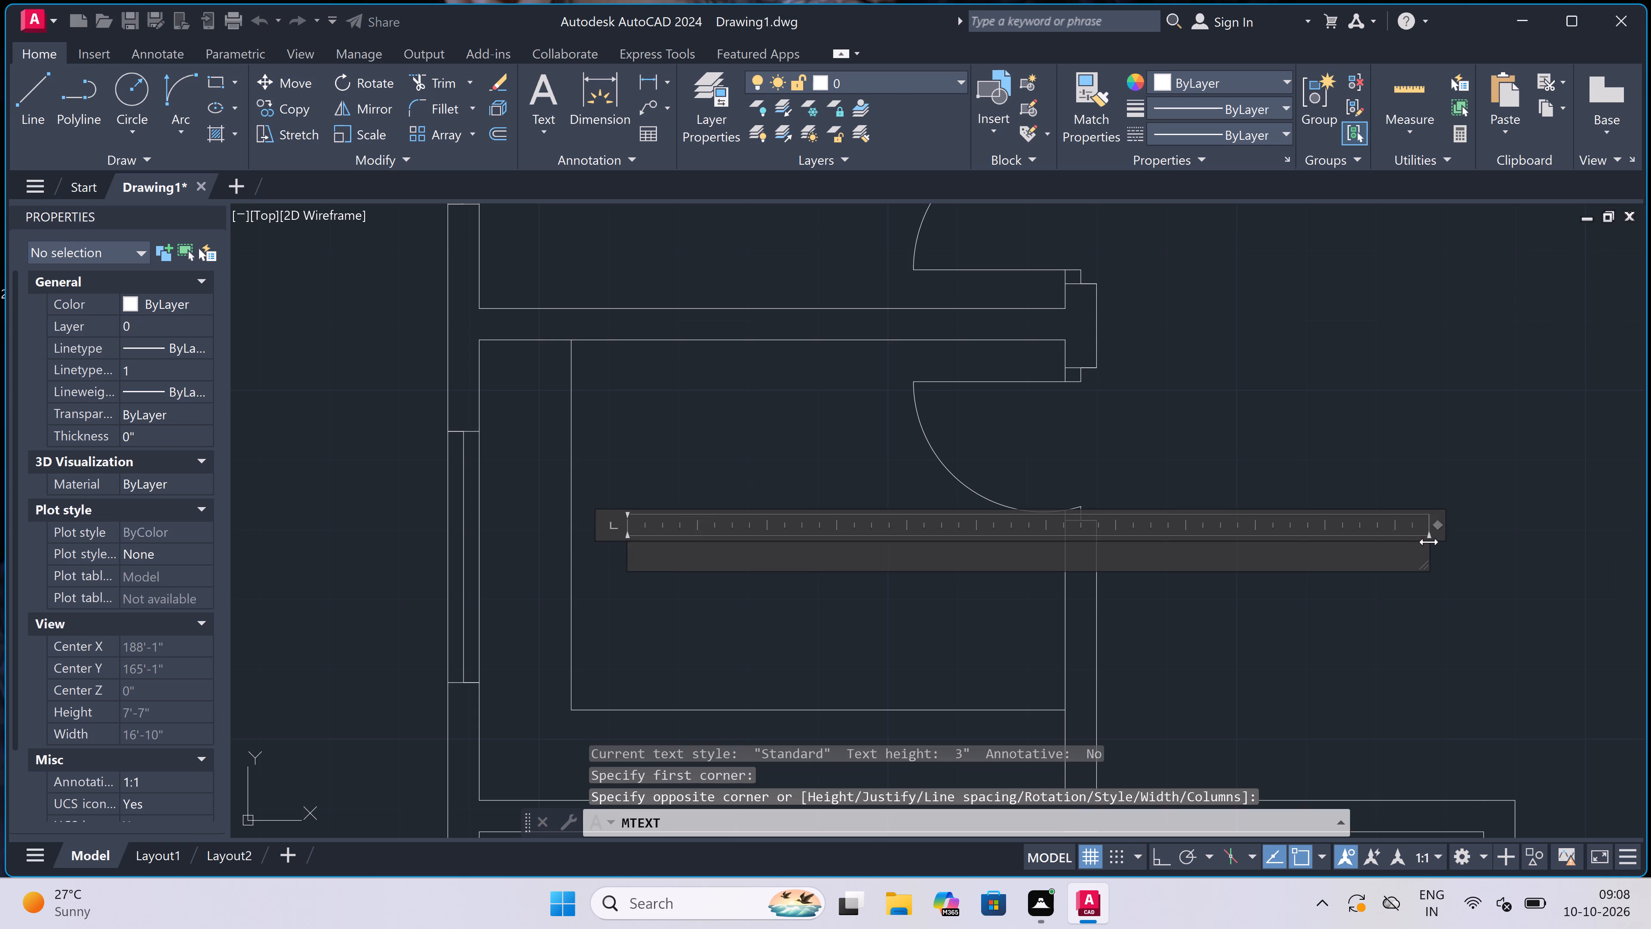
pyautogui.write('KITCHE')
pyautogui.press('n')
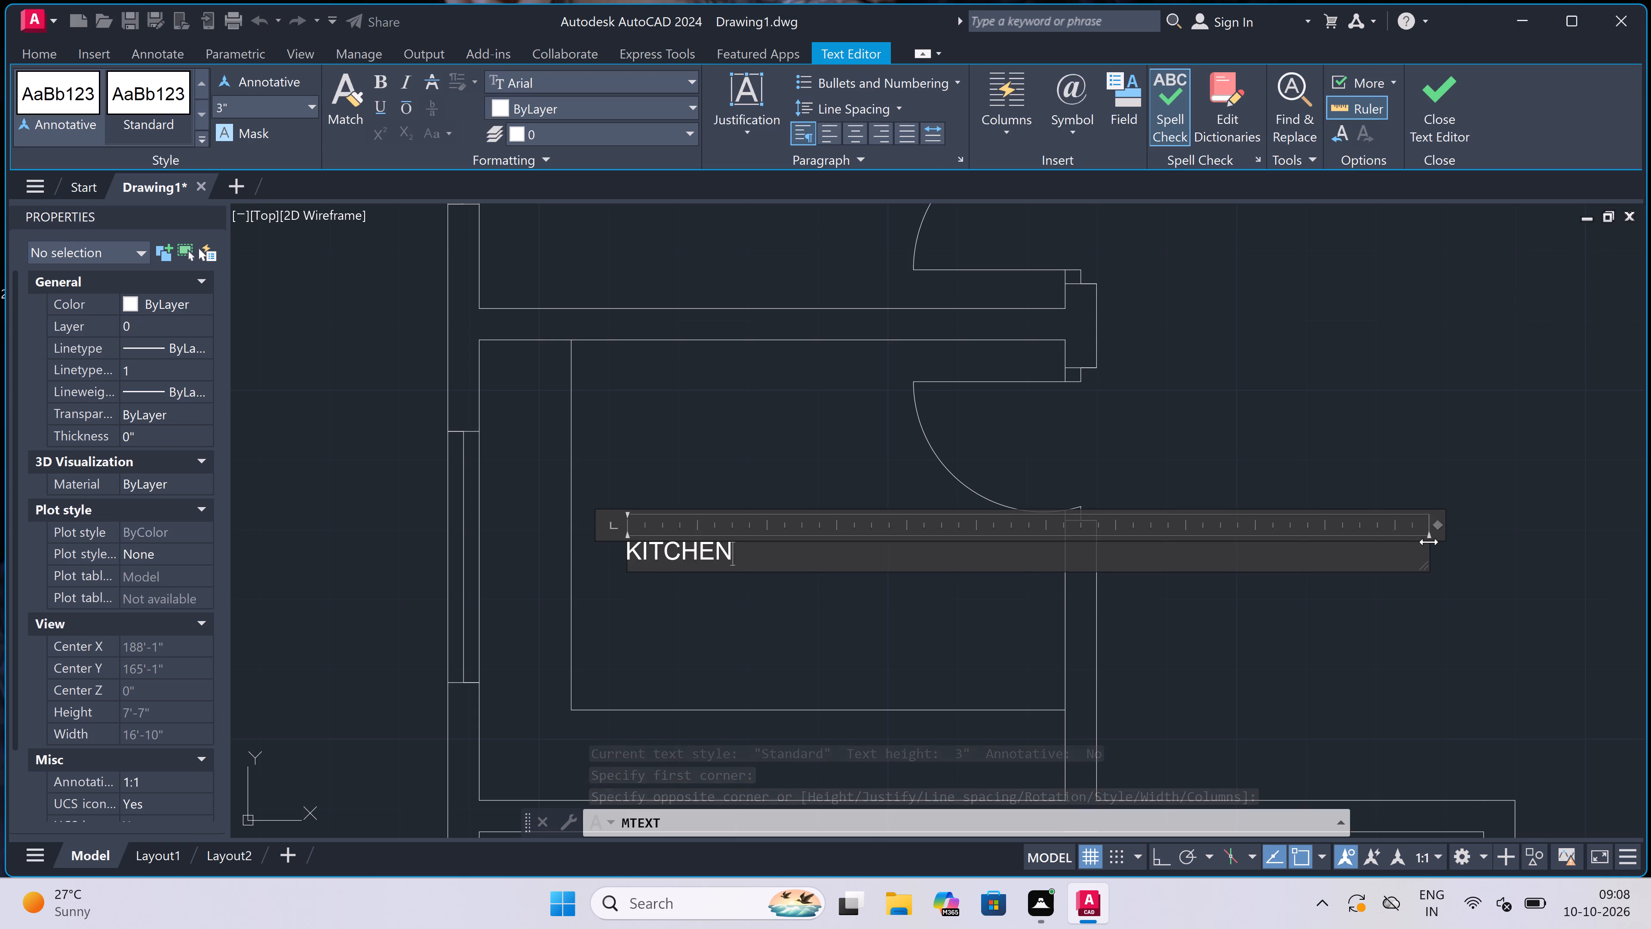
pyautogui.press('Return')
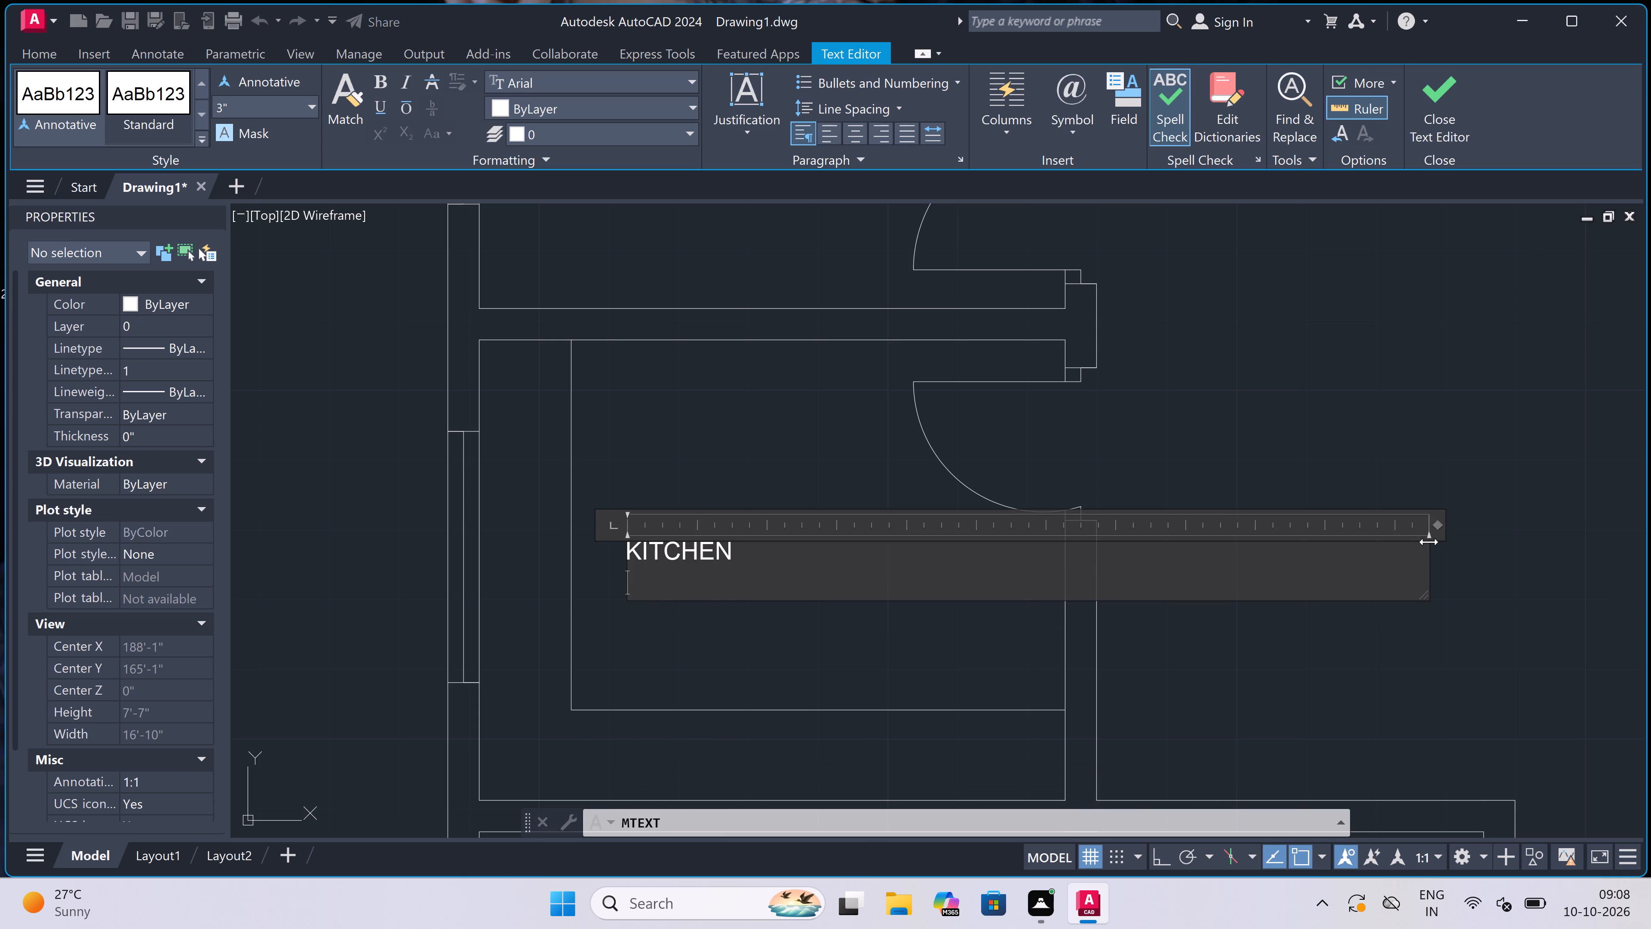
pyautogui.write("7'0")
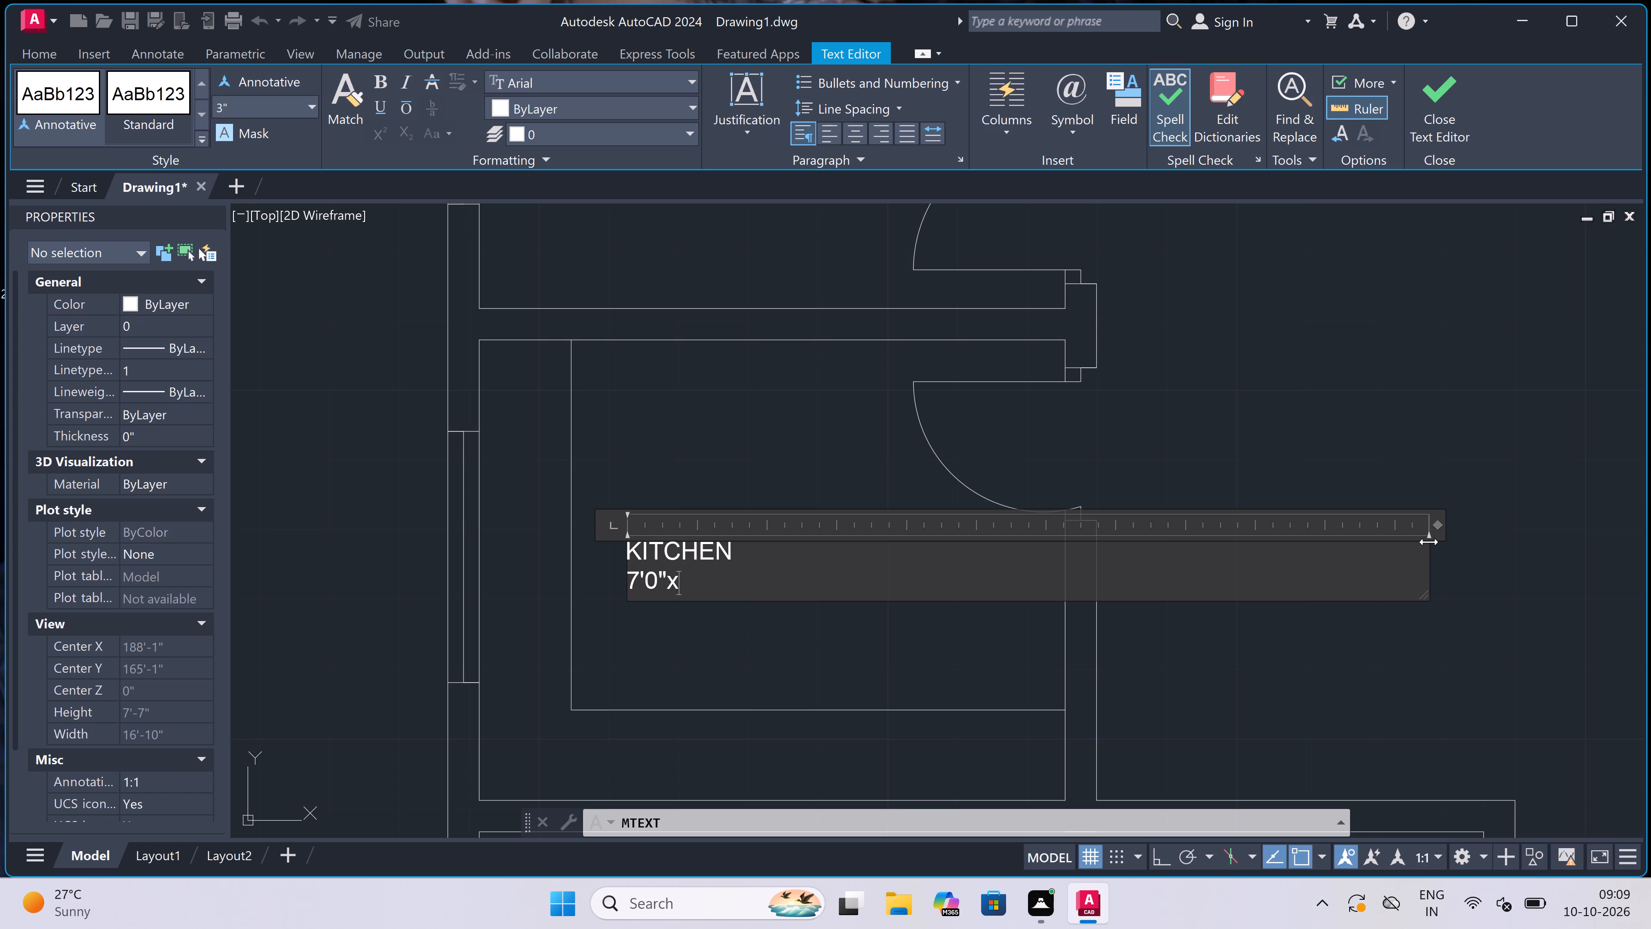
pyautogui.click(1430, 541)
pyautogui.click(0, 928)
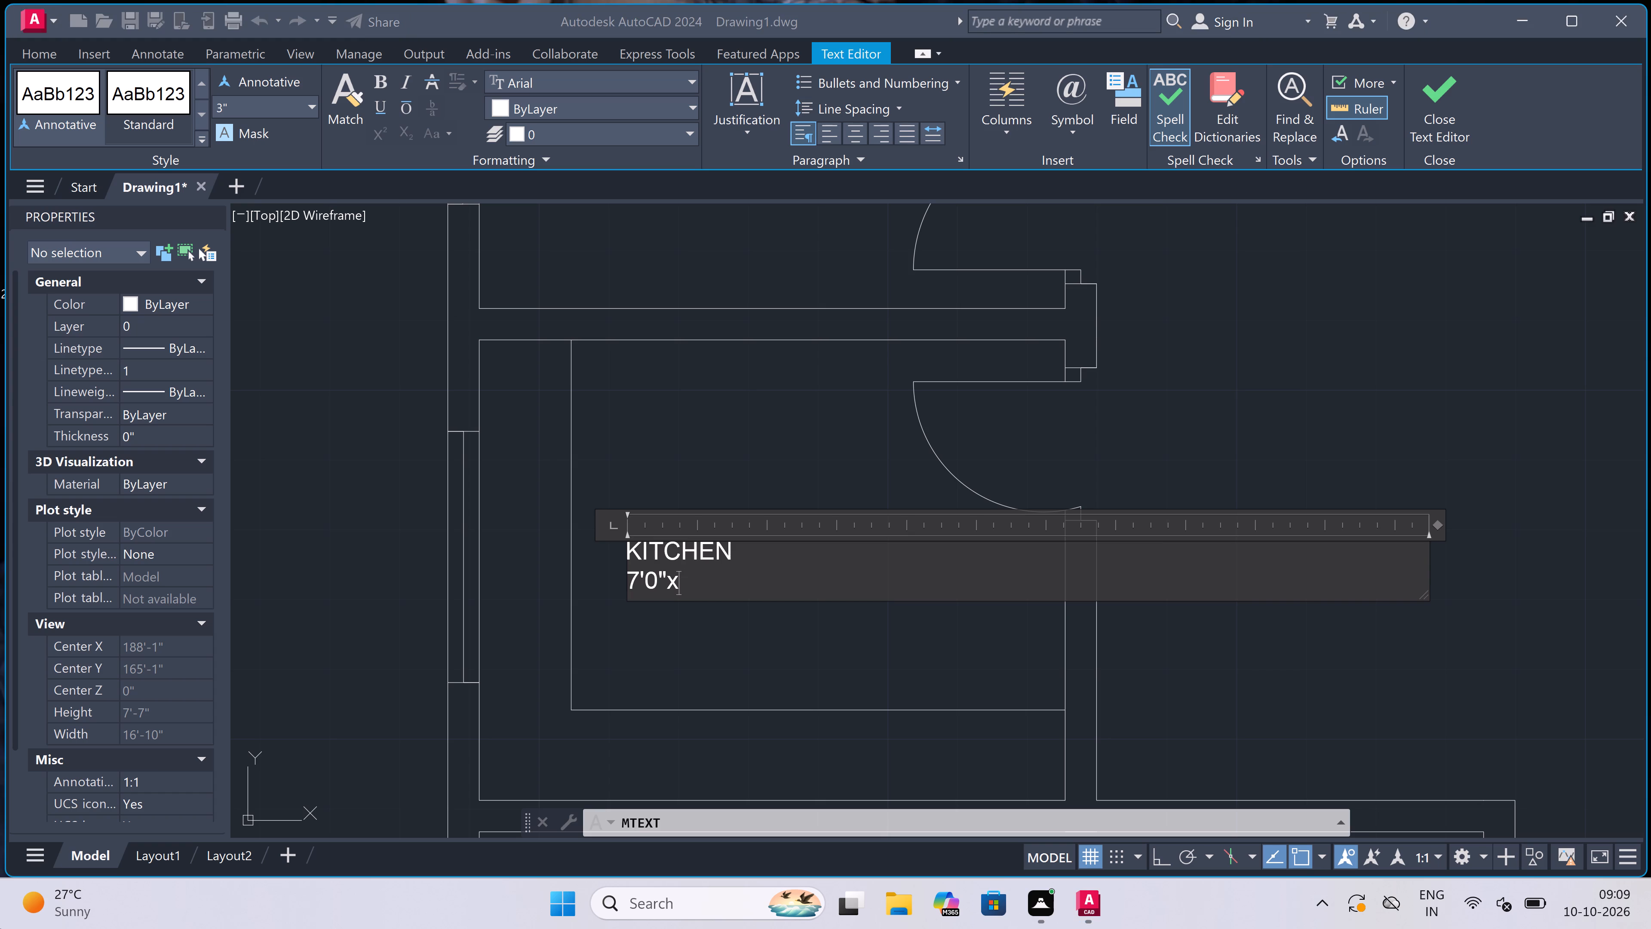
pyautogui.click(0, 928)
pyautogui.click(0, 928)
pyautogui.click(783, 639)
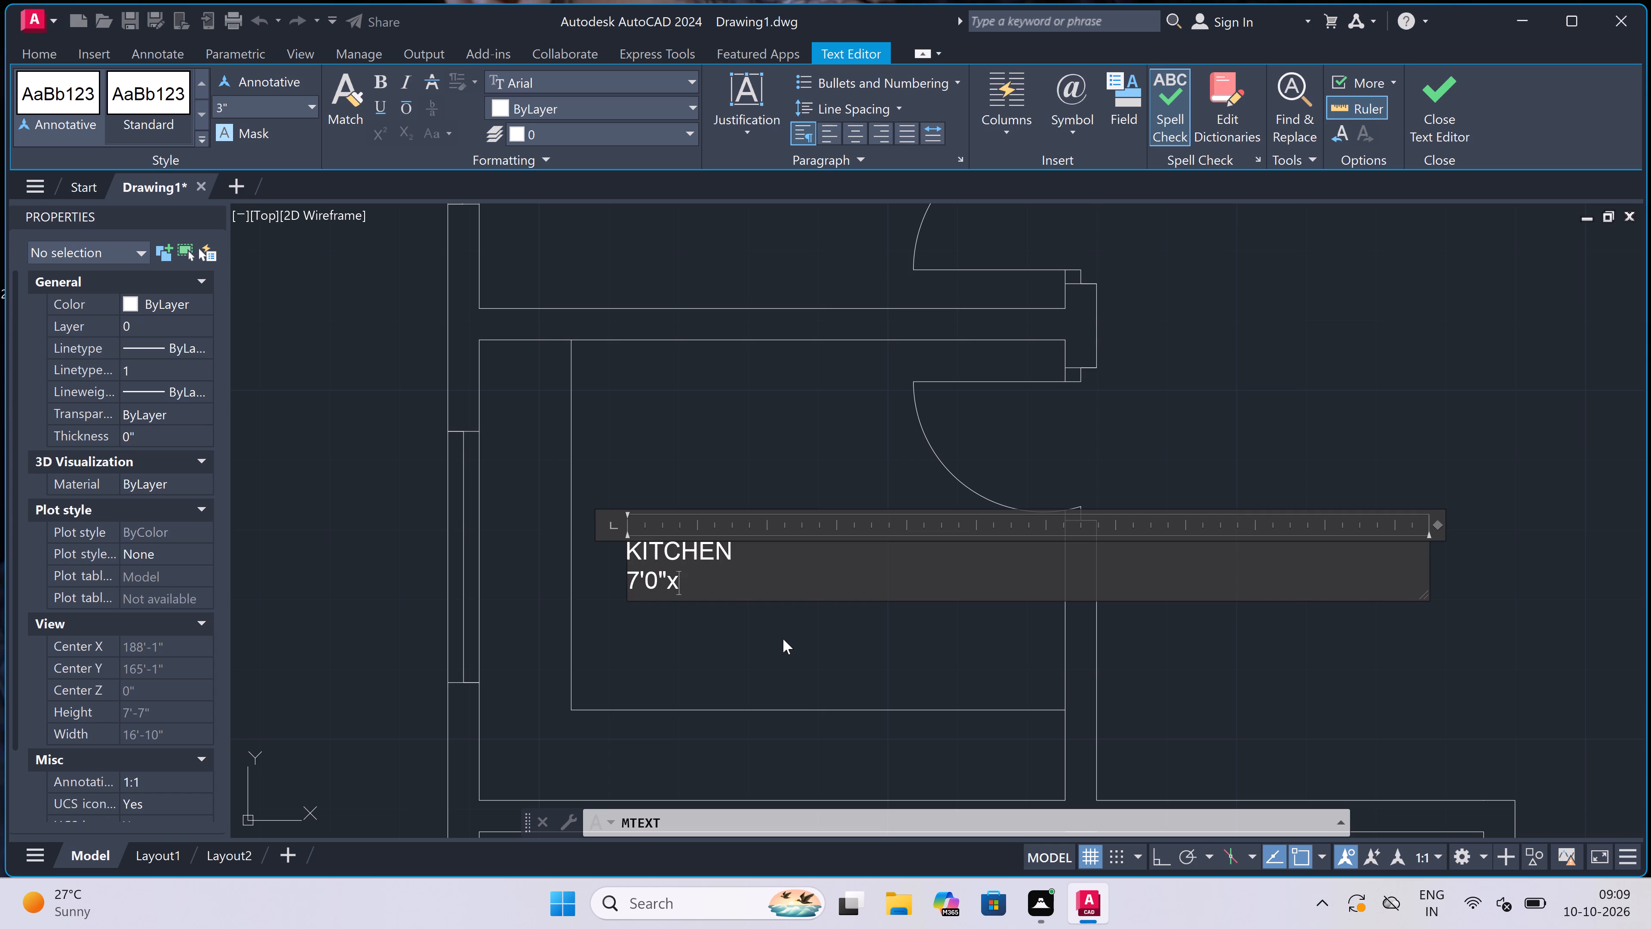
pyautogui.scroll(2, 693, 594)
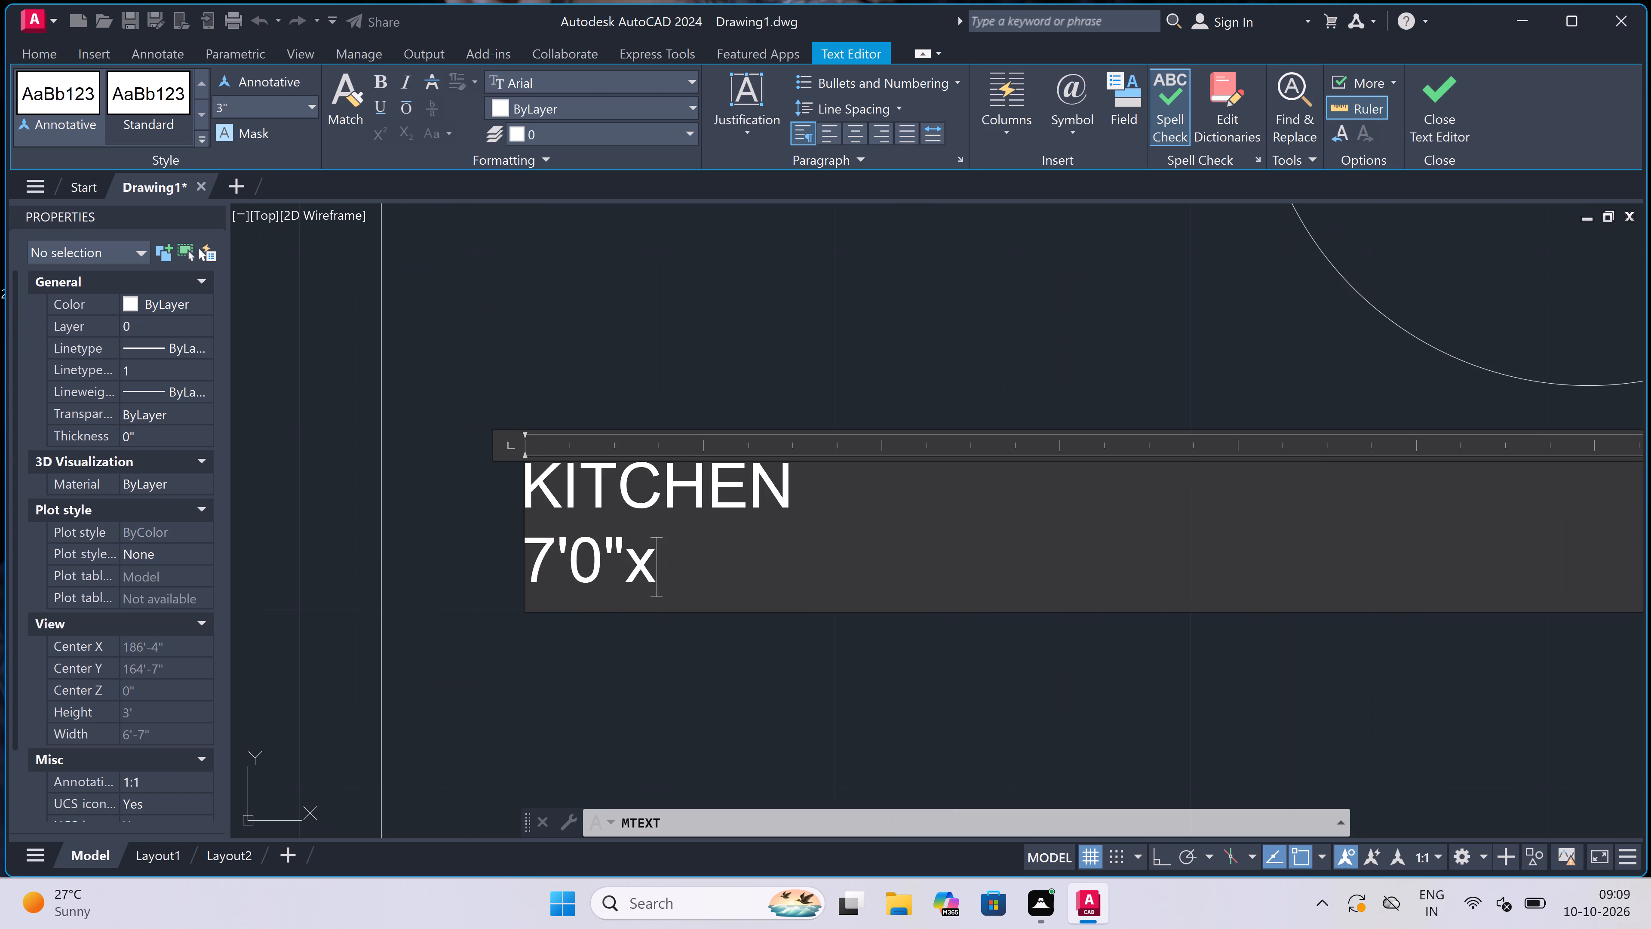
pyautogui.press('5')
pyautogui.press("'")
pyautogui.write('6"')
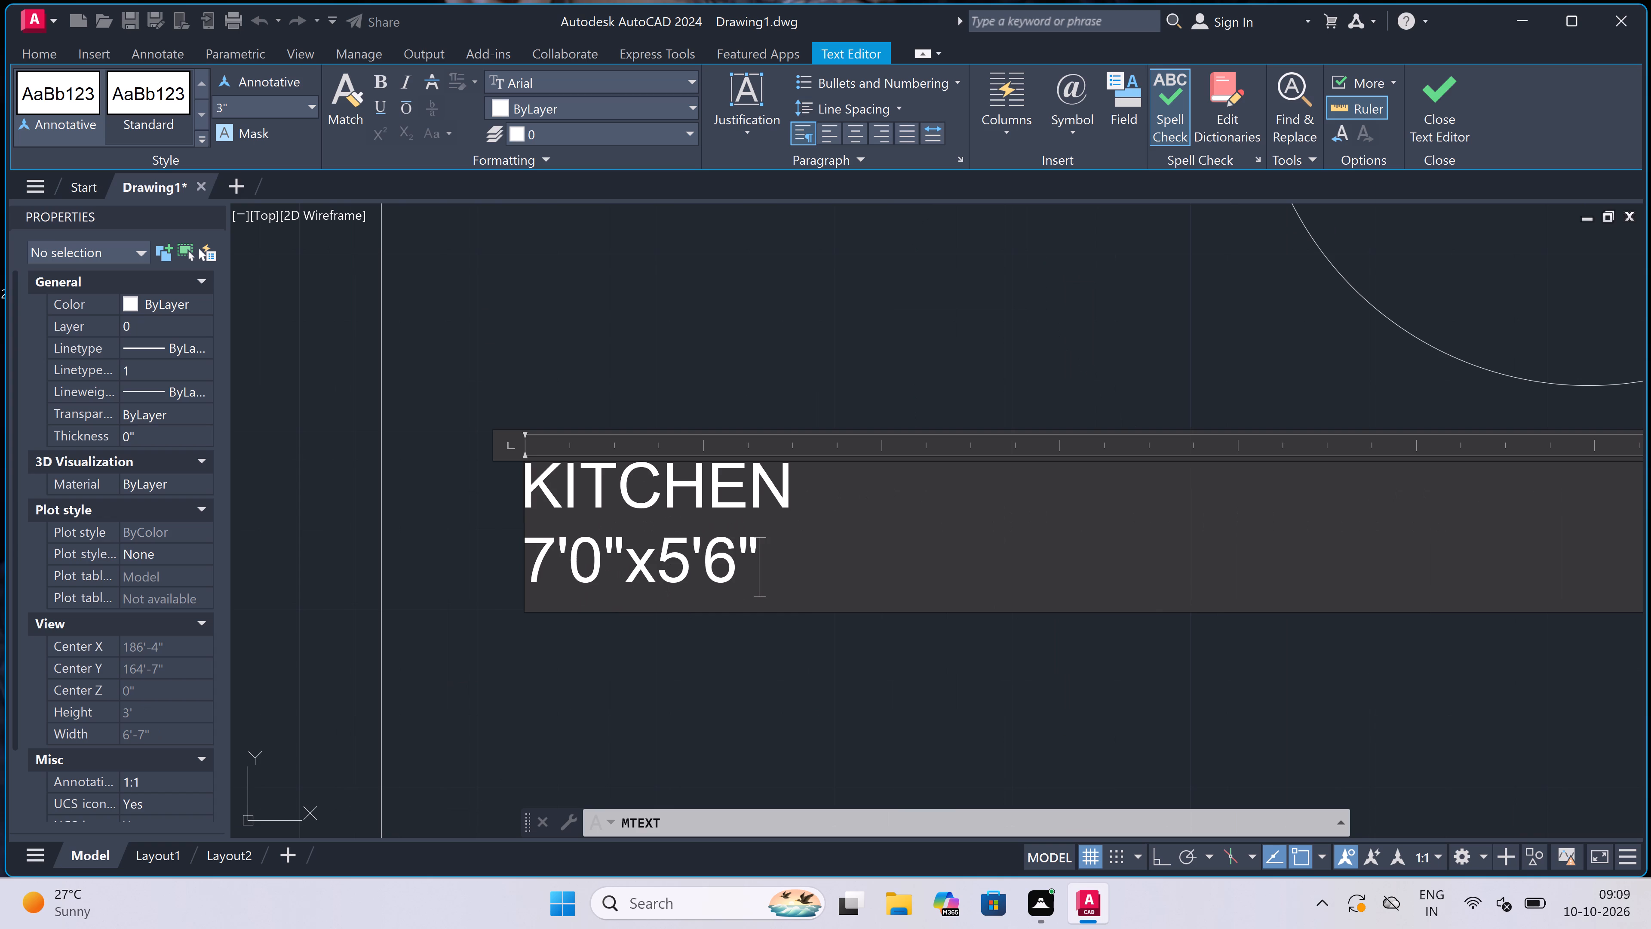
pyautogui.click(631, 657)
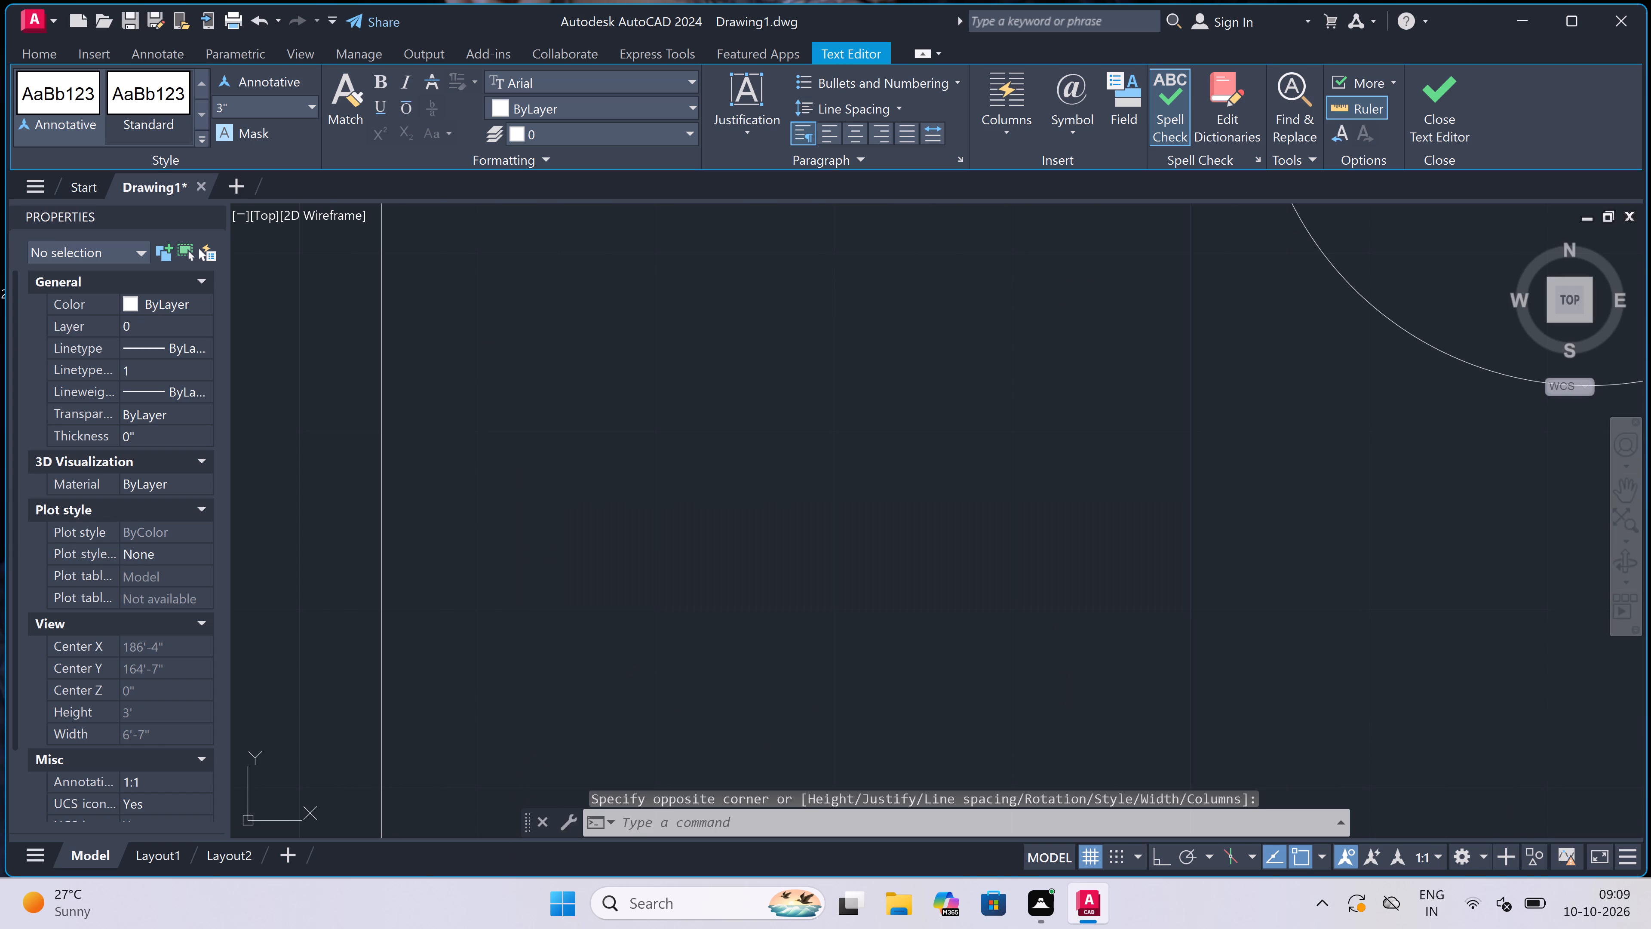
# Label the room directly south of the west kitchen with 3" multiline text reading BEDROOM and 12'0"x9'0" on two lines.
pyautogui.scroll(-8, 657, 597)
pyautogui.scroll(2, 679, 635)
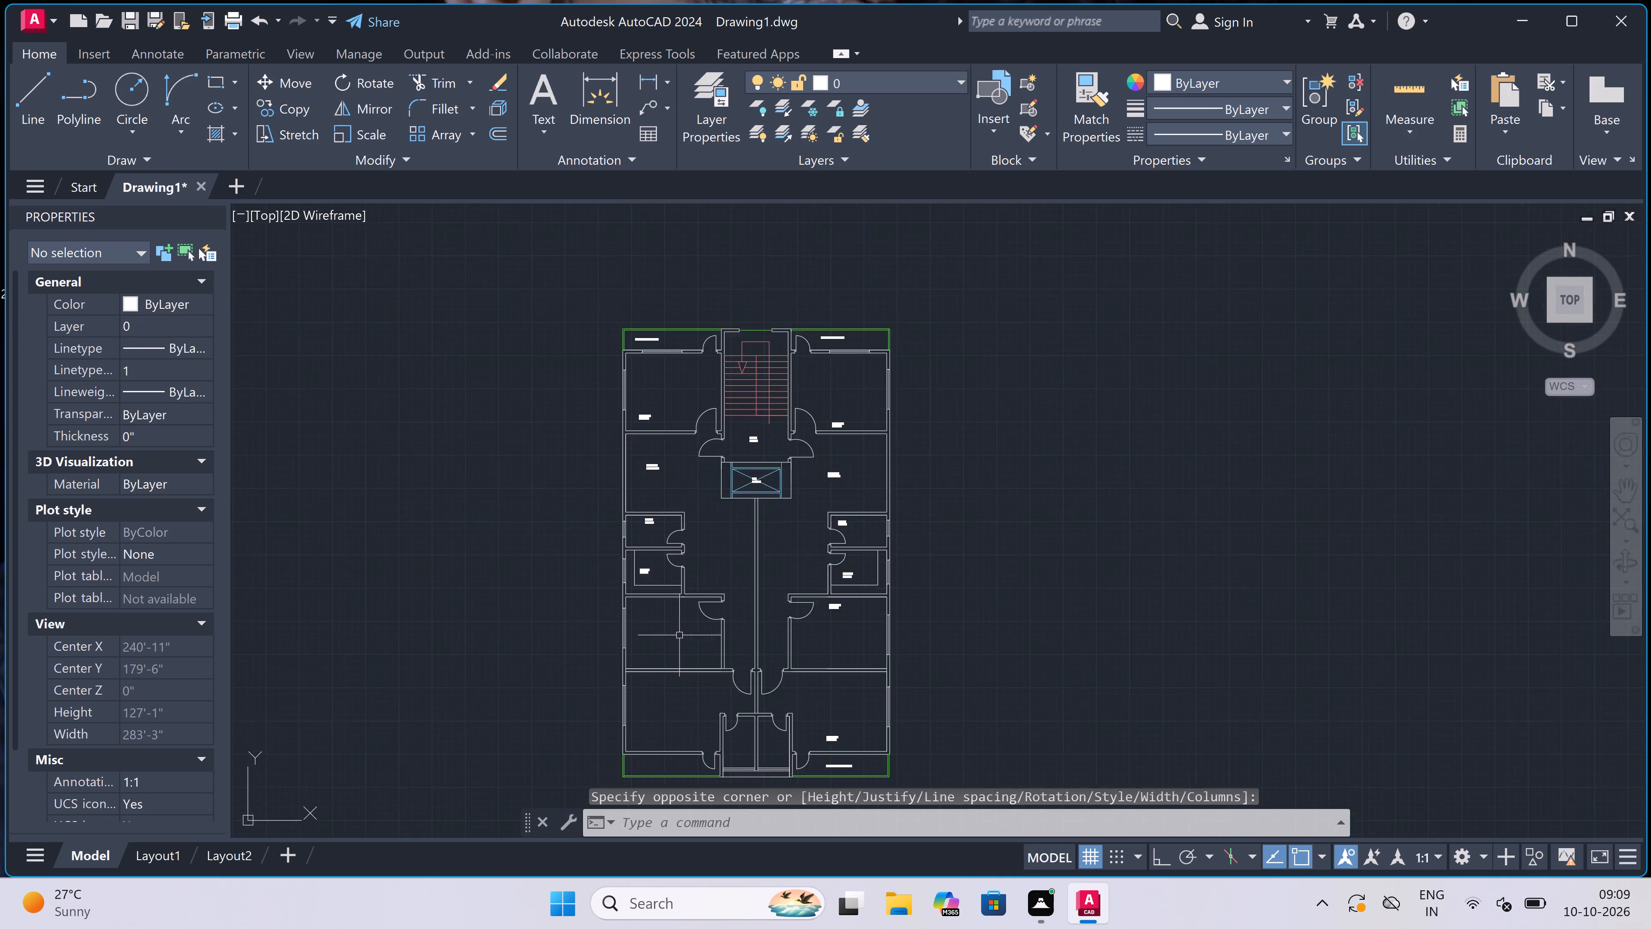
pyautogui.scroll(1, 679, 635)
pyautogui.scroll(2, 626, 553)
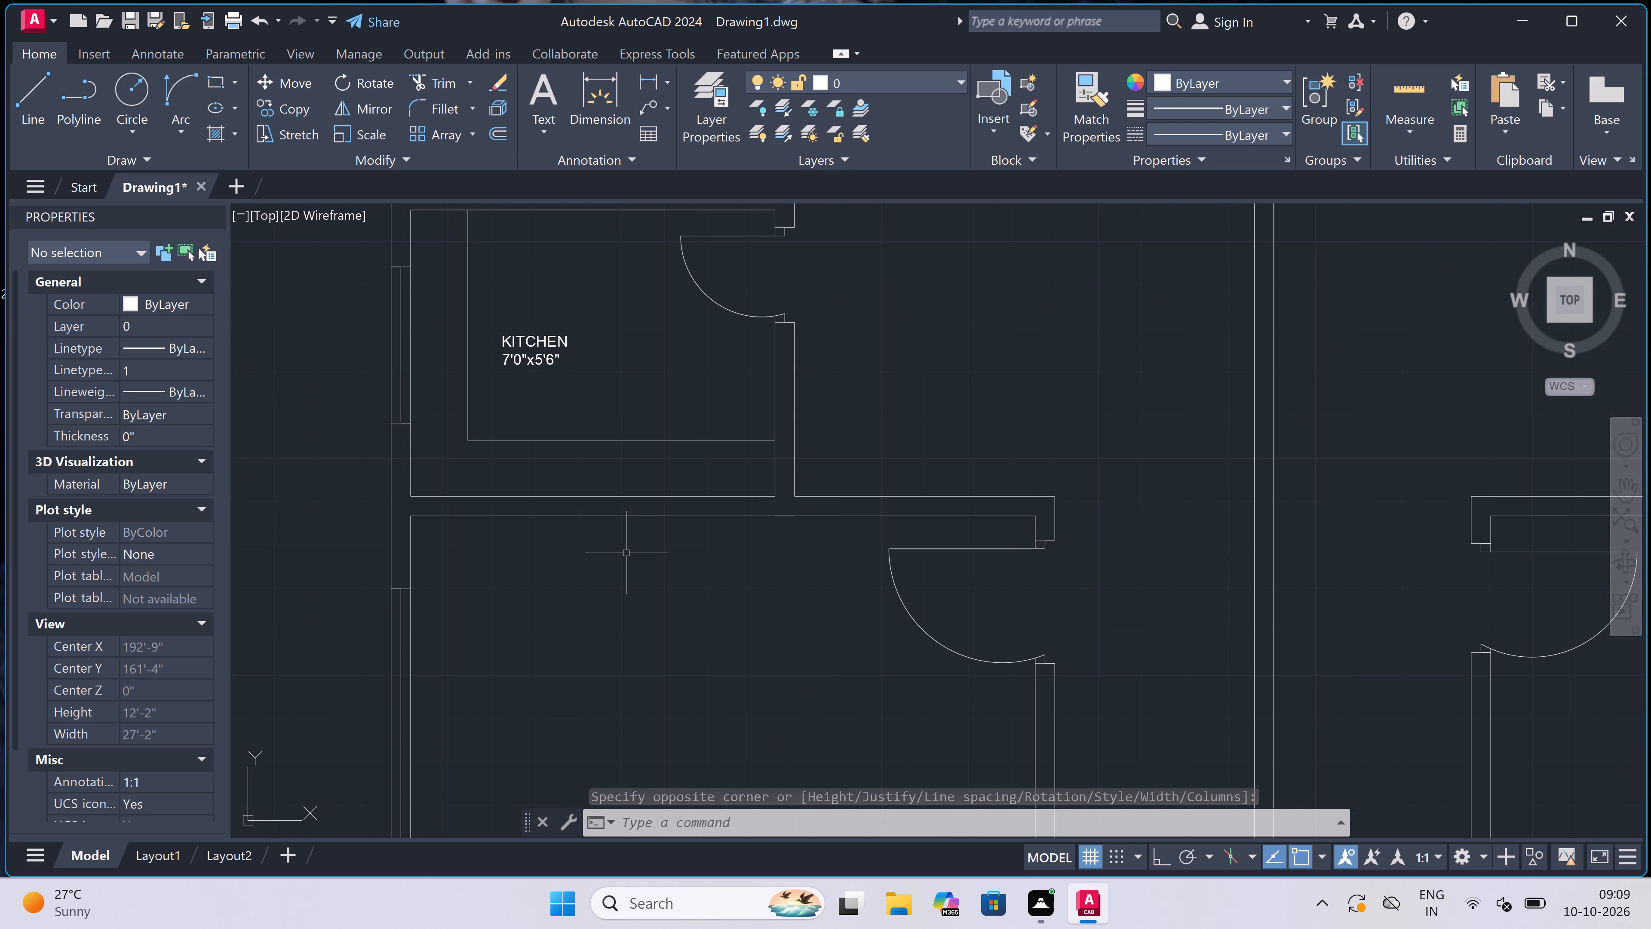
pyautogui.press('space')
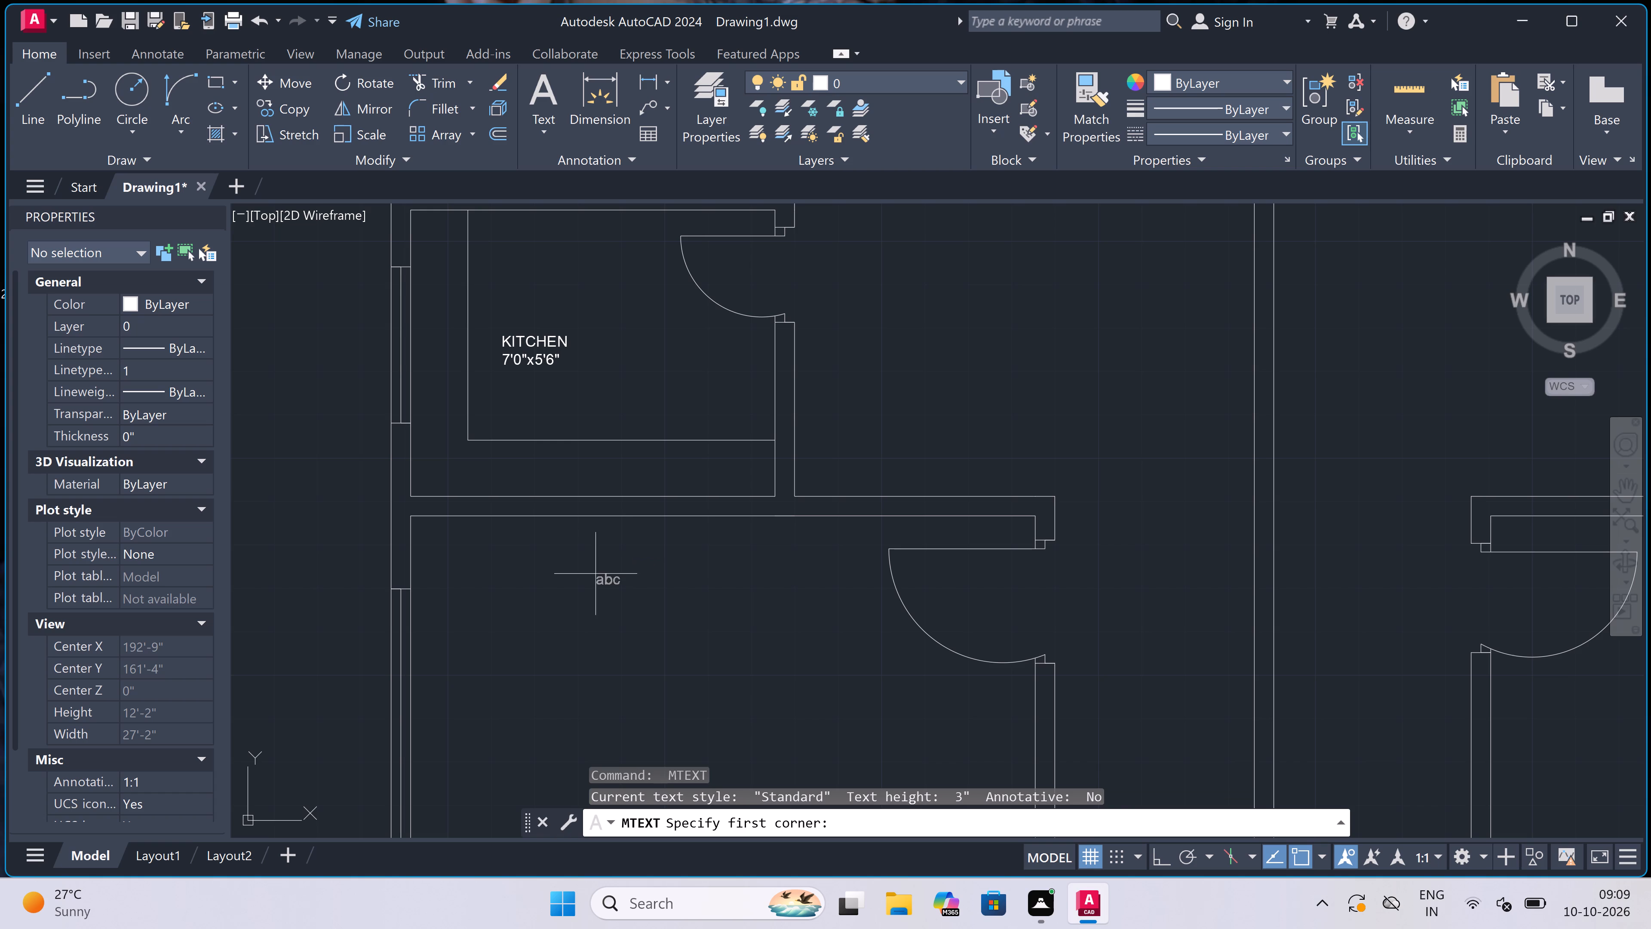
pyautogui.doubleClick(517, 556)
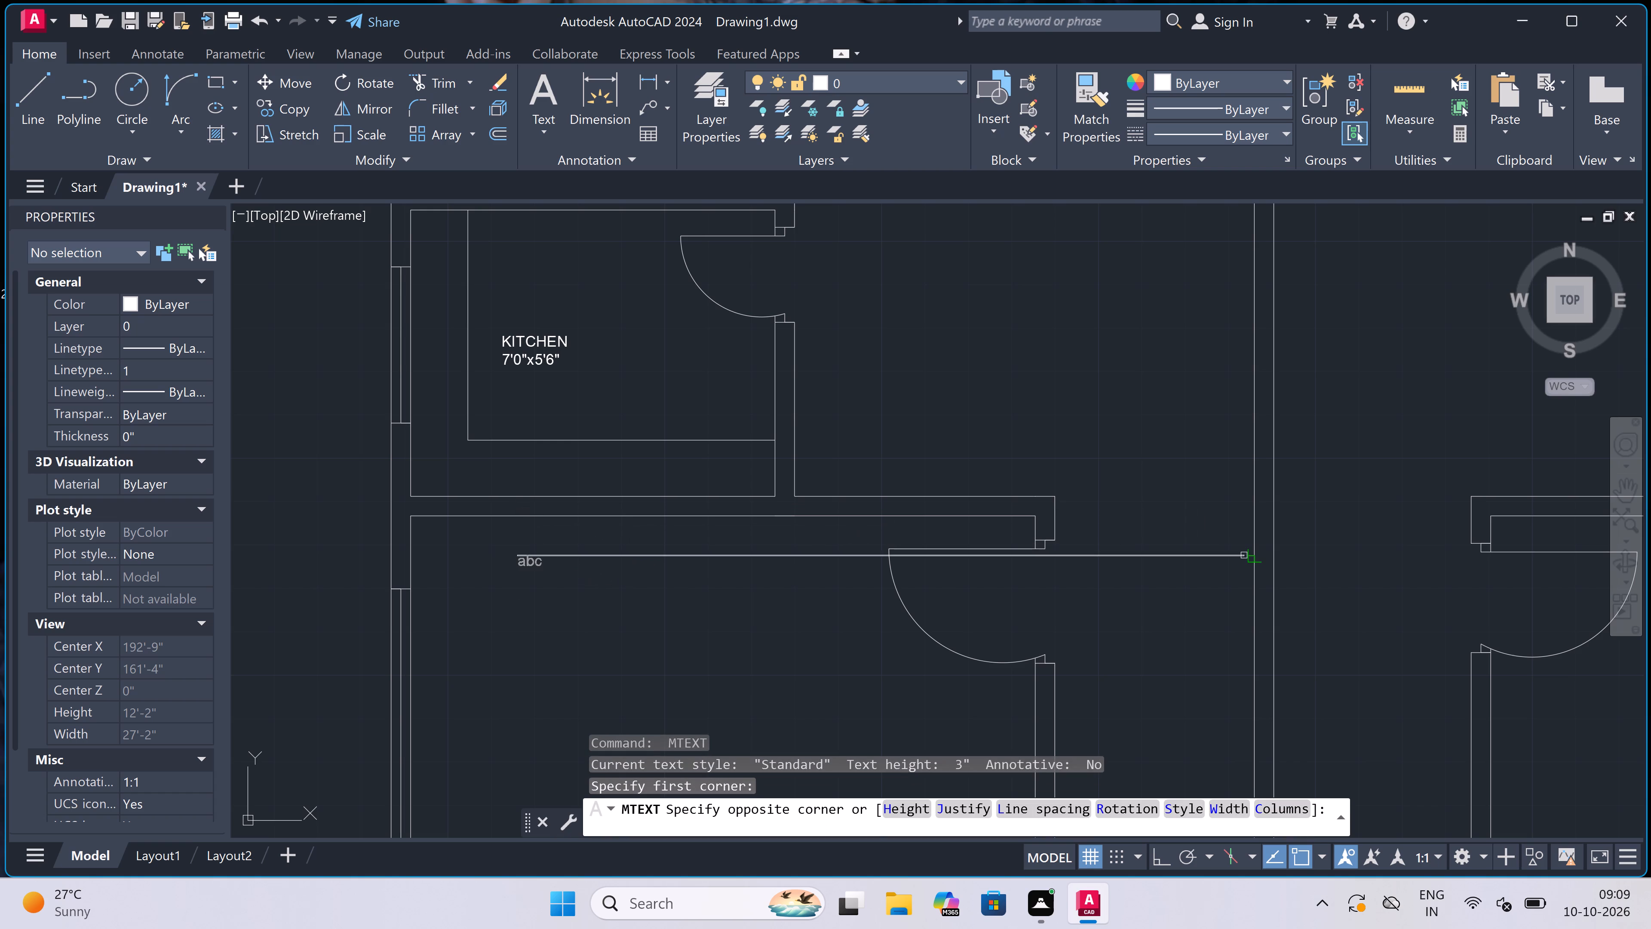
pyautogui.click(1249, 557)
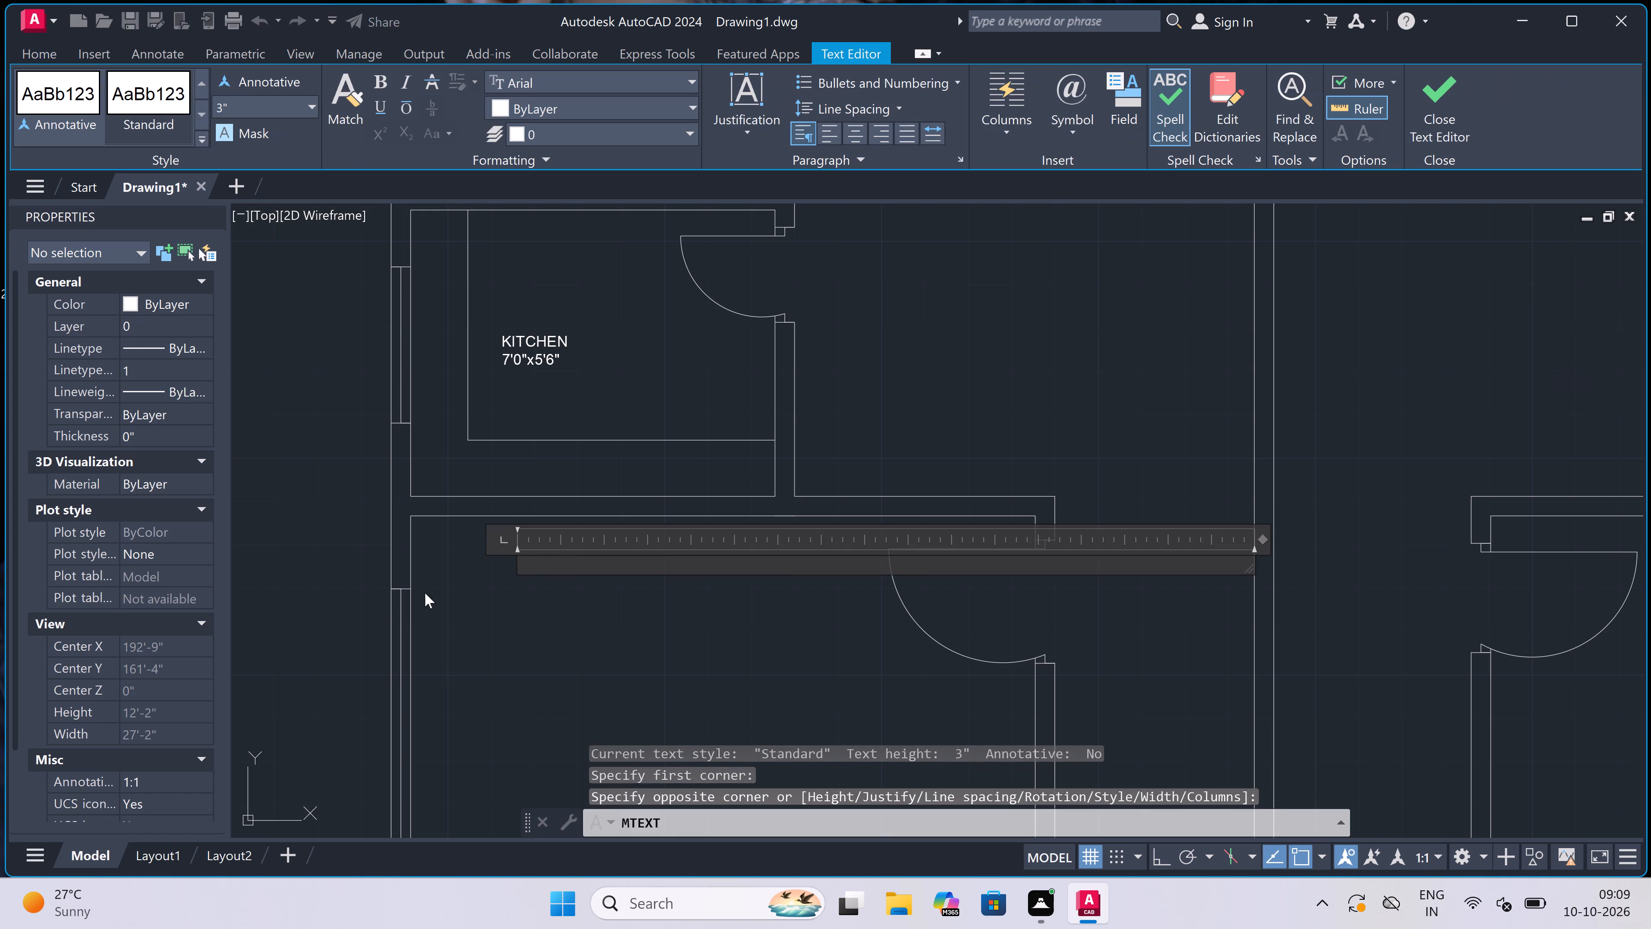
pyautogui.scroll(1, 468, 587)
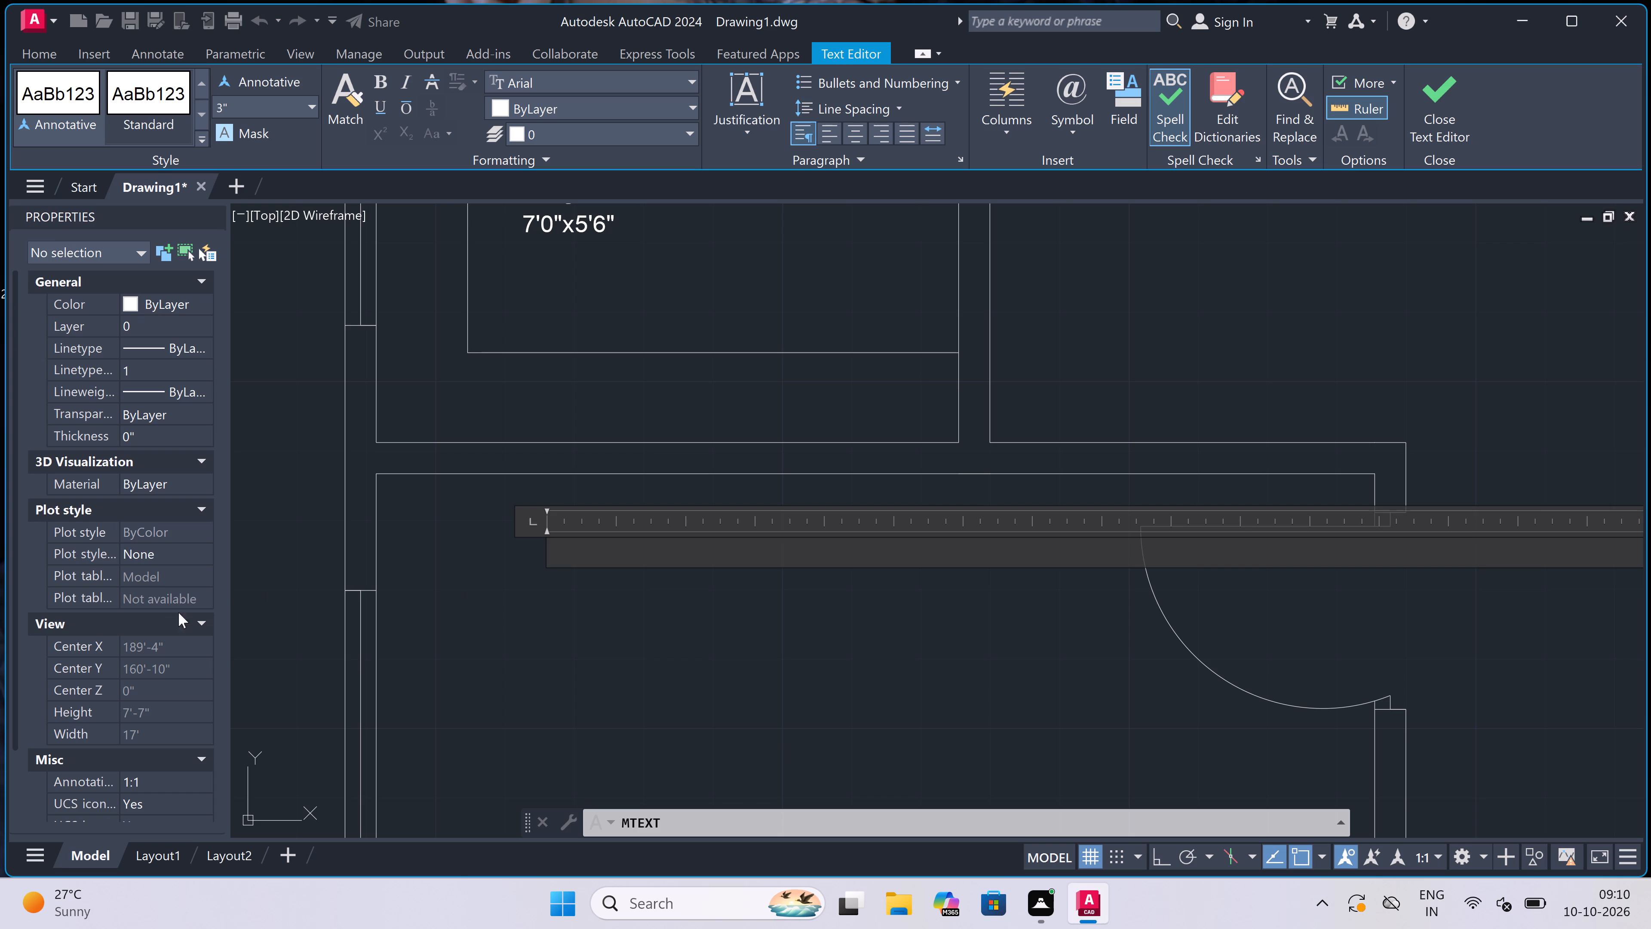
pyautogui.scroll(1, 727, 554)
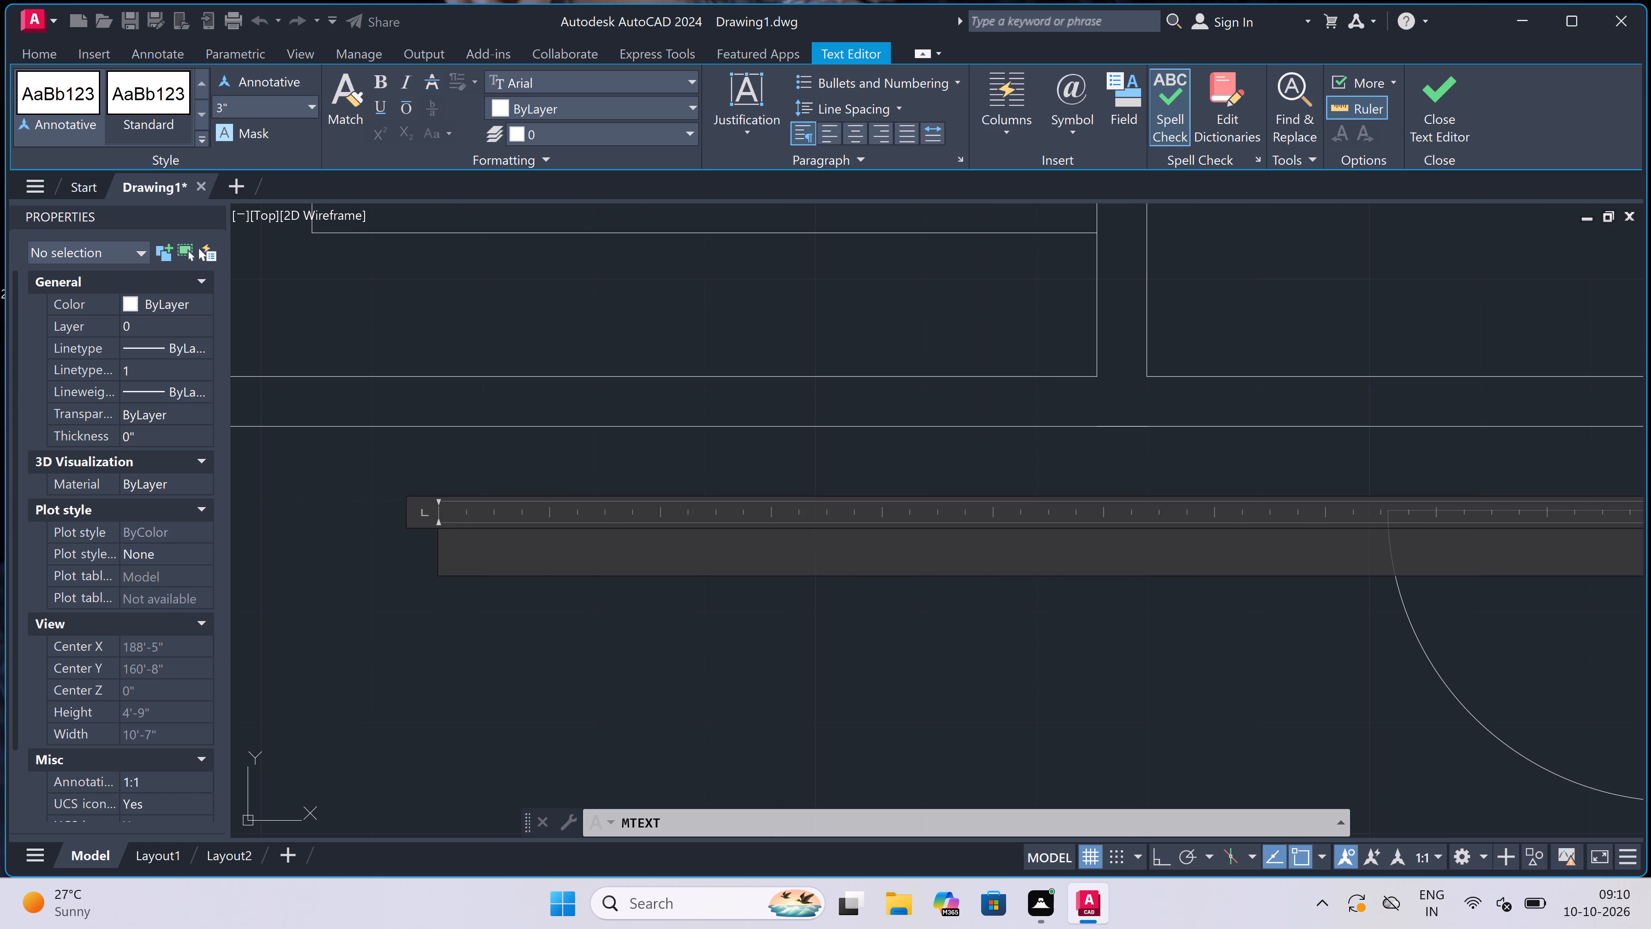
pyautogui.scroll(-2, 721, 548)
pyautogui.scroll(1, 587, 537)
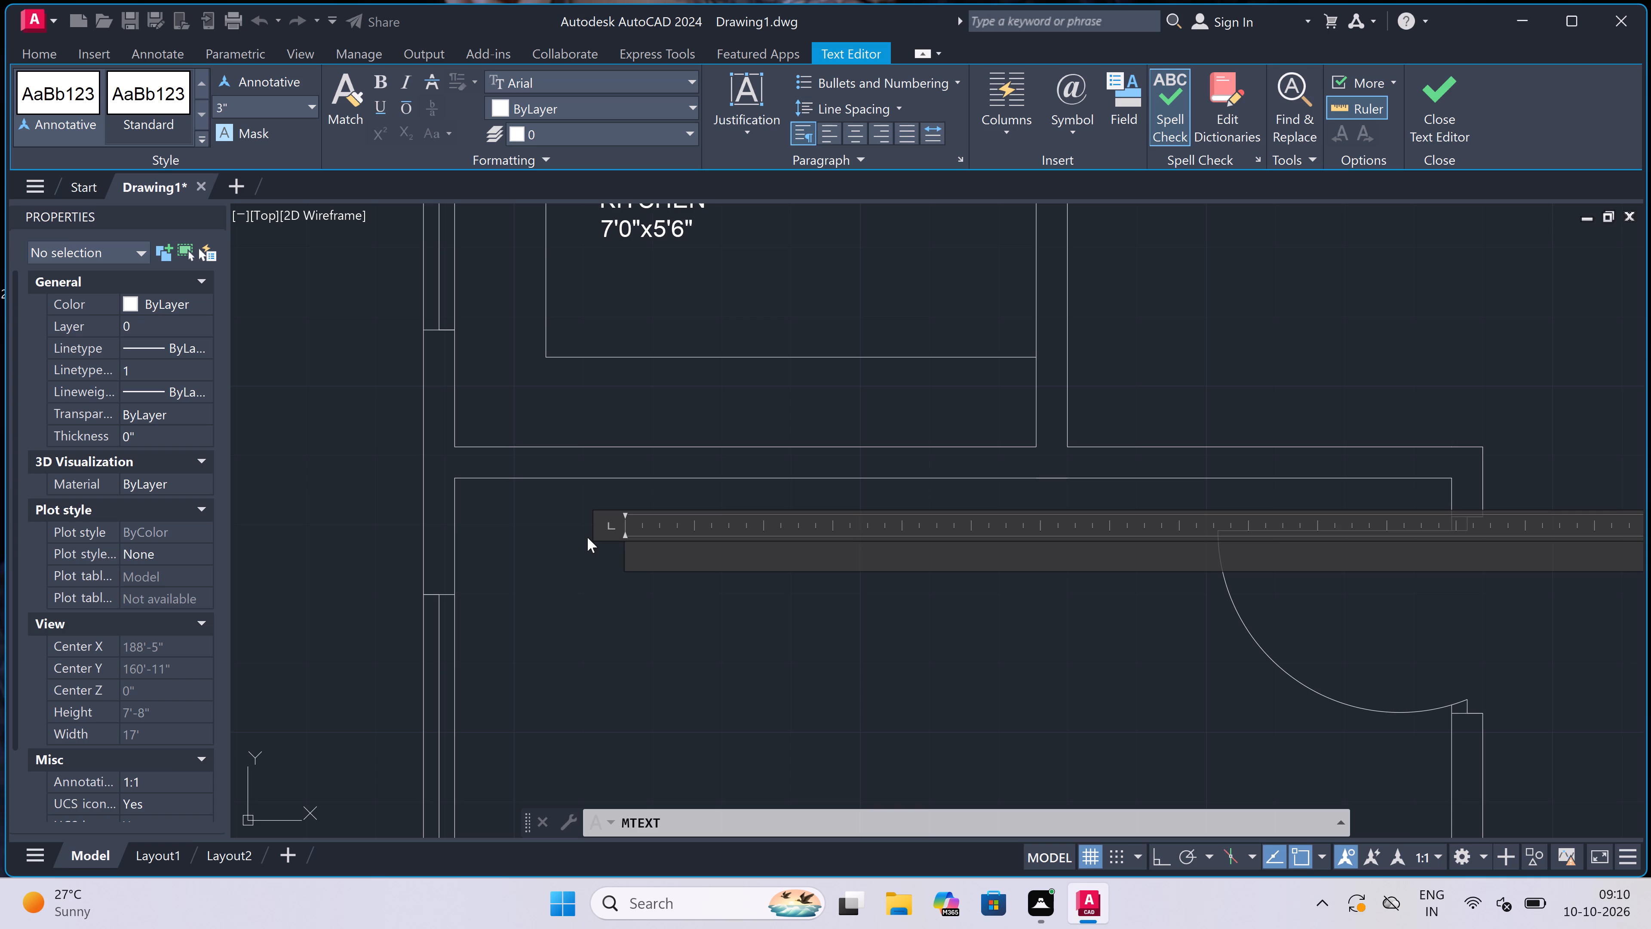
pyautogui.scroll(-3, 592, 537)
pyautogui.scroll(4, 614, 541)
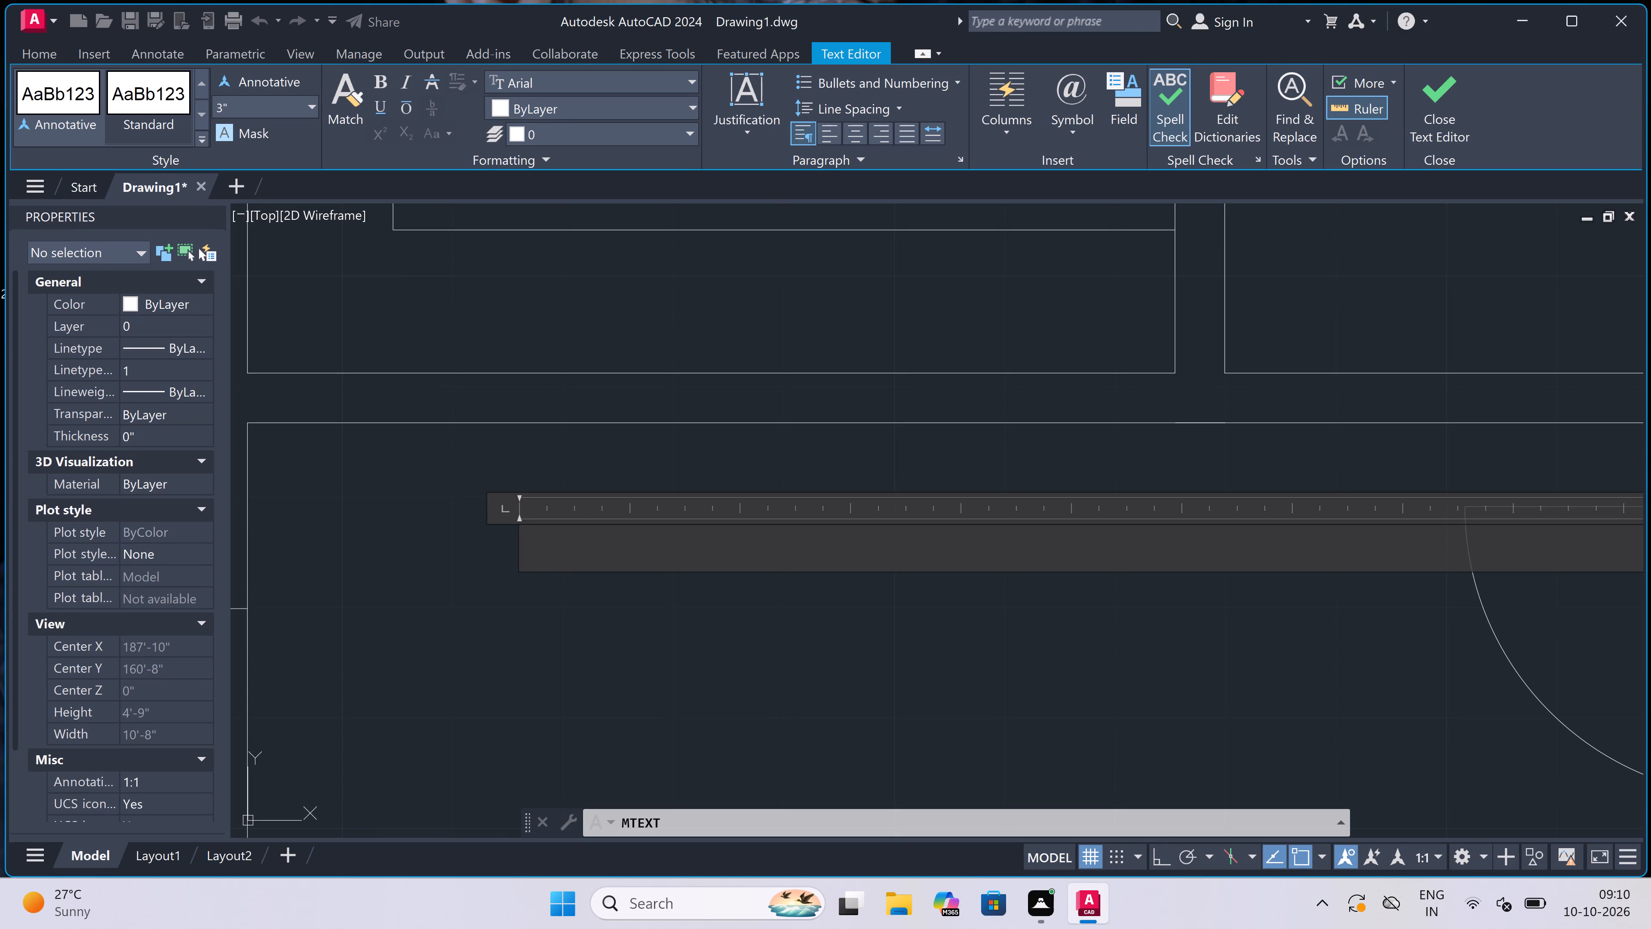
pyautogui.write('BEROOM')
pyautogui.press('Return')
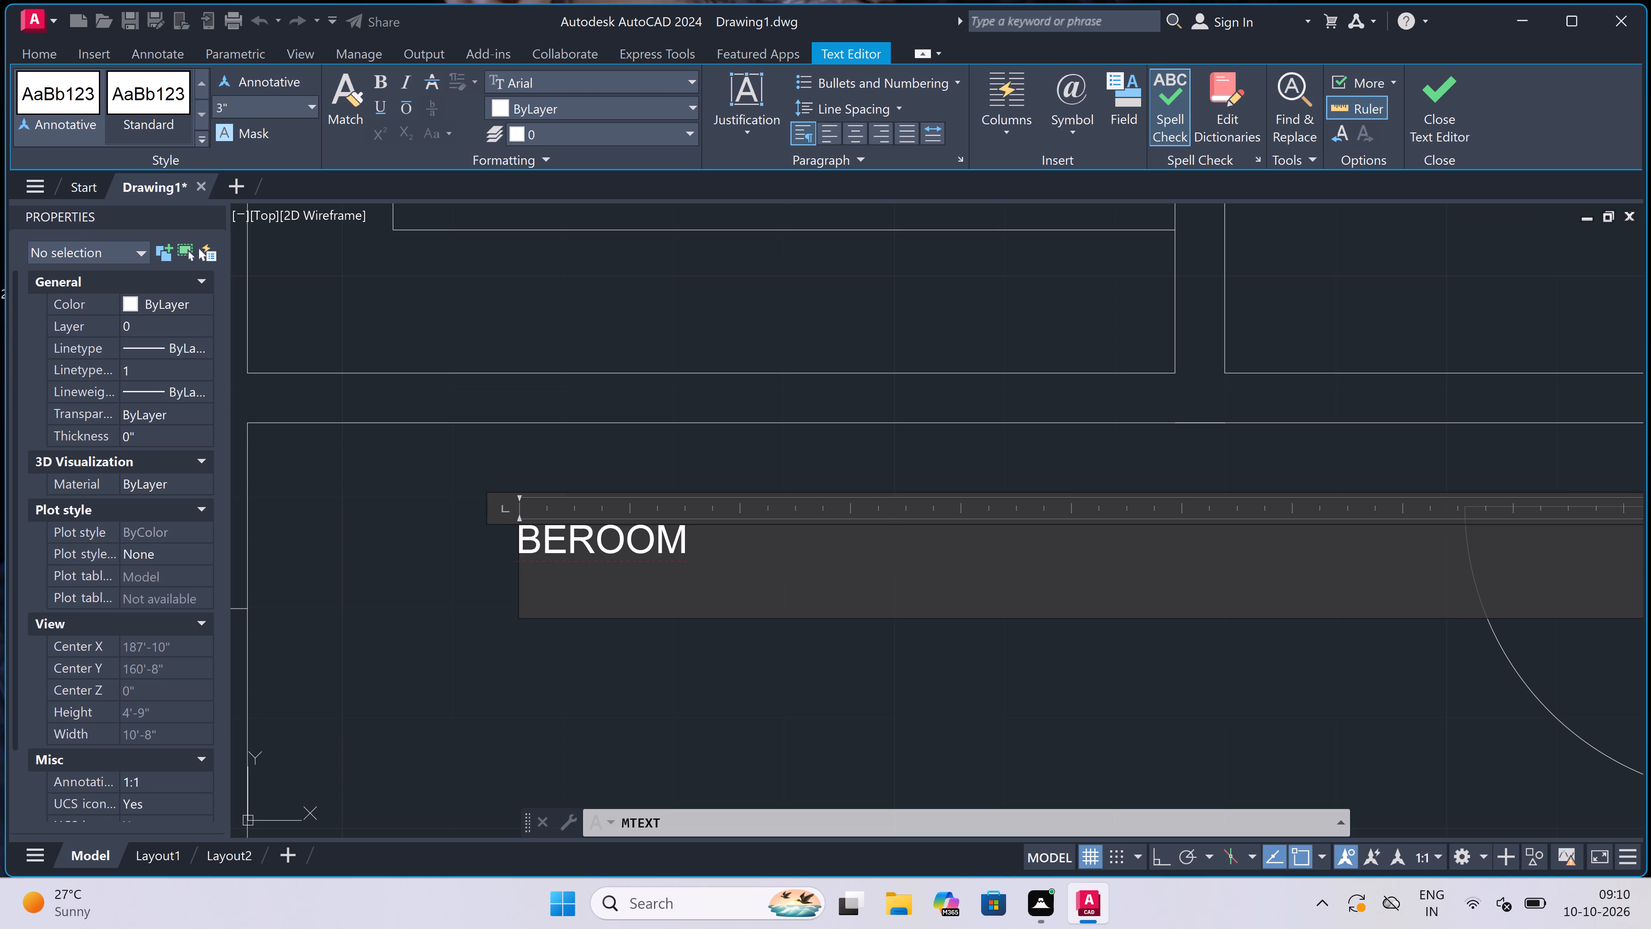
pyautogui.click(562, 531)
pyautogui.press('d')
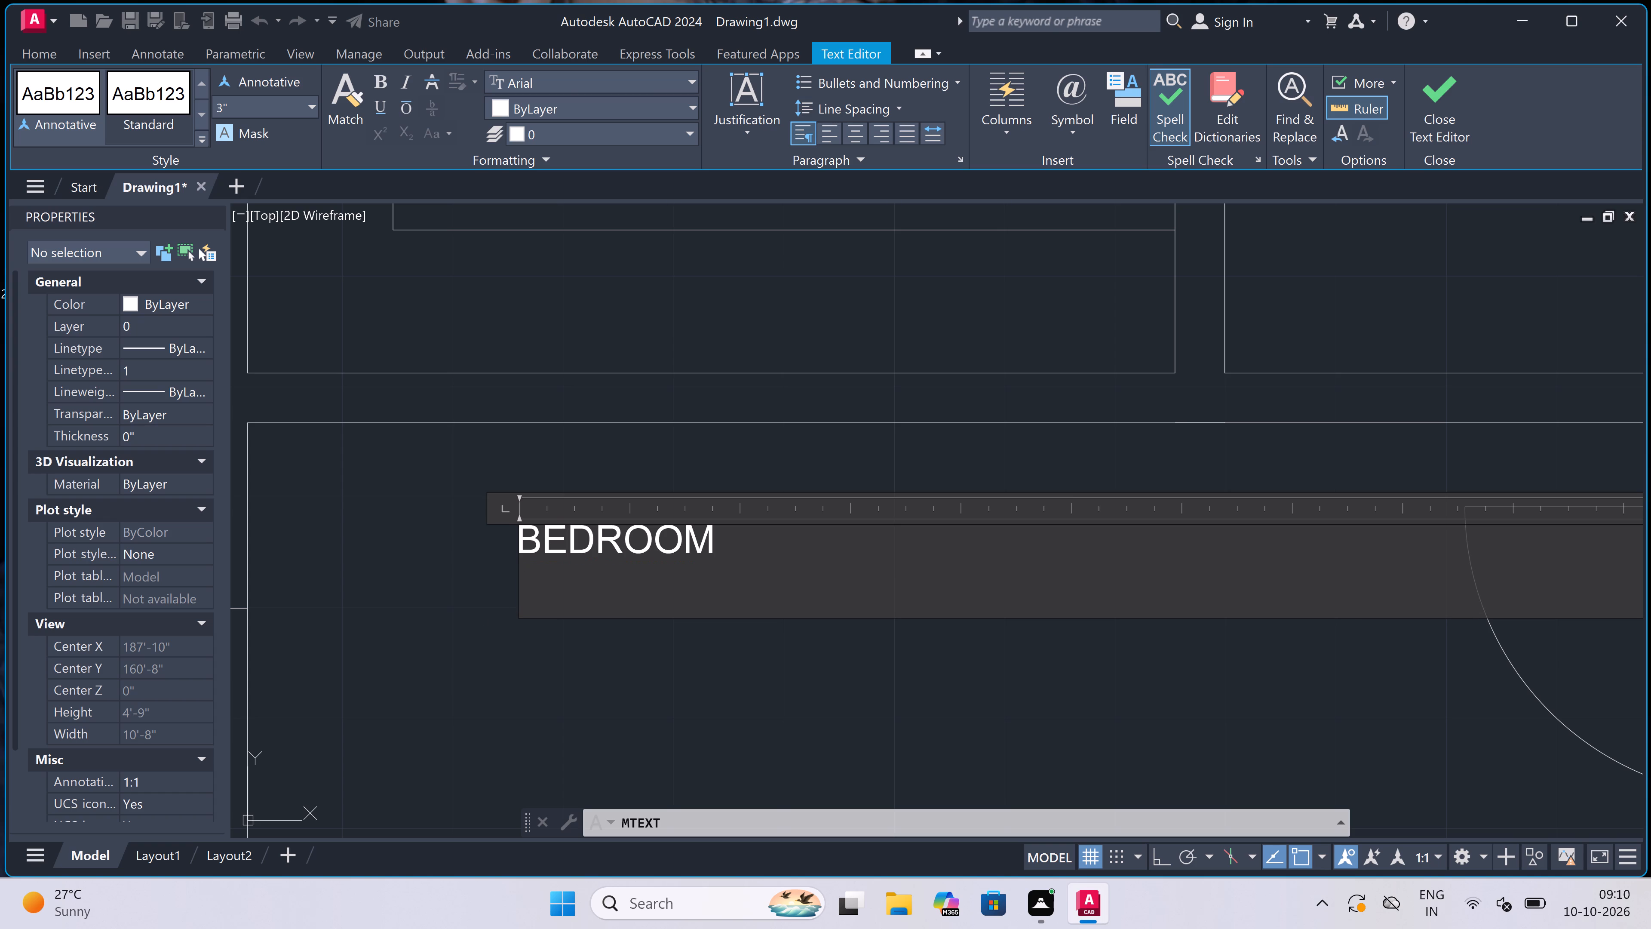
pyautogui.click(537, 589)
pyautogui.write("12'0")
pyautogui.hotkey('shift', '"')
pyautogui.press('x')
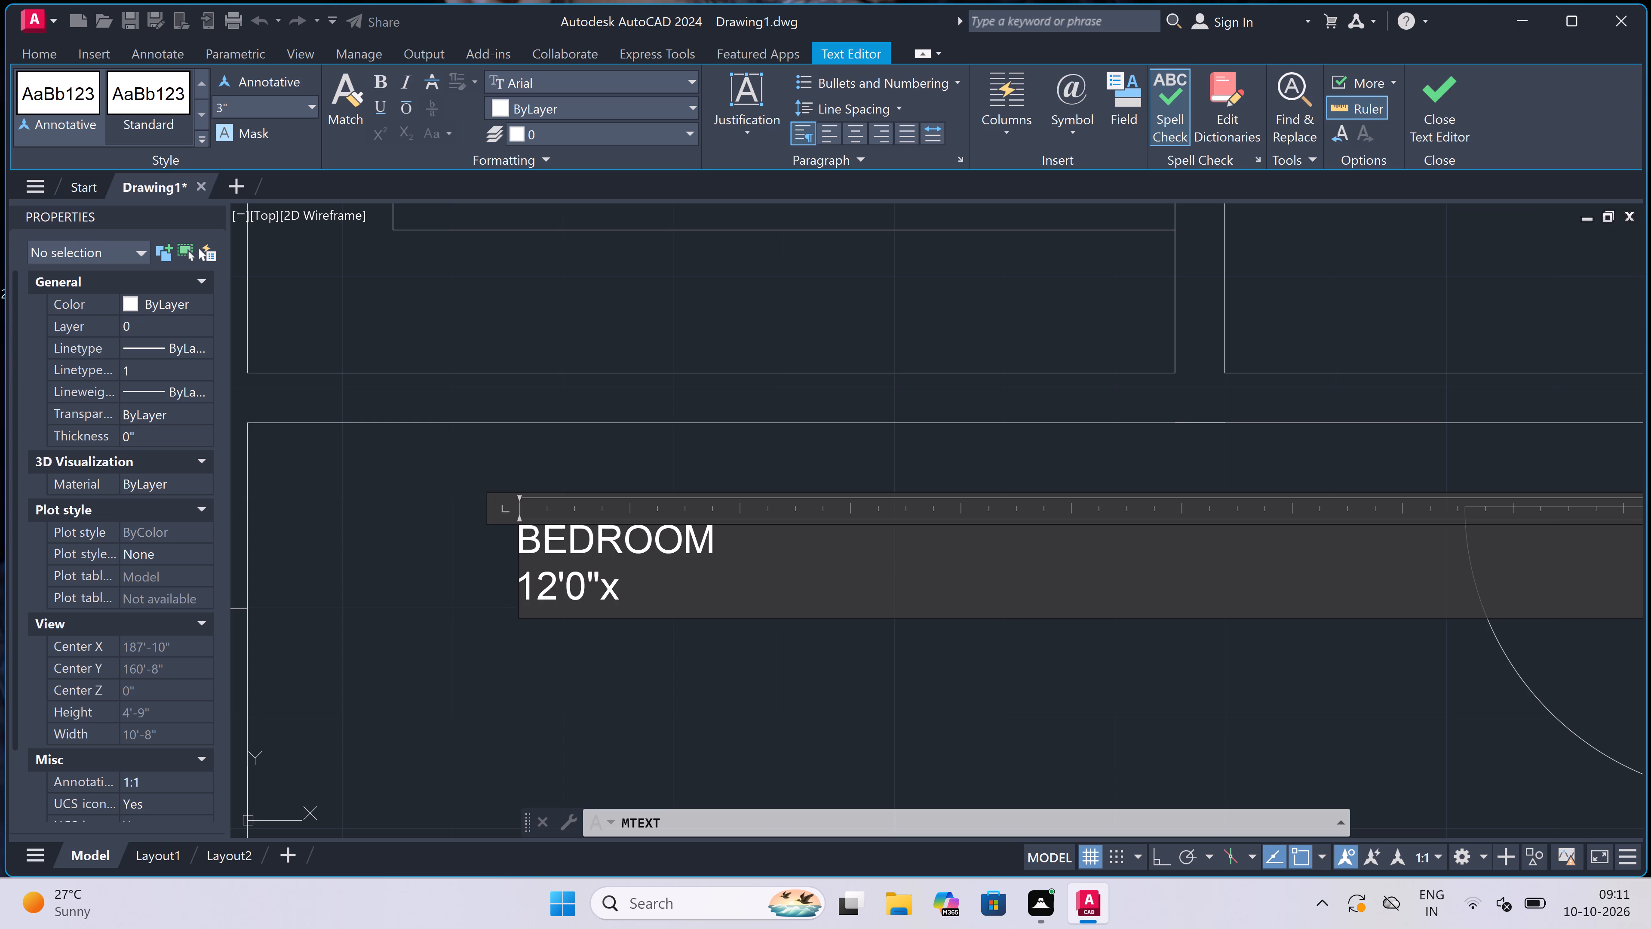
pyautogui.write("9'0")
pyautogui.hotkey('shift', '"')
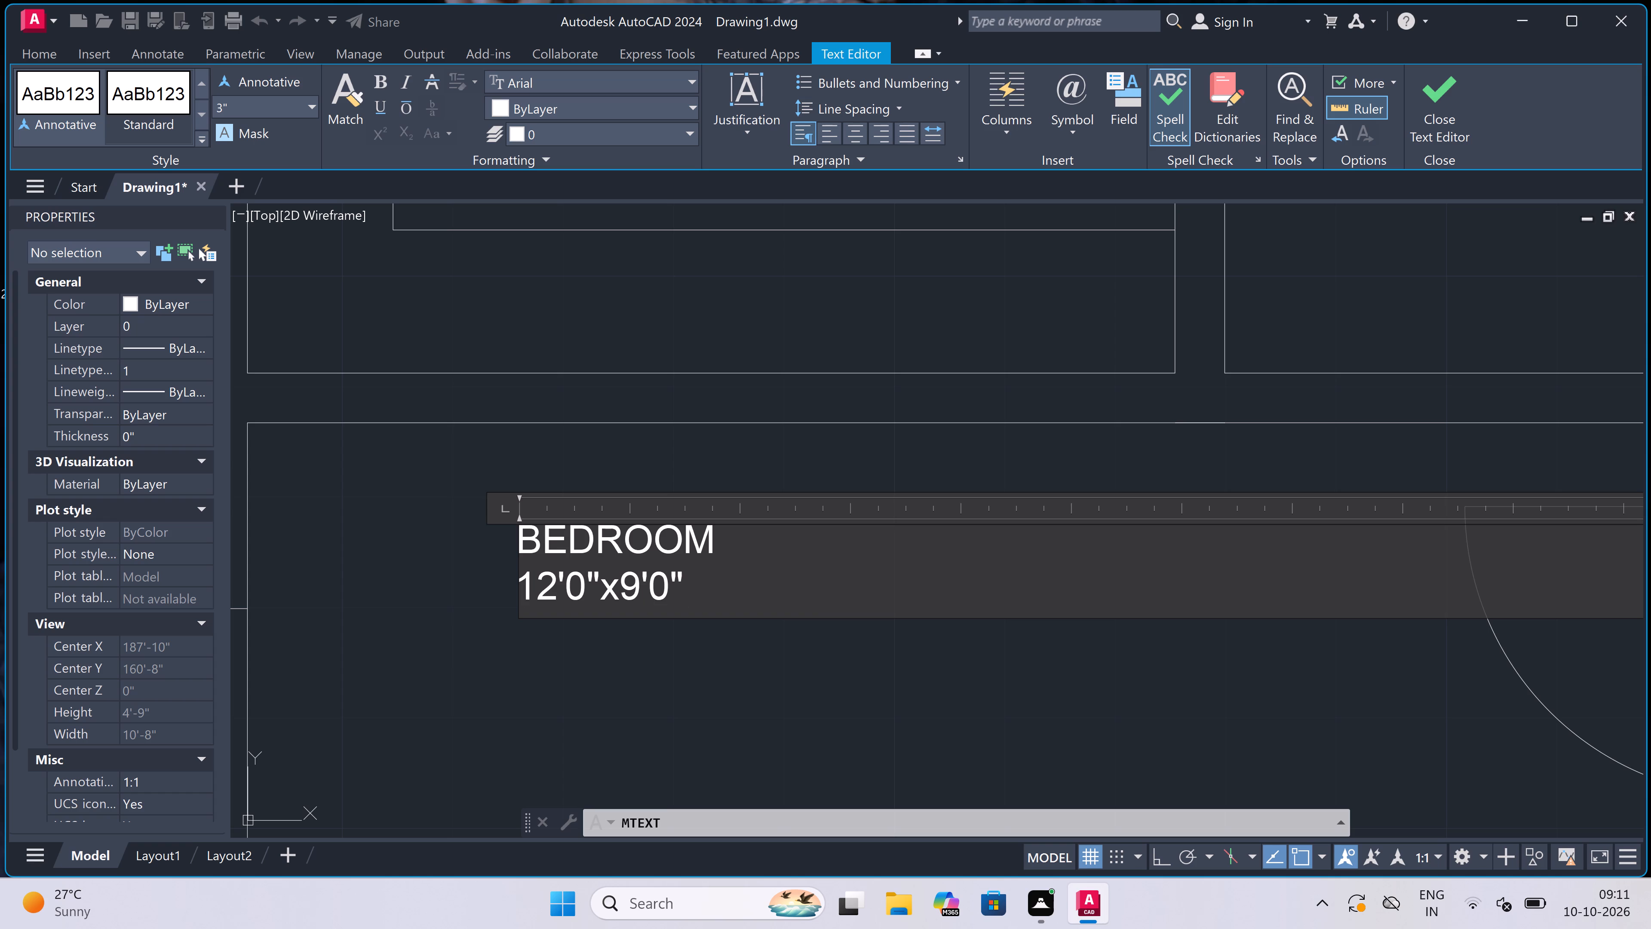
pyautogui.click(599, 661)
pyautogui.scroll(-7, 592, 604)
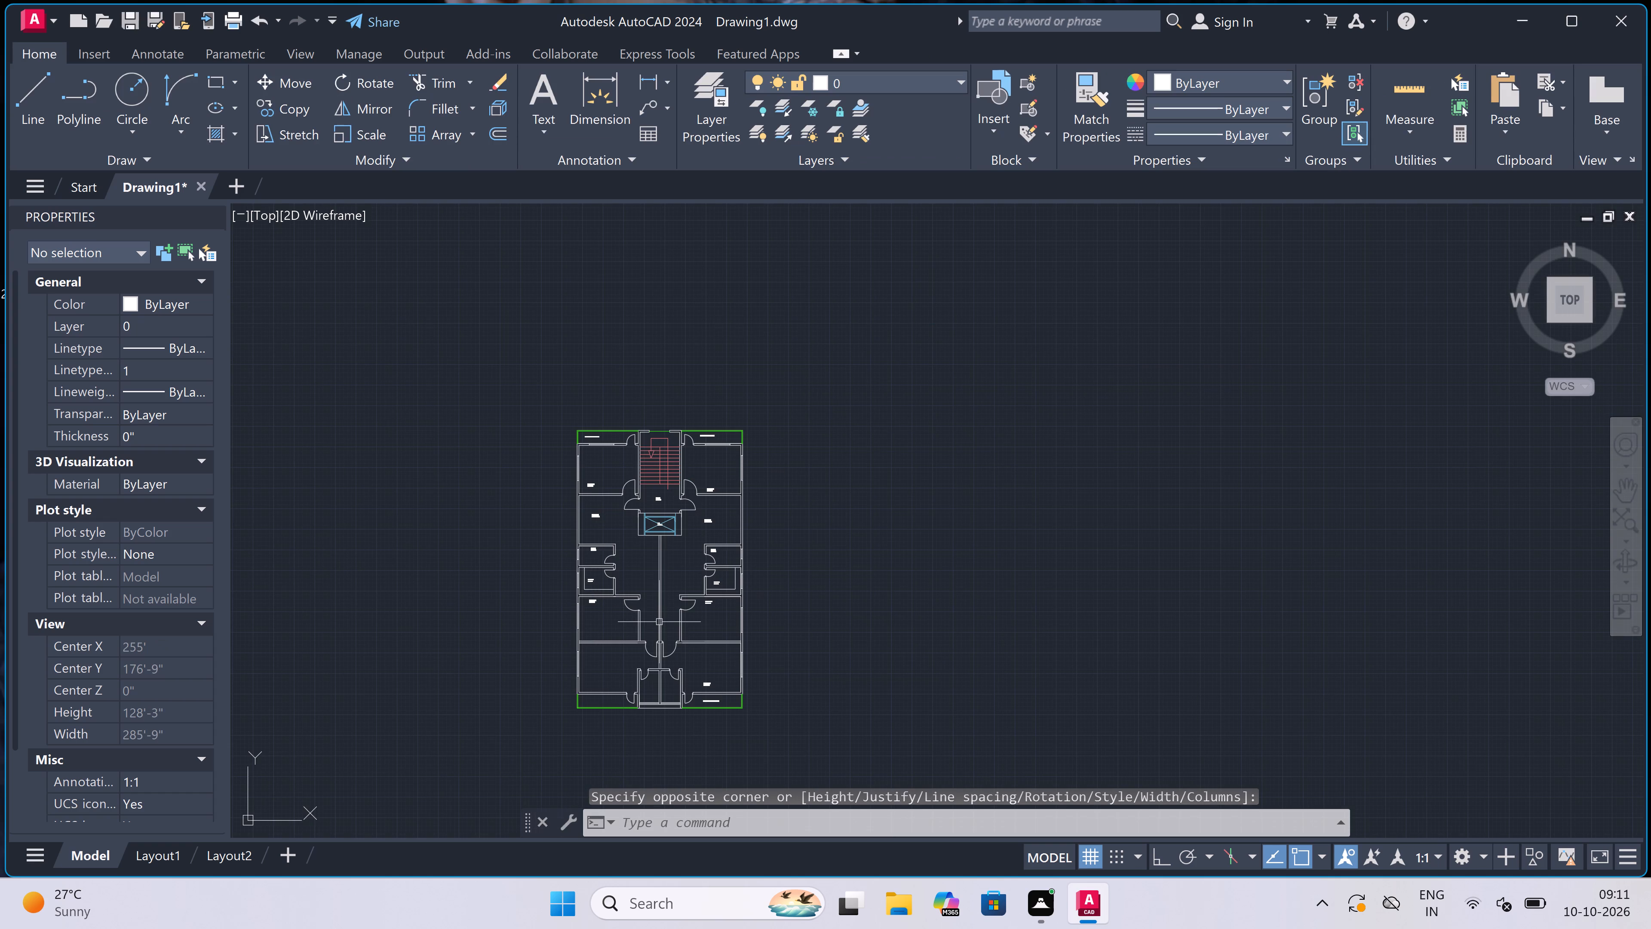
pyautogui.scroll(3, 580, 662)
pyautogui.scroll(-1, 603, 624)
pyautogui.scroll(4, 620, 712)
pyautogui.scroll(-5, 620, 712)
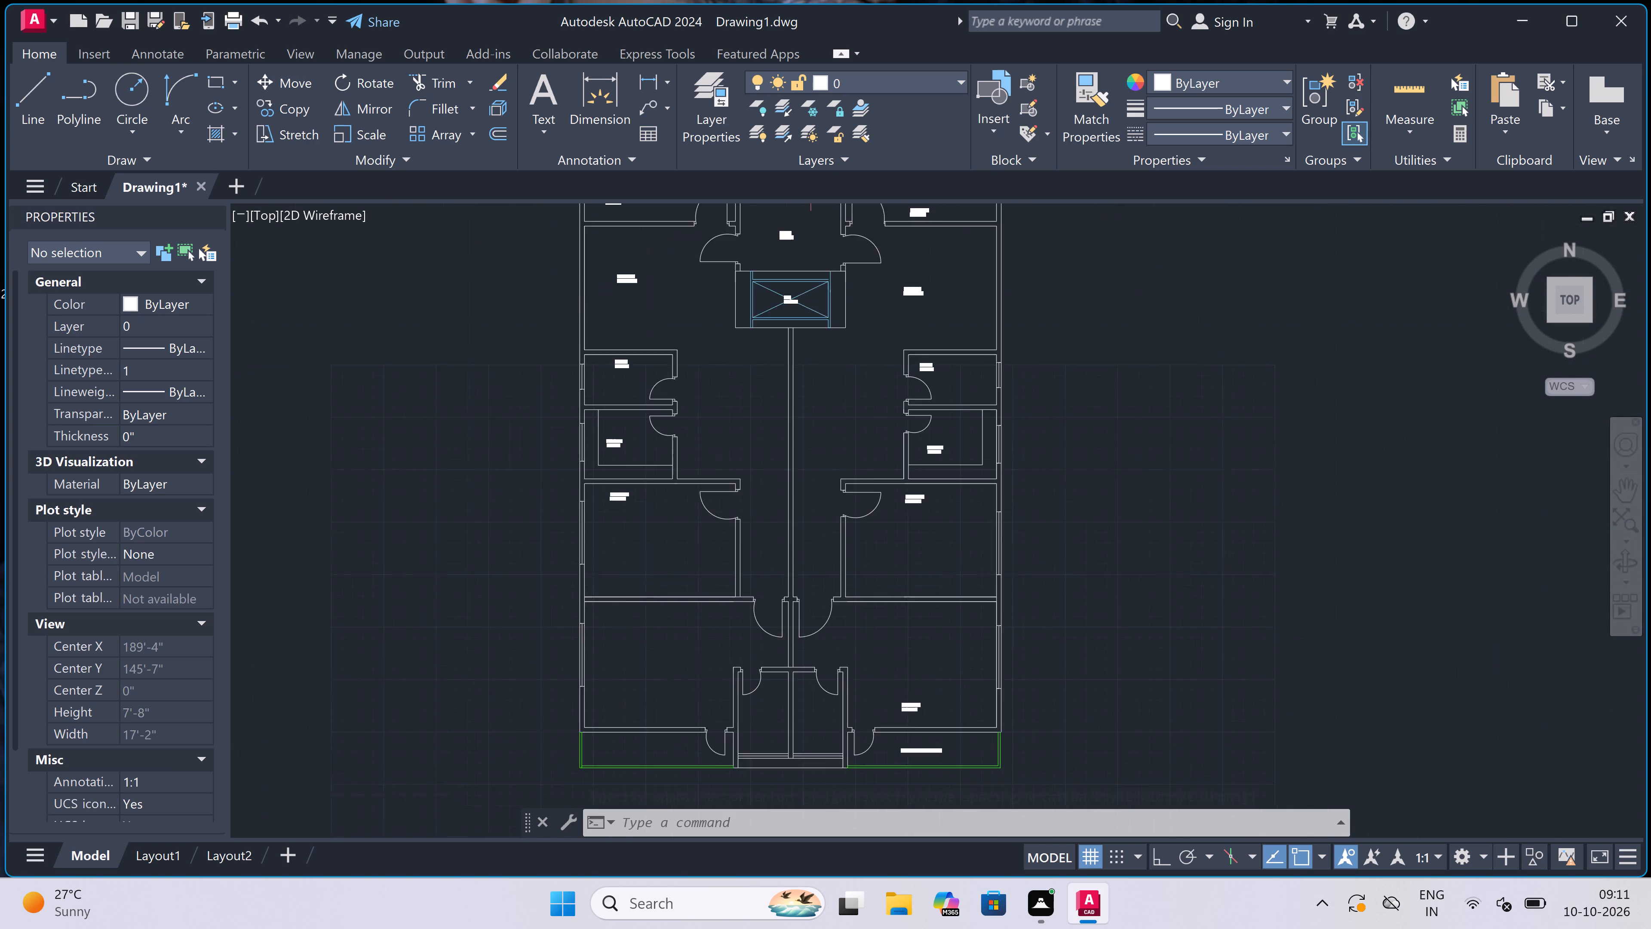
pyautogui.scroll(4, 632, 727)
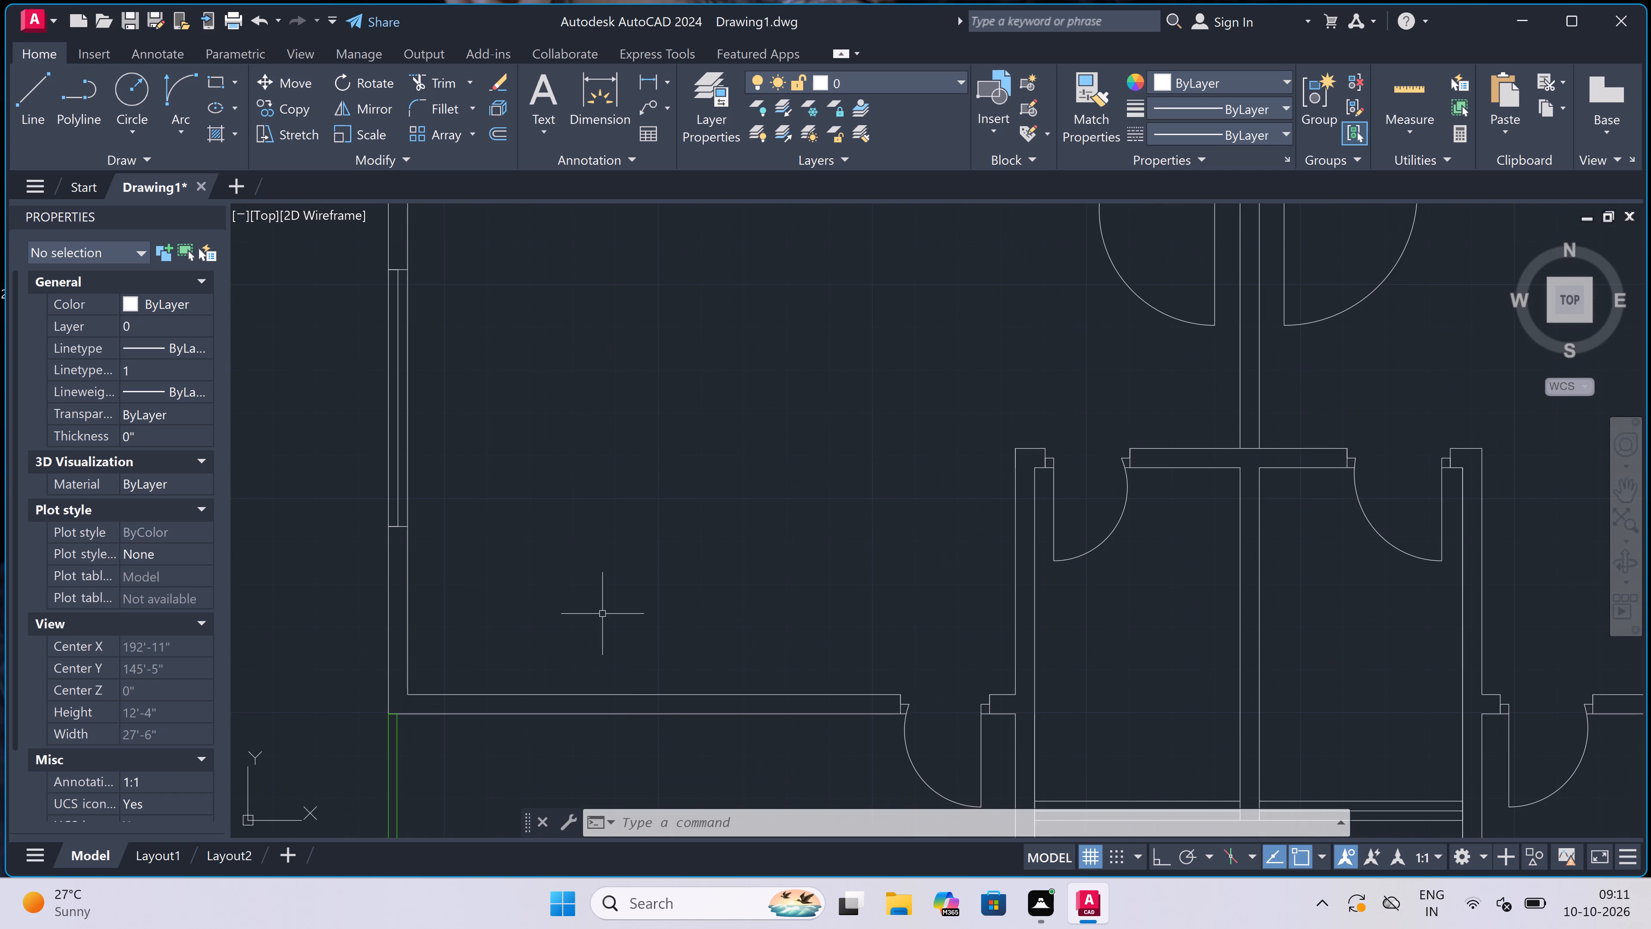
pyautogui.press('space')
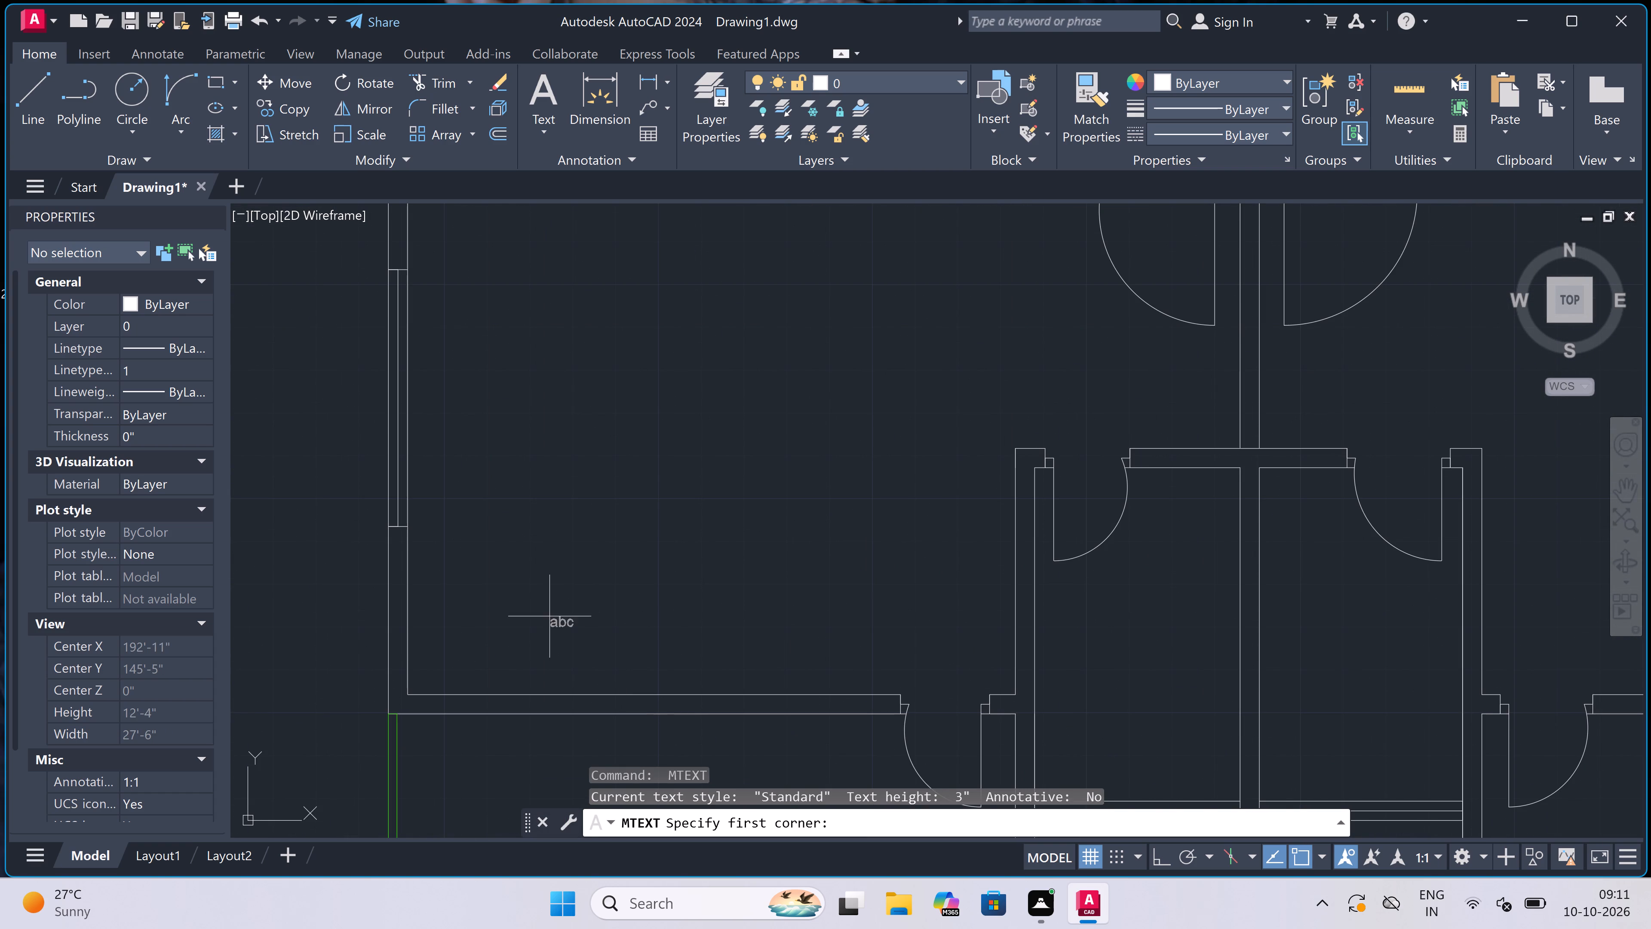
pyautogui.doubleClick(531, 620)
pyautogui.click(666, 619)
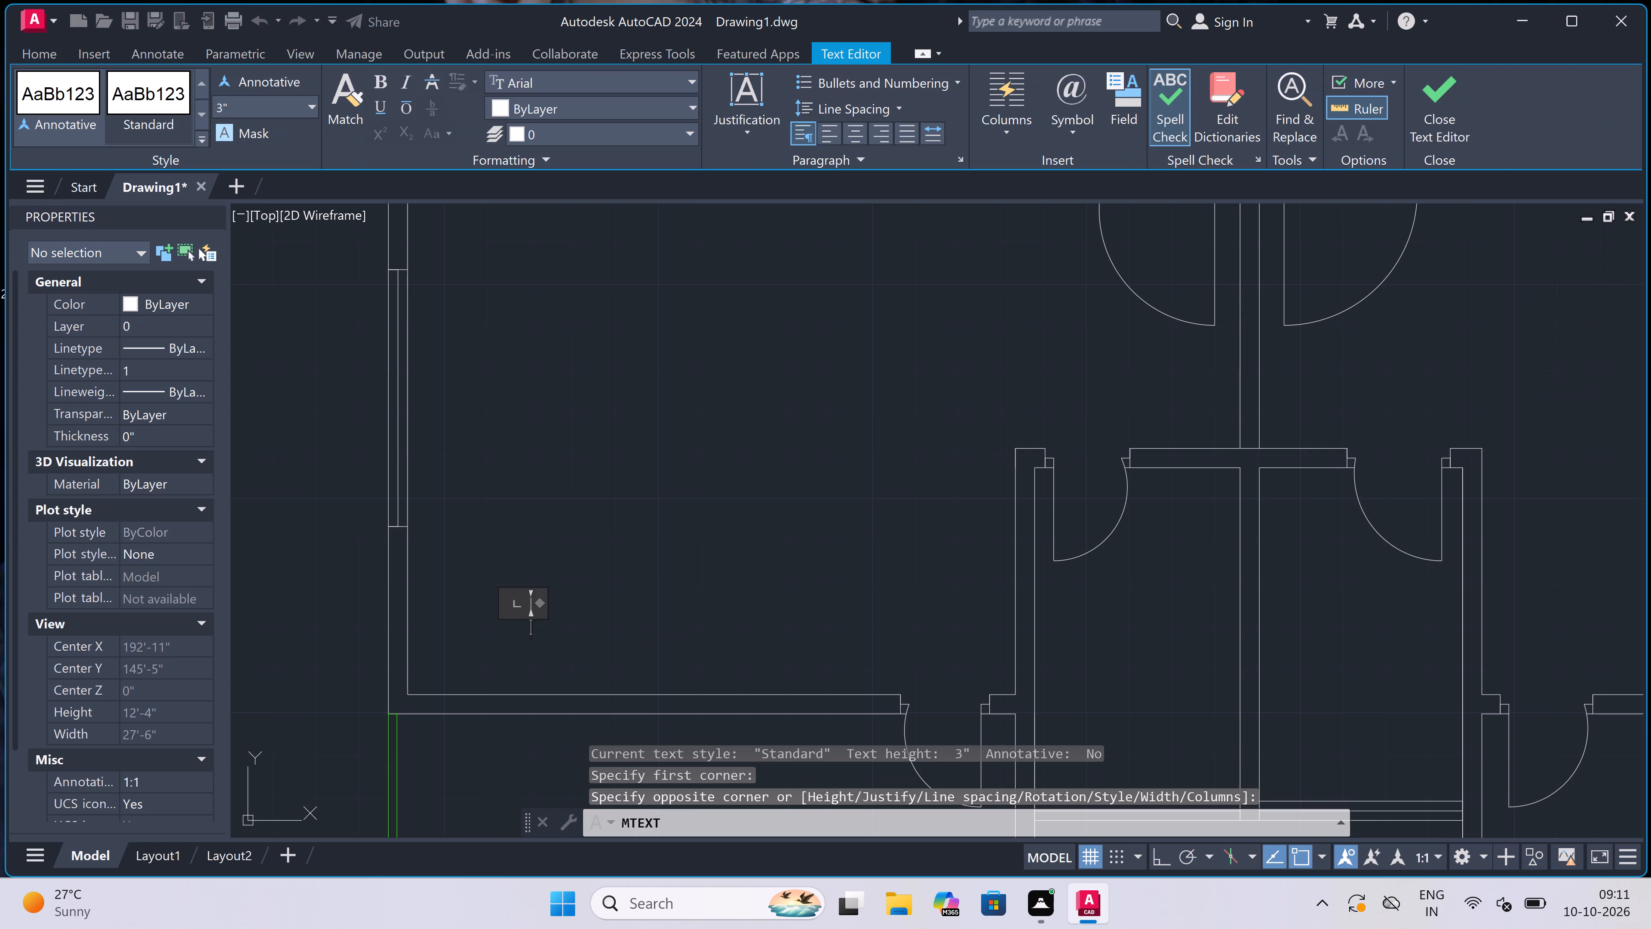
# Label the southwest corner room with 3" multiline text reading BEDROOM and 11'10"x10'0" on two lines.
pyautogui.press('space')
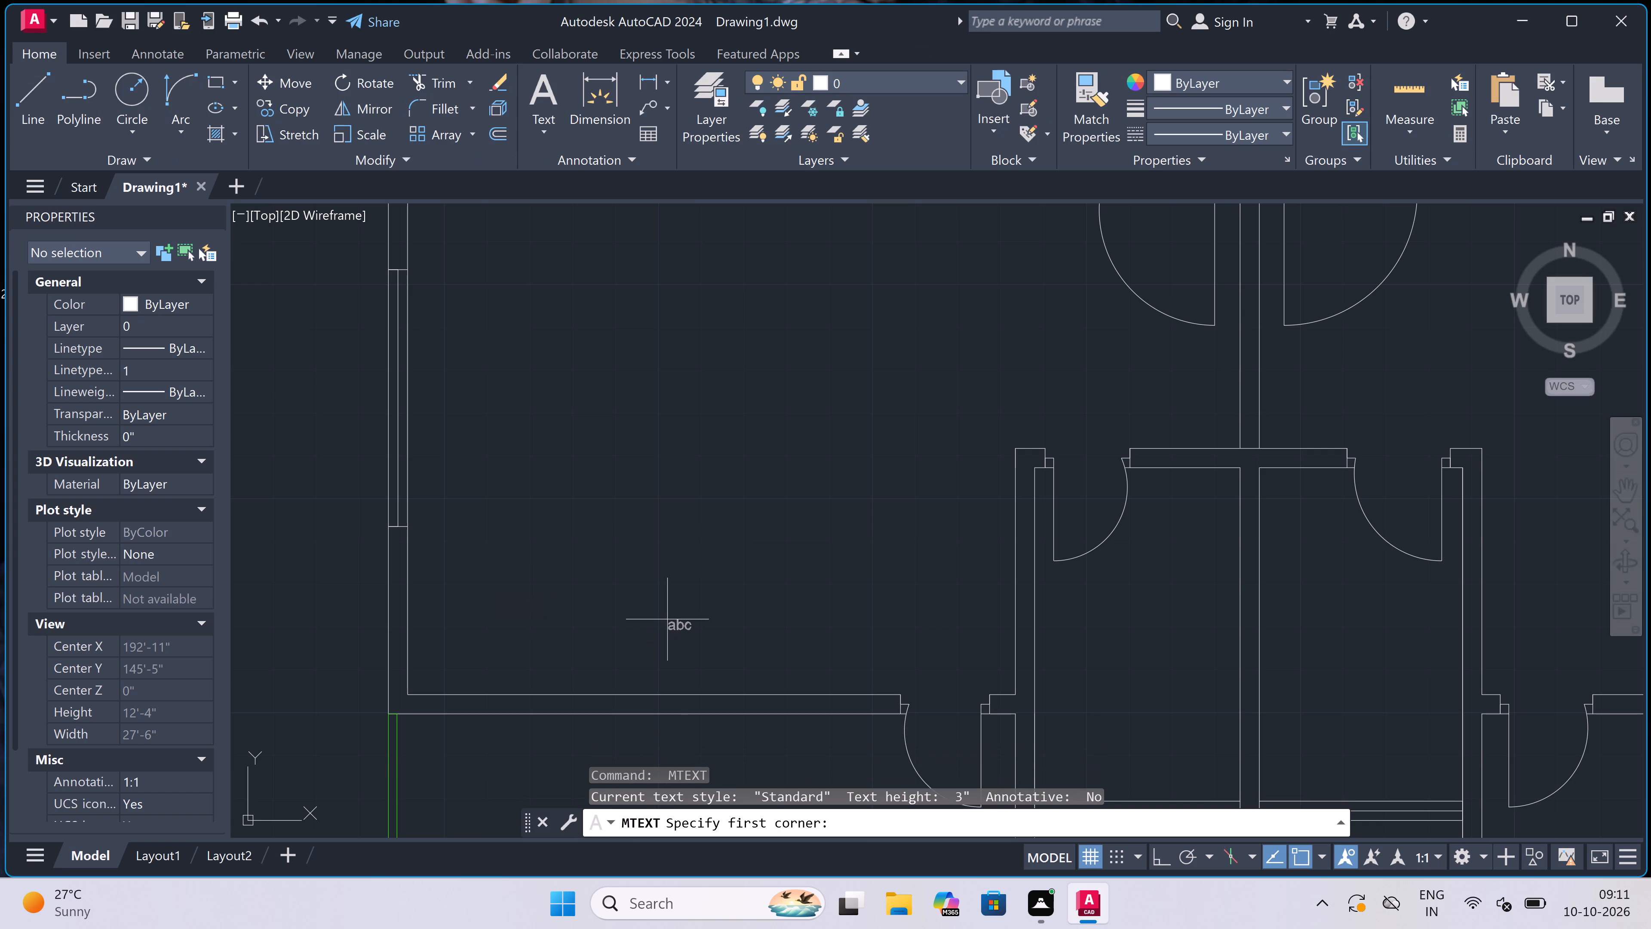
pyautogui.click(495, 631)
pyautogui.doubleClick(1142, 623)
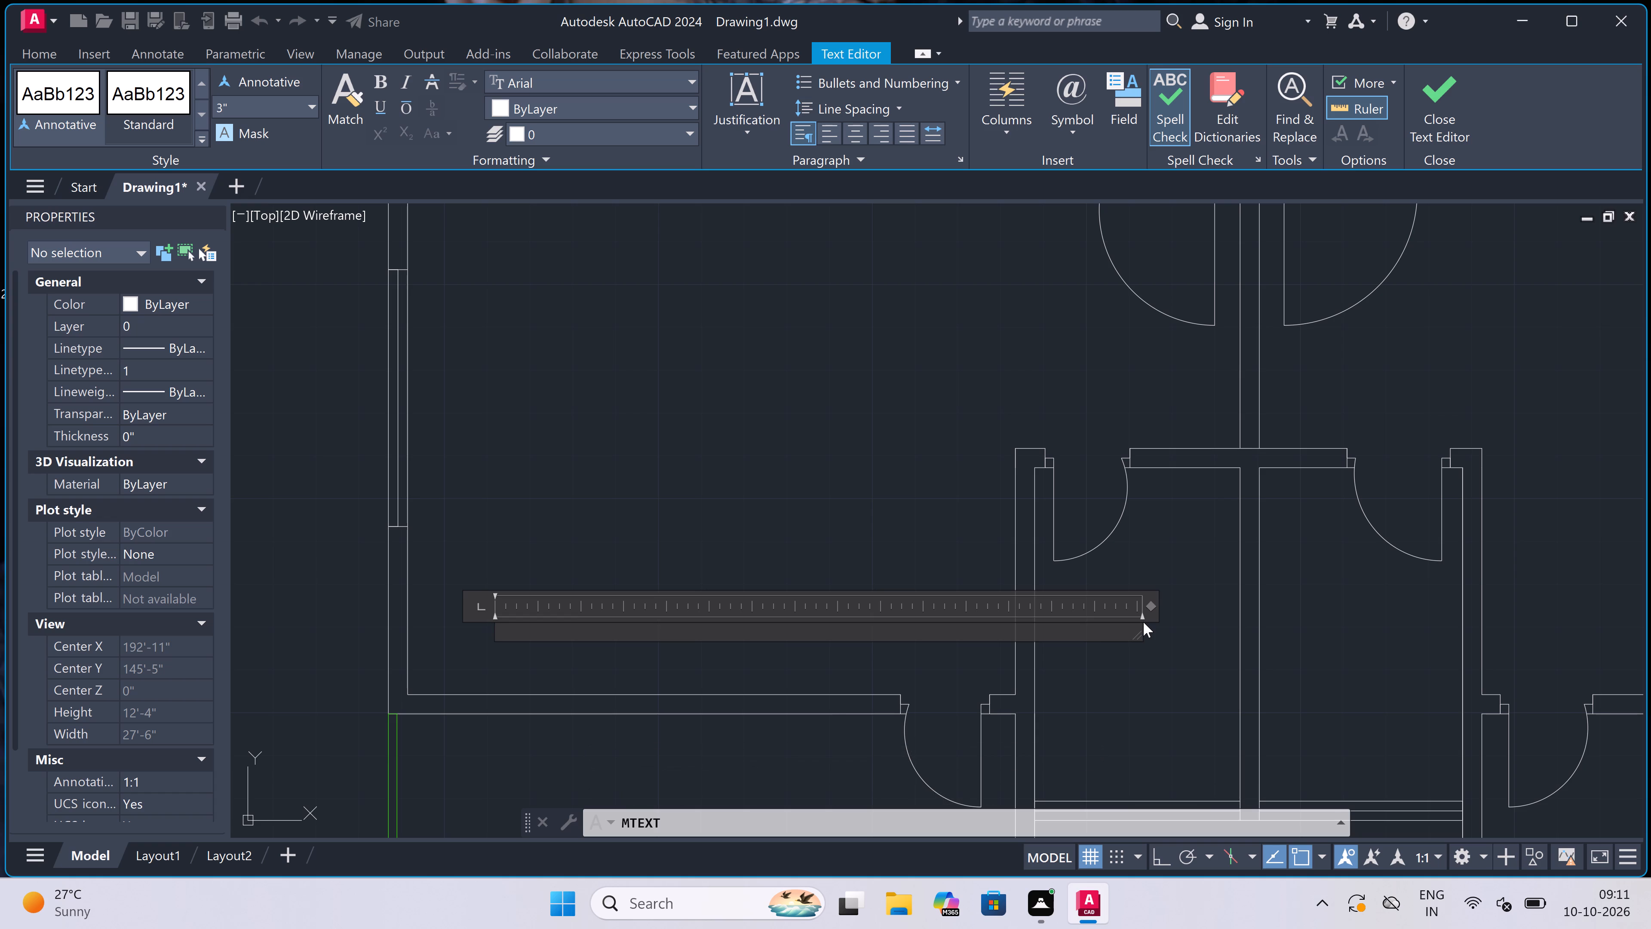
pyautogui.write('BEDR')
pyautogui.write('OOM')
pyautogui.press('Return')
pyautogui.write("11'10")
pyautogui.write('"x')
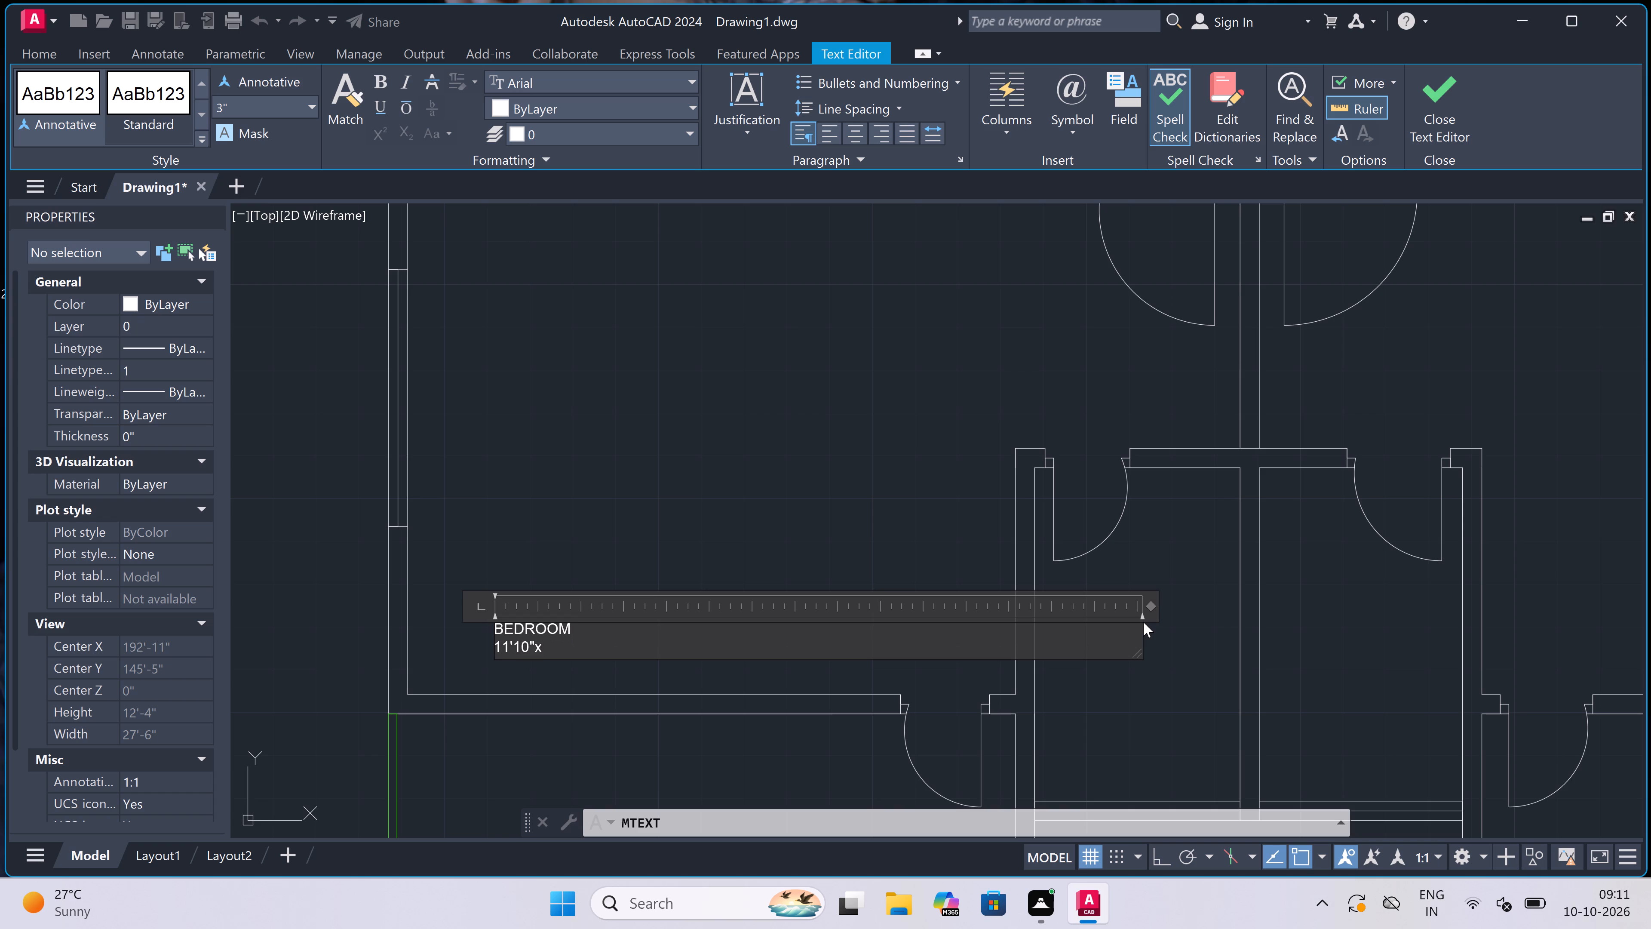
pyautogui.press('1')
pyautogui.write('0\'0"')
pyautogui.click(583, 583)
# Label the green-outlined strip south of the southwest bedroom with 3" multiline text reading VERANDAH 11'10"x2'10" on one line.
pyautogui.scroll(-5, 586, 579)
pyautogui.scroll(2, 585, 600)
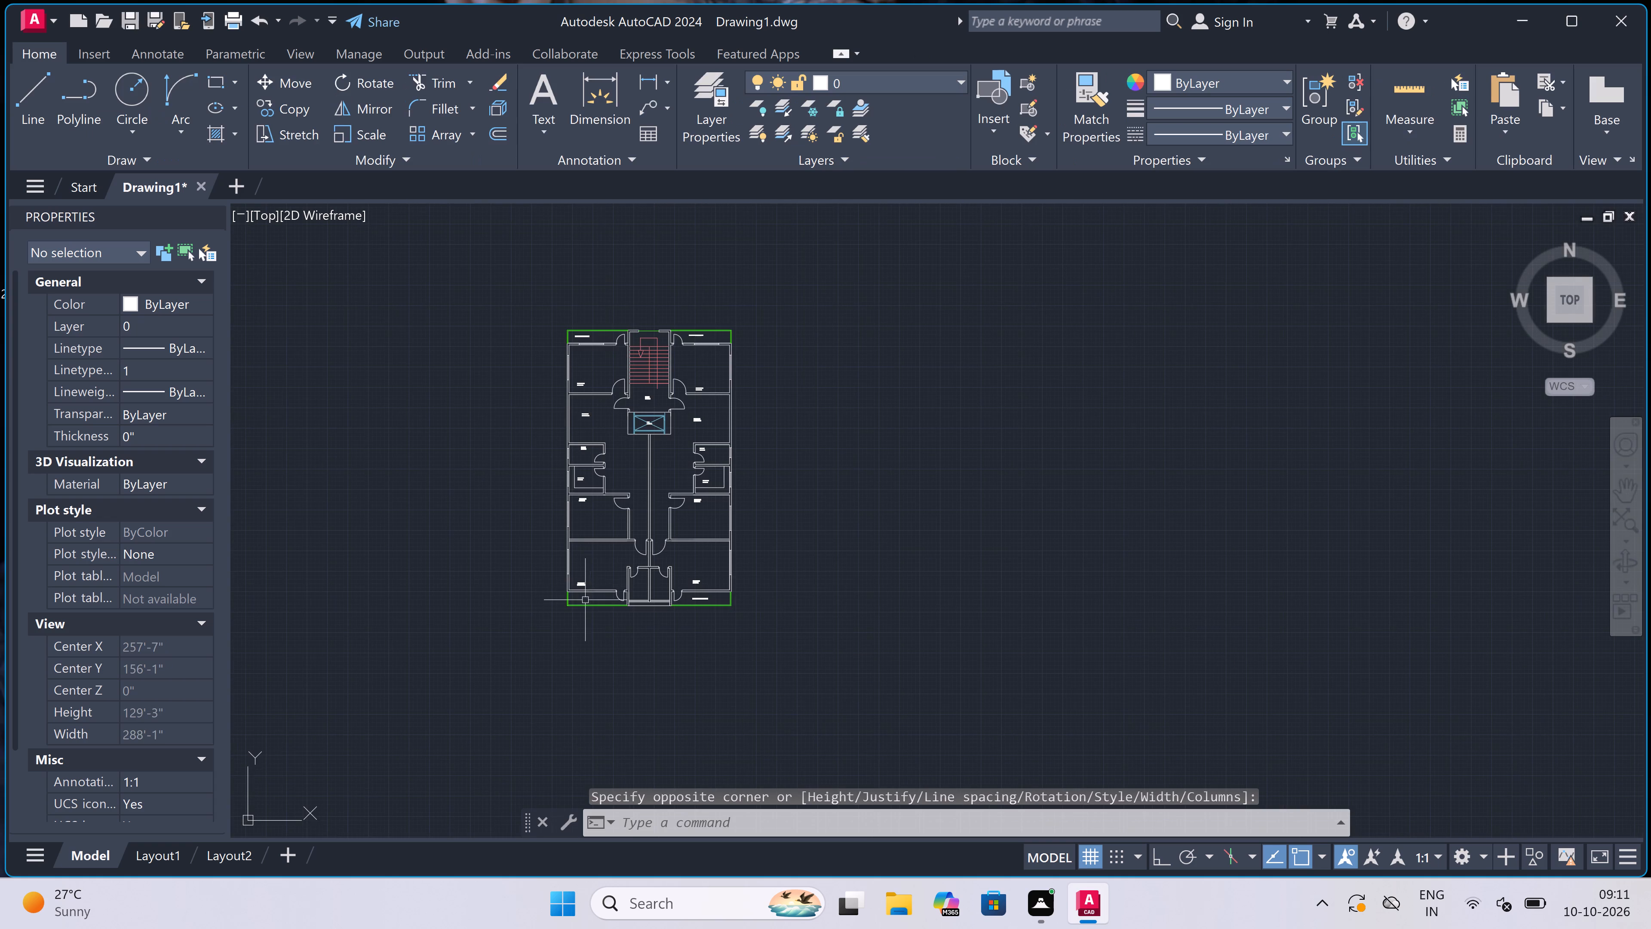
pyautogui.scroll(5, 585, 600)
pyautogui.press('space')
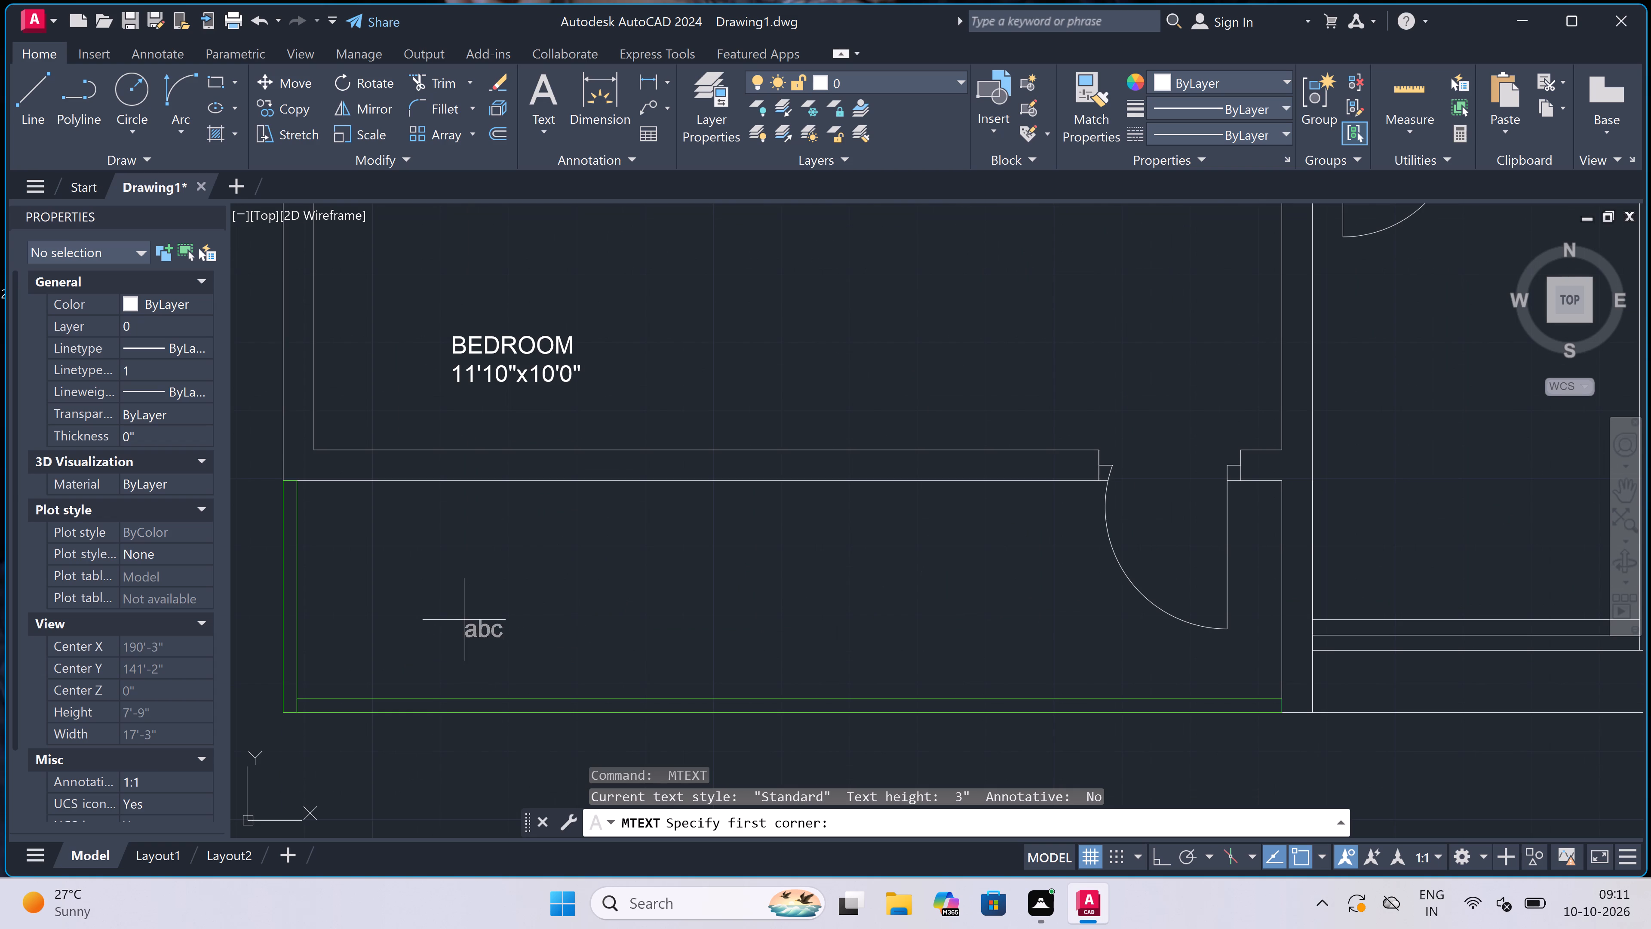
pyautogui.click(386, 599)
pyautogui.click(1321, 581)
pyautogui.scroll(-3, 1193, 563)
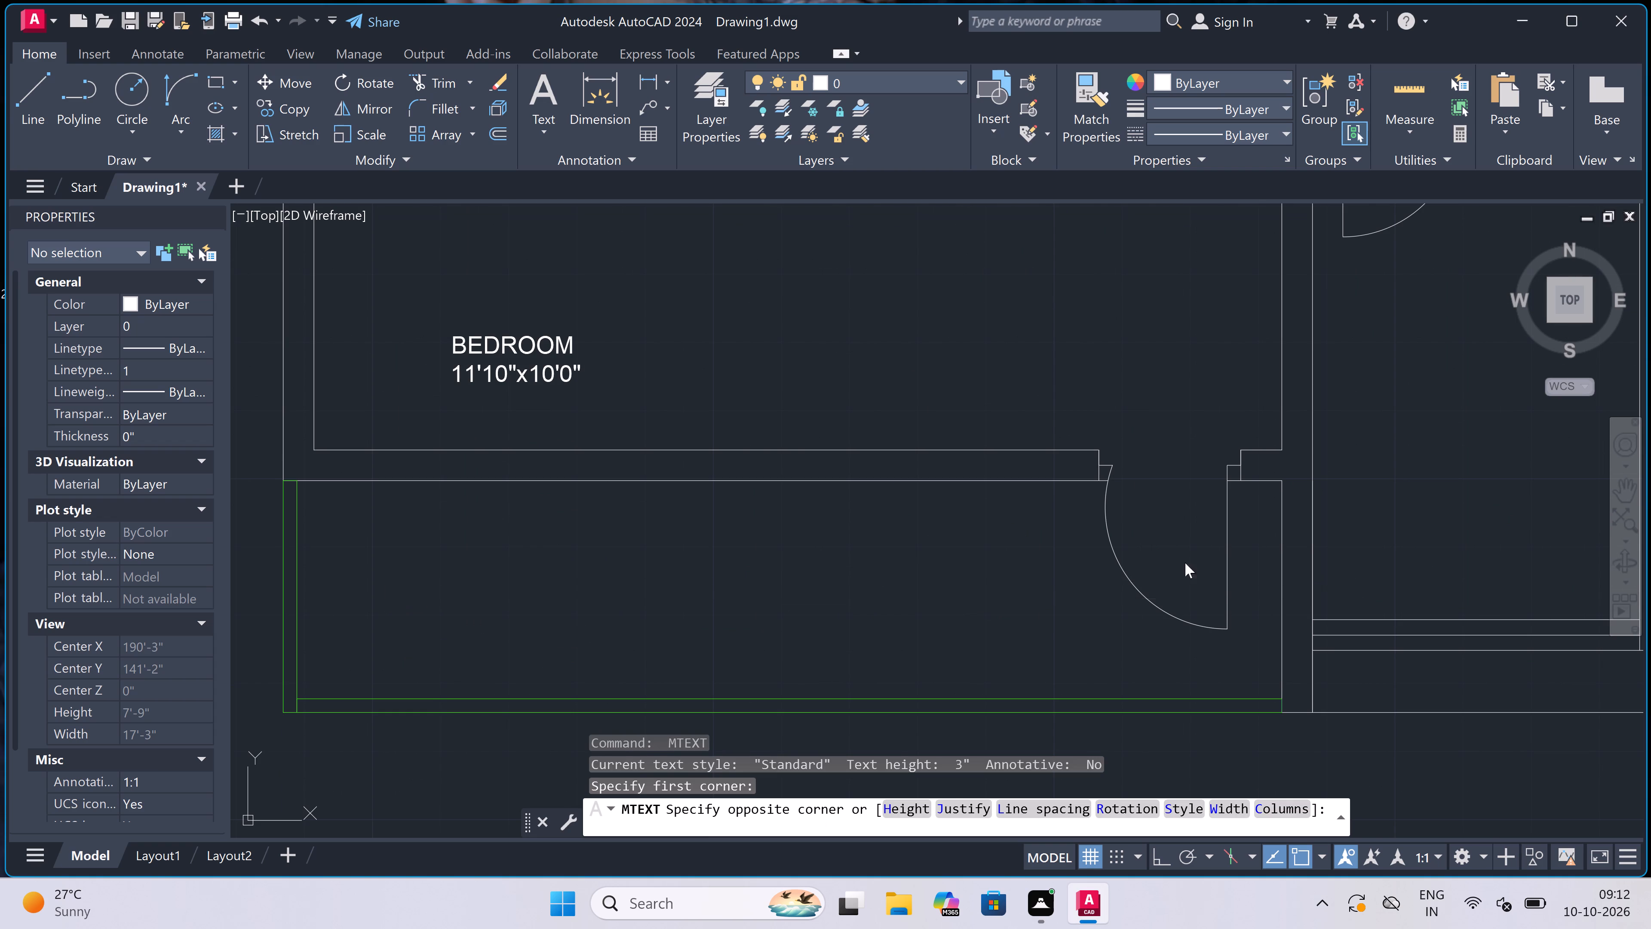
pyautogui.scroll(3, 1046, 542)
pyautogui.scroll(1, 978, 636)
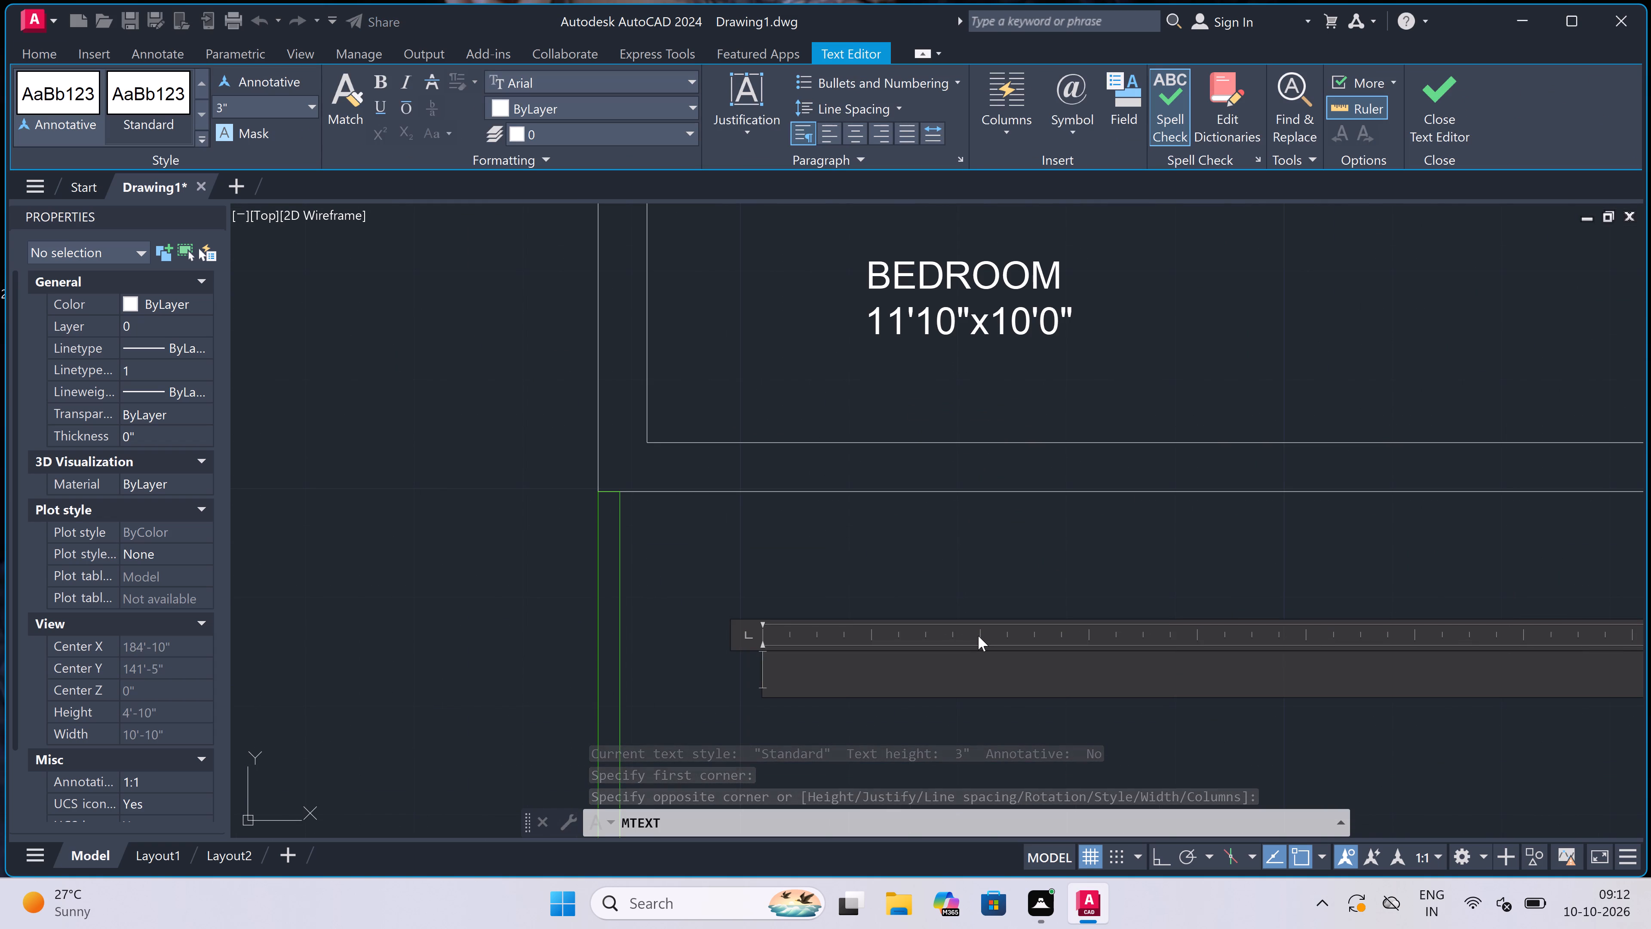
pyautogui.write('VER')
pyautogui.write('ANDA')
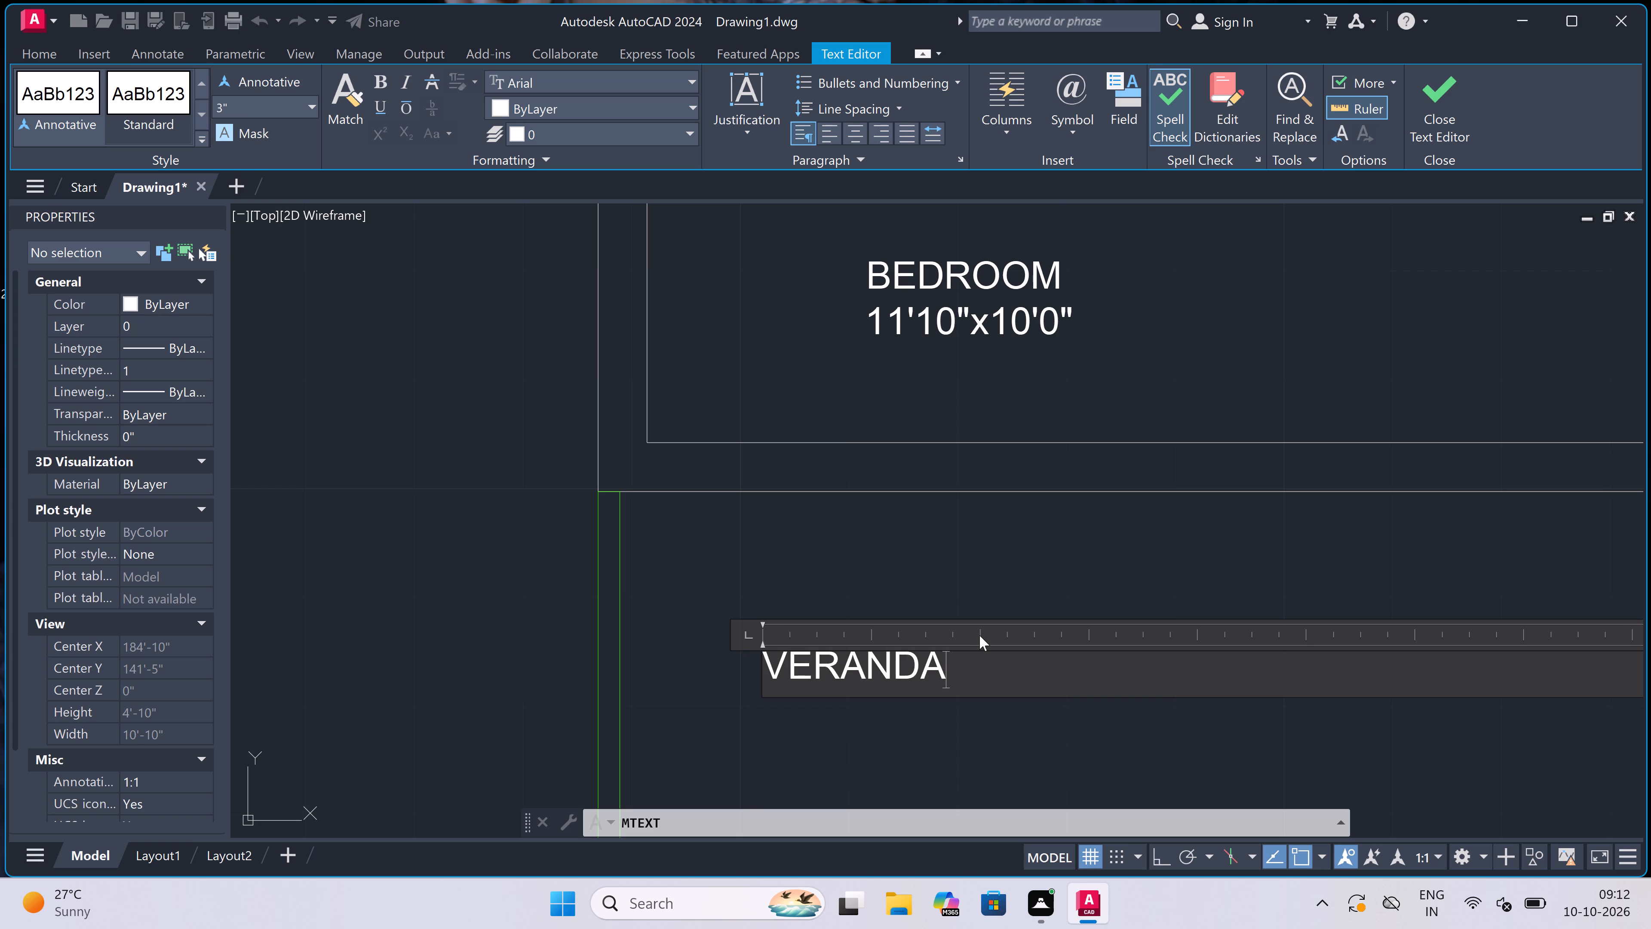
pyautogui.press('h')
pyautogui.press('space')
pyautogui.write('11')
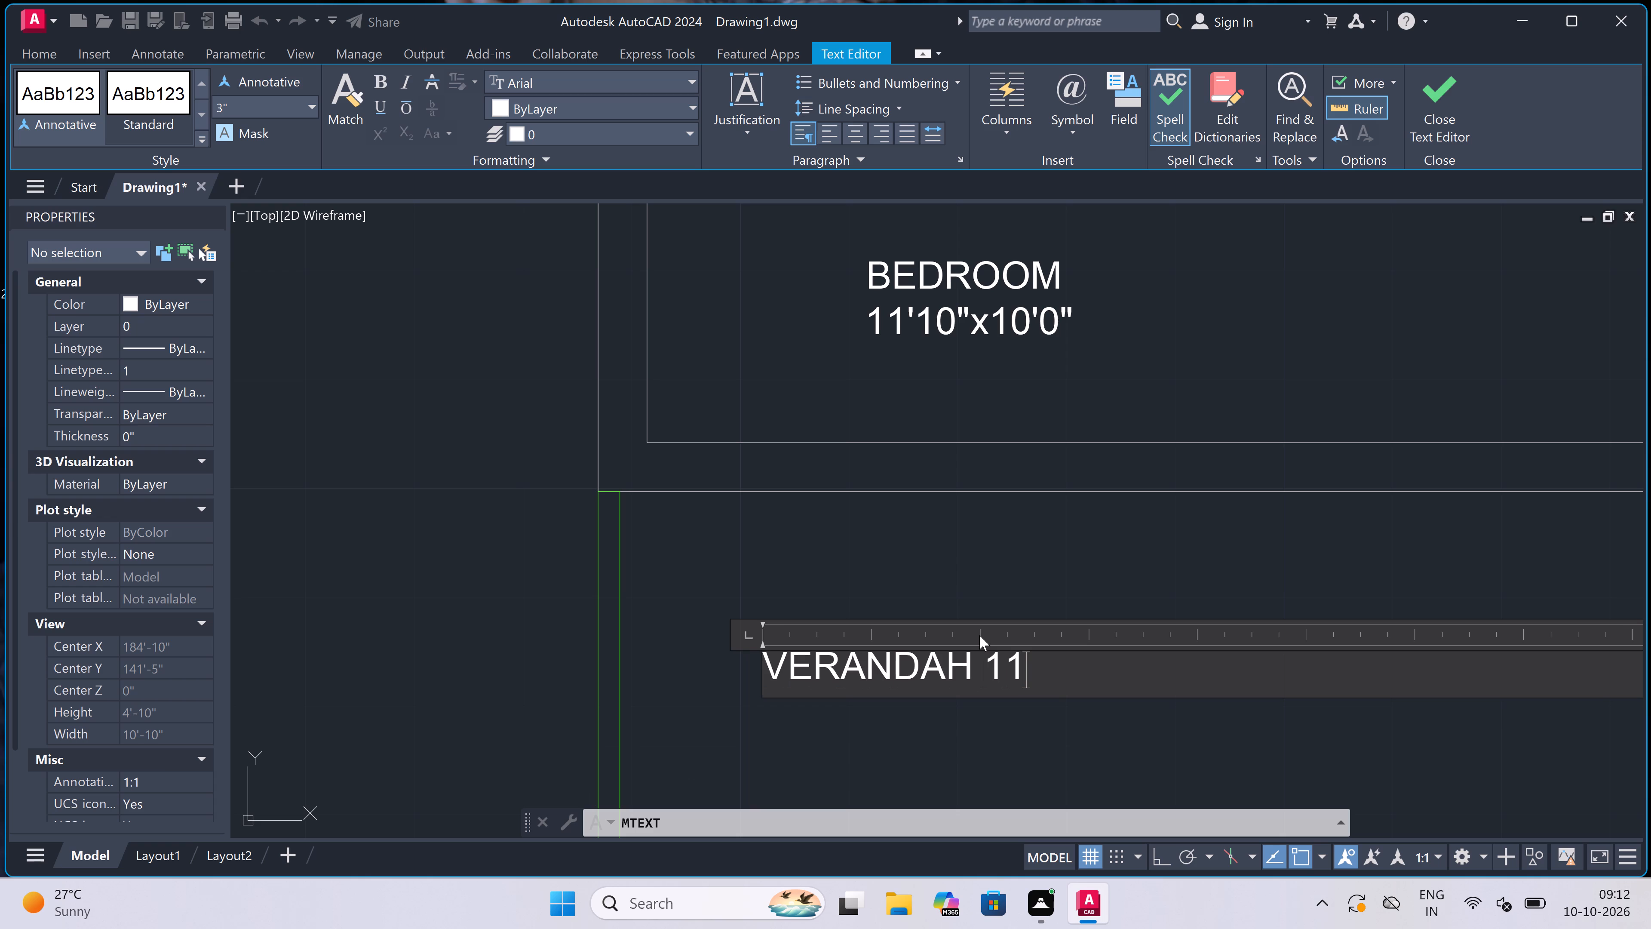
pyautogui.press("'")
pyautogui.write('10')
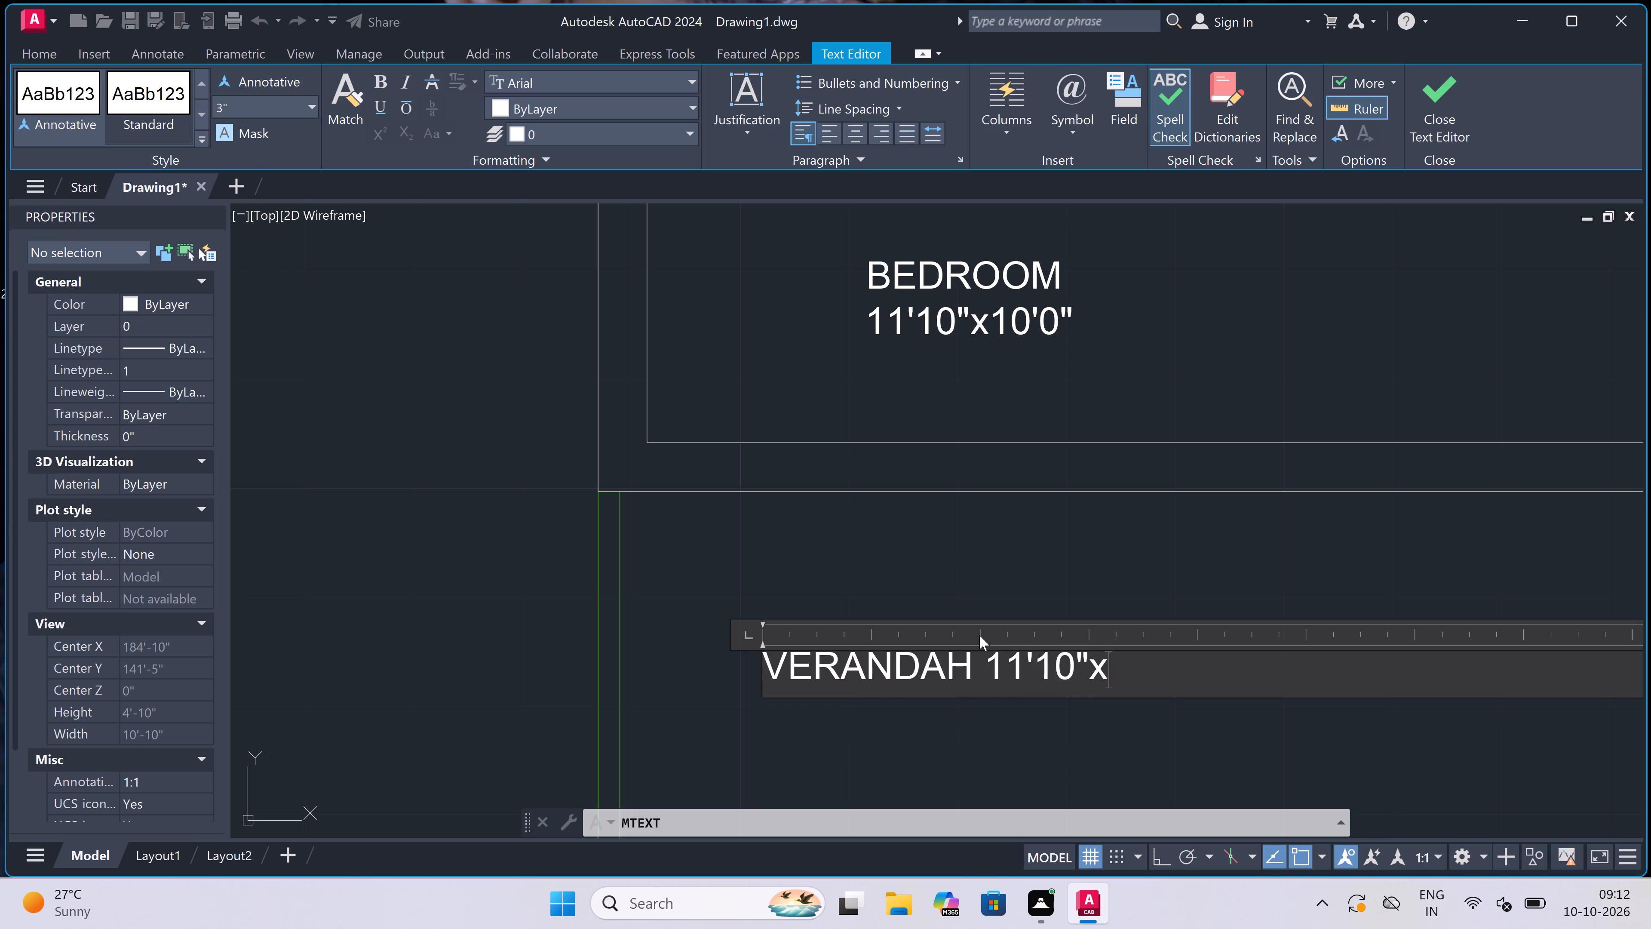
pyautogui.write("2'")
pyautogui.write('10"')
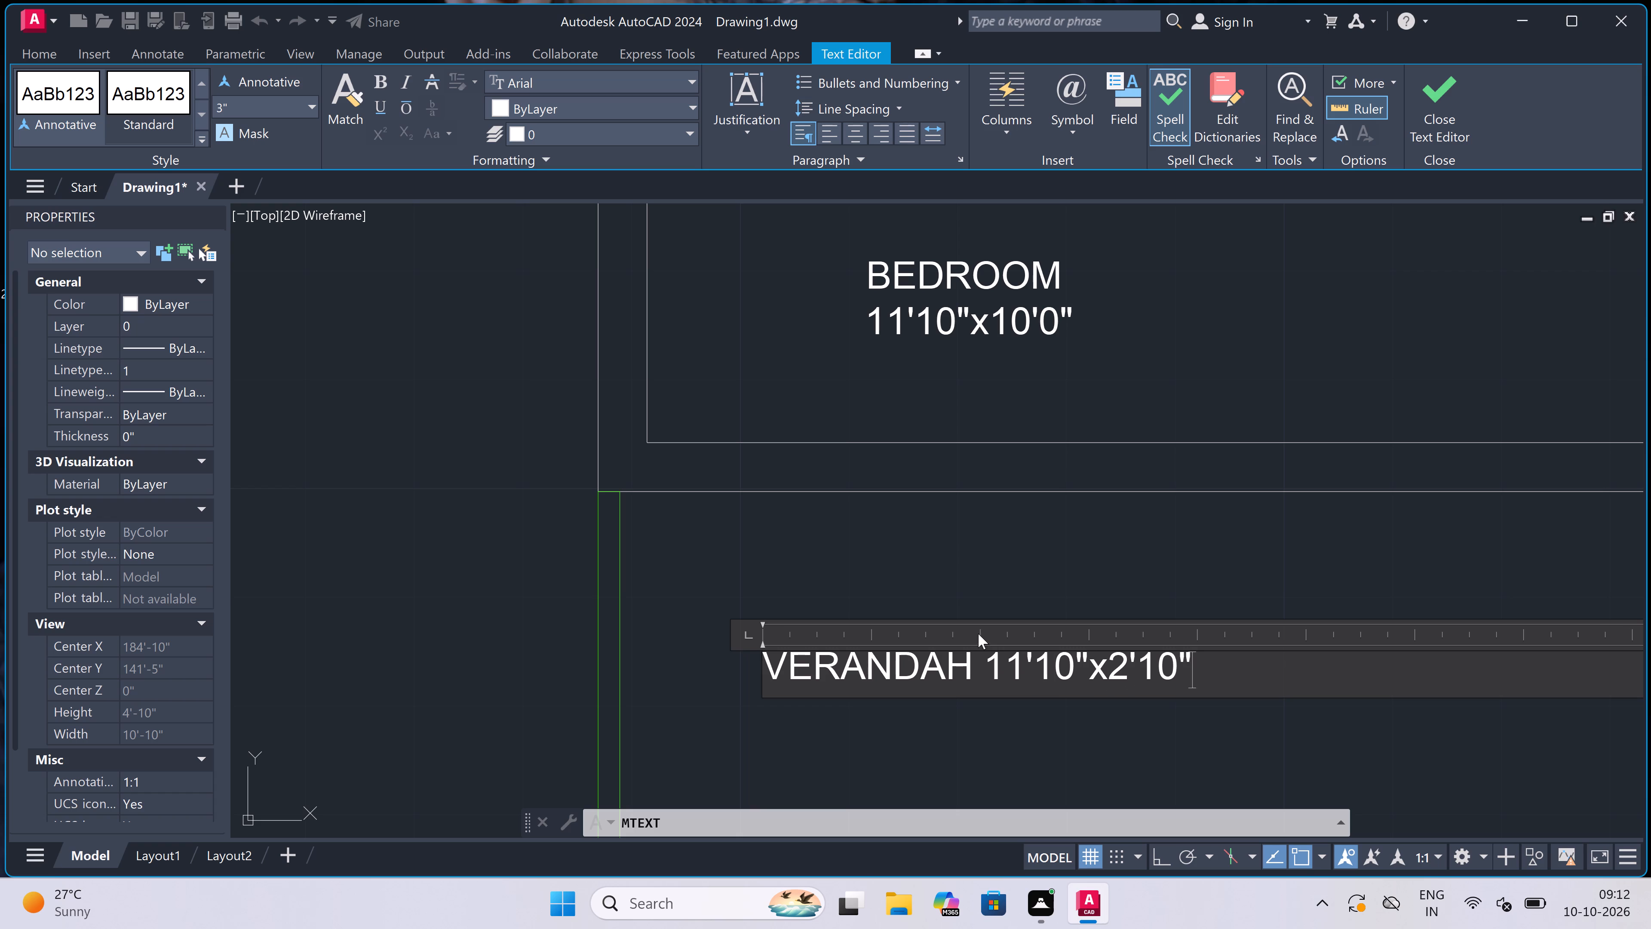
pyautogui.click(917, 541)
# Label the western of the two small rooms between the south bedrooms with 3" multiline text reading TOILET and 4'0"x8'0" on two lines.
pyautogui.scroll(-6, 886, 552)
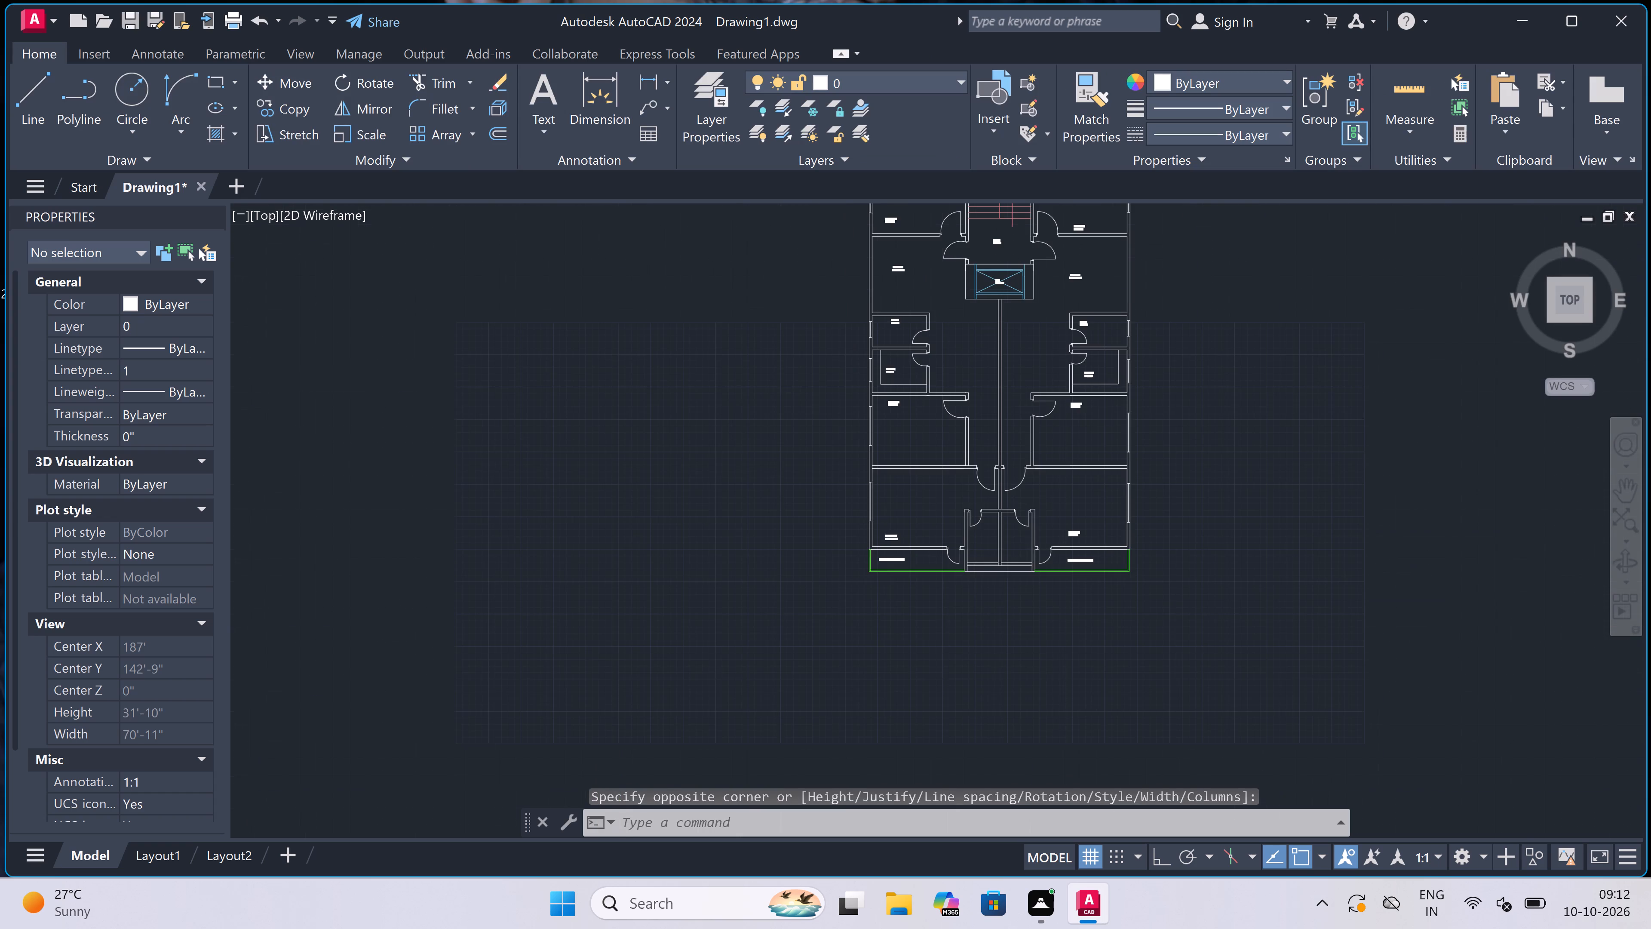
pyautogui.scroll(4, 995, 531)
pyautogui.press('space')
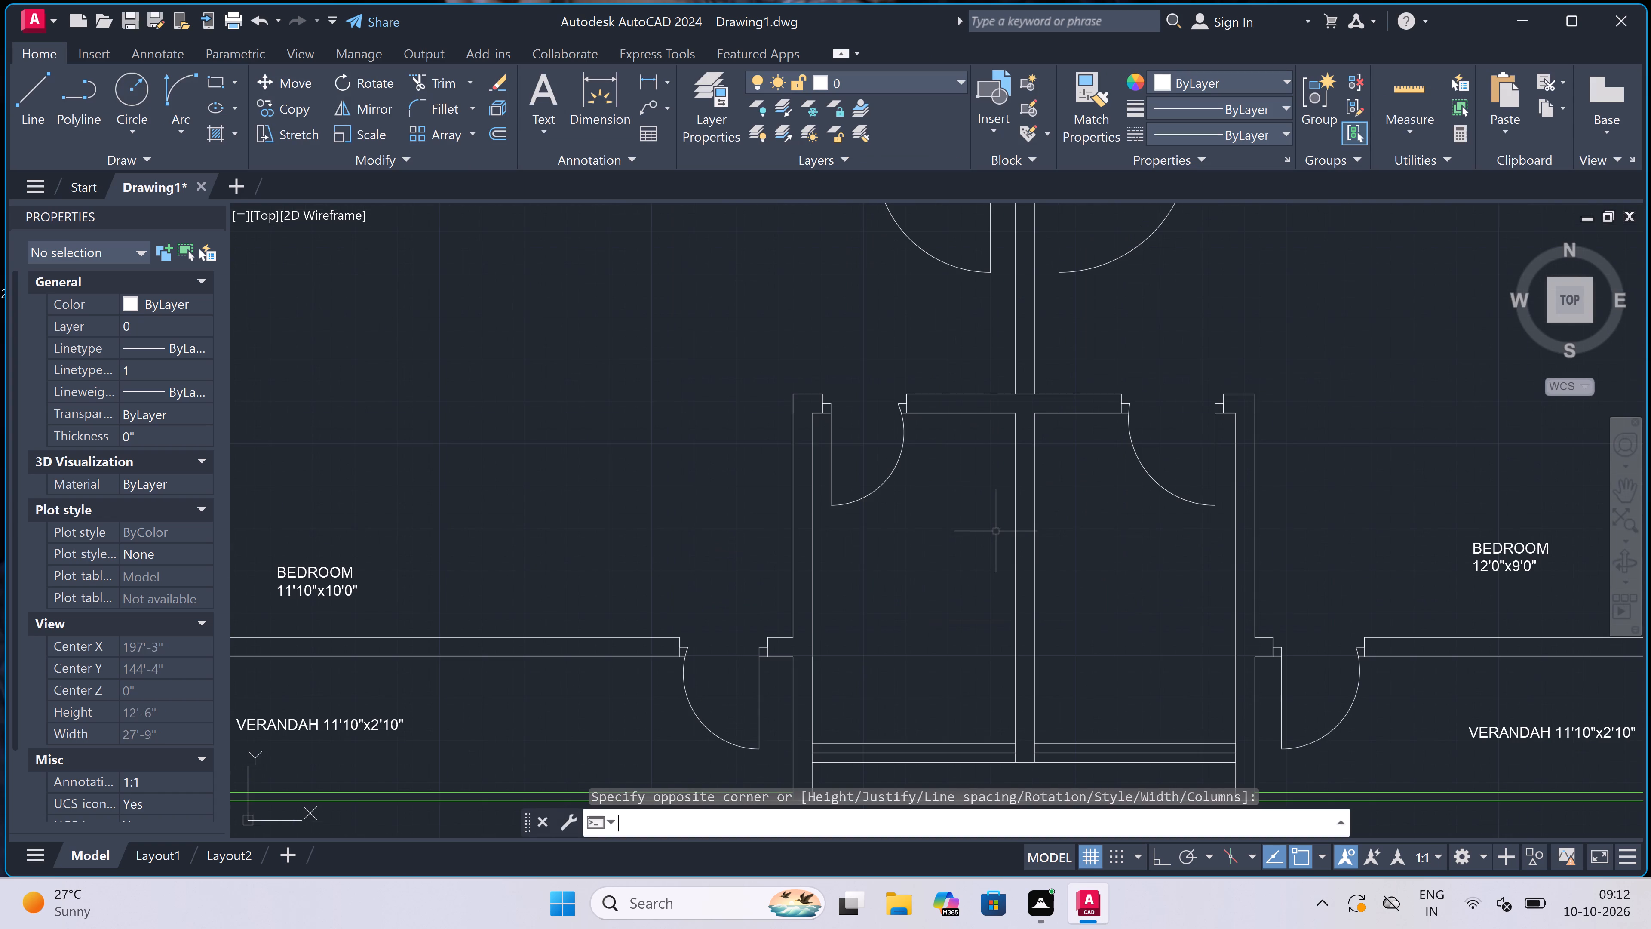
pyautogui.scroll(1, 996, 531)
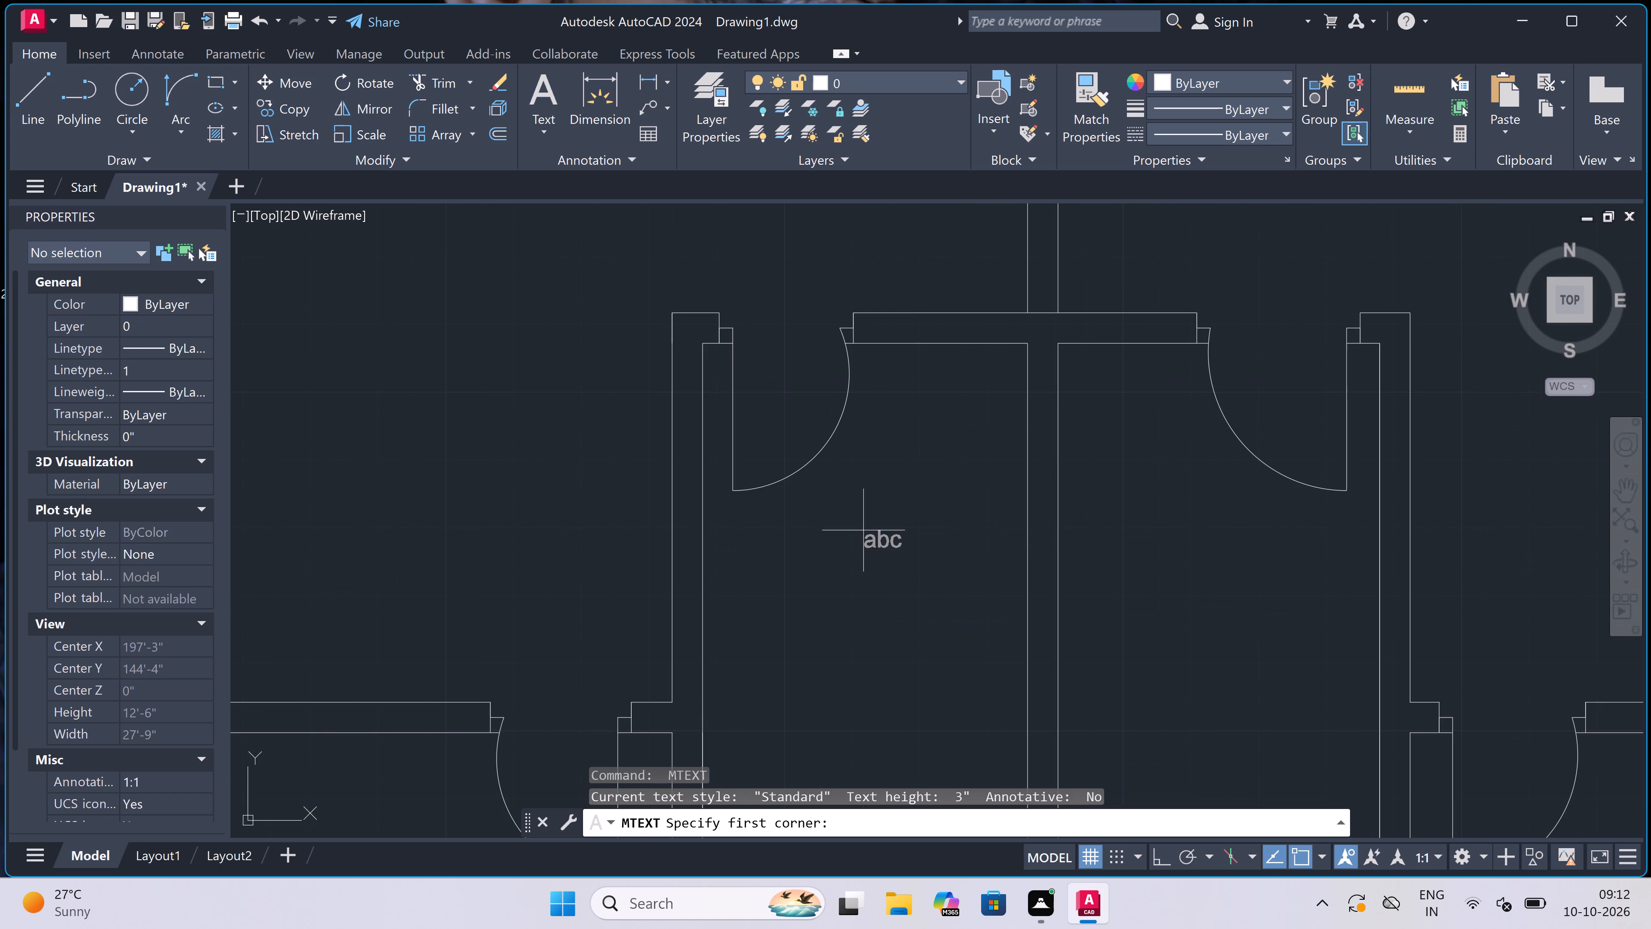
pyautogui.click(741, 560)
pyautogui.moveTo(1198, 563); pyautogui.dragTo(1202, 564)
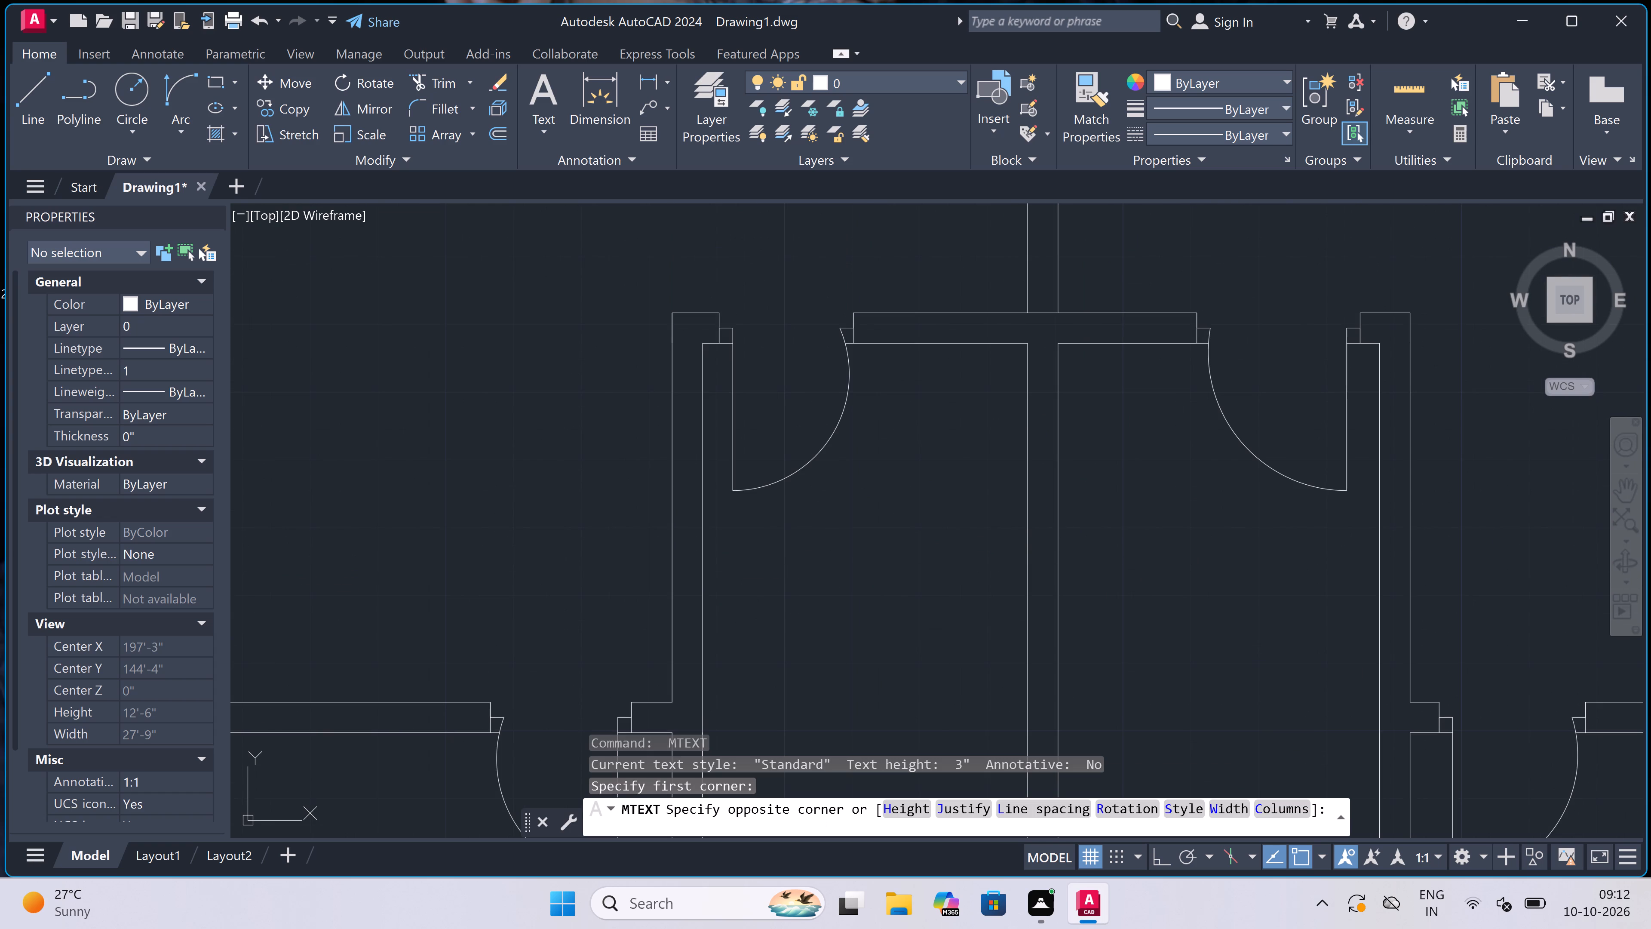
pyautogui.write('TOILET')
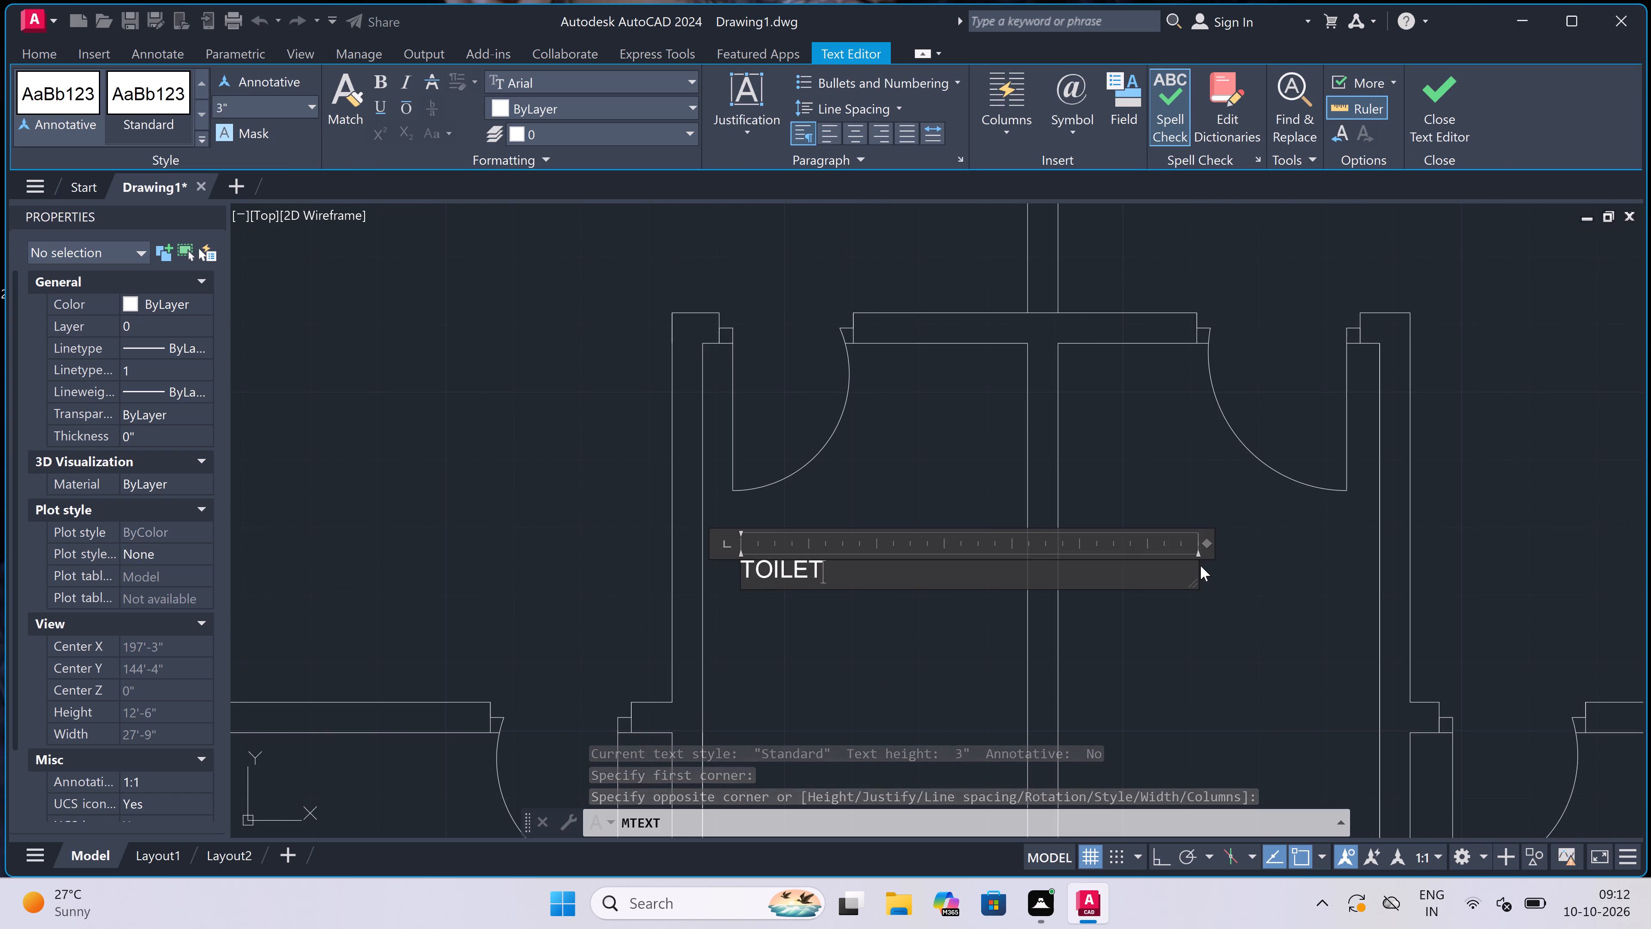
pyautogui.press('Return')
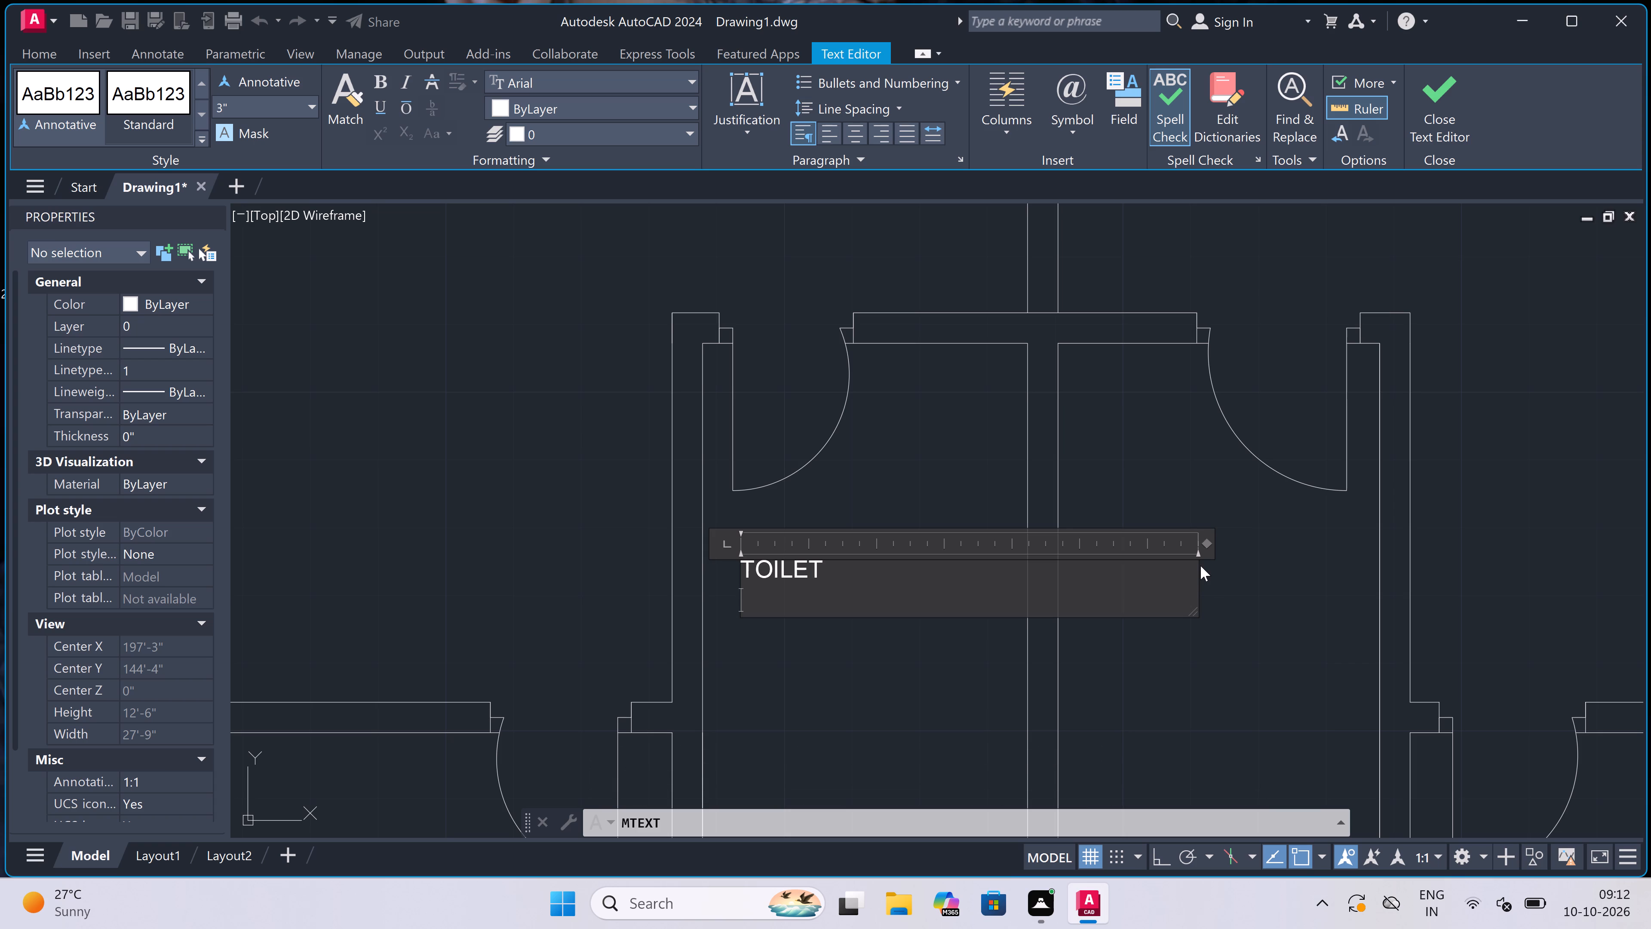
pyautogui.write("4'0")
pyautogui.press('x')
pyautogui.press('8')
pyautogui.write("8'")
pyautogui.press('BackSpace')
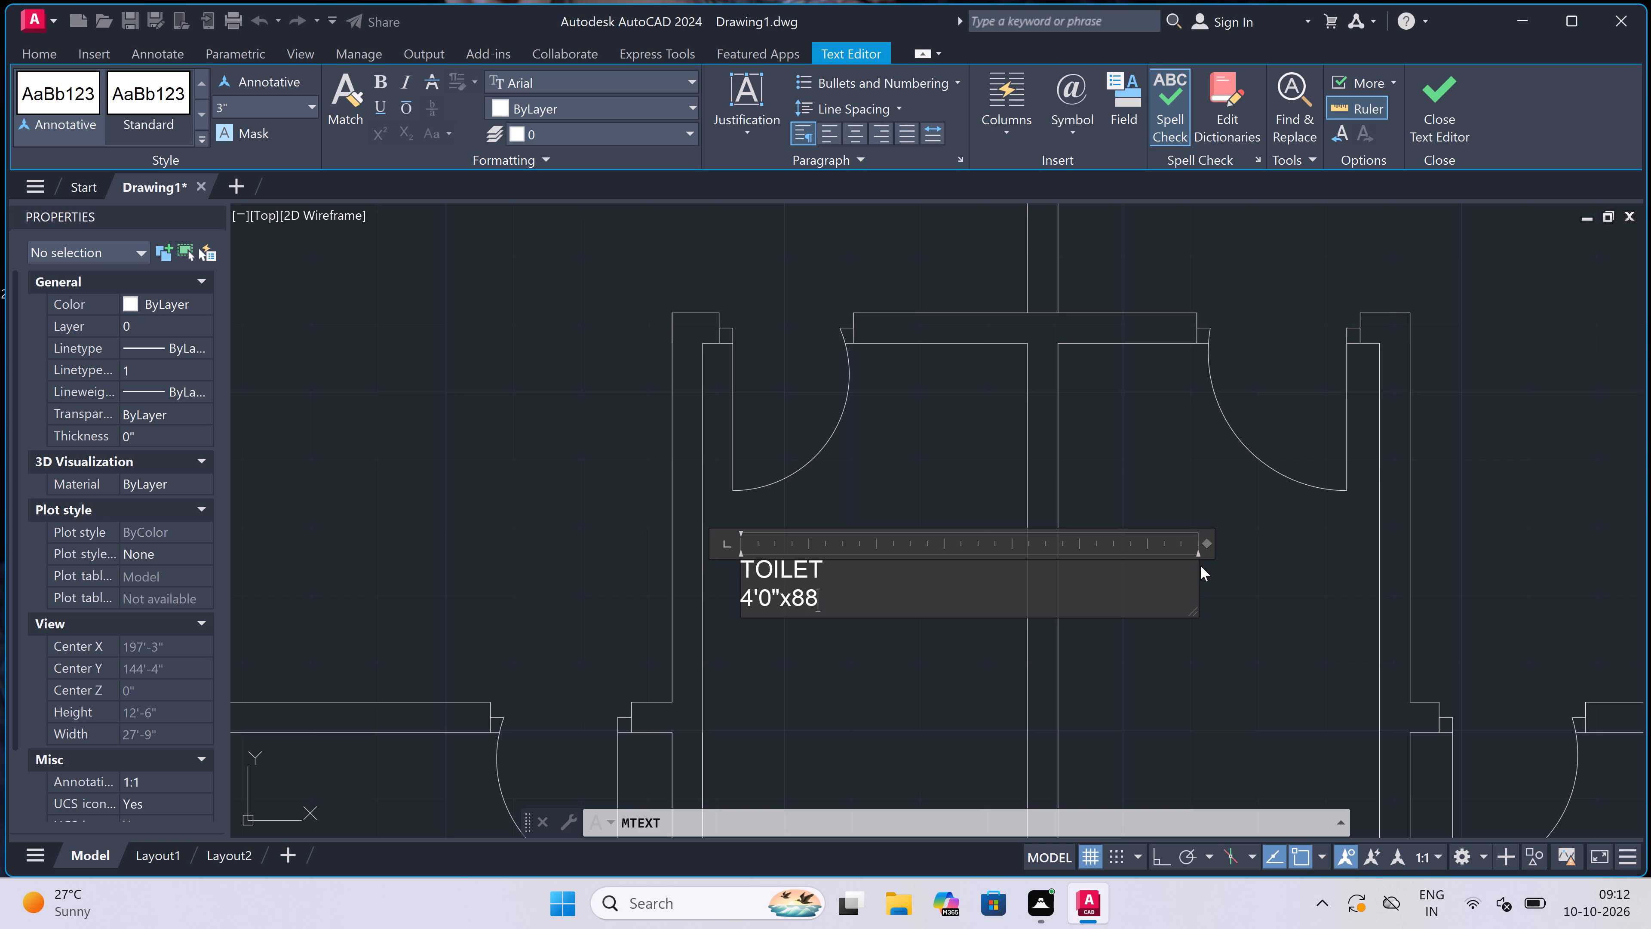
pyautogui.press('BackSpace')
pyautogui.write('\'0"')
pyautogui.click(771, 685)
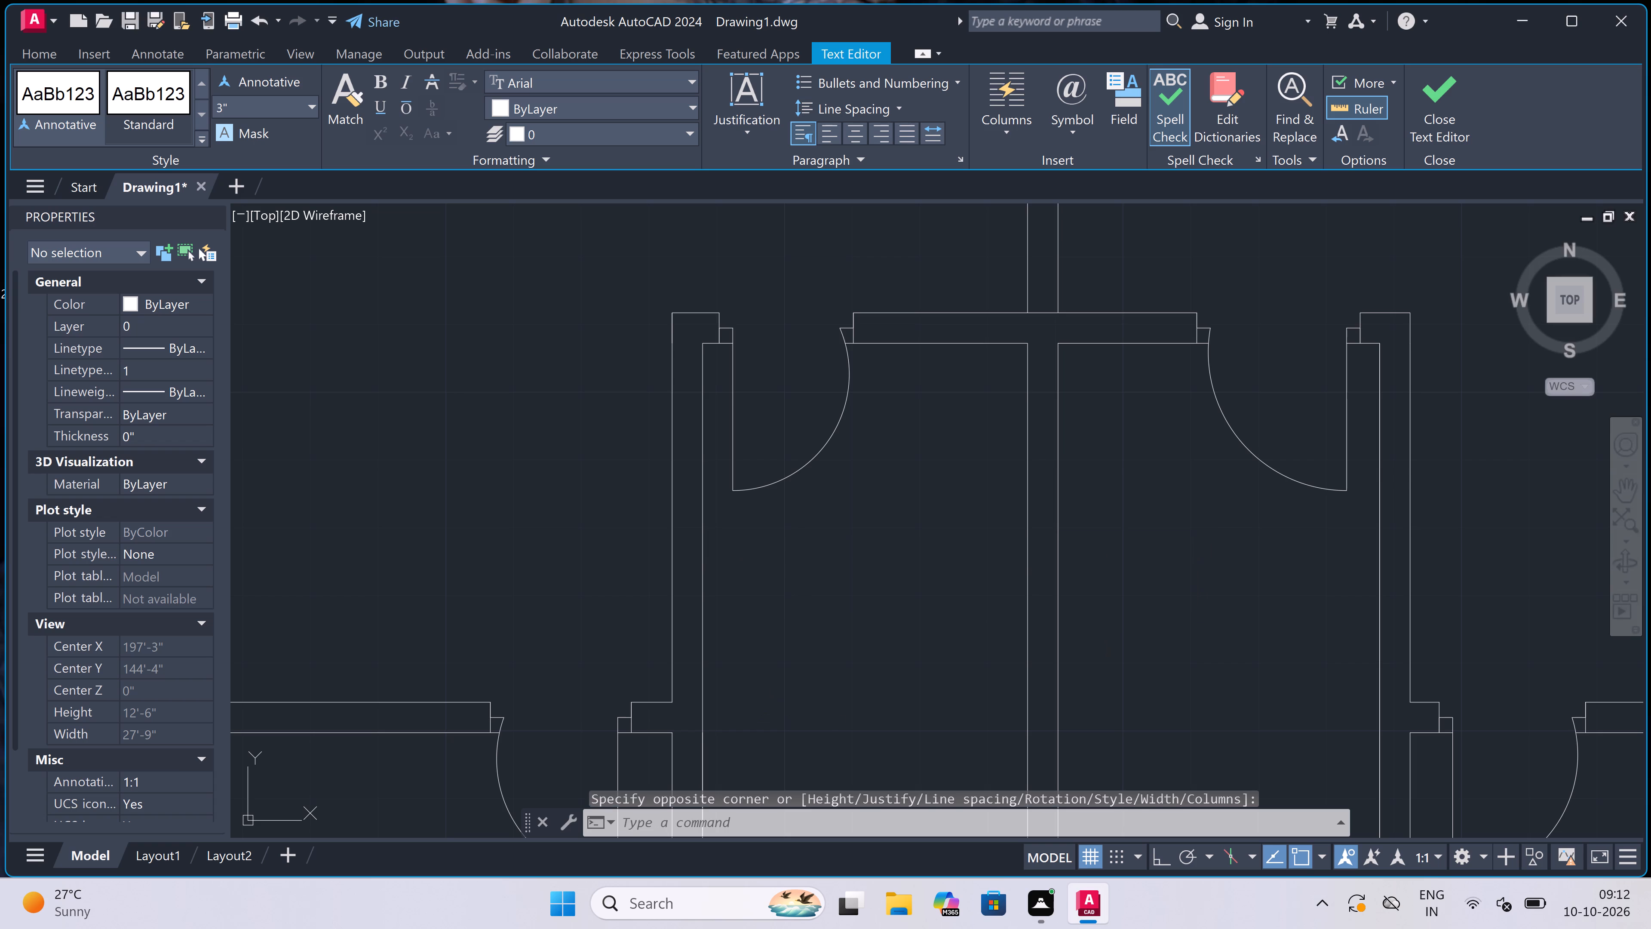
# Label the eastern of the two small rooms between the south bedrooms with 3" multiline text reading TOILET and 4'0"x8'0" on two lines.
pyautogui.scroll(-7, 778, 618)
pyautogui.scroll(3, 826, 609)
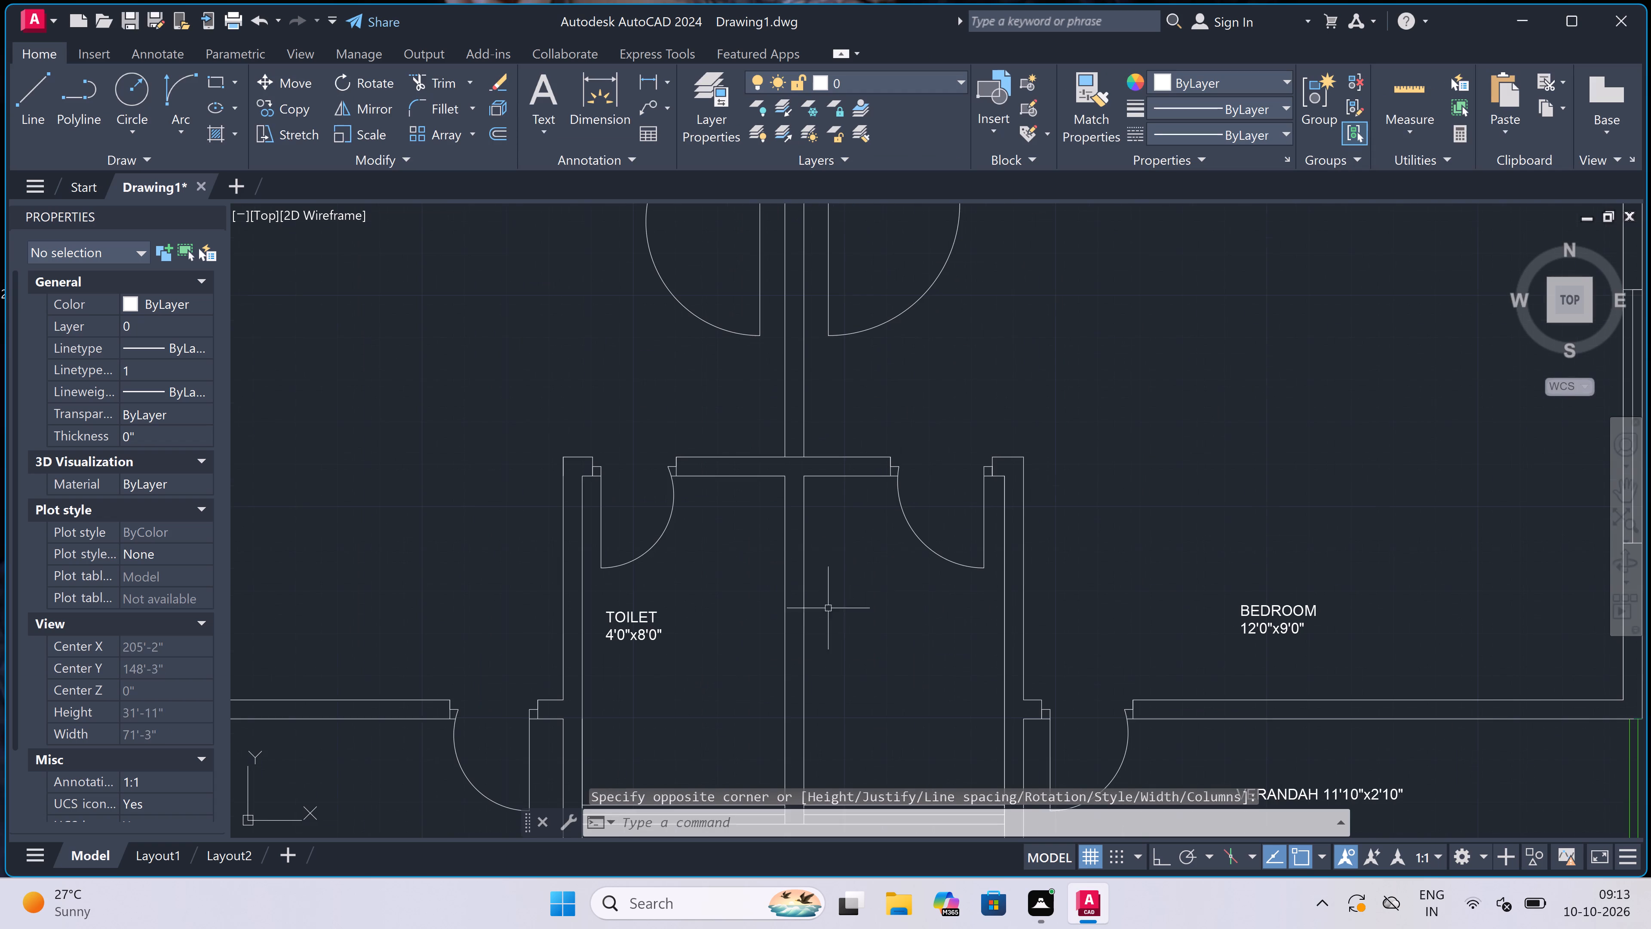
pyautogui.press('space')
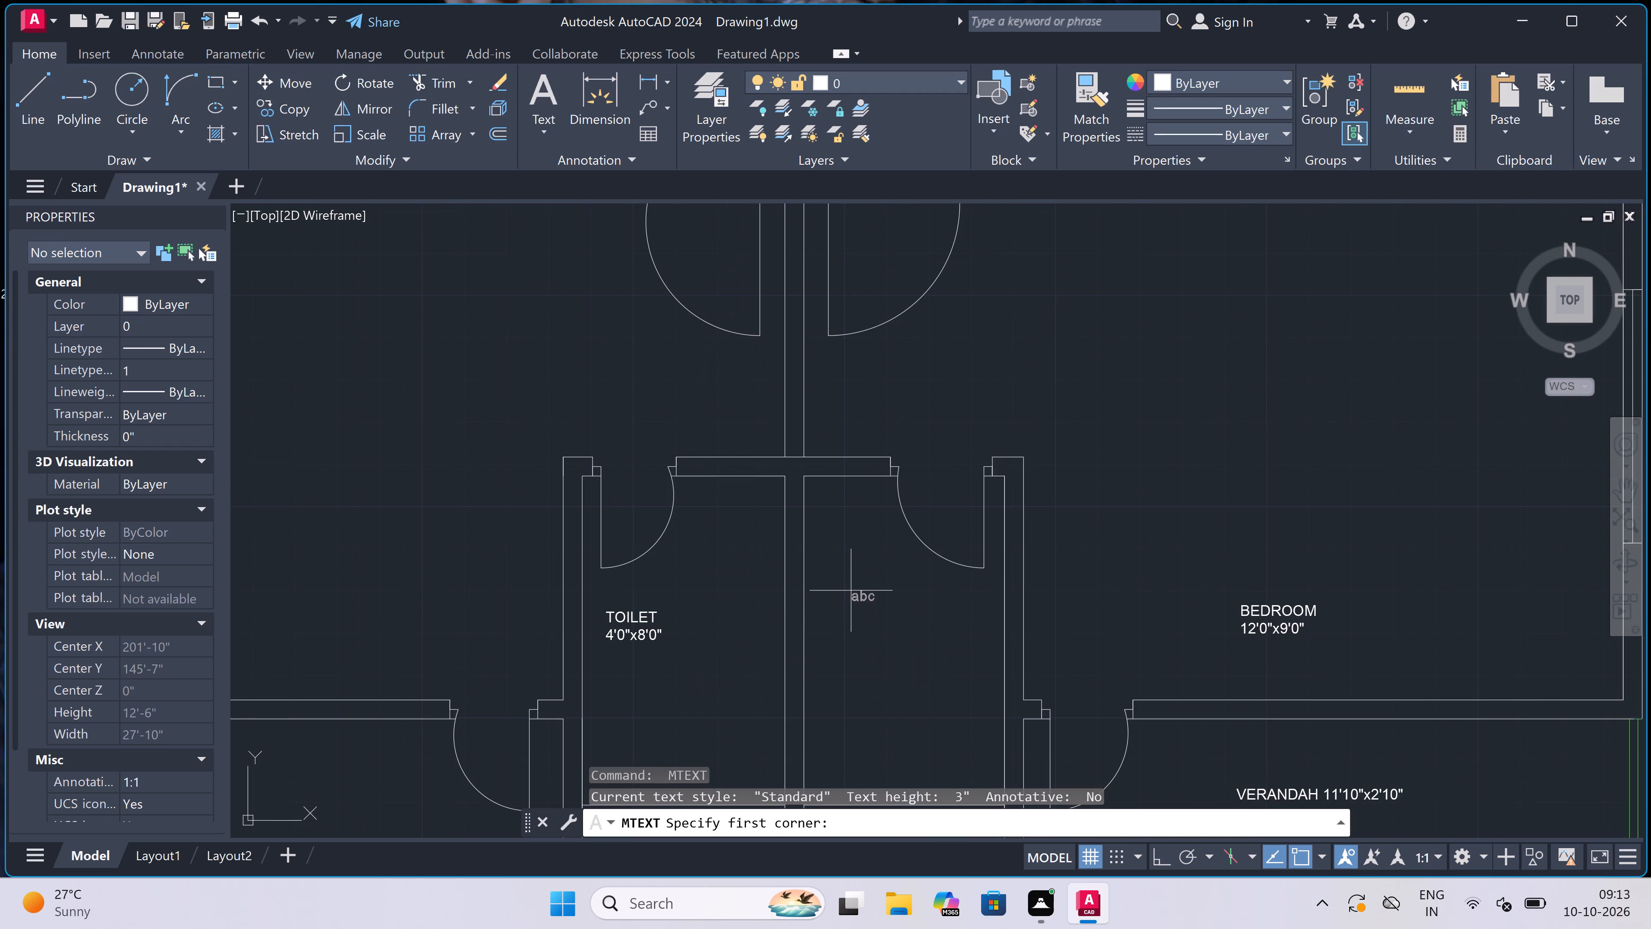
pyautogui.click(849, 619)
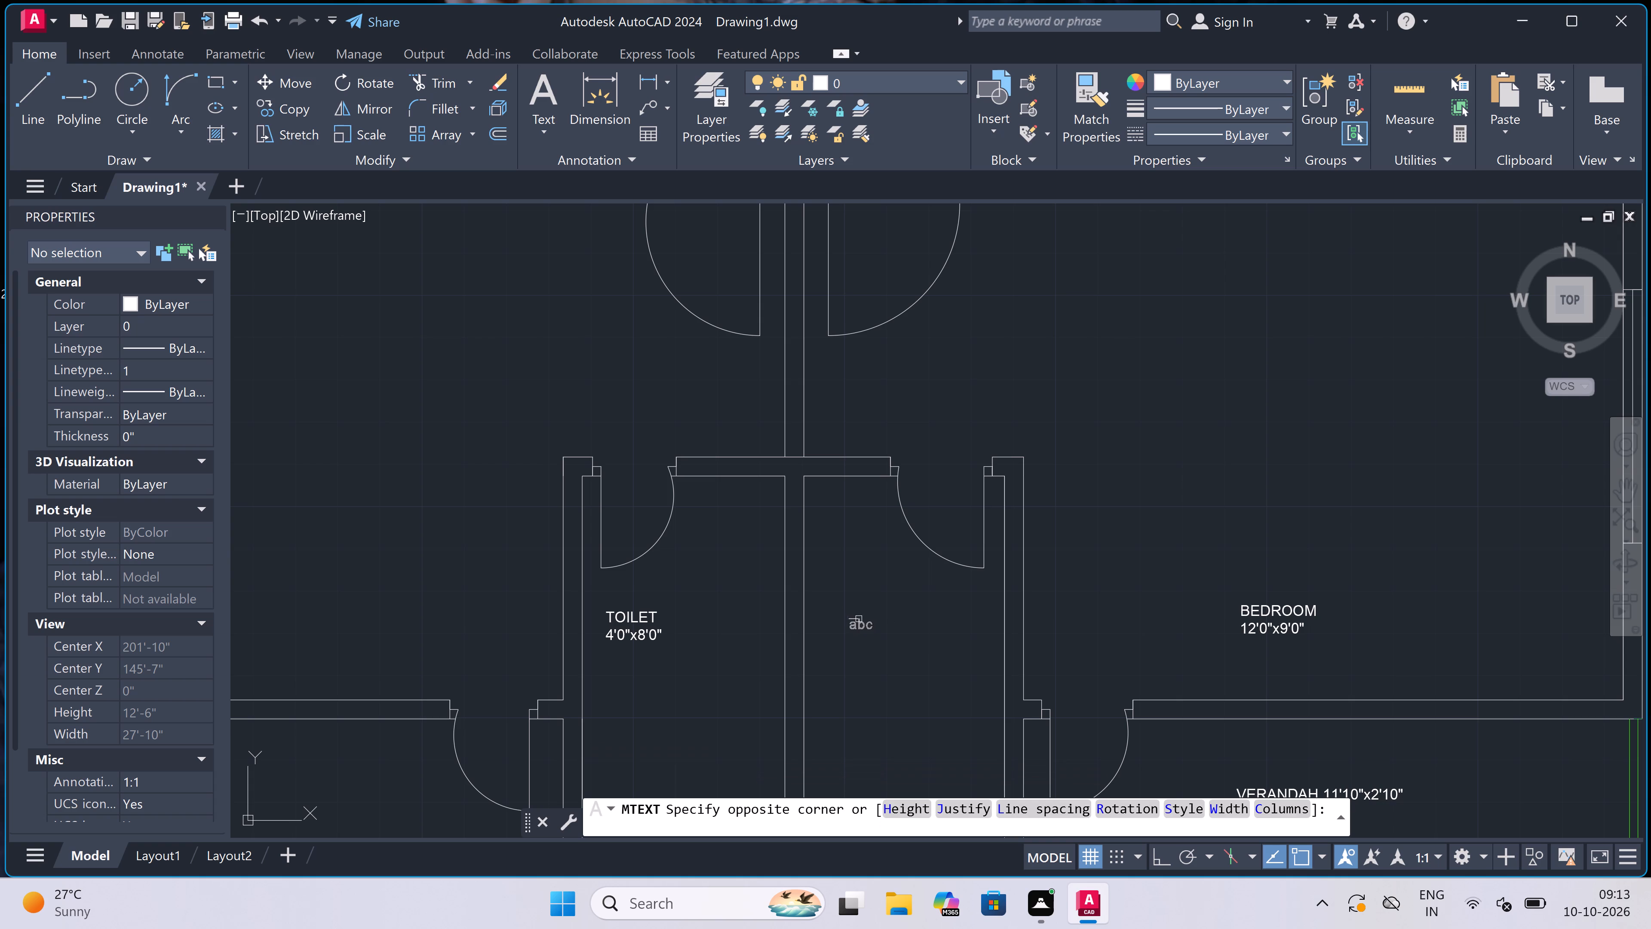
pyautogui.doubleClick(1259, 595)
pyautogui.scroll(3, 897, 591)
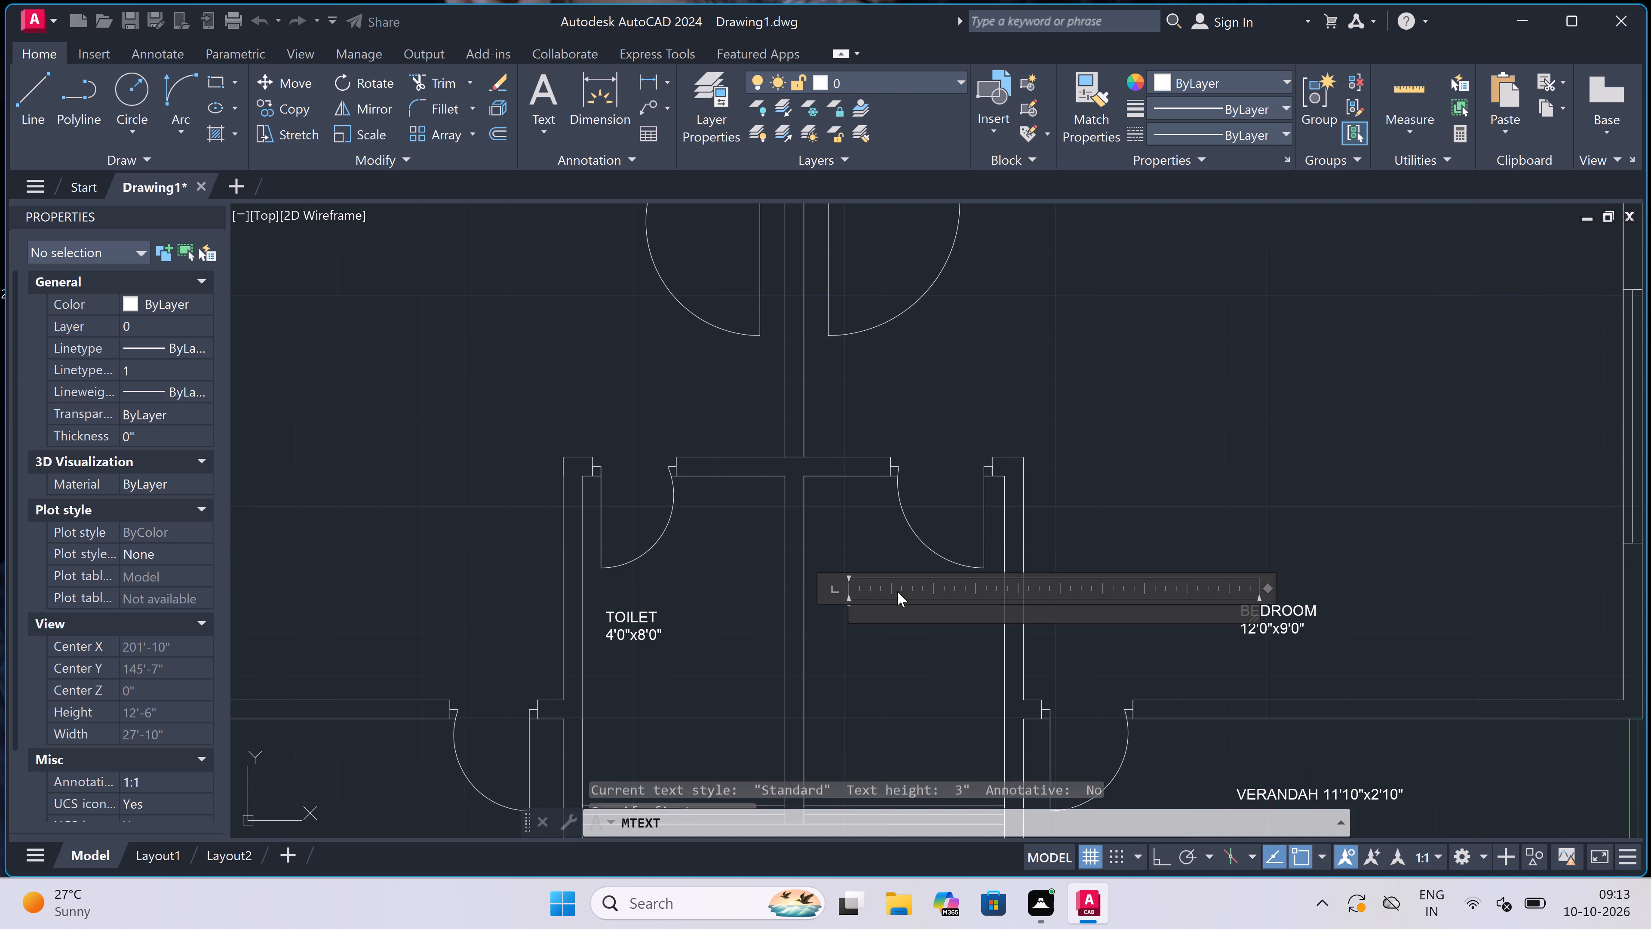
pyautogui.scroll(1, 884, 655)
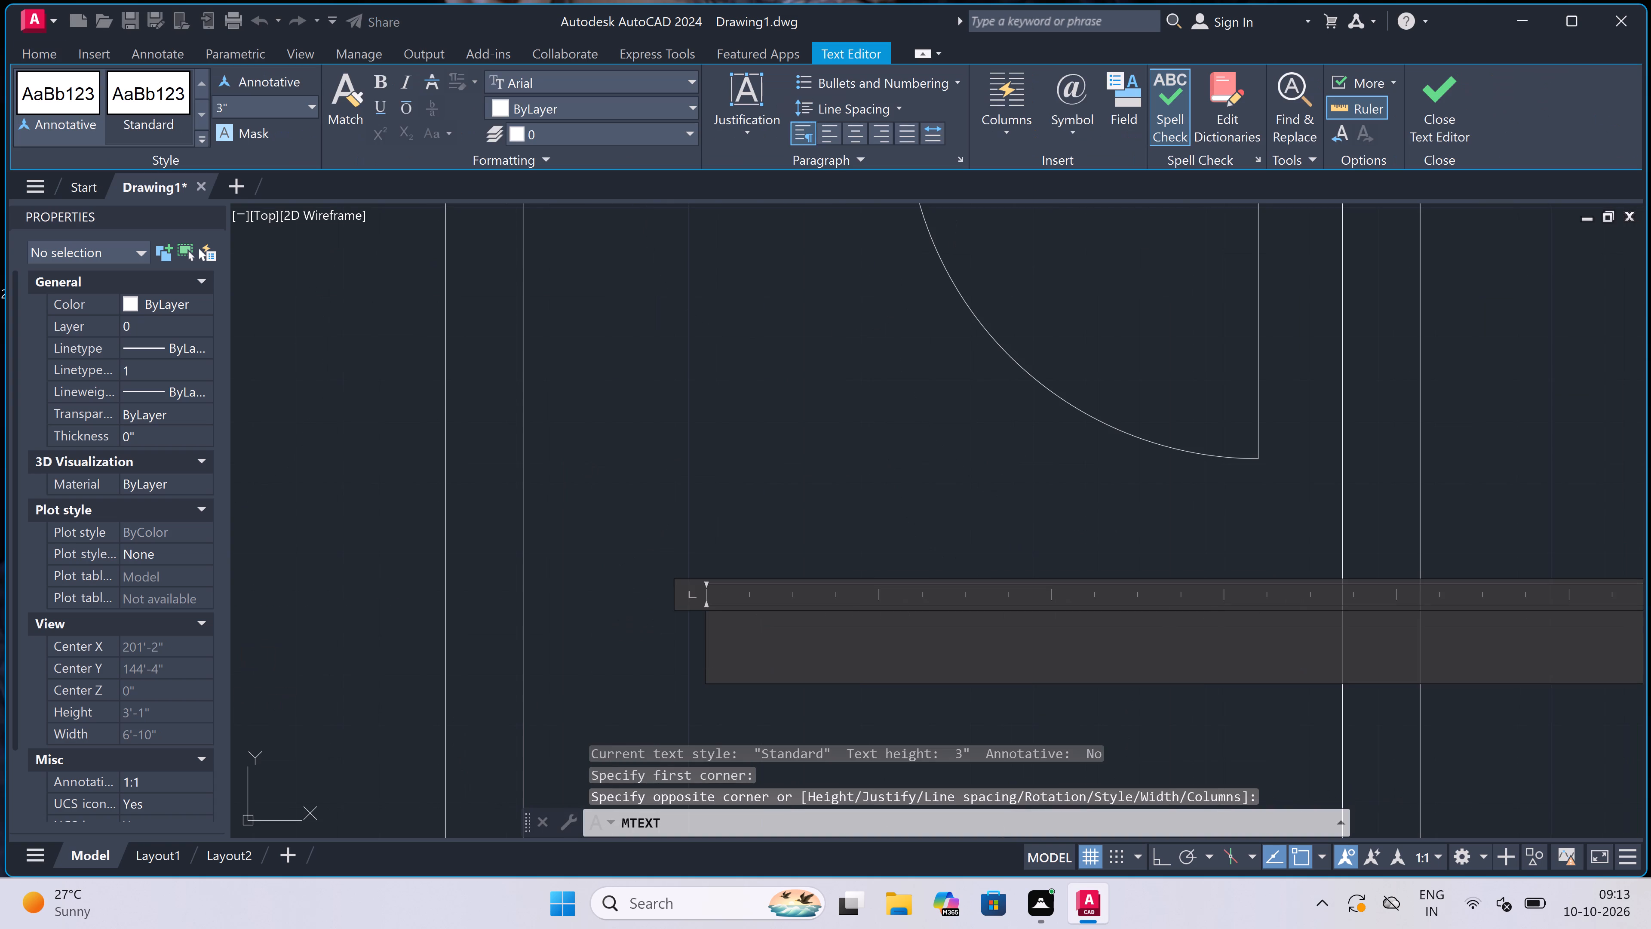
pyautogui.write('TOILET')
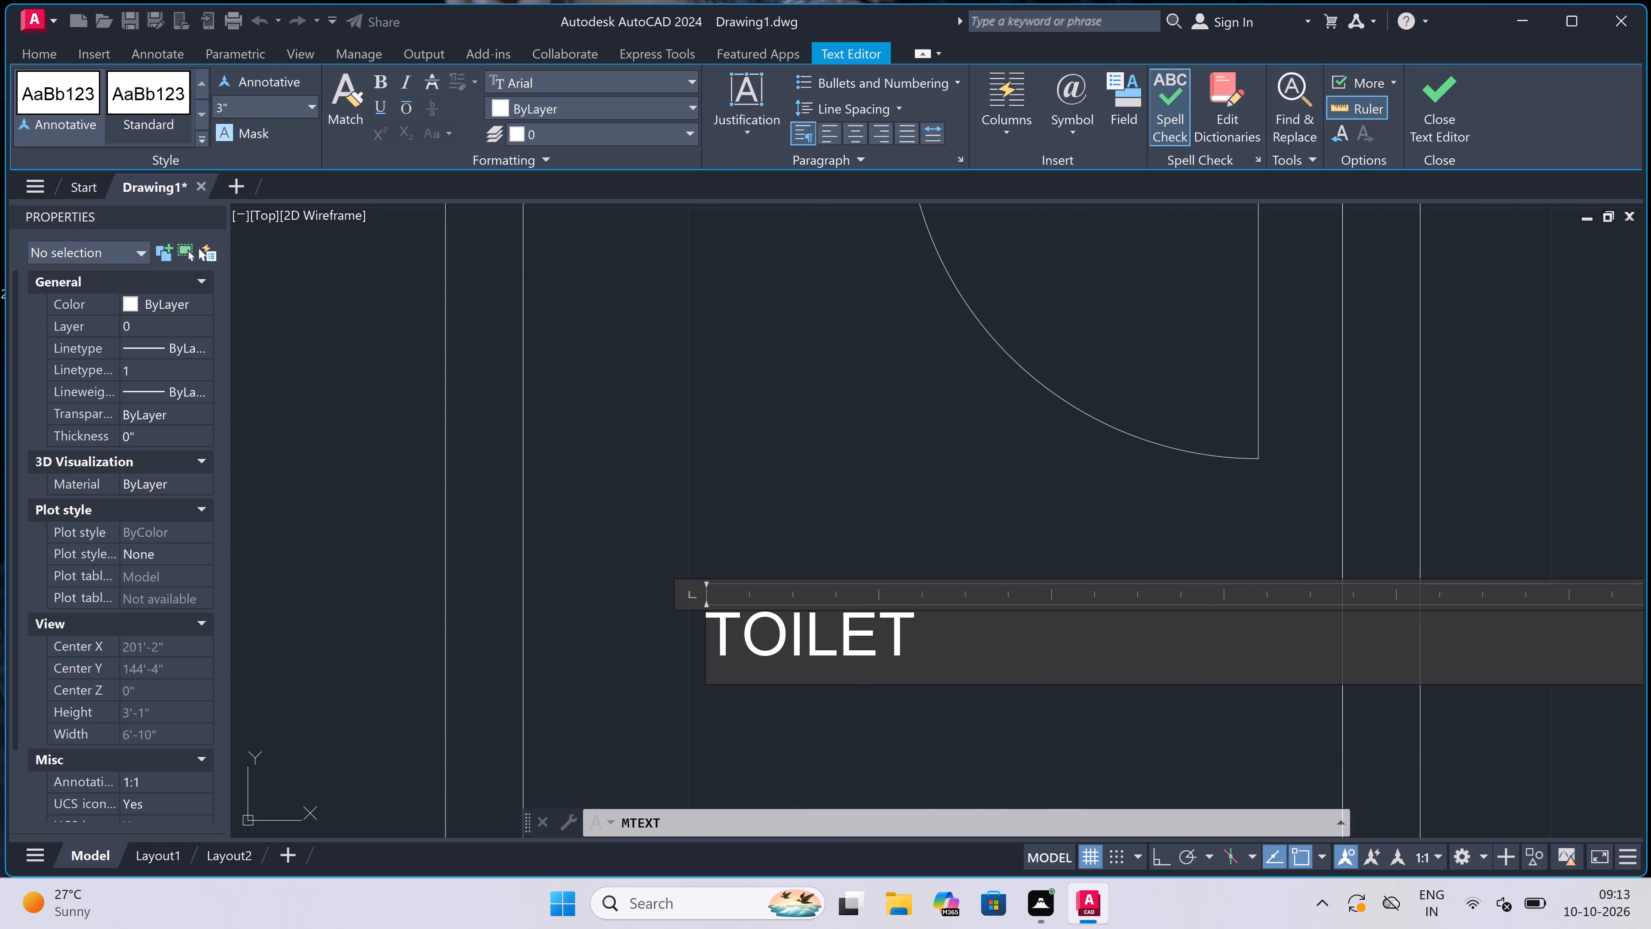
pyautogui.press('Return')
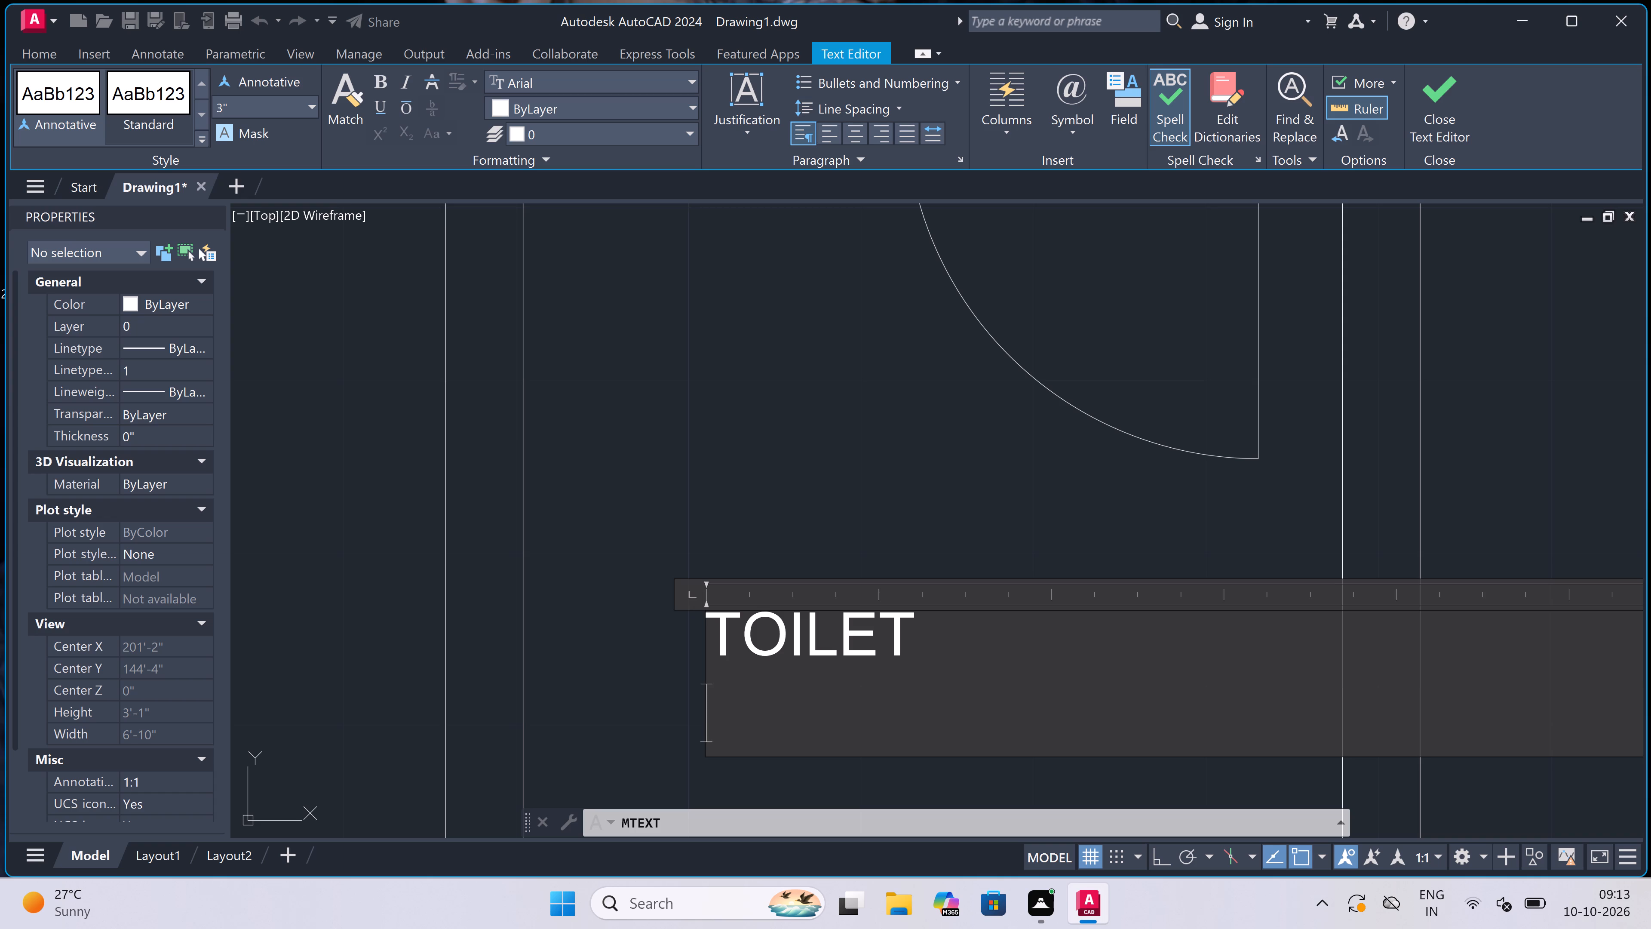
pyautogui.write("4'0")
pyautogui.hotkey('shift', '"')
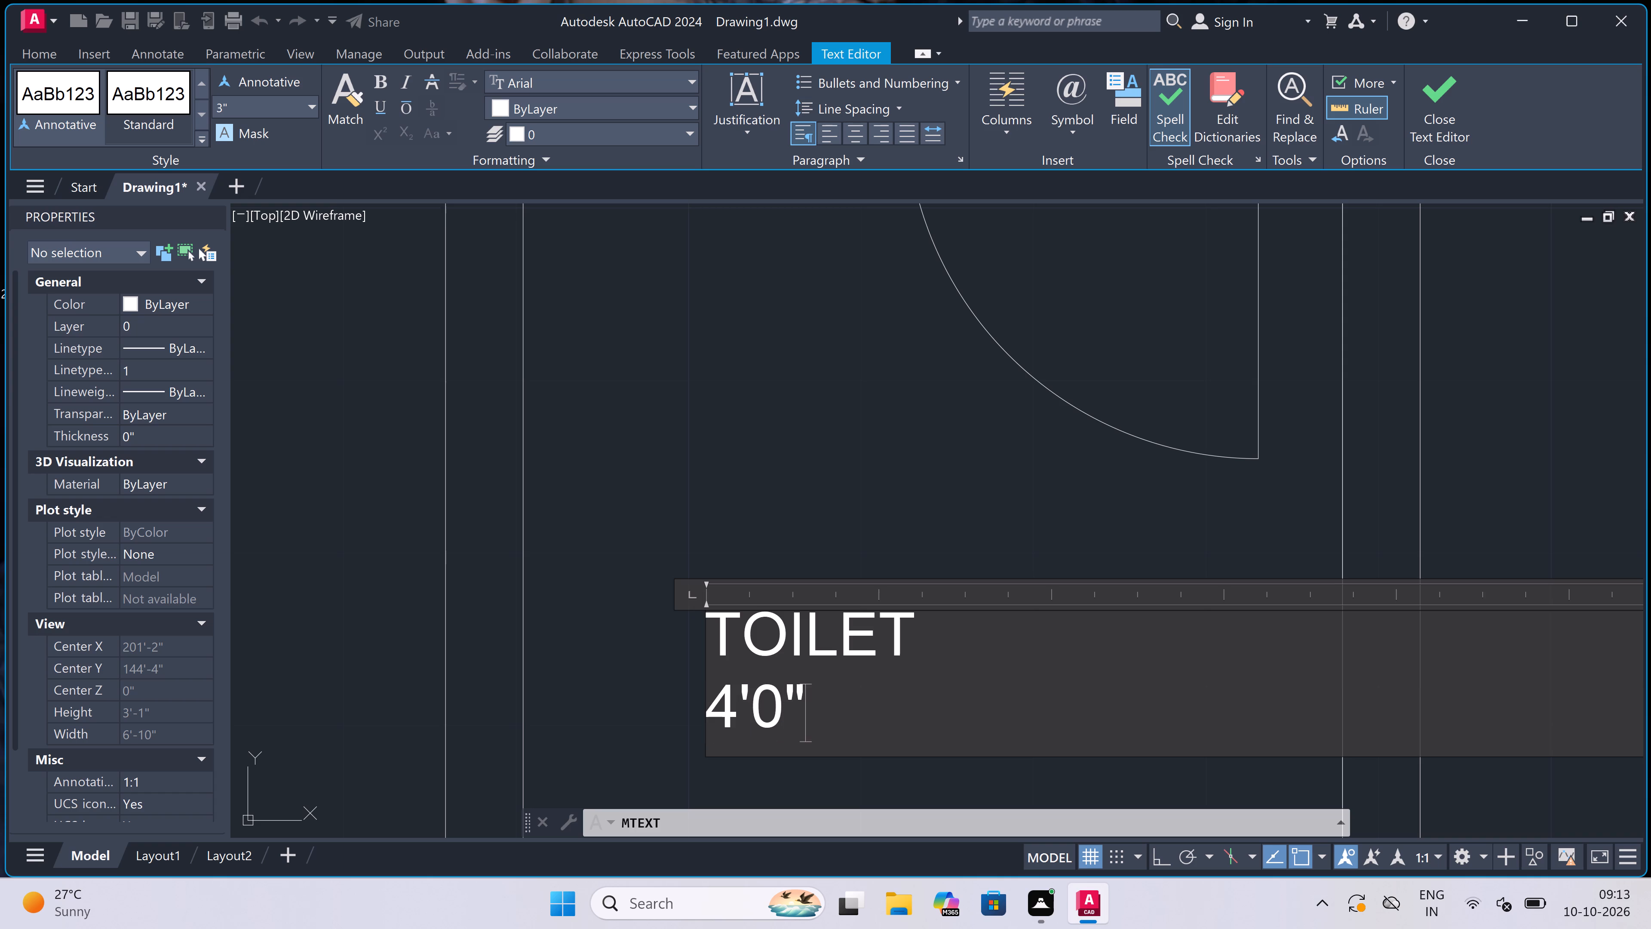
pyautogui.press('x')
pyautogui.write('8\'0"')
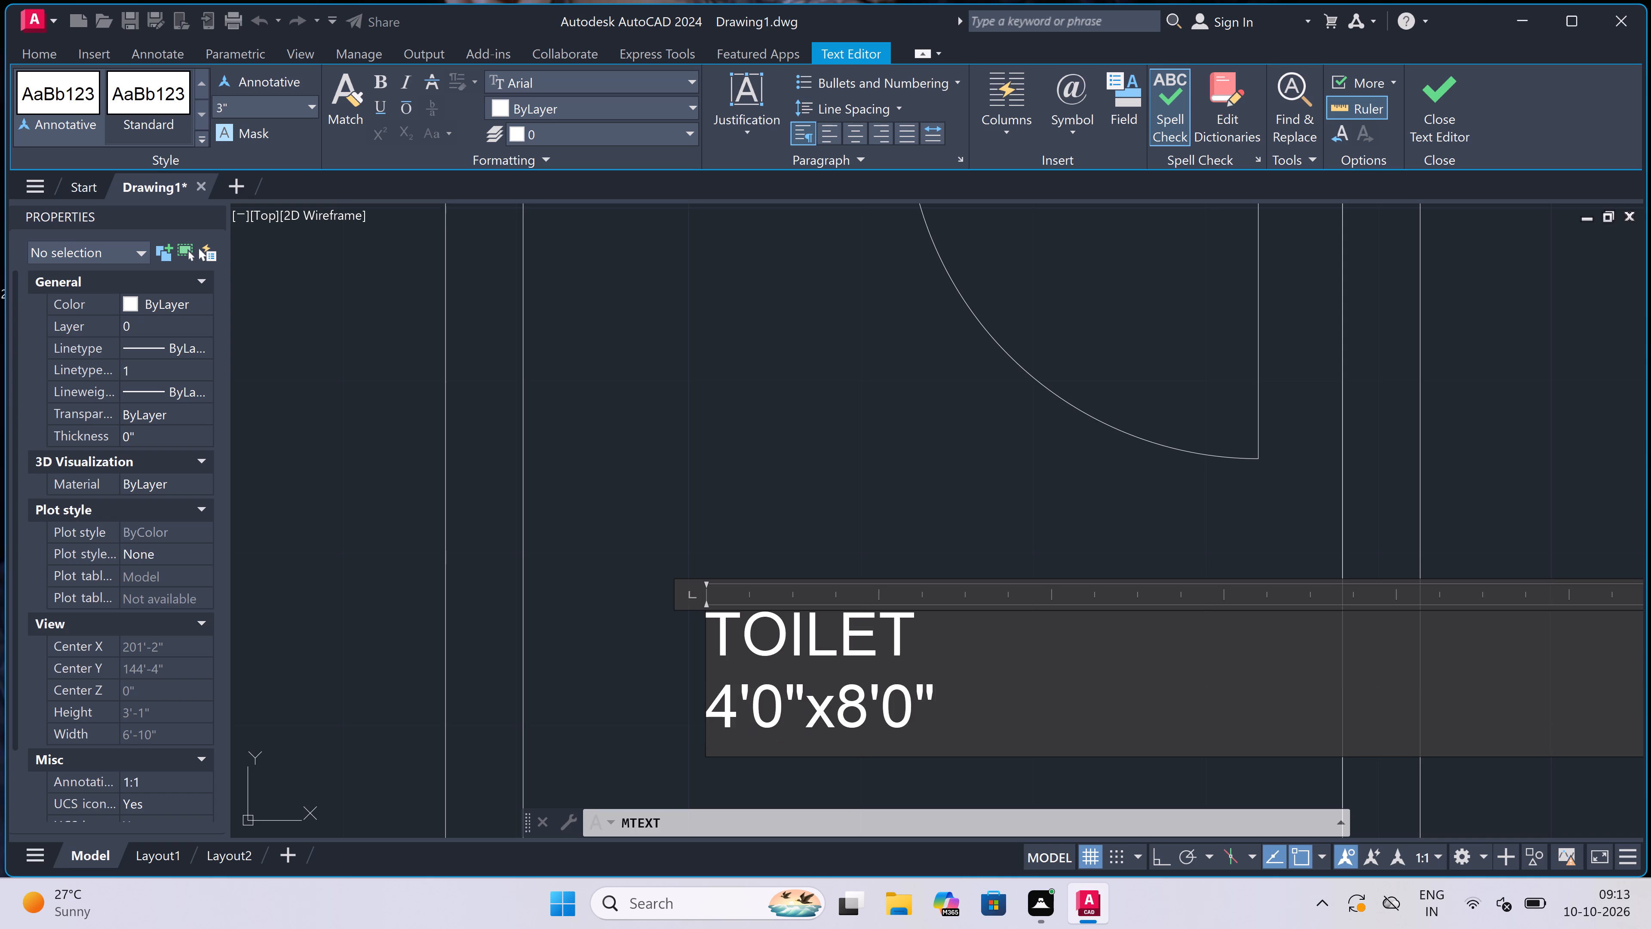
pyautogui.click(675, 455)
# Select all the multiline text labels in the plan by picking the southeast BEDROOM label and using Select Similar.
pyautogui.scroll(-3, 767, 544)
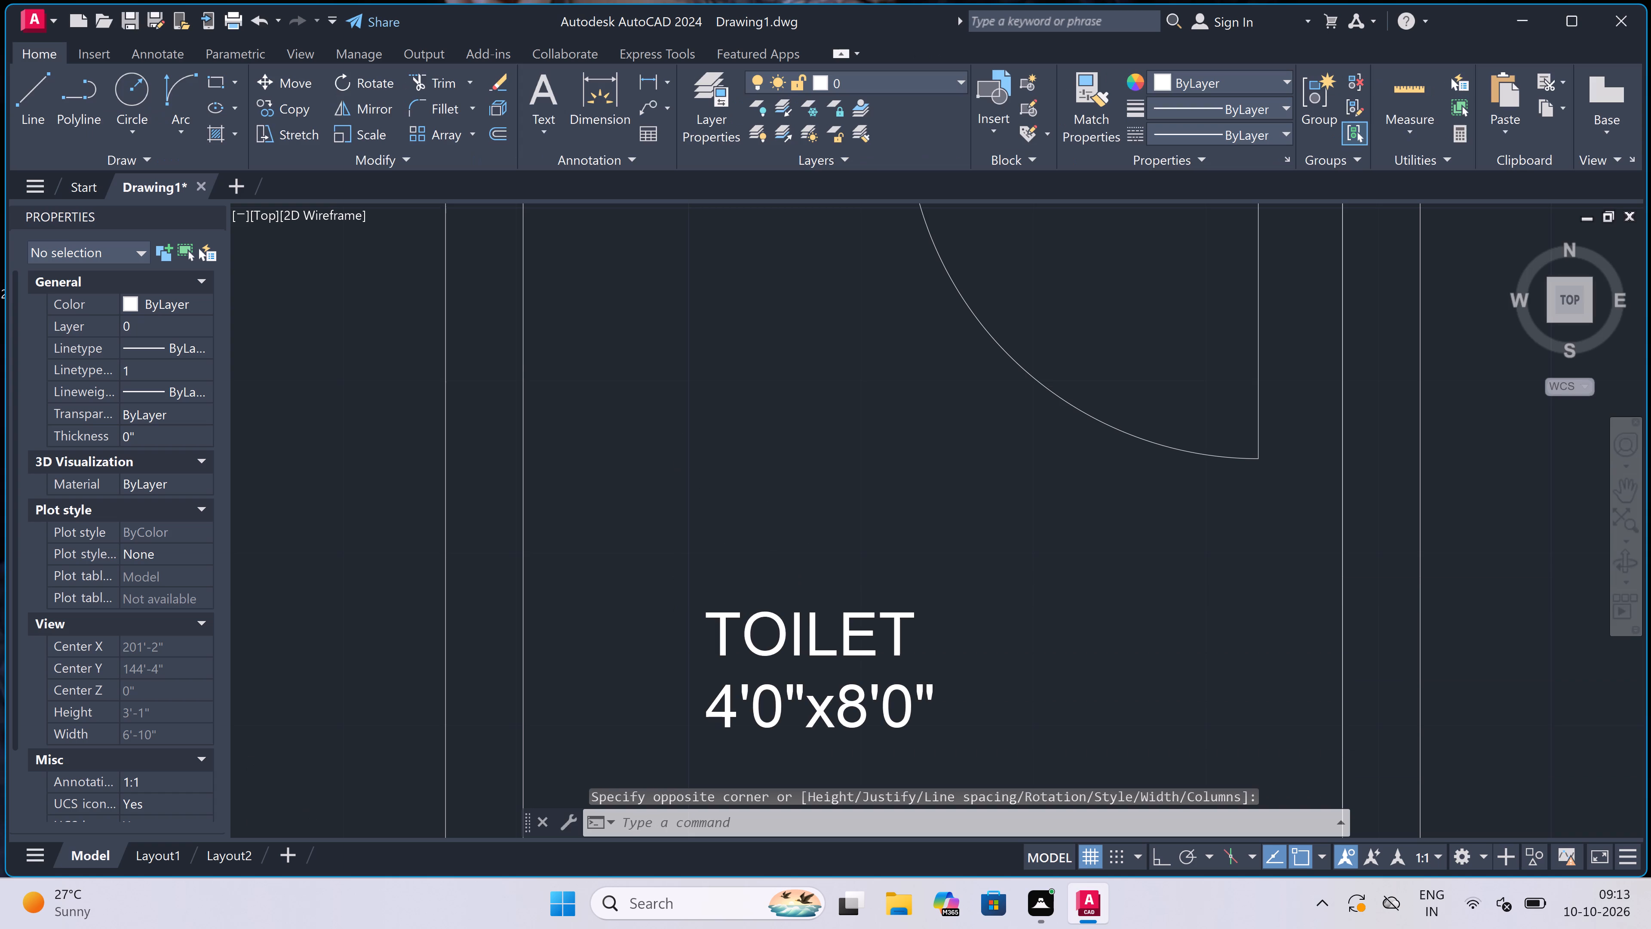
pyautogui.scroll(-4, 767, 544)
pyautogui.scroll(2, 772, 552)
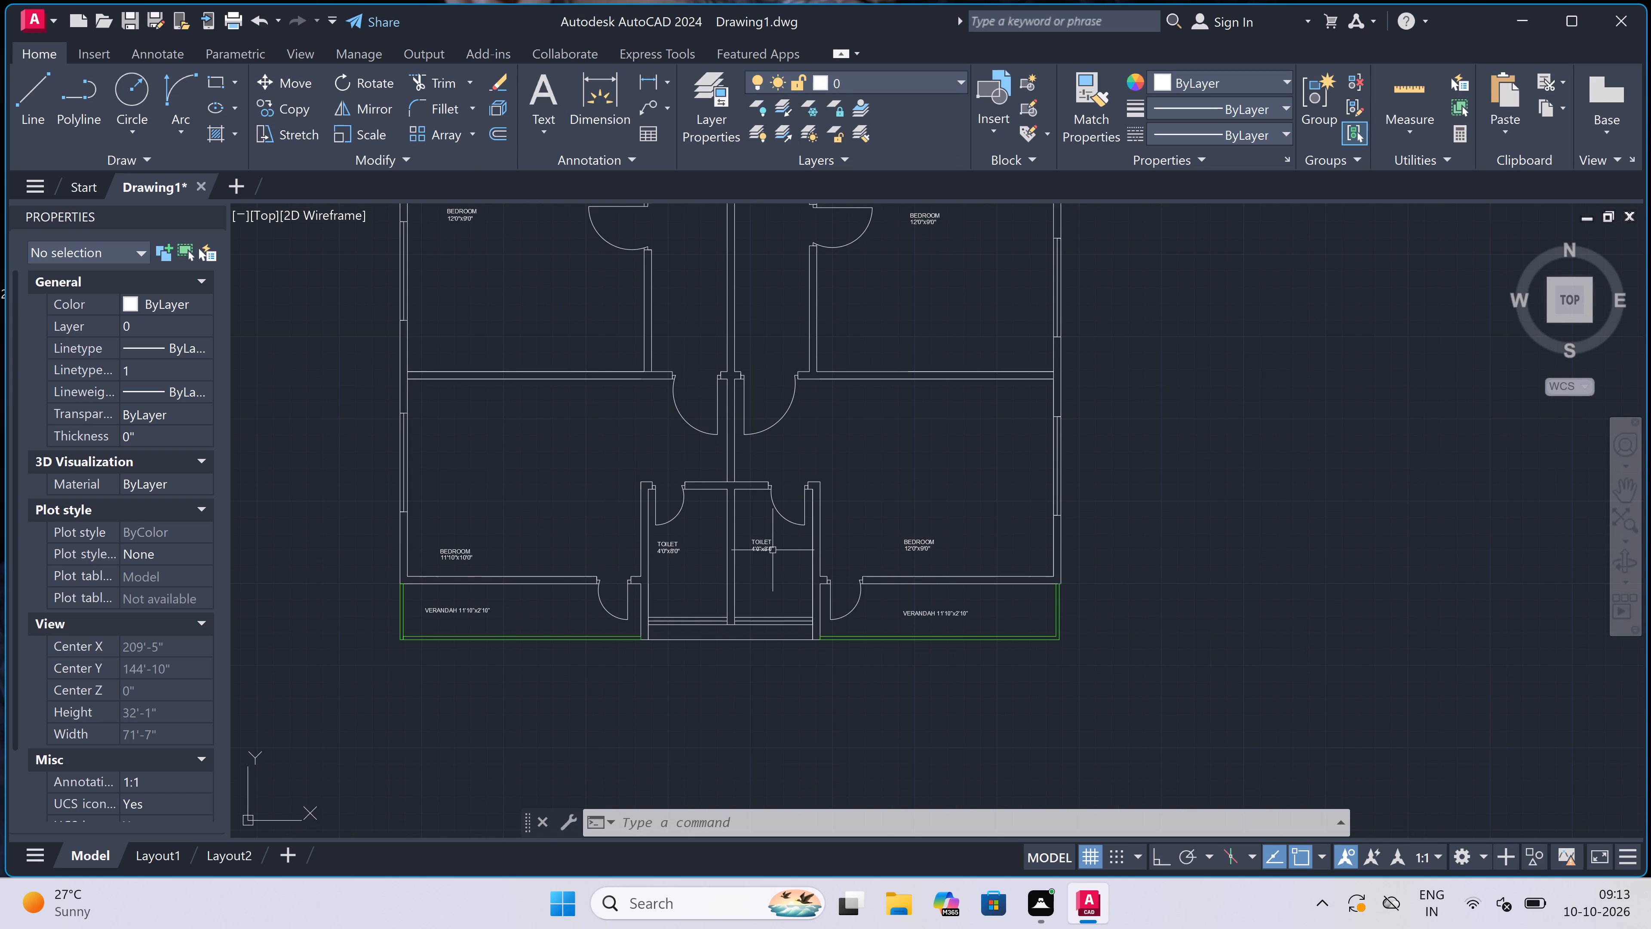
pyautogui.scroll(1, 928, 552)
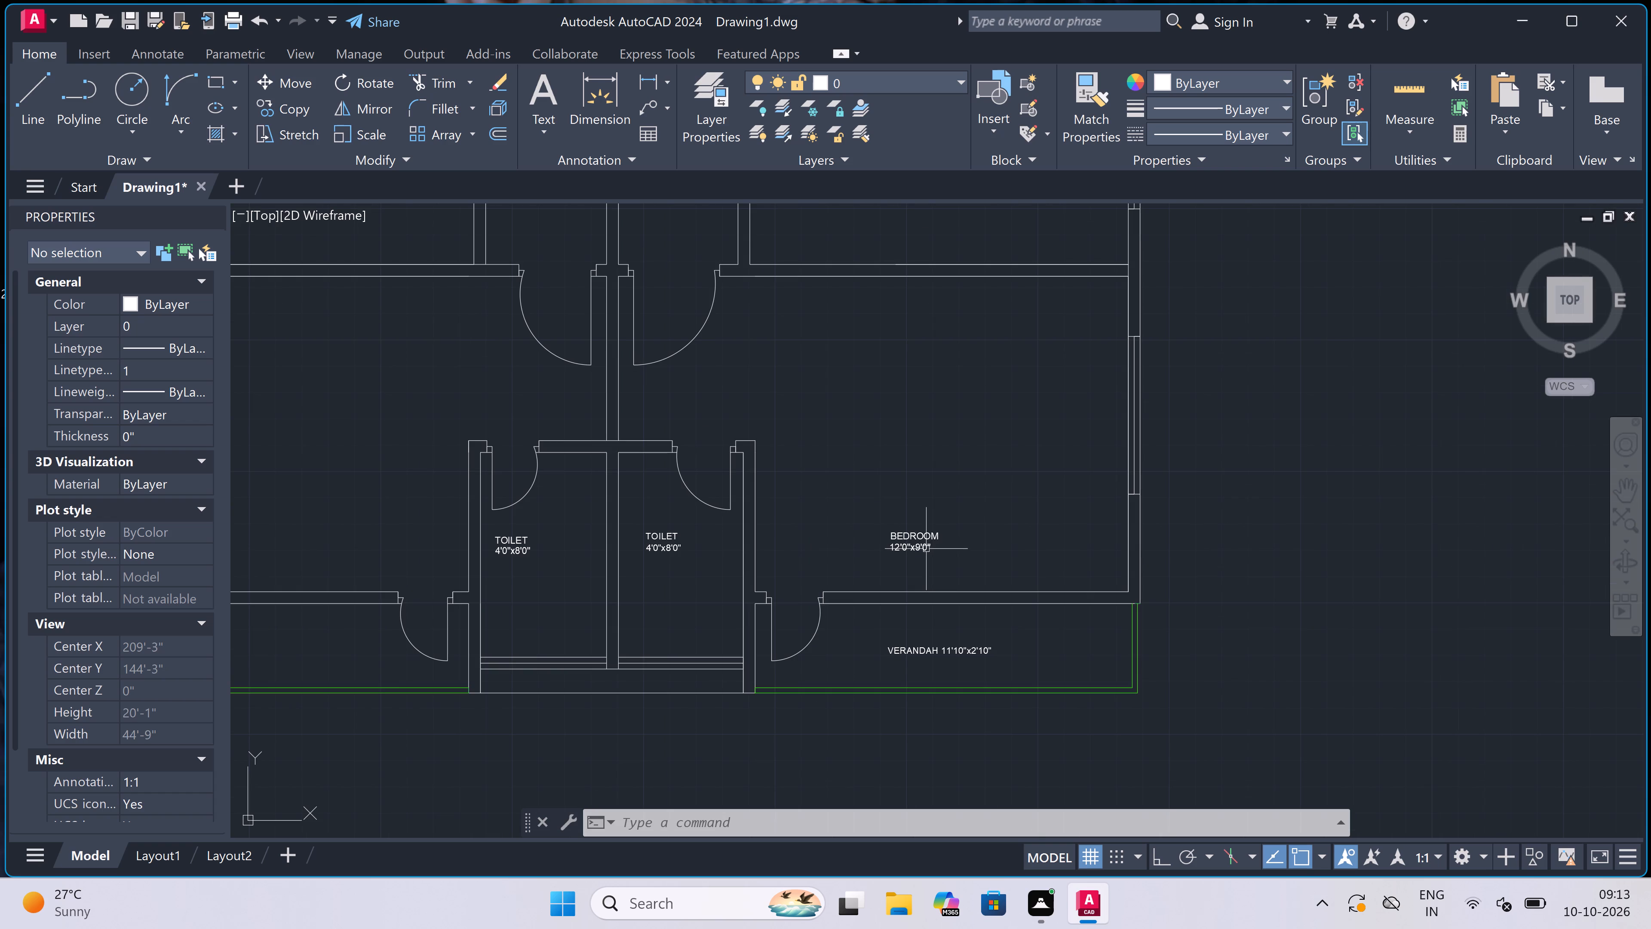
pyautogui.click(924, 541)
pyautogui.rightClick(887, 480)
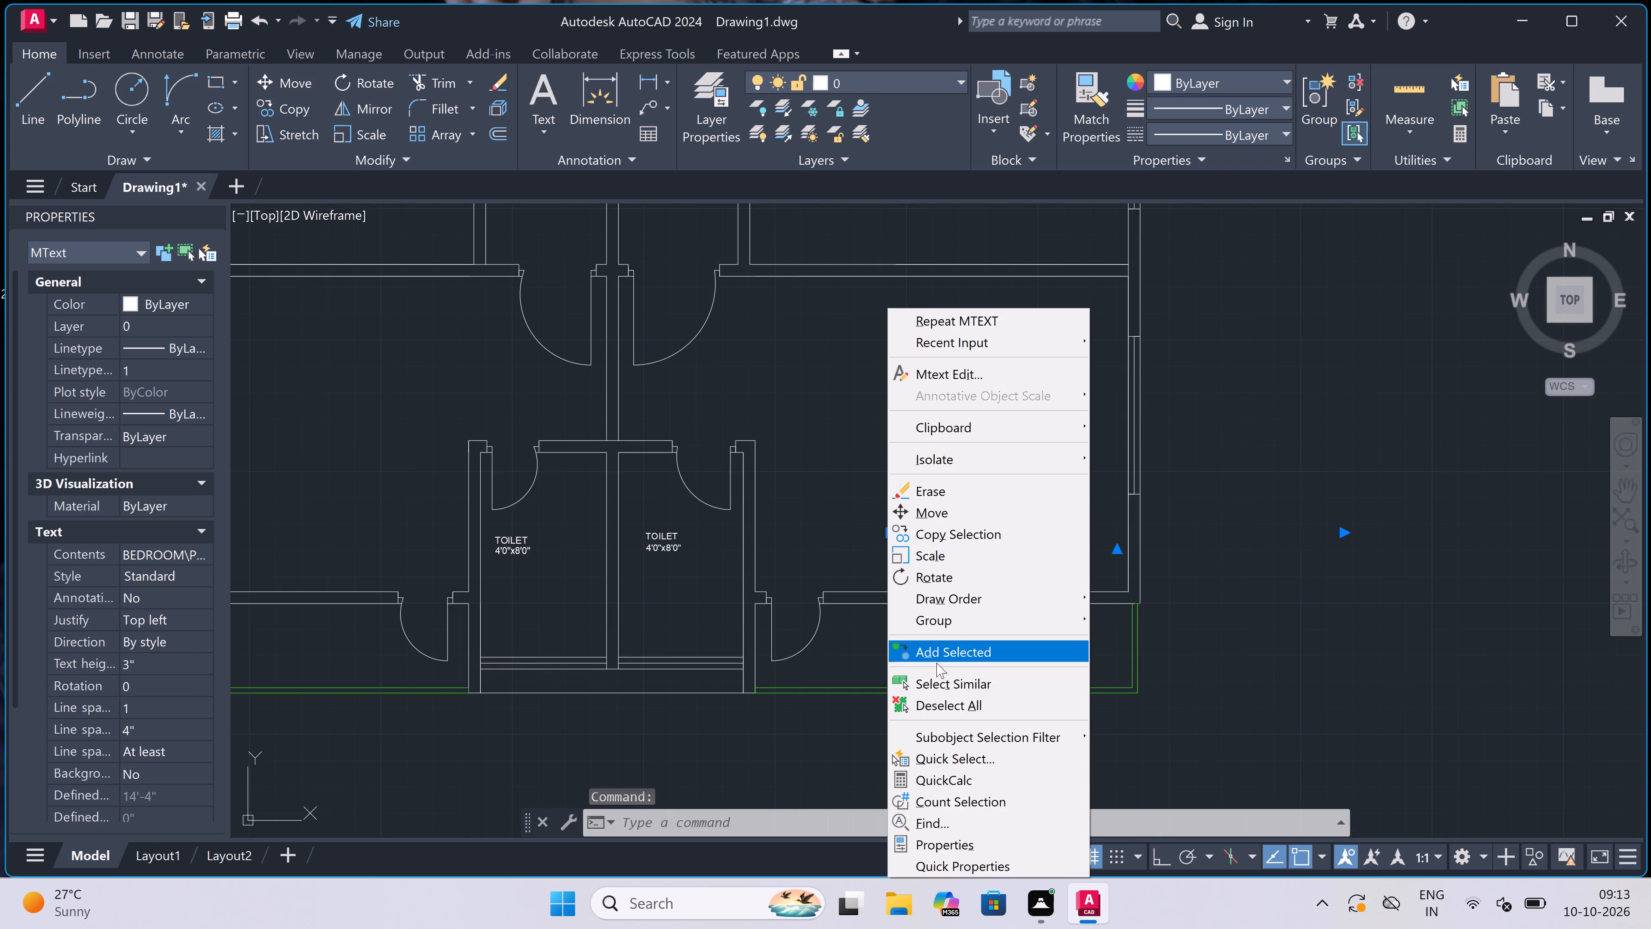
pyautogui.doubleClick(945, 684)
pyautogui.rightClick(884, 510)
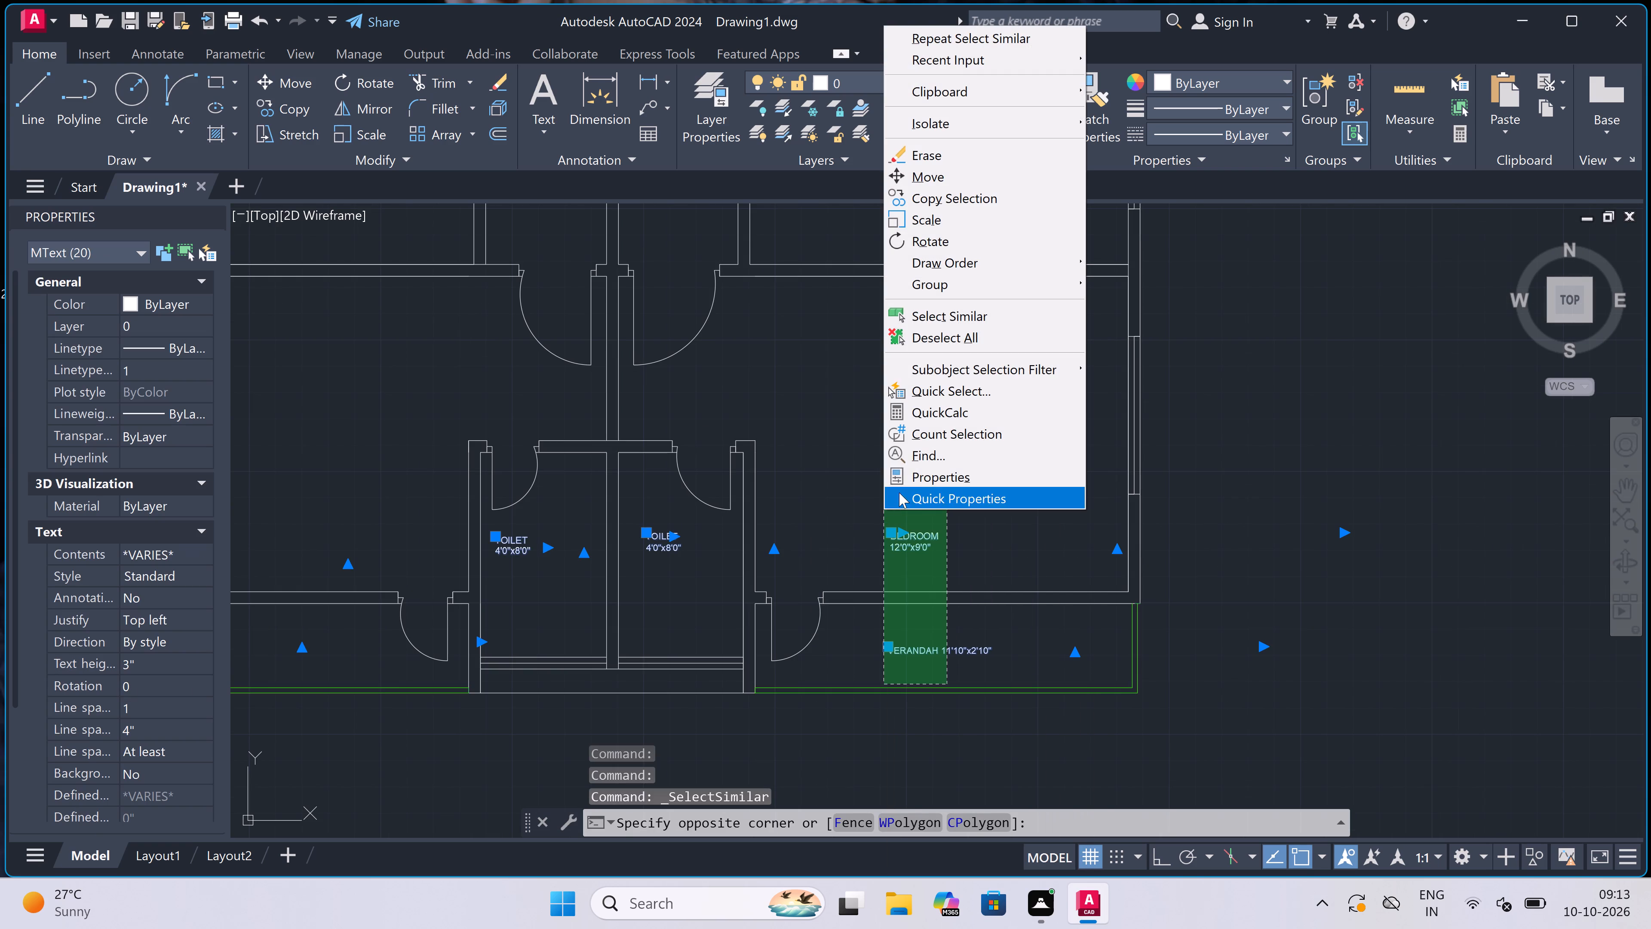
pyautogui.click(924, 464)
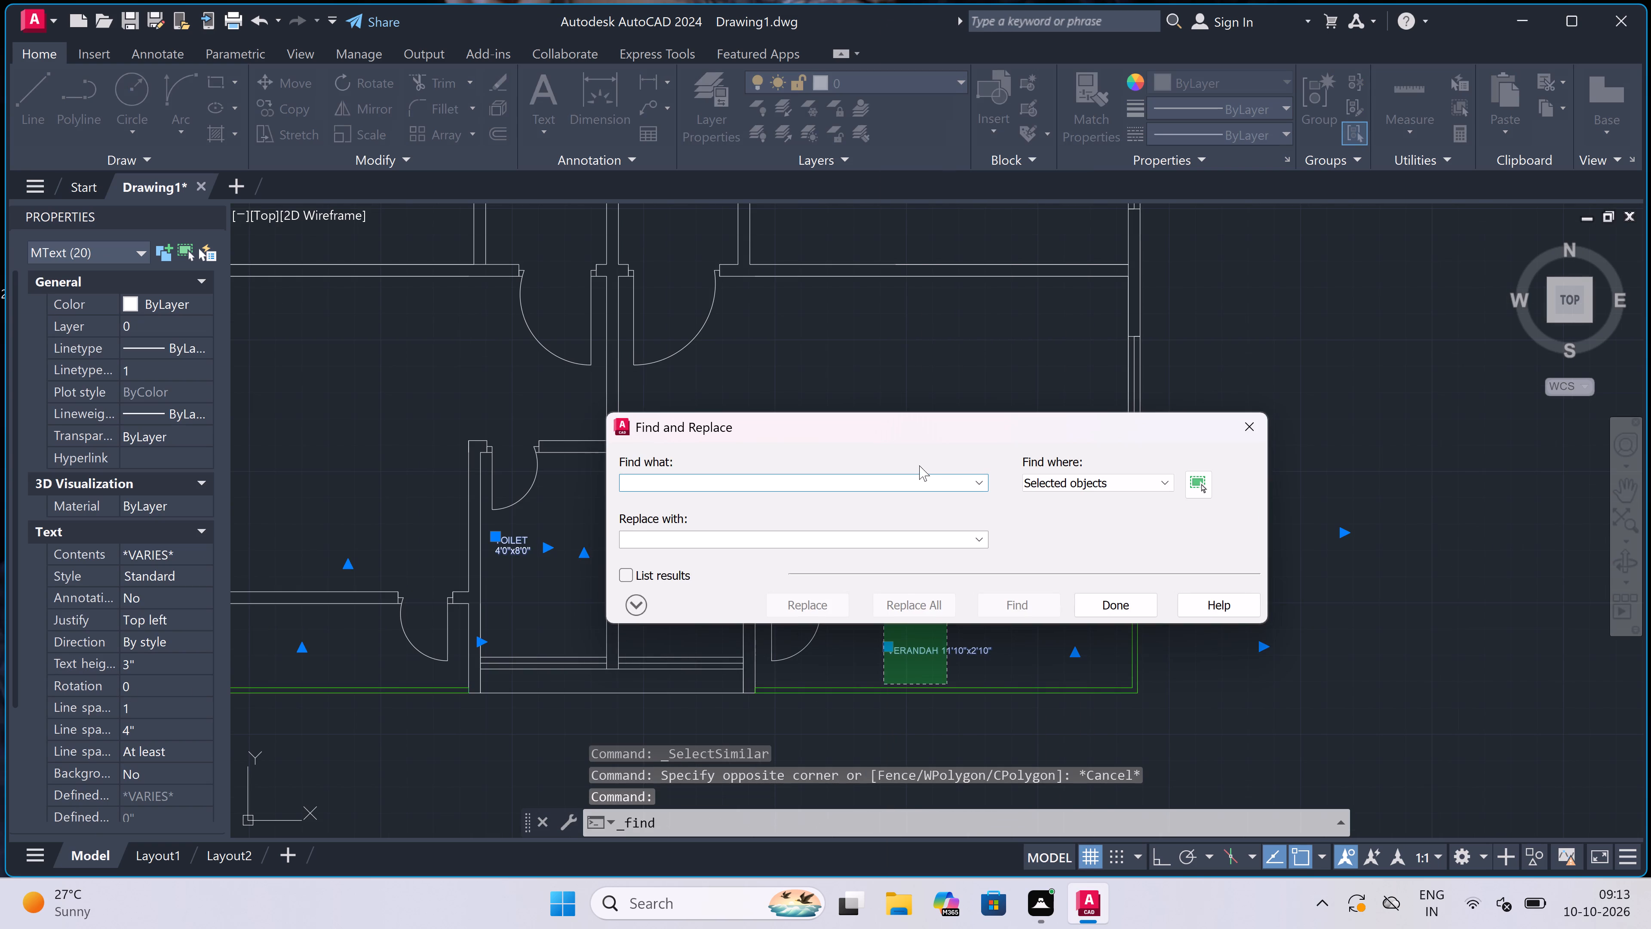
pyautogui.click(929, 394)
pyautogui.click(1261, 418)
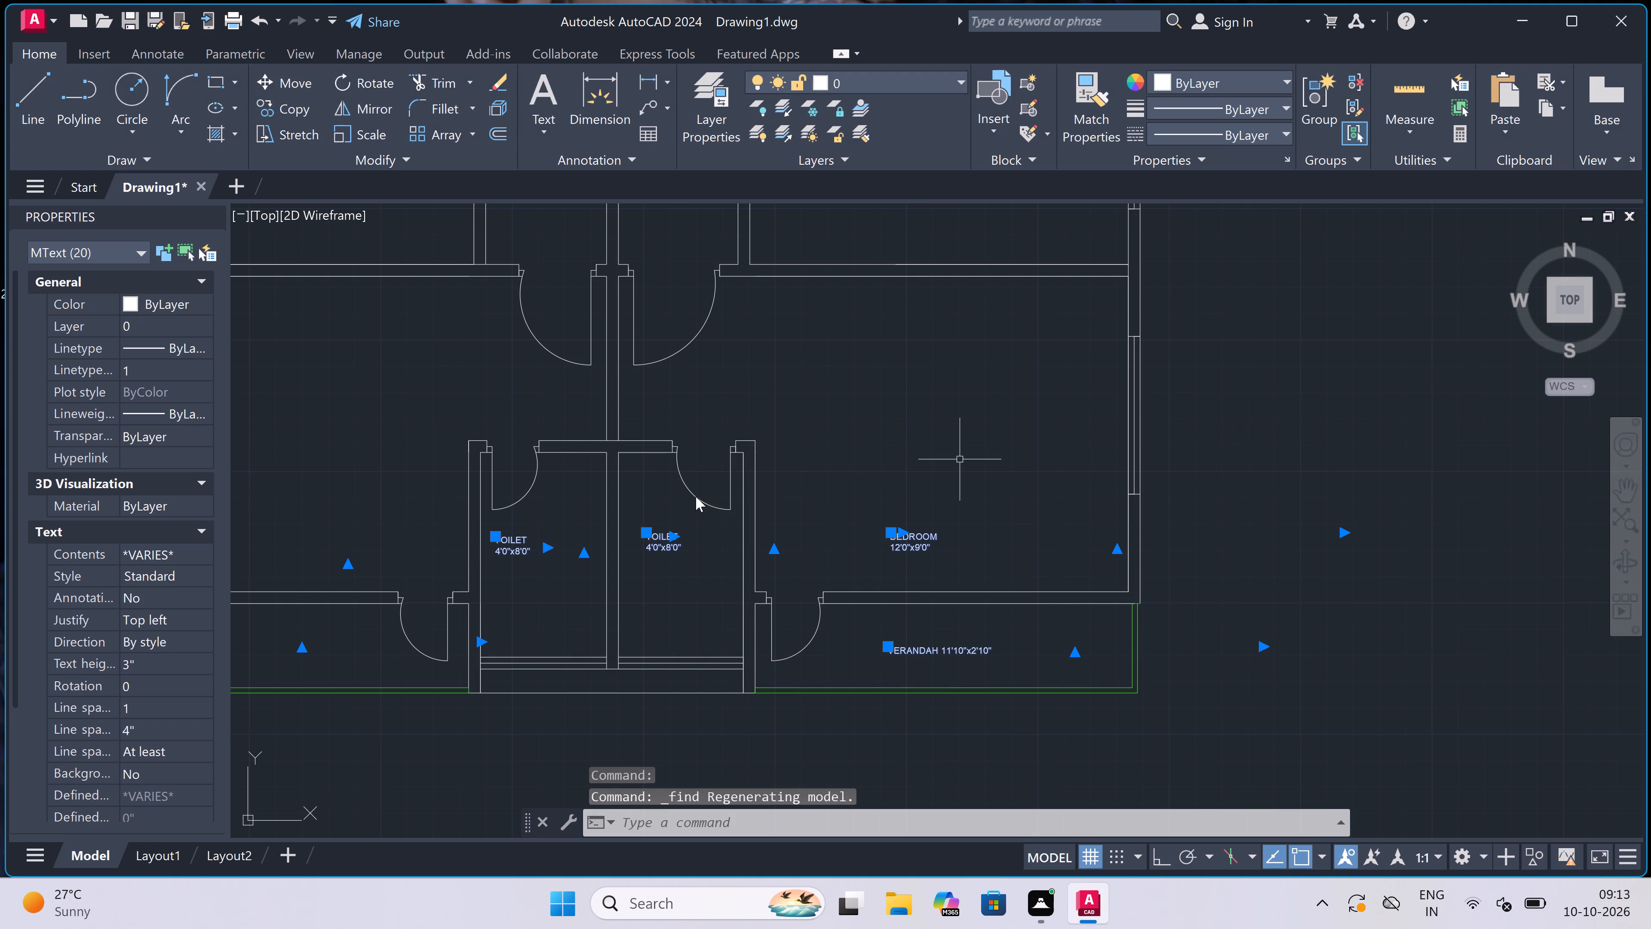
# Set the text height of all the selected labels to 5" and clear the selection.
pyautogui.doubleClick(157, 669)
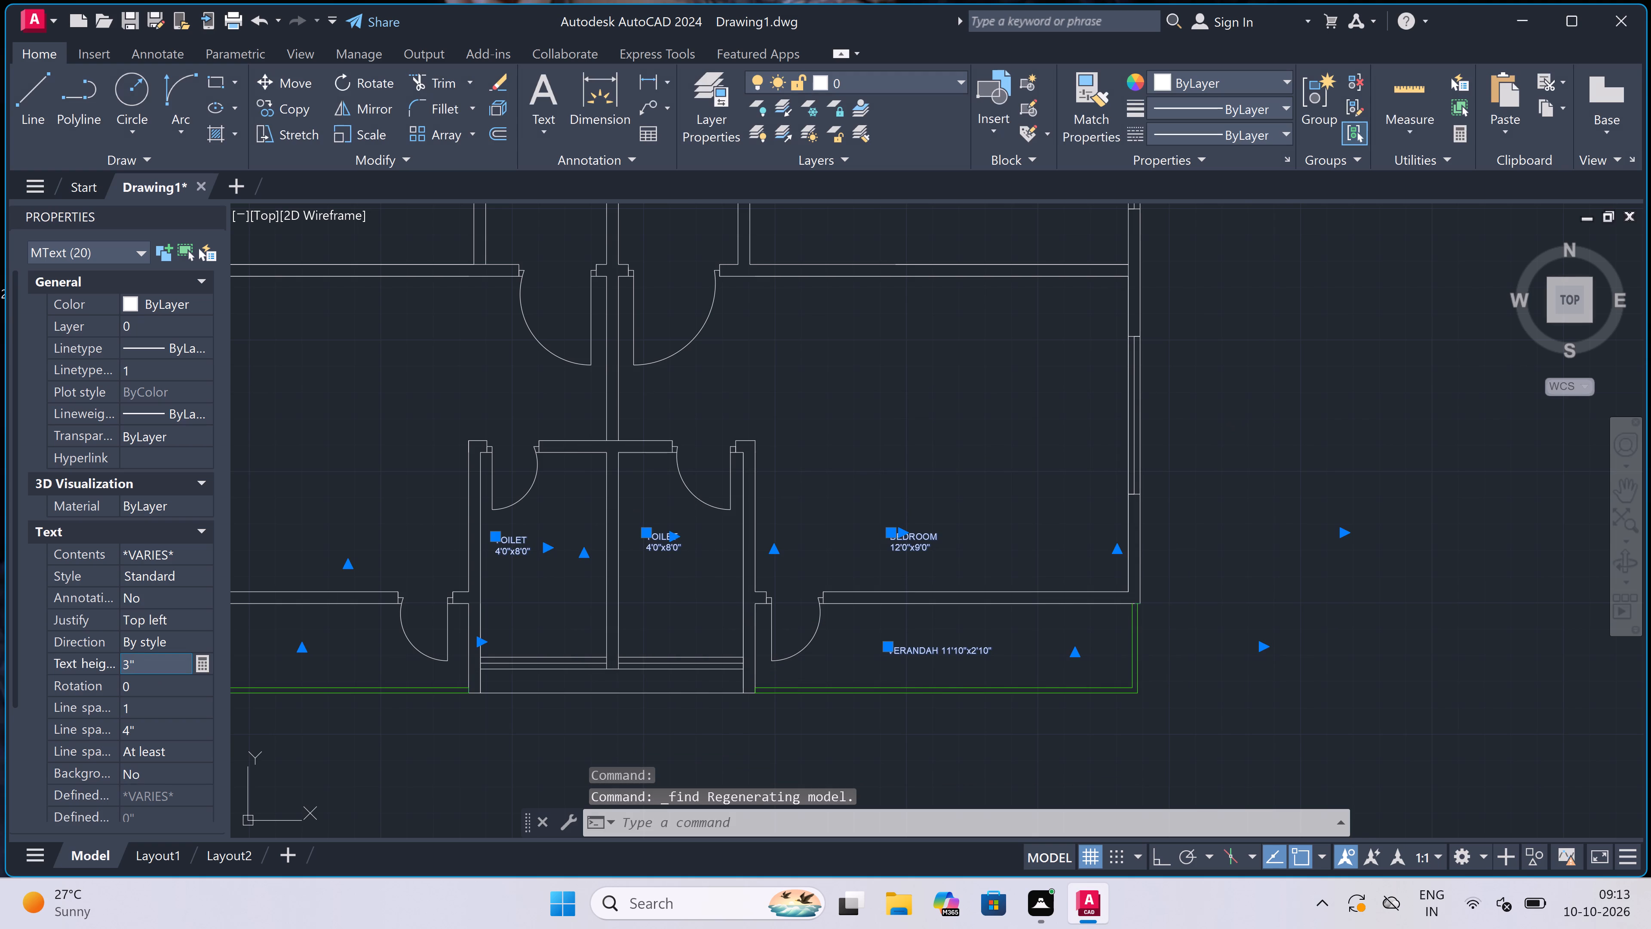
pyautogui.press('BackSpace')
pyautogui.press('BackSpace')
pyautogui.press('BackSpace')
pyautogui.press('BackSpace')
pyautogui.press('BackSpace')
pyautogui.press('BackSpace')
pyautogui.press('BackSpace')
pyautogui.press('BackSpace')
pyautogui.press('BackSpace')
pyautogui.press('BackSpace')
pyautogui.press('5')
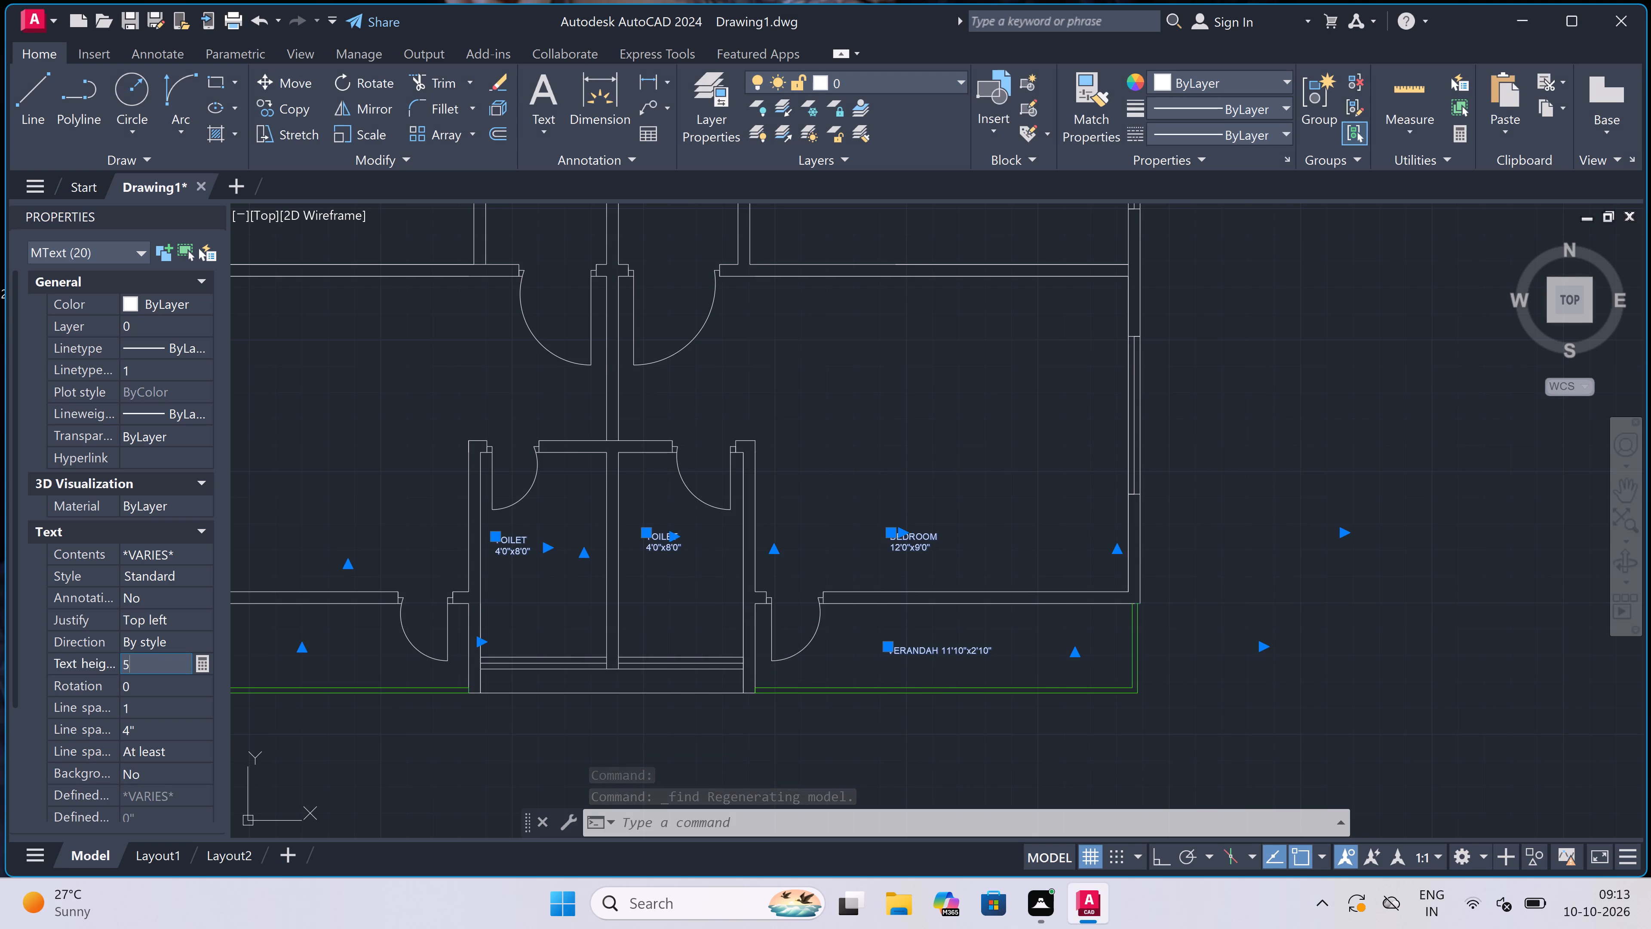
pyautogui.hotkey('shift', '"')
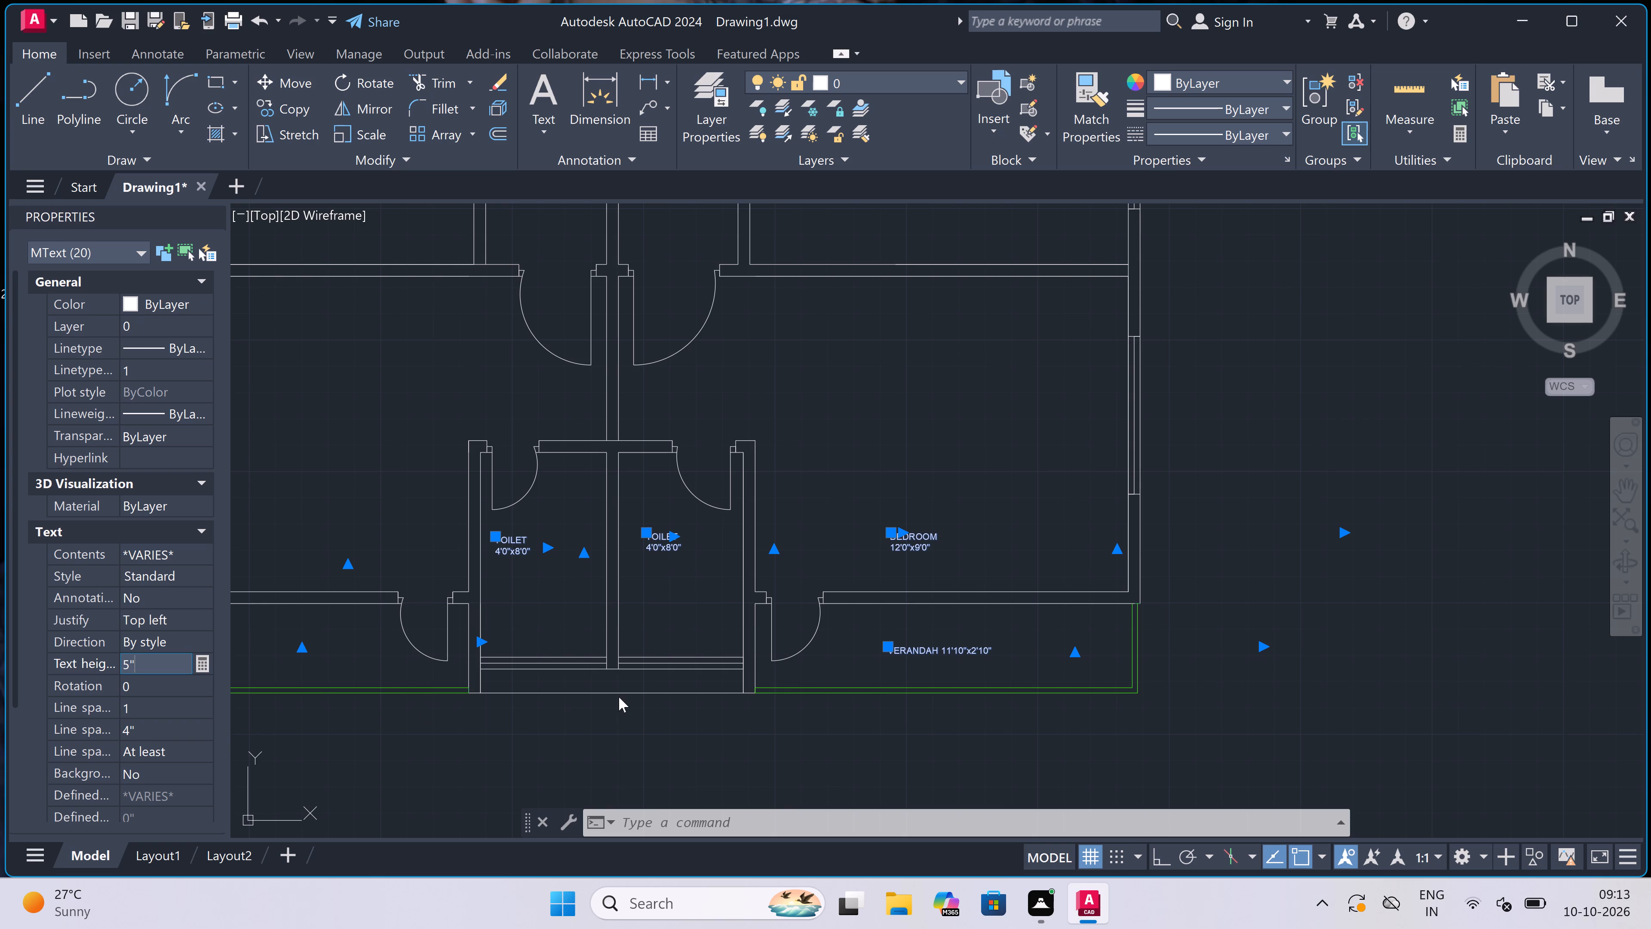
pyautogui.click(629, 716)
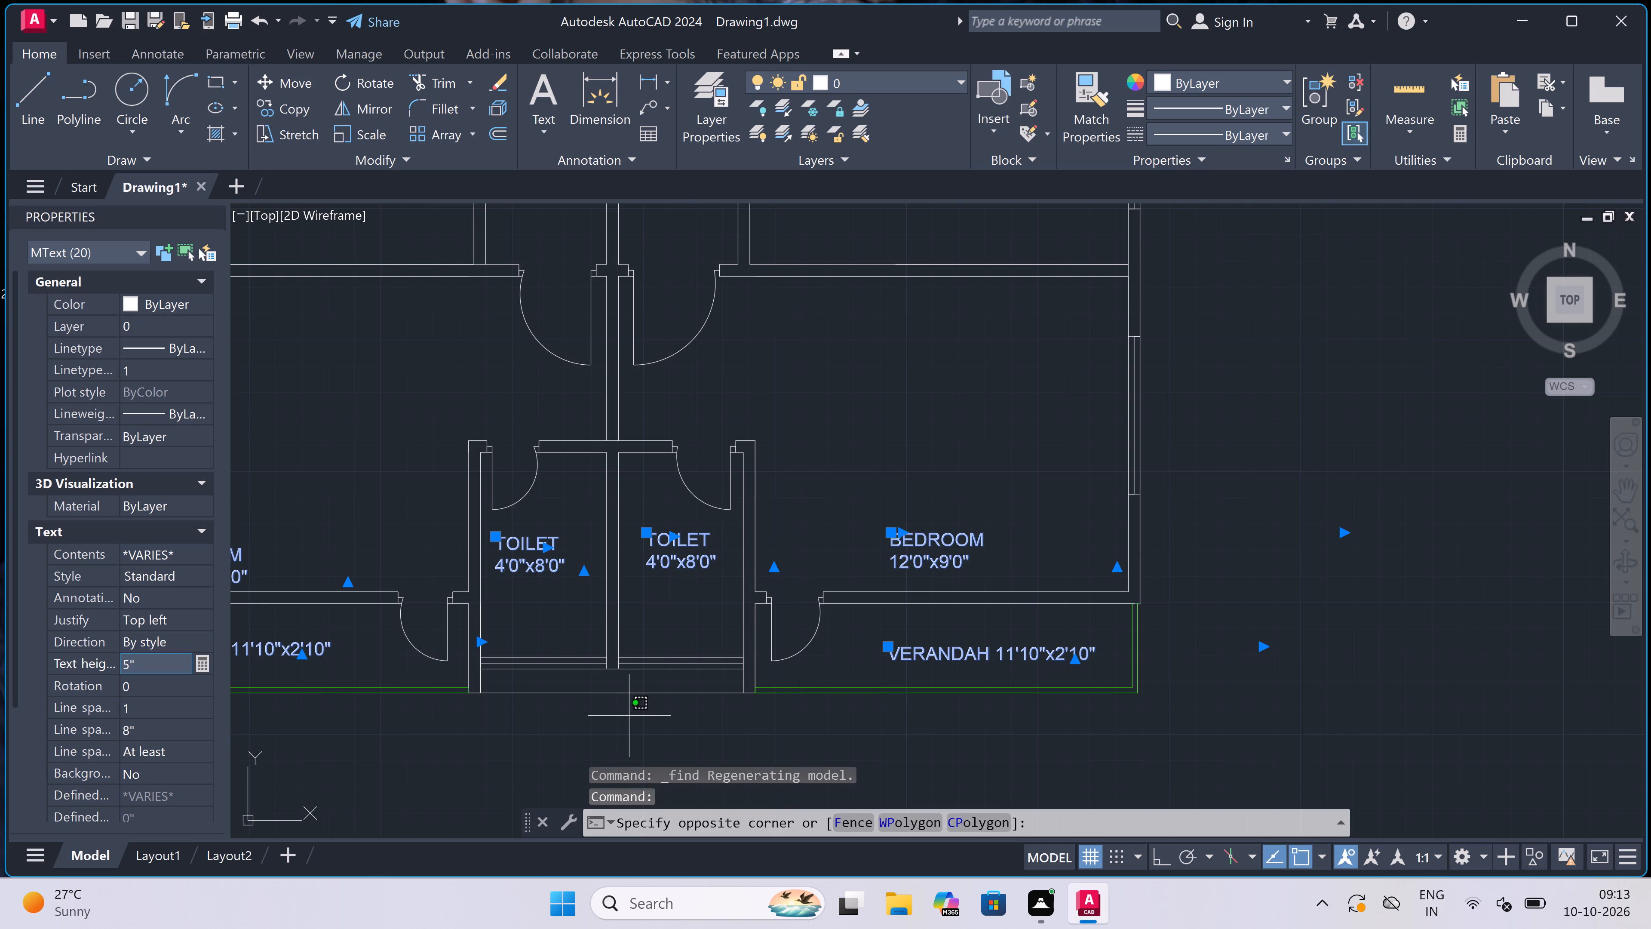
pyautogui.press('Escape')
pyautogui.press('Escape')
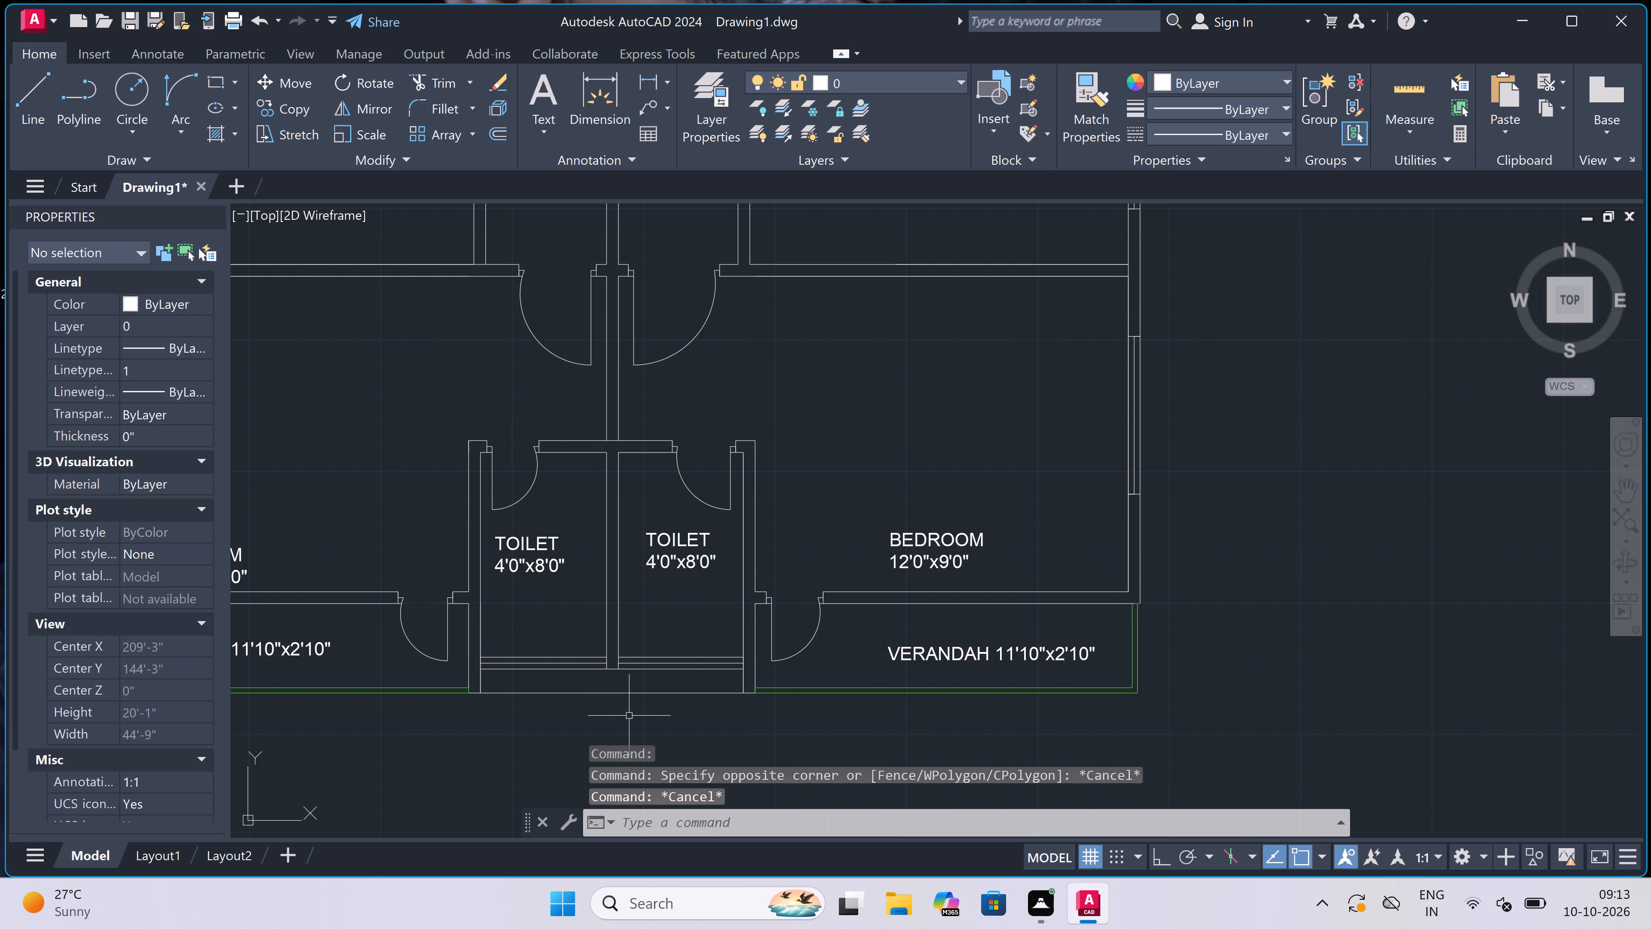
# Move the western DRAWING 11'10"x9'10" label east, closer to the lift.
pyautogui.scroll(-5, 763, 531)
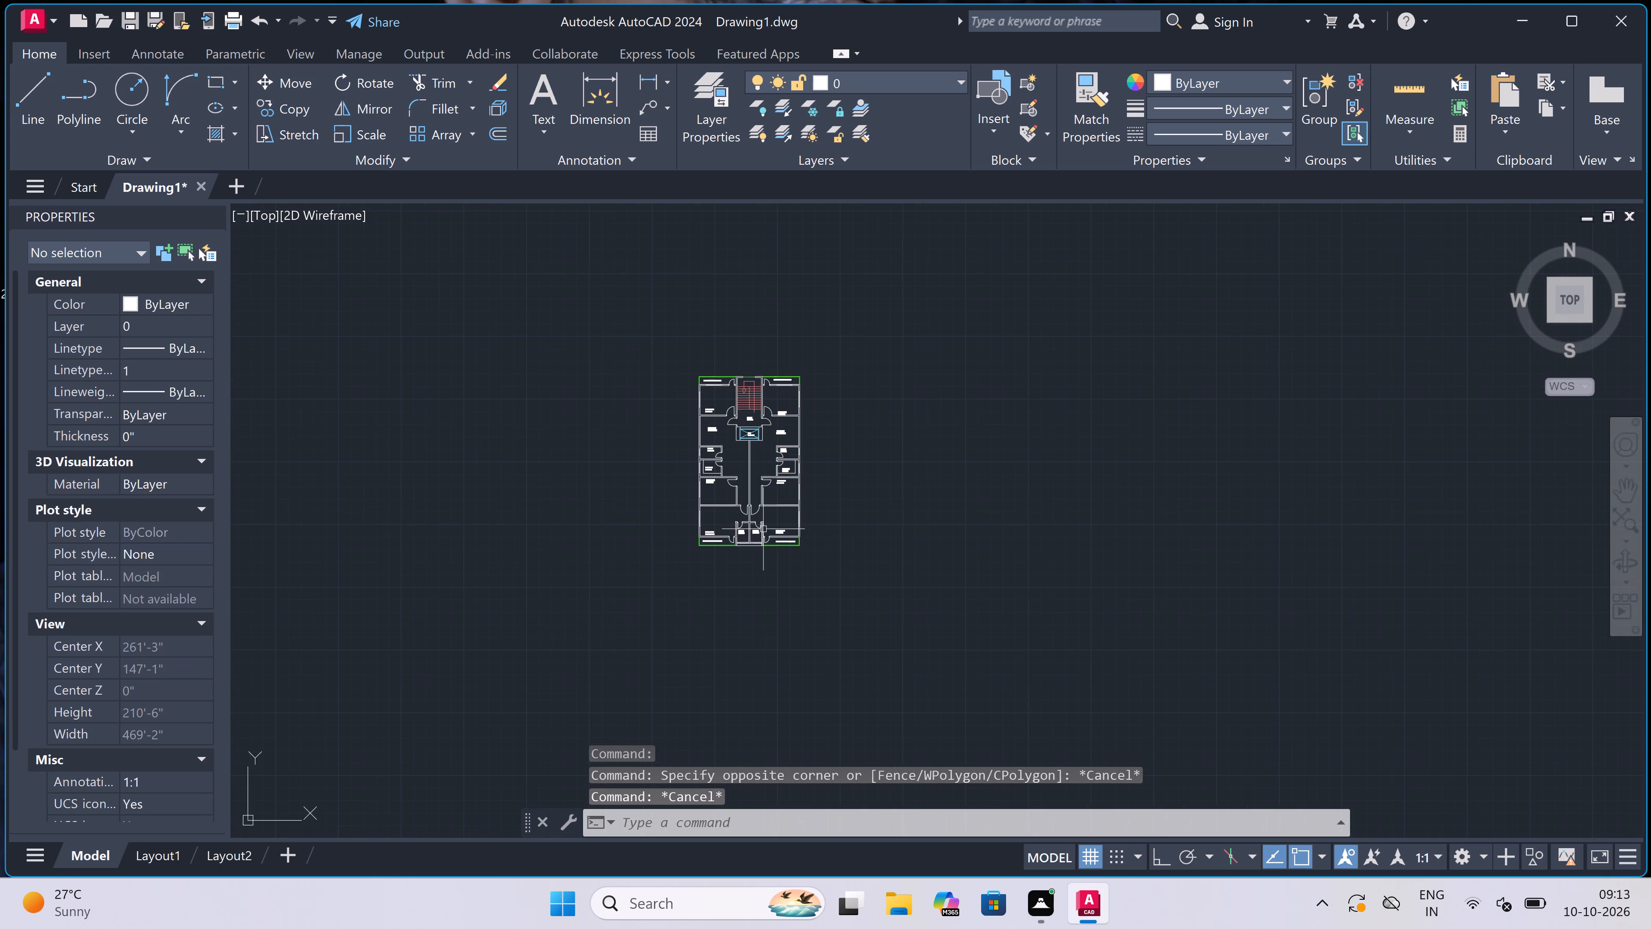
pyautogui.scroll(6, 751, 396)
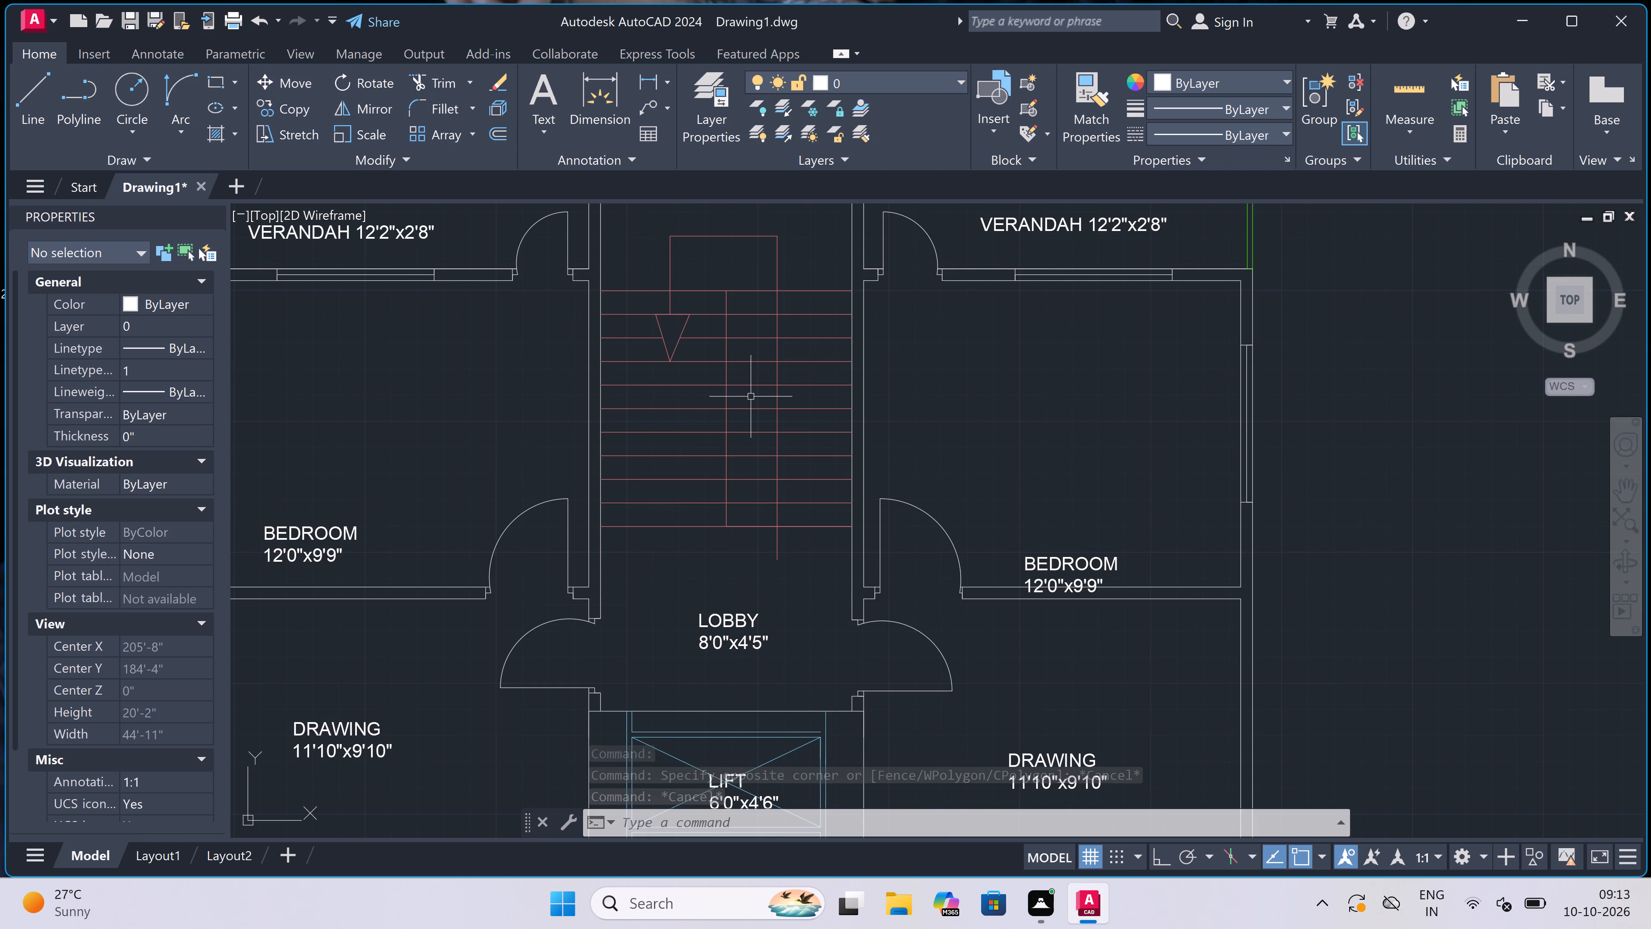
pyautogui.scroll(-3, 751, 397)
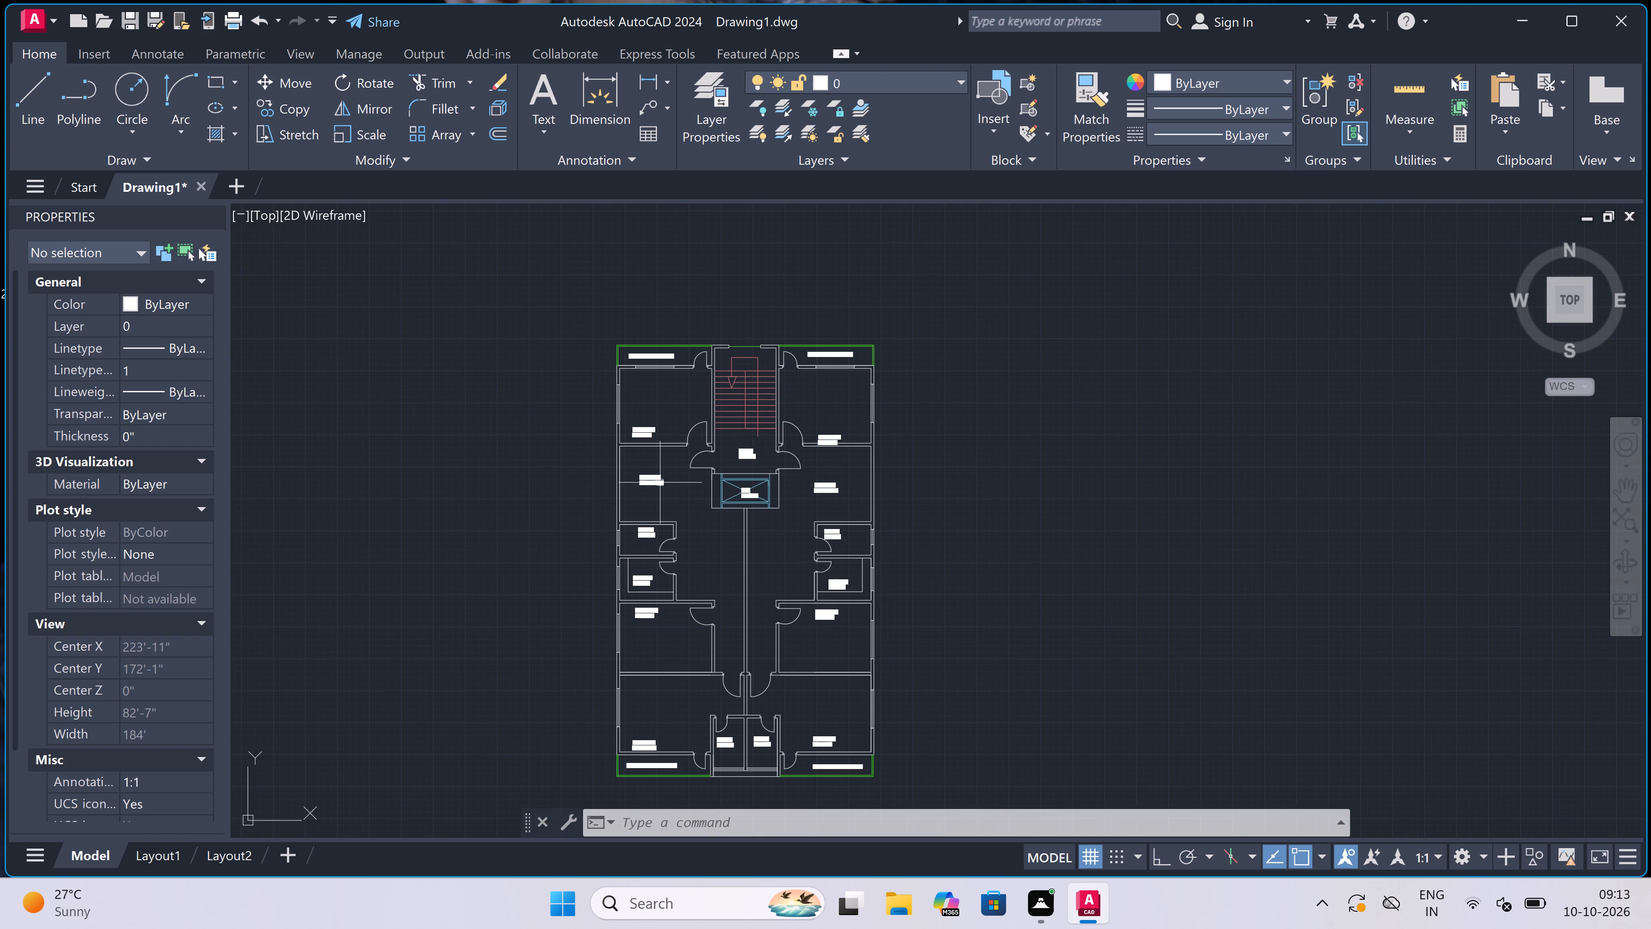
pyautogui.scroll(3, 660, 483)
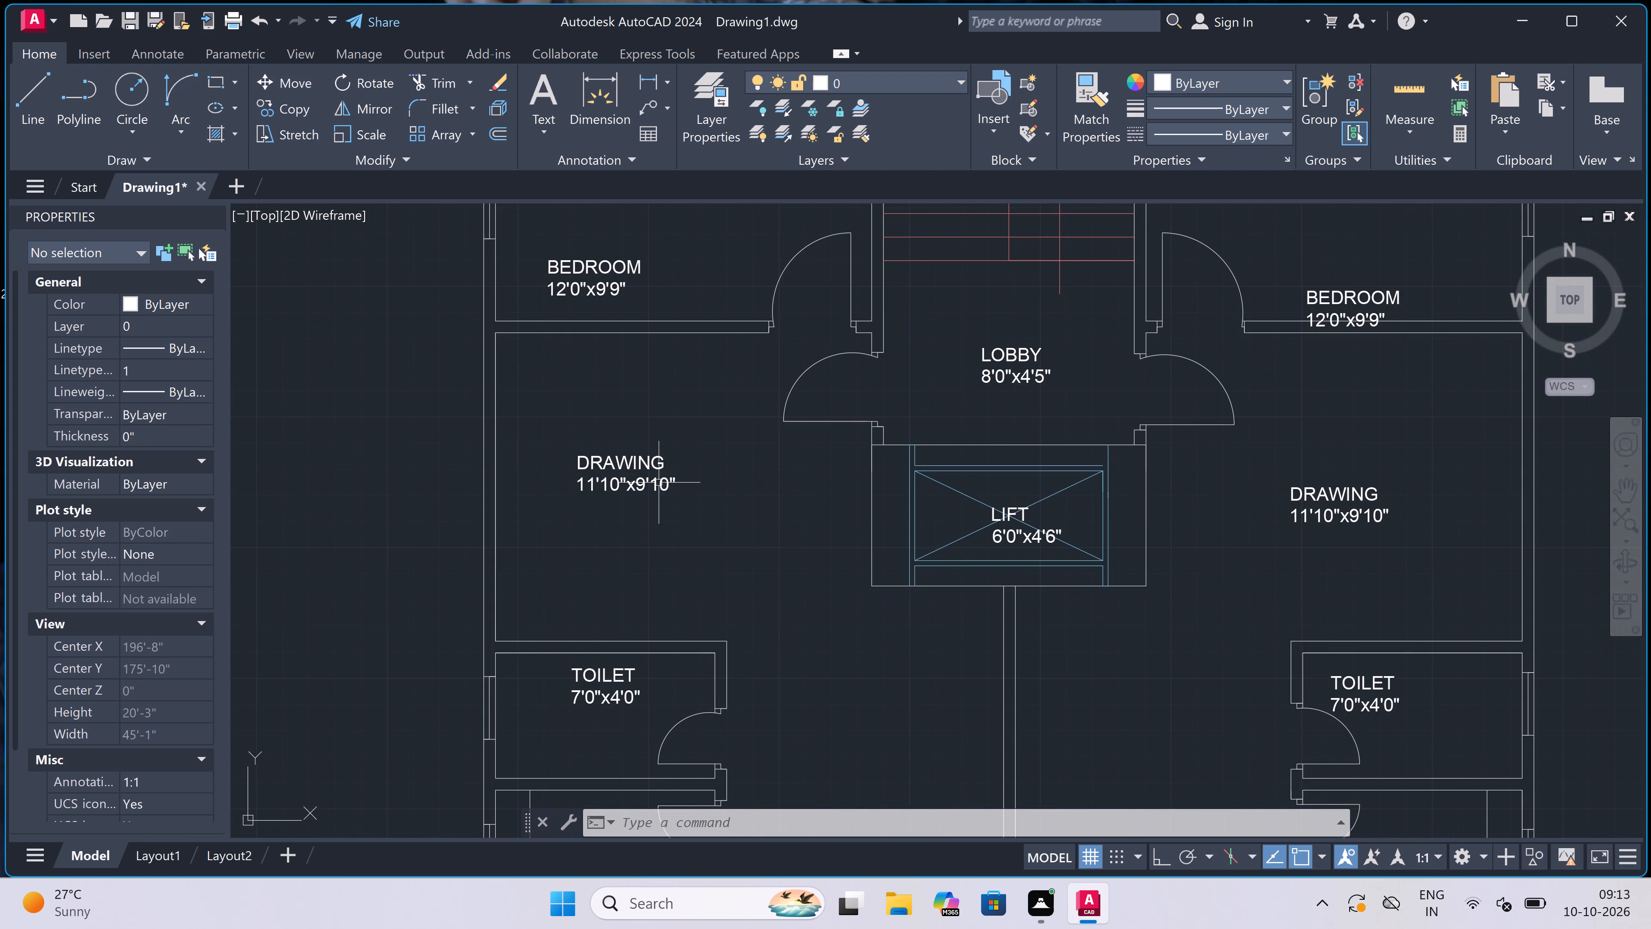
pyautogui.click(629, 473)
pyautogui.click(584, 462)
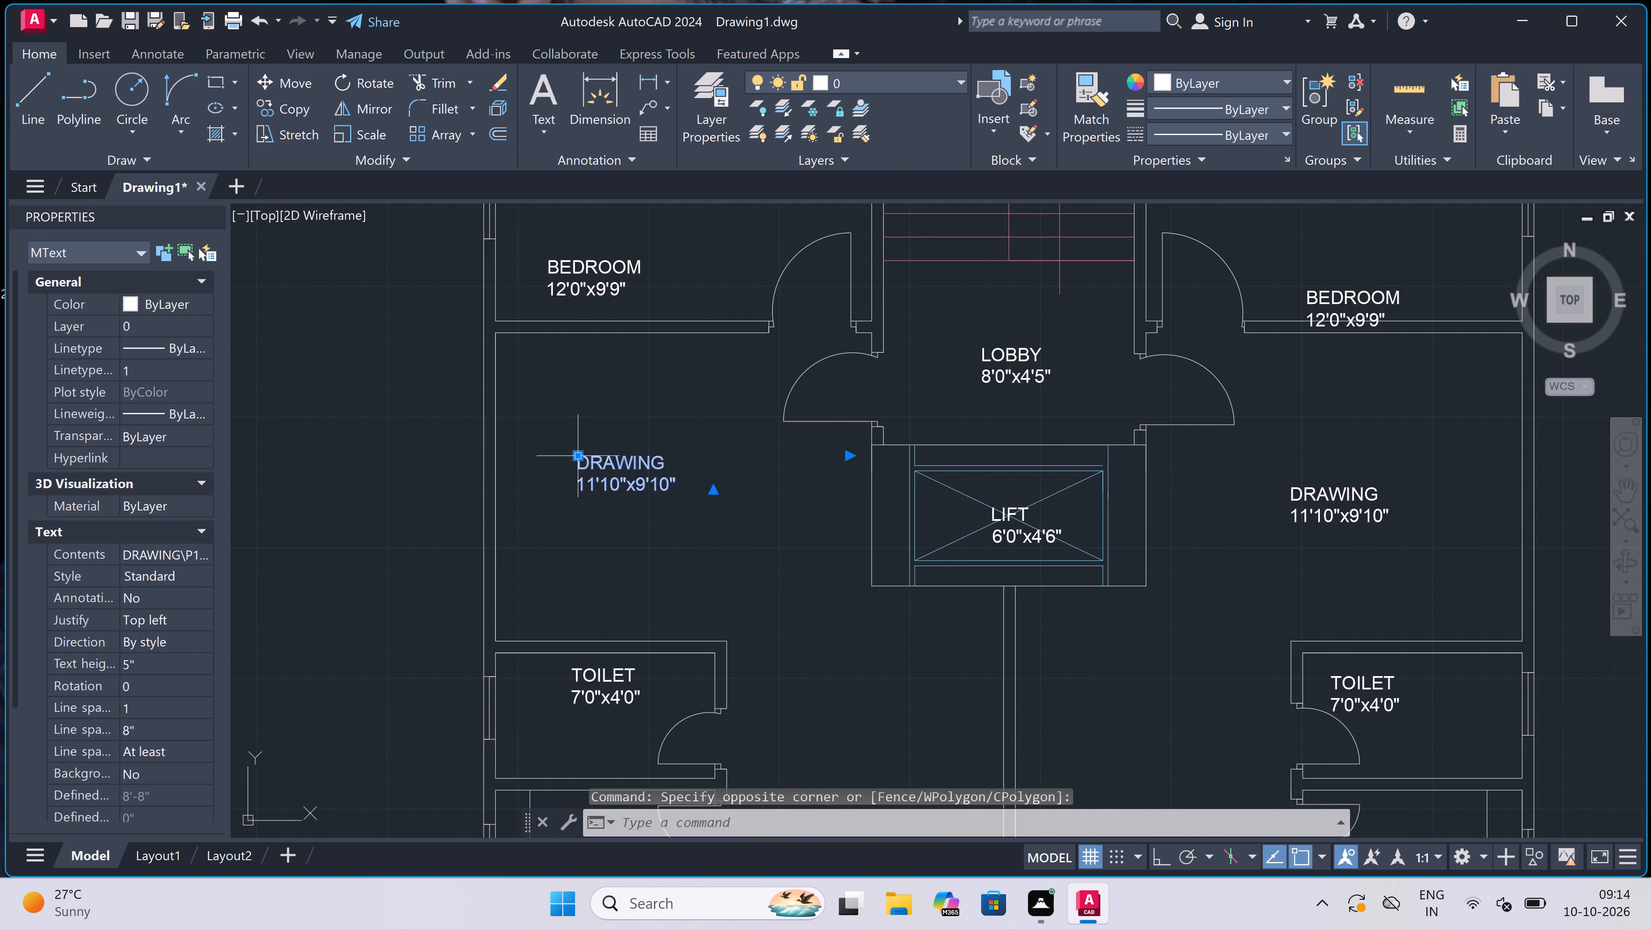
pyautogui.click(580, 456)
pyautogui.click(705, 474)
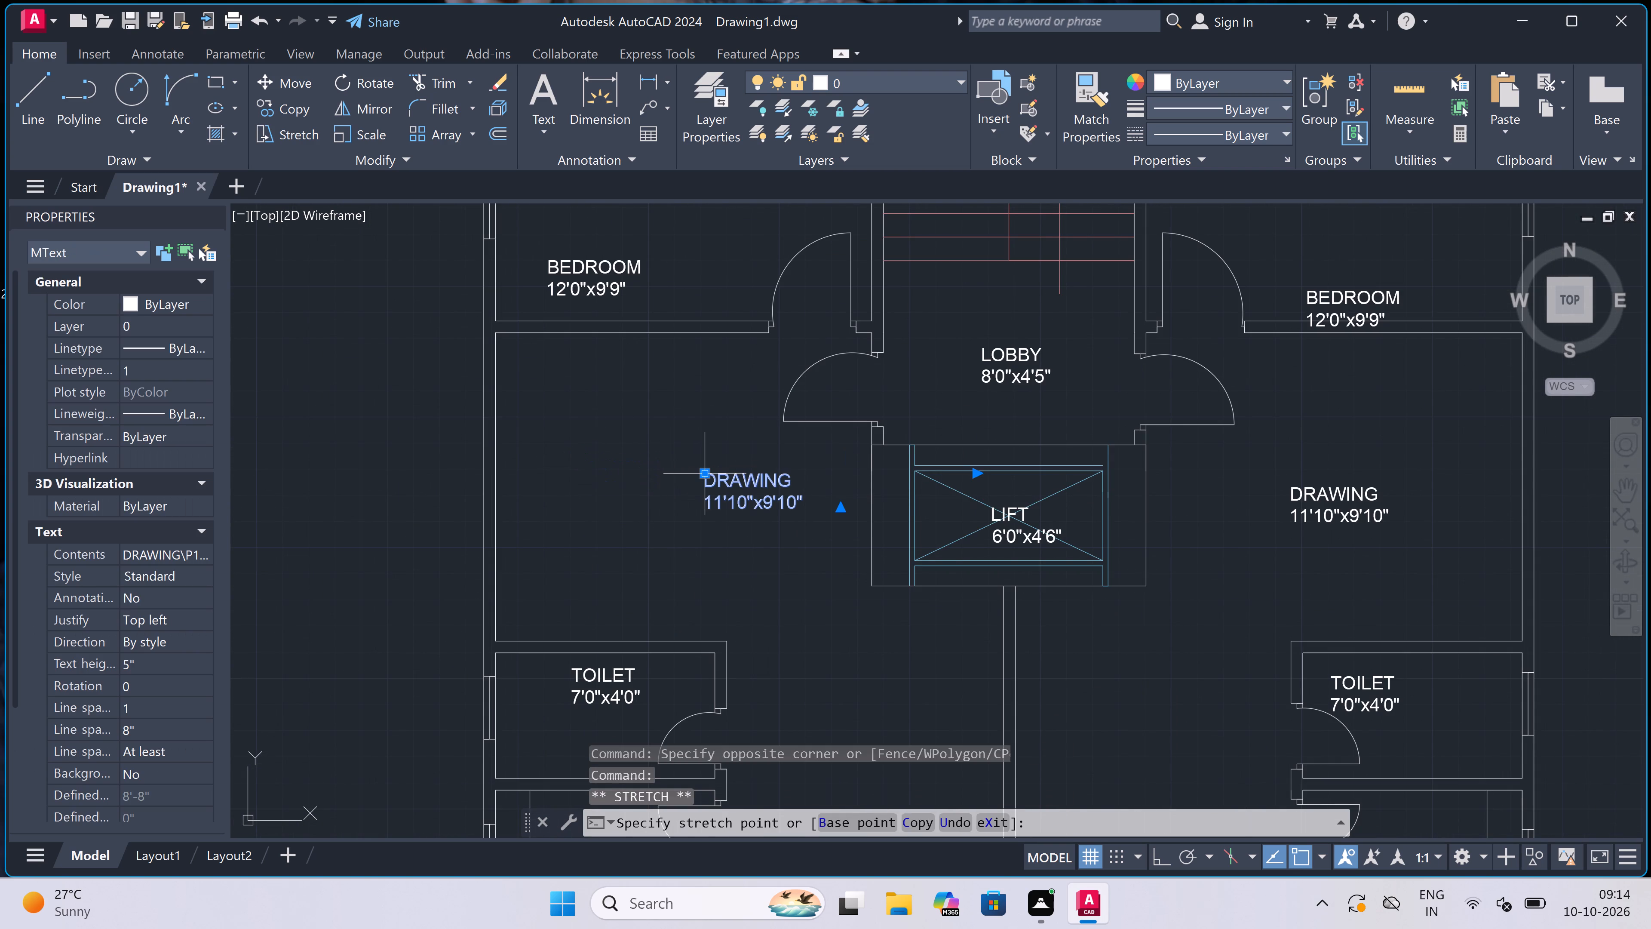
pyautogui.press('Escape')
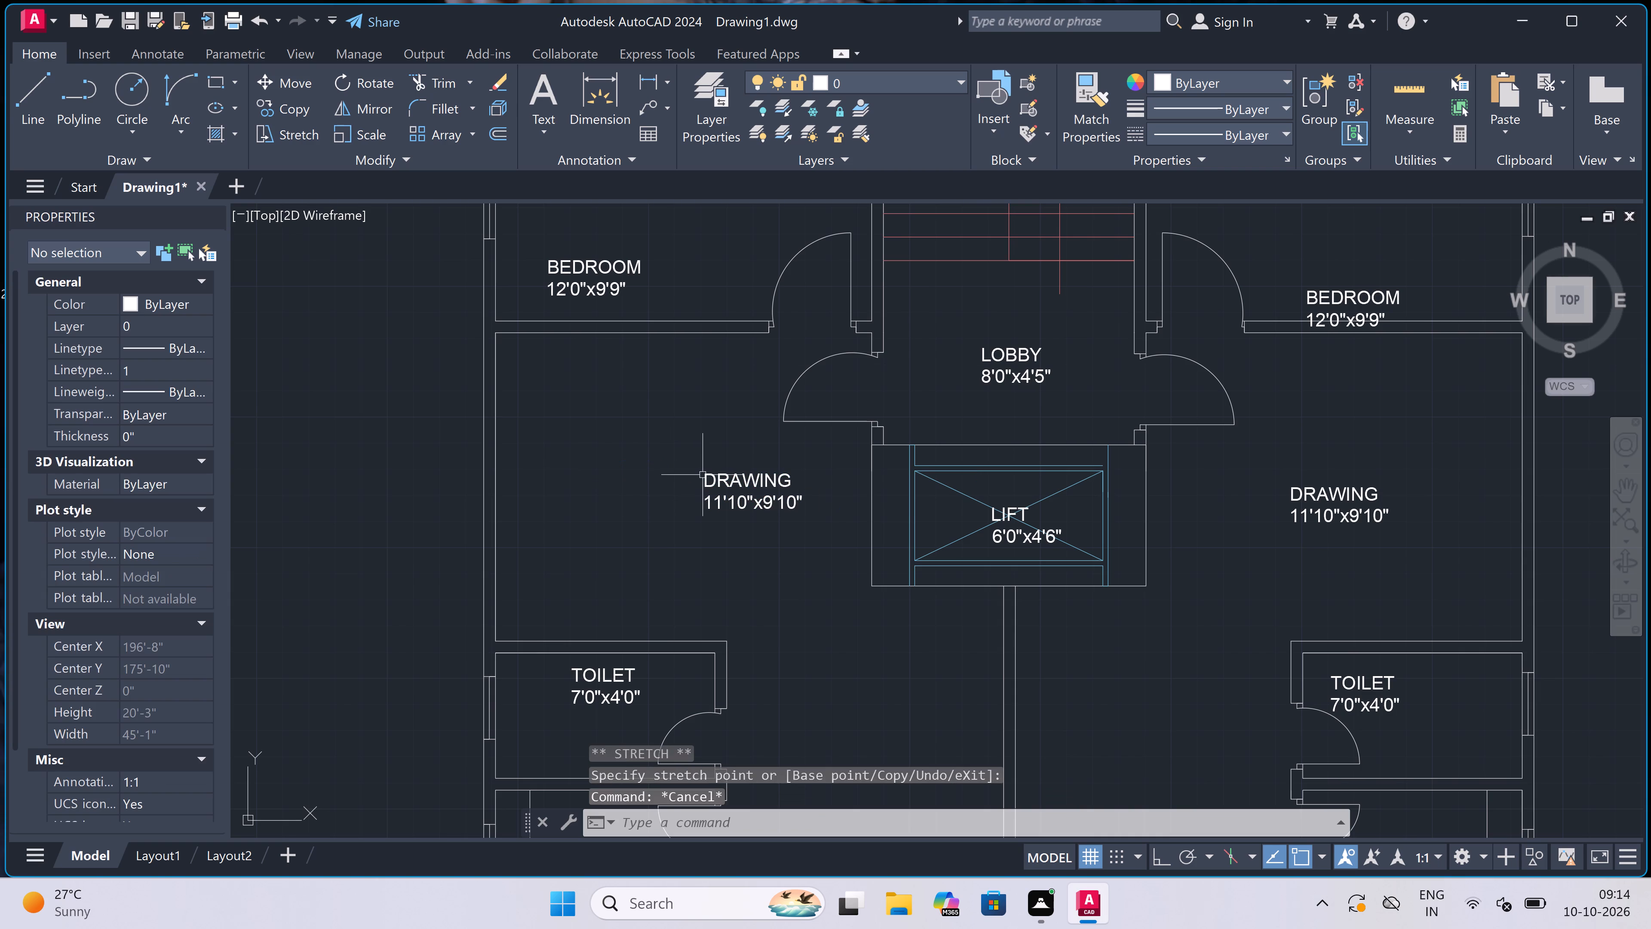
# Move the eastern DRAWING 11'10"x9'10" label west and slightly north, closer to the lift.
pyautogui.scroll(-5, 712, 481)
pyautogui.scroll(2, 733, 519)
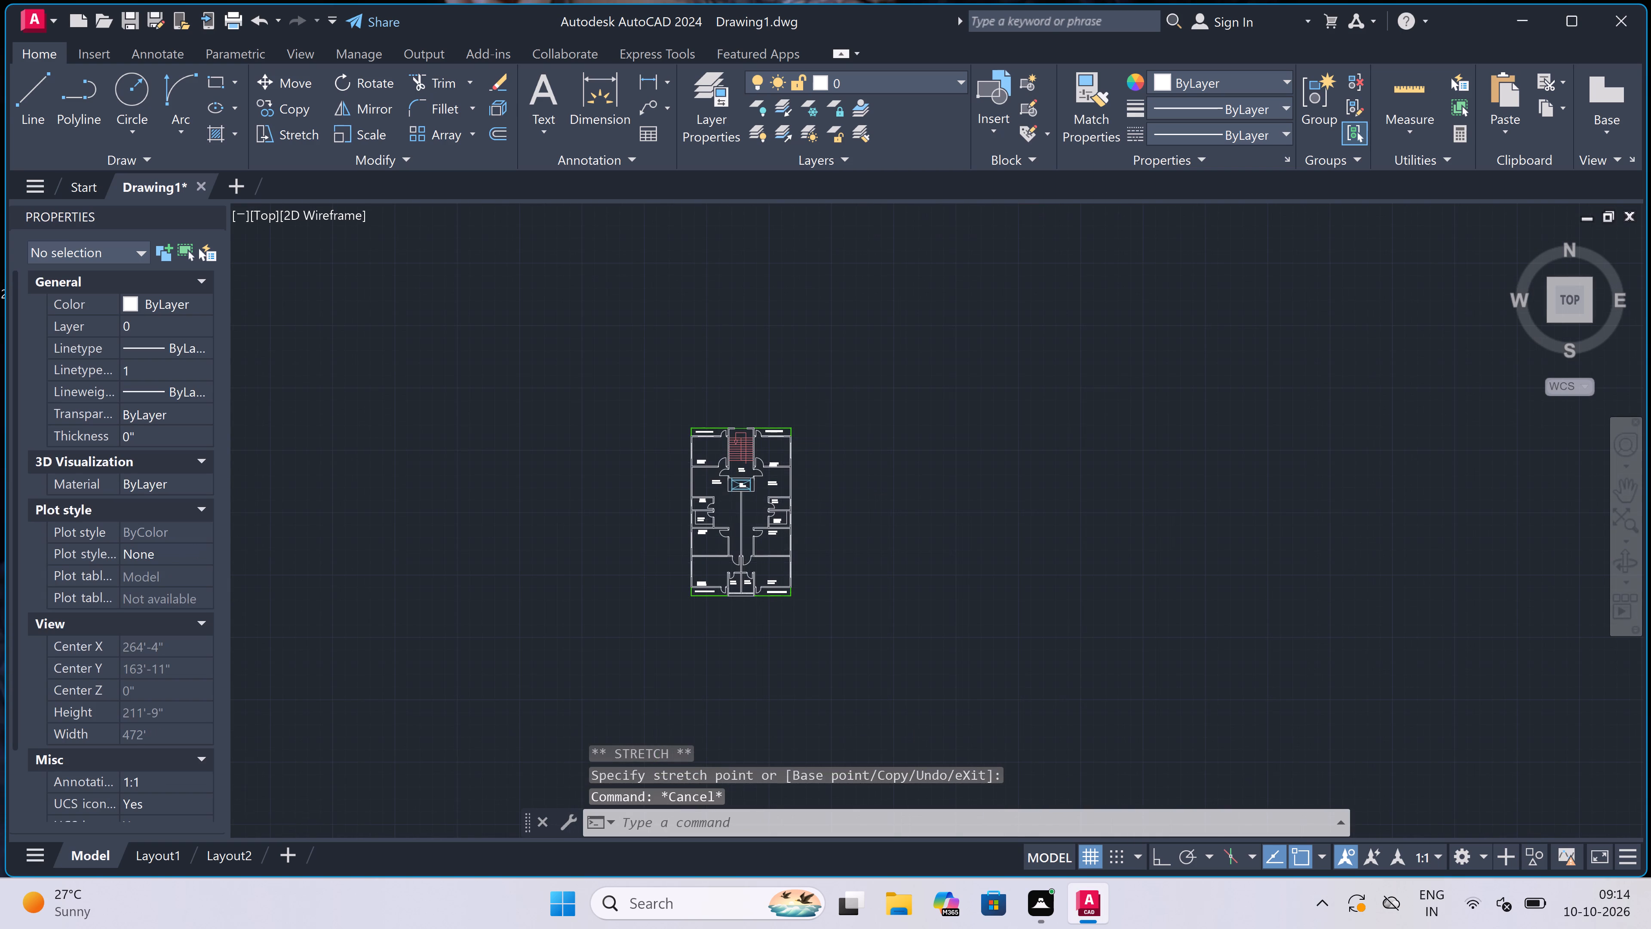
pyautogui.scroll(1, 733, 519)
pyautogui.scroll(3, 879, 325)
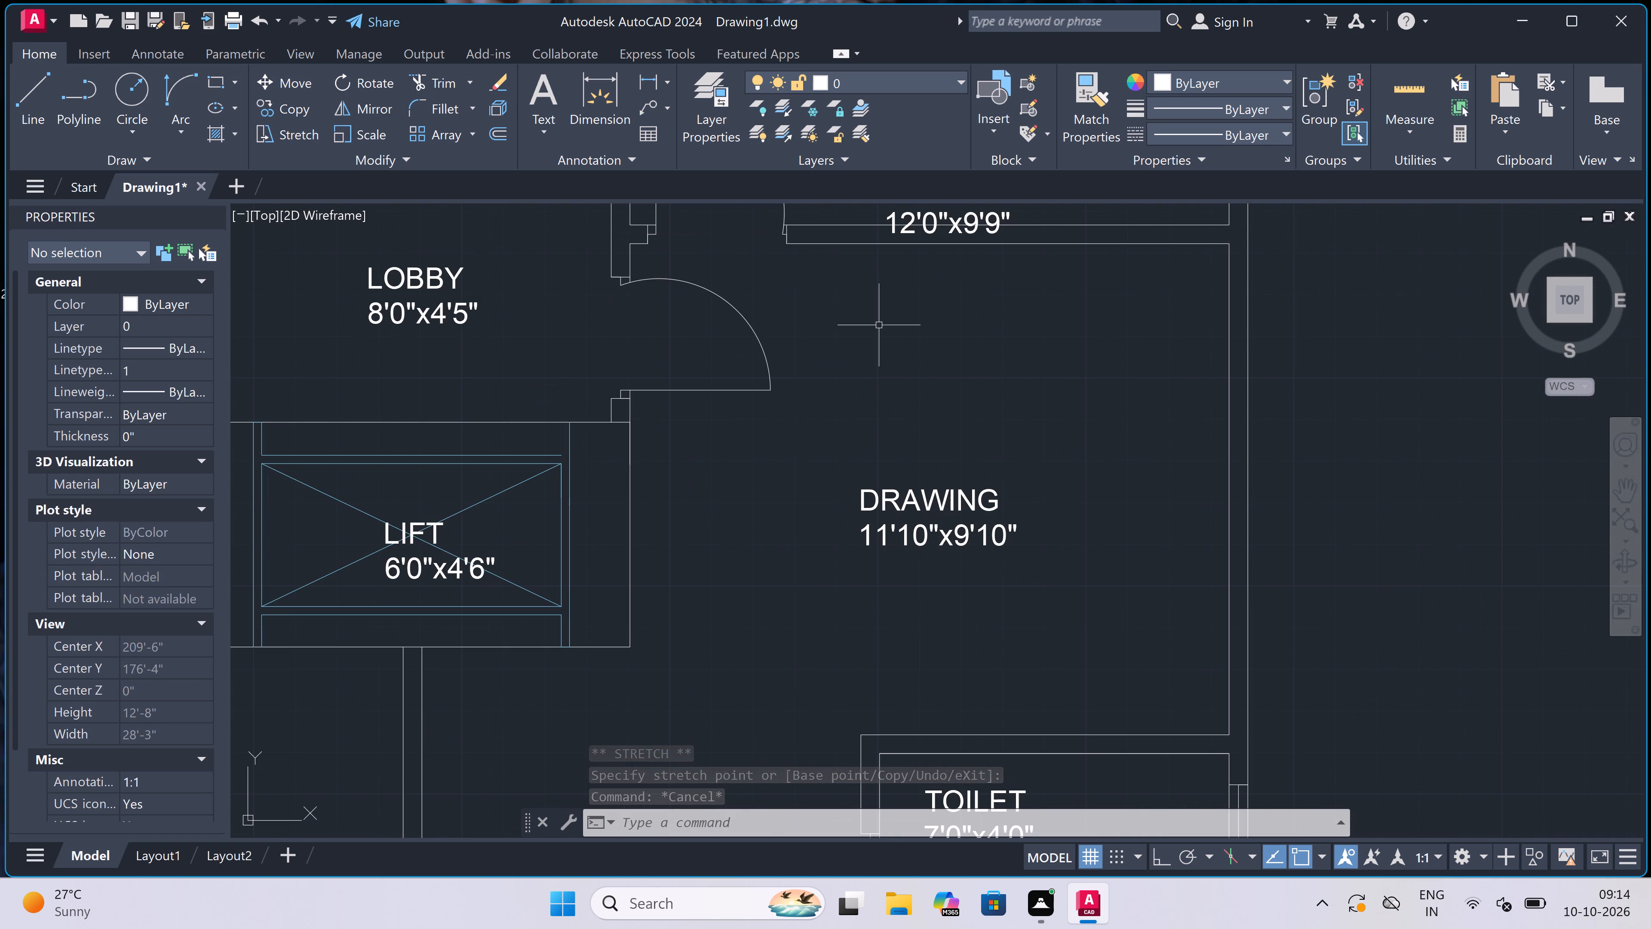
pyautogui.click(891, 516)
pyautogui.click(832, 489)
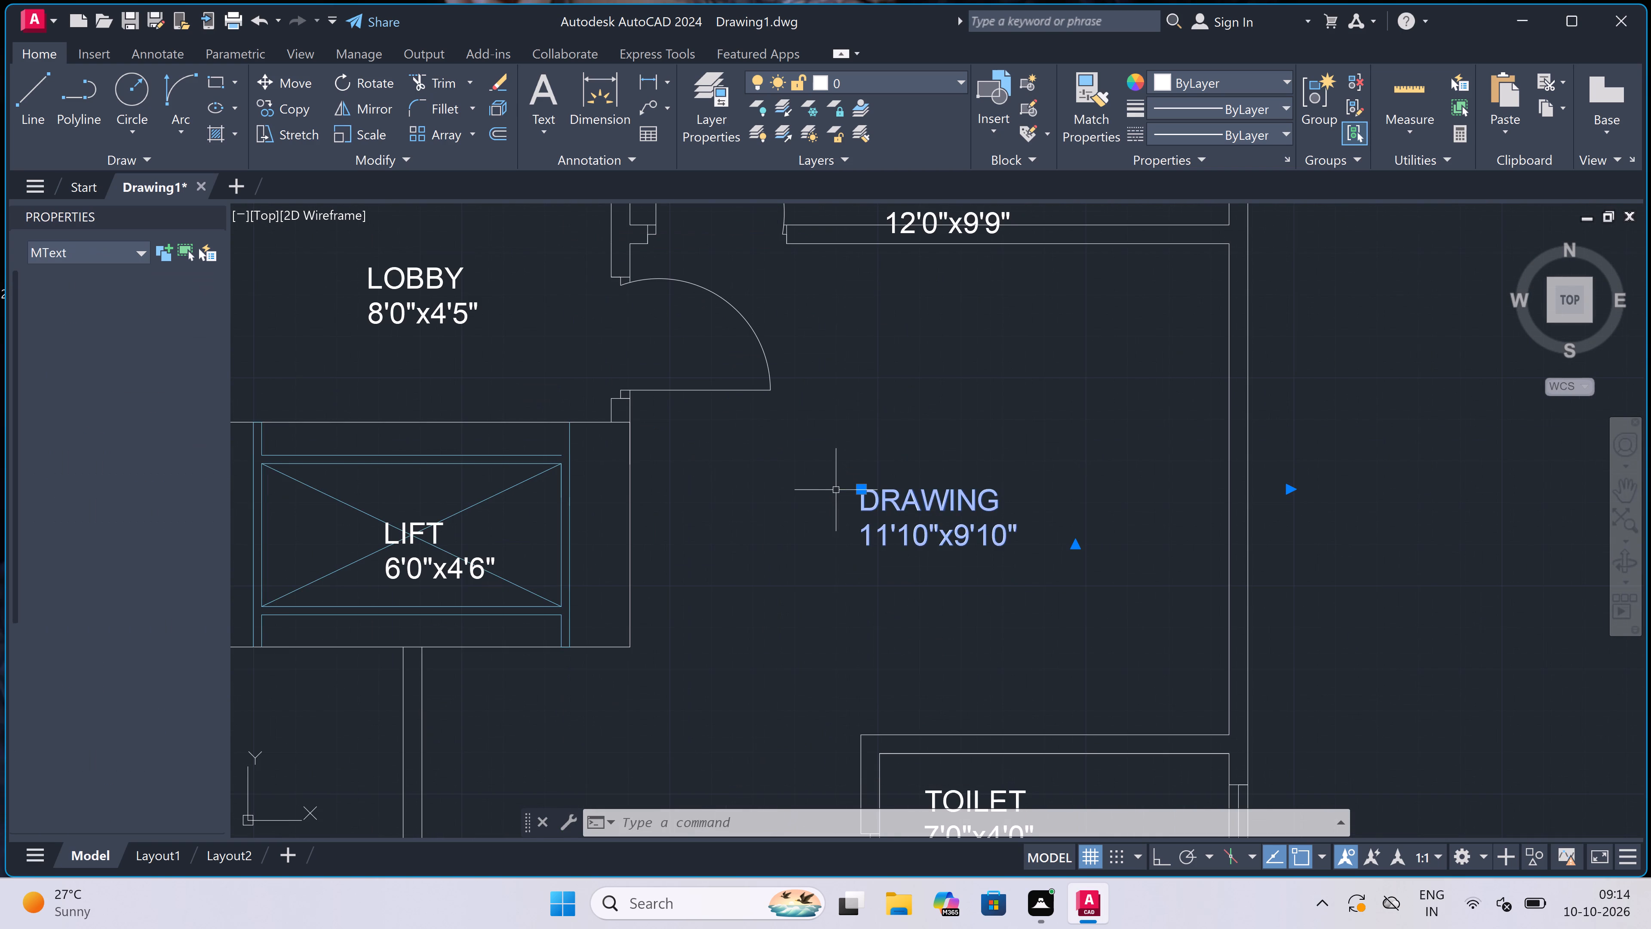
pyautogui.click(862, 485)
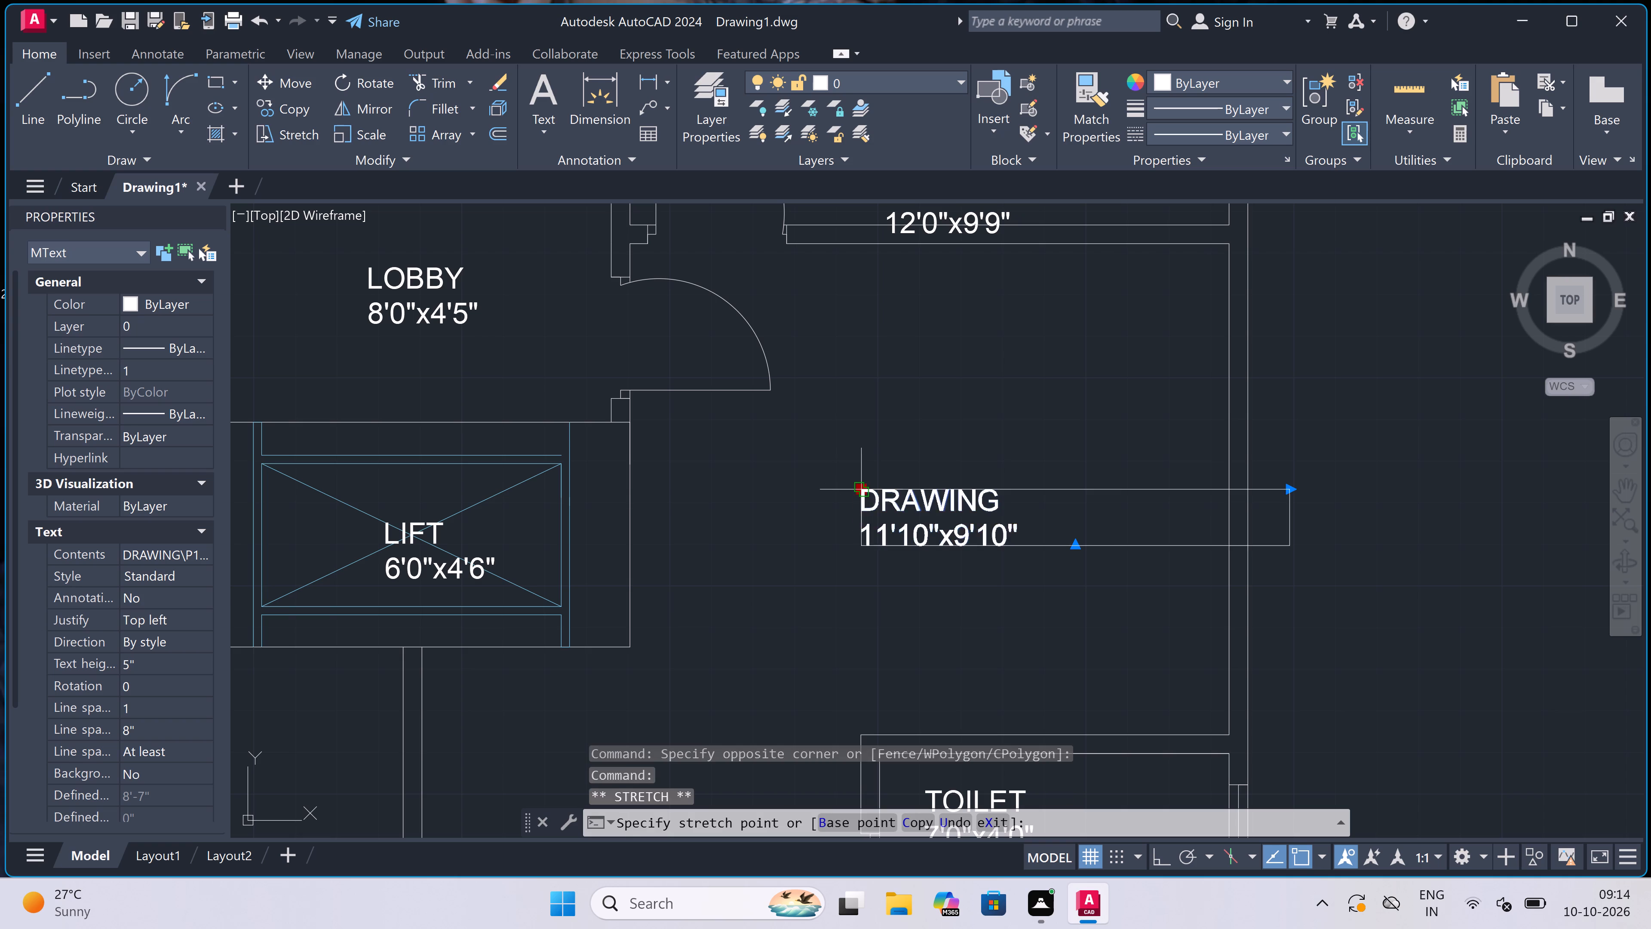
pyautogui.doubleClick(752, 469)
pyautogui.press('Escape')
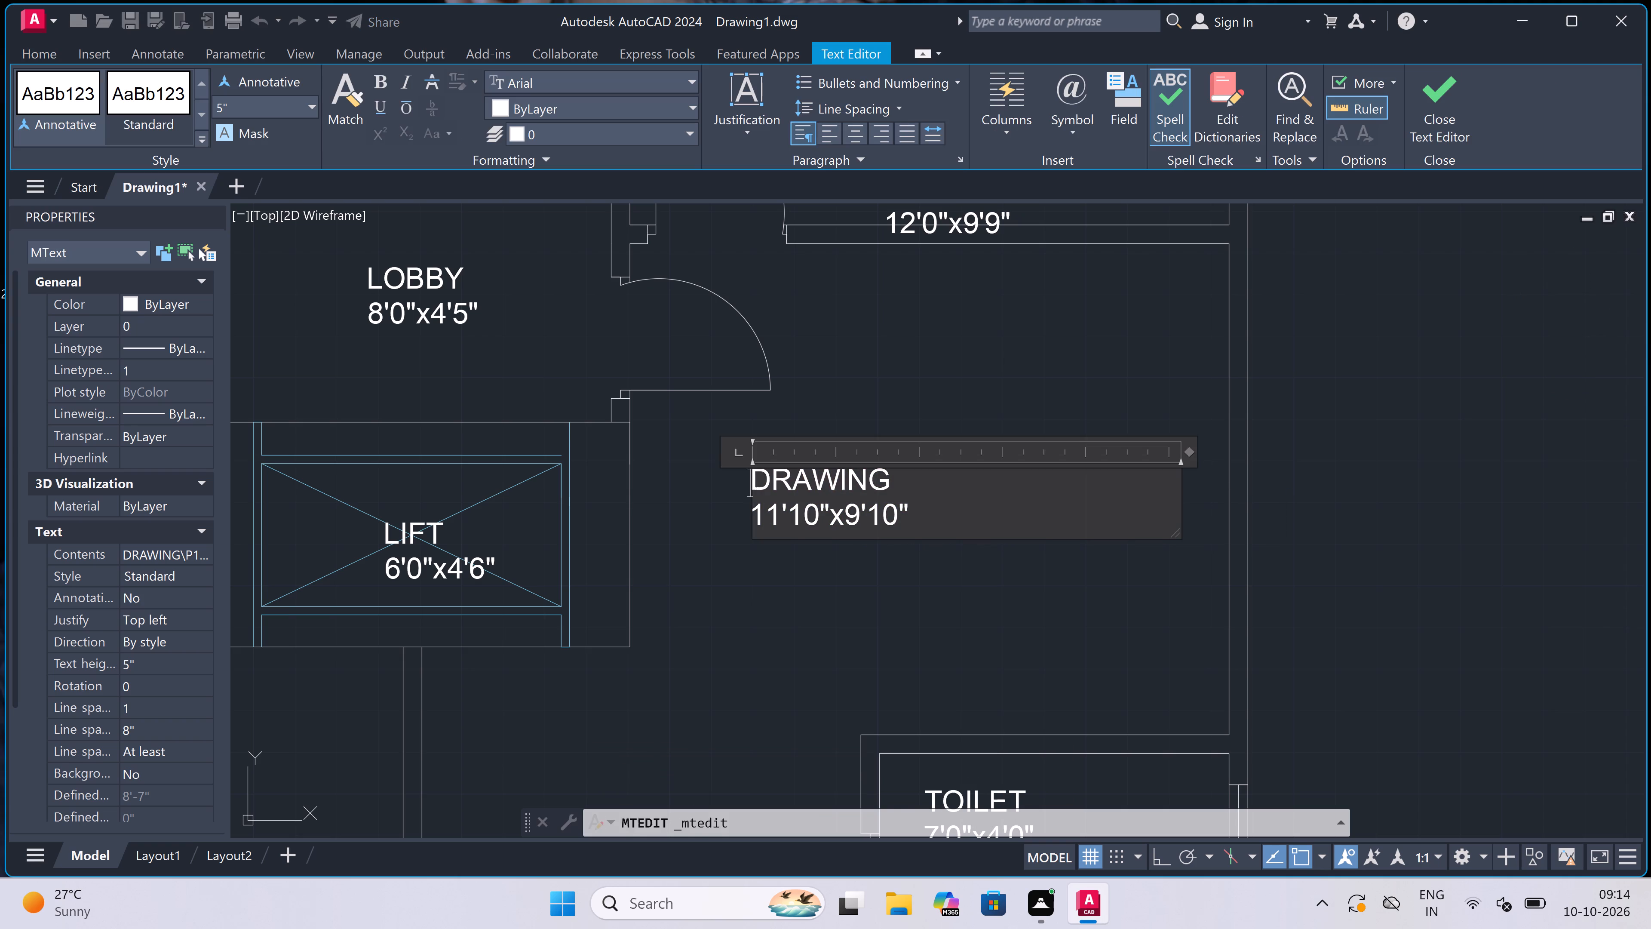
pyautogui.press('Escape')
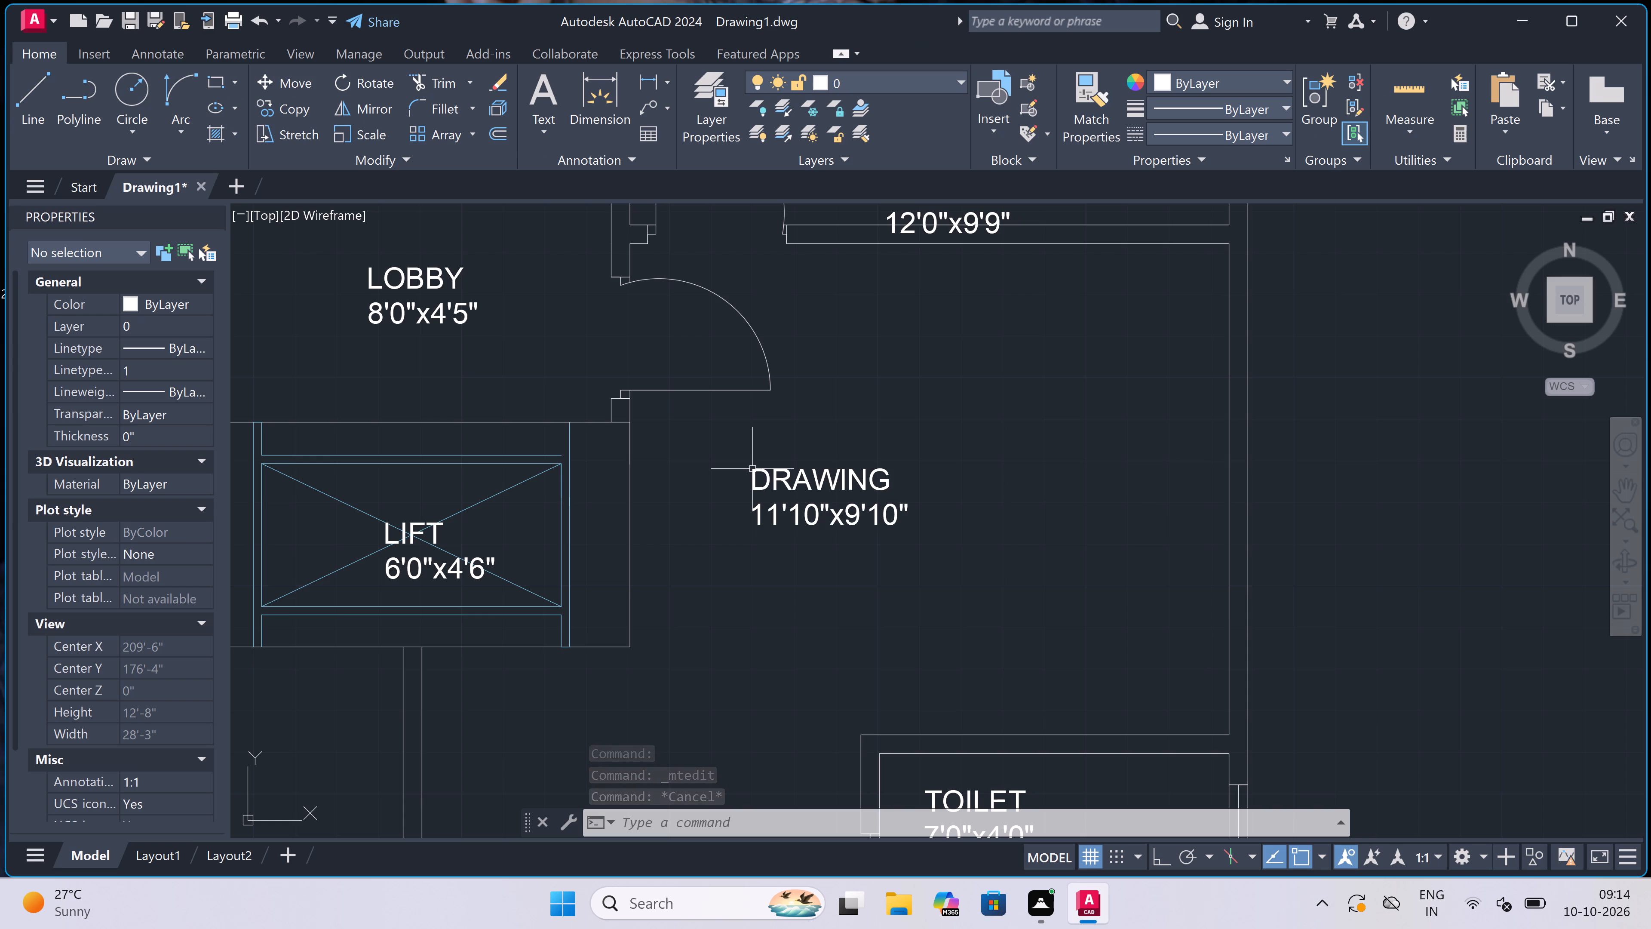
# Move the northeast BEDROOM 12'0"x9'9" label northeast so that it clears the wall below it.
pyautogui.scroll(-2, 812, 480)
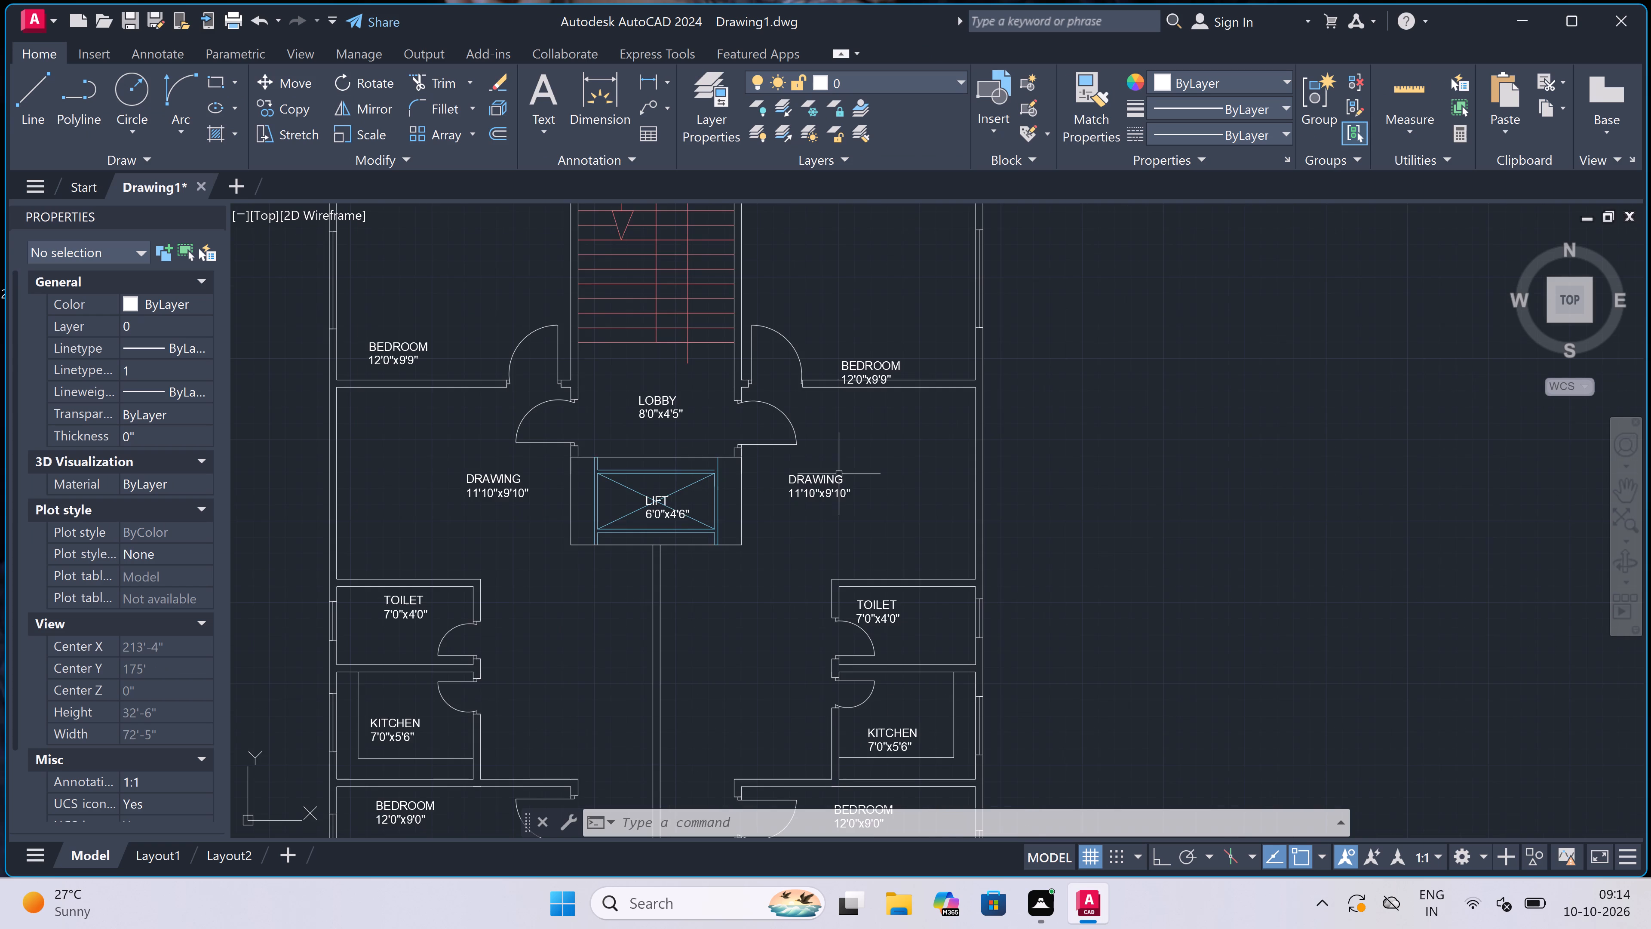
pyautogui.scroll(2, 829, 286)
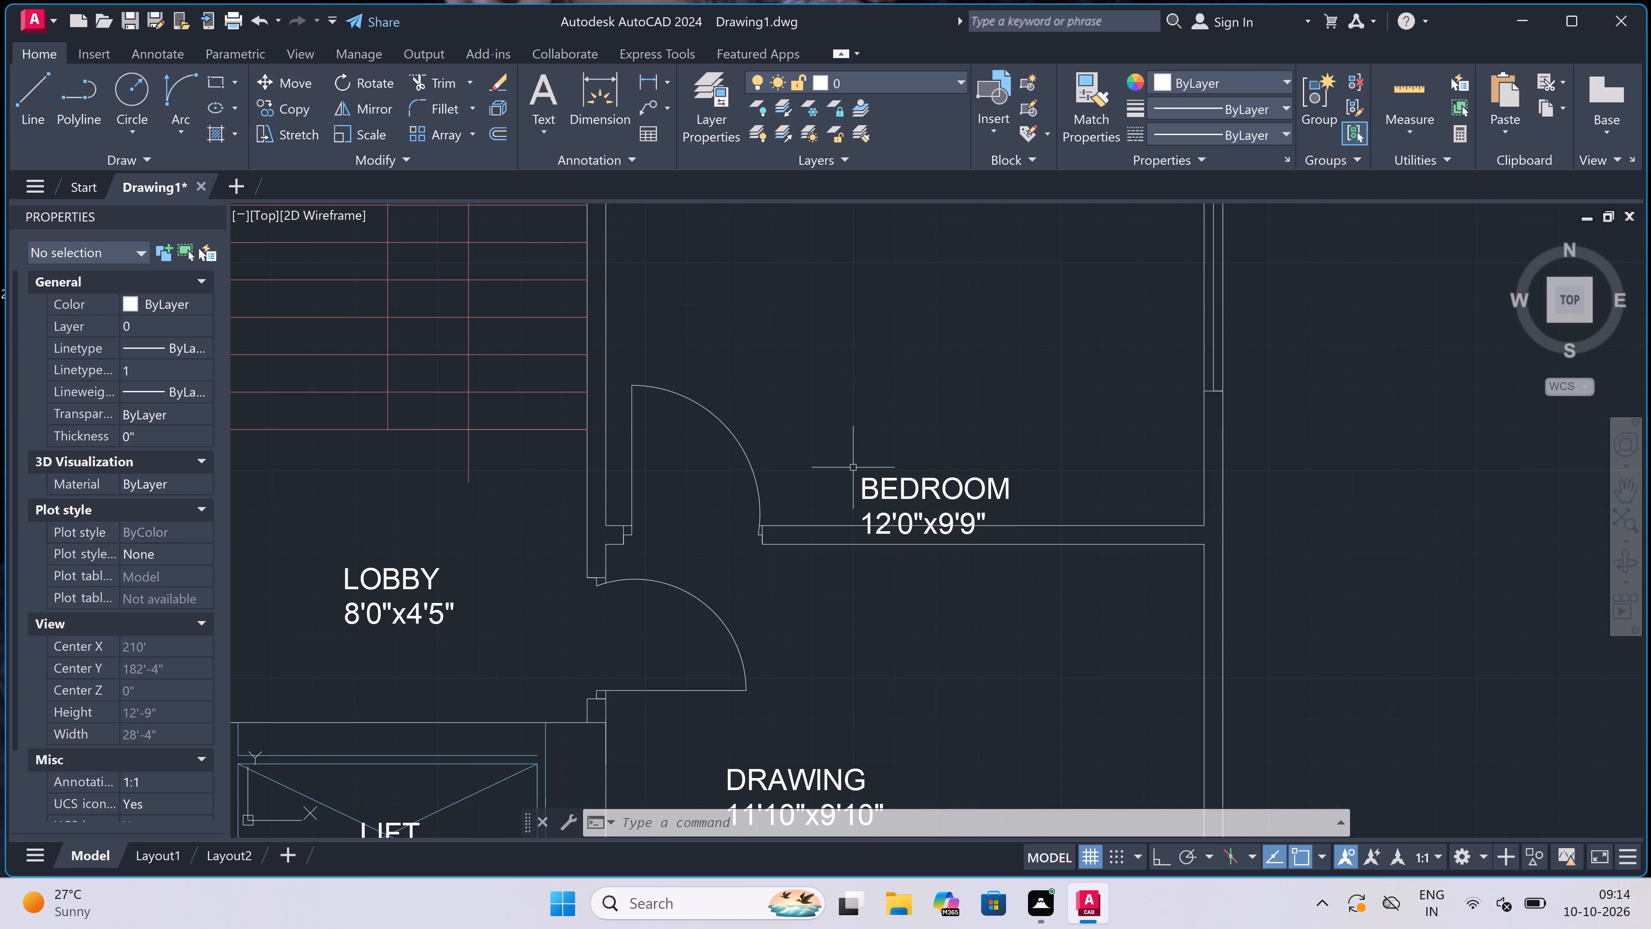
pyautogui.click(872, 495)
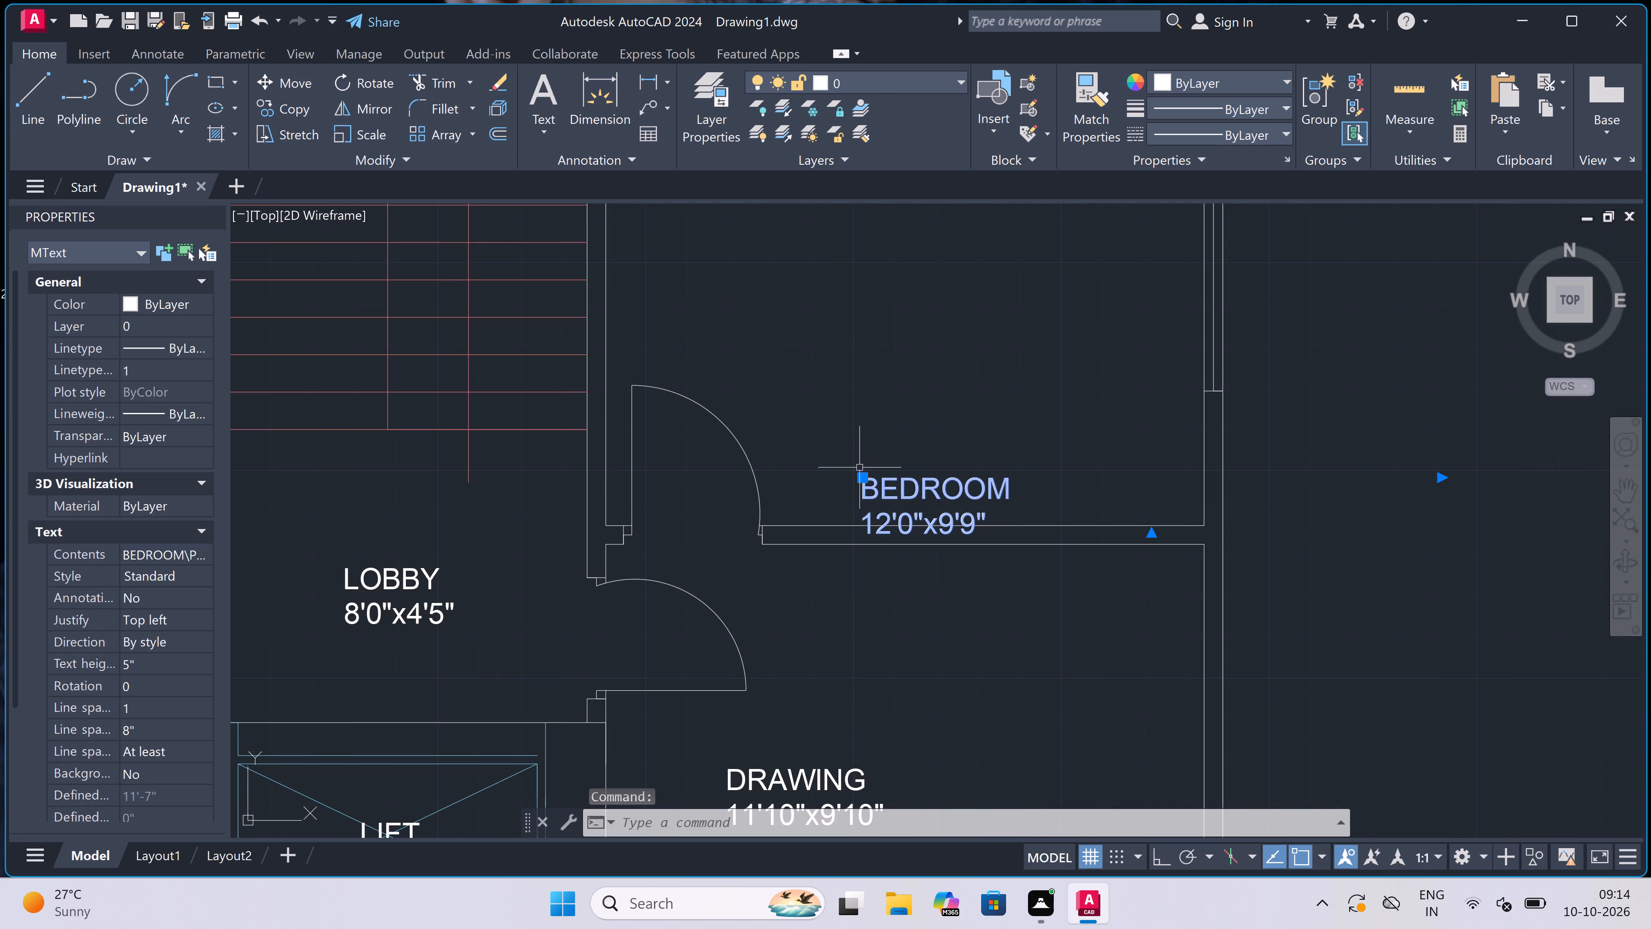
pyautogui.doubleClick(861, 477)
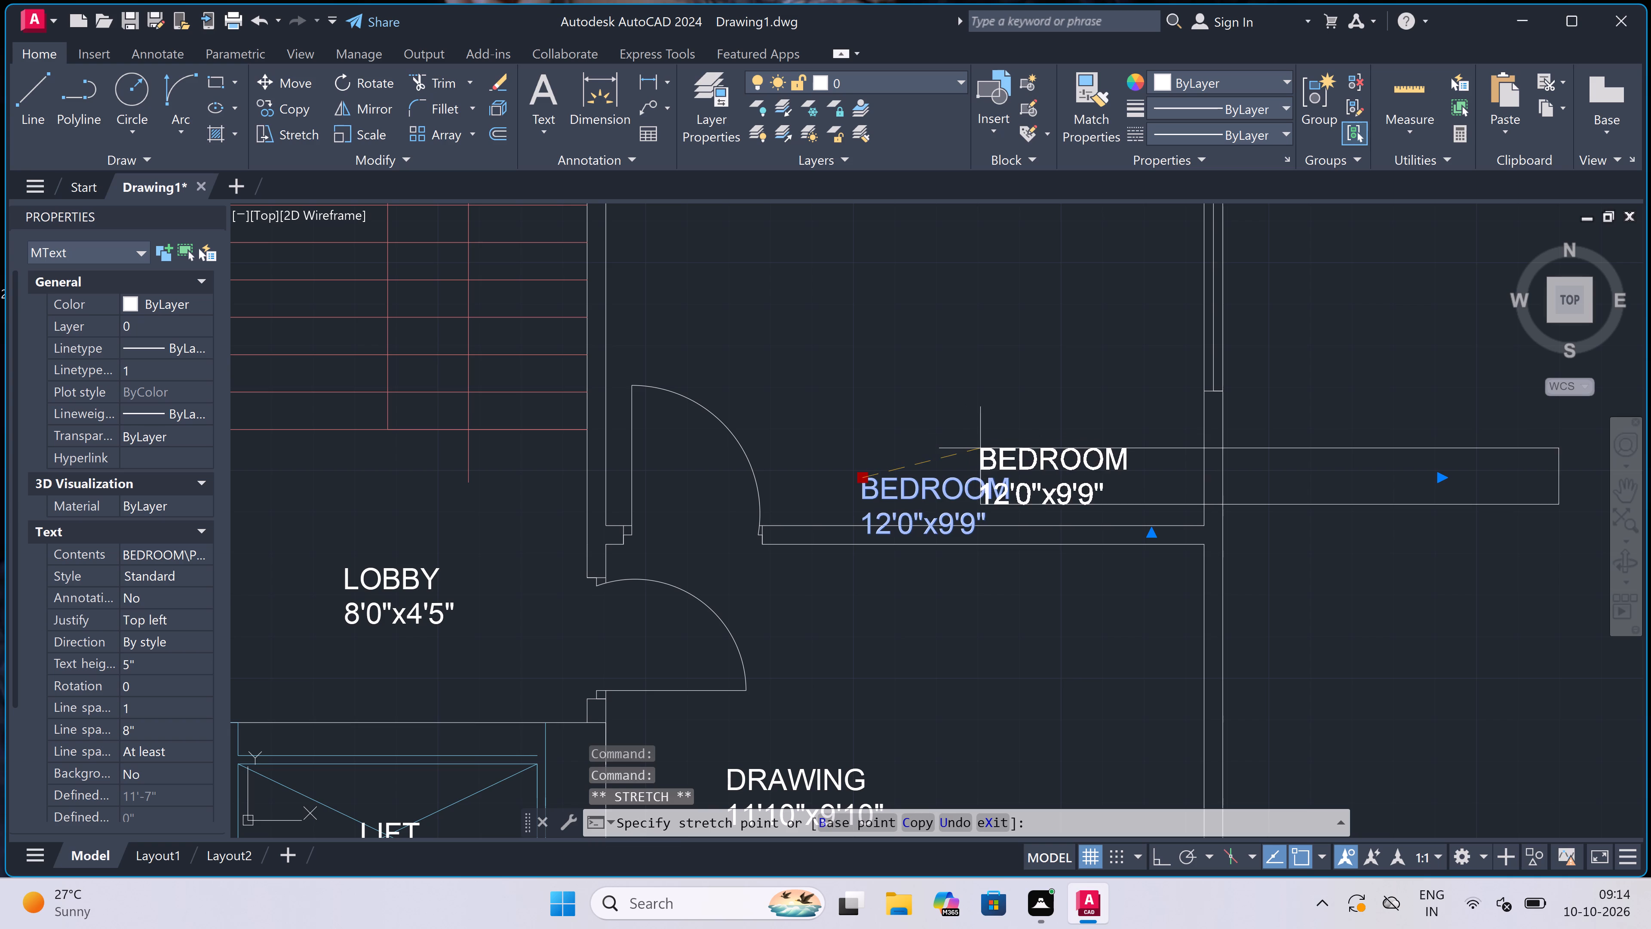
pyautogui.click(980, 448)
pyautogui.press('Escape')
# Draw a short line across the thickness of the eastern DRAWING room's outer east wall, south of the bedroom partition.
pyautogui.scroll(-3, 841, 460)
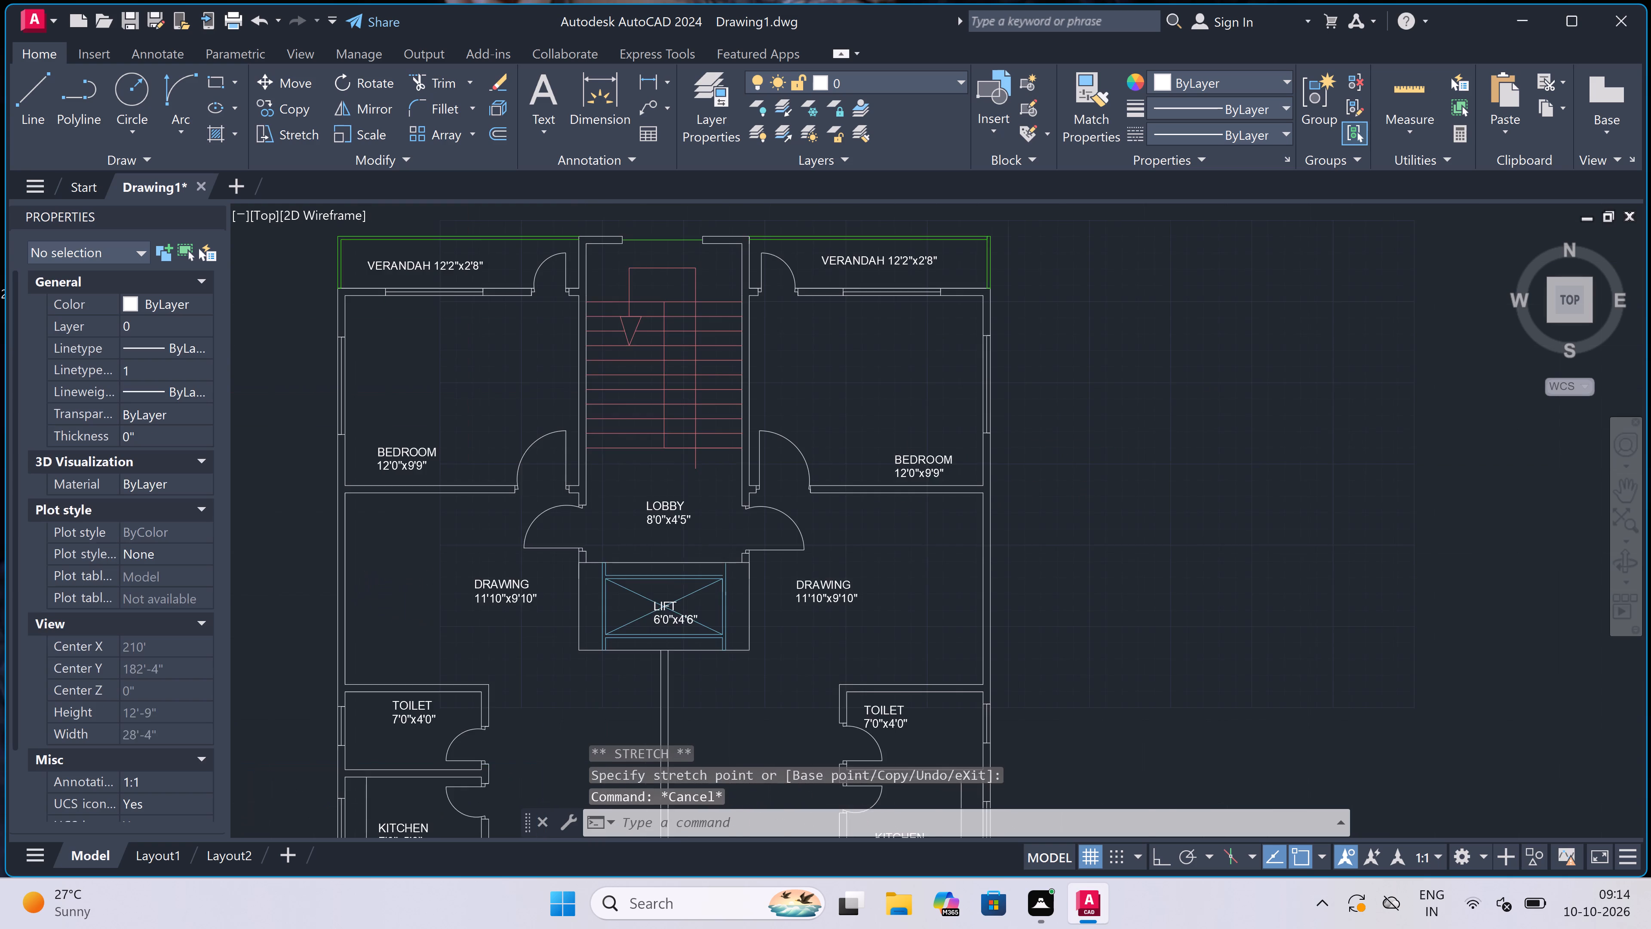
pyautogui.press('l')
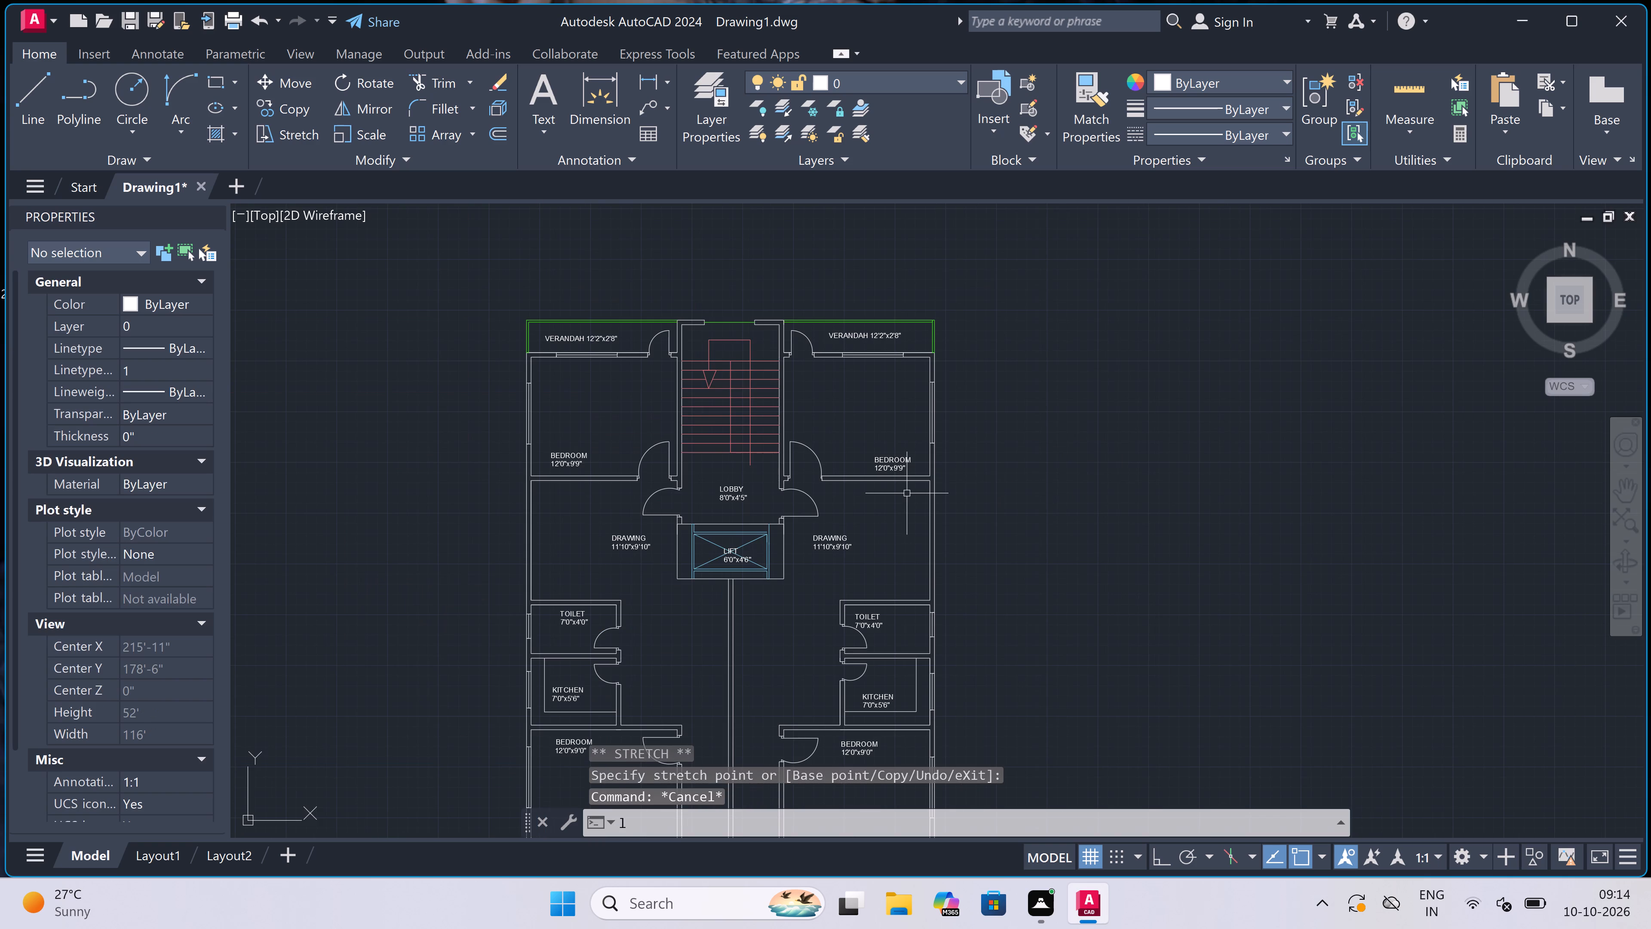
pyautogui.press('space')
pyautogui.scroll(3, 930, 514)
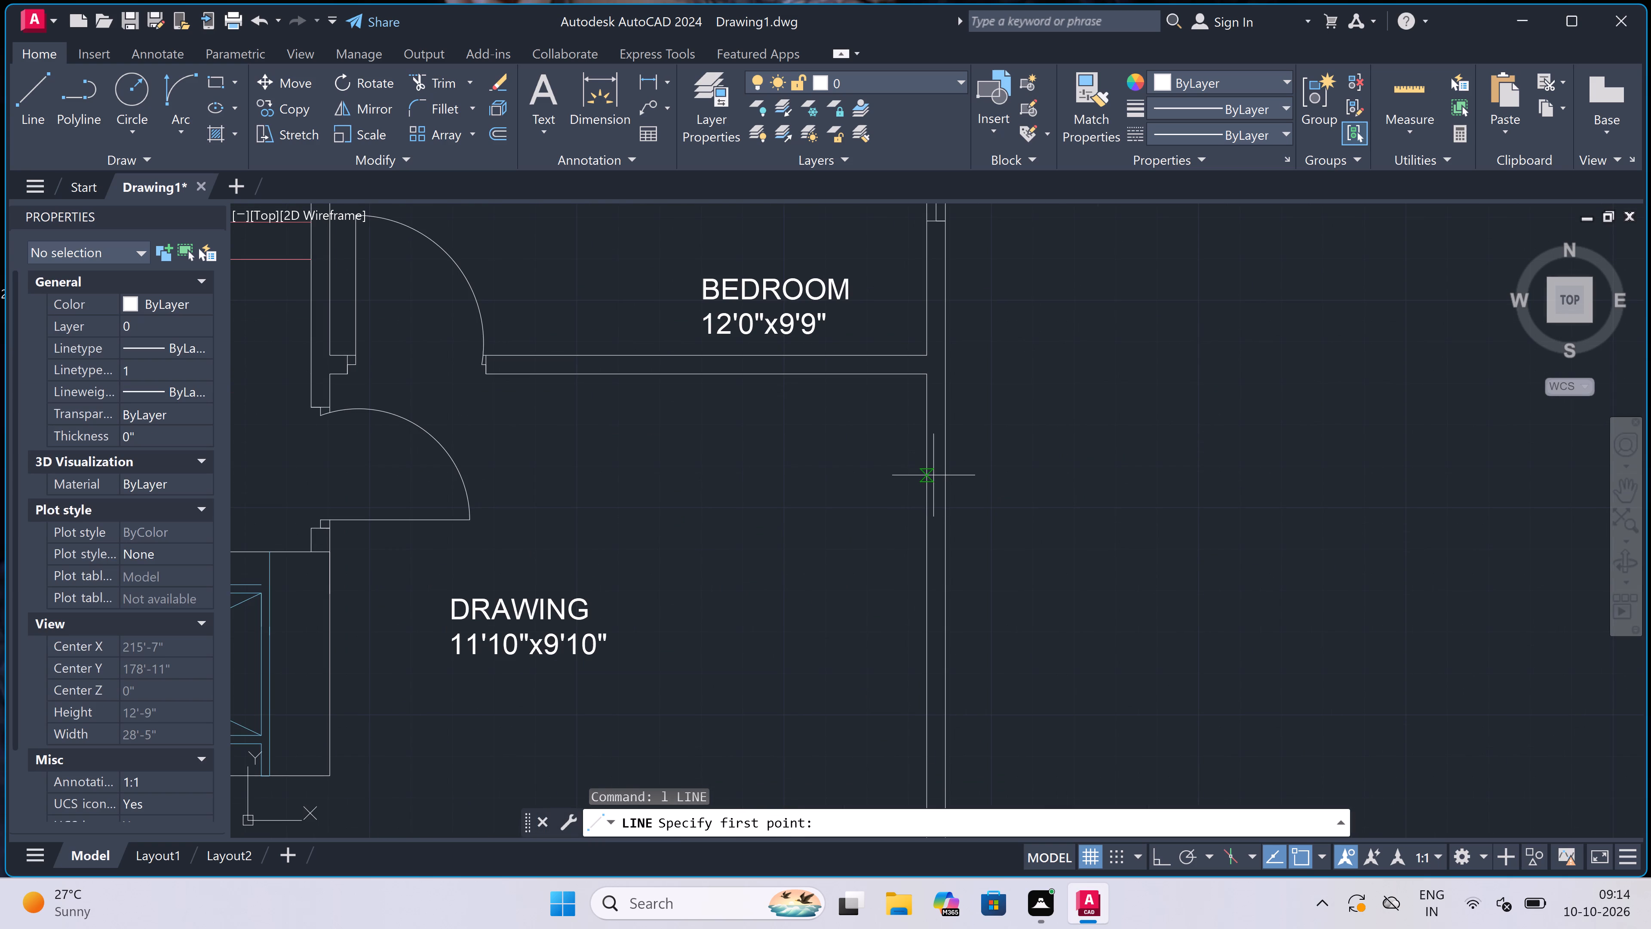
pyautogui.doubleClick(933, 475)
pyautogui.click(938, 477)
# With Ortho on, continue from the cross line's midpoint with a 5' line running south along the middle of the east wall.
pyautogui.scroll(3, 938, 475)
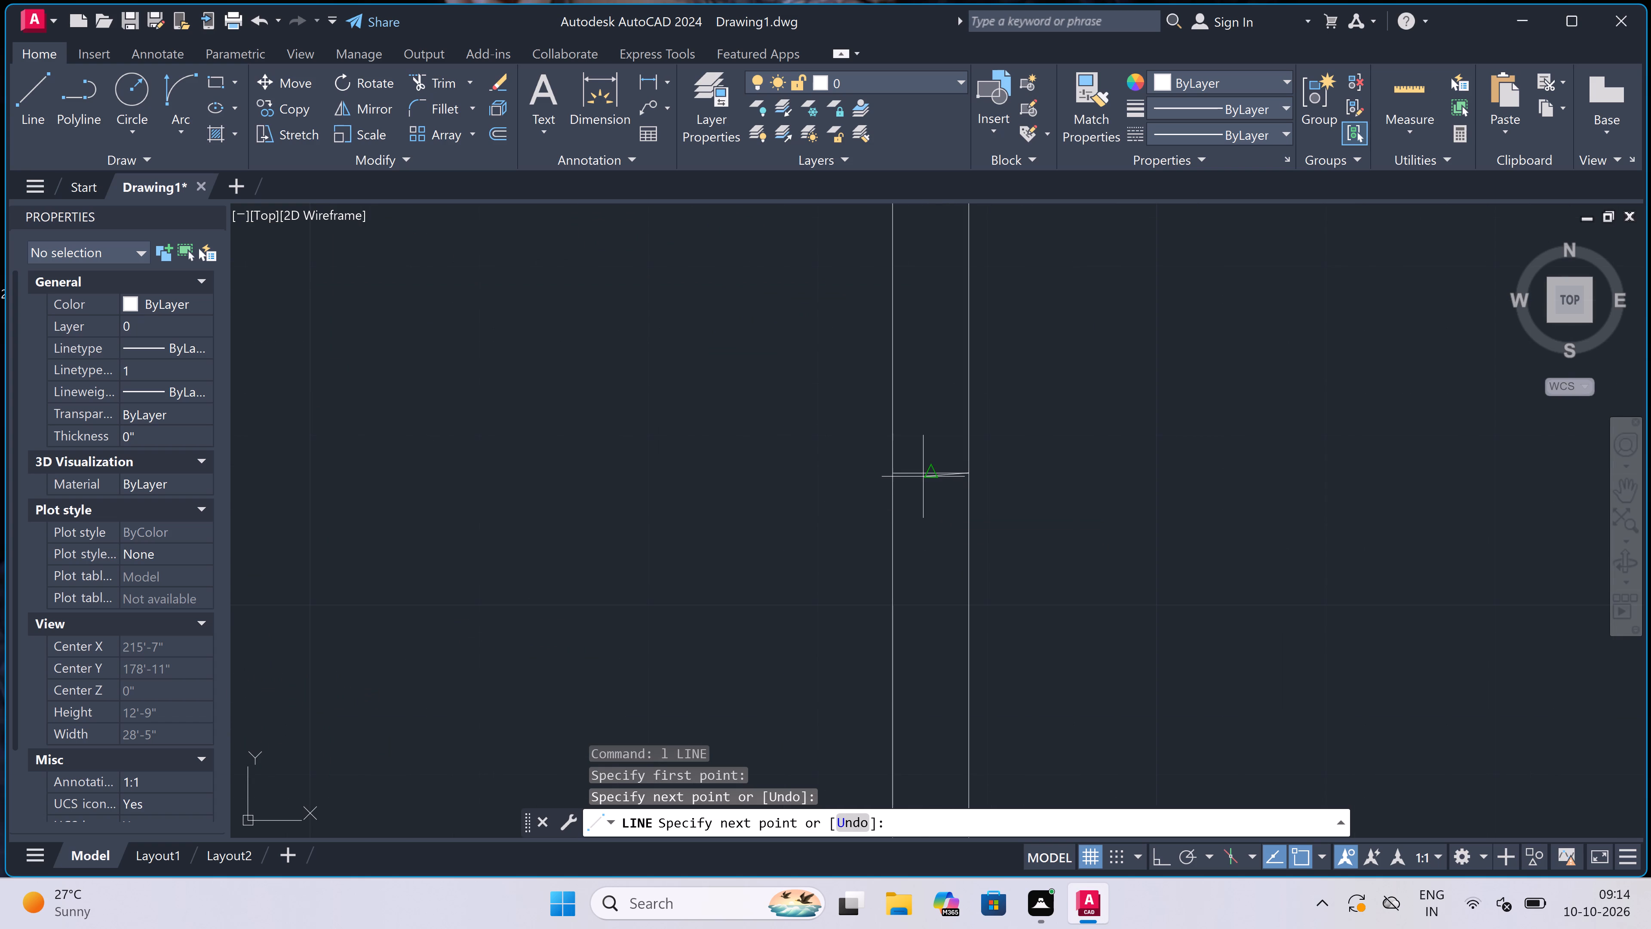
pyautogui.press('F8')
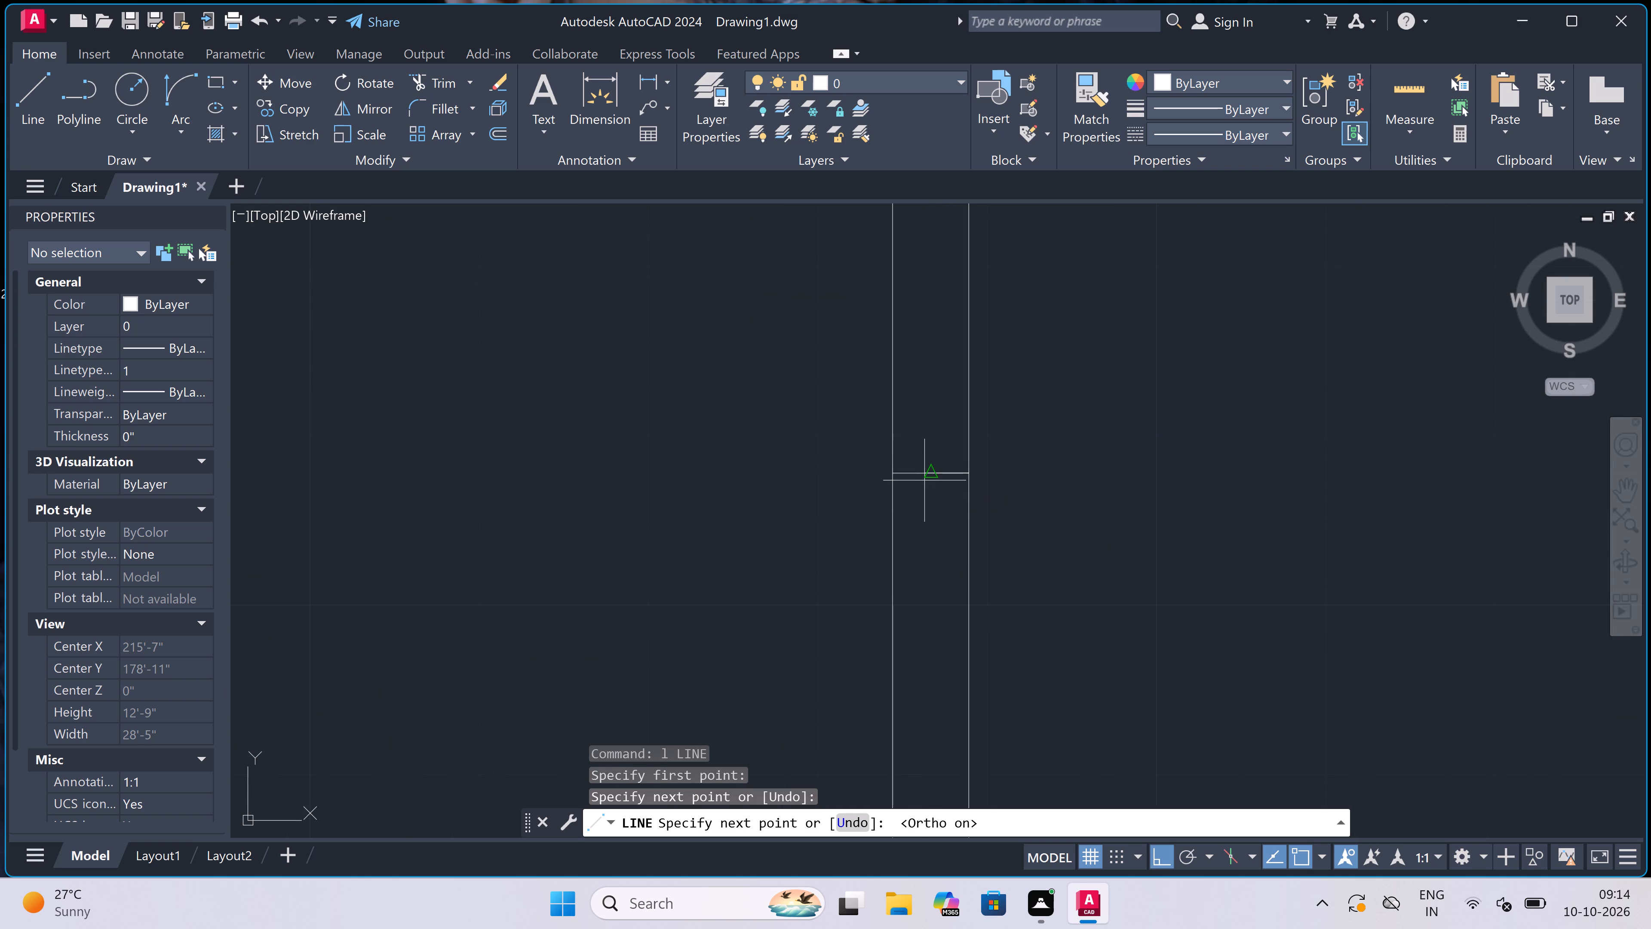
pyautogui.scroll(1, 925, 480)
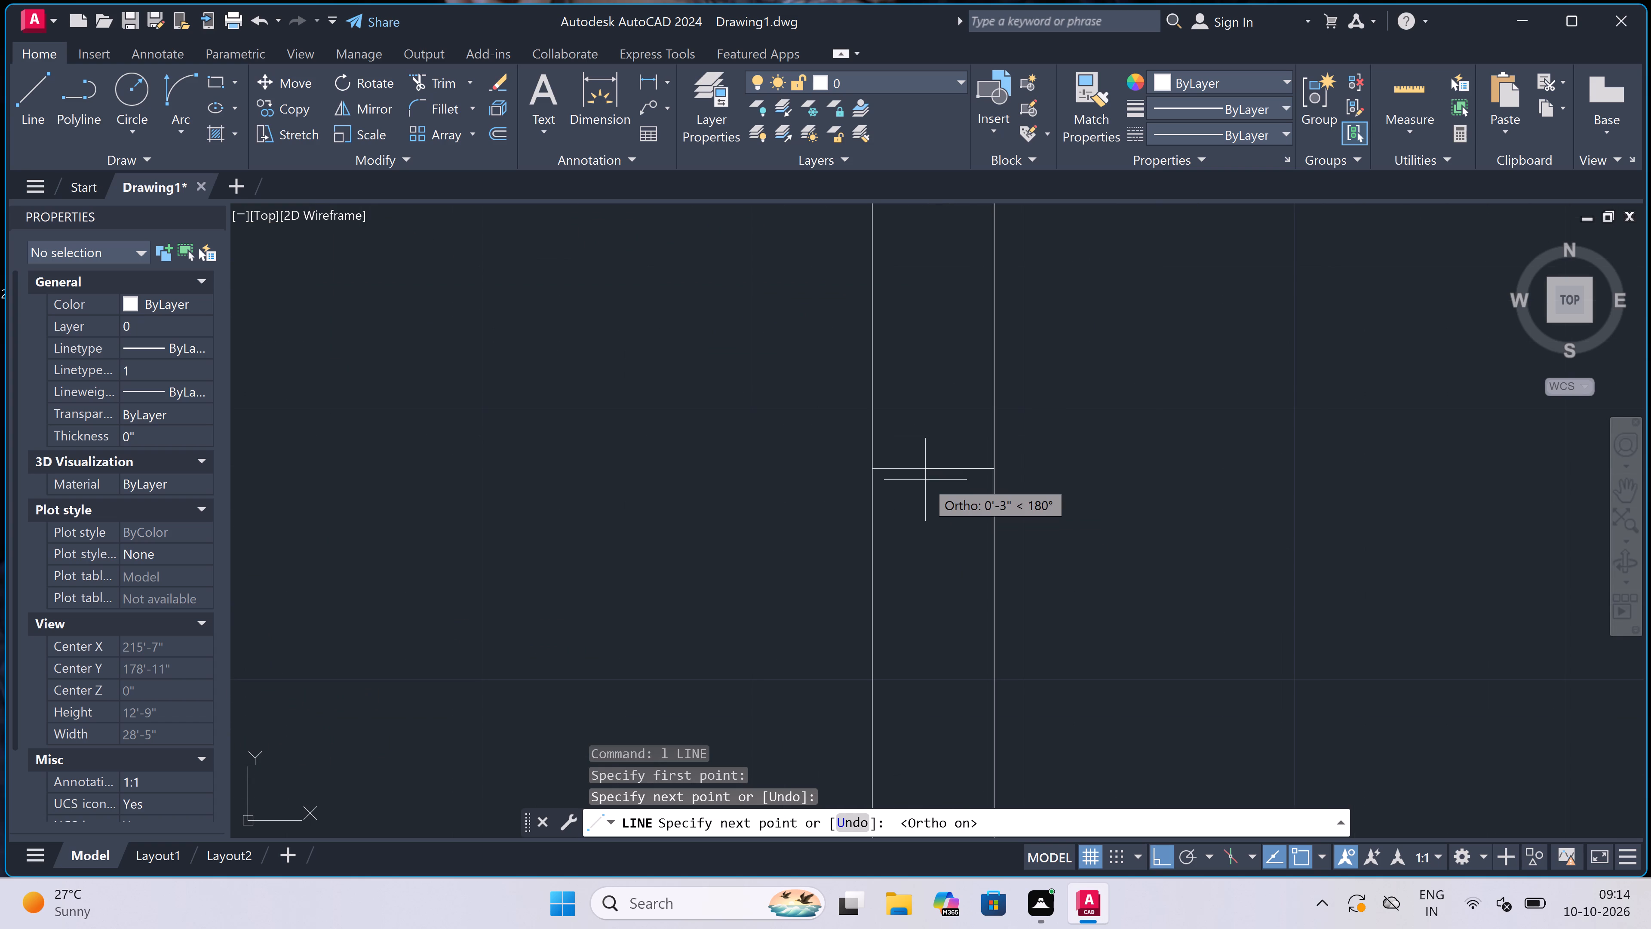
pyautogui.scroll(1, 927, 484)
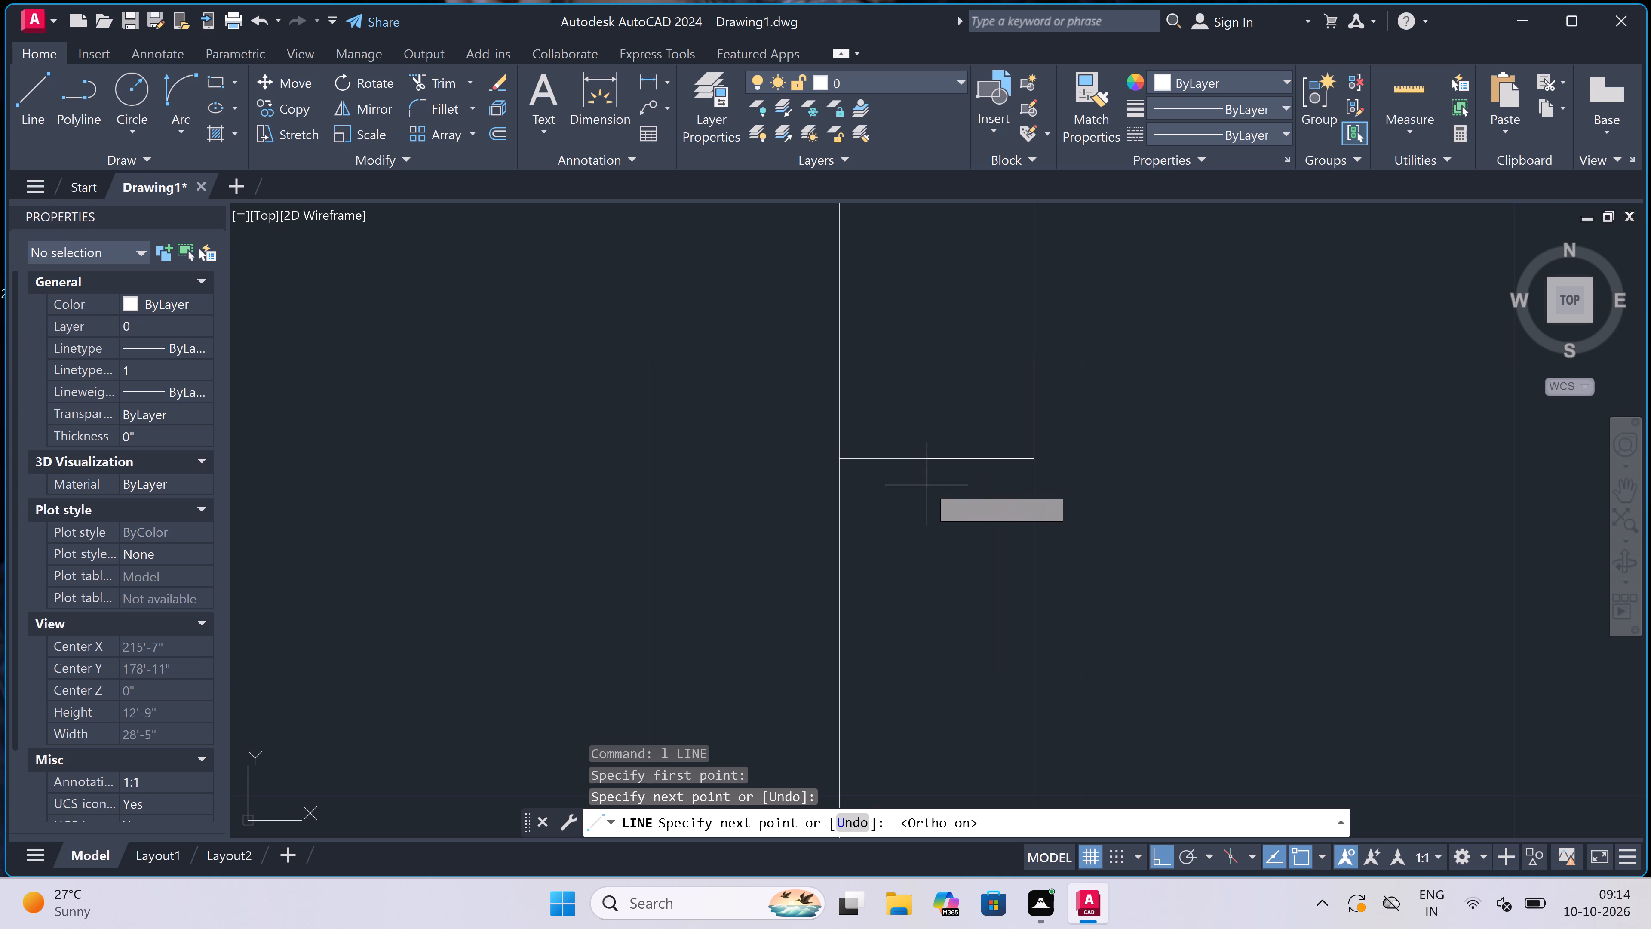
pyautogui.click(933, 458)
pyautogui.scroll(-2, 933, 458)
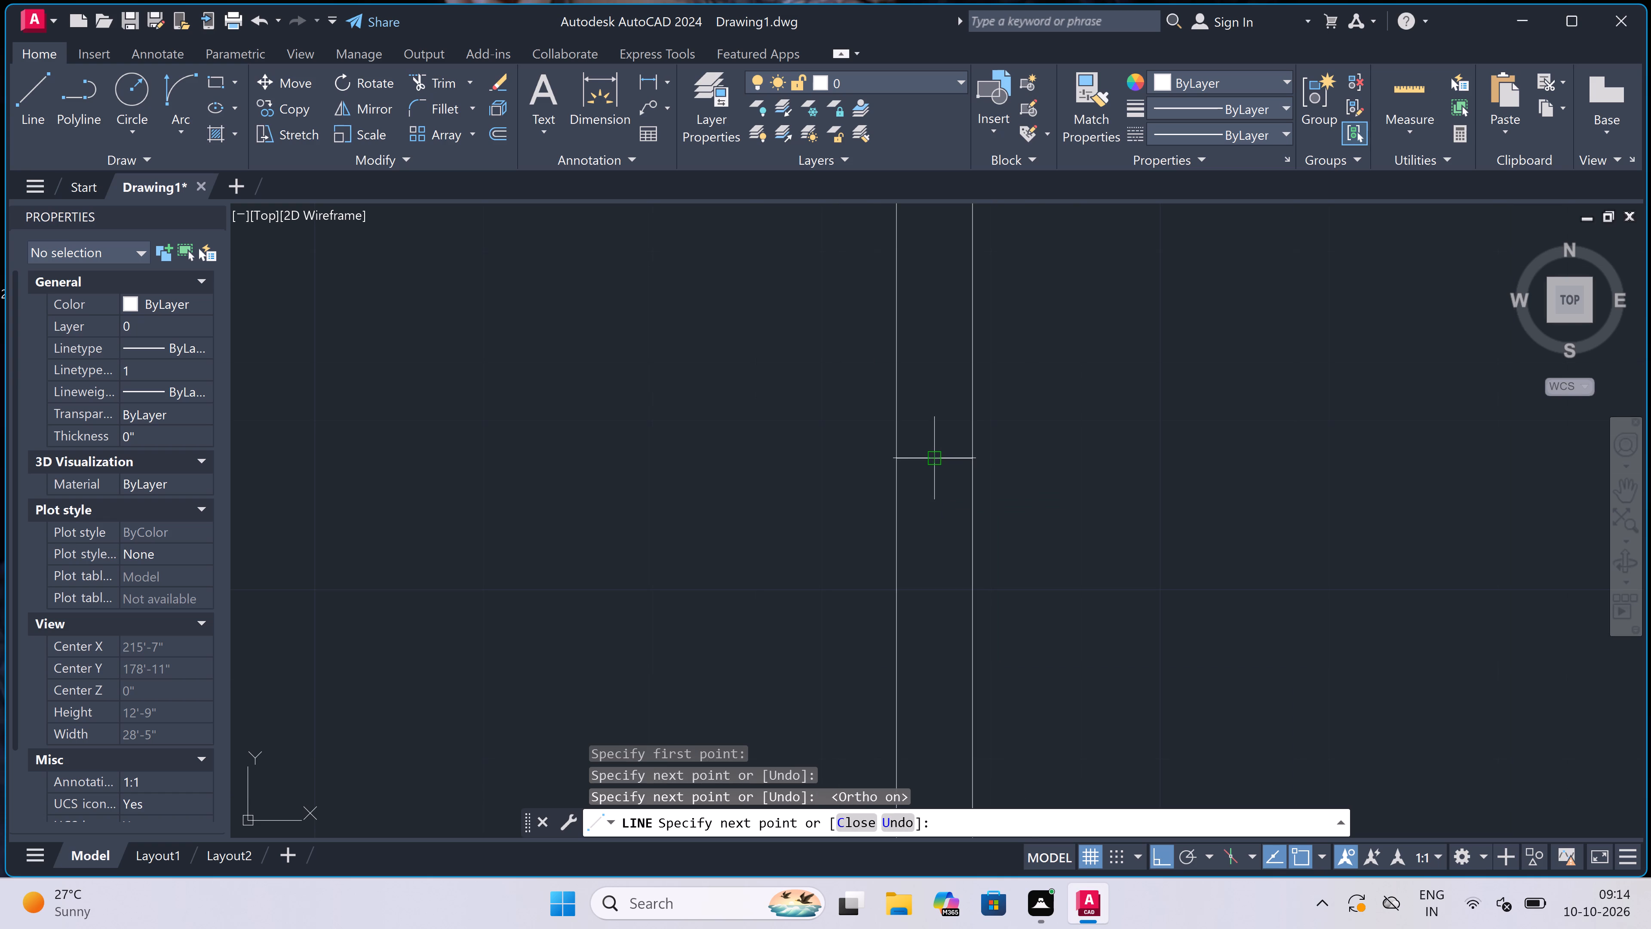
pyautogui.scroll(-1, 933, 458)
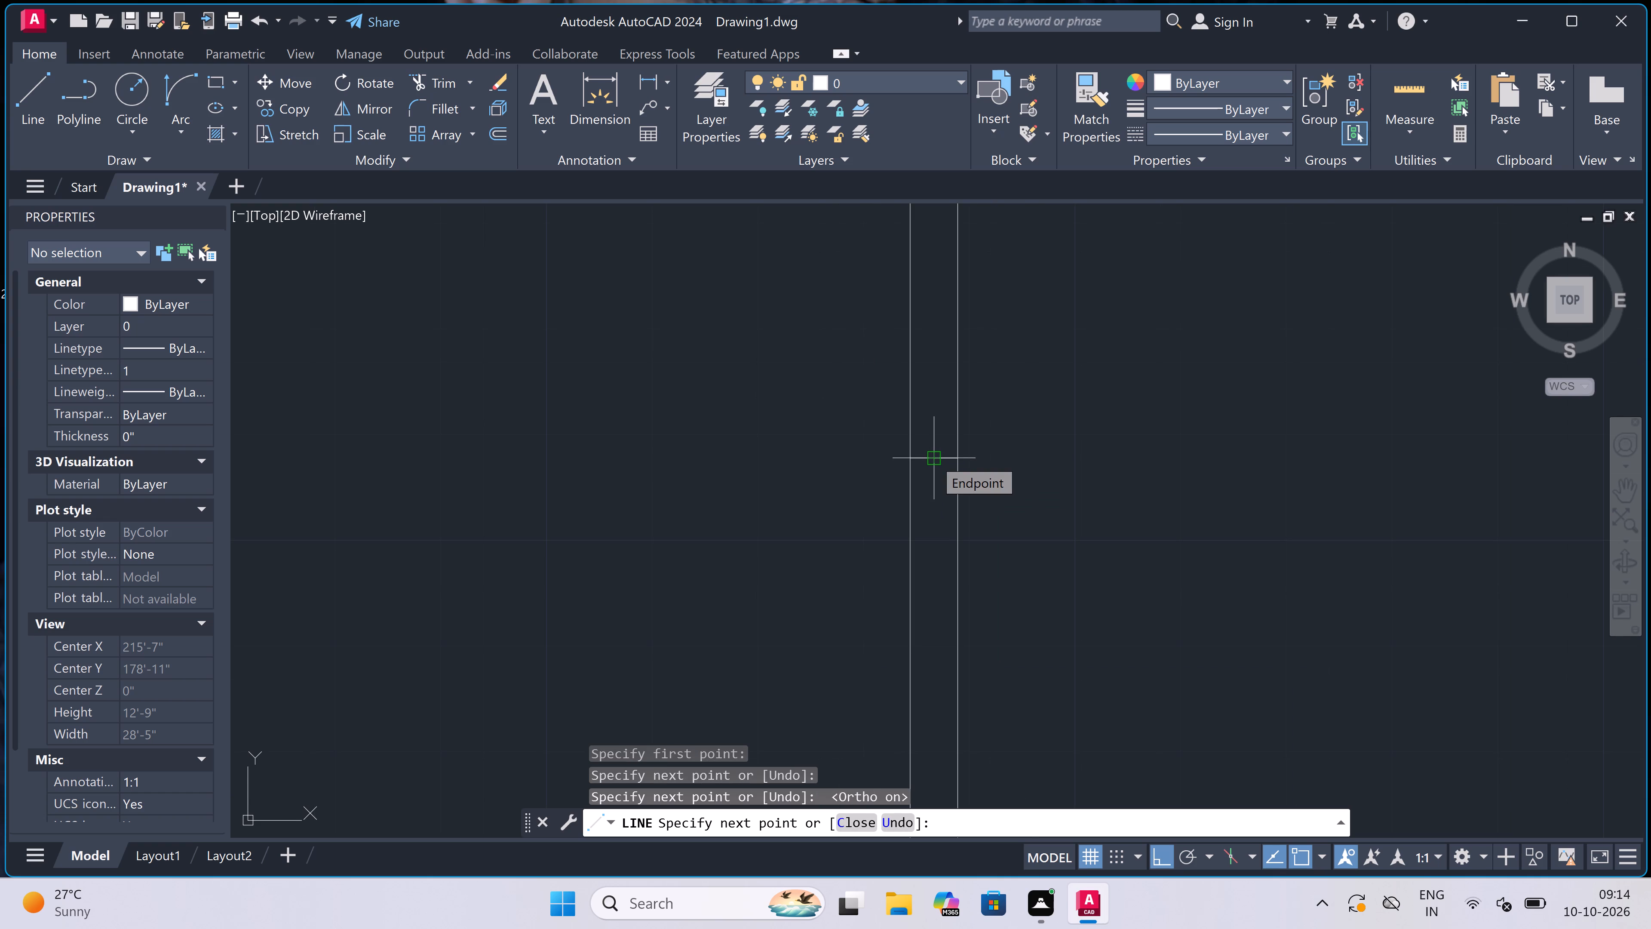
pyautogui.scroll(-1, 933, 458)
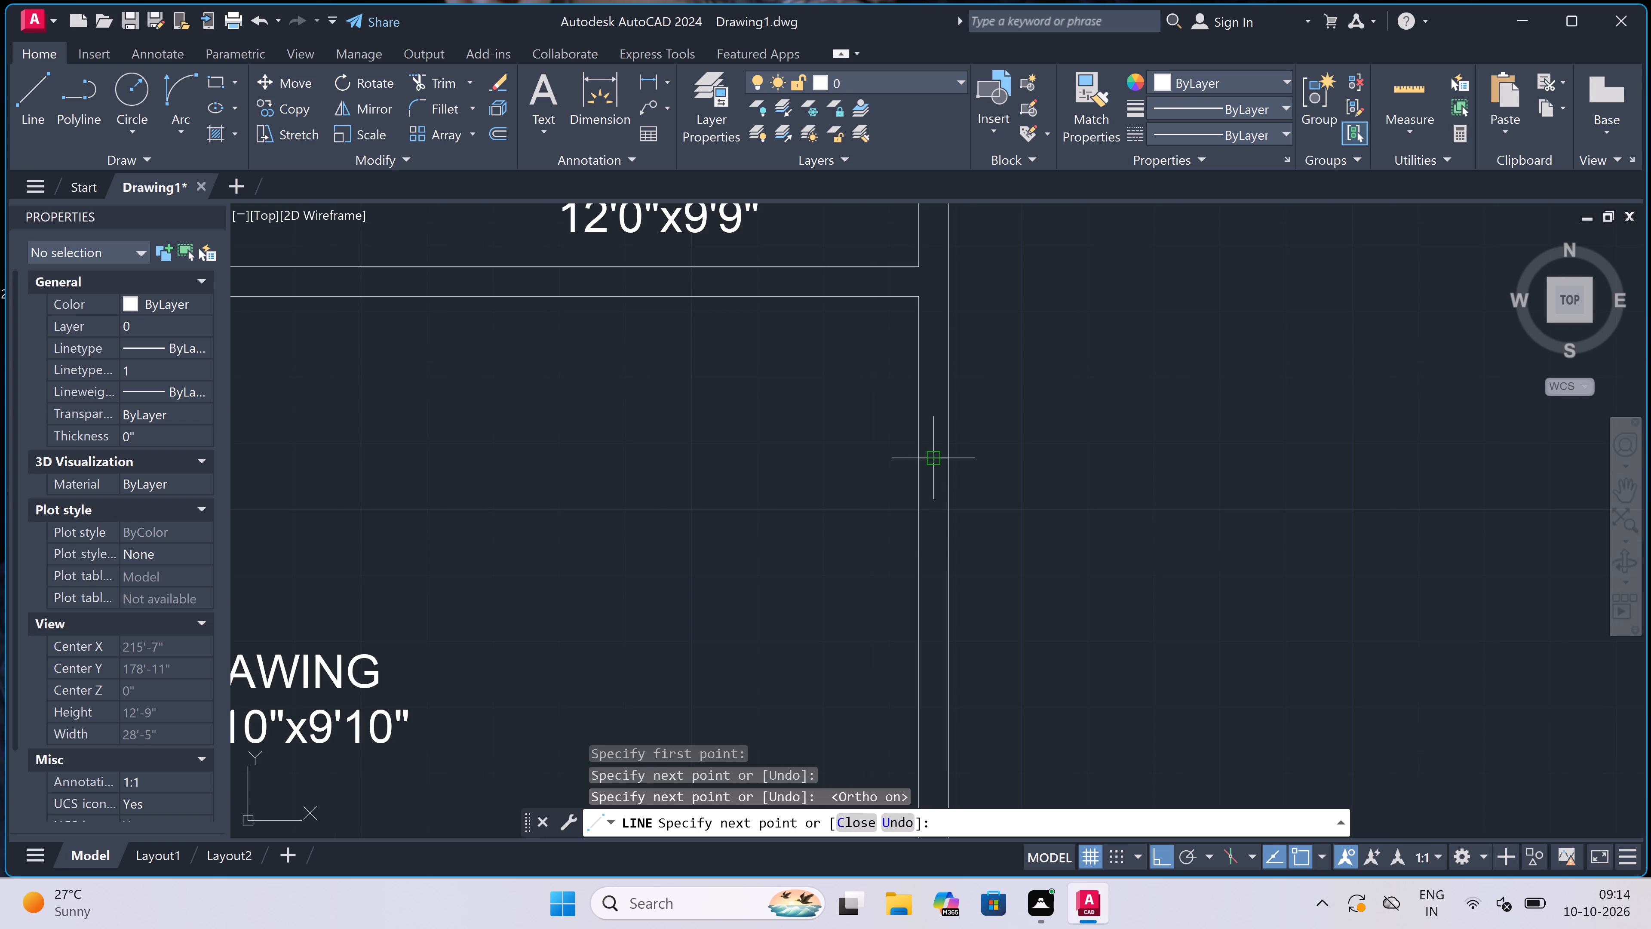
pyautogui.write("5'")
pyautogui.press('space')
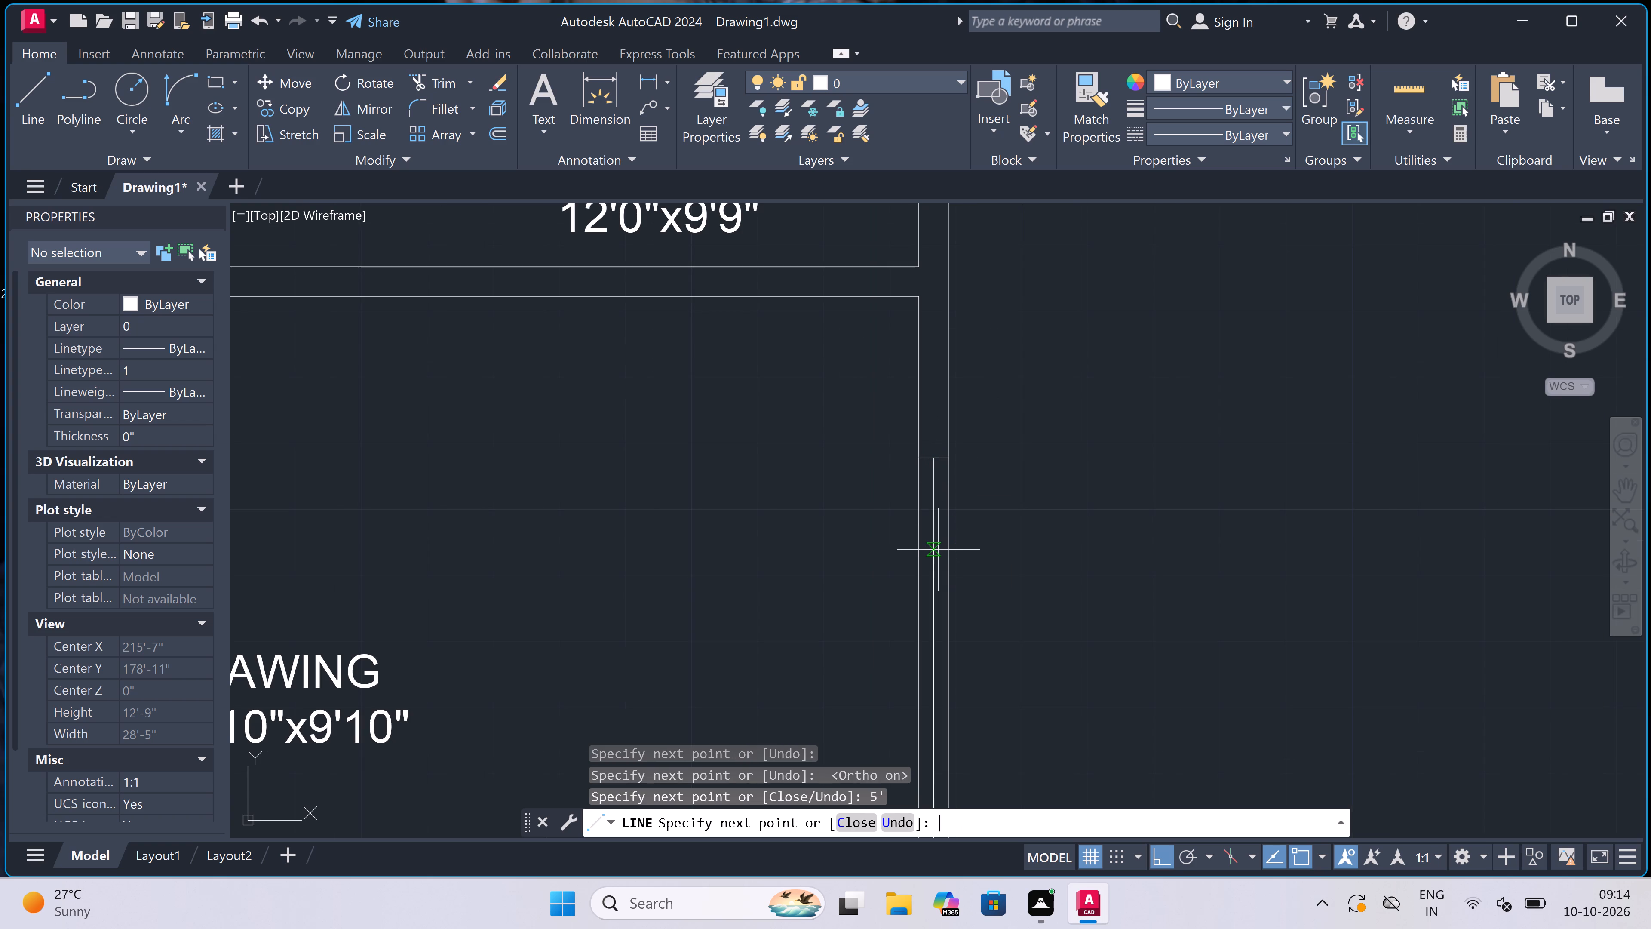
# Close the south end of the 5' centre line with a line across the east wall from outer to inner face.
pyautogui.scroll(-3, 934, 480)
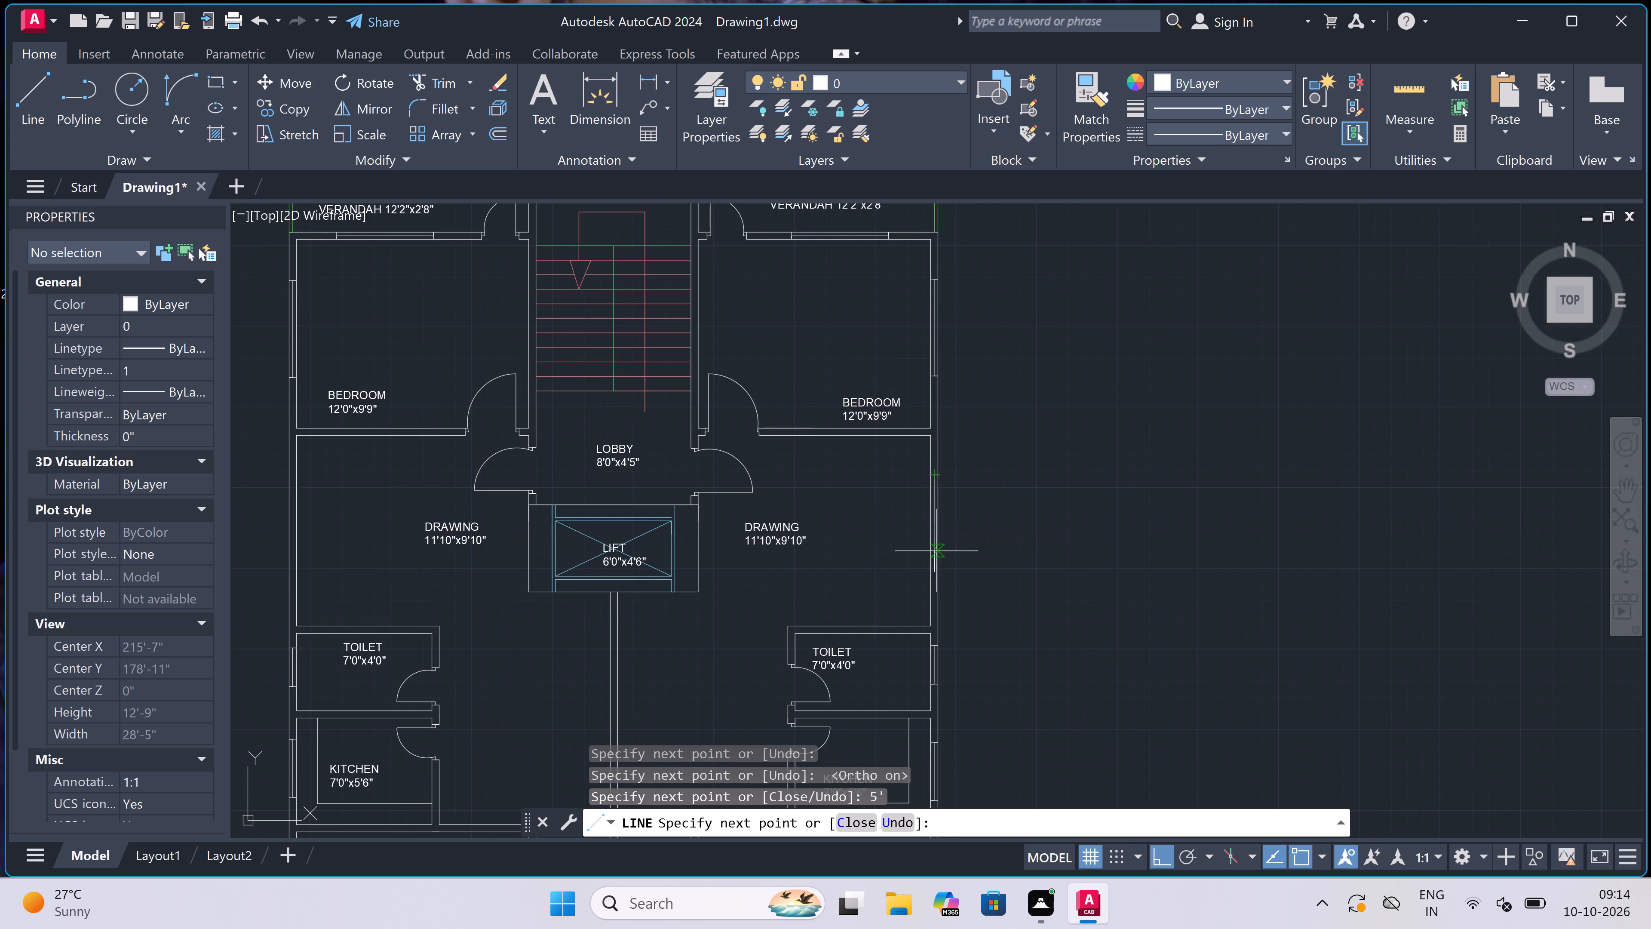
pyautogui.scroll(4, 935, 563)
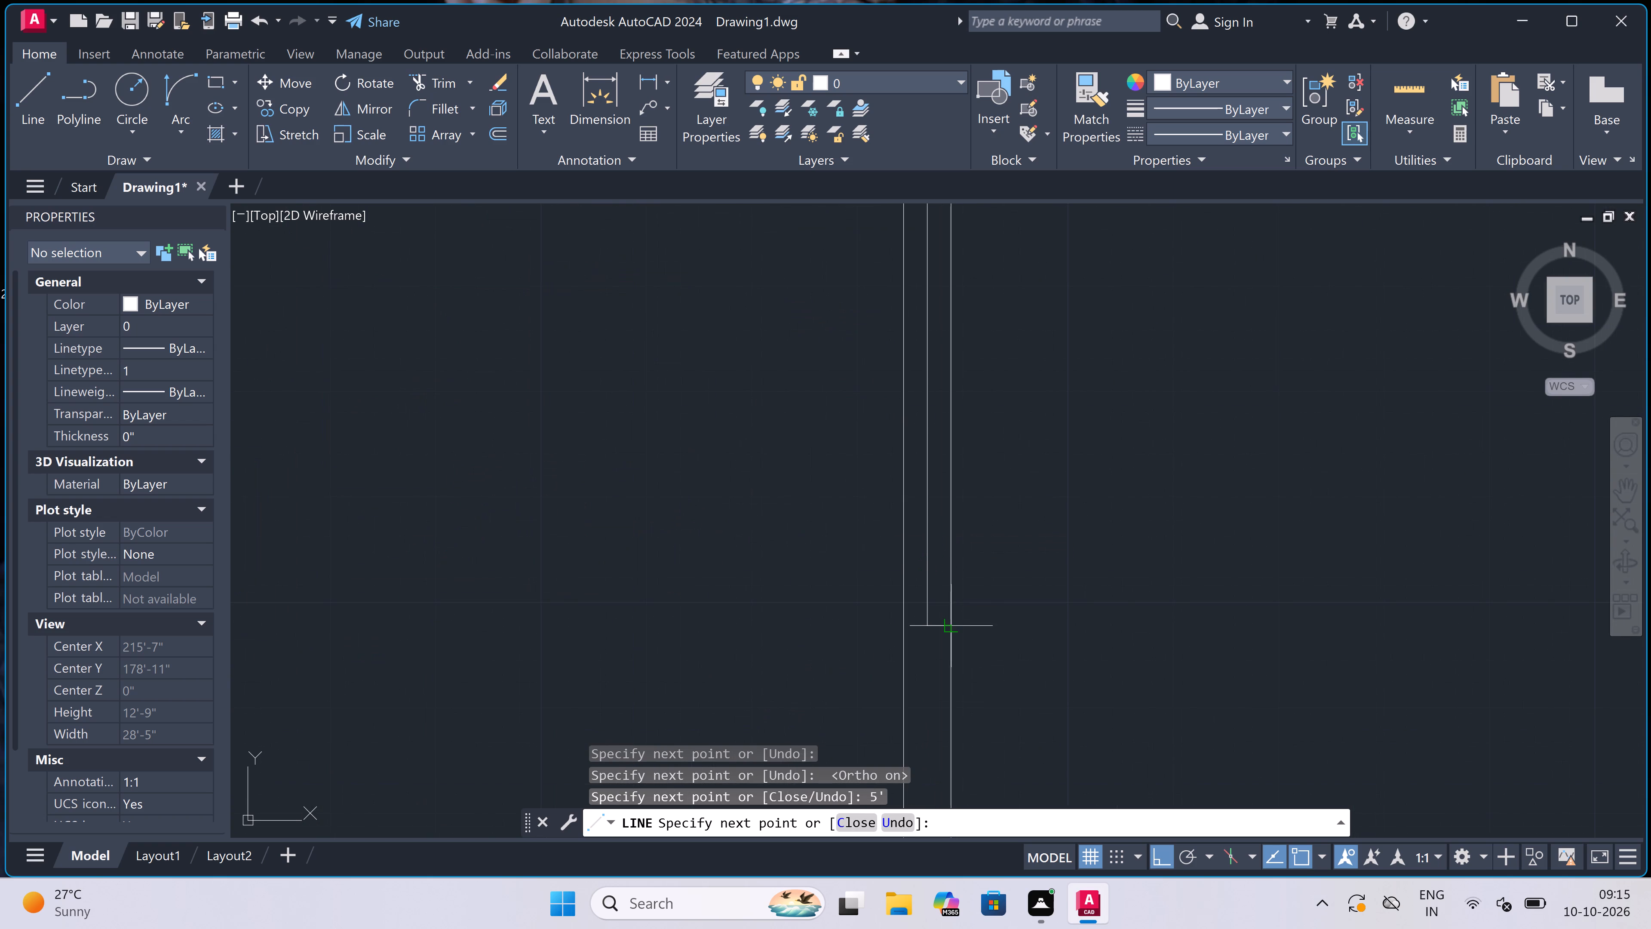
pyautogui.scroll(3, 947, 637)
pyautogui.click(957, 592)
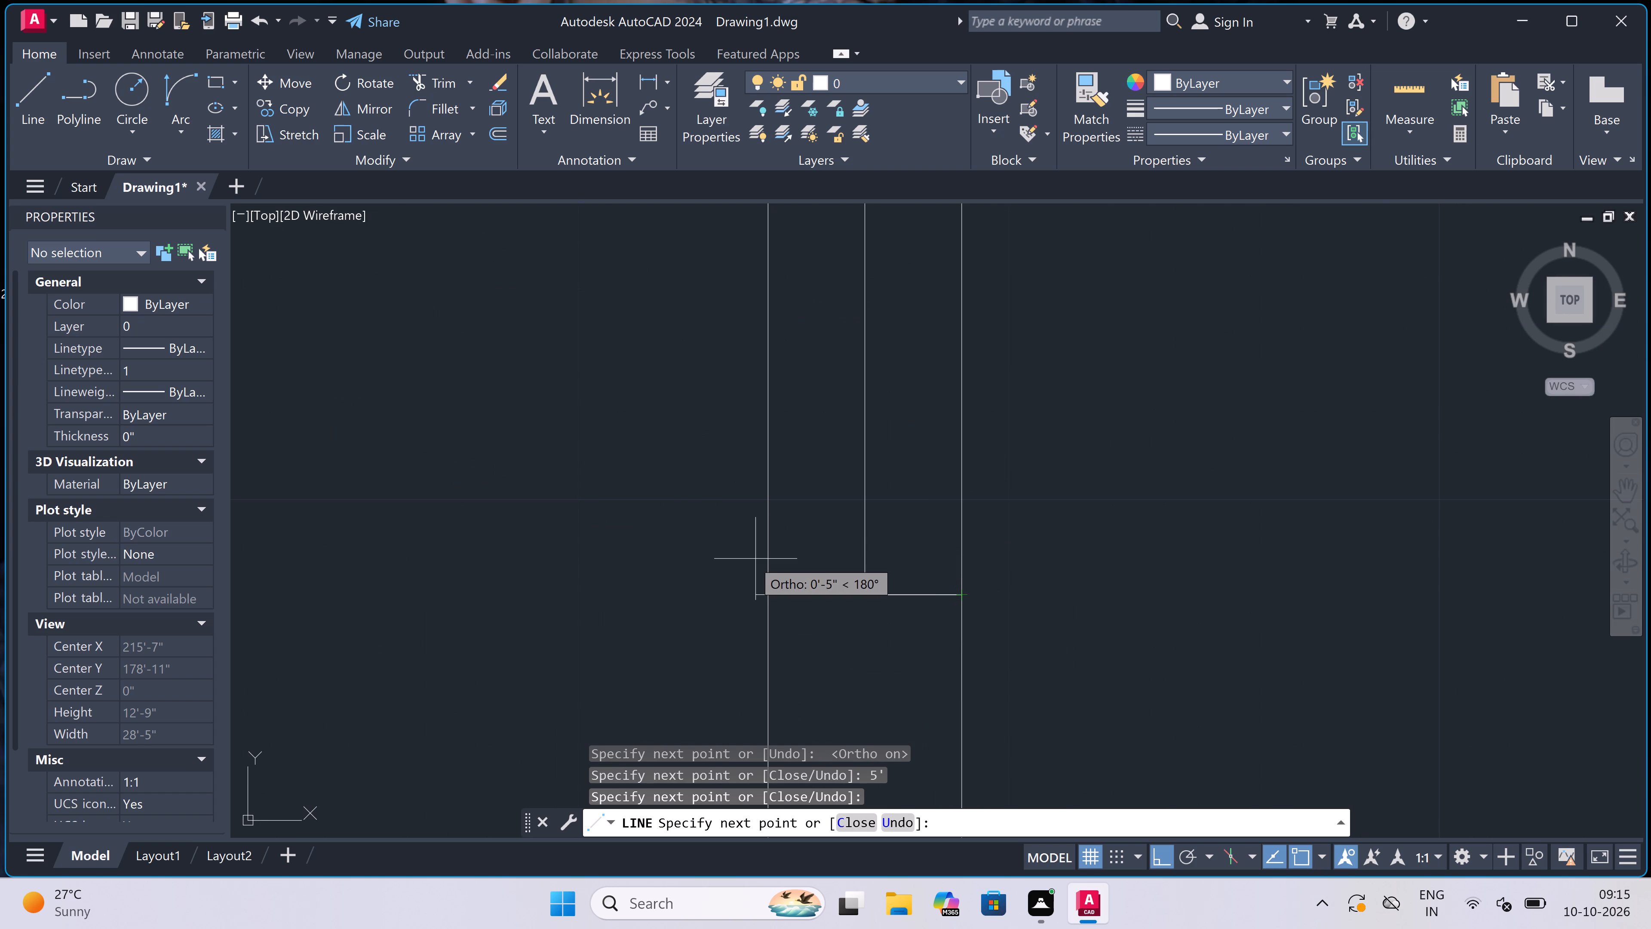
pyautogui.doubleClick(762, 595)
pyautogui.press('Escape')
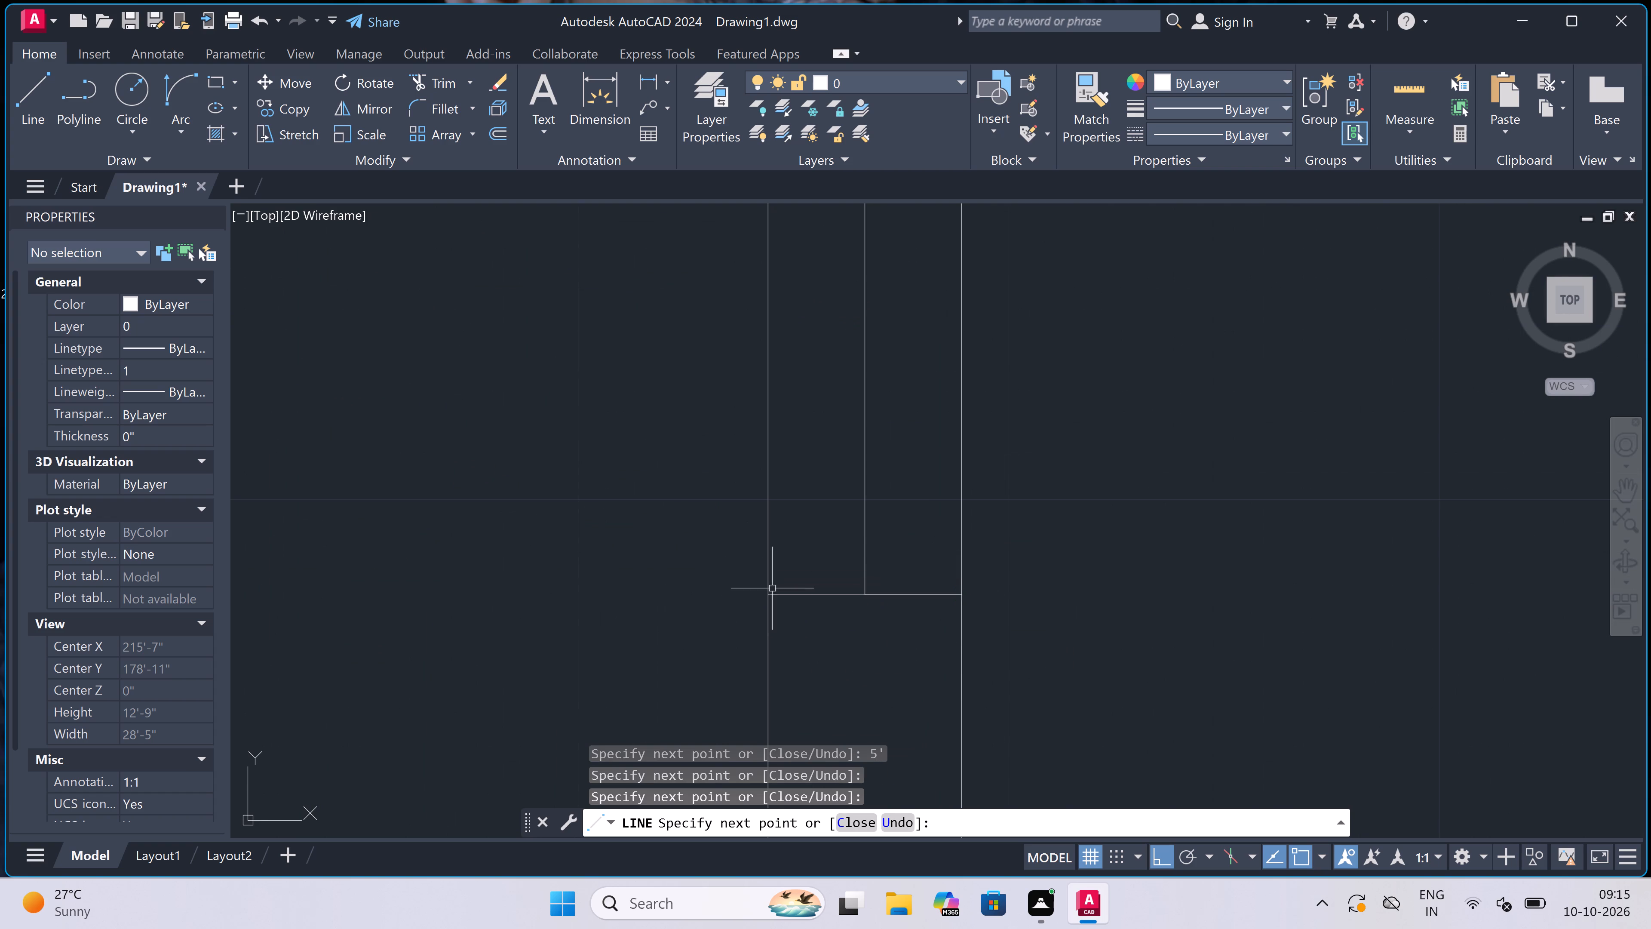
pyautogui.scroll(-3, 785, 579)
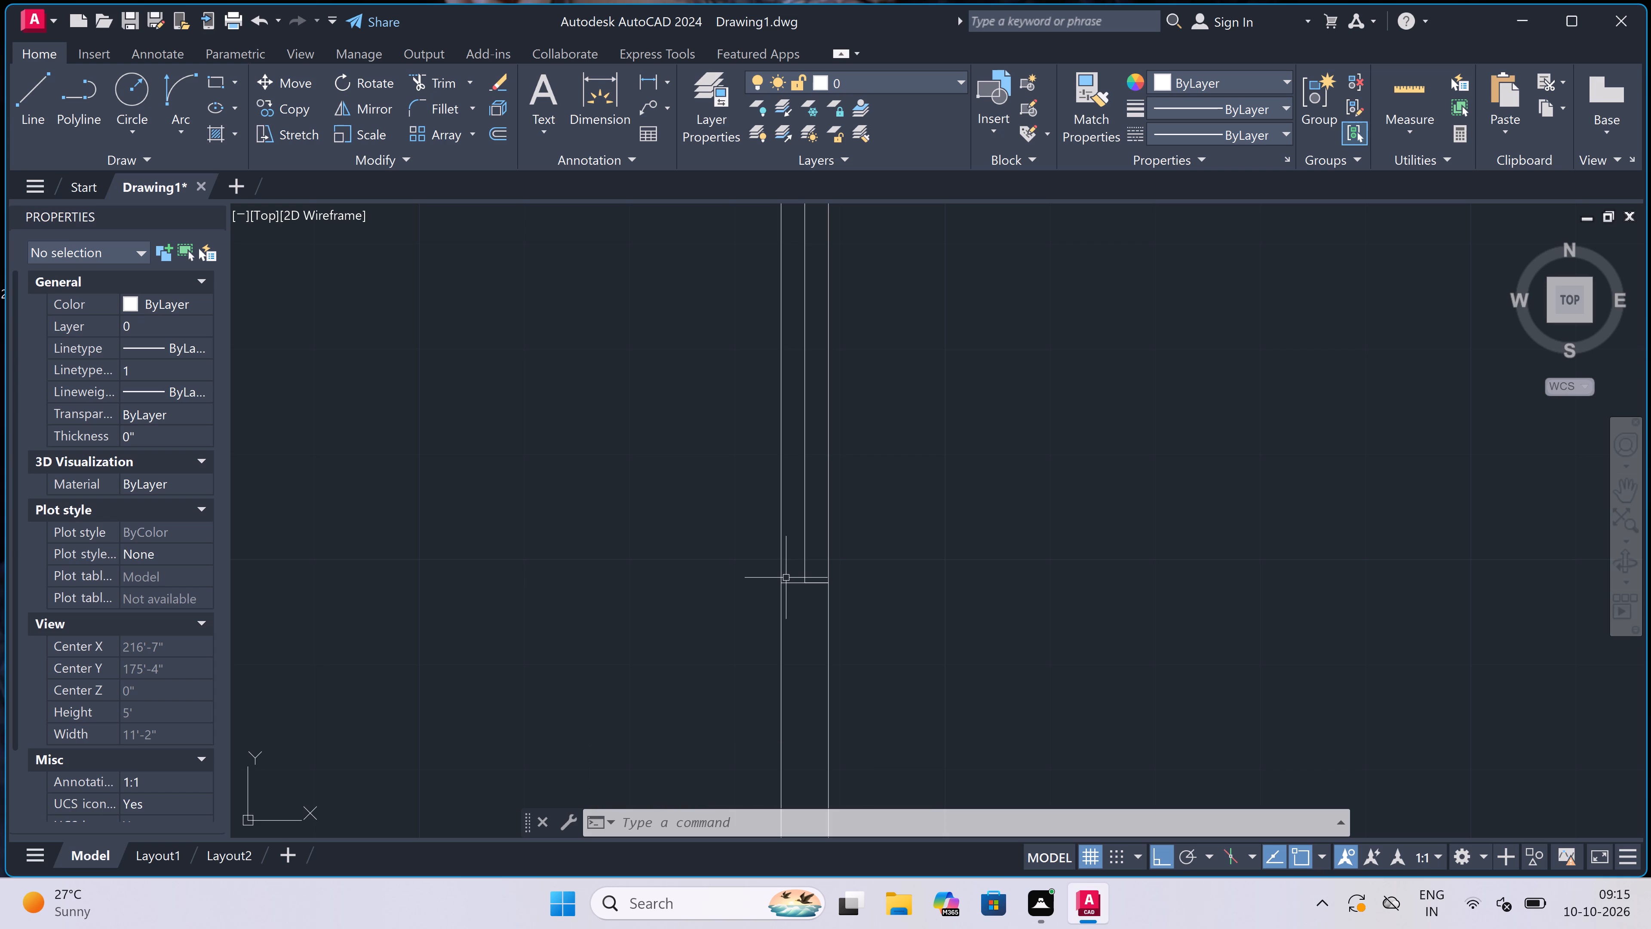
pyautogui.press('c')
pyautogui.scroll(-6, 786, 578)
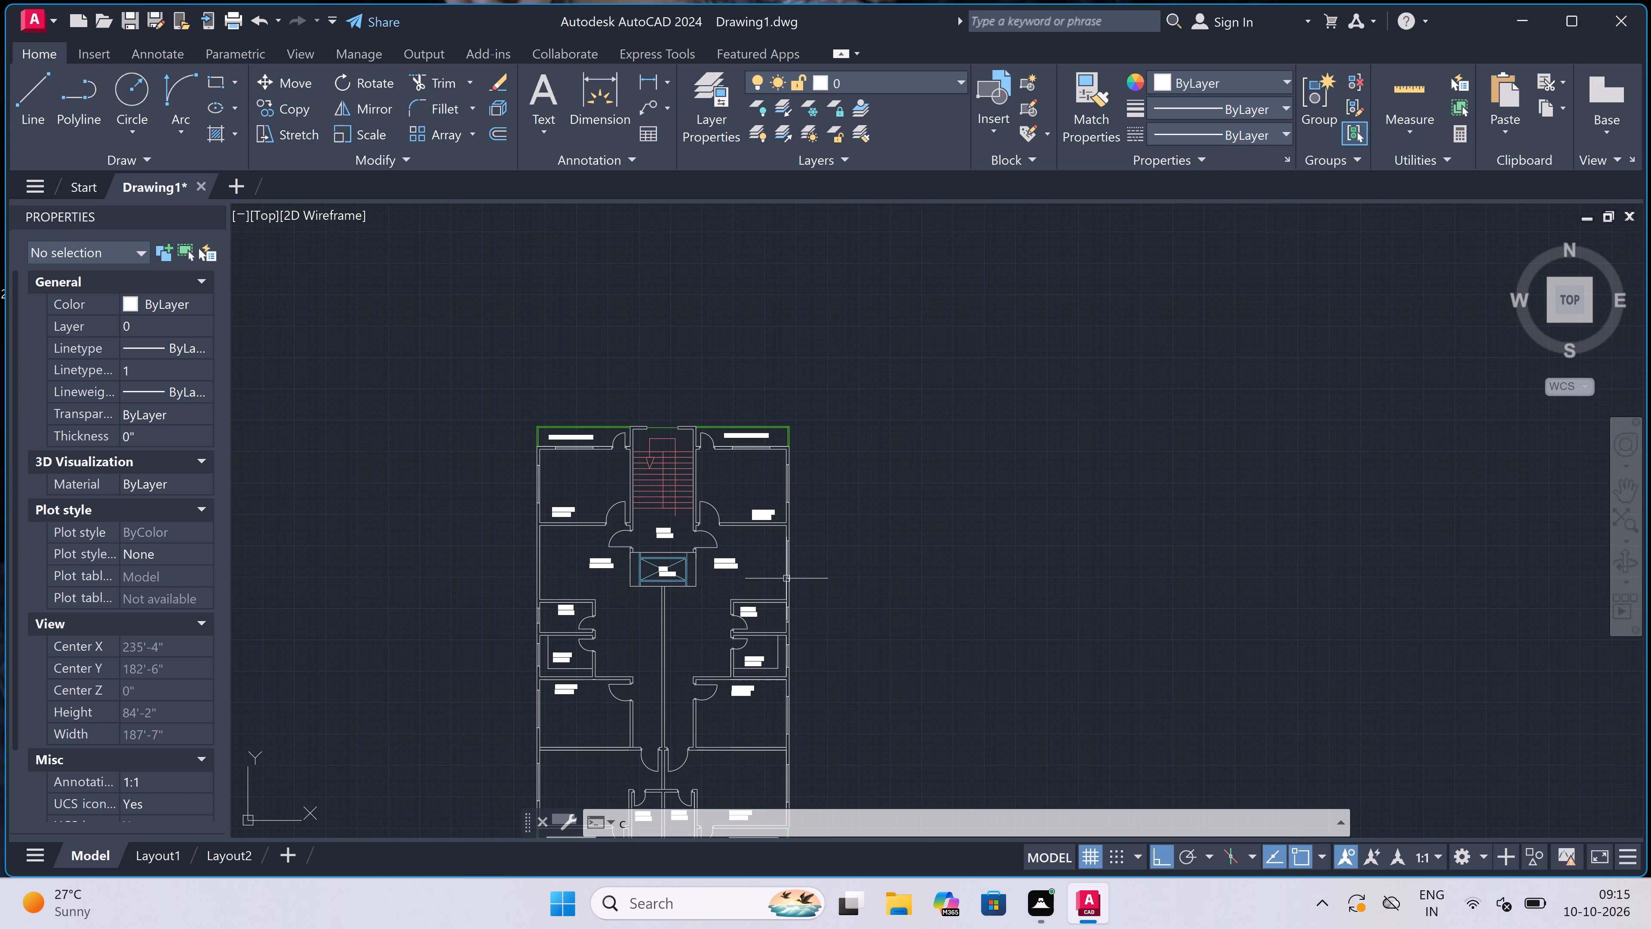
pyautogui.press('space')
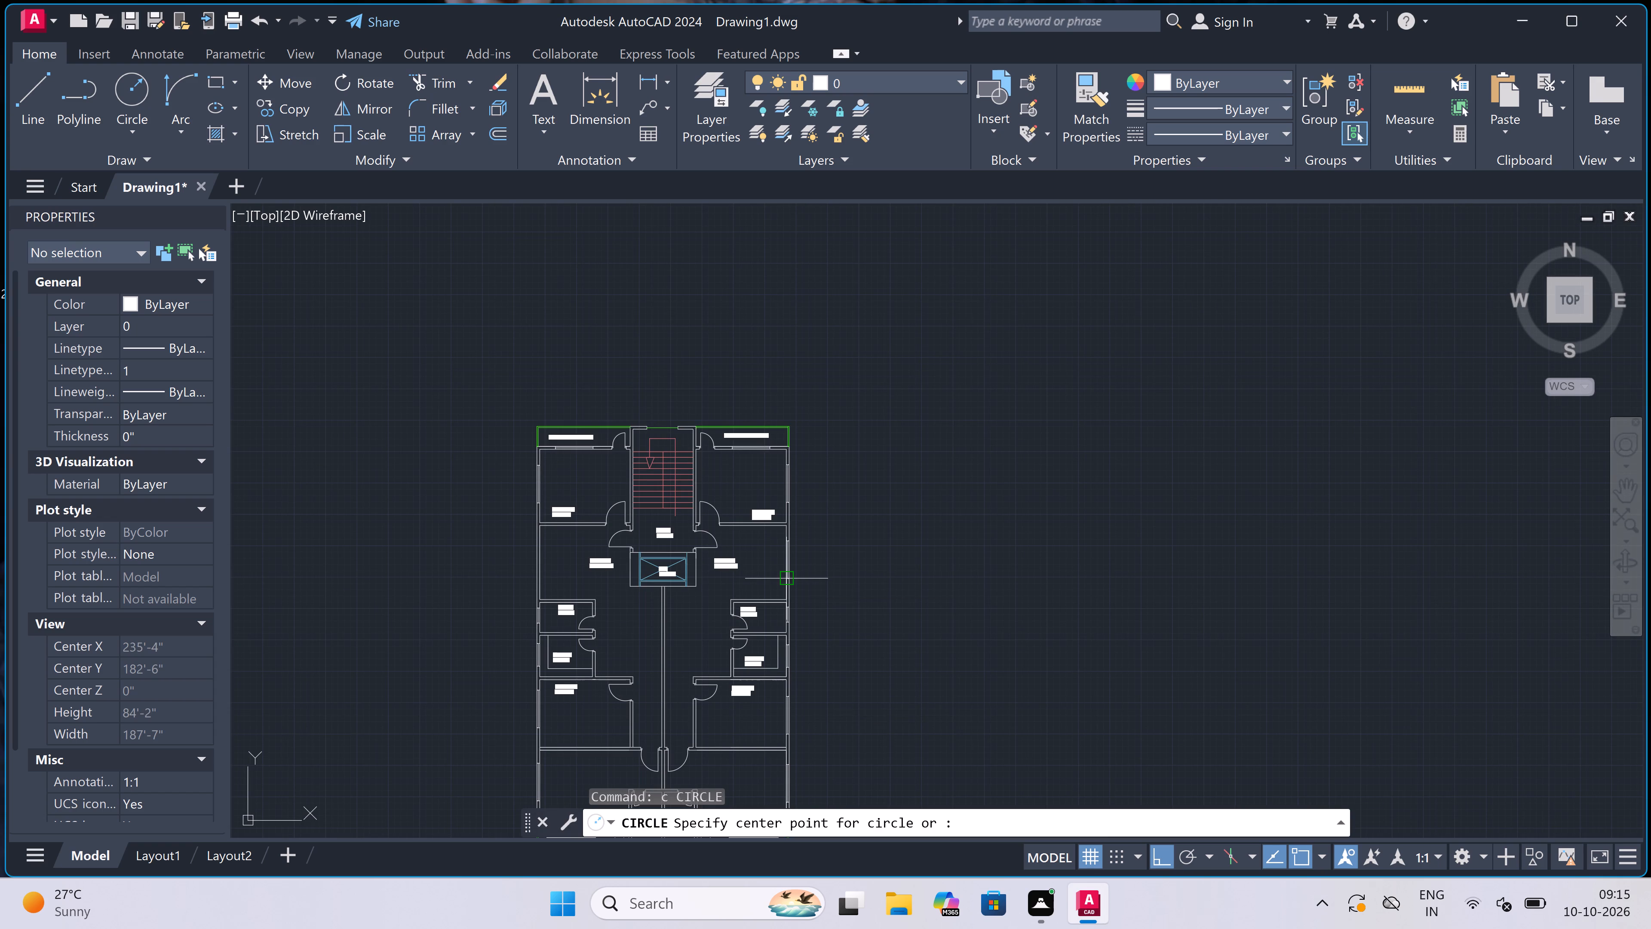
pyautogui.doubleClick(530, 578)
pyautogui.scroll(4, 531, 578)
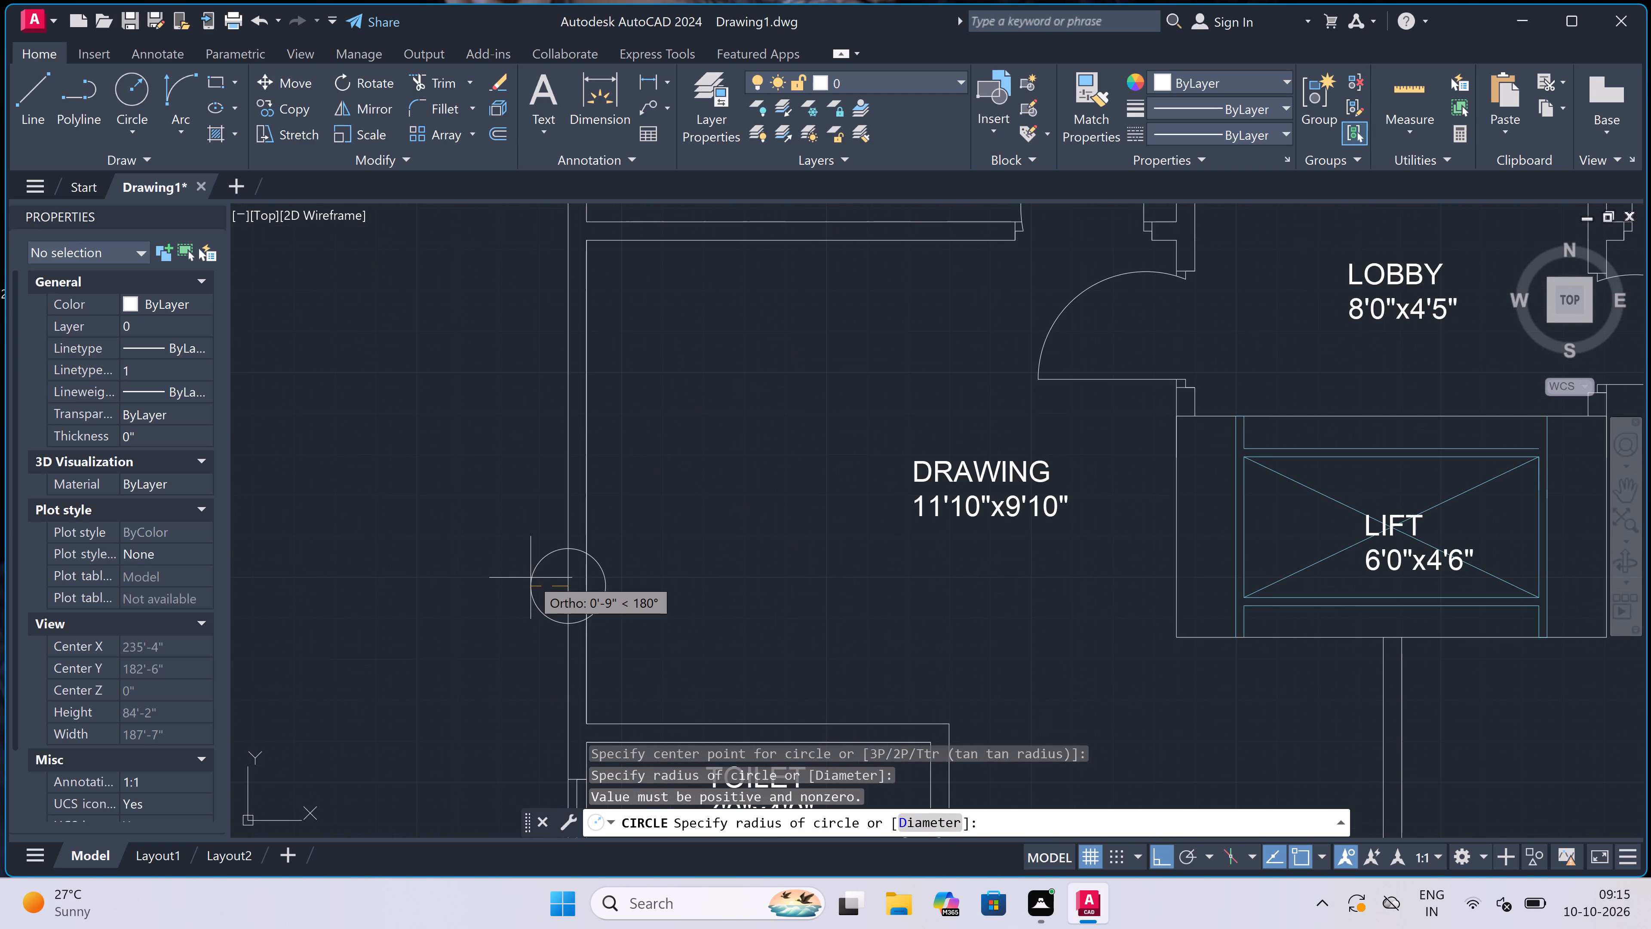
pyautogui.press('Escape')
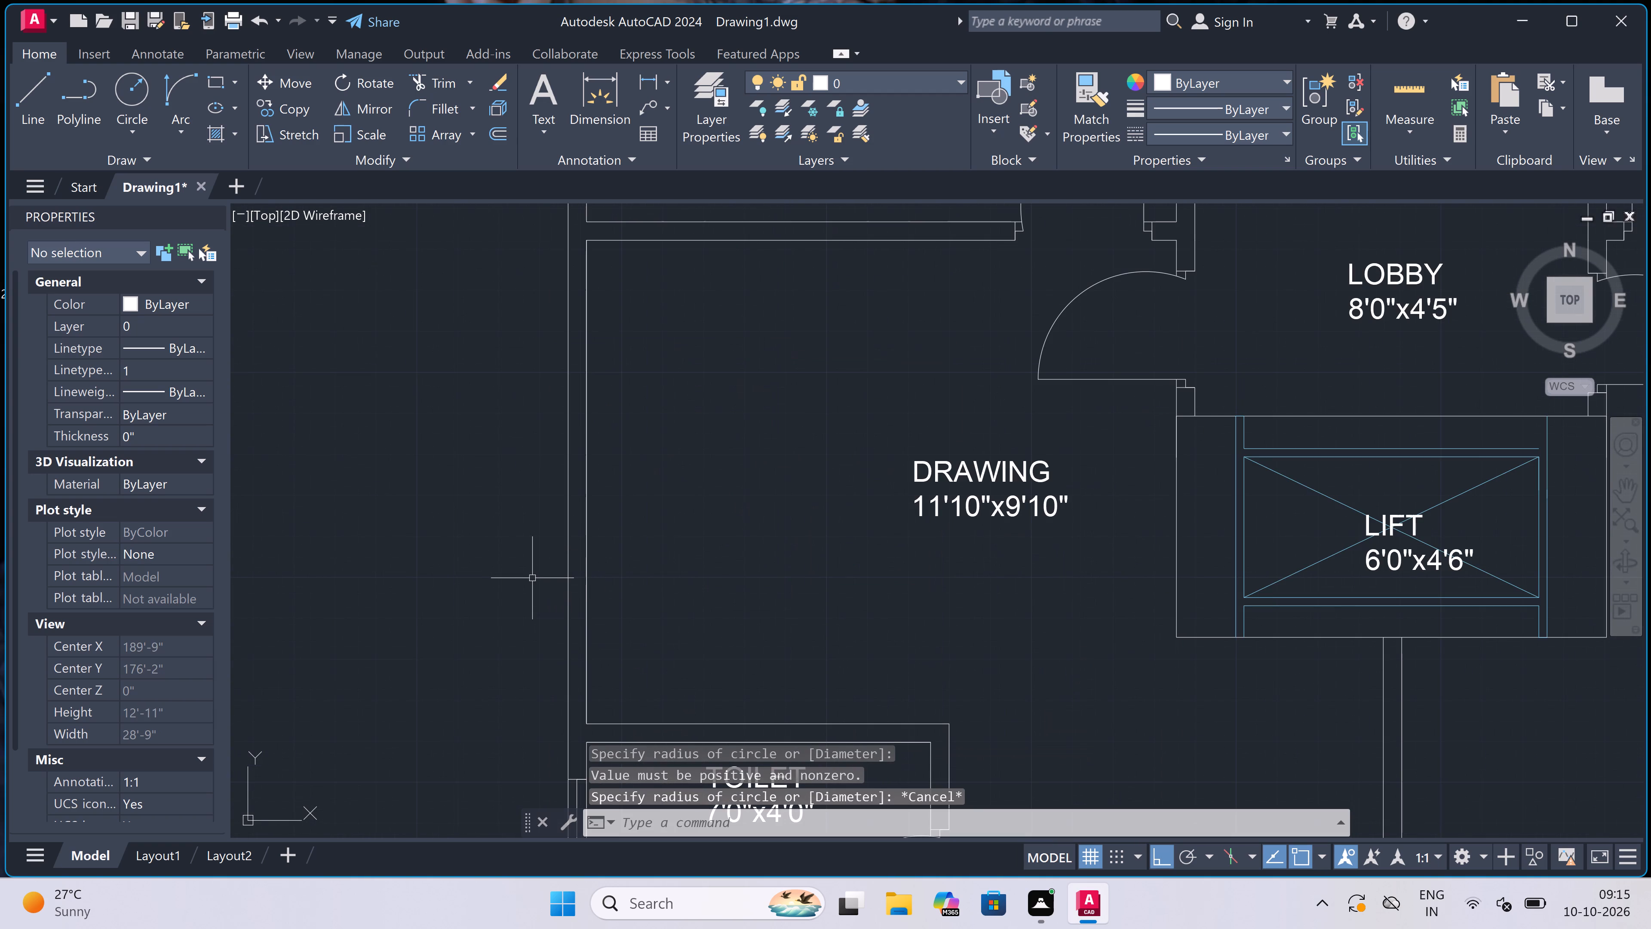
# Draw a line across the western DRAWING room's outer west wall, continuing with a 5' centre line north from its midpoint.
pyautogui.press('l')
pyautogui.press('space')
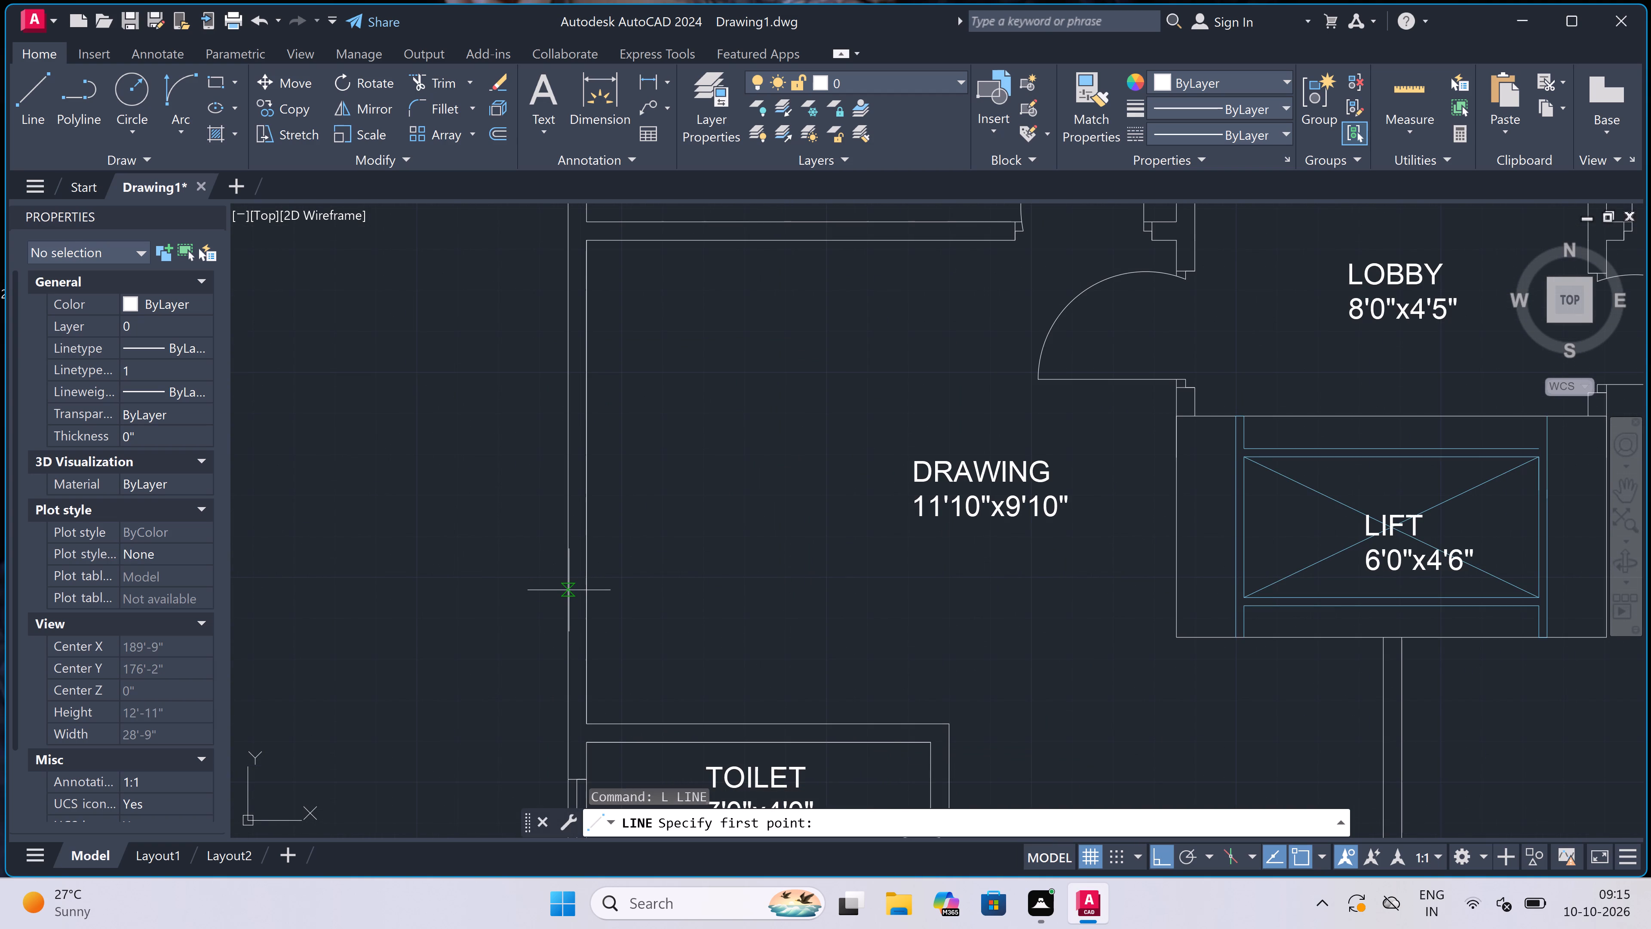
pyautogui.doubleClick(570, 584)
pyautogui.doubleClick(589, 584)
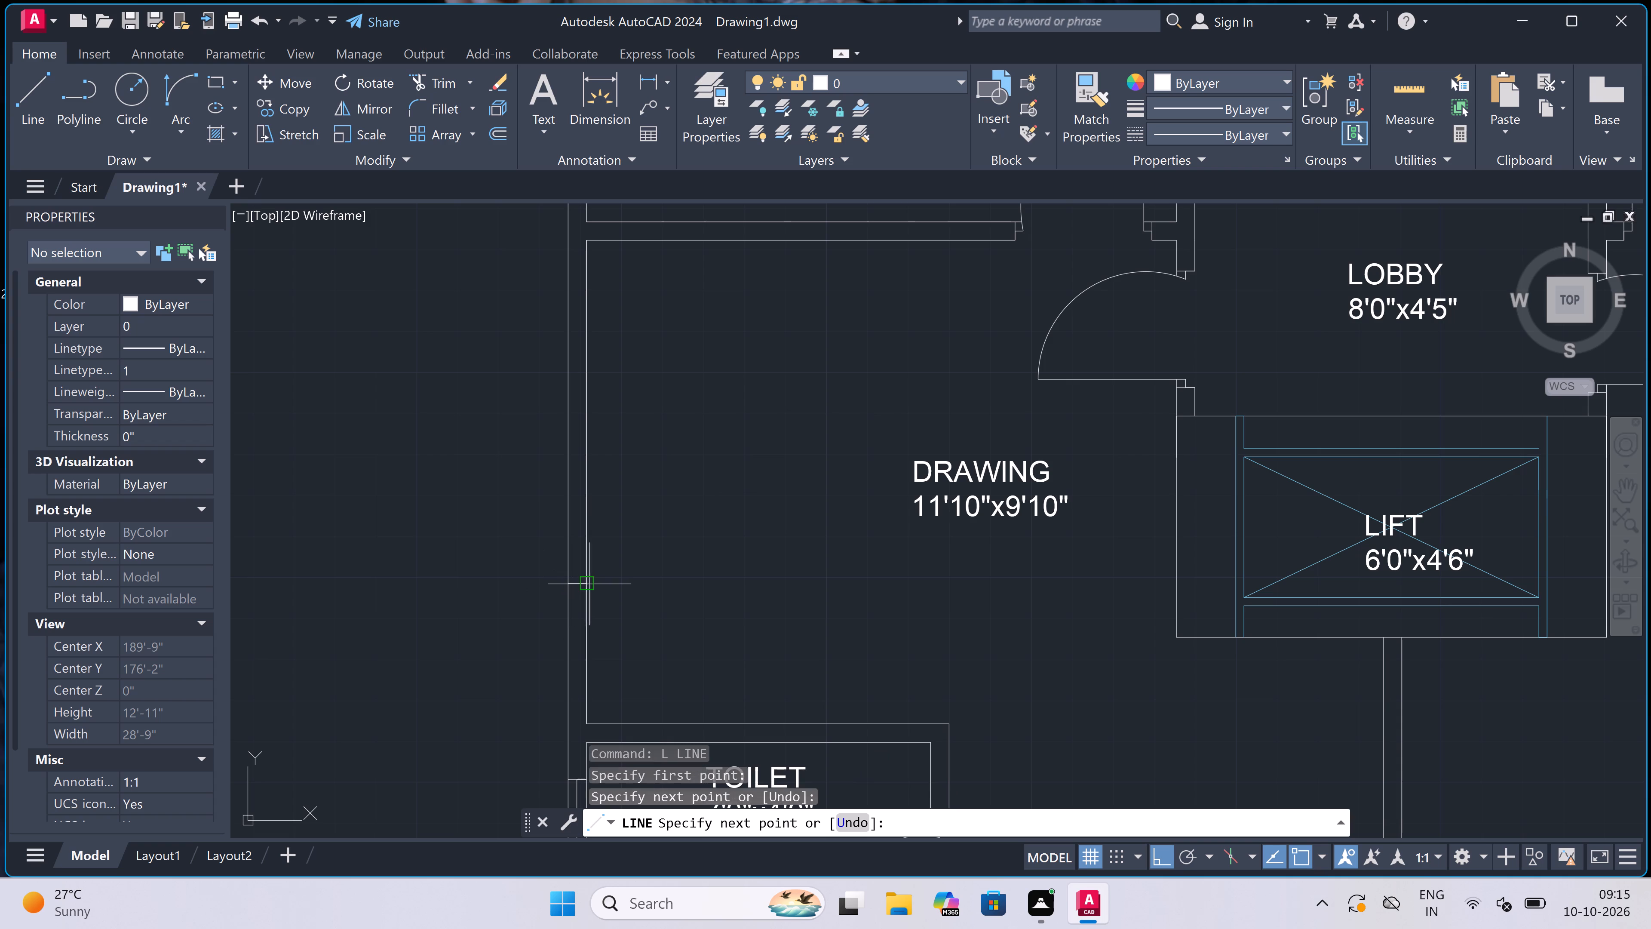
pyautogui.scroll(3, 554, 577)
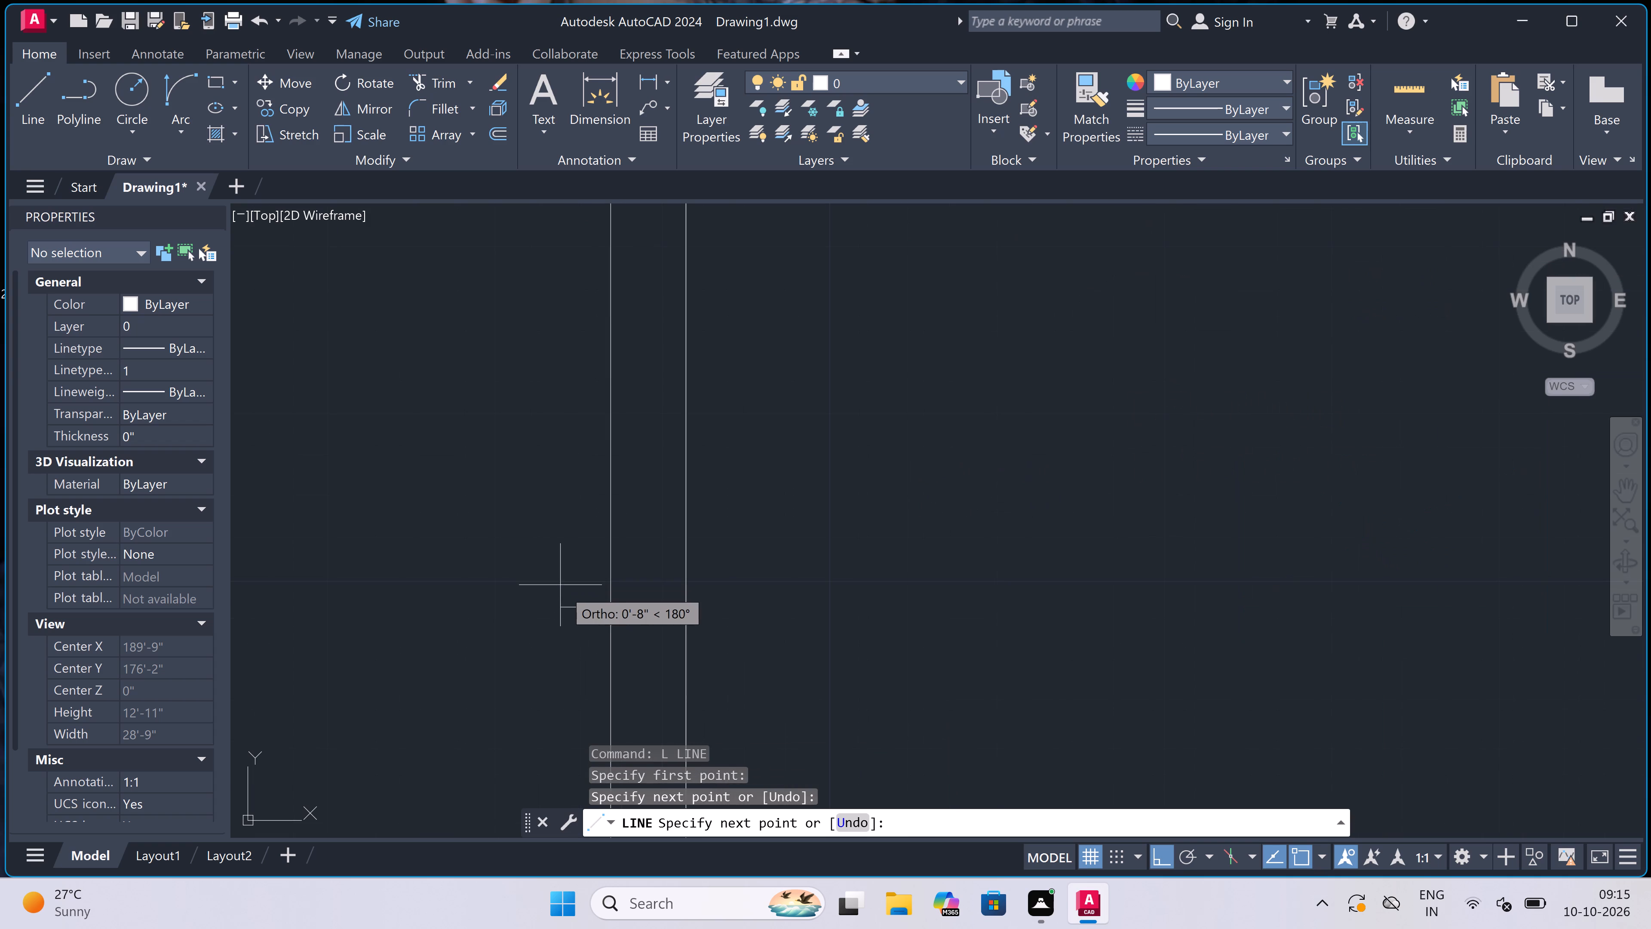
pyautogui.click(646, 605)
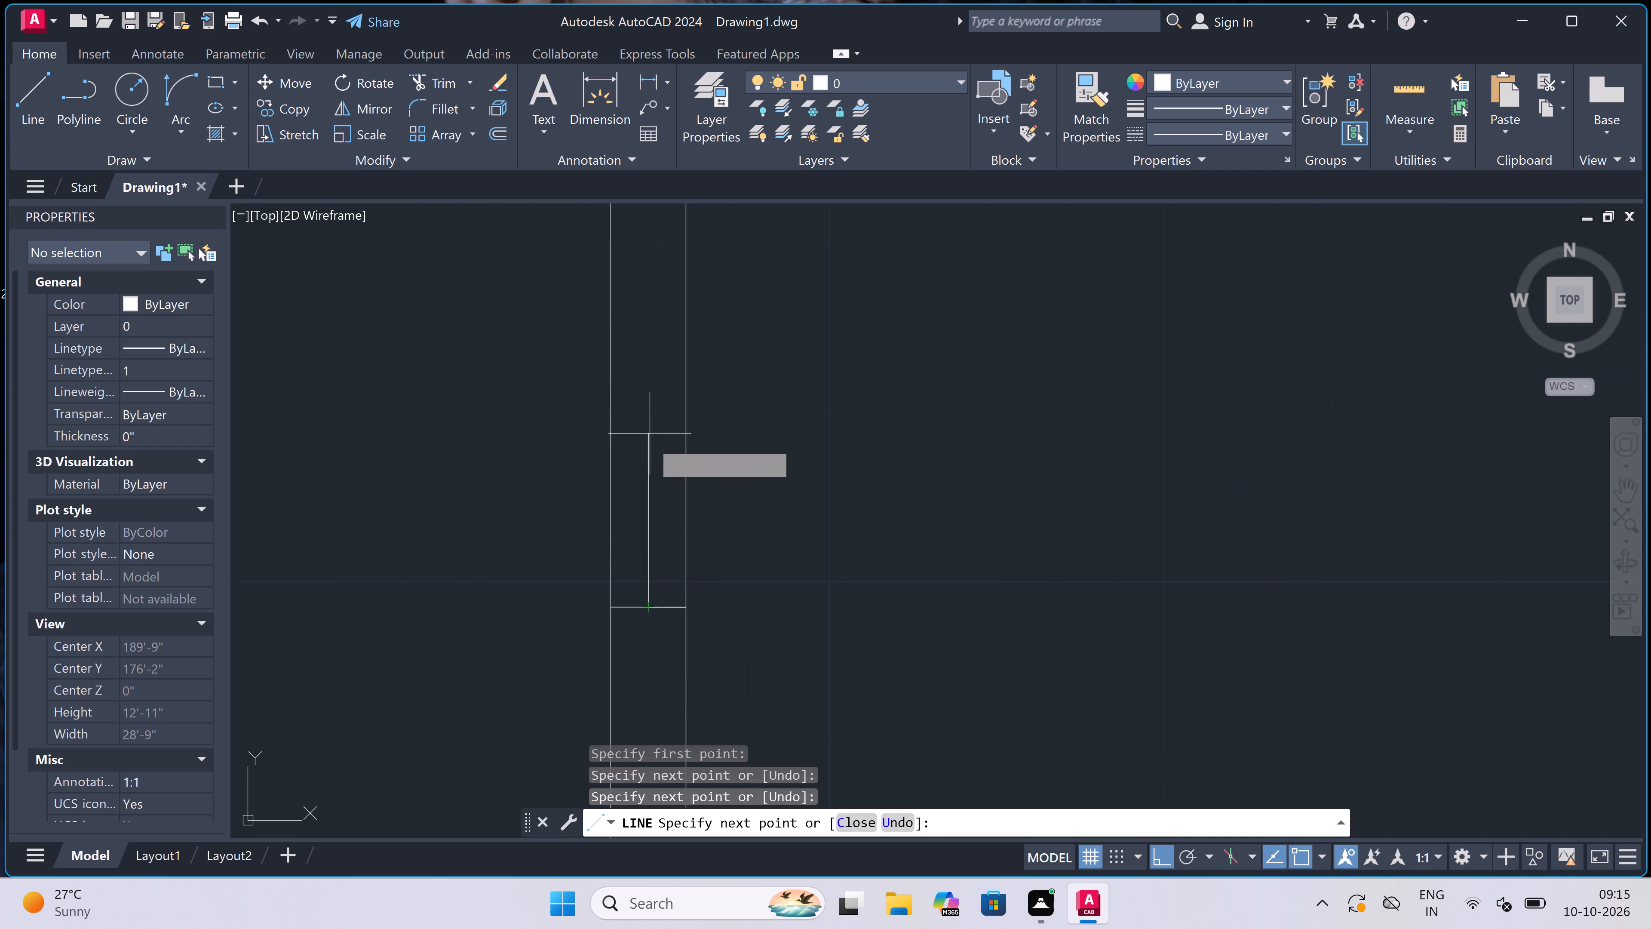
pyautogui.write("5'")
pyautogui.press('space')
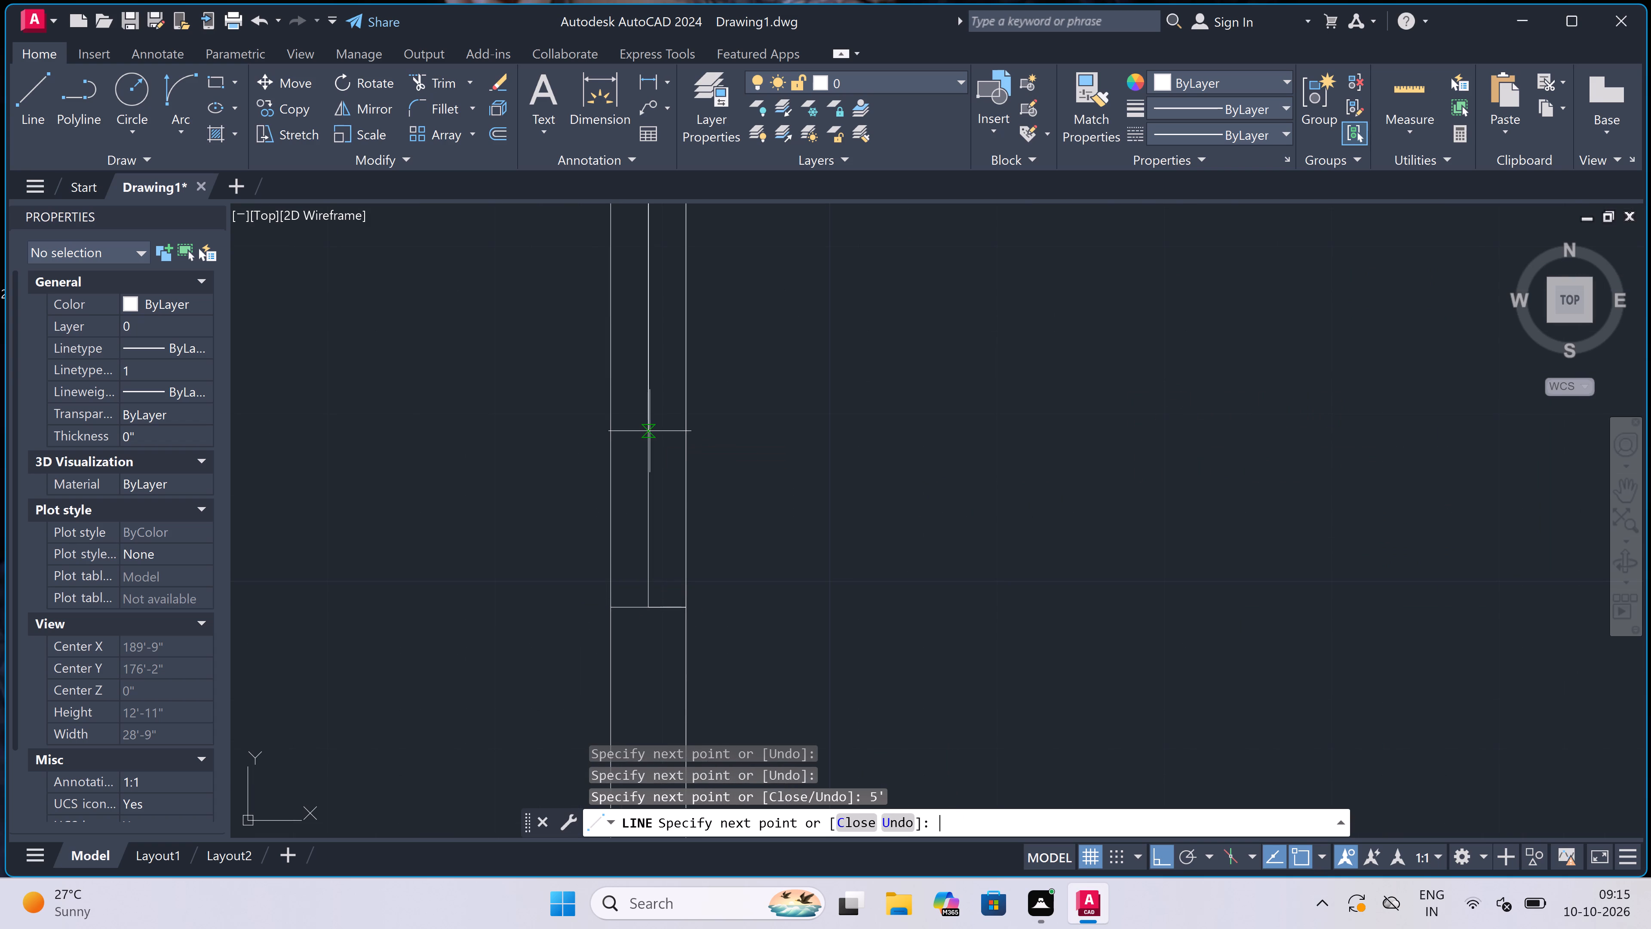
# Close the north end of the west wall's 5' centre line with a line across the wall from inner to outer face.
pyautogui.scroll(-3, 651, 431)
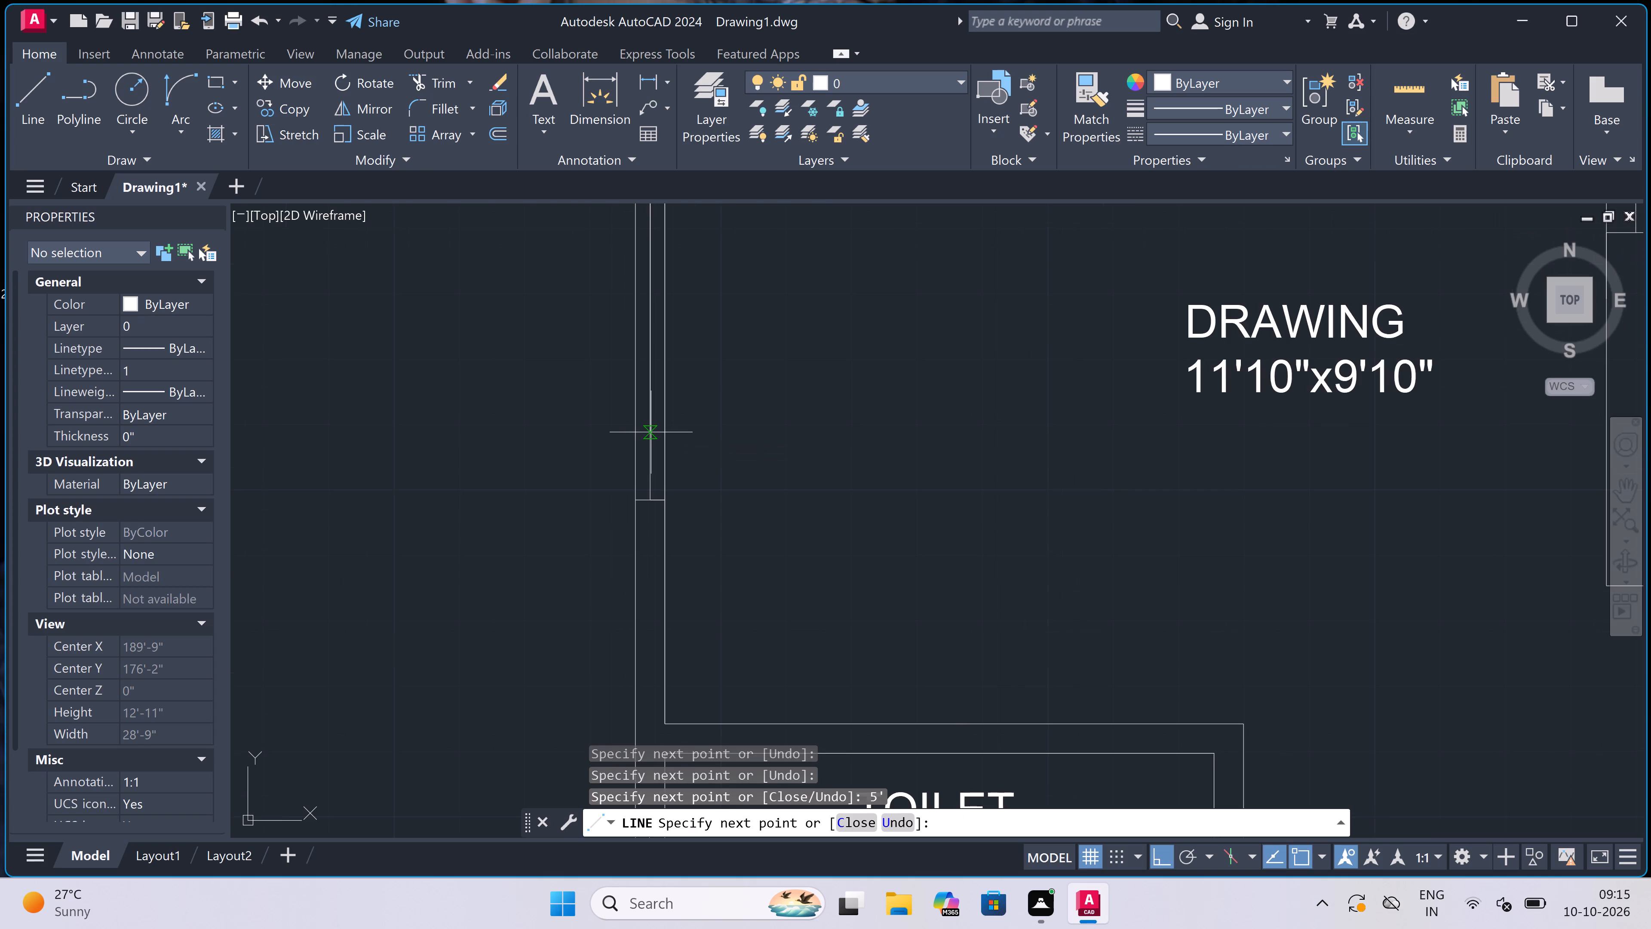
pyautogui.scroll(-2, 647, 406)
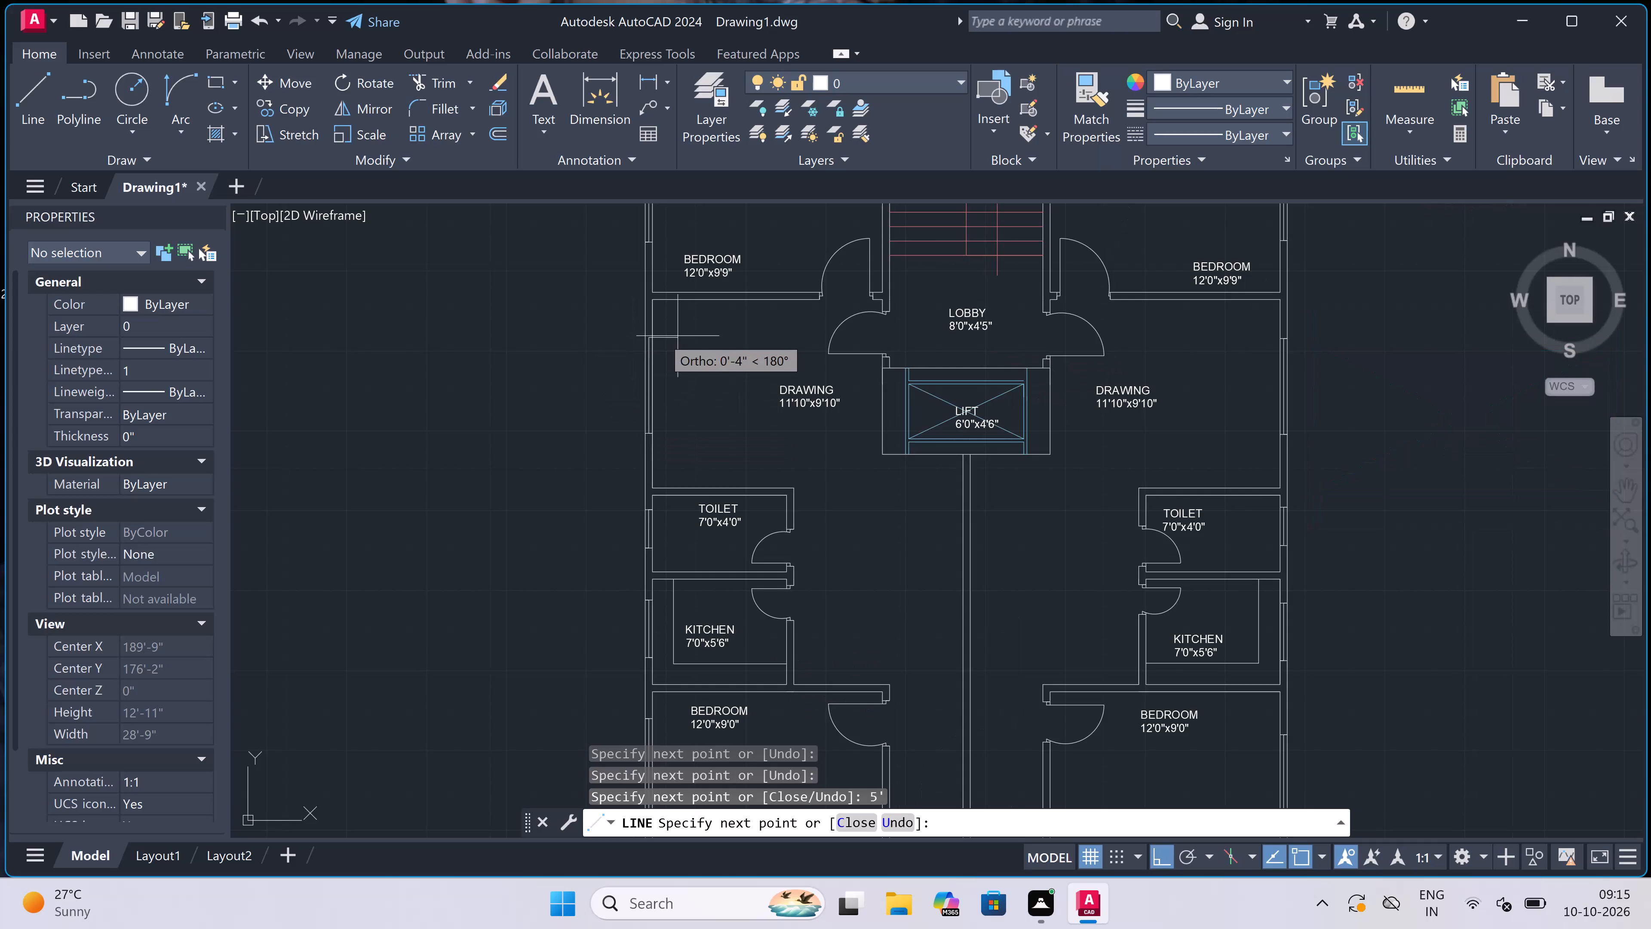
pyautogui.scroll(3, 612, 331)
pyautogui.scroll(3, 717, 328)
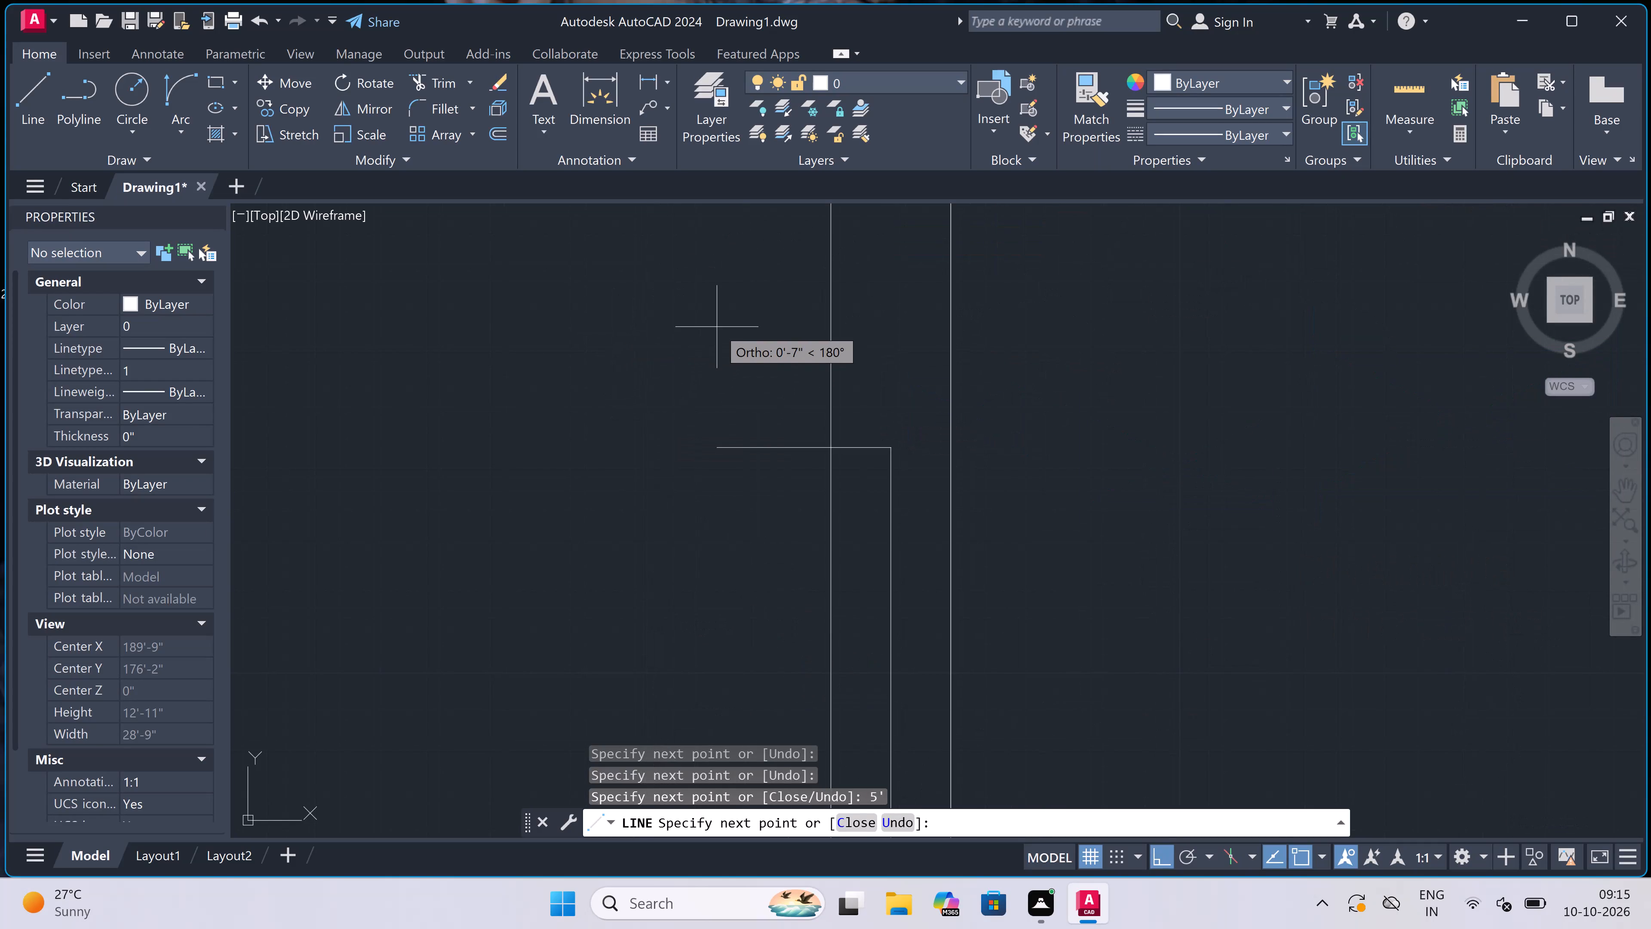
pyautogui.scroll(2, 942, 395)
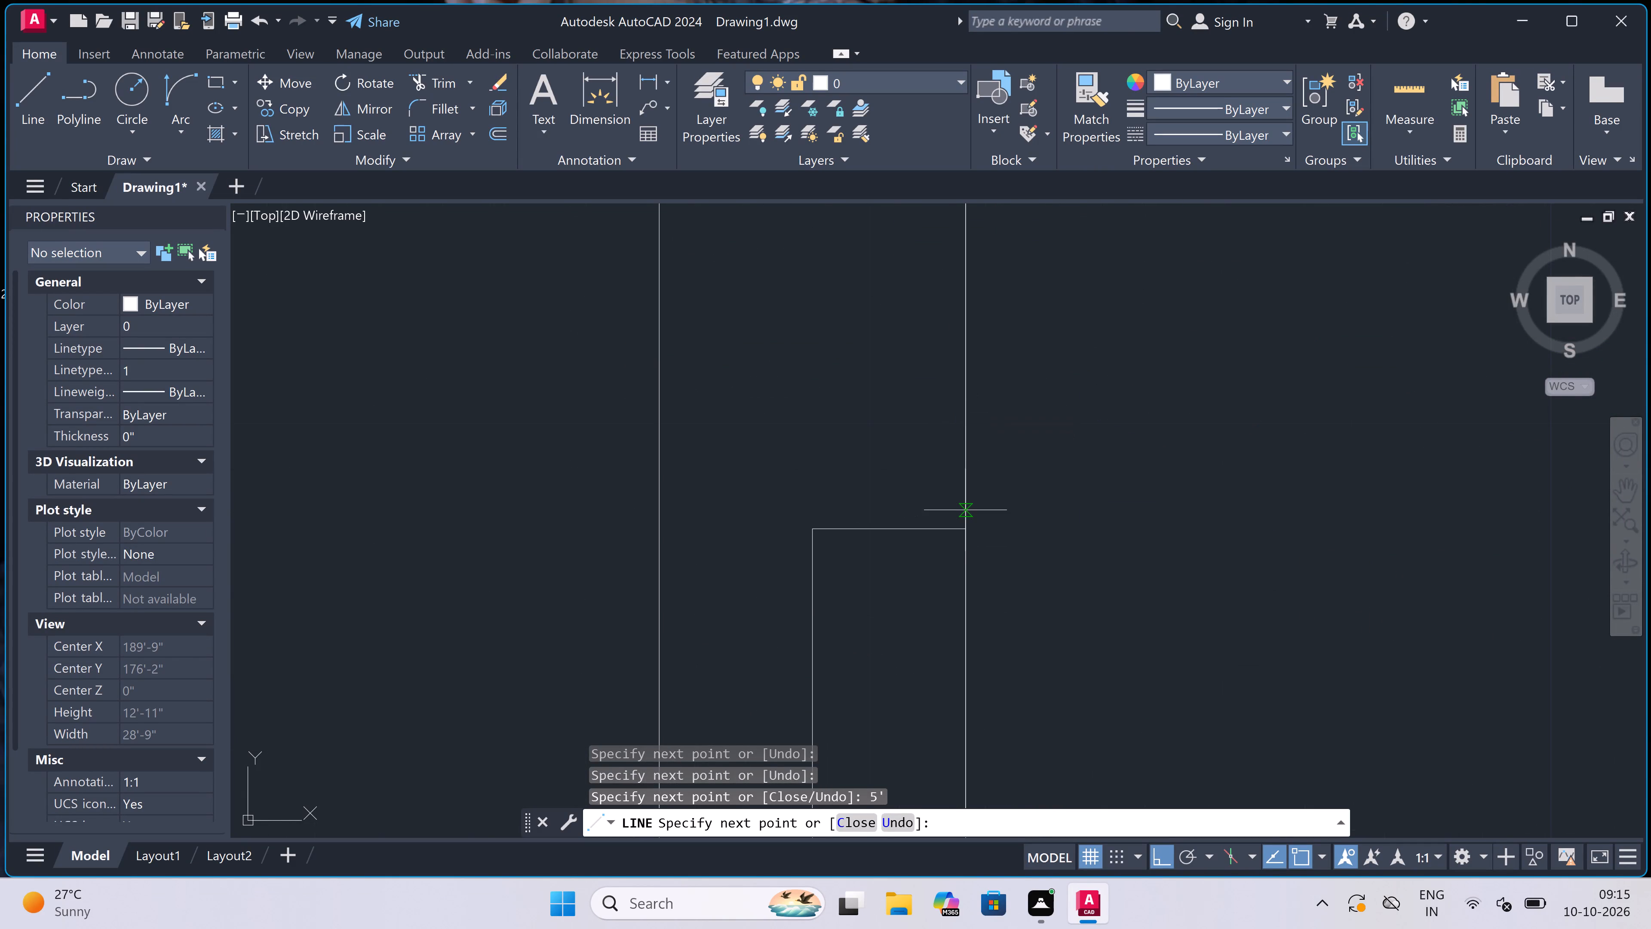
pyautogui.click(969, 520)
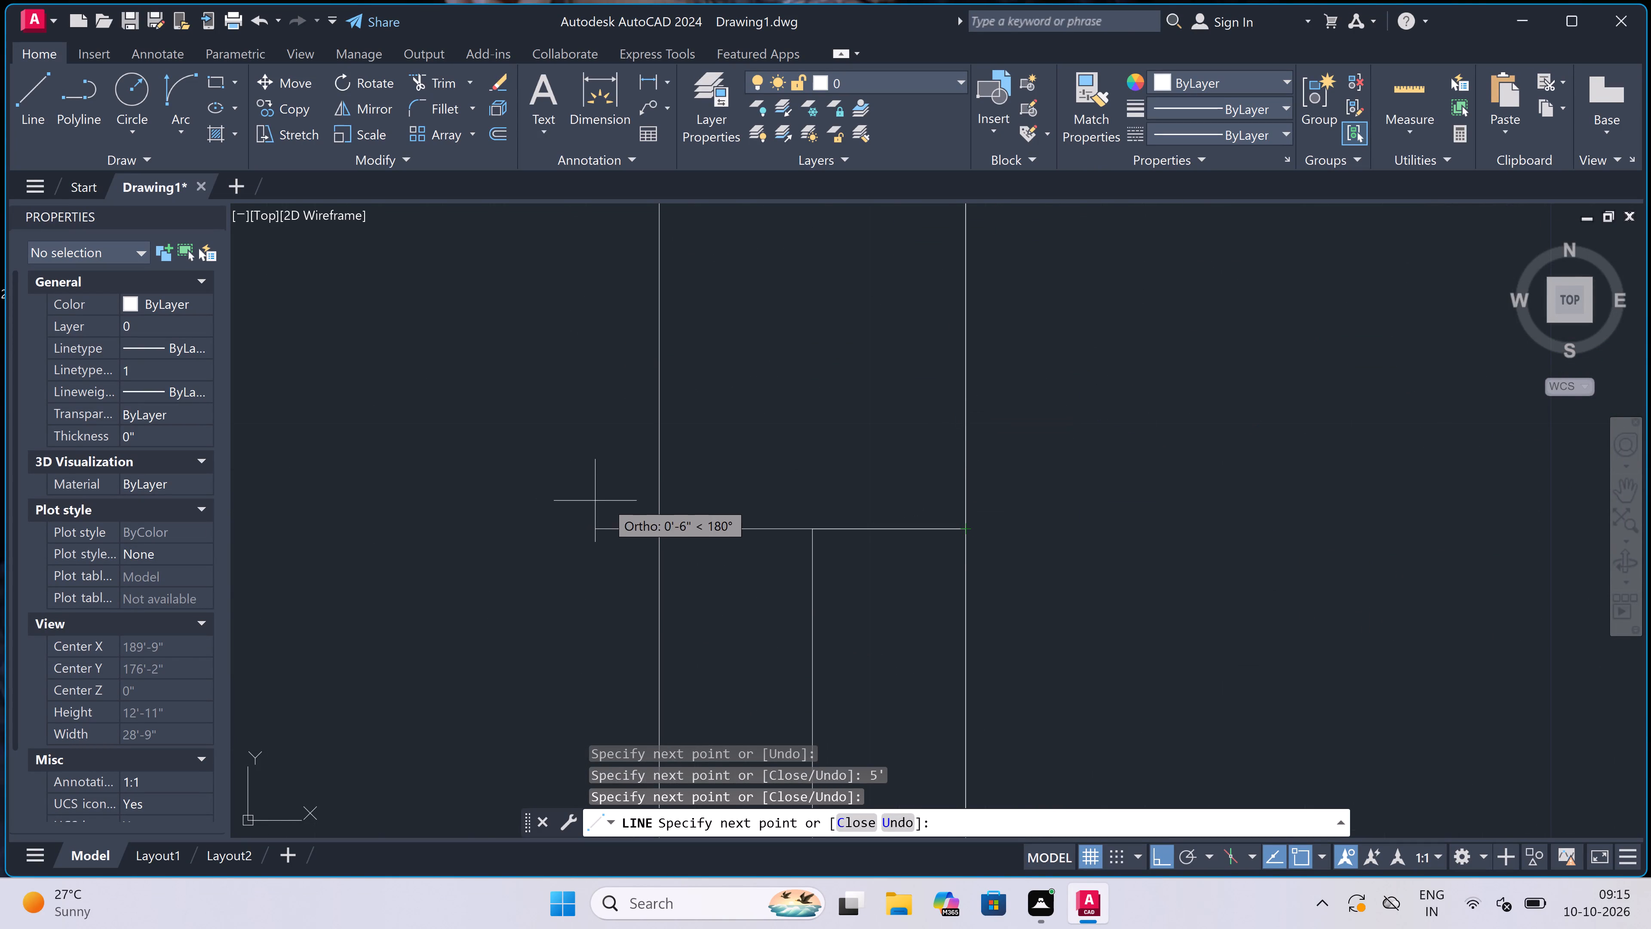
pyautogui.doubleClick(659, 524)
pyautogui.press('Escape')
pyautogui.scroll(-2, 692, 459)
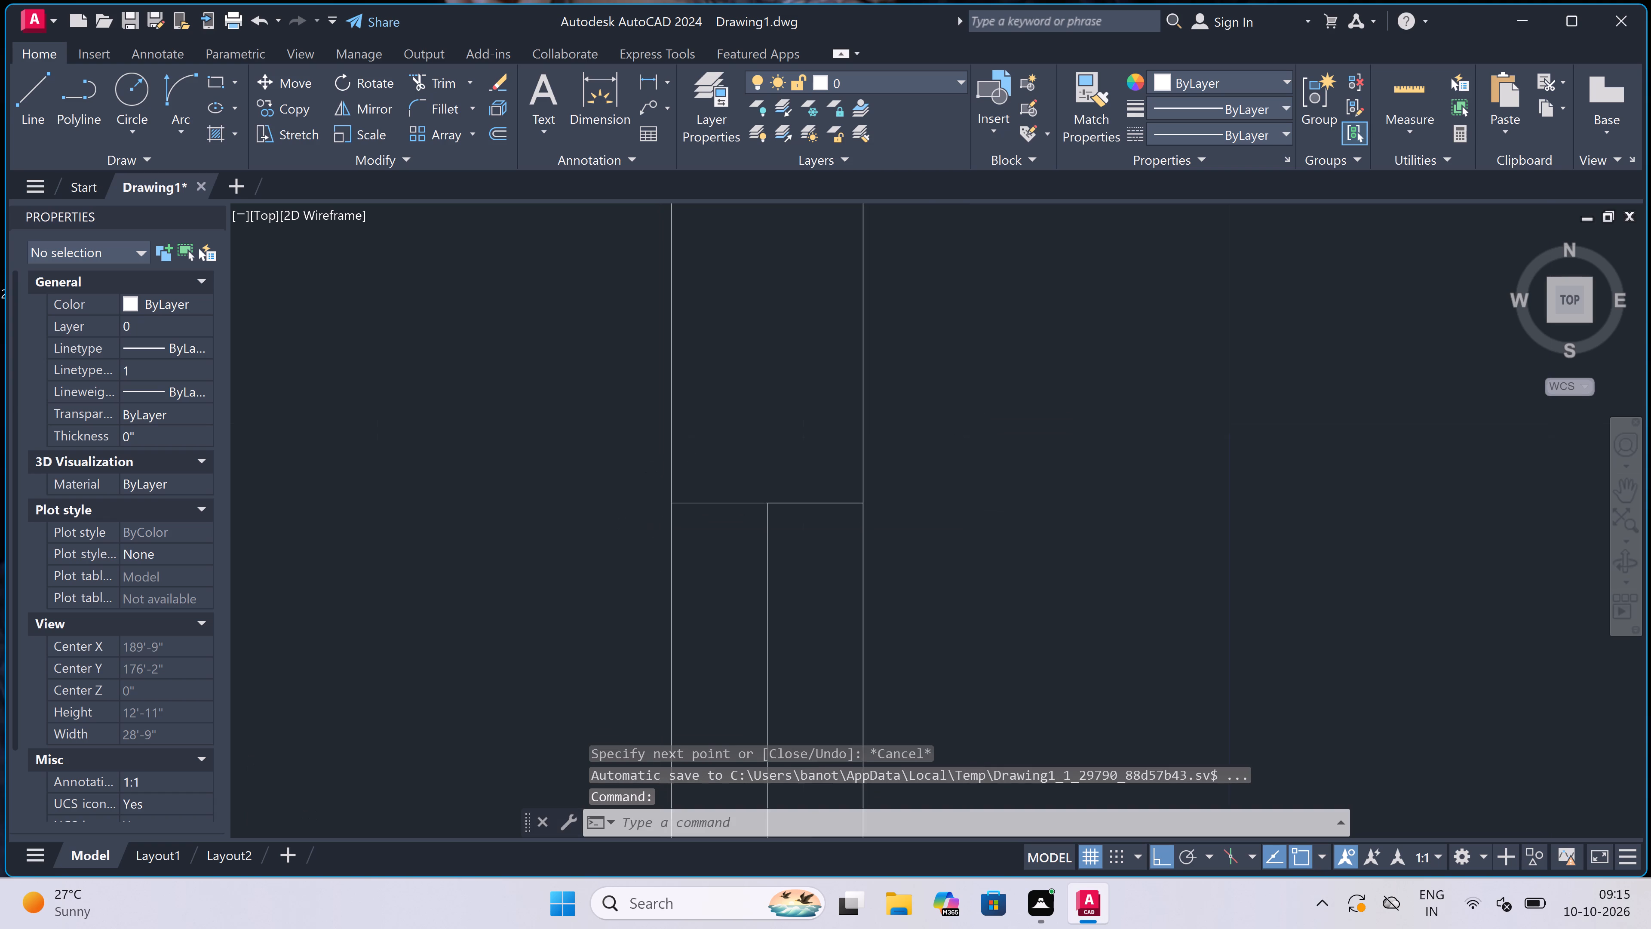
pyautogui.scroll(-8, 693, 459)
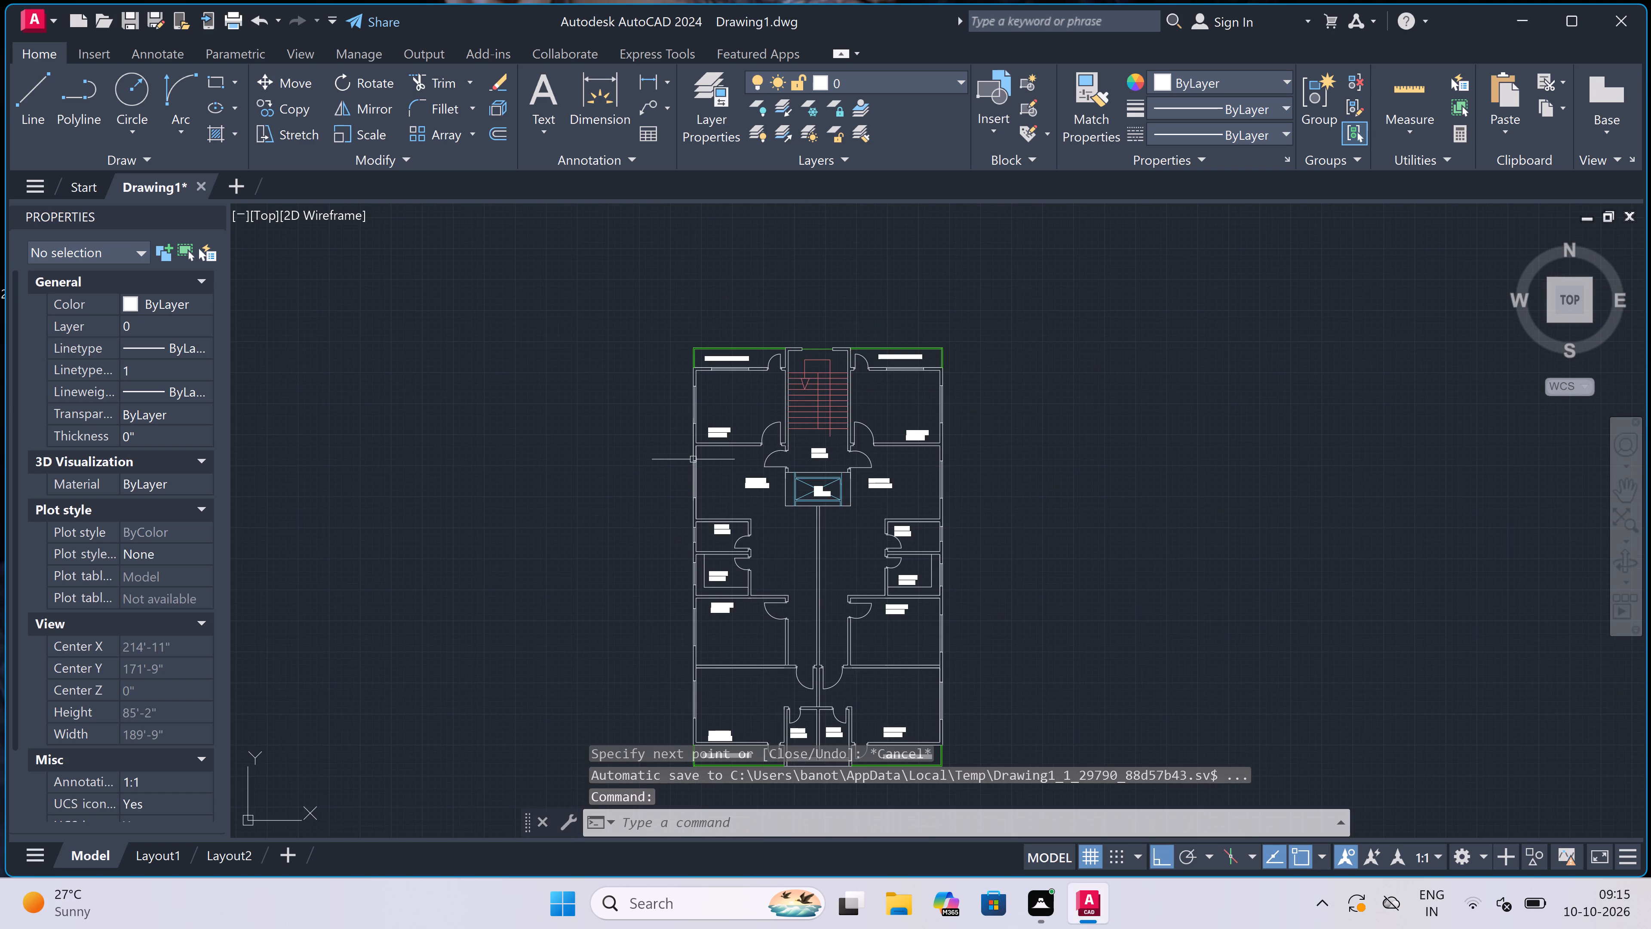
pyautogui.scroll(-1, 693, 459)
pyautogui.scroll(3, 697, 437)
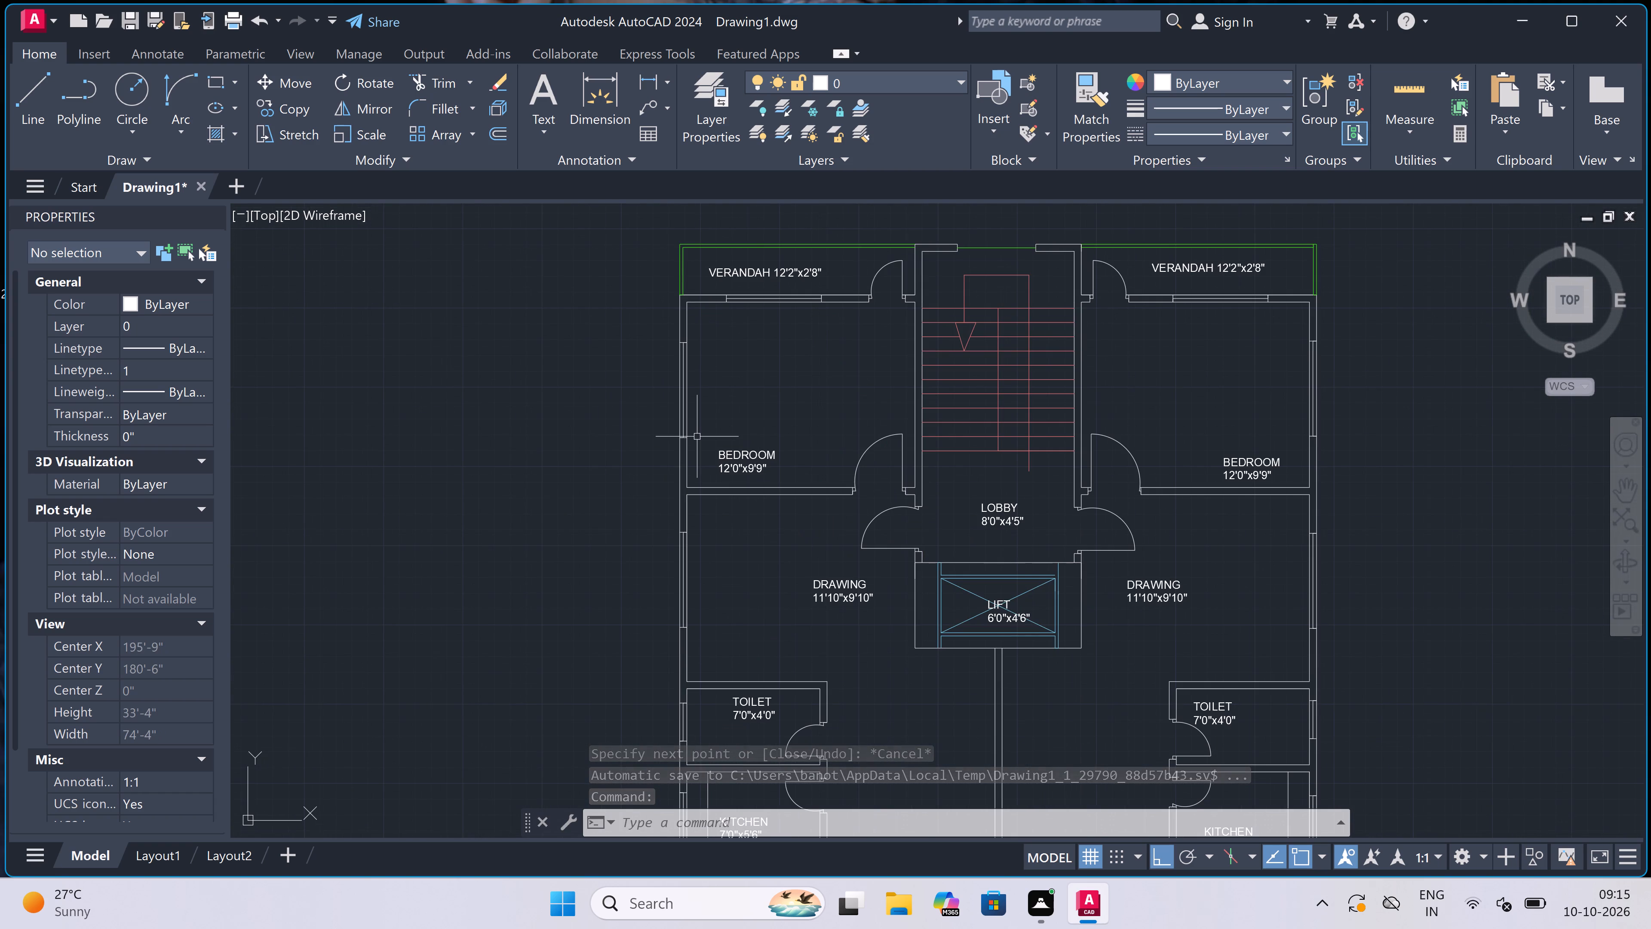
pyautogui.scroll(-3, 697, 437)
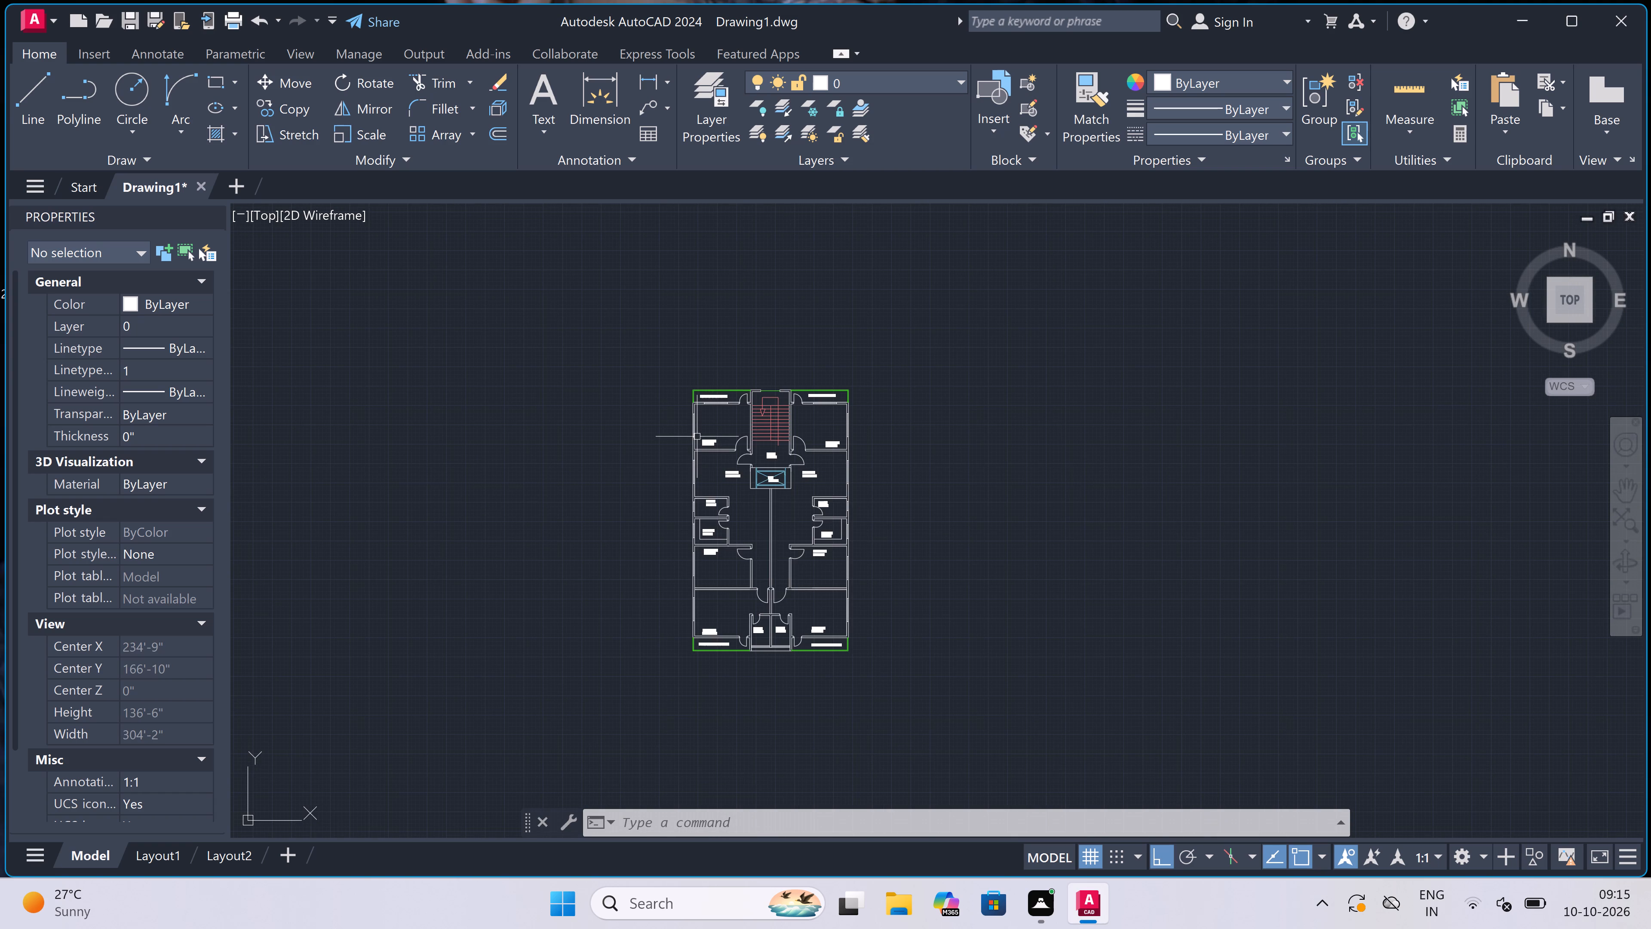
# Add the multiline text title "FIRST FLOOR PLAN" below the plan's southern verandahs.
pyautogui.scroll(3, 776, 668)
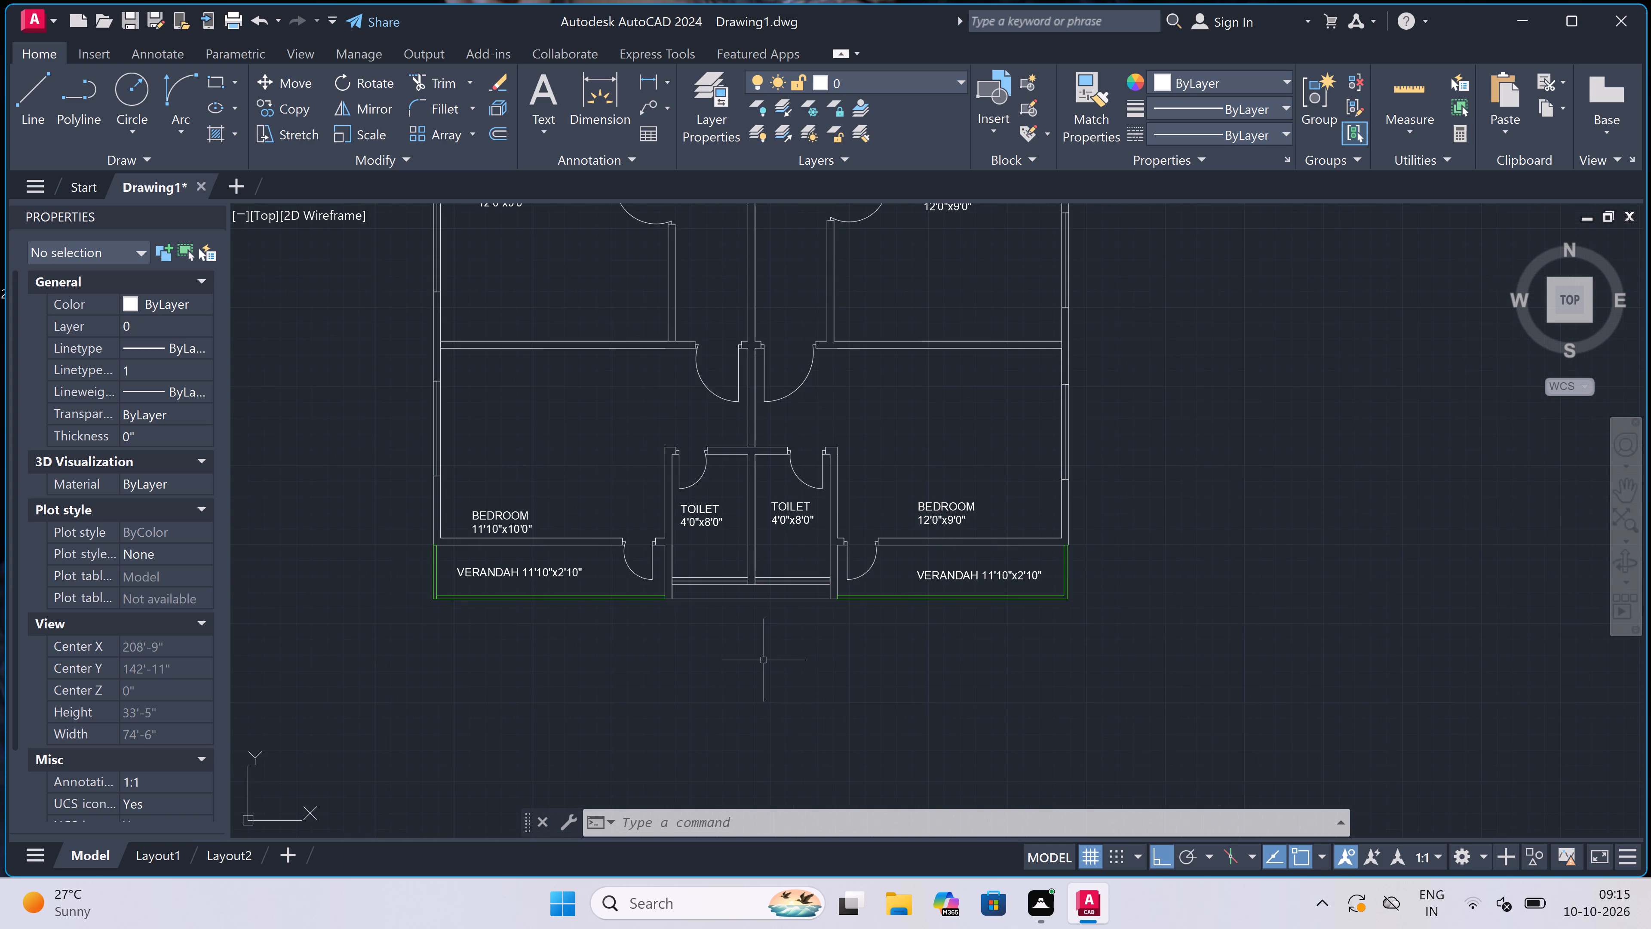
pyautogui.write('mt')
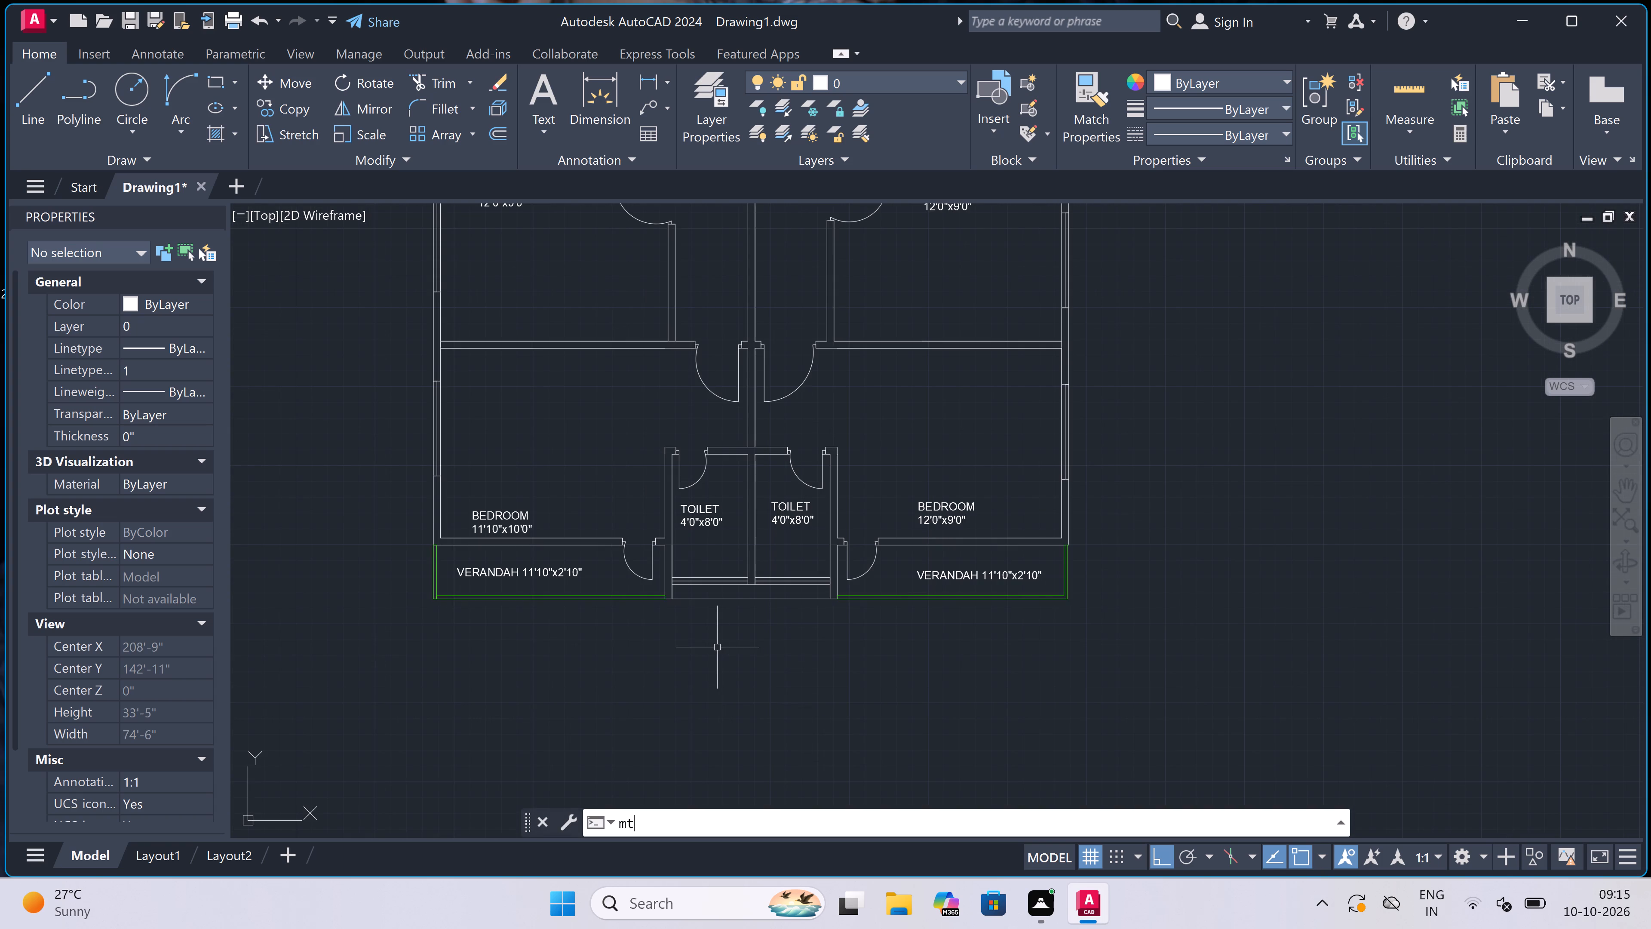
pyautogui.press('space')
pyautogui.click(497, 649)
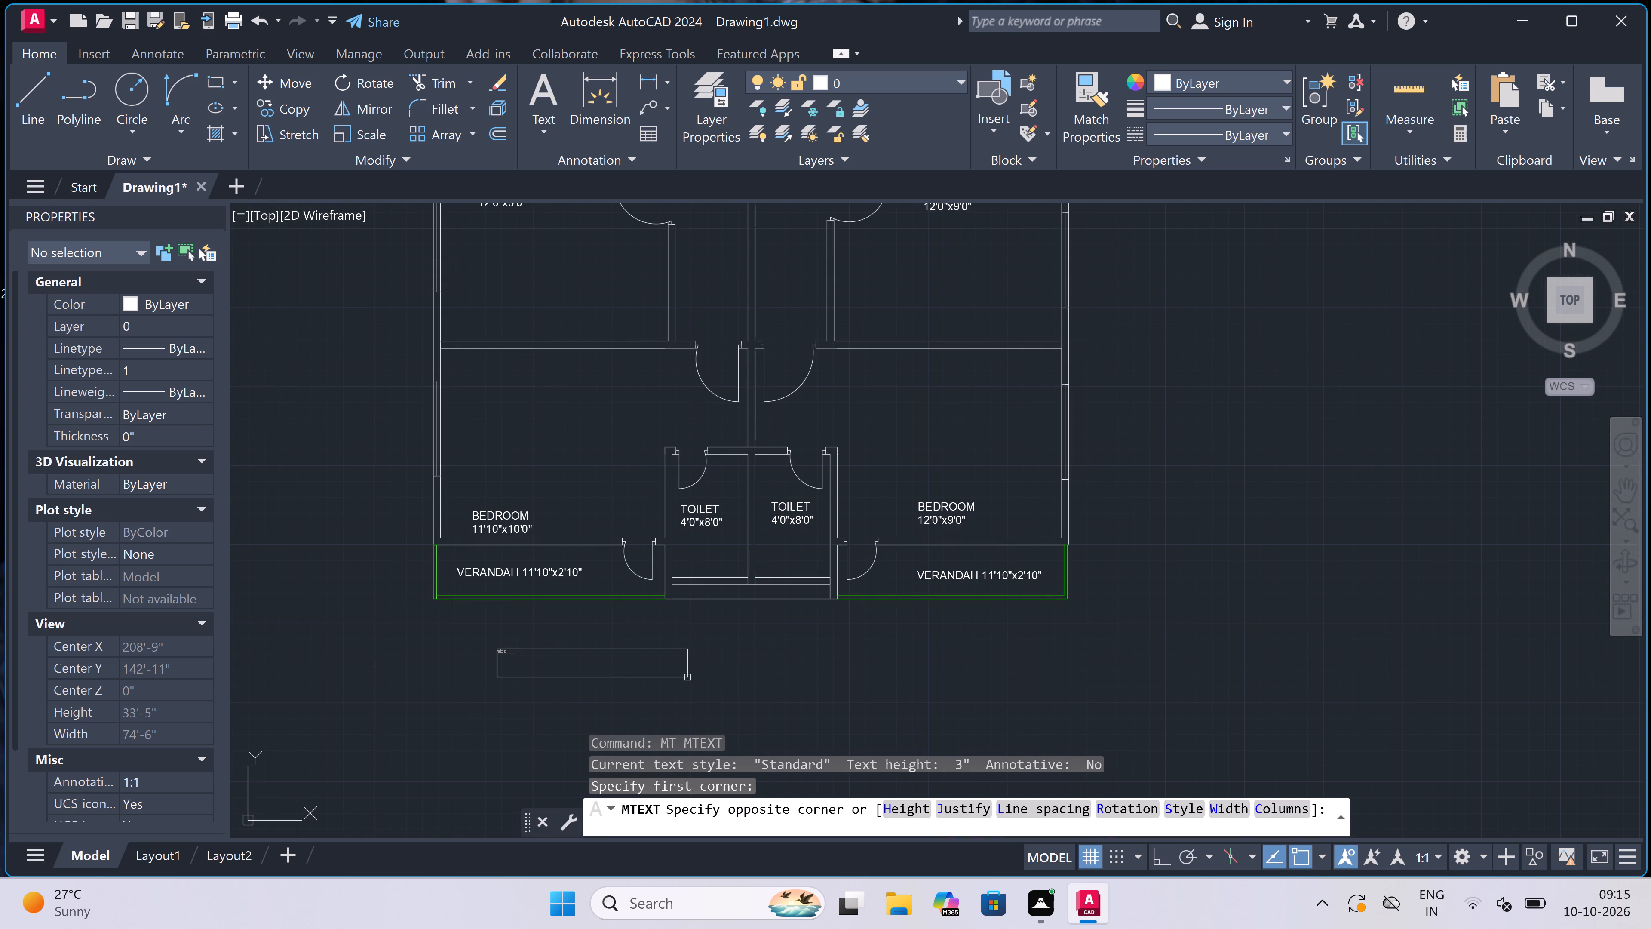
pyautogui.click(1130, 692)
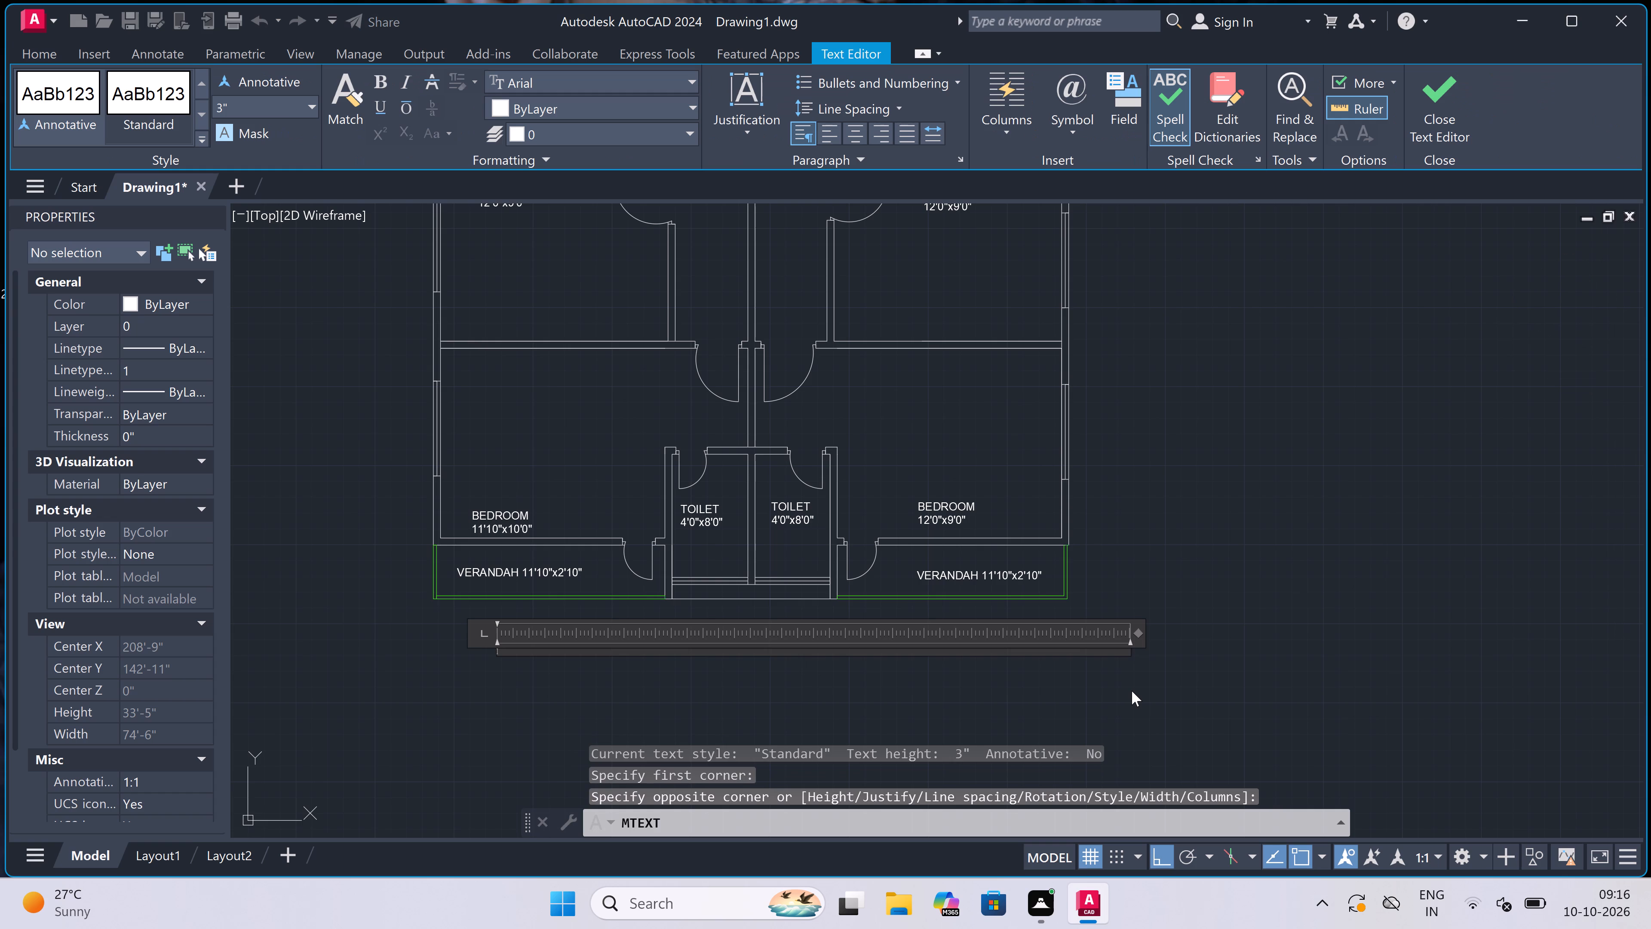
pyautogui.write('FIRST')
pyautogui.press('space')
pyautogui.write('FLOOR PLAN')
pyautogui.press('space')
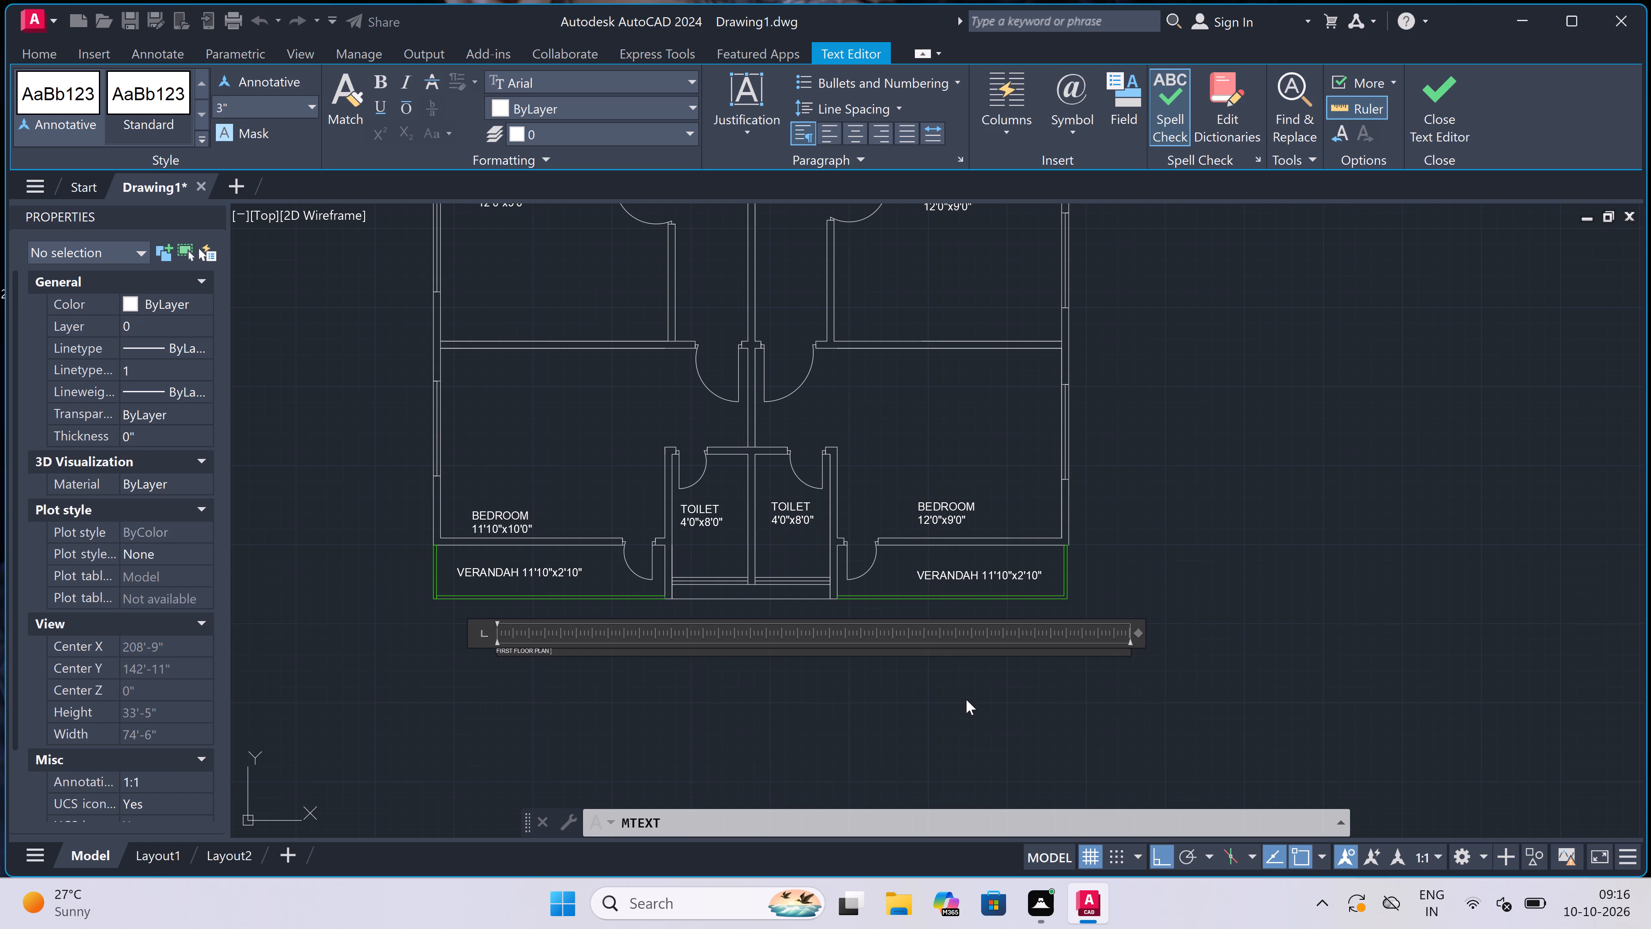
pyautogui.scroll(3, 454, 691)
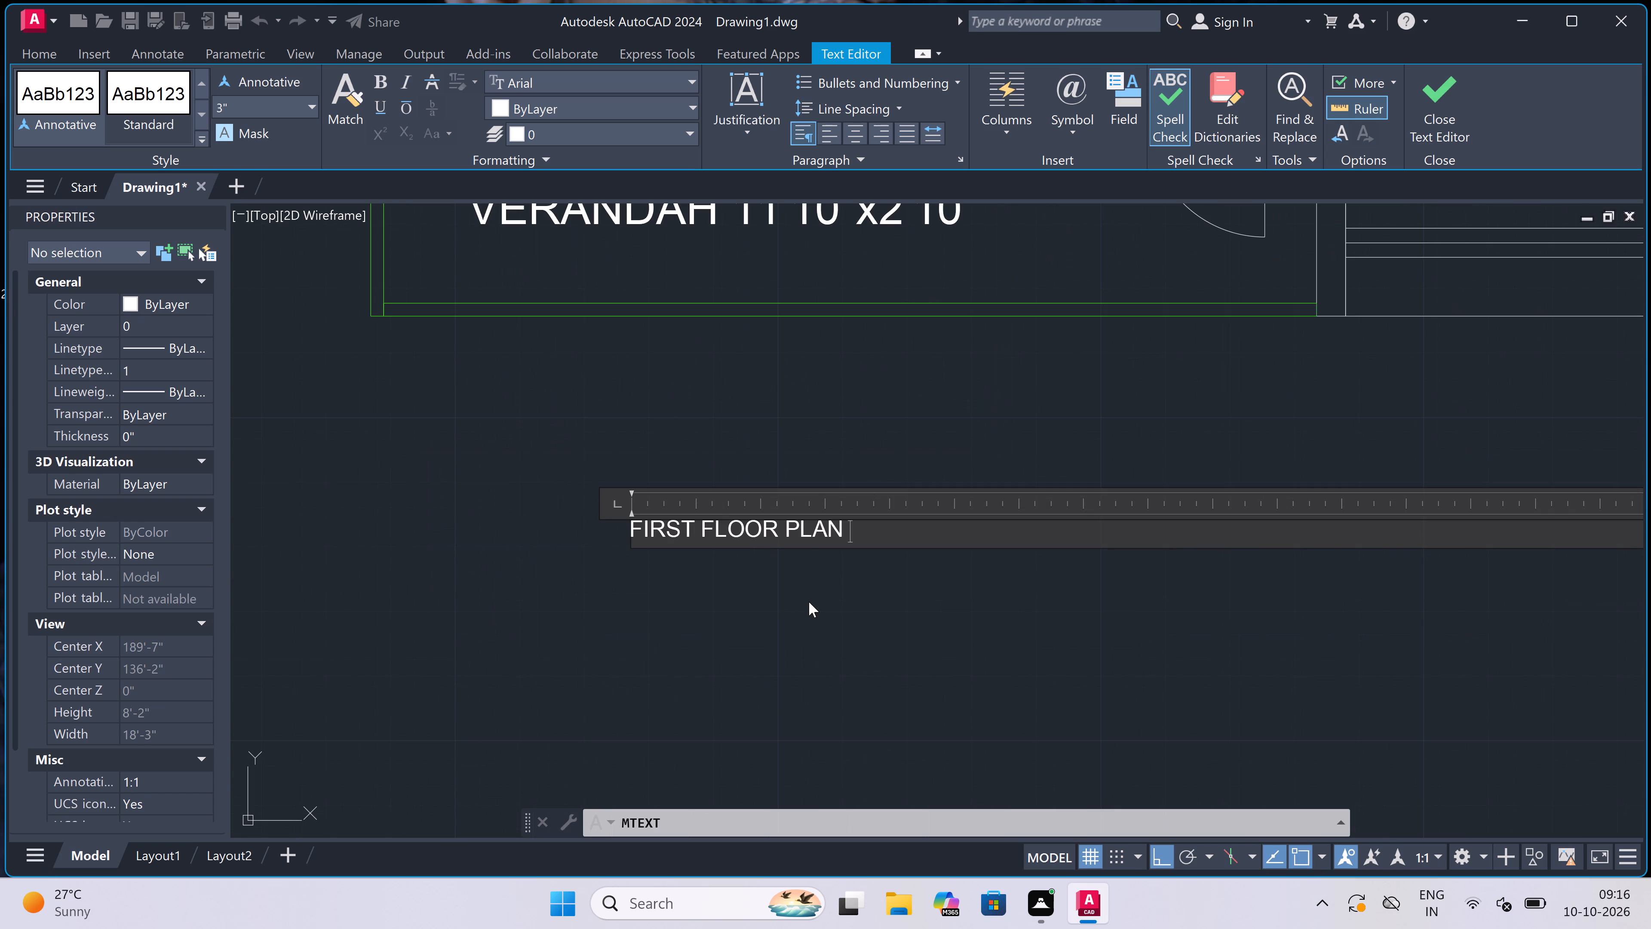
pyautogui.click(778, 601)
# Set the text height of the FIRST FLOOR PLAN title to 1.5'.
pyautogui.doubleClick(817, 525)
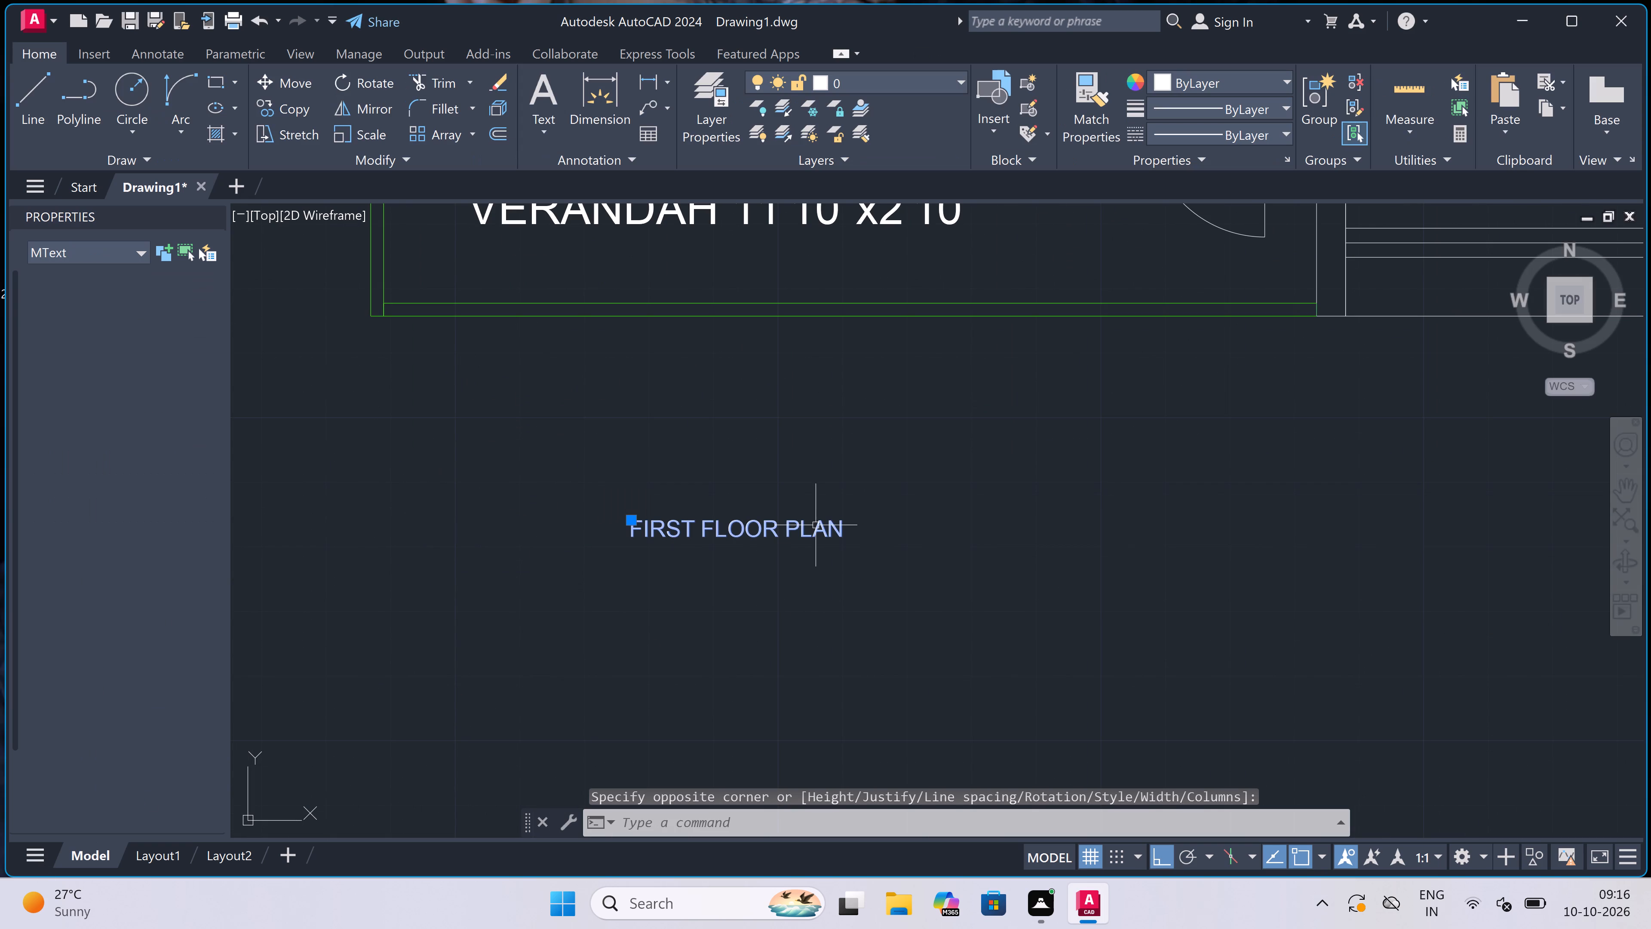
pyautogui.doubleClick(195, 664)
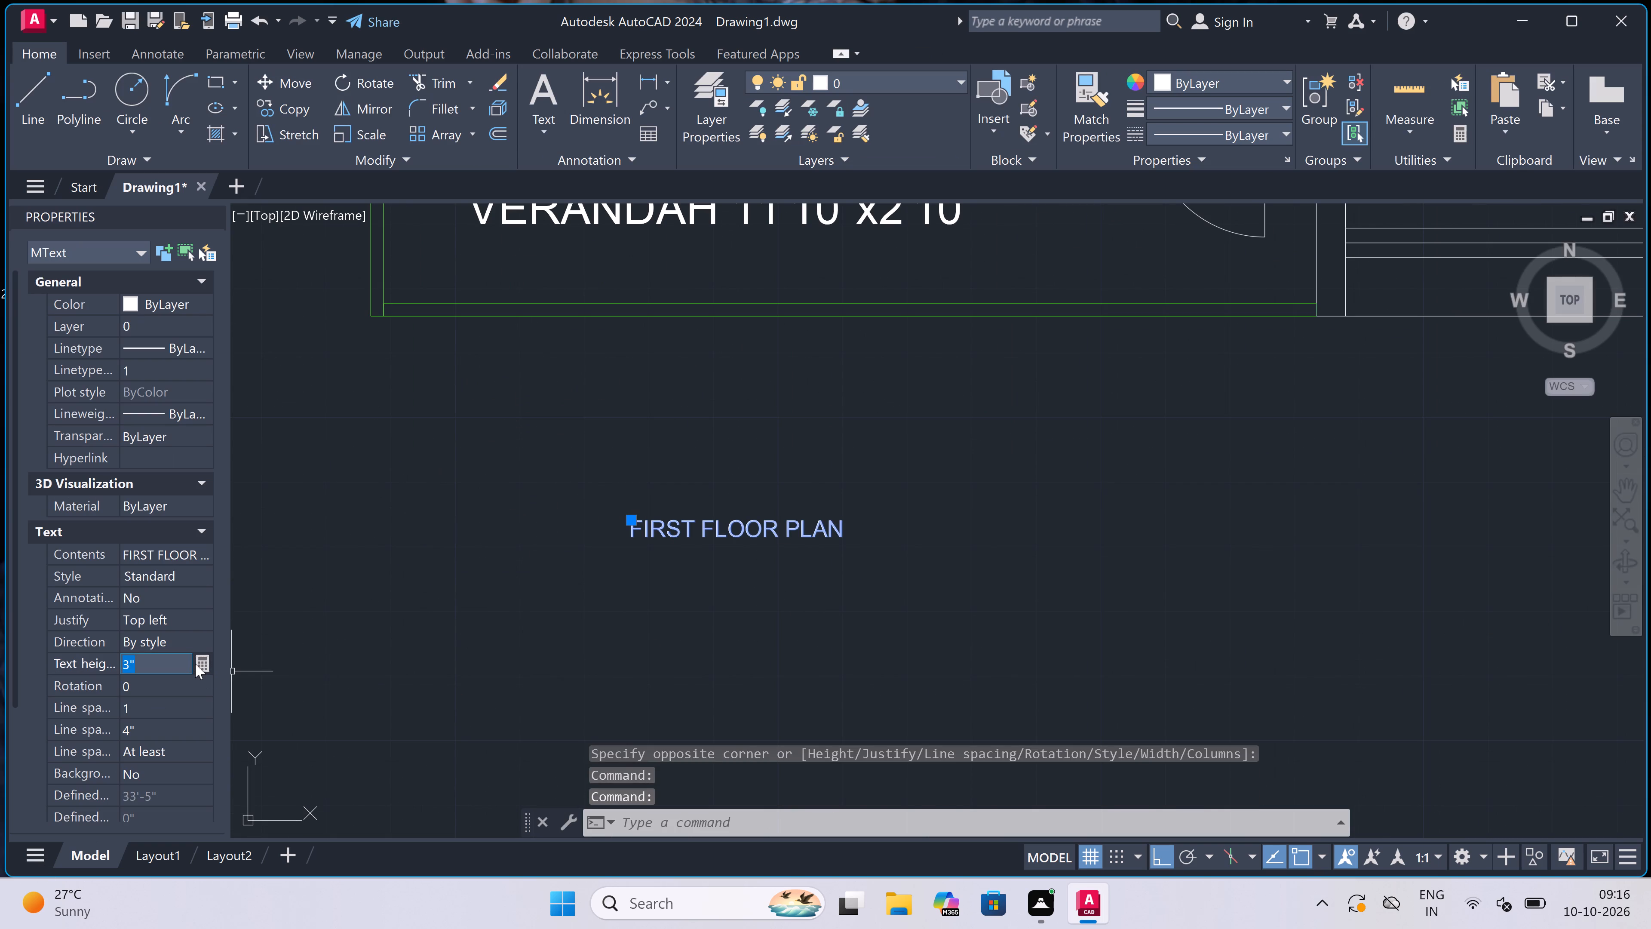
pyautogui.press('BackSpace')
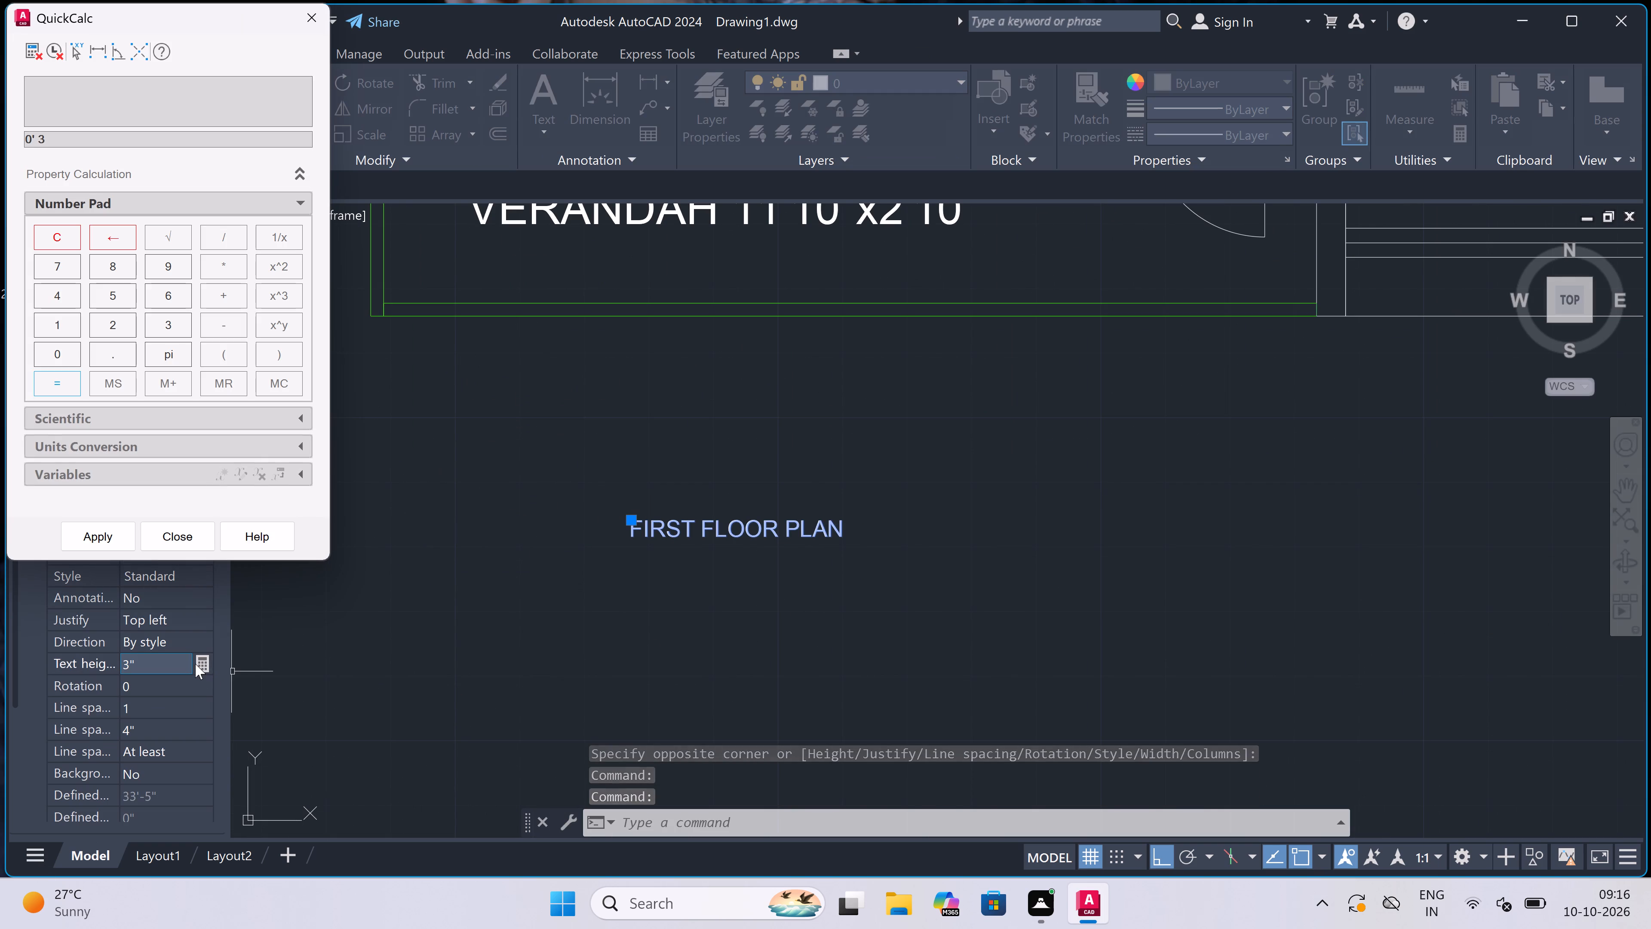
pyautogui.click(321, 14)
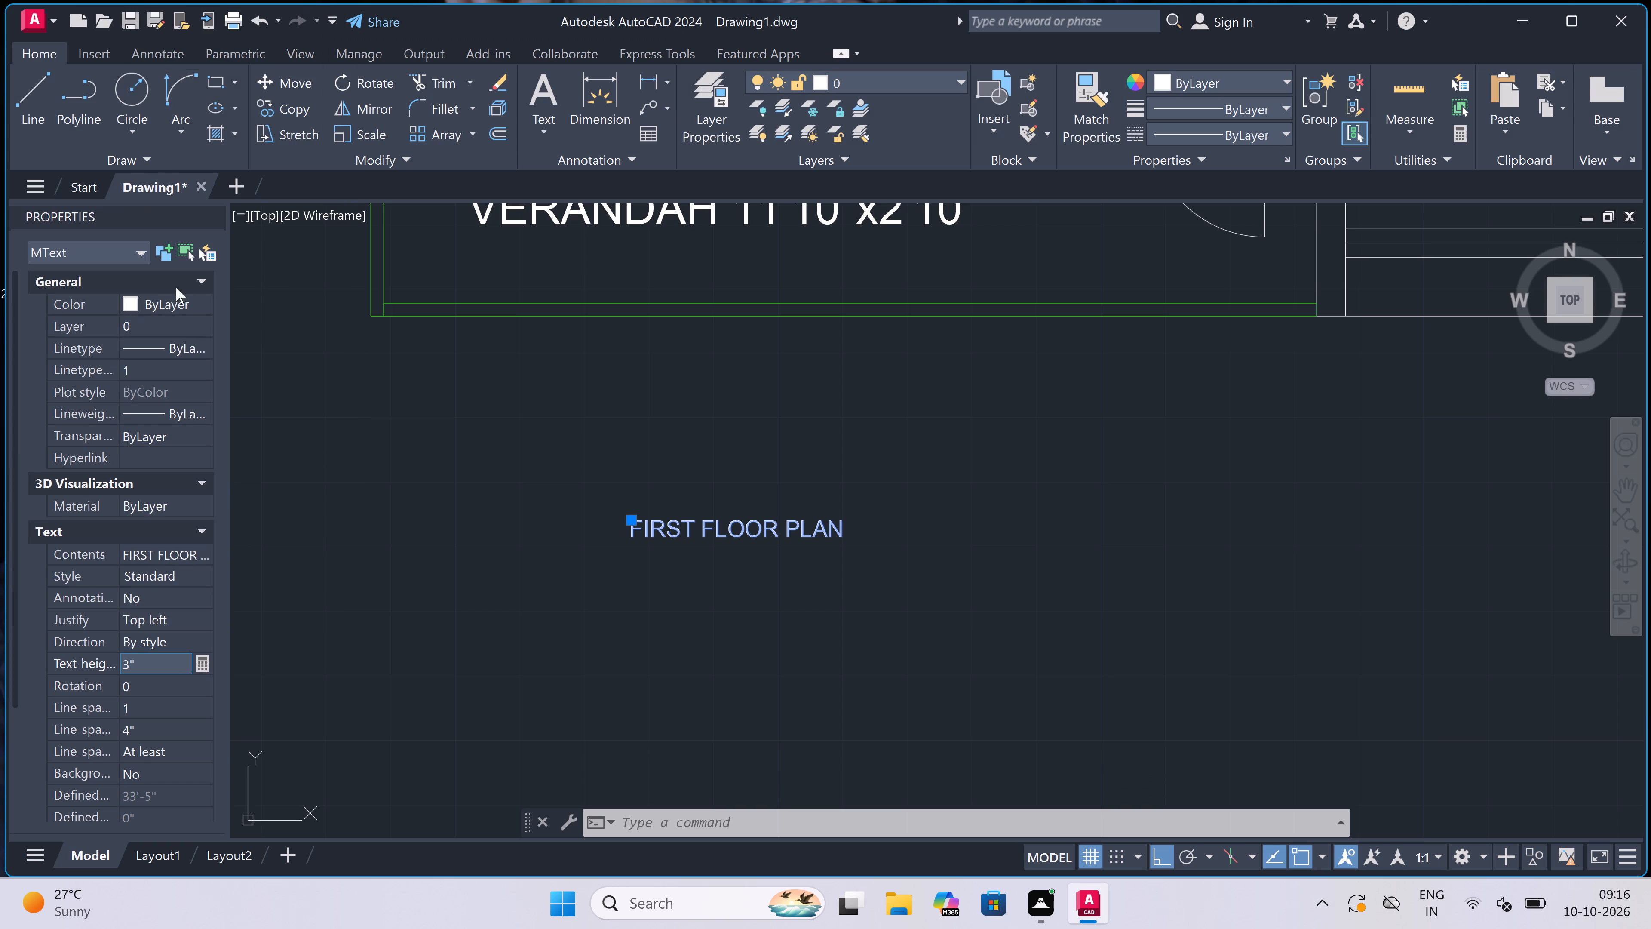
pyautogui.click(174, 671)
pyautogui.press('BackSpace')
pyautogui.press('BackSpace')
pyautogui.press('1')
pyautogui.write('.5')
pyautogui.press("'")
pyautogui.click(613, 441)
pyautogui.press('Escape')
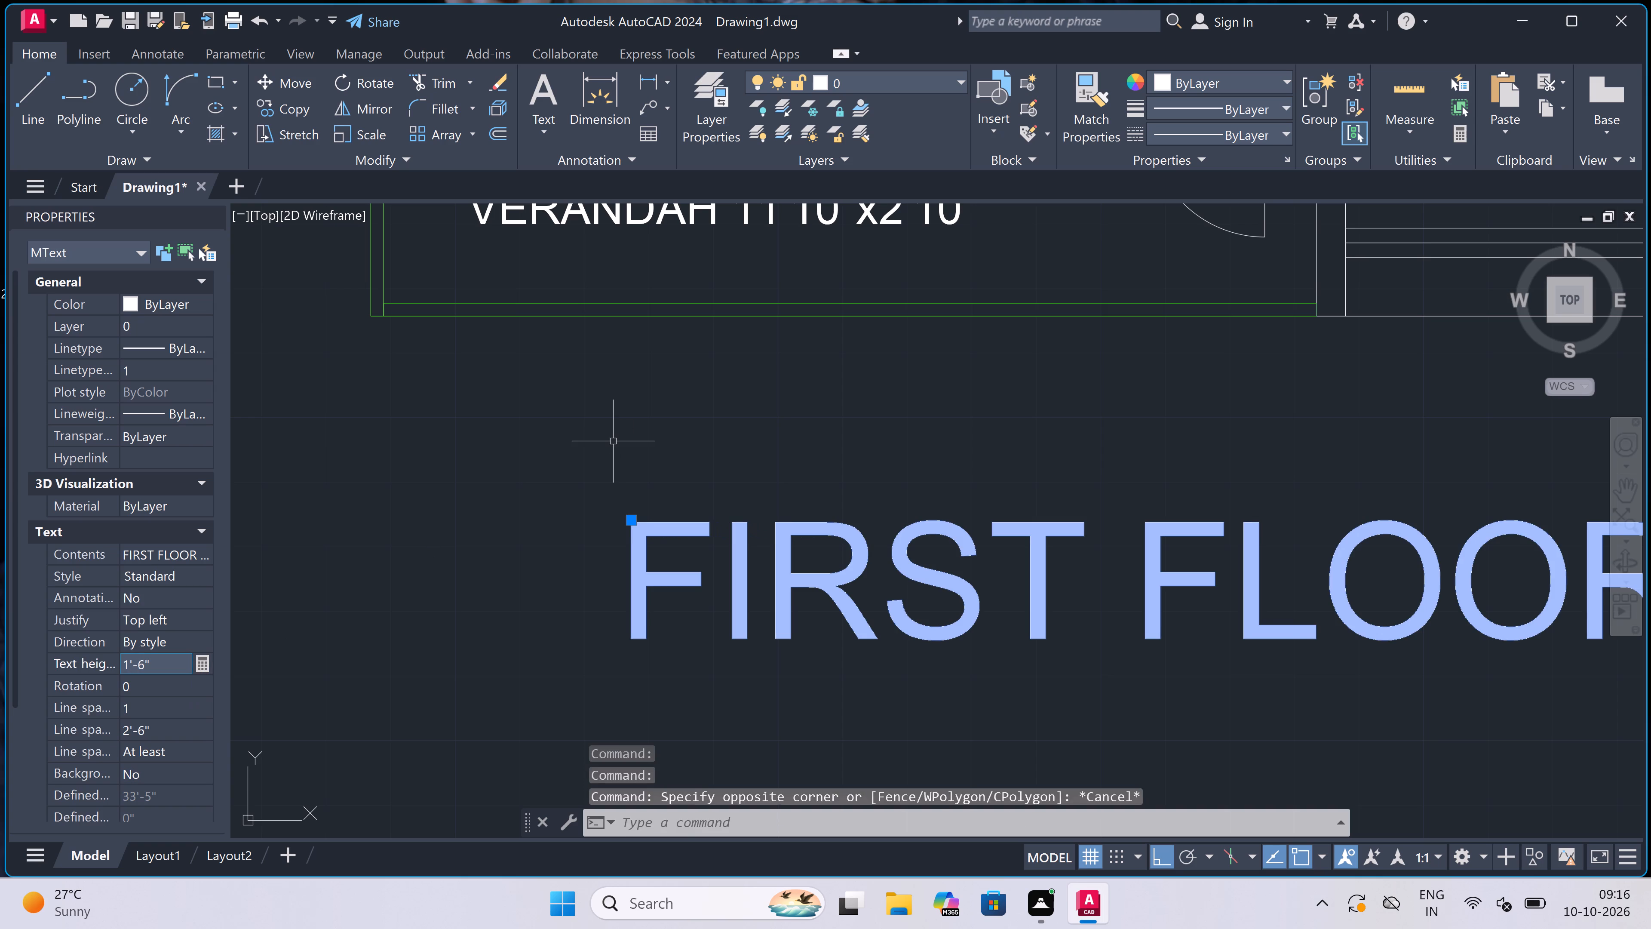
pyautogui.press('Escape')
# Move the FIRST FLOOR PLAN title horizontally east so it sits centred beneath the plan.
pyautogui.scroll(-4, 614, 441)
pyautogui.scroll(-4, 692, 454)
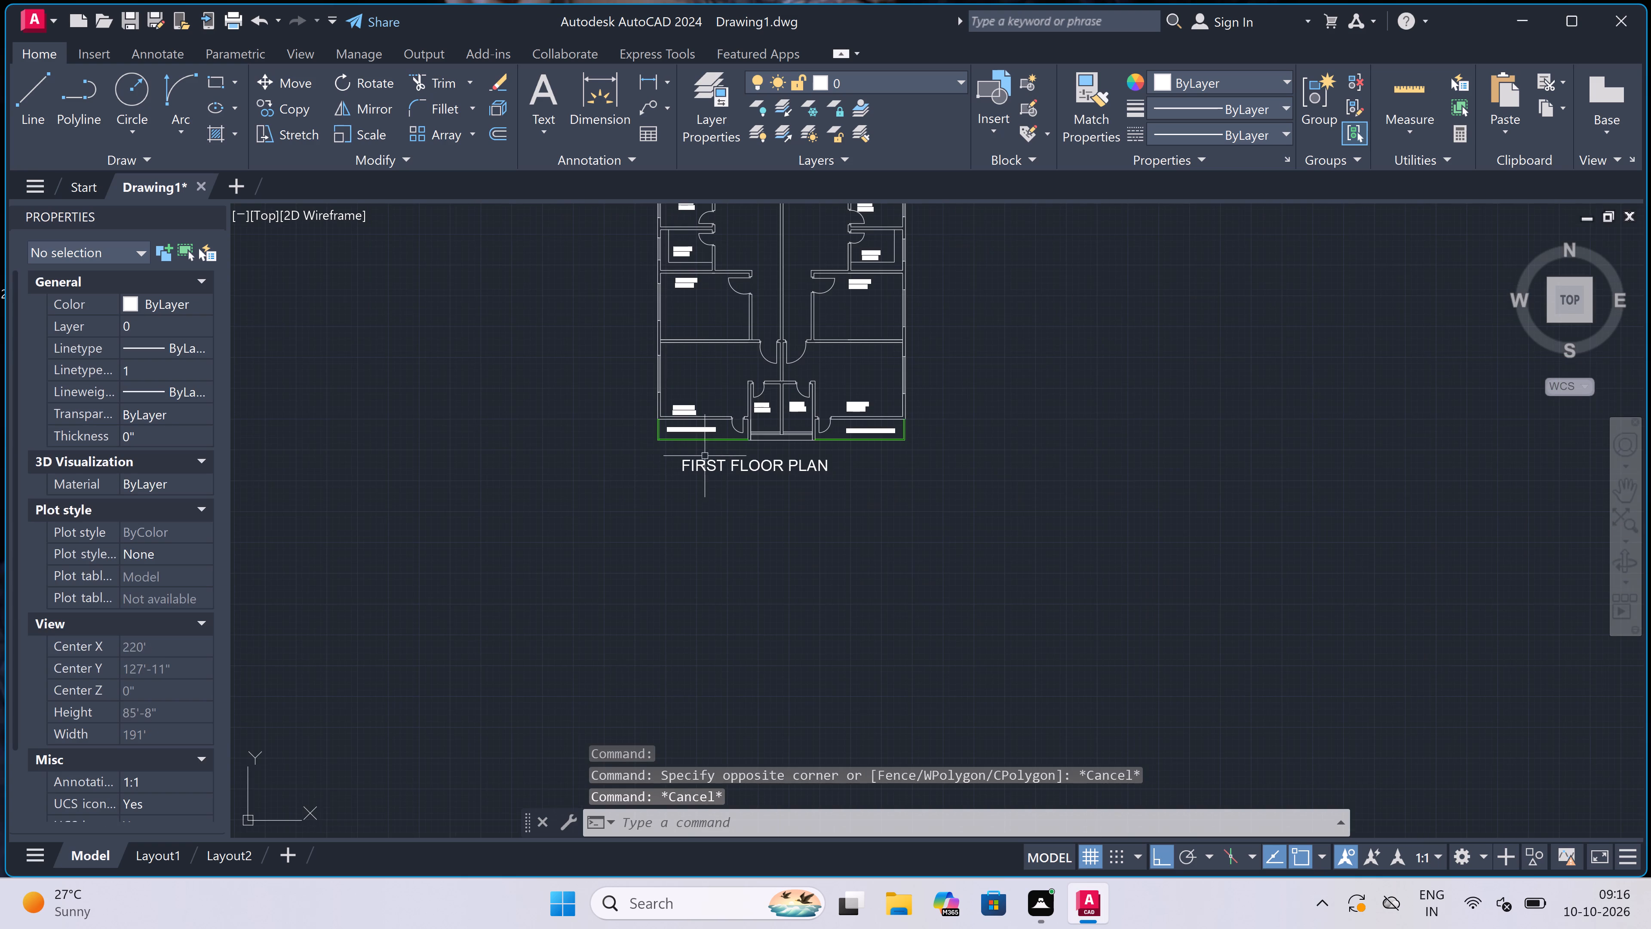
pyautogui.scroll(2, 727, 455)
pyautogui.click(724, 478)
pyautogui.doubleClick(651, 476)
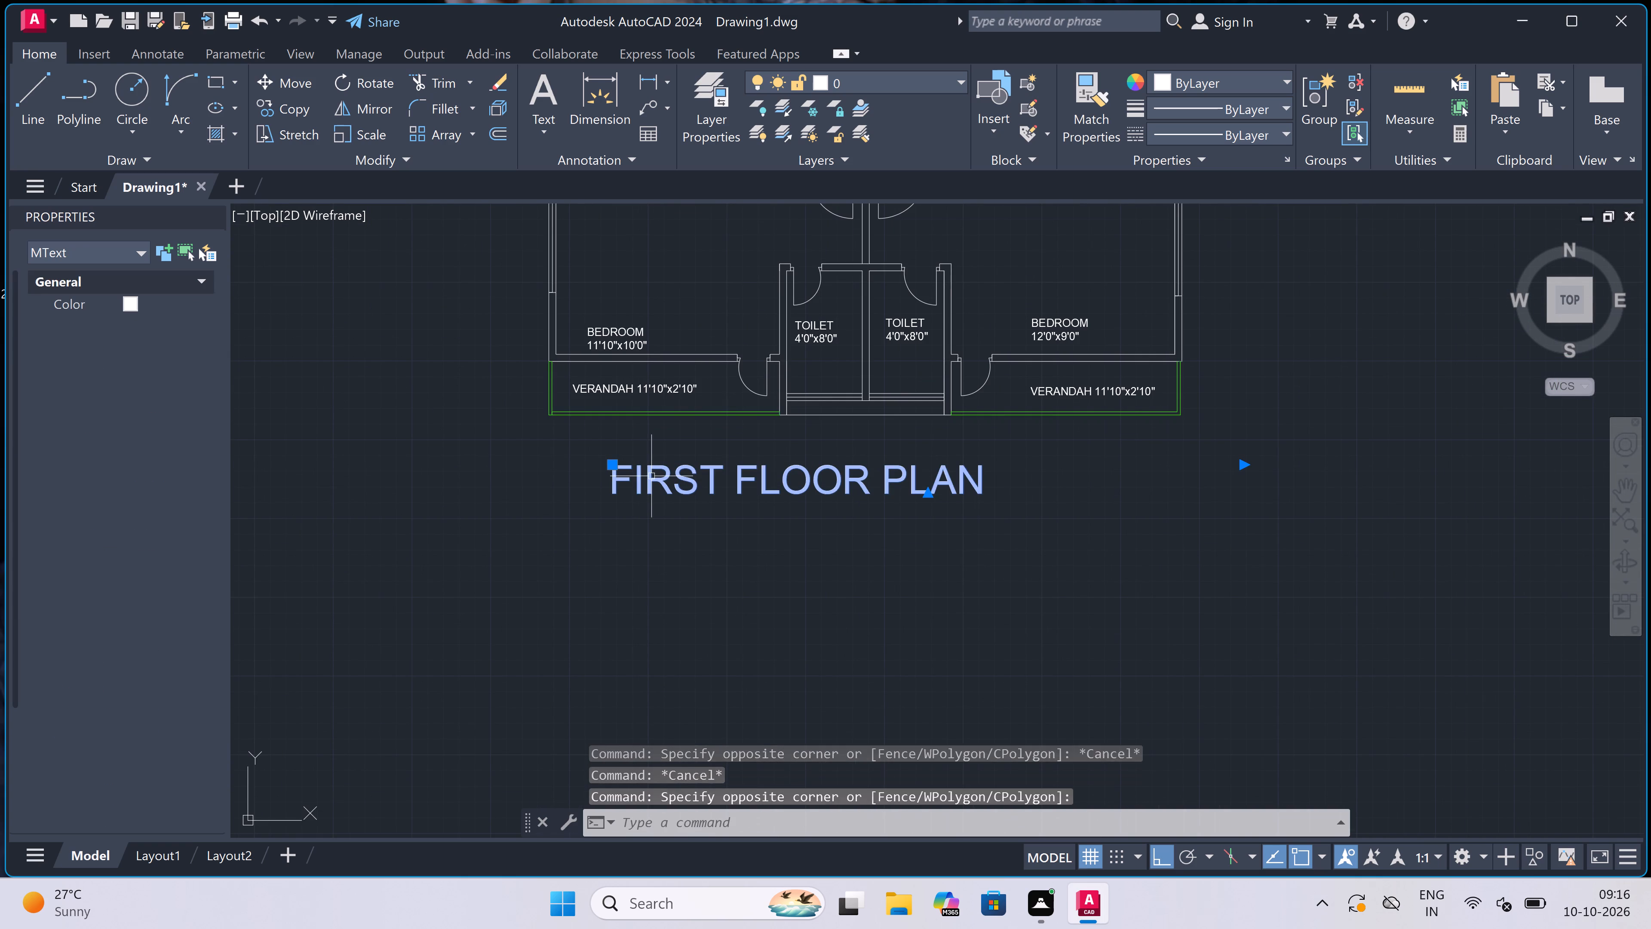
pyautogui.doubleClick(613, 461)
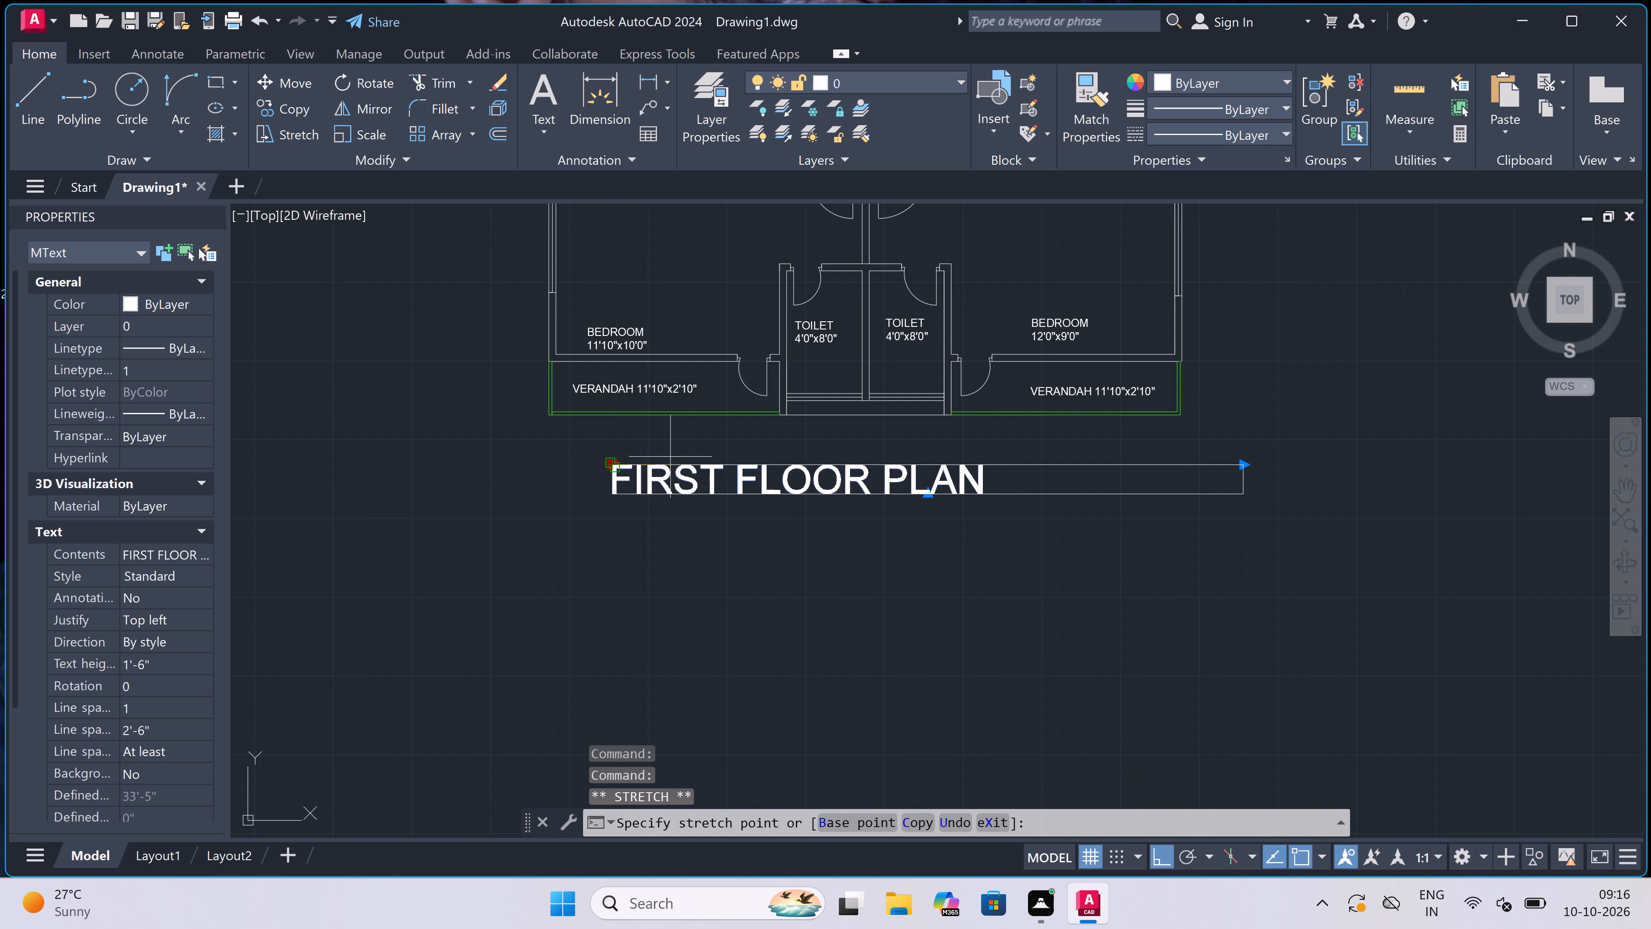
pyautogui.scroll(5, 688, 458)
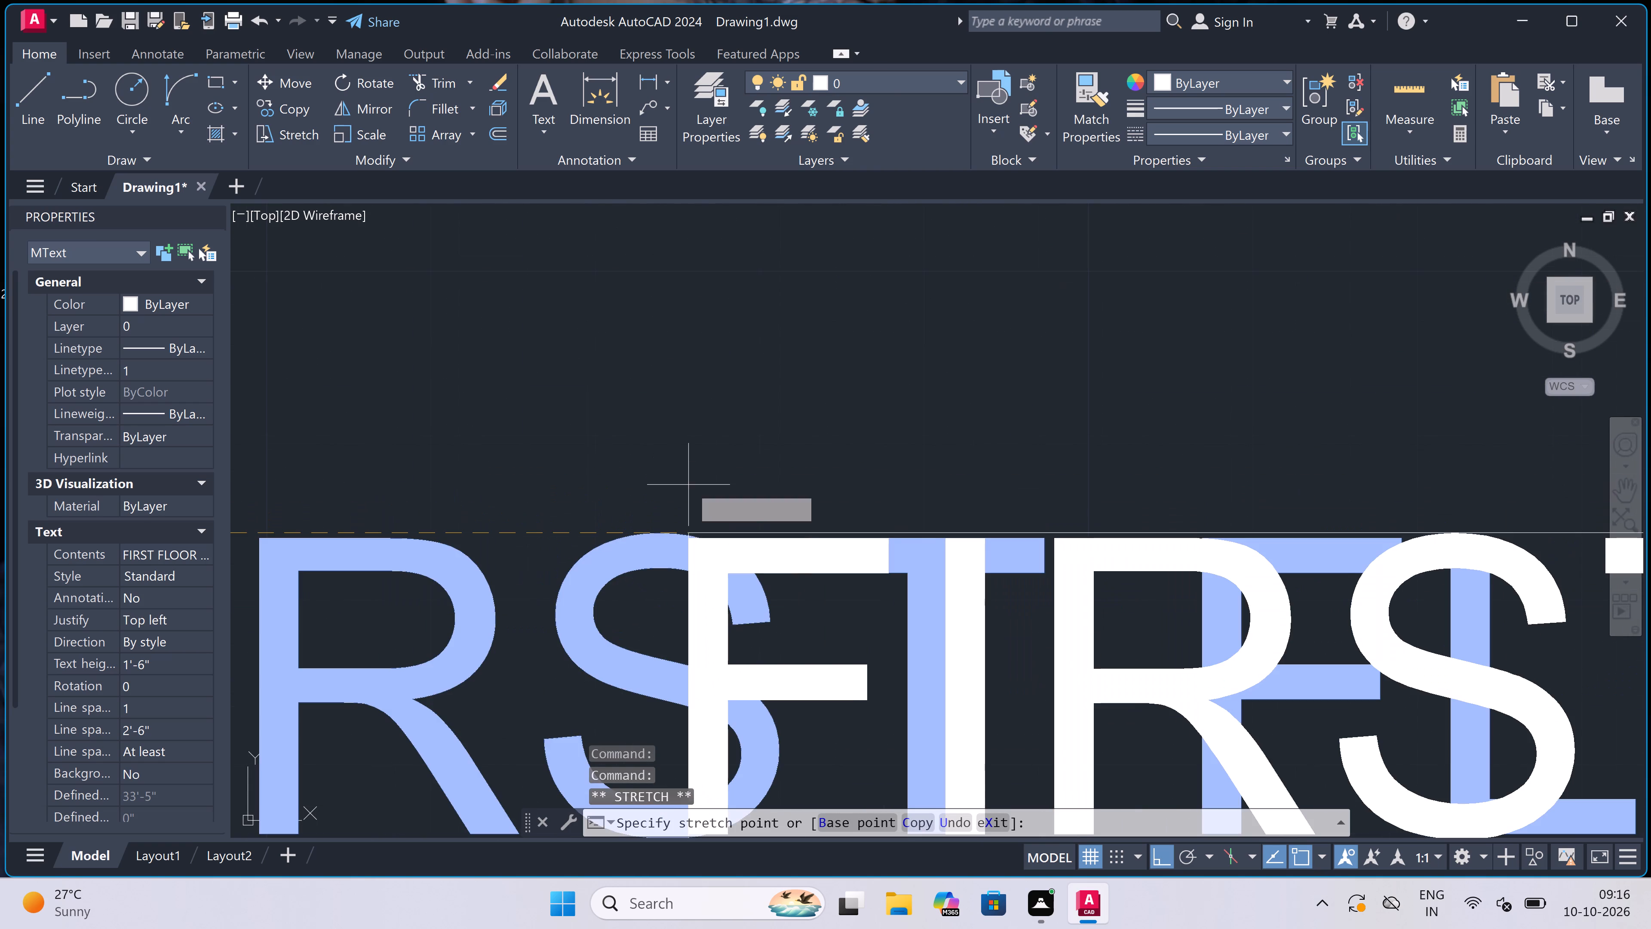
pyautogui.doubleClick(677, 549)
pyautogui.press('Escape')
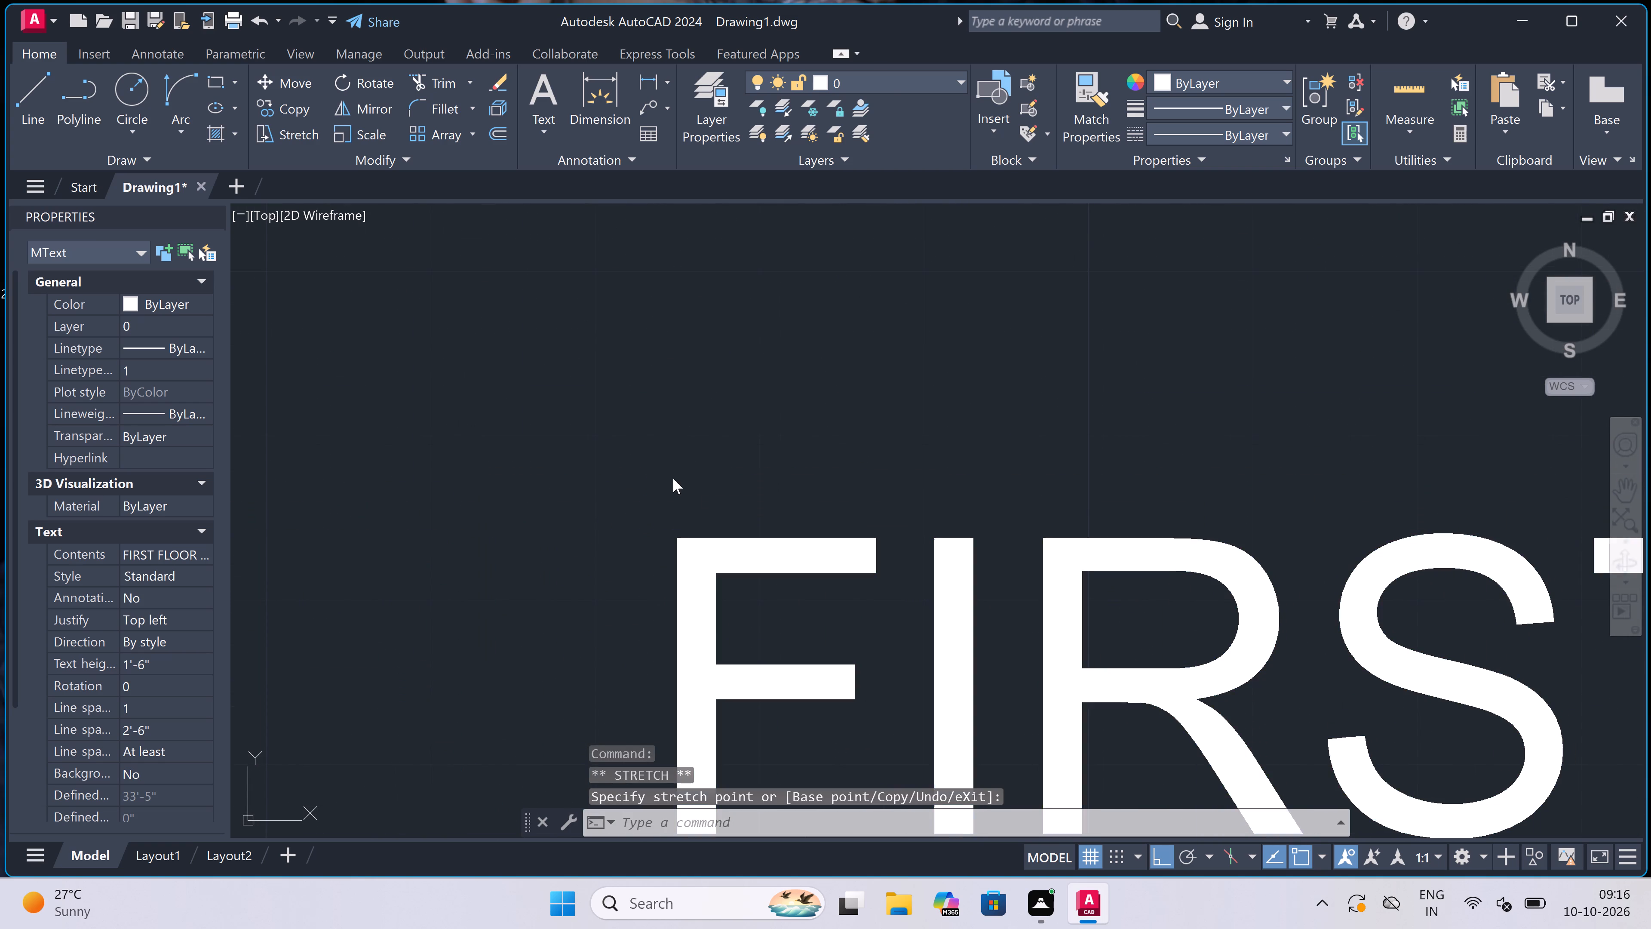
# Draw a rectangular border enclosing the whole floor plan and its title, with a margin on all sides.
pyautogui.scroll(-8, 634, 483)
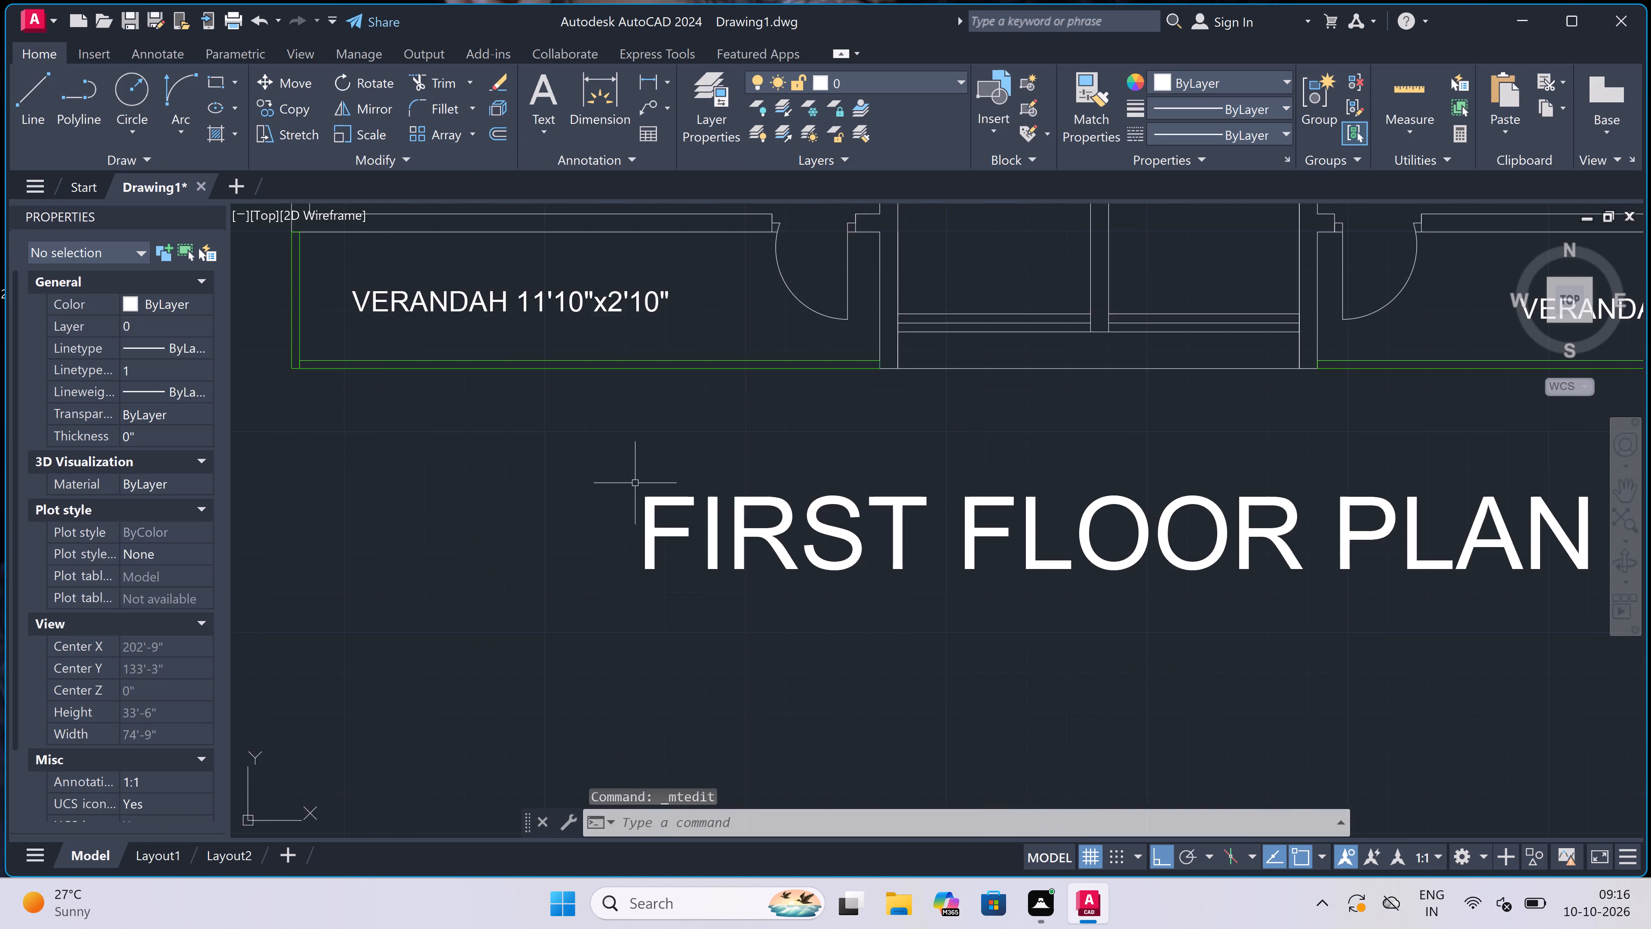
pyautogui.scroll(-4, 643, 490)
pyautogui.scroll(2, 670, 495)
pyautogui.scroll(-5, 672, 495)
pyautogui.scroll(1, 672, 495)
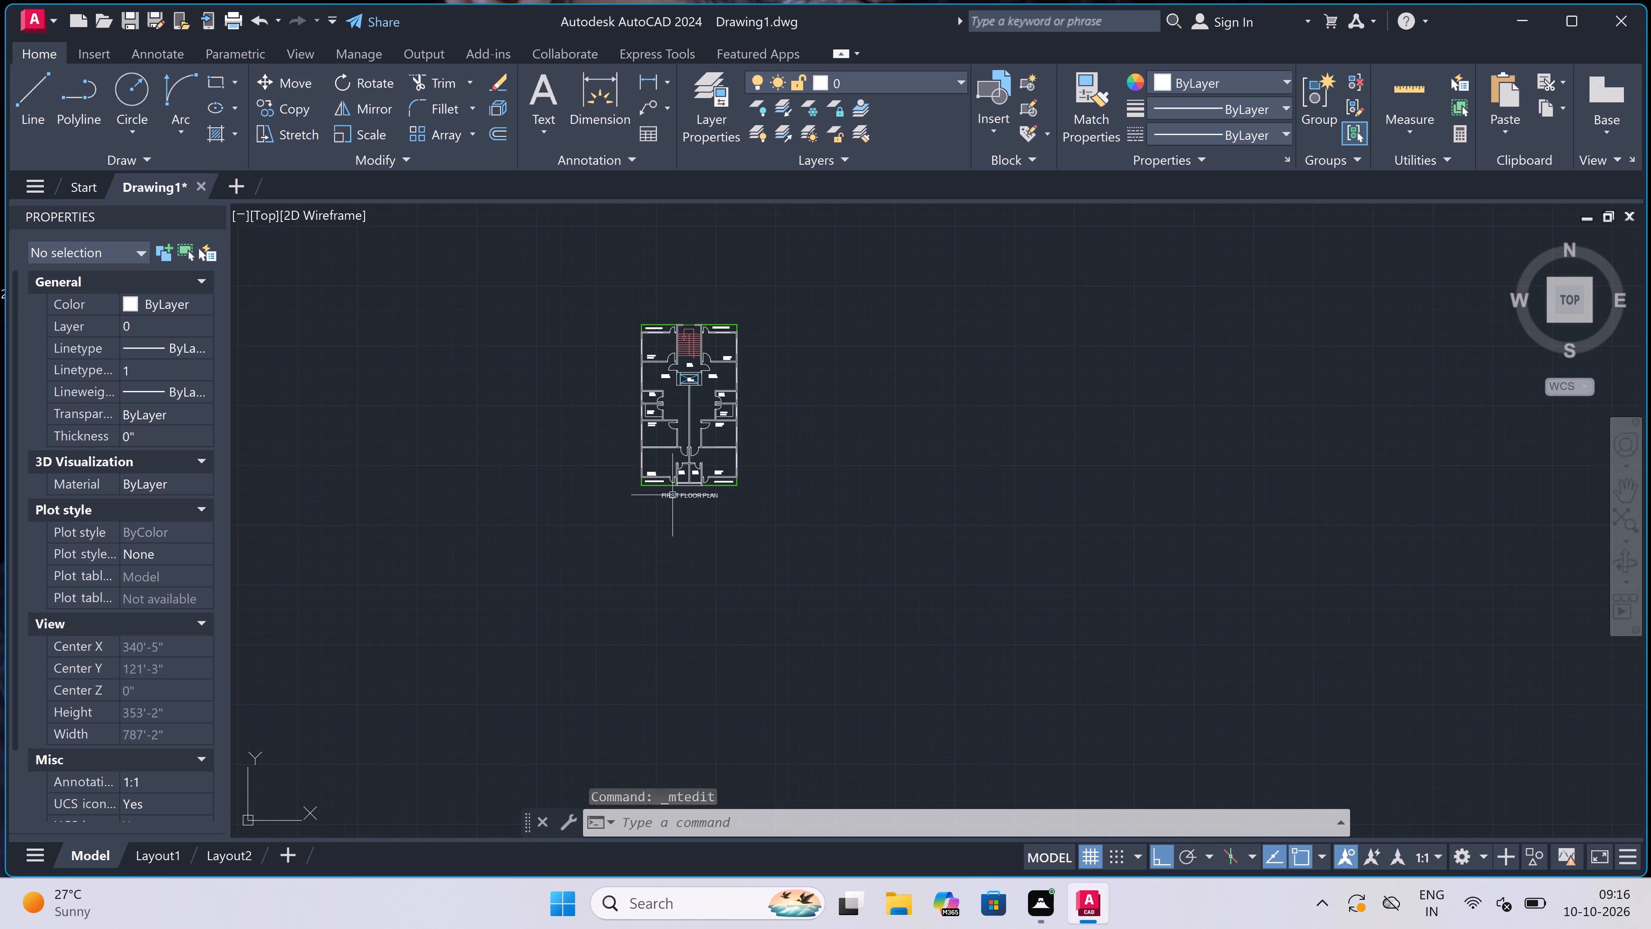
pyautogui.write('REC')
pyautogui.press('space')
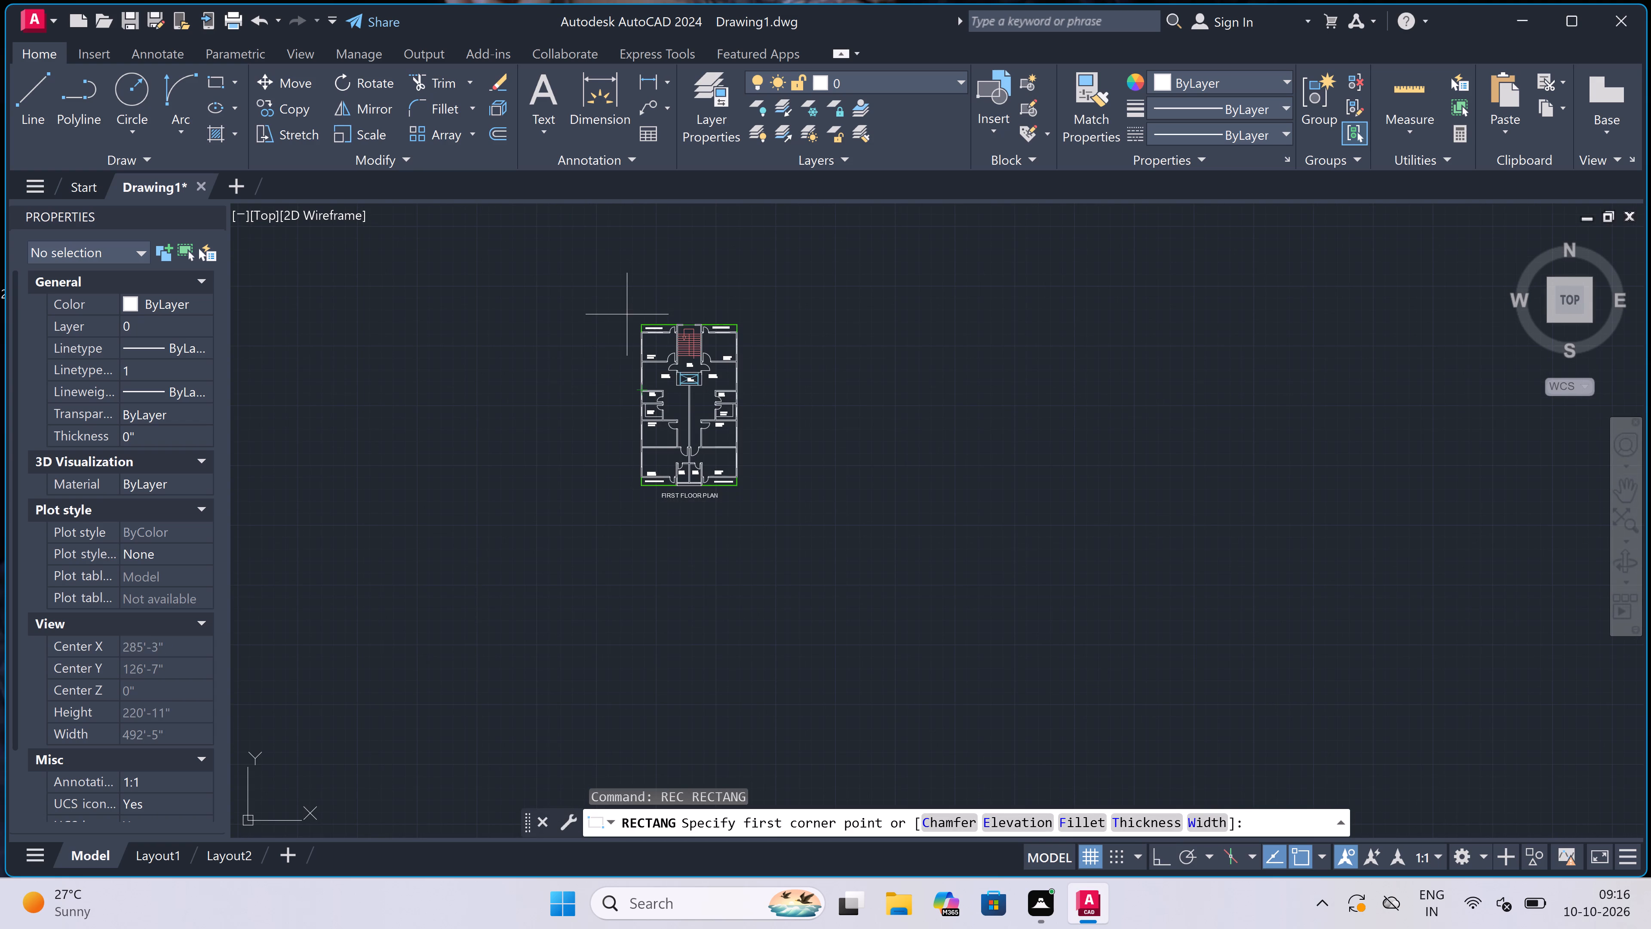
pyautogui.click(627, 307)
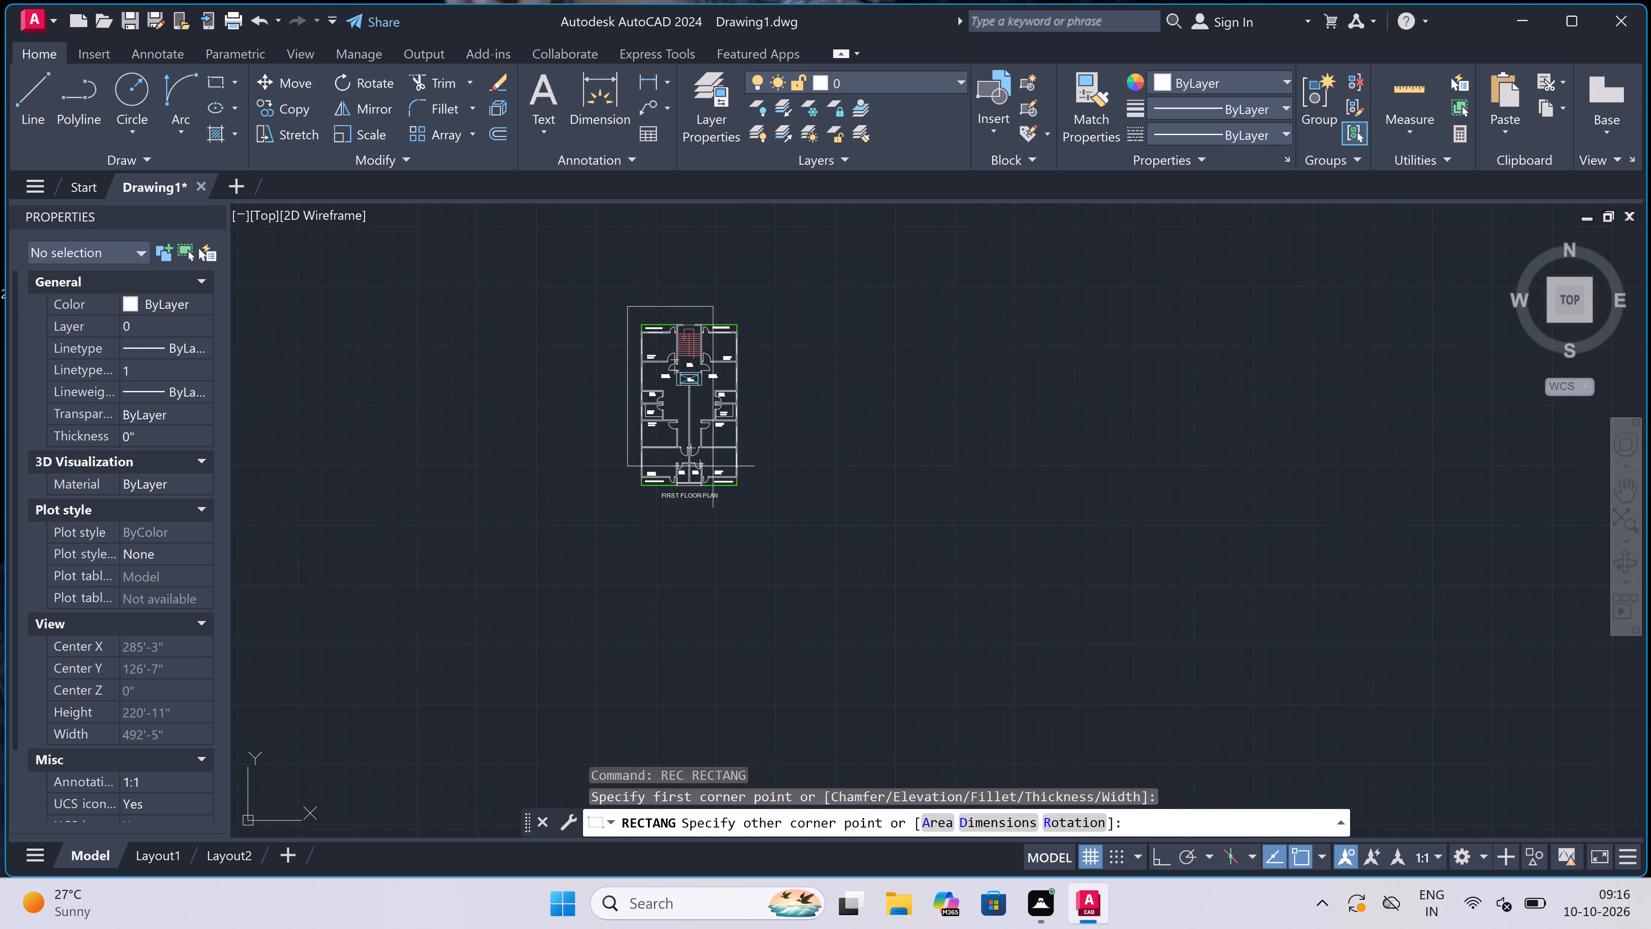
pyautogui.scroll(2, 722, 485)
pyautogui.scroll(-1, 737, 495)
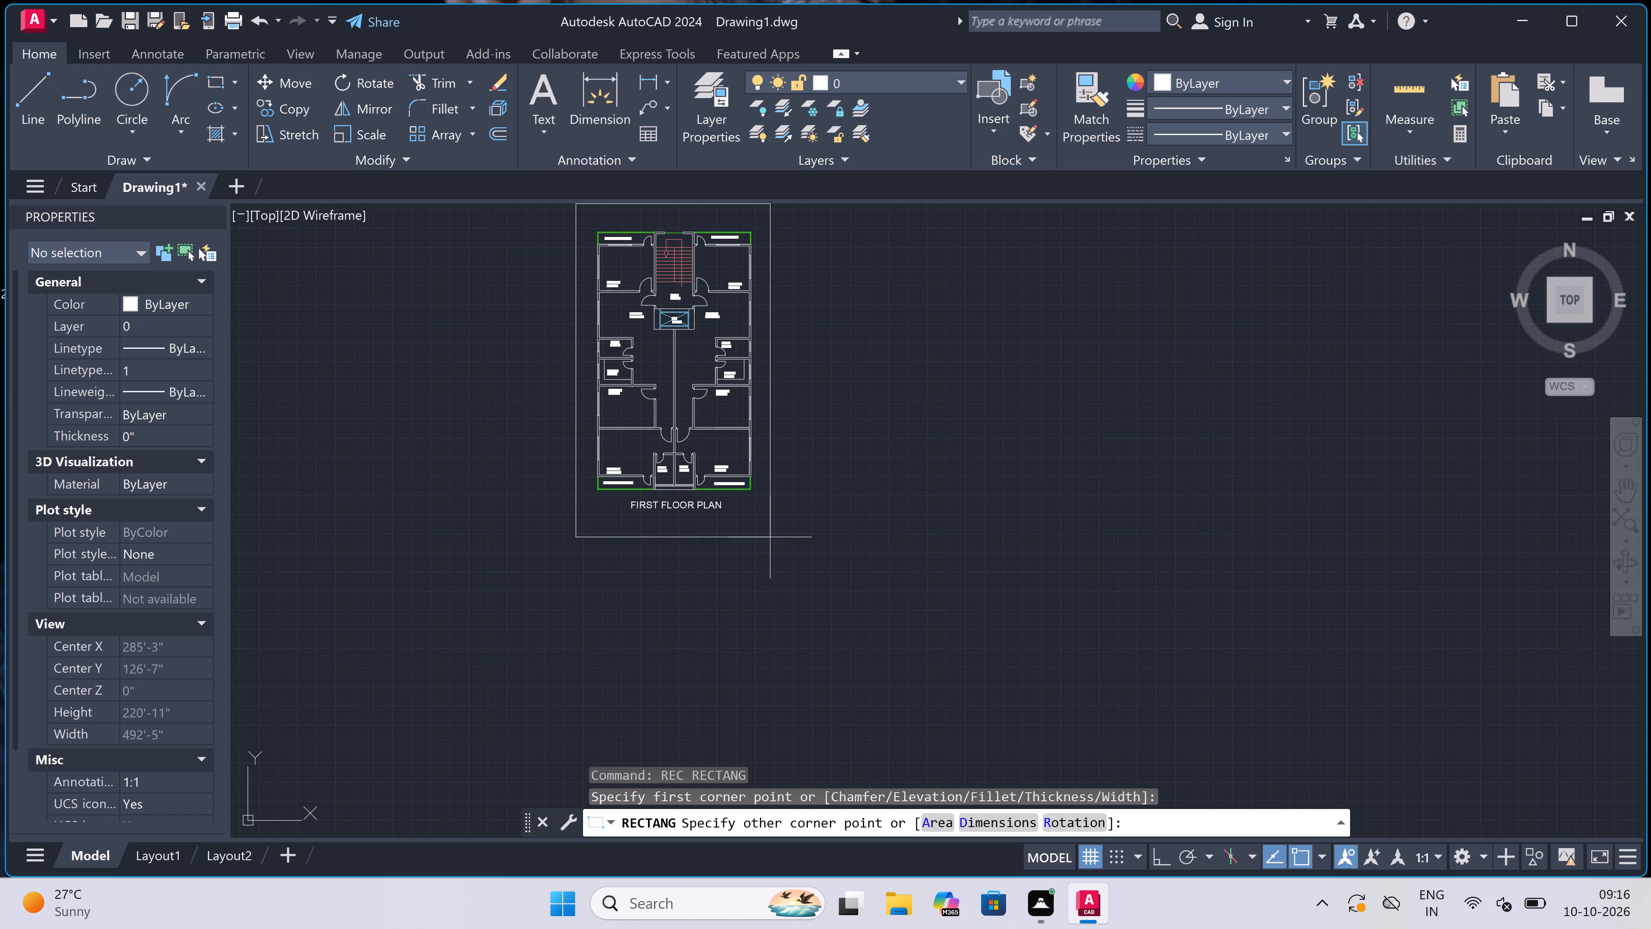
pyautogui.click(771, 537)
pyautogui.click(774, 537)
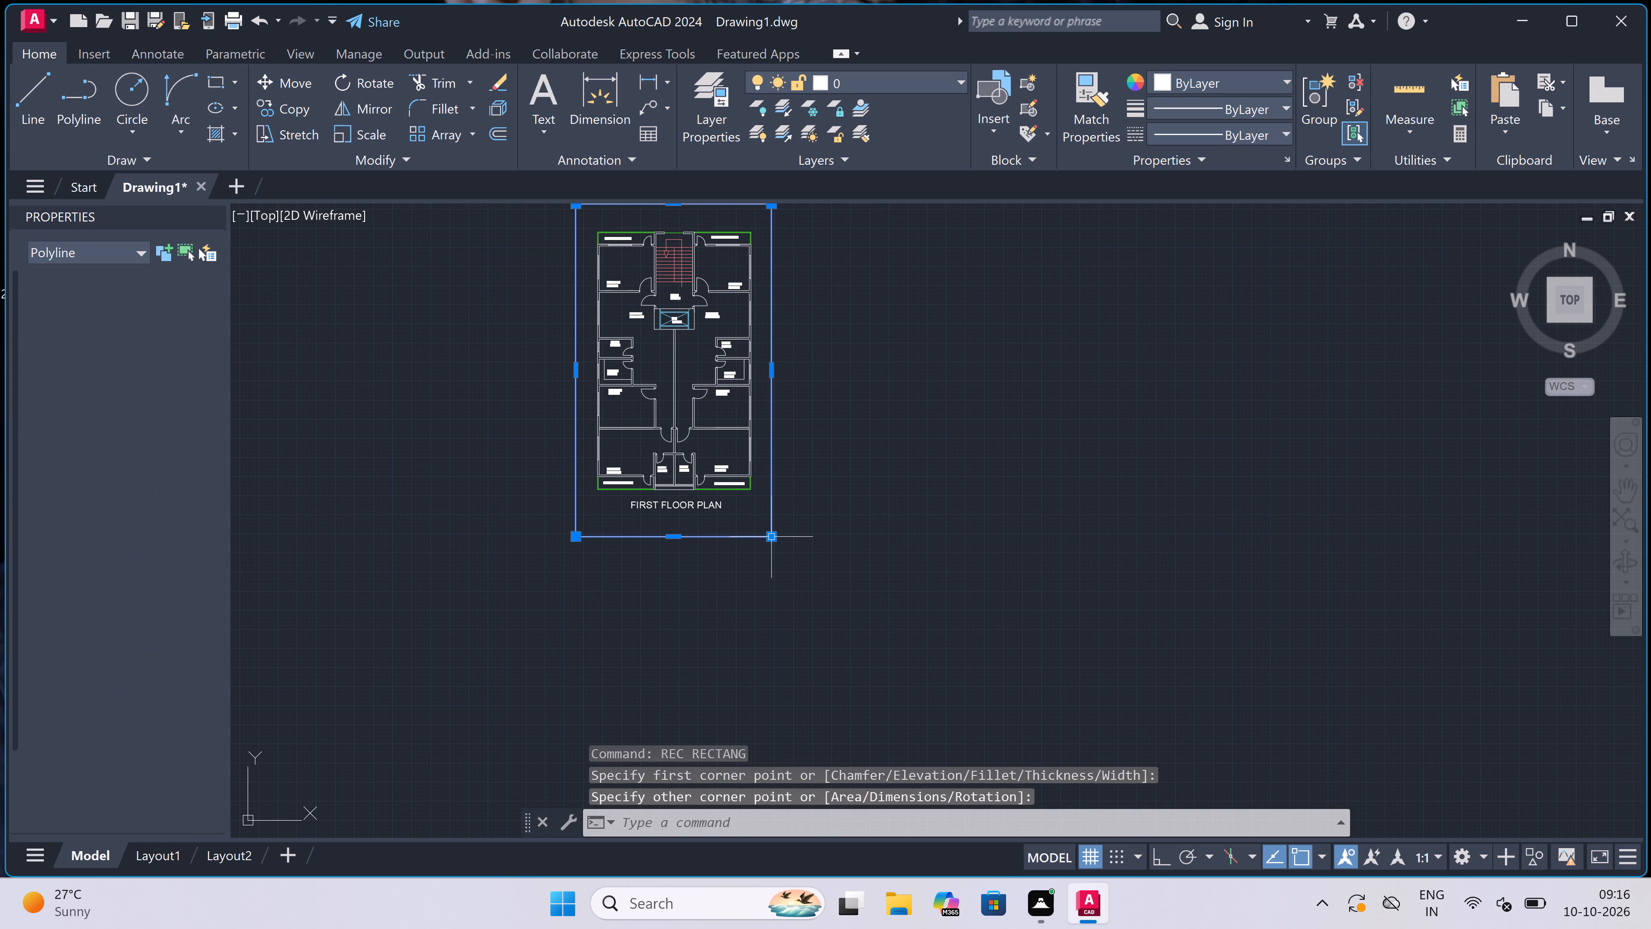
pyautogui.press('Escape')
# Open the recent drawing "first floor plan -1 10-10-26.dwg".
pyautogui.scroll(-2, 652, 335)
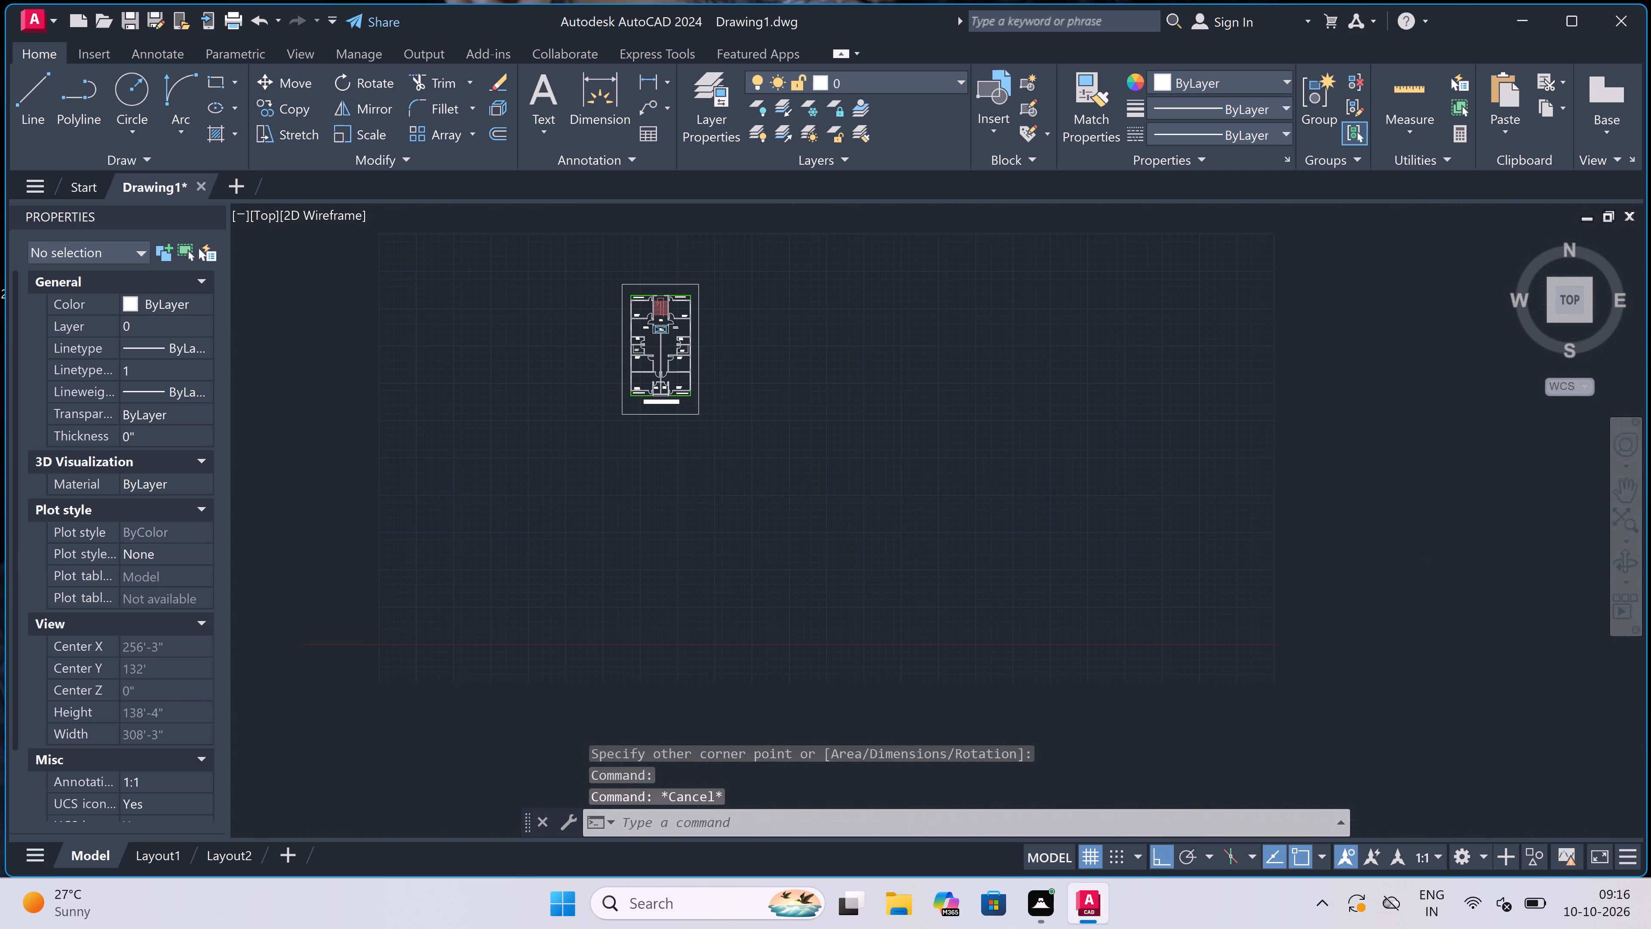
pyautogui.scroll(5, 648, 303)
pyautogui.scroll(-2, 648, 303)
pyautogui.scroll(3, 626, 269)
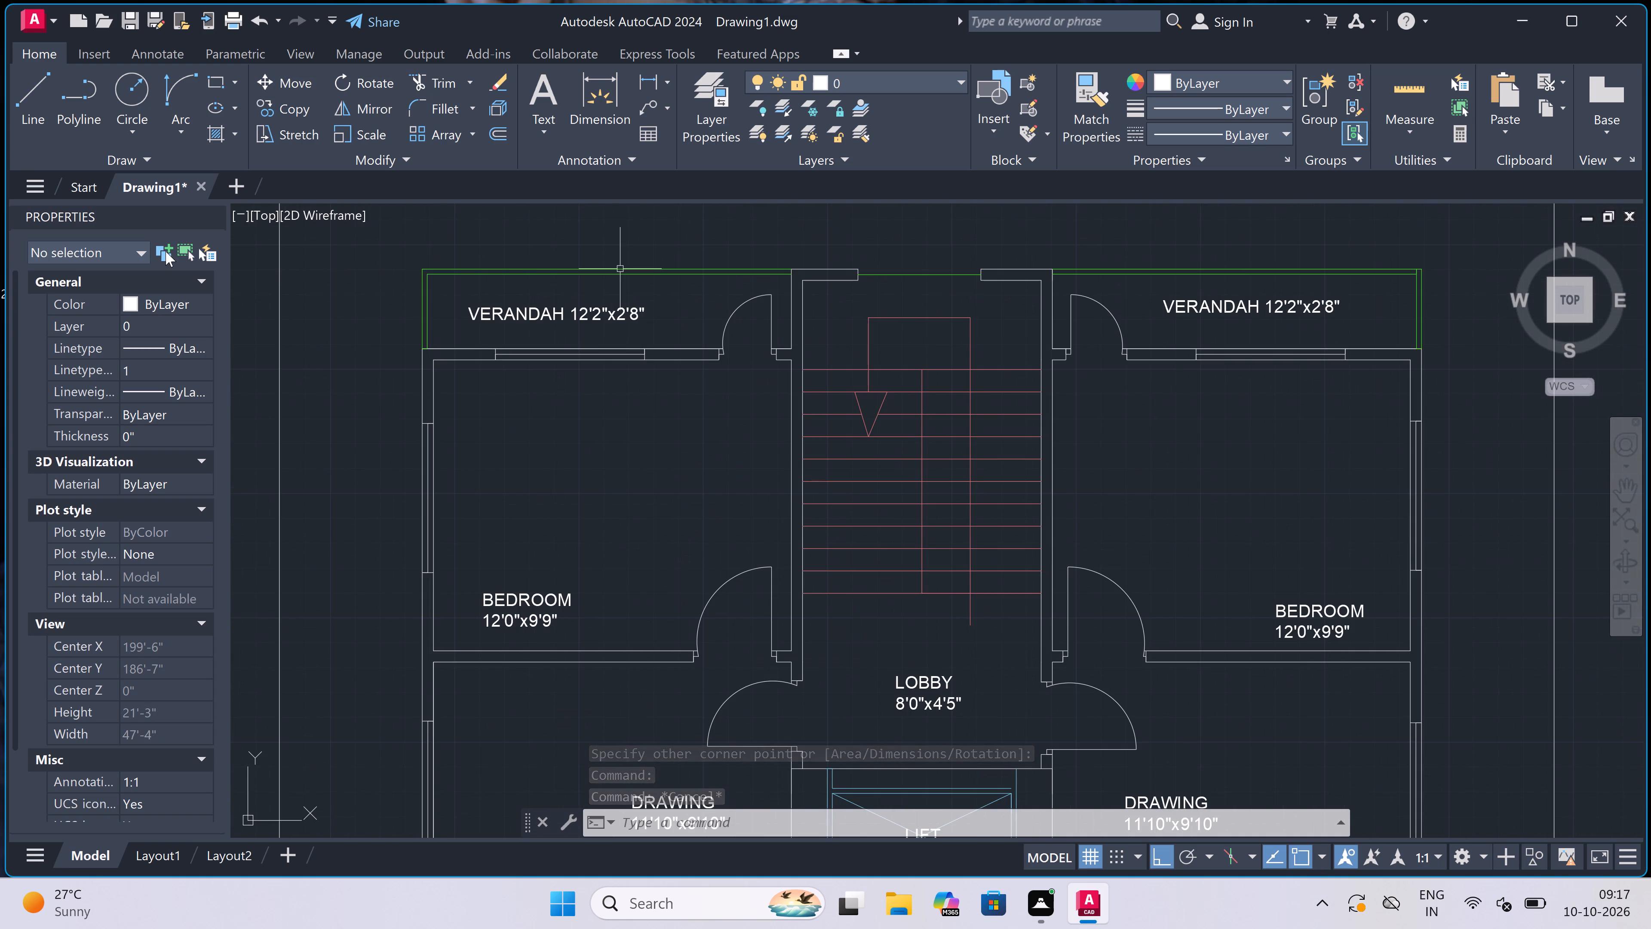
pyautogui.doubleClick(35, 12)
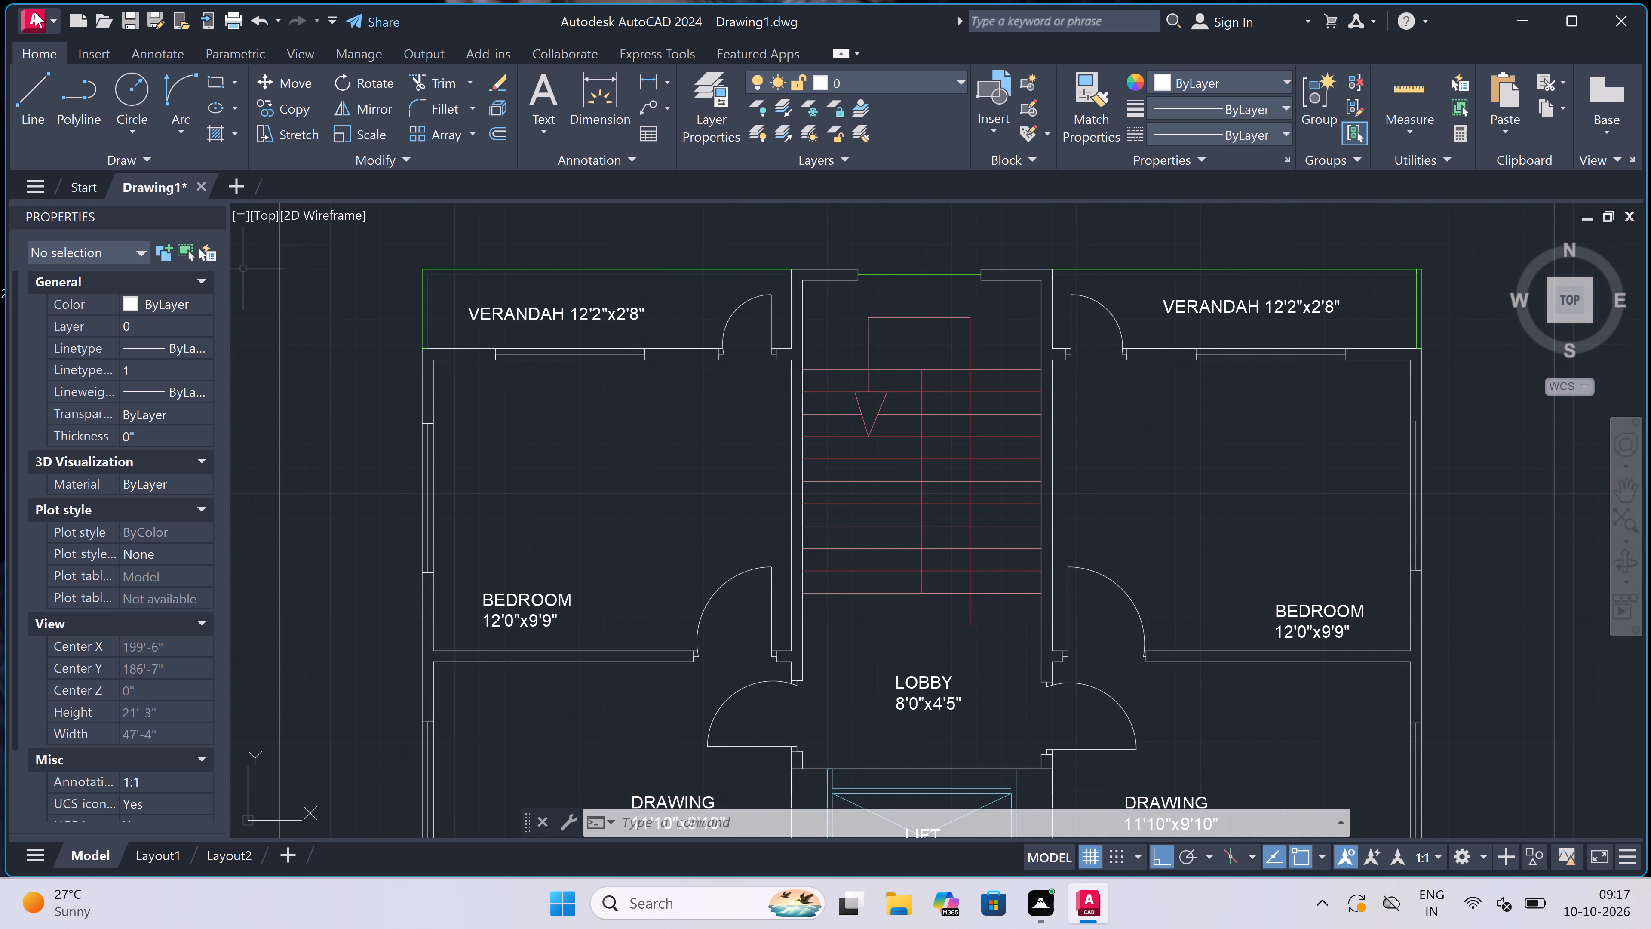
pyautogui.click(37, 14)
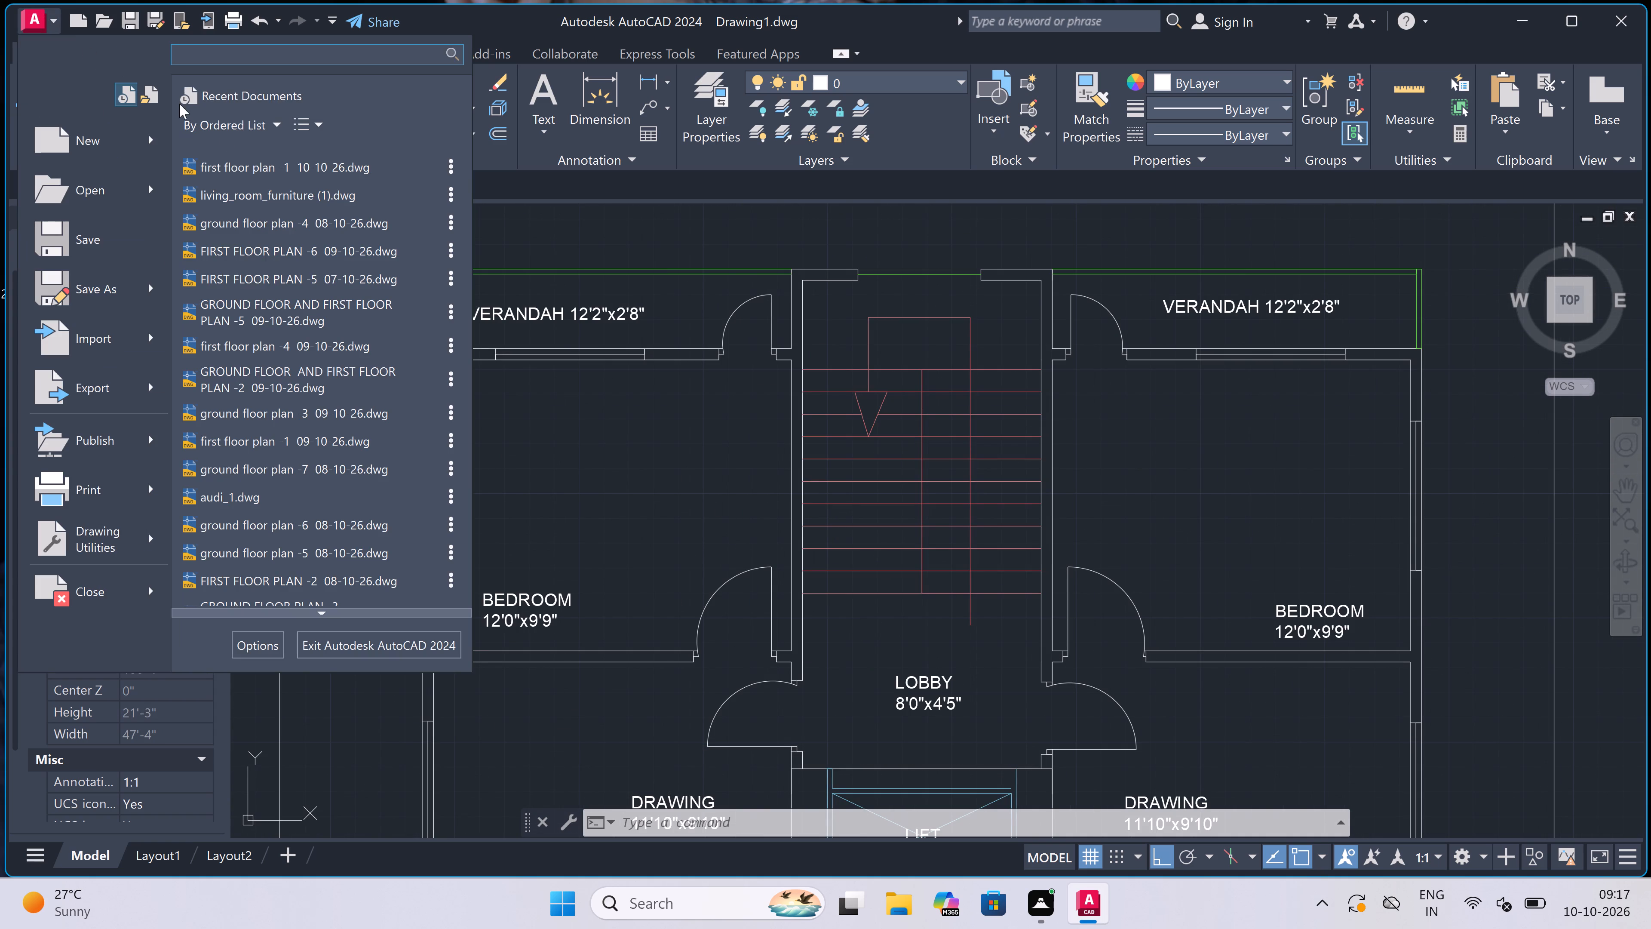
pyautogui.tripleClick(260, 166)
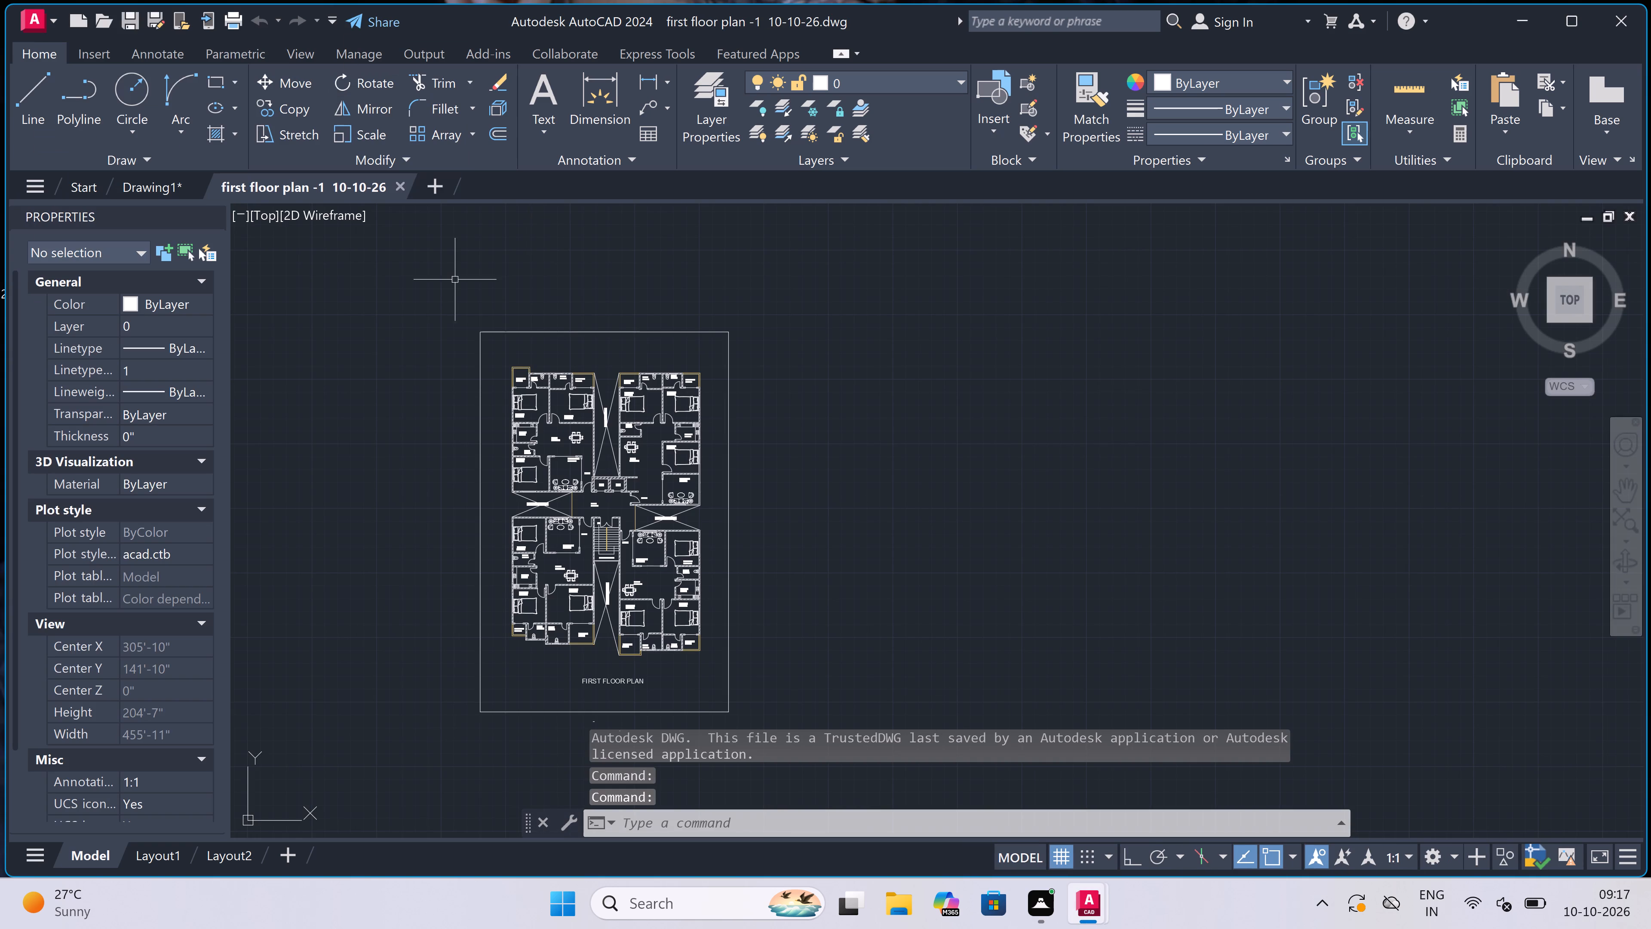
# Examine the room layout, furniture blocks and wall hatching in the opened first floor plan, down to the north-west bedroom.
pyautogui.scroll(4, 562, 408)
pyautogui.scroll(-1, 564, 406)
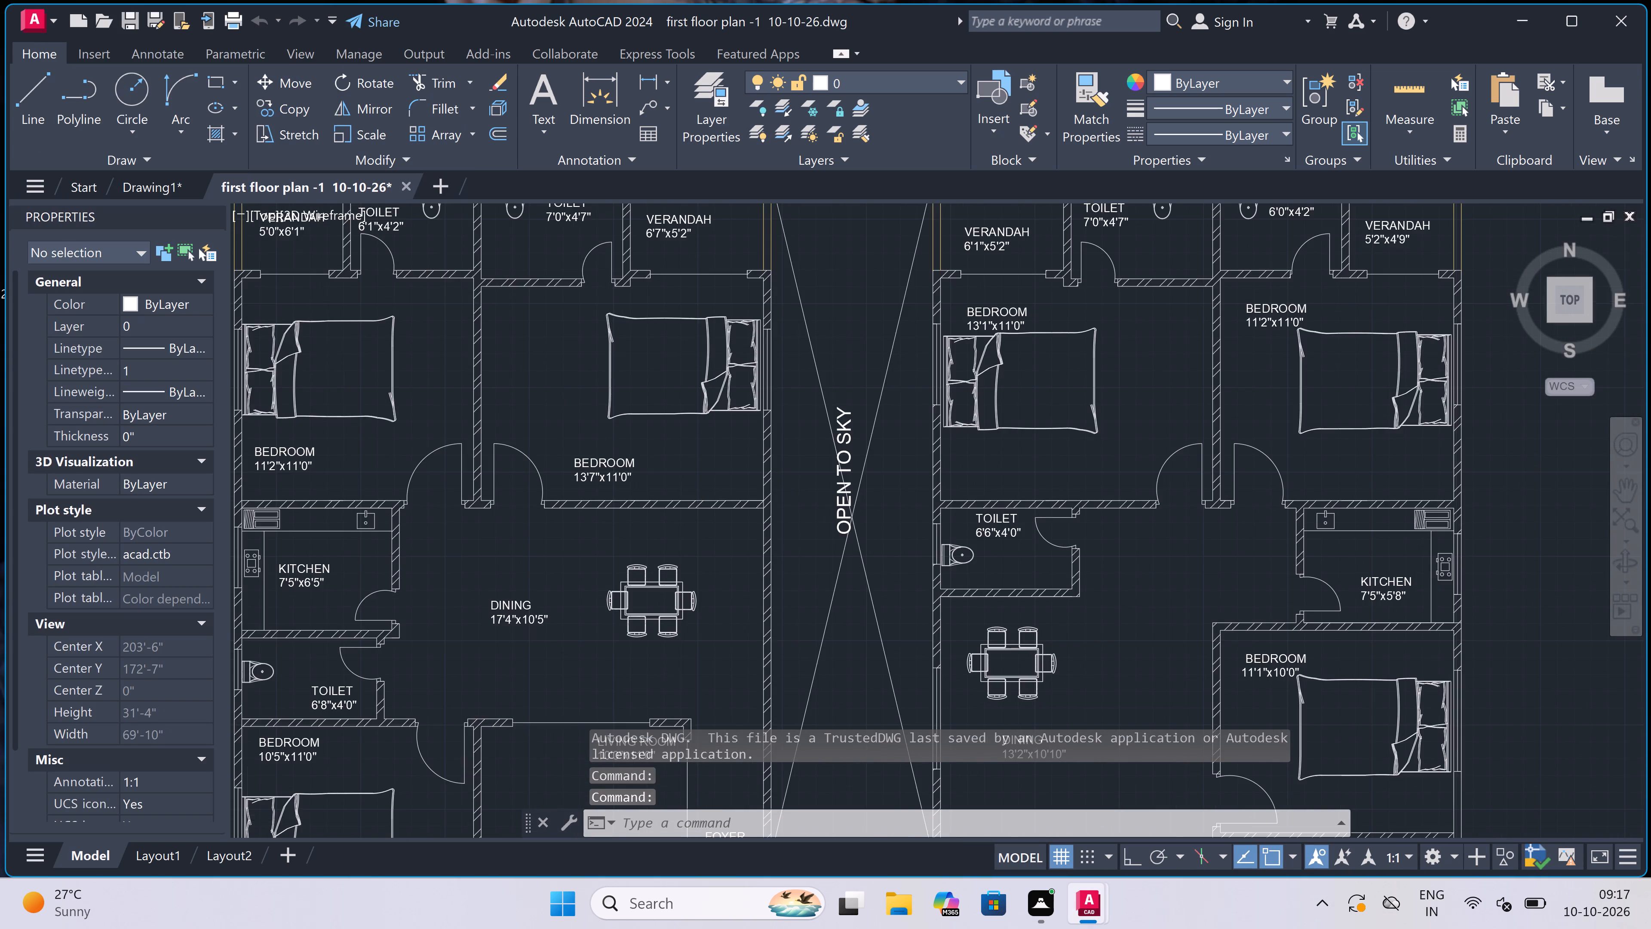
pyautogui.scroll(-4, 564, 406)
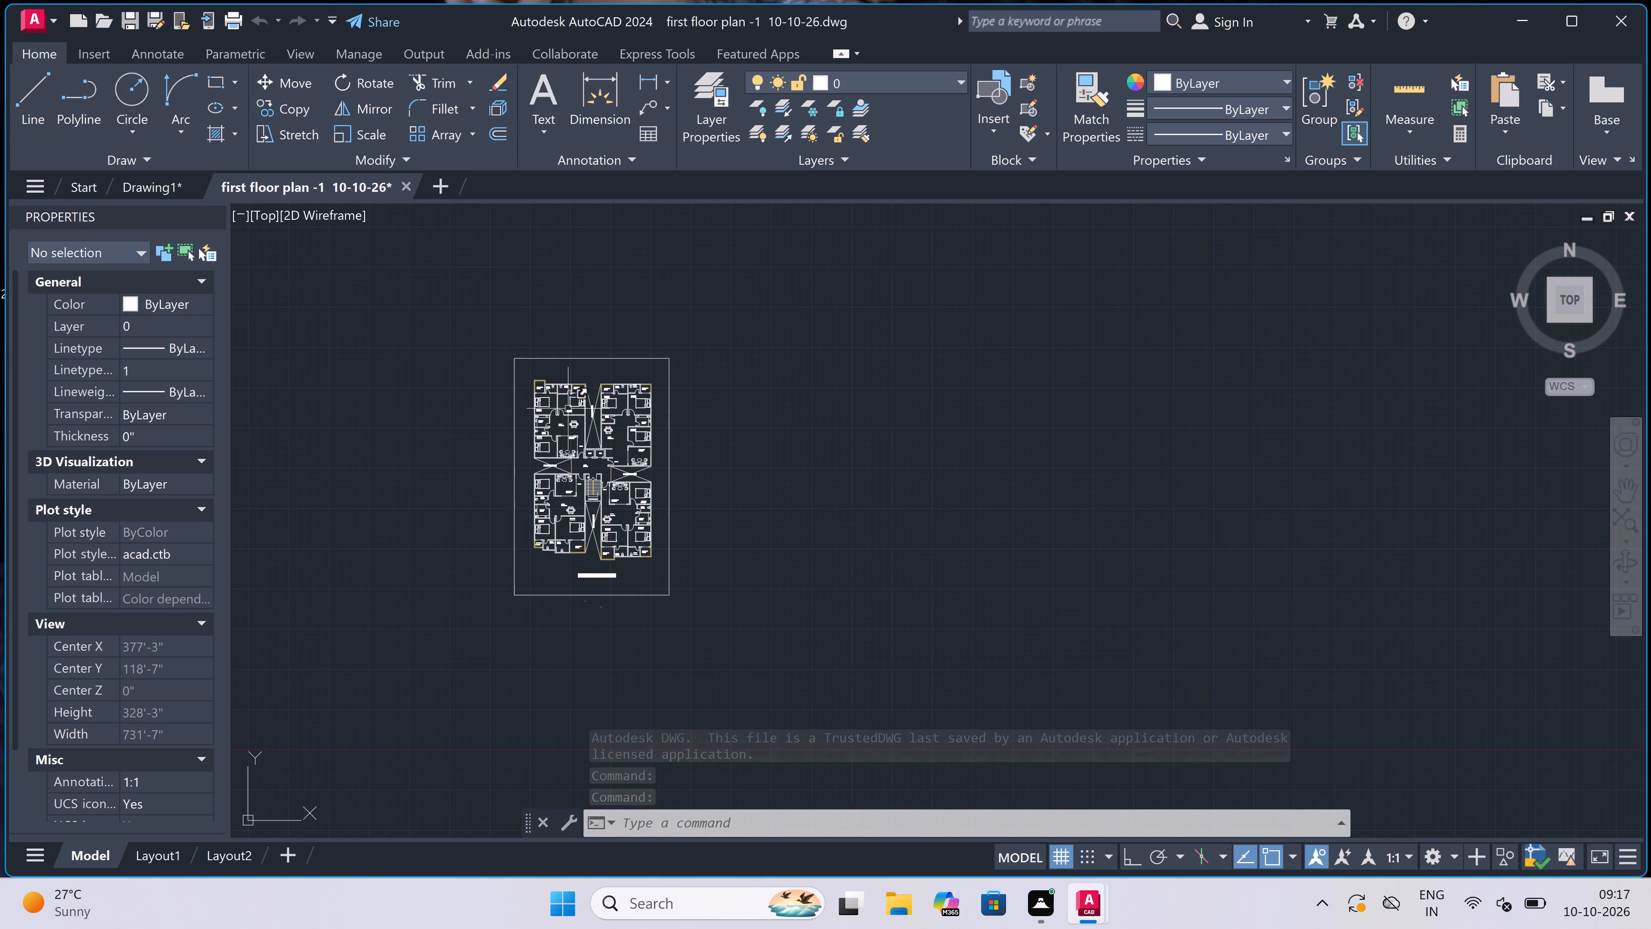
pyautogui.scroll(-3, 580, 398)
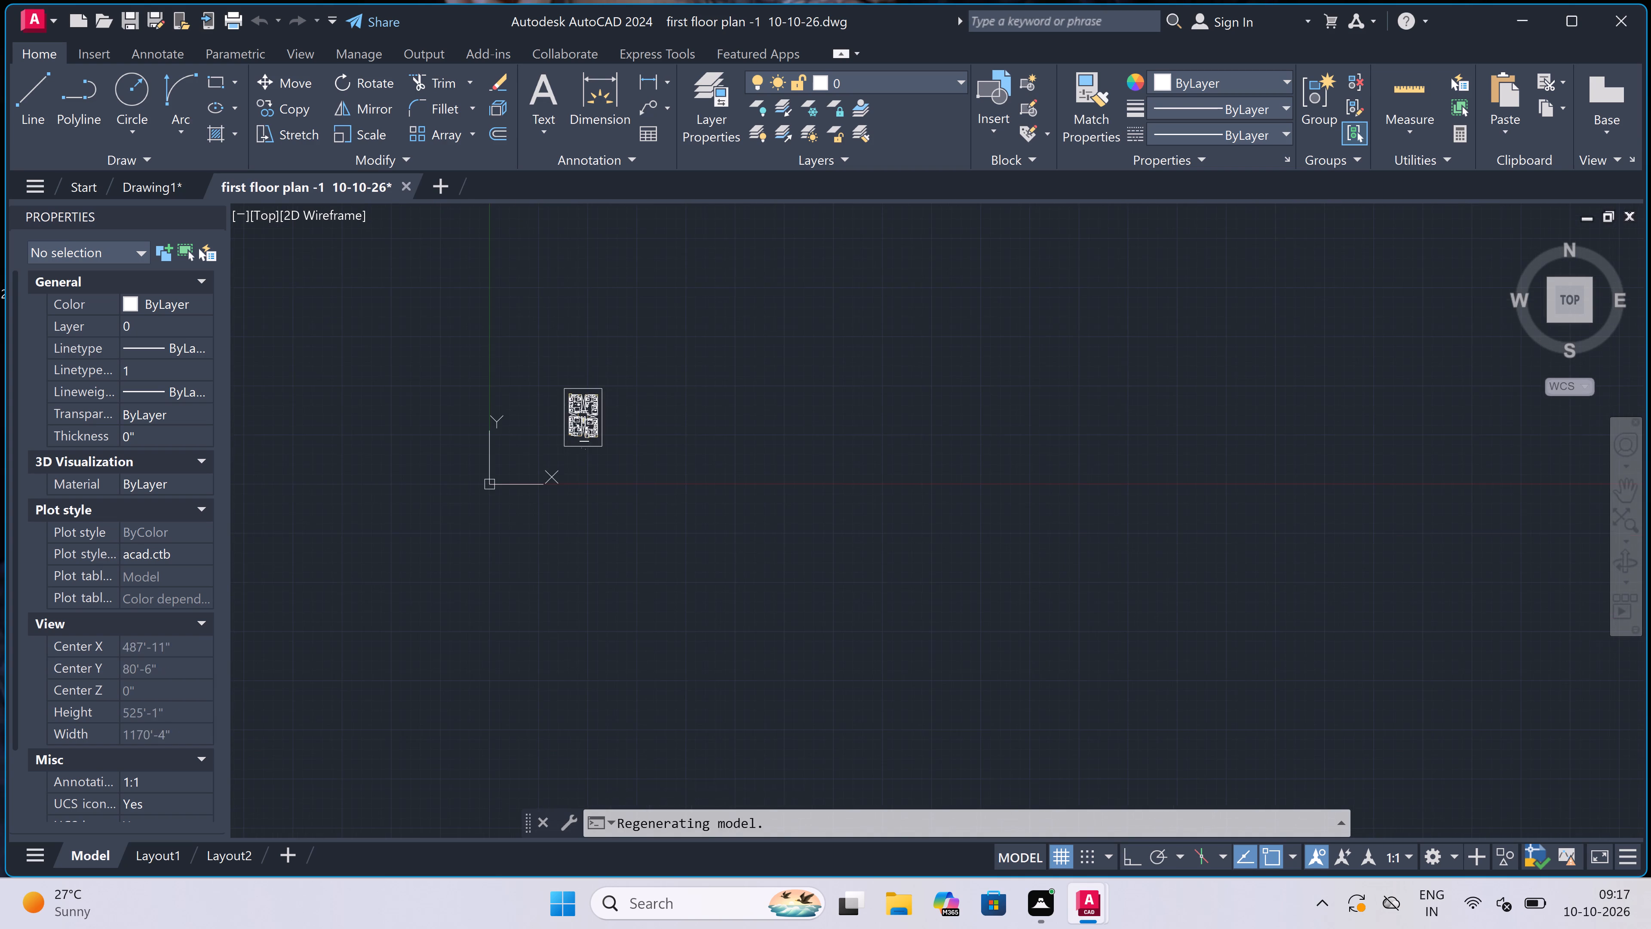
pyautogui.scroll(7, 589, 415)
pyautogui.scroll(-2, 589, 413)
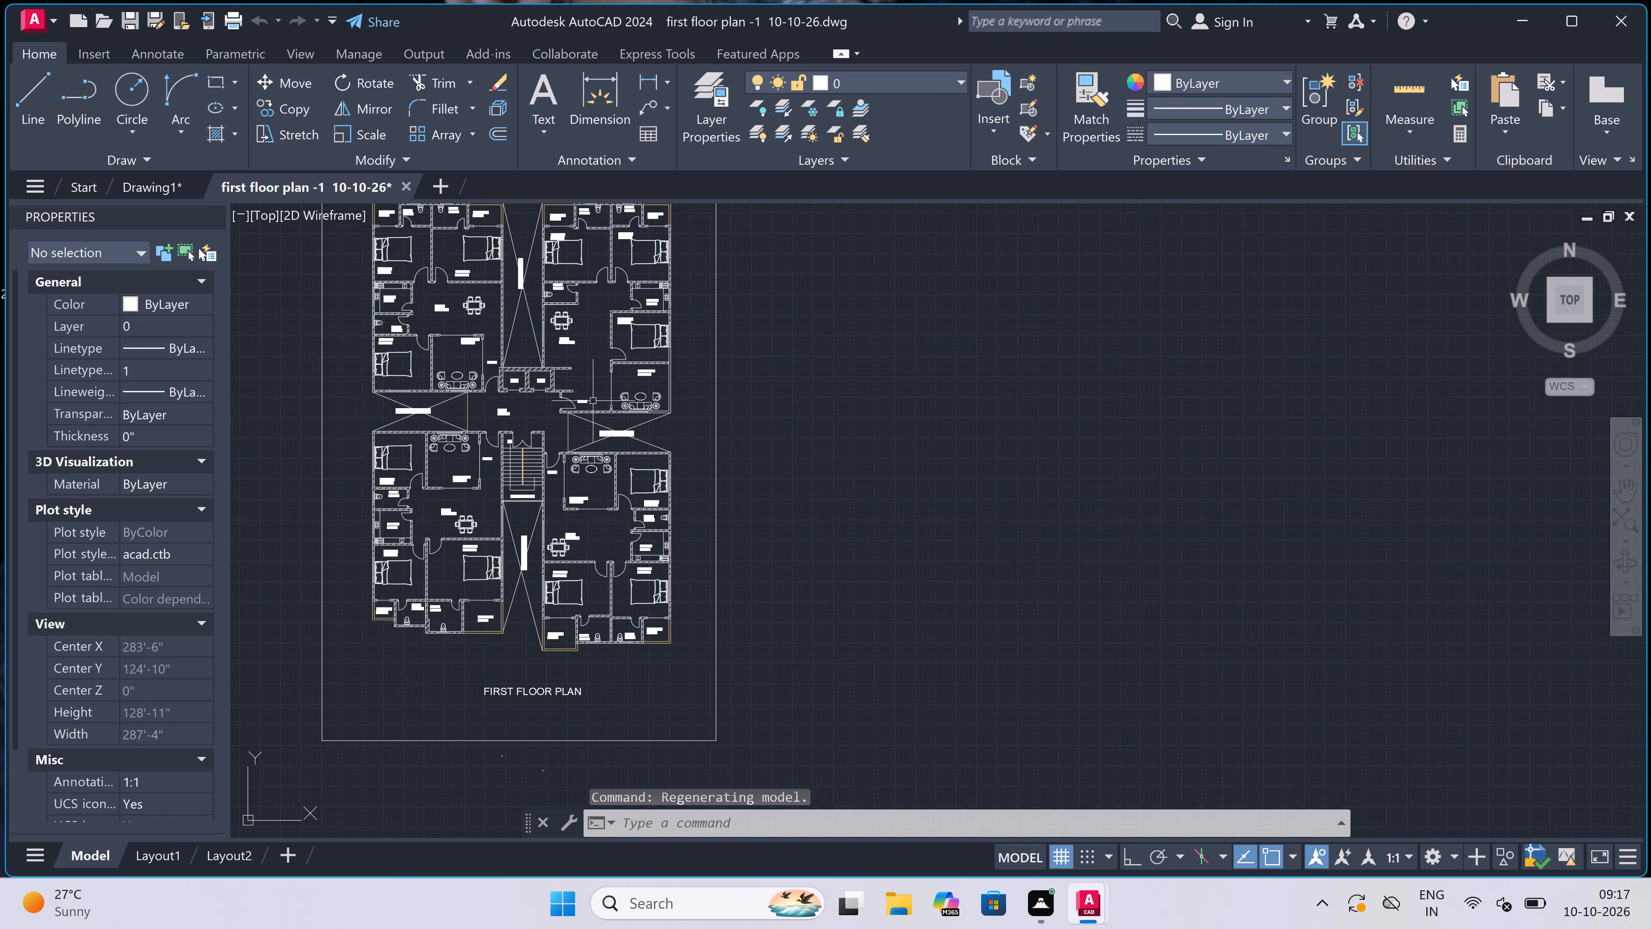
pyautogui.scroll(-1, 593, 401)
pyautogui.scroll(3, 479, 286)
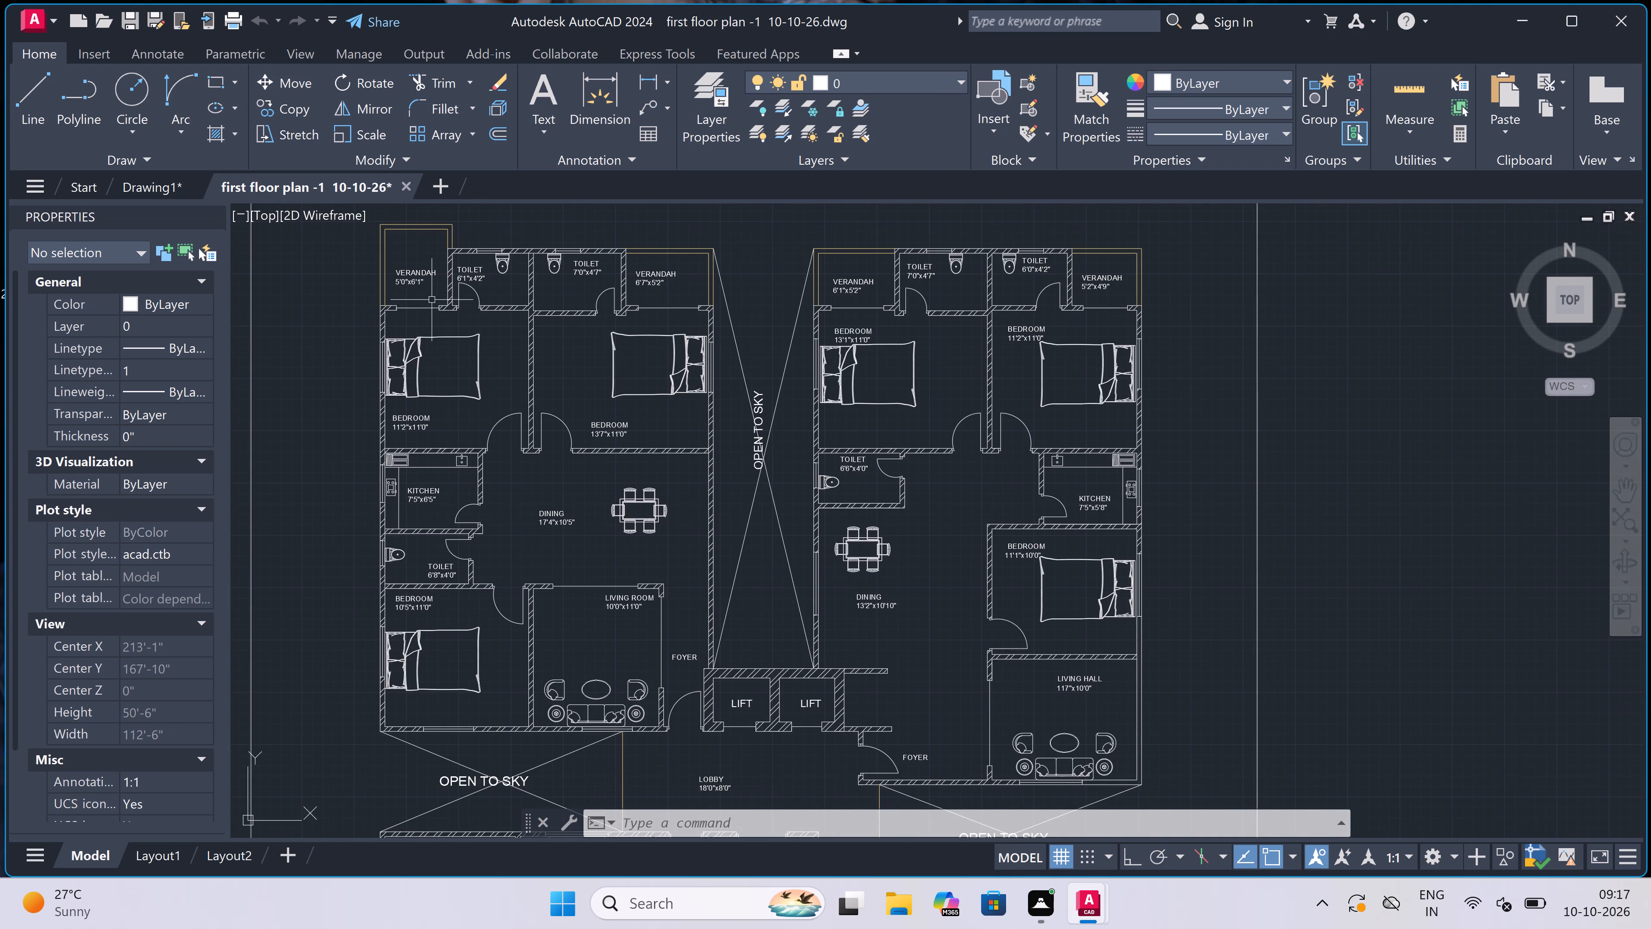
pyautogui.scroll(4, 381, 345)
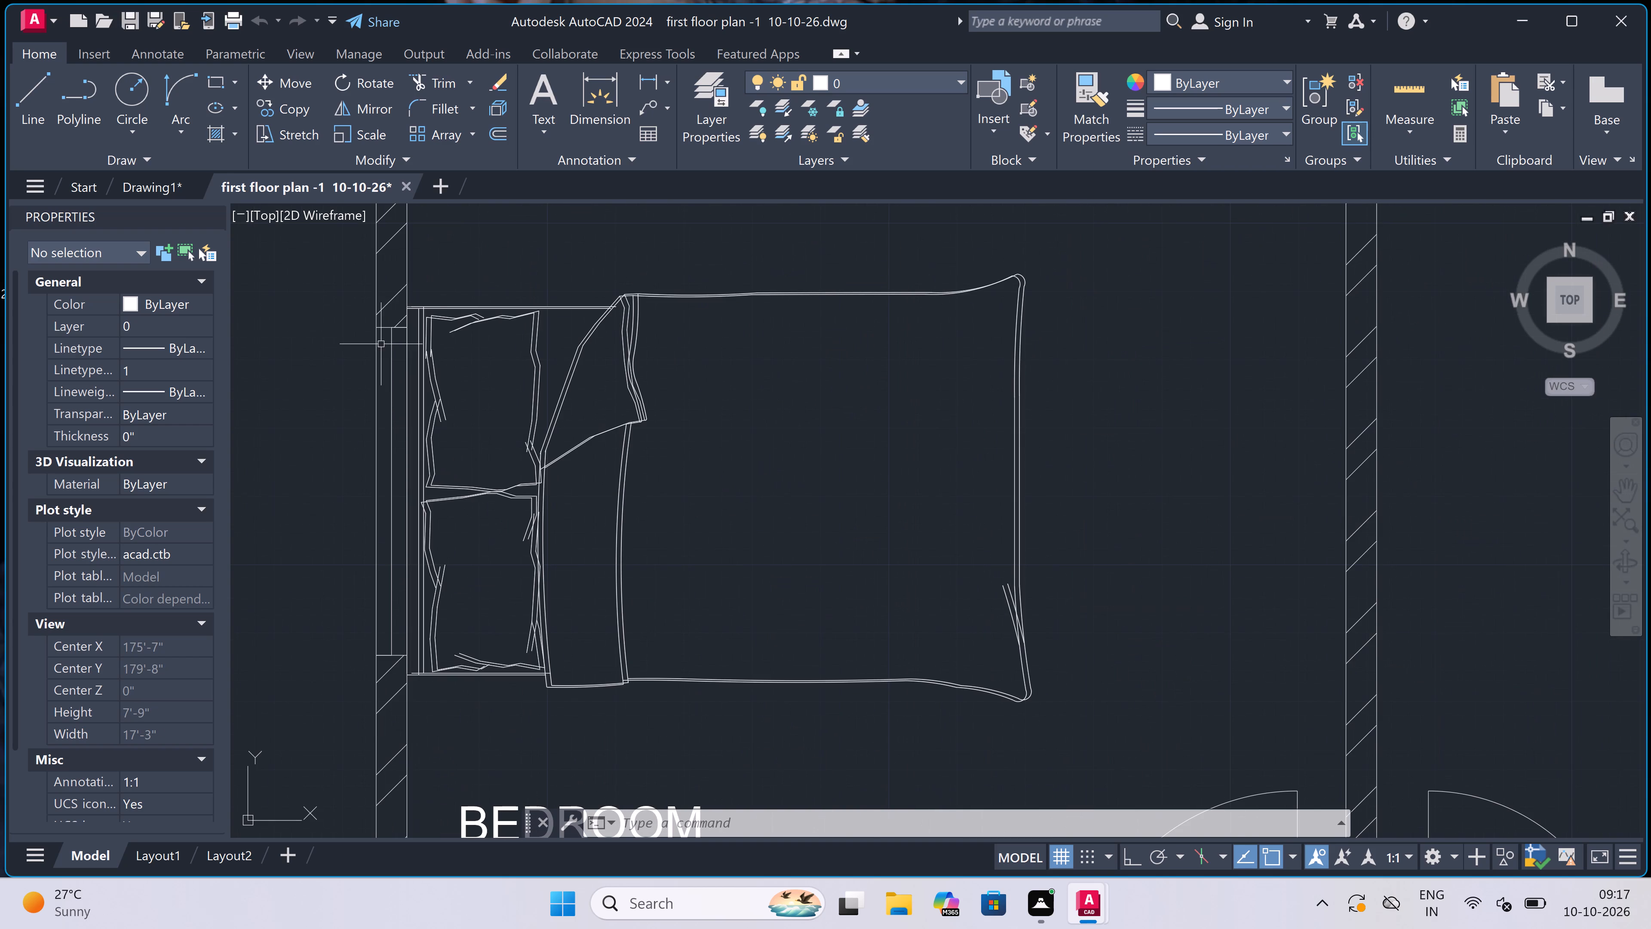
# Copy the double bed of the 13'7"x11'0" bedroom, the six-chair dining set and the 6'8"x4'0" toilet's WC to the clipboard.
pyautogui.scroll(-3, 420, 320)
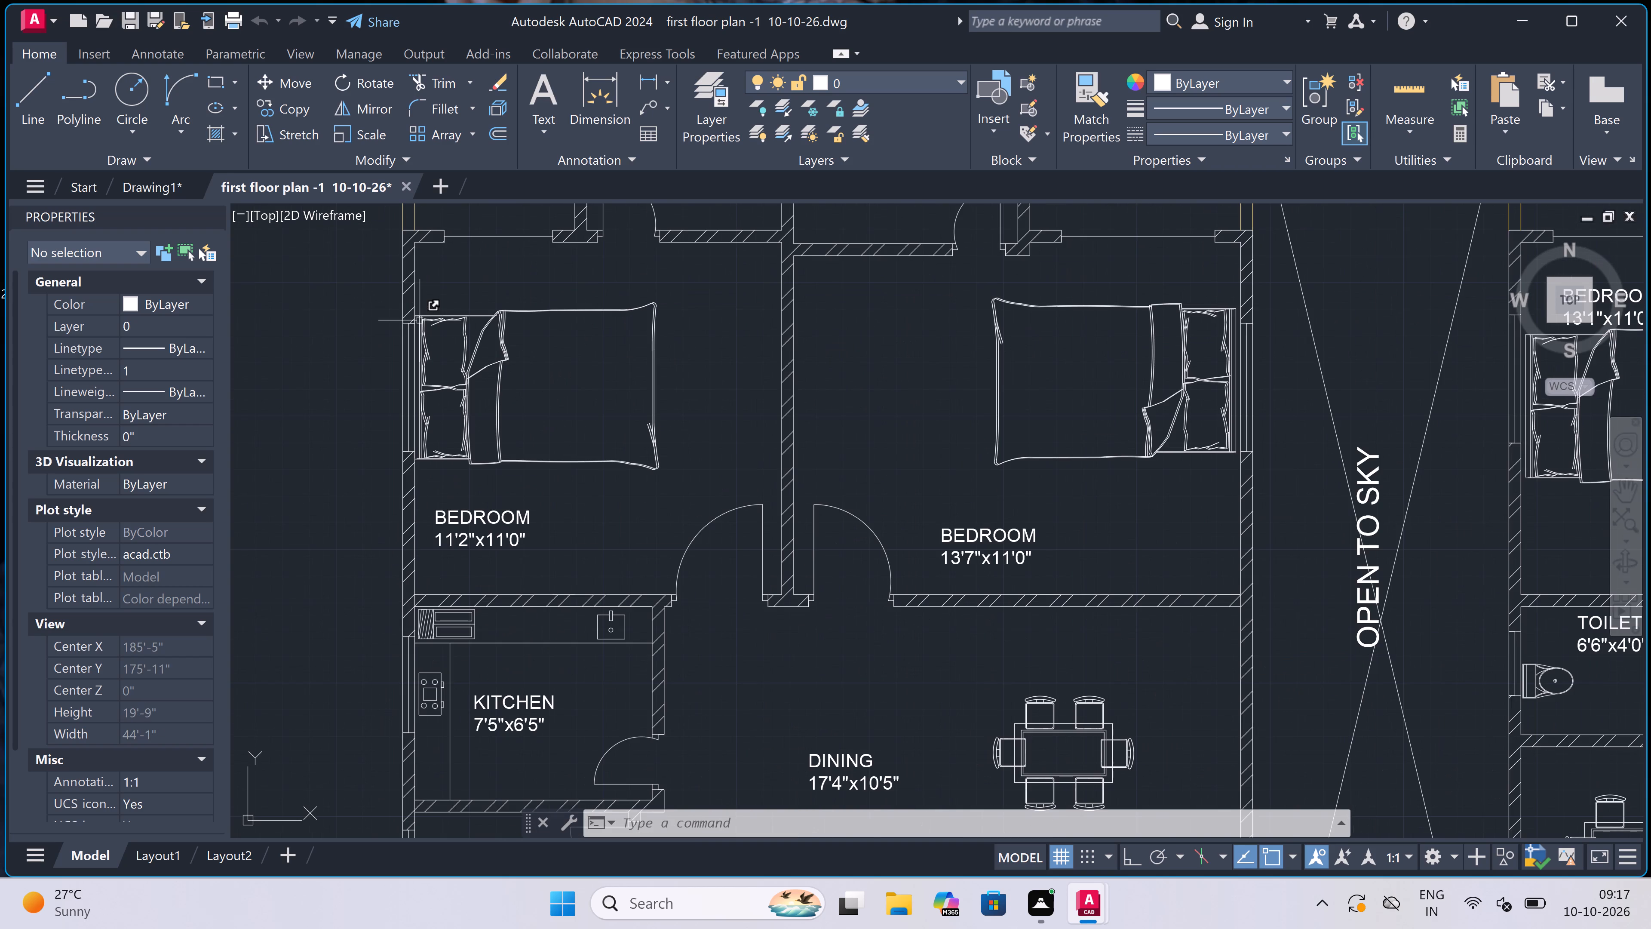
pyautogui.scroll(-1, 583, 293)
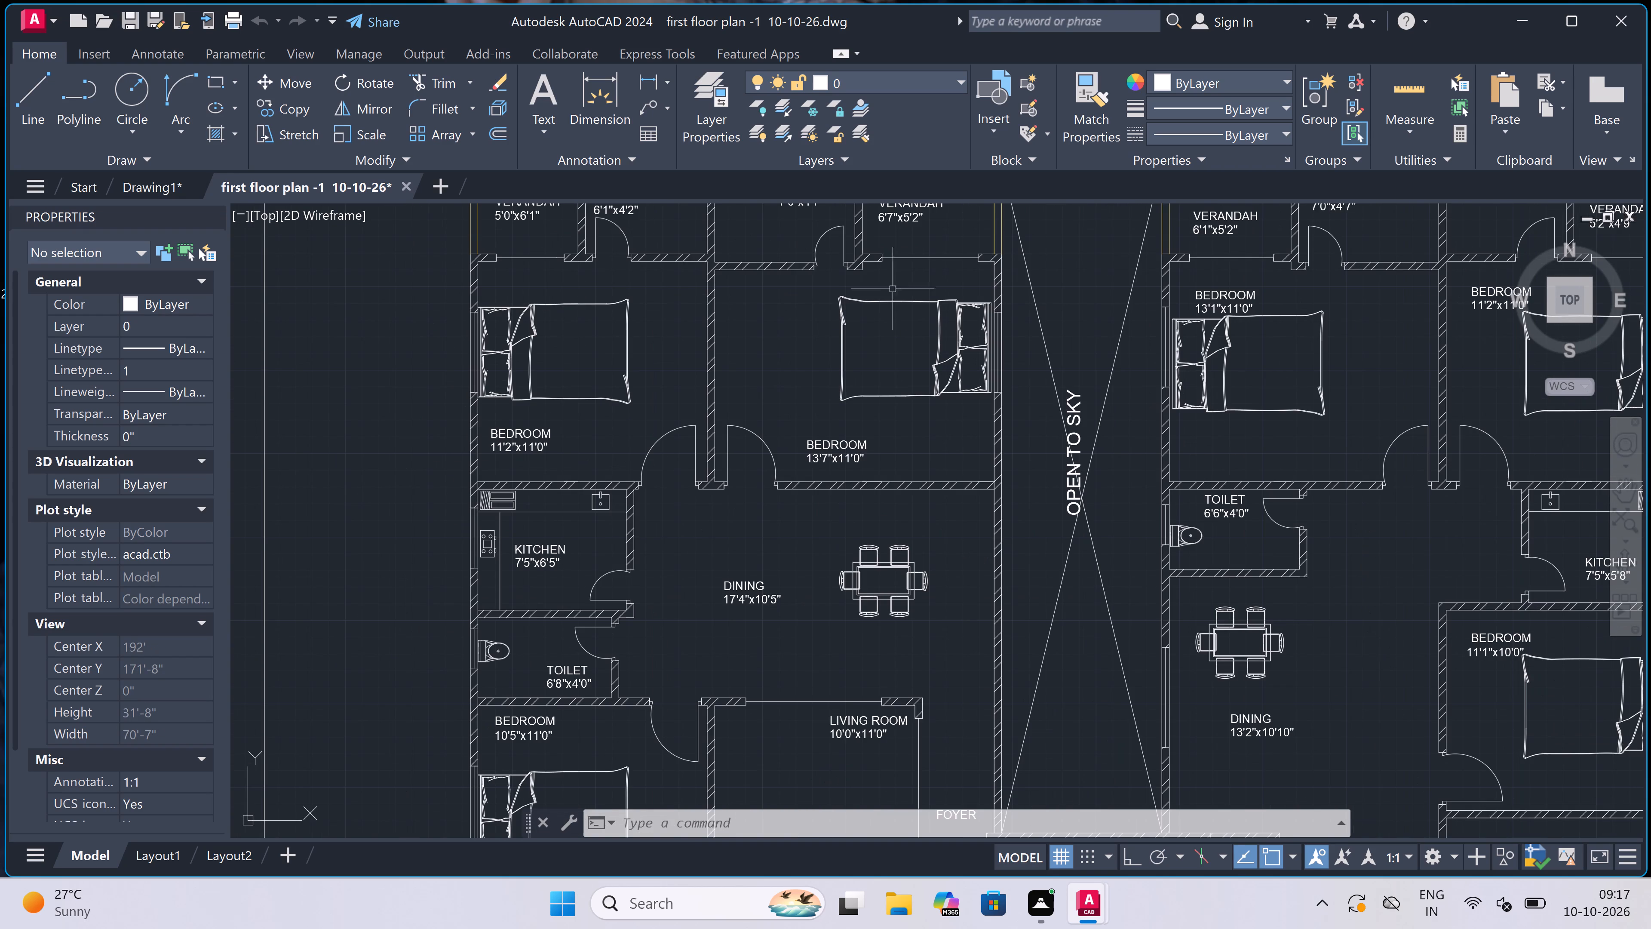
pyautogui.scroll(3, 984, 293)
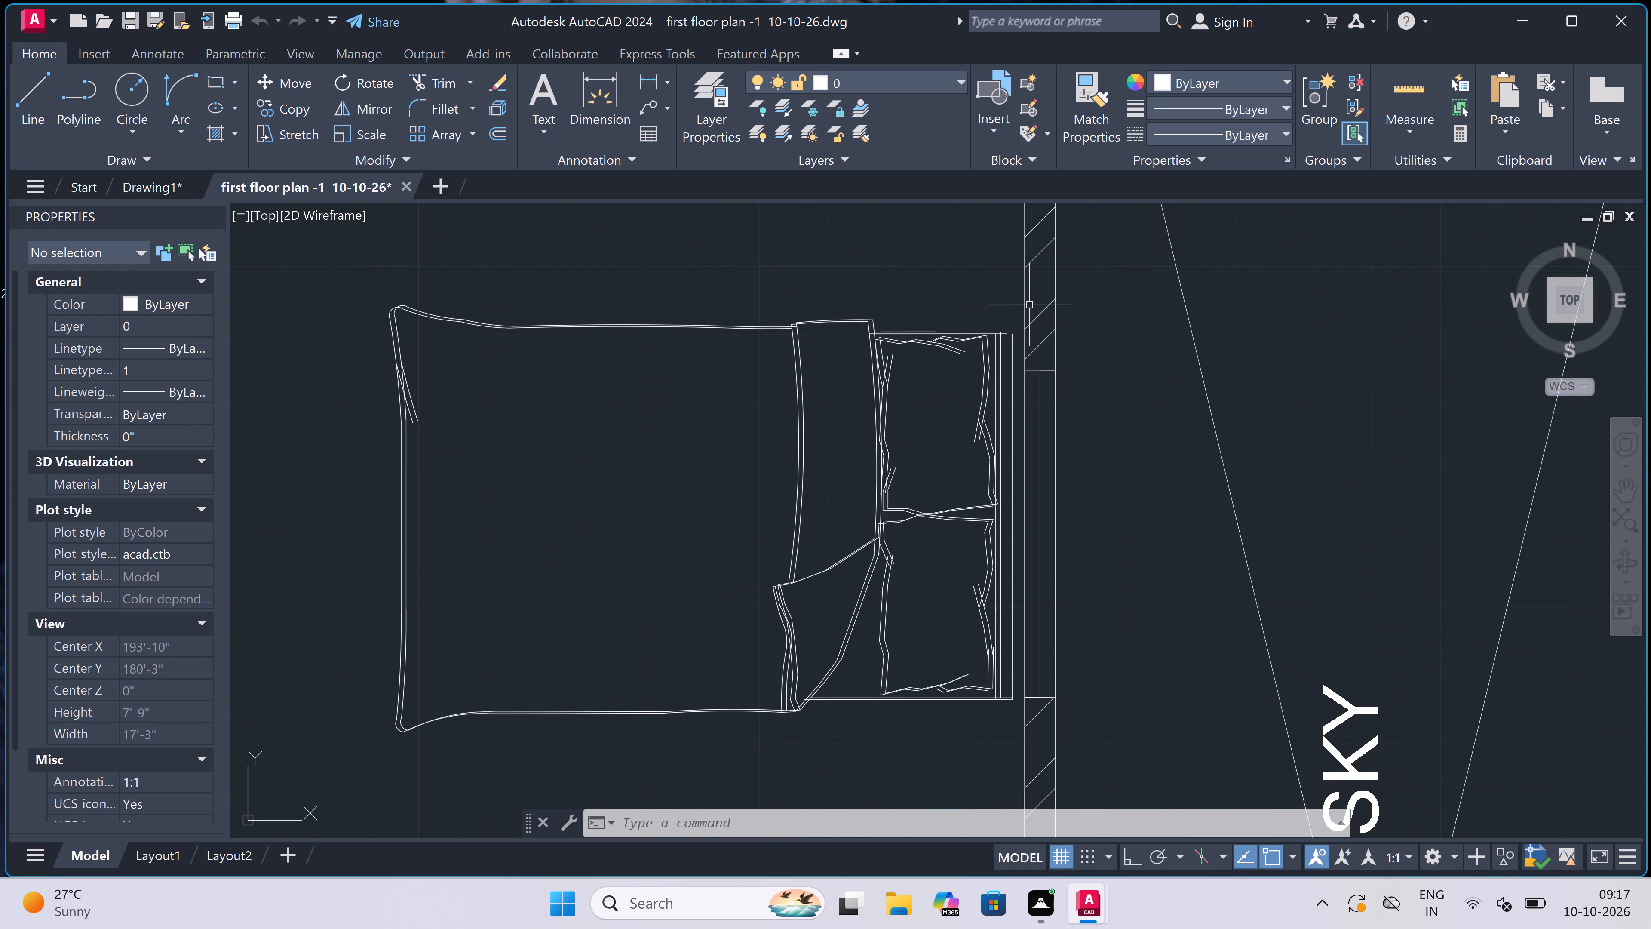
pyautogui.scroll(3, 1019, 308)
pyautogui.doubleClick(1019, 273)
pyautogui.scroll(-2, 963, 359)
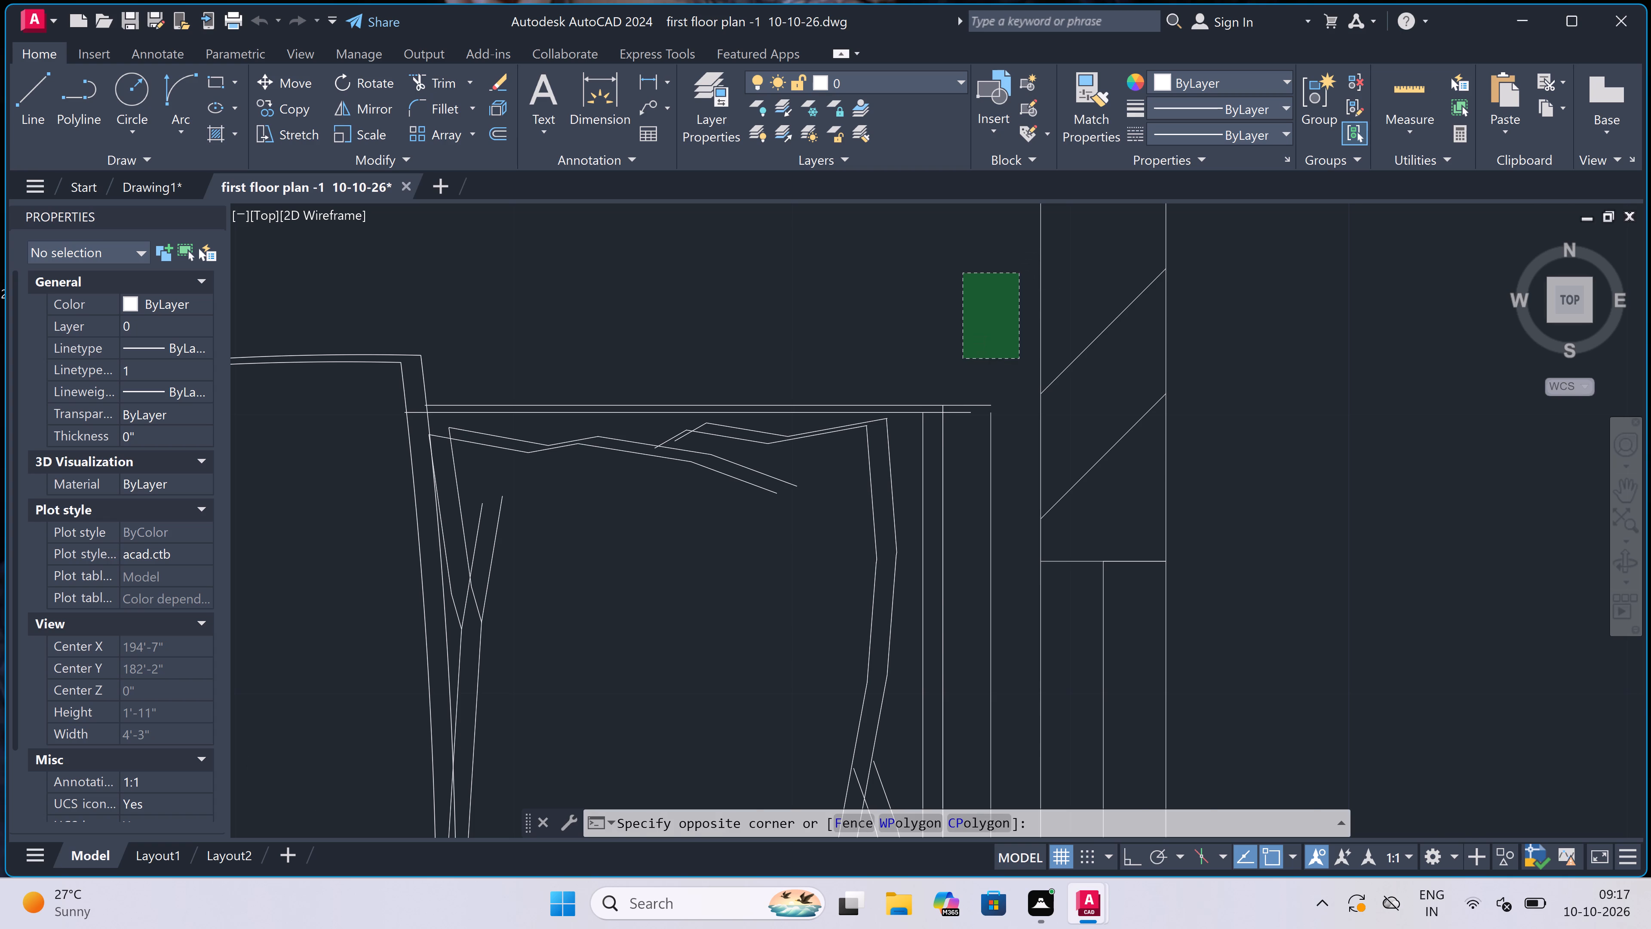
pyautogui.scroll(-5, 963, 359)
pyautogui.scroll(3, 878, 386)
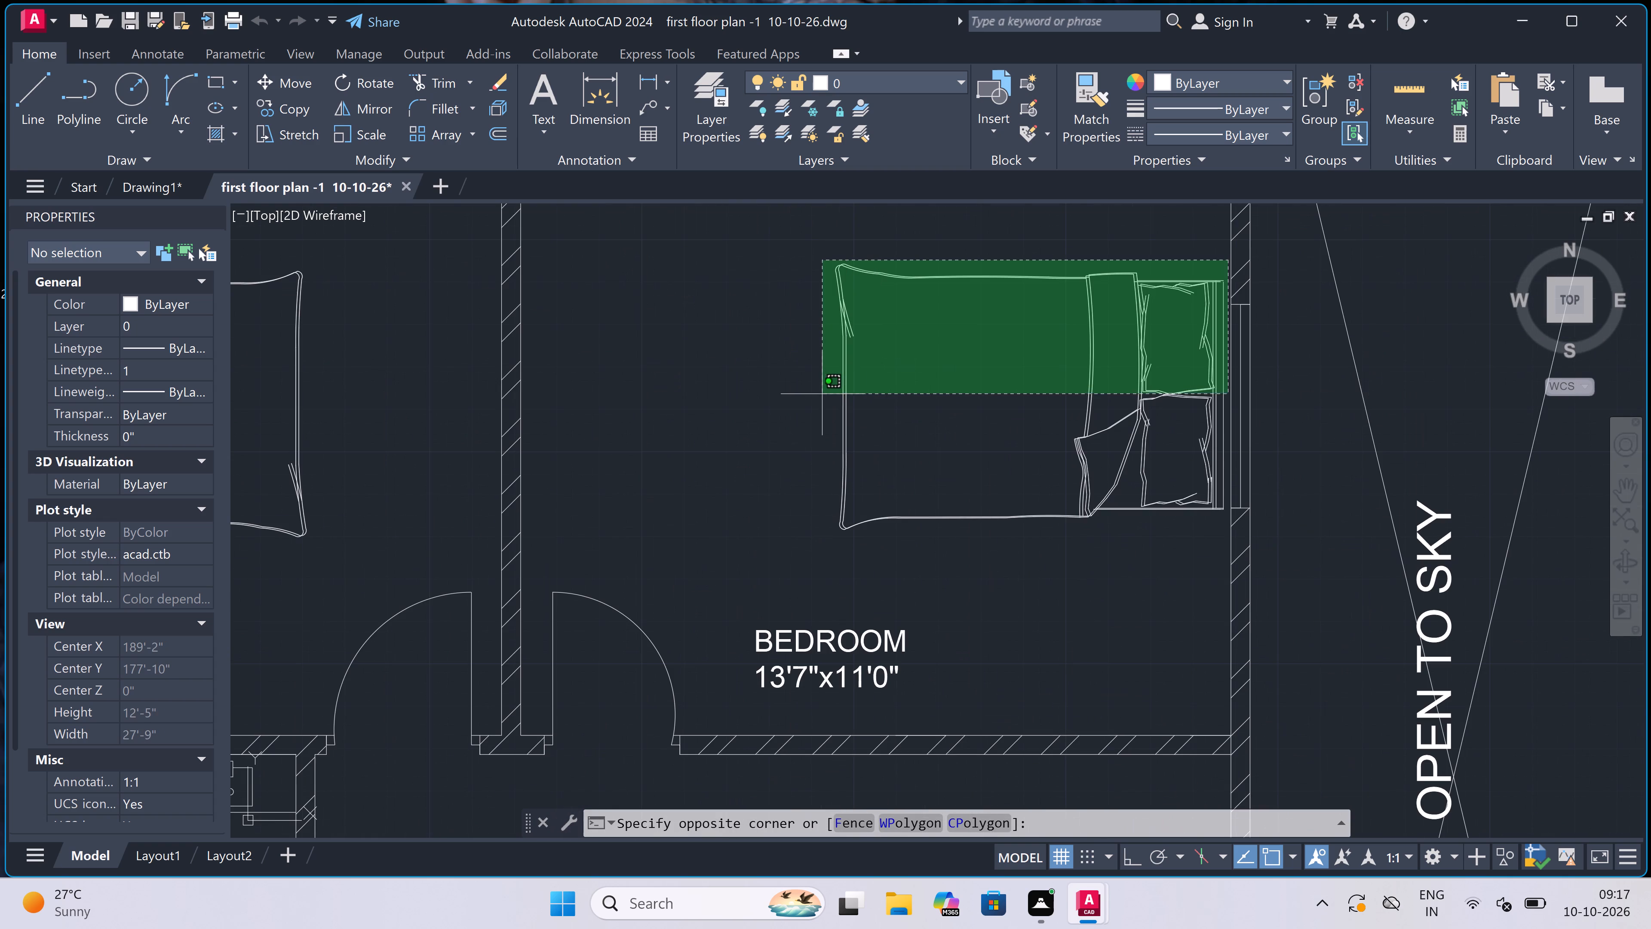
pyautogui.click(718, 549)
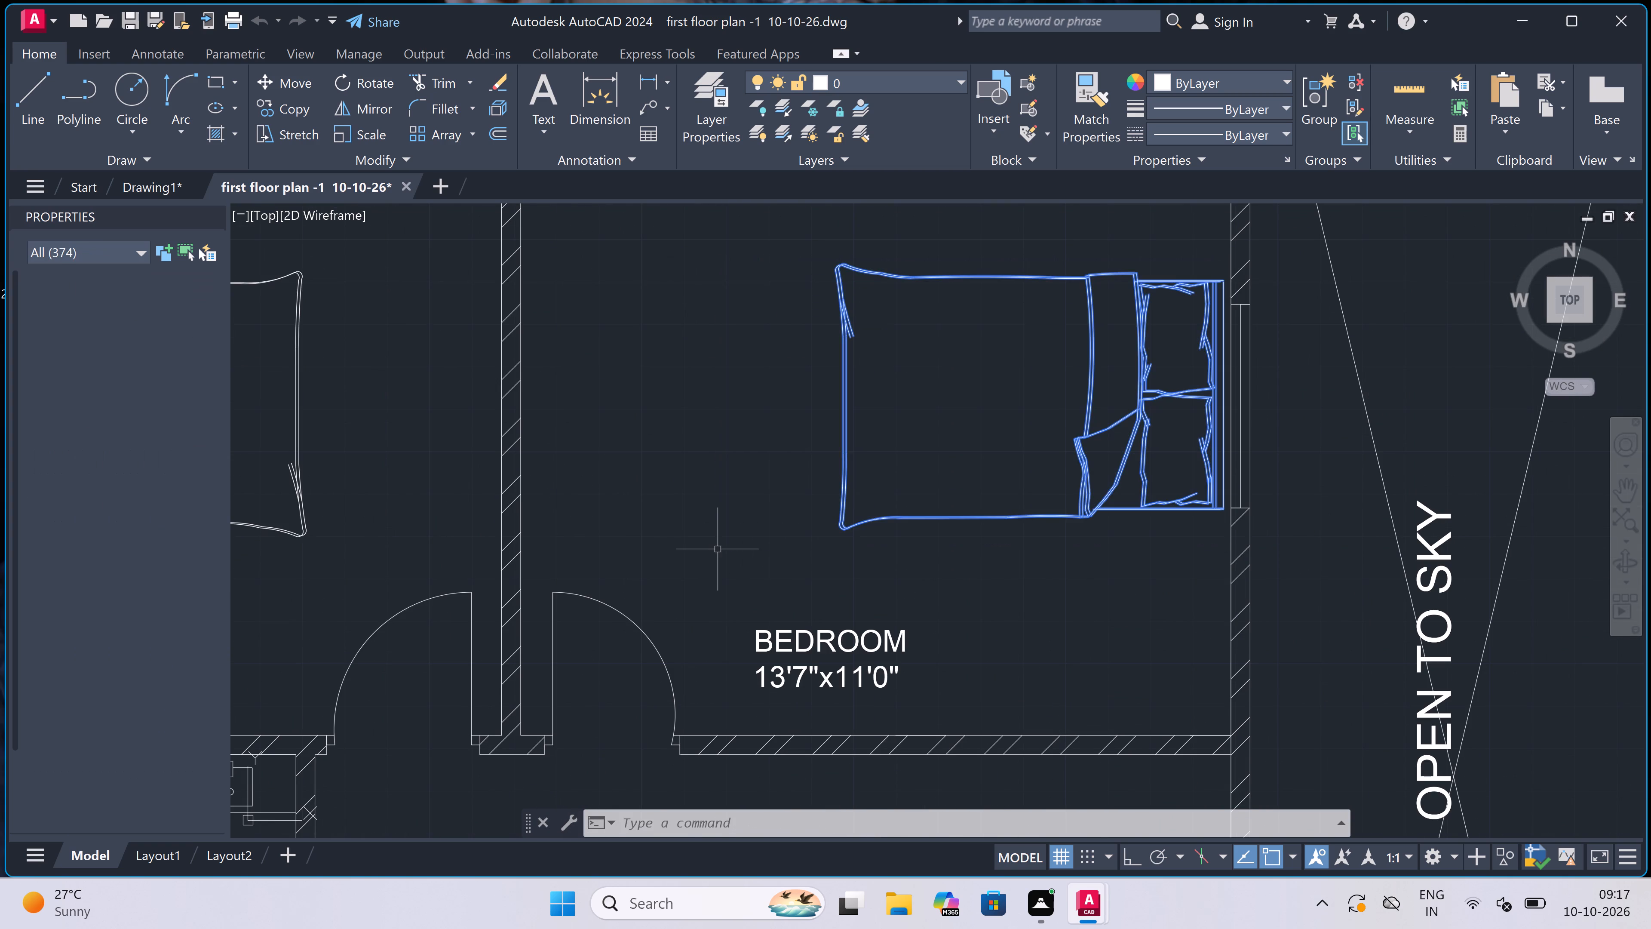
pyautogui.scroll(-6, 792, 443)
pyautogui.scroll(4, 794, 472)
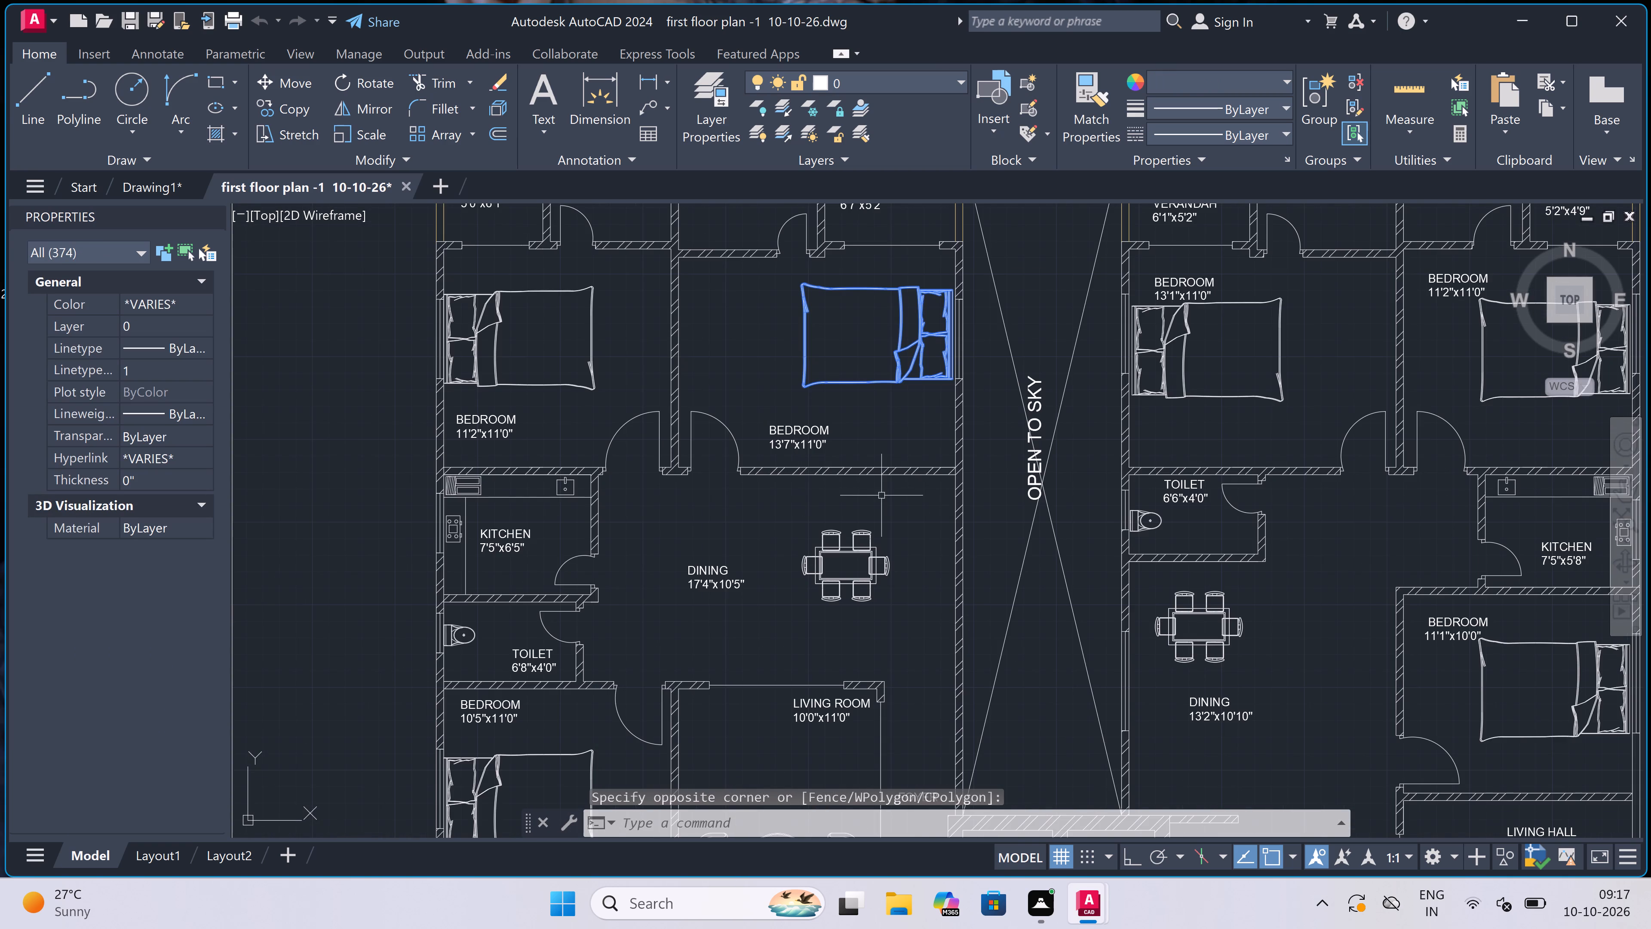
pyautogui.click(897, 508)
pyautogui.moveTo(789, 640); pyautogui.dragTo(792, 641)
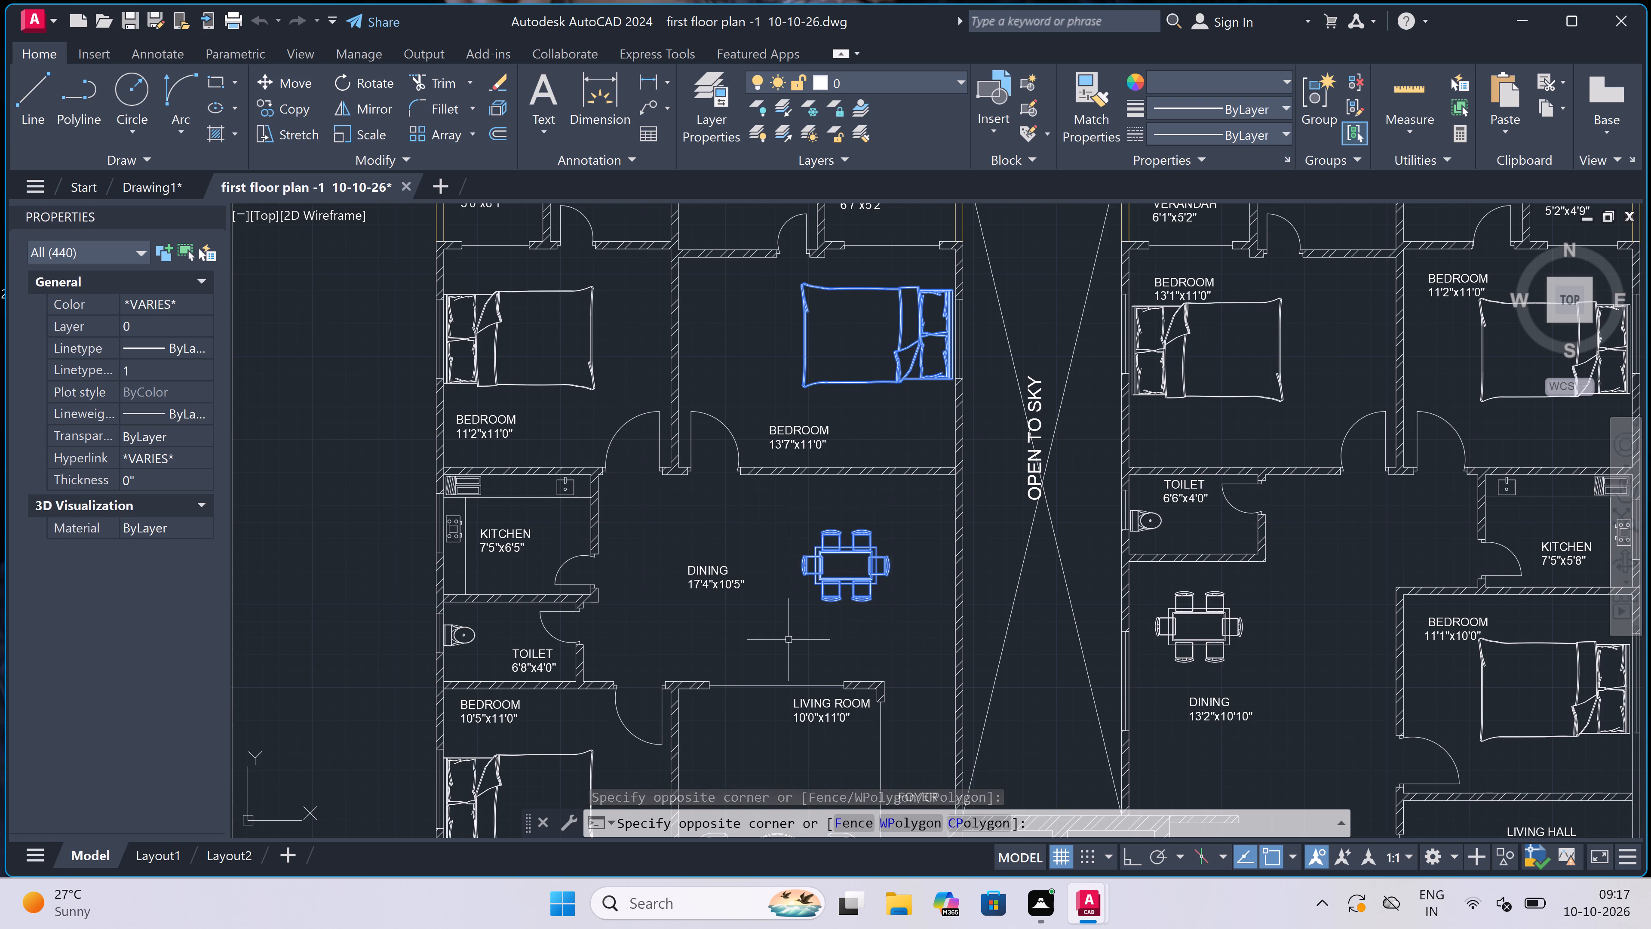
pyautogui.scroll(-4, 792, 520)
pyautogui.scroll(1, 721, 569)
pyautogui.scroll(5, 700, 528)
pyautogui.doubleClick(706, 544)
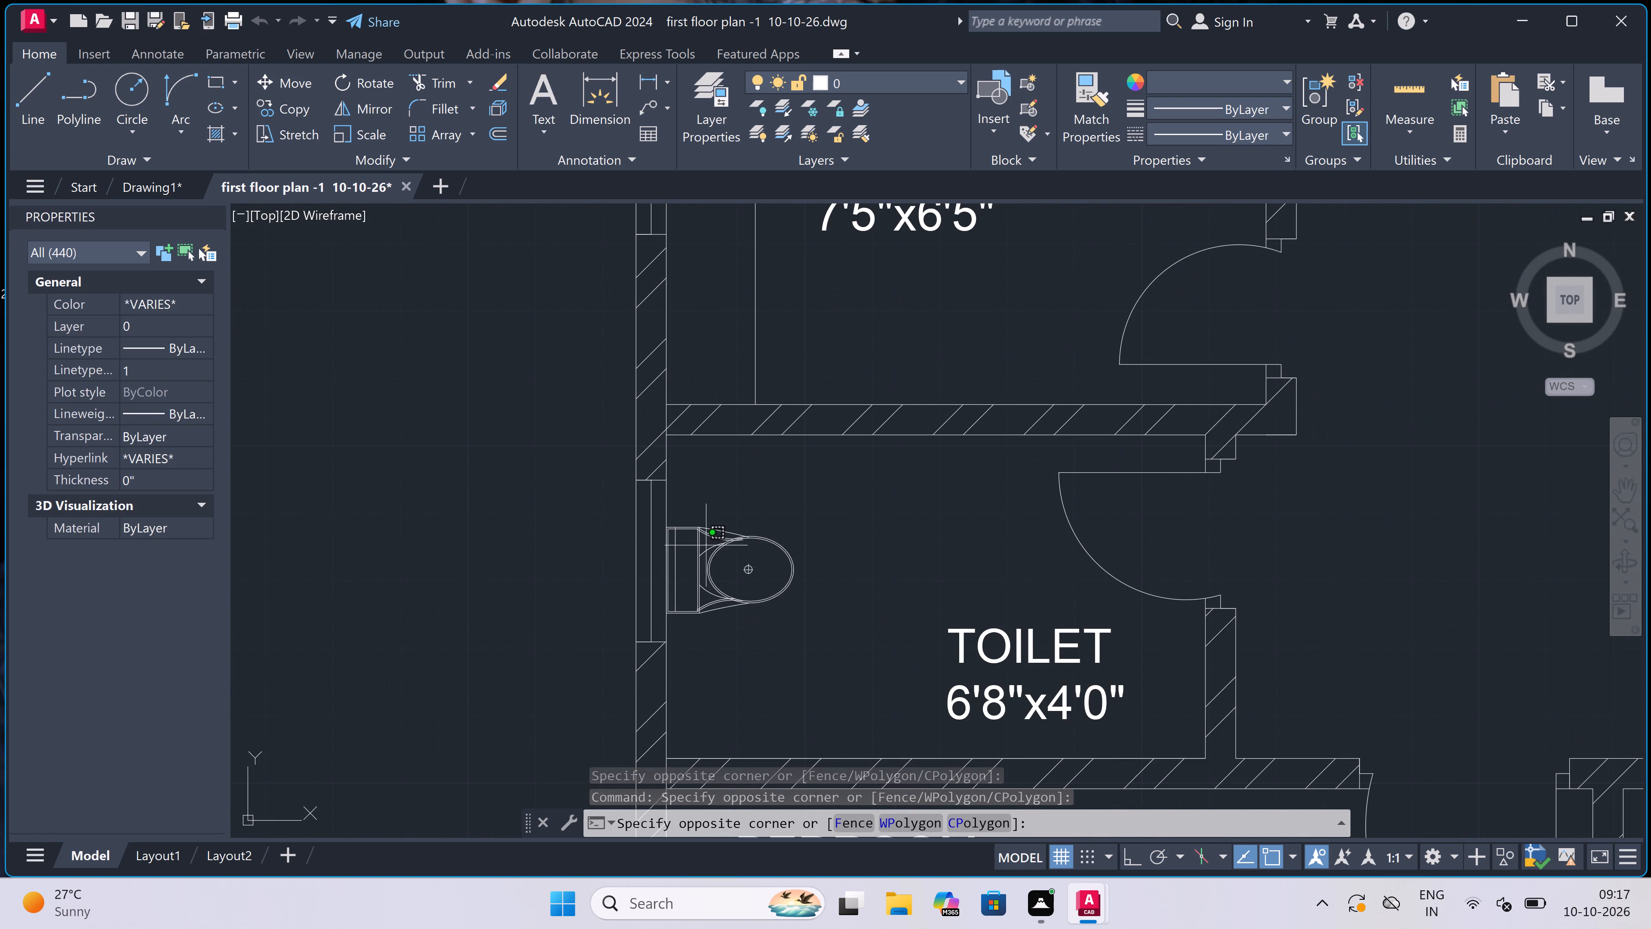
pyautogui.doubleClick(693, 584)
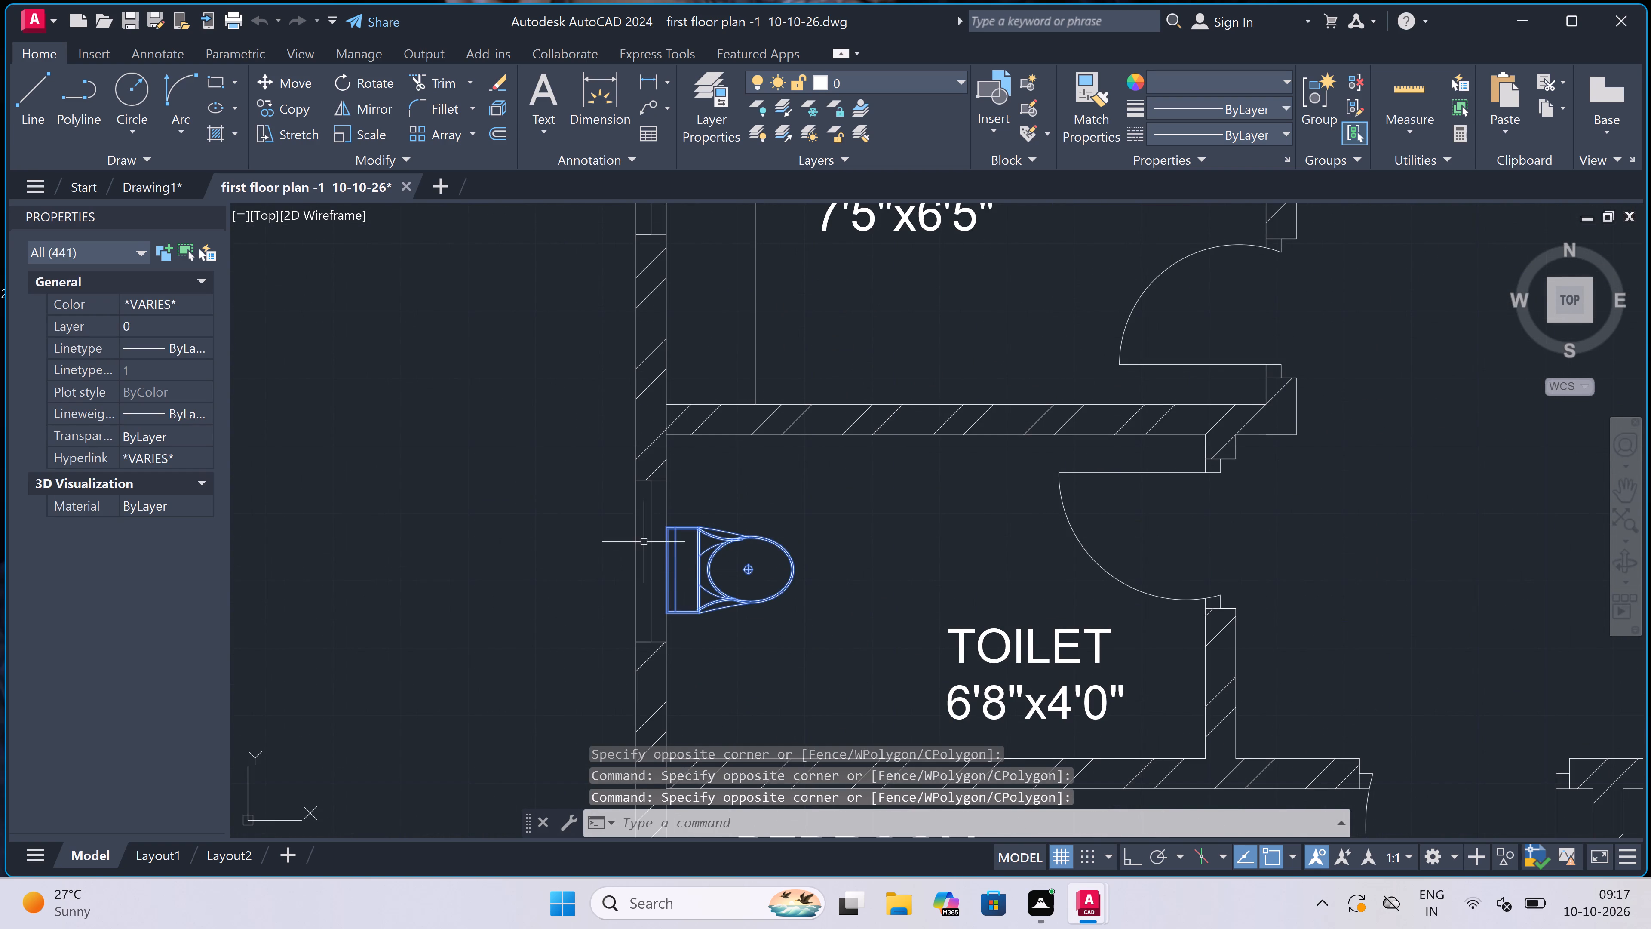
pyautogui.hotkey('ctrl', 'c')
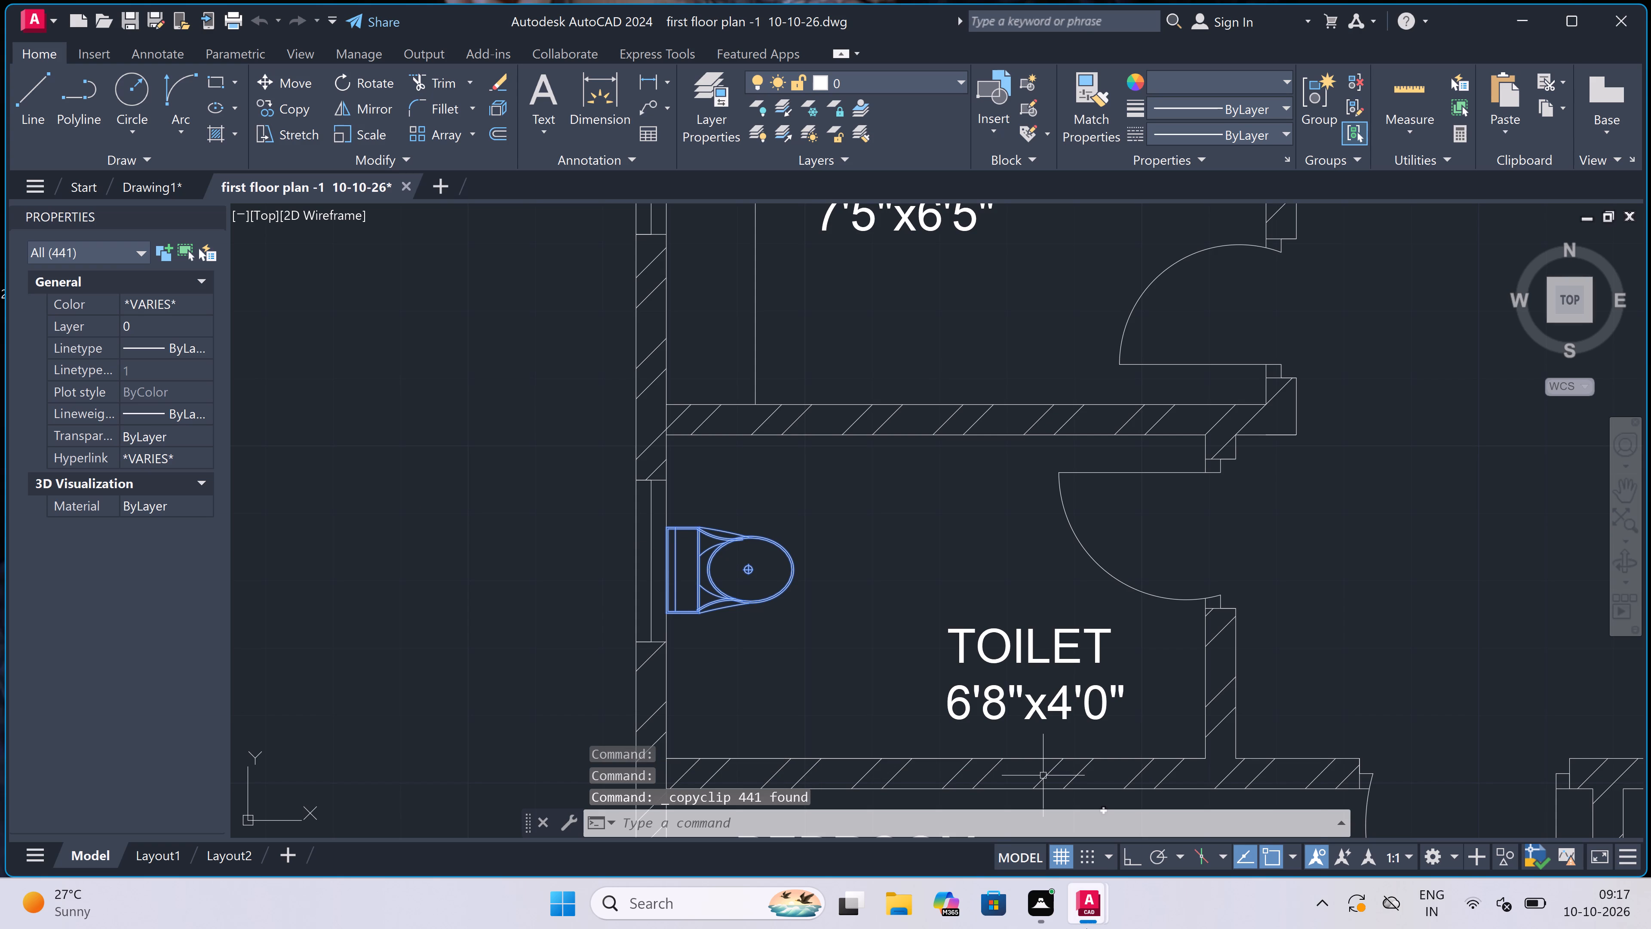
# Switch to Drawing1 and paste the copied bed, dining set and WC in the empty area west of the plan border.
pyautogui.click(967, 800)
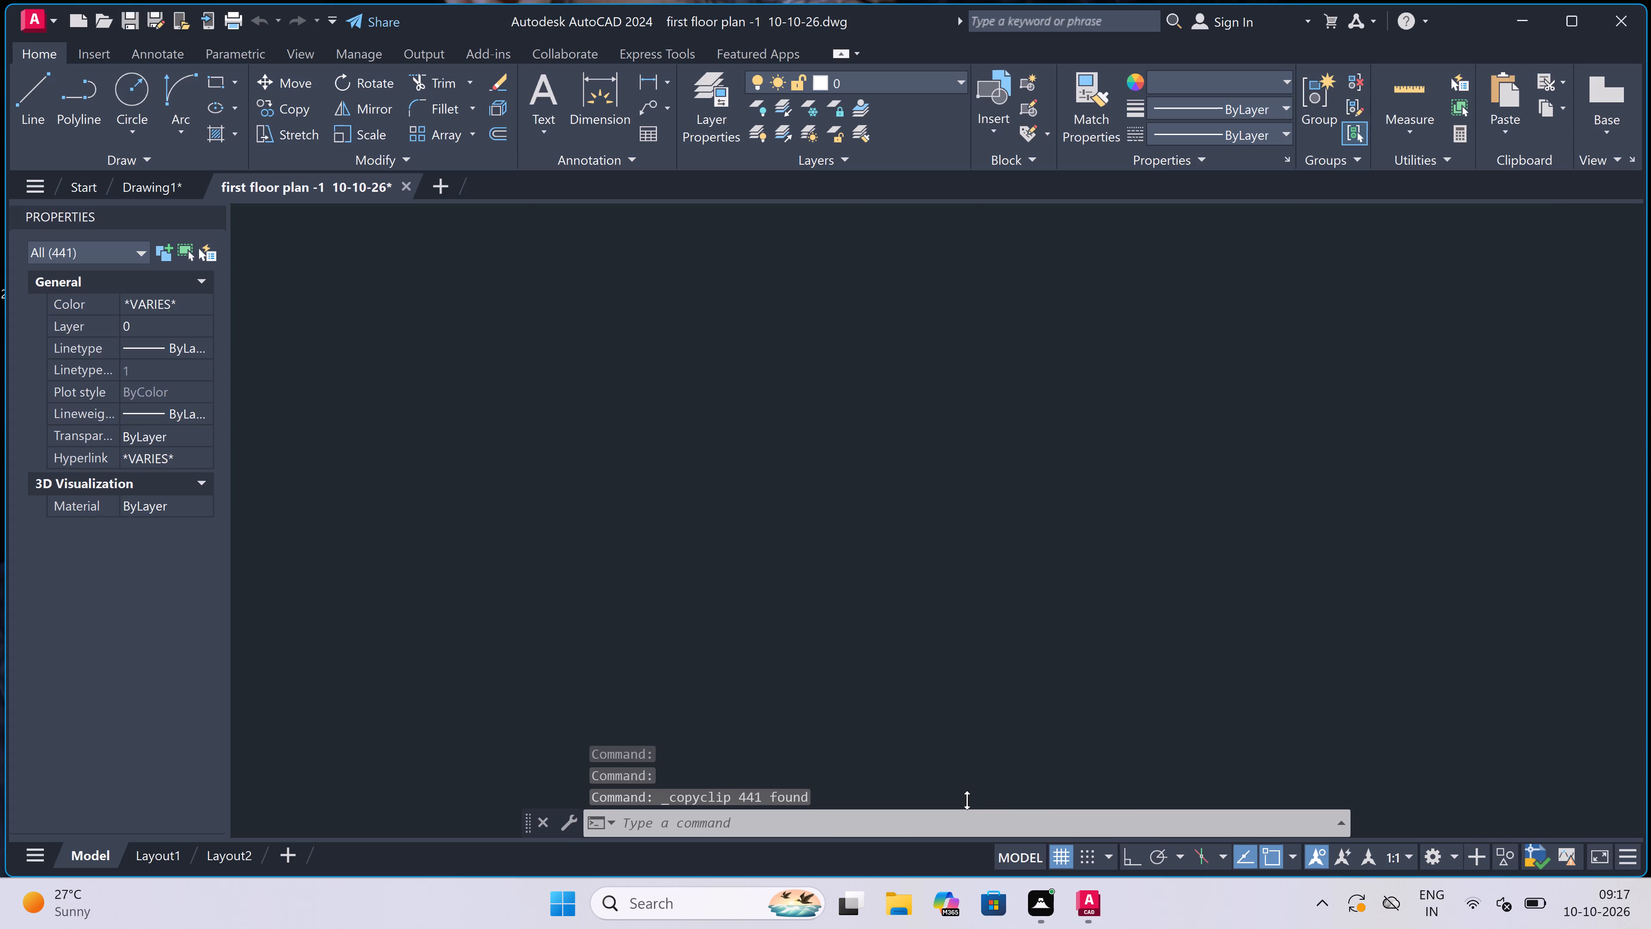
pyautogui.hotkey('ctrl', 'v')
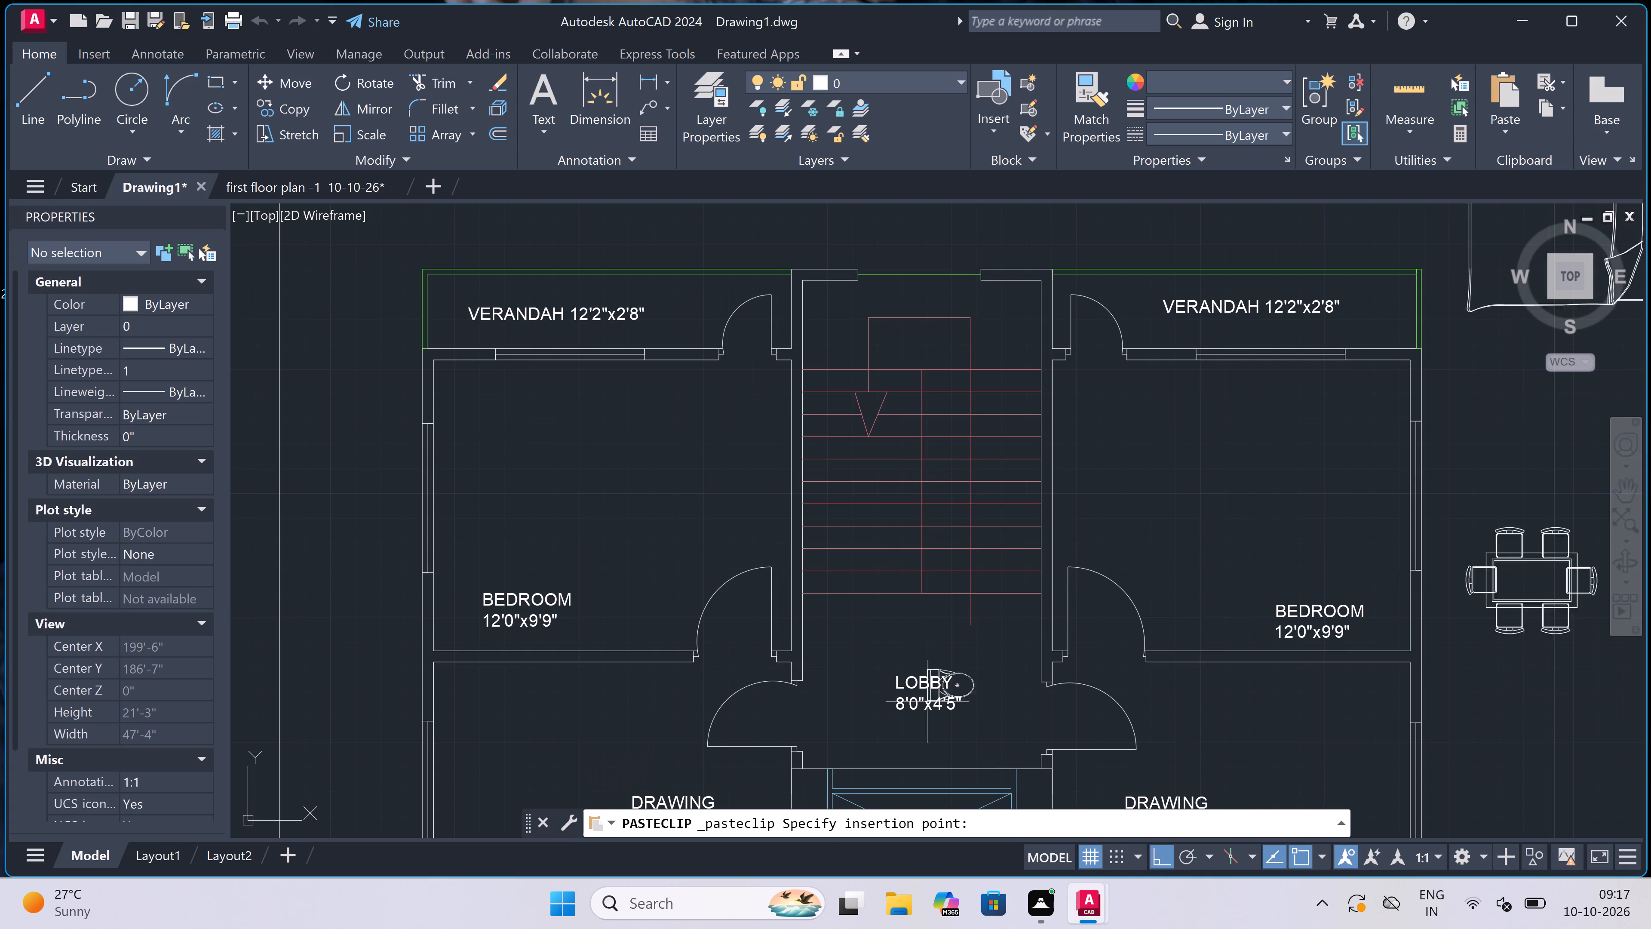
pyautogui.scroll(-4, 841, 556)
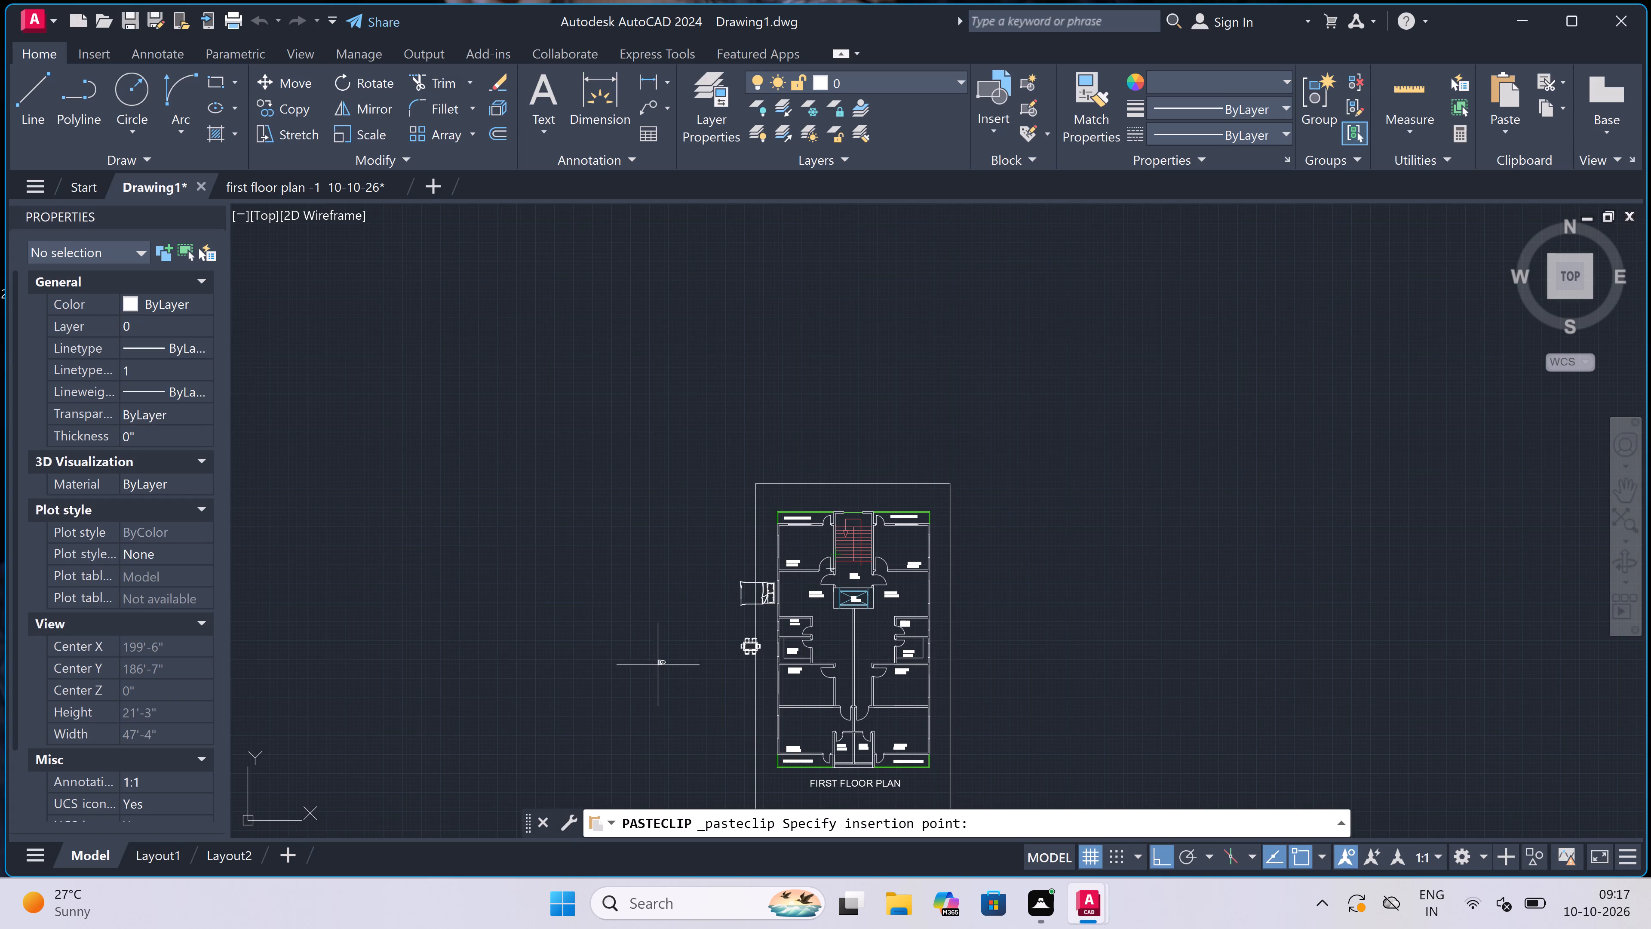
pyautogui.click(625, 672)
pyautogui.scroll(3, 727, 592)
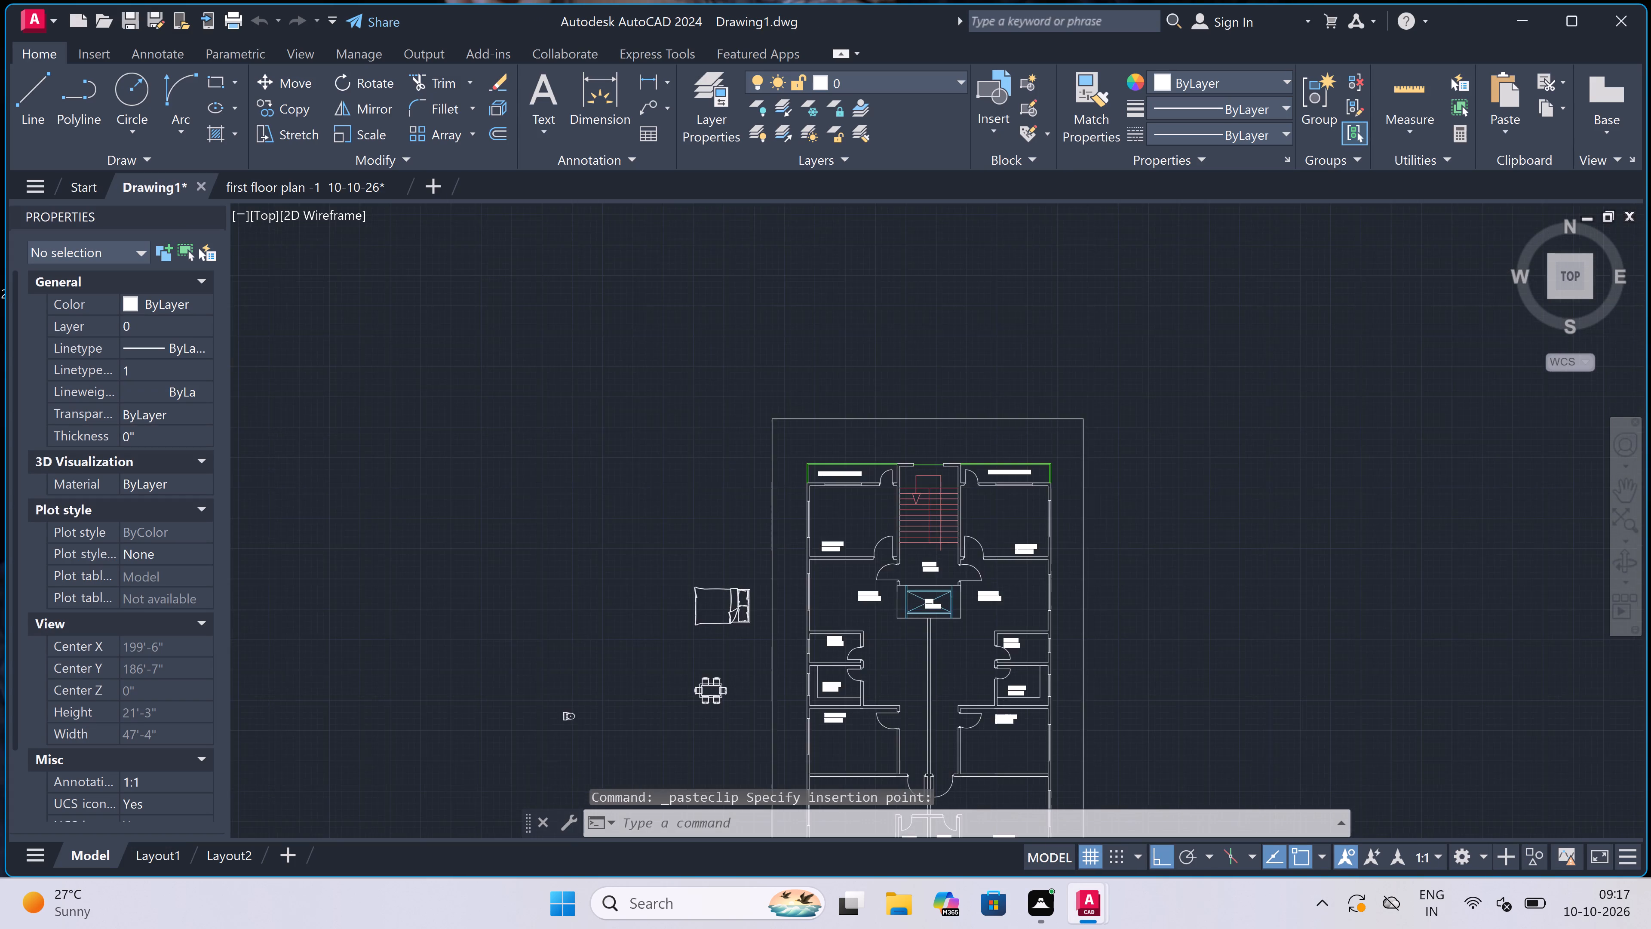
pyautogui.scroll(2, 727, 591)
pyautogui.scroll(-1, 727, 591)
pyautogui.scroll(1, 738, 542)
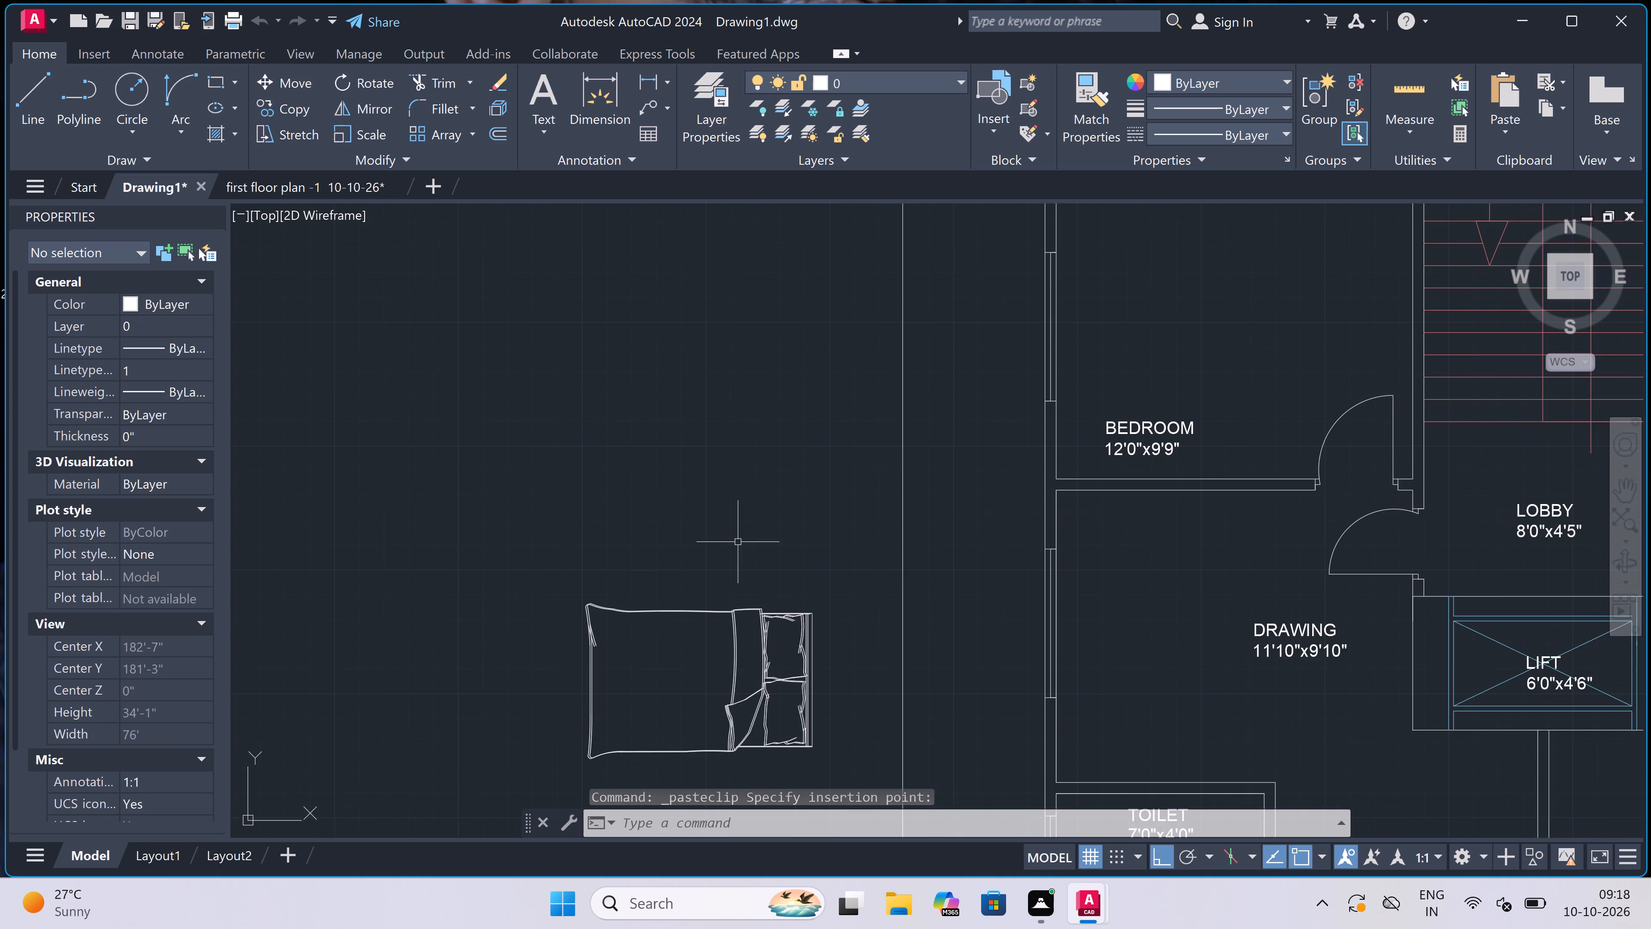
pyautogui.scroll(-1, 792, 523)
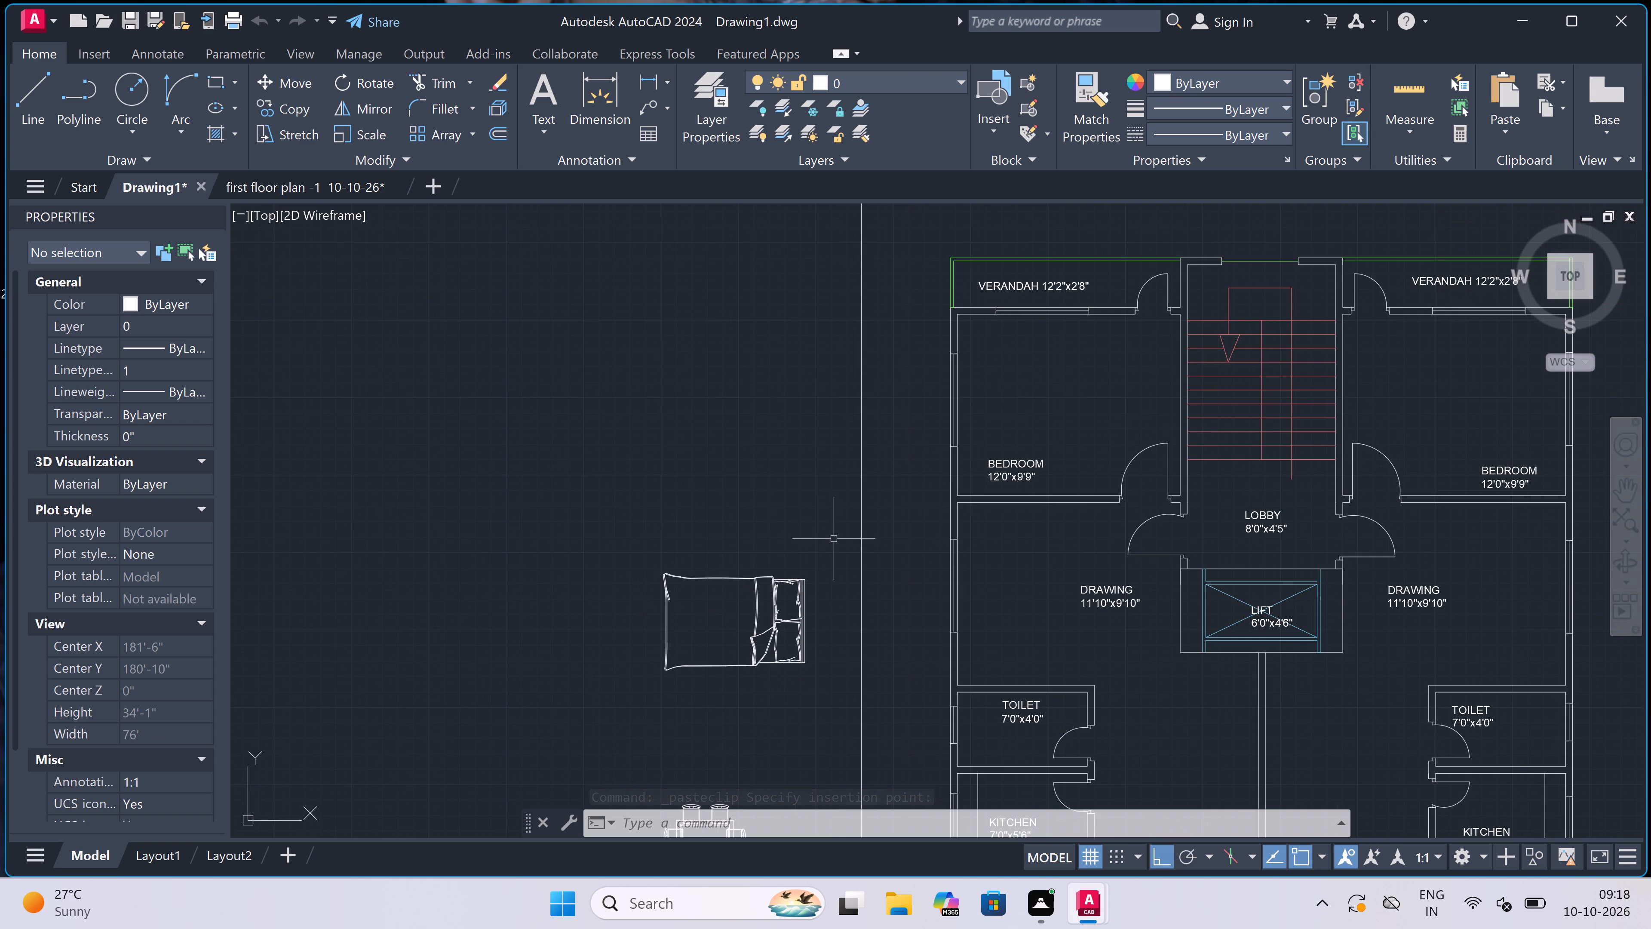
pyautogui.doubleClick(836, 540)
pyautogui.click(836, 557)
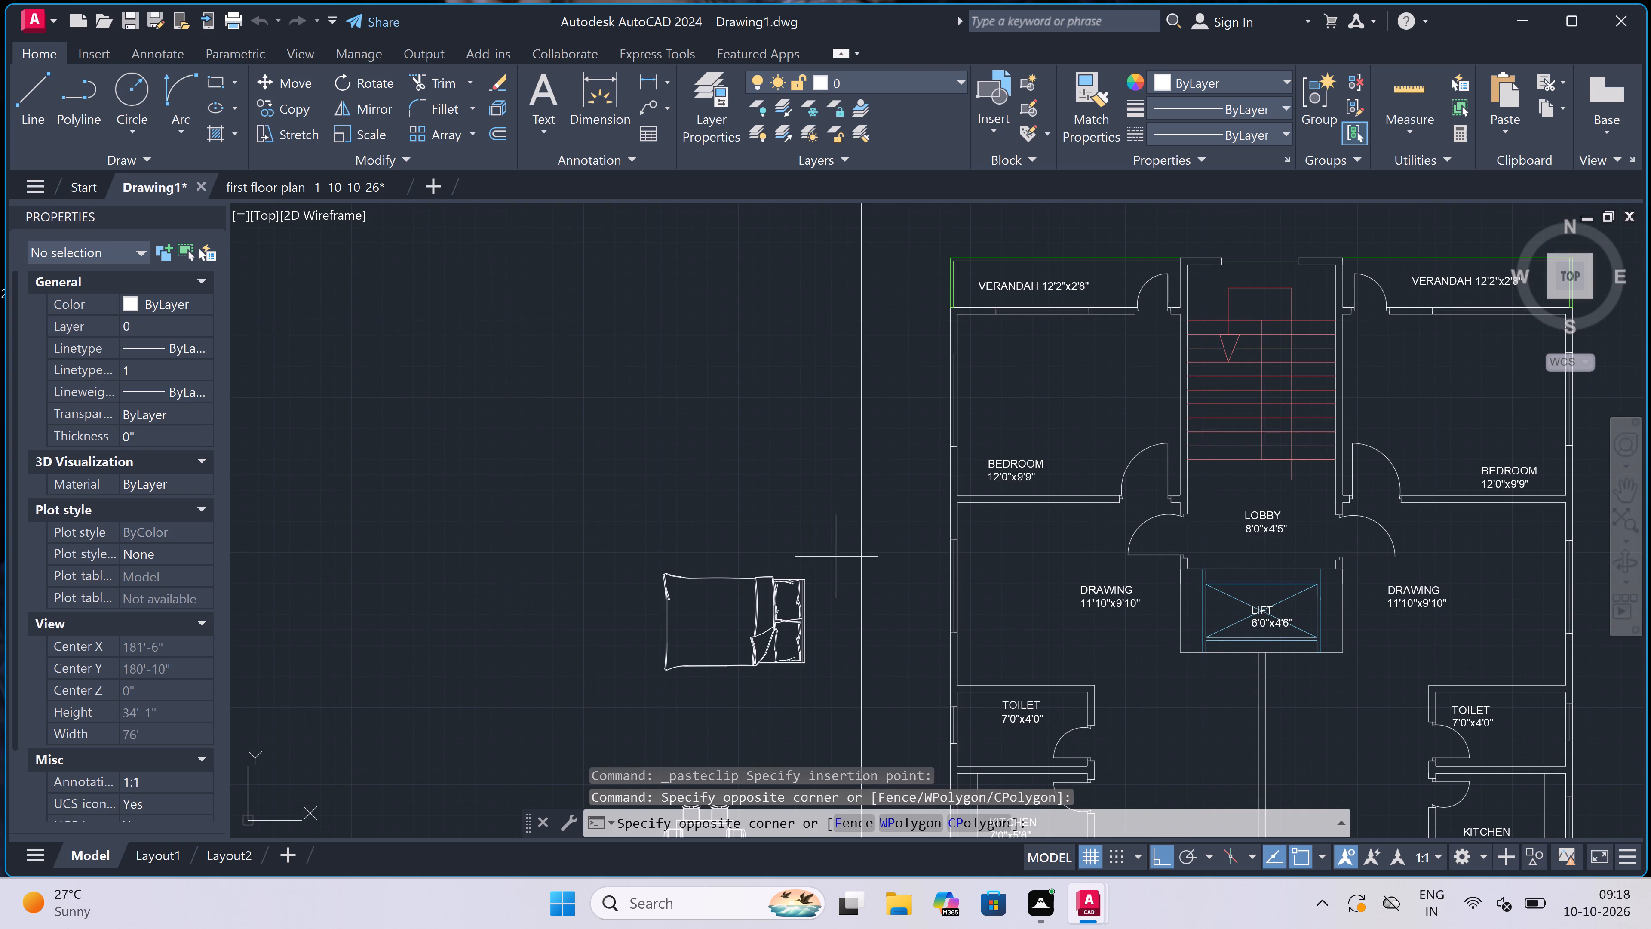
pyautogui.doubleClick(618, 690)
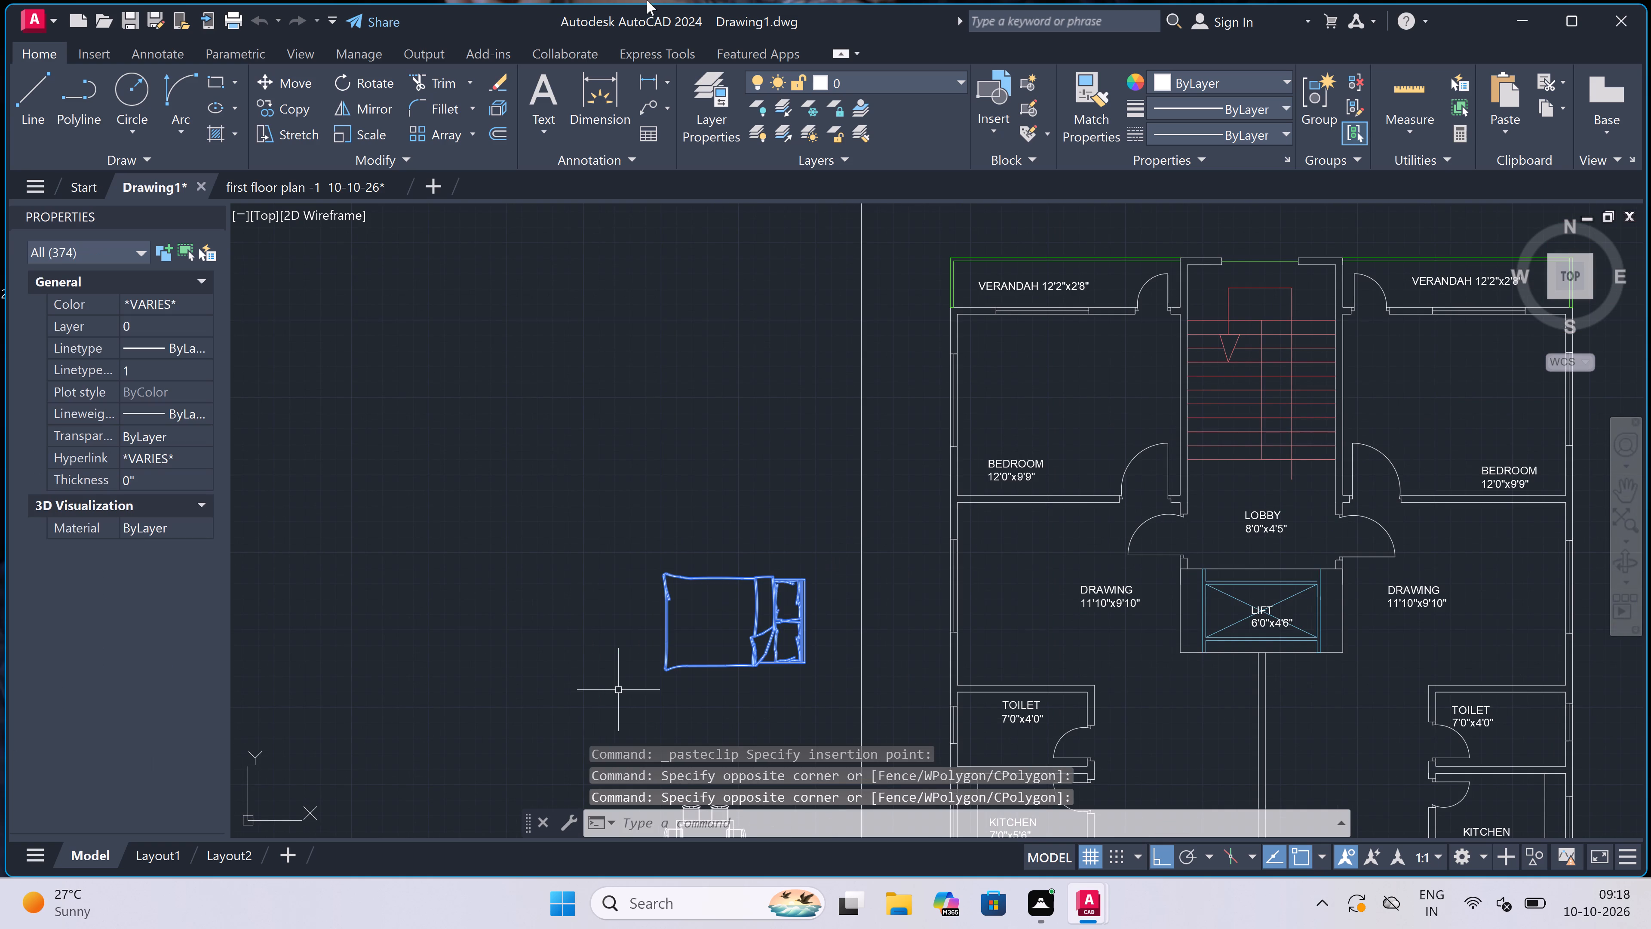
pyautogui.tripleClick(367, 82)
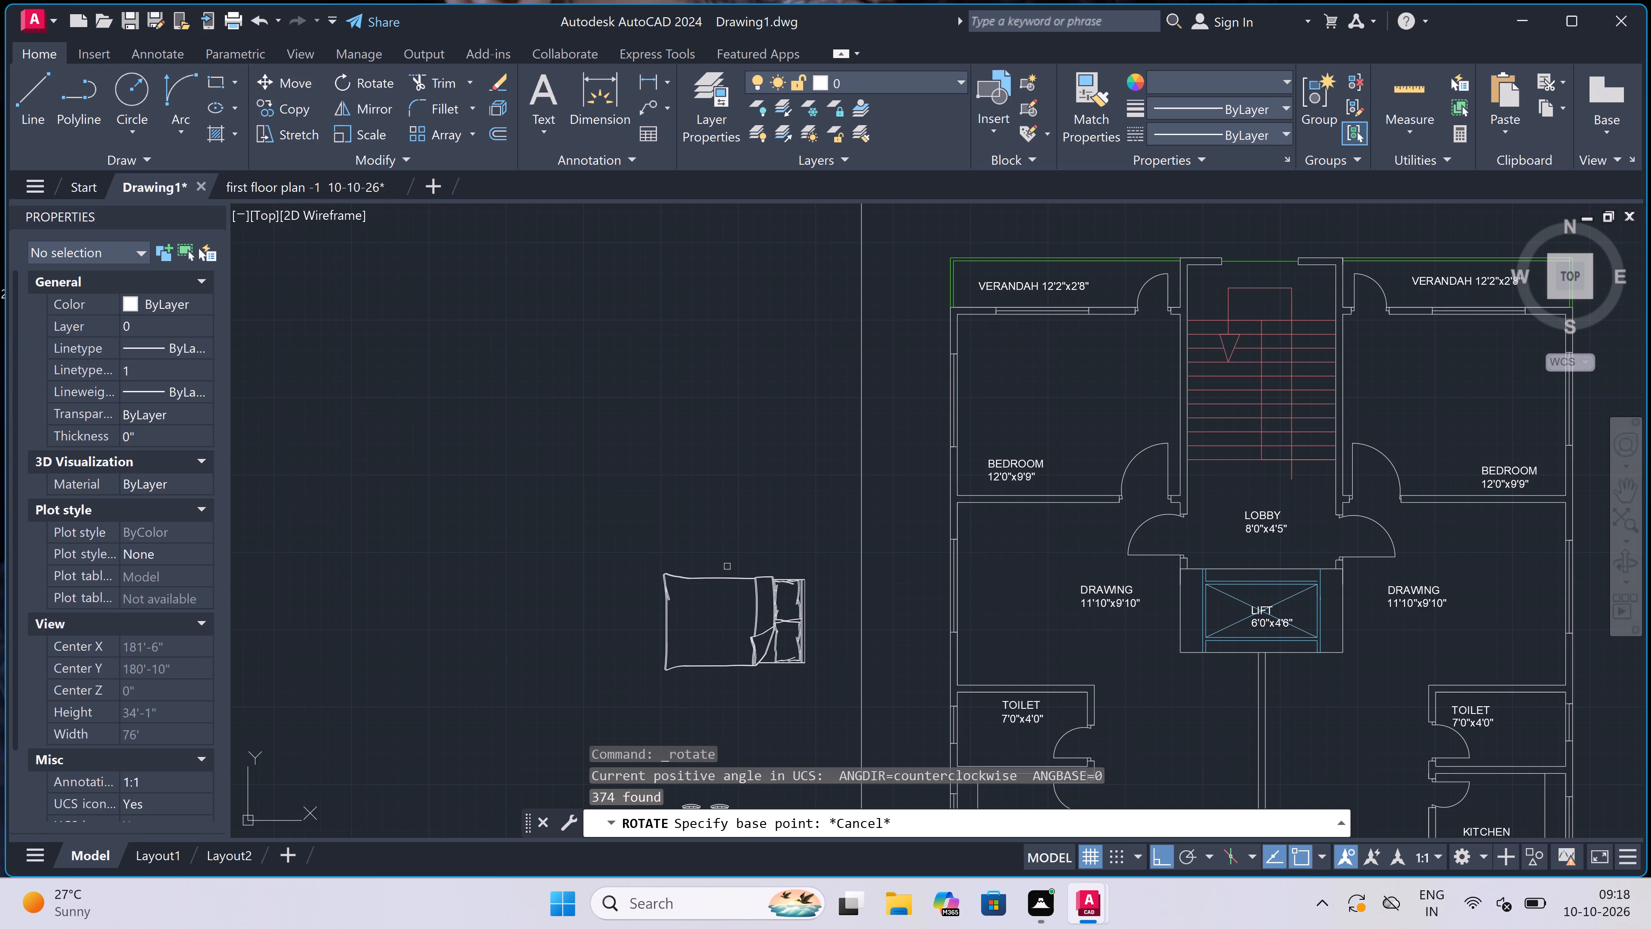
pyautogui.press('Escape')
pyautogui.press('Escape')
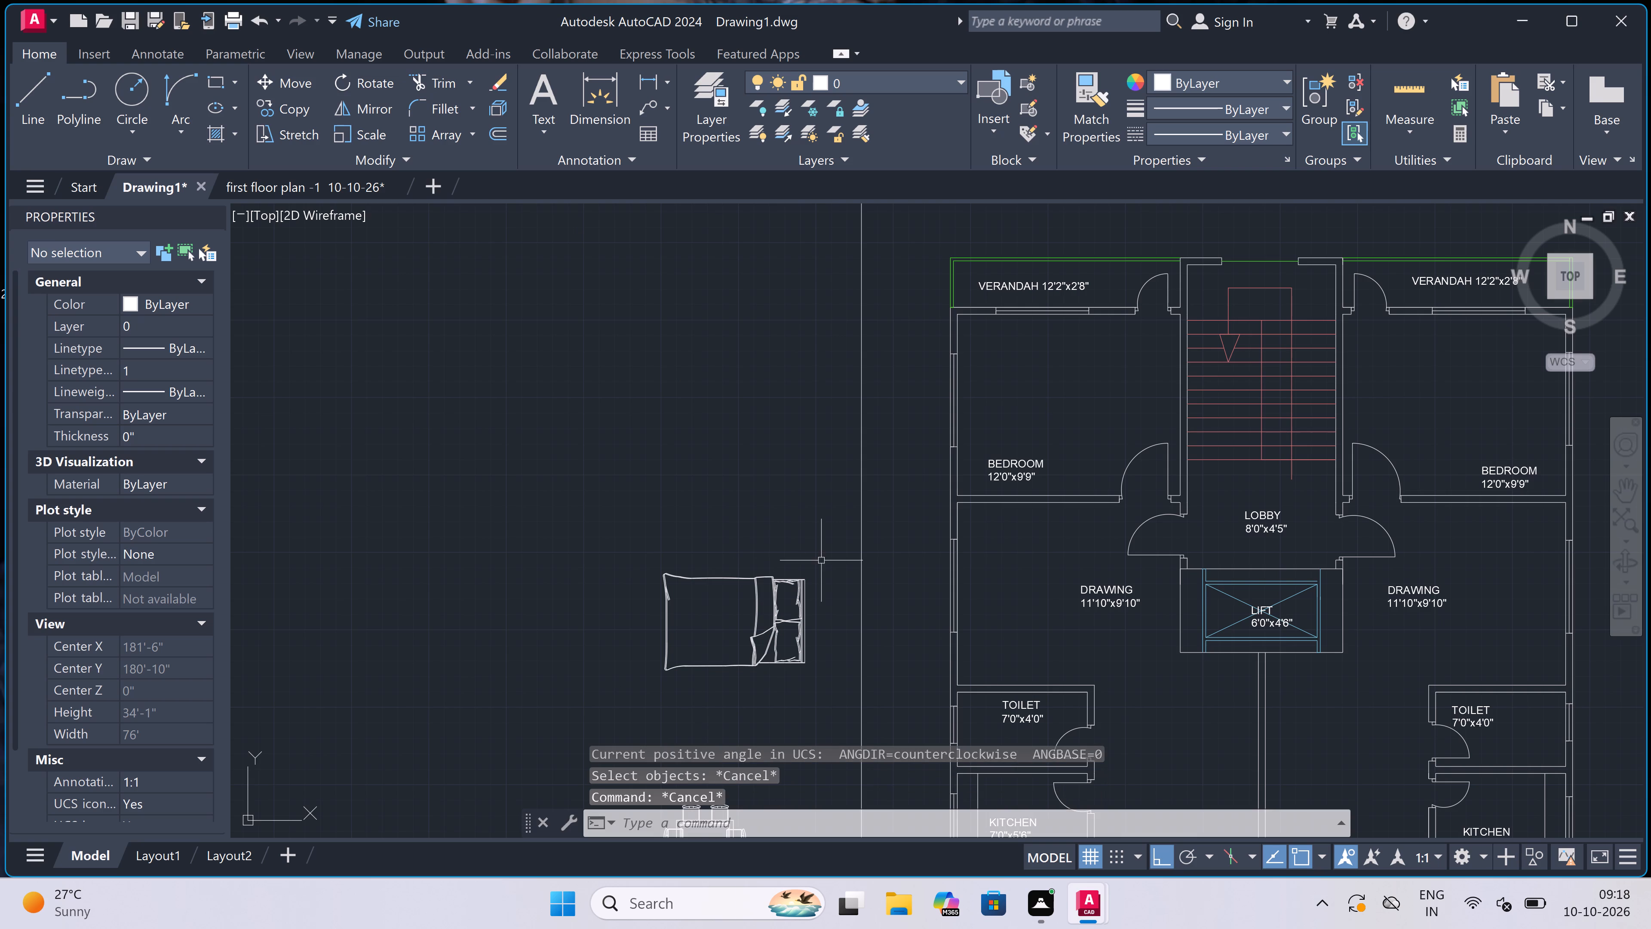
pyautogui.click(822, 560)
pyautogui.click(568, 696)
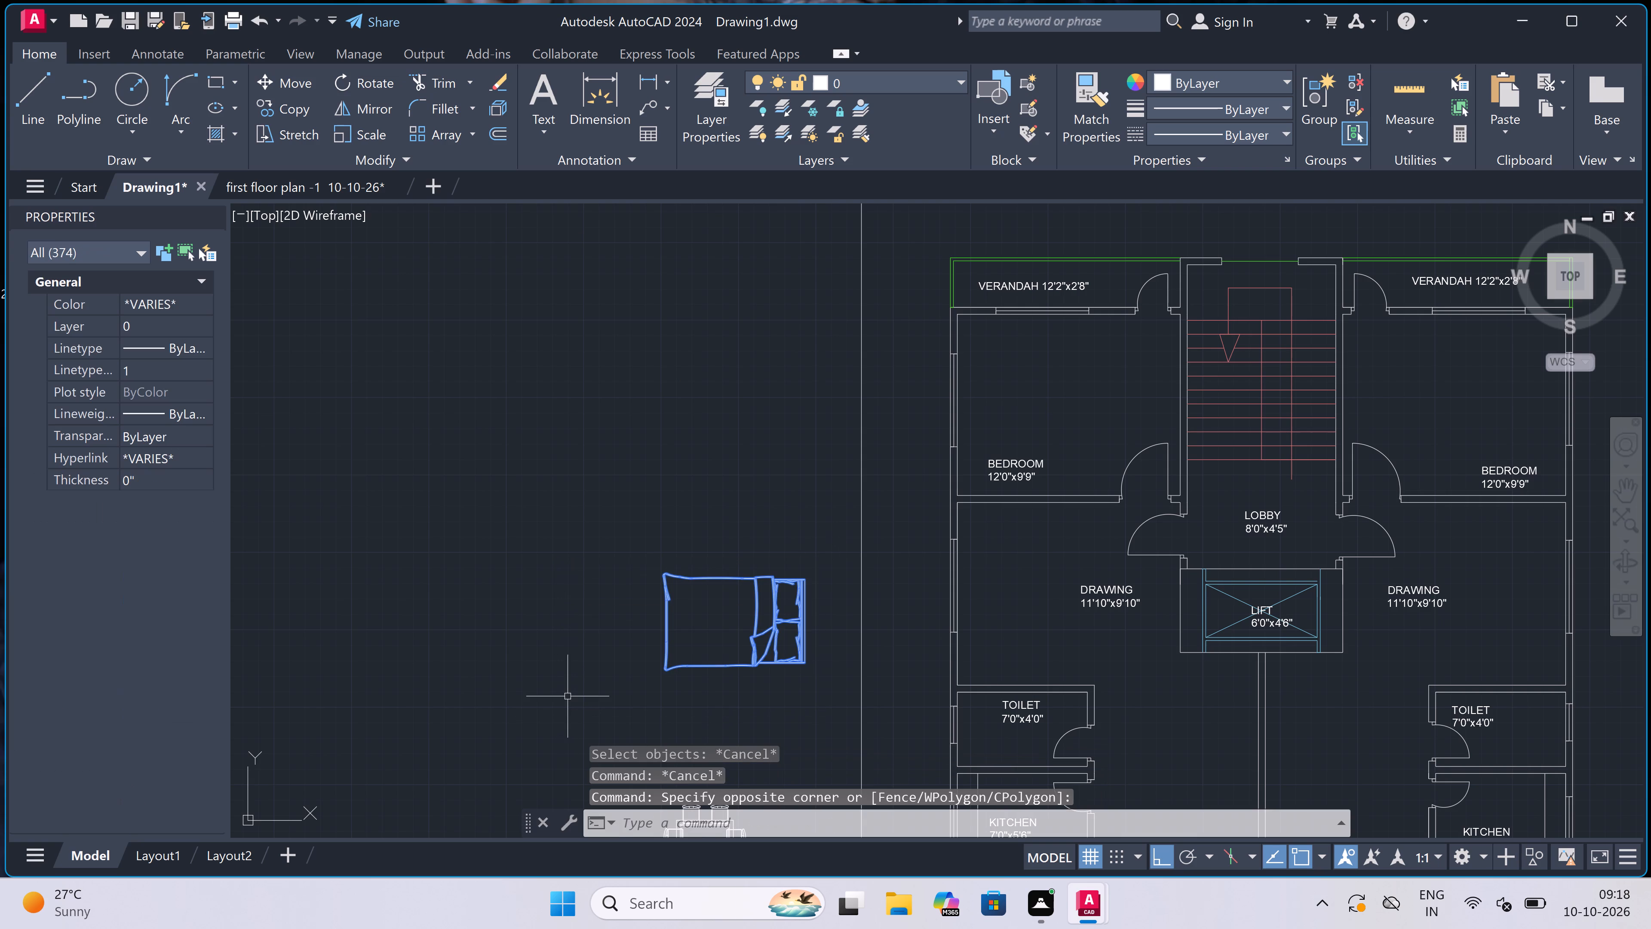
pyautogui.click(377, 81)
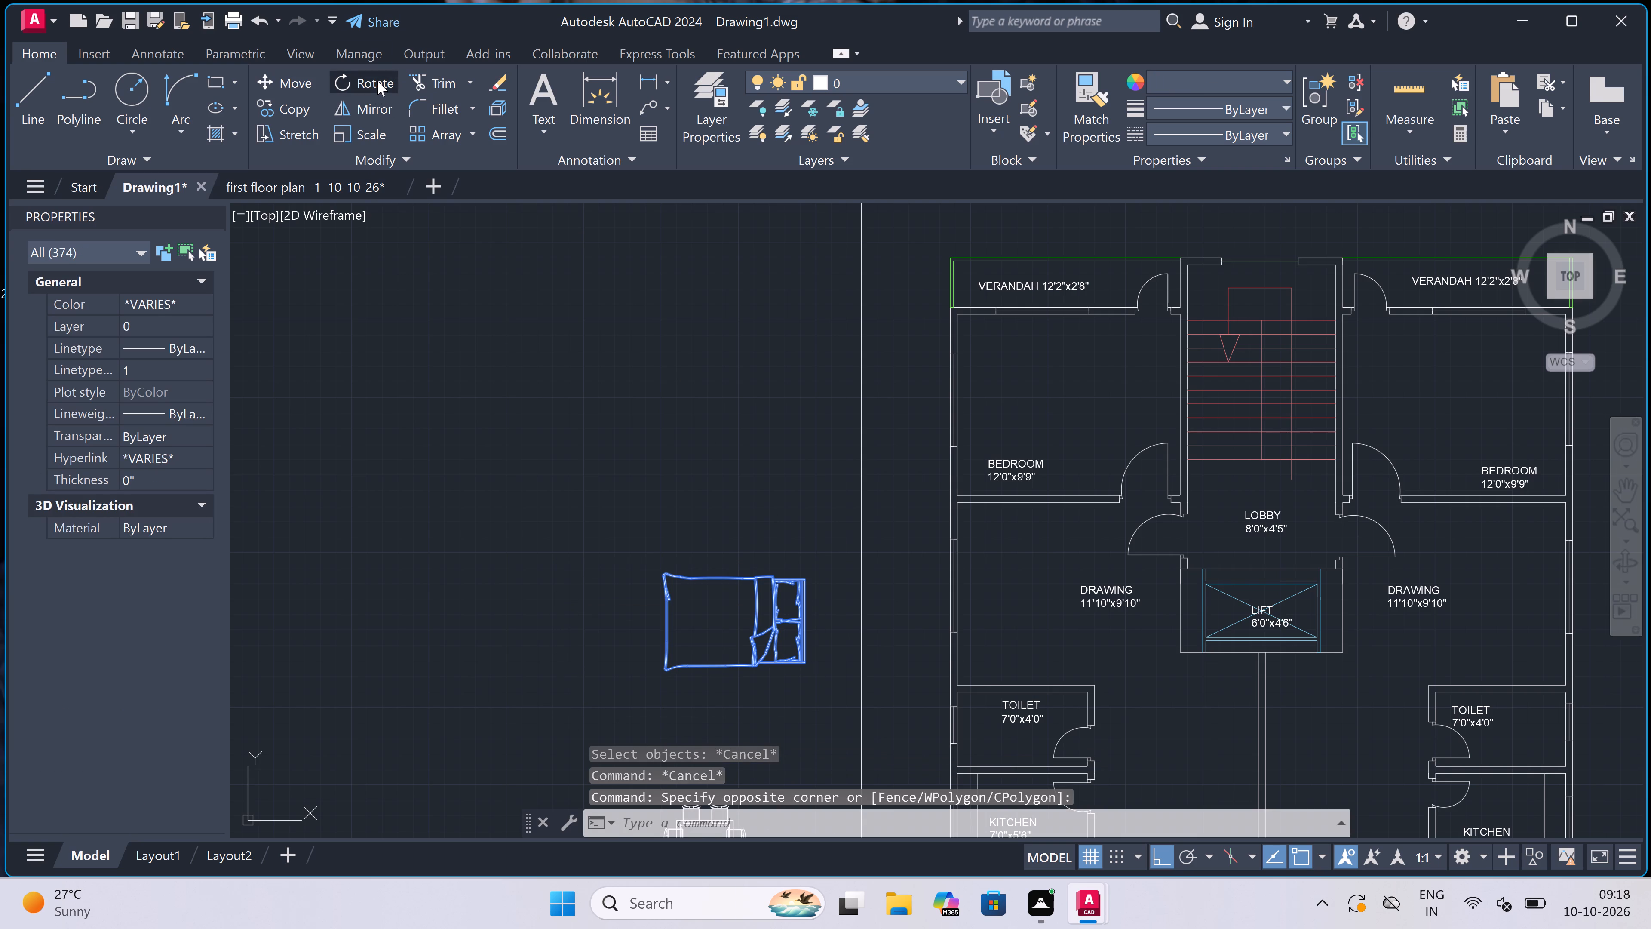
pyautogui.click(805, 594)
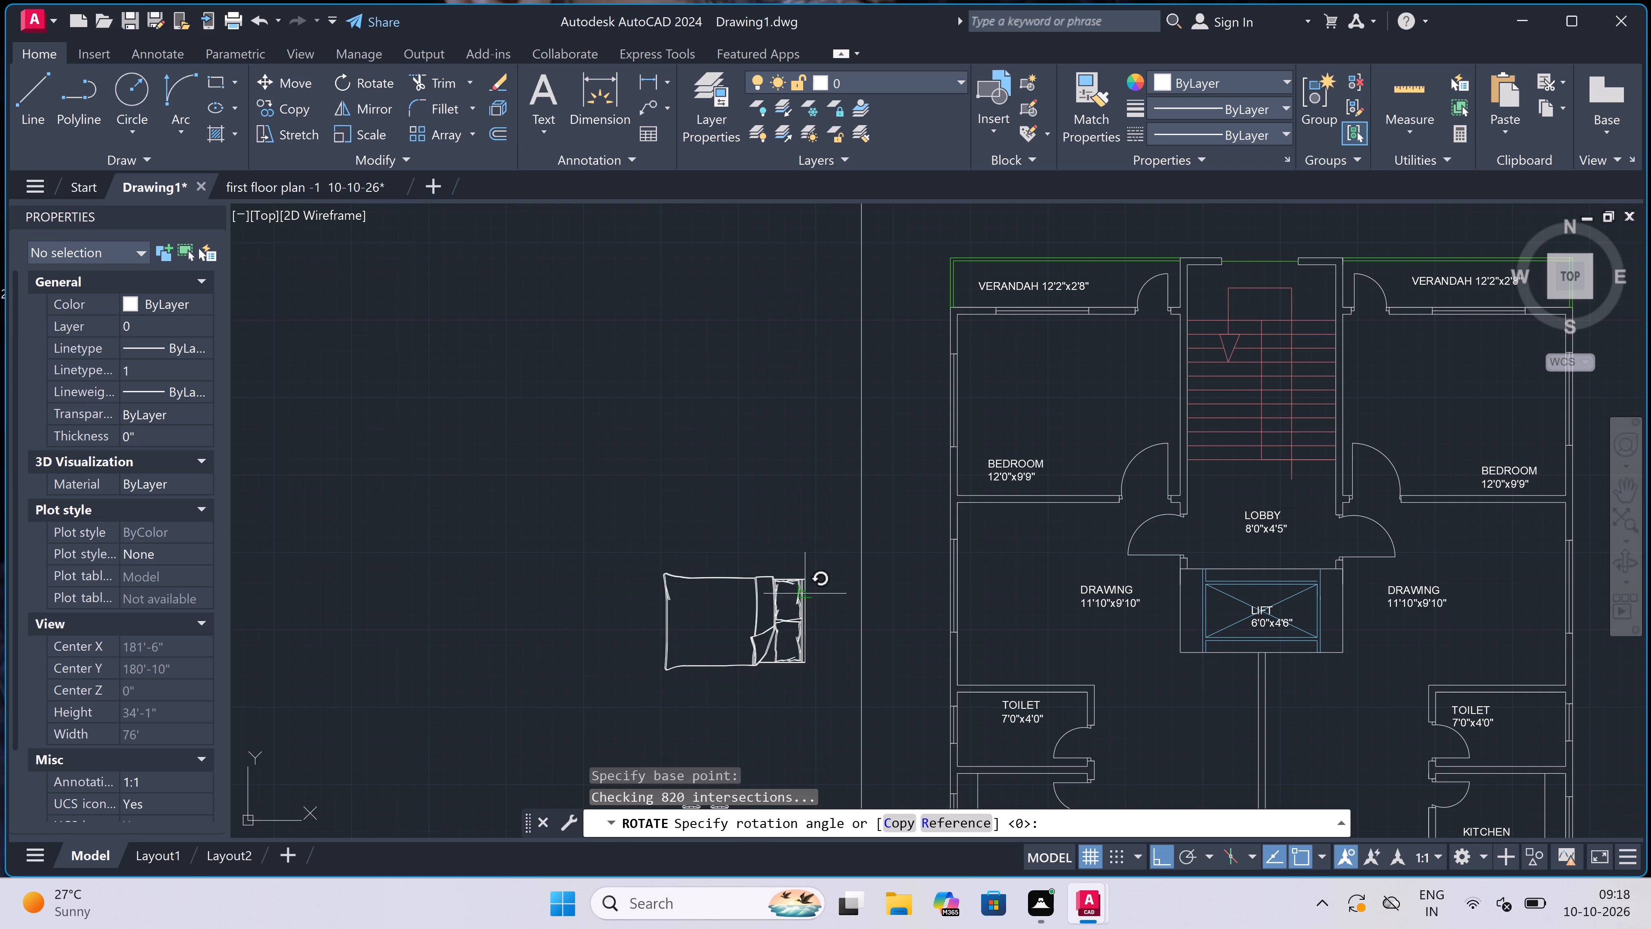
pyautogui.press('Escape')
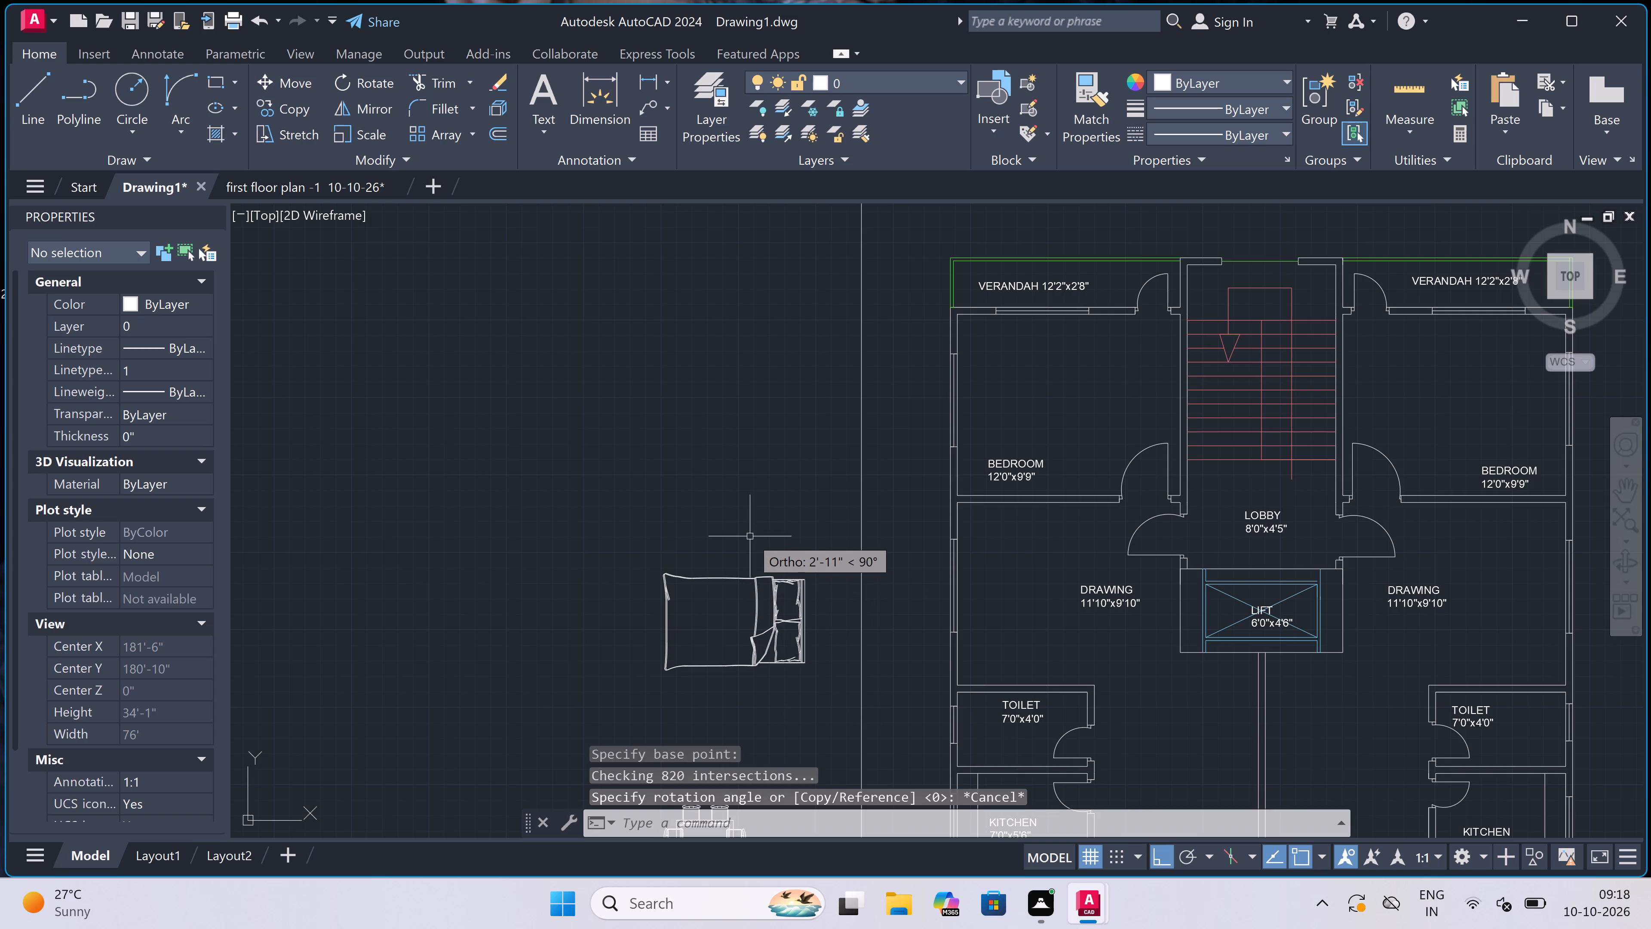
# Move the pasted bed horizontally west, farther away from the plan border.
pyautogui.doubleClick(821, 572)
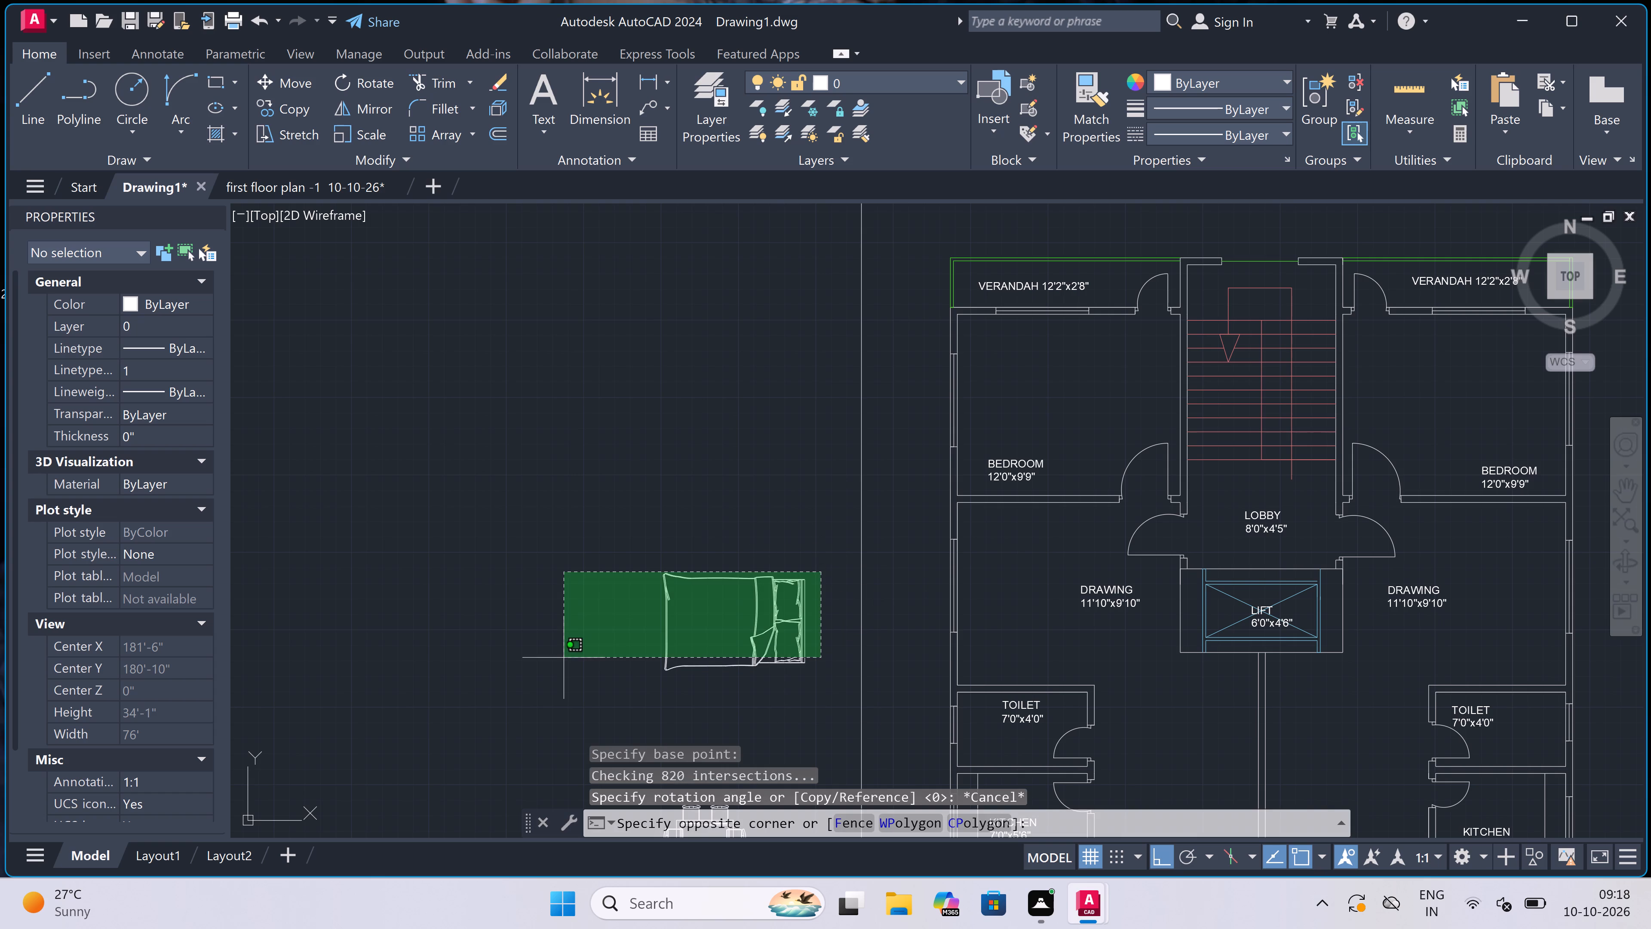
pyautogui.moveTo(530, 705); pyautogui.dragTo(534, 707)
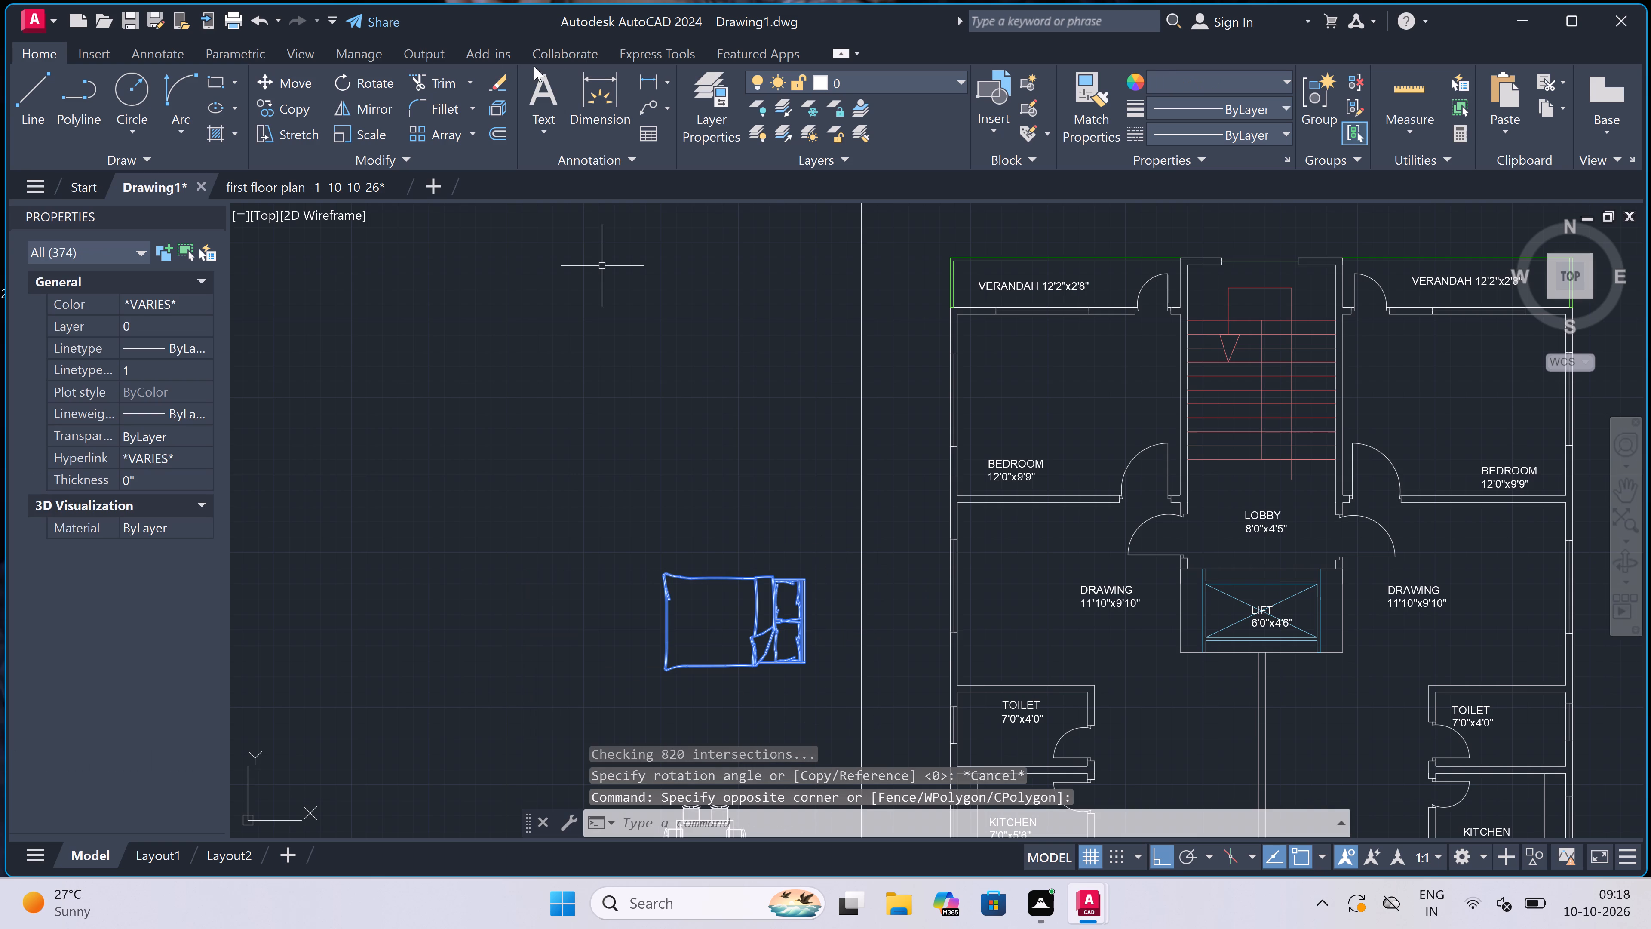
pyautogui.click(296, 80)
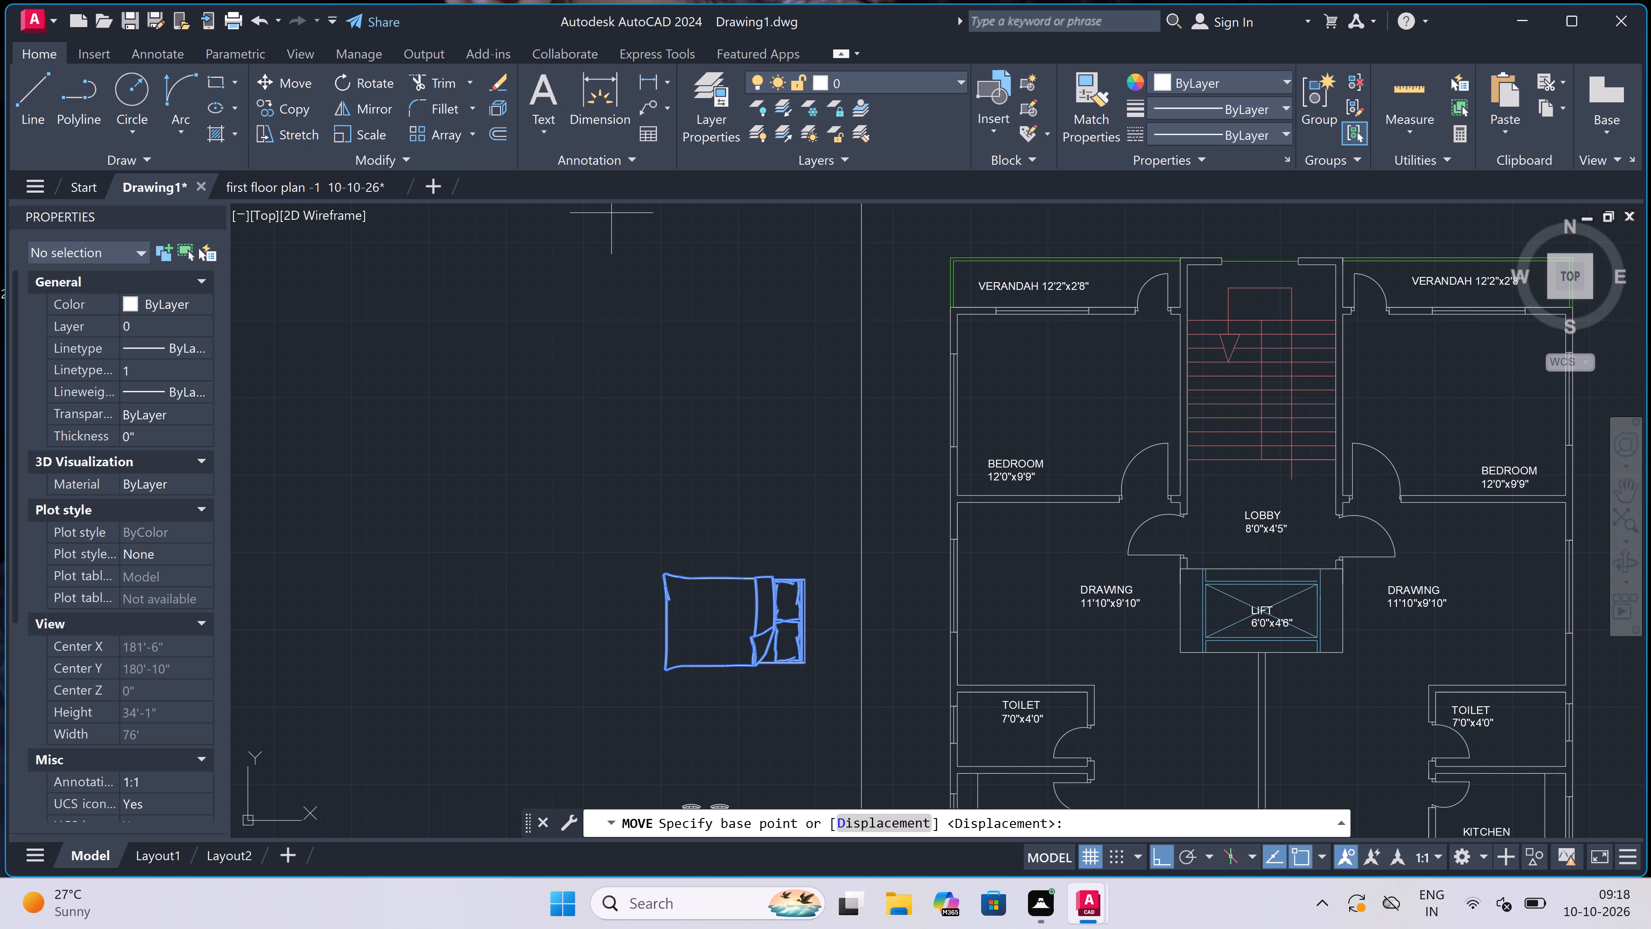
pyautogui.click(727, 630)
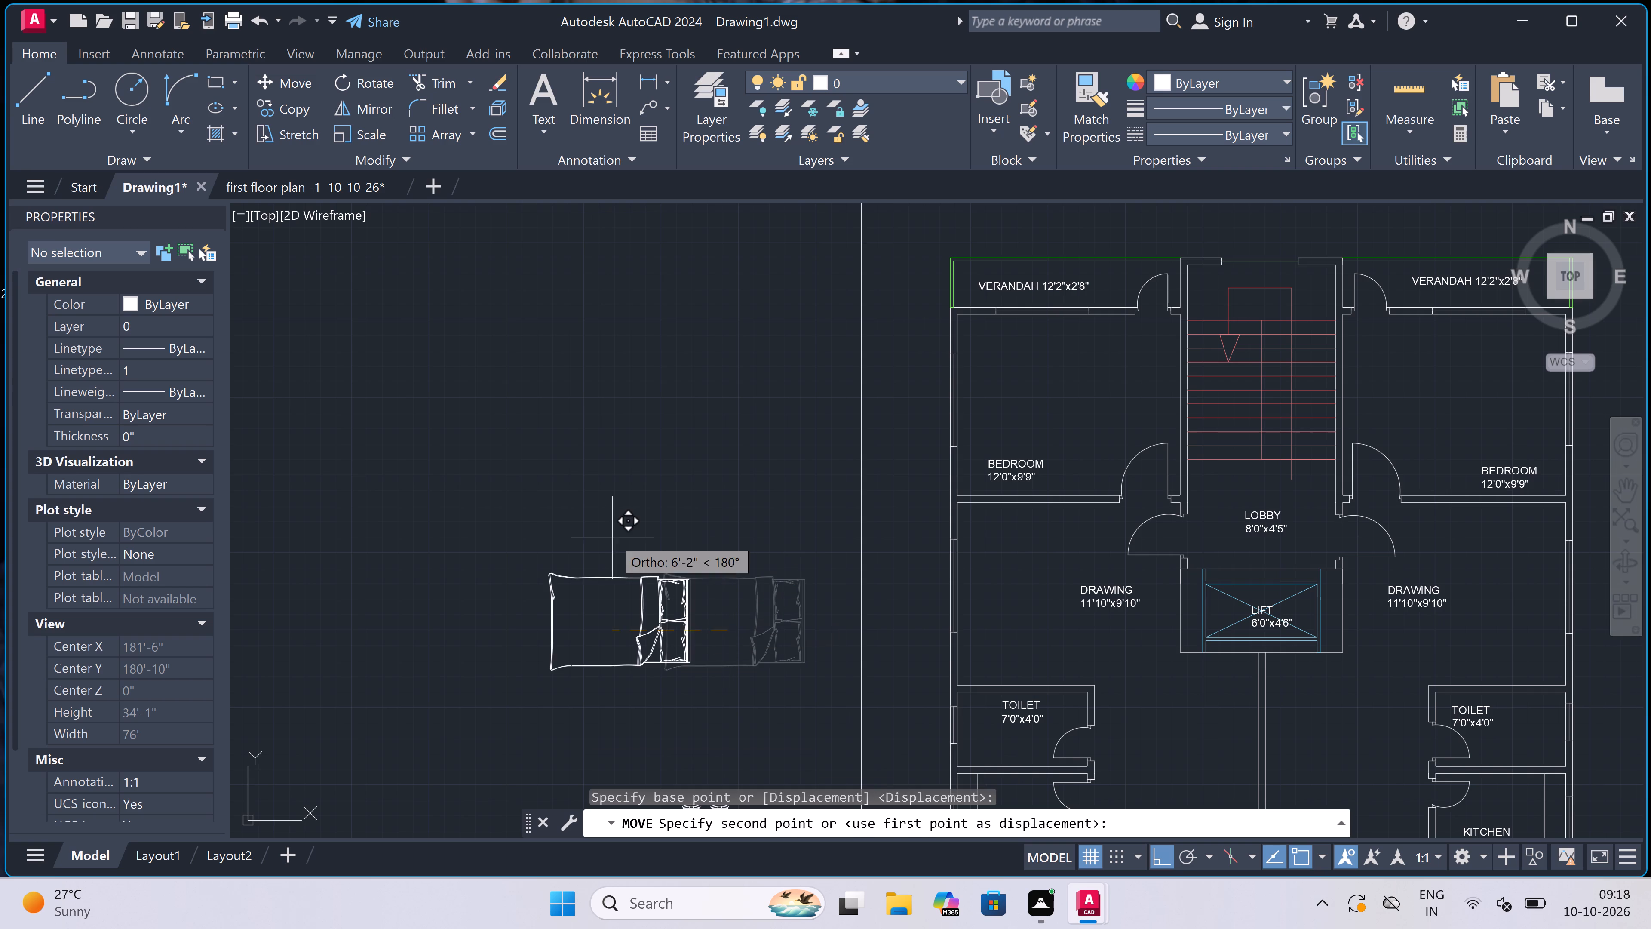
pyautogui.click(601, 530)
pyautogui.press('Escape')
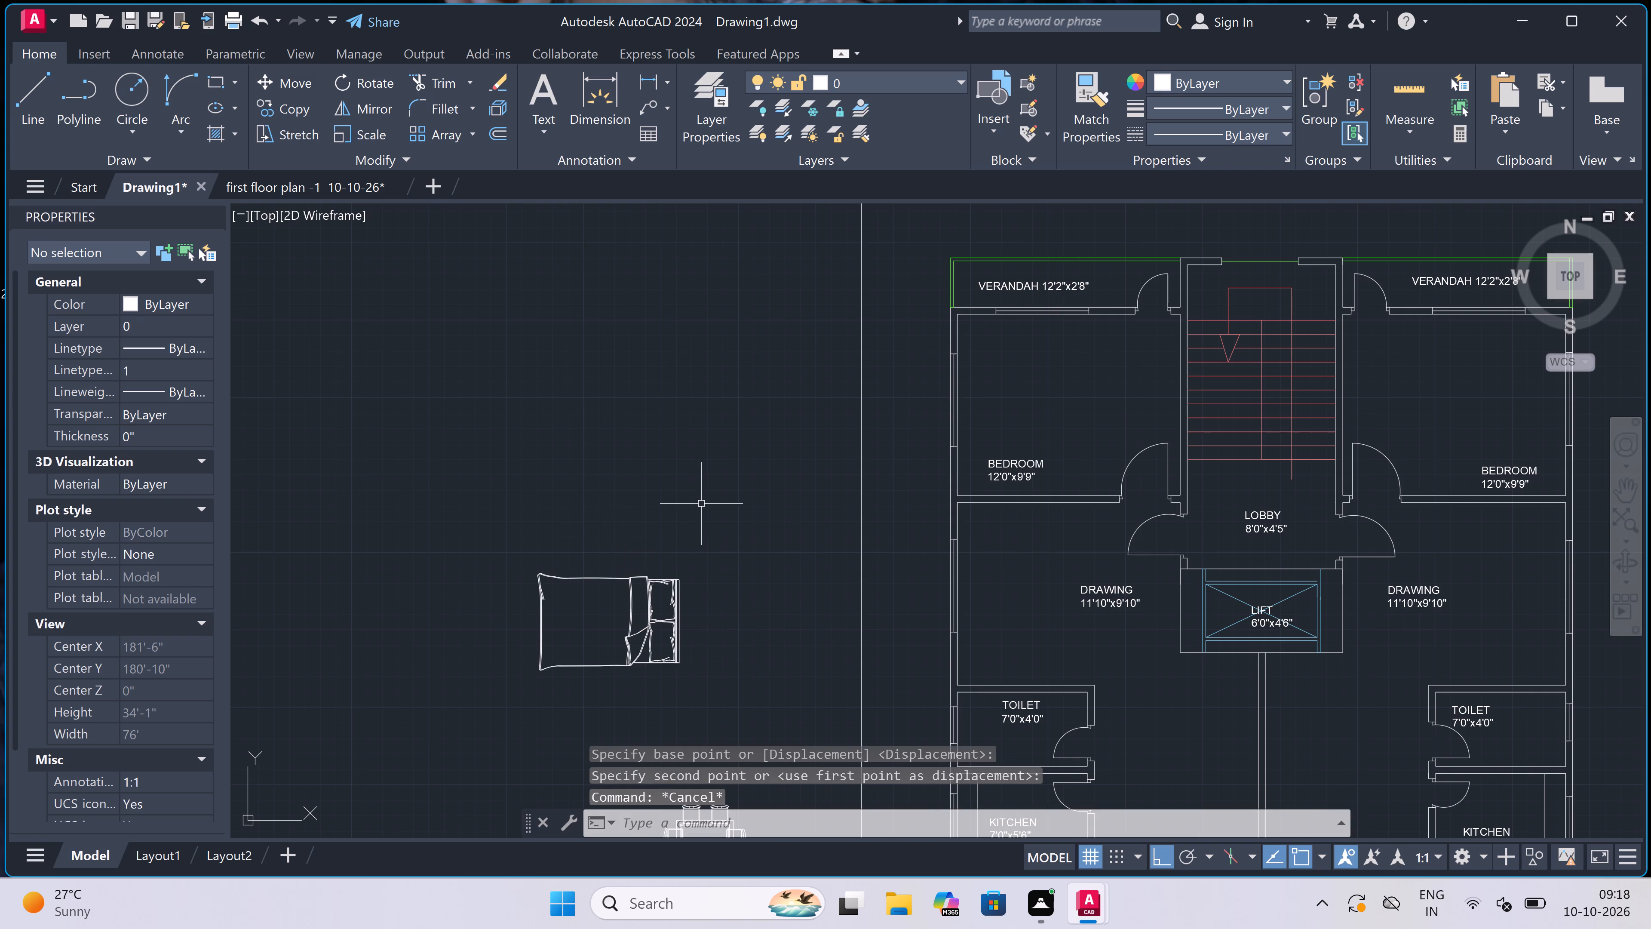
# Rotate the pasted bed 90° counterclockwise so that its headboard faces north.
pyautogui.moveTo(711, 511); pyautogui.dragTo(713, 517)
pyautogui.click(523, 708)
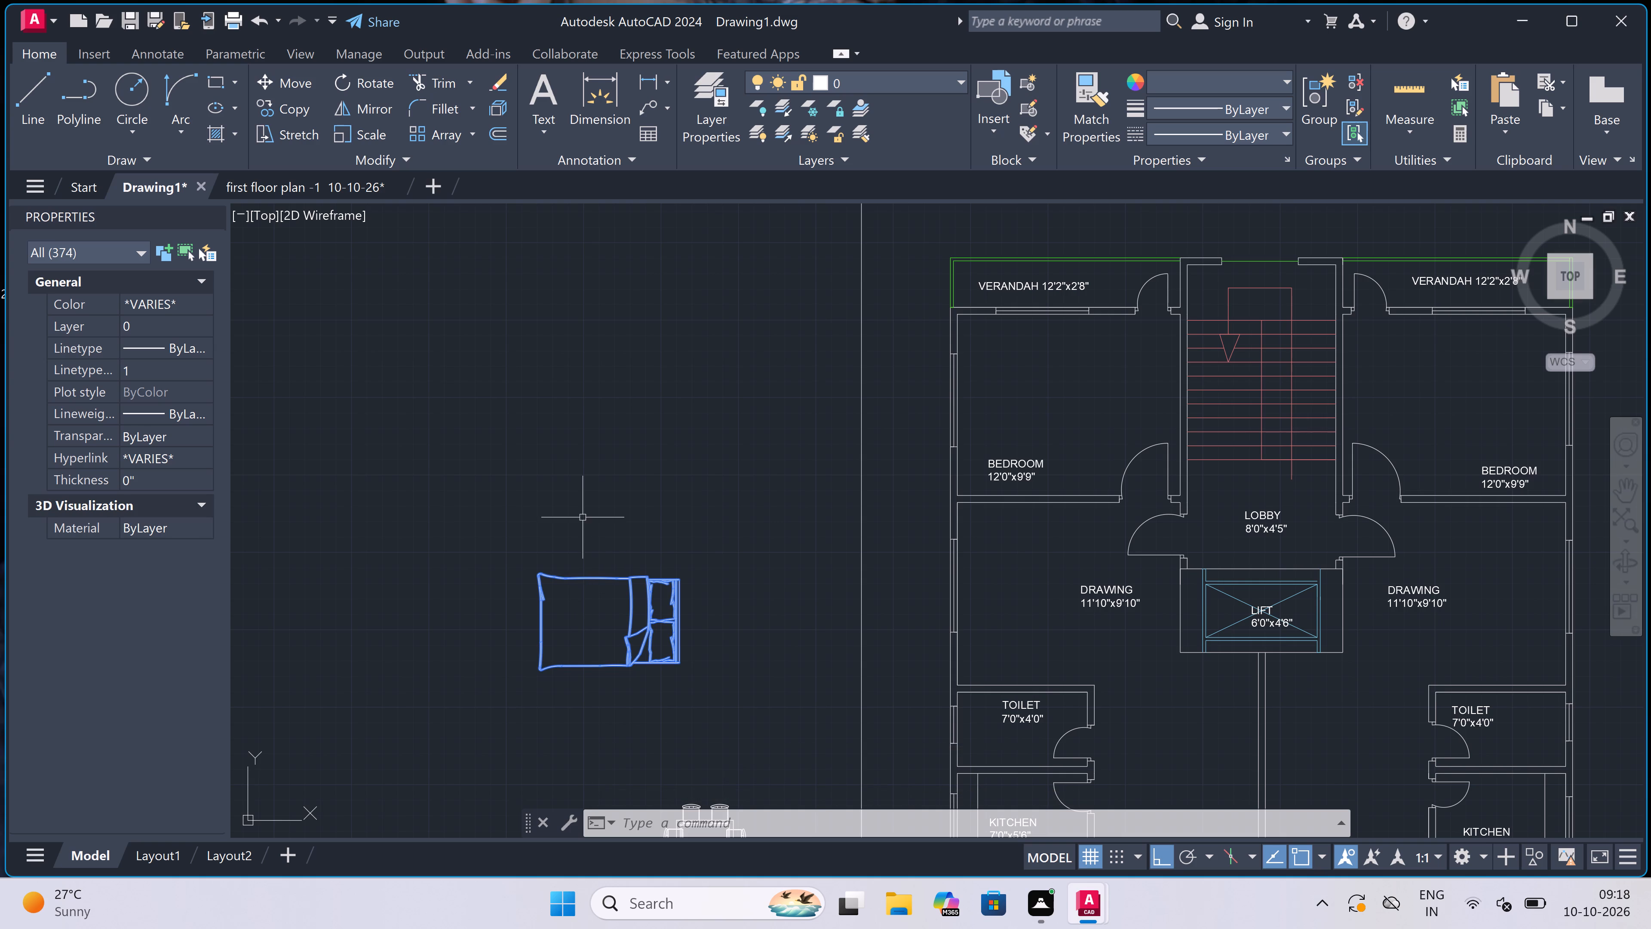
pyautogui.doubleClick(384, 77)
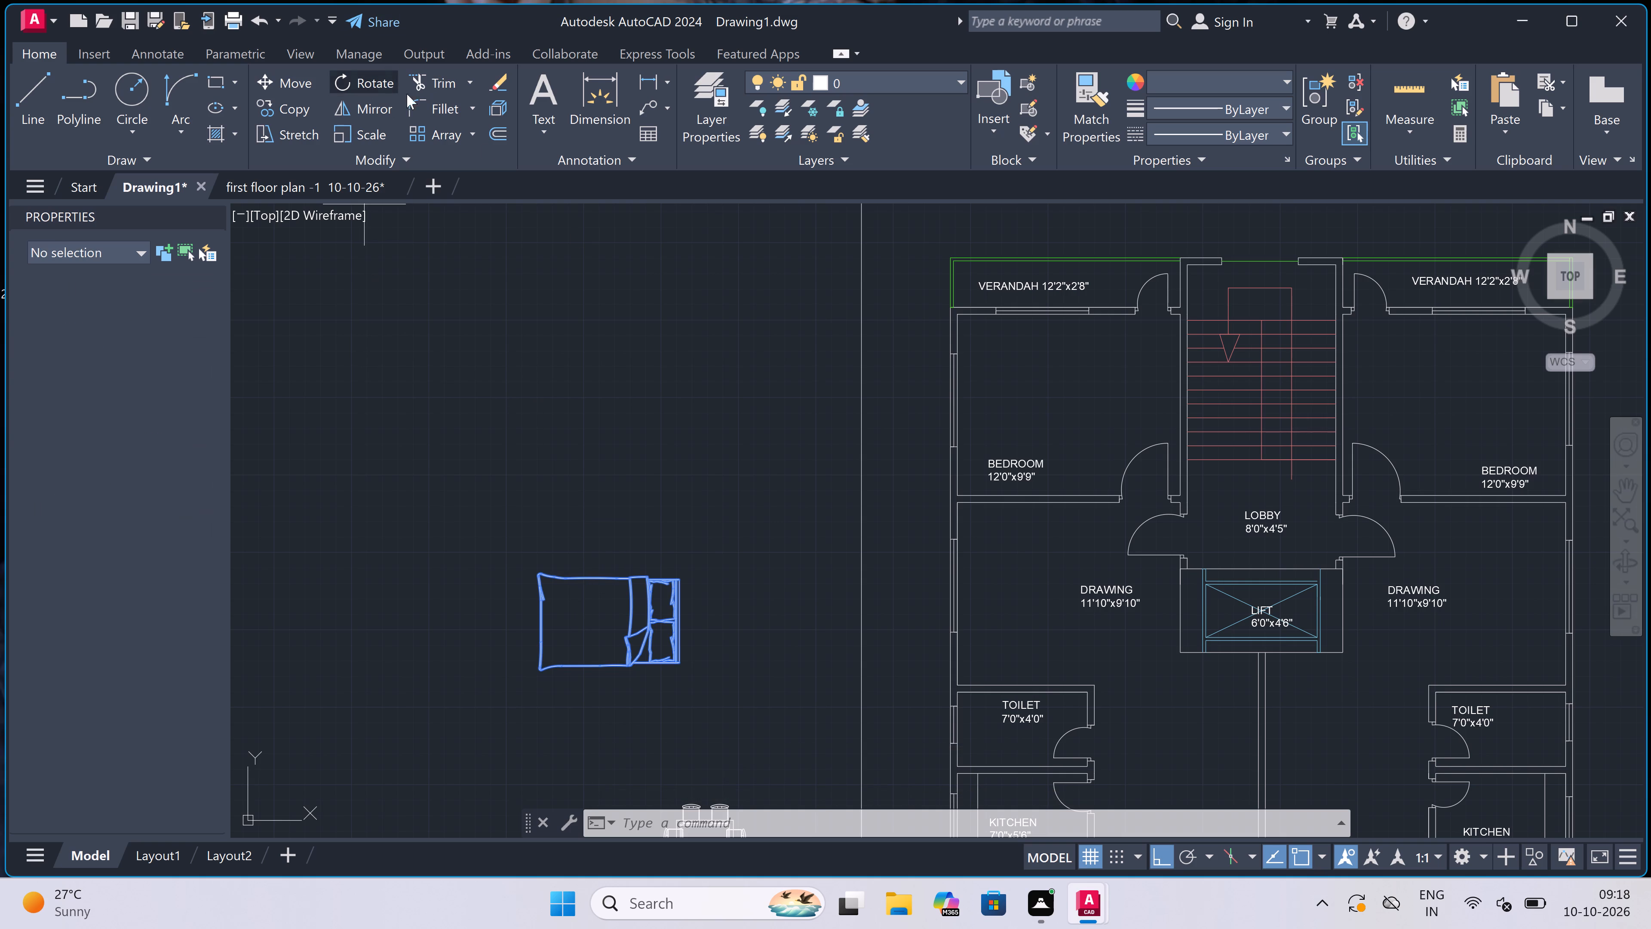
pyautogui.click(650, 631)
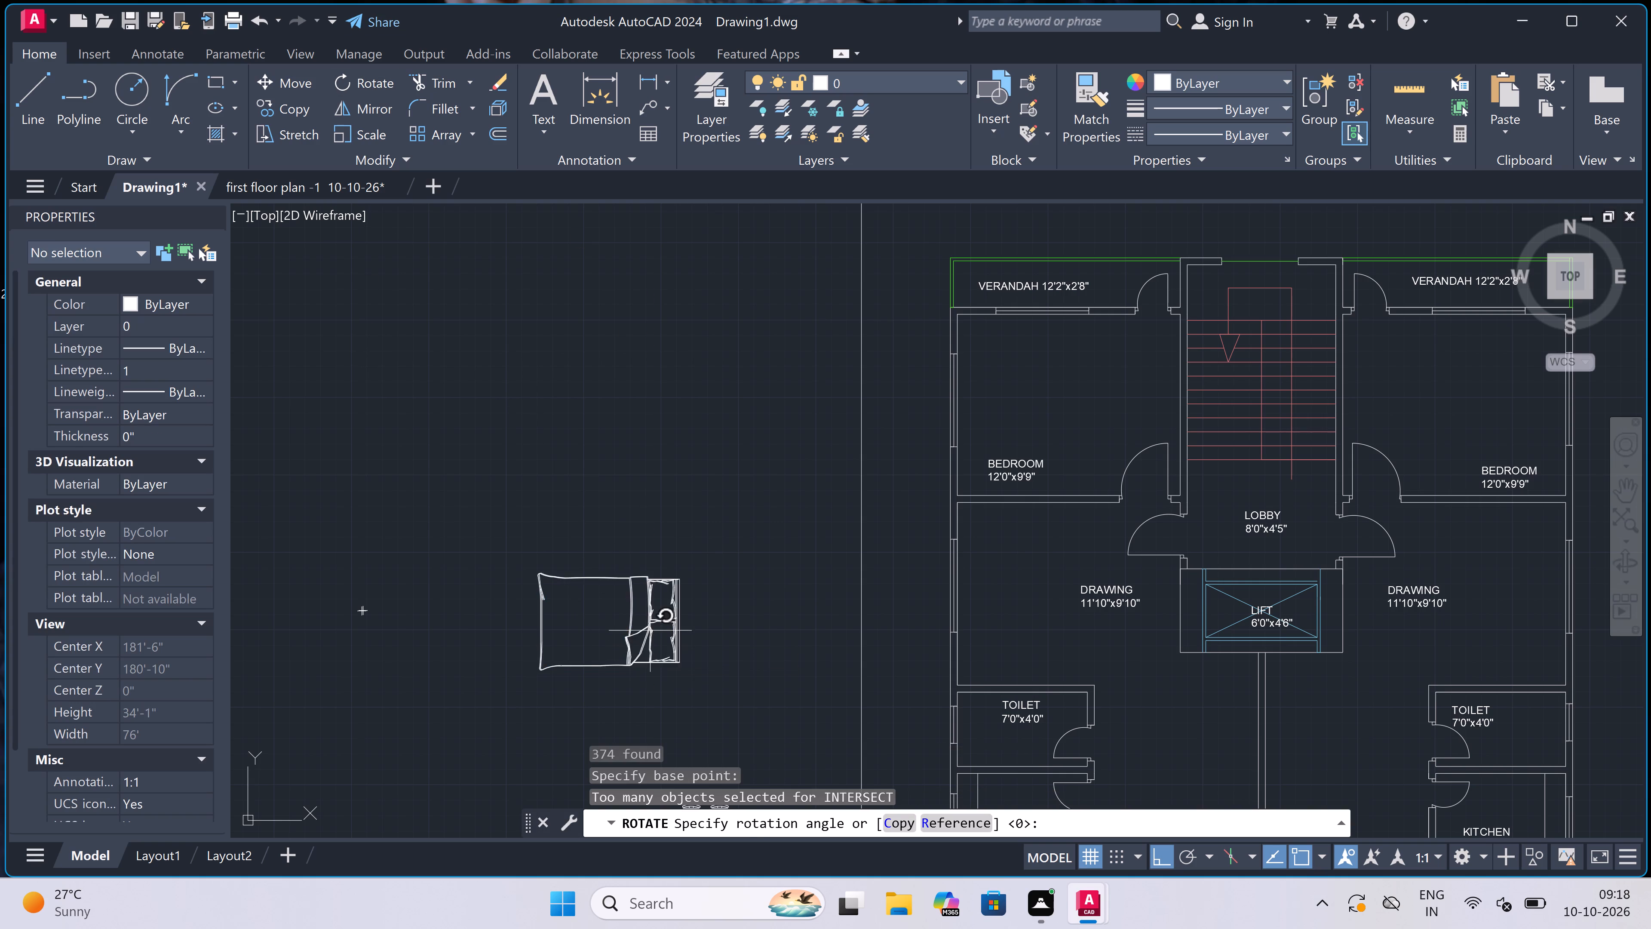
pyautogui.scroll(-2, 635, 508)
pyautogui.scroll(3, 635, 508)
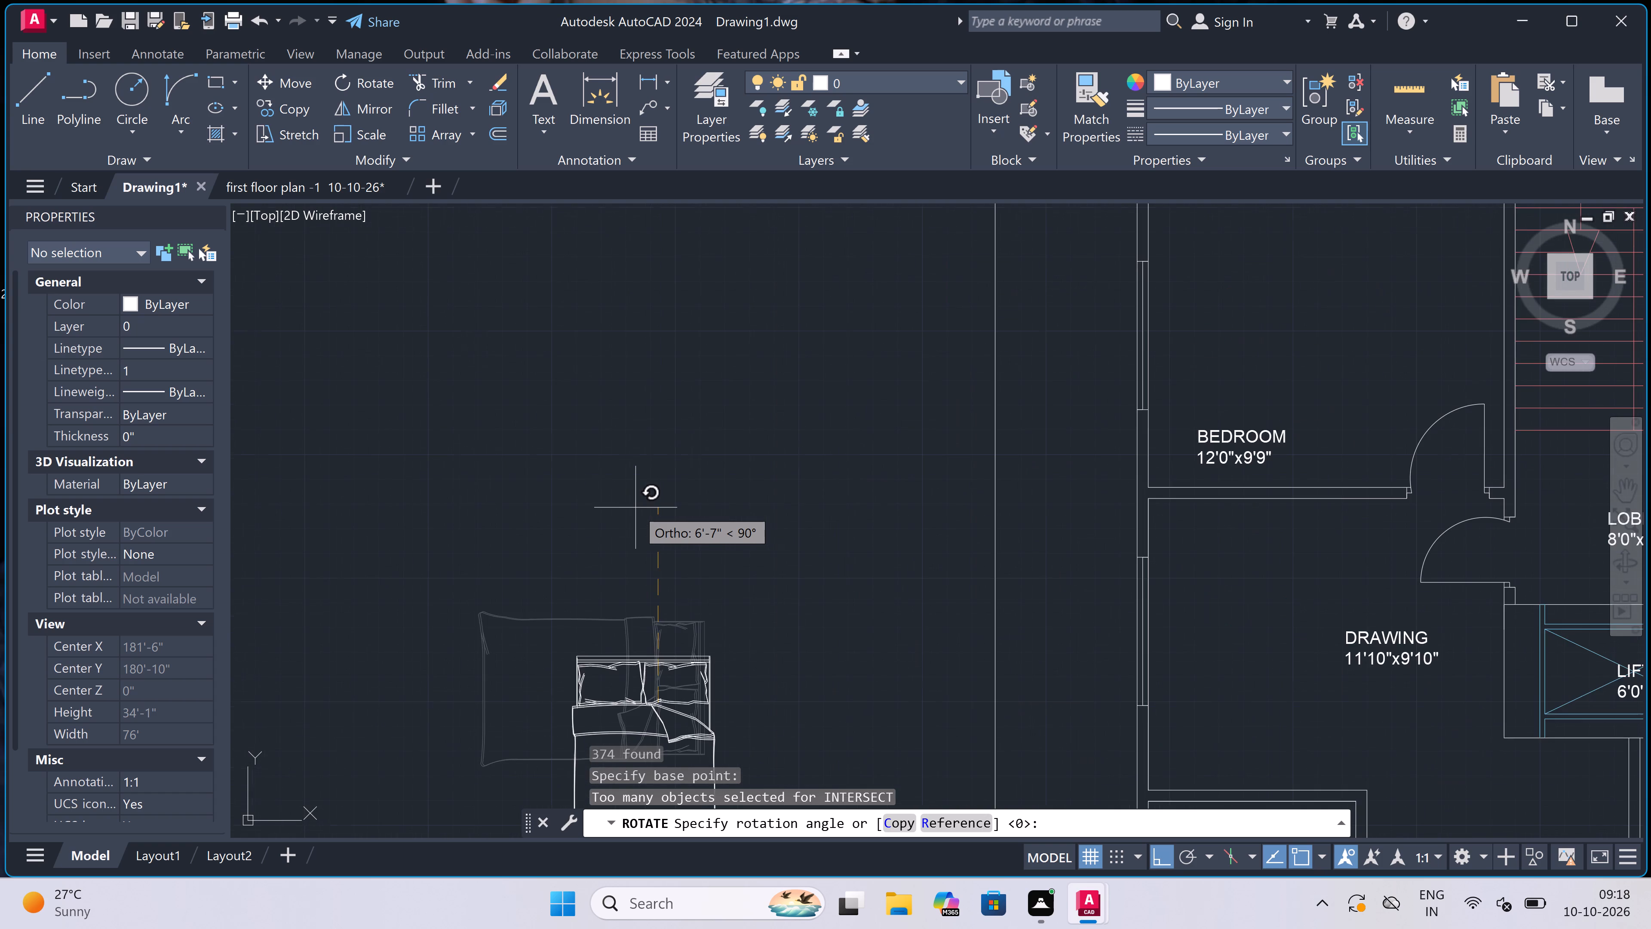
pyautogui.scroll(-2, 635, 508)
pyautogui.scroll(3, 624, 568)
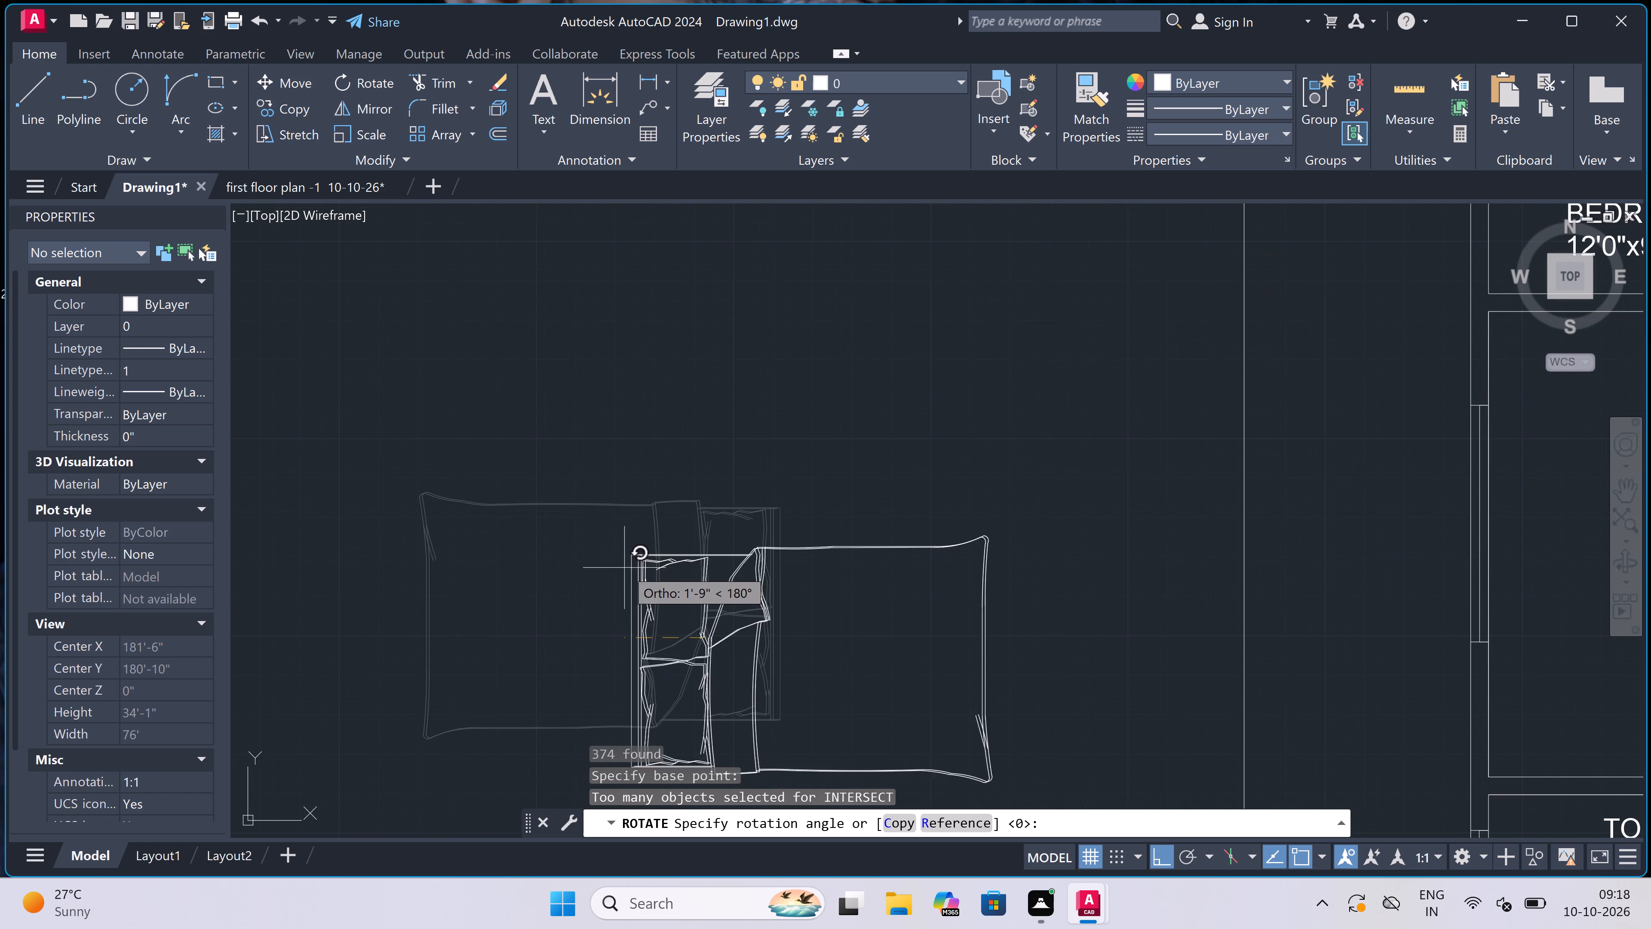
pyautogui.click(703, 361)
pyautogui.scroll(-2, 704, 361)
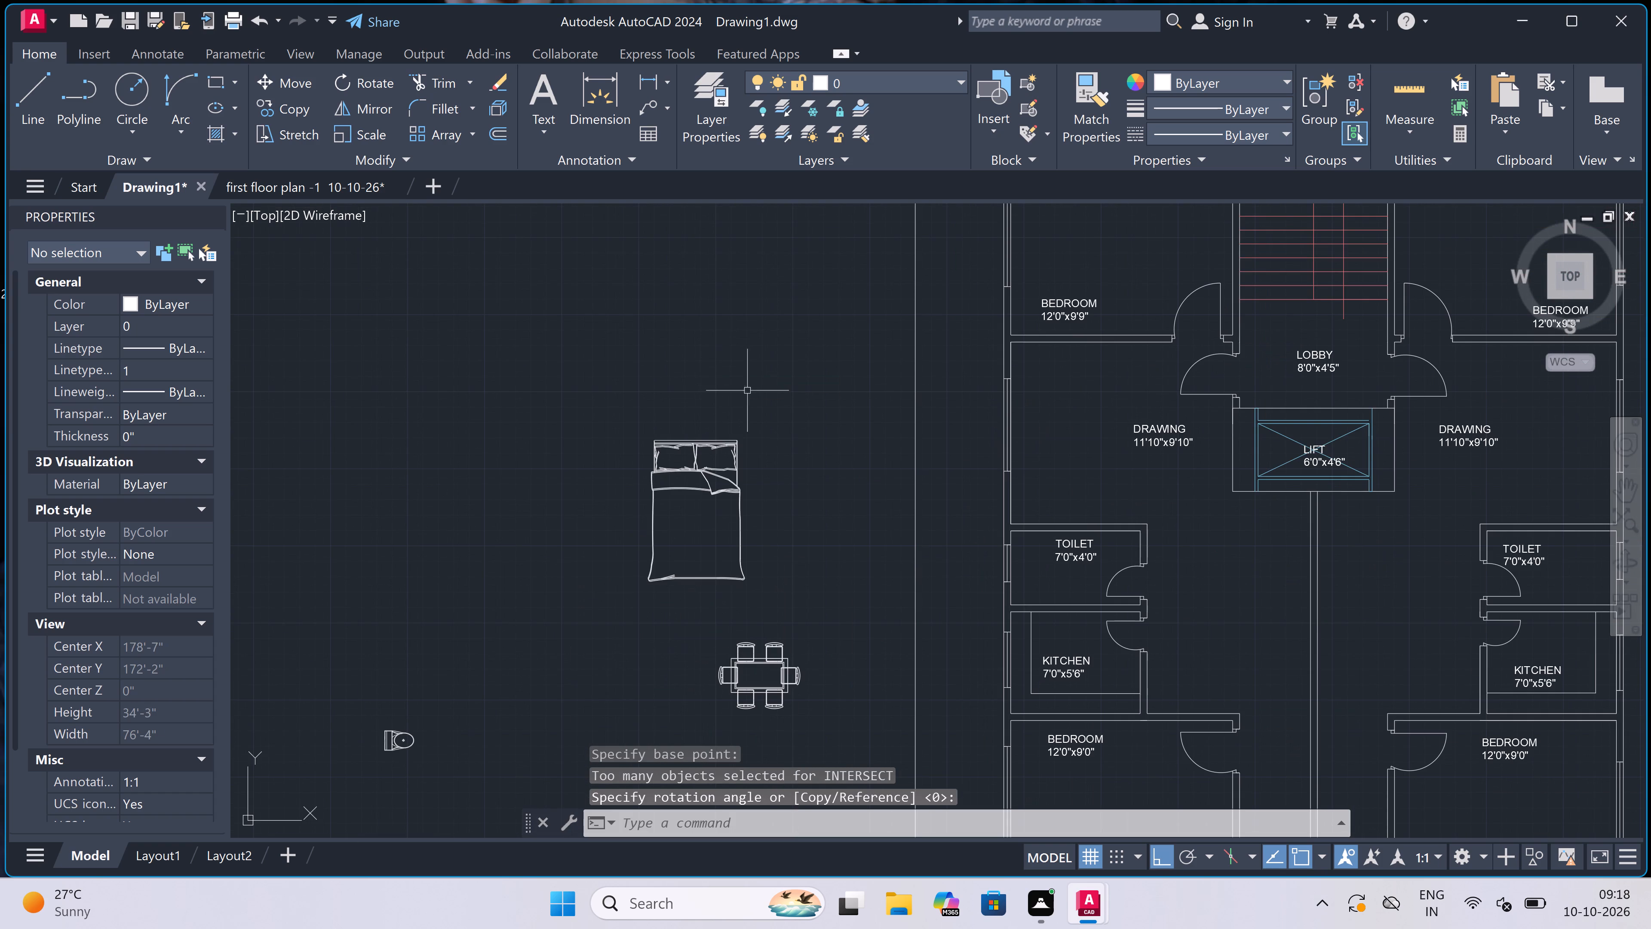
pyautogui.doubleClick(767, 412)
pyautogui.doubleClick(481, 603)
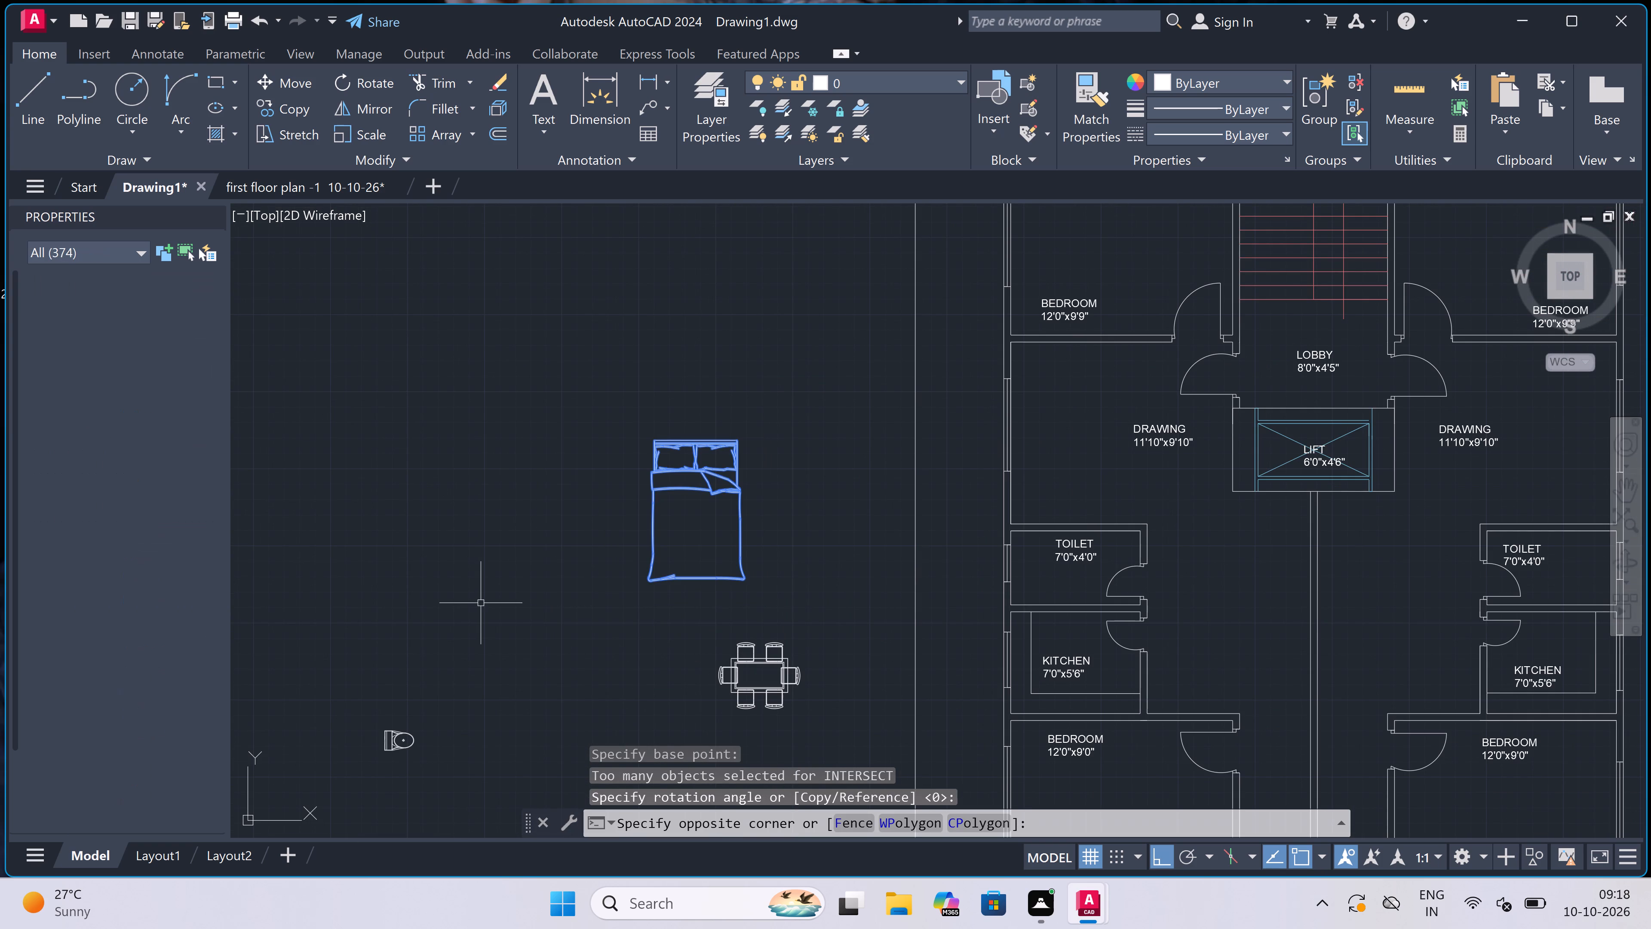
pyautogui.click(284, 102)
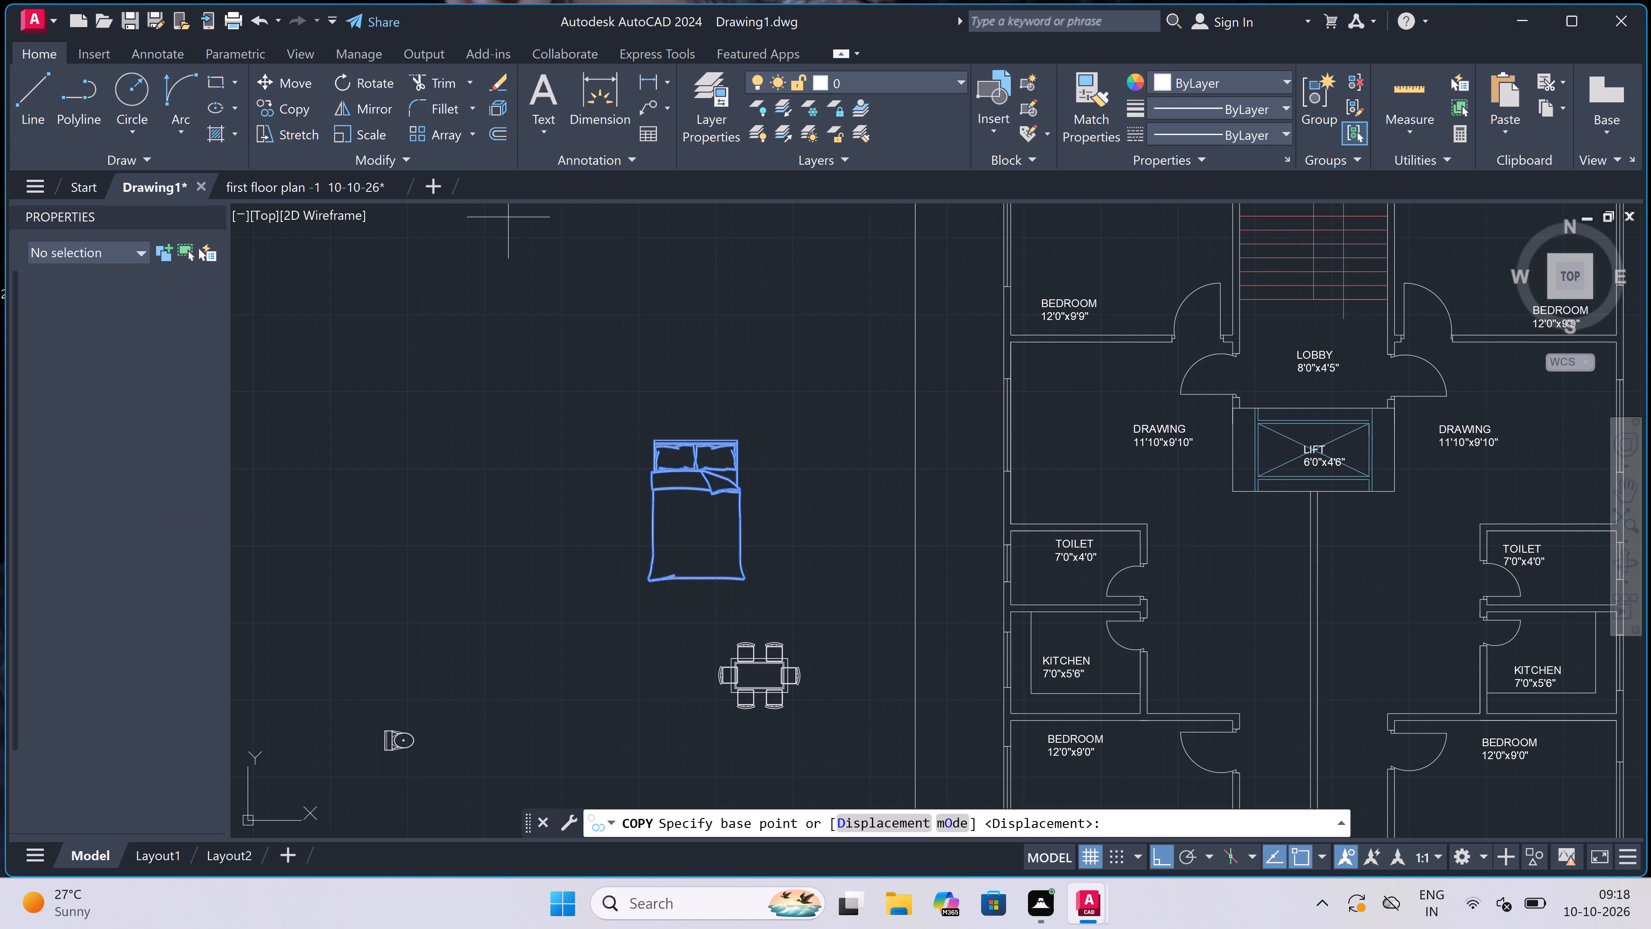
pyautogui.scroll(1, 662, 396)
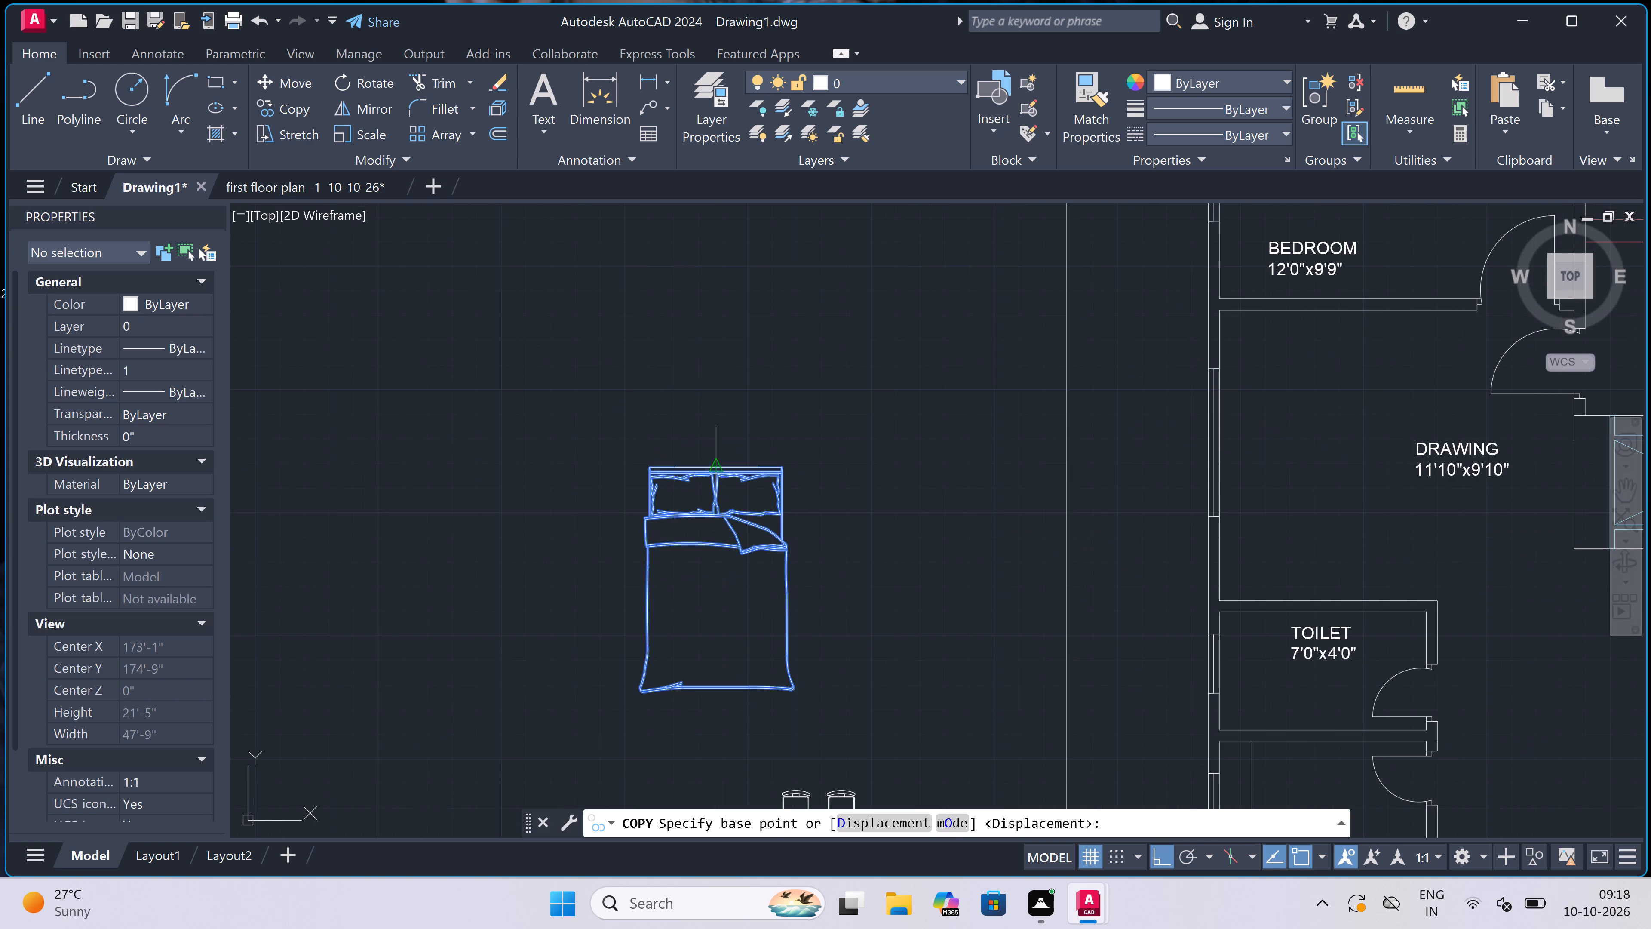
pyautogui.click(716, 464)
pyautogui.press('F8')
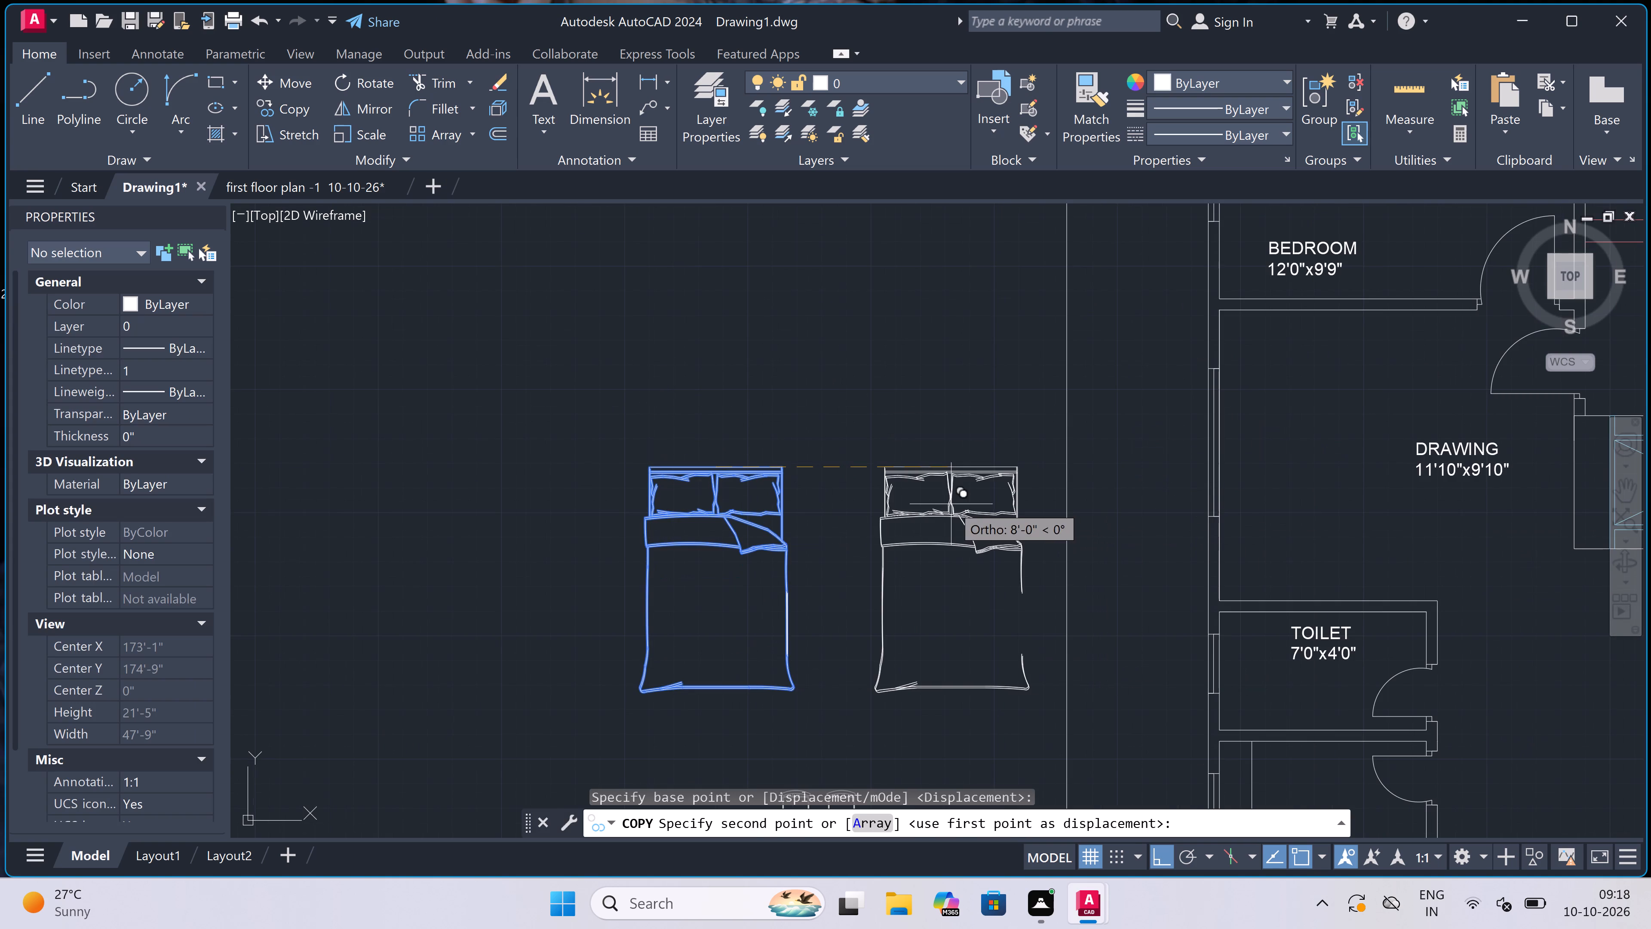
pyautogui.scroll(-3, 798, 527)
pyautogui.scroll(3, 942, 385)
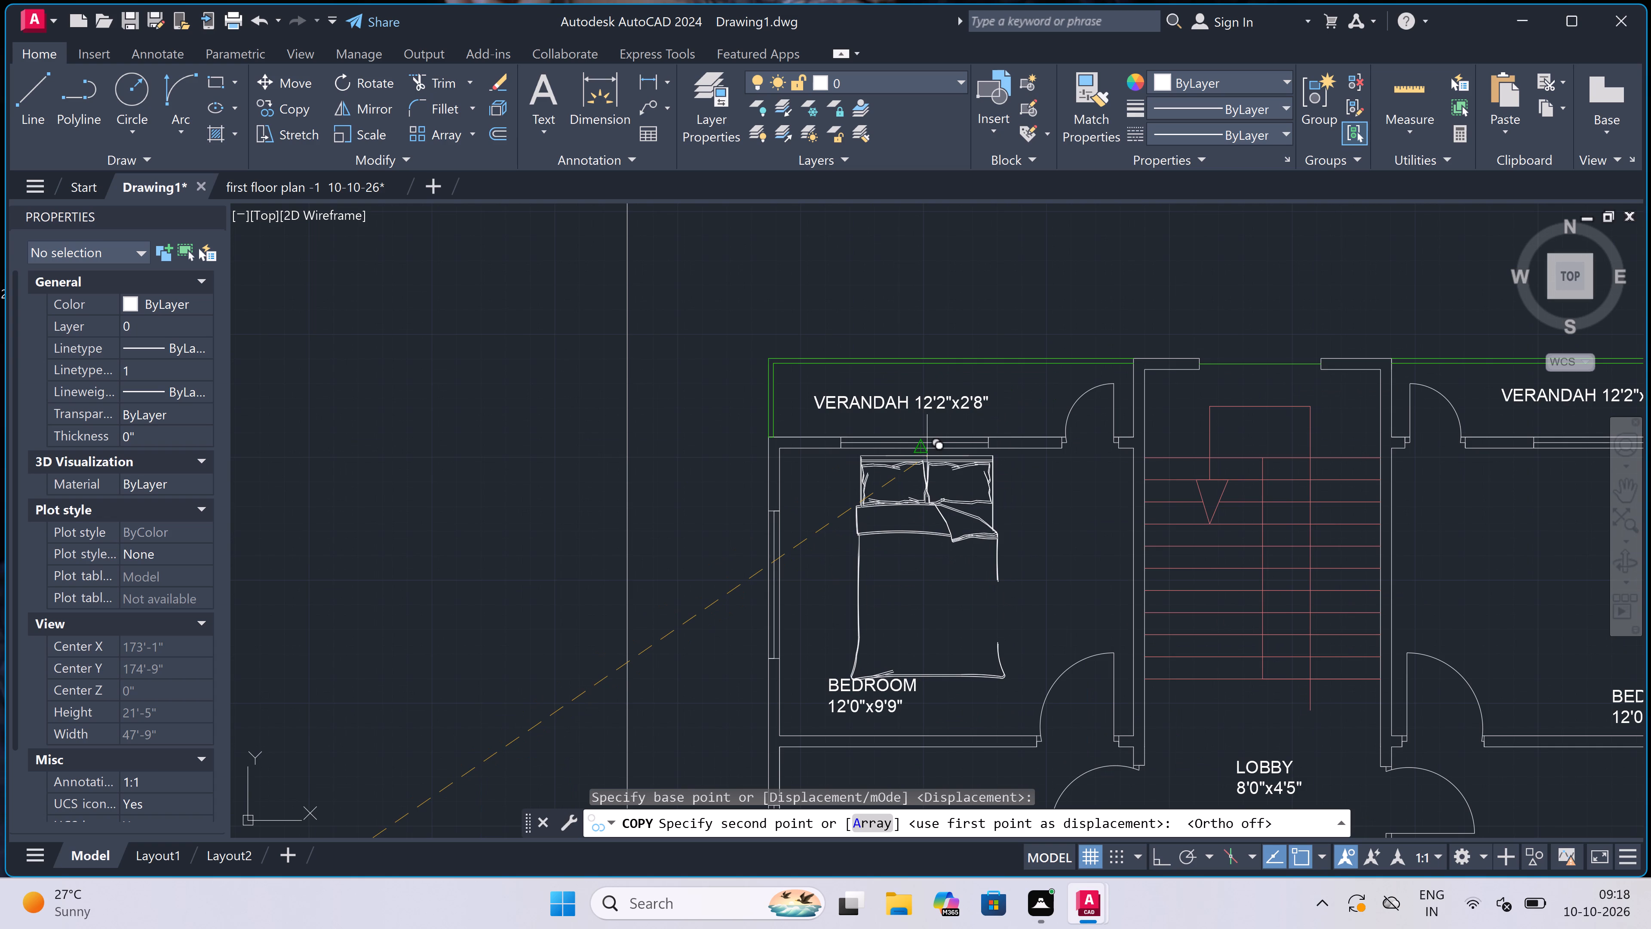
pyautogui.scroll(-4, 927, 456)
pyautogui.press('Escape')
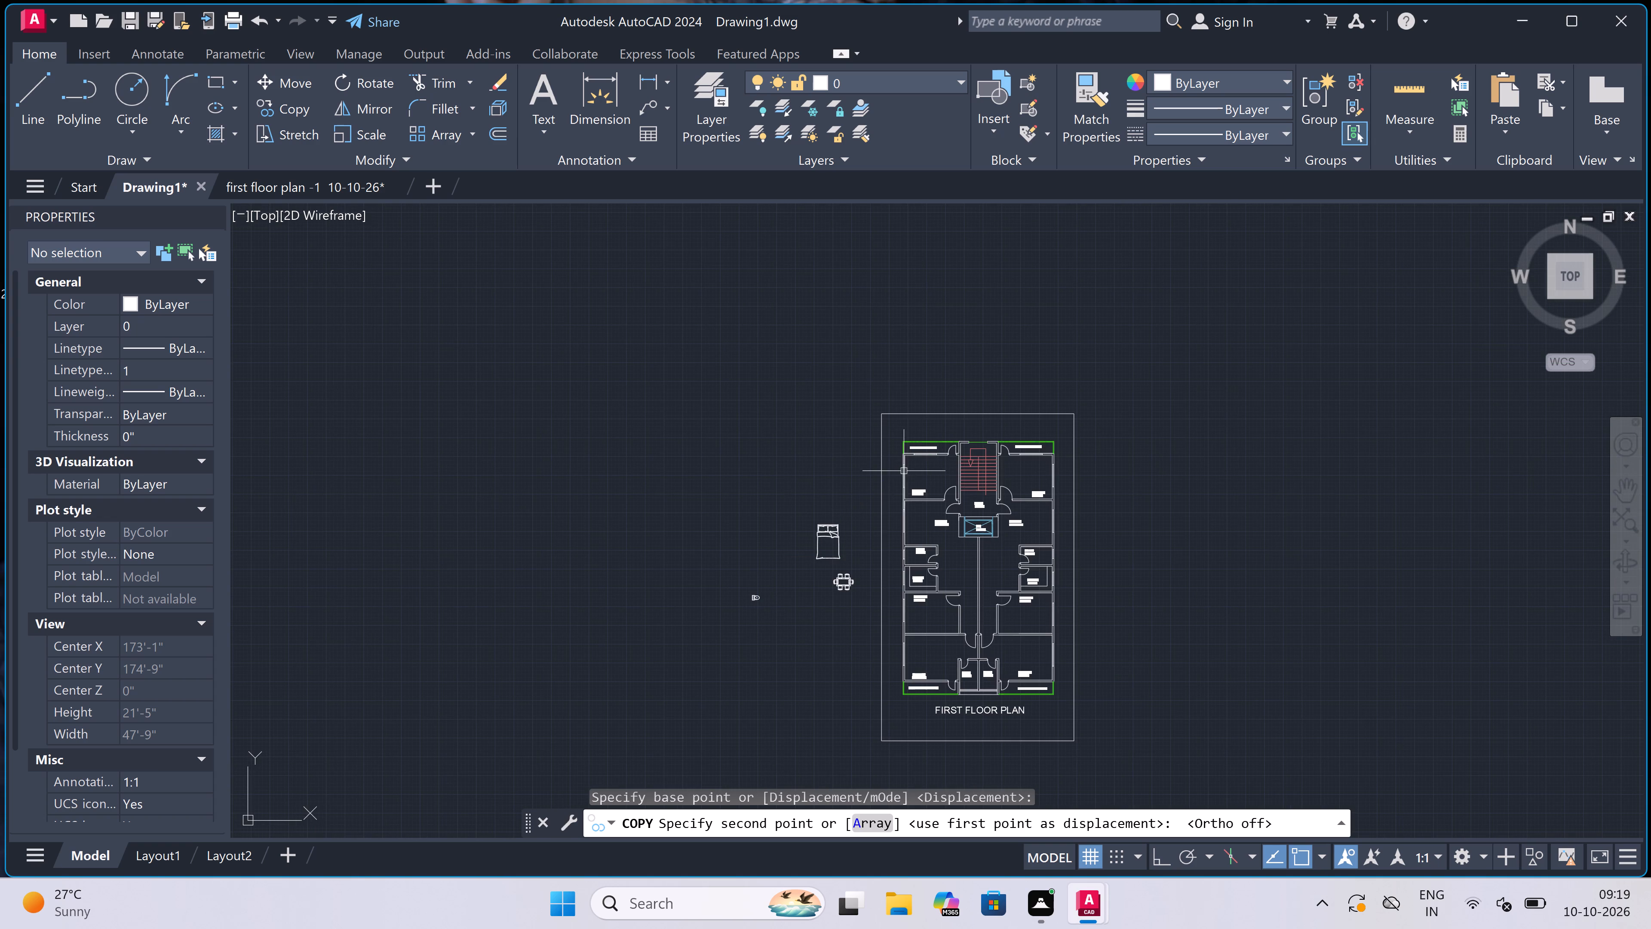
# Scale the bed west of the plan border down slightly, using the middle of its headboard as base point.
pyautogui.scroll(3, 848, 519)
pyautogui.doubleClick(850, 517)
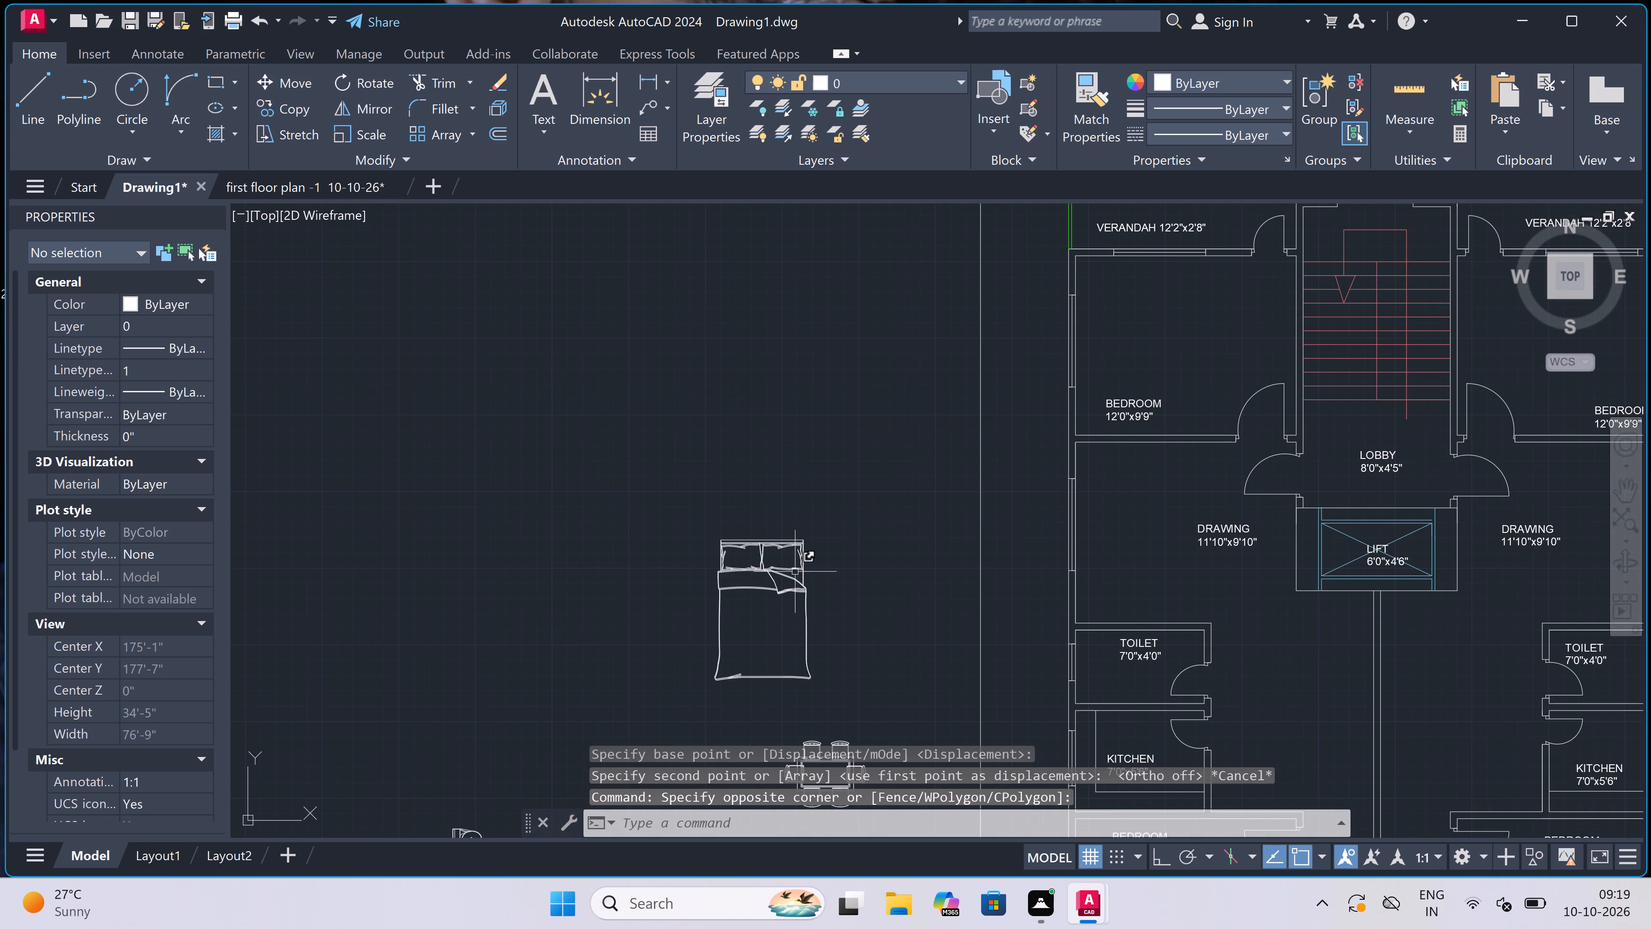
pyautogui.click(859, 486)
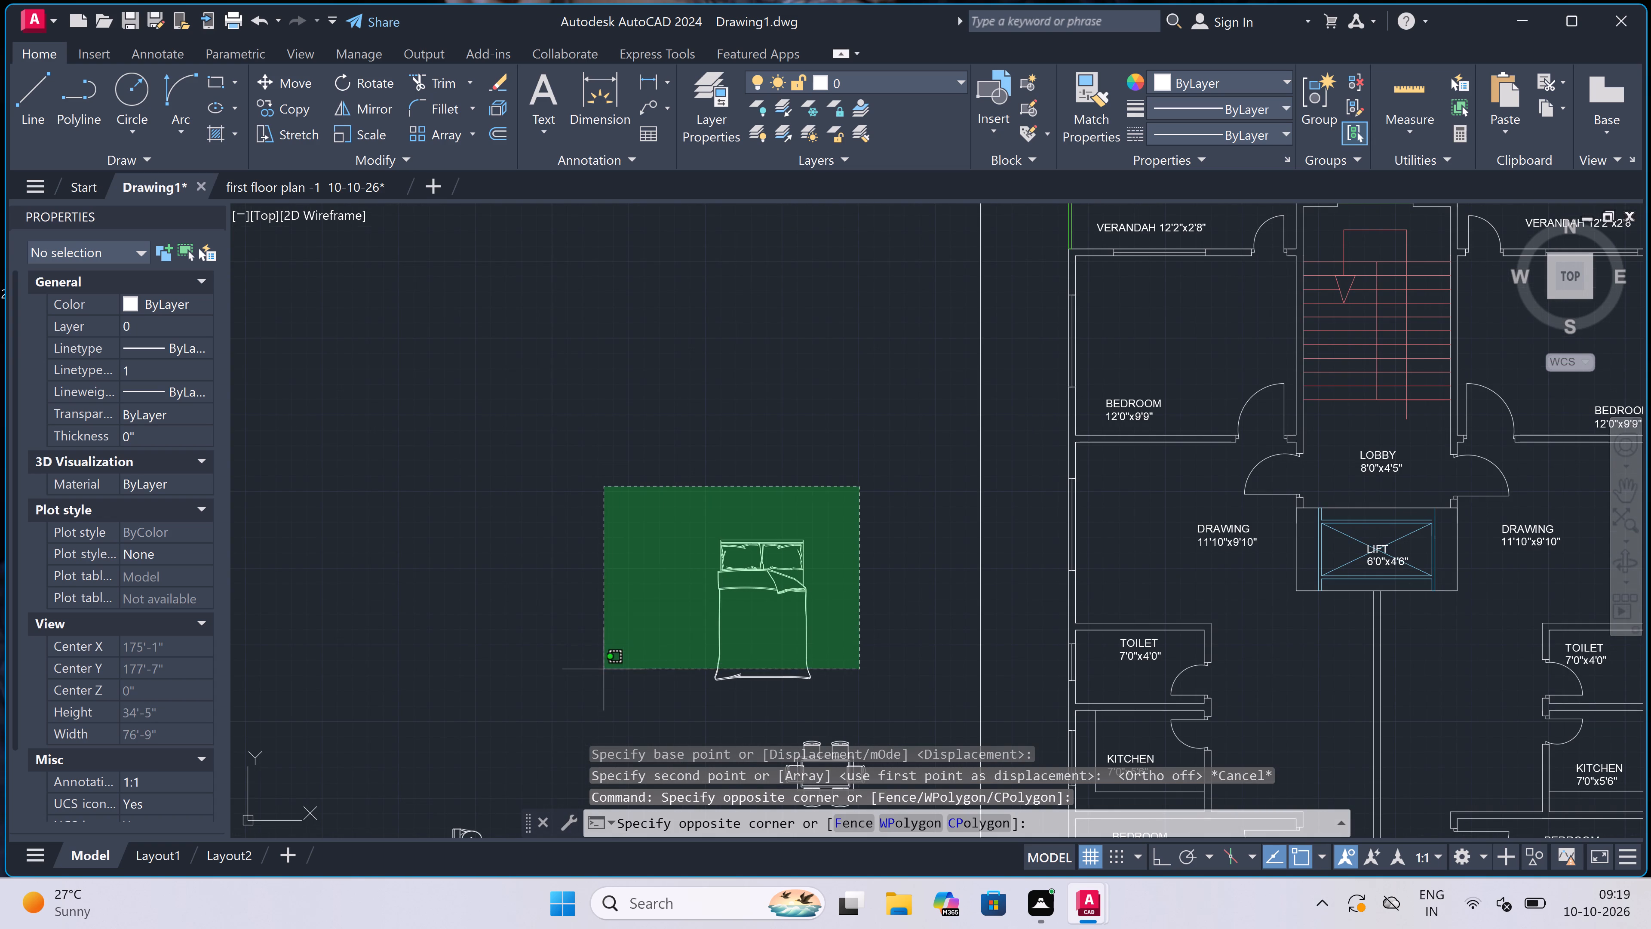
pyautogui.click(594, 686)
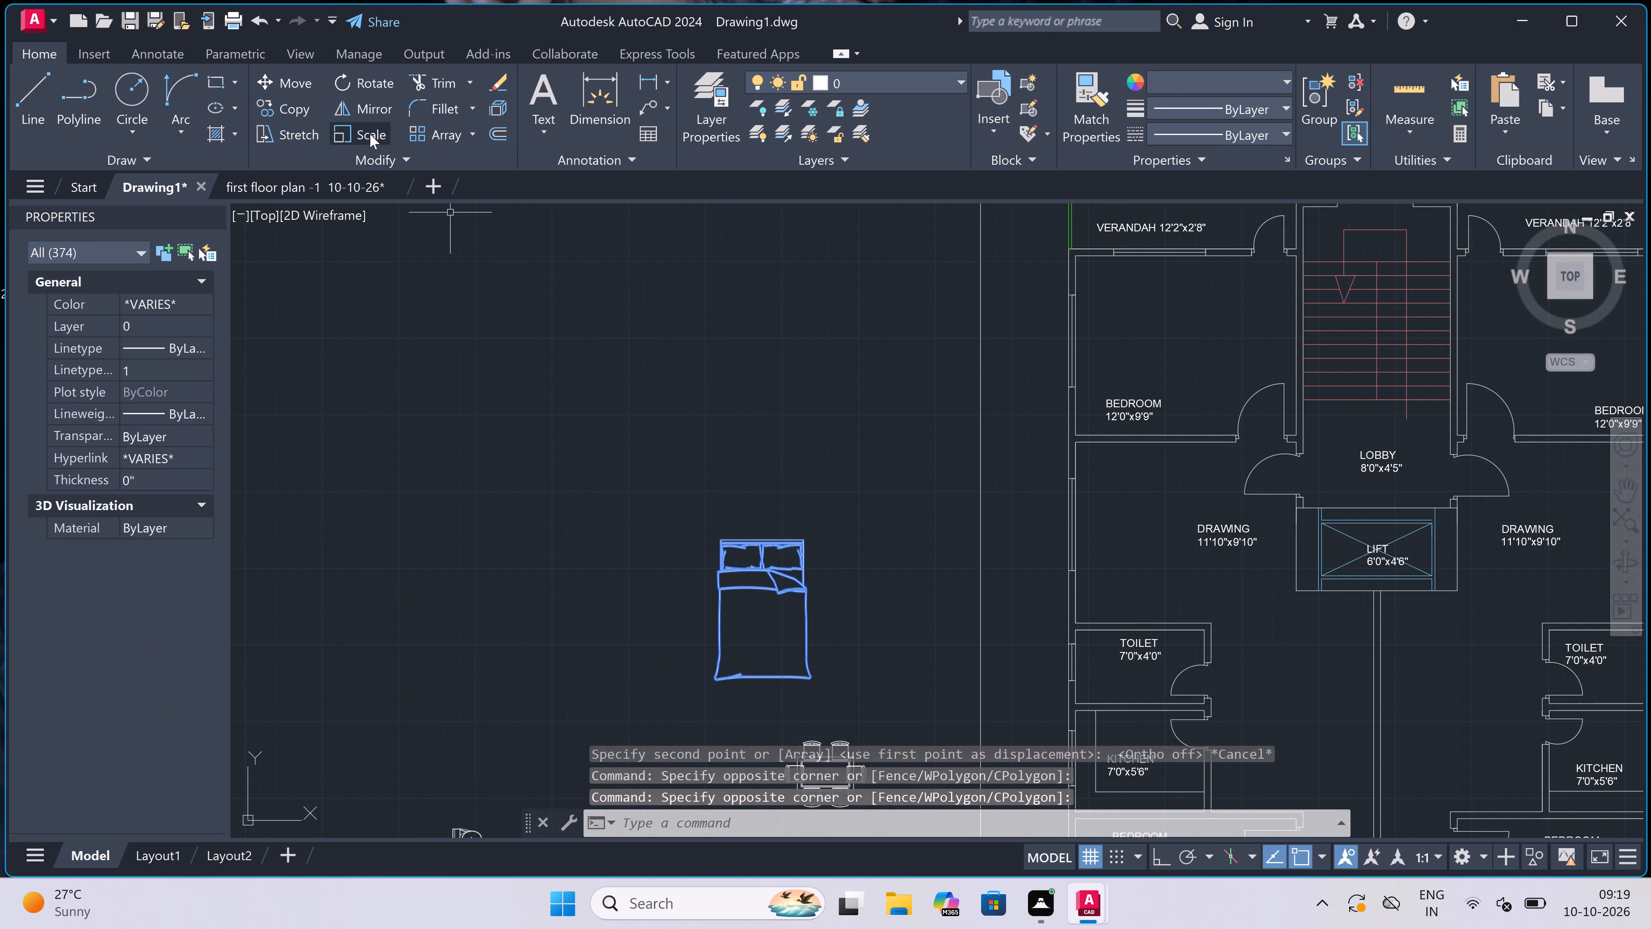
pyautogui.click(370, 132)
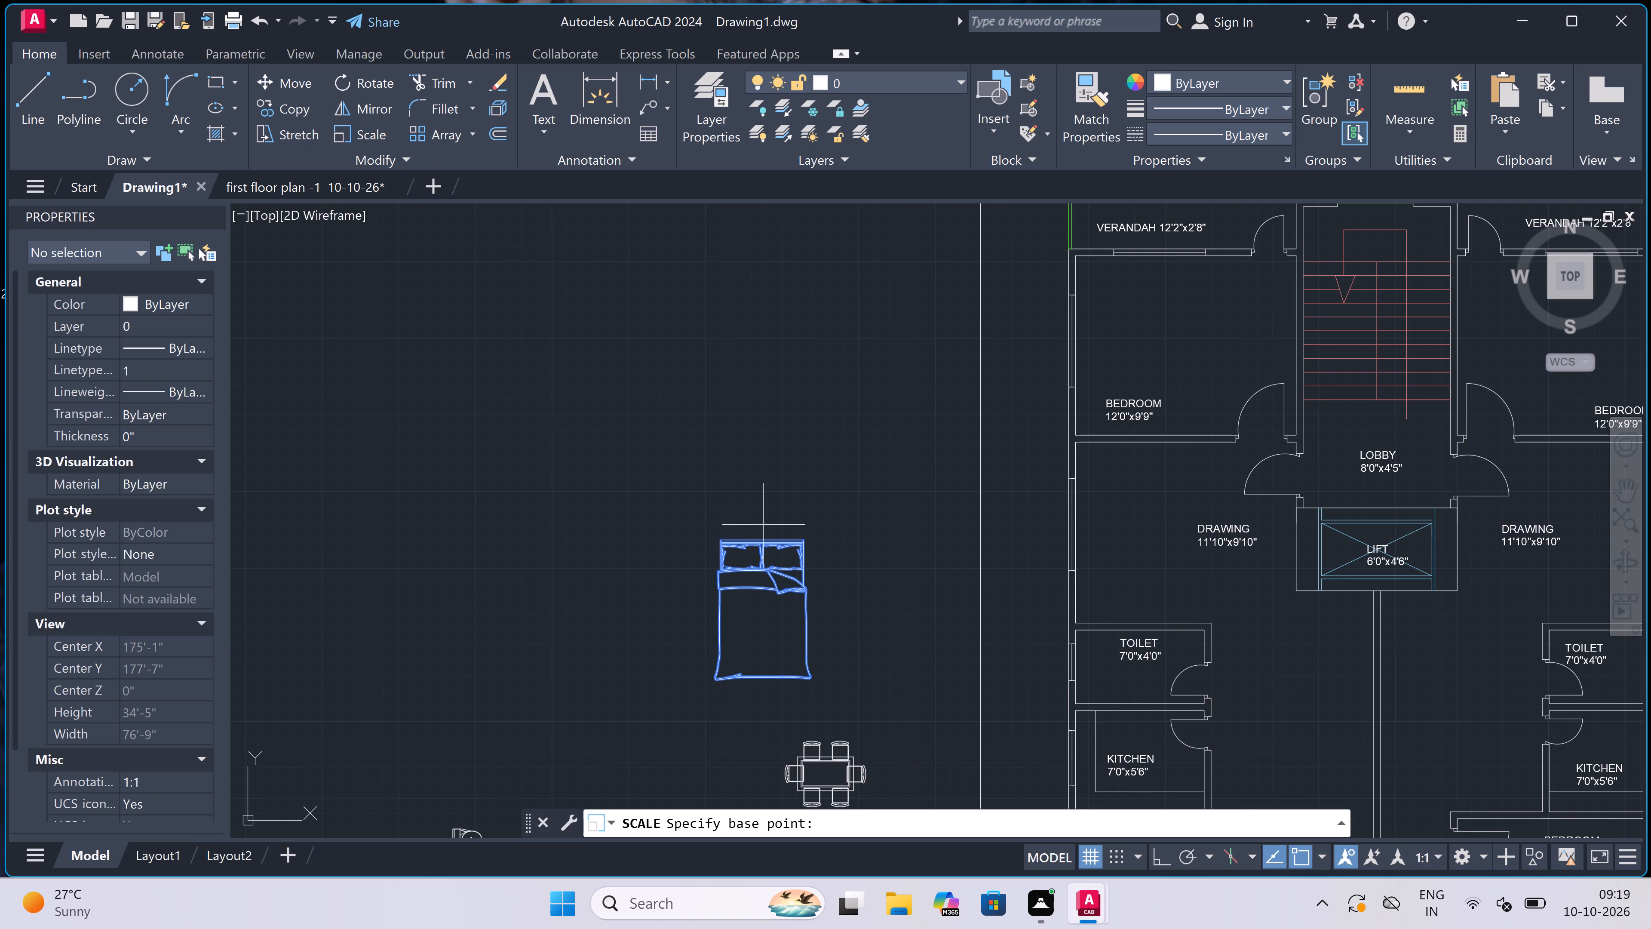
pyautogui.click(761, 535)
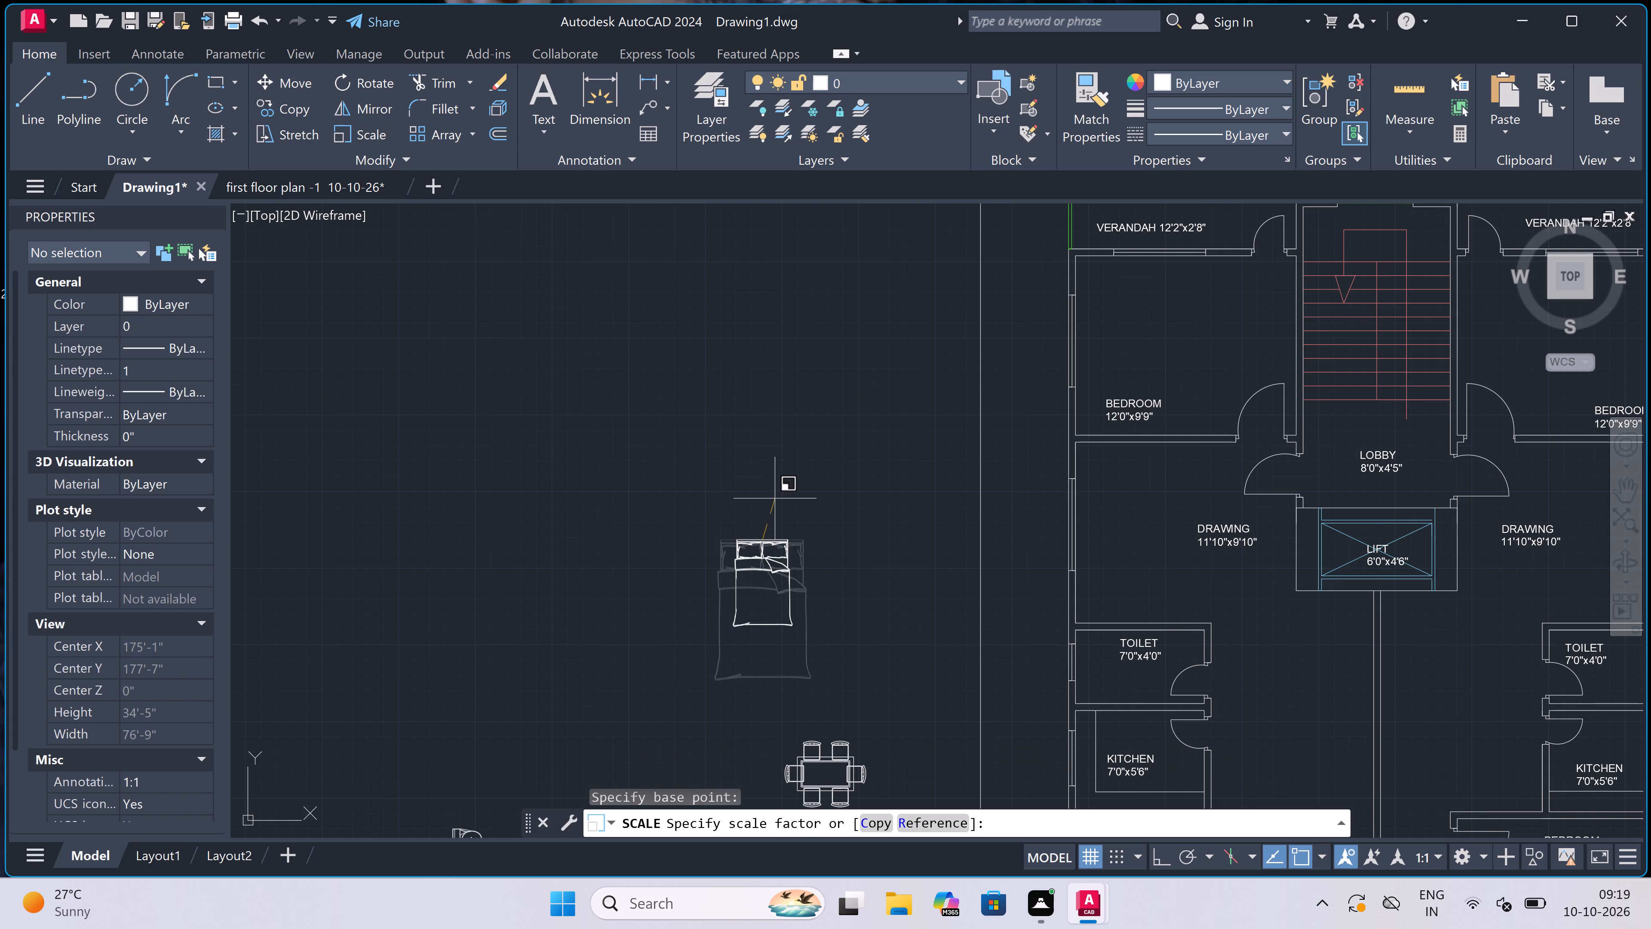
pyautogui.click(775, 483)
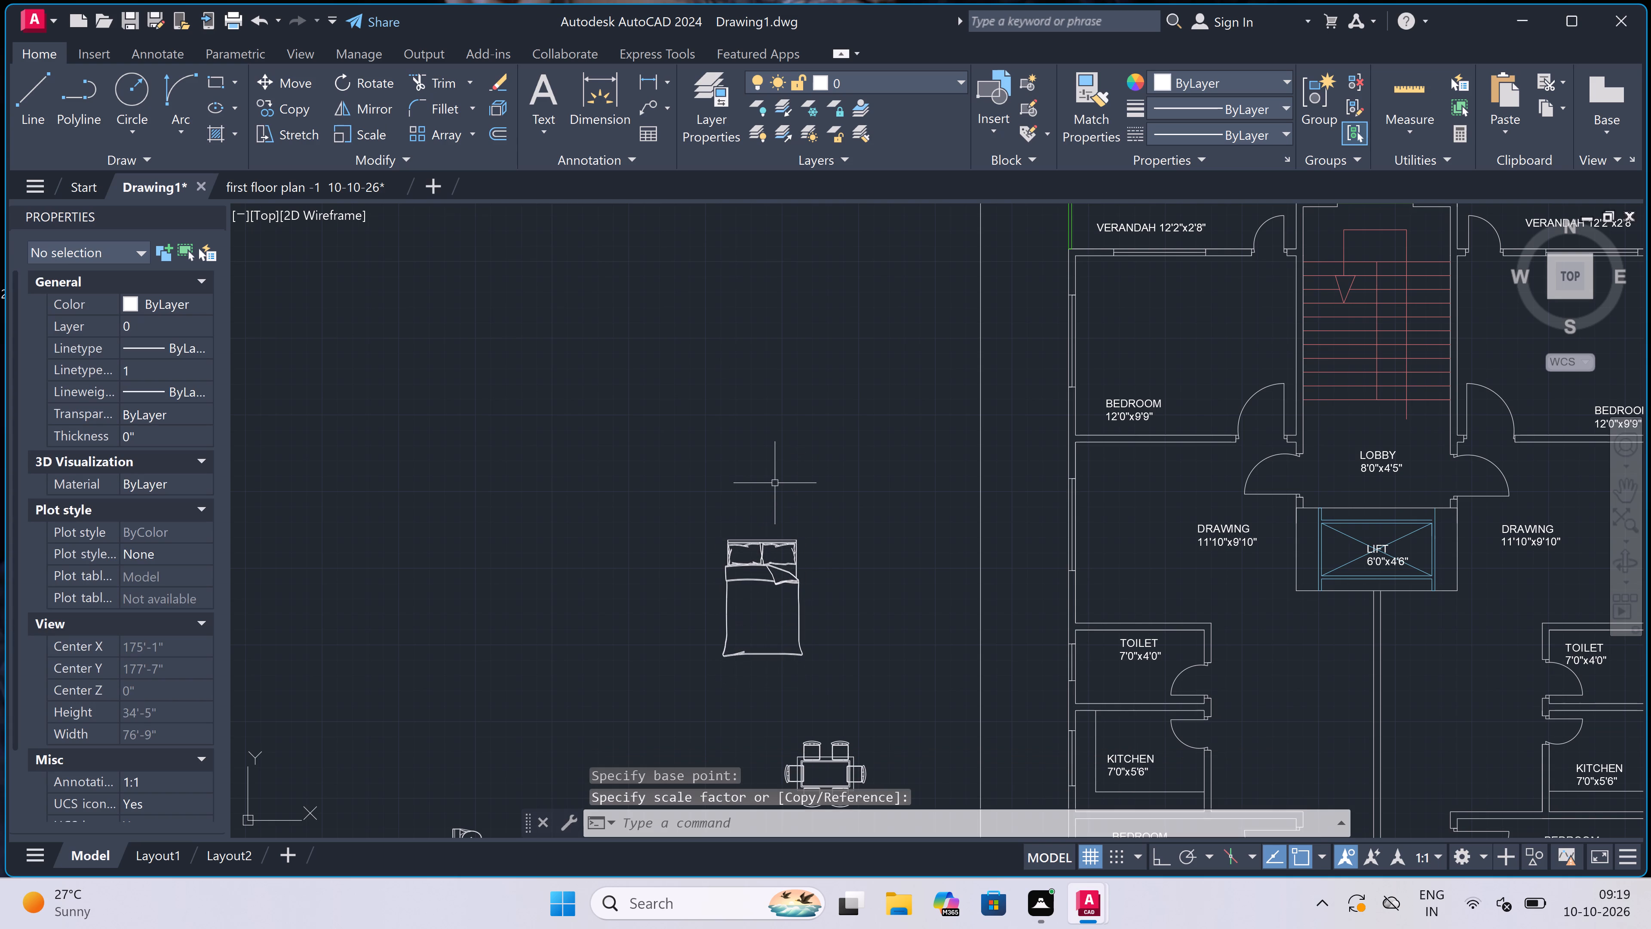
# Copy the bed by its headboard midpoint into the north-west 12'0"x9'9" bedroom, headboard just inside the verandah window wall.
pyautogui.moveTo(820, 501); pyautogui.dragTo(822, 505)
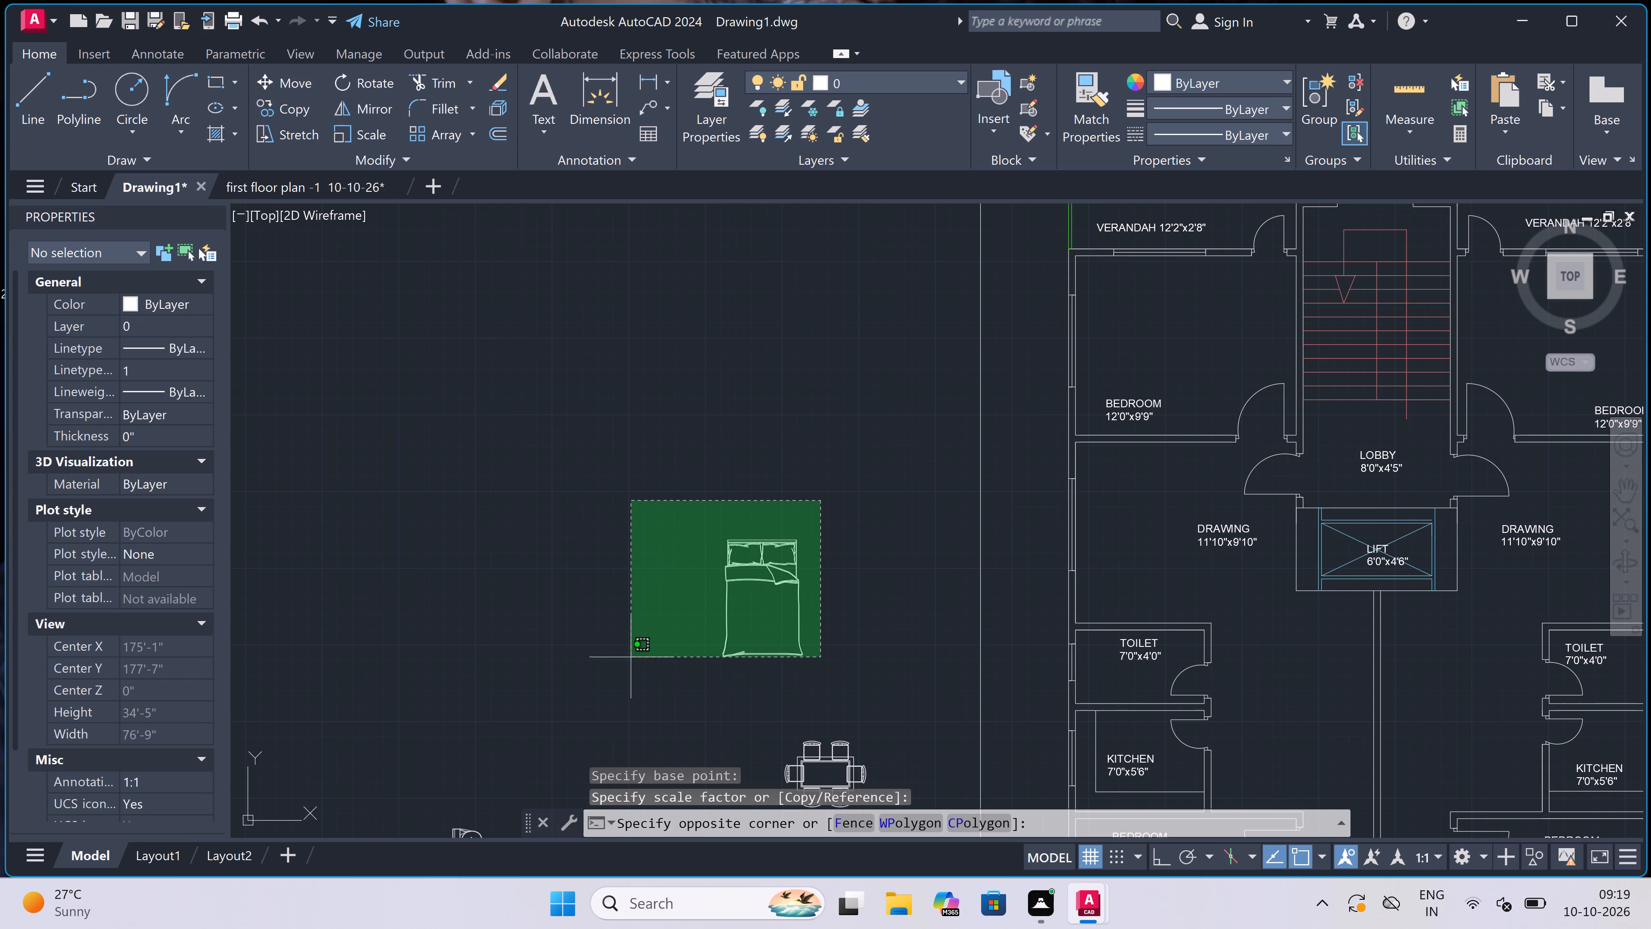
pyautogui.click(634, 663)
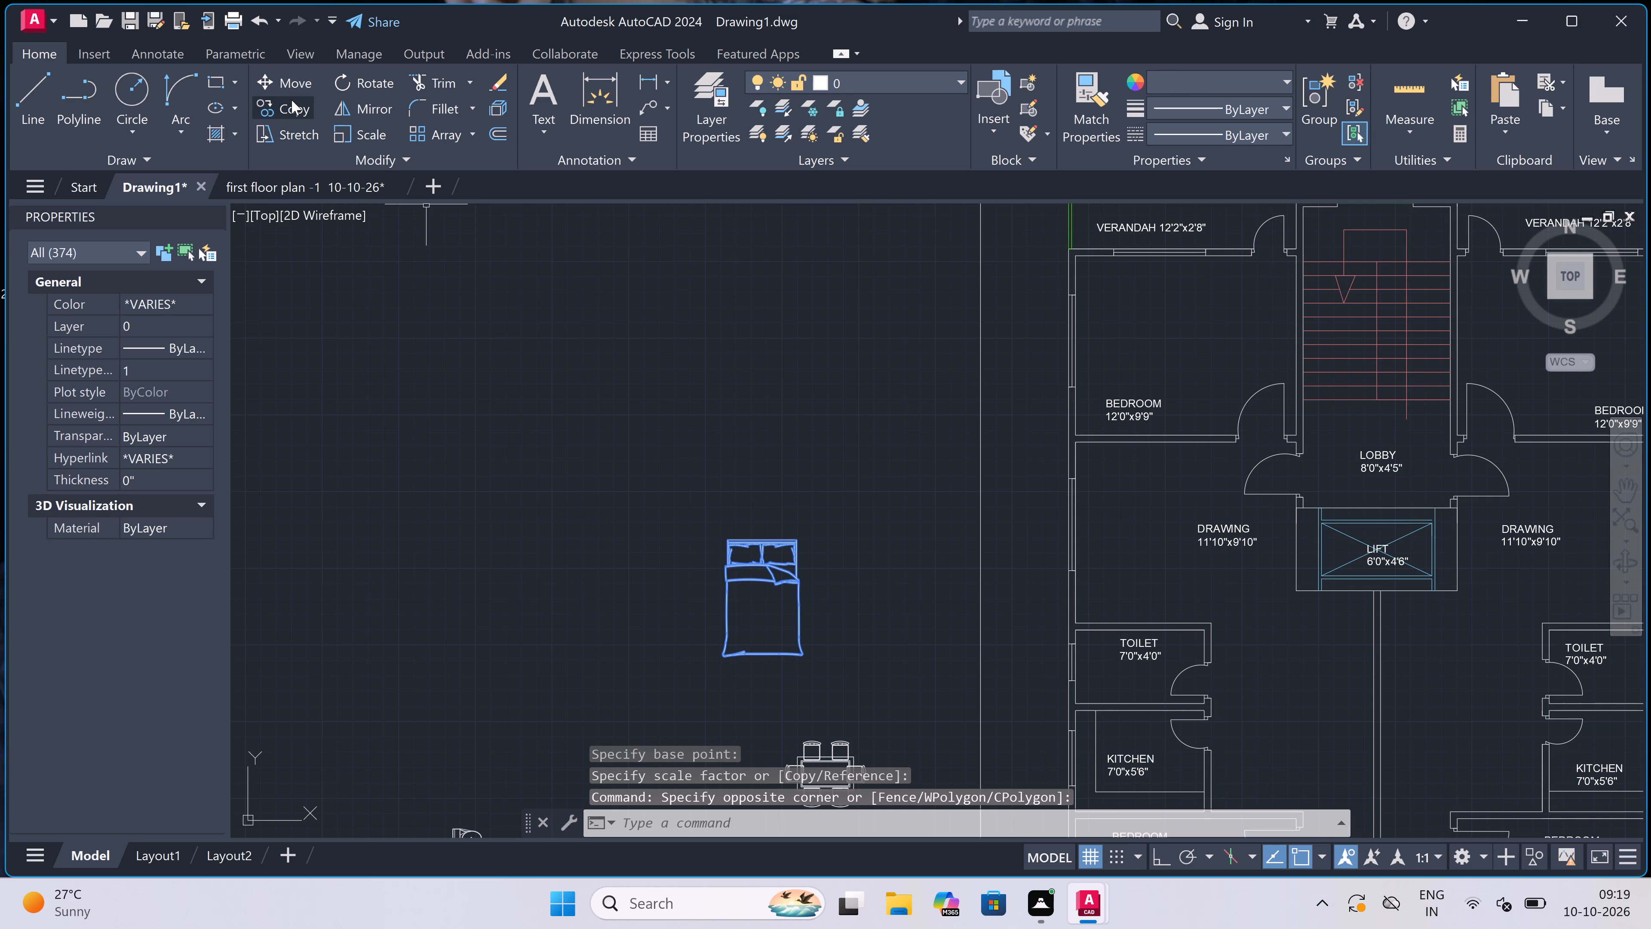
pyautogui.click(292, 102)
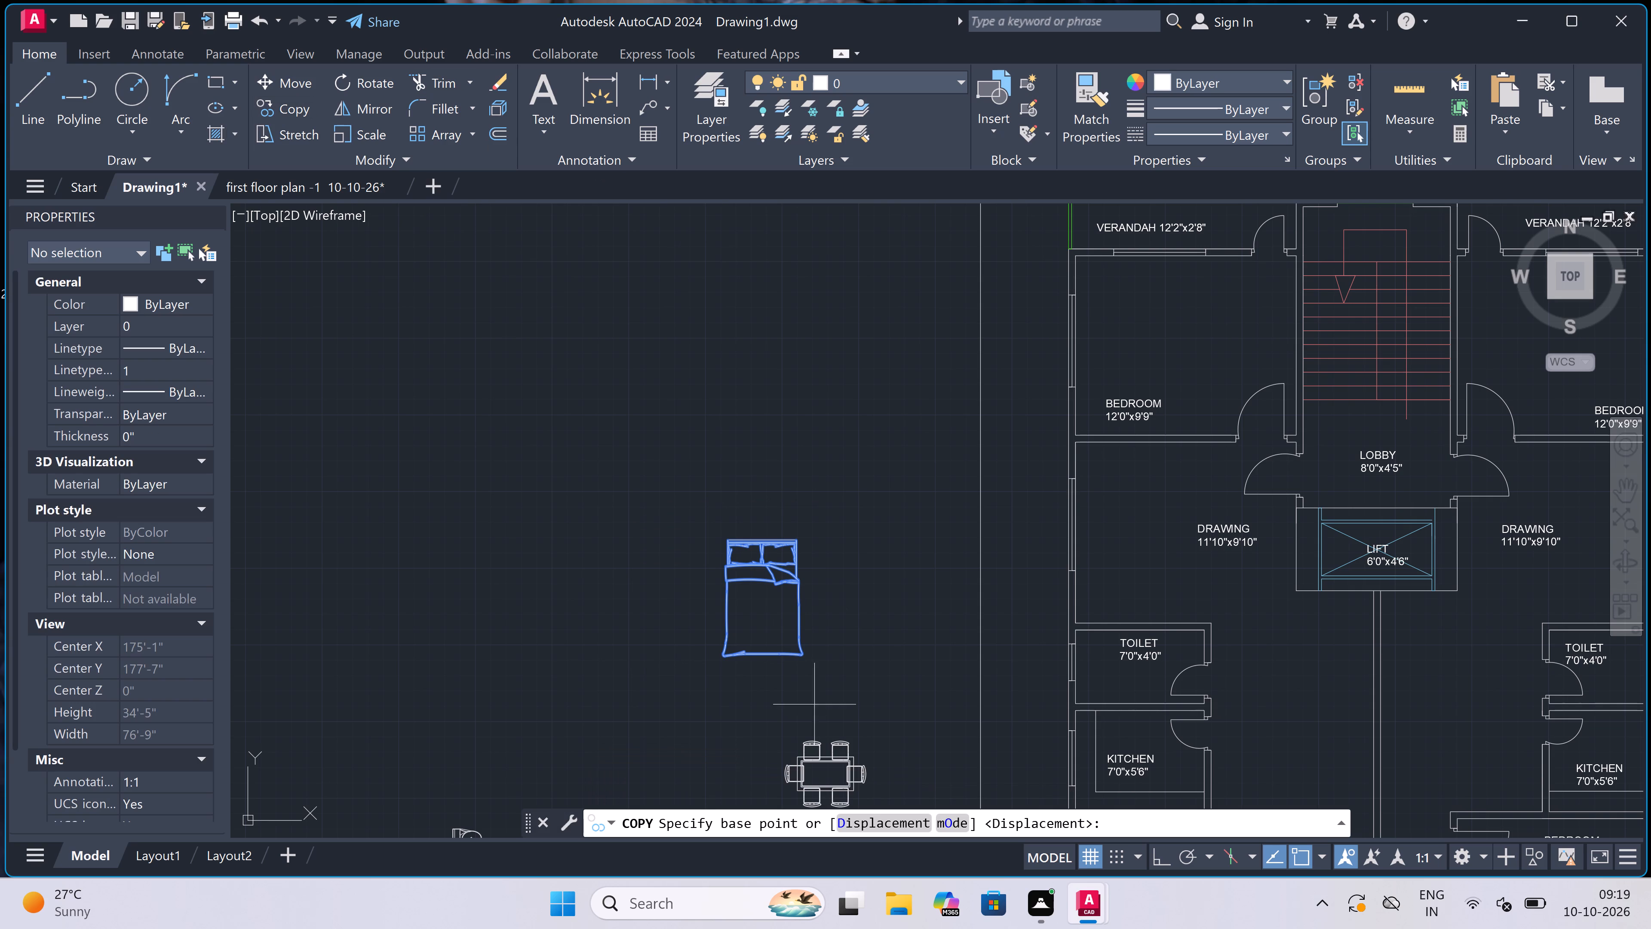
pyautogui.scroll(3, 766, 538)
pyautogui.click(749, 549)
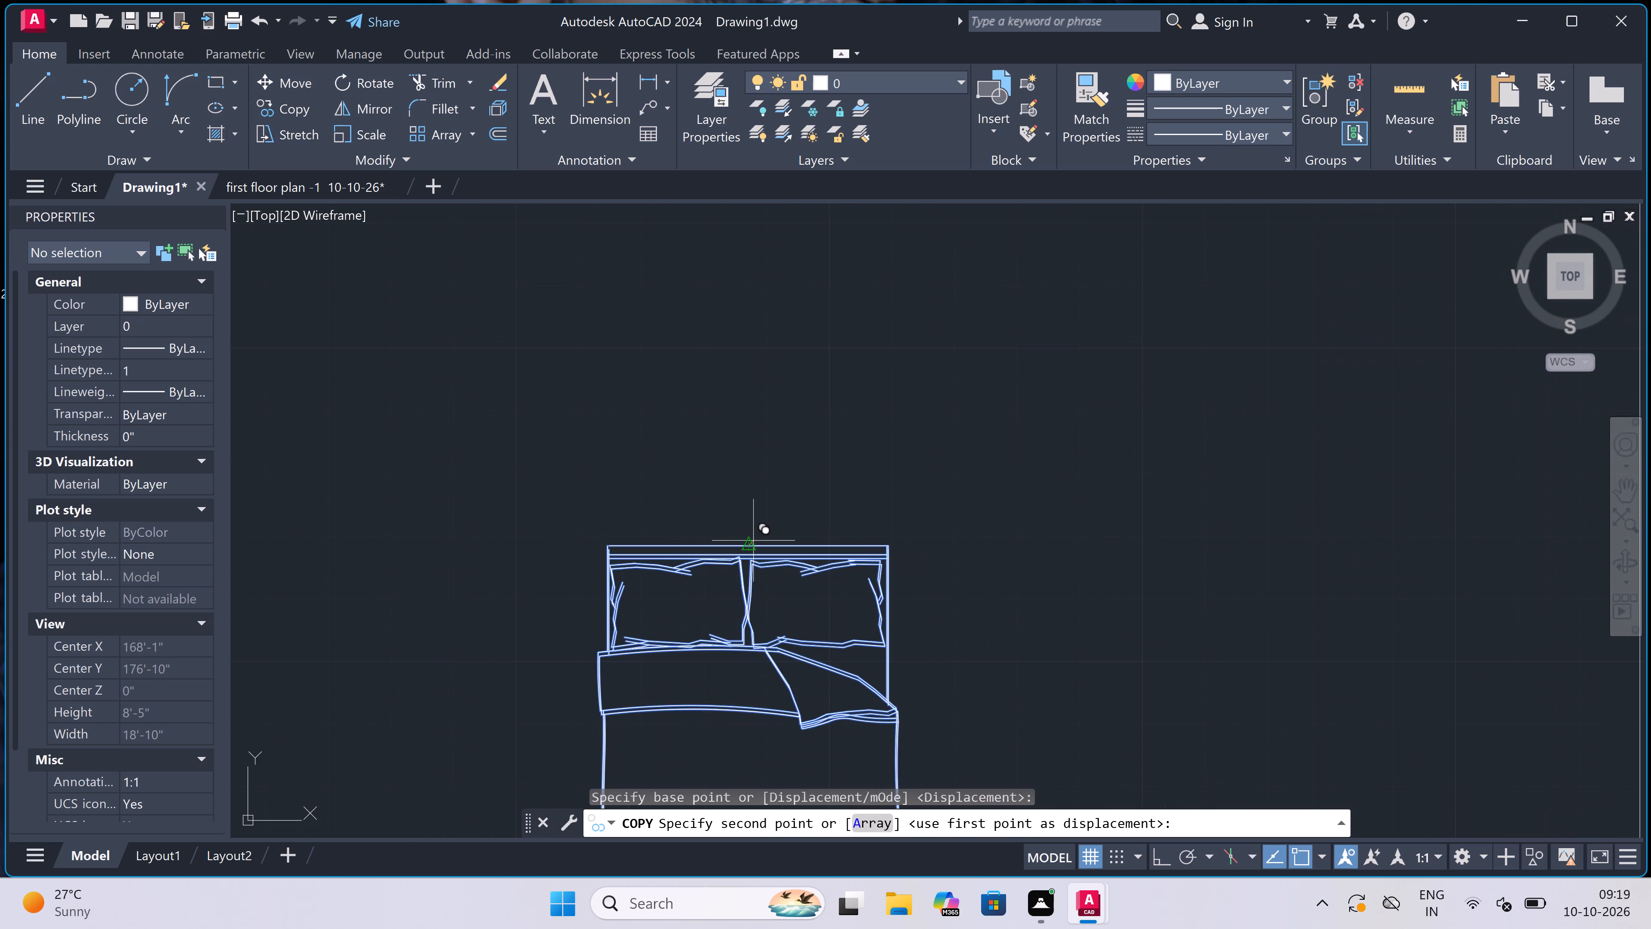
pyautogui.scroll(-5, 911, 442)
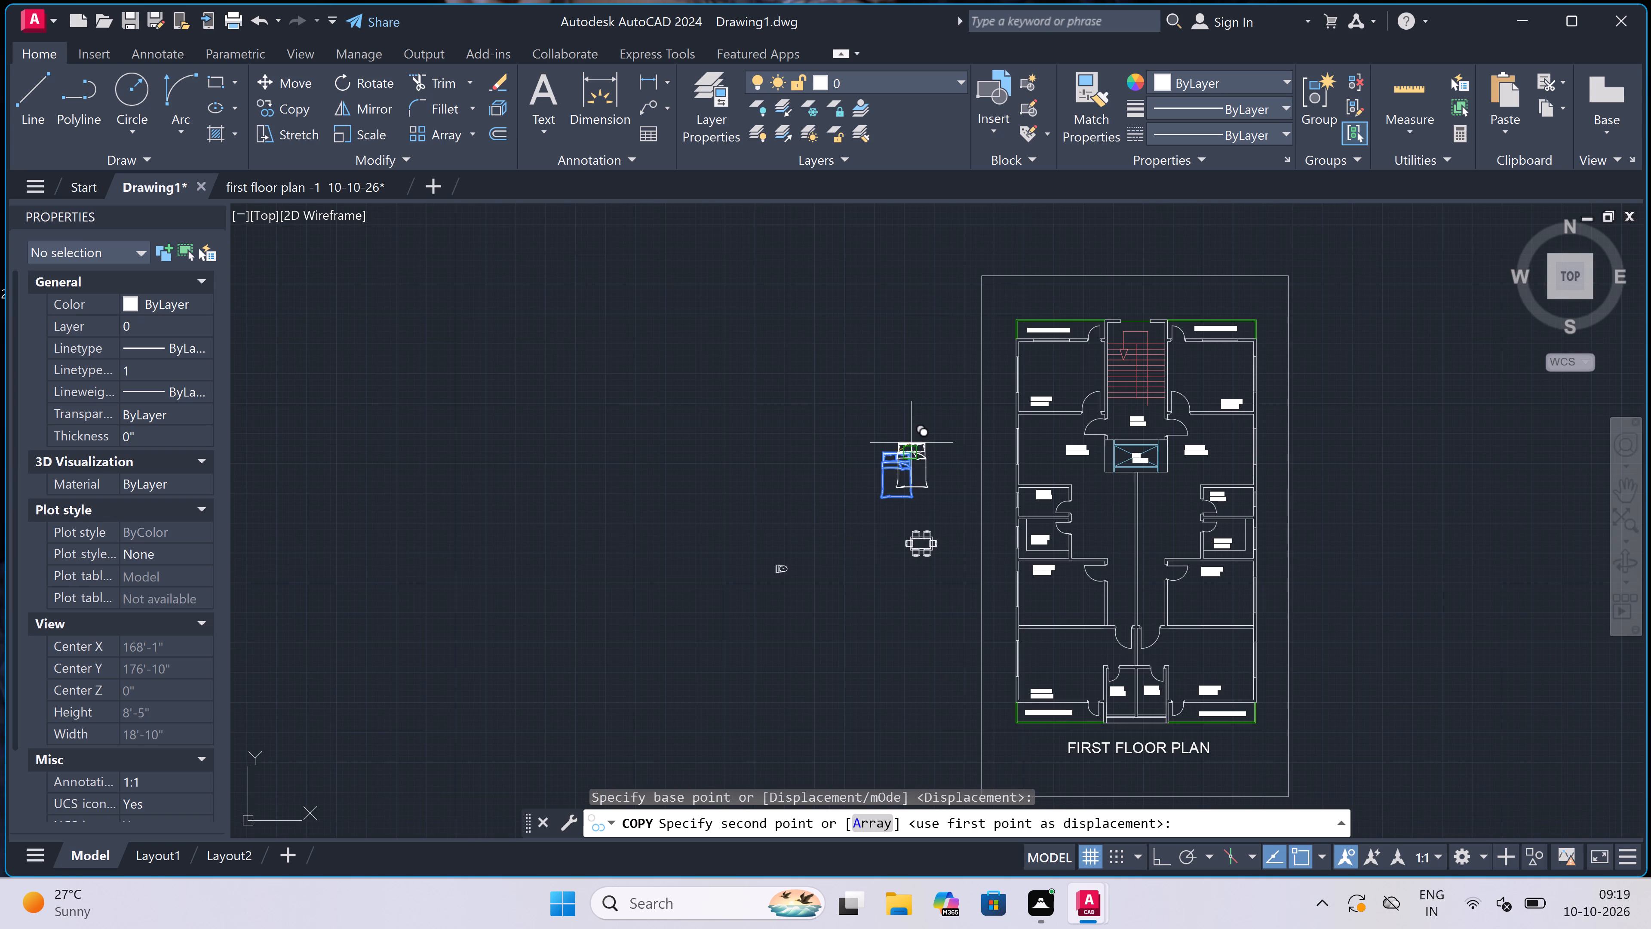
pyautogui.scroll(4, 1088, 317)
pyautogui.scroll(-3, 941, 421)
pyautogui.scroll(4, 914, 443)
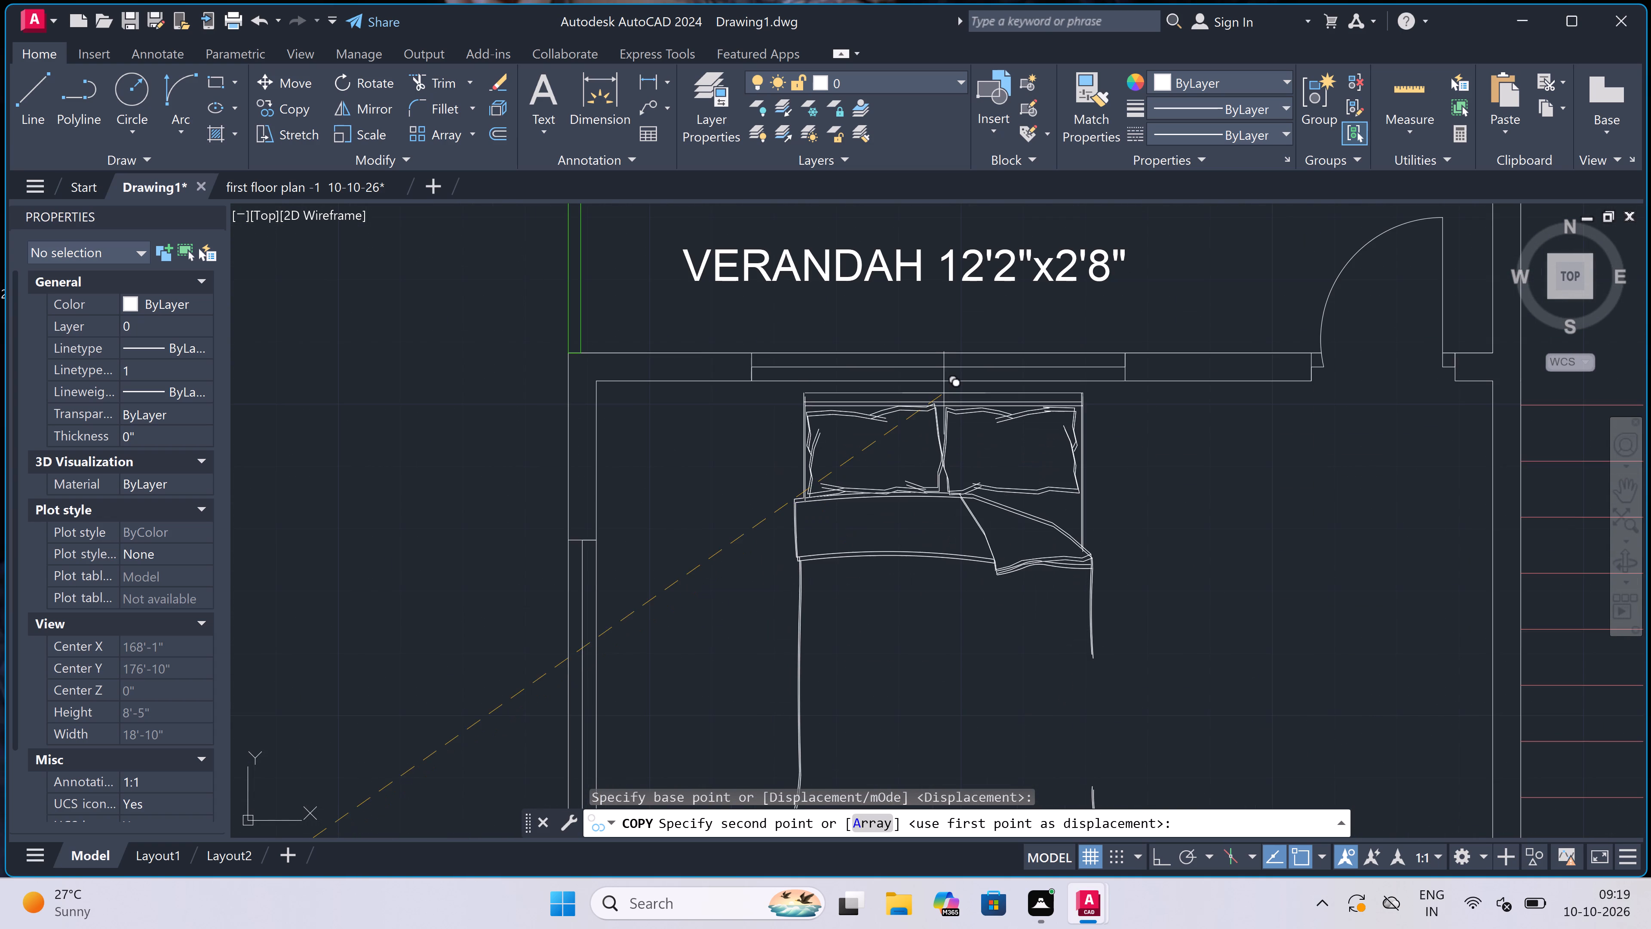
pyautogui.scroll(2, 911, 392)
pyautogui.click(914, 378)
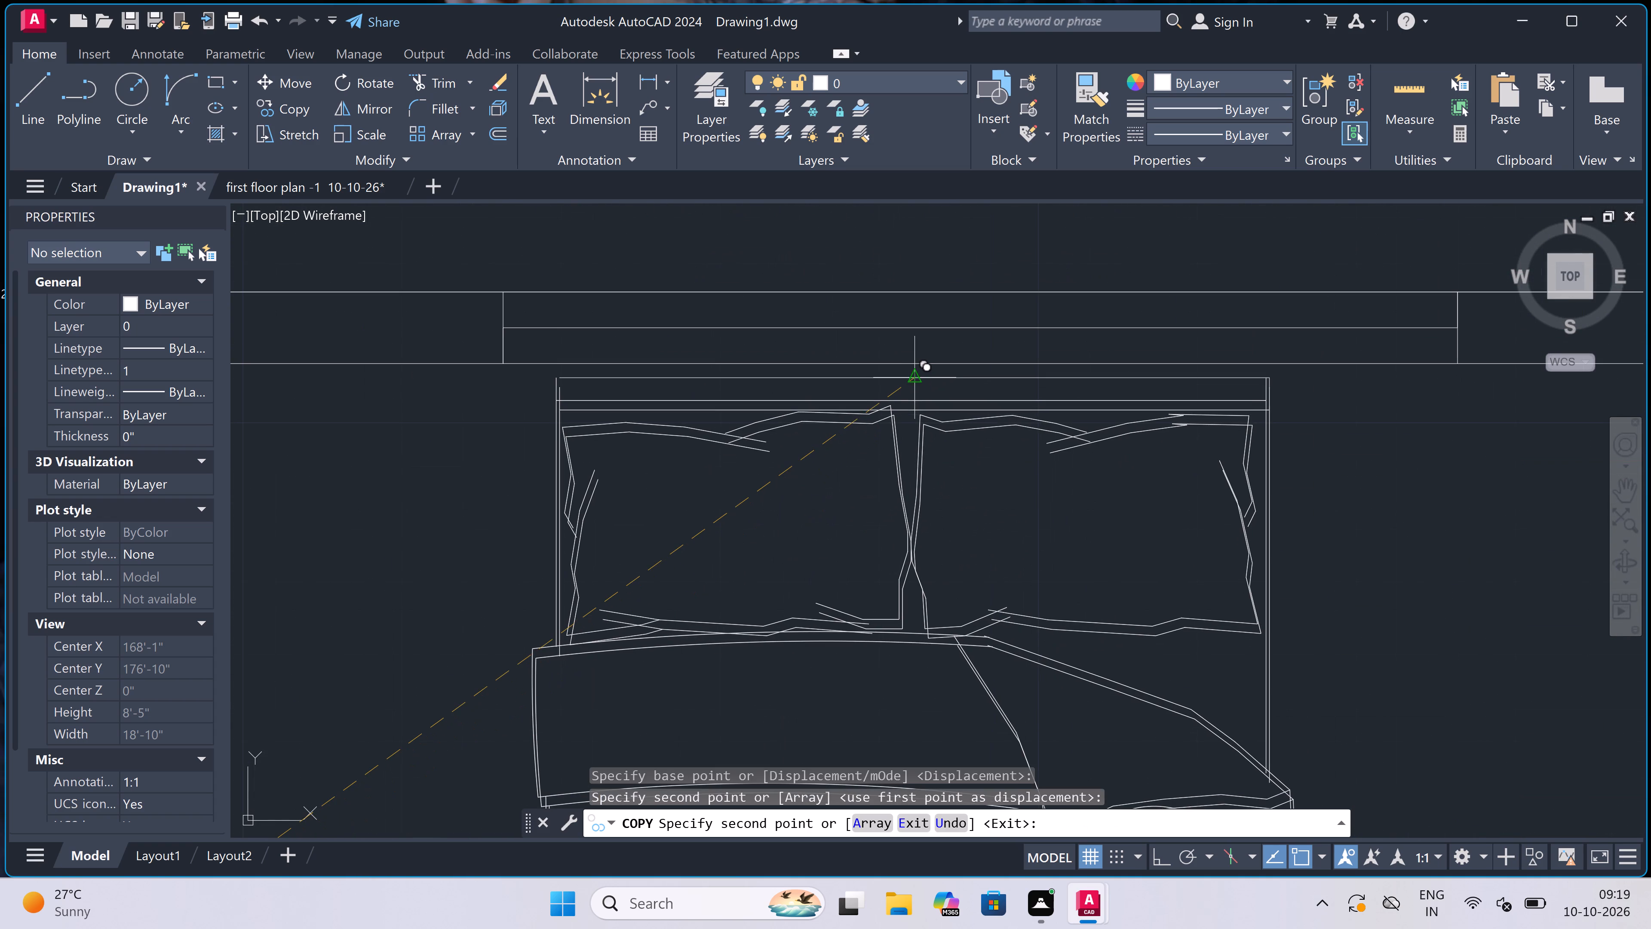
# Place another copy of the bed in the north-east 12'0"x9'9" bedroom, headboard just inside the verandah window wall, and end the copying.
pyautogui.scroll(-7, 896, 392)
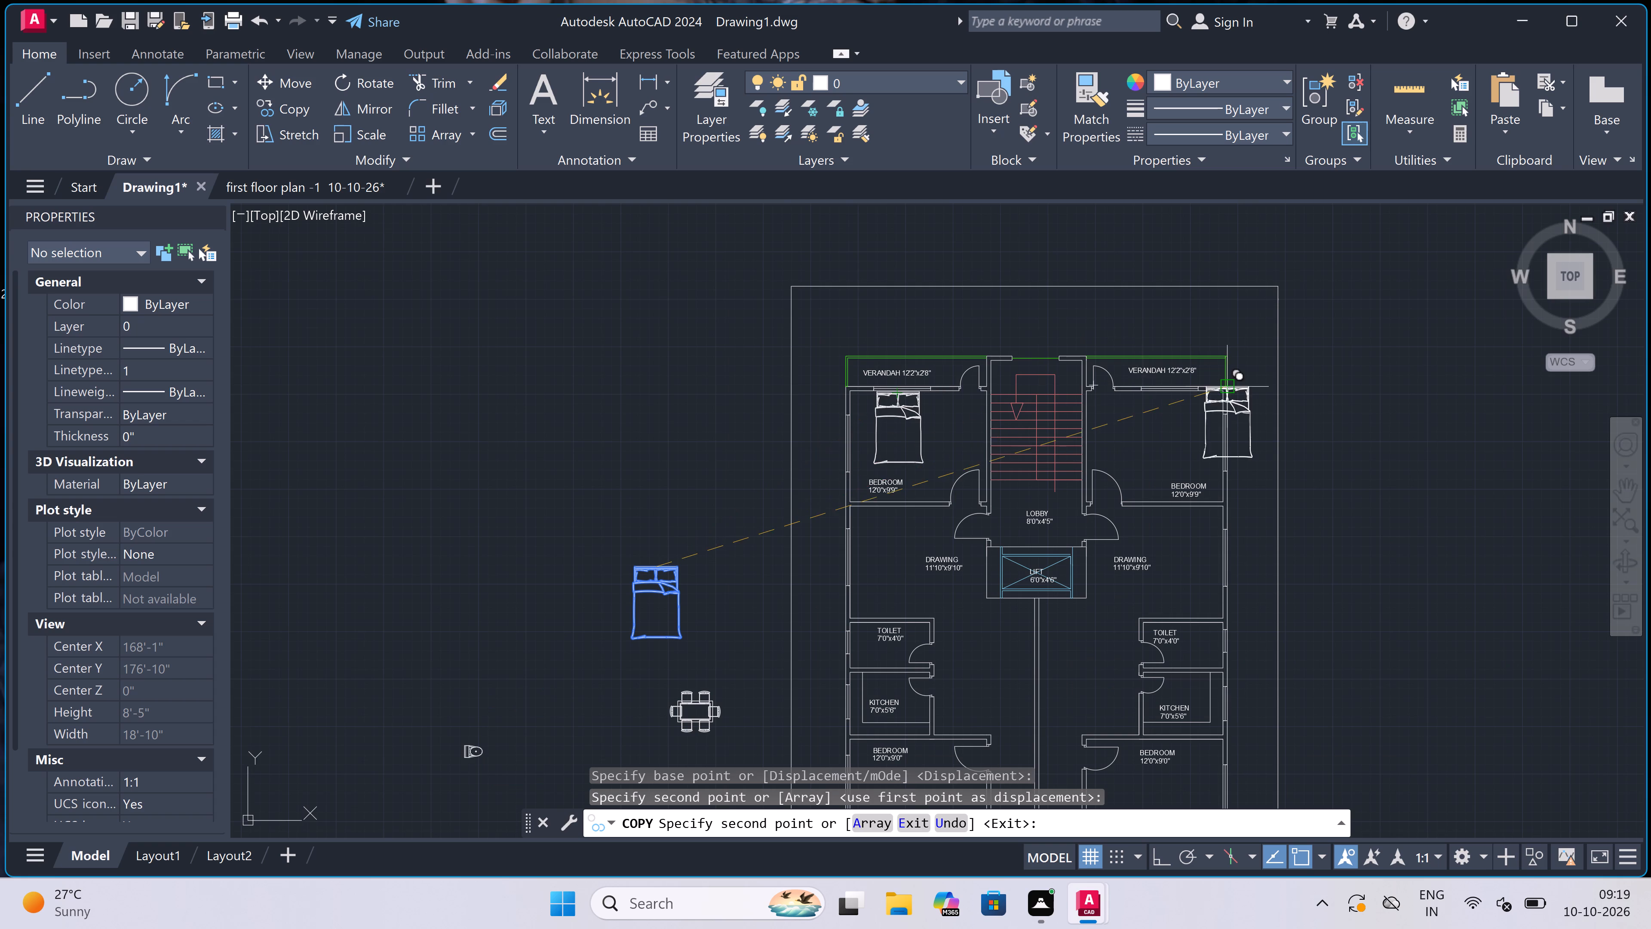
pyautogui.scroll(2, 1233, 386)
pyautogui.scroll(1, 1030, 397)
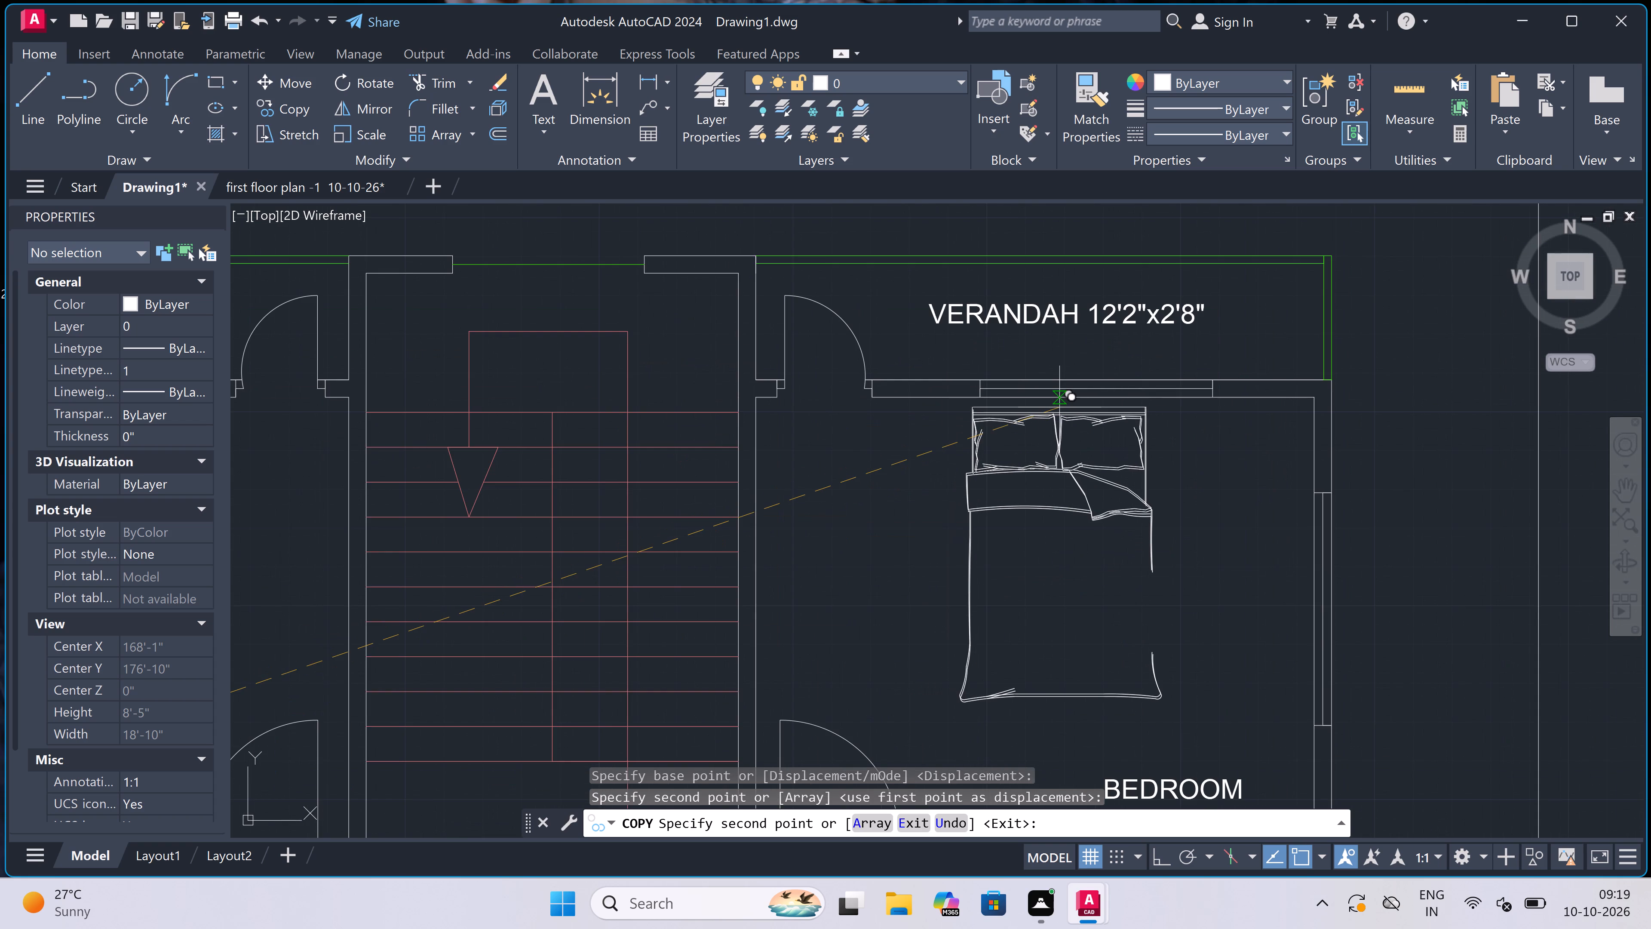
pyautogui.scroll(3, 1109, 411)
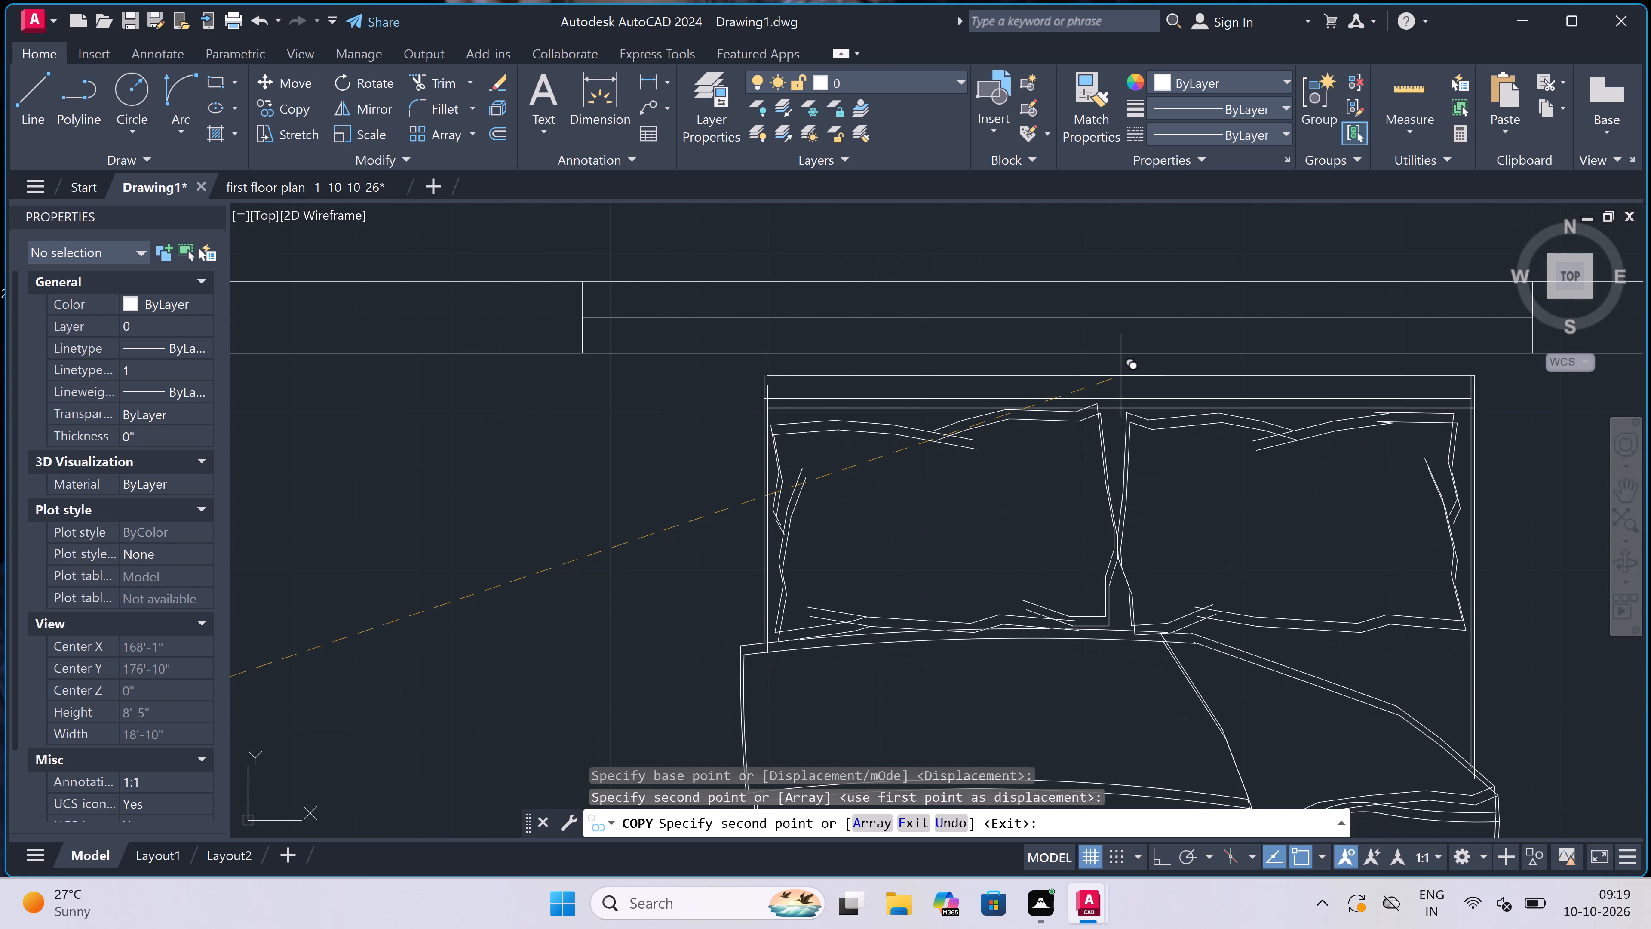
pyautogui.click(1122, 376)
pyautogui.scroll(-9, 1056, 365)
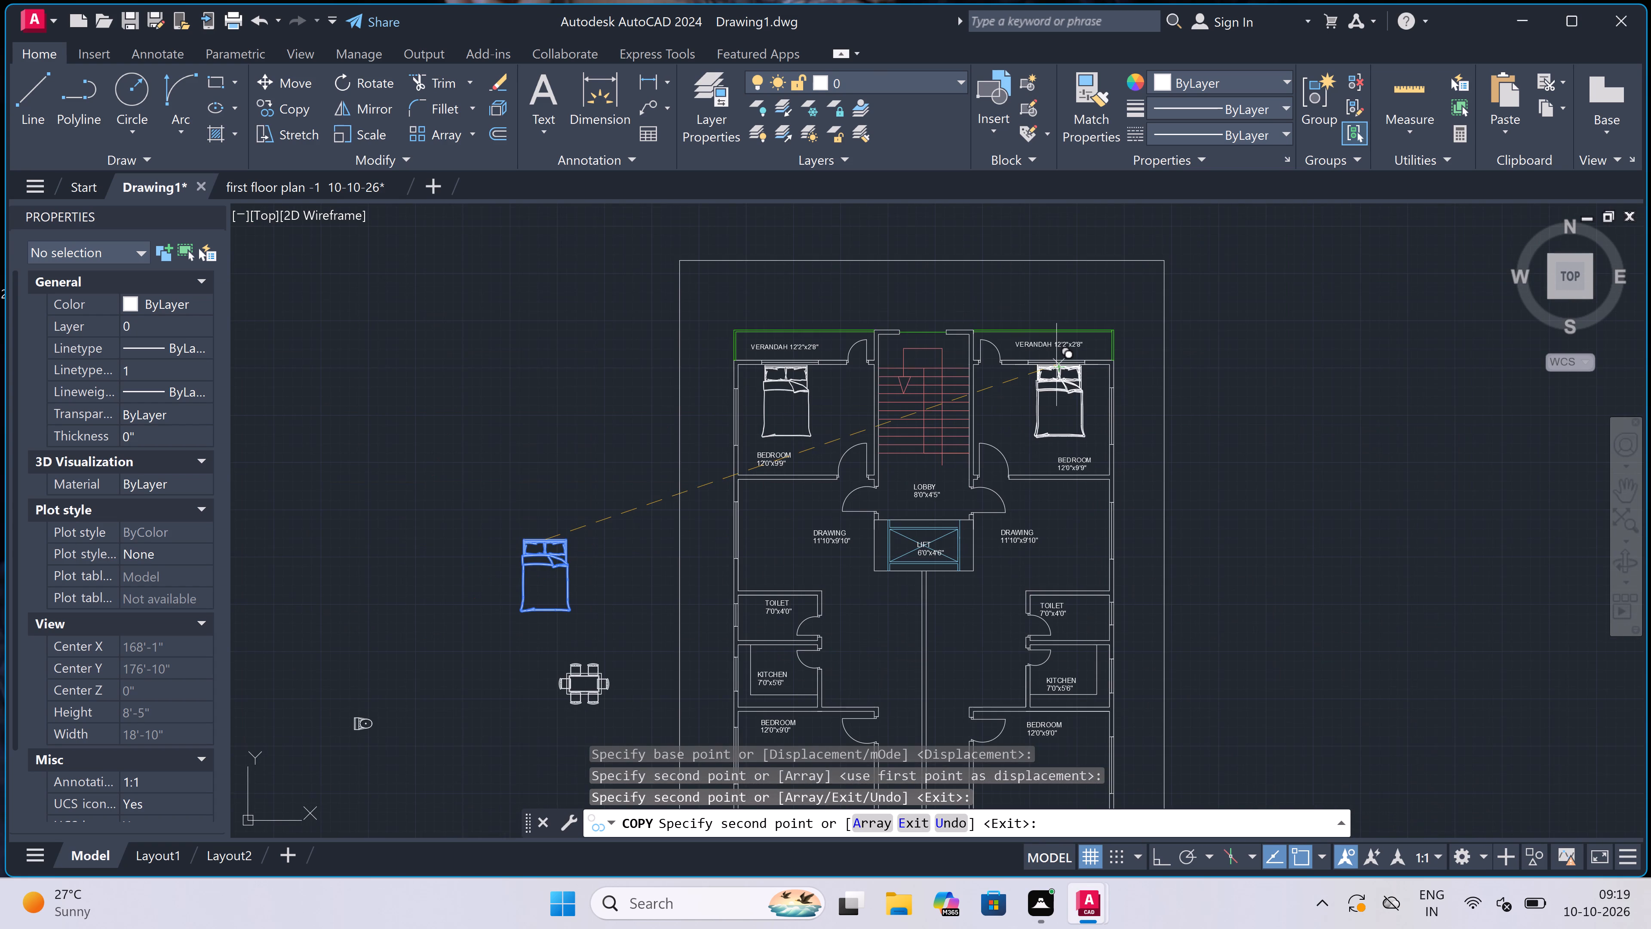
pyautogui.scroll(-2, 1024, 426)
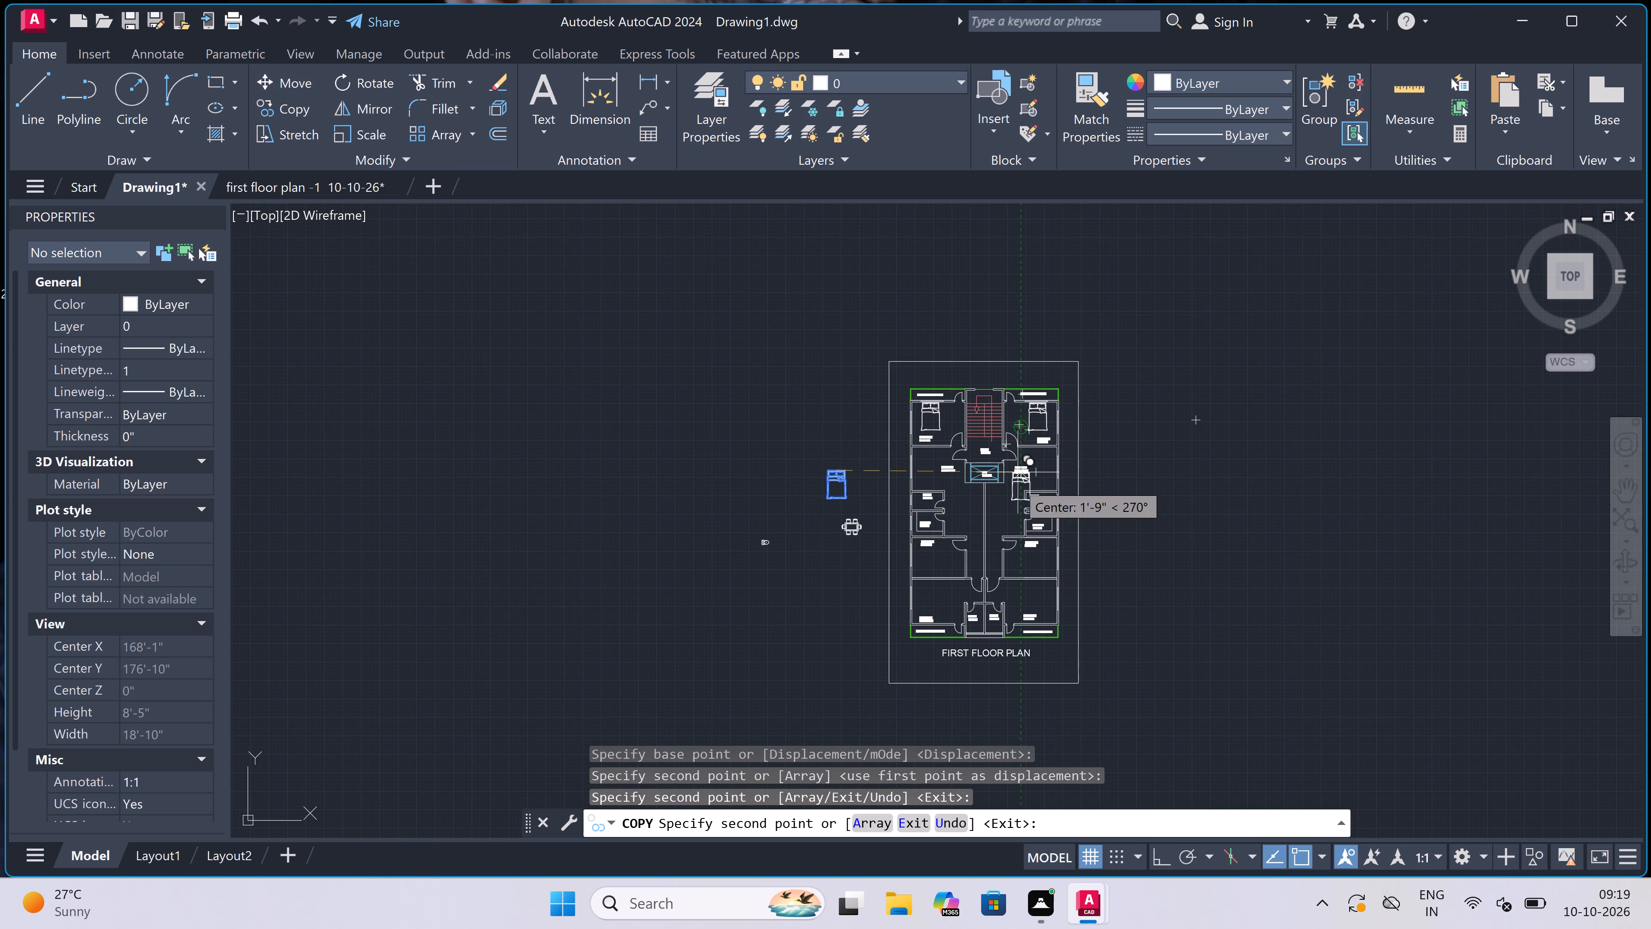
pyautogui.scroll(1, 988, 581)
pyautogui.scroll(3, 937, 566)
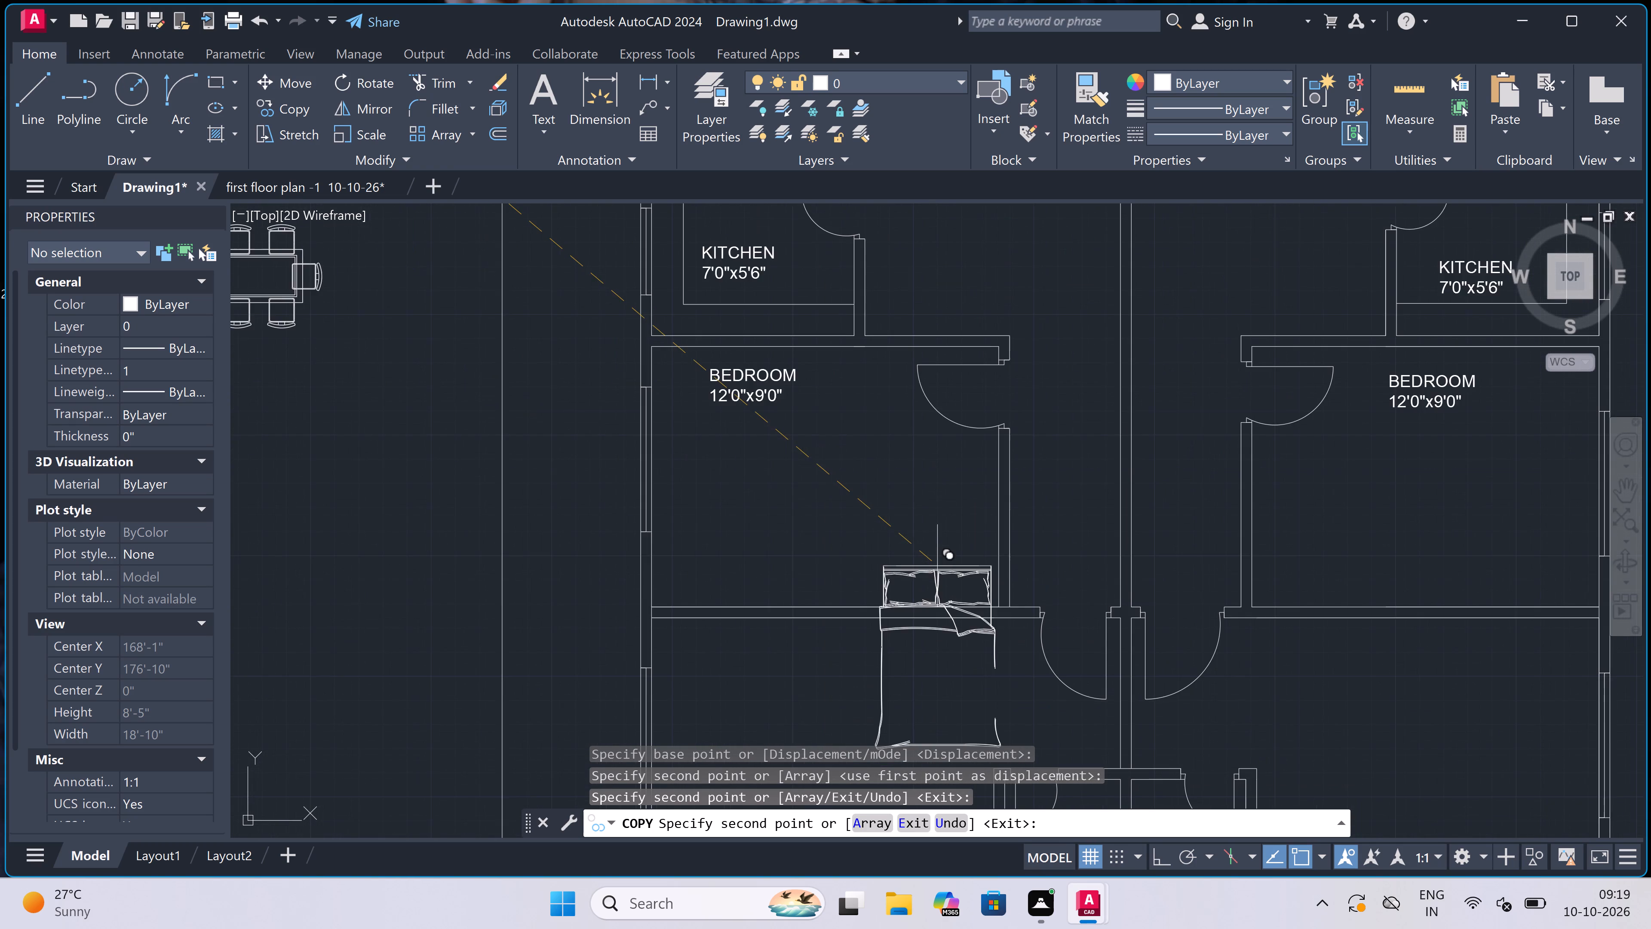
pyautogui.scroll(-3, 937, 566)
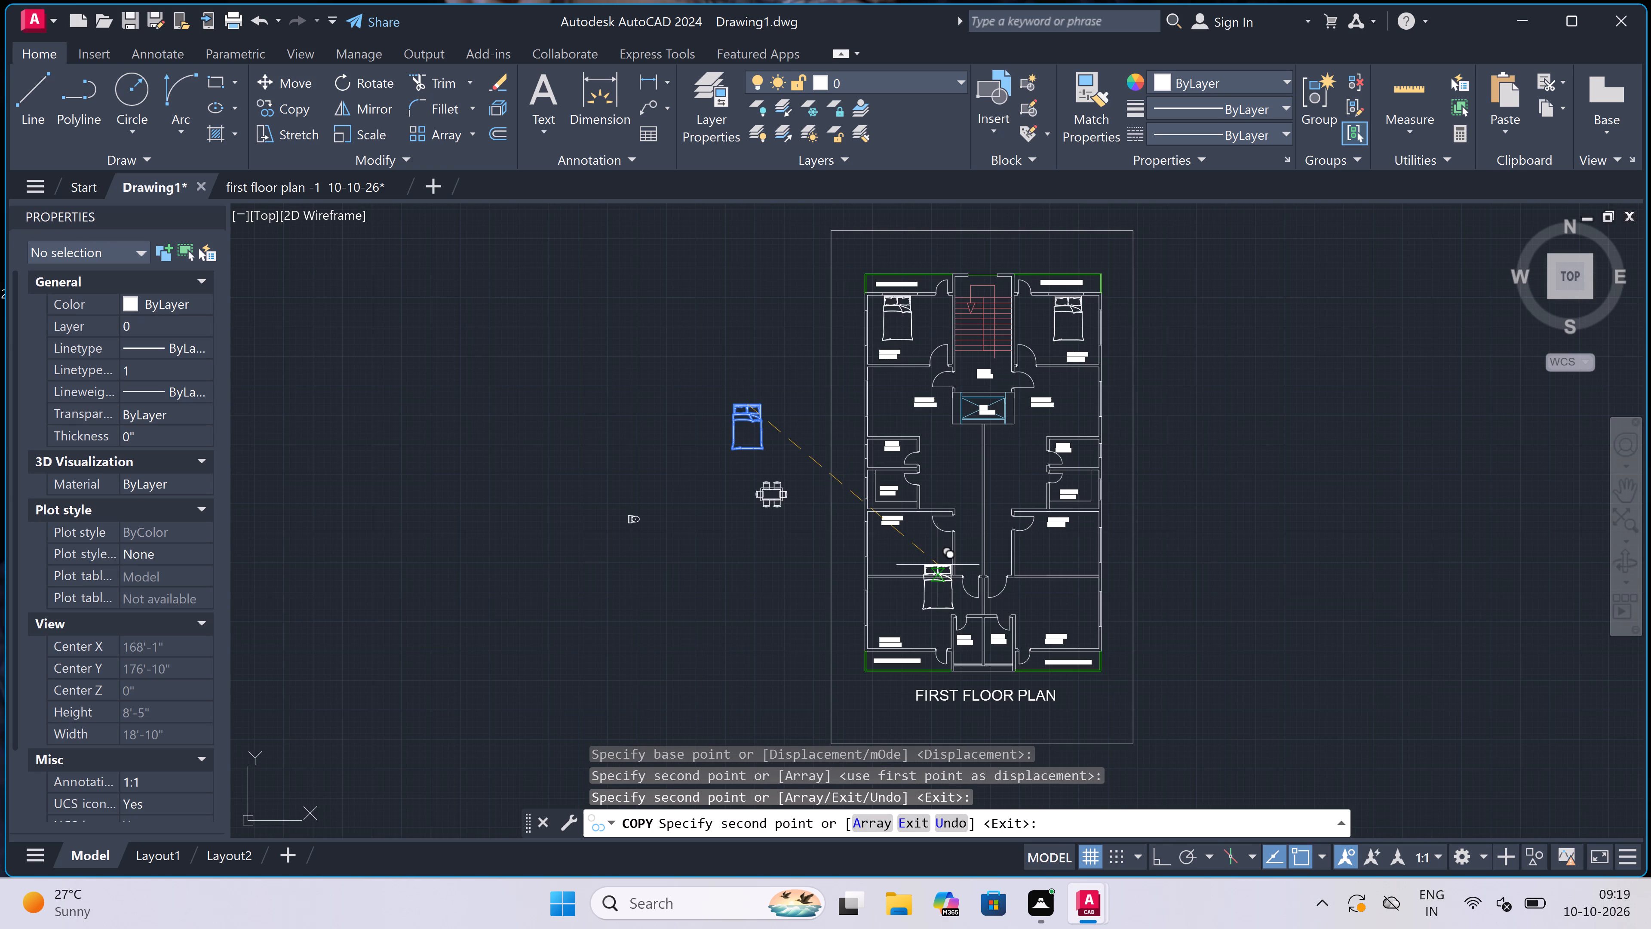
pyautogui.press('Escape')
# Rotate the bed west of the plan border 90° counterclockwise so that its headboard faces west.
pyautogui.scroll(2, 809, 382)
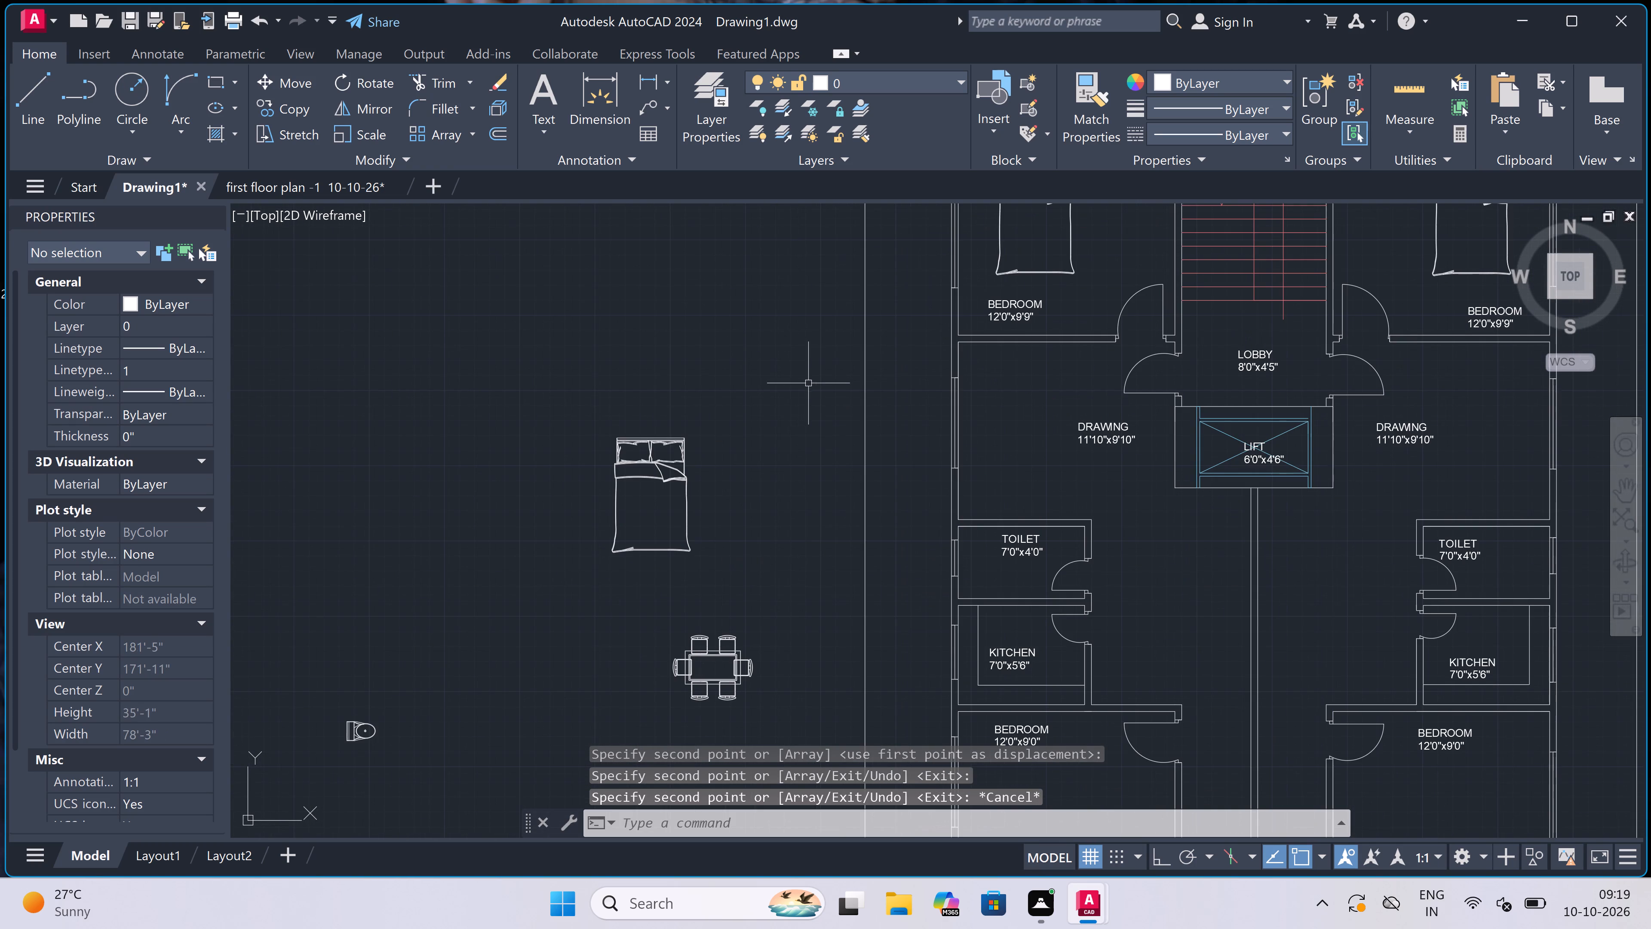
pyautogui.click(718, 395)
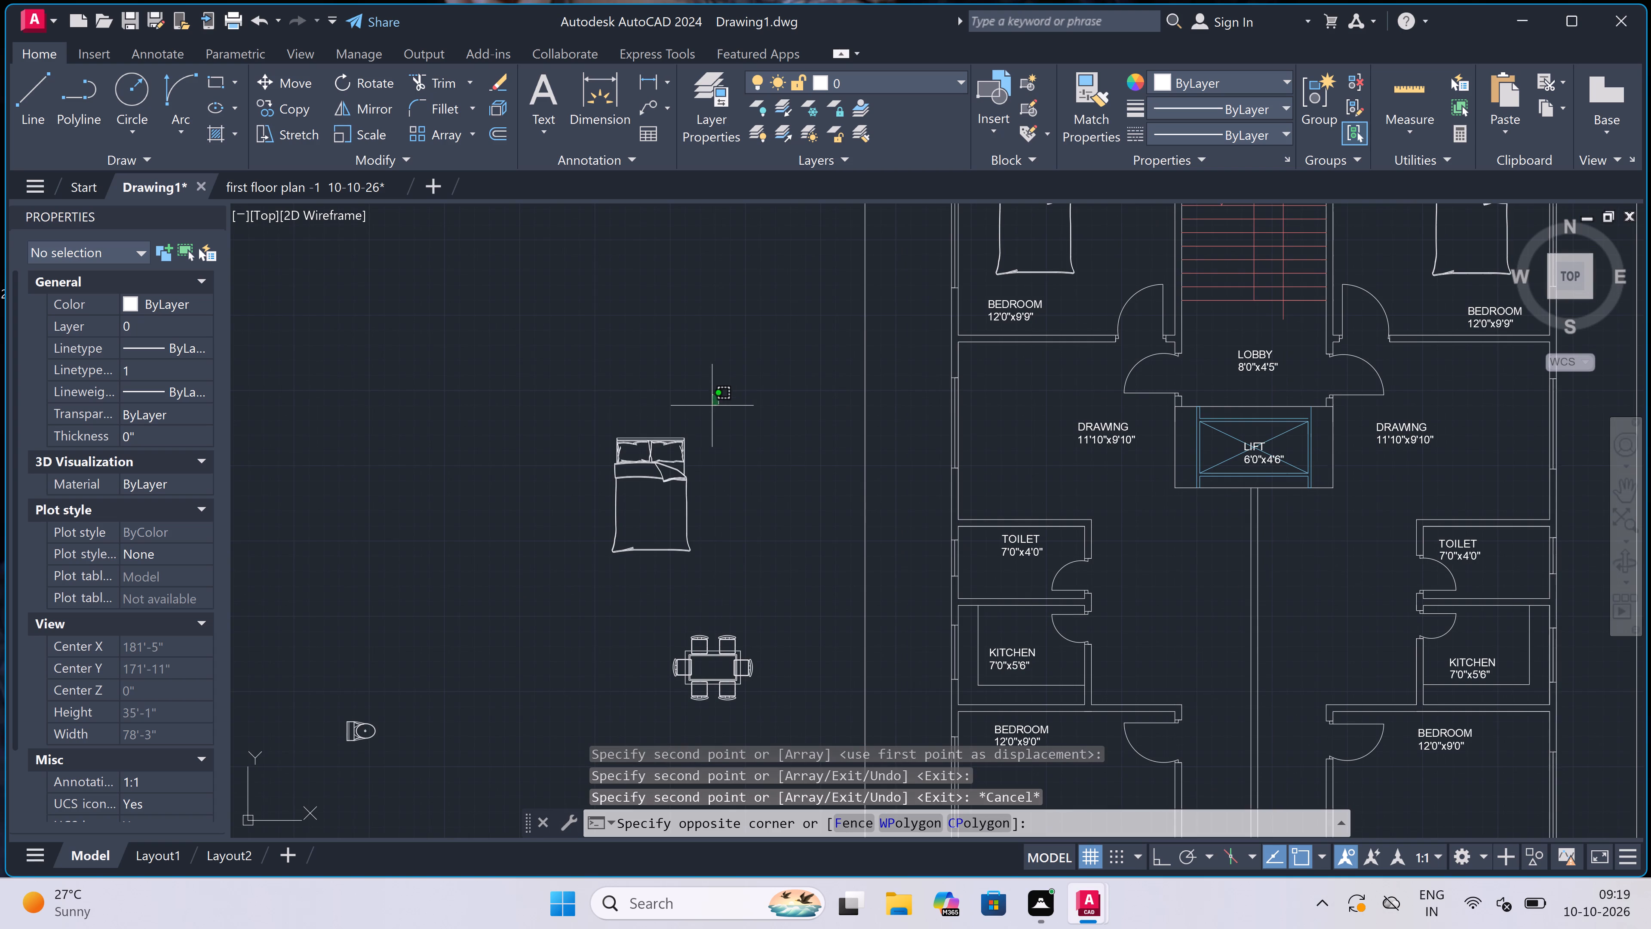
pyautogui.click(521, 585)
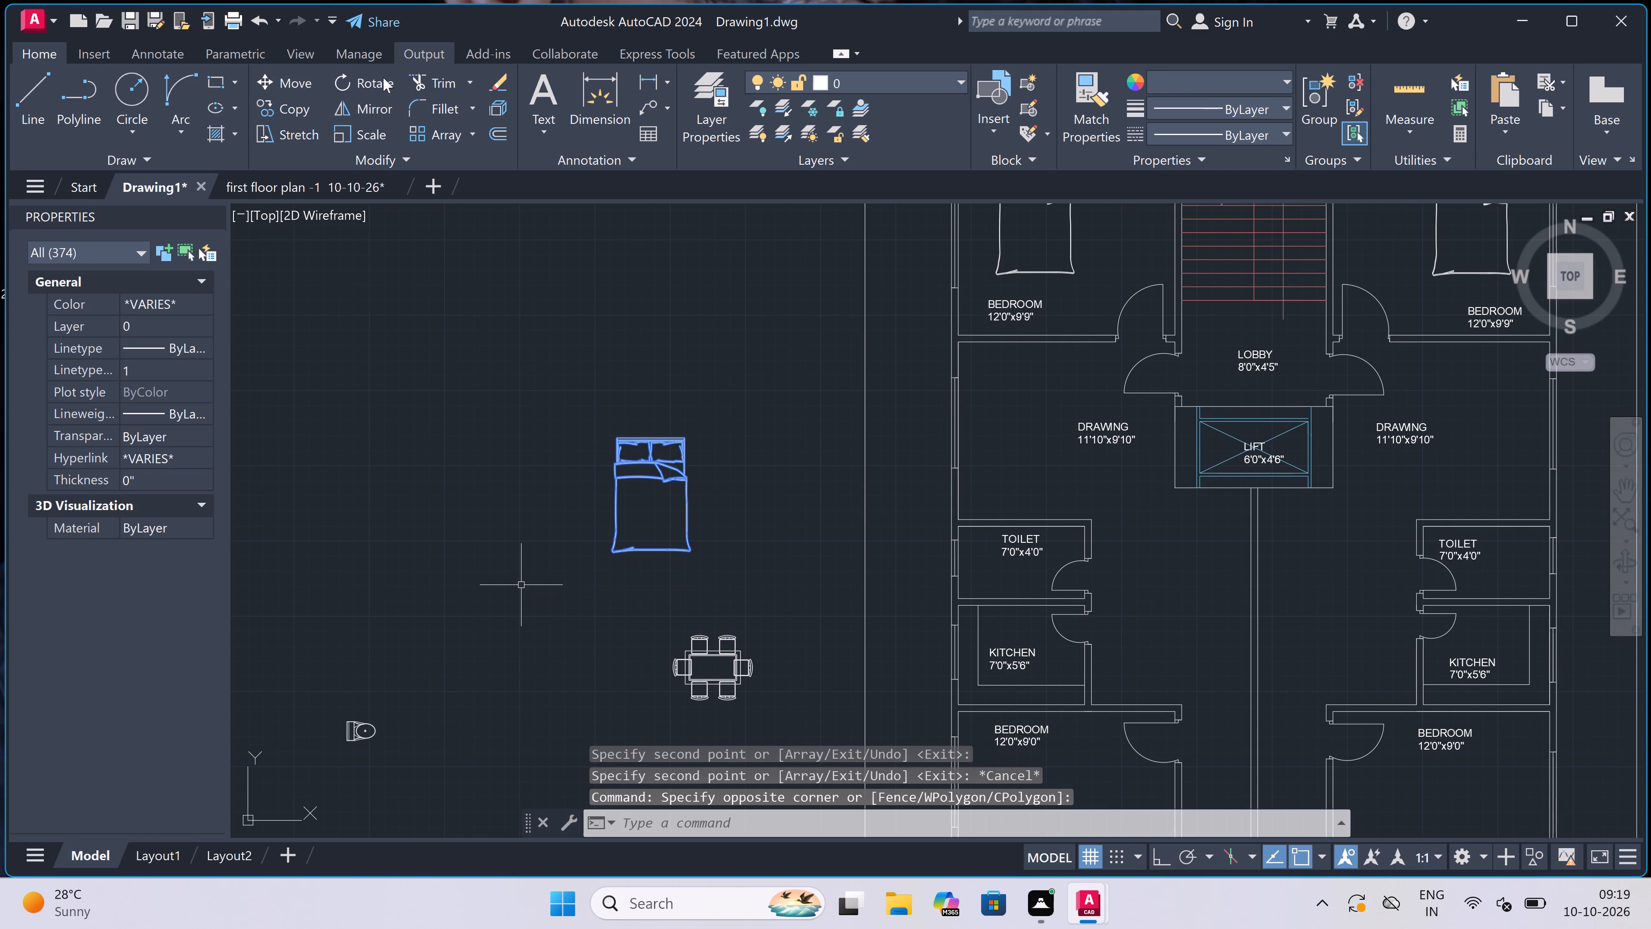
pyautogui.click(381, 76)
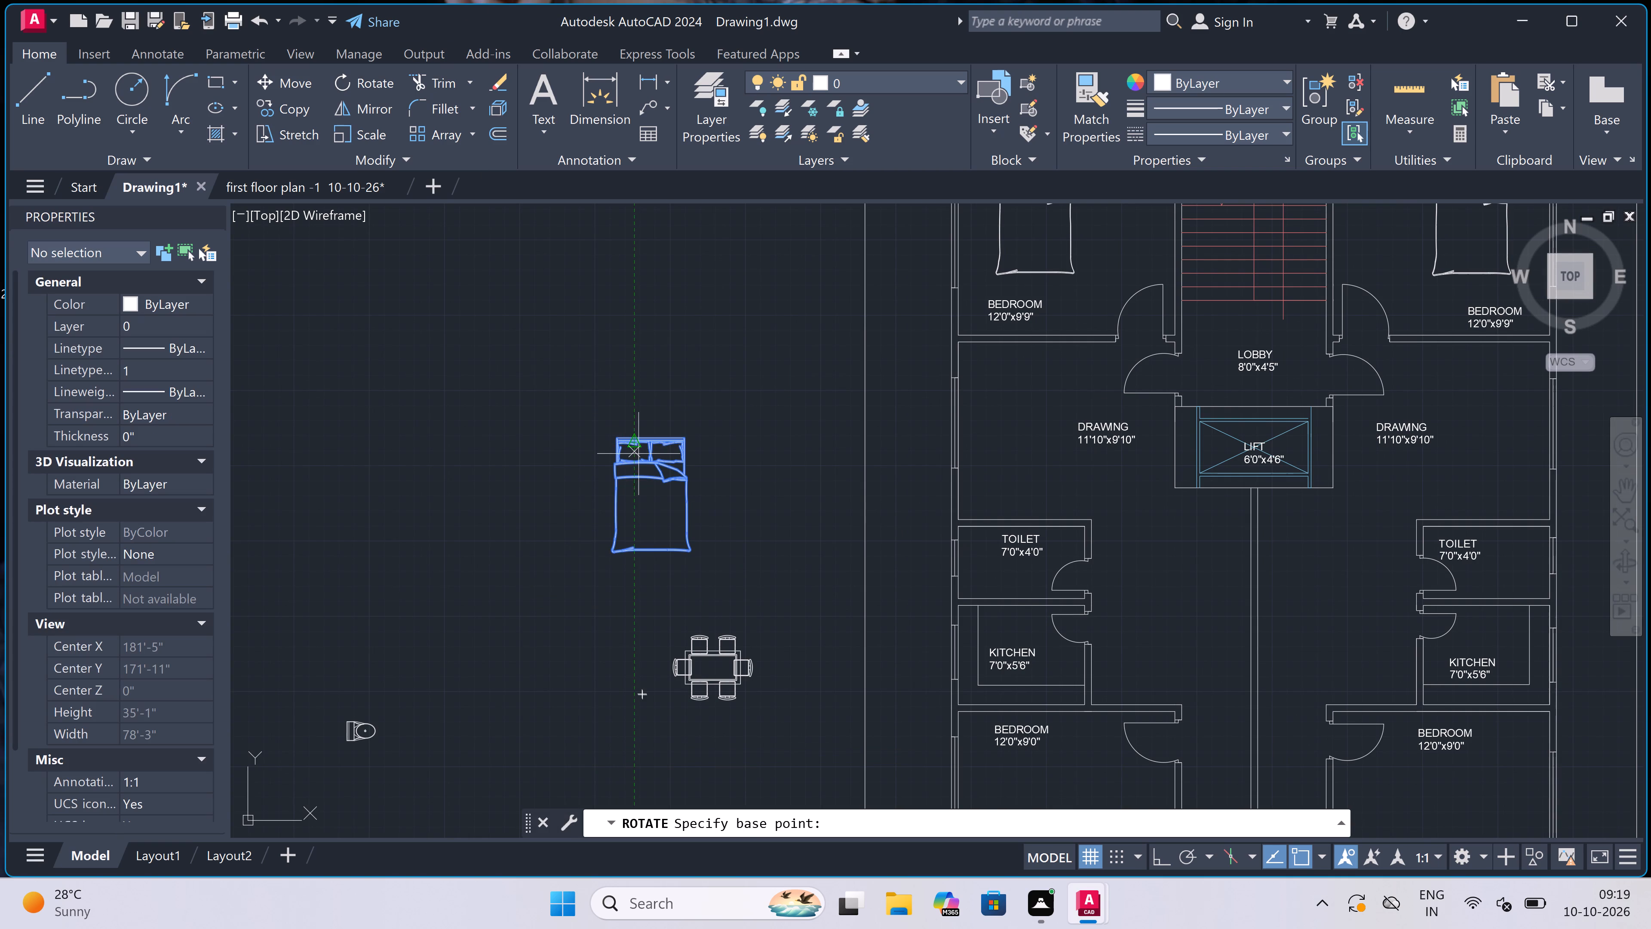
pyautogui.click(639, 454)
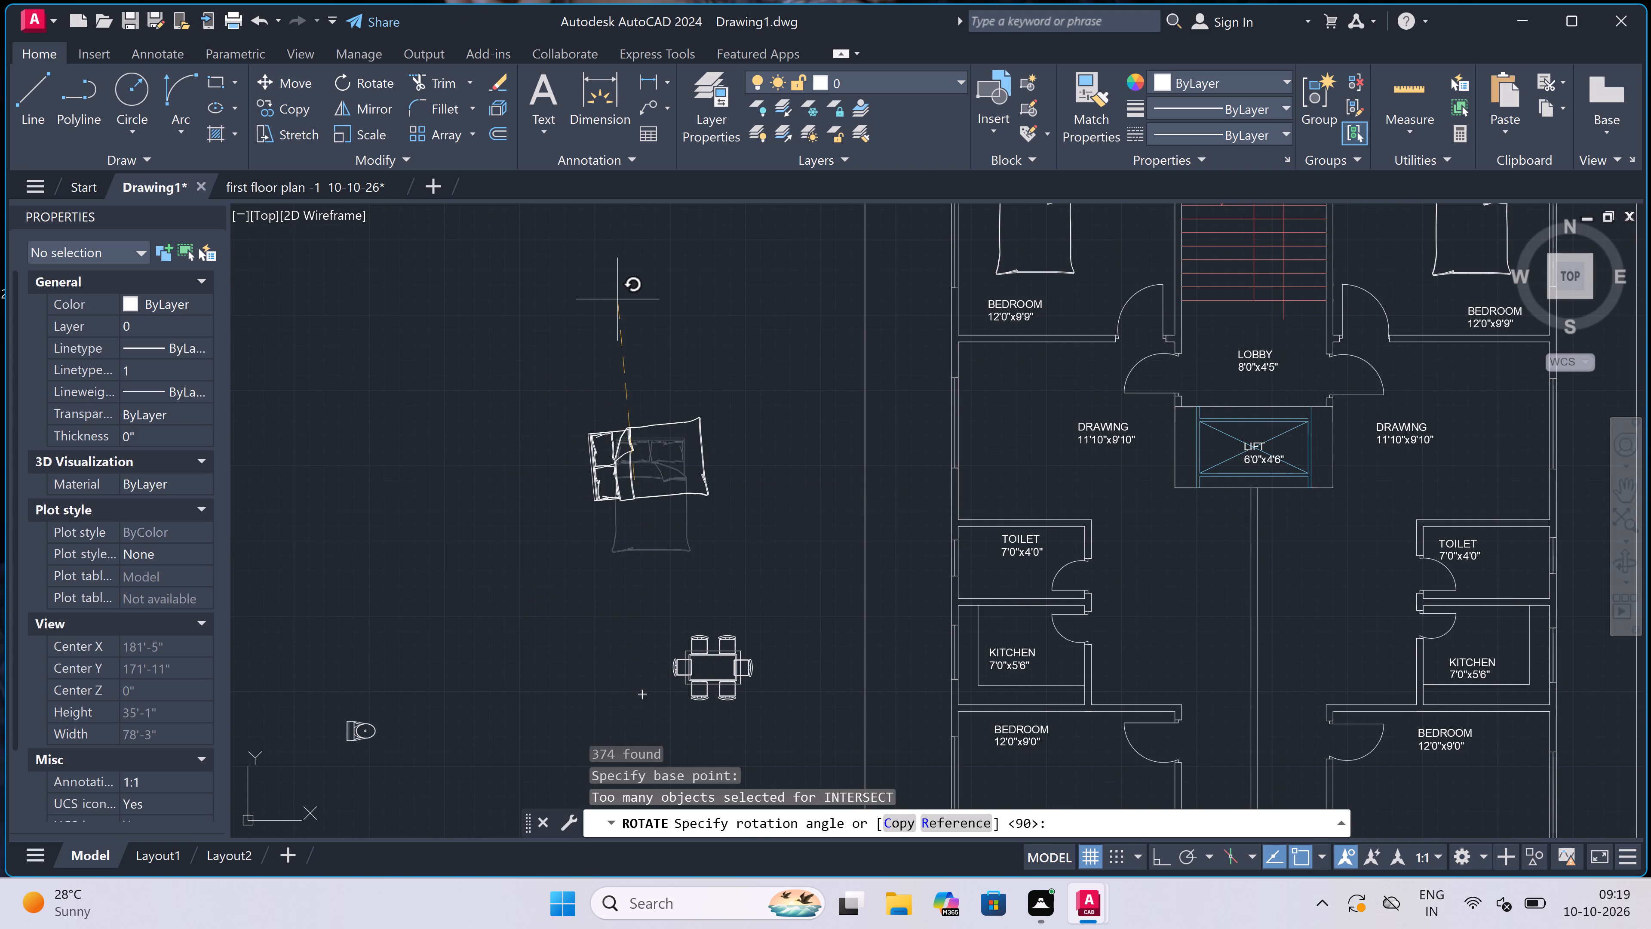
pyautogui.press('F8')
pyautogui.click(657, 368)
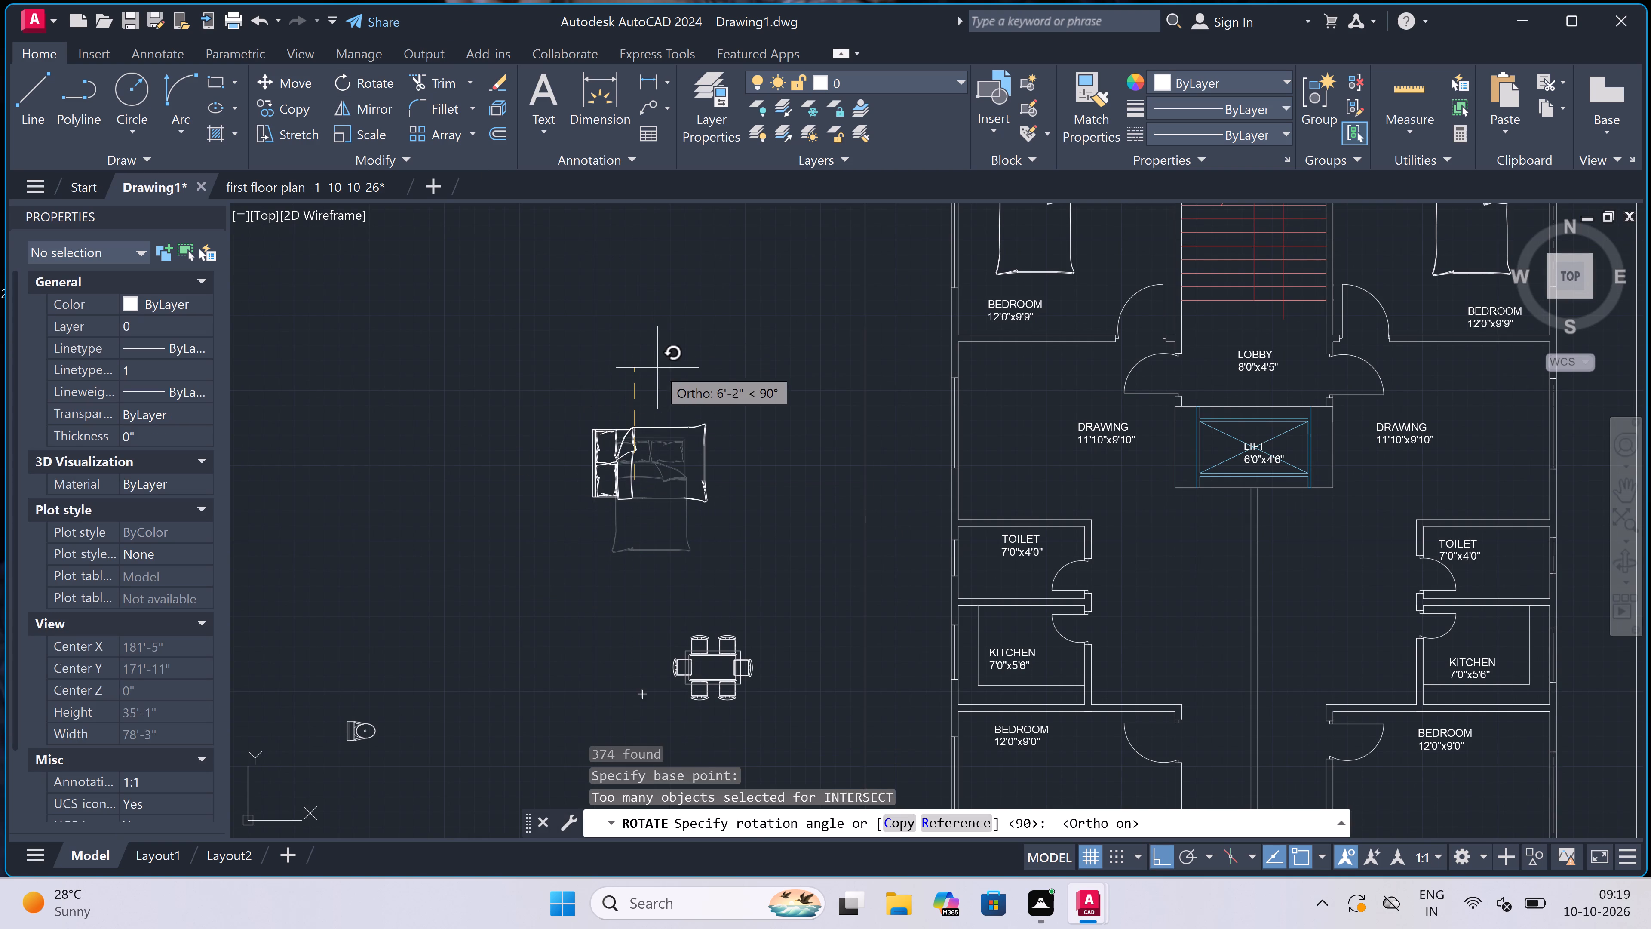
# Copy the bed by its headboard midpoint into the west 12'0"x9'0" bedroom, headboard just inside the west window wall.
pyautogui.click(729, 387)
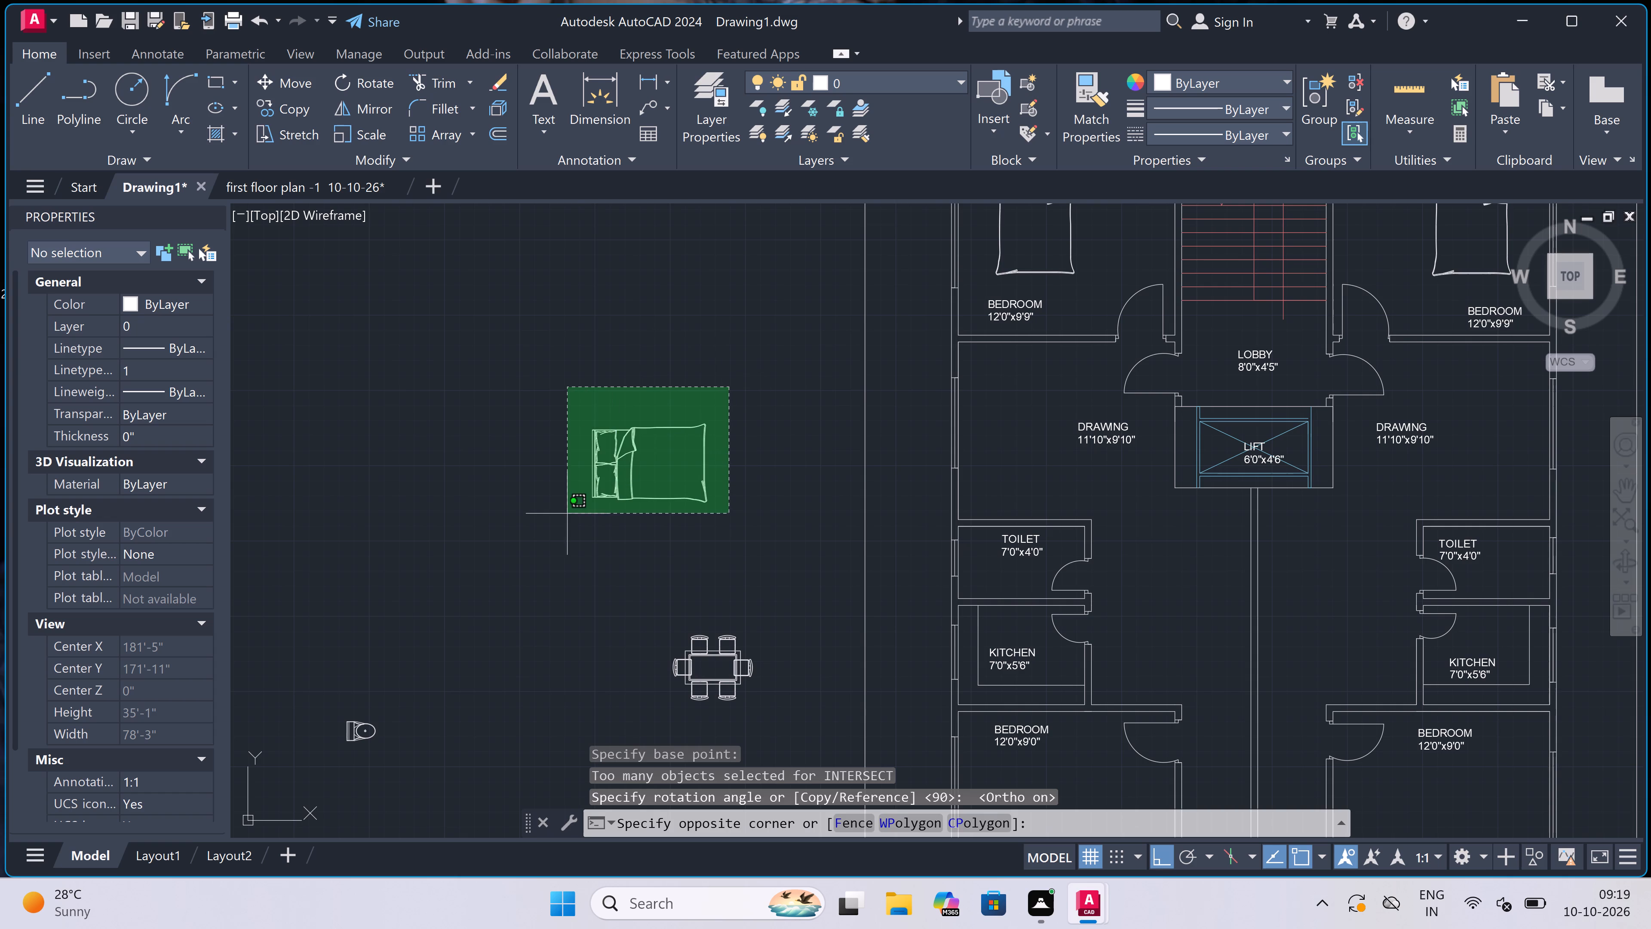
pyautogui.click(574, 515)
pyautogui.click(273, 104)
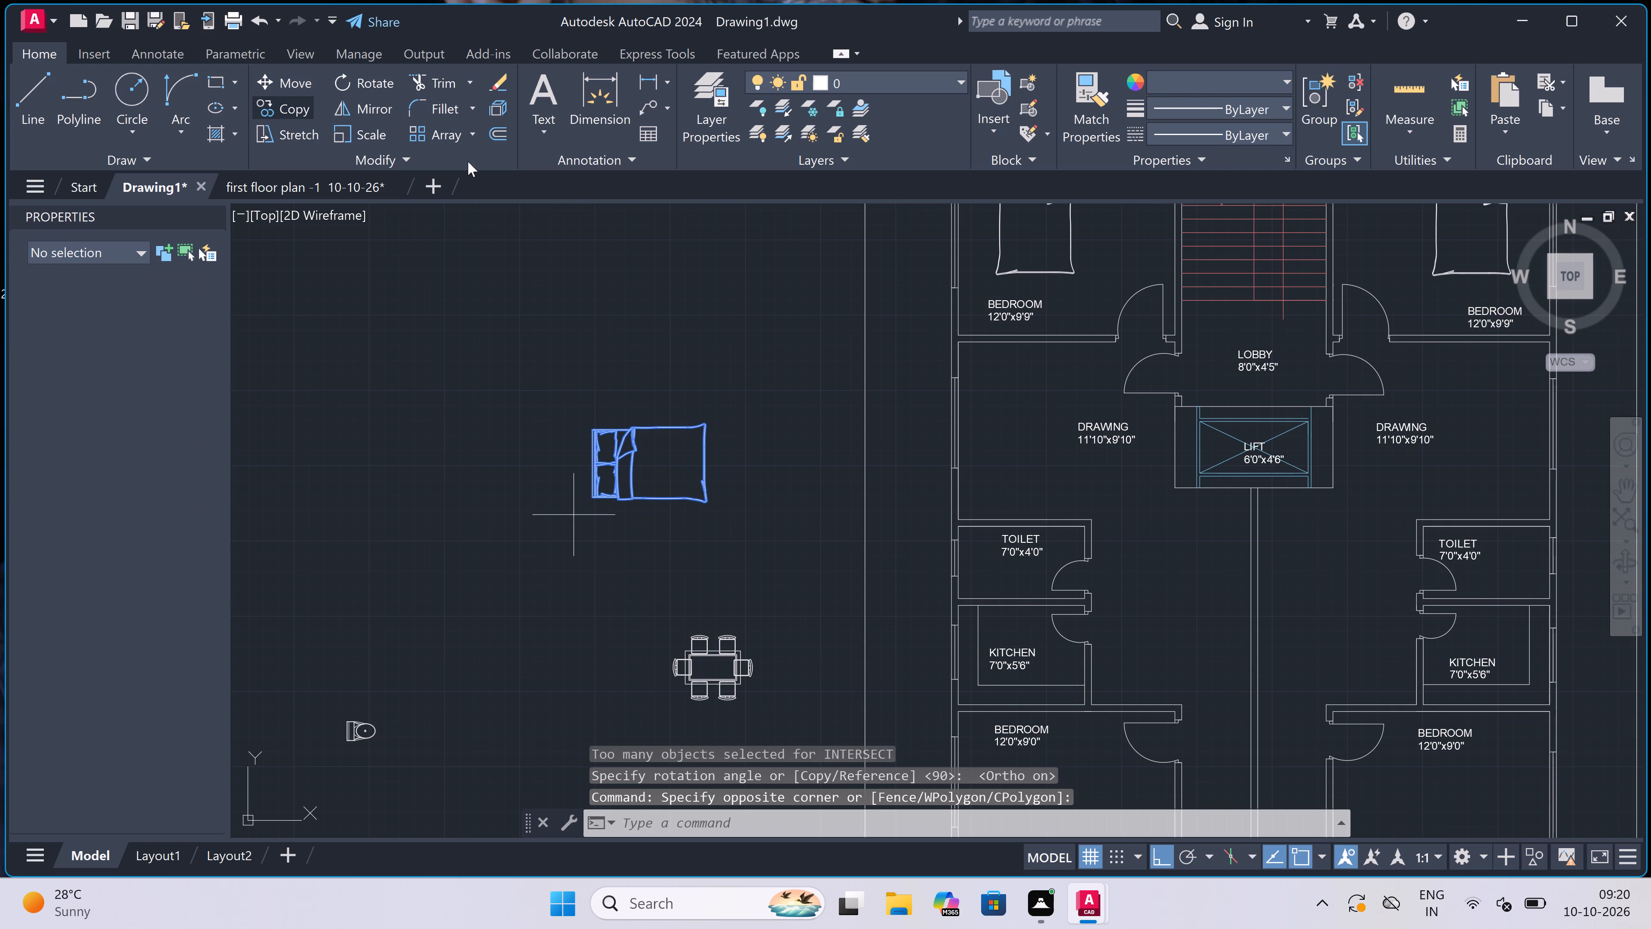
pyautogui.scroll(1, 580, 455)
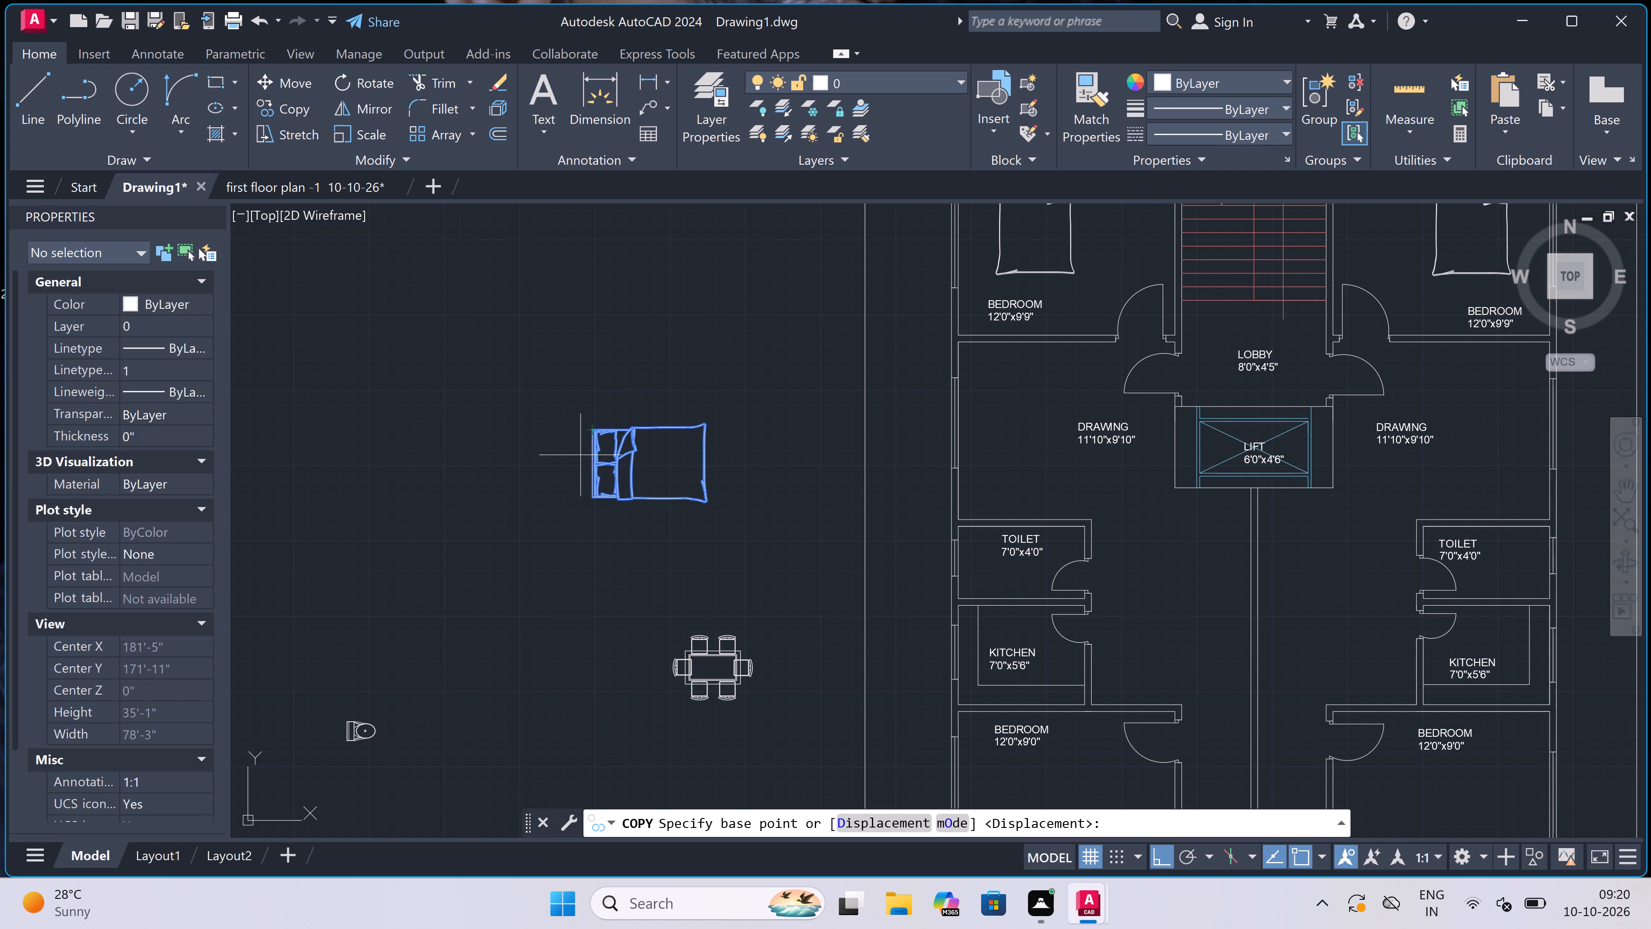
pyautogui.scroll(2, 580, 455)
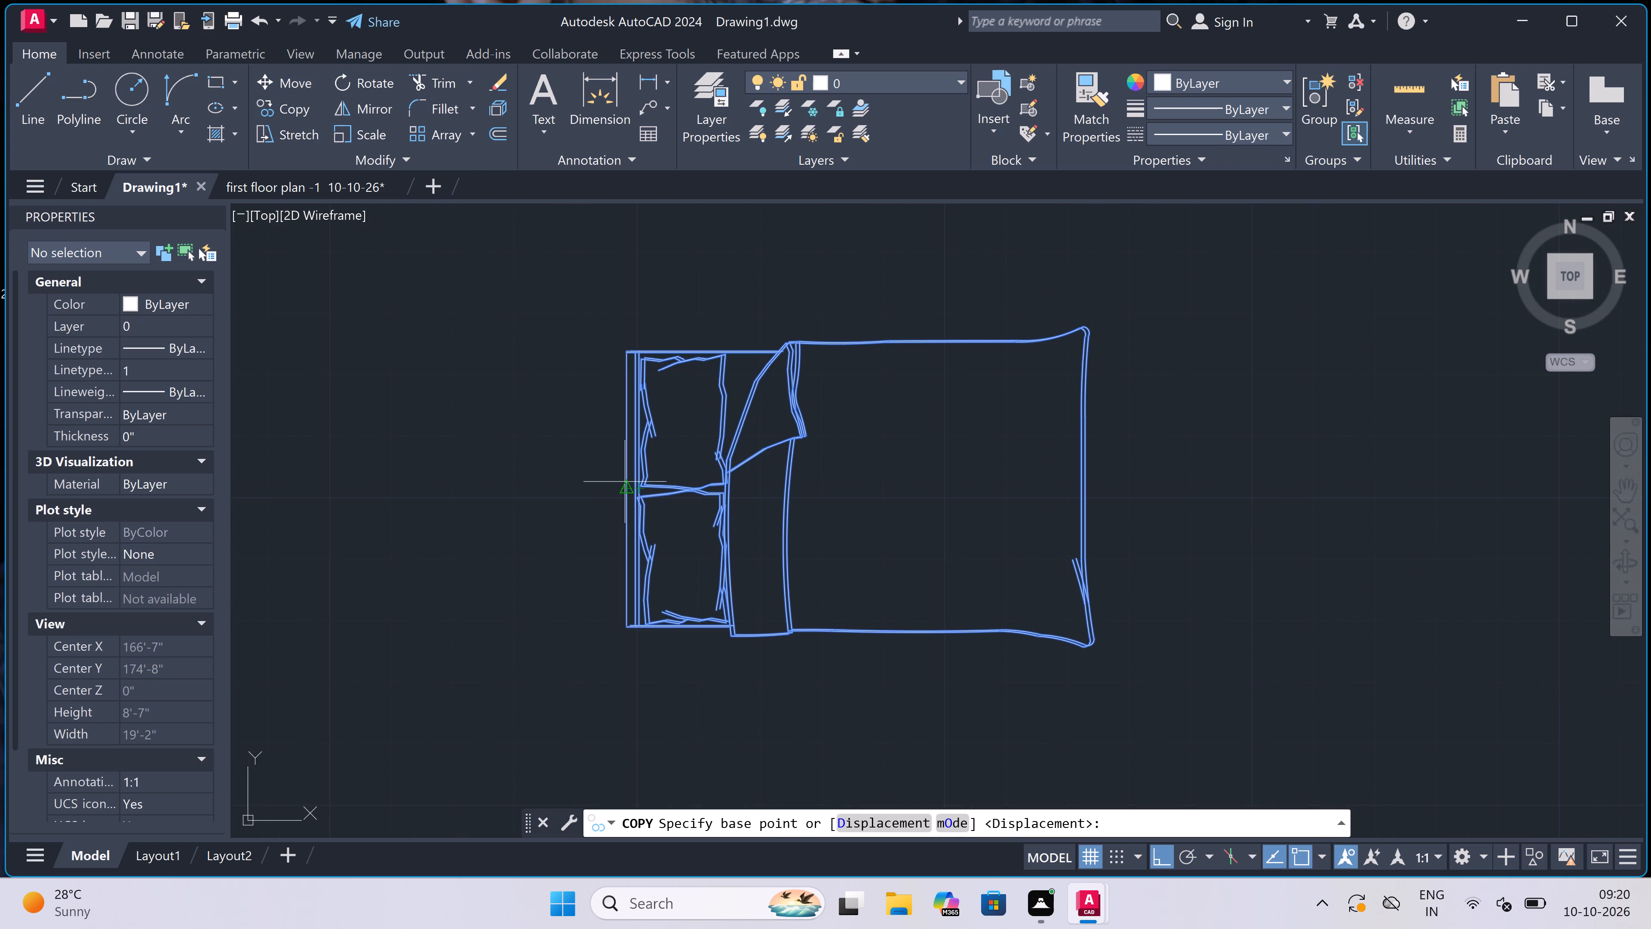
pyautogui.click(625, 483)
pyautogui.press('F8')
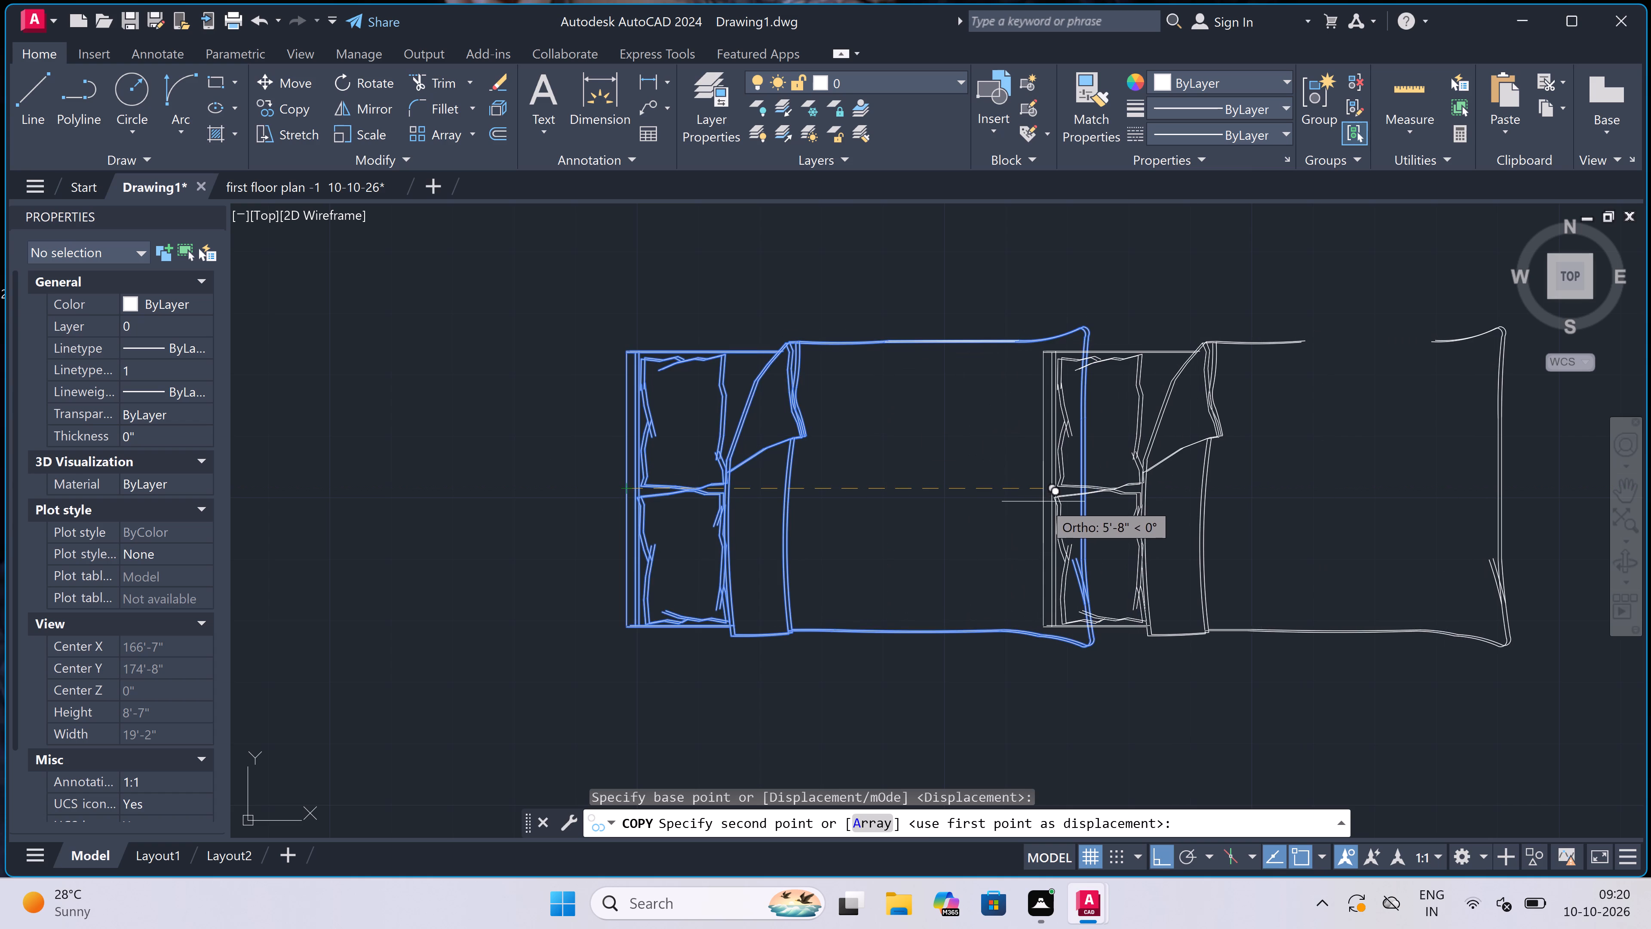
pyautogui.scroll(-6, 931, 417)
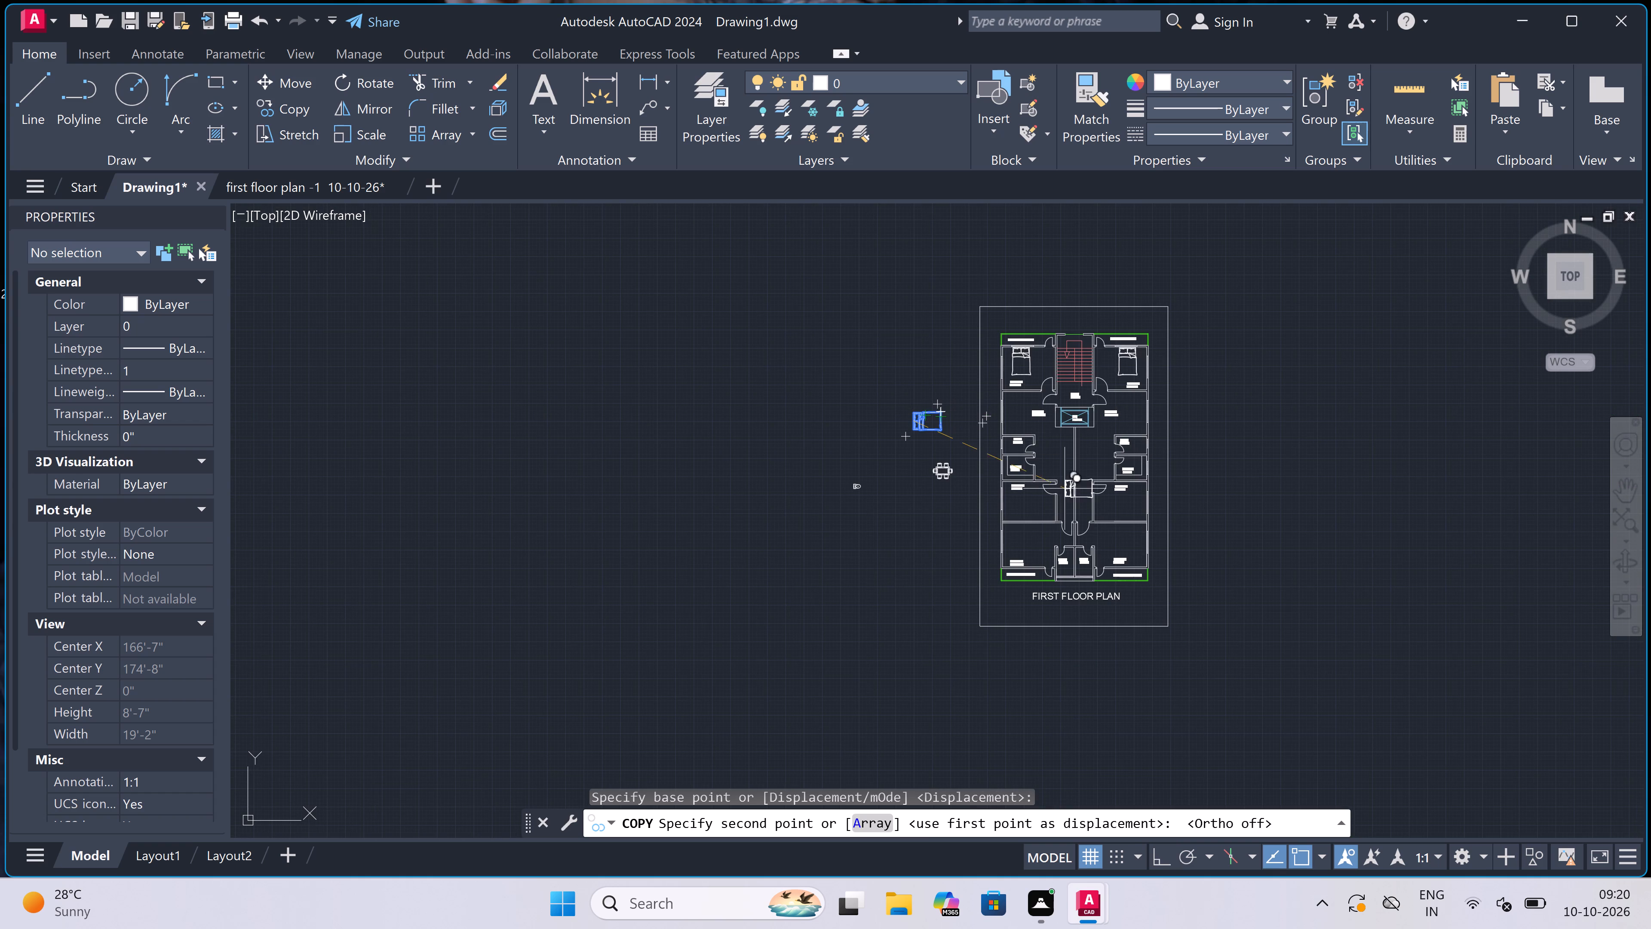
pyautogui.scroll(3, 1029, 500)
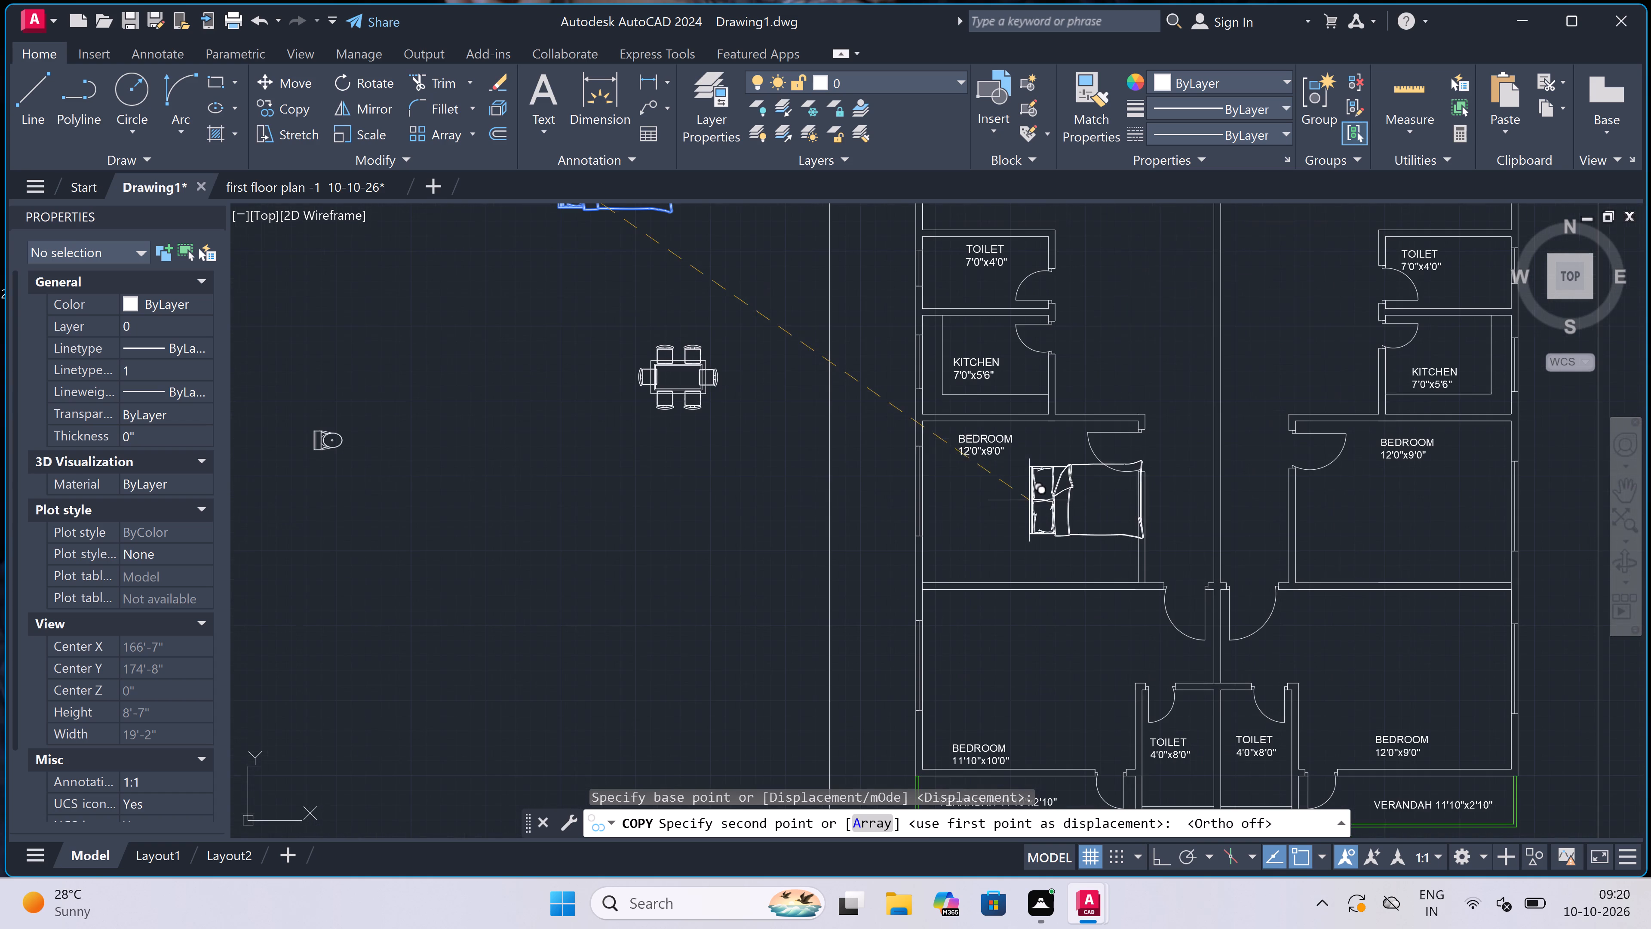
pyautogui.scroll(4, 921, 495)
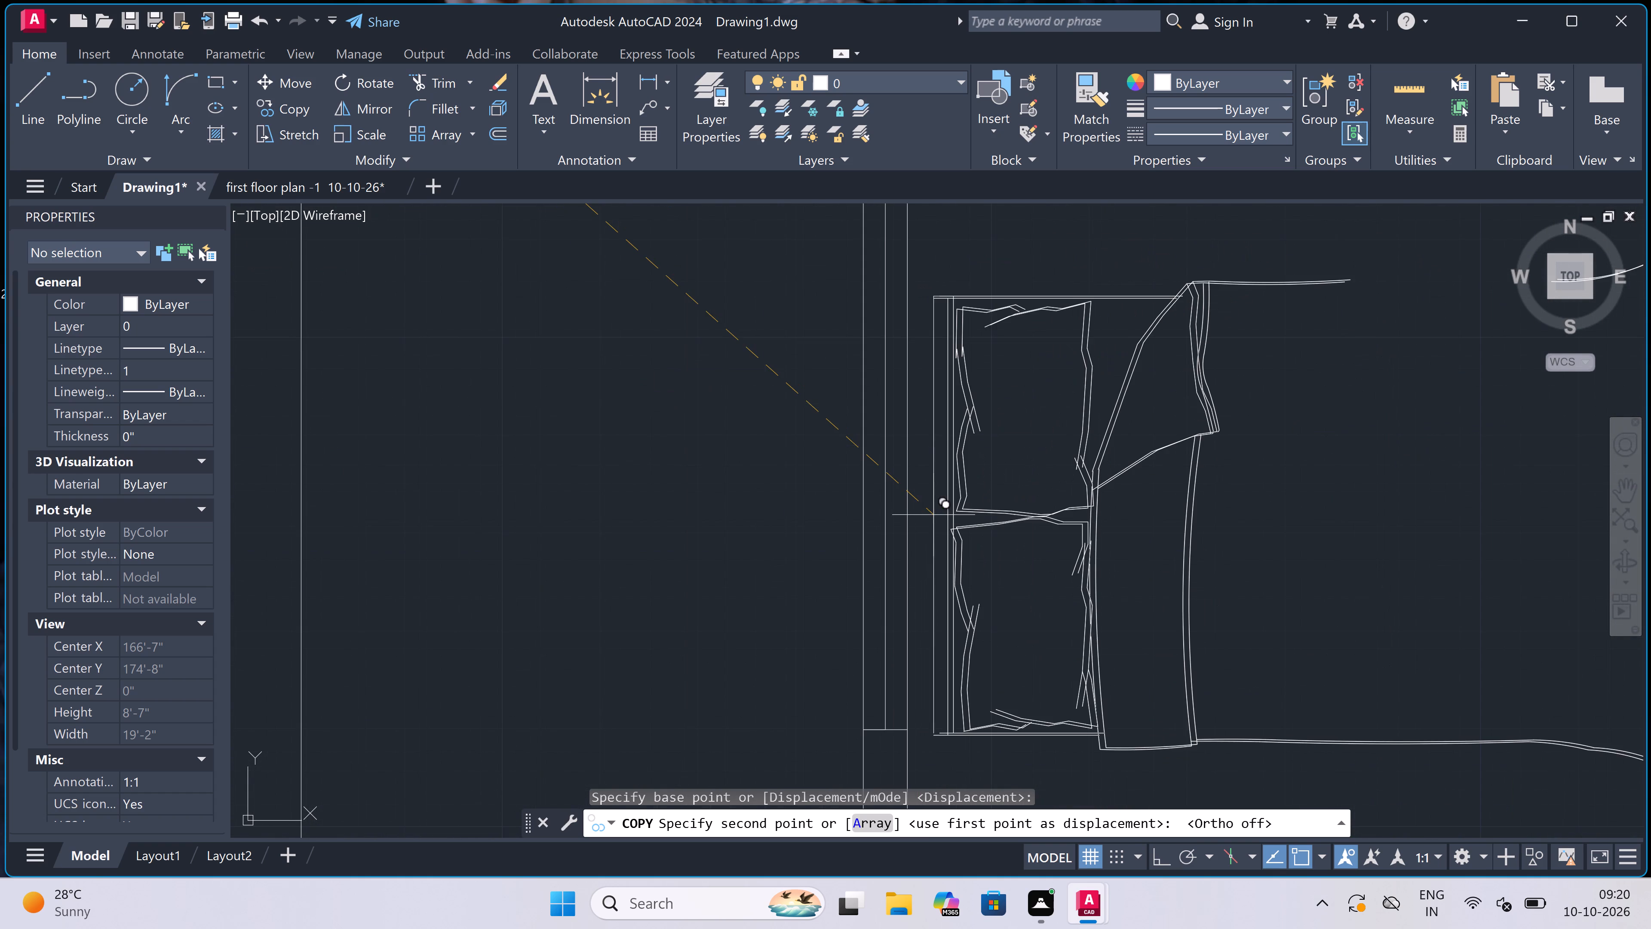
pyautogui.click(929, 533)
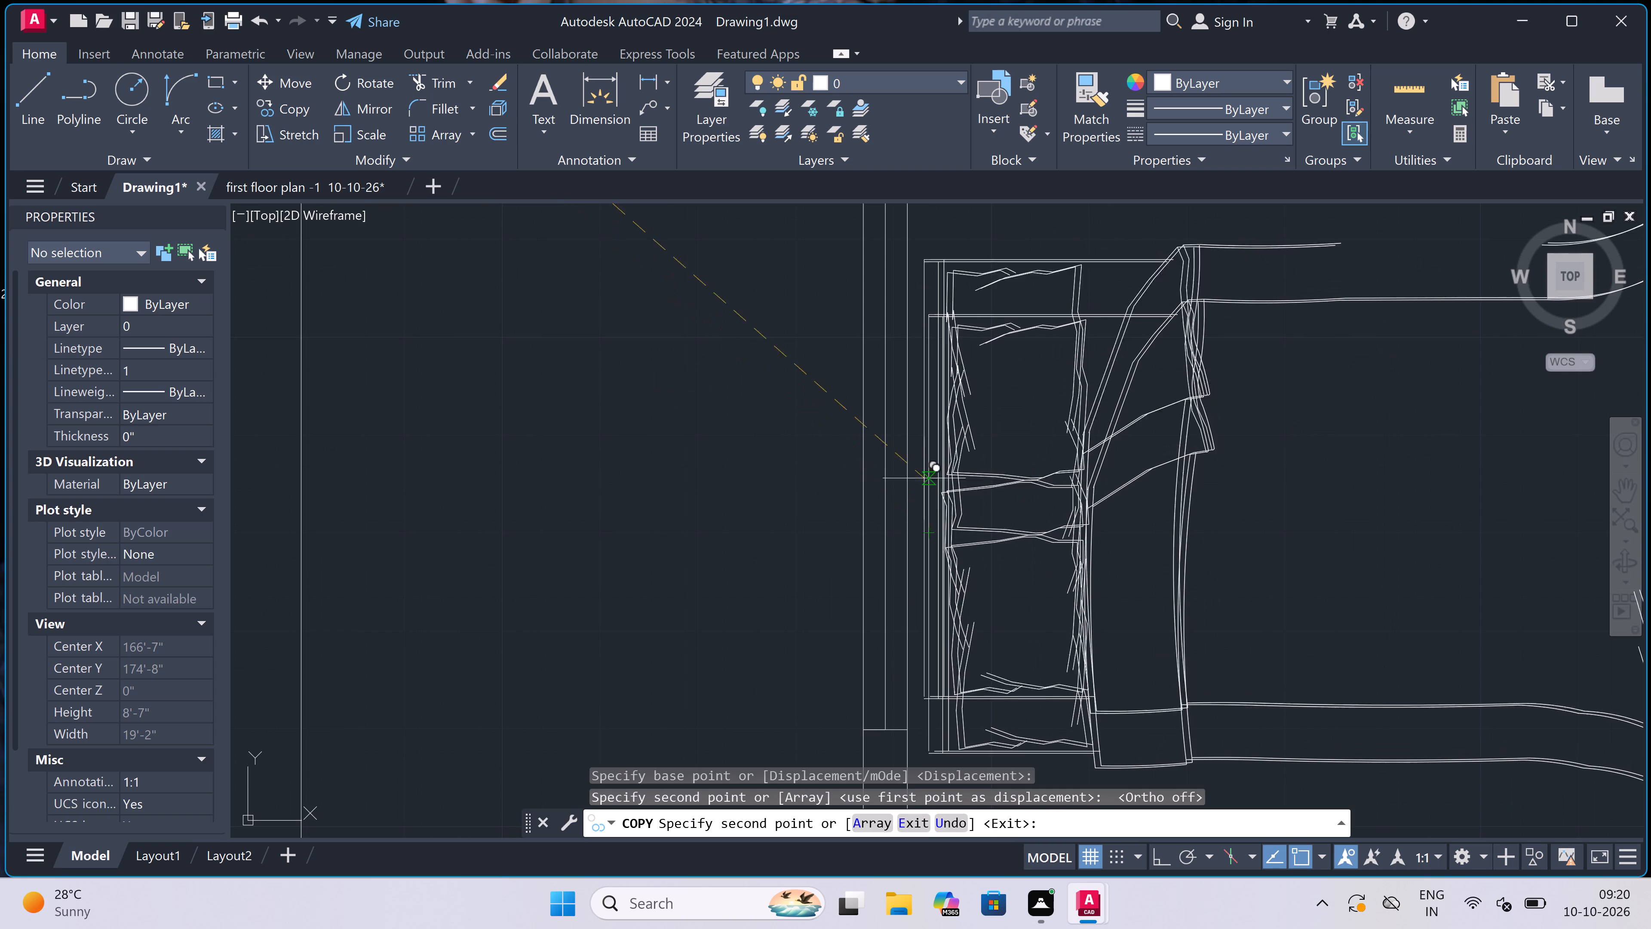
# Place another copy of the bed in the south-west 11'10"x10'0" bedroom, headboard just inside the west window wall, and end the copying.
pyautogui.scroll(-5, 917, 433)
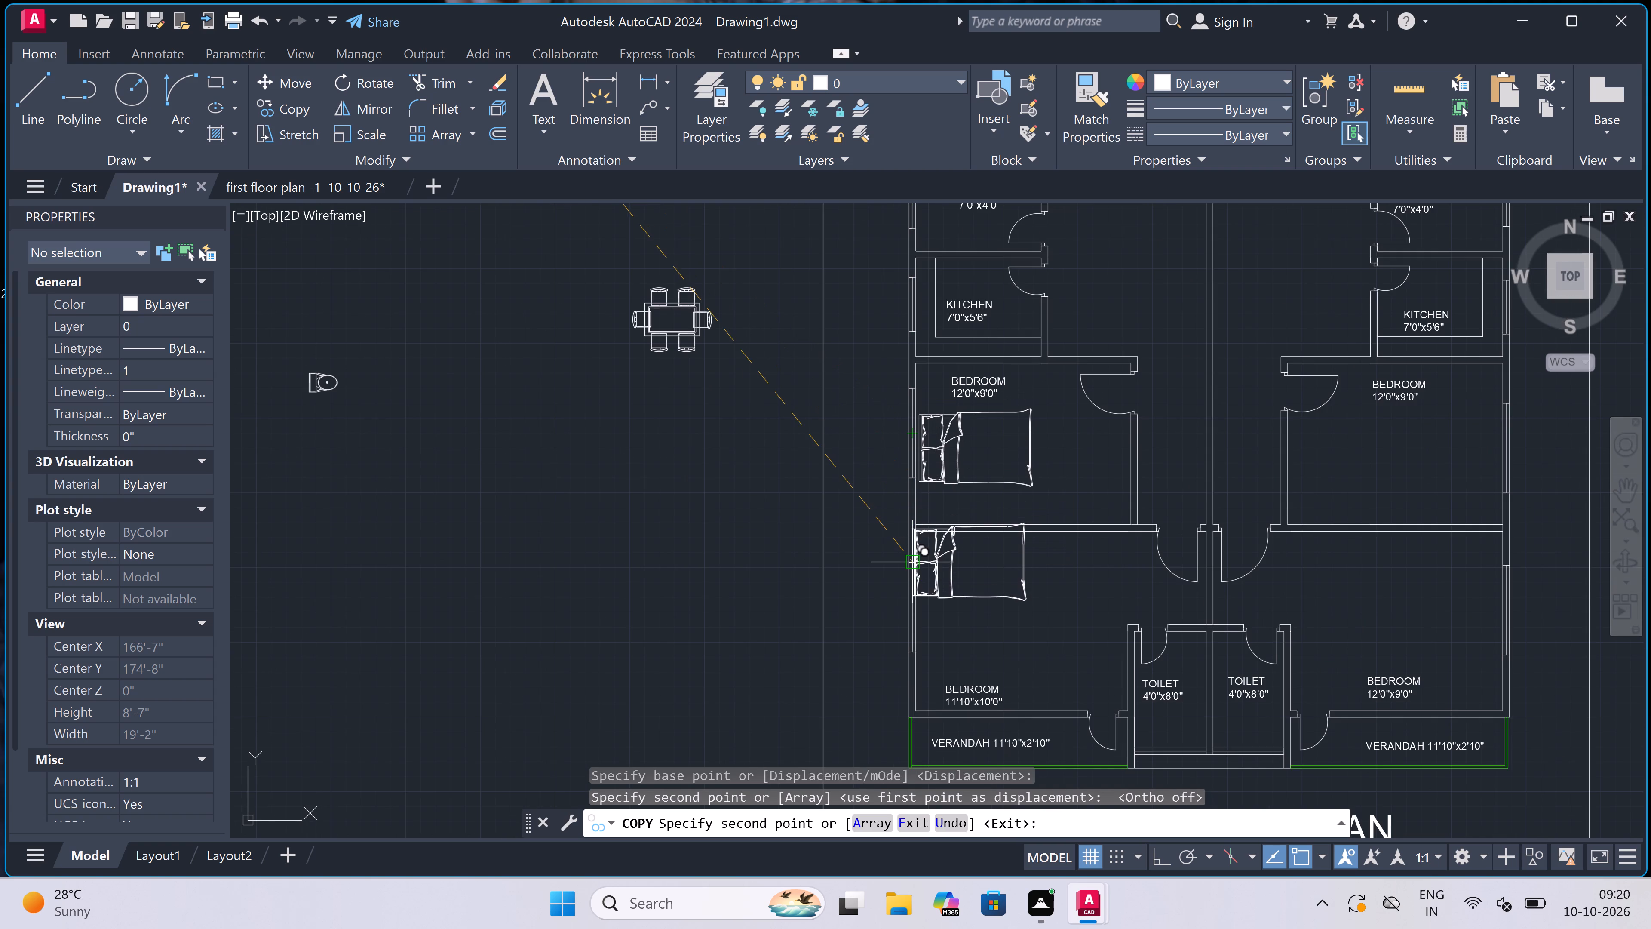
pyautogui.scroll(3, 916, 607)
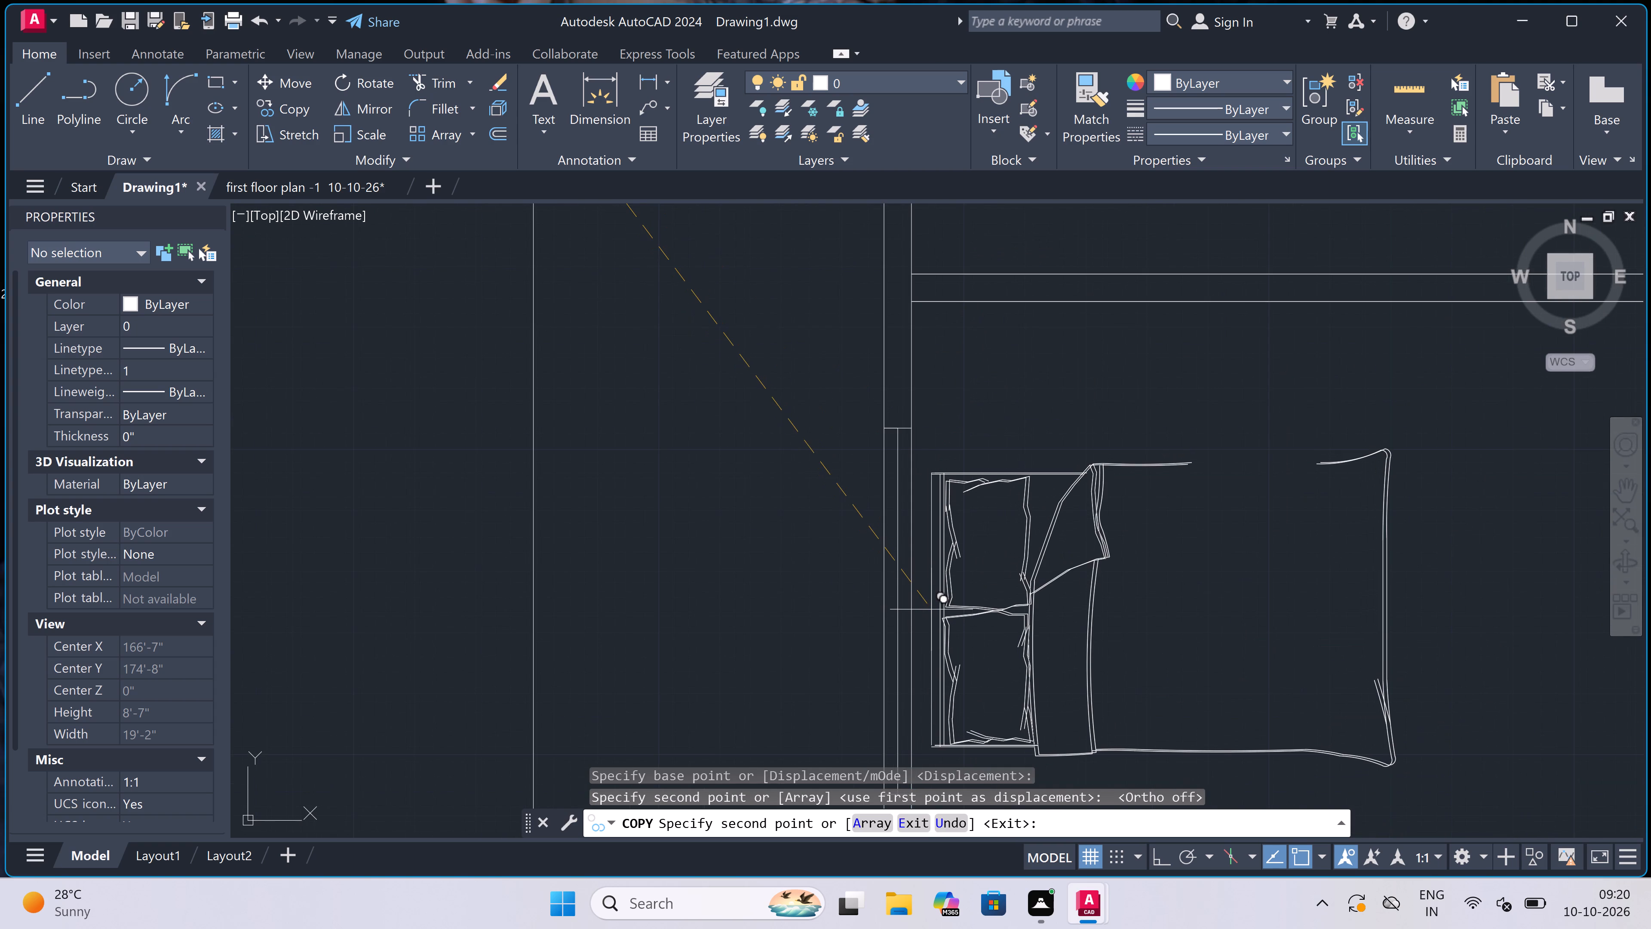
pyautogui.doubleClick(924, 616)
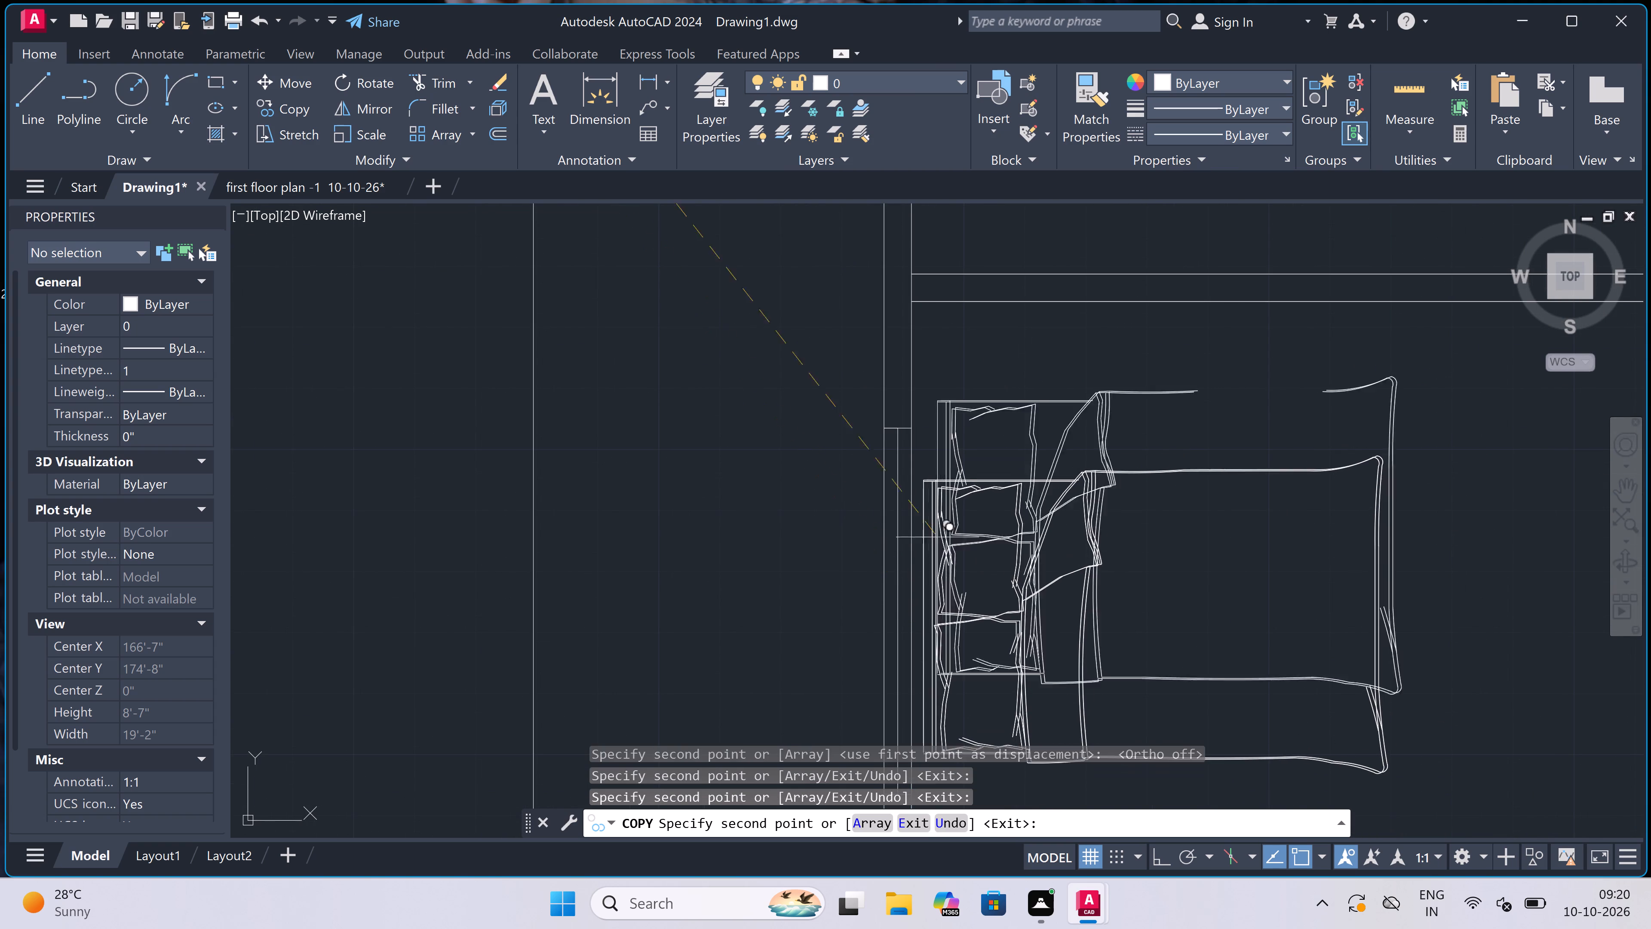
pyautogui.scroll(-5, 942, 523)
pyautogui.press('Escape')
pyautogui.scroll(-3, 942, 521)
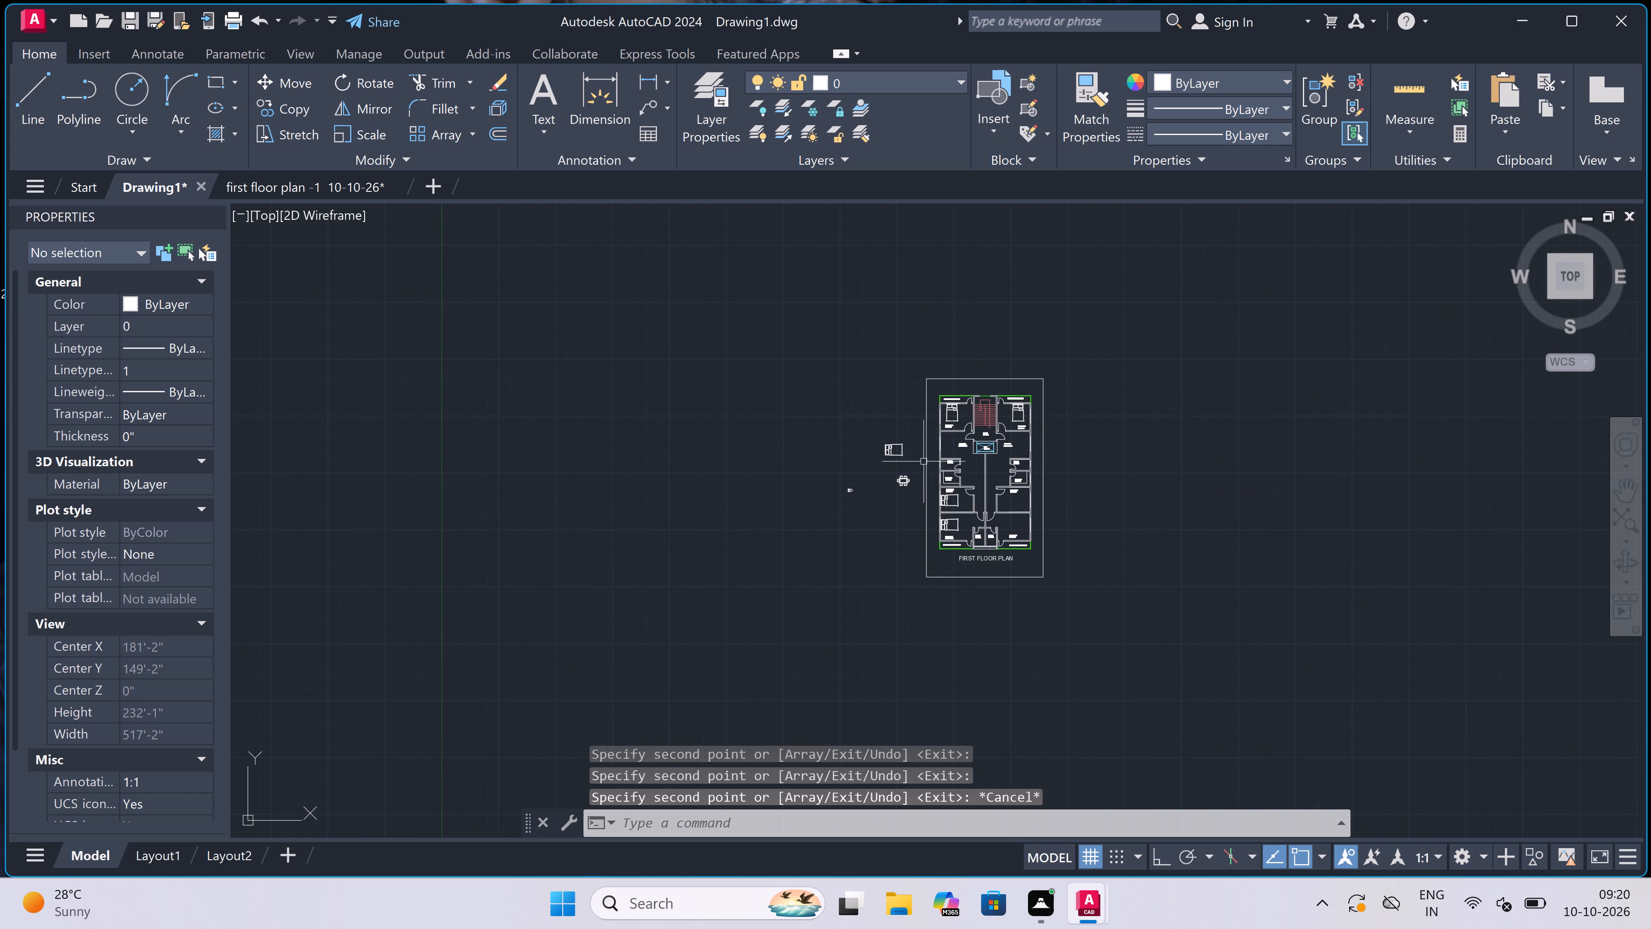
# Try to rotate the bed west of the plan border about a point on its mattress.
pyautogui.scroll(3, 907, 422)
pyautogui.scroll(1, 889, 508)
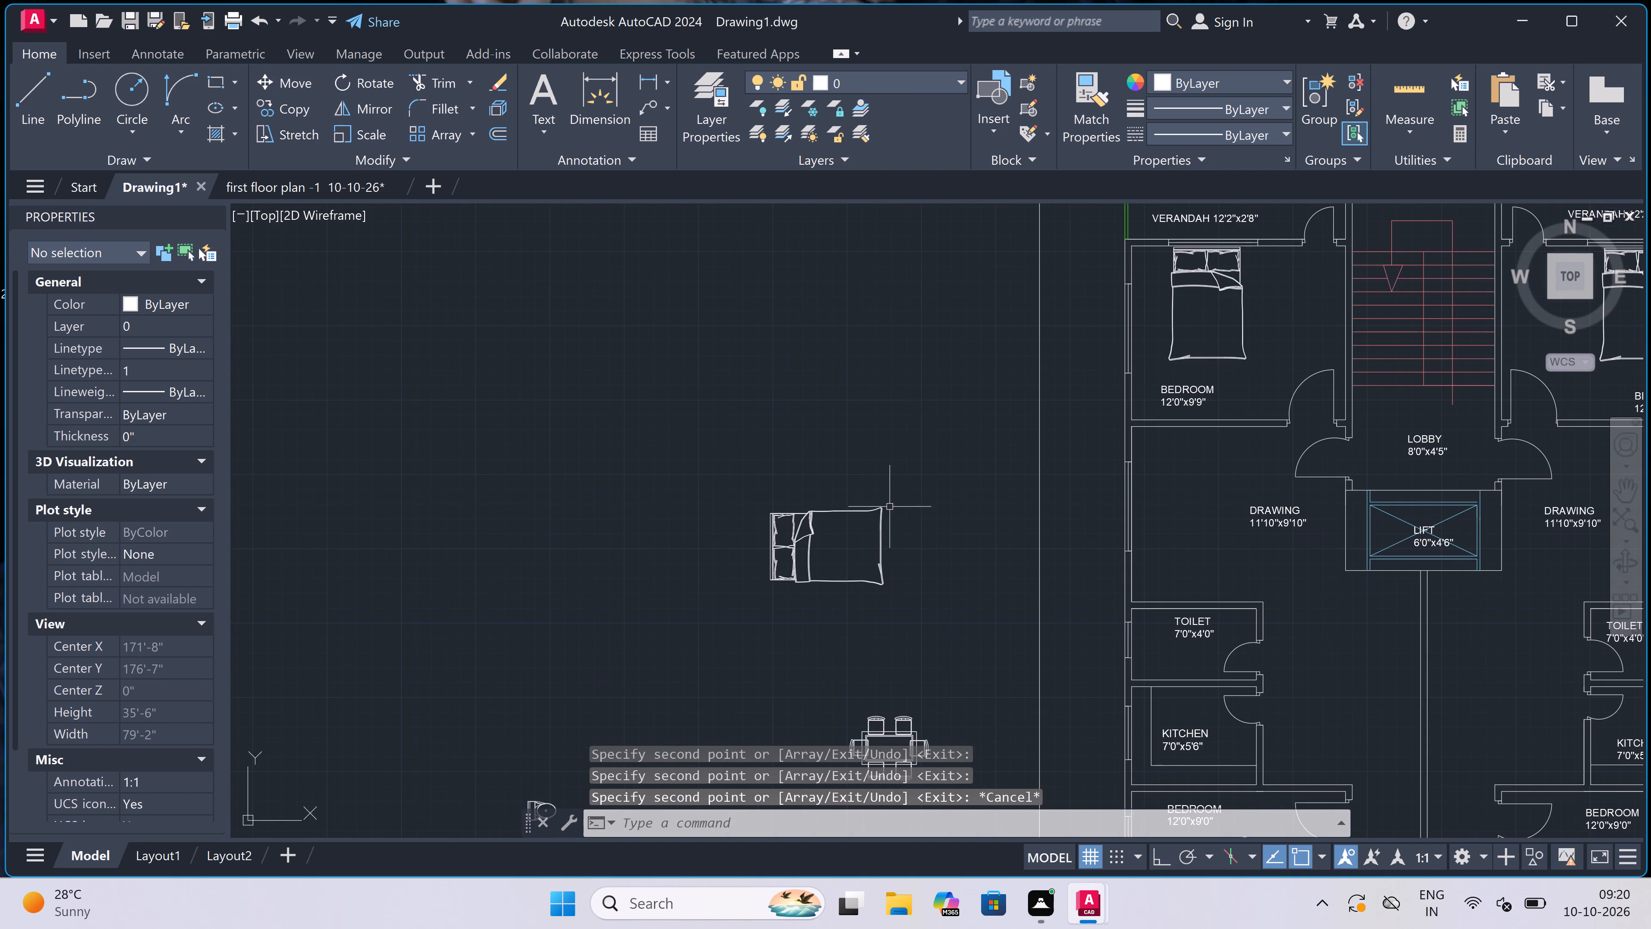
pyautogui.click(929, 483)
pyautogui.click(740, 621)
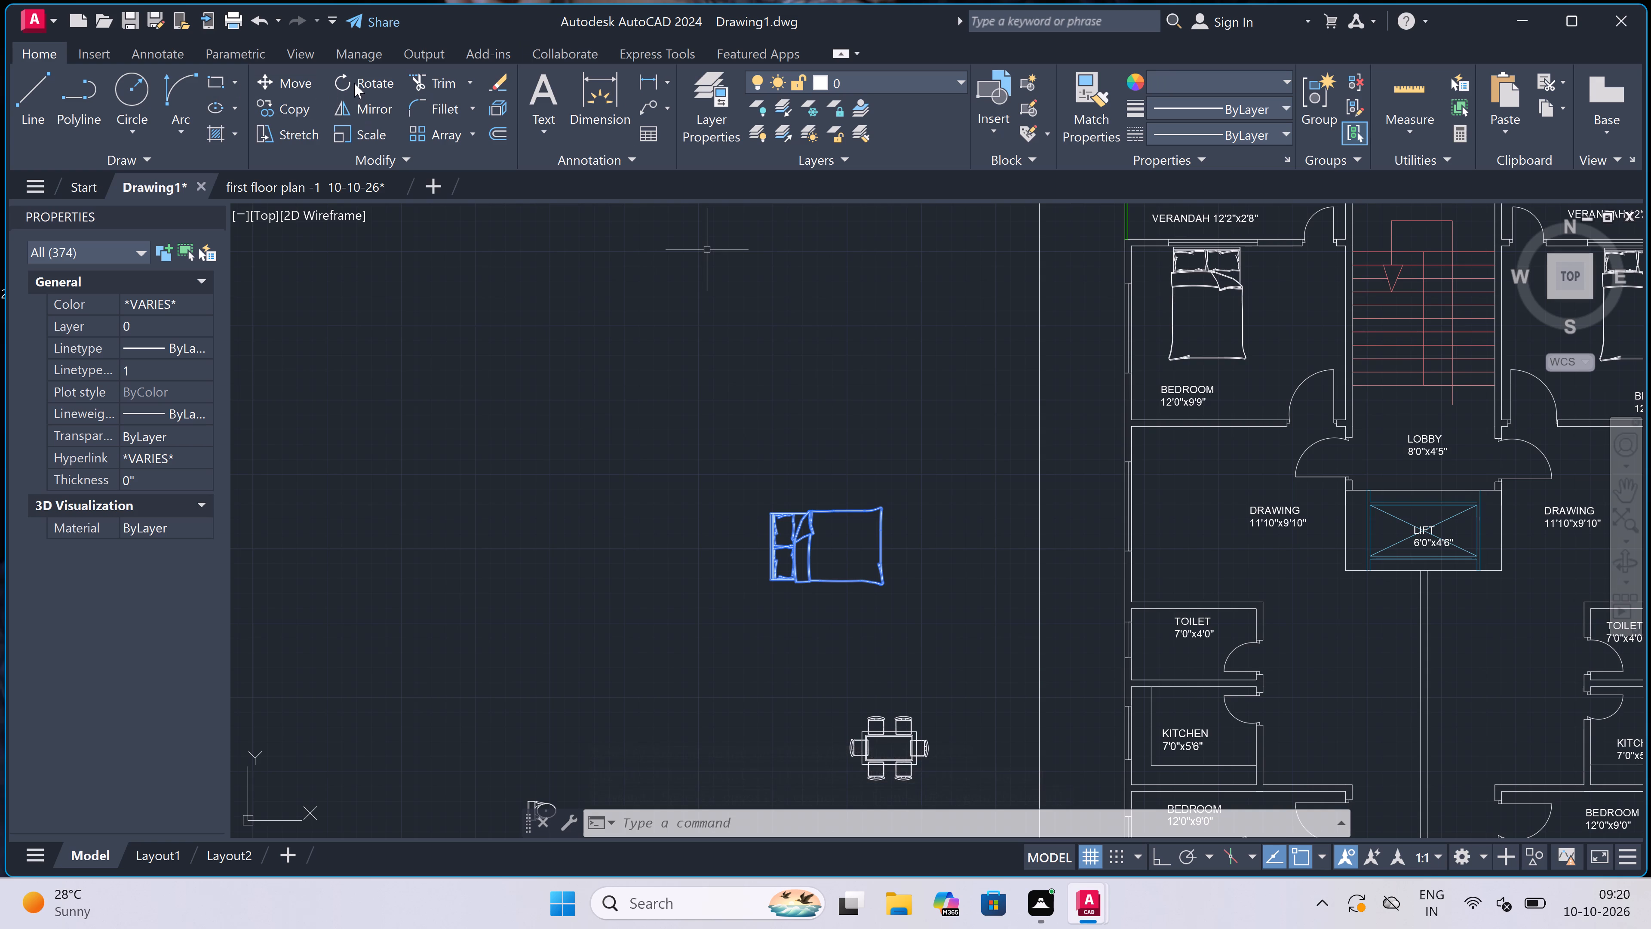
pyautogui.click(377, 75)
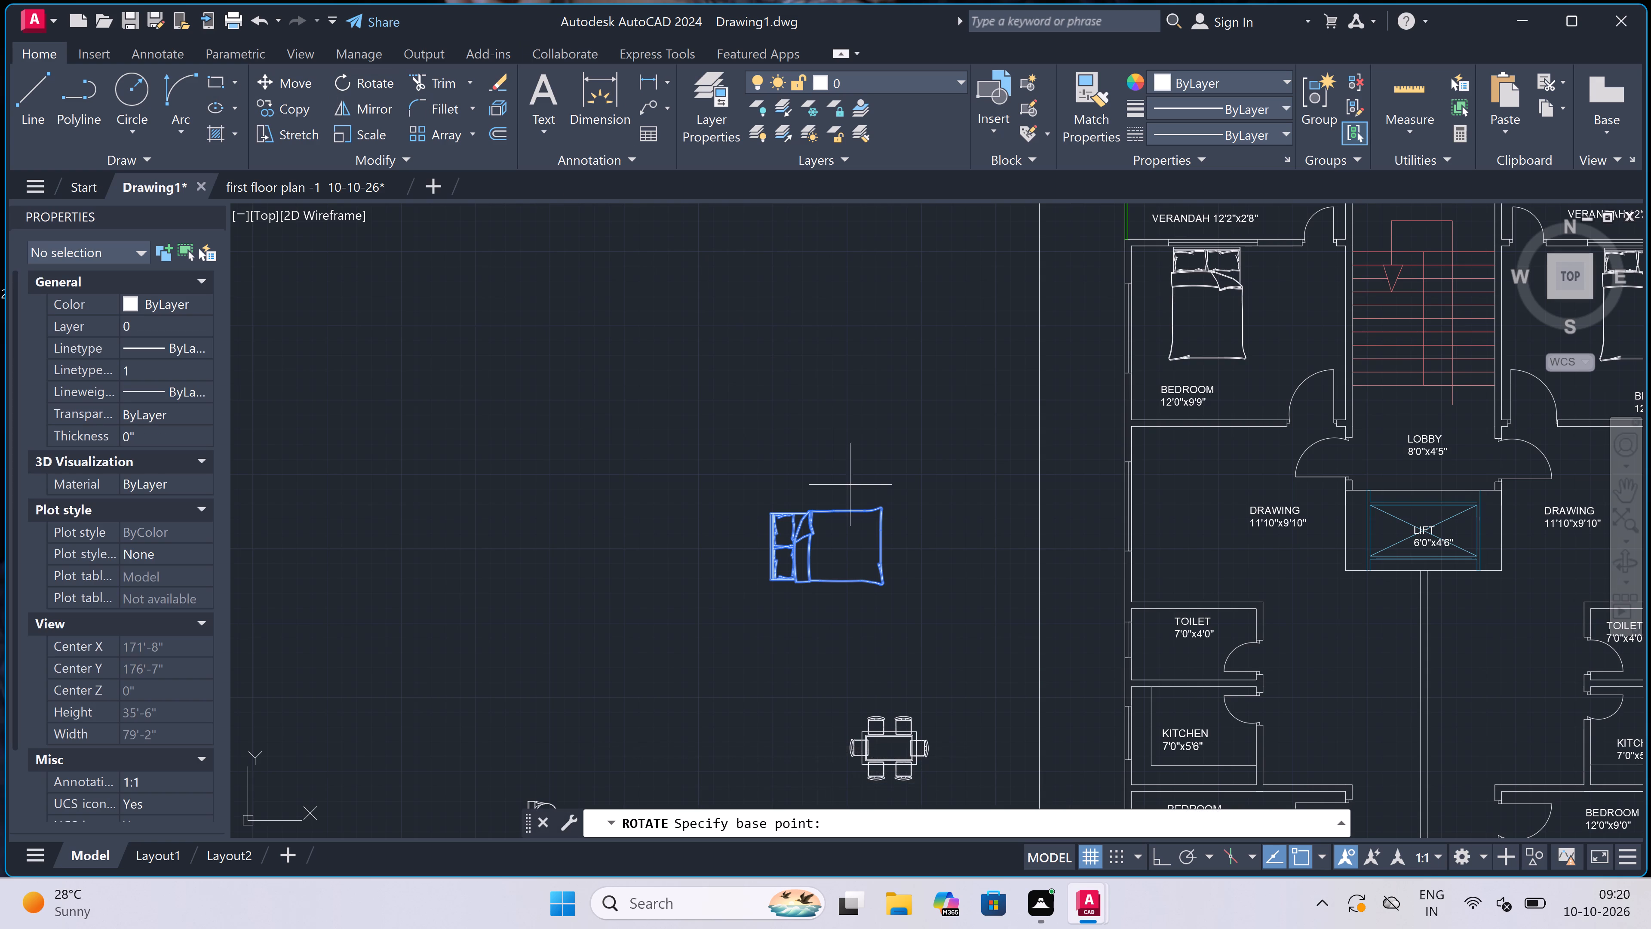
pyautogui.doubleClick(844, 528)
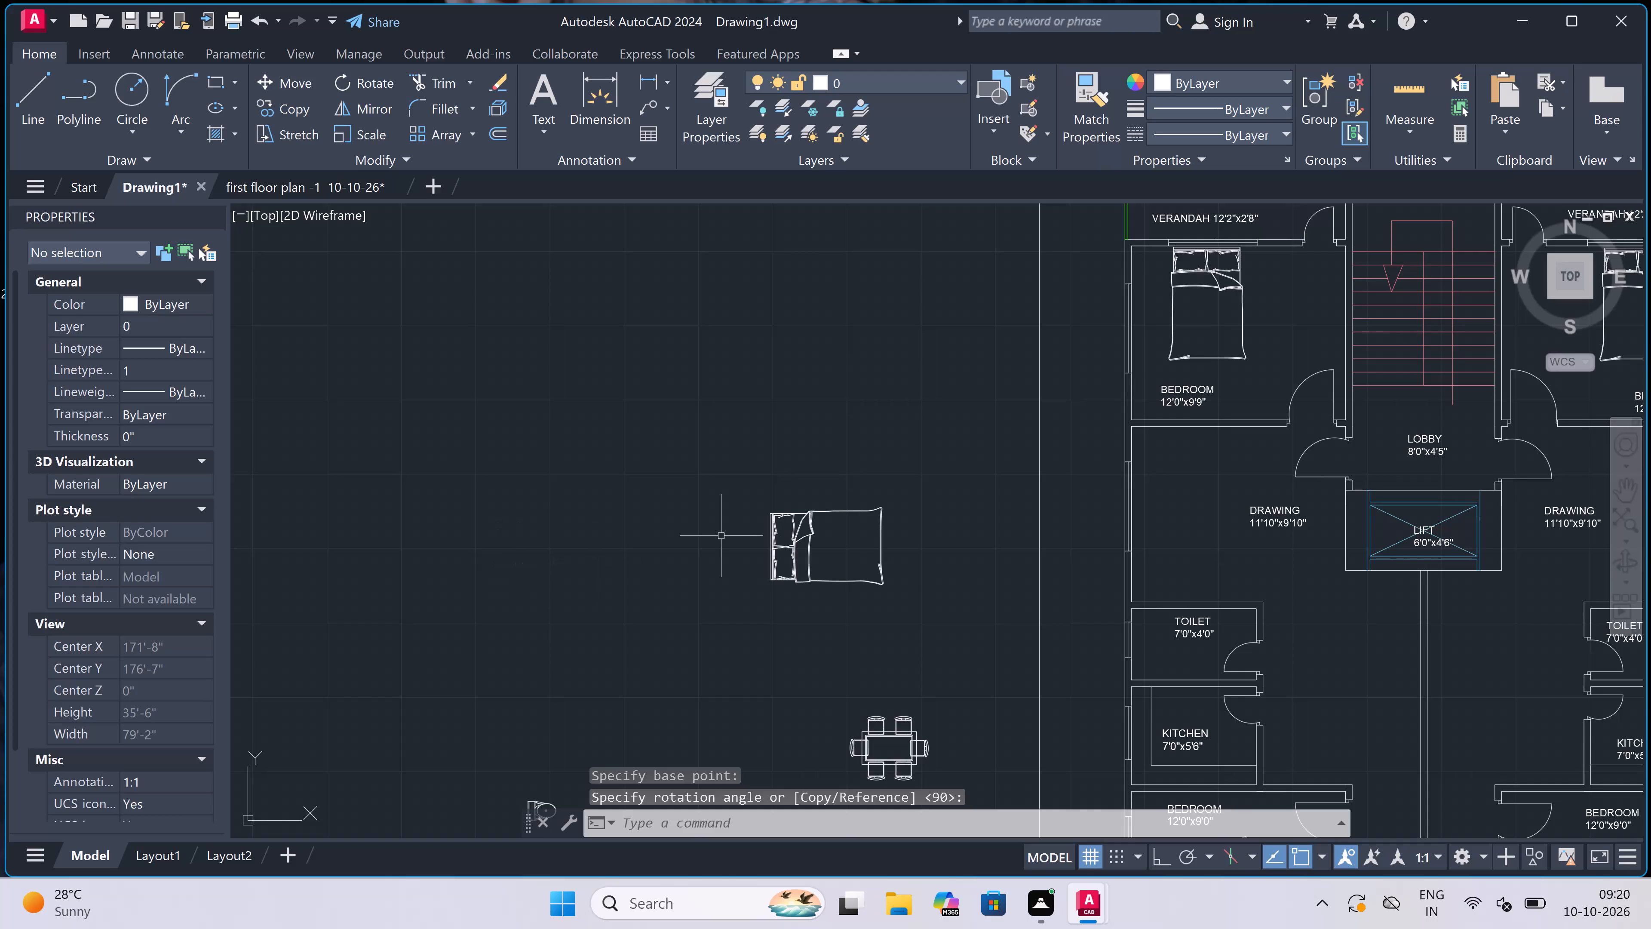
# Rotate the bed west of the plan border 180° so that its headboard faces east.
pyautogui.doubleClick(927, 488)
pyautogui.doubleClick(582, 591)
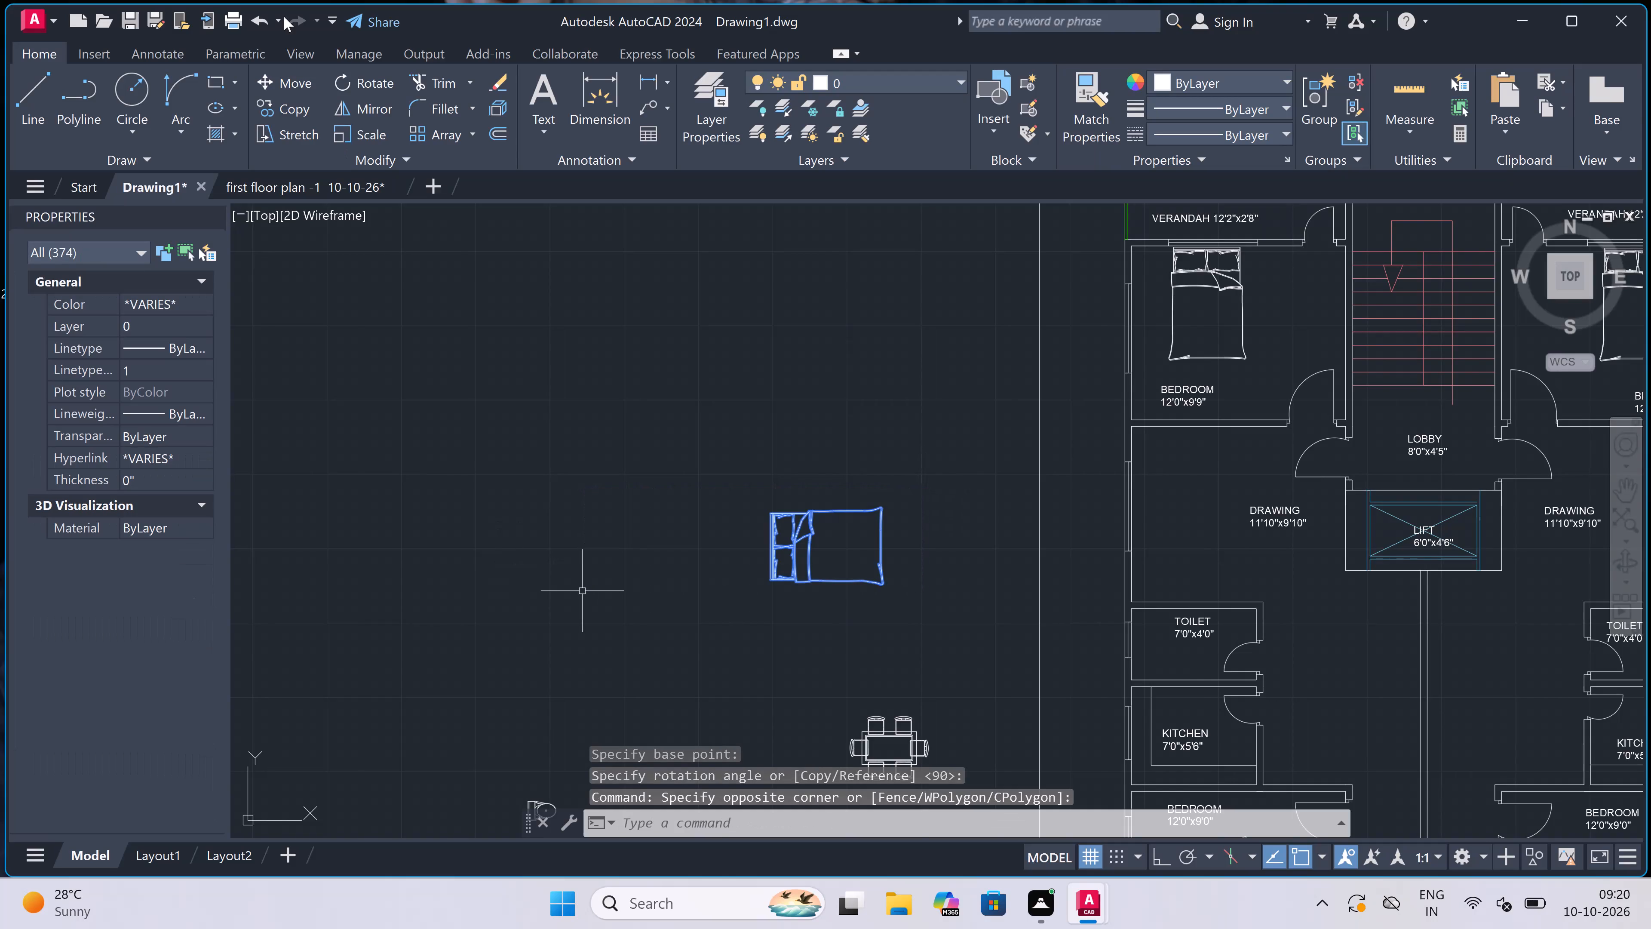
pyautogui.click(372, 75)
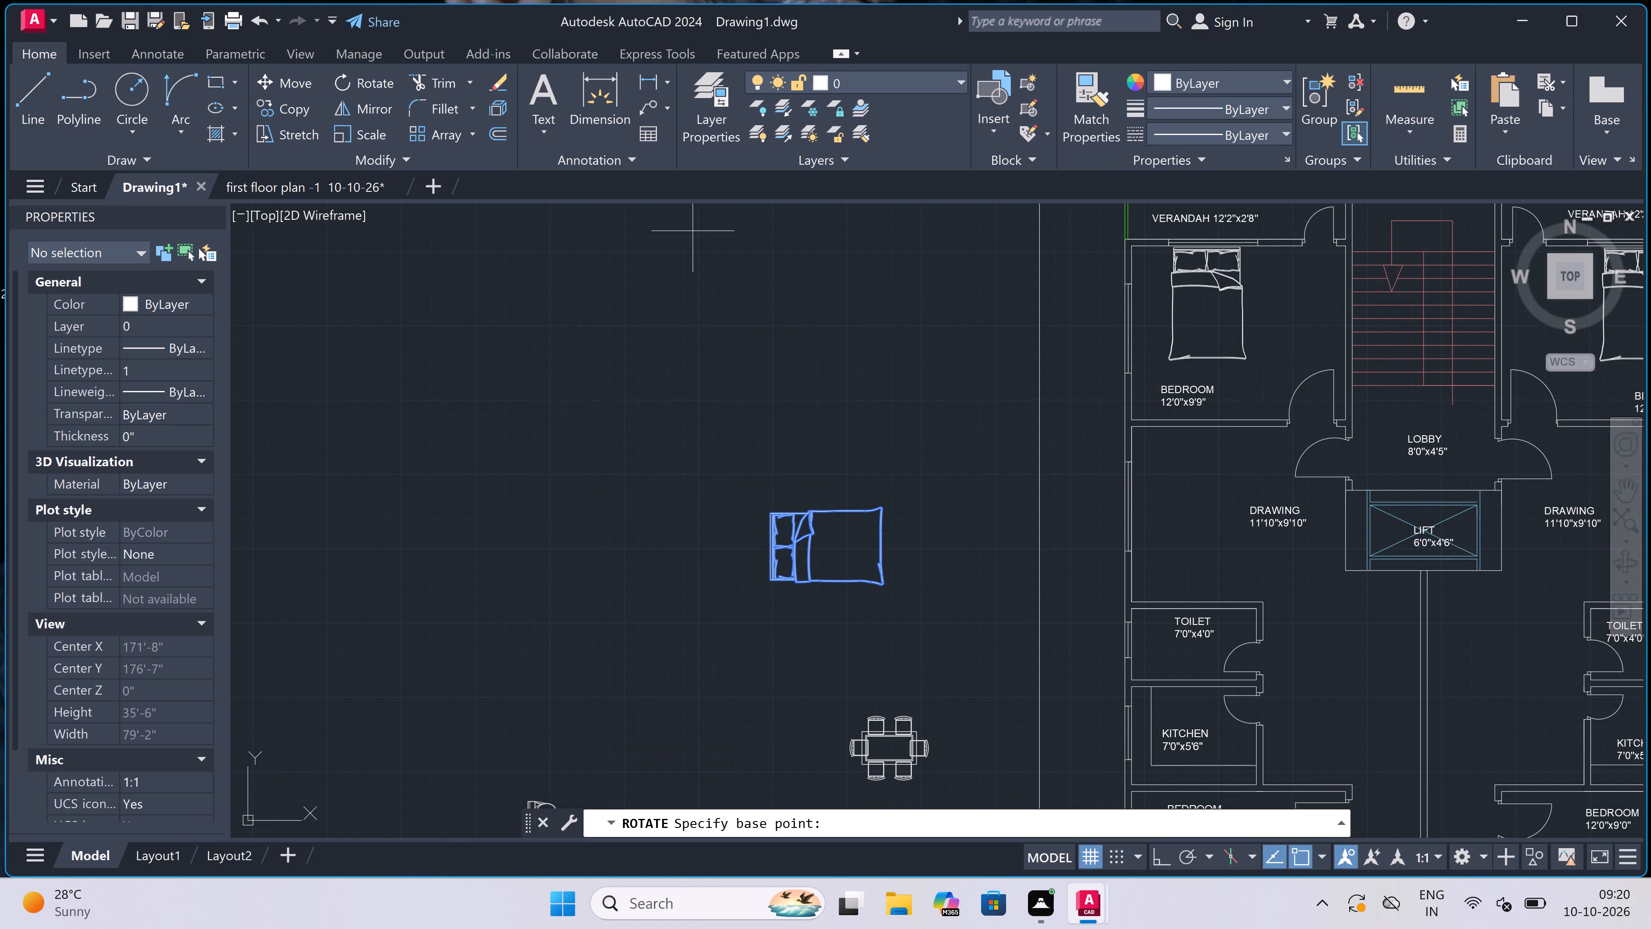
pyautogui.click(843, 537)
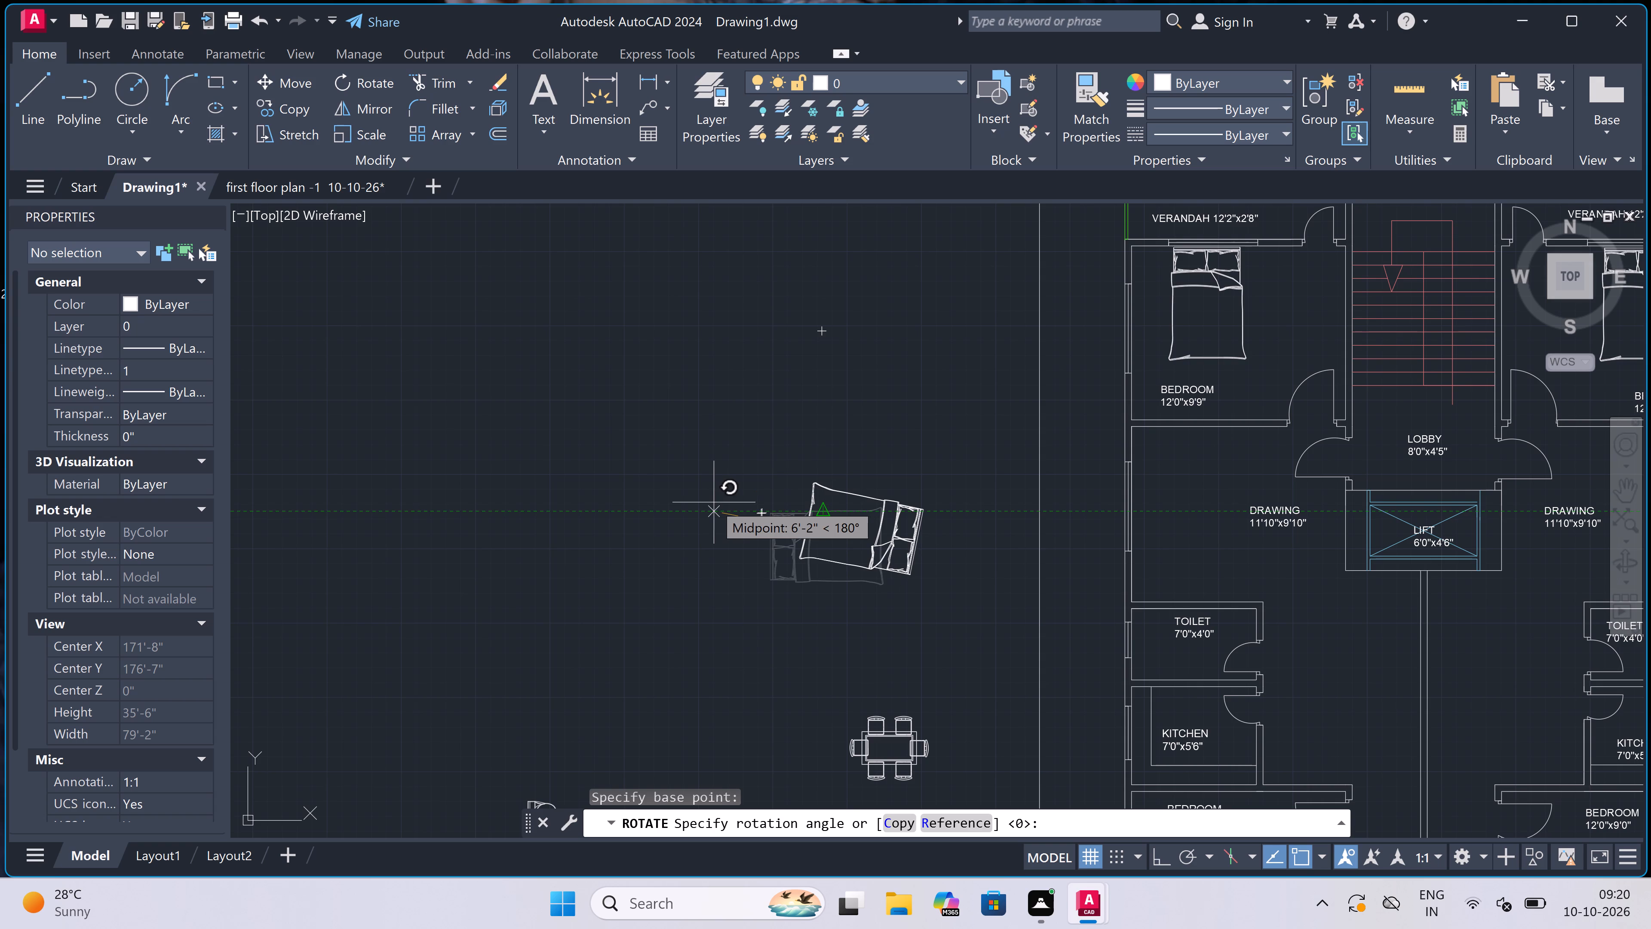
pyautogui.press('F8')
pyautogui.click(678, 518)
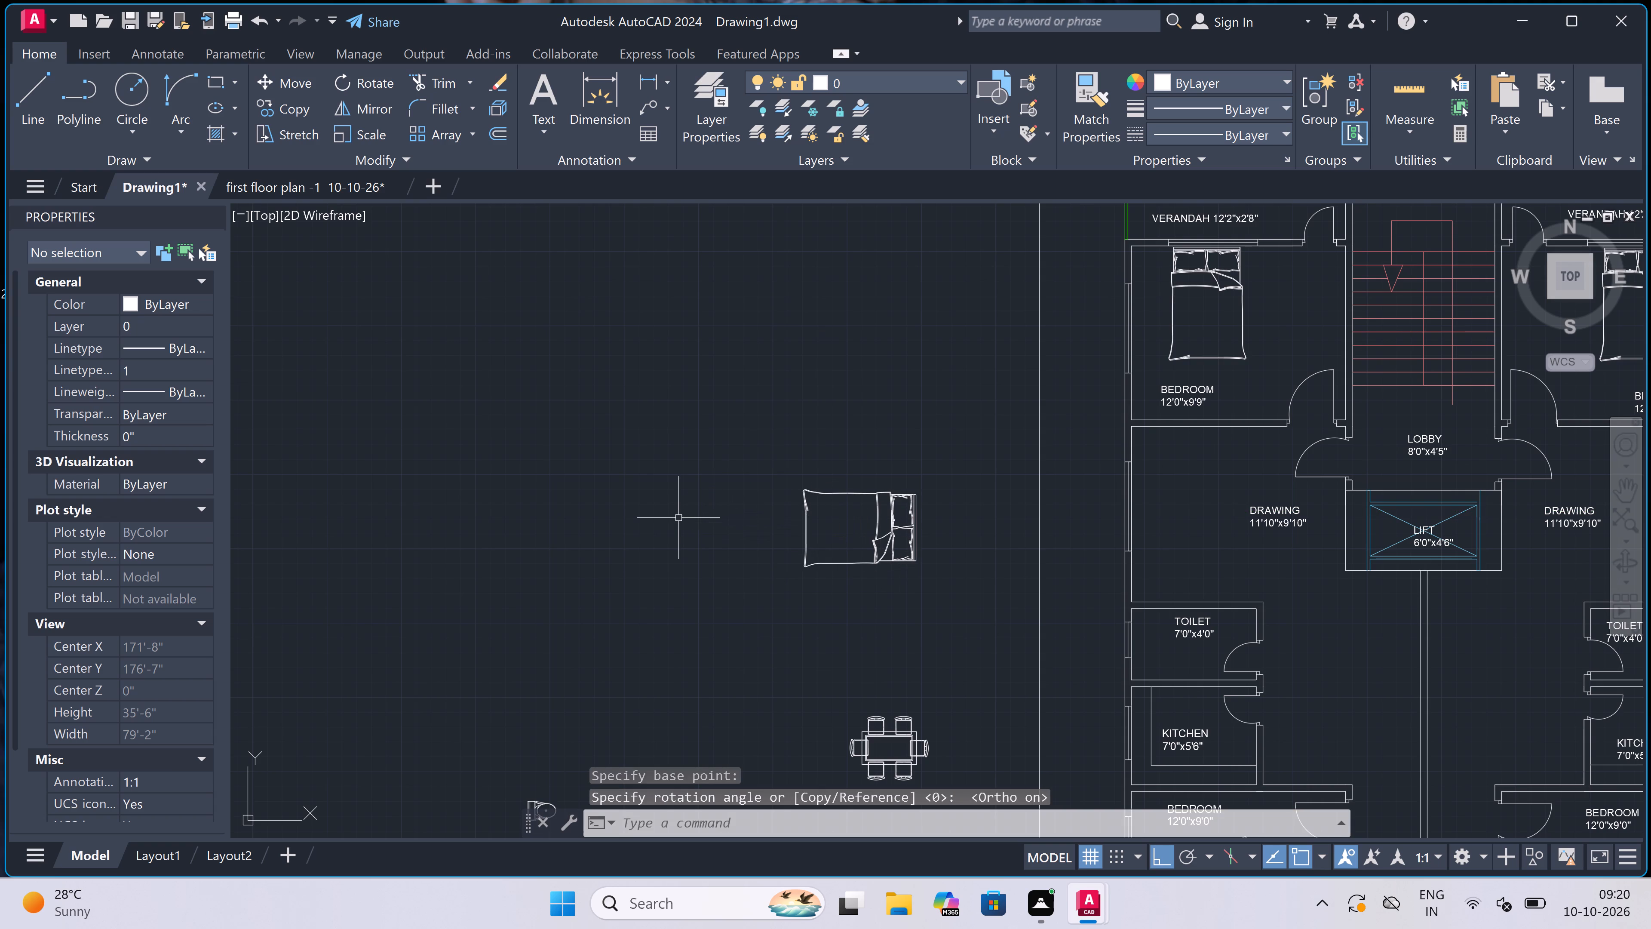
# Copy the bed by its headboard midpoint into the east 12'0"x9'0" bedroom, headboard just inside the east window wall.
pyautogui.click(982, 446)
pyautogui.click(751, 578)
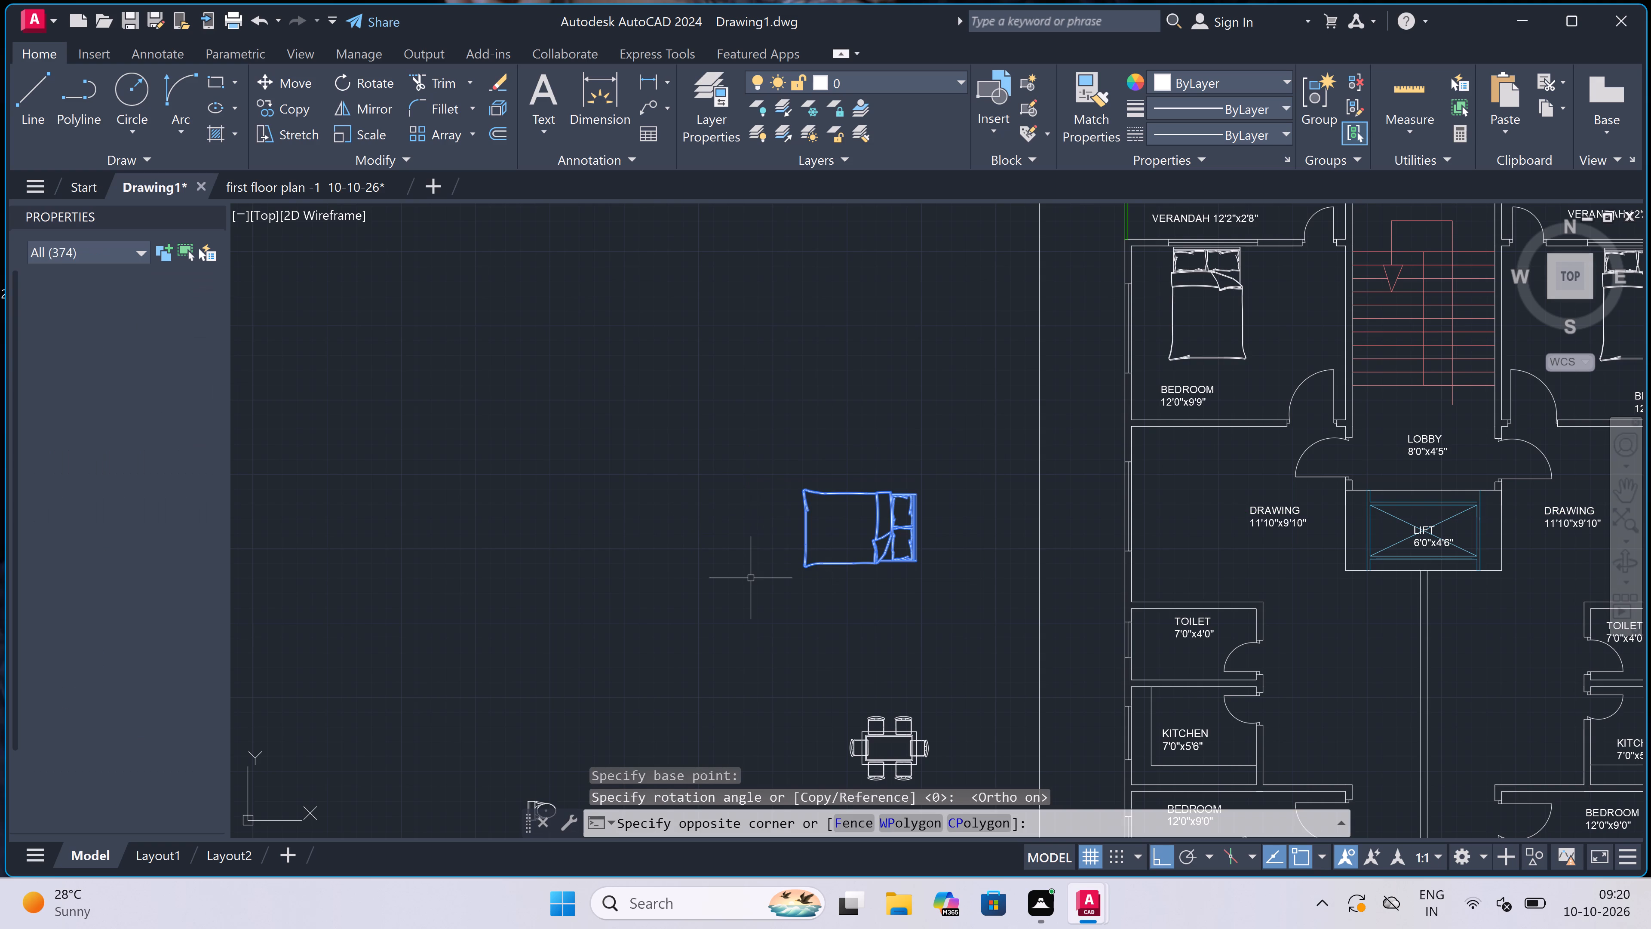
pyautogui.doubleClick(300, 103)
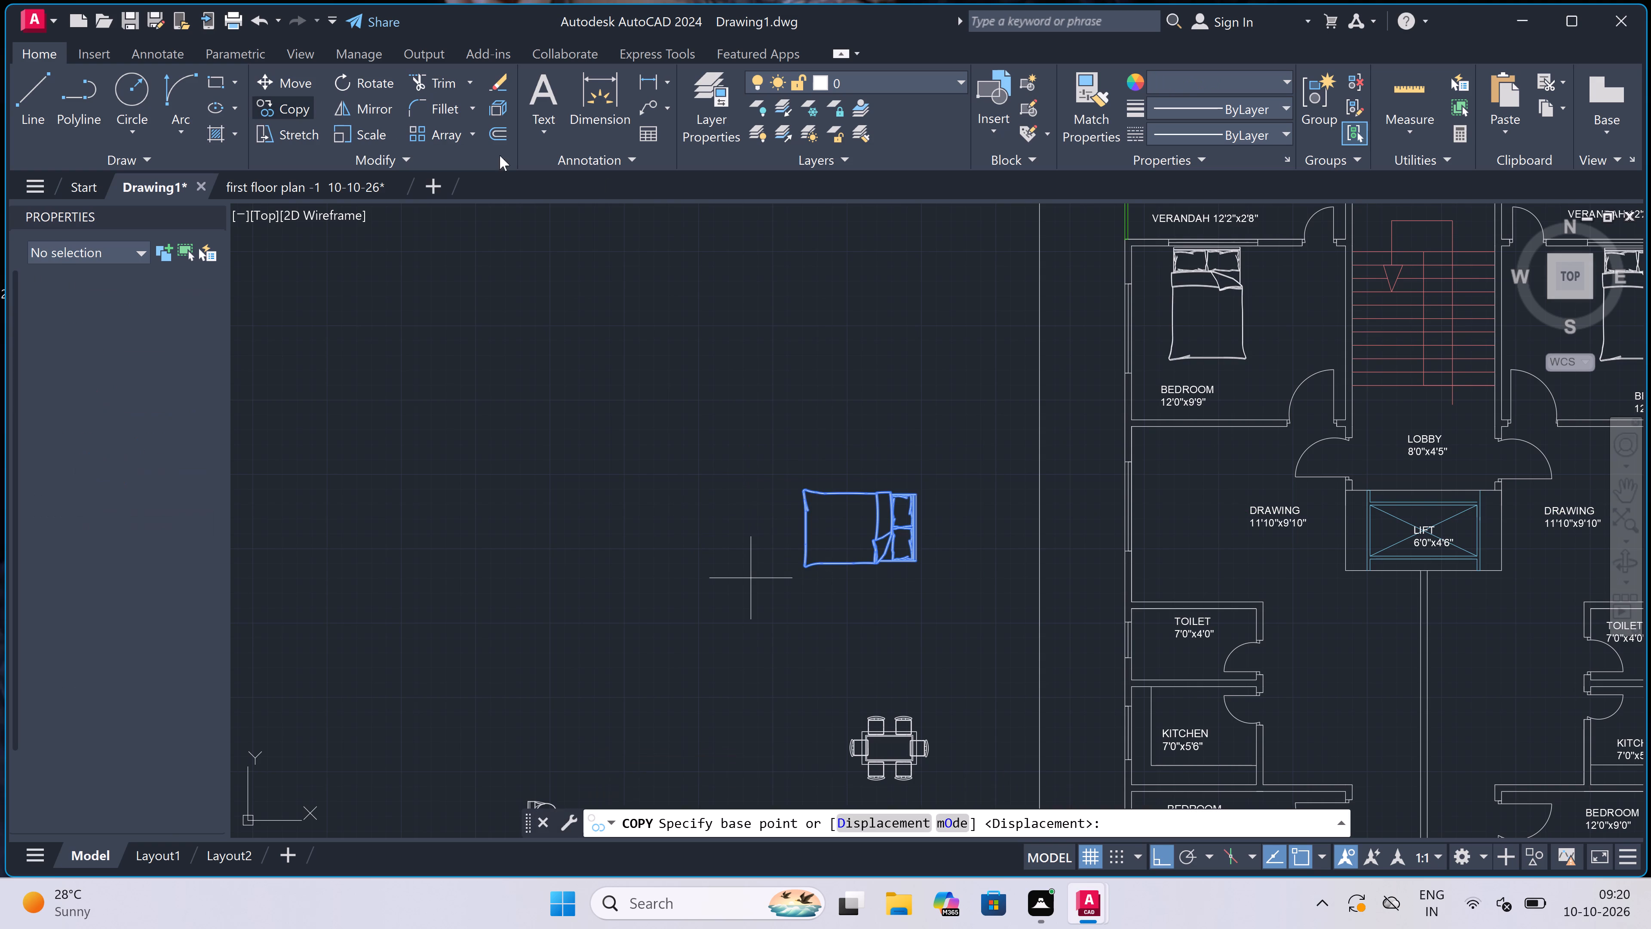
pyautogui.scroll(3, 902, 508)
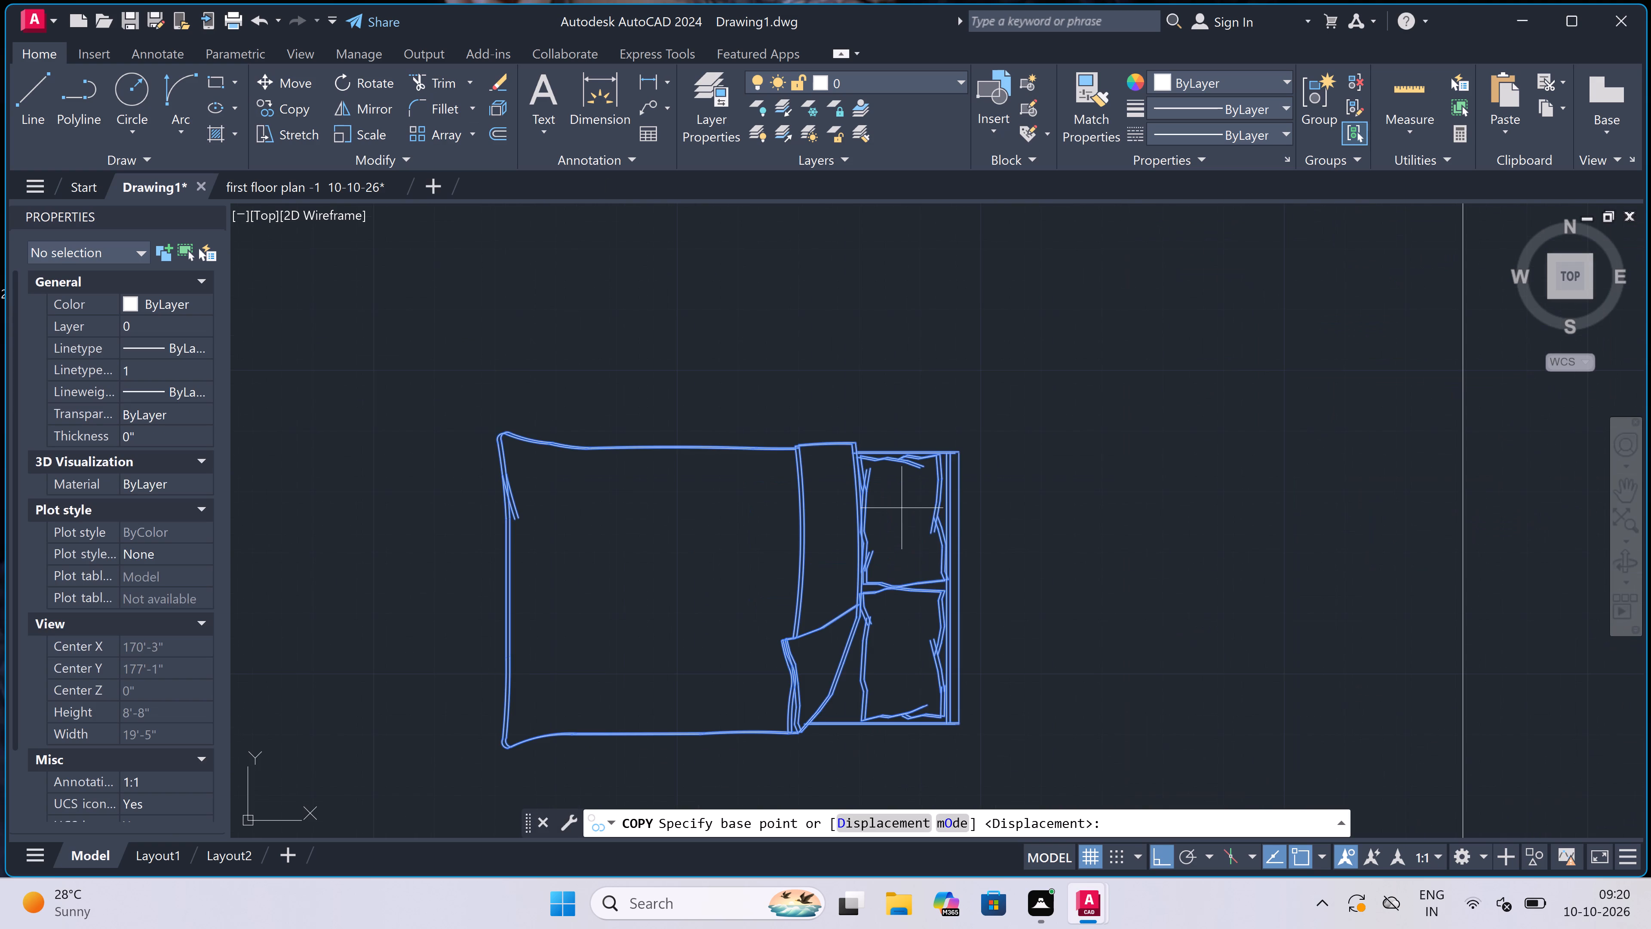
pyautogui.doubleClick(958, 582)
pyautogui.press('F8')
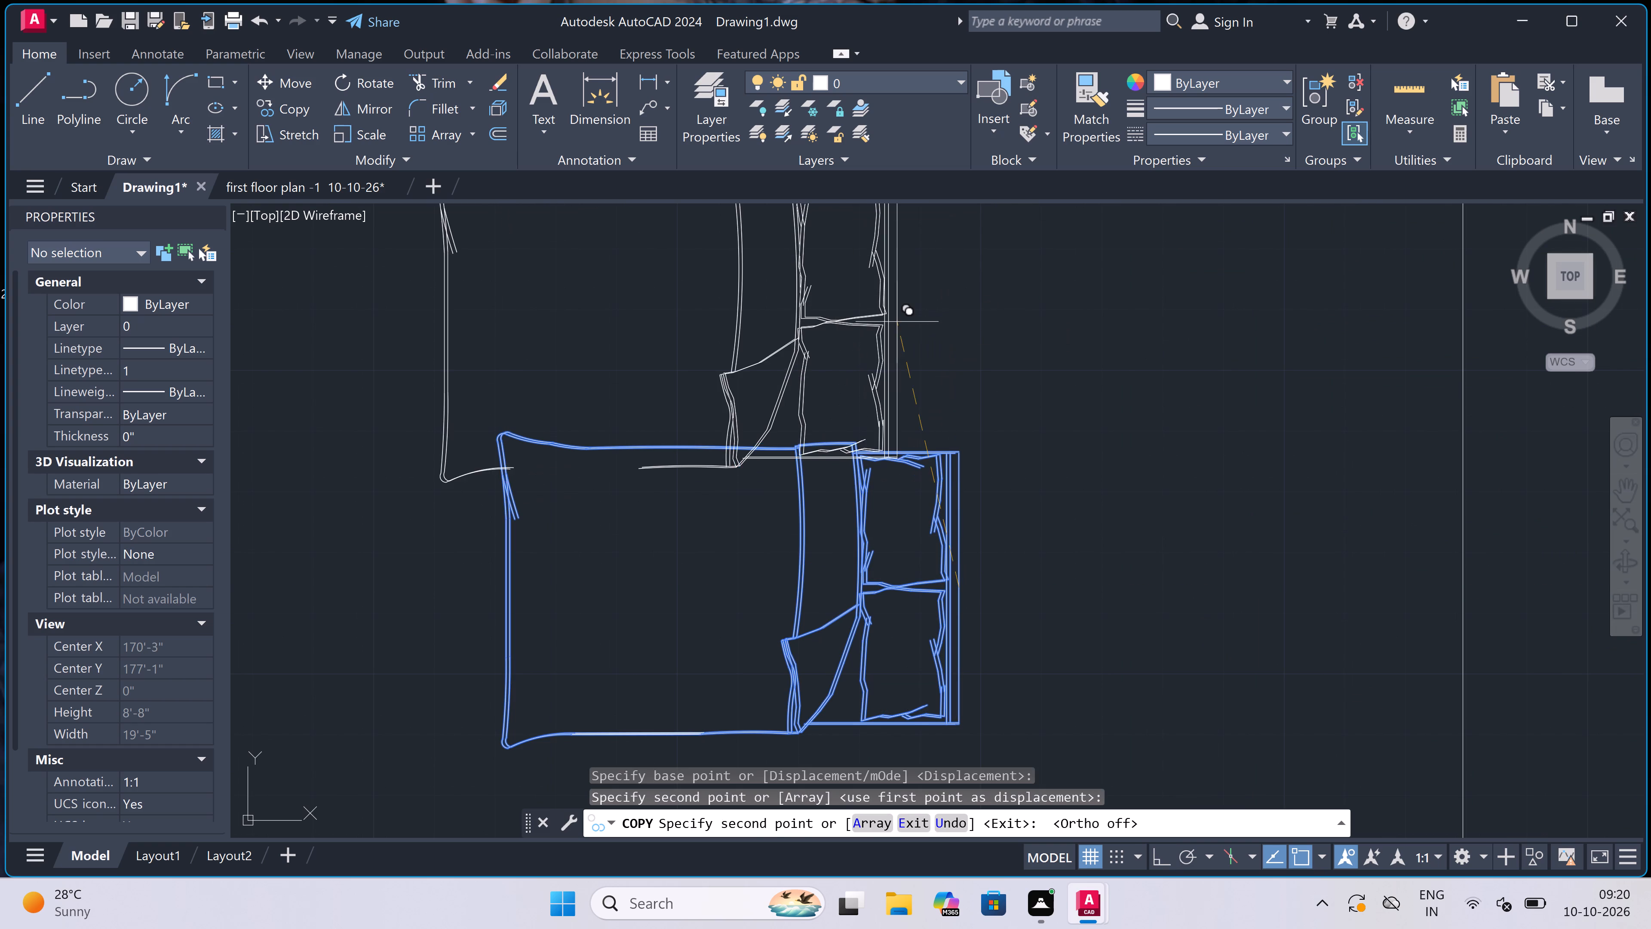
pyautogui.scroll(-8, 877, 371)
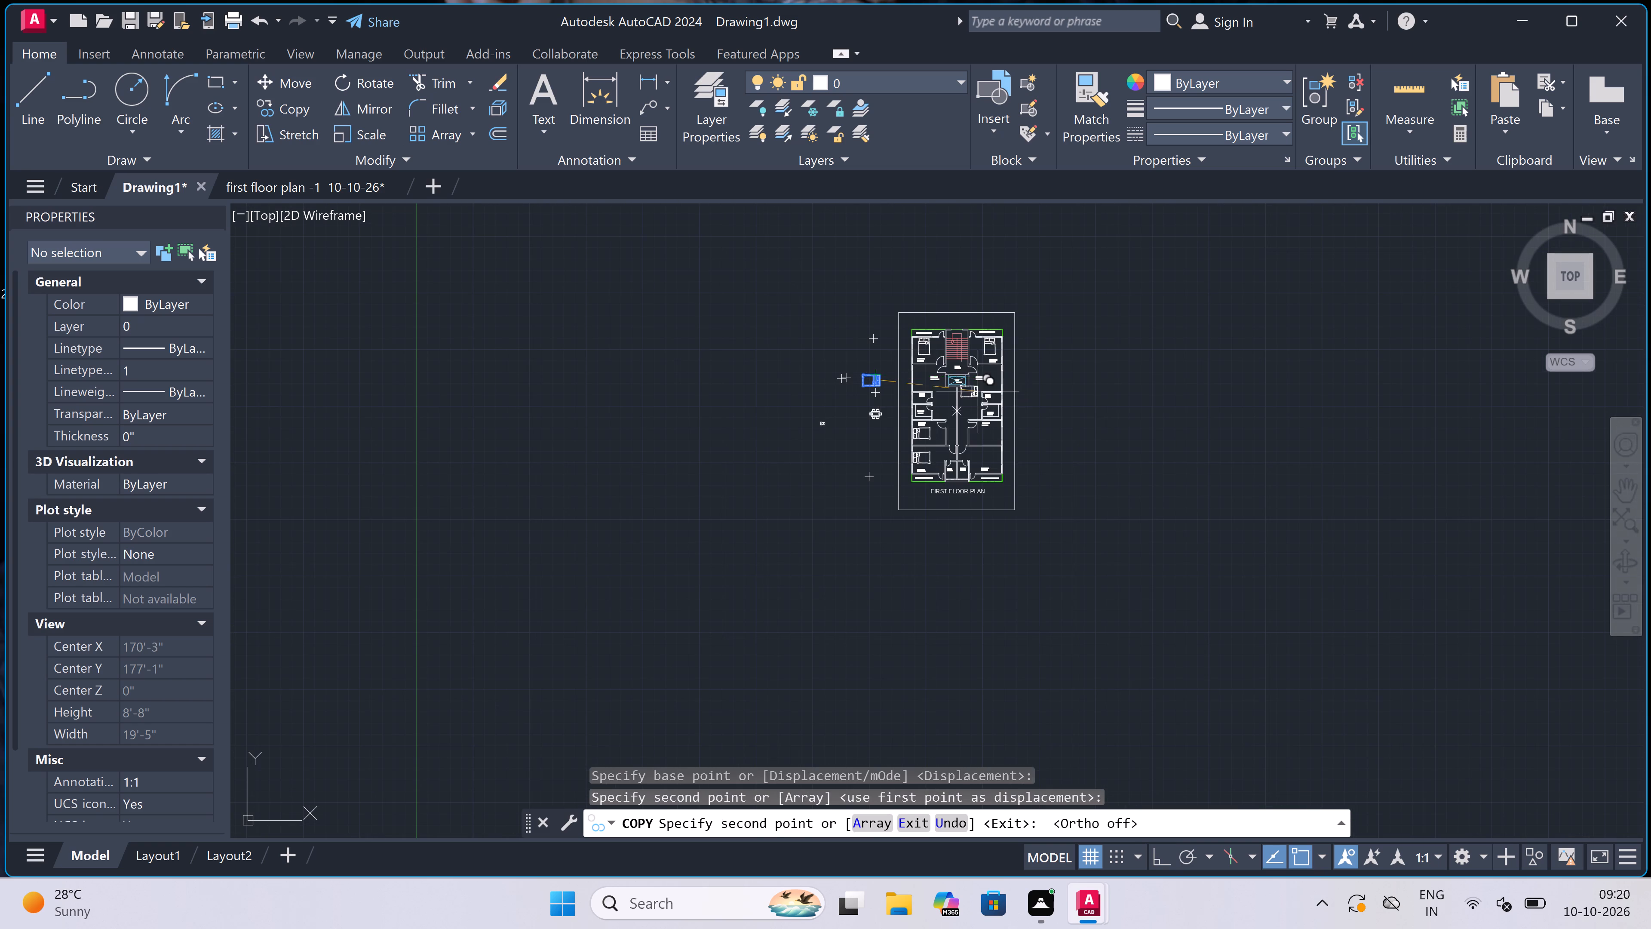
pyautogui.scroll(4, 970, 396)
pyautogui.scroll(-1, 1029, 366)
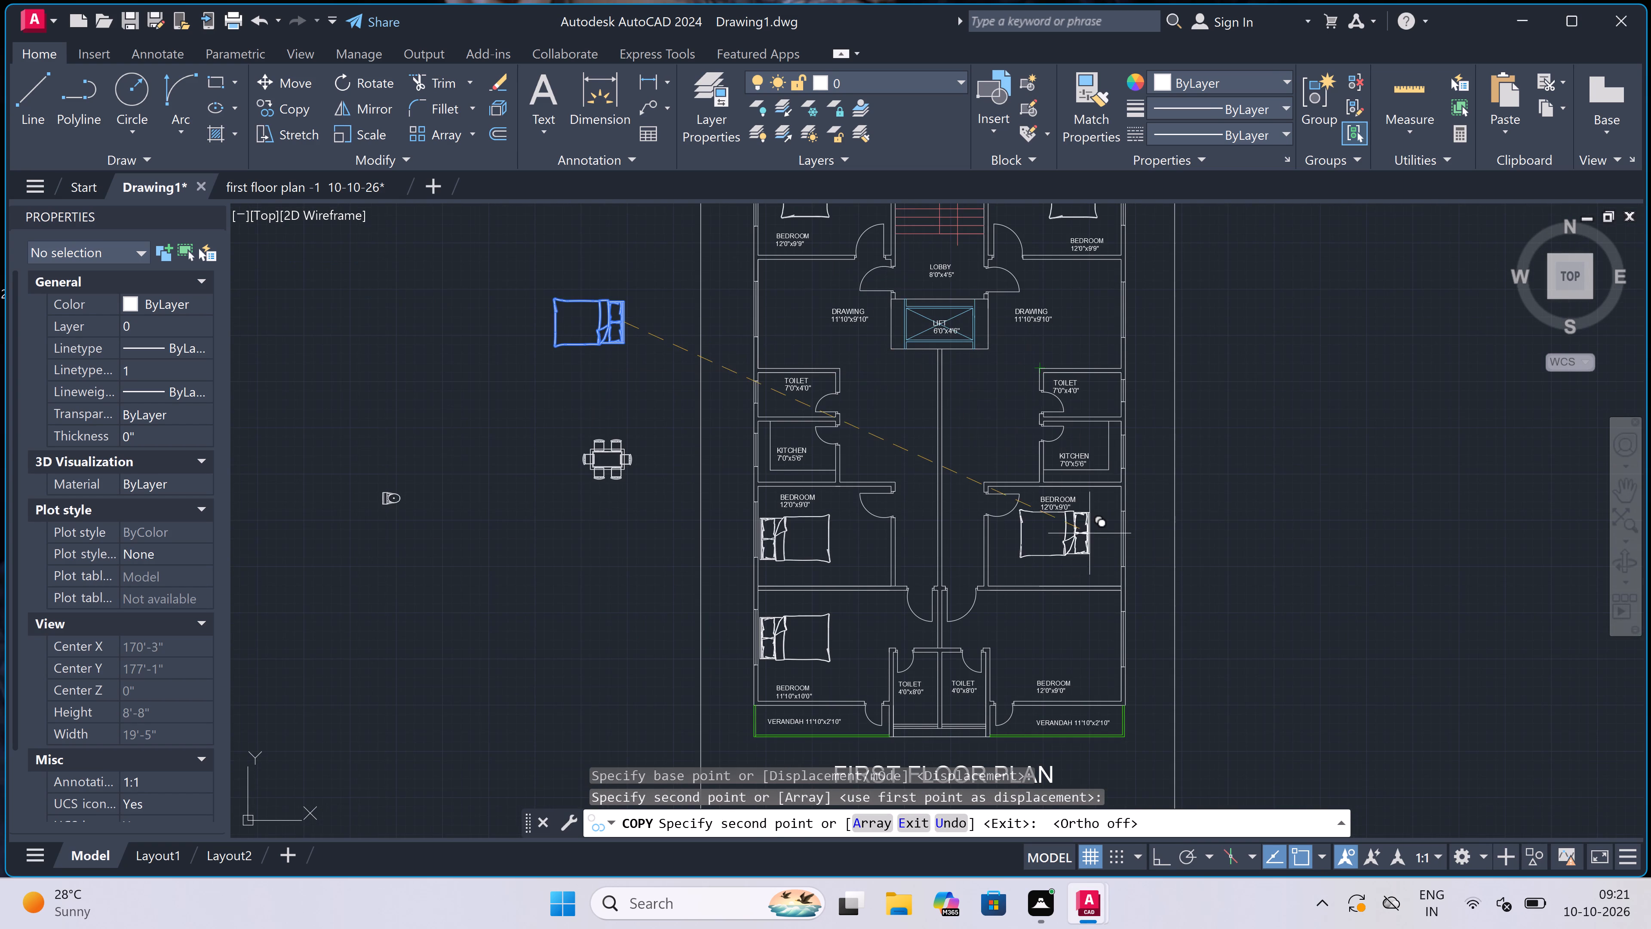
pyautogui.scroll(2, 1092, 533)
pyautogui.scroll(2, 1166, 529)
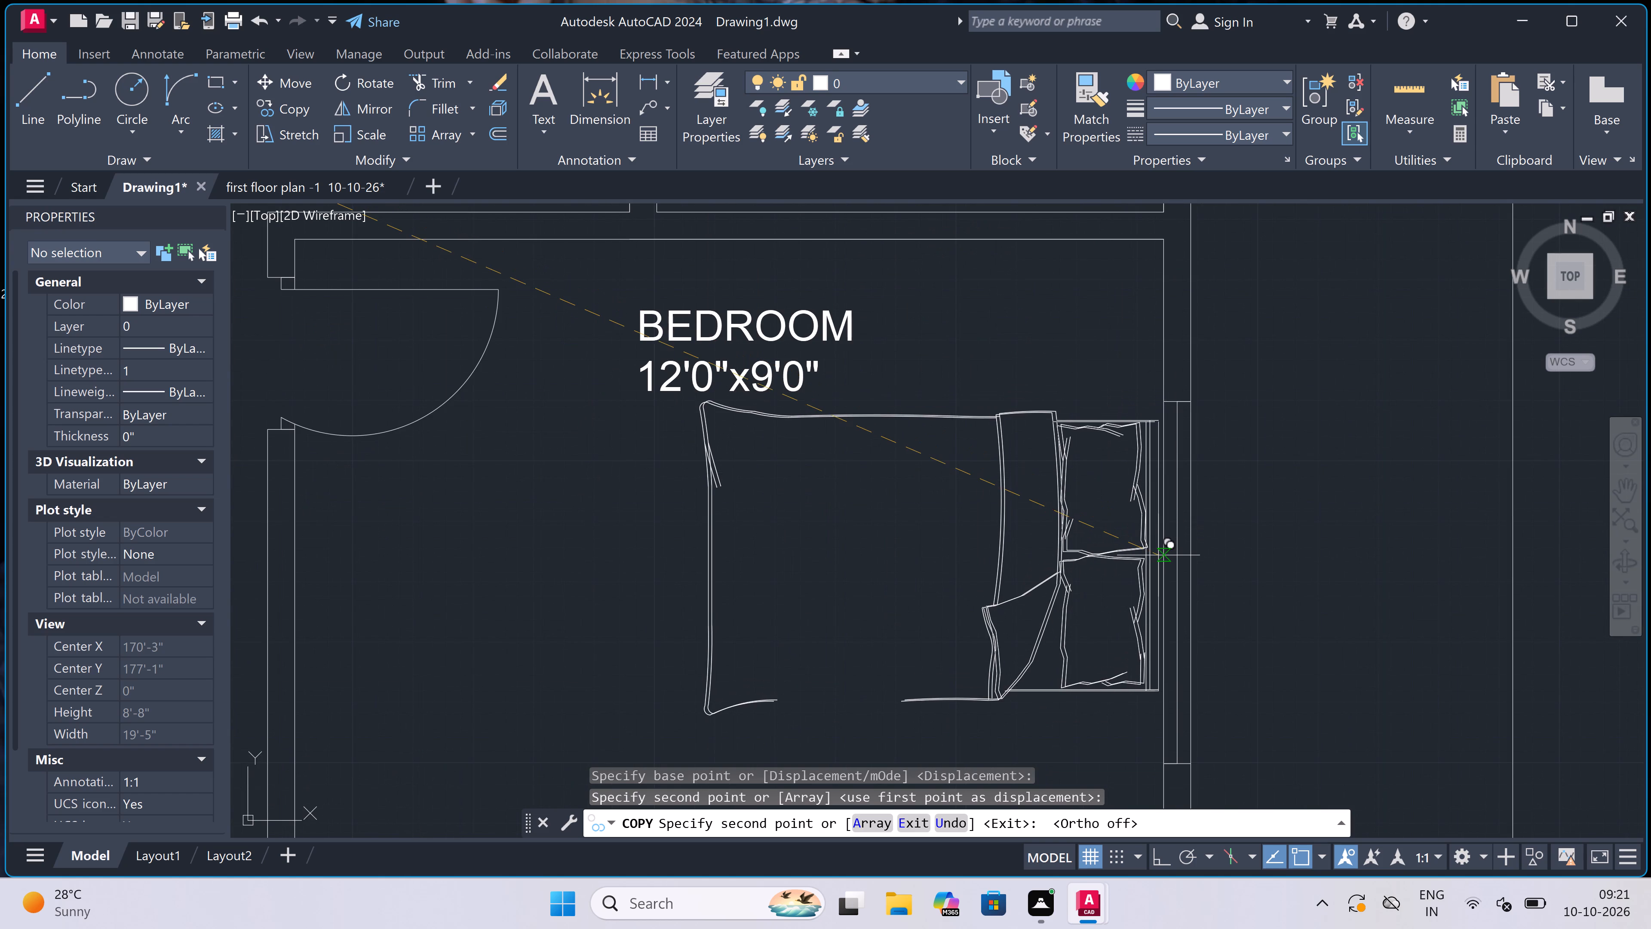
pyautogui.scroll(1, 1158, 555)
pyautogui.click(1156, 574)
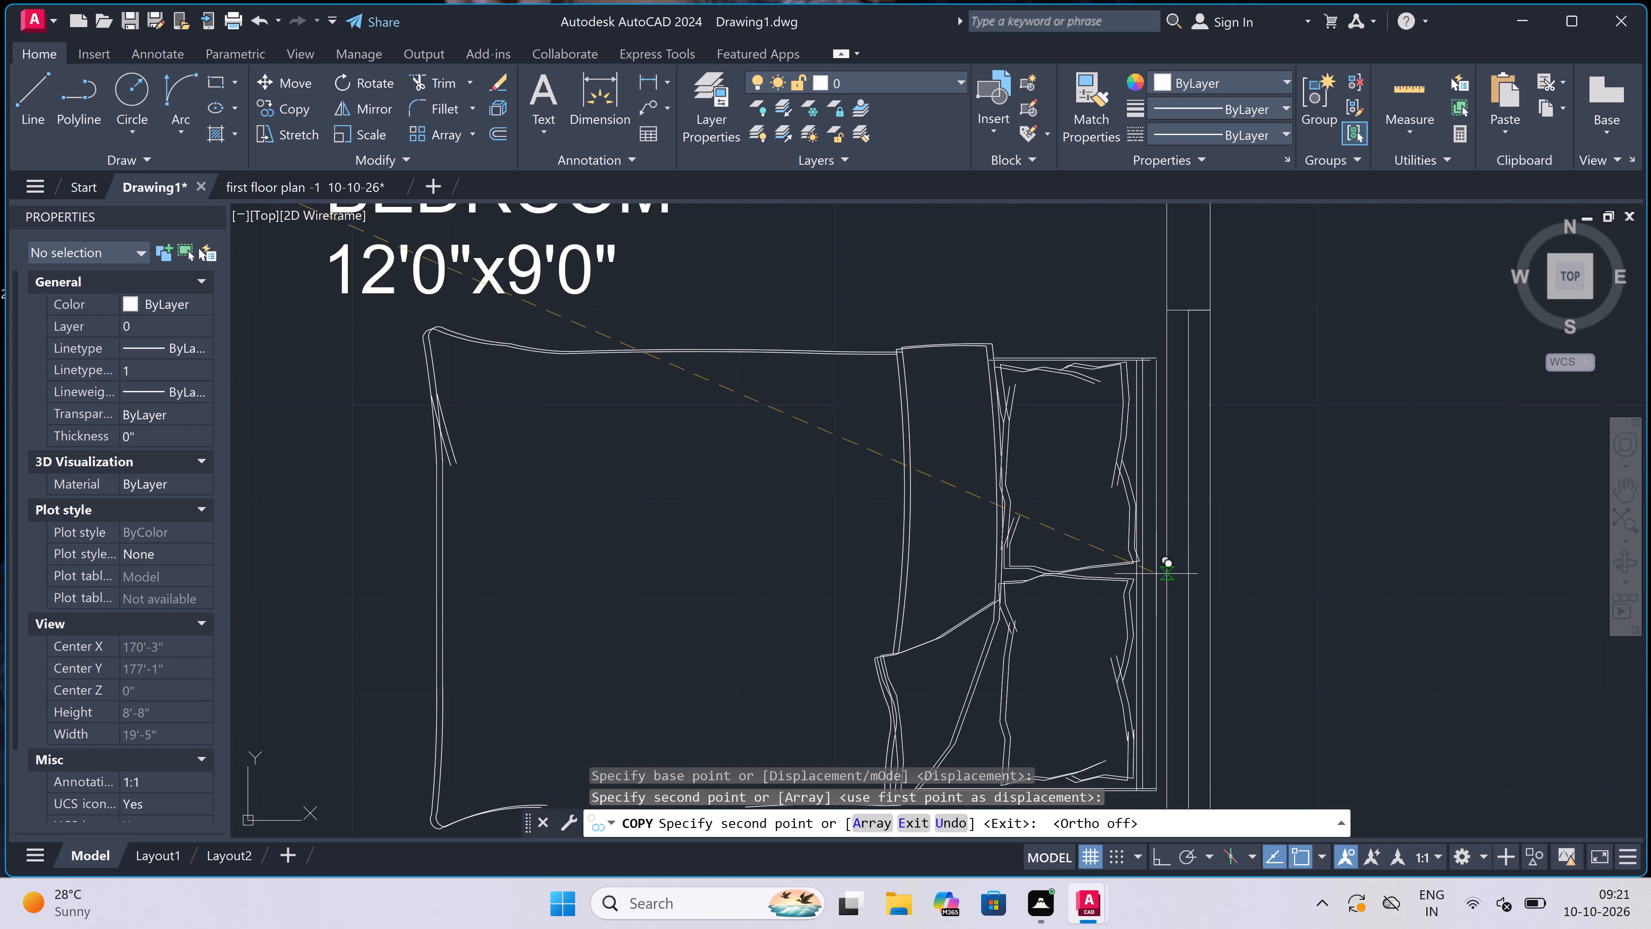
# Place another copy of the bed in the south-east bedroom, headboard just inside the east window wall, and end the copying.
pyautogui.scroll(-8, 1102, 439)
pyautogui.scroll(2, 1104, 512)
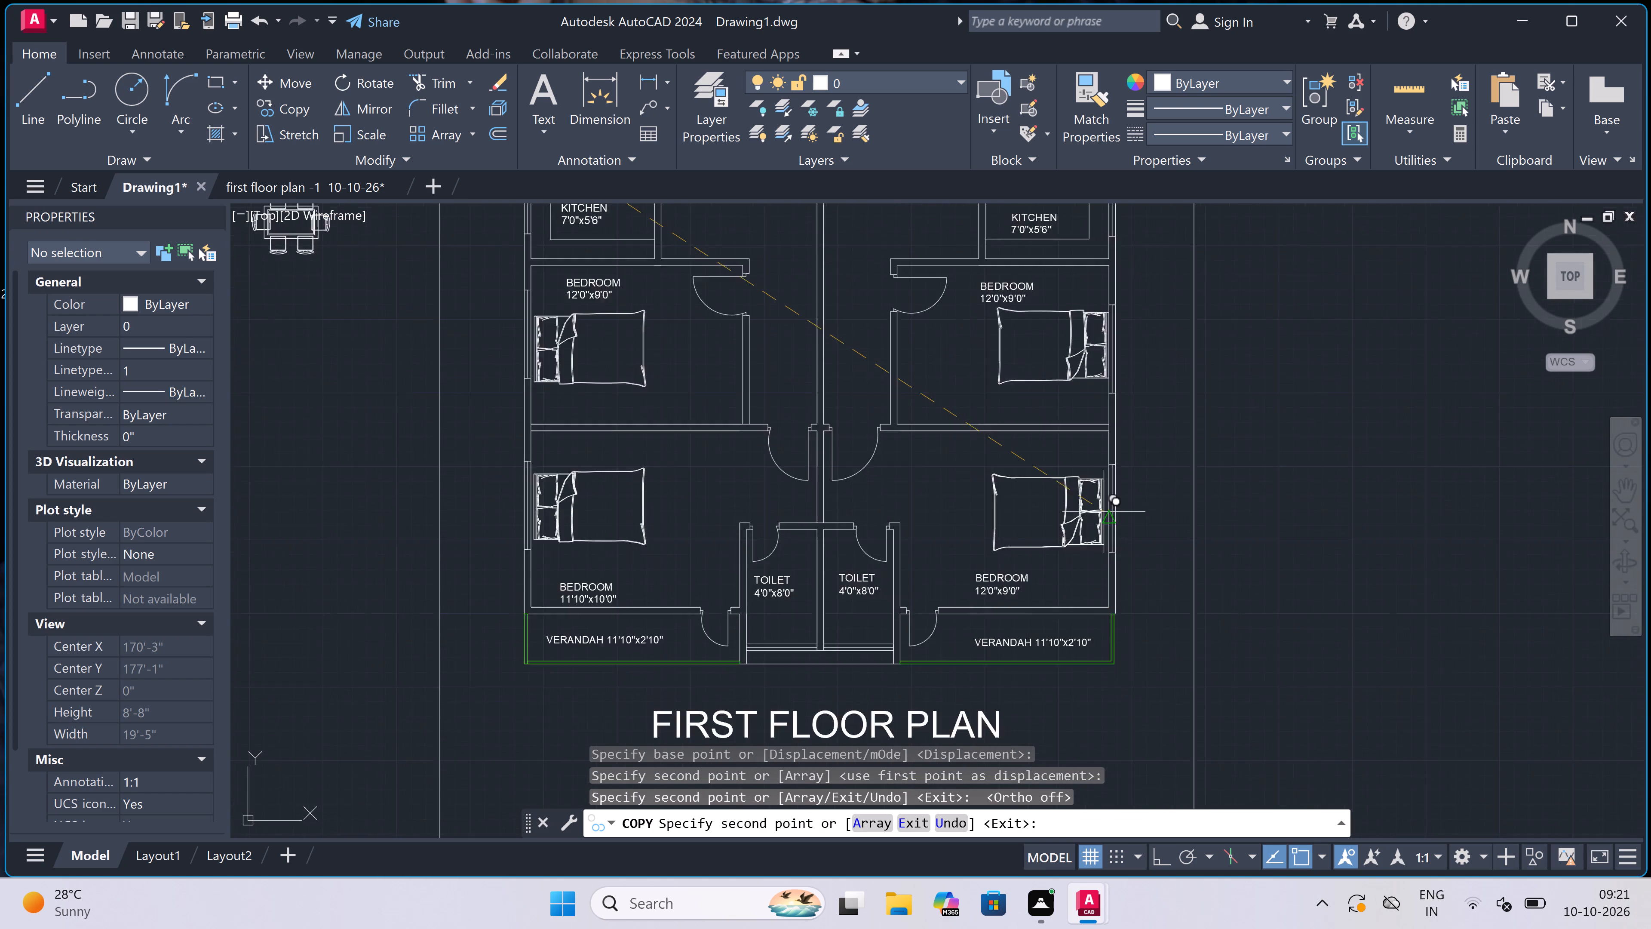
pyautogui.scroll(4, 1104, 512)
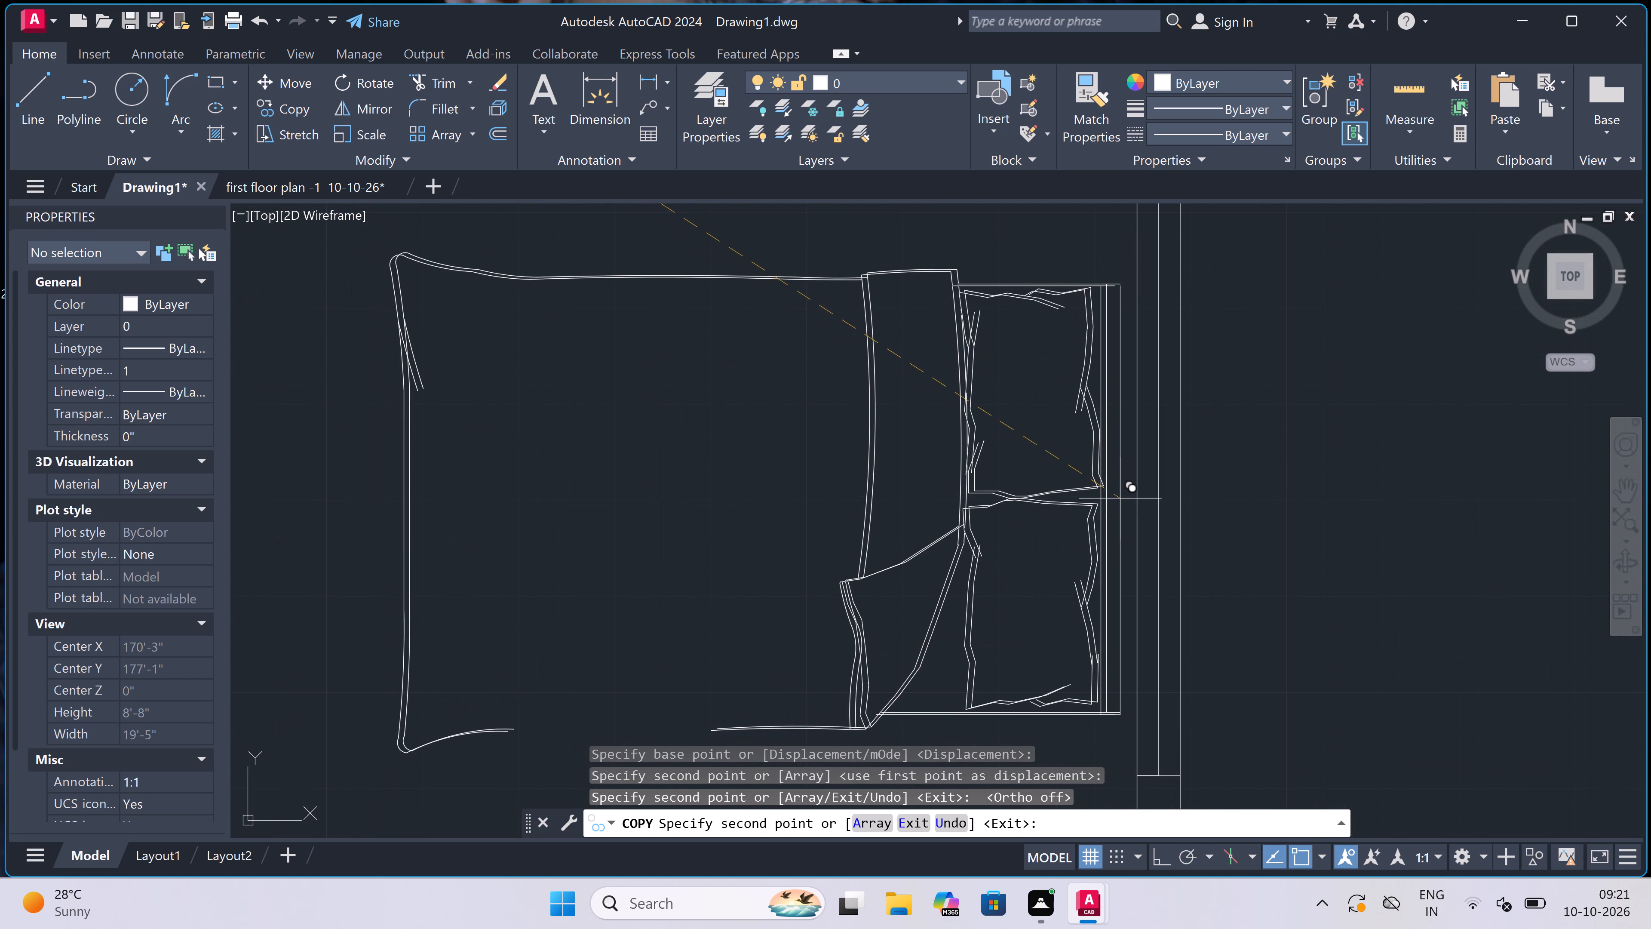
pyautogui.click(1120, 498)
pyautogui.scroll(-5, 1063, 433)
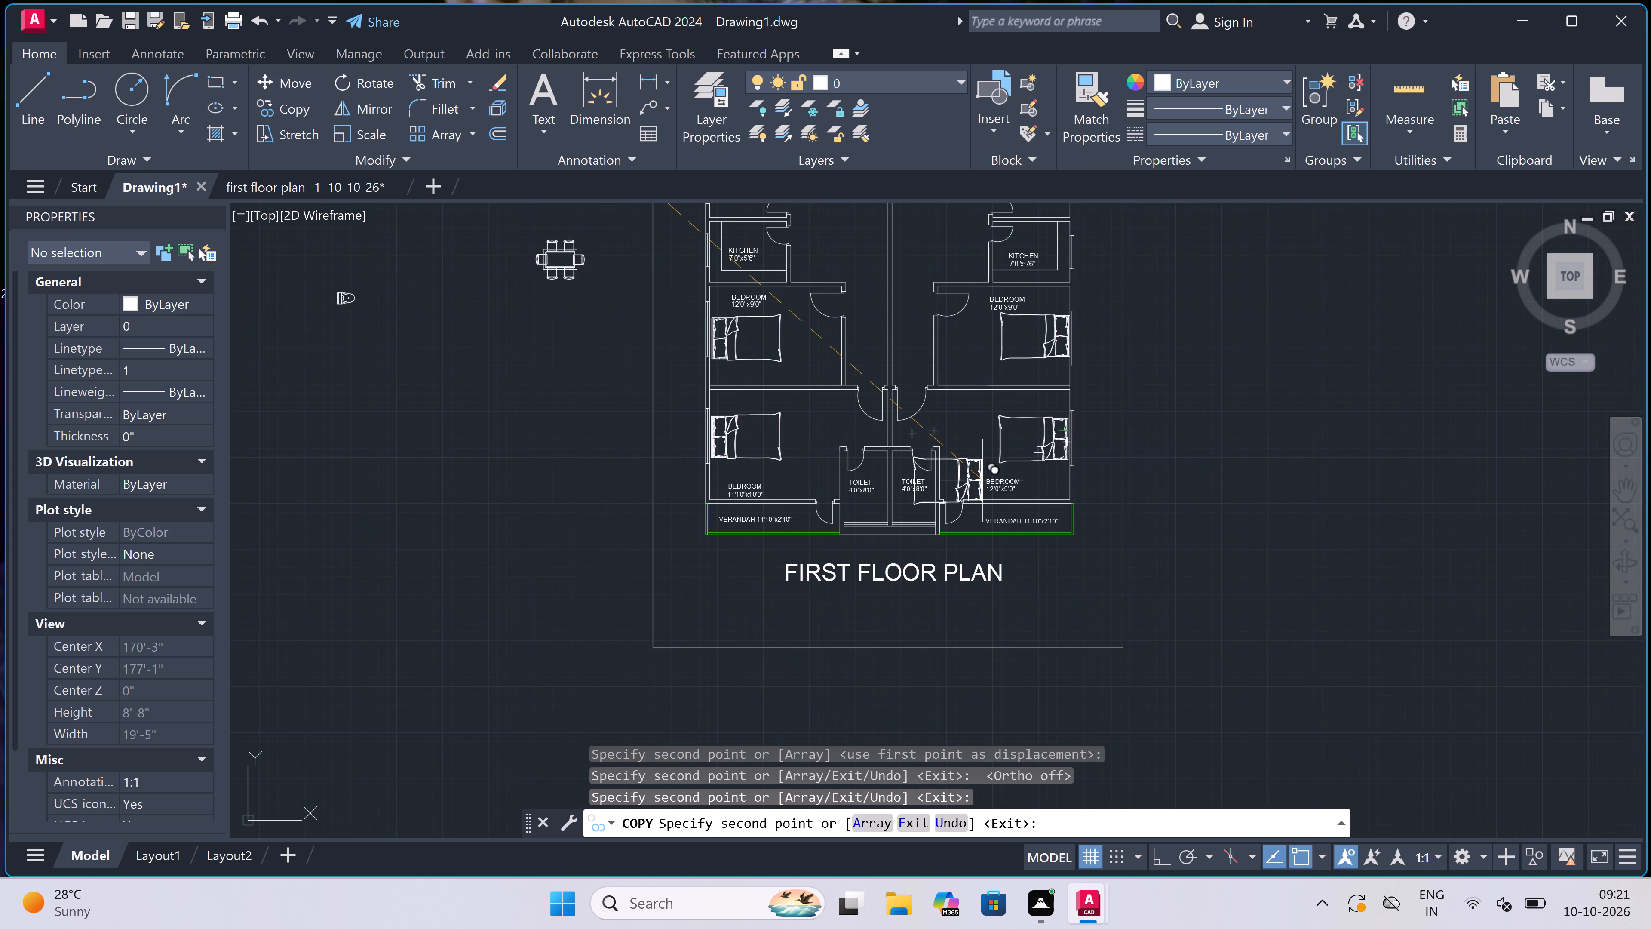
pyautogui.scroll(-3, 966, 492)
pyautogui.press('Escape')
# Delete the spare bed west of the plan border.
pyautogui.scroll(3, 883, 403)
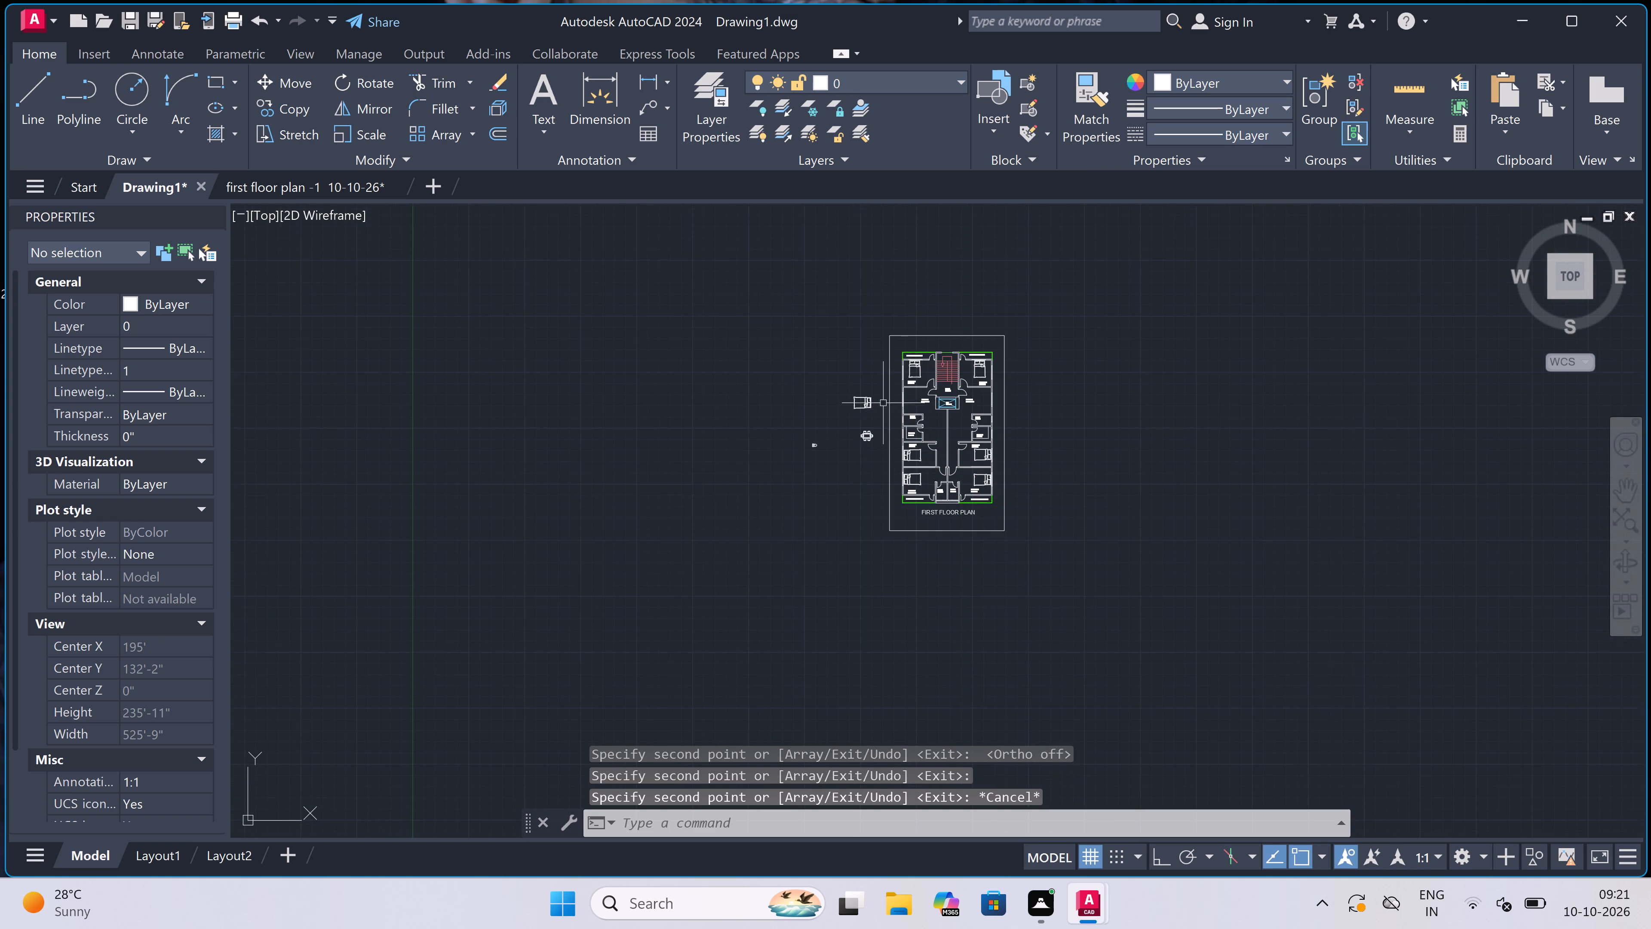
pyautogui.click(853, 353)
pyautogui.doubleClick(723, 431)
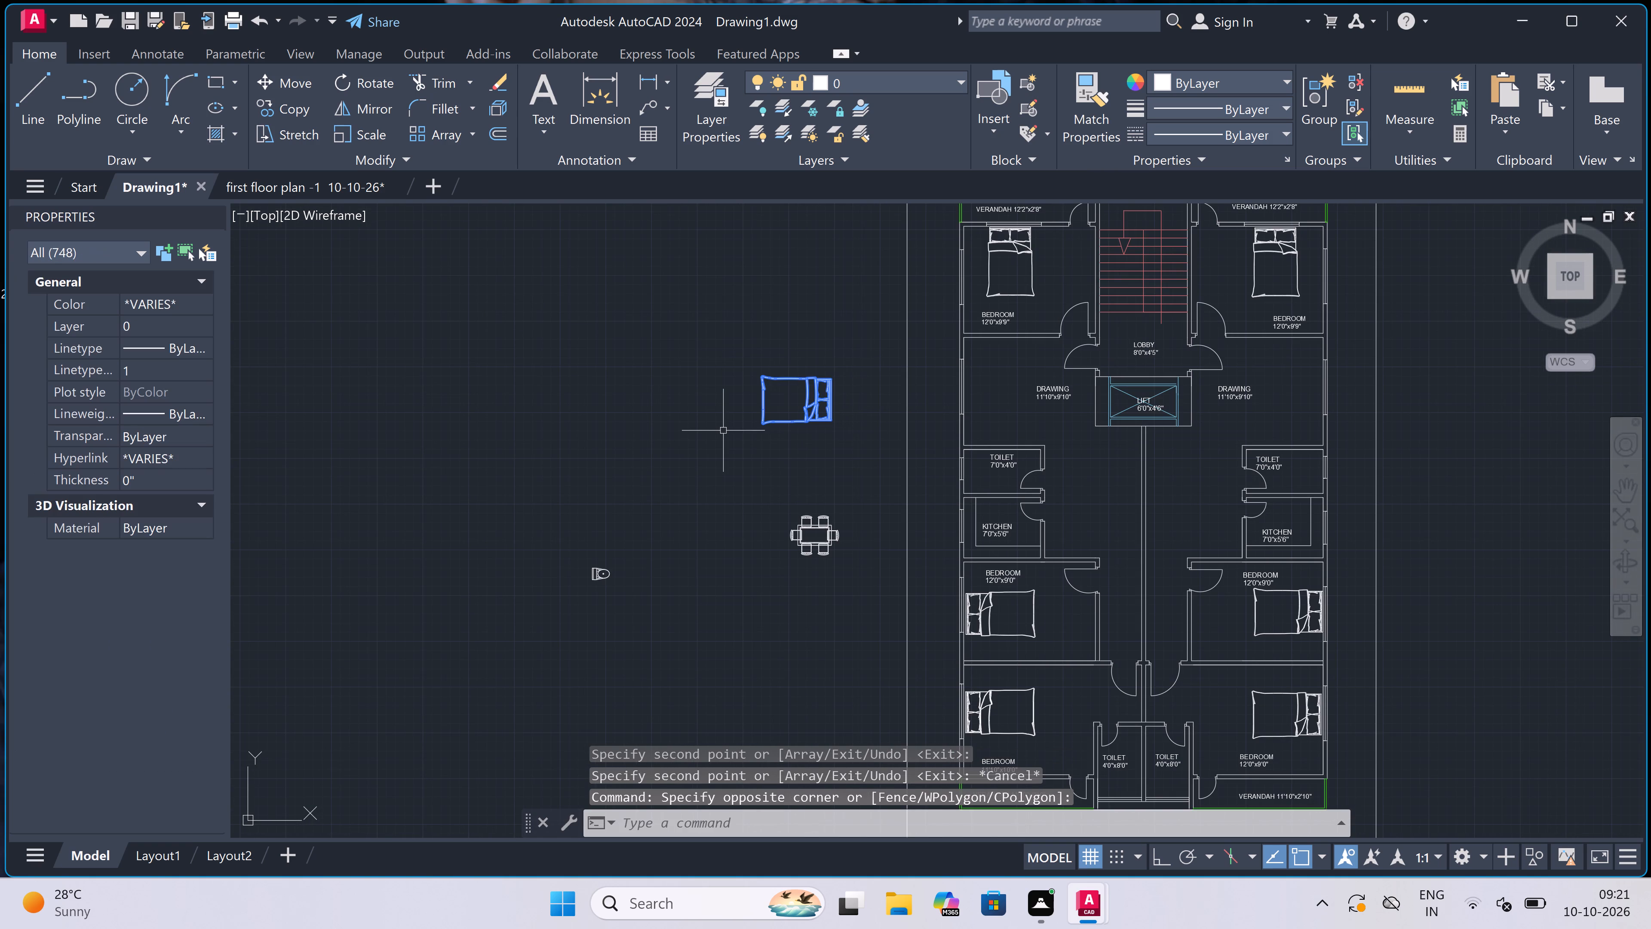
pyautogui.press('Delete')
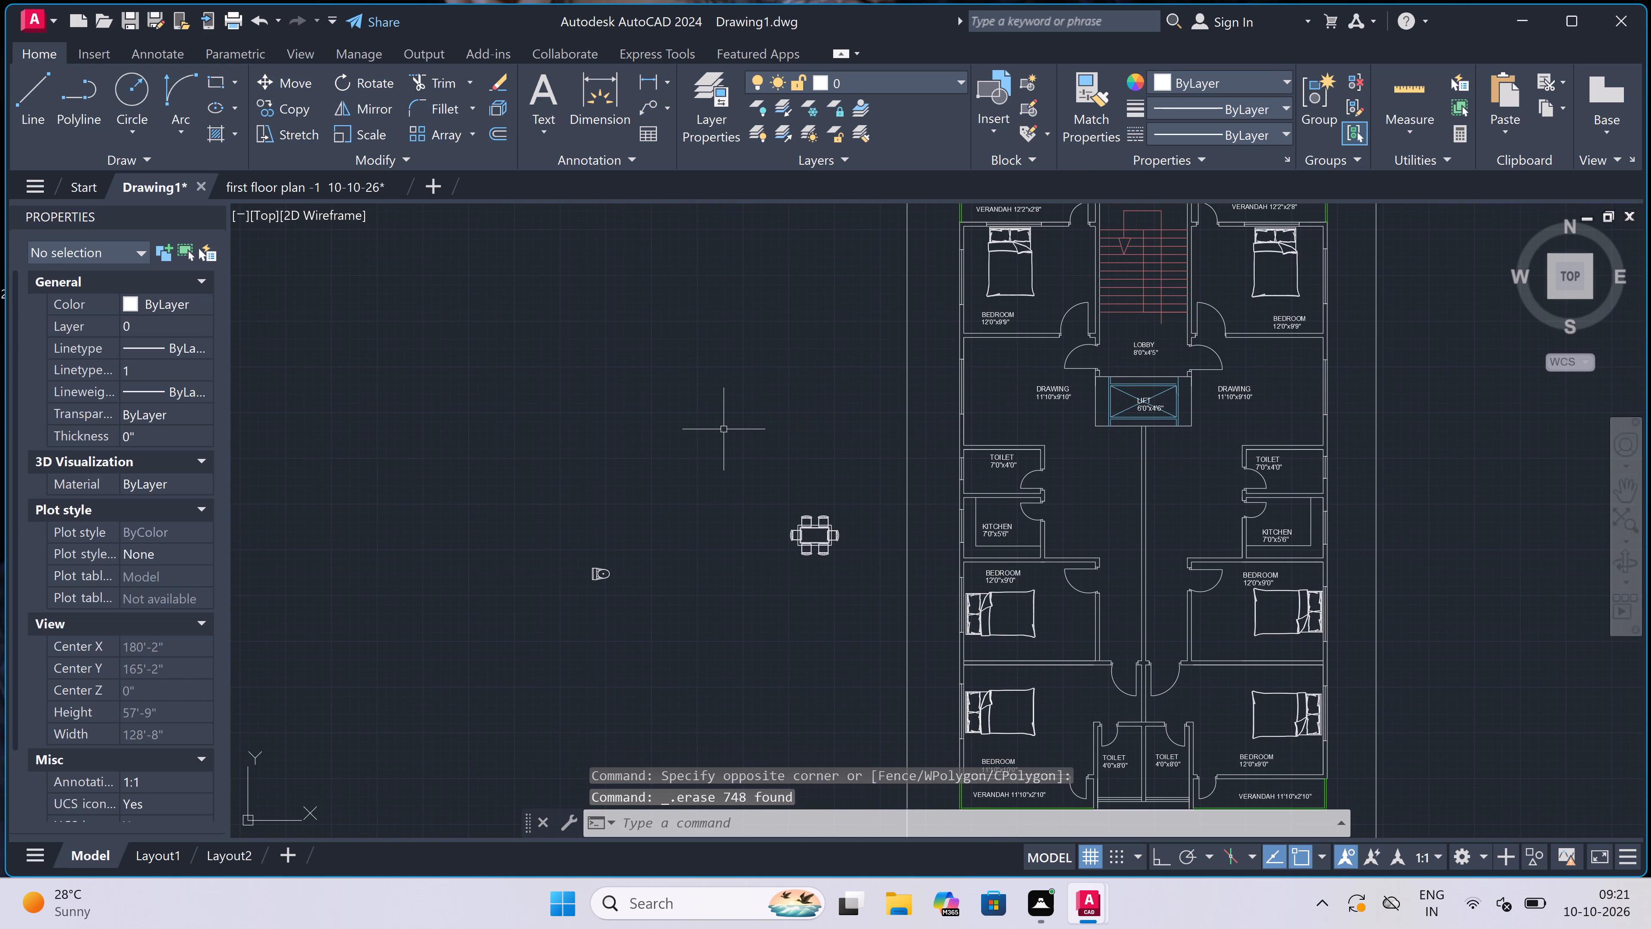
# Copy the WC by the midpoint of its tank's back edge into the west 7'0"x4'0" toilet, a short distance inside the window wall.
pyautogui.scroll(1, 626, 526)
pyautogui.click(626, 526)
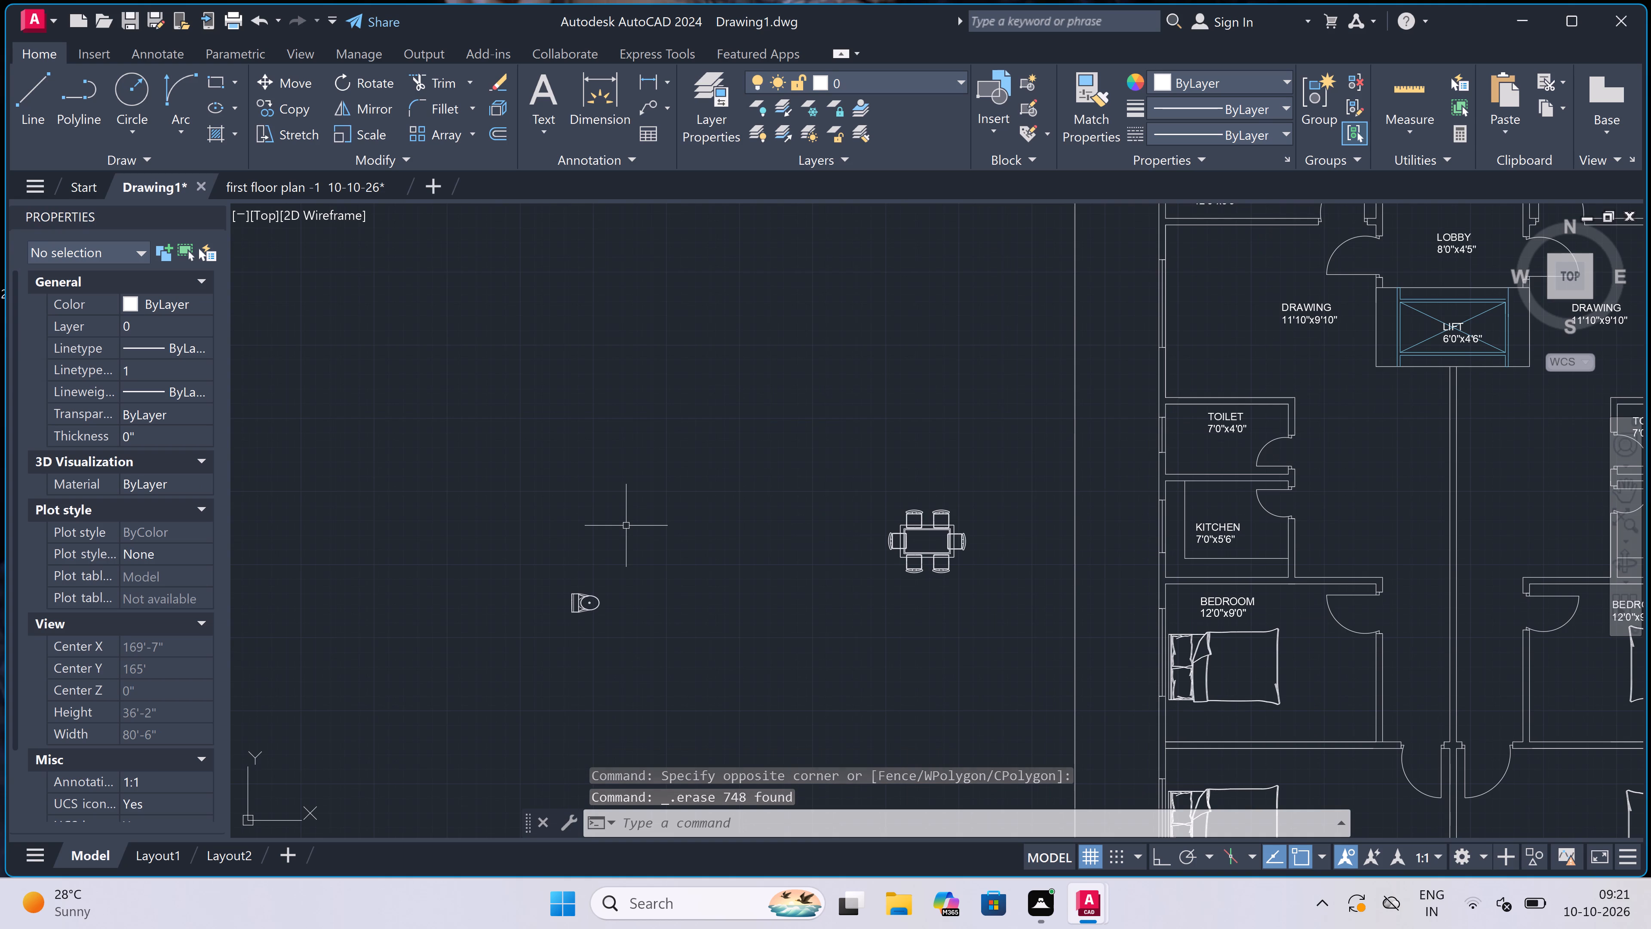
pyautogui.doubleClick(529, 645)
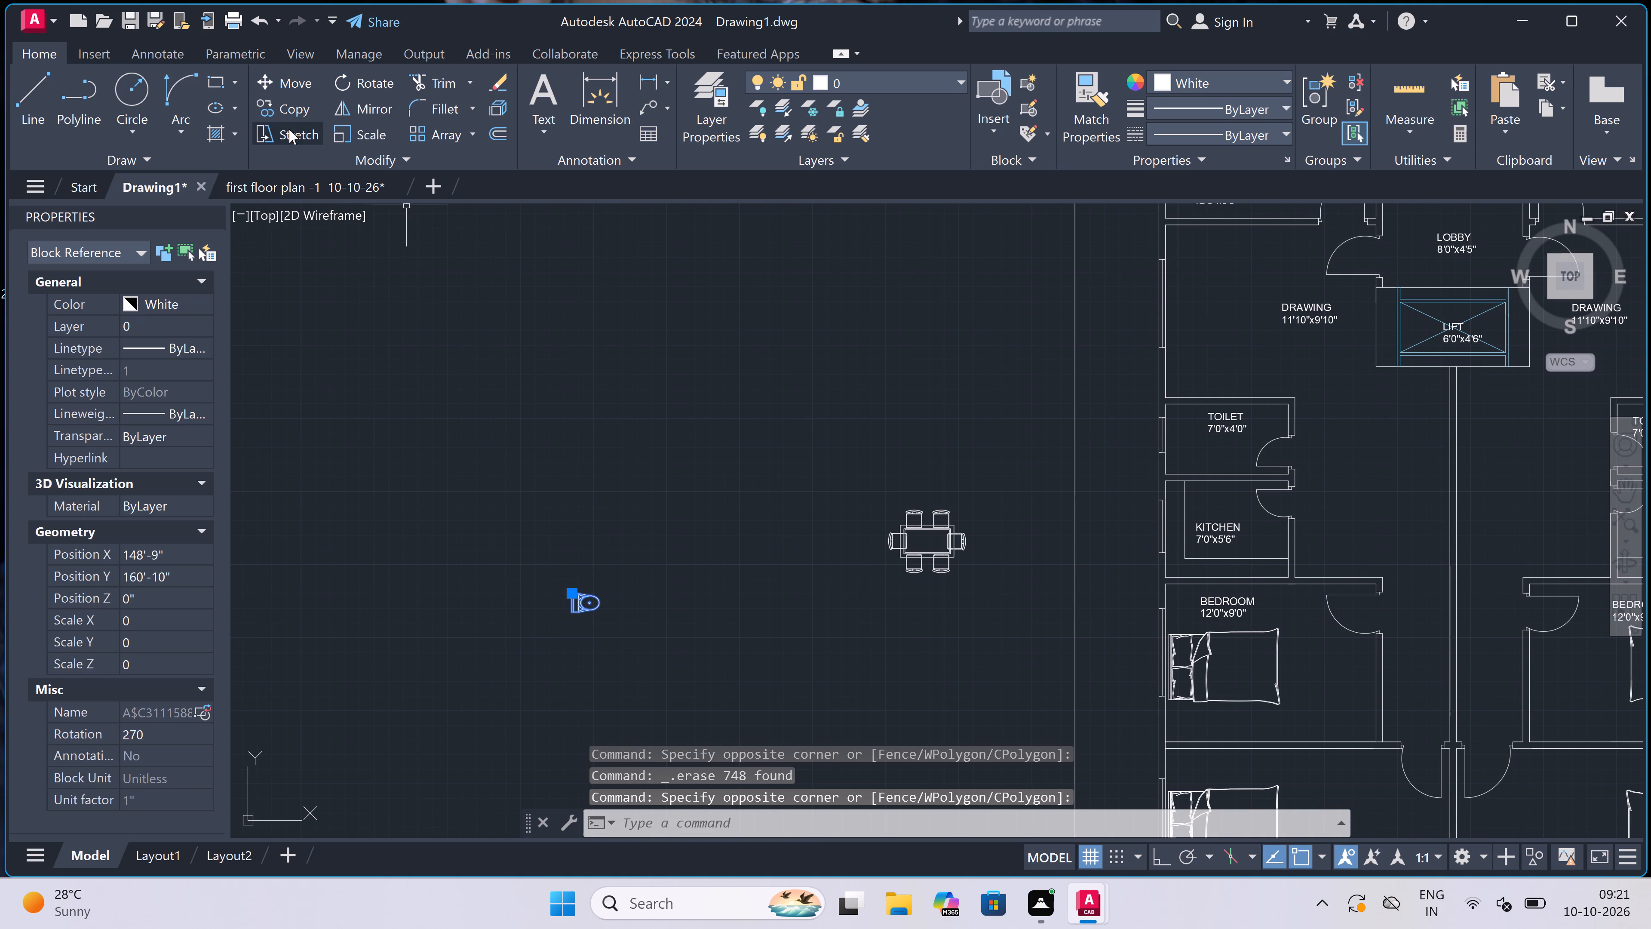
pyautogui.doubleClick(294, 102)
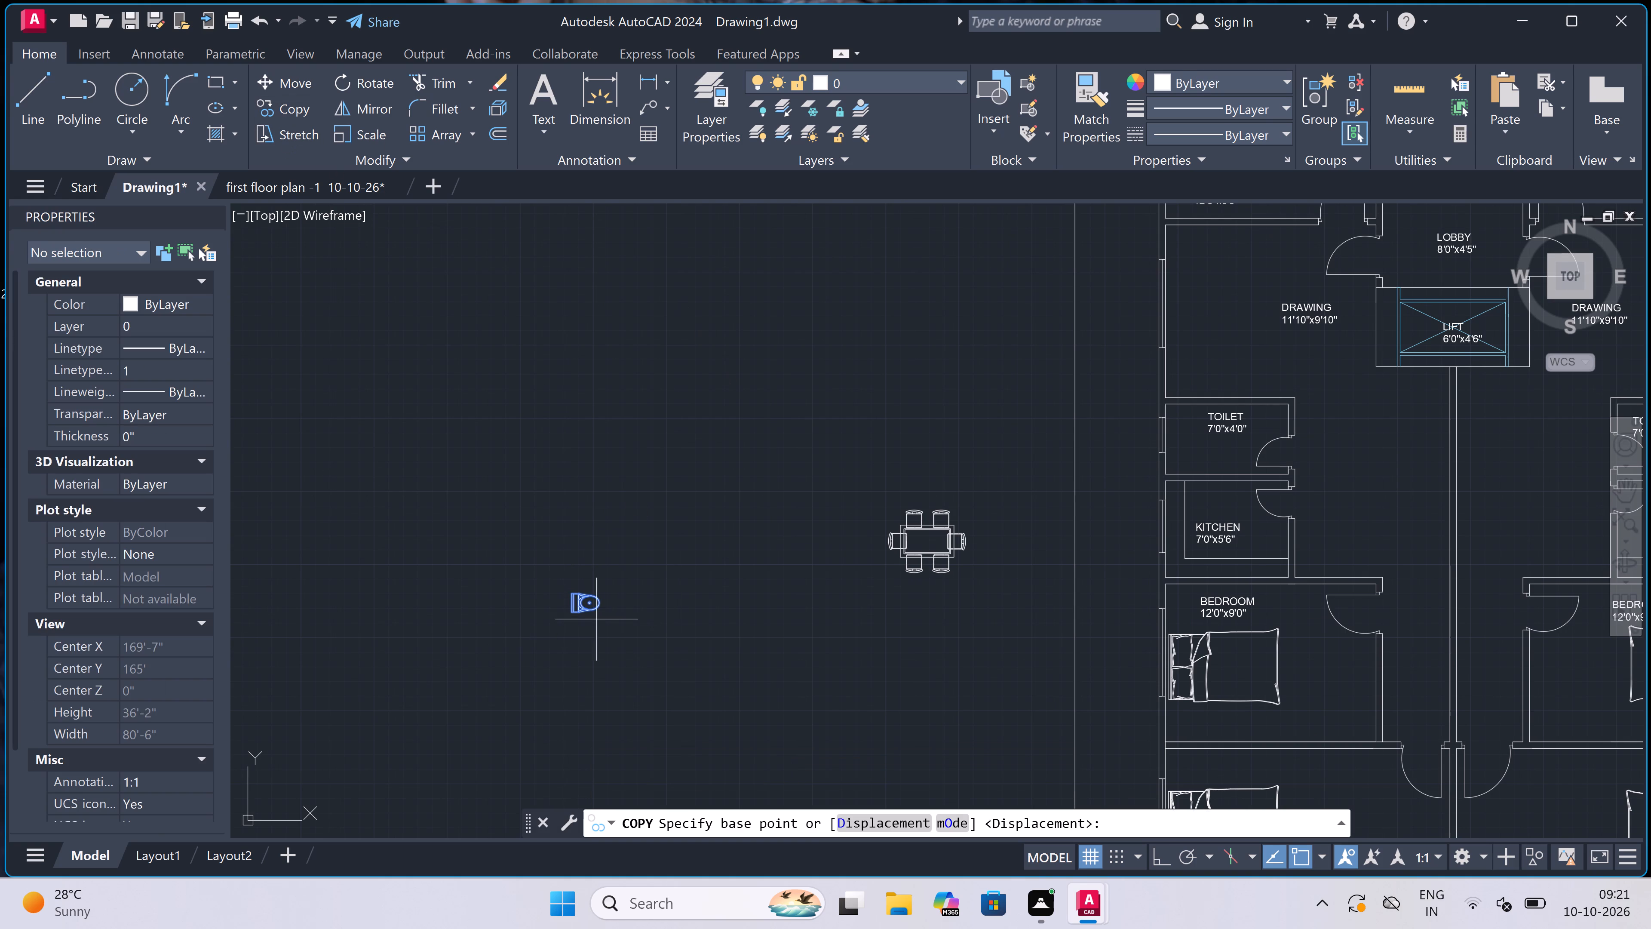
pyautogui.scroll(3, 568, 599)
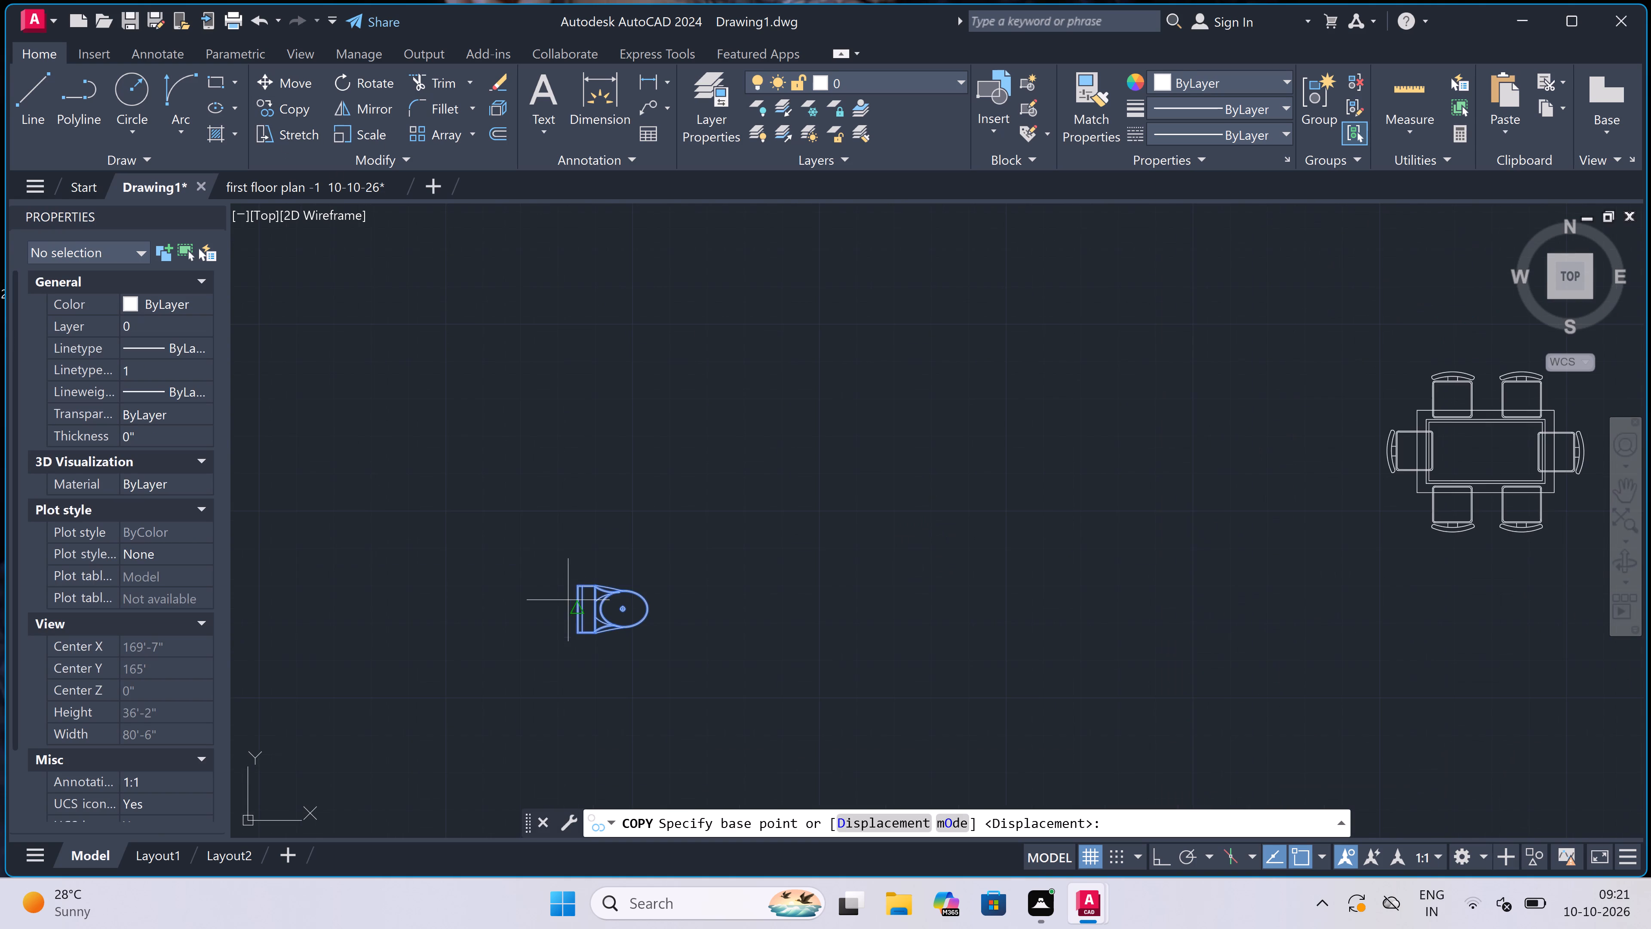
pyautogui.scroll(3, 579, 595)
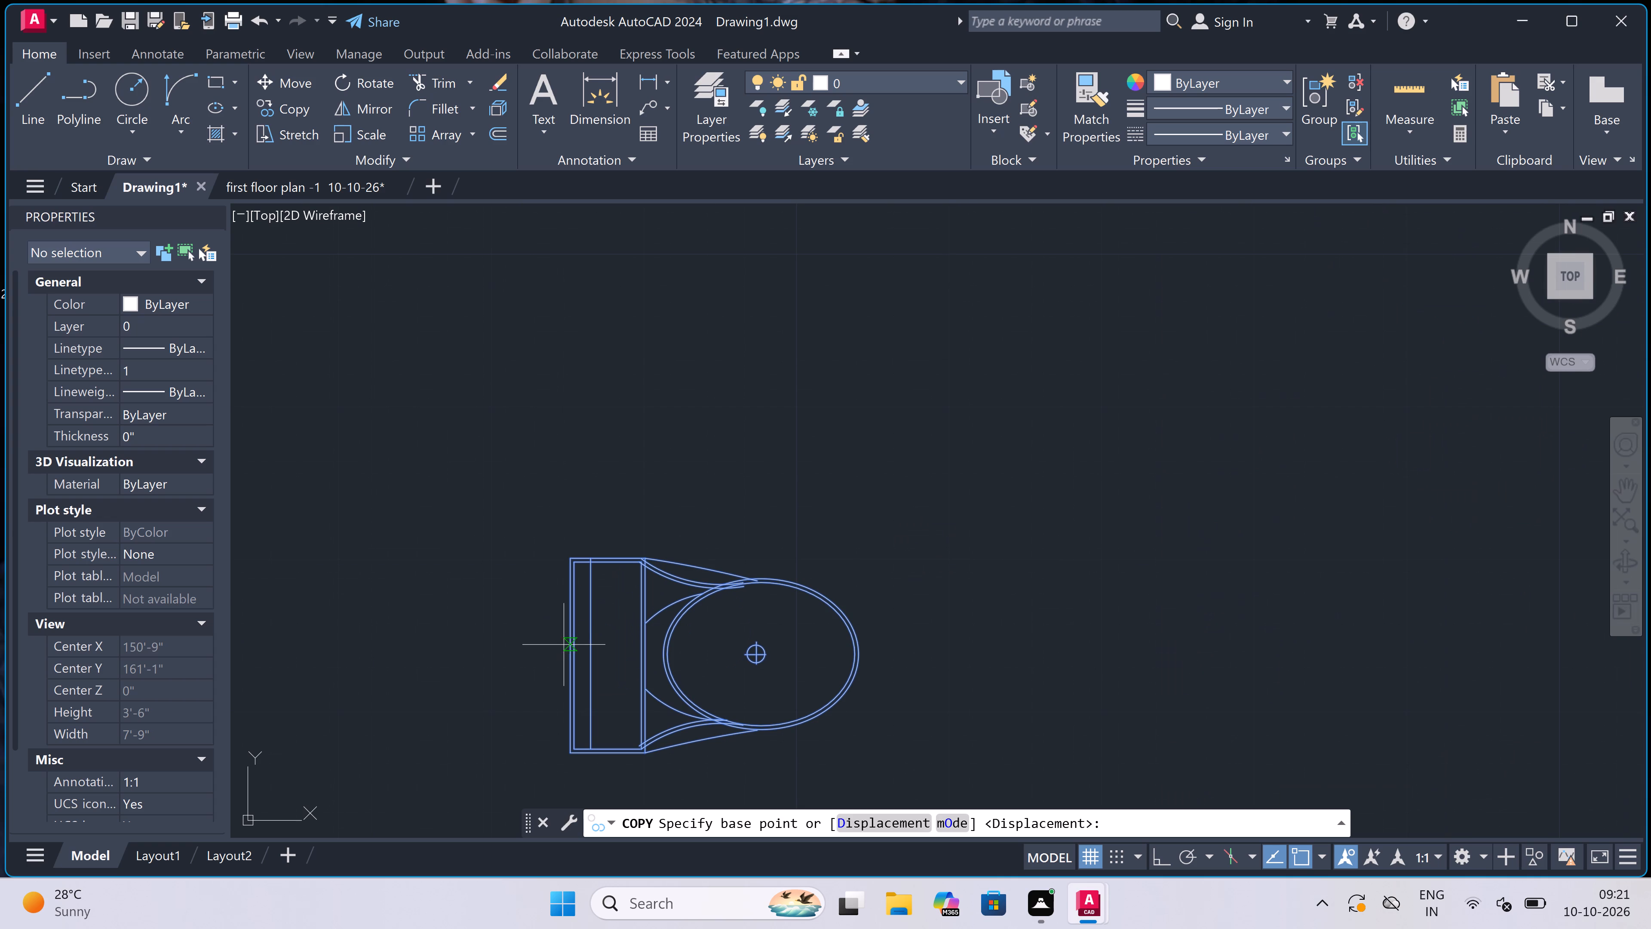
pyautogui.click(569, 655)
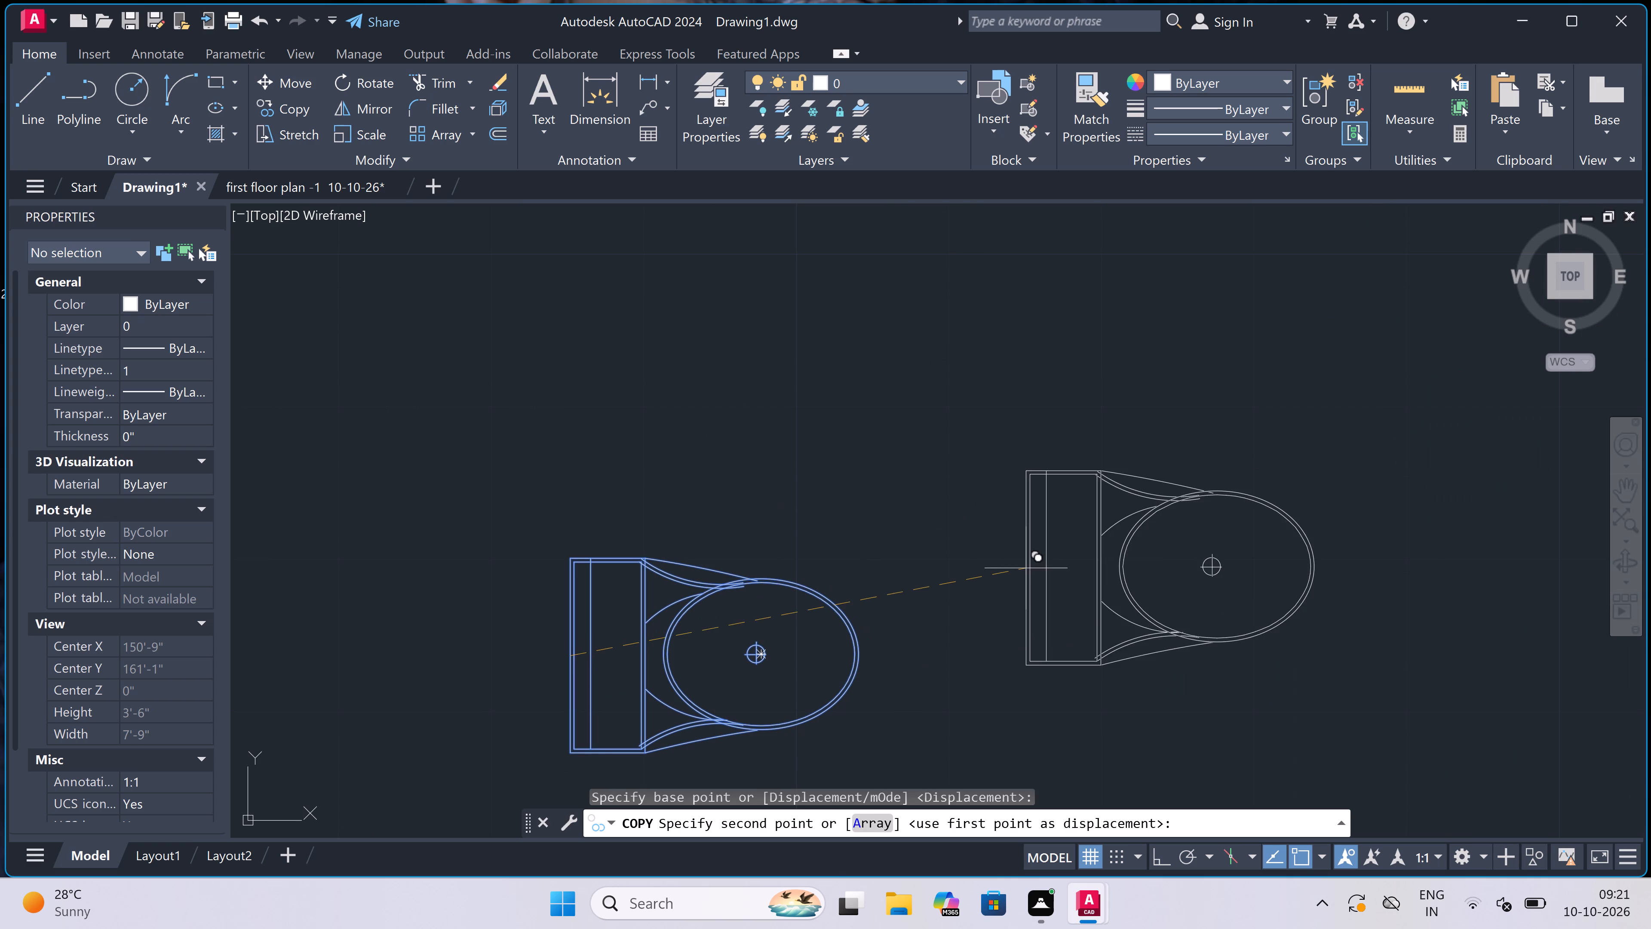
pyautogui.scroll(-9, 789, 576)
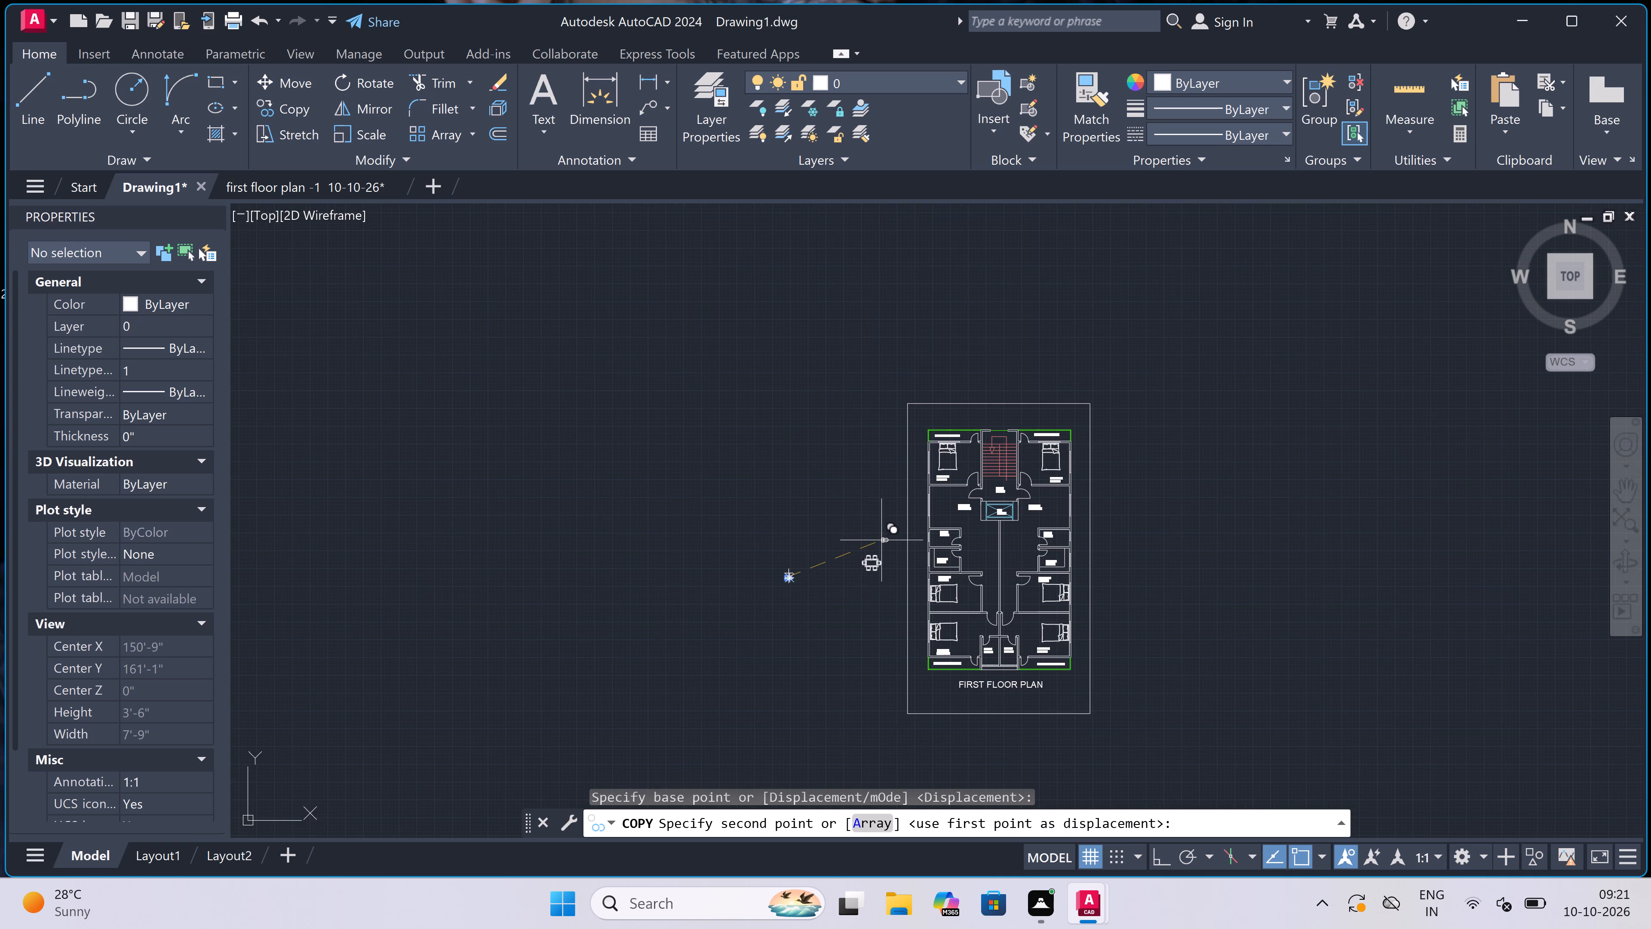
pyautogui.scroll(4, 948, 537)
pyautogui.scroll(3, 847, 549)
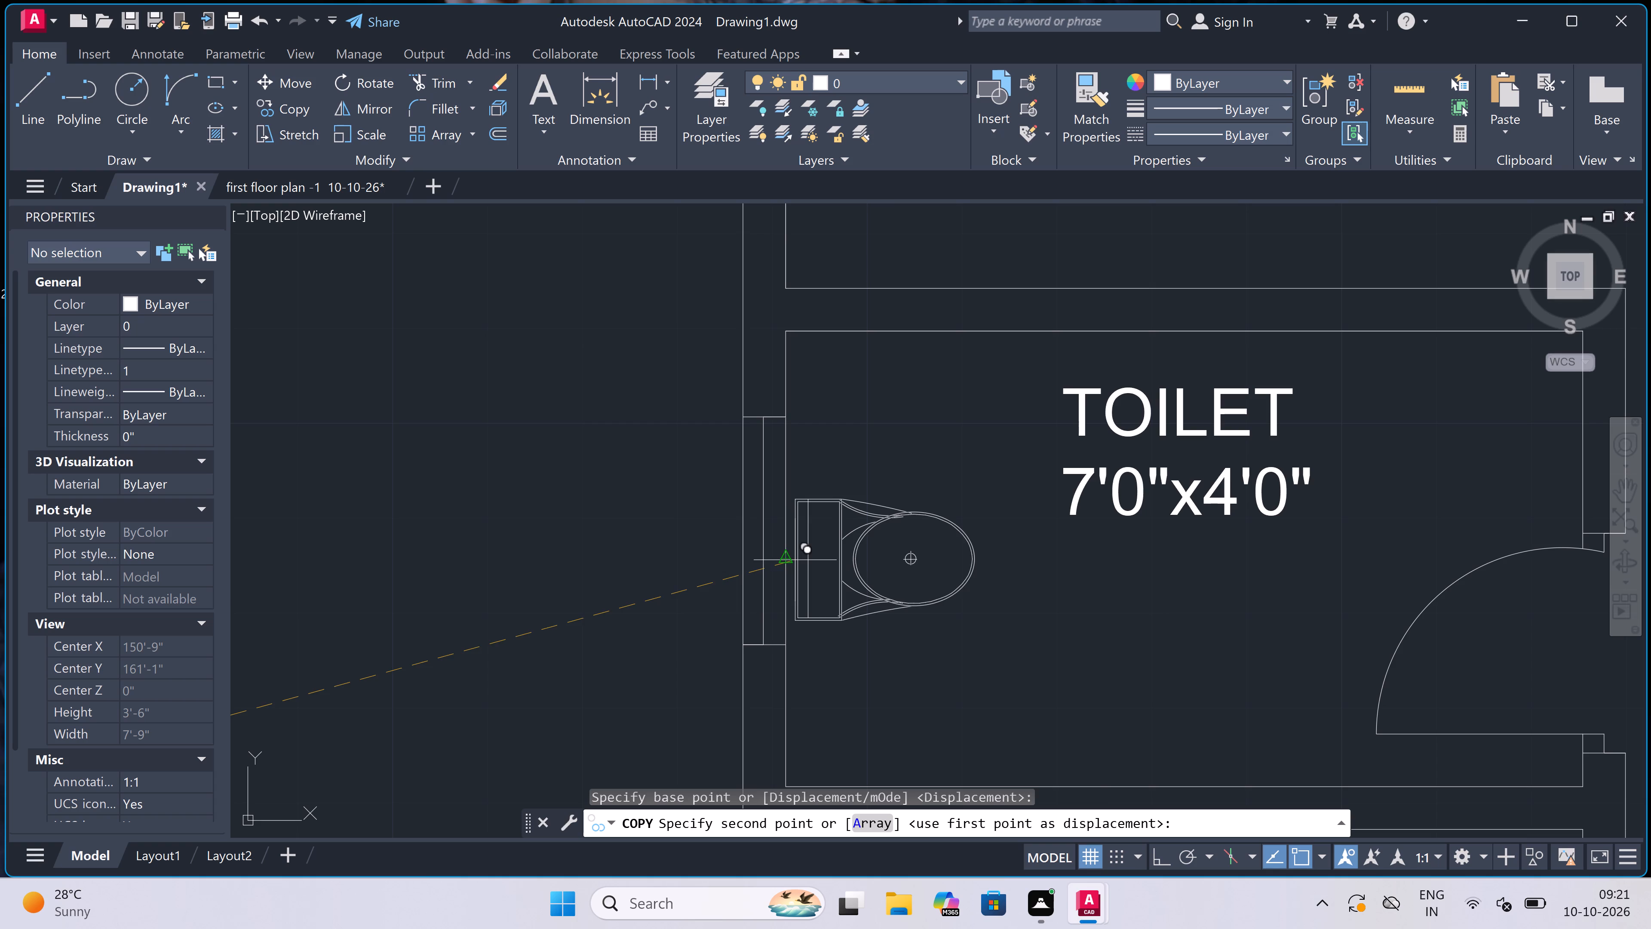
pyautogui.click(795, 560)
pyautogui.scroll(1, 795, 560)
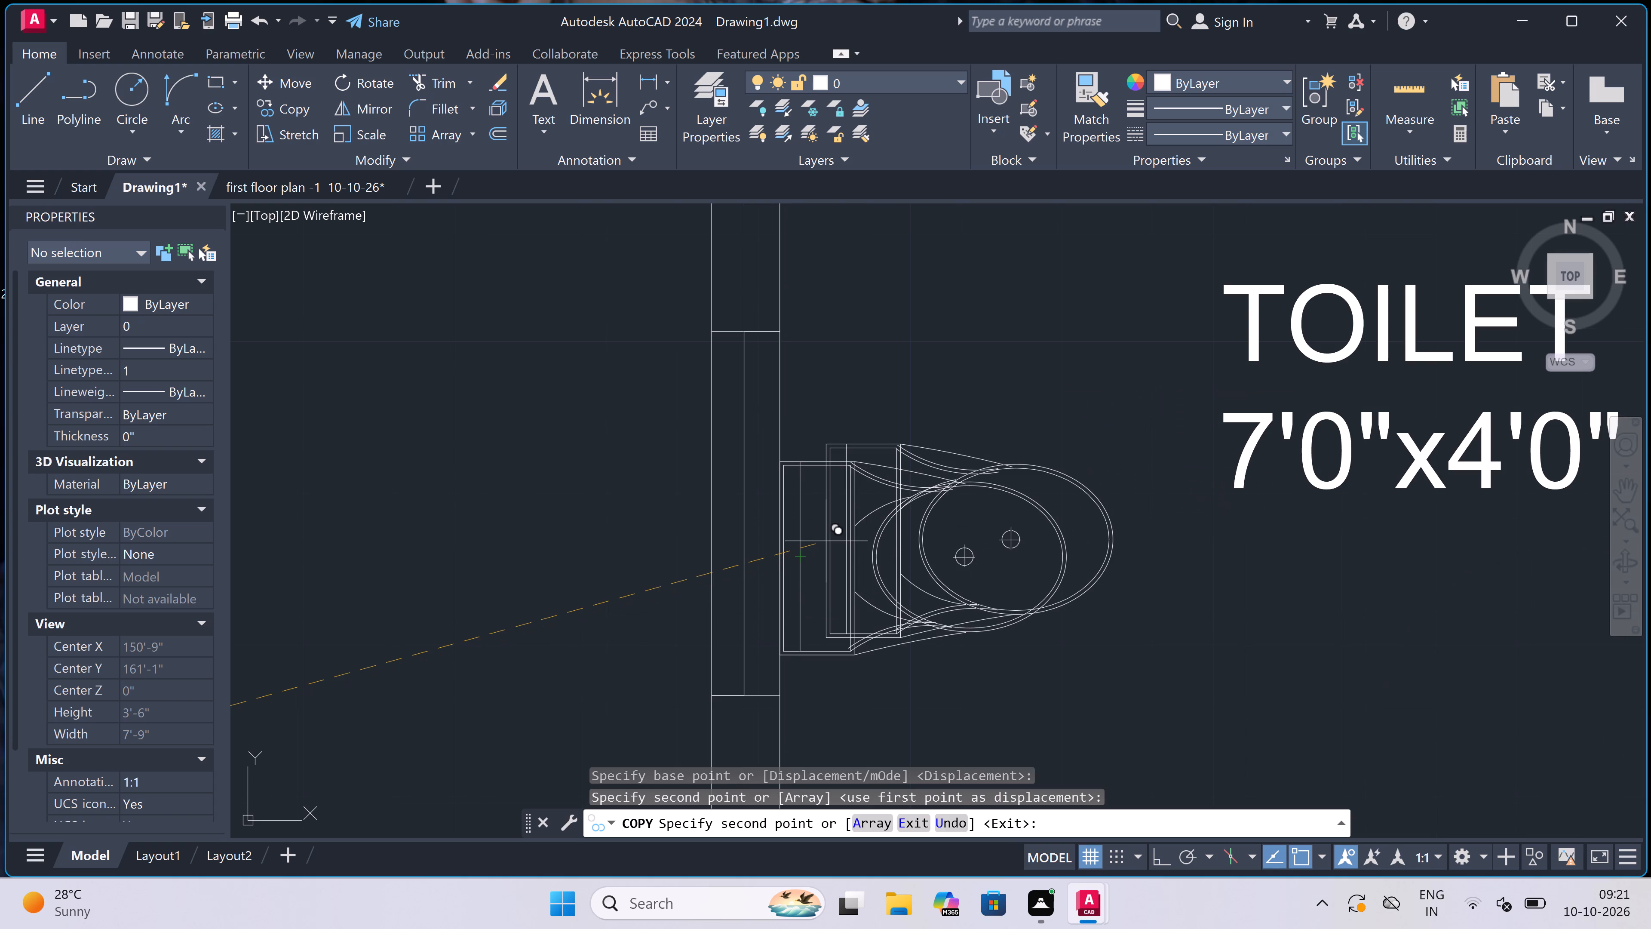
pyautogui.hotkey('ctrl', 'z')
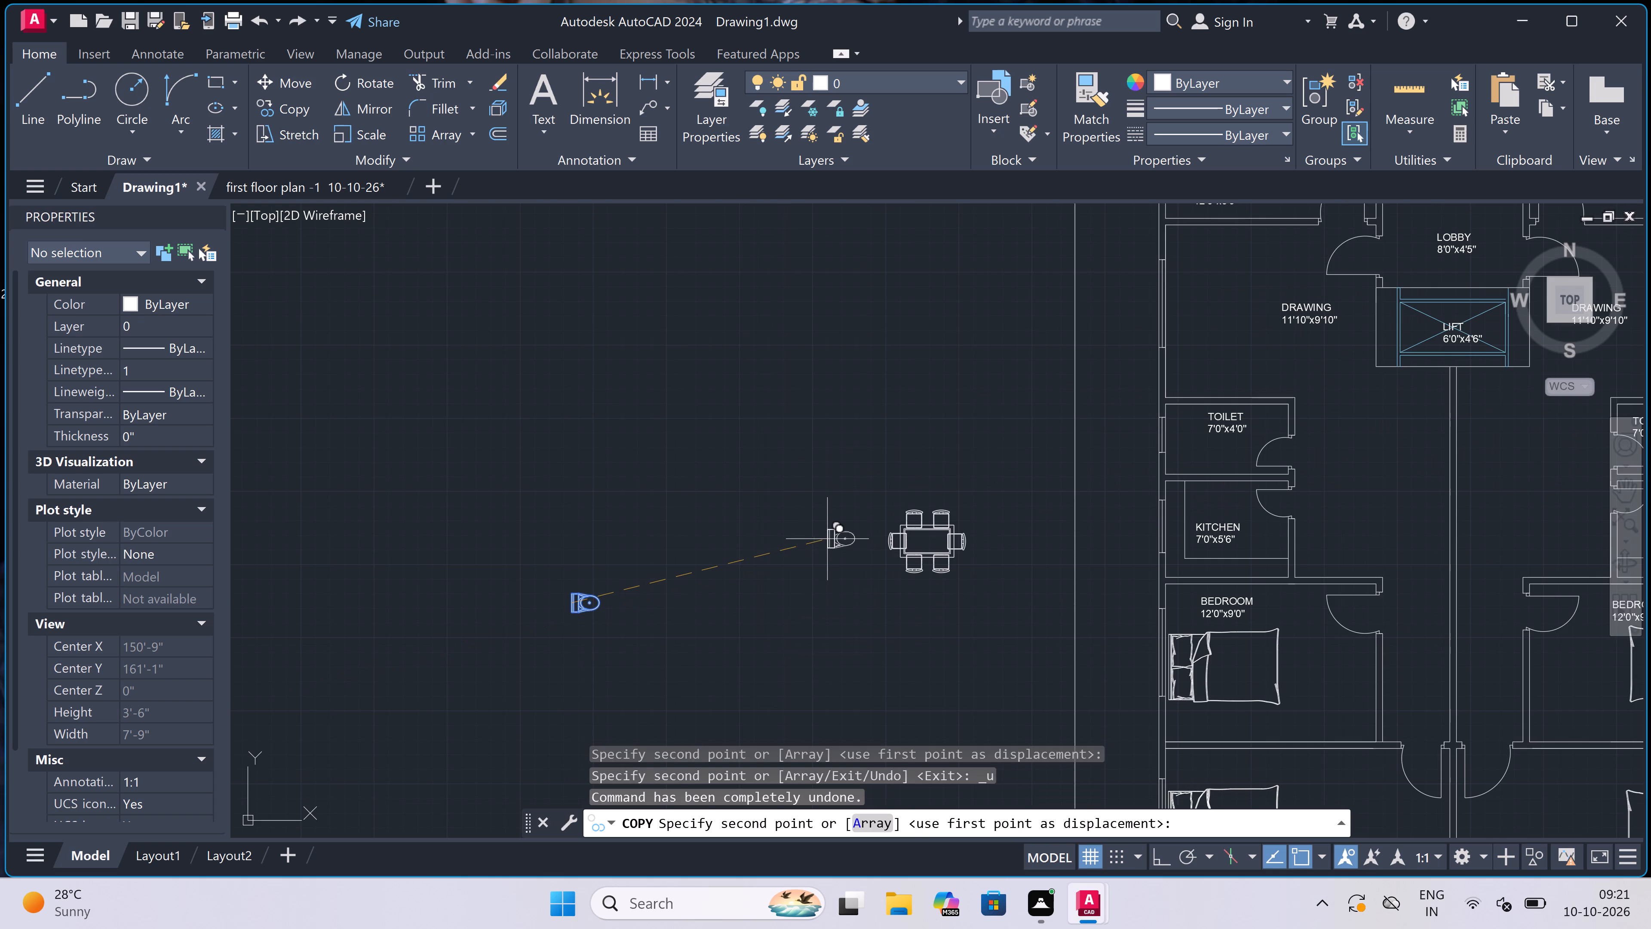
pyautogui.scroll(4, 1192, 414)
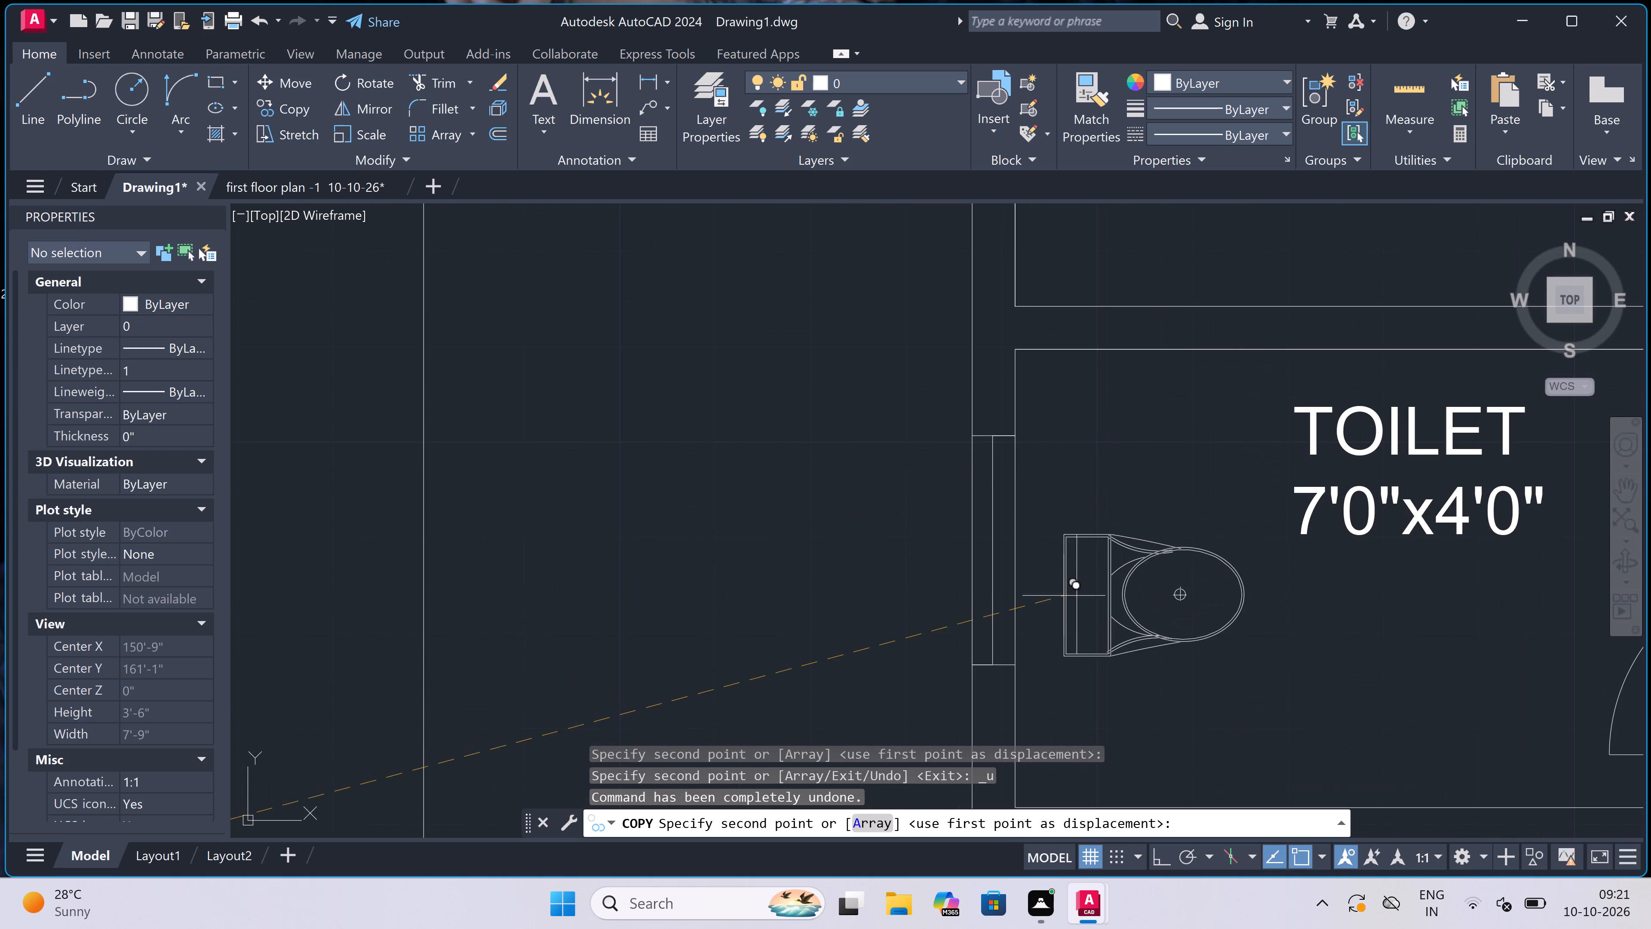
pyautogui.click(1064, 596)
pyautogui.press('Escape')
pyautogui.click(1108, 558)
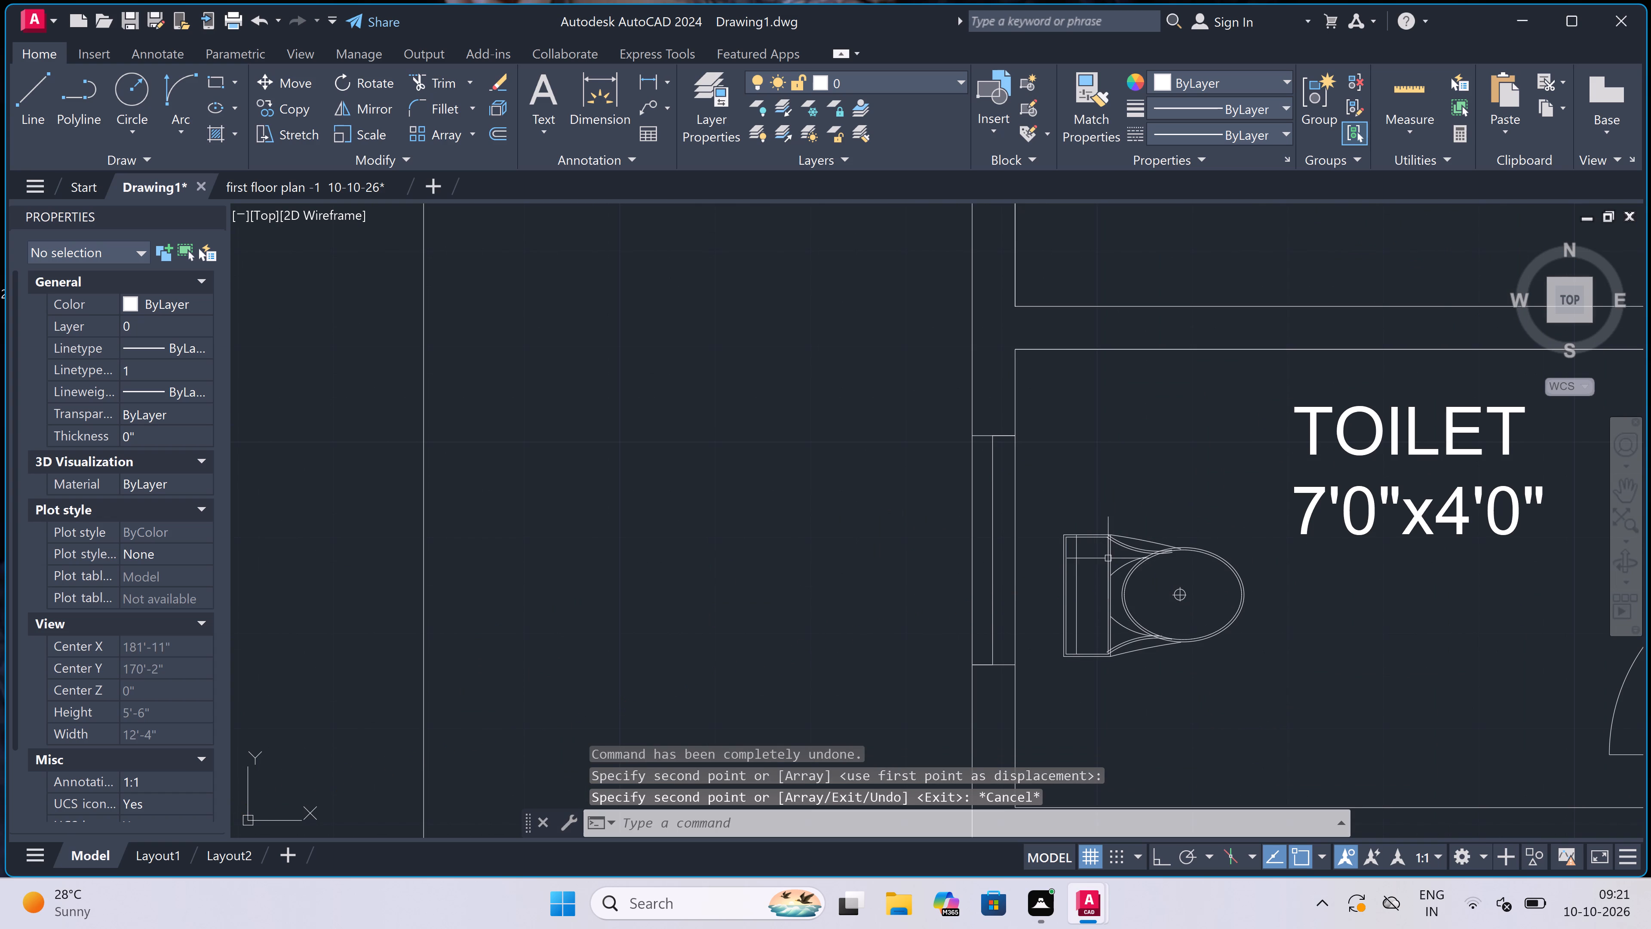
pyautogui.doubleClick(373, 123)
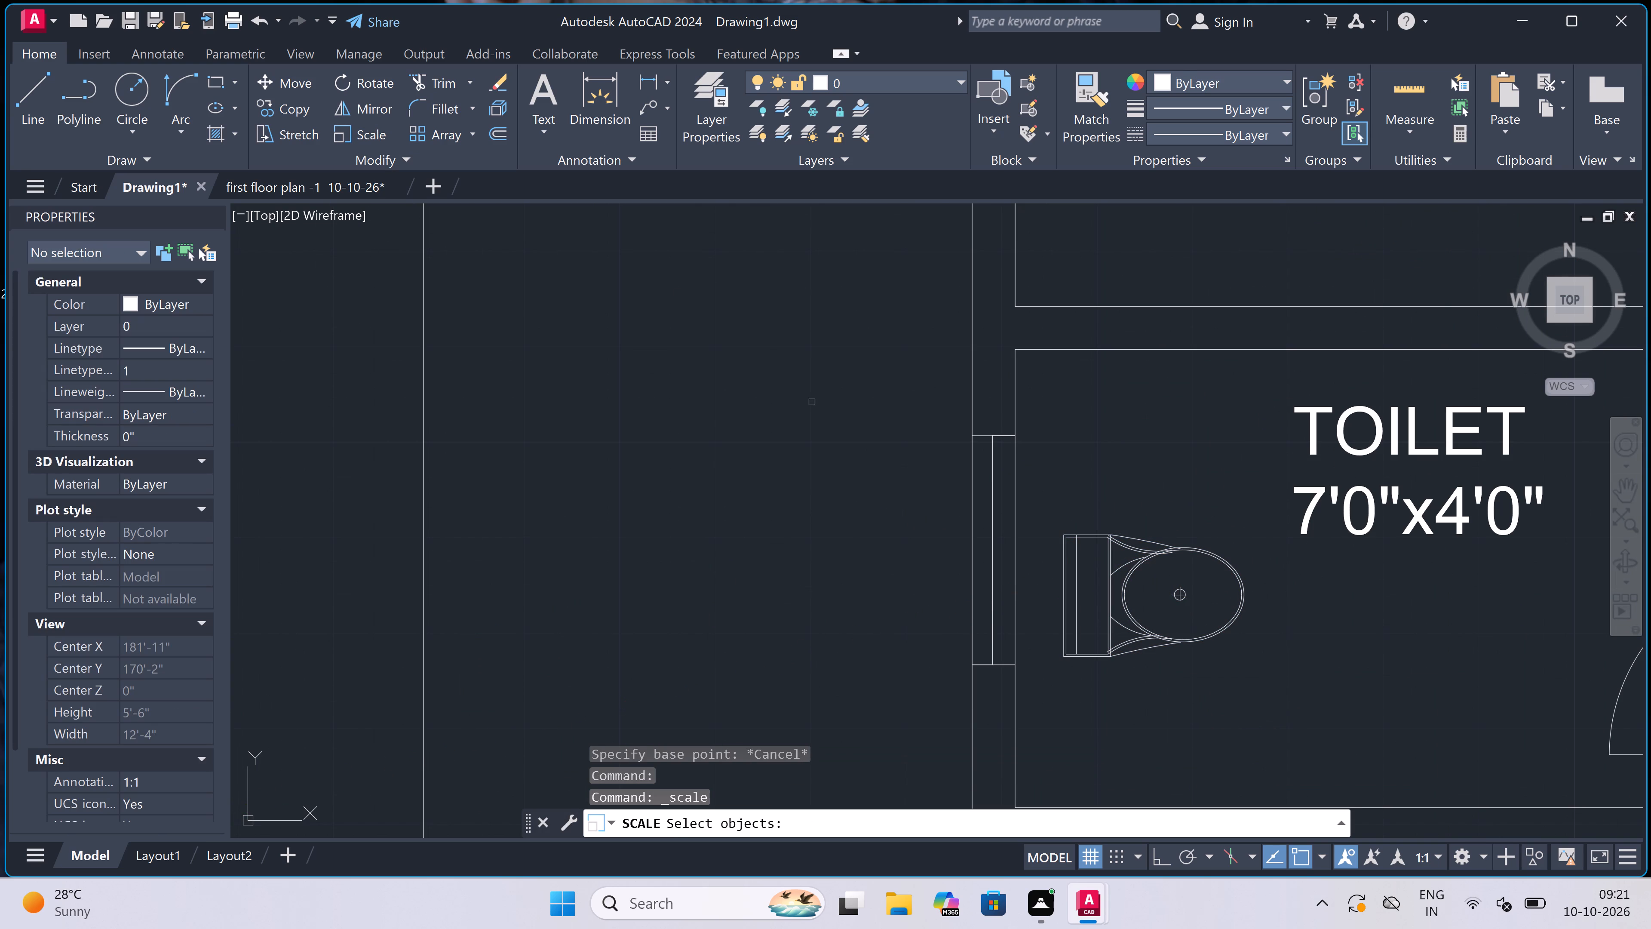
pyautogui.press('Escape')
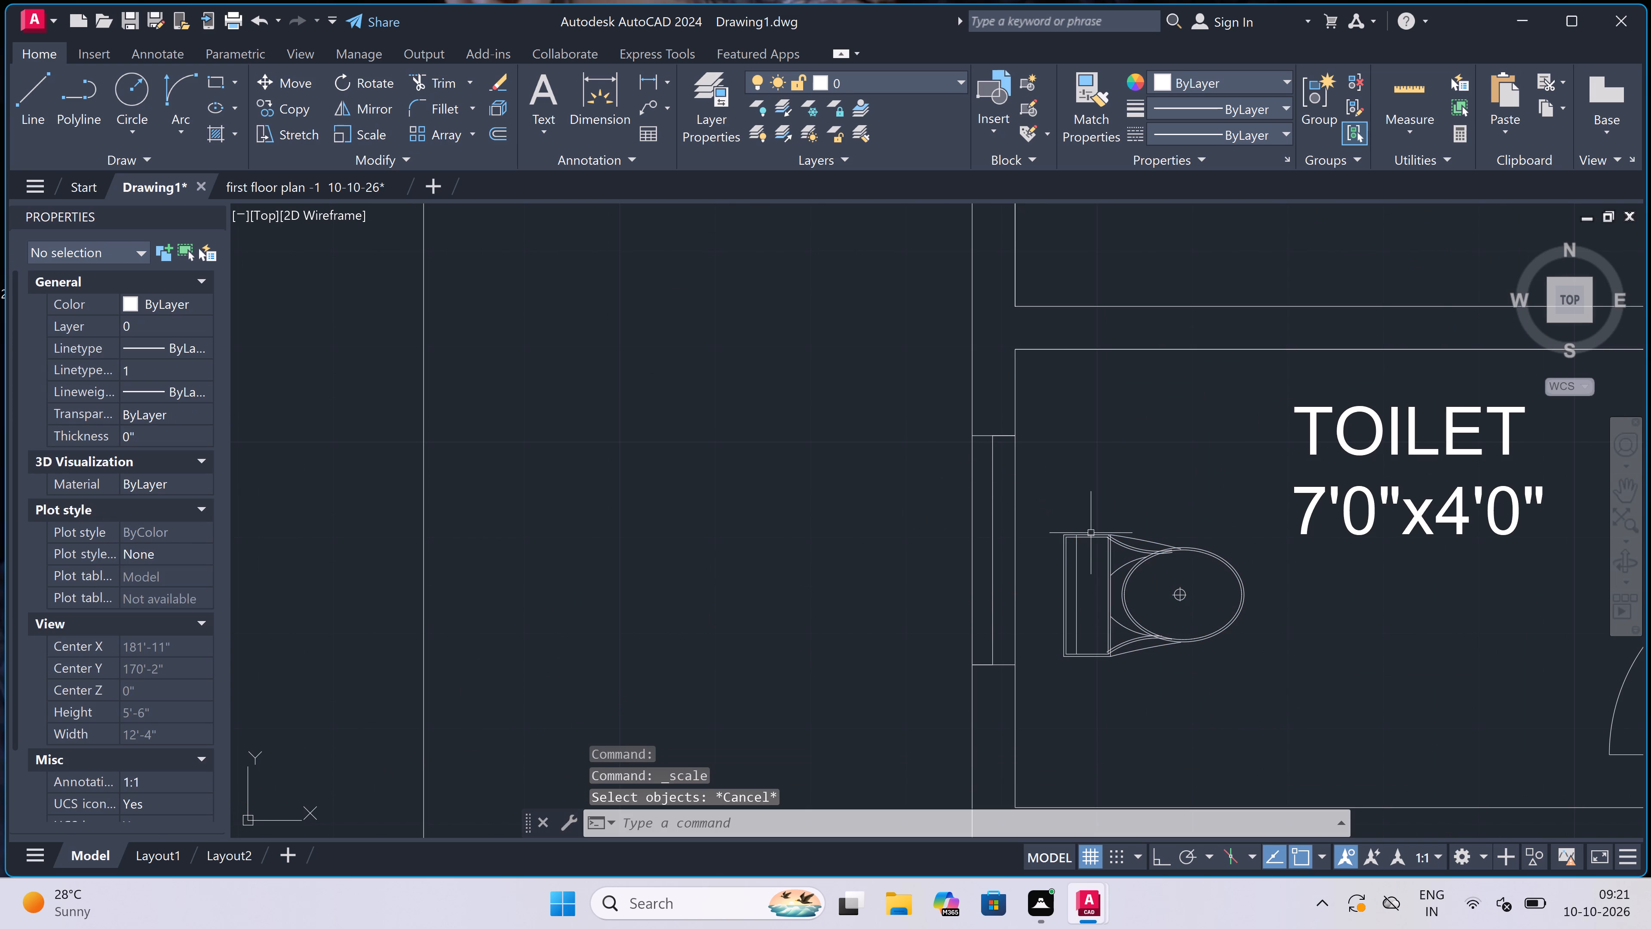
# Scale the WC in the west 7'0"x4'0" toilet up slightly by eye about the centre of its bowl.
pyautogui.click(1091, 533)
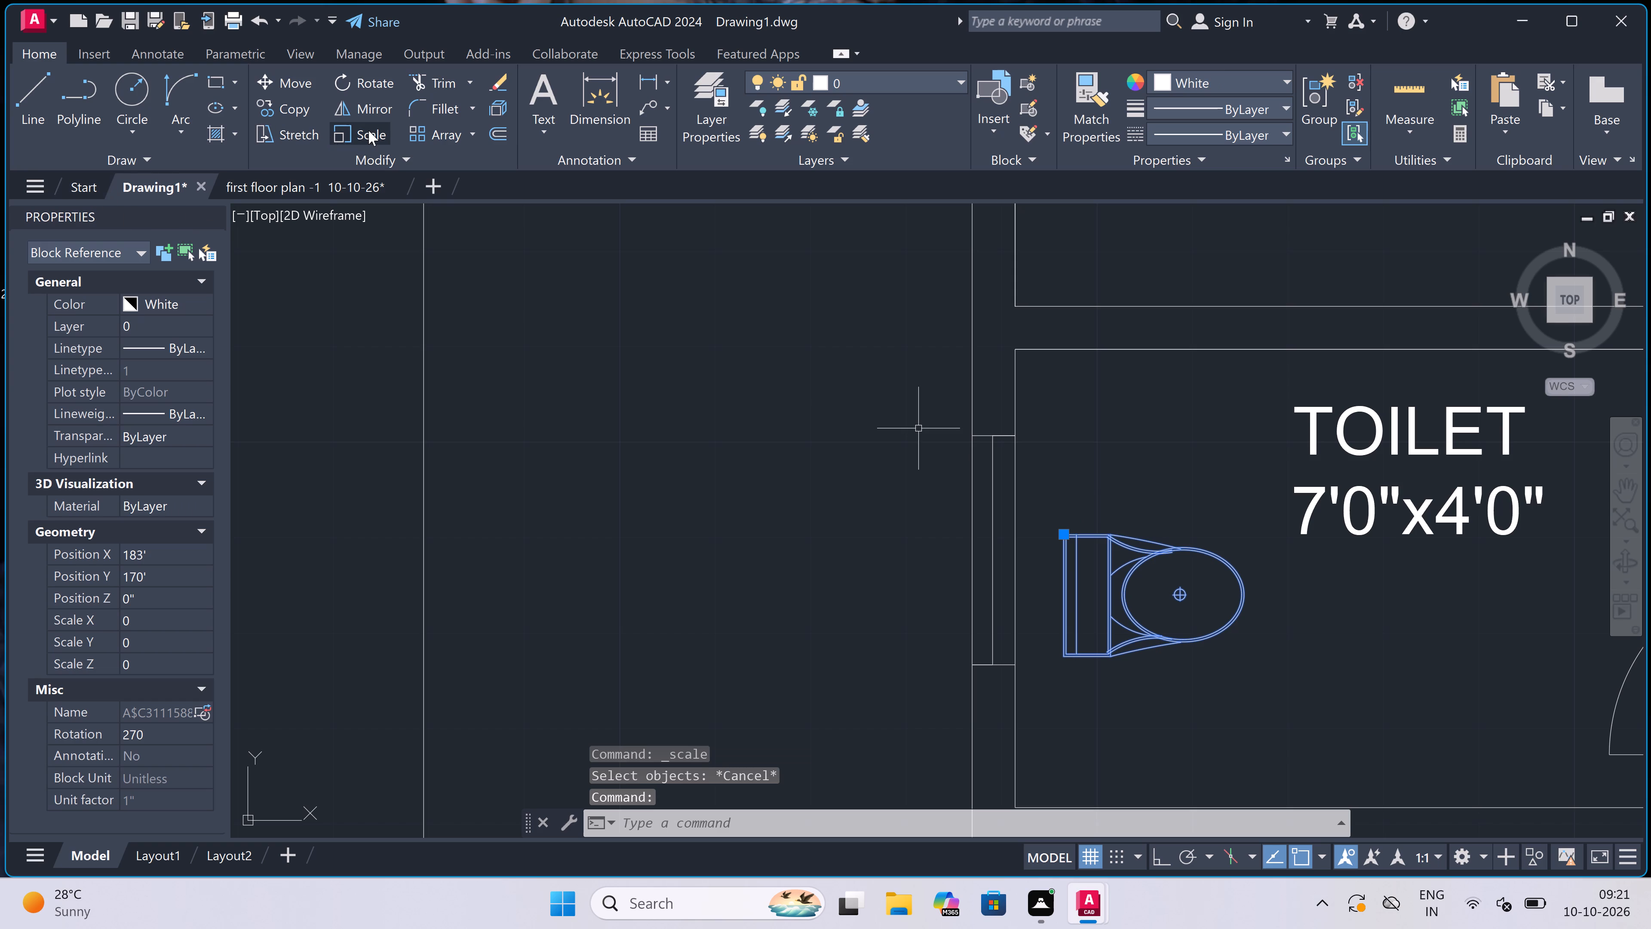
pyautogui.click(358, 130)
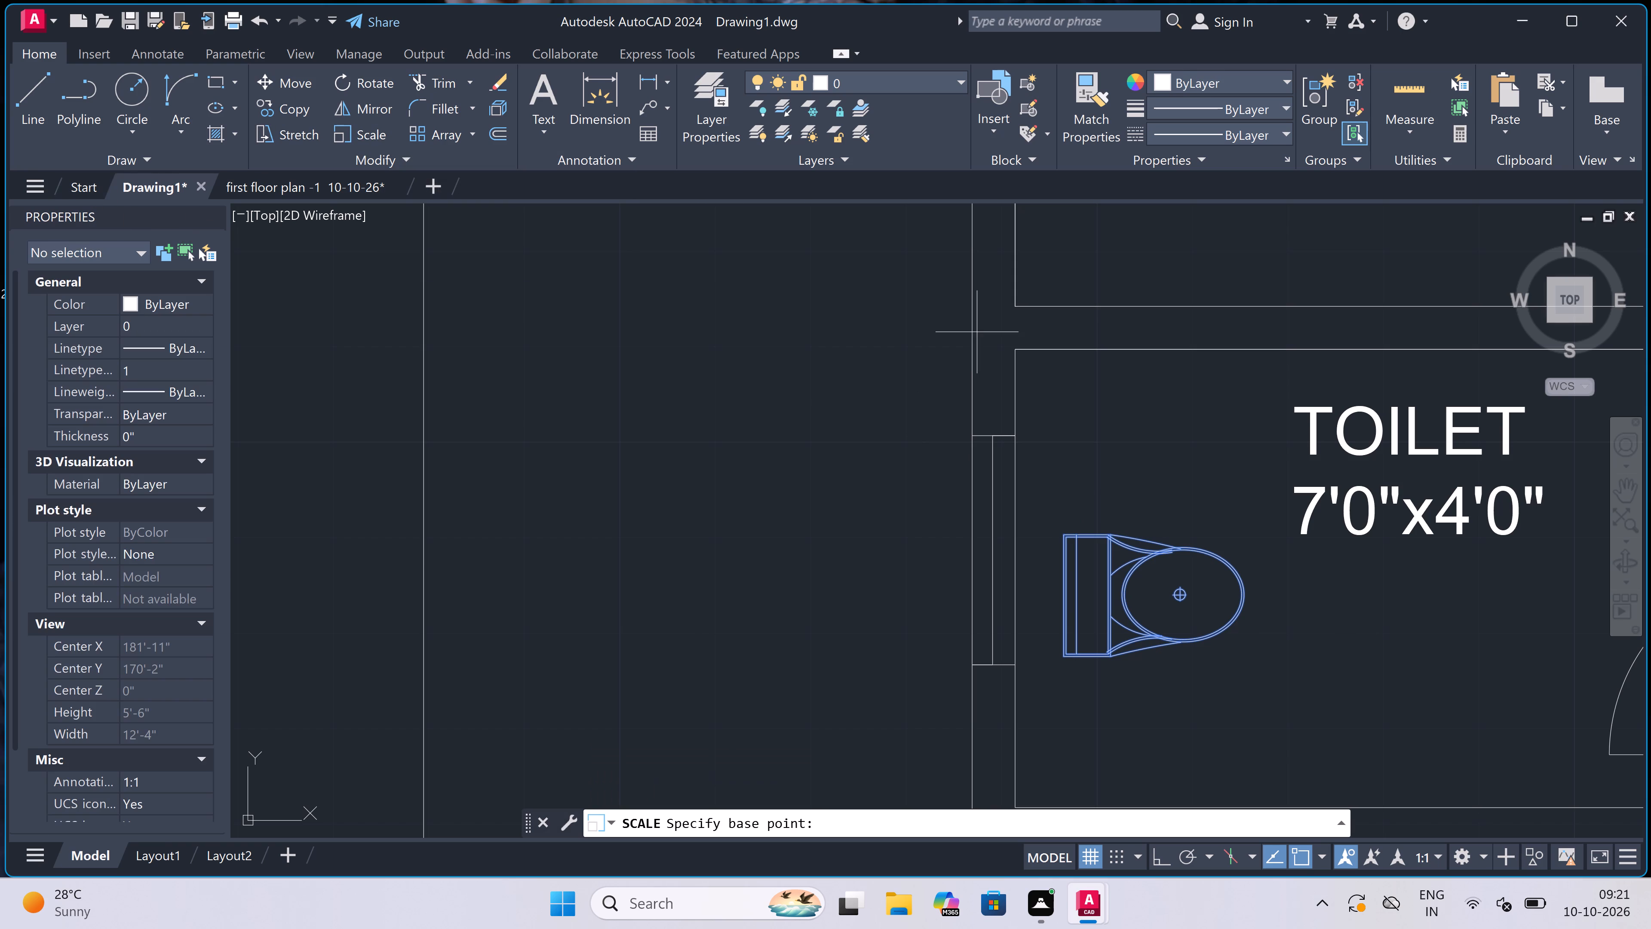
pyautogui.doubleClick(1197, 590)
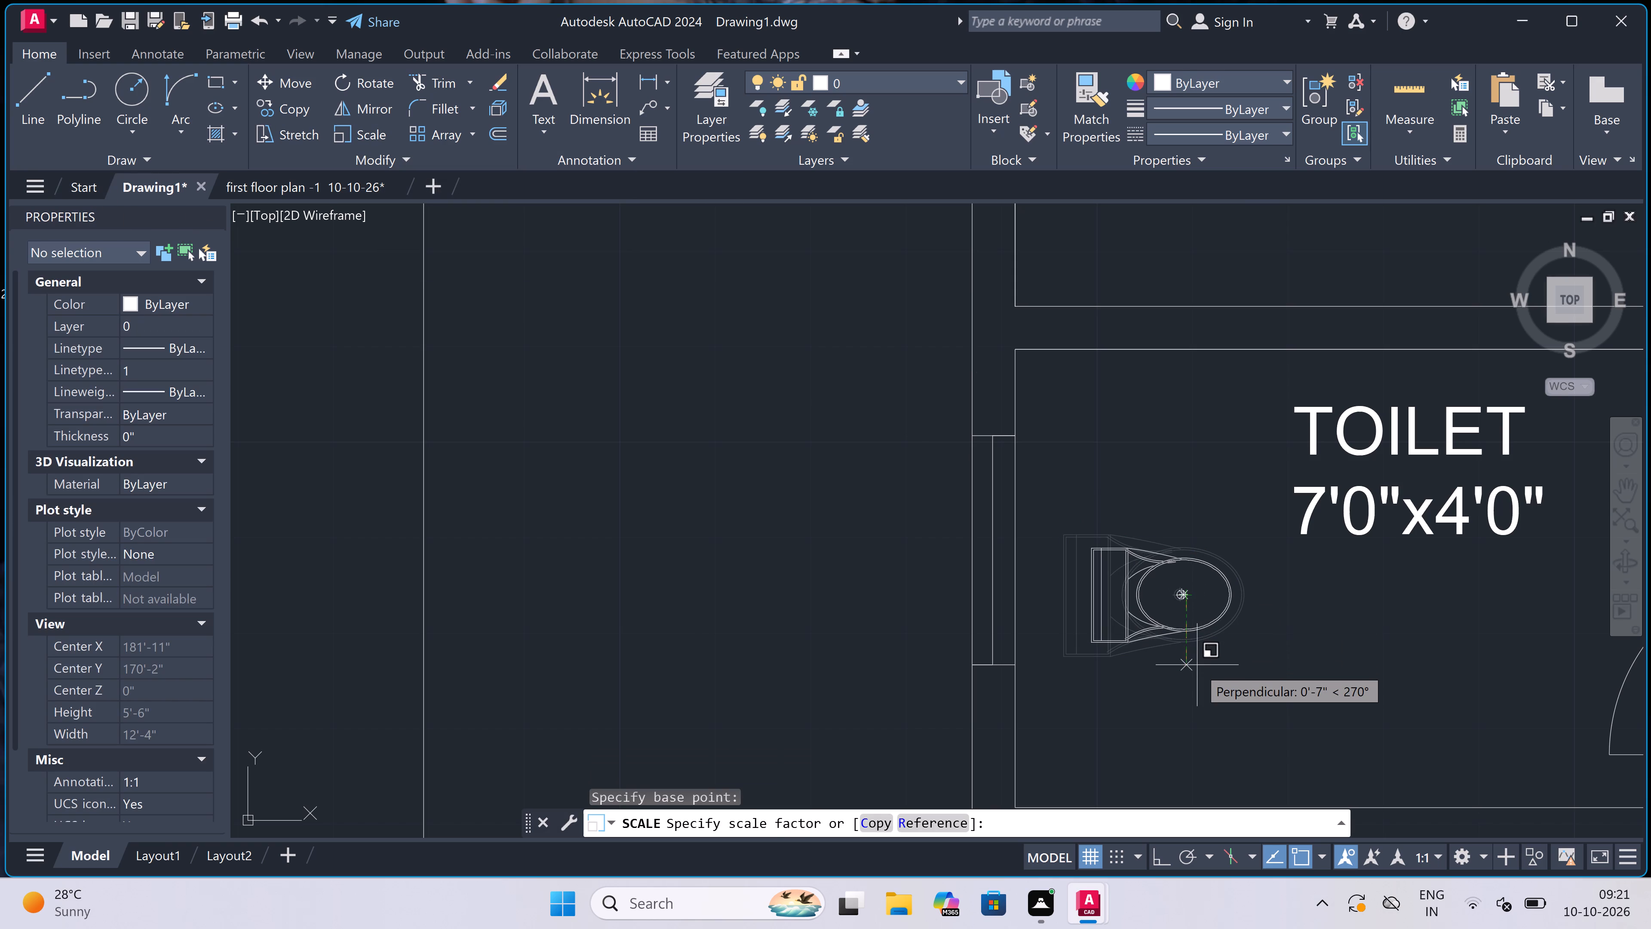
pyautogui.click(1195, 703)
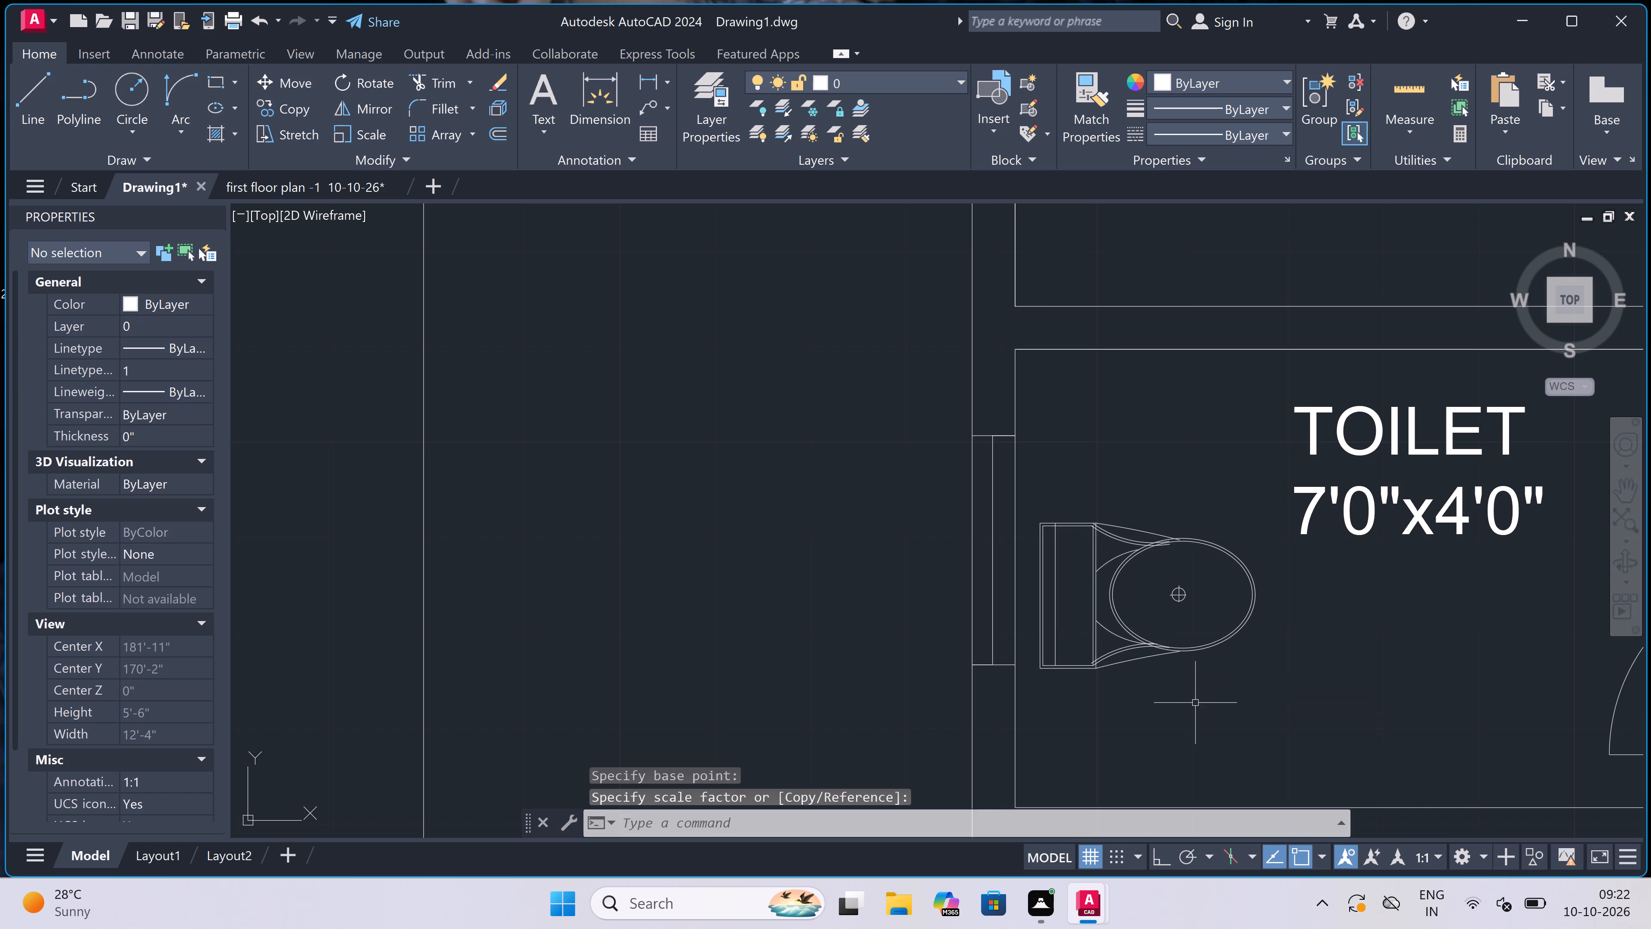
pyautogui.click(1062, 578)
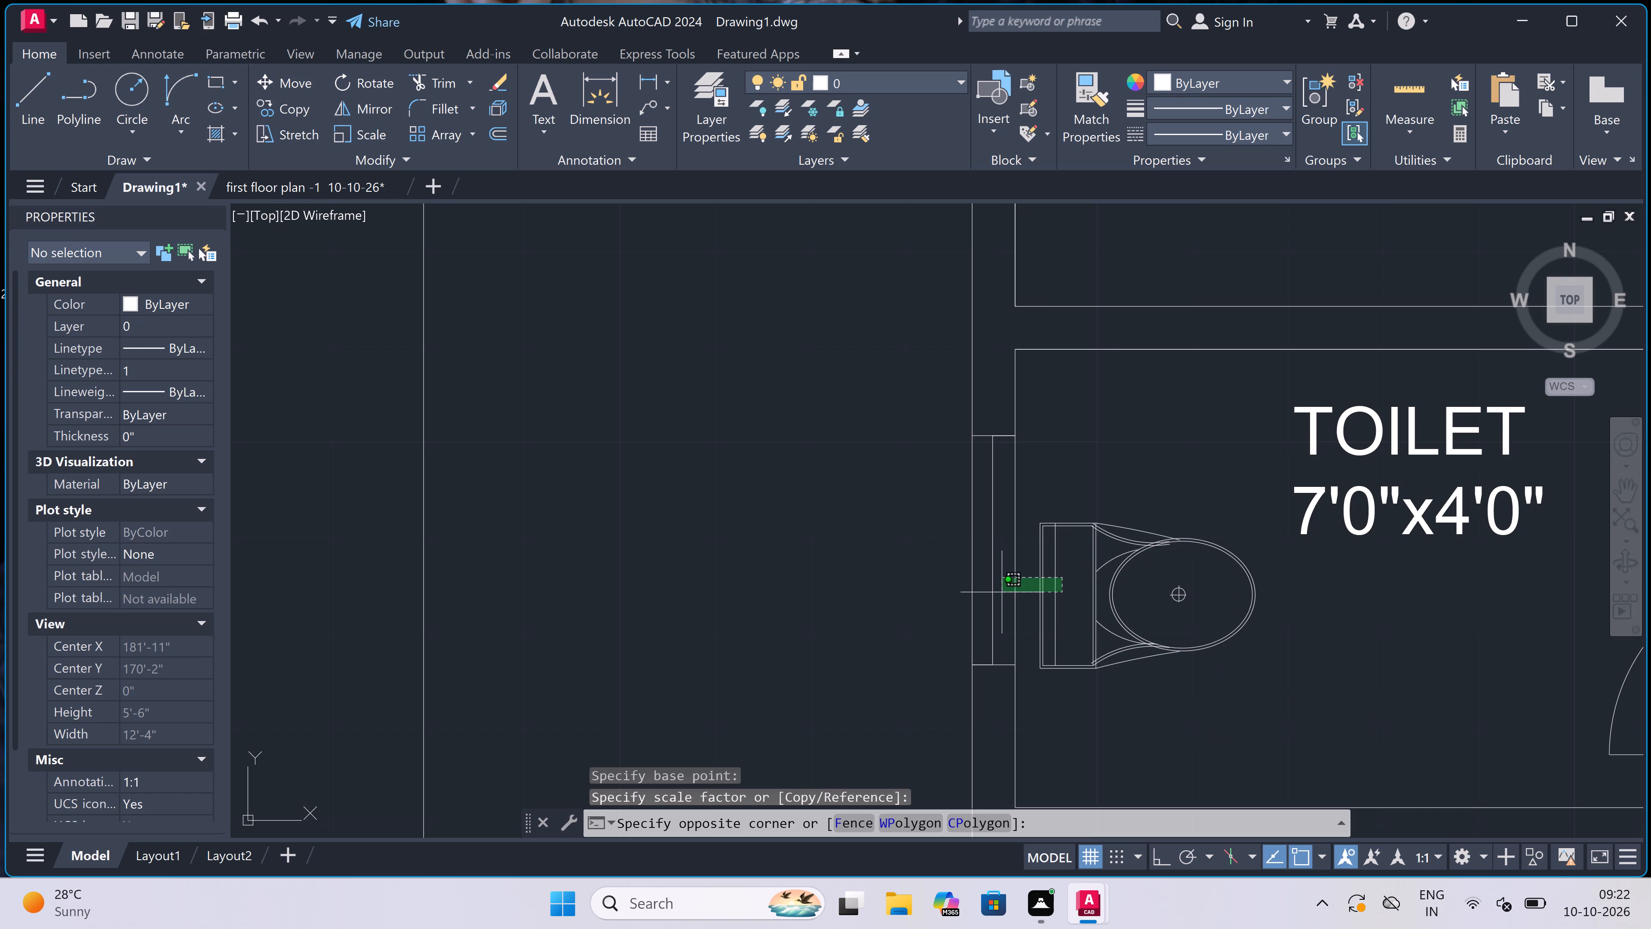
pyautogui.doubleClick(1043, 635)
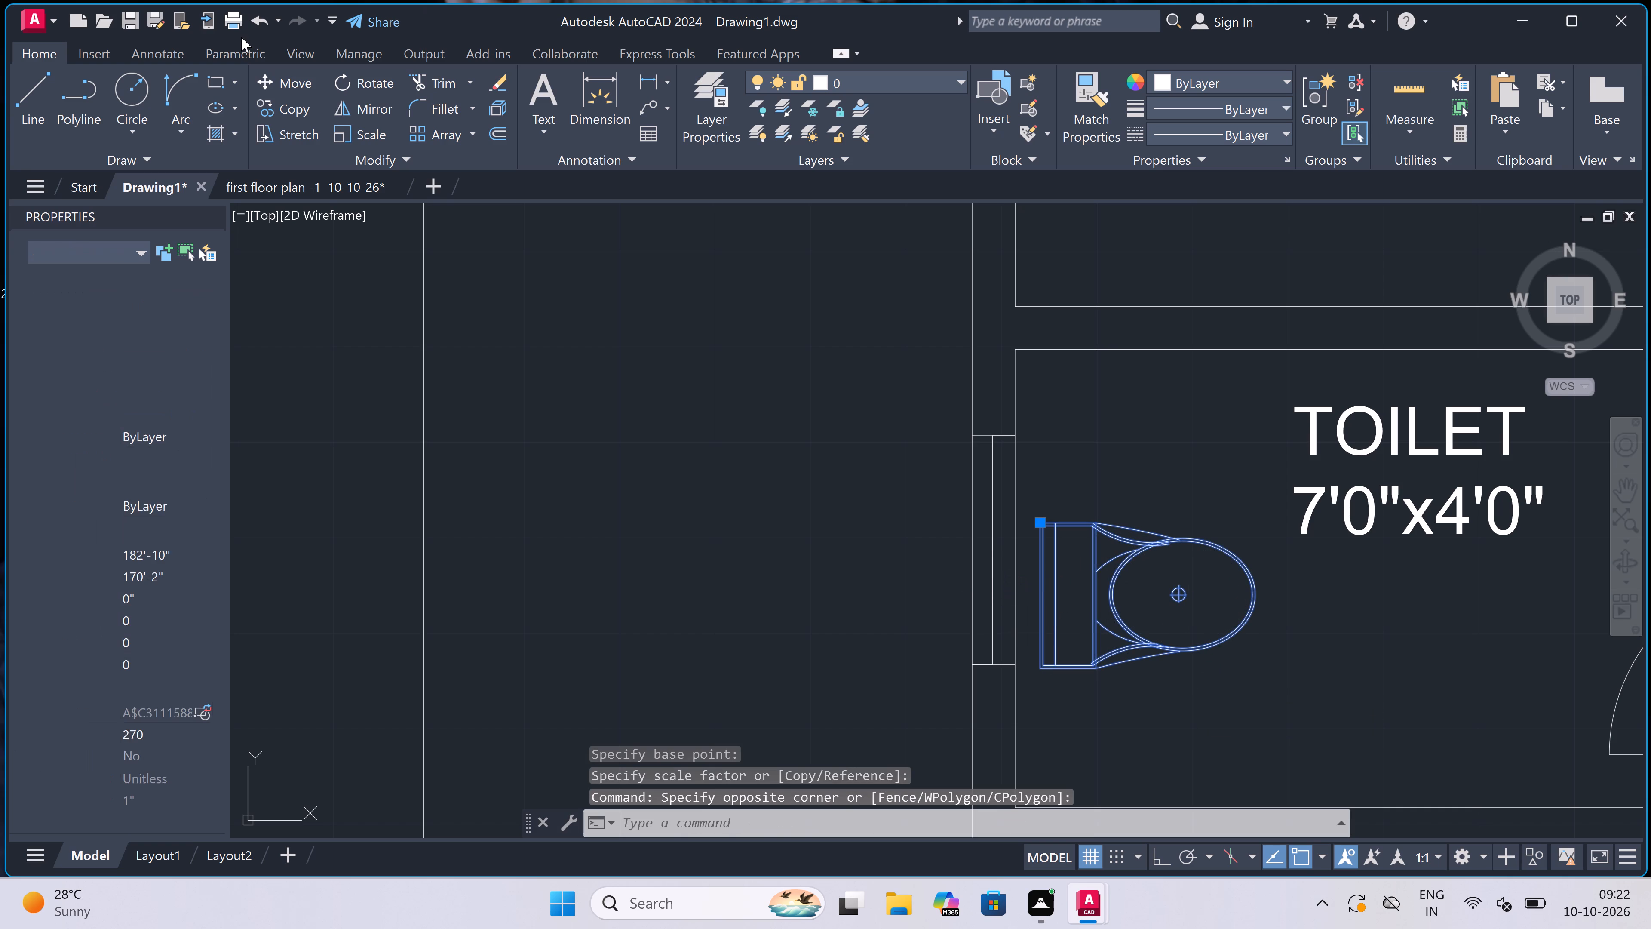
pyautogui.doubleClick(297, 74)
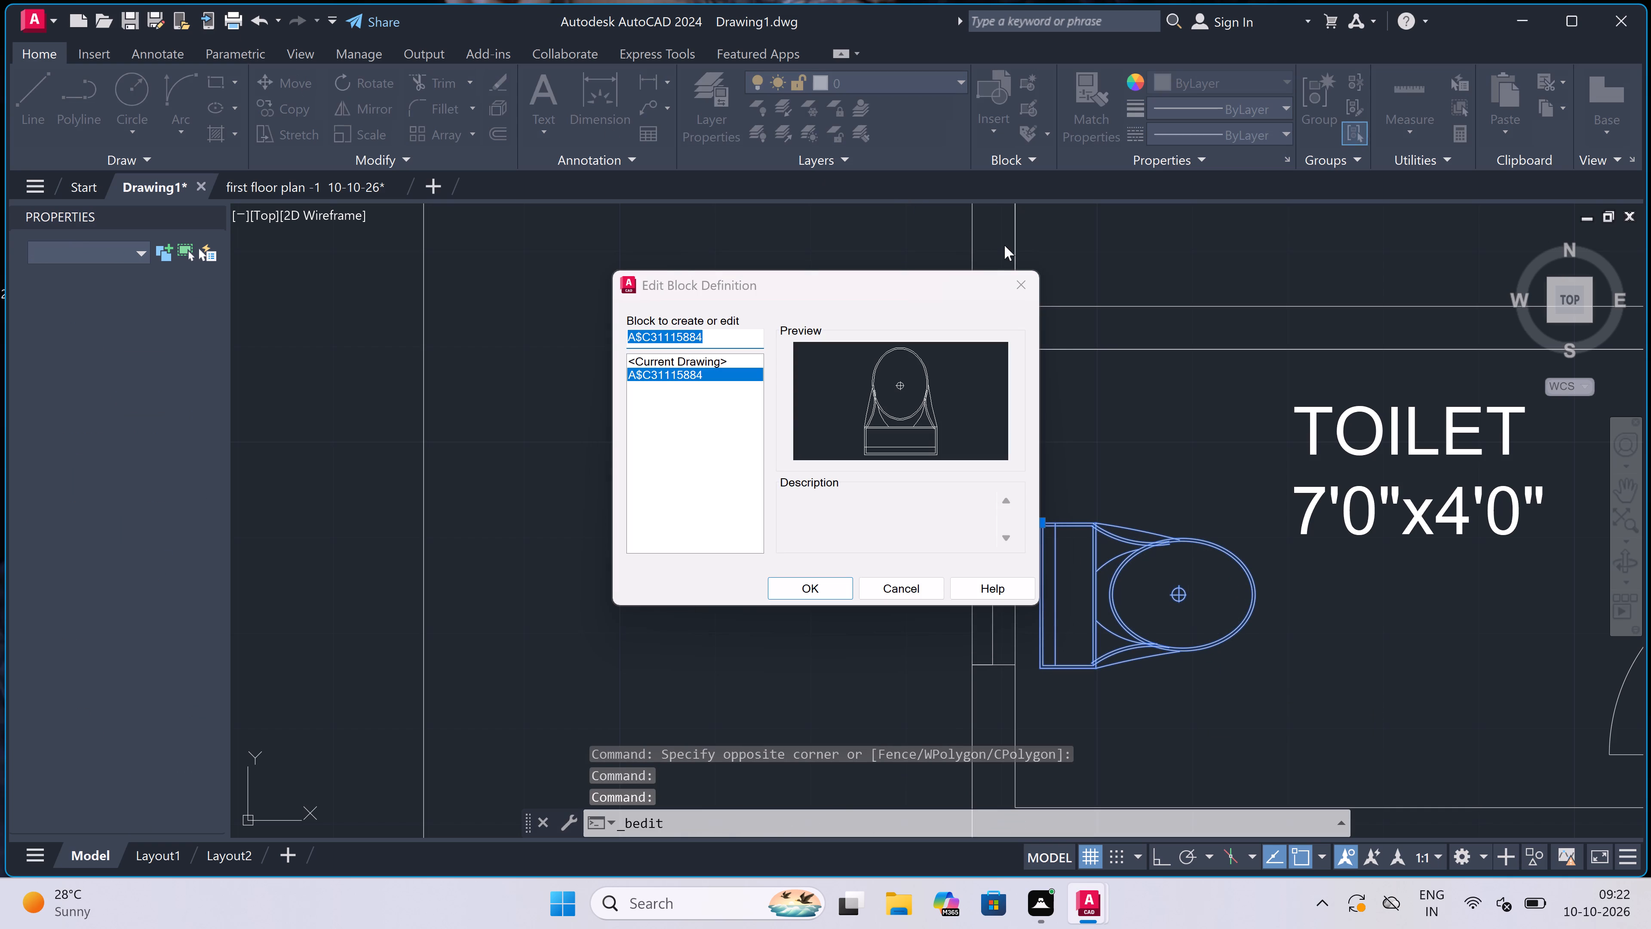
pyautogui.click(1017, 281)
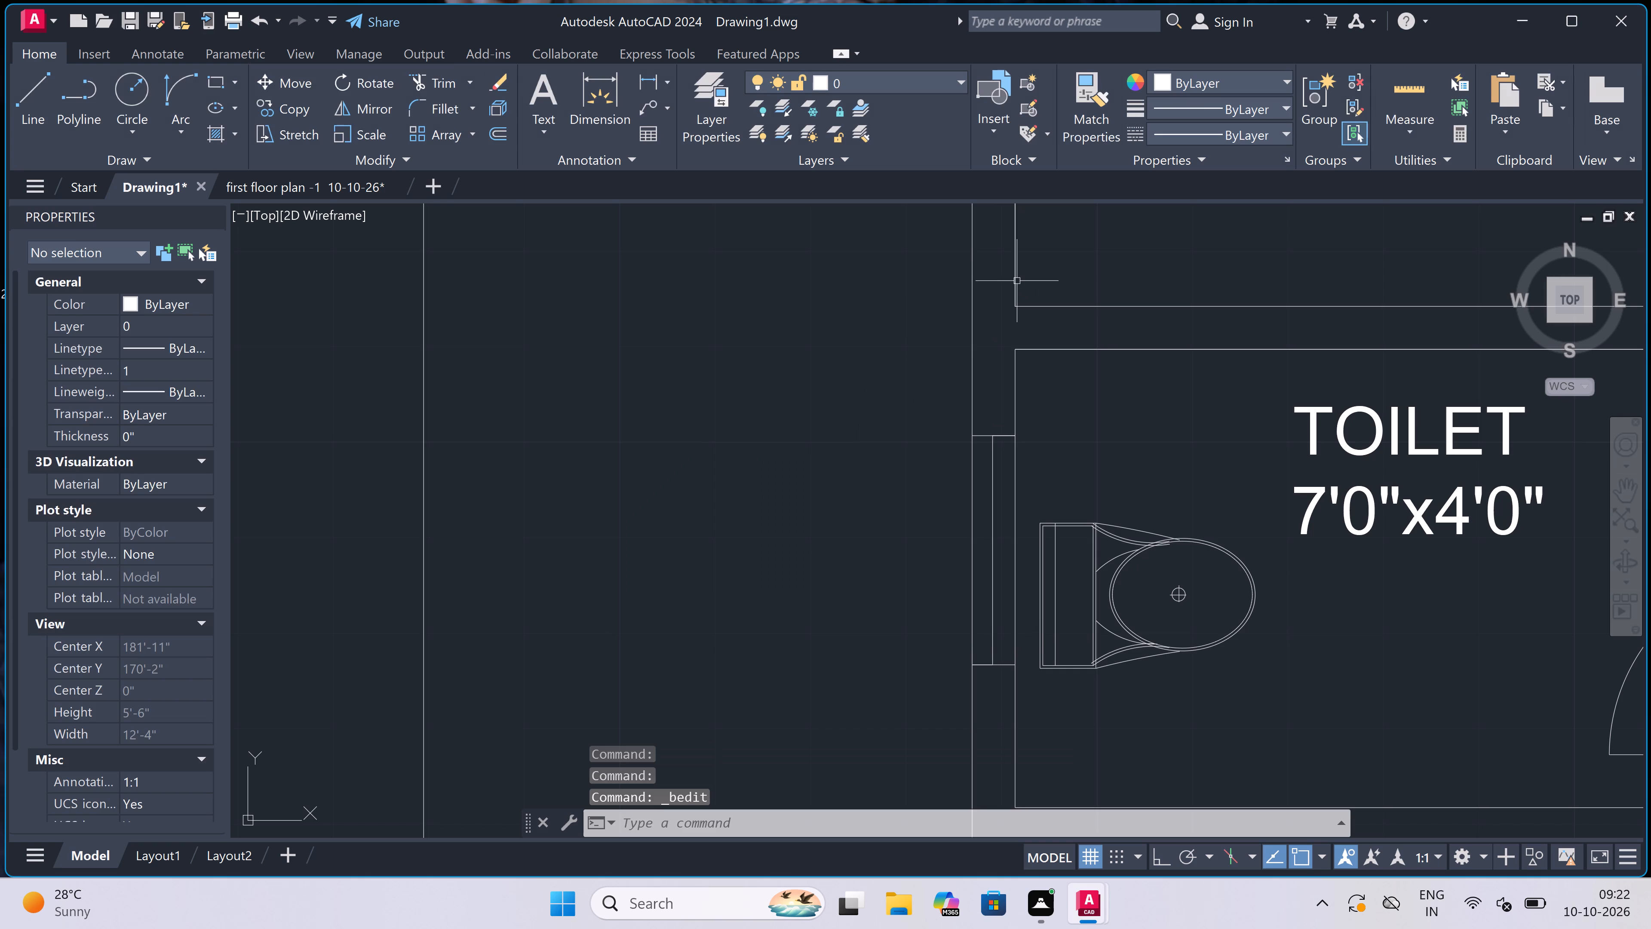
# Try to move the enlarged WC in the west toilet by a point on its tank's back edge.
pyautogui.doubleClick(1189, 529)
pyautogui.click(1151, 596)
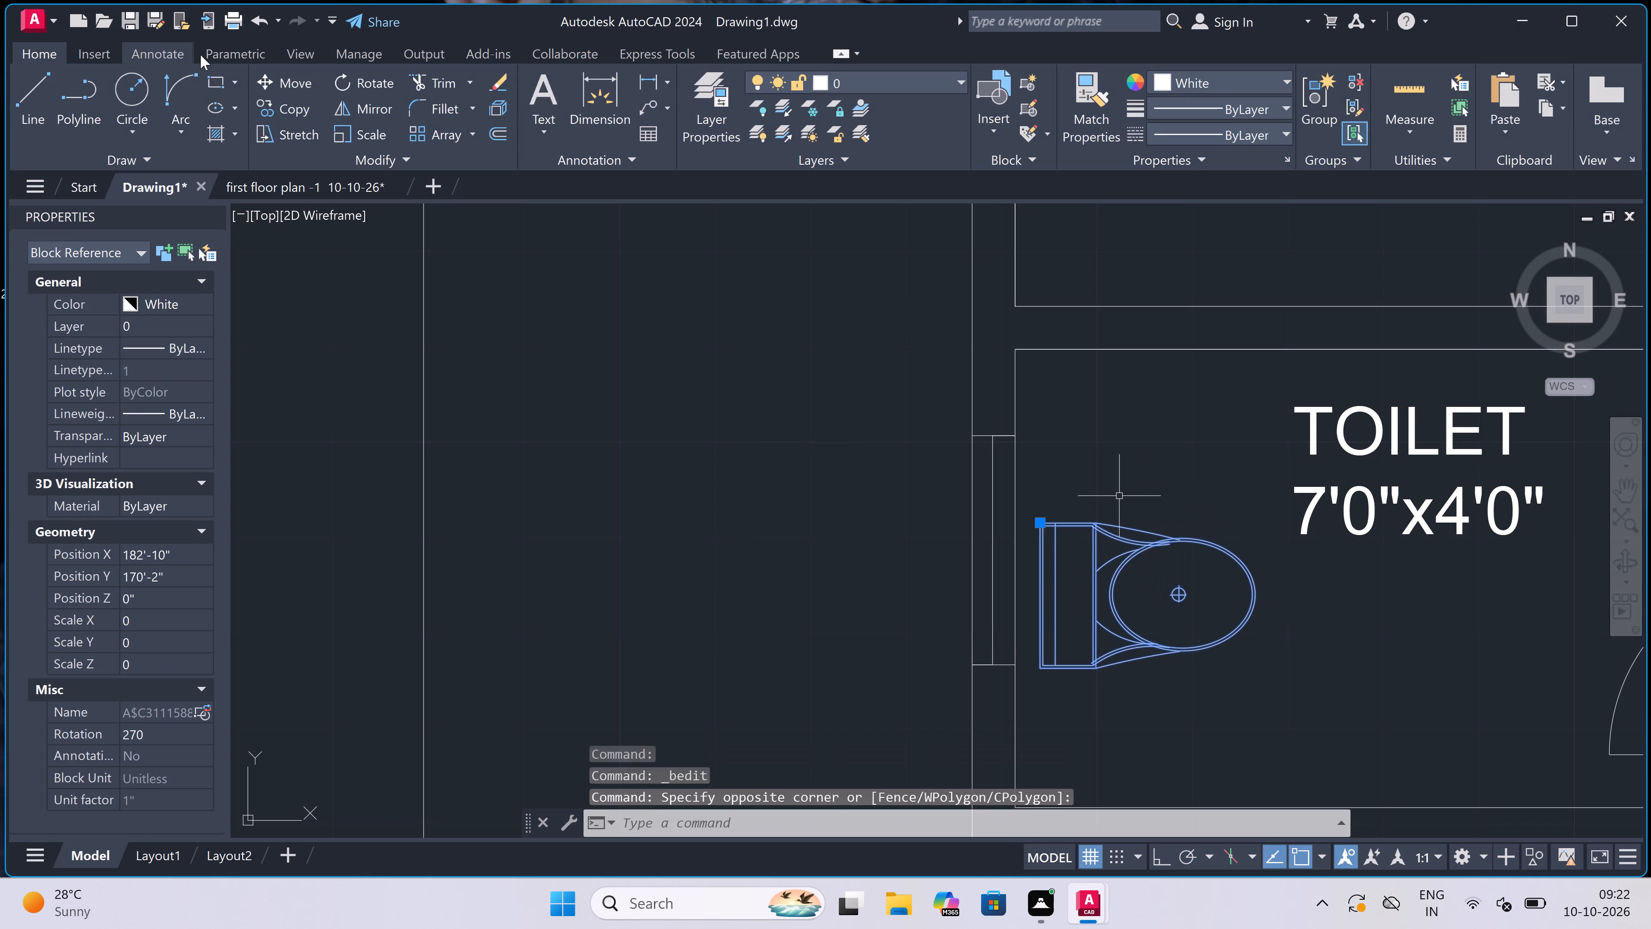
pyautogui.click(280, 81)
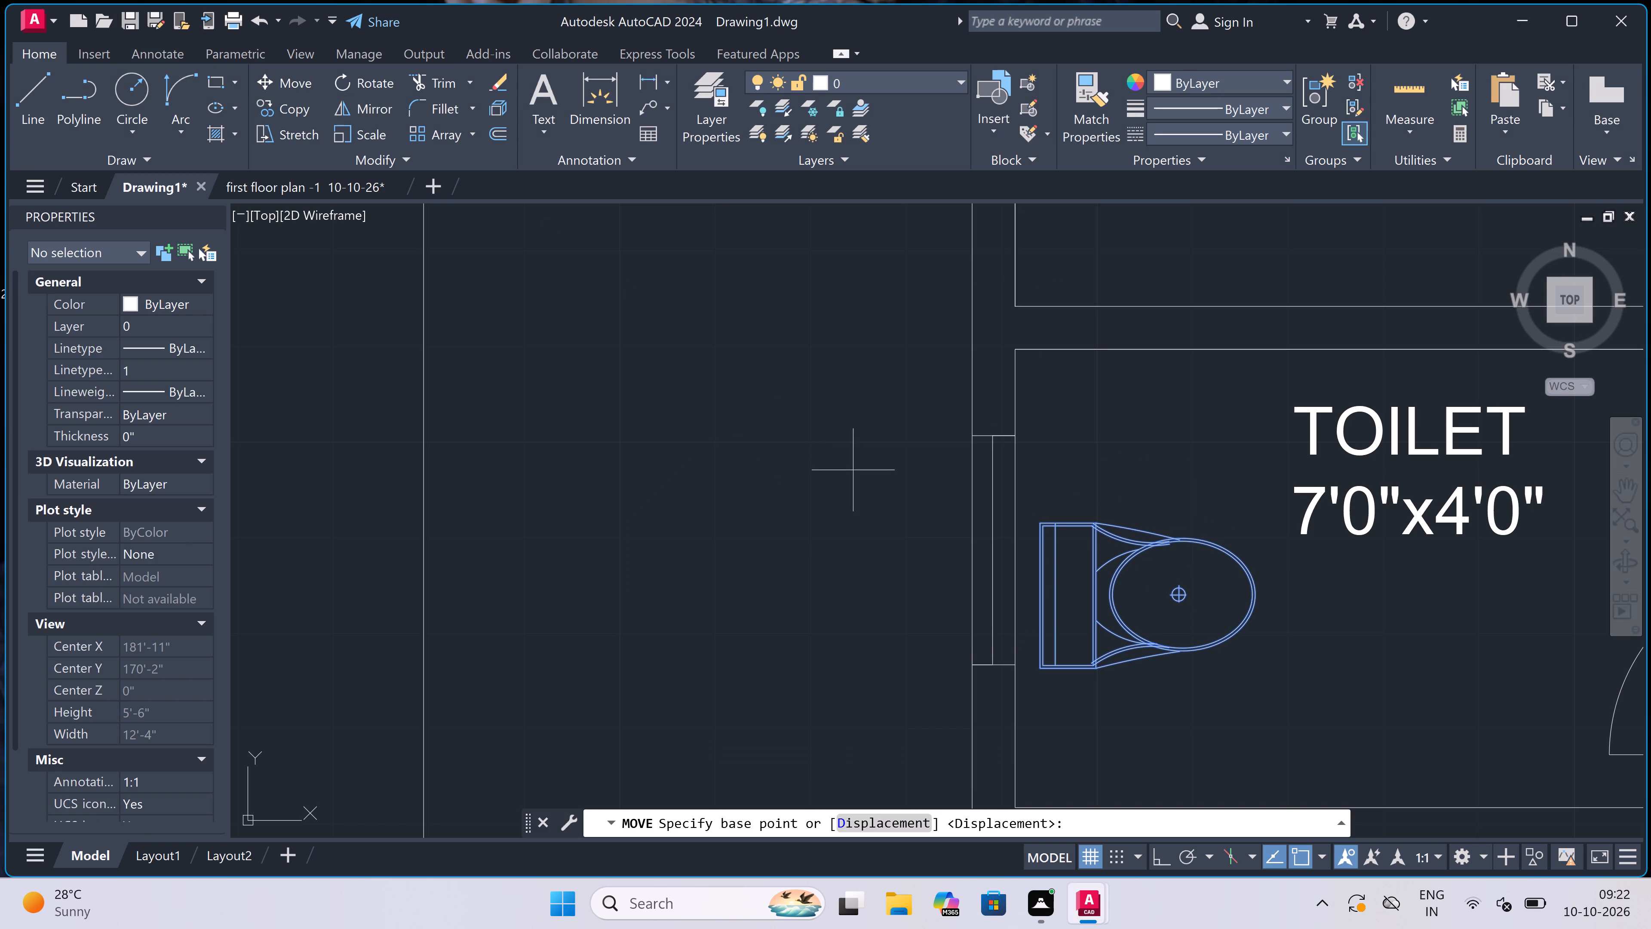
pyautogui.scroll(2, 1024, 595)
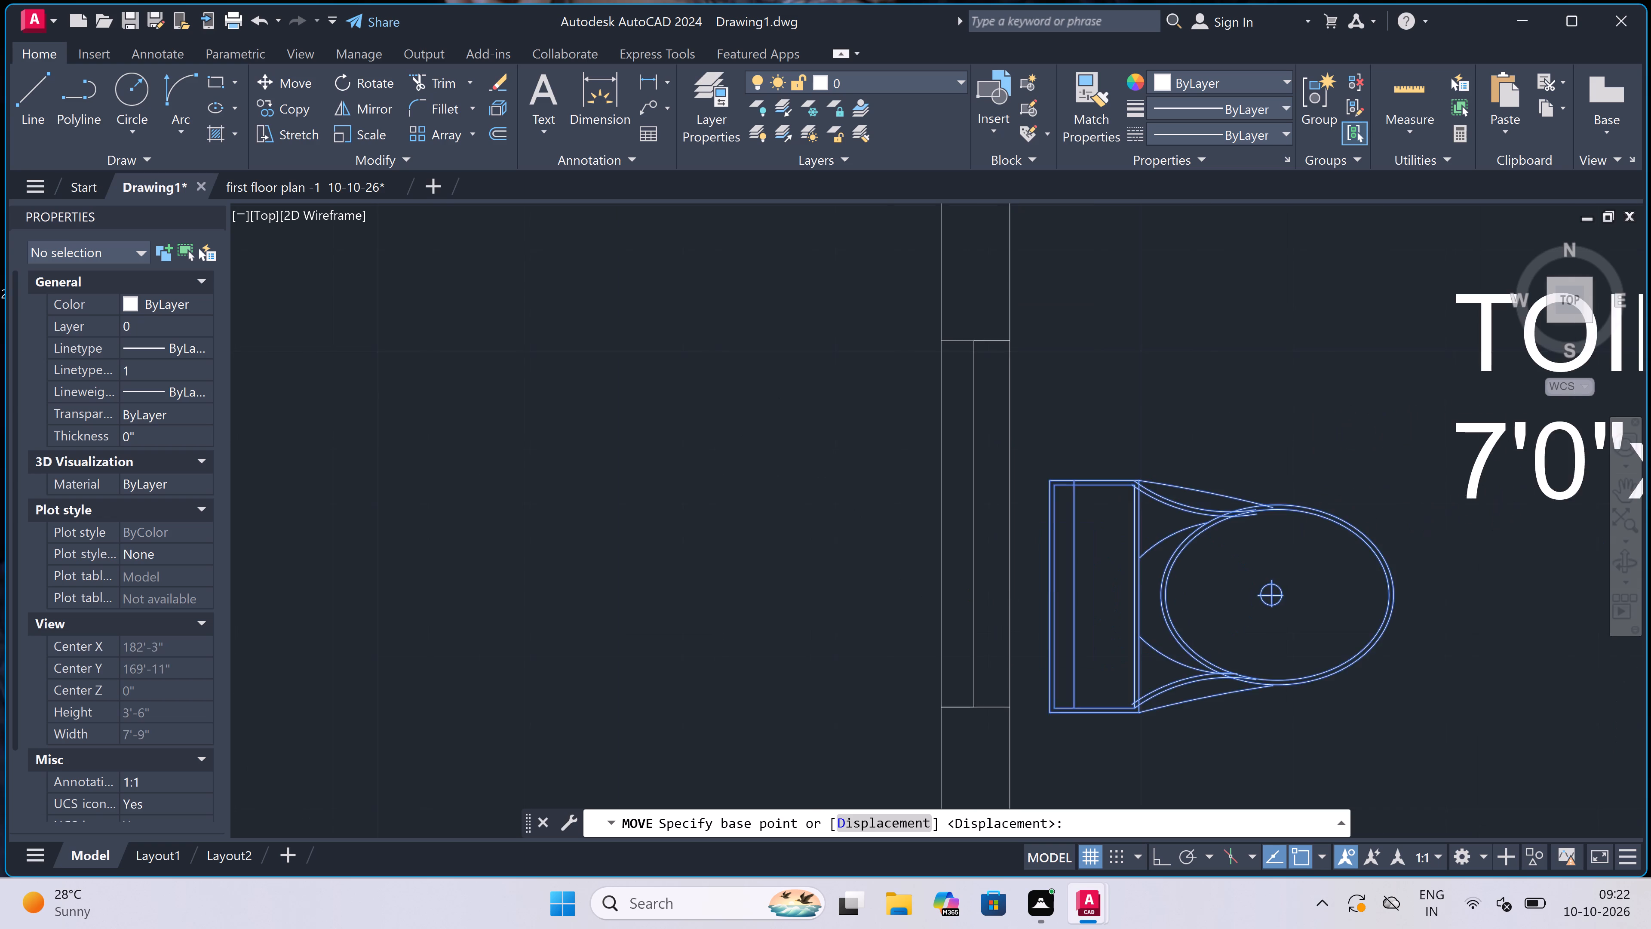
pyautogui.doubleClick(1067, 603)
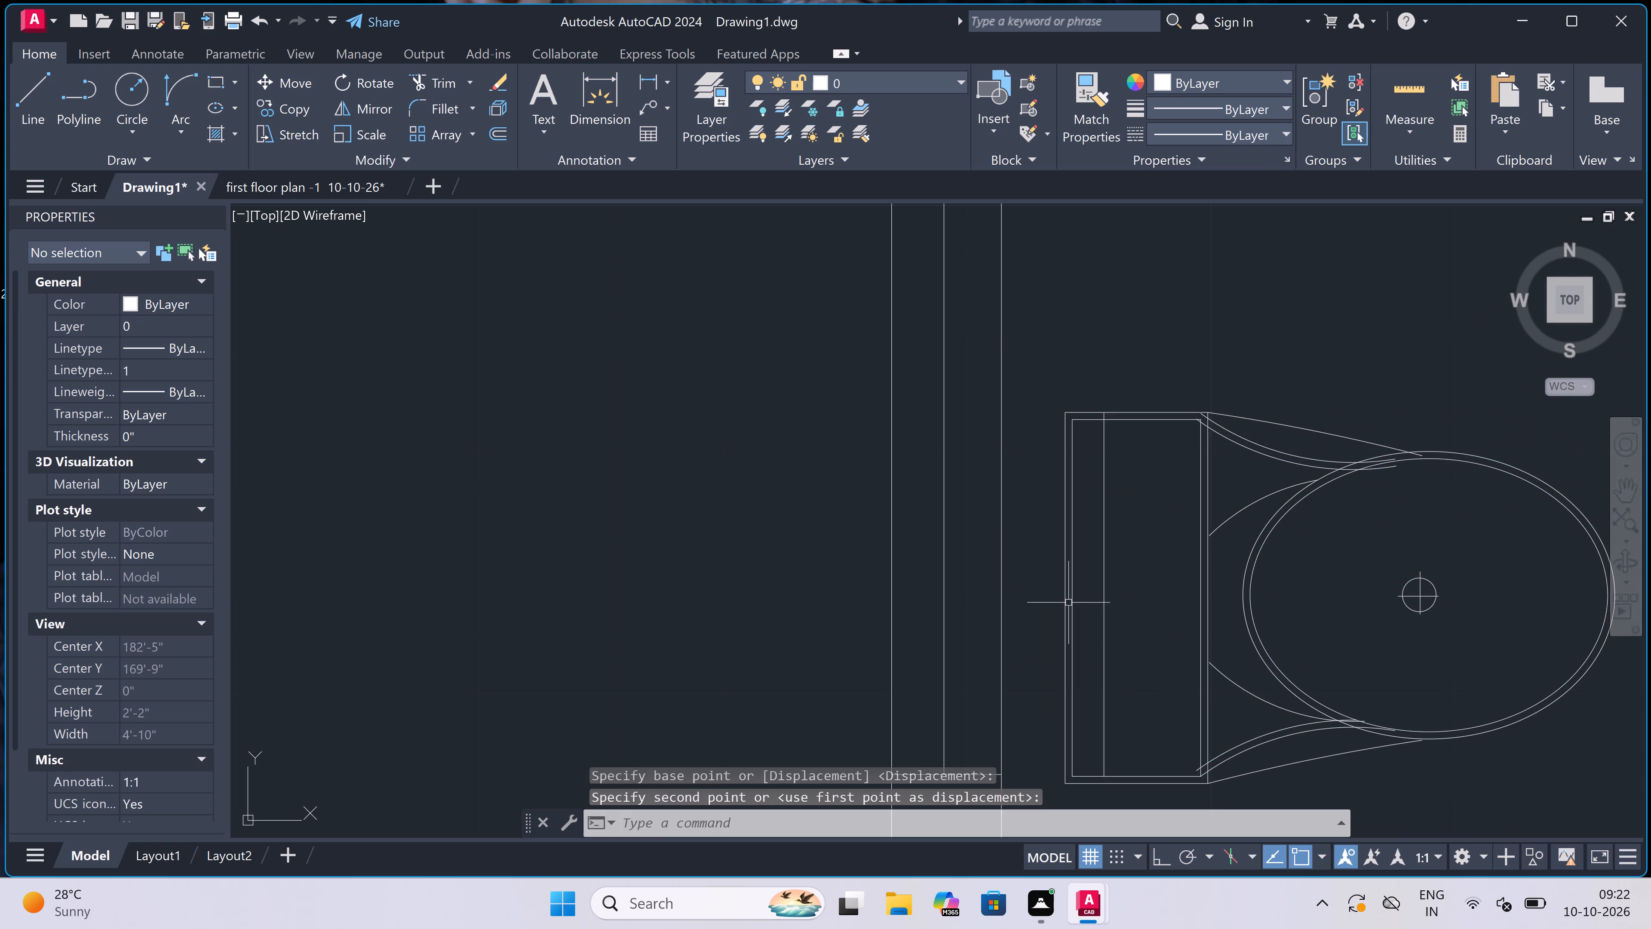
# Move the WC in the west 7'0"x4'0" toilet by its tank's back edge to sit almost against the window wall.
pyautogui.scroll(-2, 1115, 567)
pyautogui.scroll(1, 1231, 542)
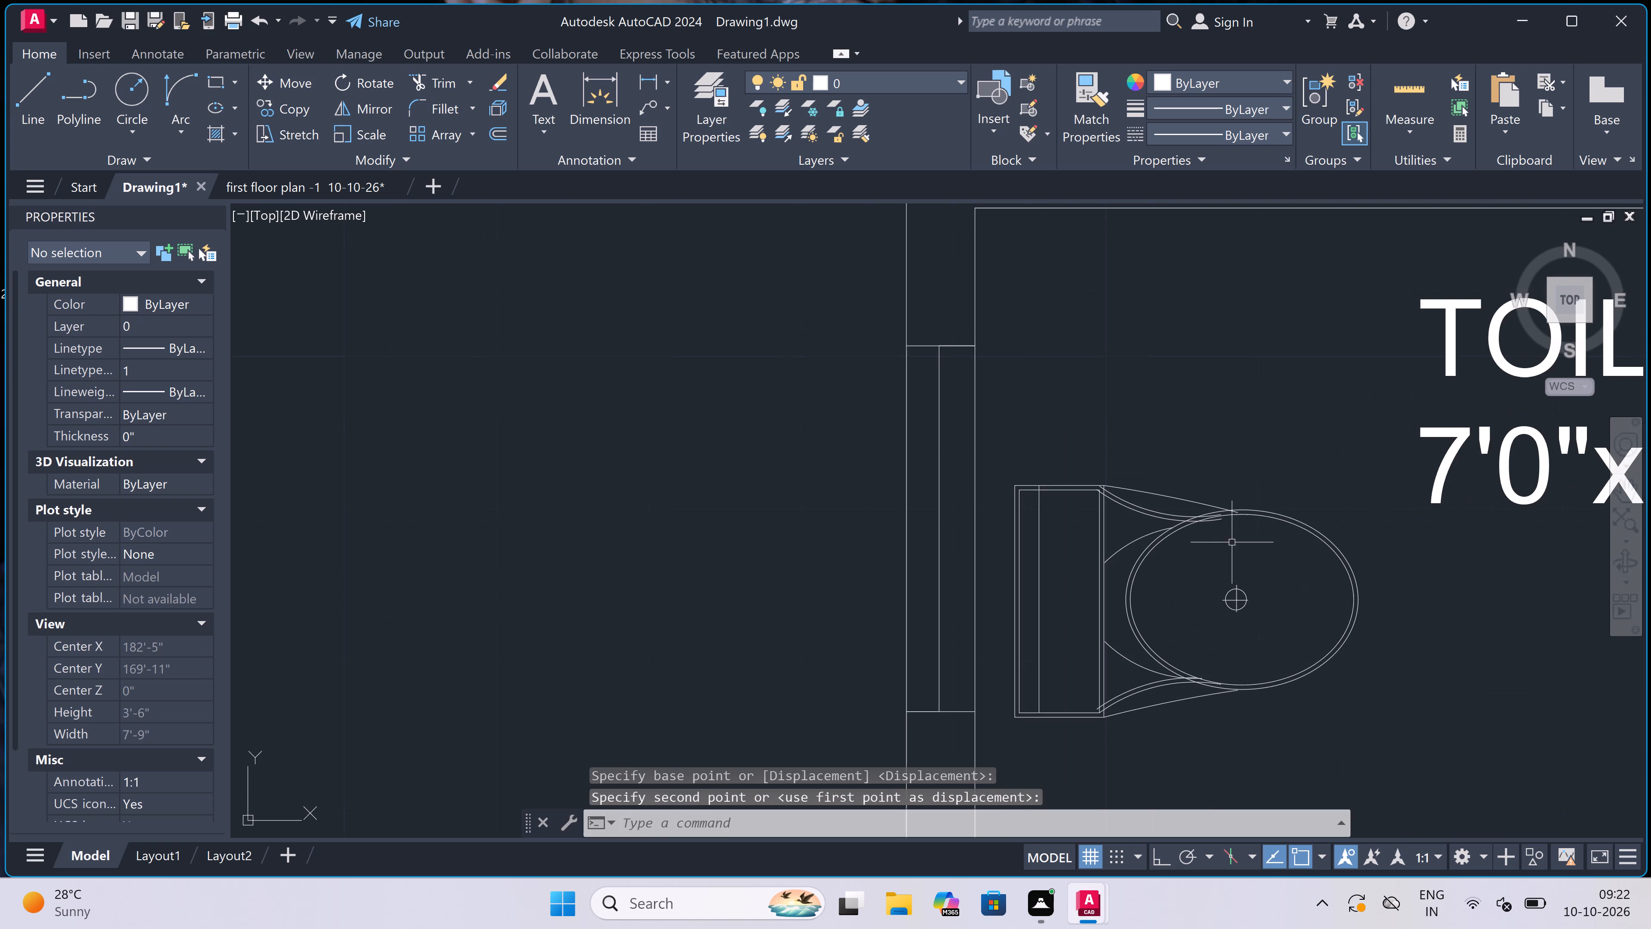
pyautogui.click(1233, 540)
pyautogui.click(1060, 588)
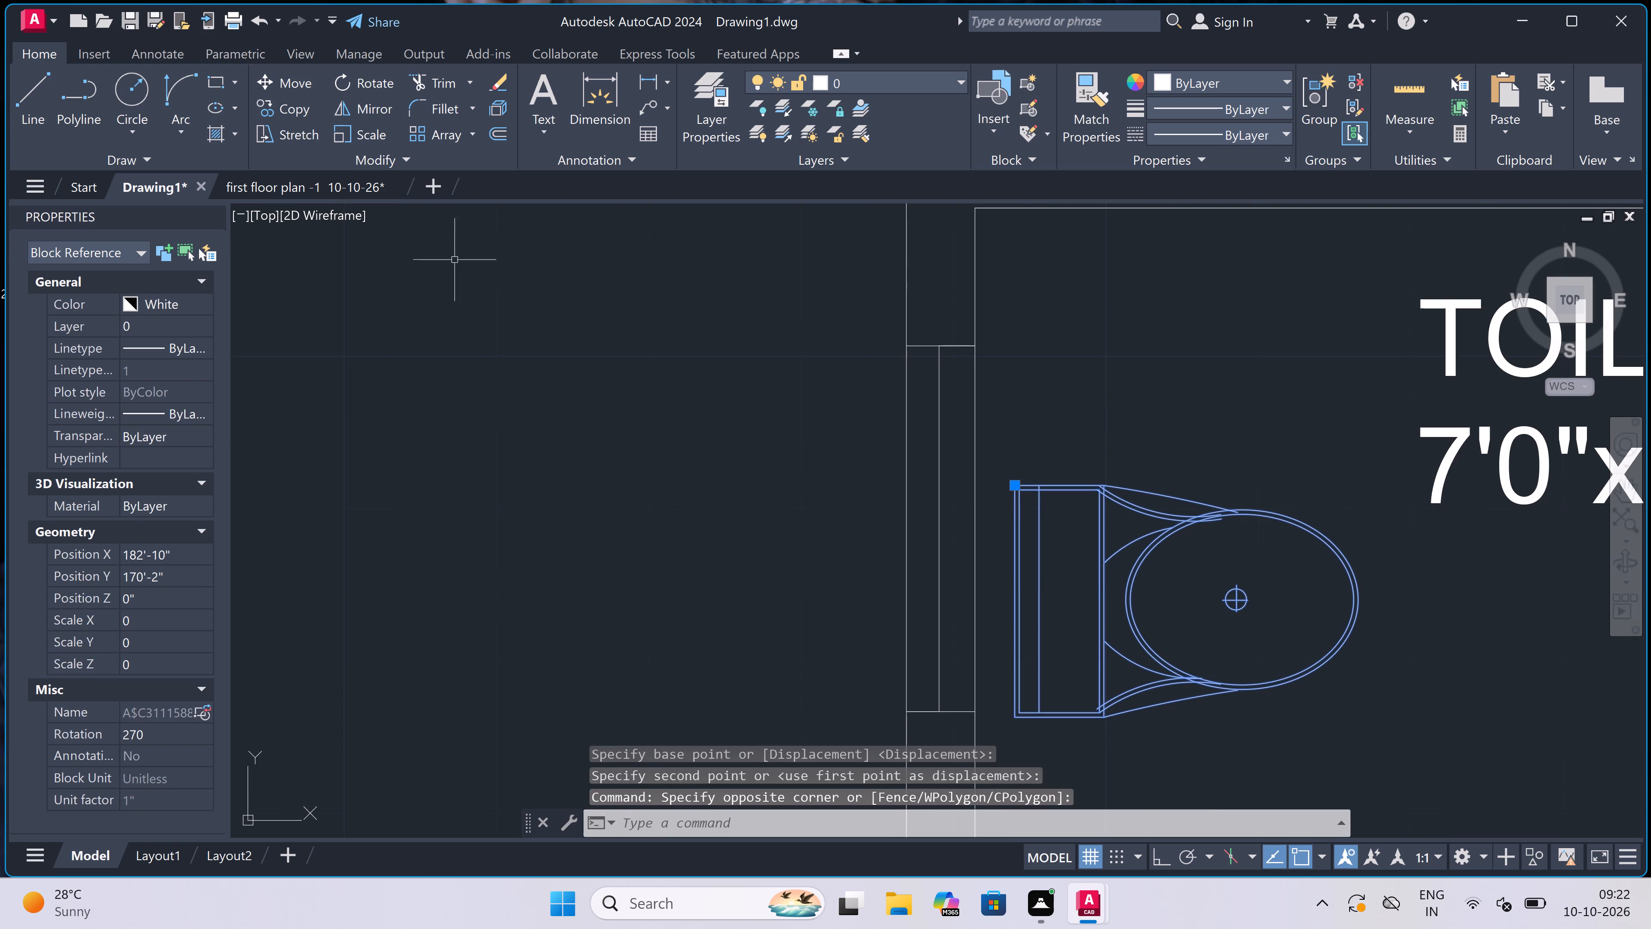
pyautogui.click(297, 74)
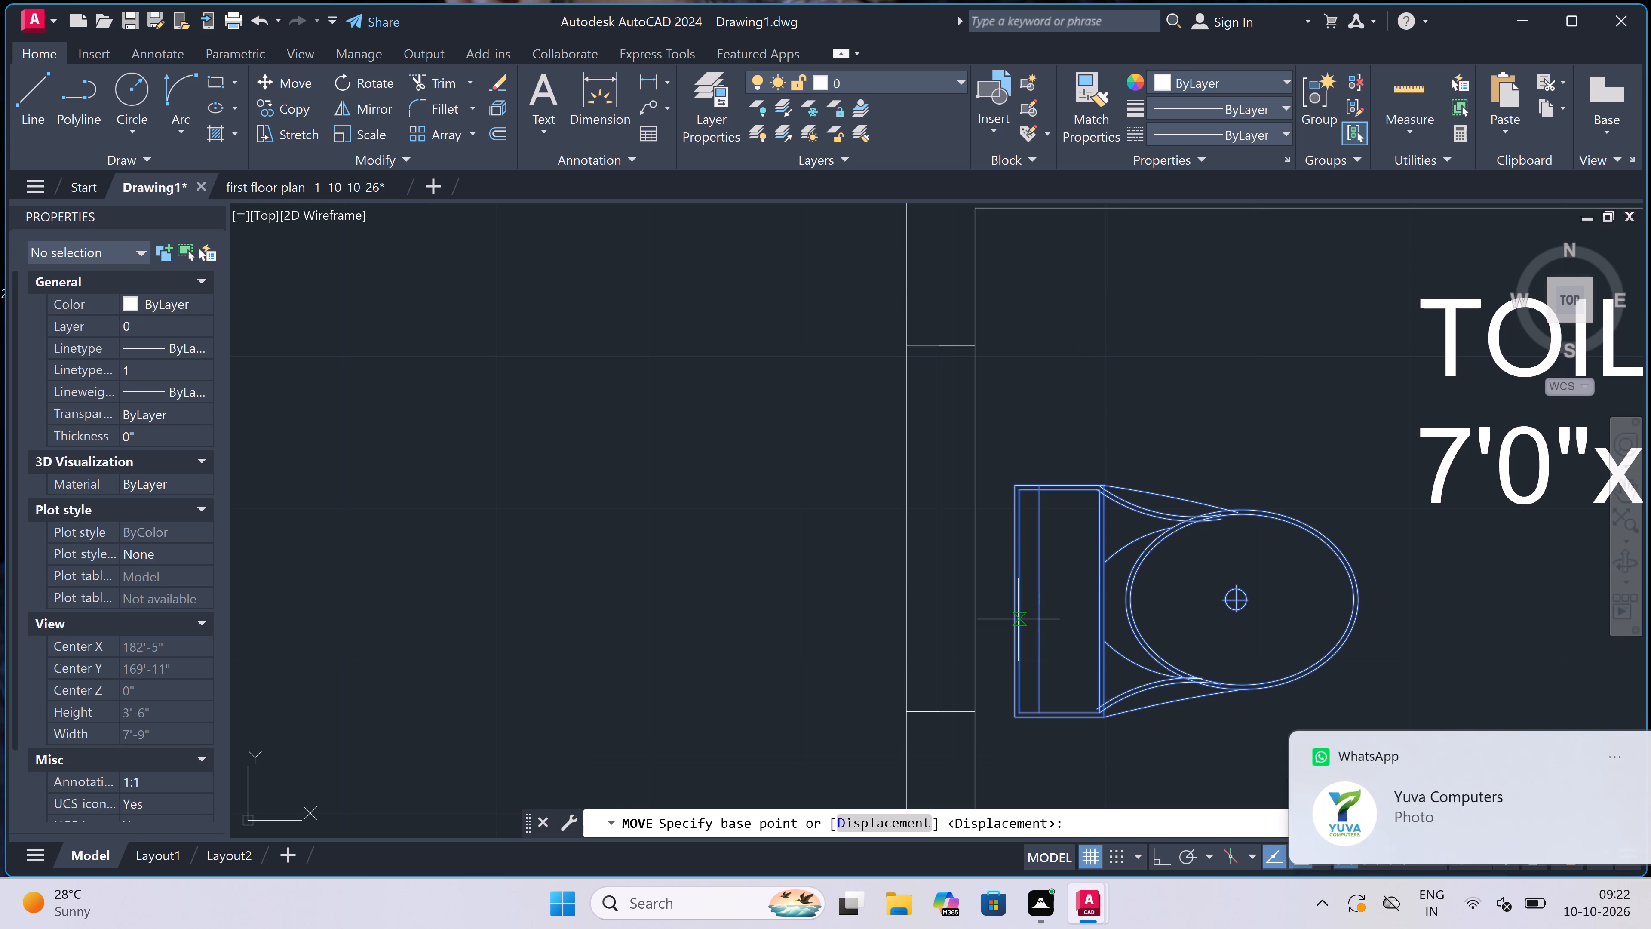
pyautogui.doubleClick(1014, 606)
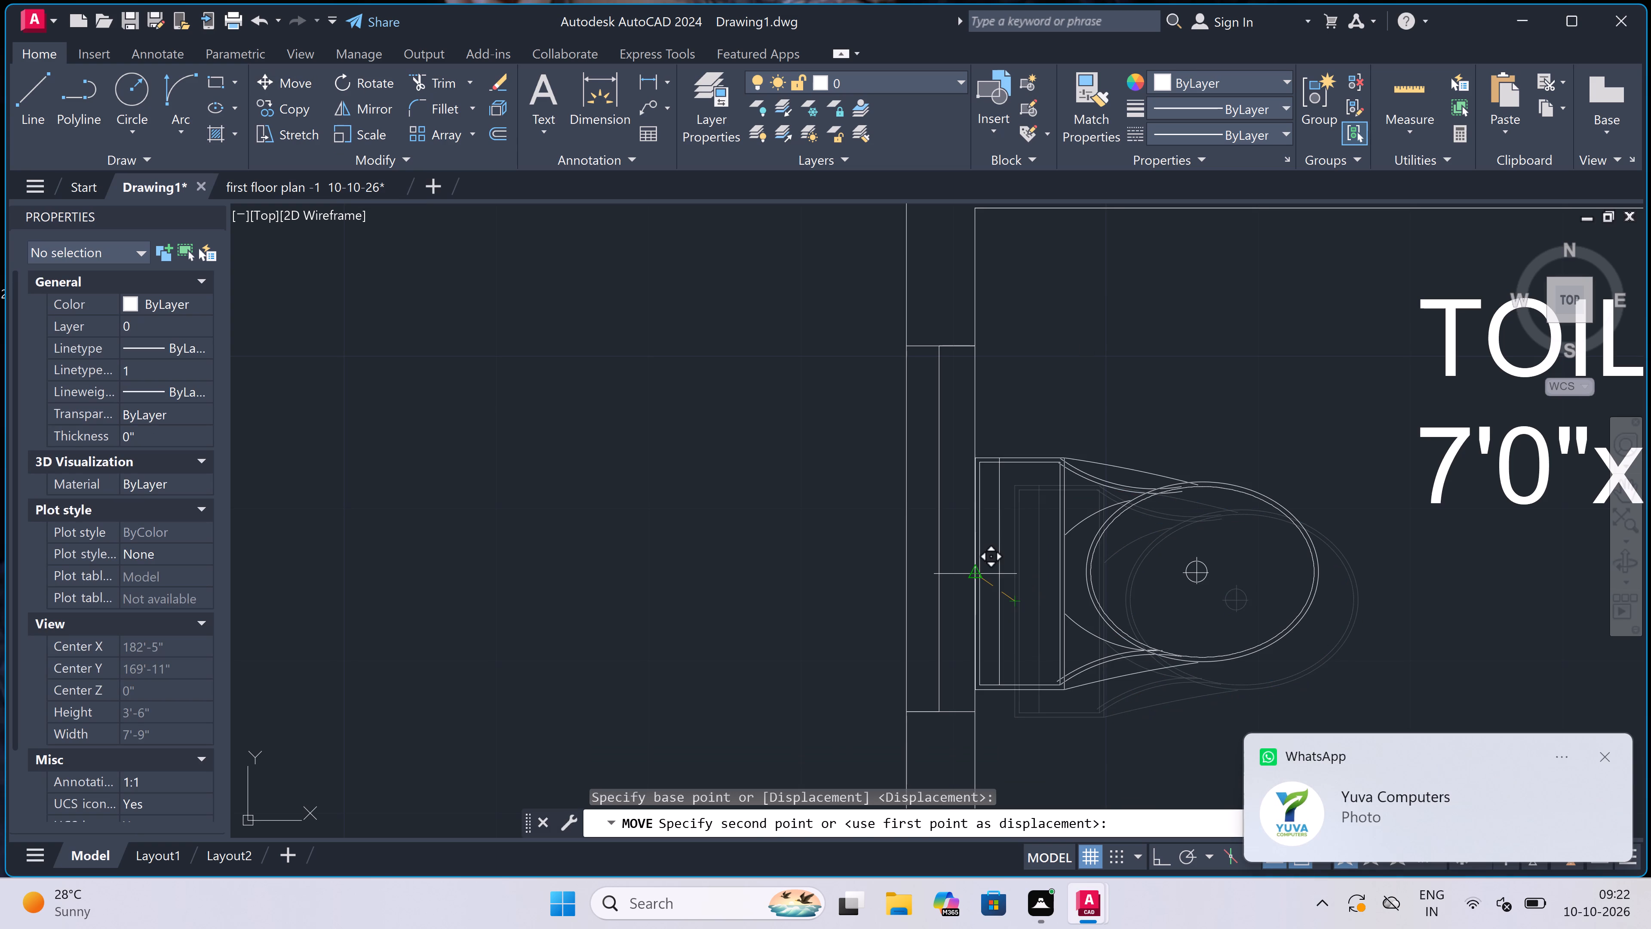
pyautogui.scroll(2, 982, 575)
pyautogui.click(982, 575)
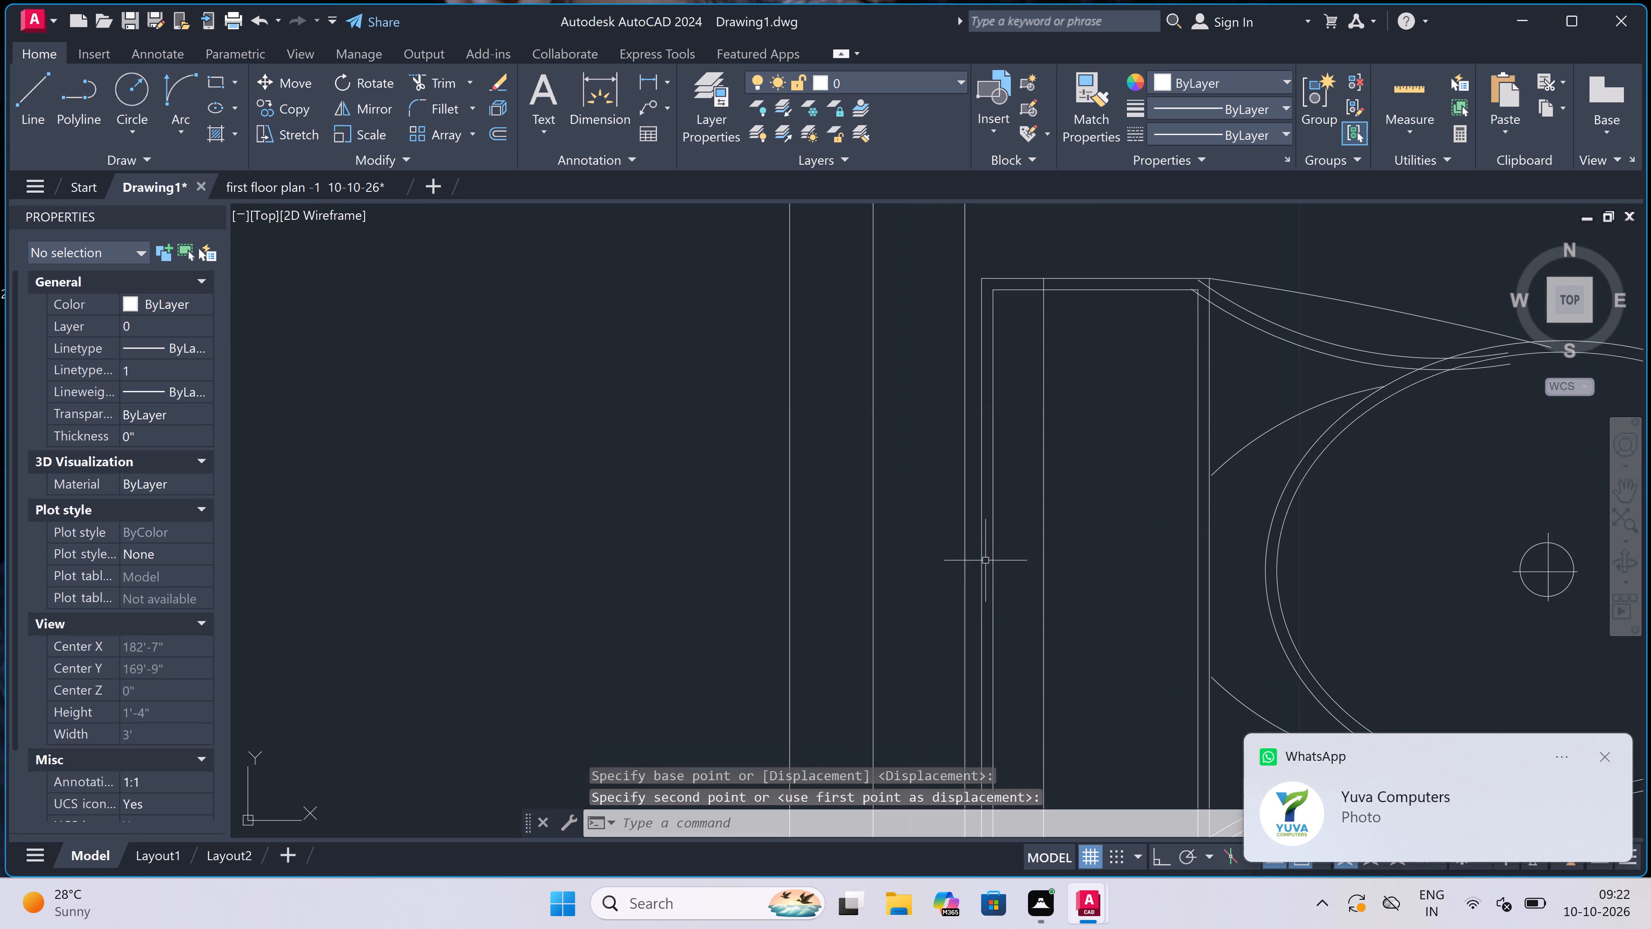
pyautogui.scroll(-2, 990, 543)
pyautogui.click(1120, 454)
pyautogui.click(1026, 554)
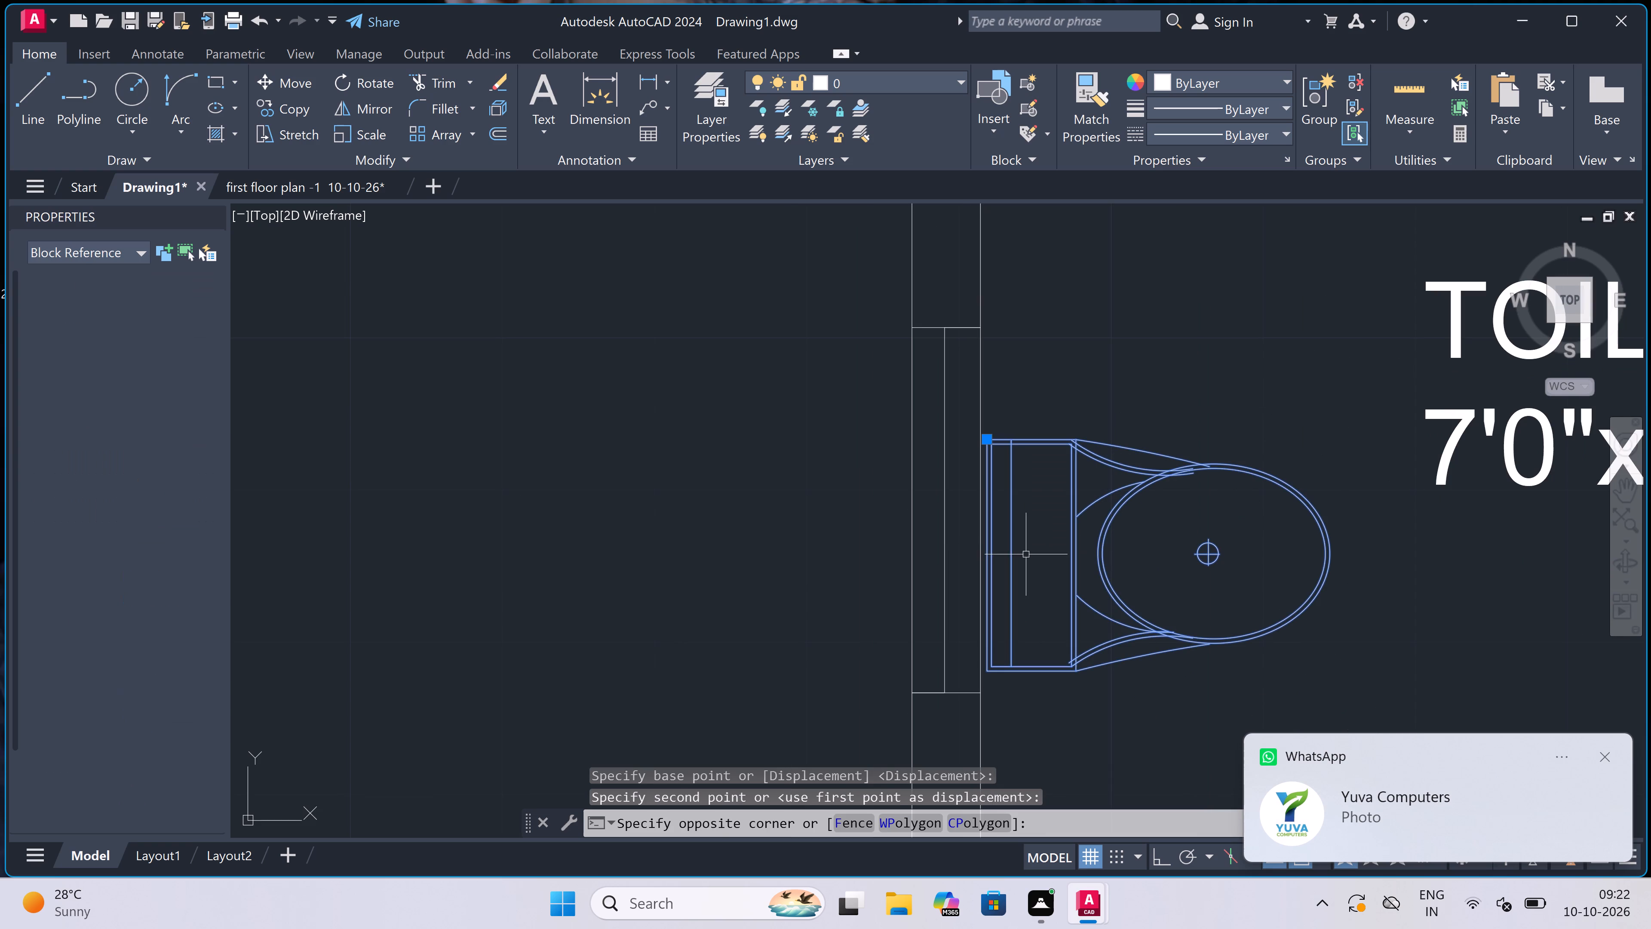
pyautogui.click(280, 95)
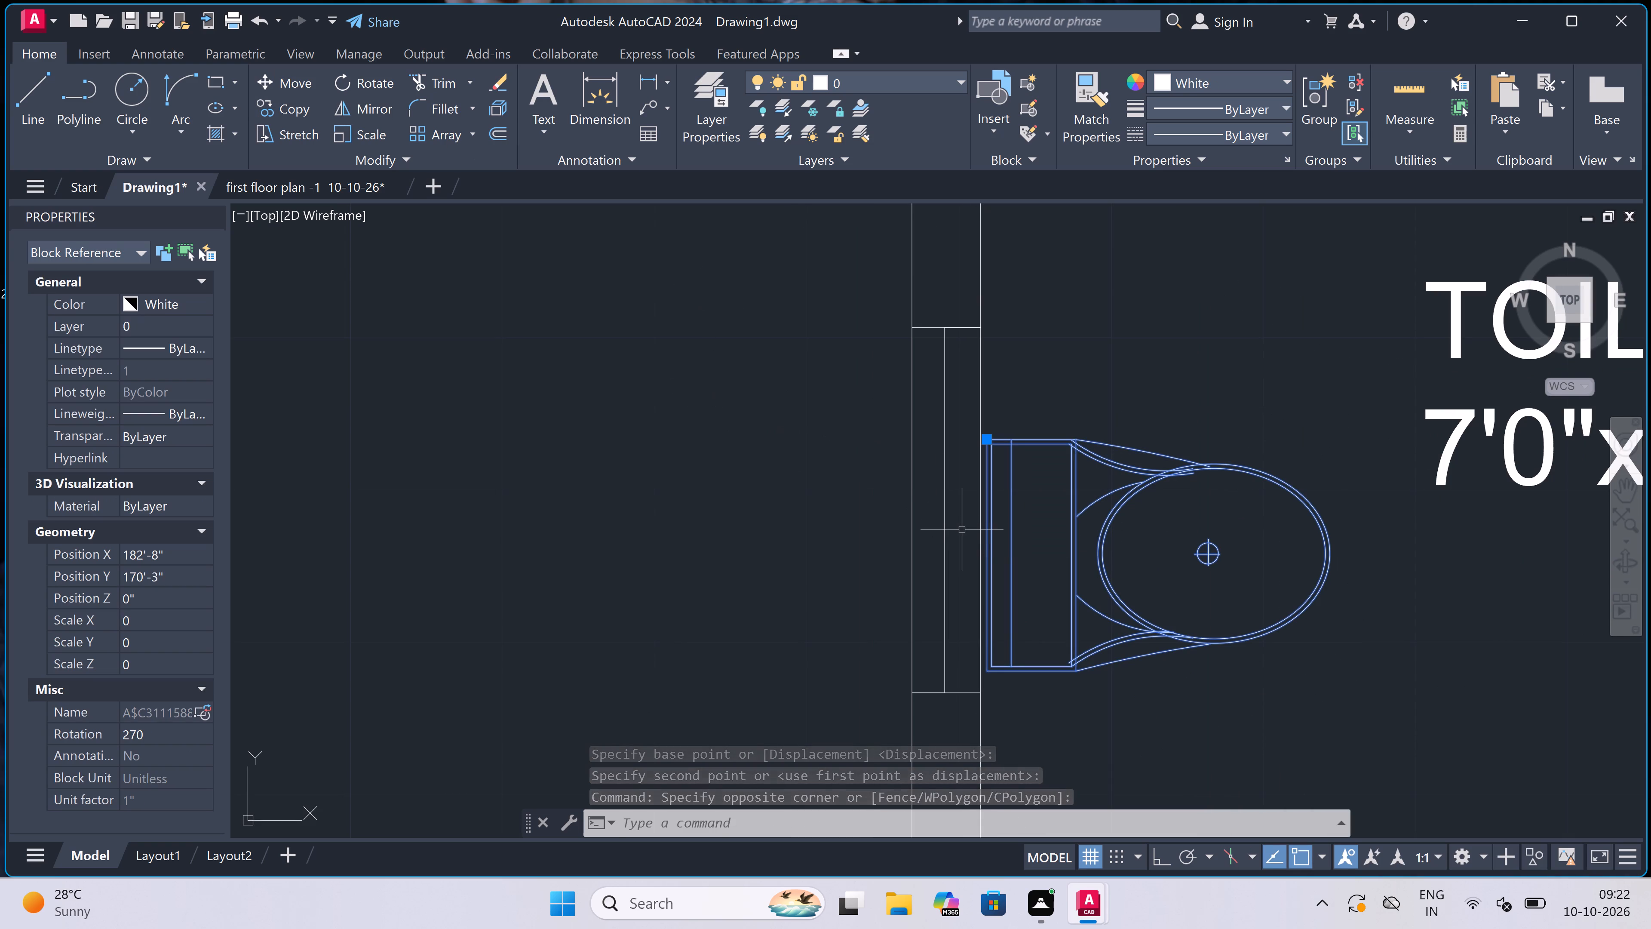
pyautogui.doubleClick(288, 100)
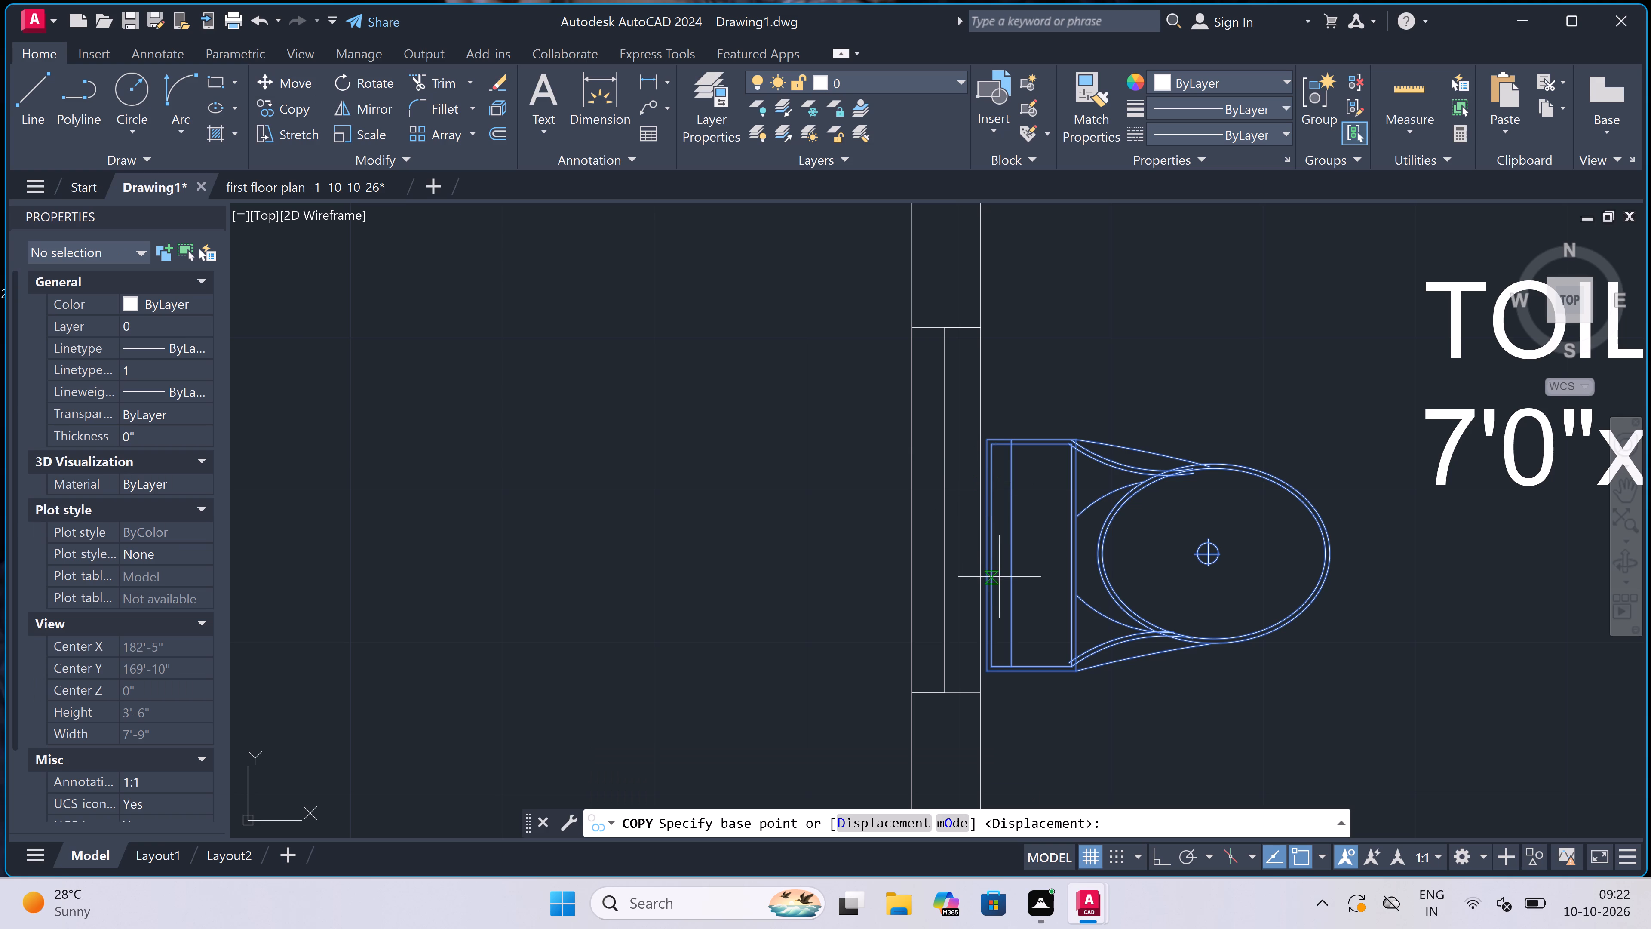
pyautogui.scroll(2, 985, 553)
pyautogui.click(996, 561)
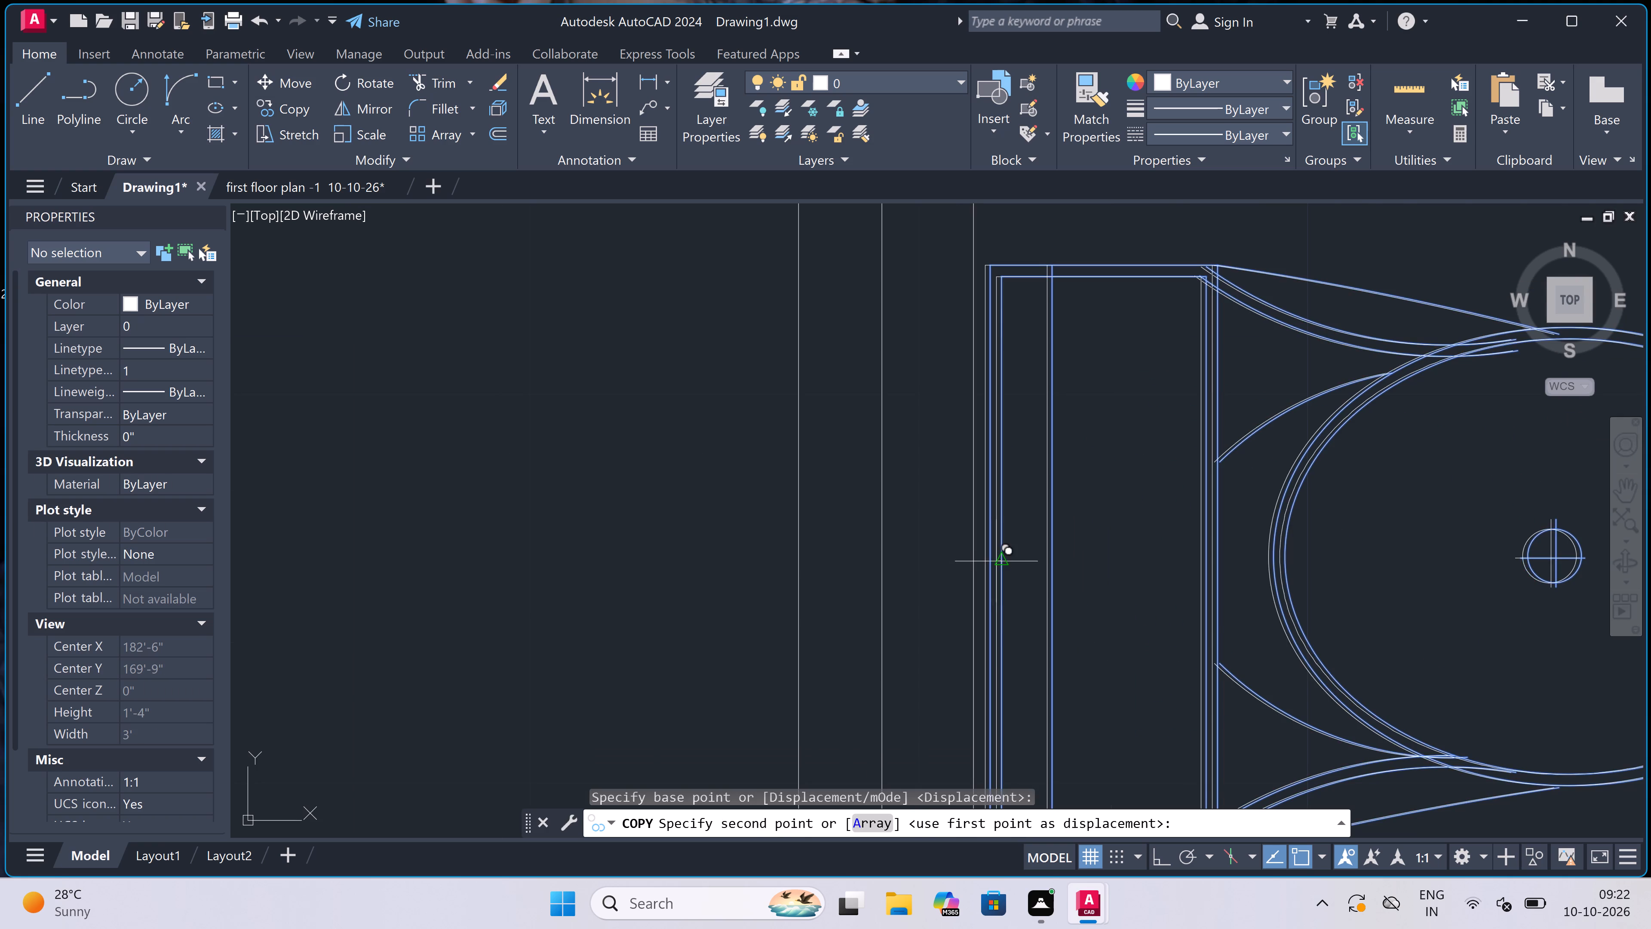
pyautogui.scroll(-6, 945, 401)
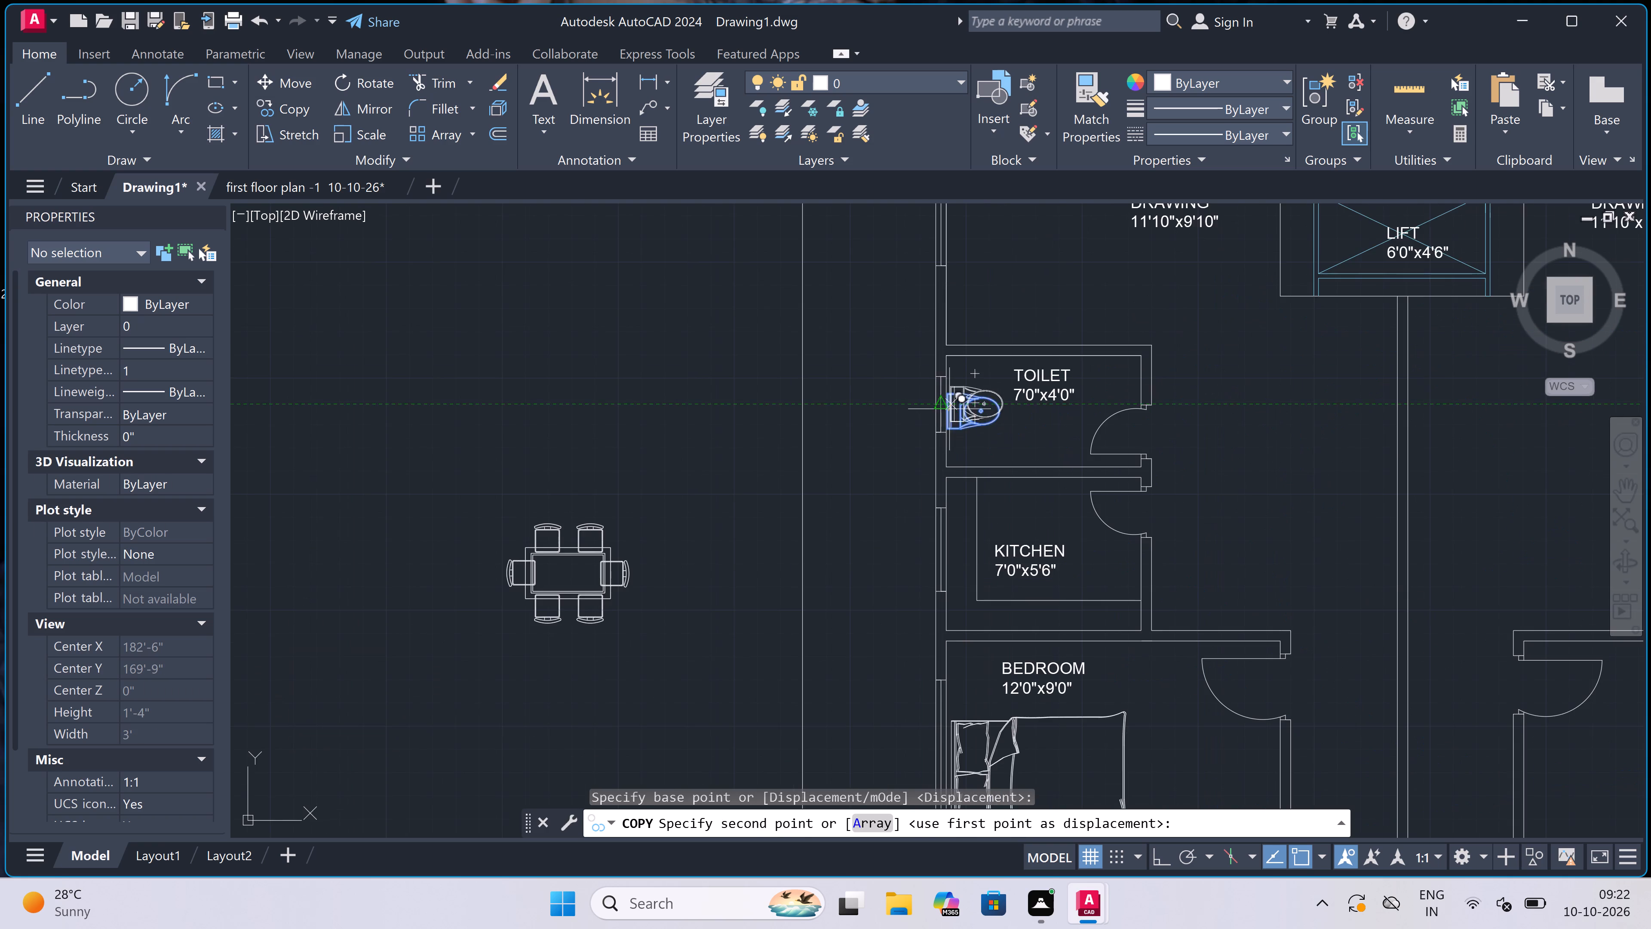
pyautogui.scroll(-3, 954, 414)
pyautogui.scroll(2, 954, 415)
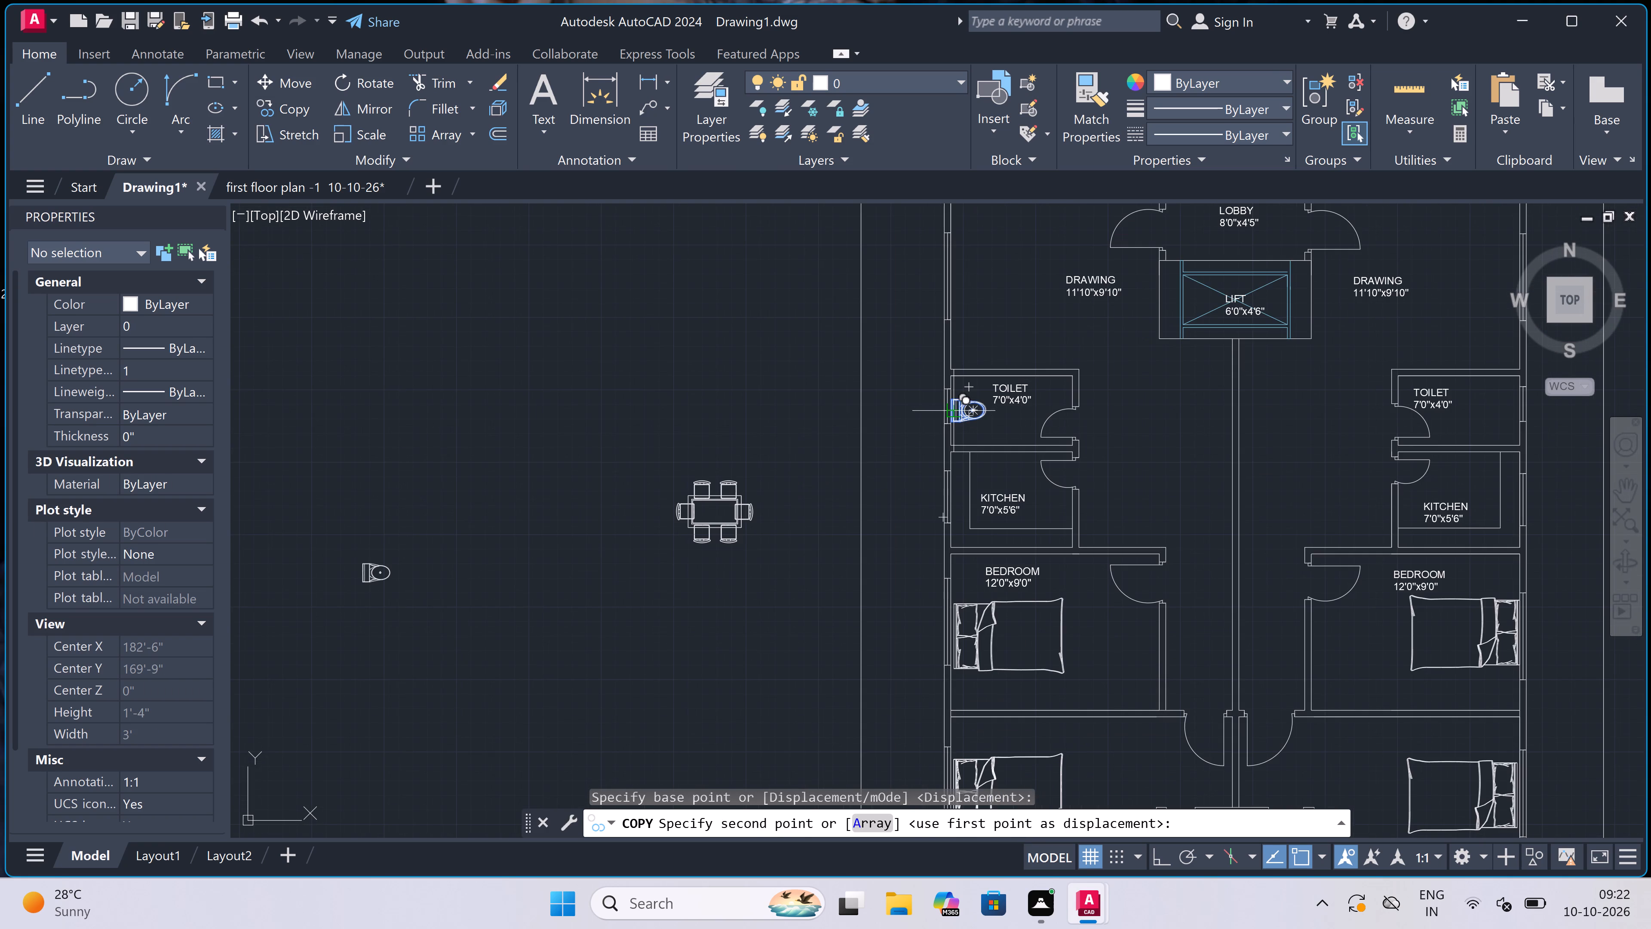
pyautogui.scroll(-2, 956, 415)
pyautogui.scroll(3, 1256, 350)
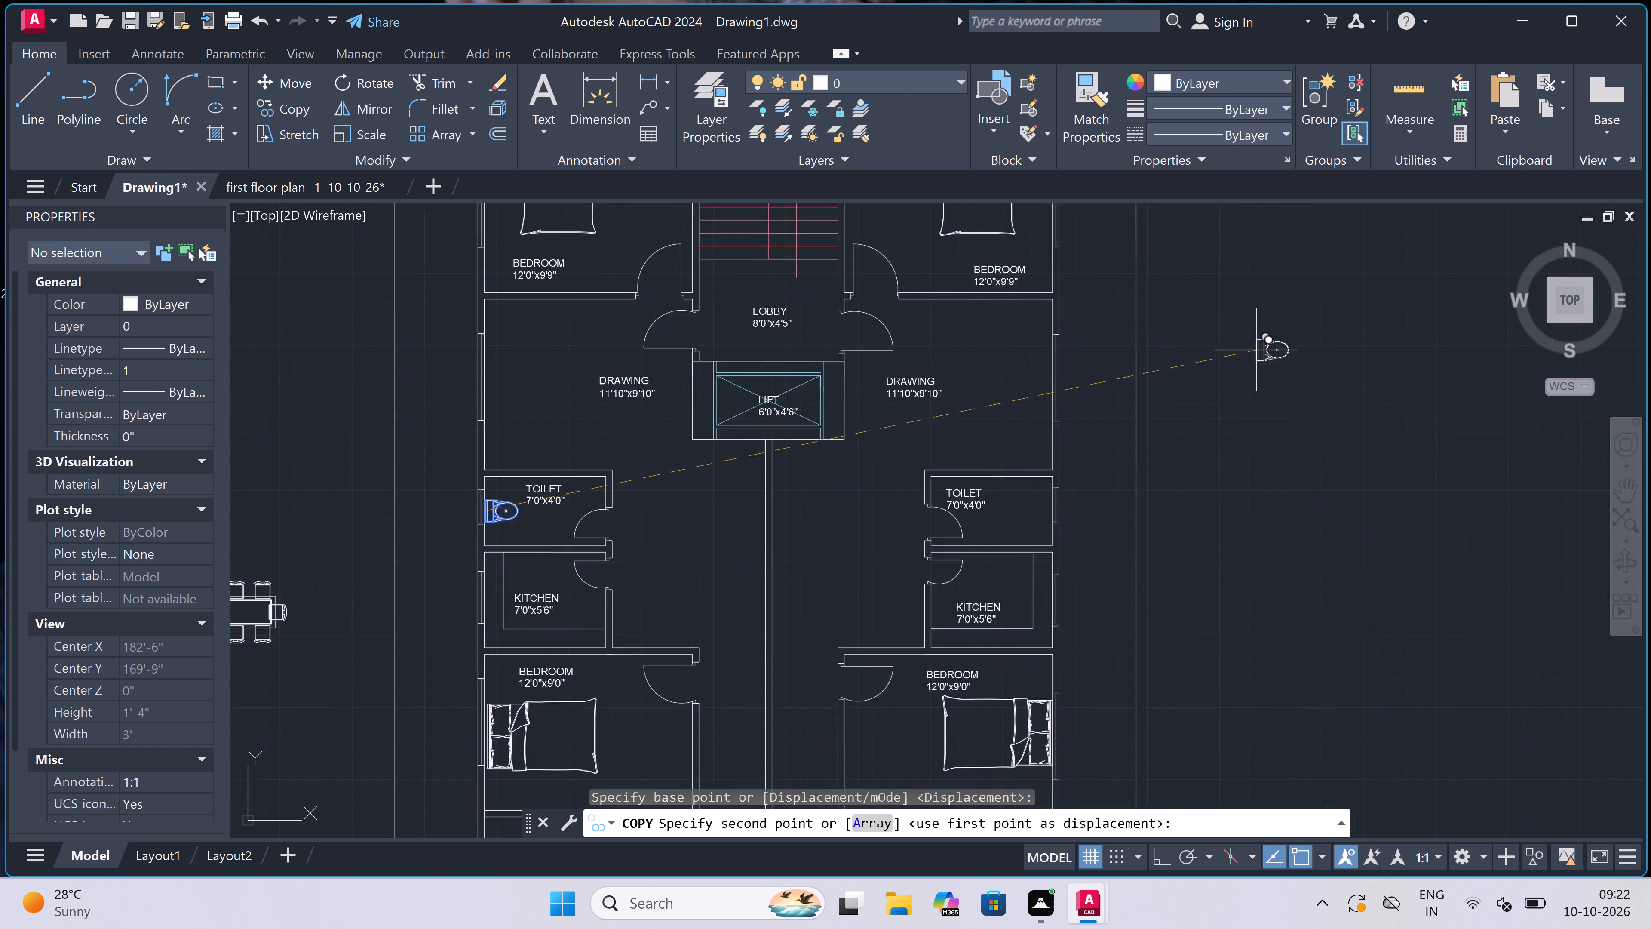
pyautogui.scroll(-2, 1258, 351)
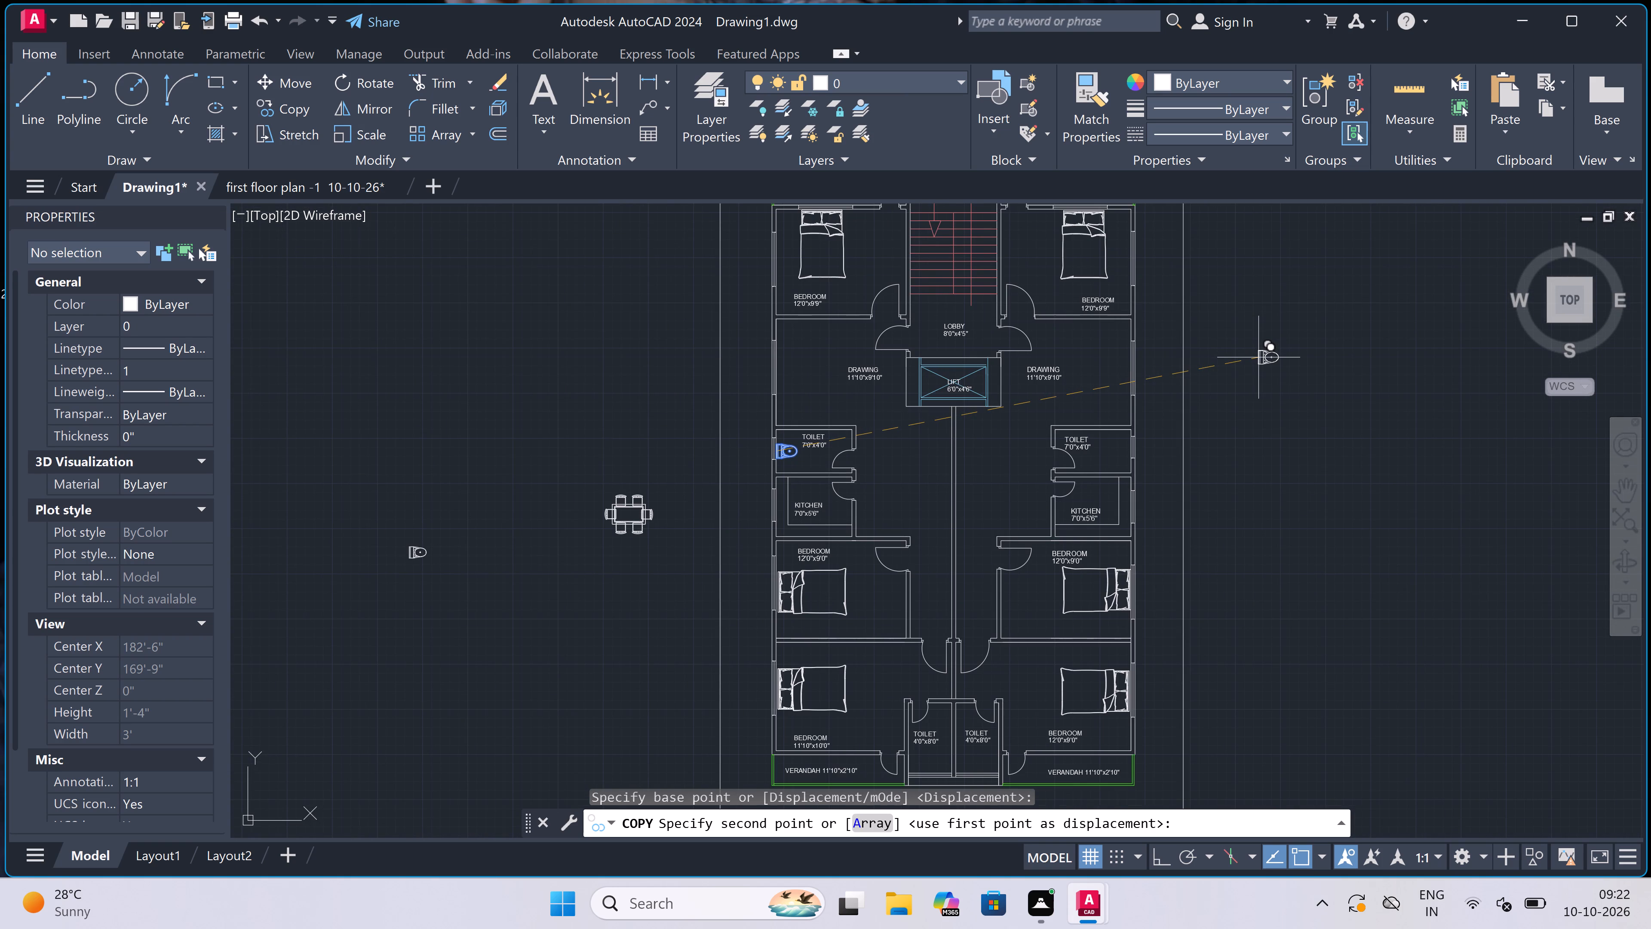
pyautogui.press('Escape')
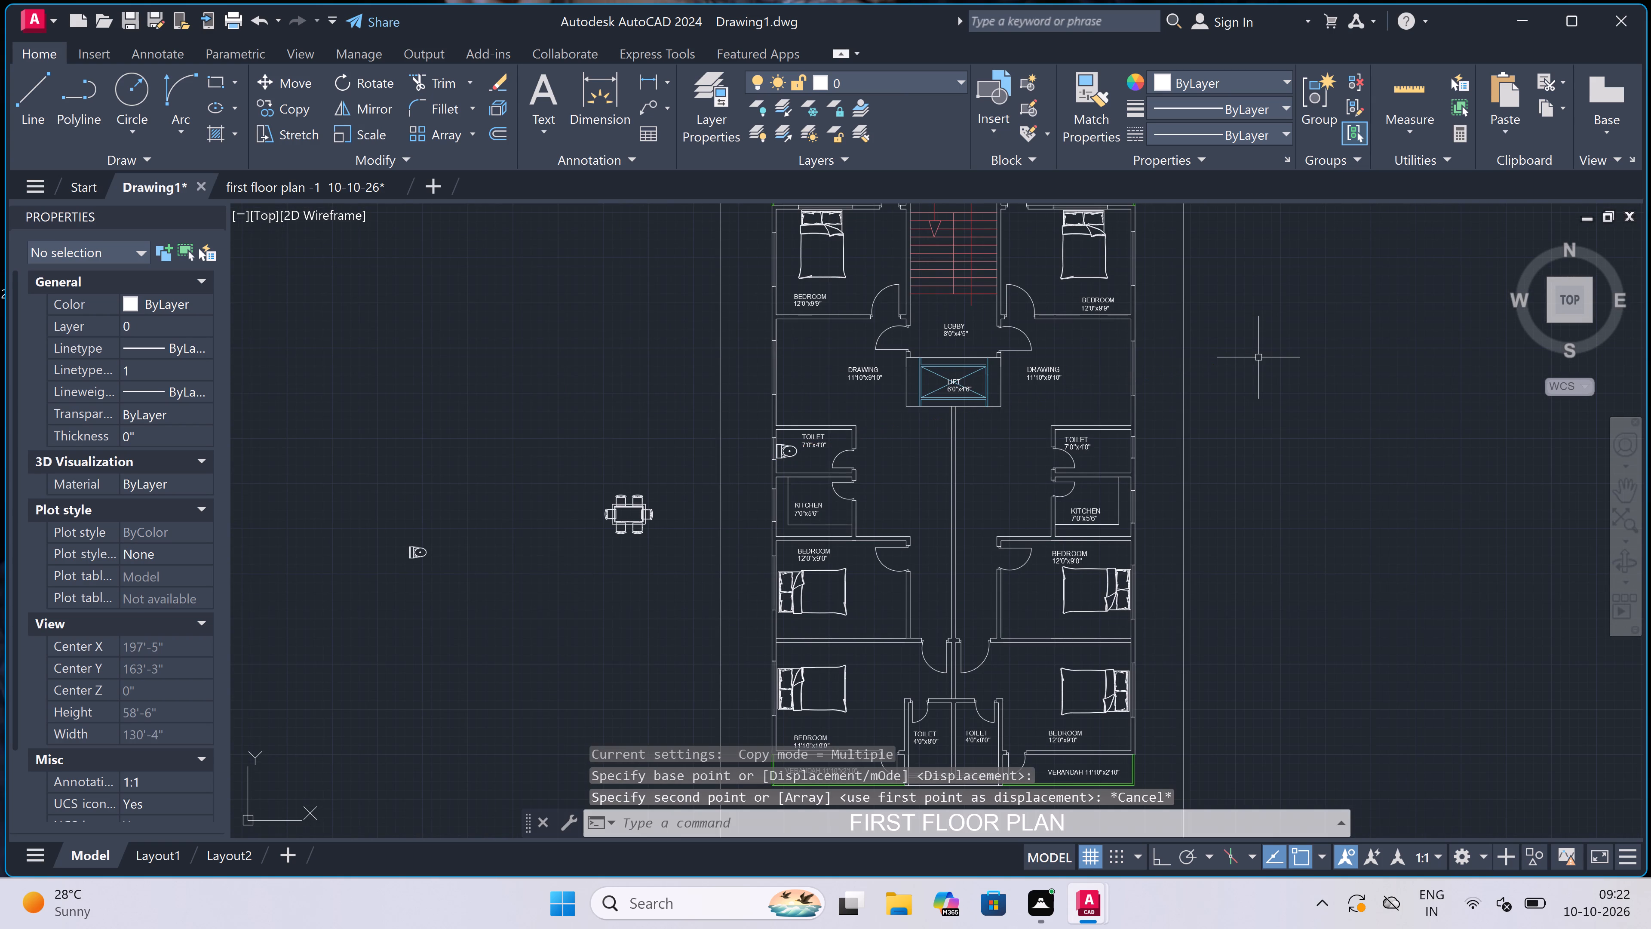
# Copy the WC from the west 7'0"x4'0" toilet into the open space just west of the east 7'0"x4'0" toilet.
pyautogui.scroll(3, 744, 462)
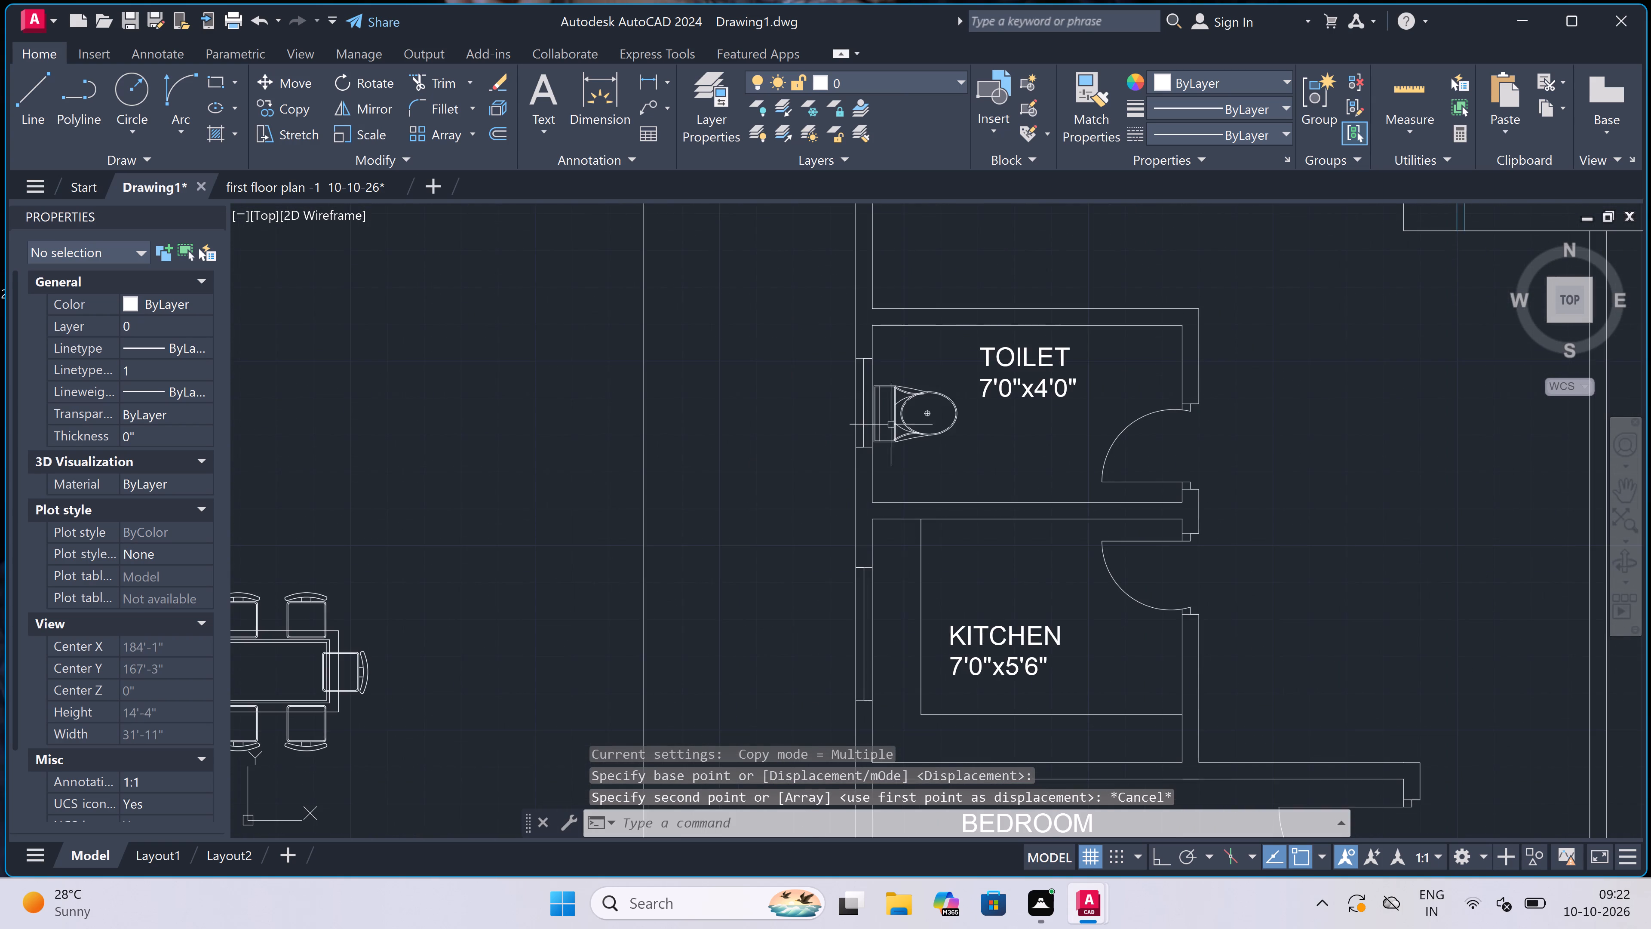
pyautogui.scroll(2, 911, 418)
pyautogui.click(912, 417)
pyautogui.click(887, 443)
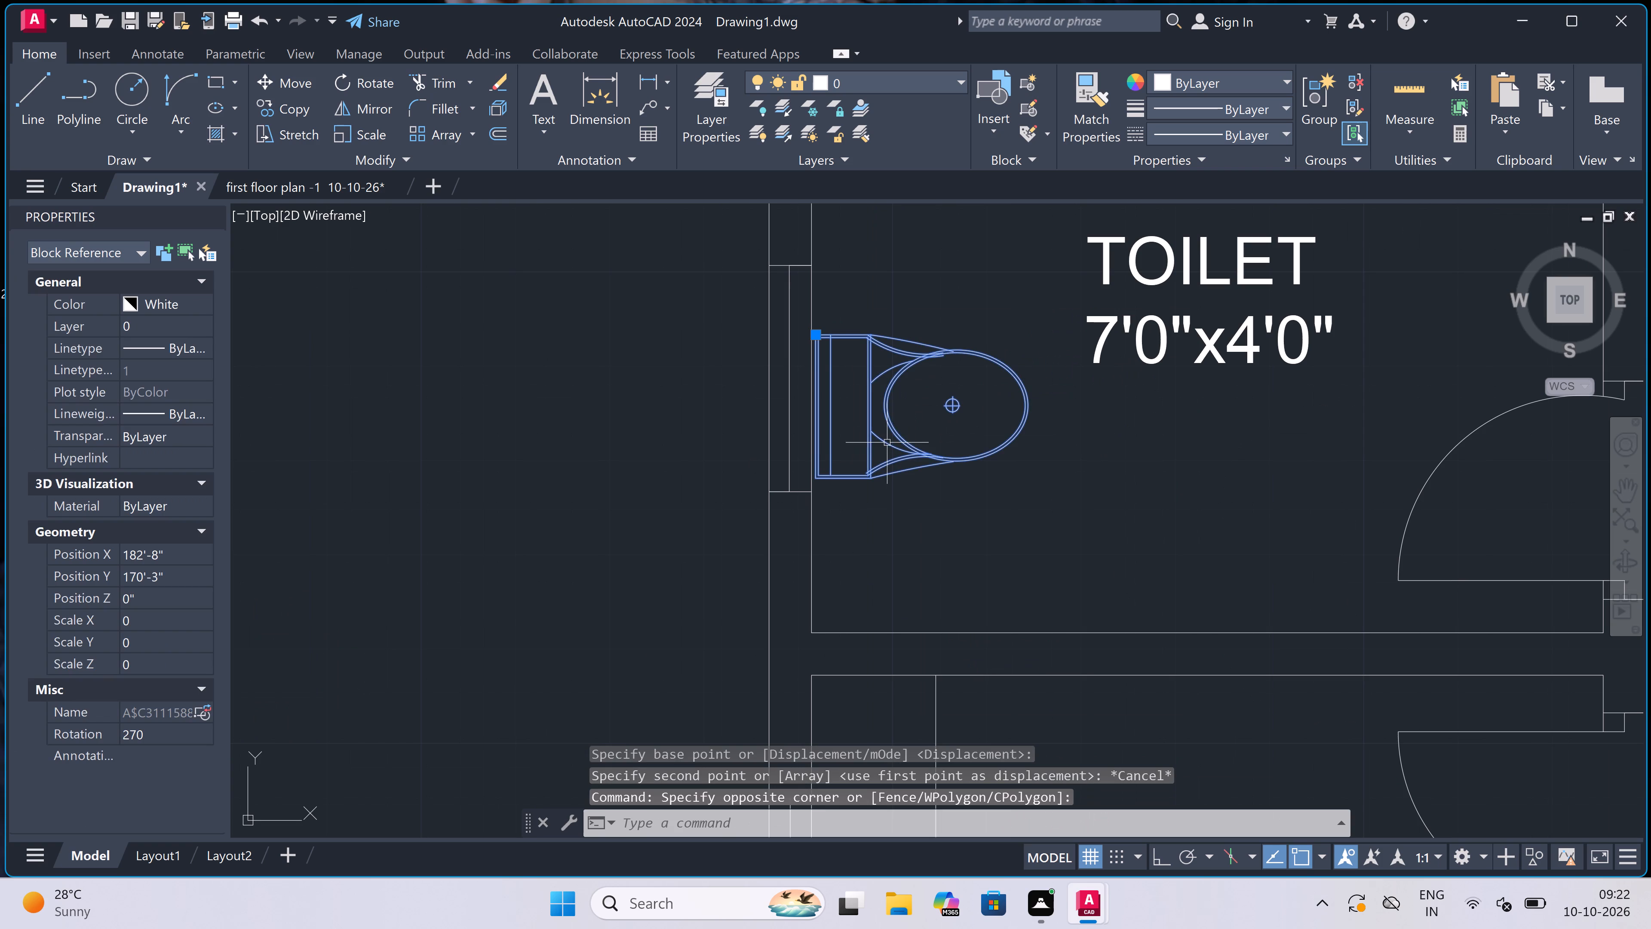
pyautogui.click(281, 111)
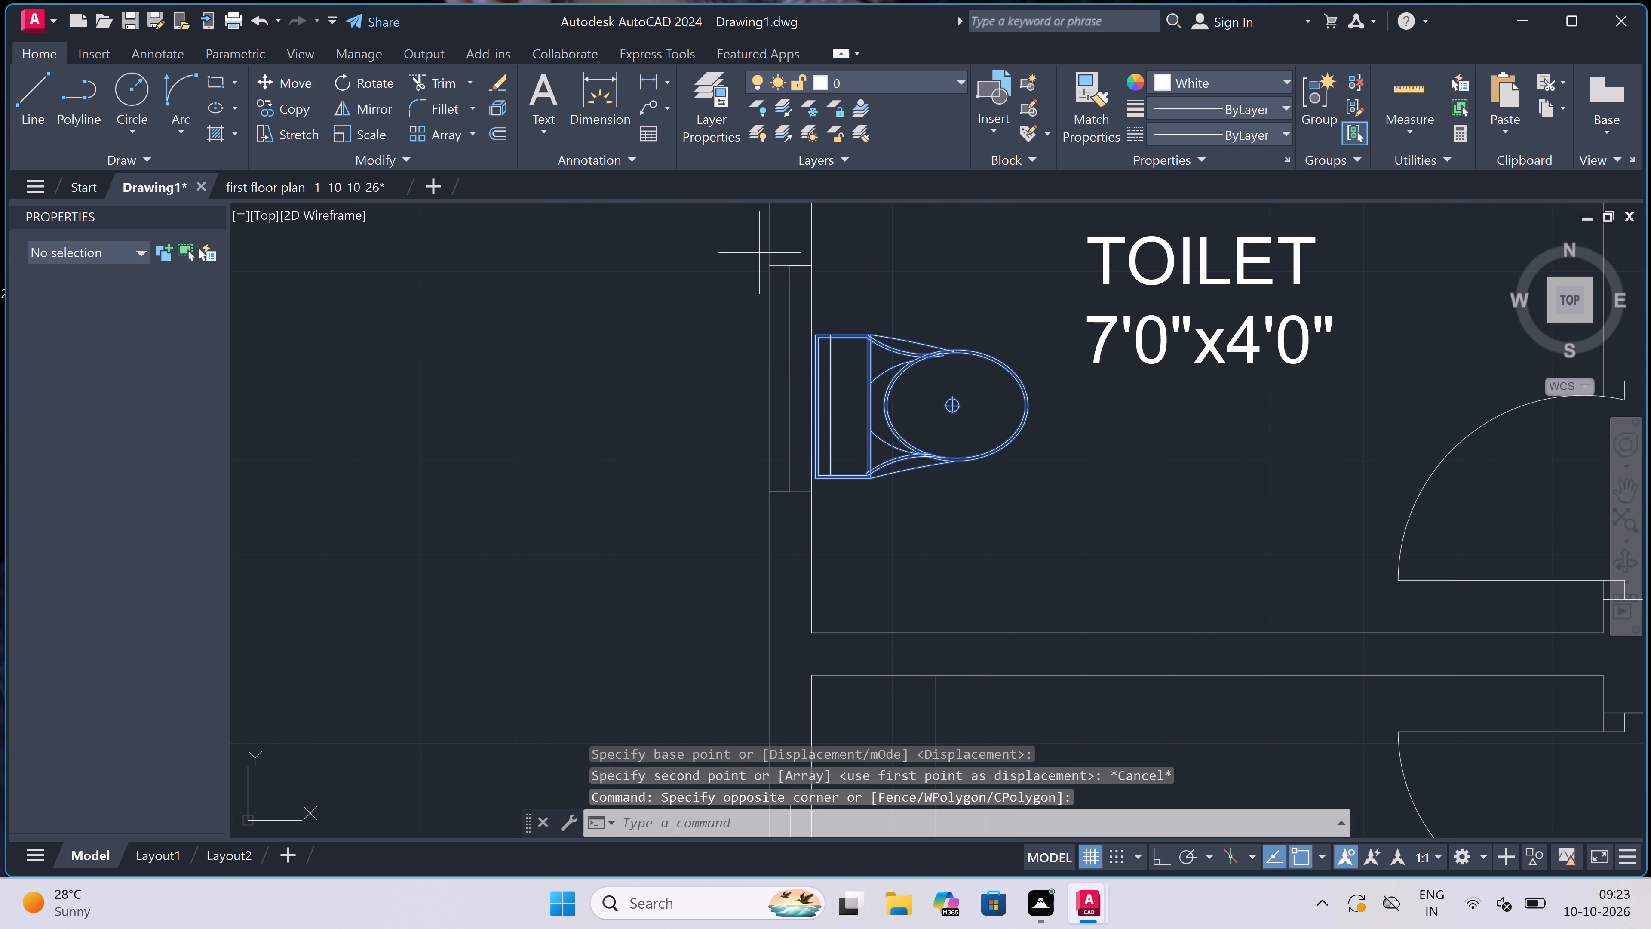
pyautogui.doubleClick(947, 370)
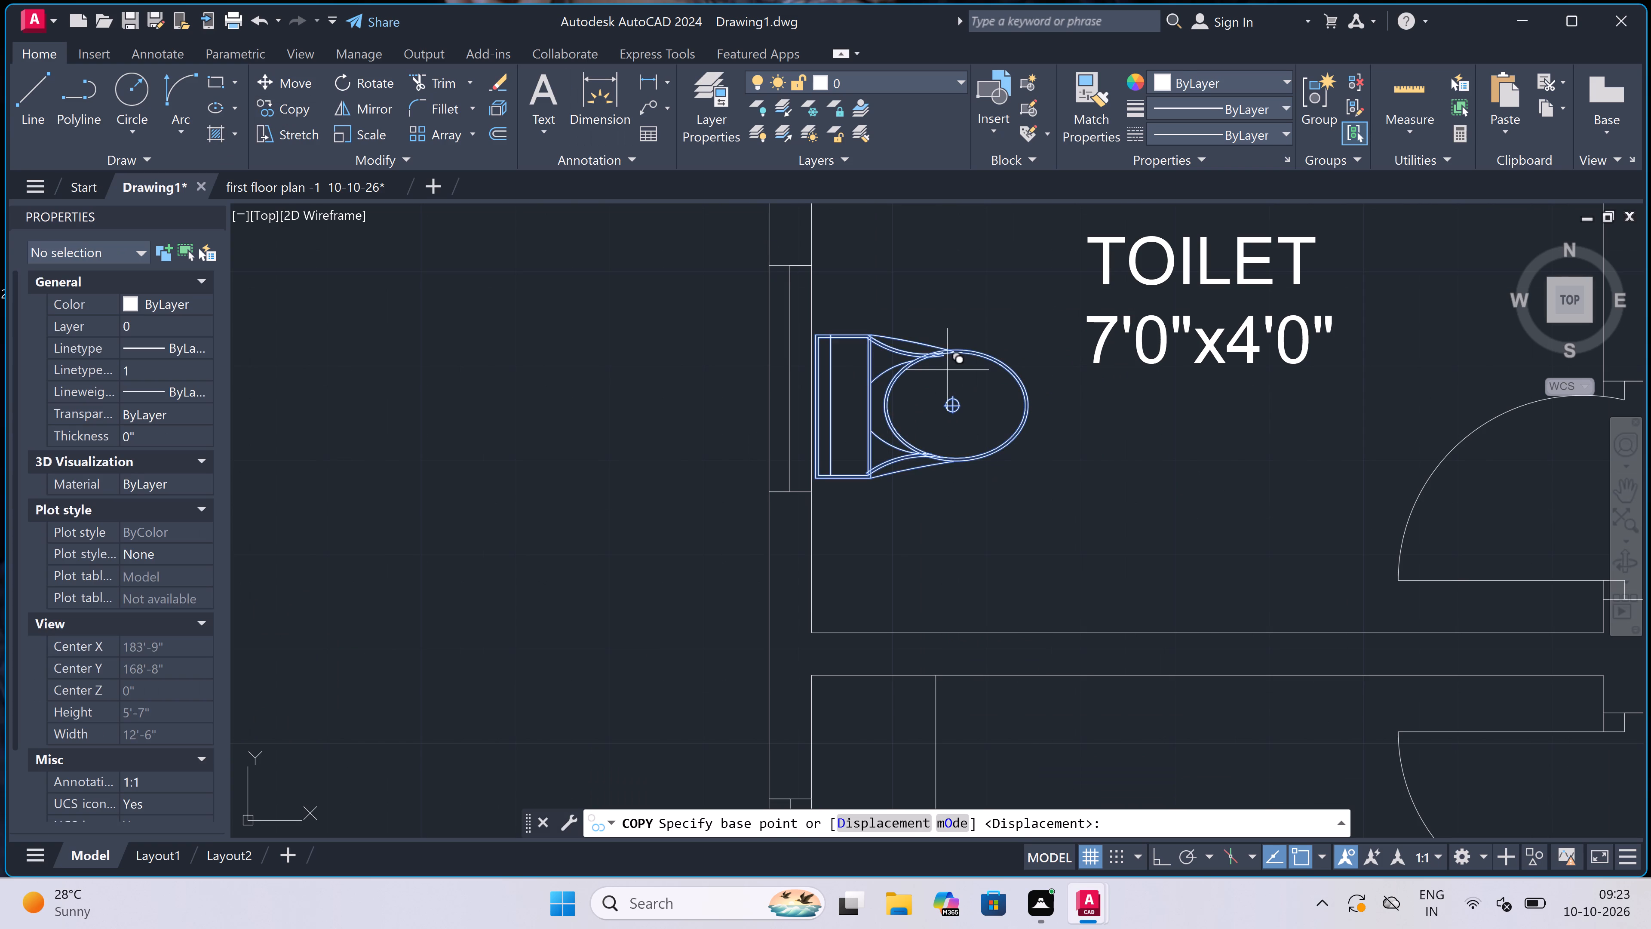
pyautogui.scroll(-4, 783, 521)
pyautogui.scroll(-3, 973, 489)
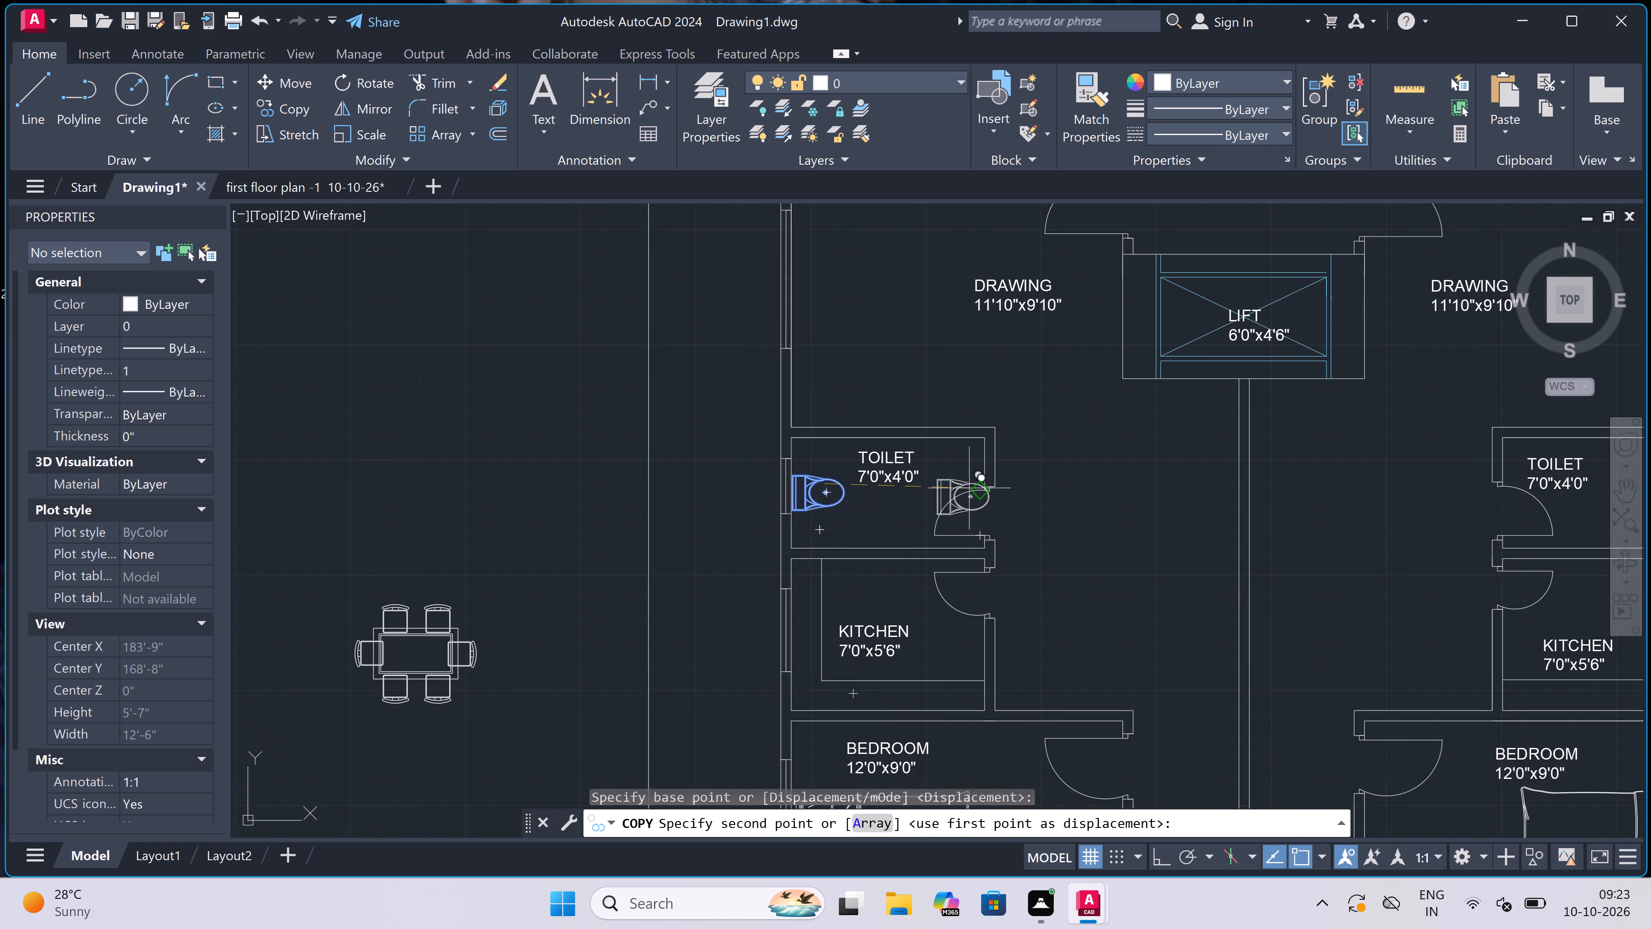
pyautogui.scroll(4, 1137, 480)
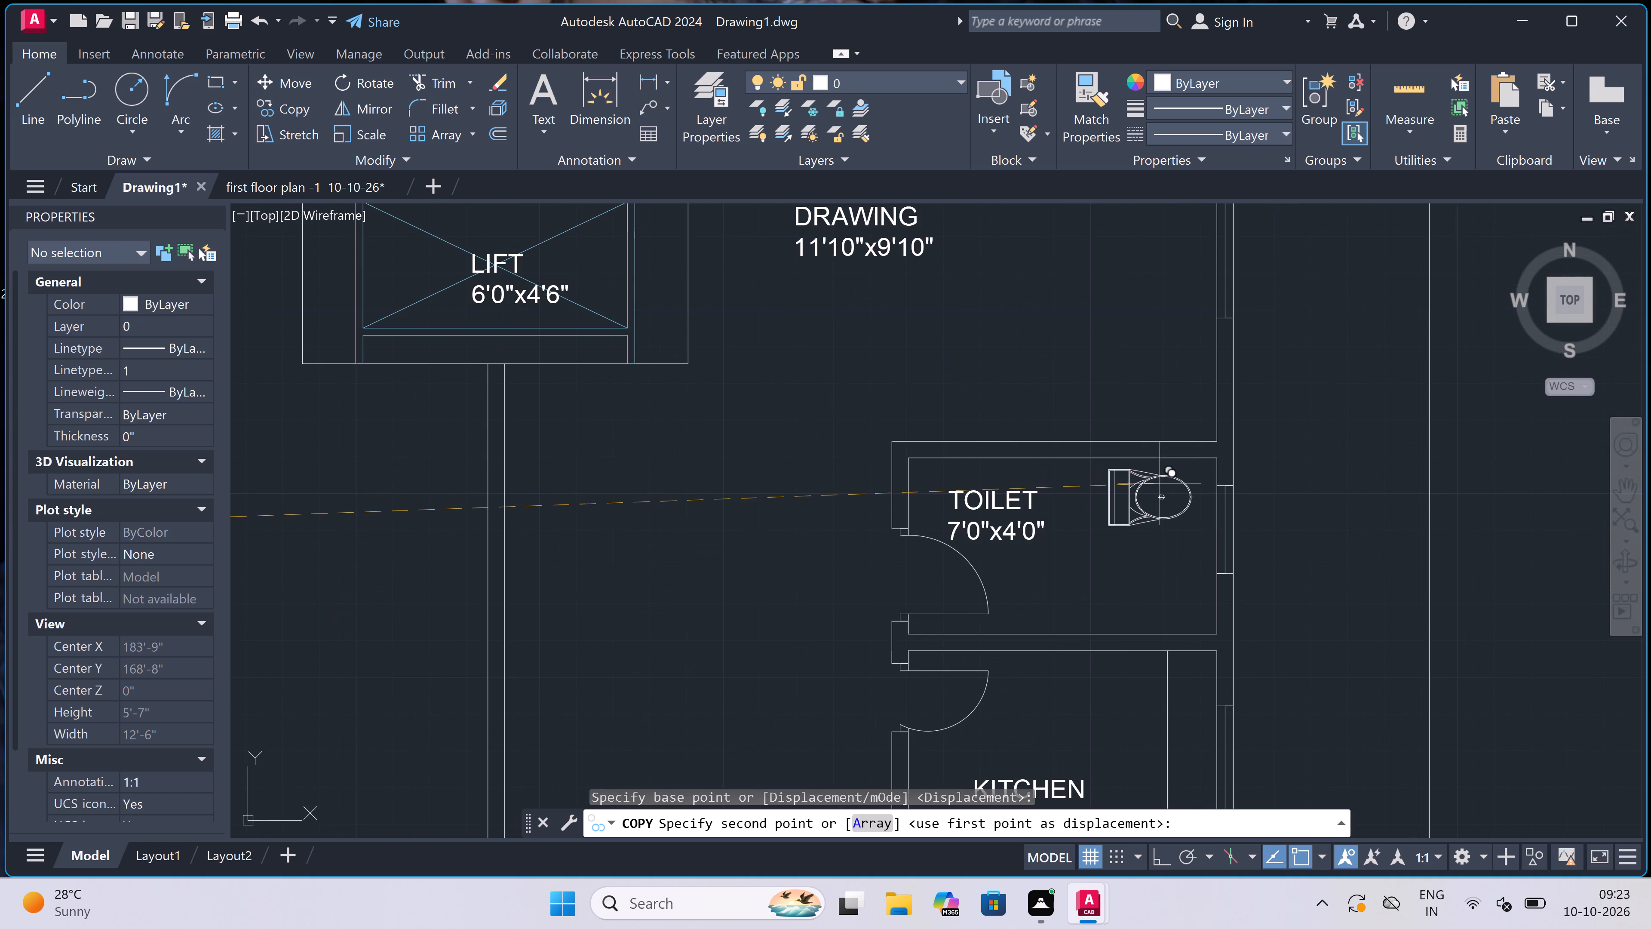
pyautogui.click(745, 584)
pyautogui.press('Escape')
# Mirror the WC copy outside the east toilet about a vertical line through its bowl's centre, with Ortho on, keeping the source object.
pyautogui.click(781, 551)
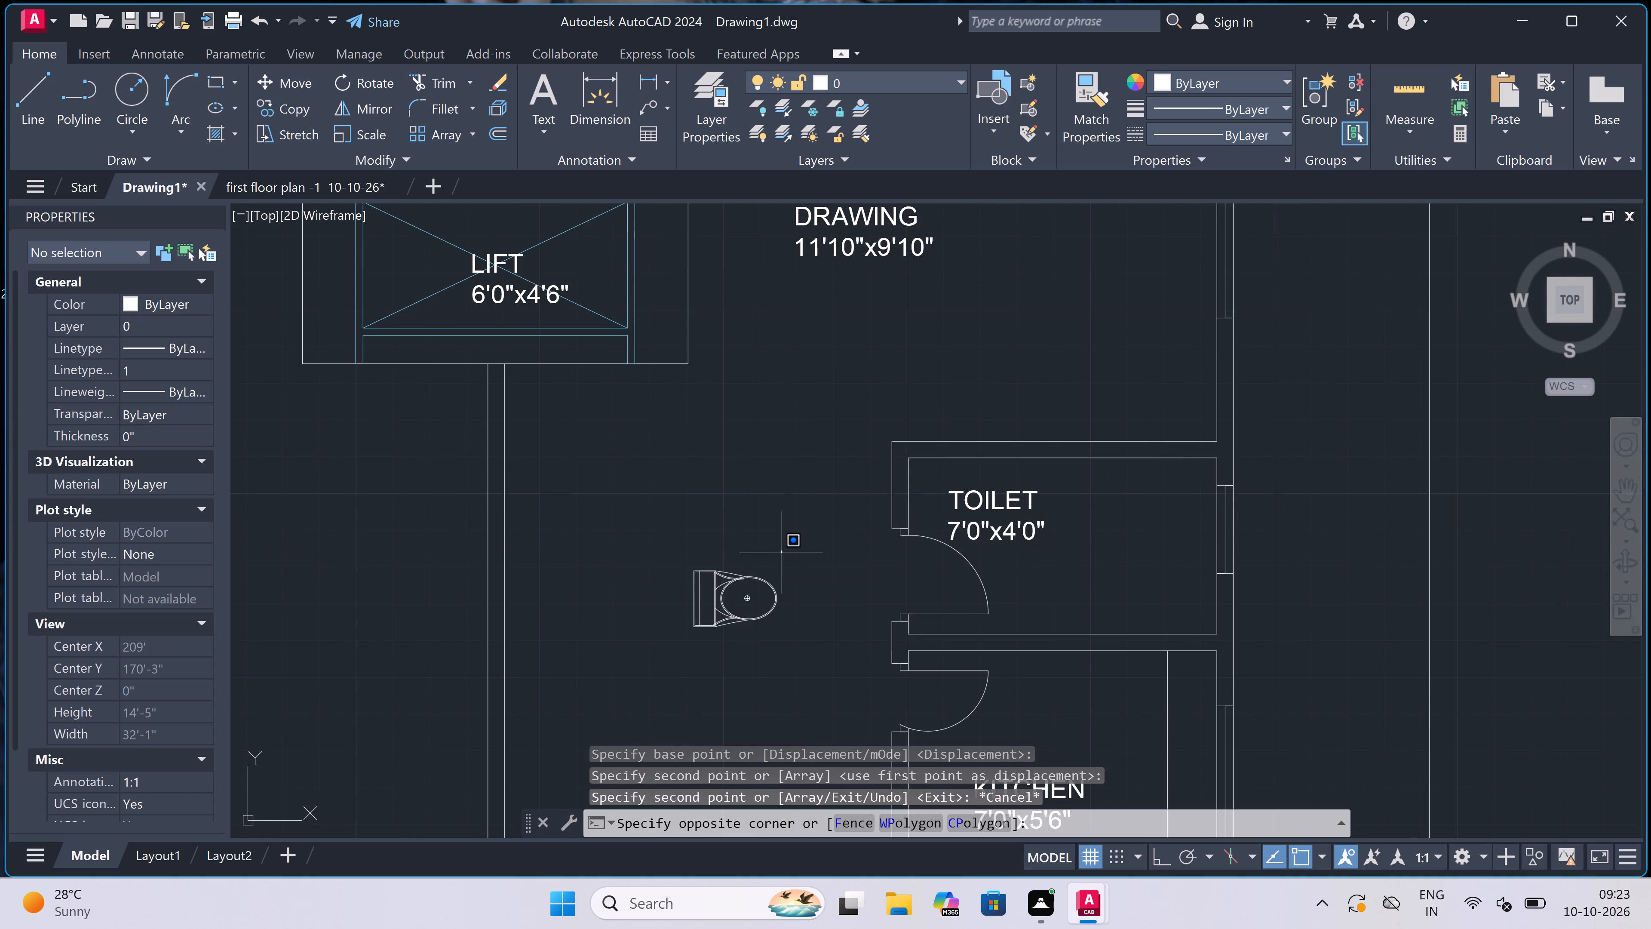
pyautogui.click(650, 650)
pyautogui.click(654, 651)
pyautogui.press('Escape')
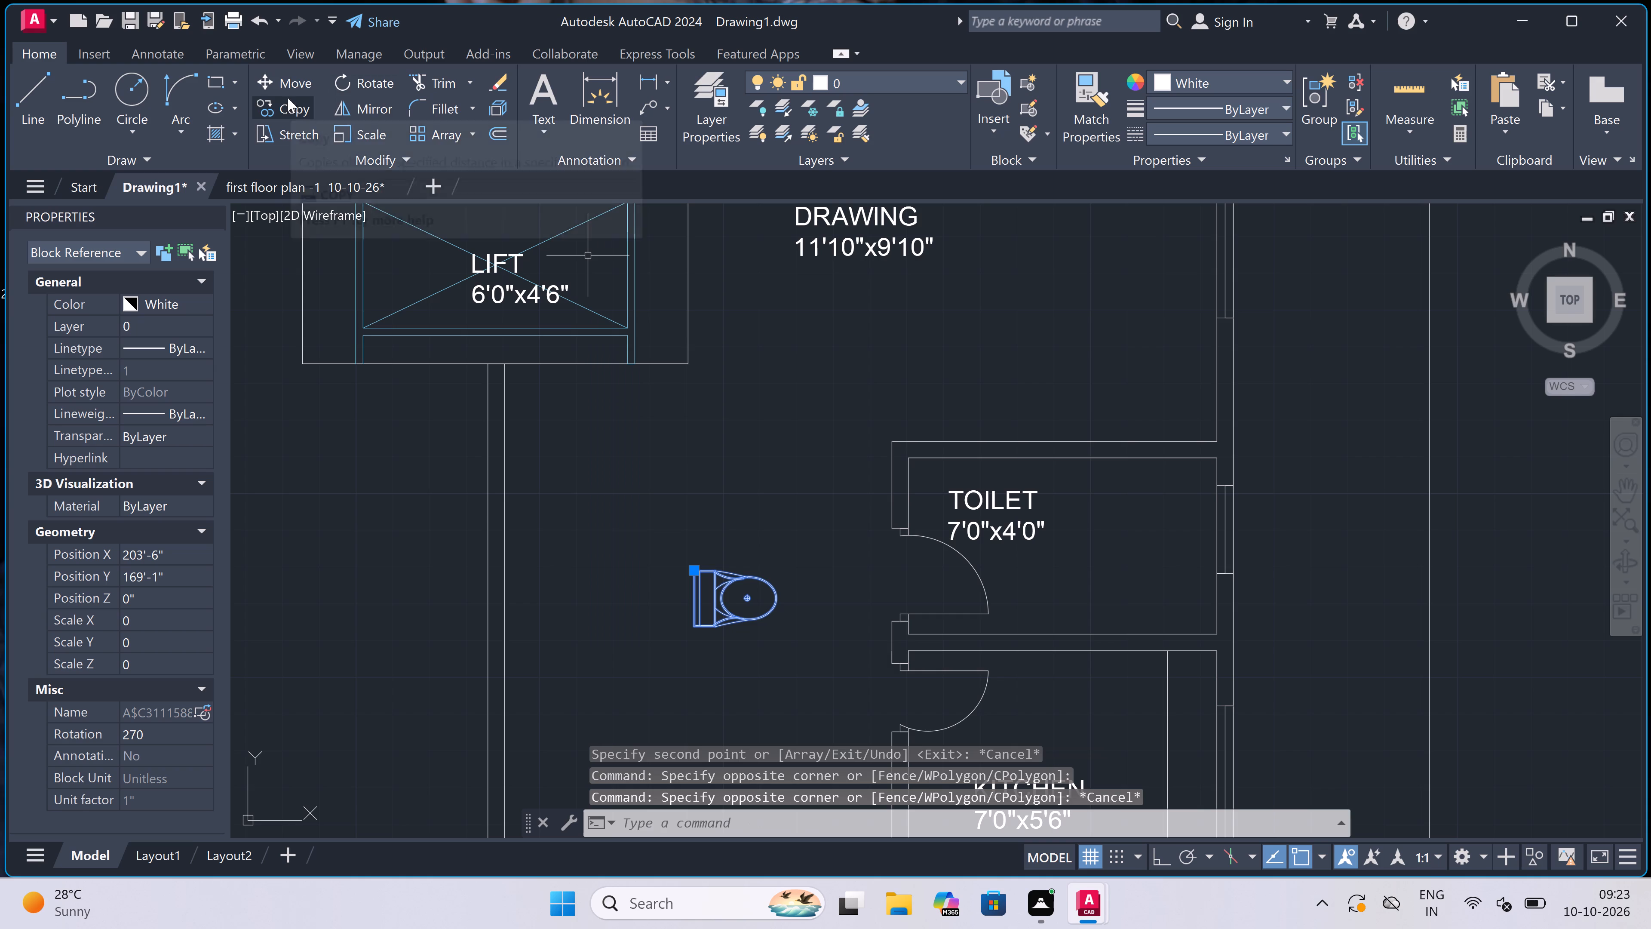
pyautogui.click(360, 105)
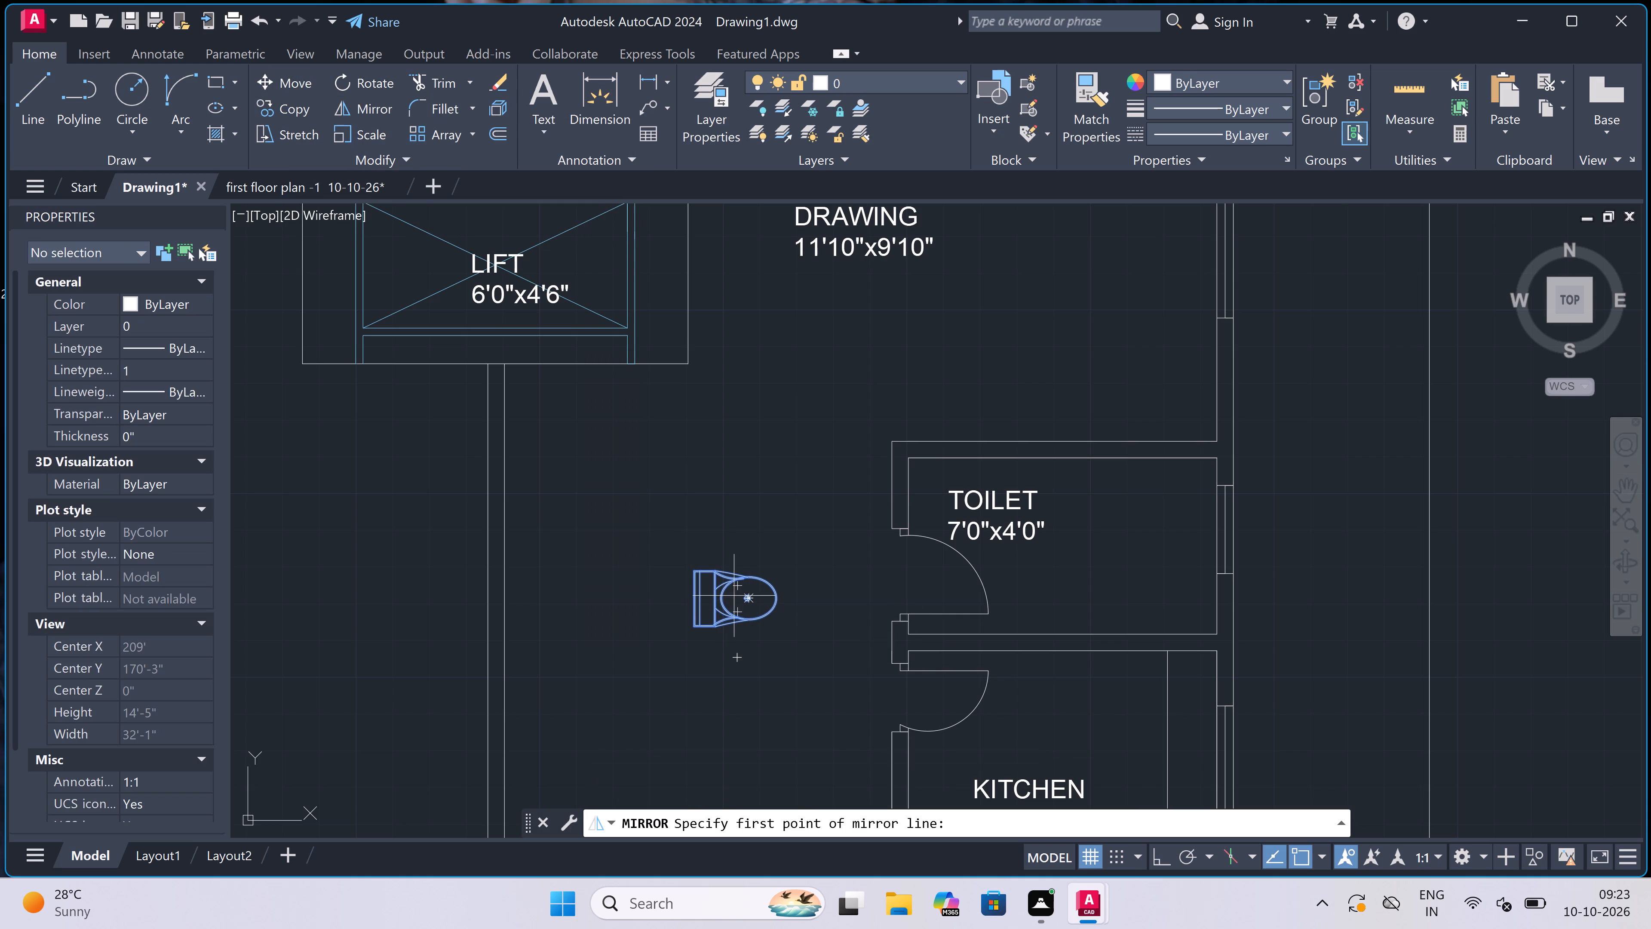
pyautogui.click(750, 600)
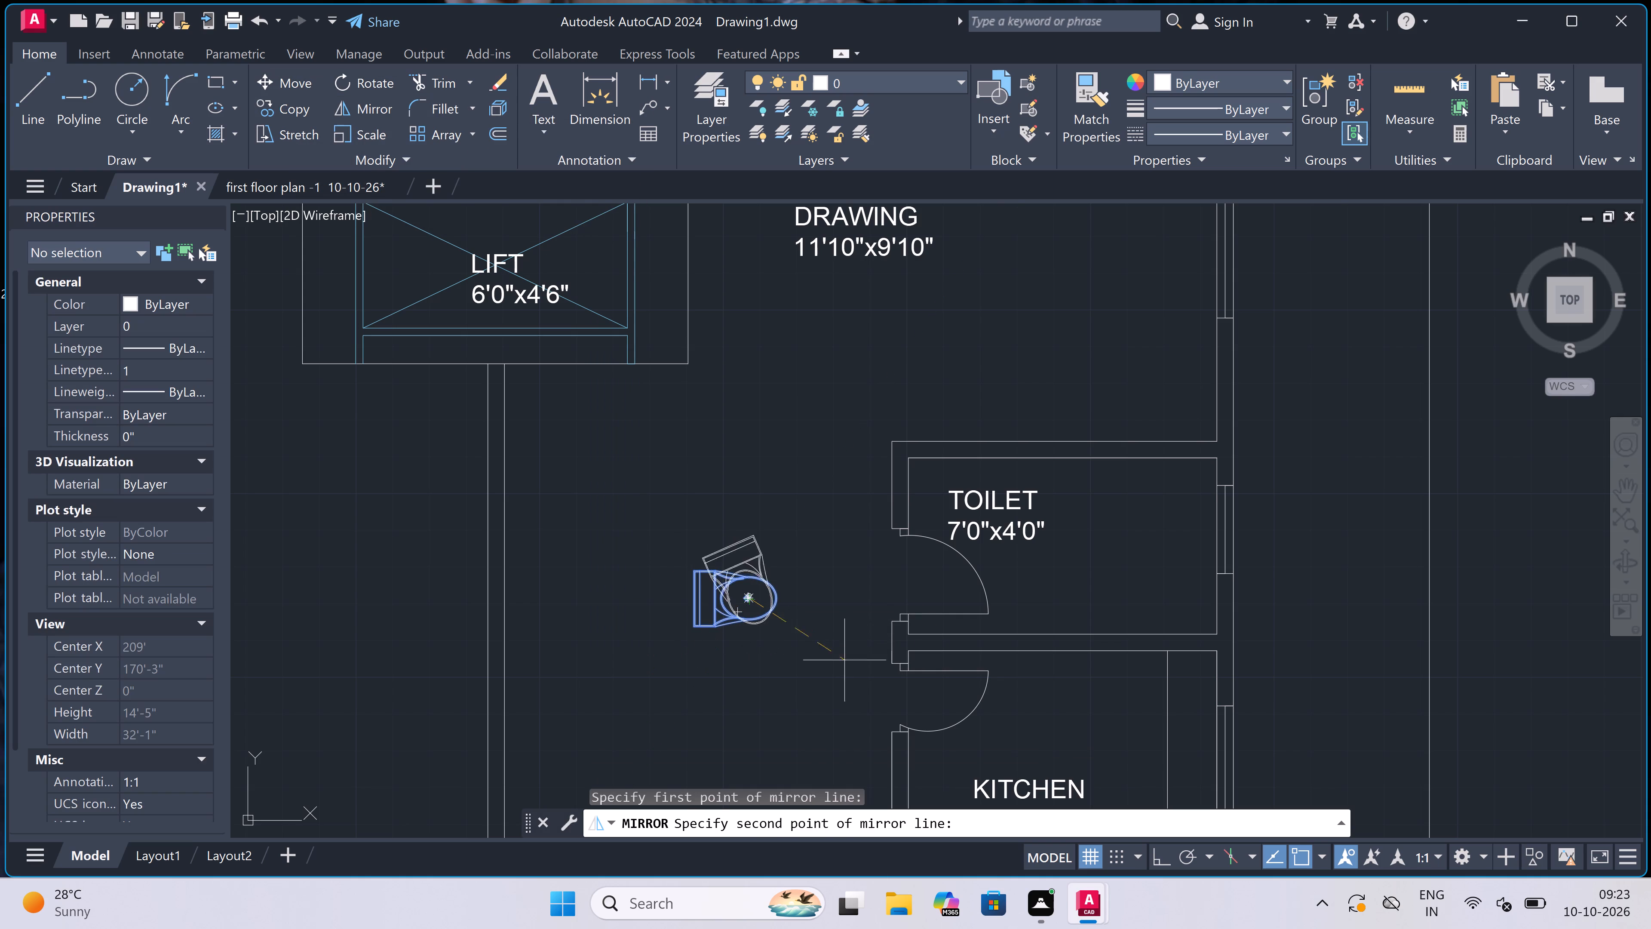
pyautogui.press('F8')
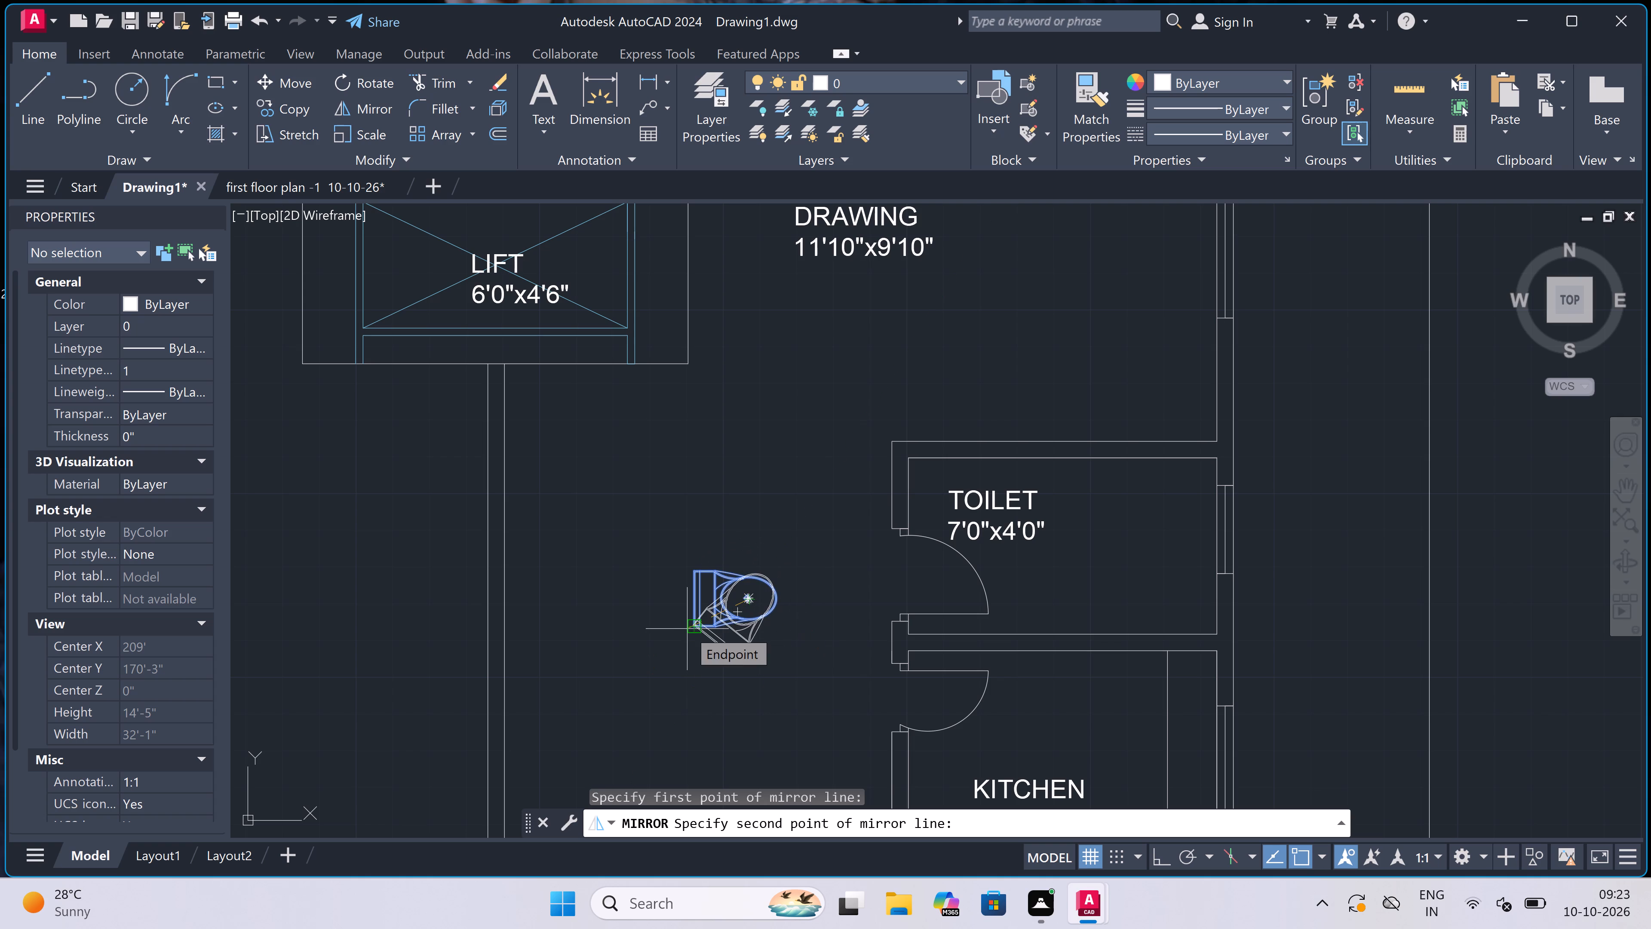
pyautogui.doubleClick(776, 684)
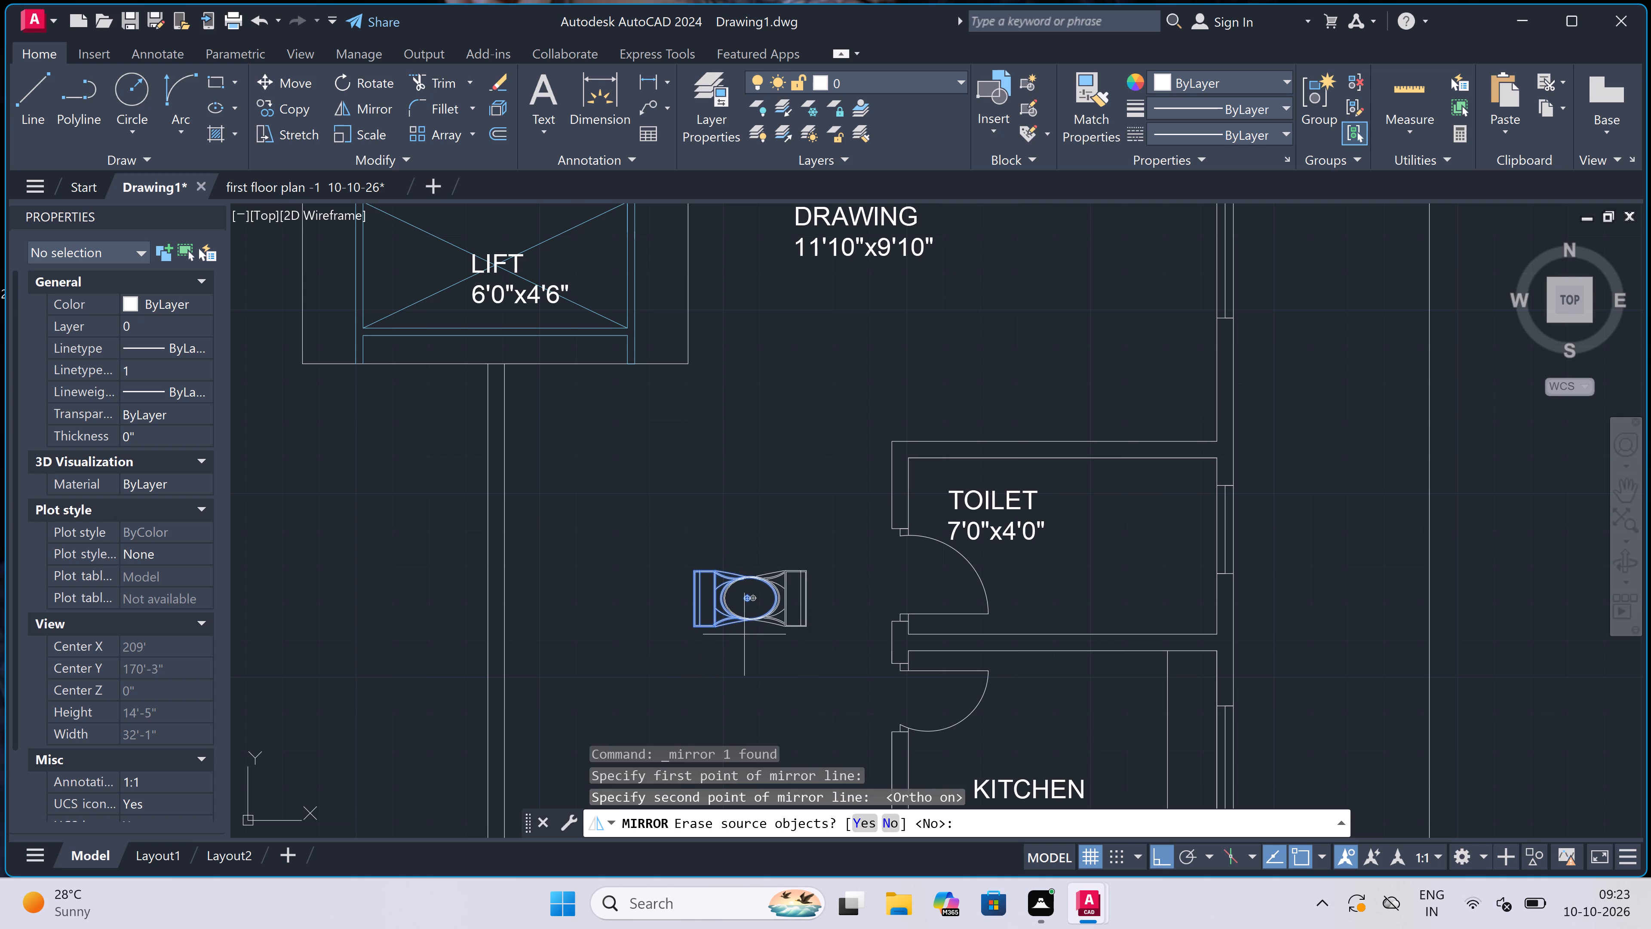
pyautogui.press('space')
# Delete the unmirrored WC with its tank on the west side, outside the east toilet.
pyautogui.scroll(2, 727, 612)
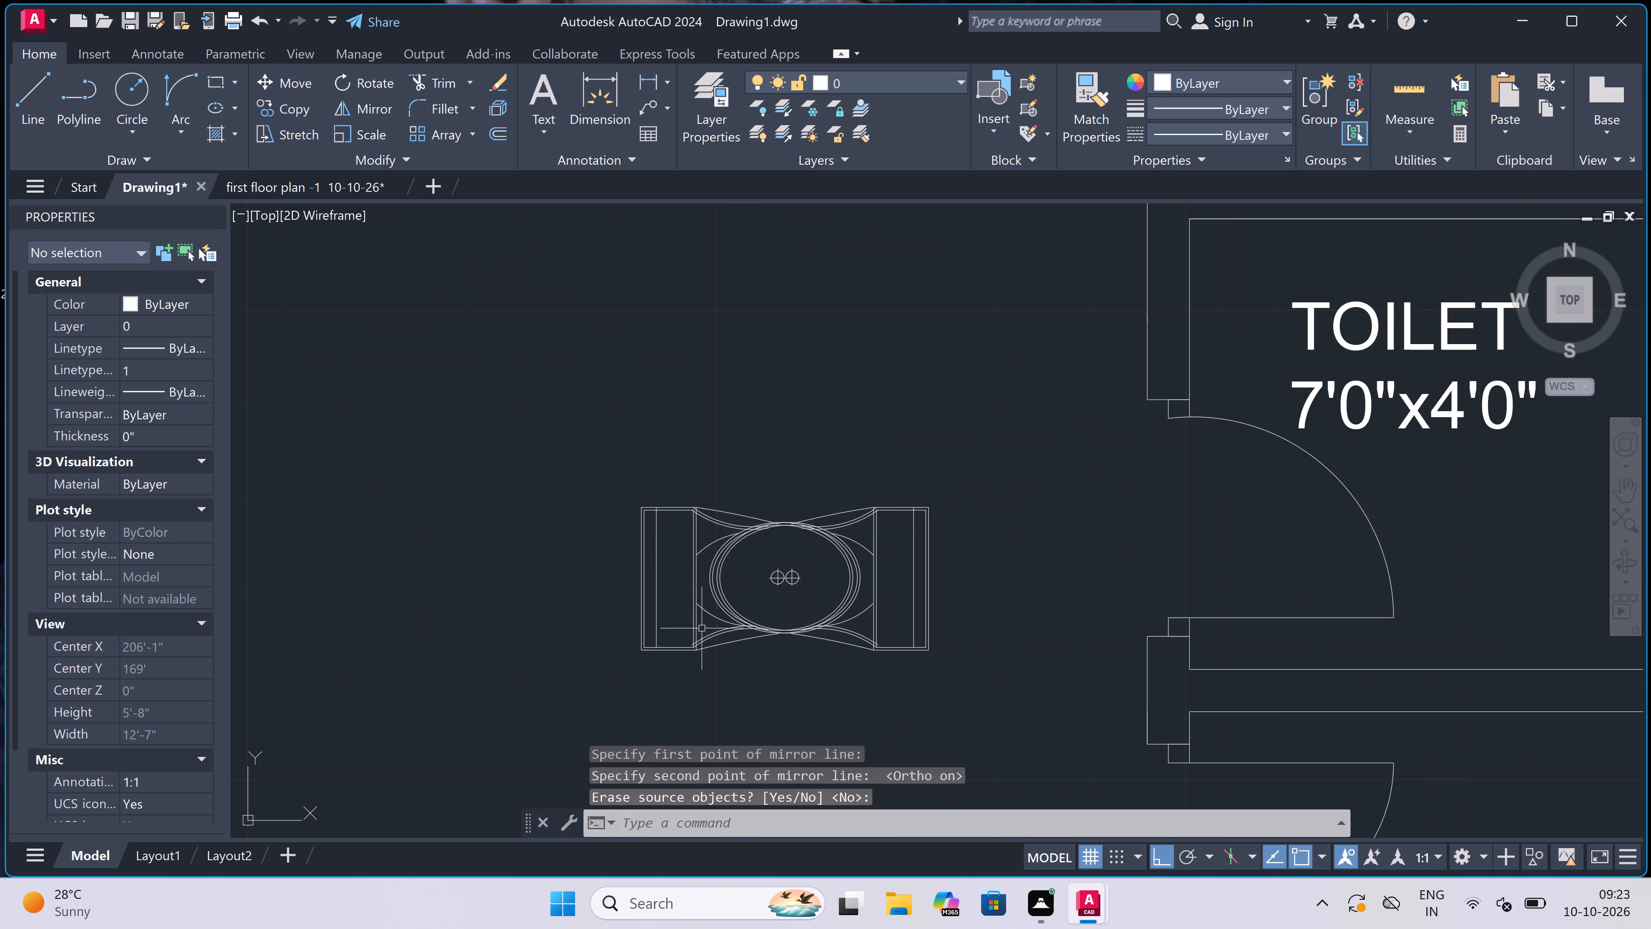
pyautogui.click(682, 640)
pyautogui.click(626, 668)
pyautogui.press('Delete')
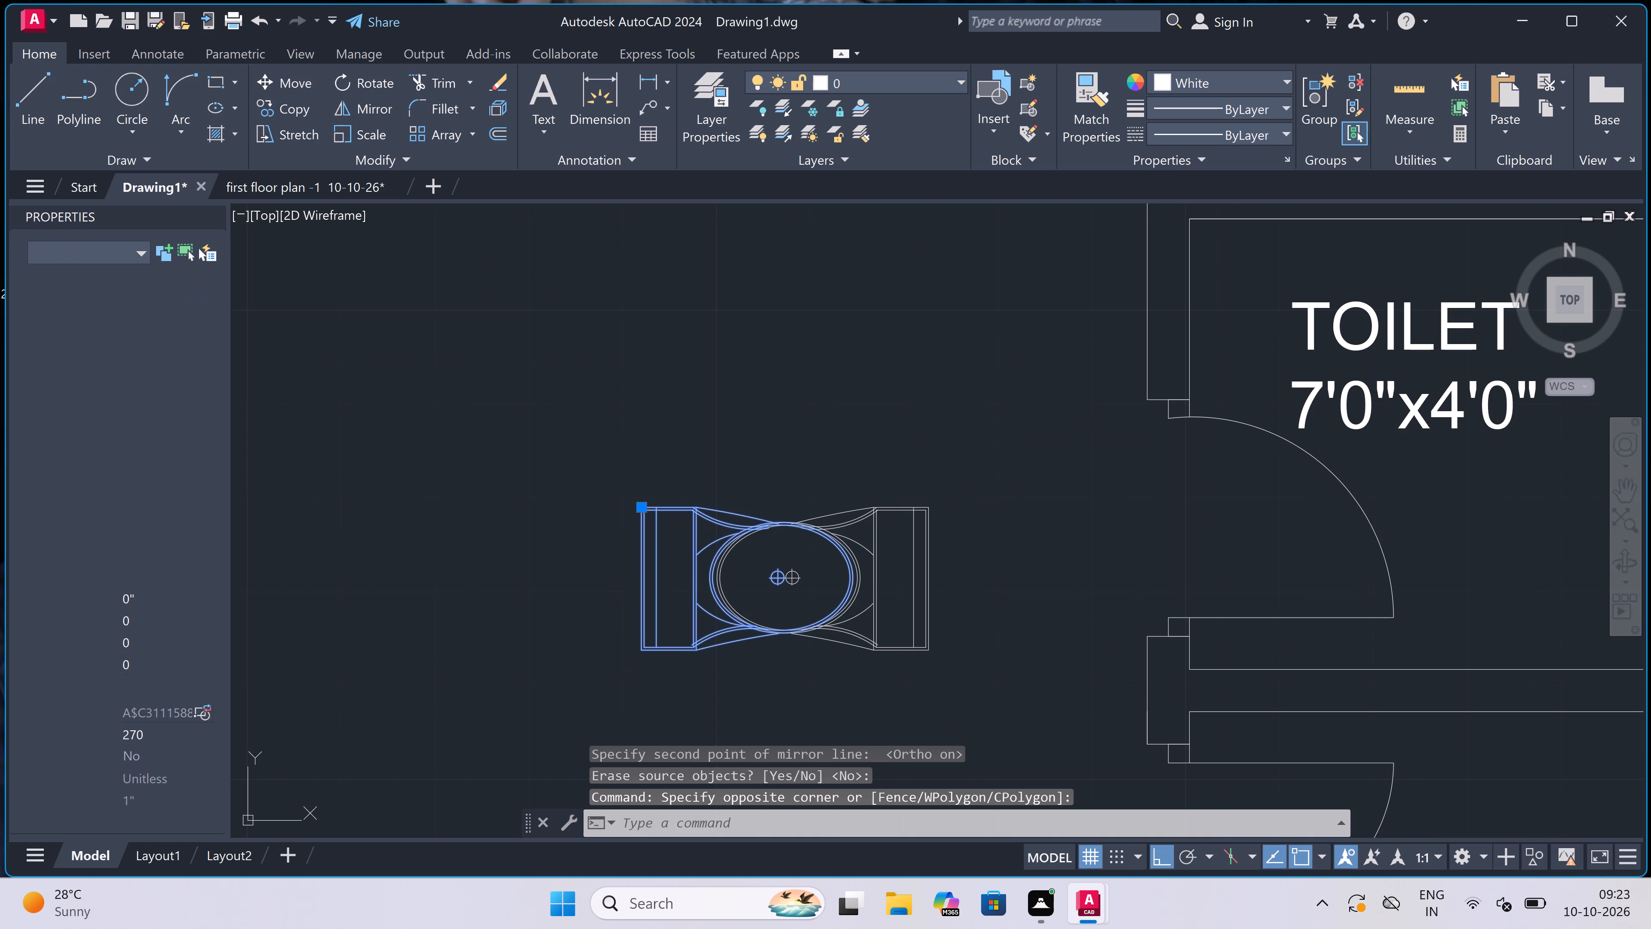
# Copy the mirrored WC by the midpoint of its tank's back edge to the window wall of the east 7'0"x4'0" toilet, with Ortho off.
pyautogui.doubleClick(890, 485)
pyautogui.doubleClick(787, 649)
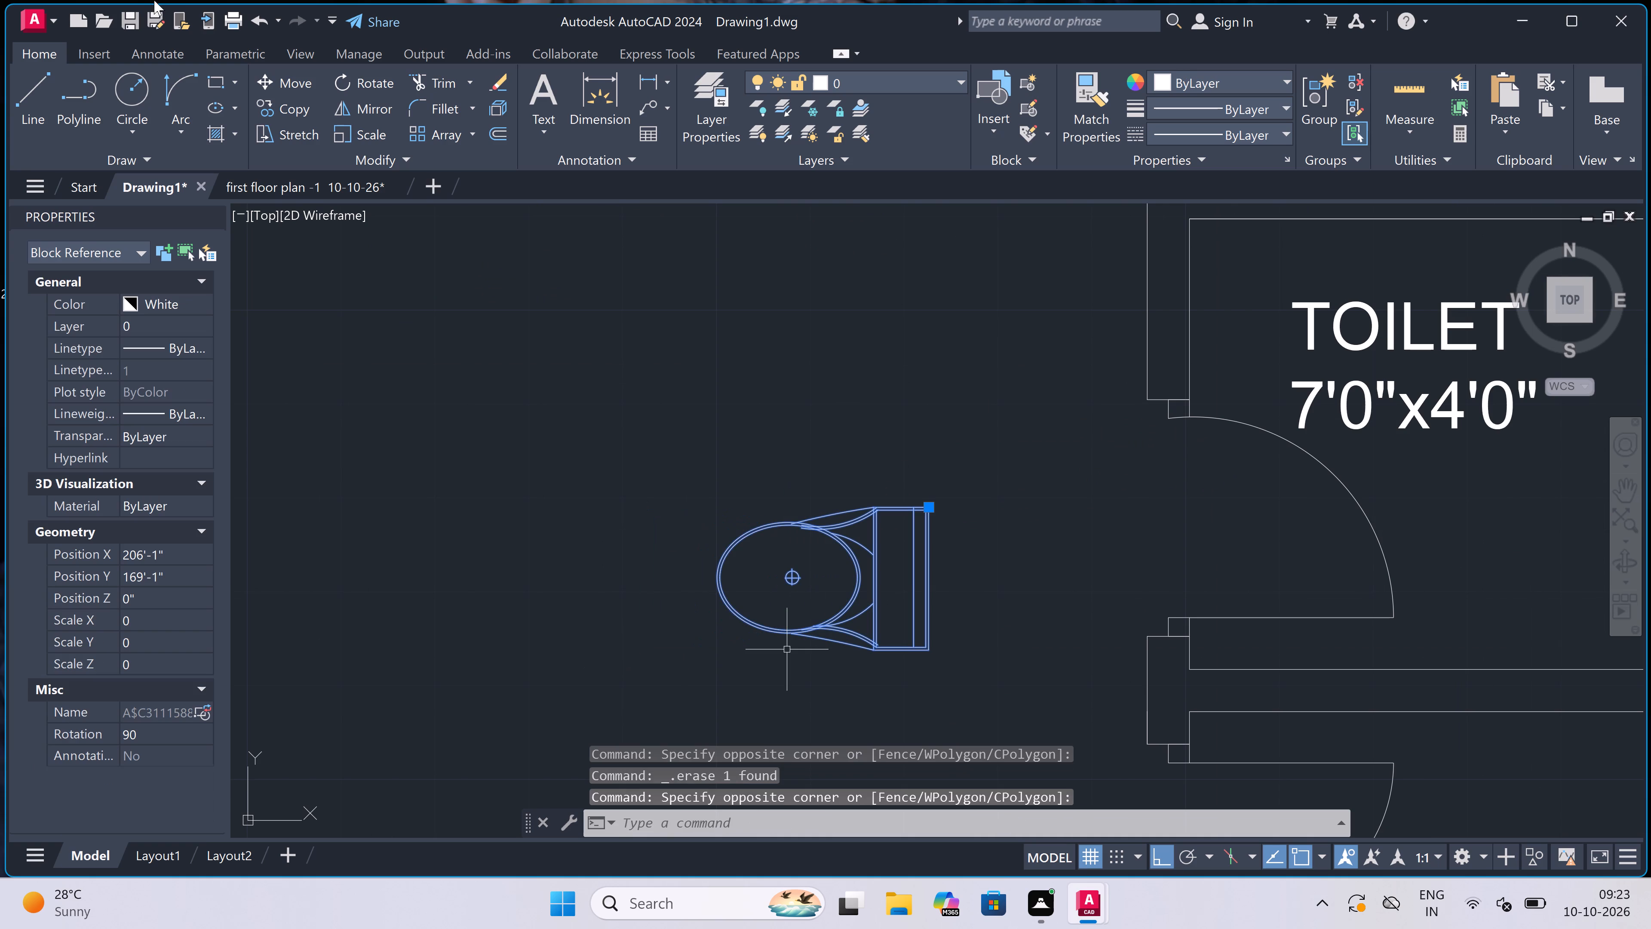
pyautogui.click(286, 105)
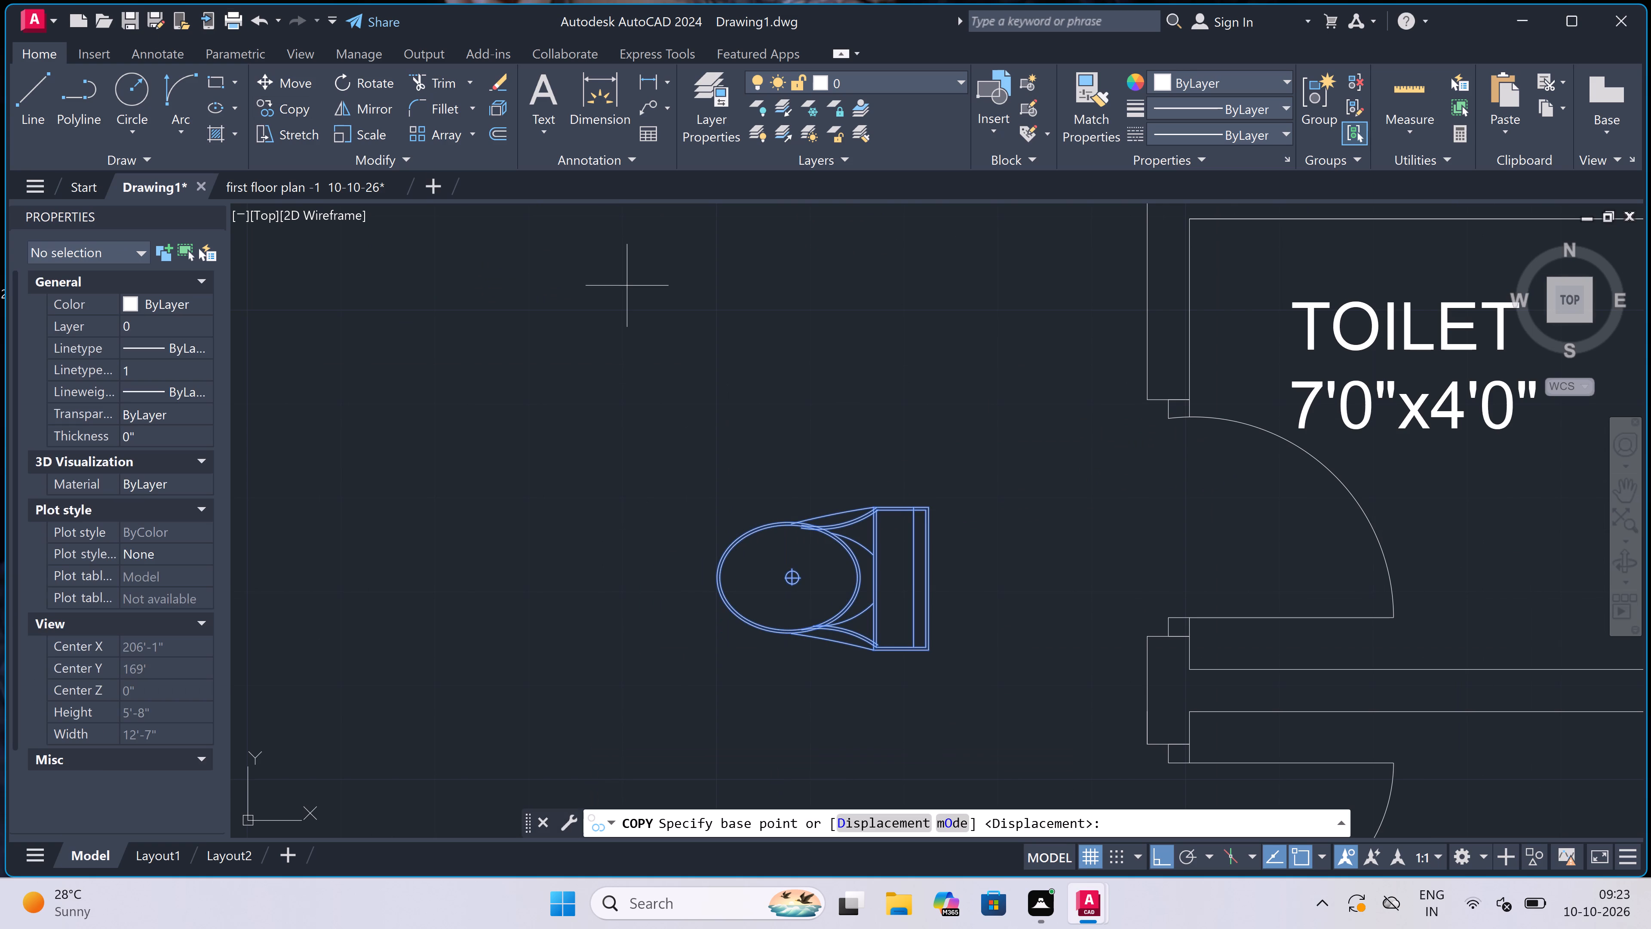
pyautogui.click(937, 576)
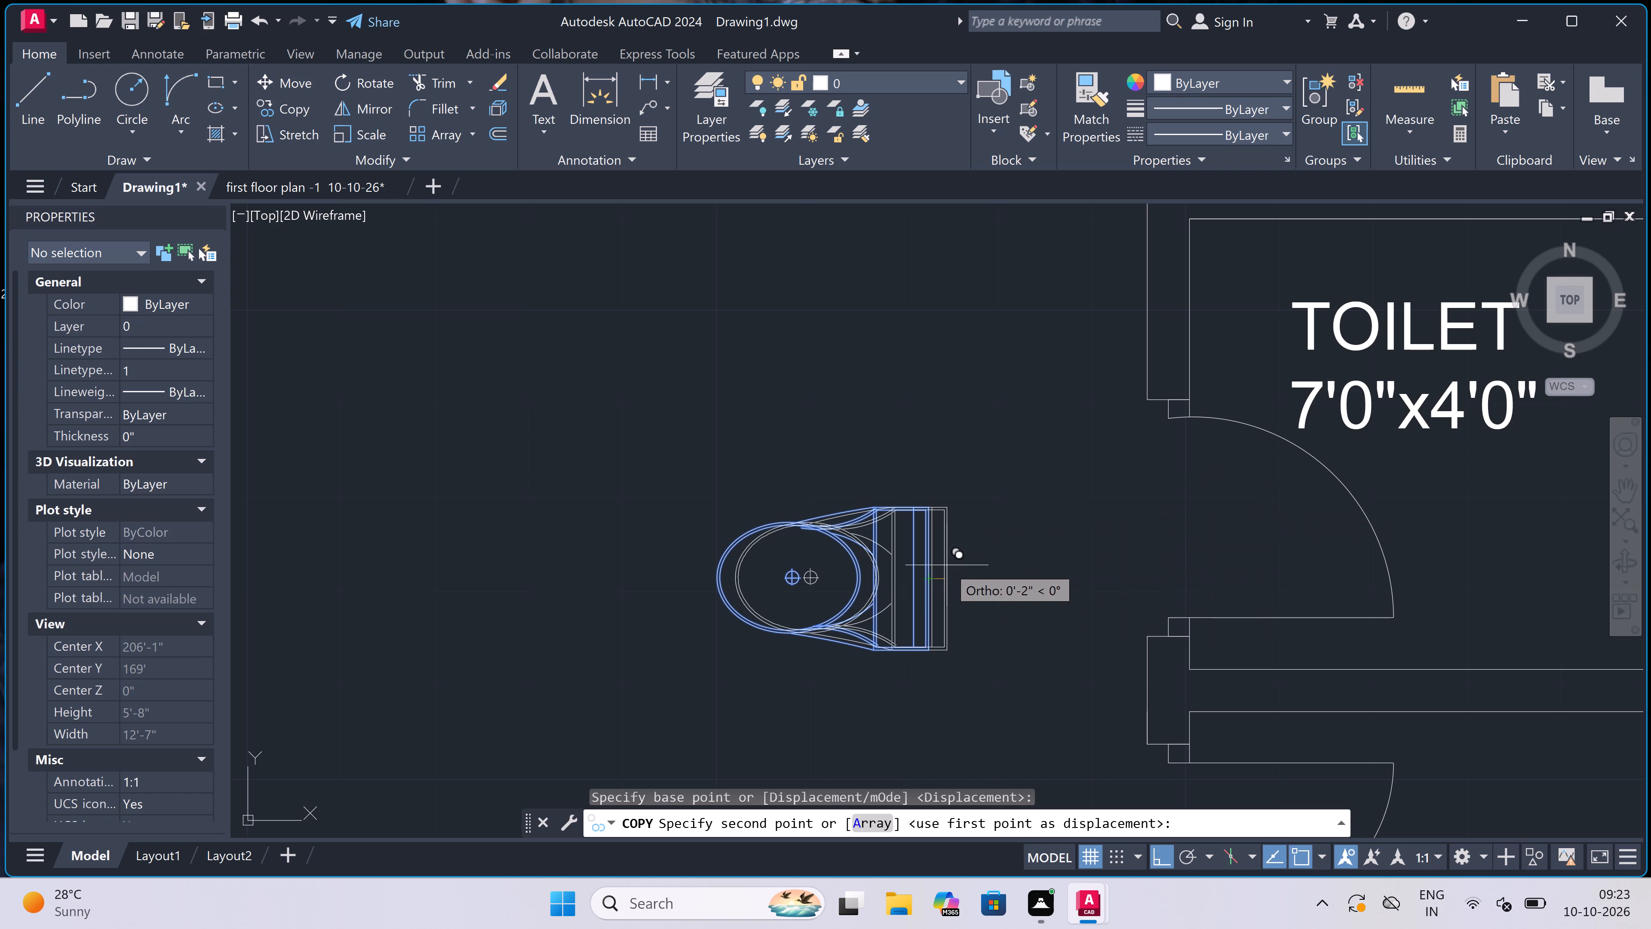
pyautogui.press('F8')
pyautogui.scroll(-4, 885, 564)
pyautogui.scroll(1, 1036, 541)
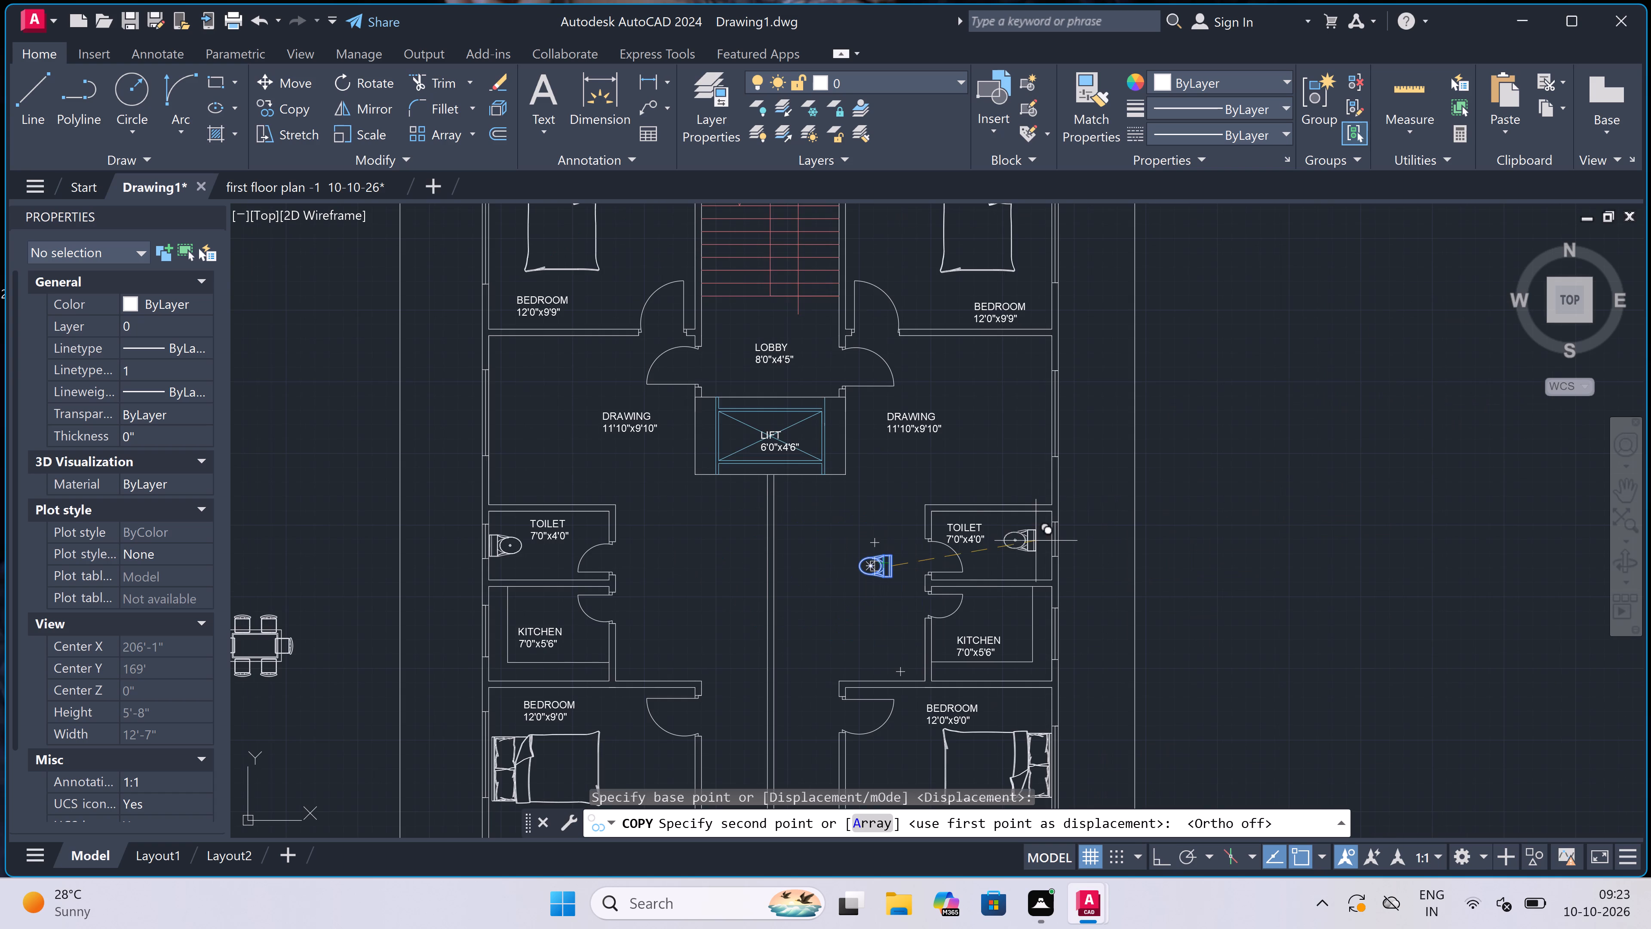
pyautogui.scroll(2, 1036, 541)
pyautogui.scroll(2, 1109, 524)
pyautogui.click(1088, 560)
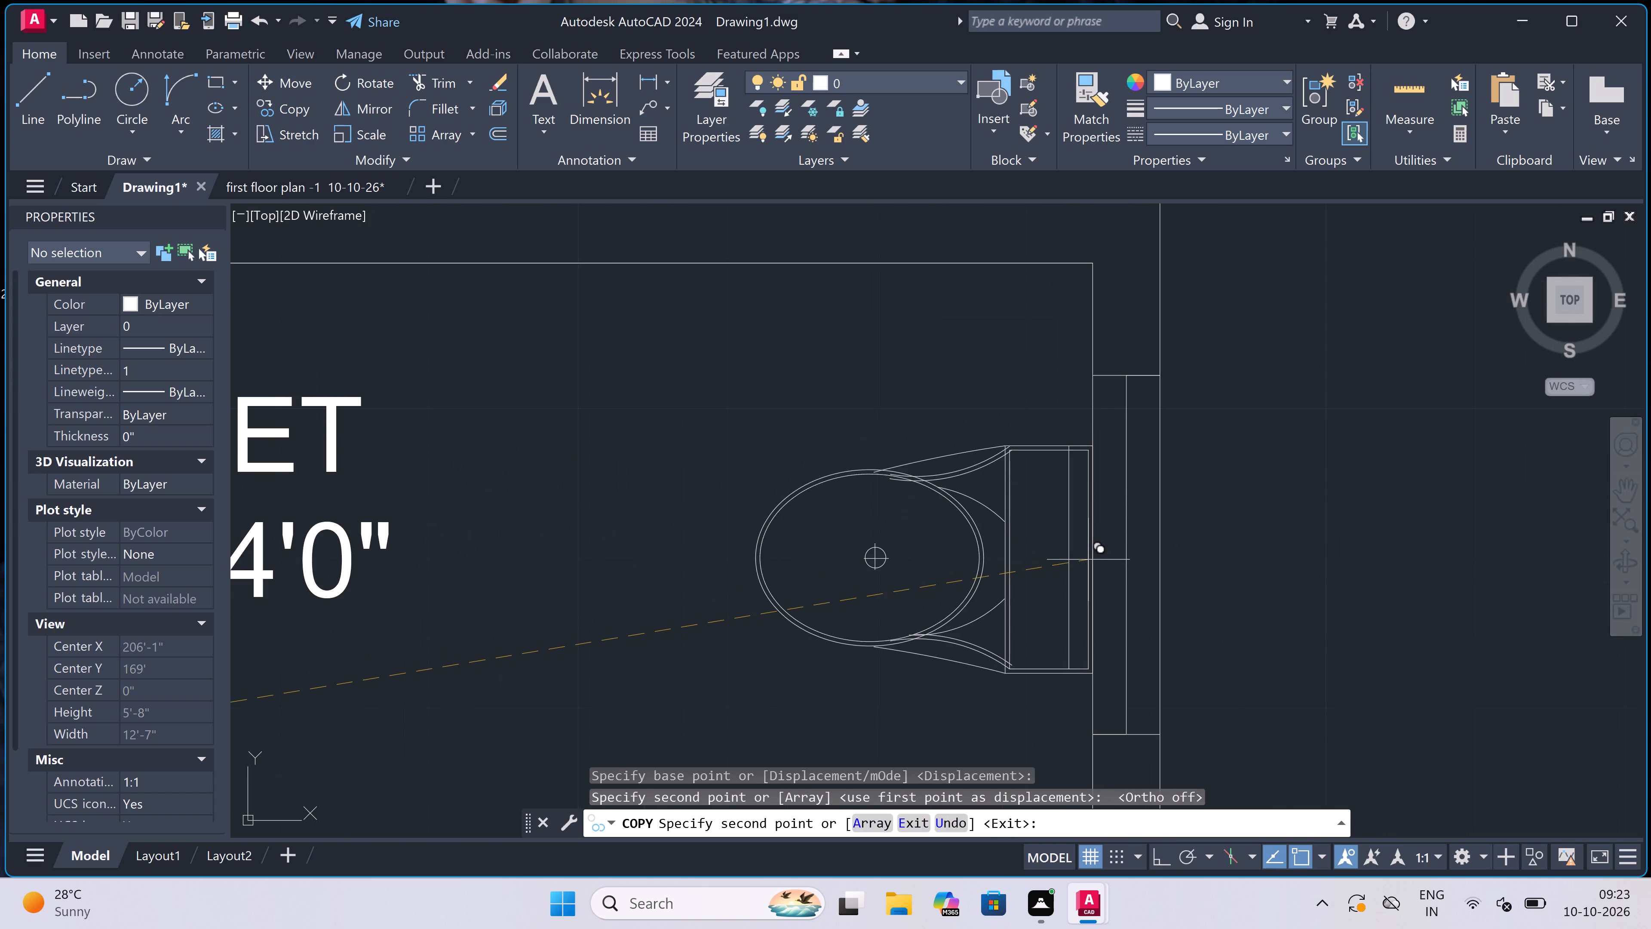
pyautogui.scroll(-10, 950, 476)
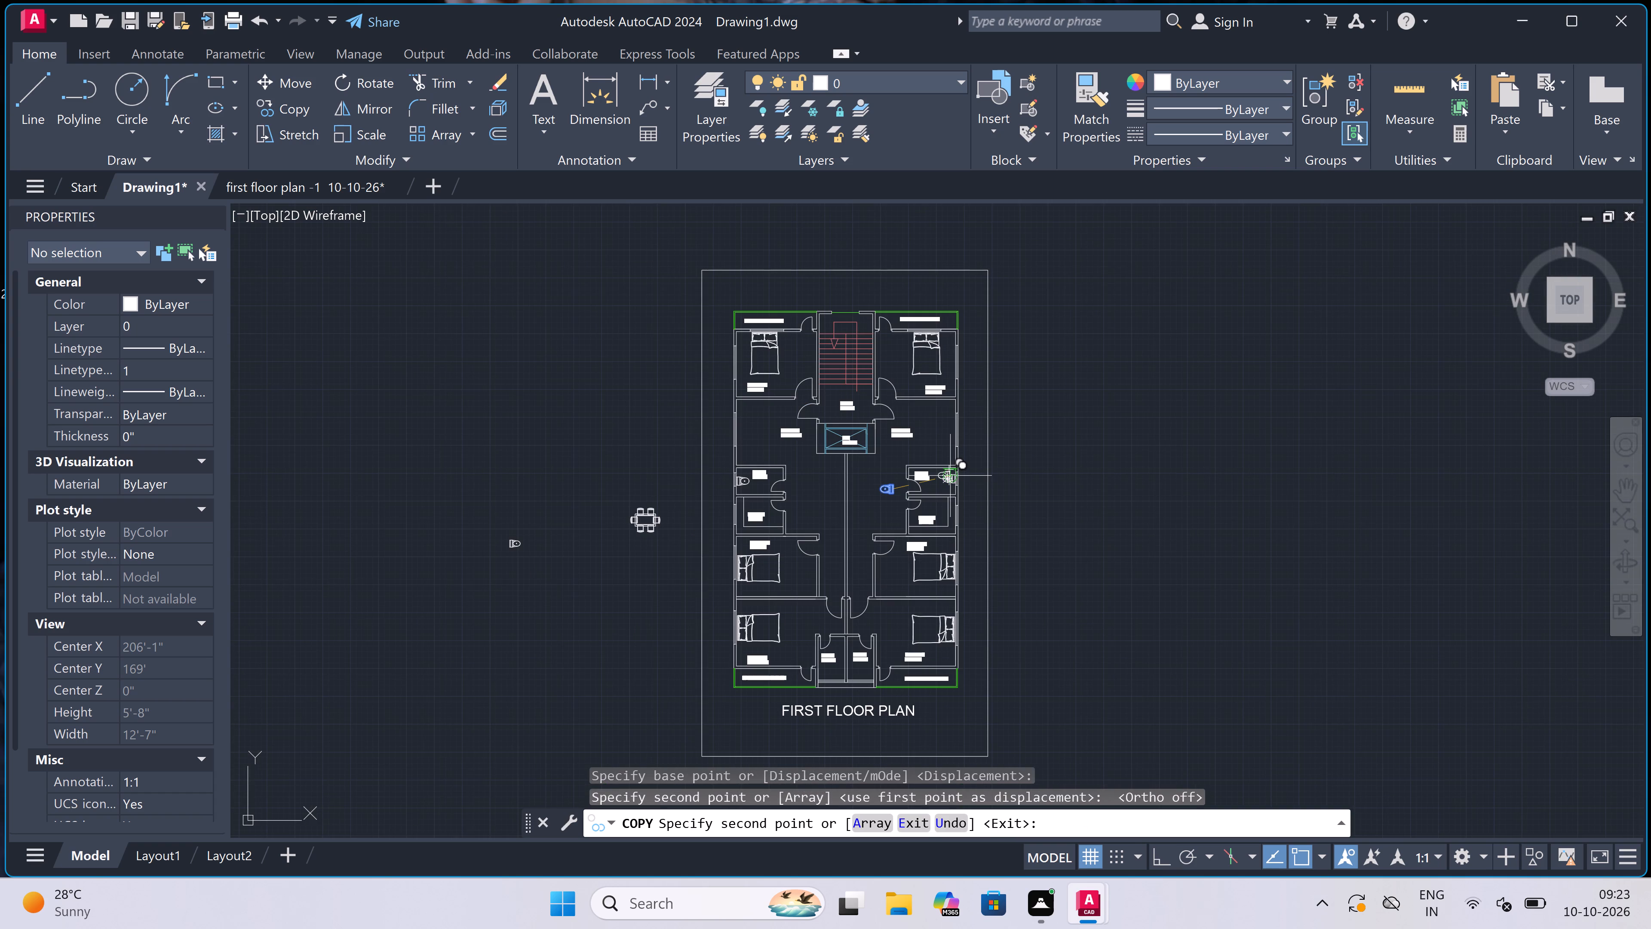
pyautogui.press('Escape')
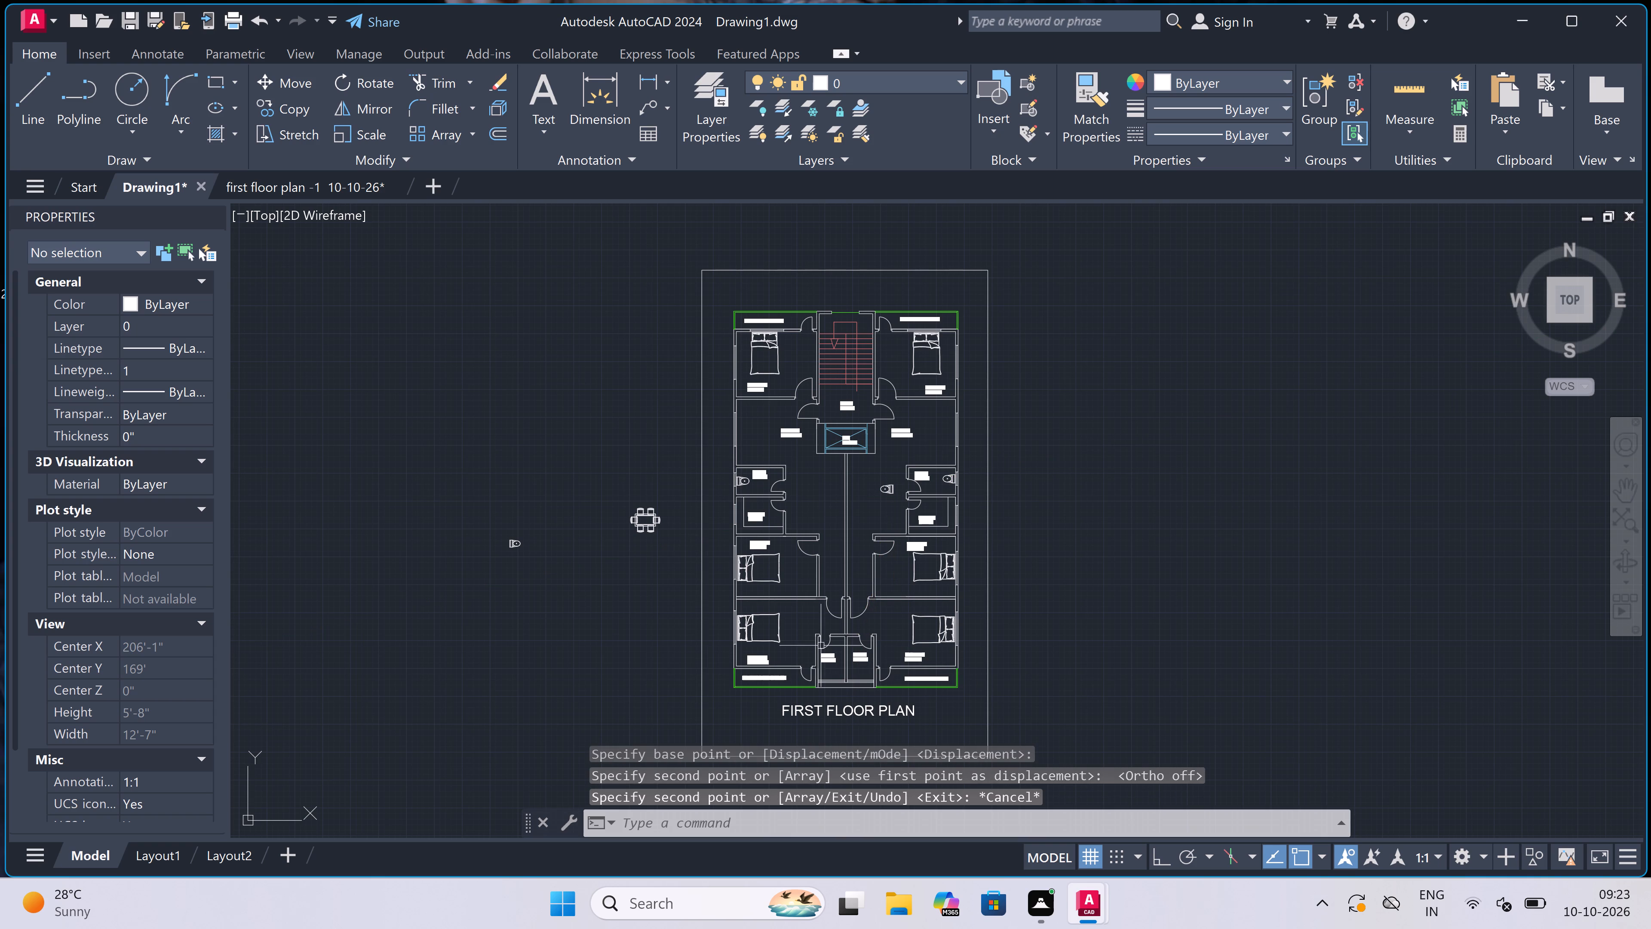
# Rotate the WC outside the east 7'0"x4'0" toilet about its bowl's centre so its tank faces south, with Ortho on.
pyautogui.scroll(2, 851, 460)
pyautogui.scroll(1, 1019, 559)
pyautogui.scroll(2, 946, 527)
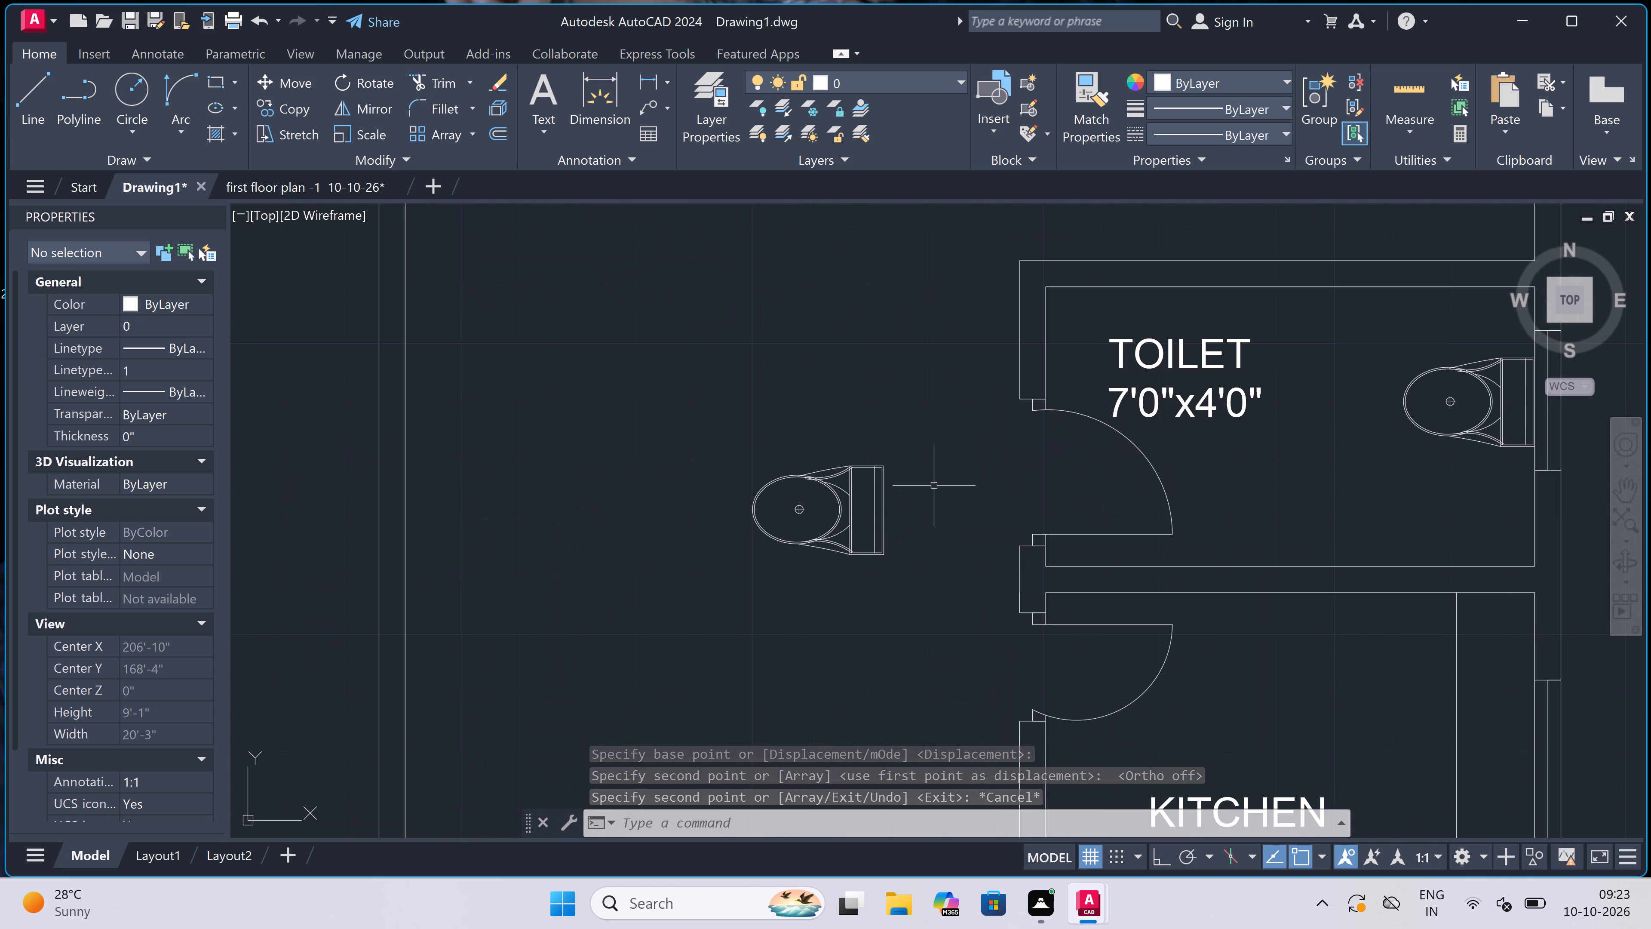
pyautogui.click(917, 469)
pyautogui.click(746, 584)
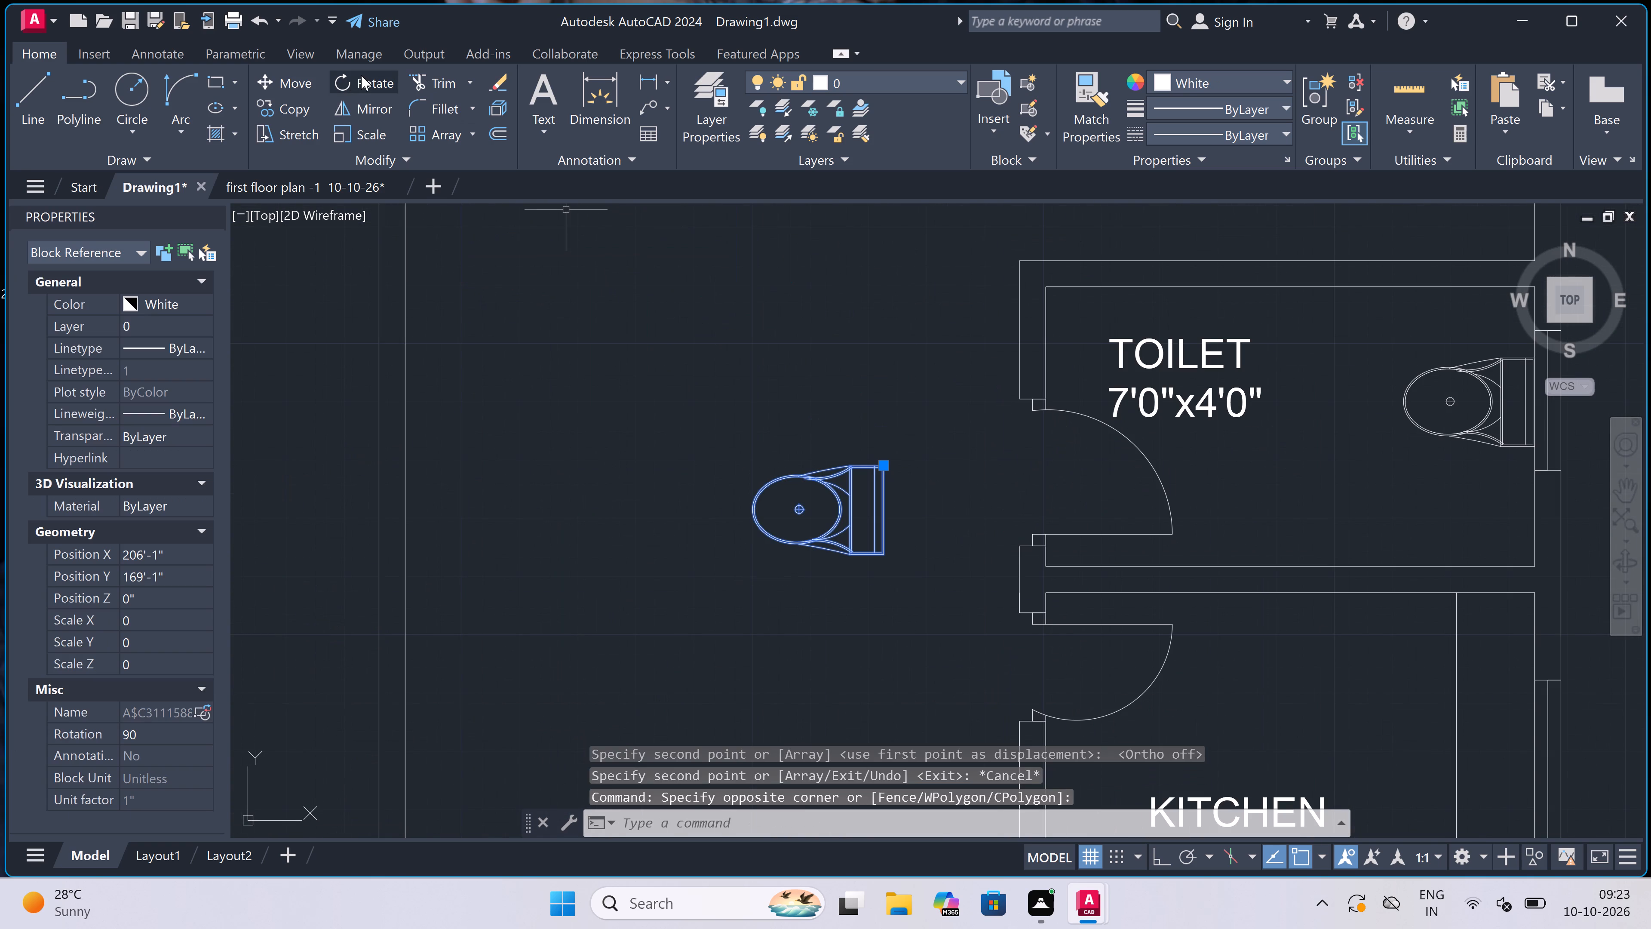
pyautogui.click(361, 75)
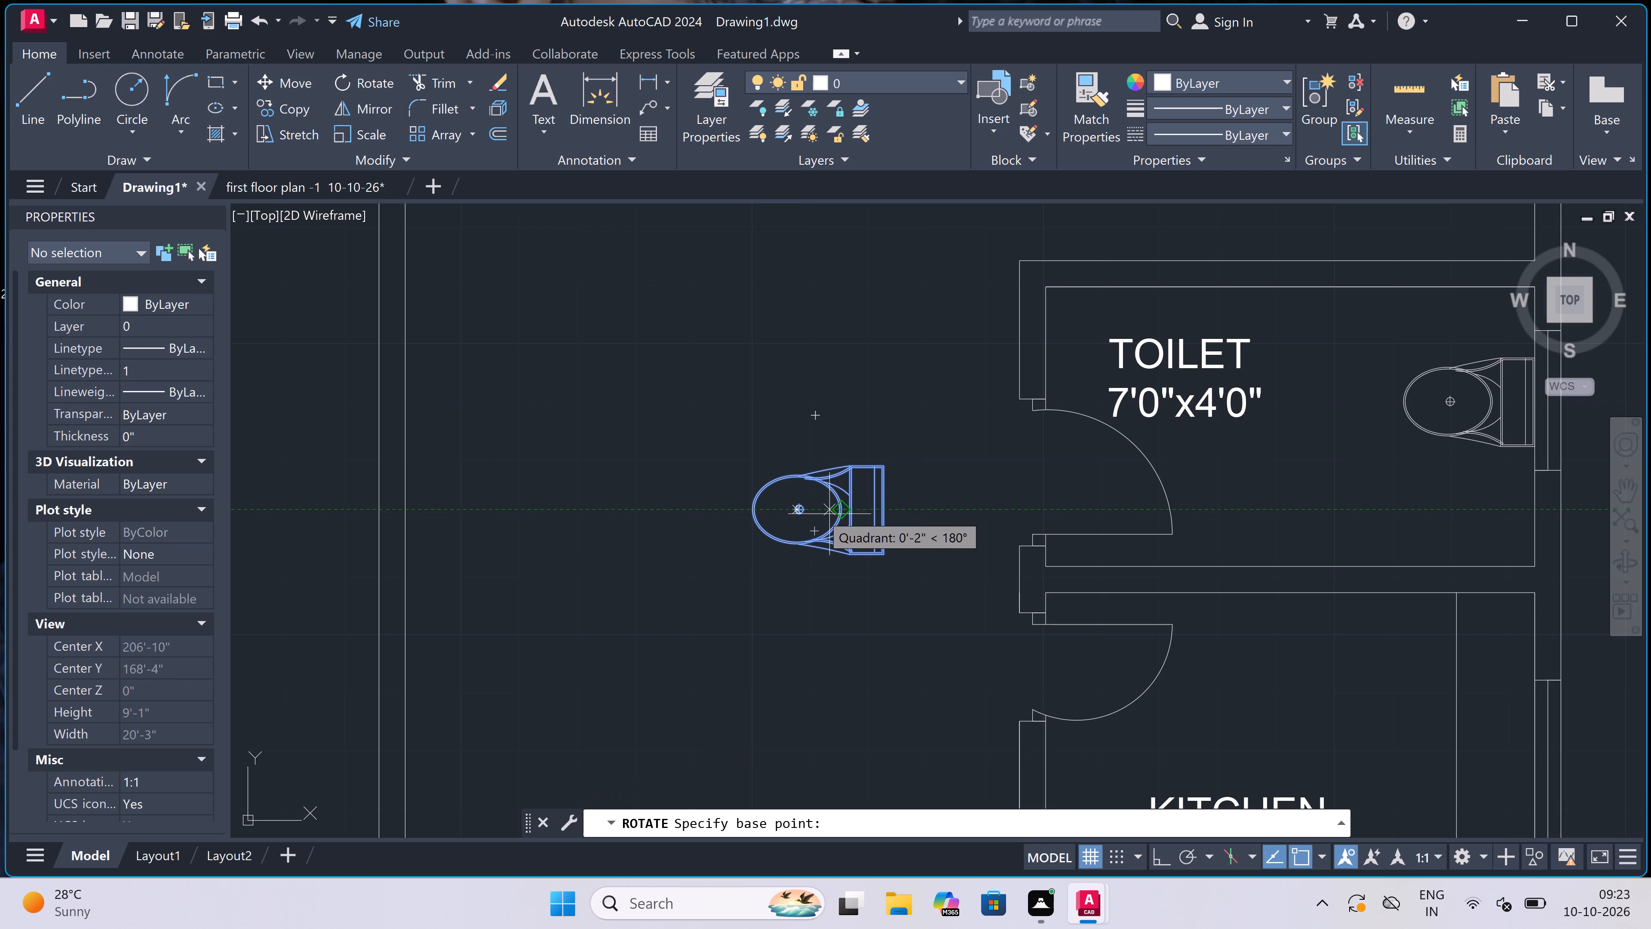
pyautogui.click(795, 508)
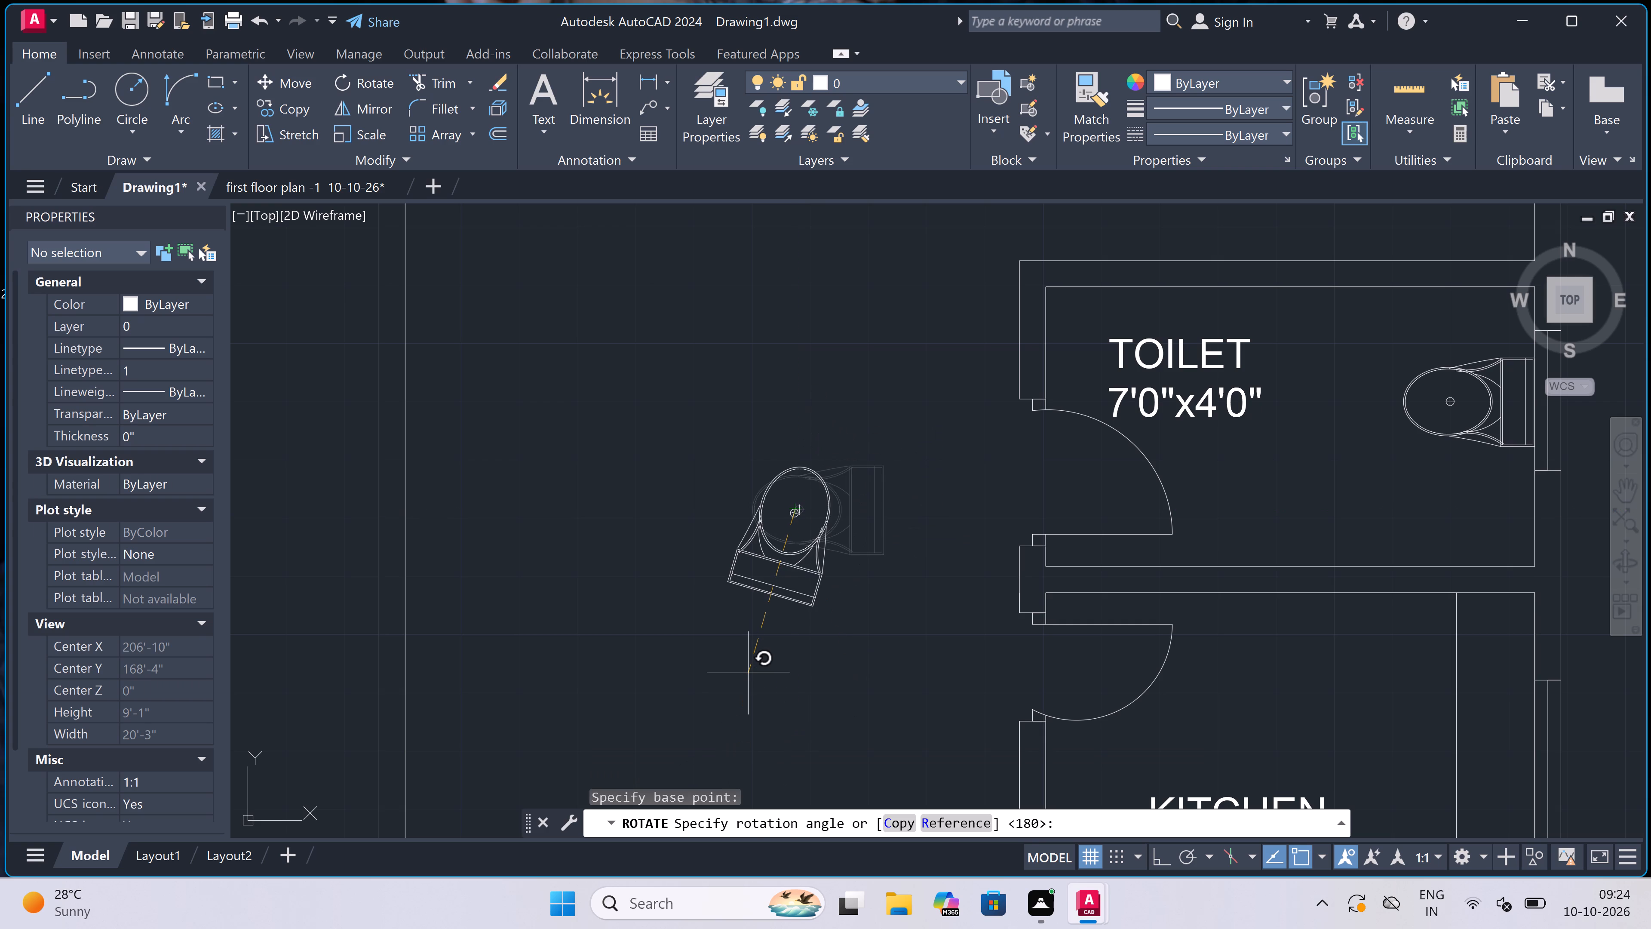
pyautogui.press('F8')
pyautogui.doubleClick(789, 683)
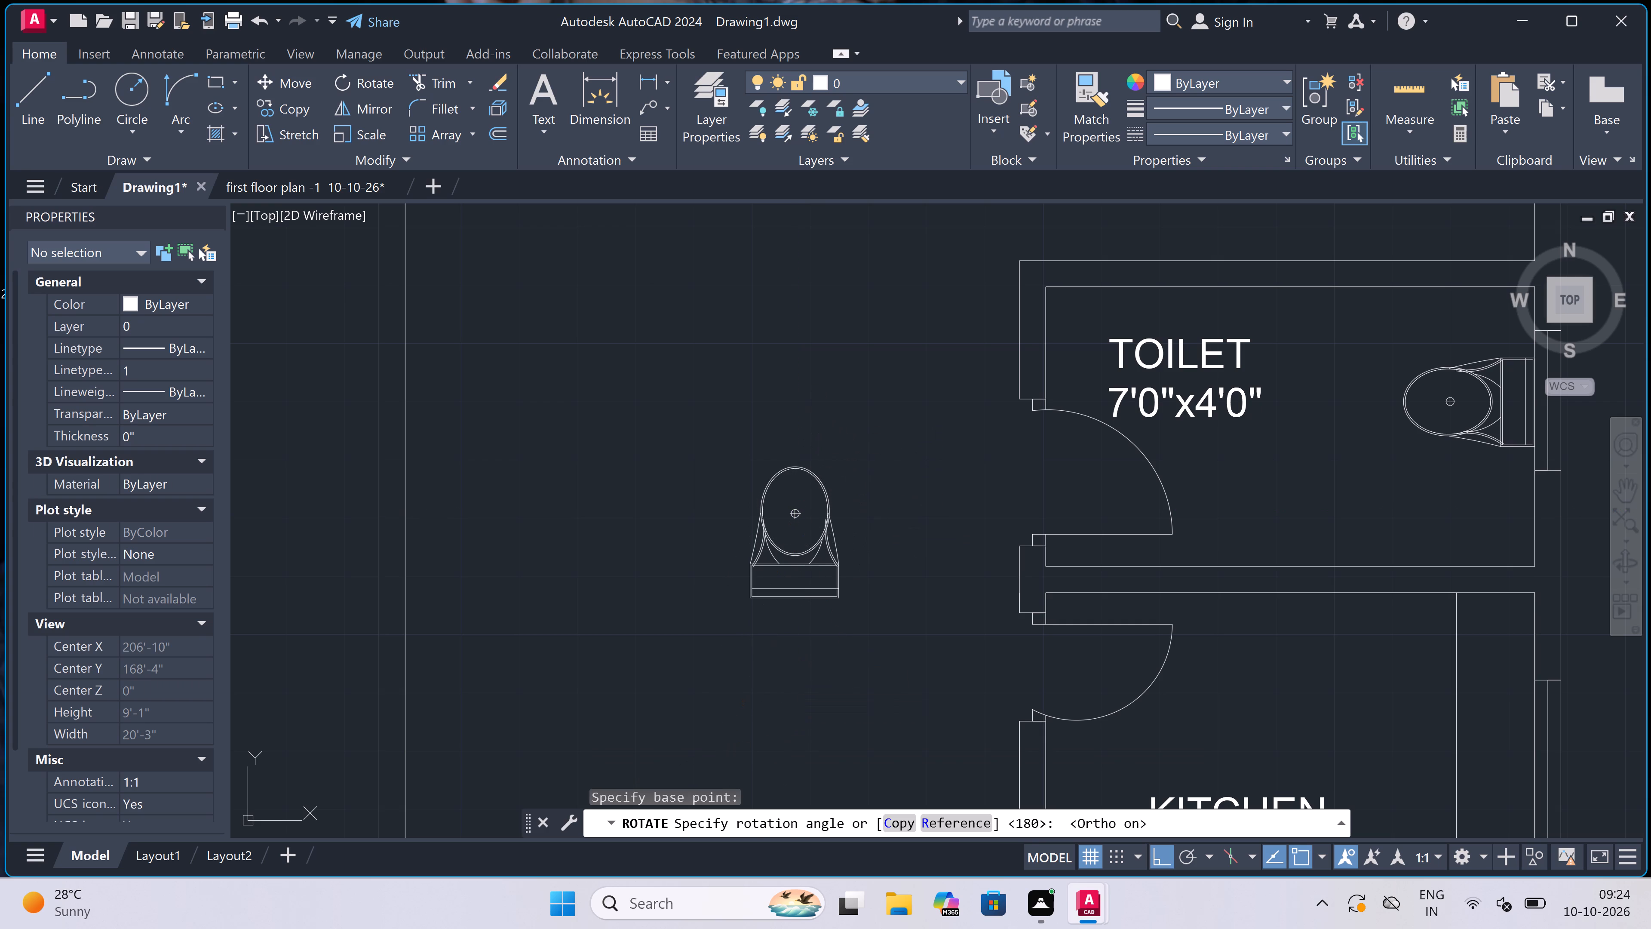
# Copy the rotated WC by the midpoint of its tank's back edge to the south wall of the east 4'0"x8'0" toilet, with Ortho off.
pyautogui.click(804, 579)
pyautogui.click(783, 612)
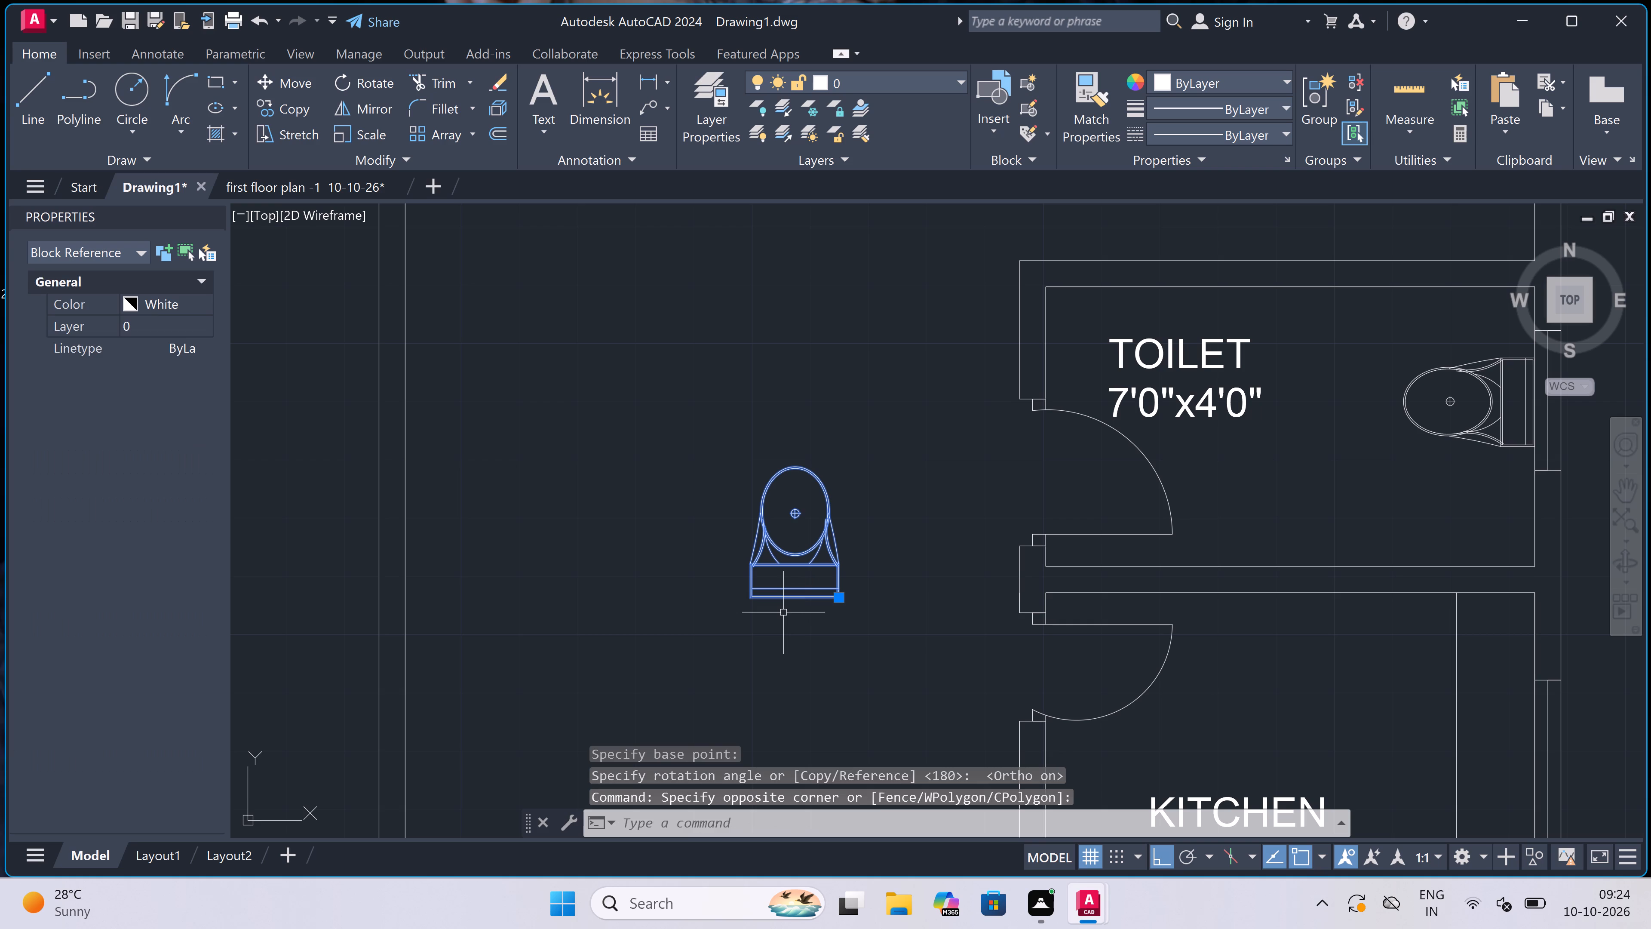
pyautogui.click(279, 103)
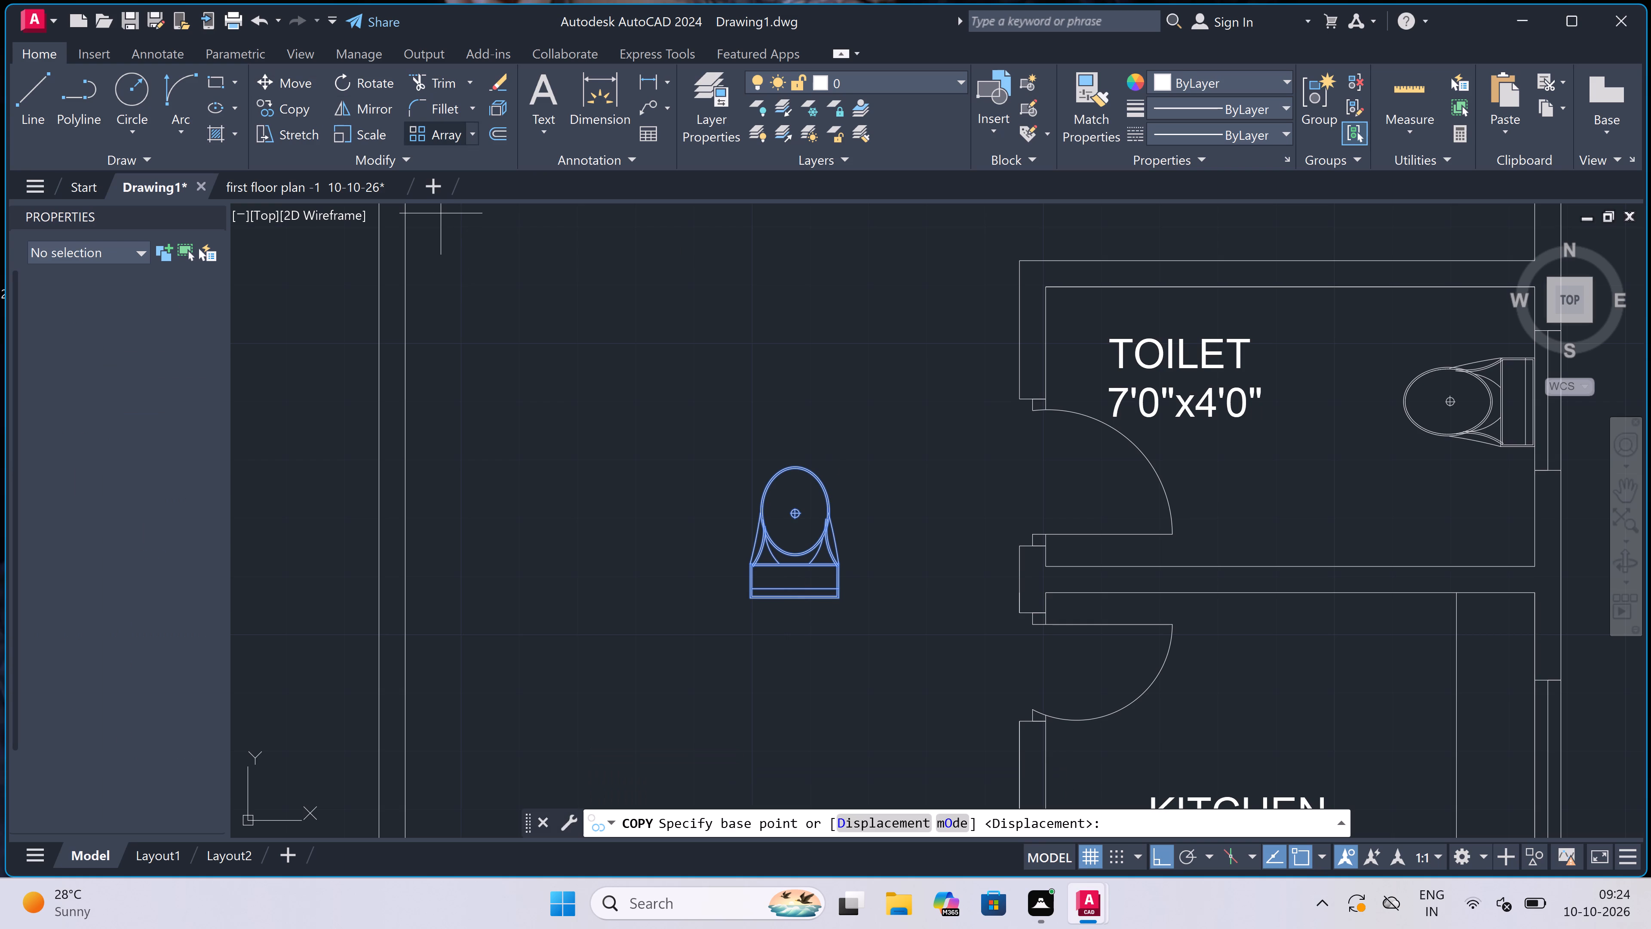
pyautogui.click(794, 603)
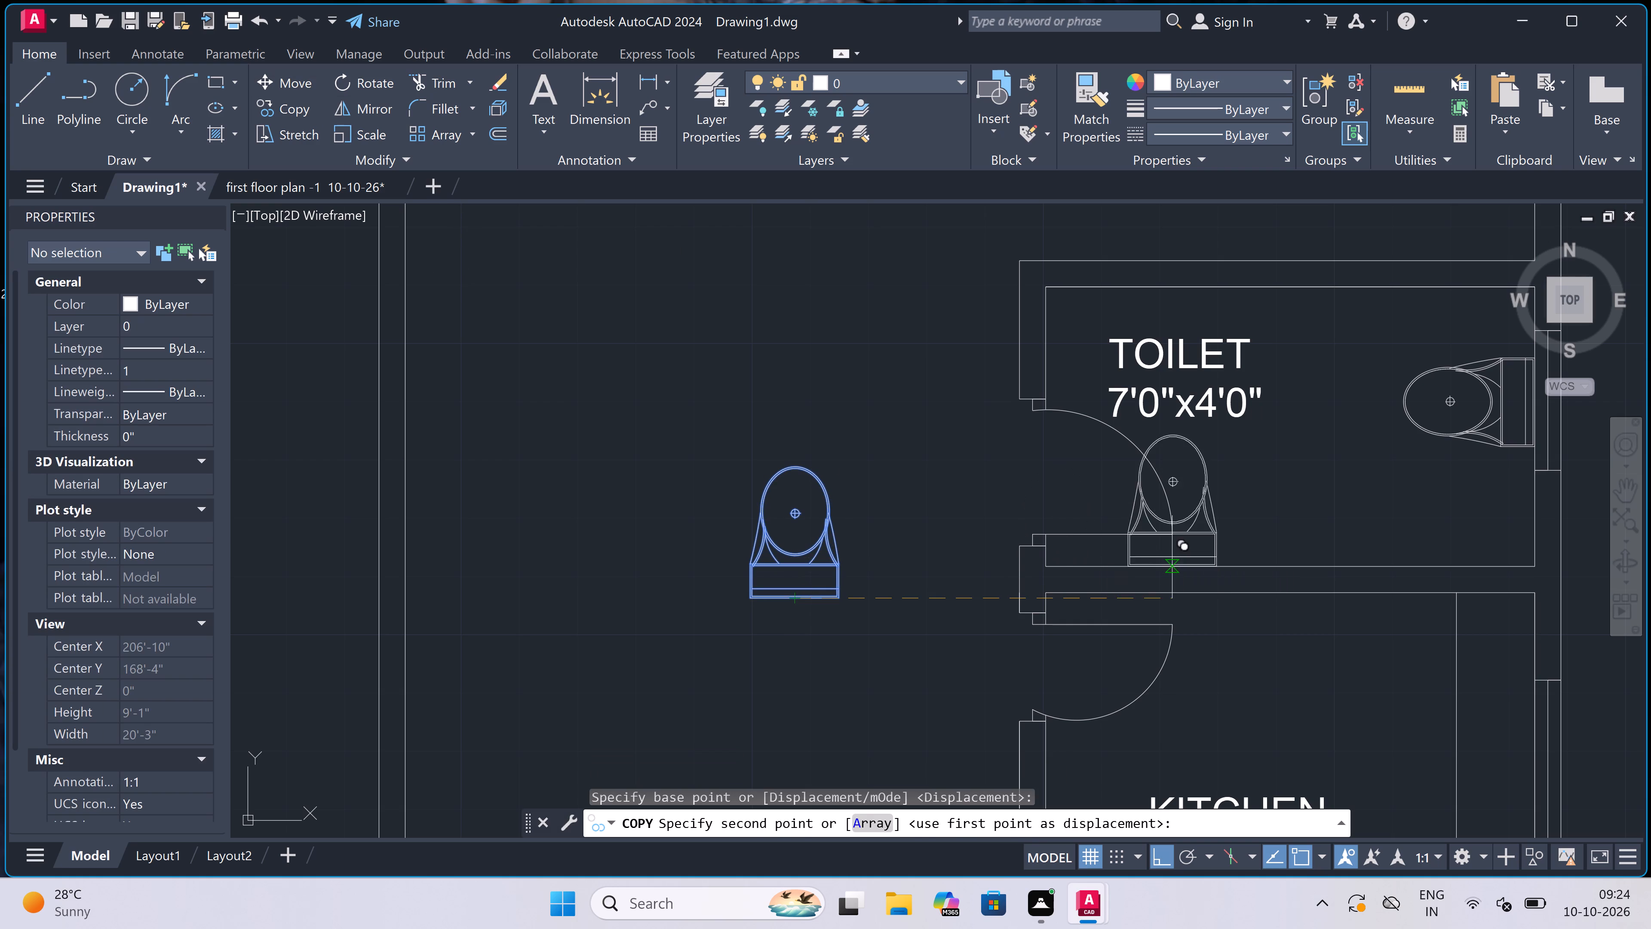
pyautogui.press('F8')
pyautogui.scroll(-6, 978, 458)
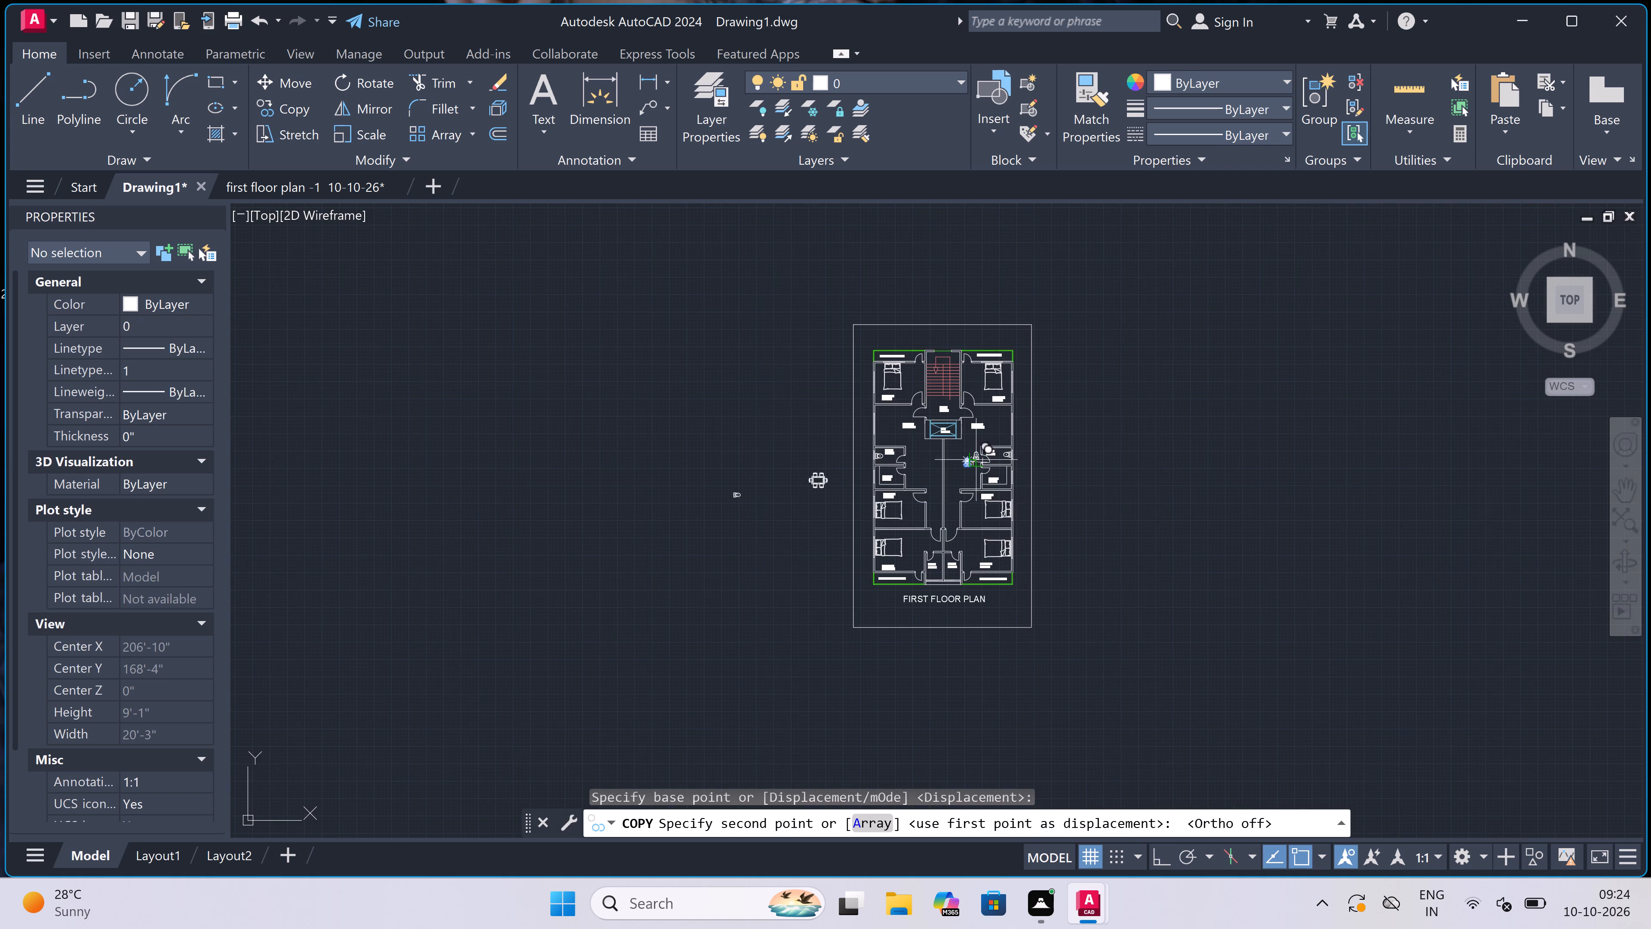
pyautogui.scroll(4, 974, 588)
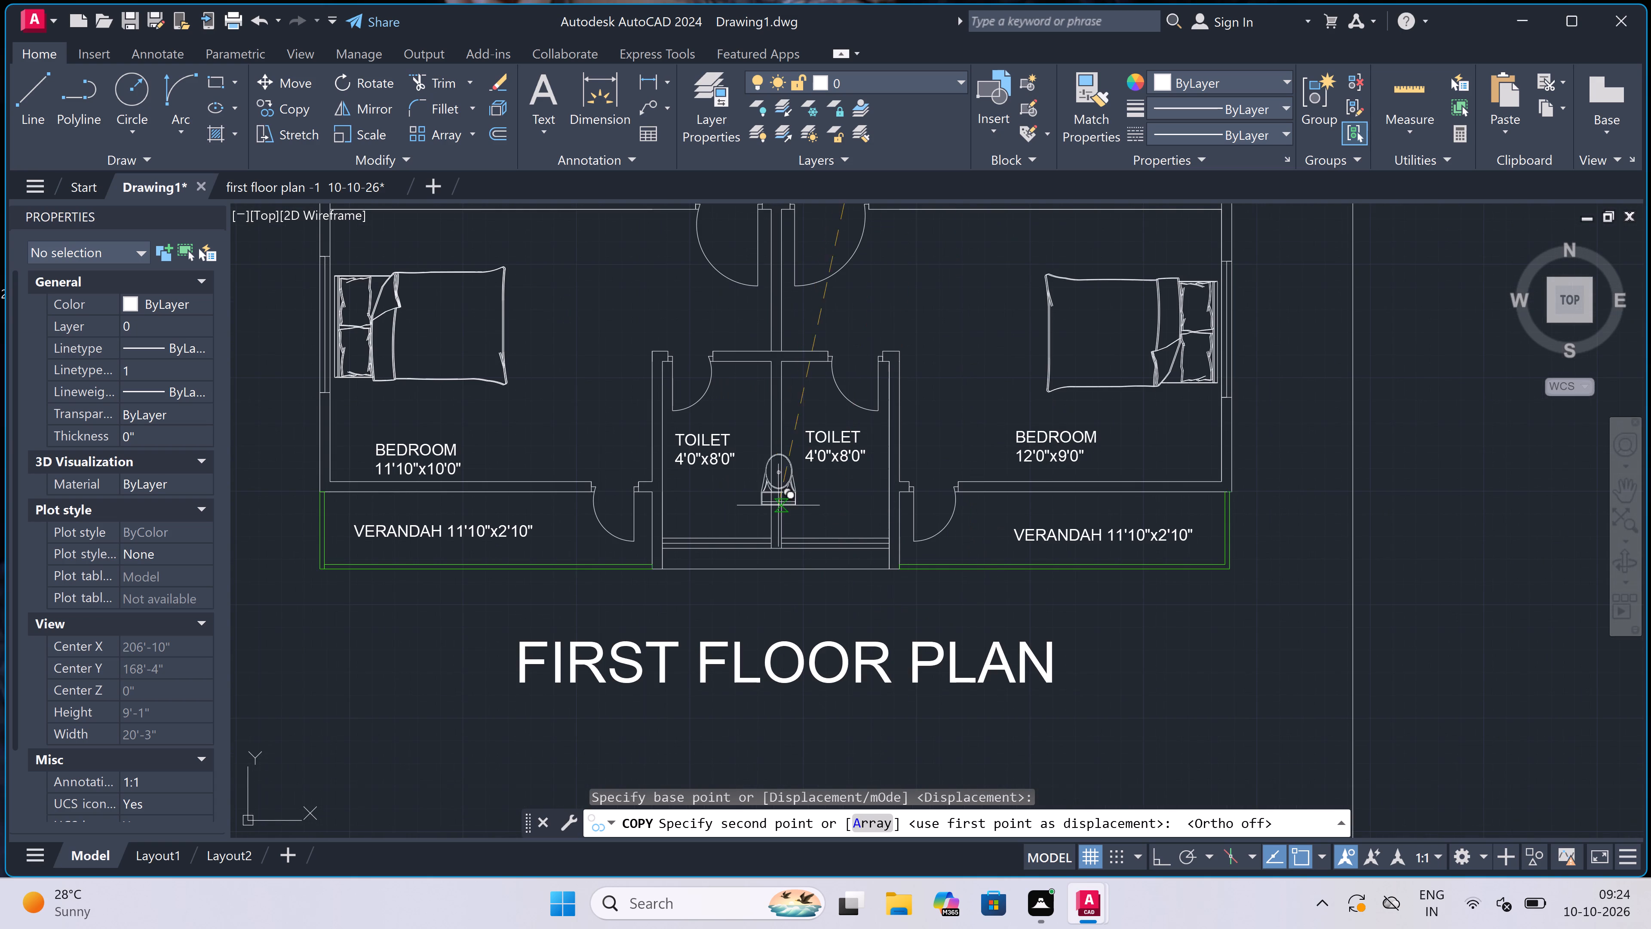
pyautogui.scroll(3, 783, 505)
pyautogui.scroll(2, 881, 564)
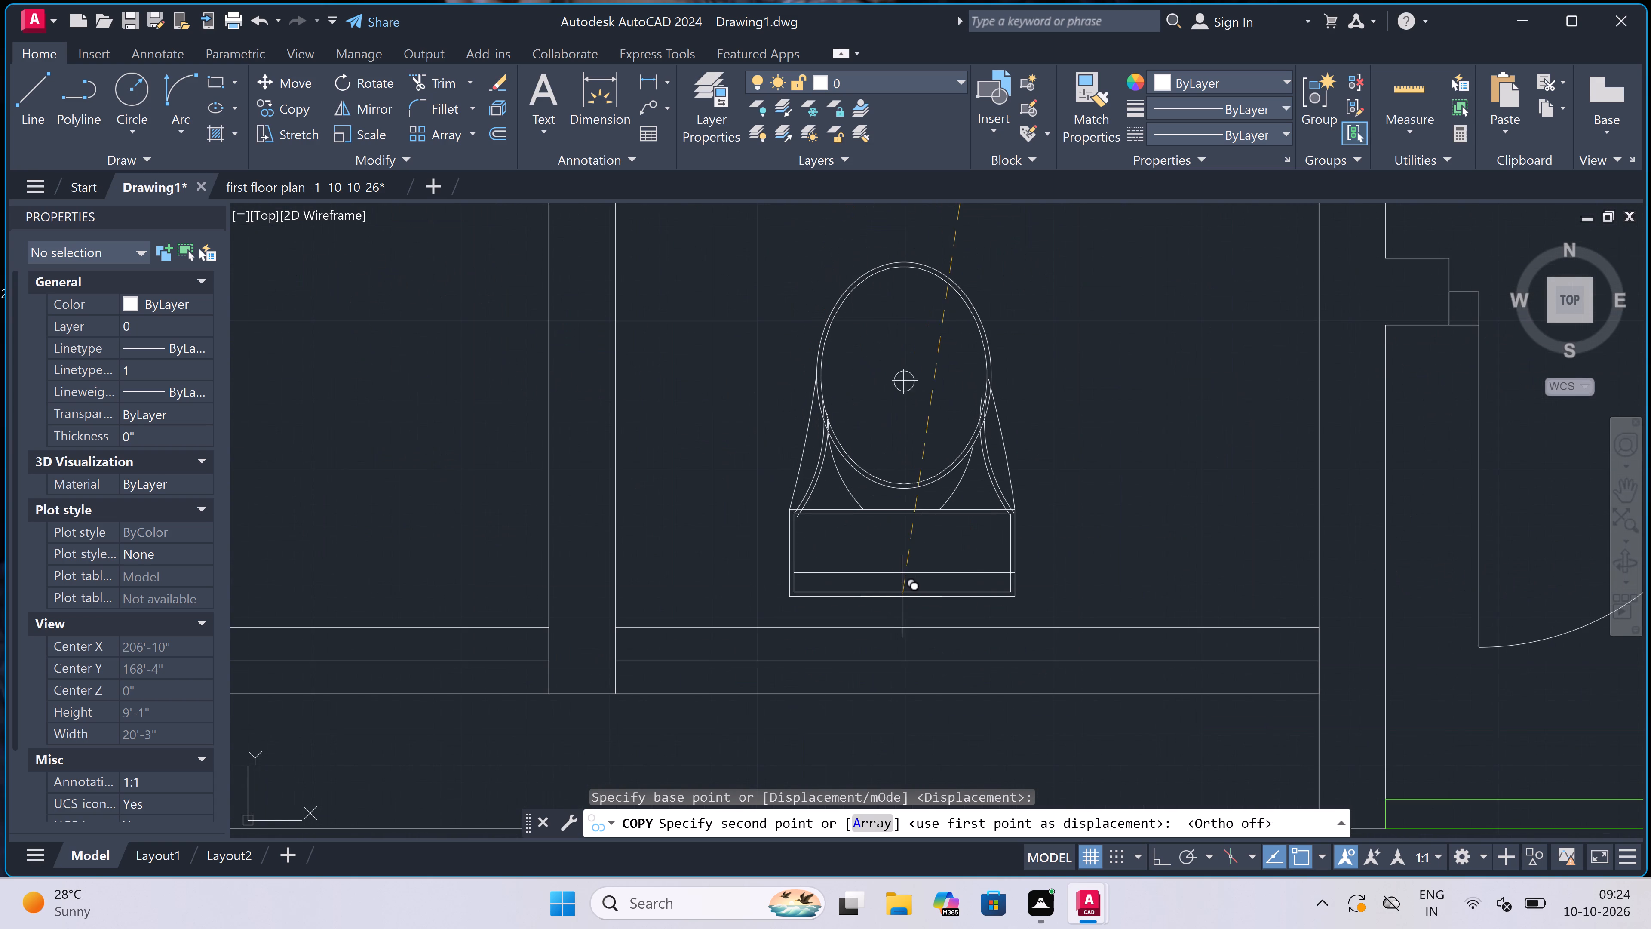
pyautogui.click(912, 612)
# Place another copy of the same WC at the south wall of the west 4'0"x8'0" toilet and end the copying.
pyautogui.scroll(-3, 914, 611)
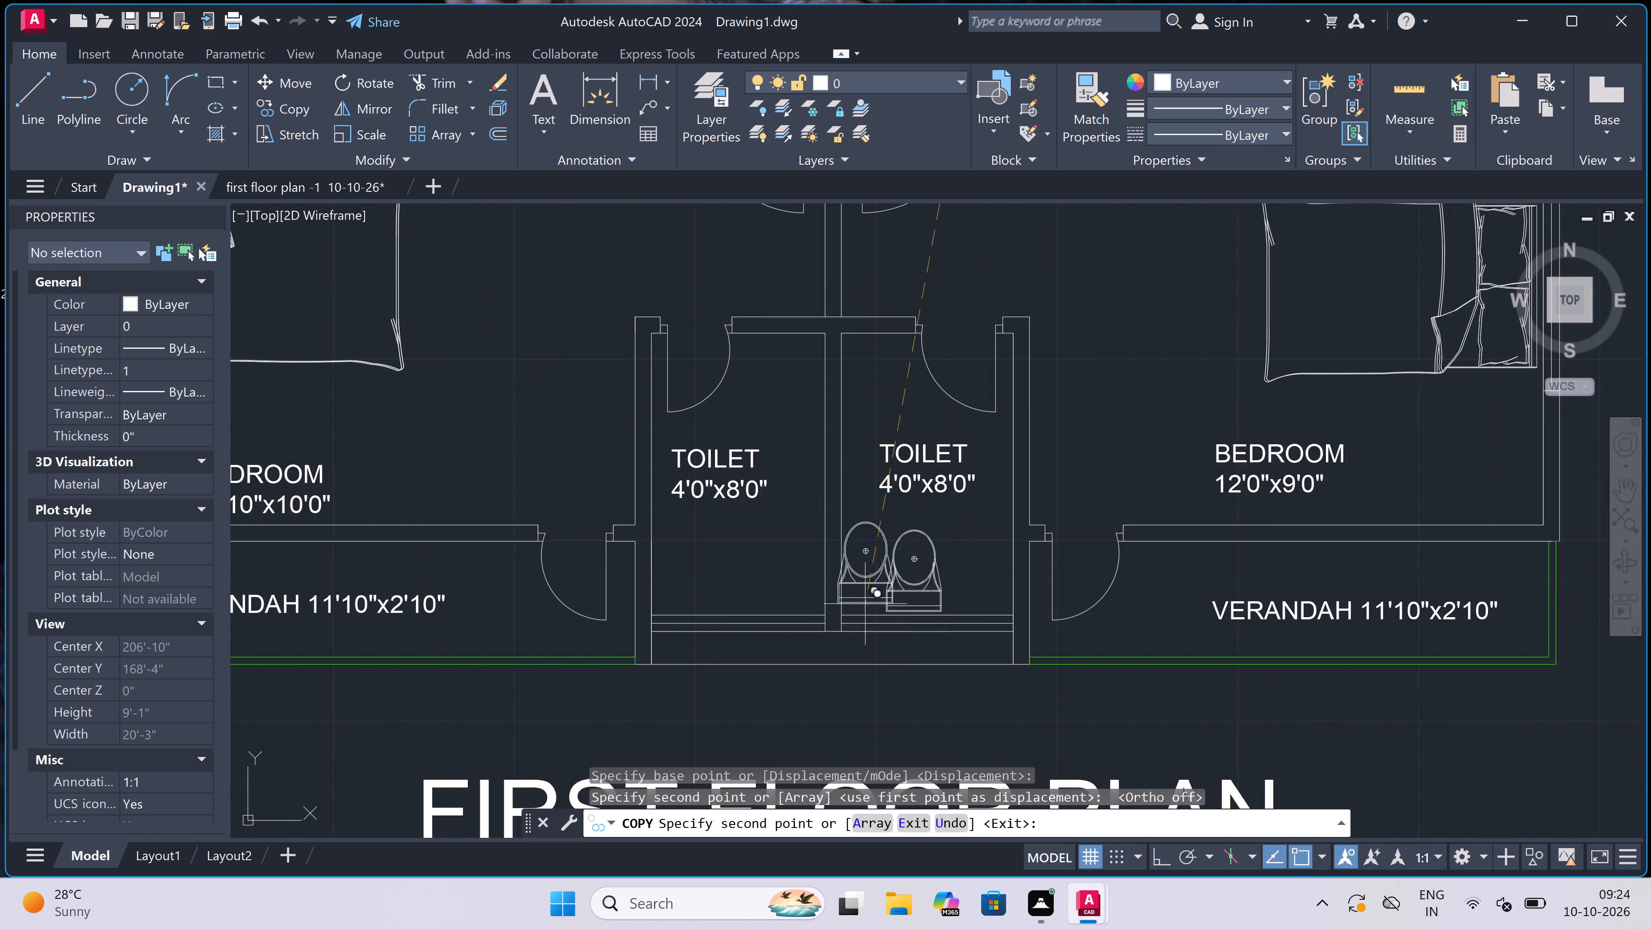
pyautogui.scroll(1, 798, 602)
pyautogui.scroll(2, 732, 618)
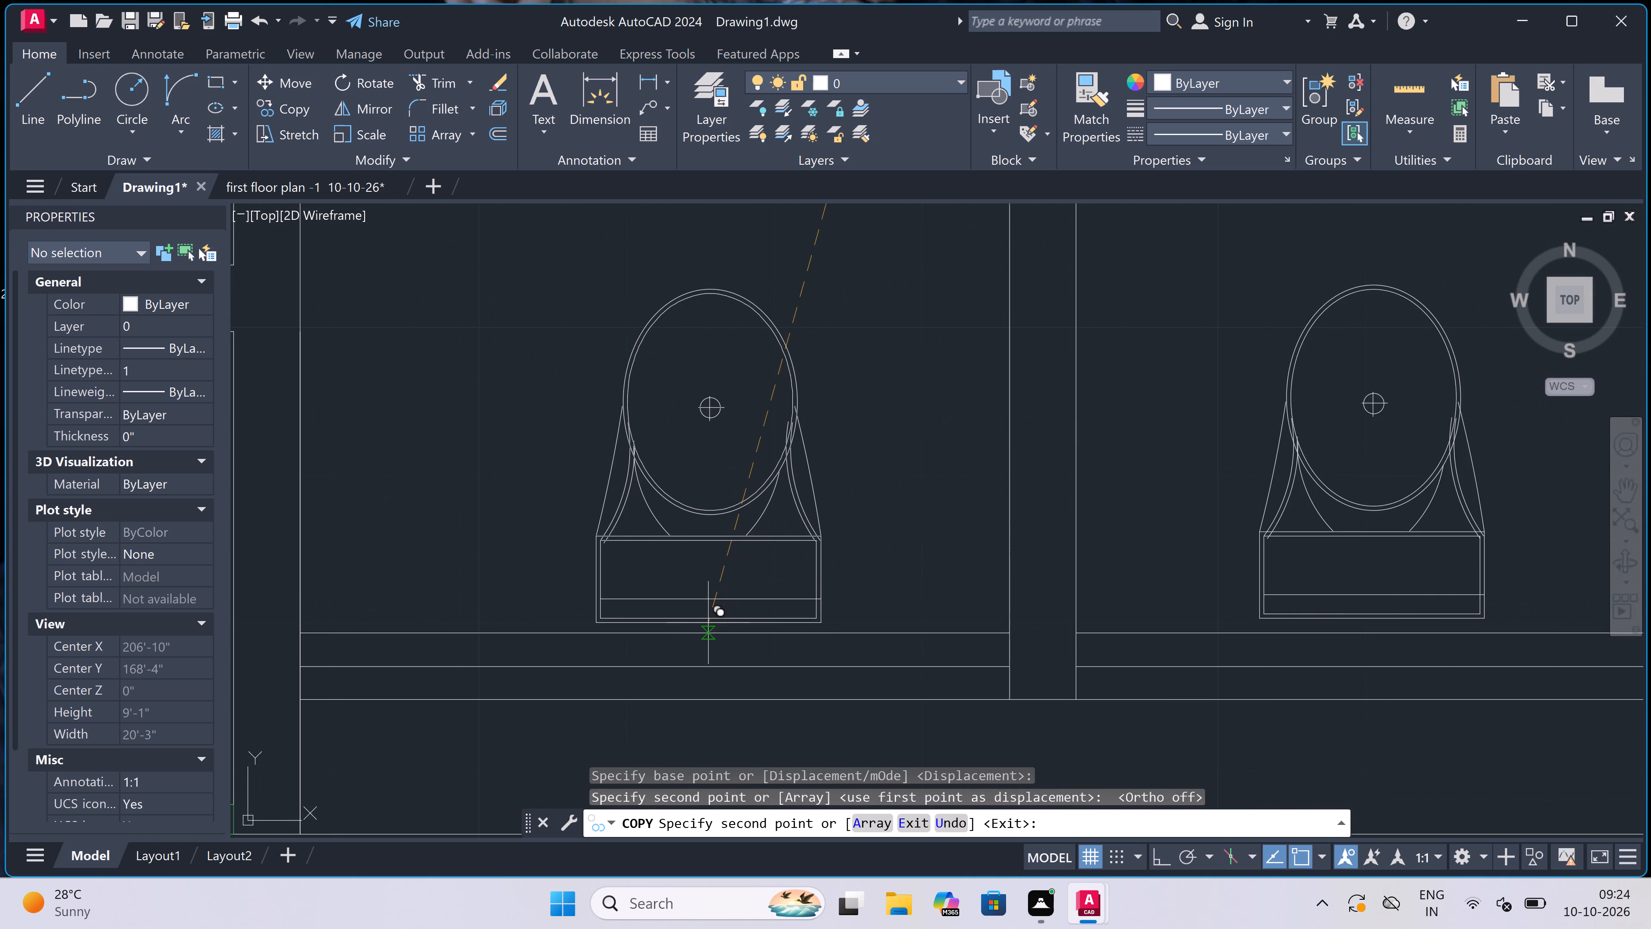
pyautogui.click(676, 621)
pyautogui.scroll(-5, 865, 575)
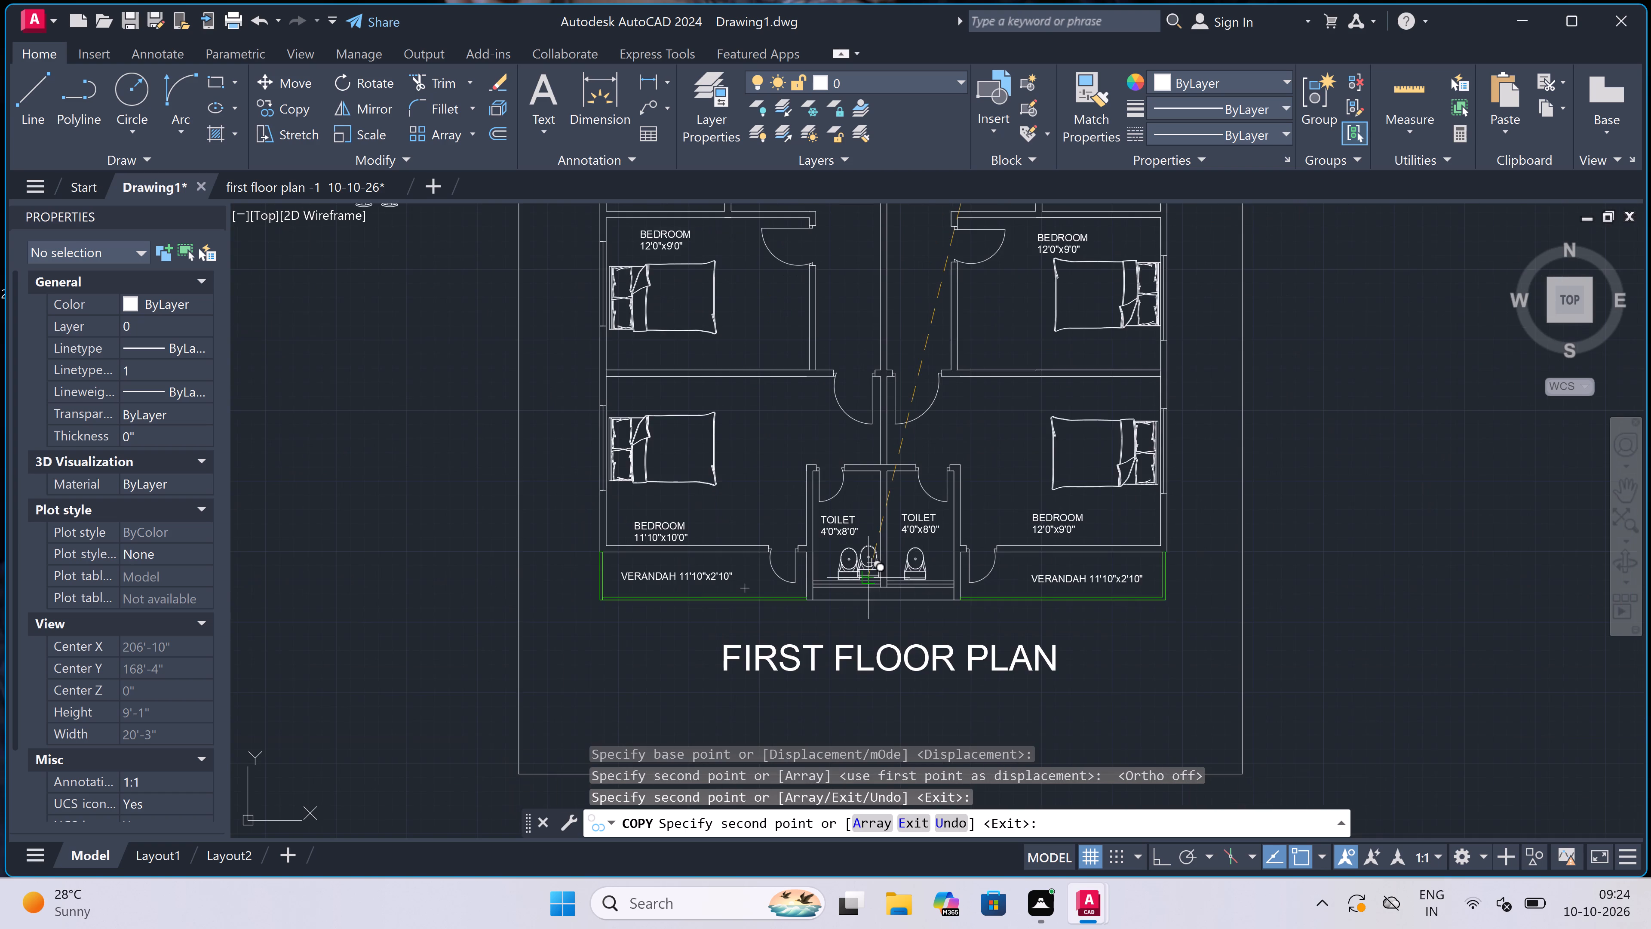
pyautogui.scroll(-2, 869, 575)
pyautogui.press('Escape')
pyautogui.scroll(-2, 870, 575)
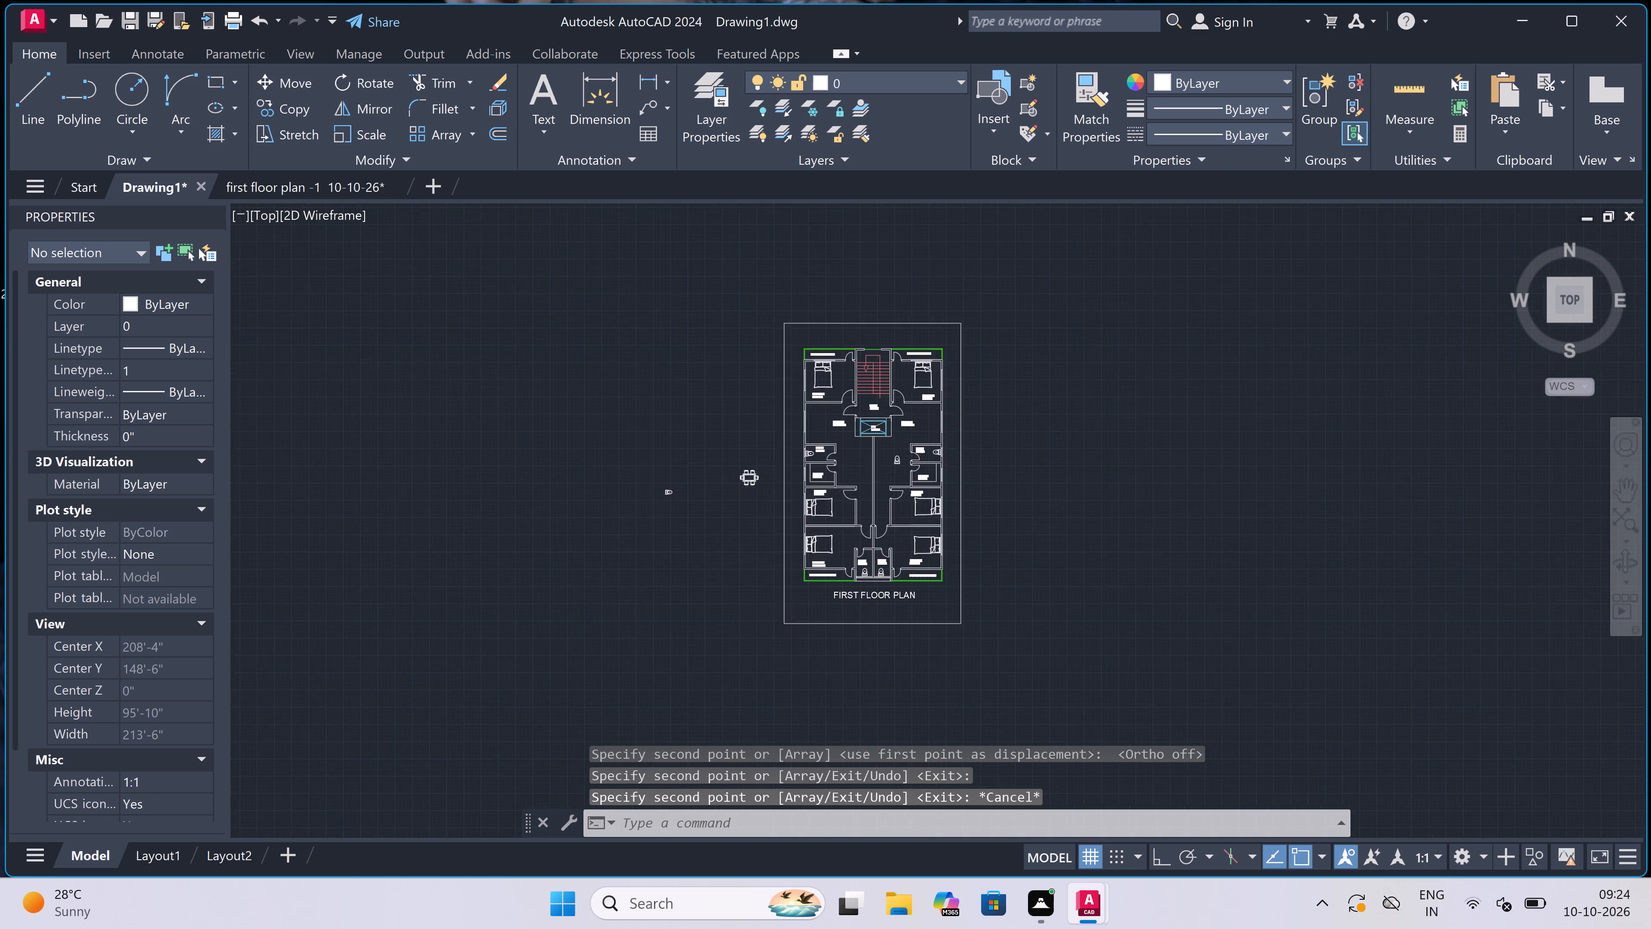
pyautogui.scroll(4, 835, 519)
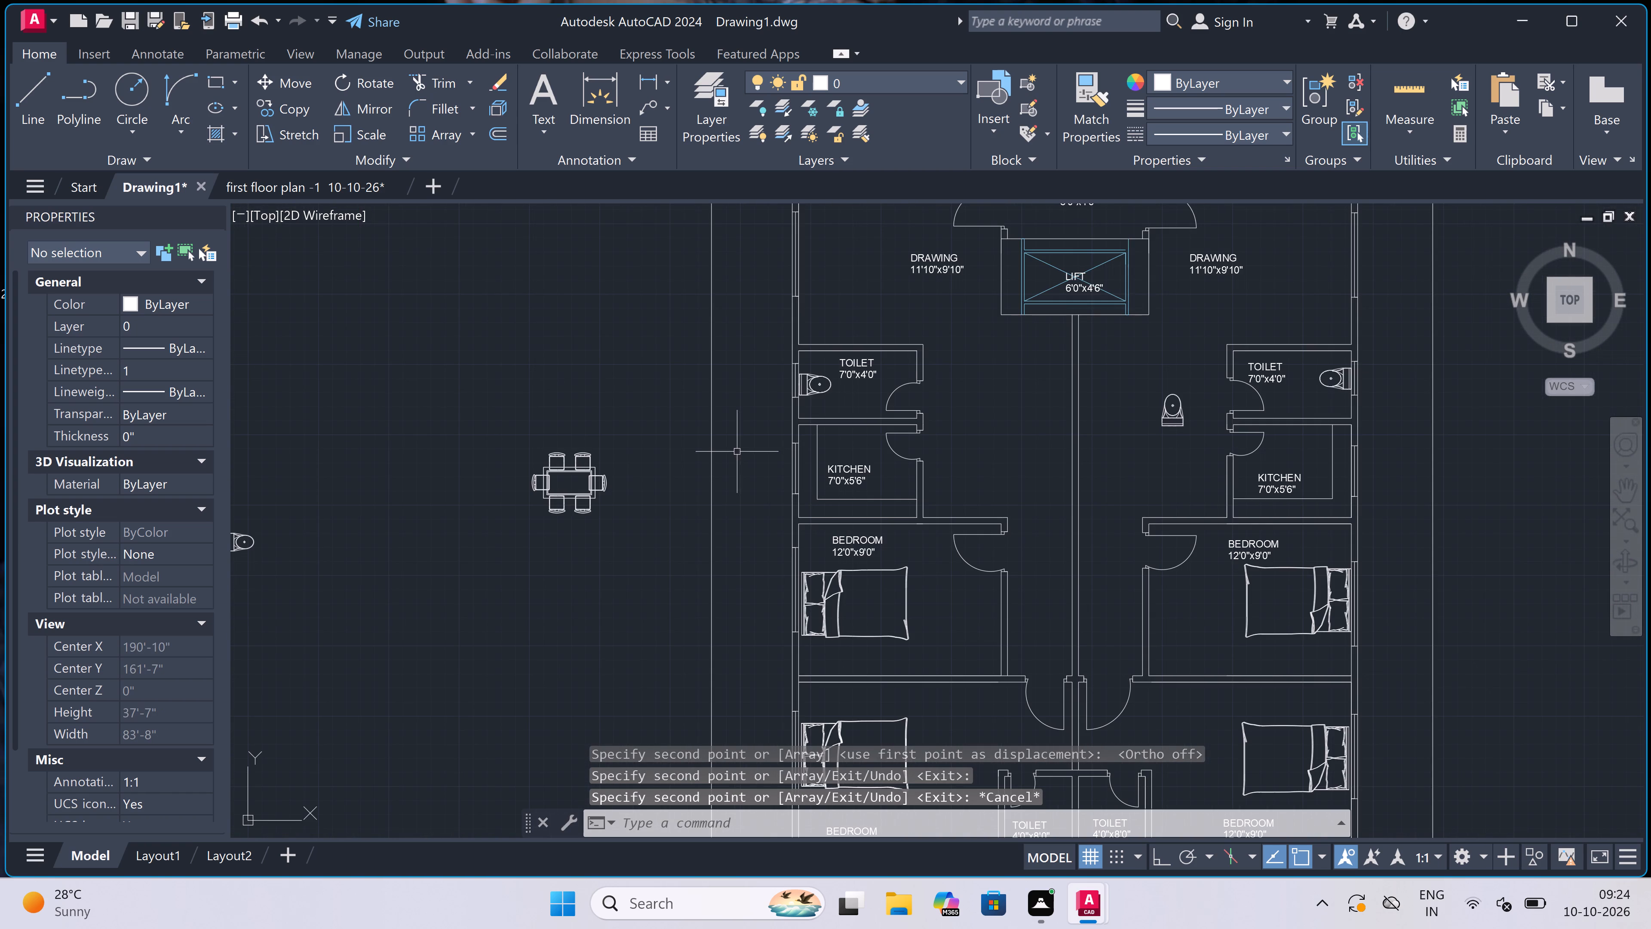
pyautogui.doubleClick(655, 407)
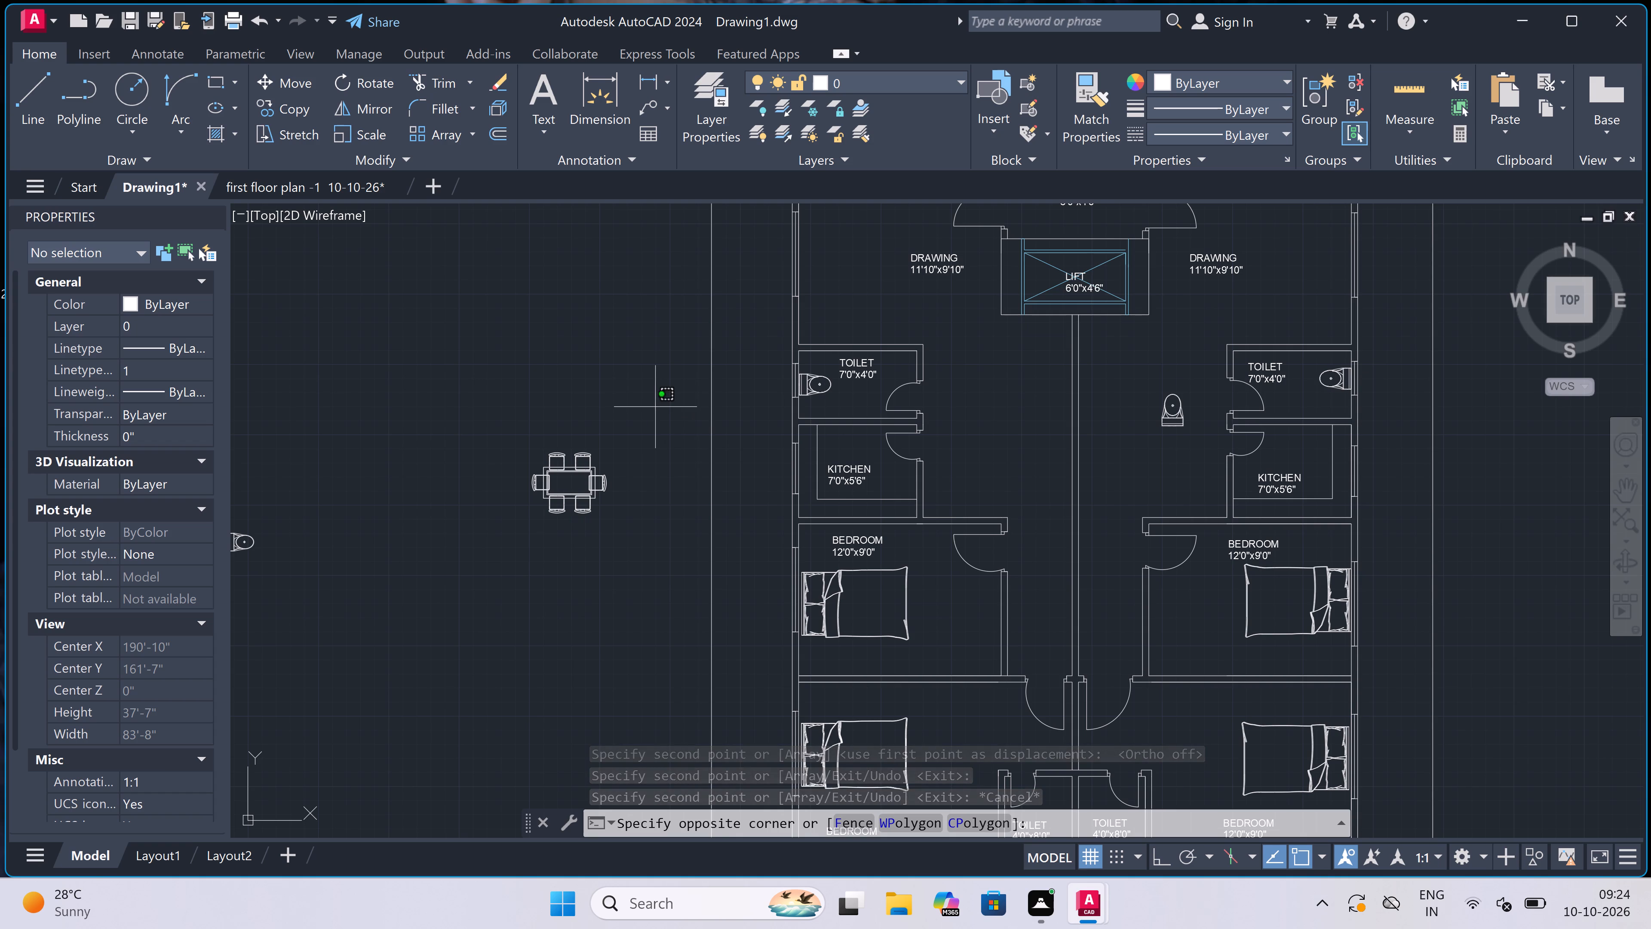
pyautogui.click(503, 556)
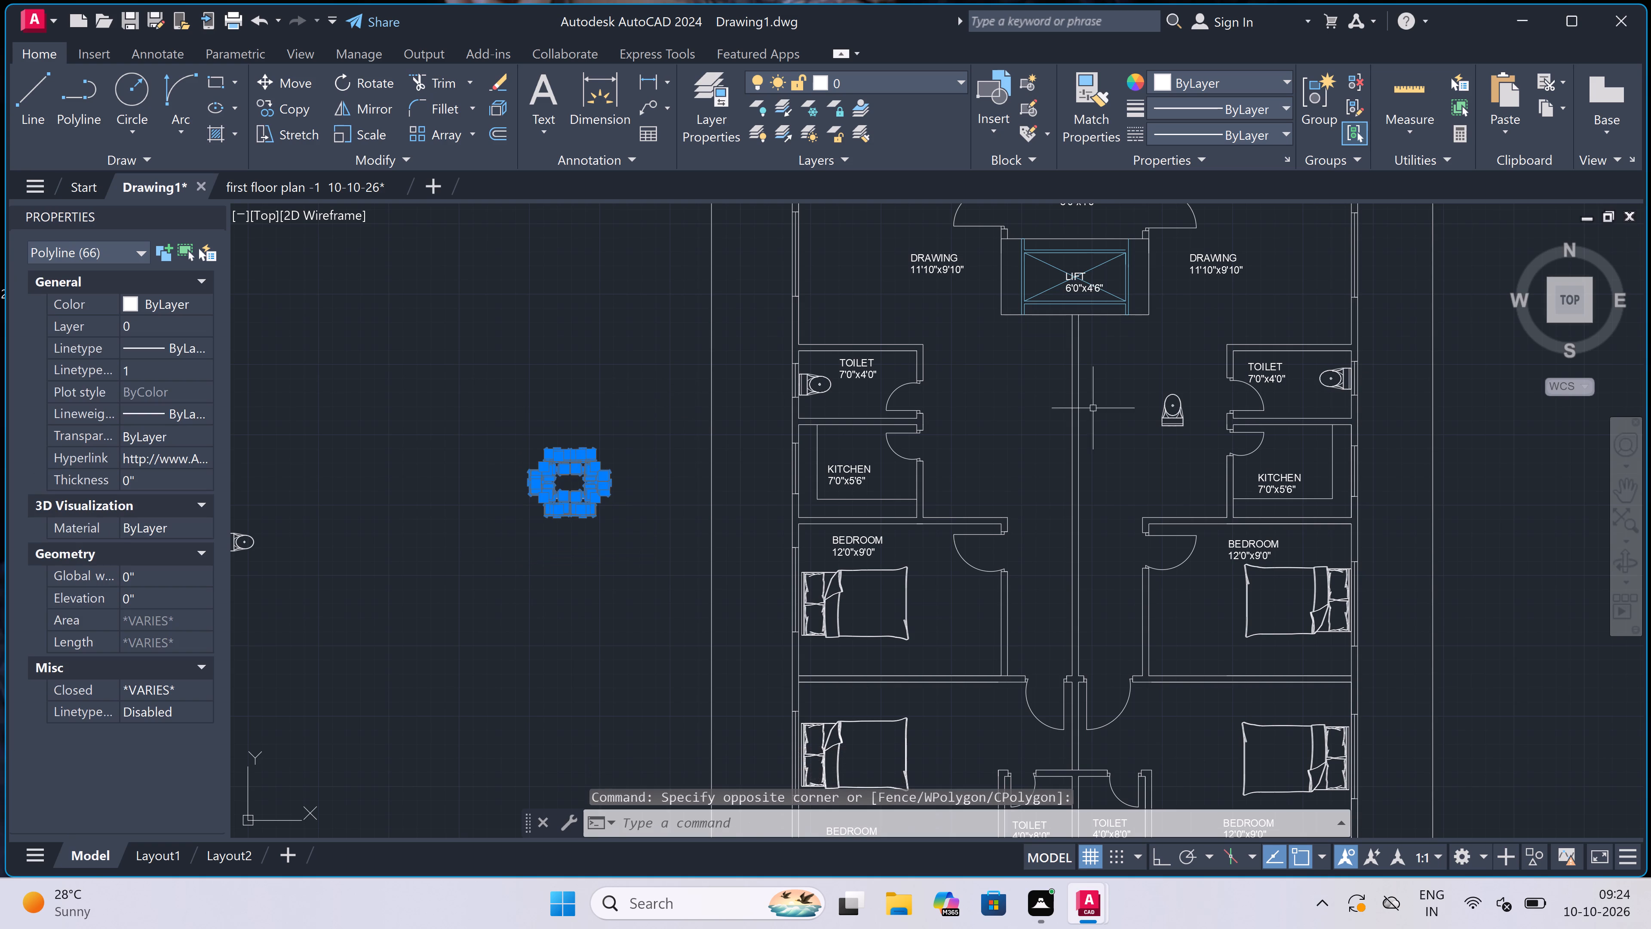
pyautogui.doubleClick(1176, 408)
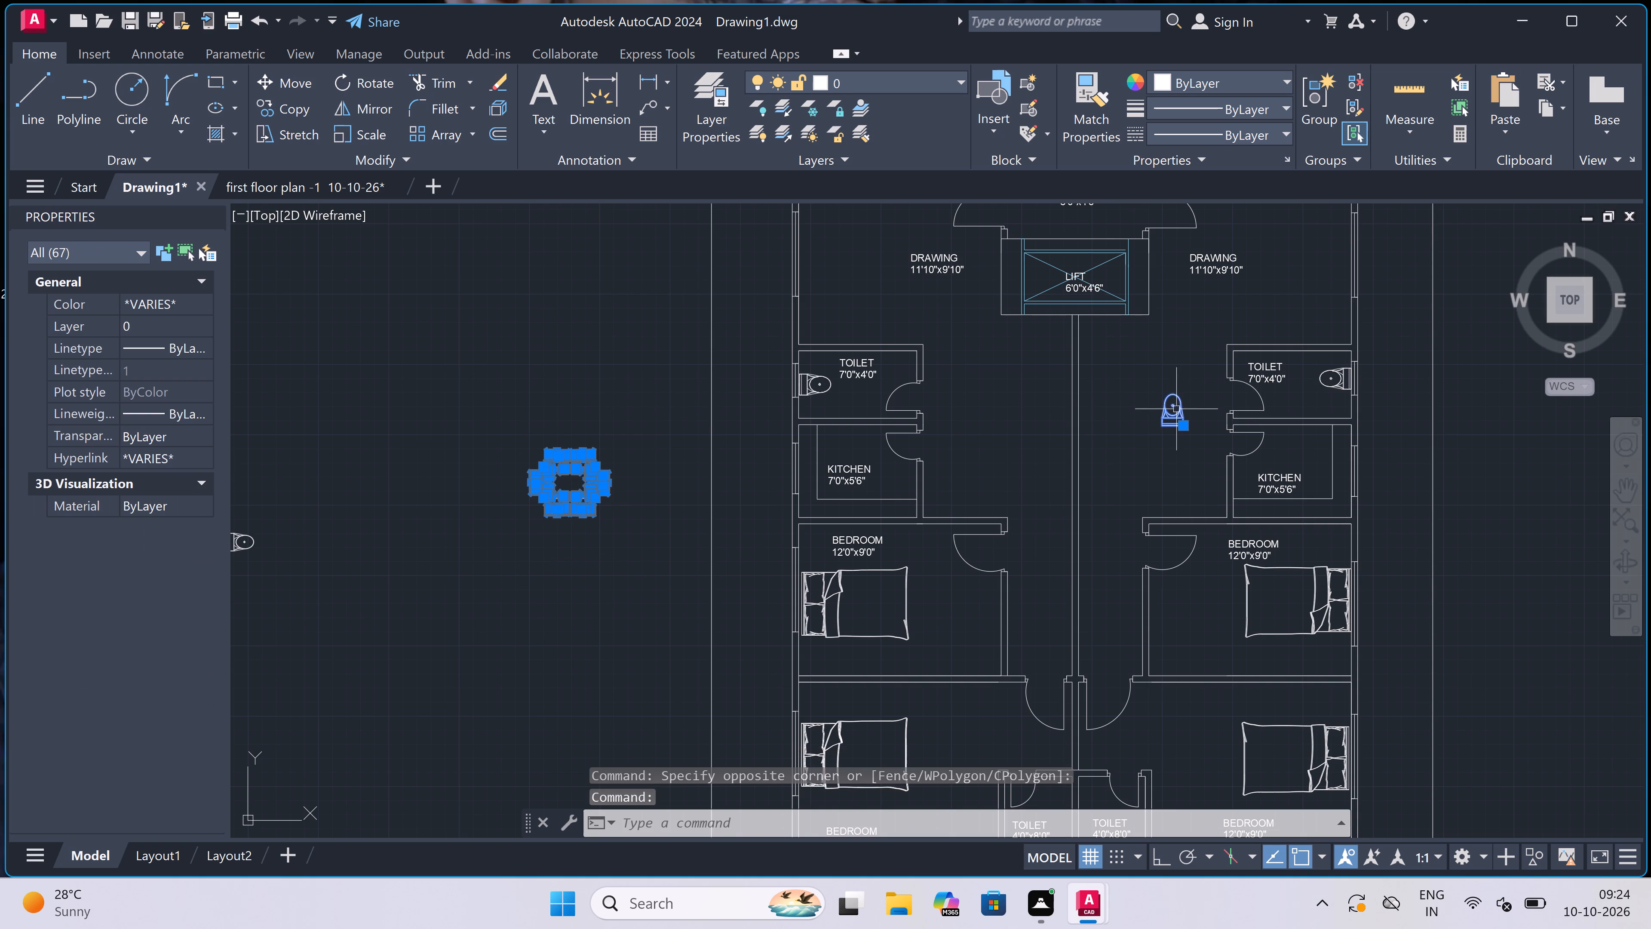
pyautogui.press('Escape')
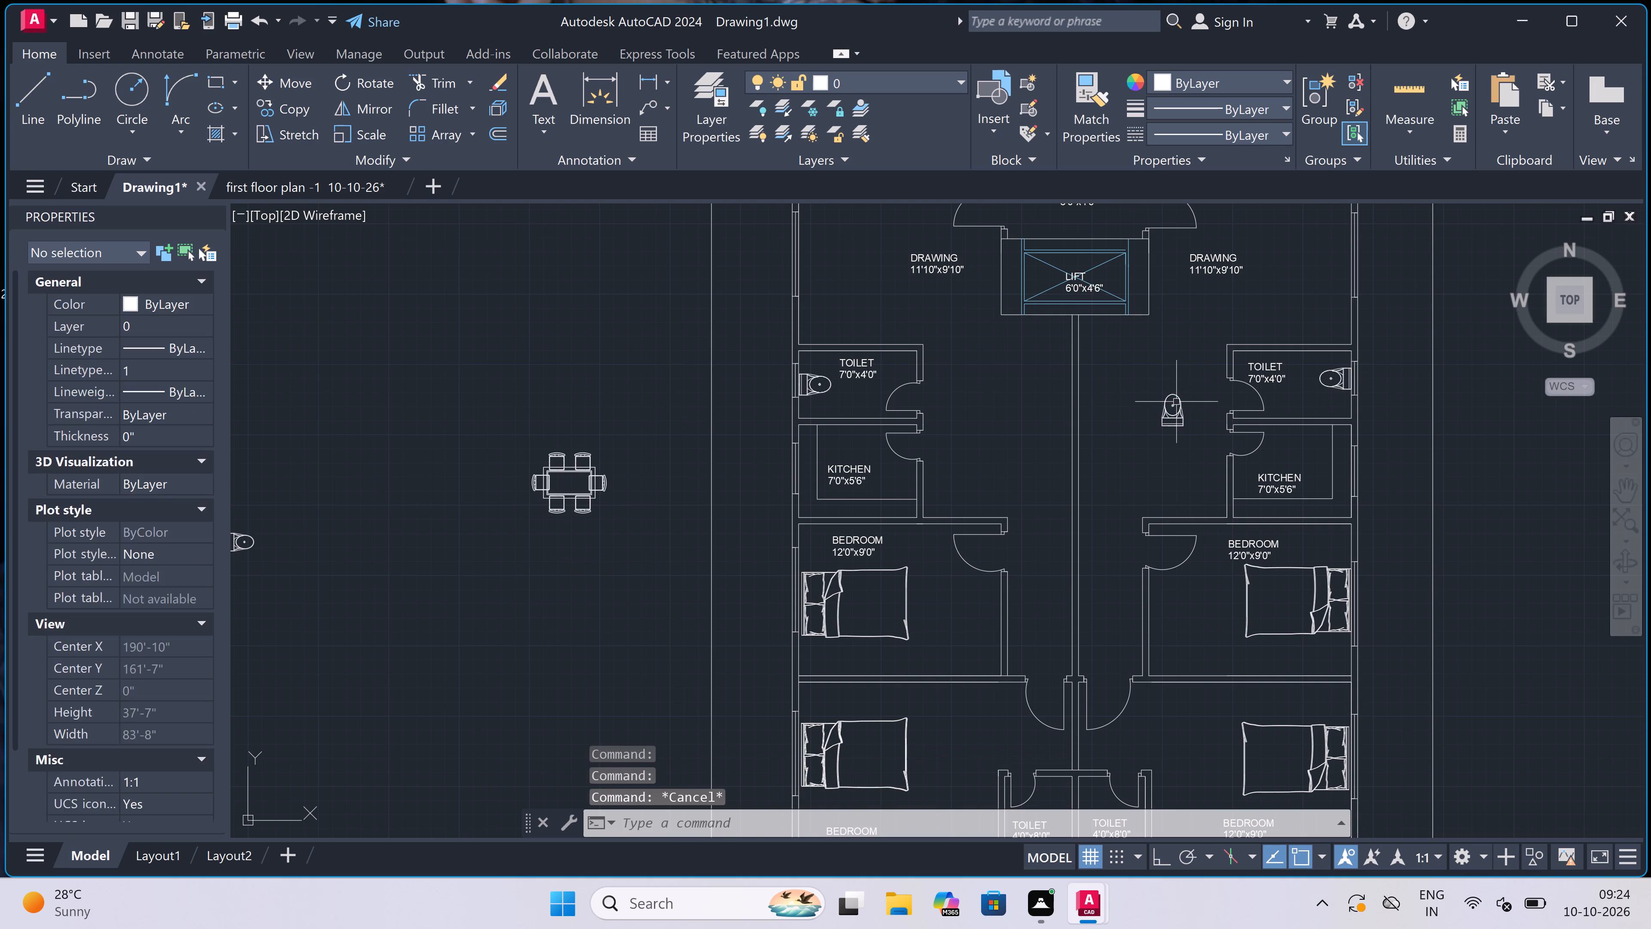
# Delete the spare WC standing in the open space west of the east 7'0"x4'0" toilet.
pyautogui.click(1176, 402)
pyautogui.press('Delete')
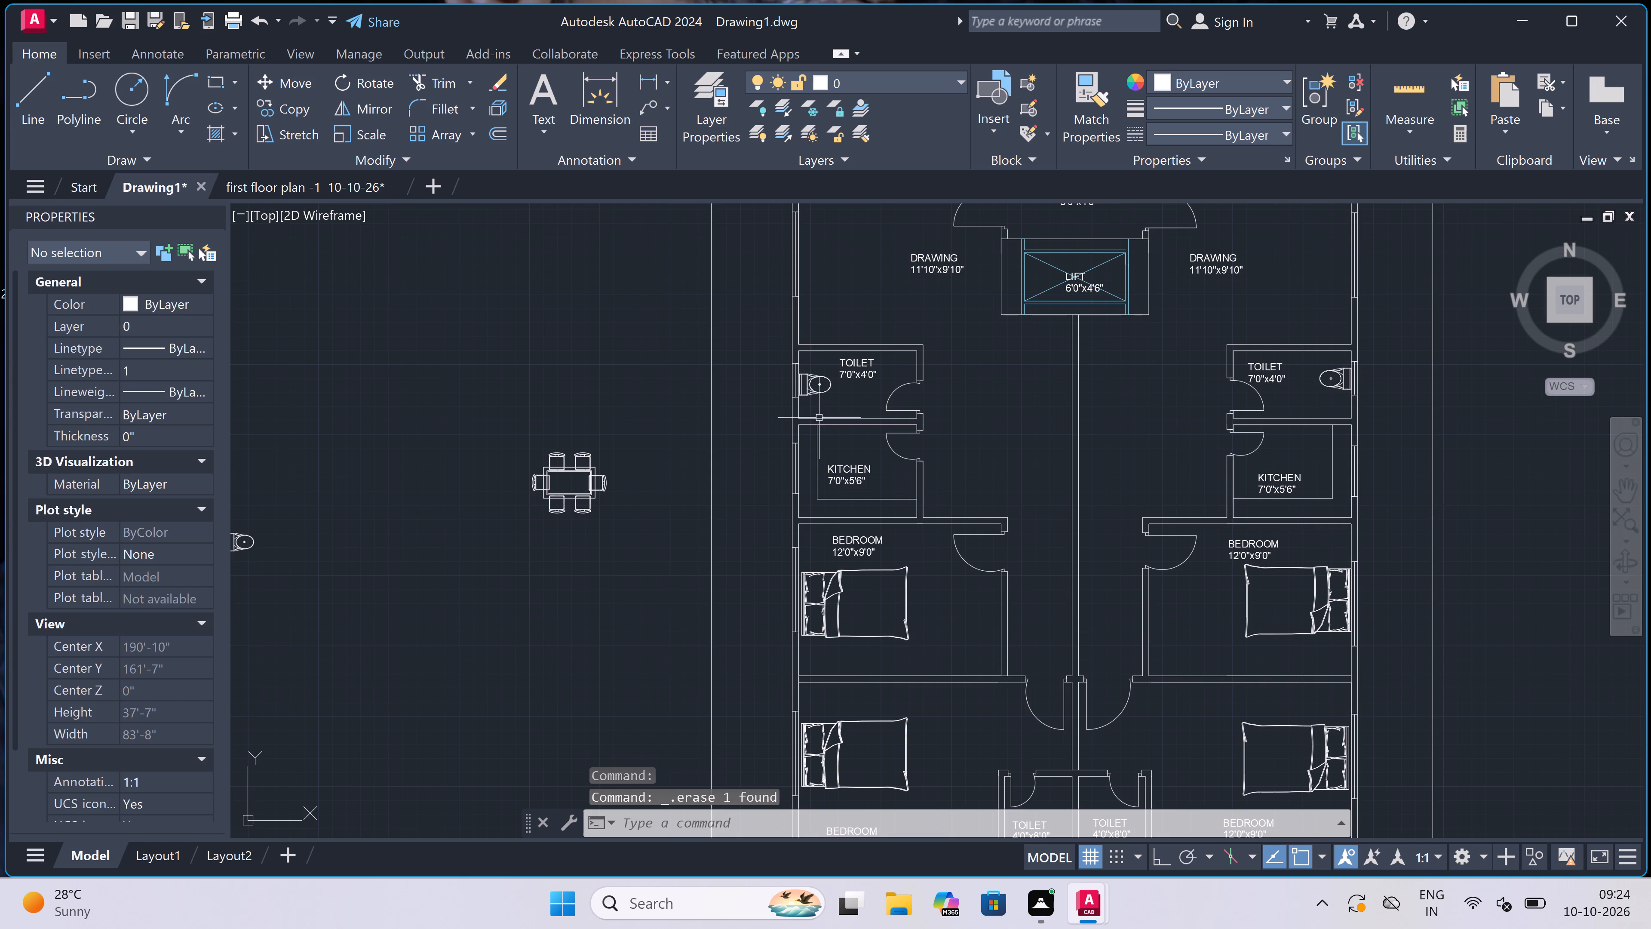
# Scale the dining set outside the plan down freehand, using the back of its northeast chair as base point.
pyautogui.click(632, 401)
pyautogui.doubleClick(493, 575)
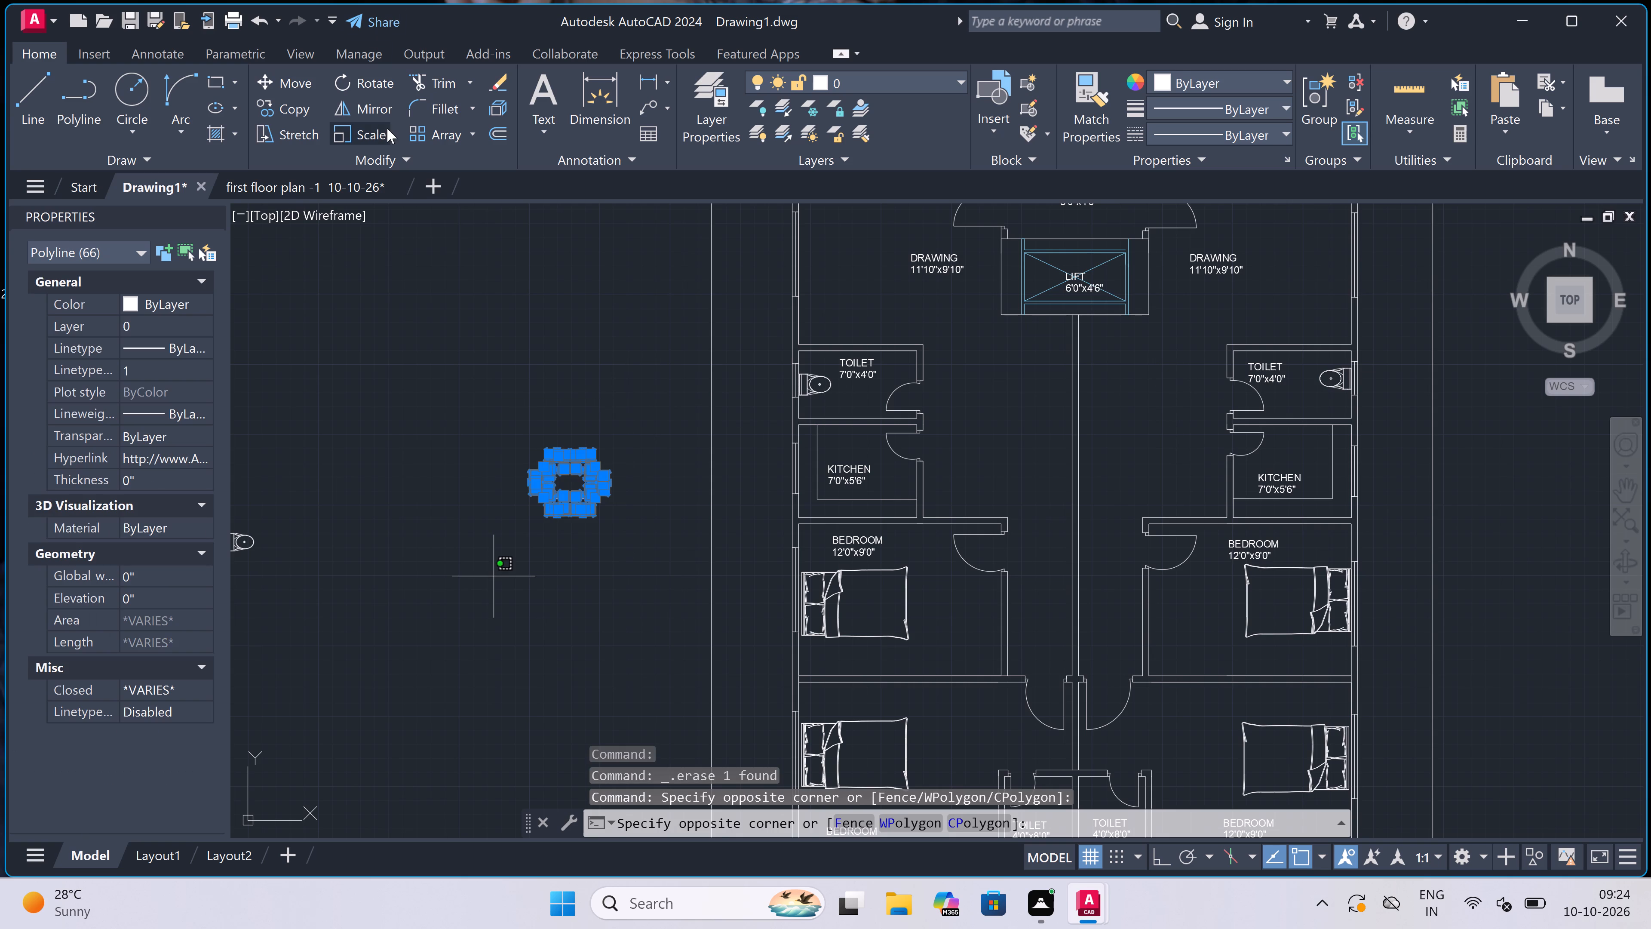
pyautogui.click(364, 127)
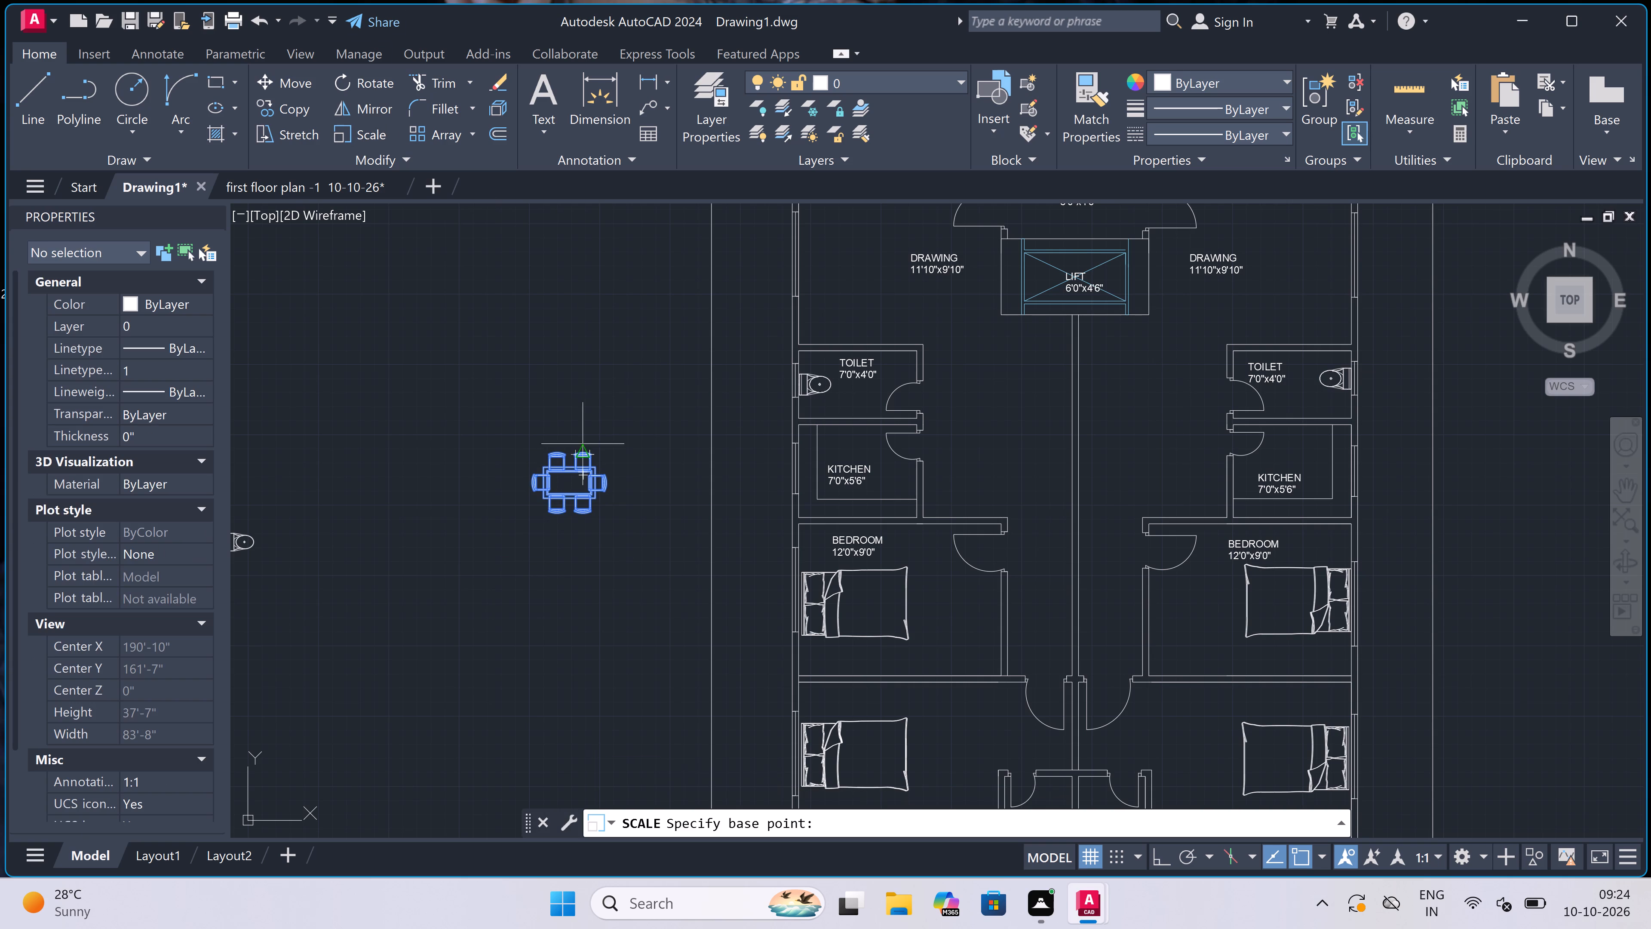
pyautogui.click(580, 457)
pyautogui.scroll(3, 595, 421)
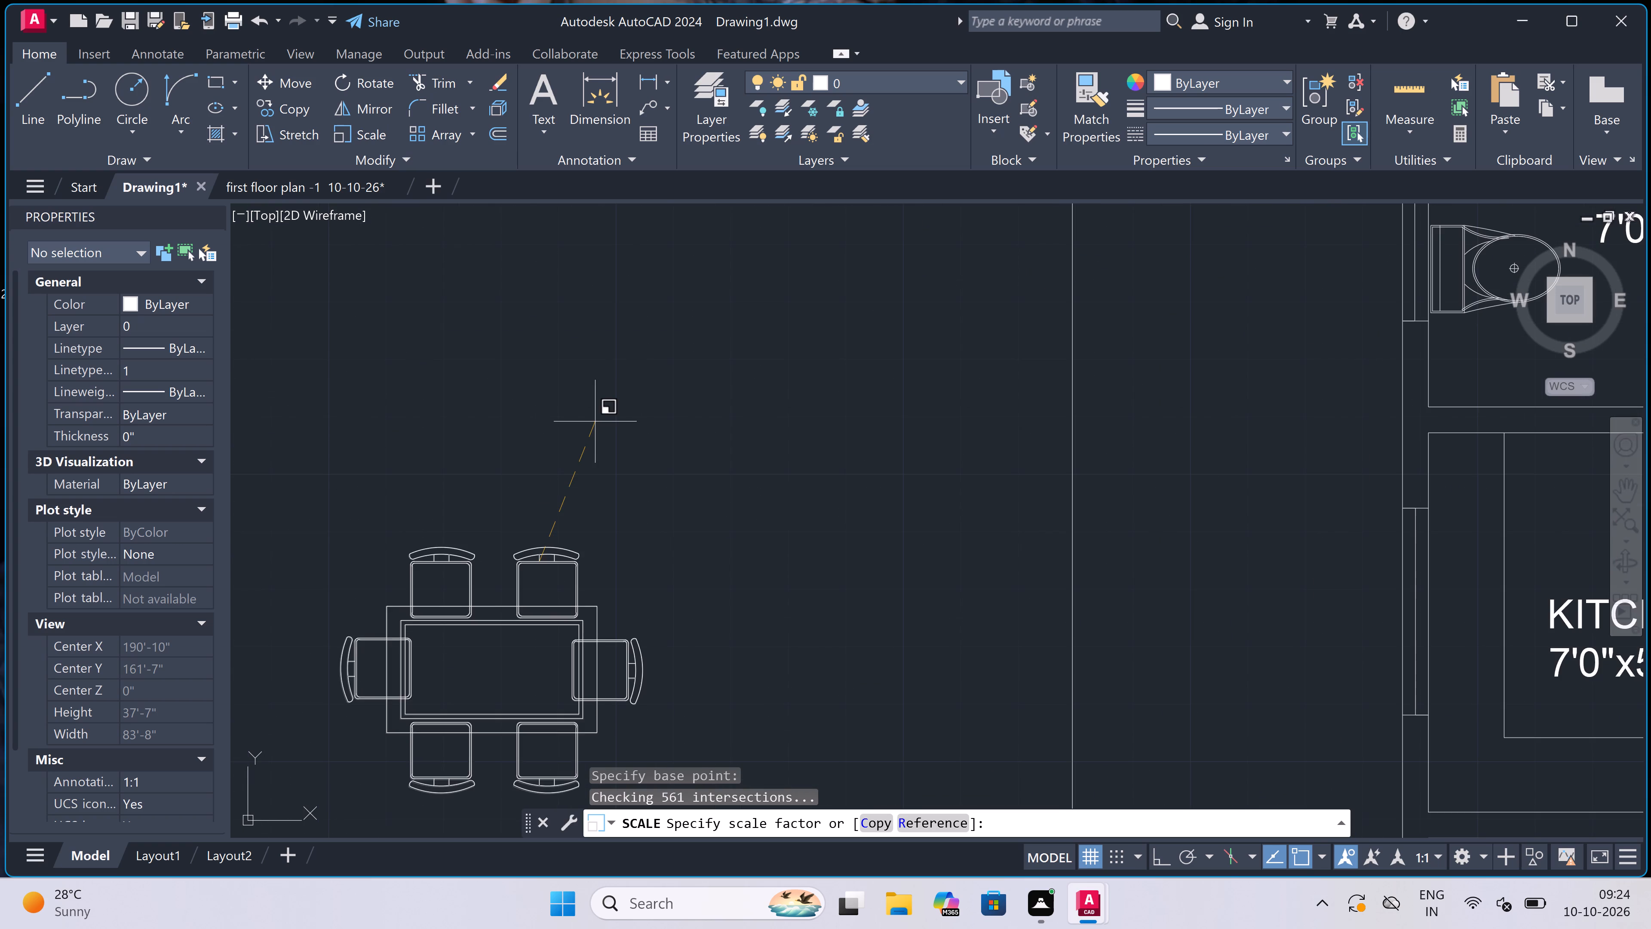
pyautogui.doubleClick(572, 458)
pyautogui.scroll(-2, 574, 458)
# Copy the scaled-down dining set by its table's centre to both sides of the central wall south of the lift, between the 7'0"x4'0" toilets.
pyautogui.doubleClick(624, 456)
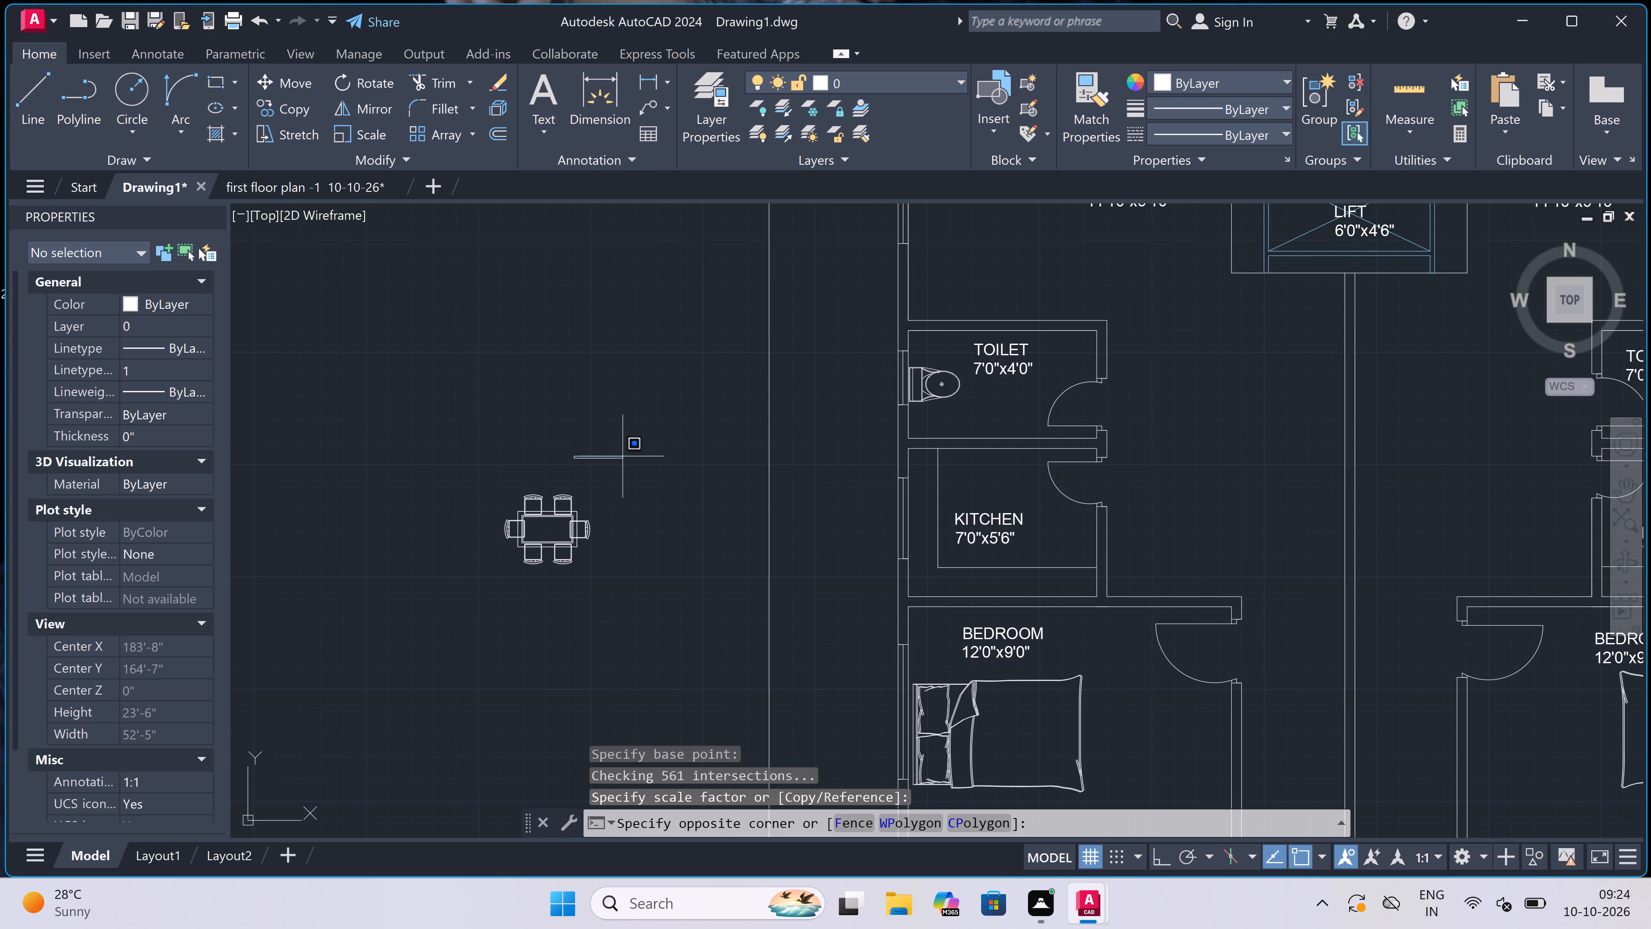
pyautogui.doubleClick(612, 453)
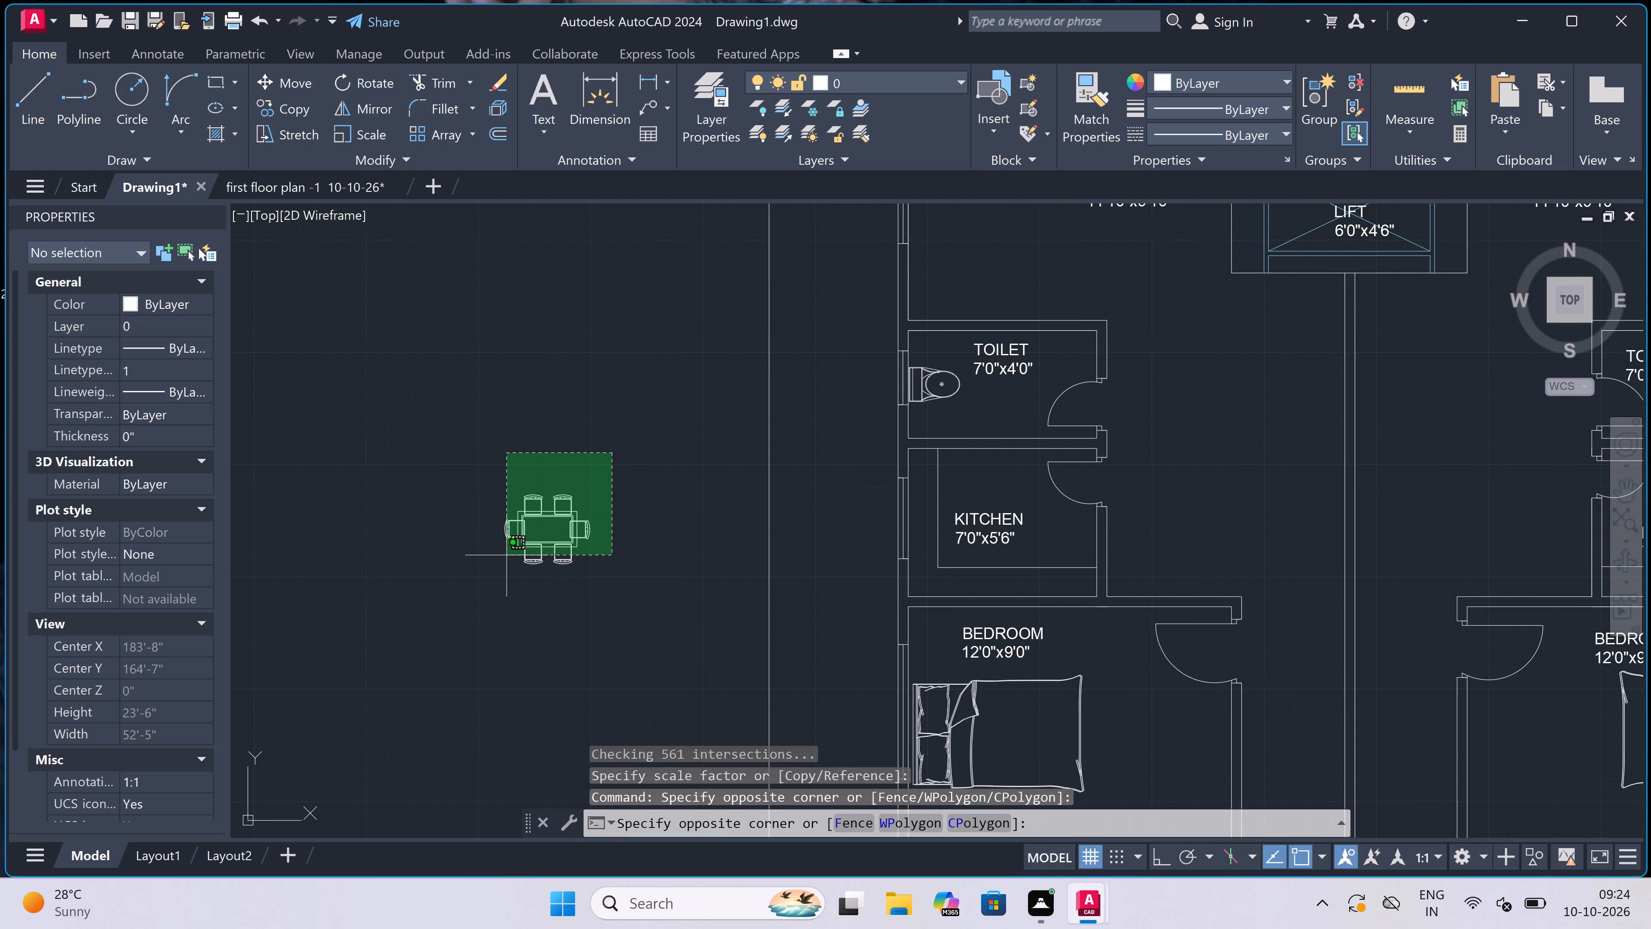
pyautogui.tripleClick(496, 575)
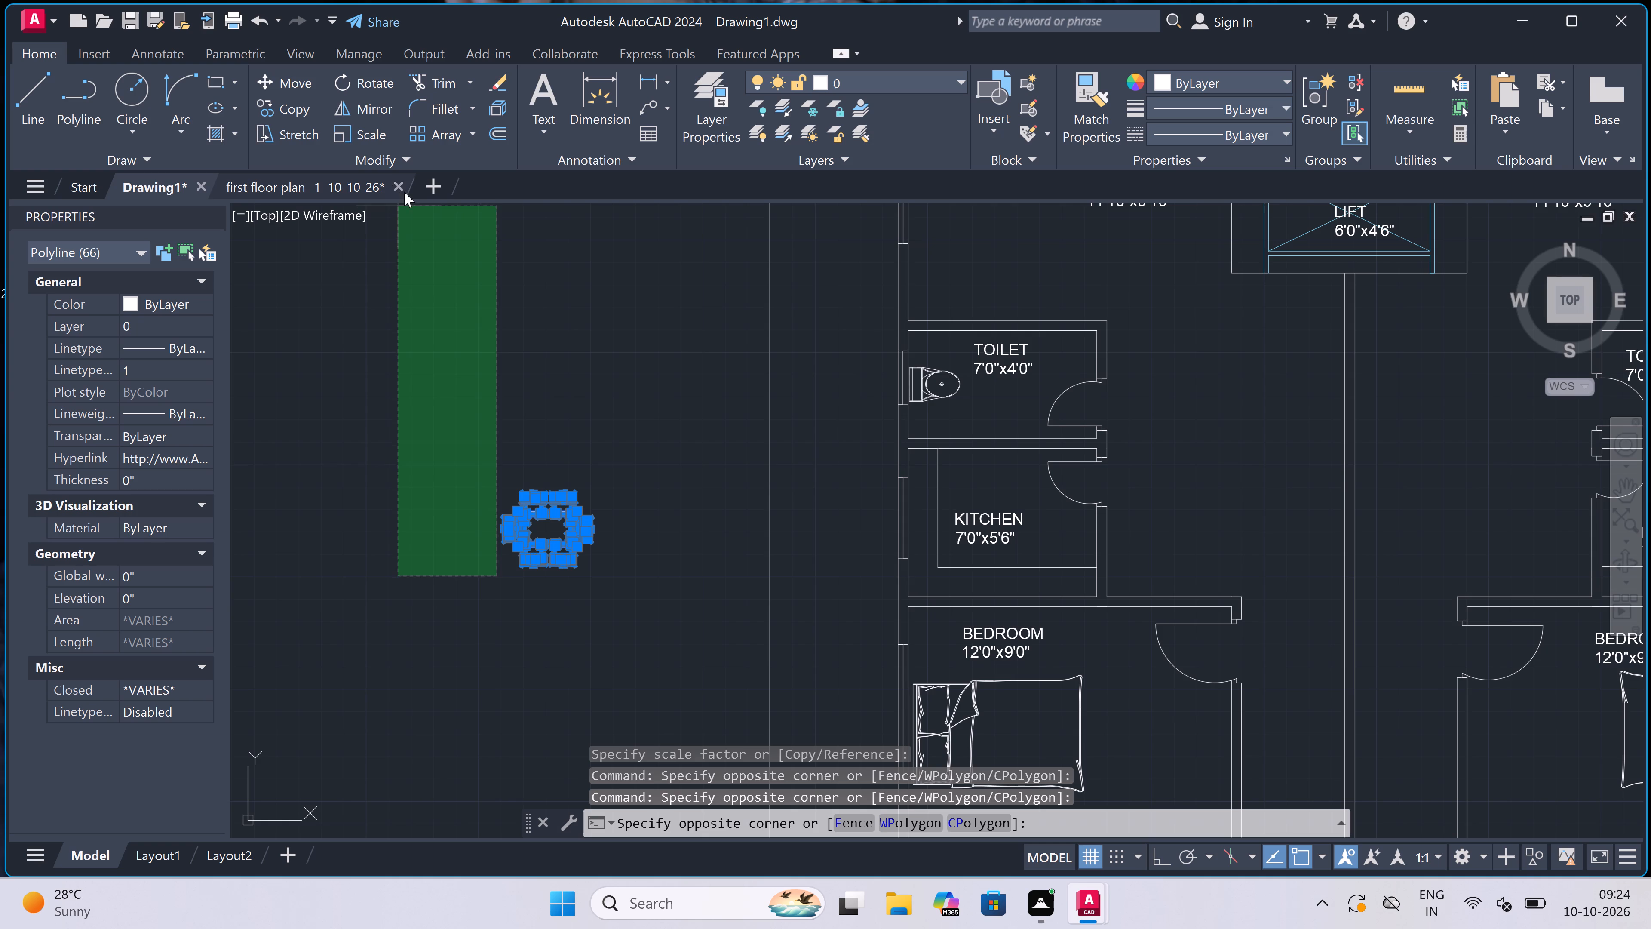
pyautogui.press('Escape')
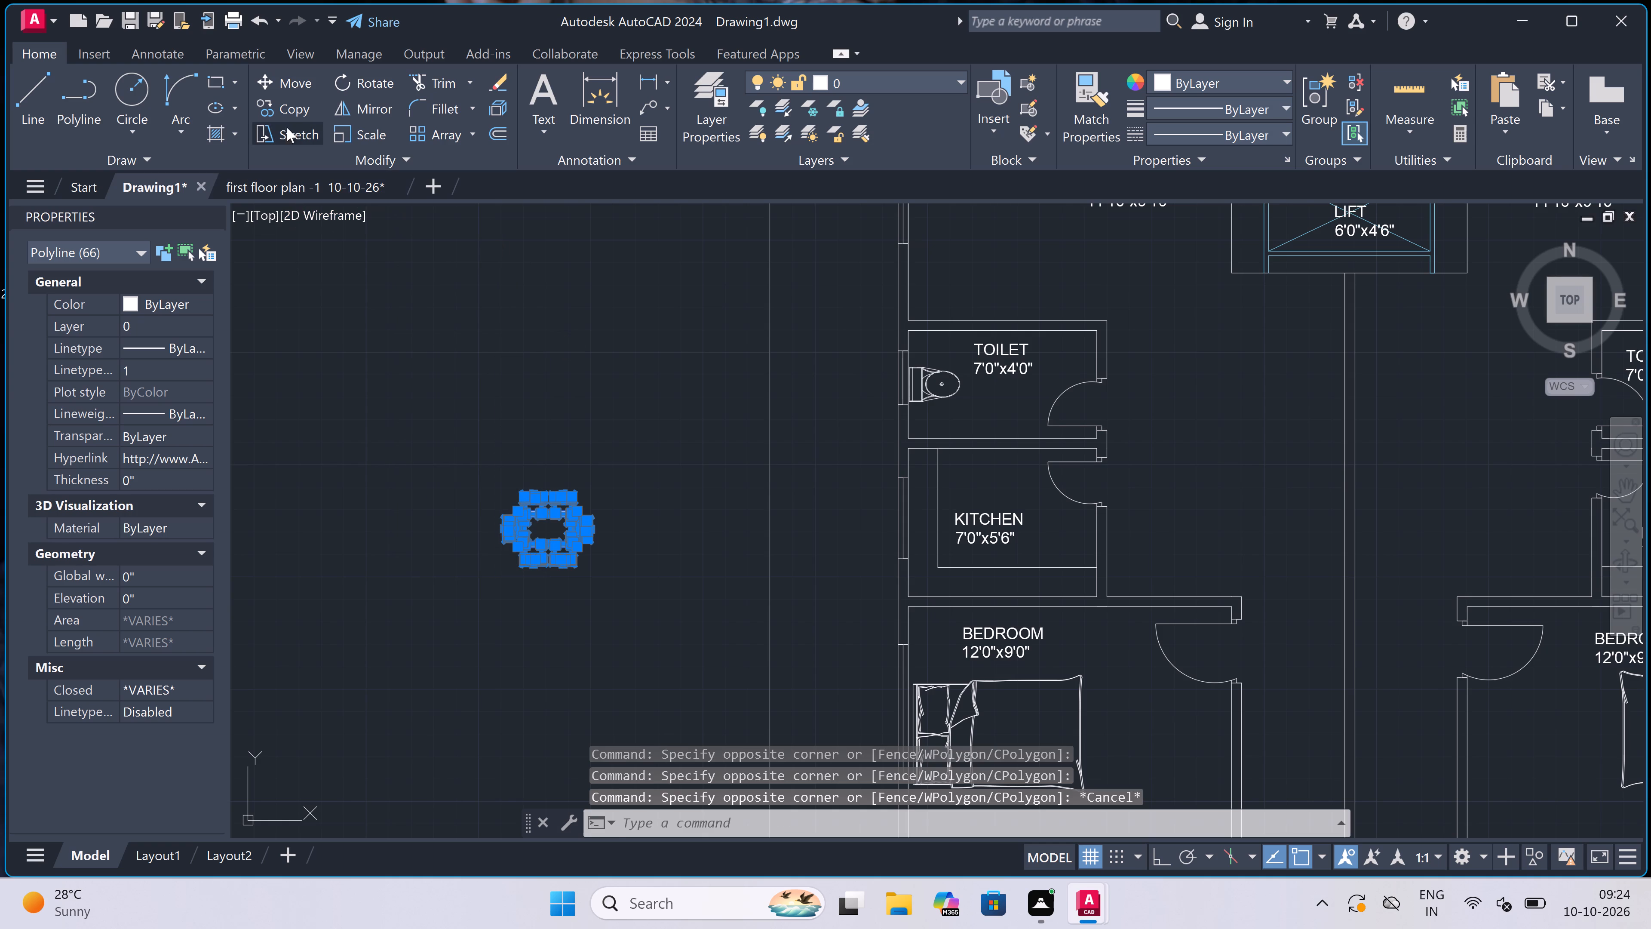
pyautogui.click(291, 98)
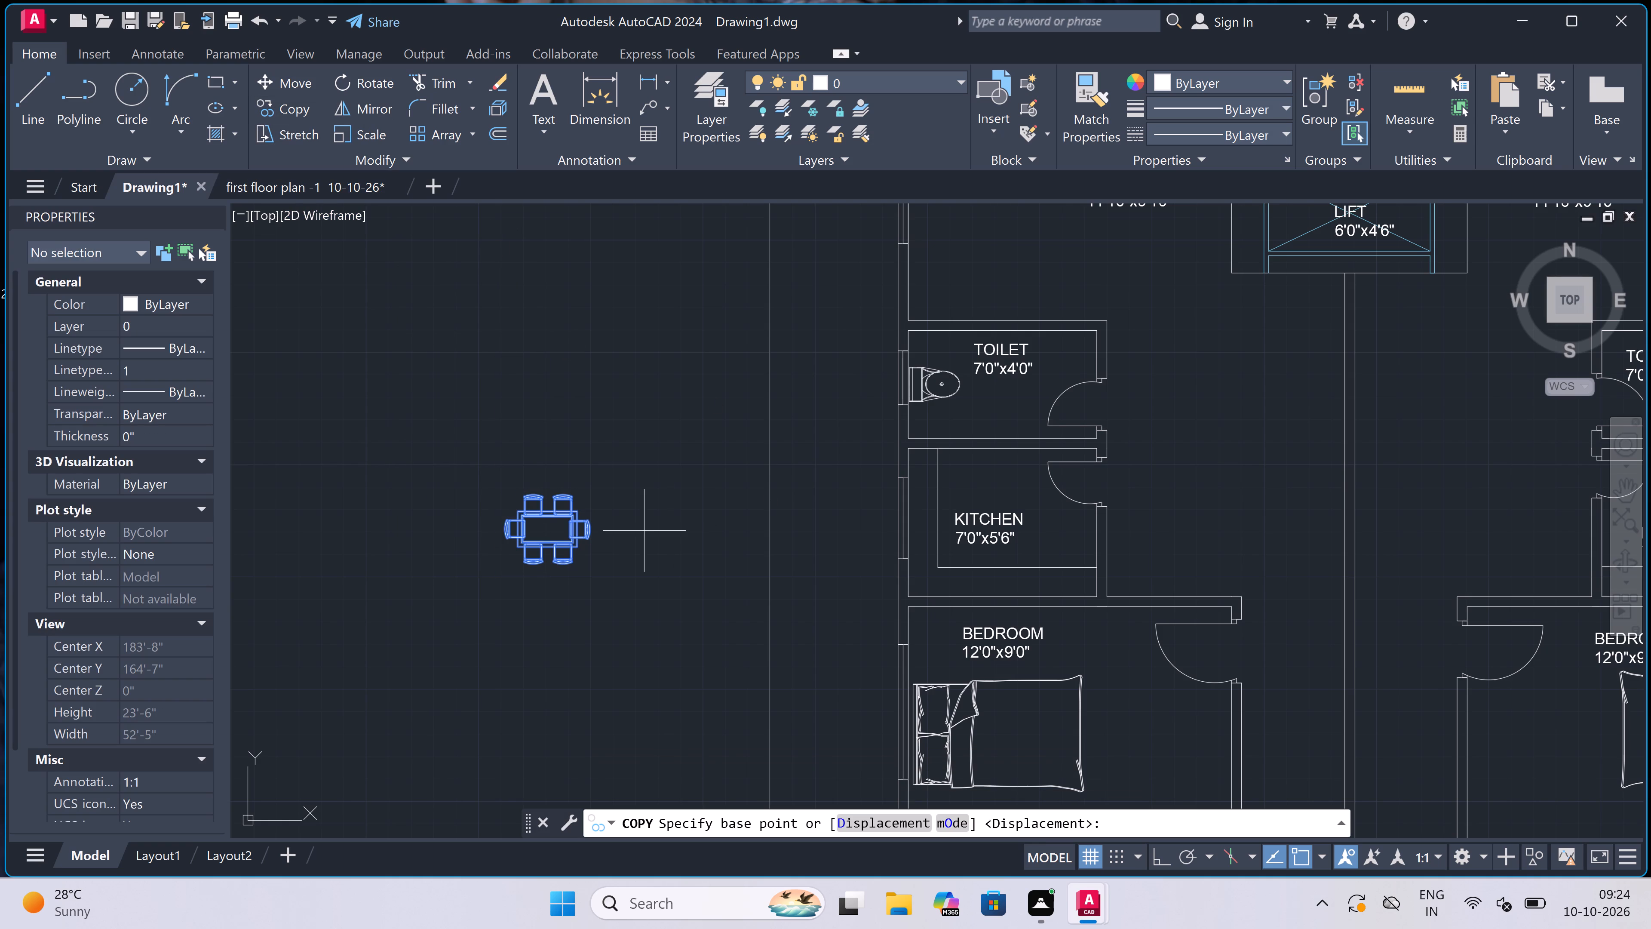
pyautogui.doubleClick(542, 534)
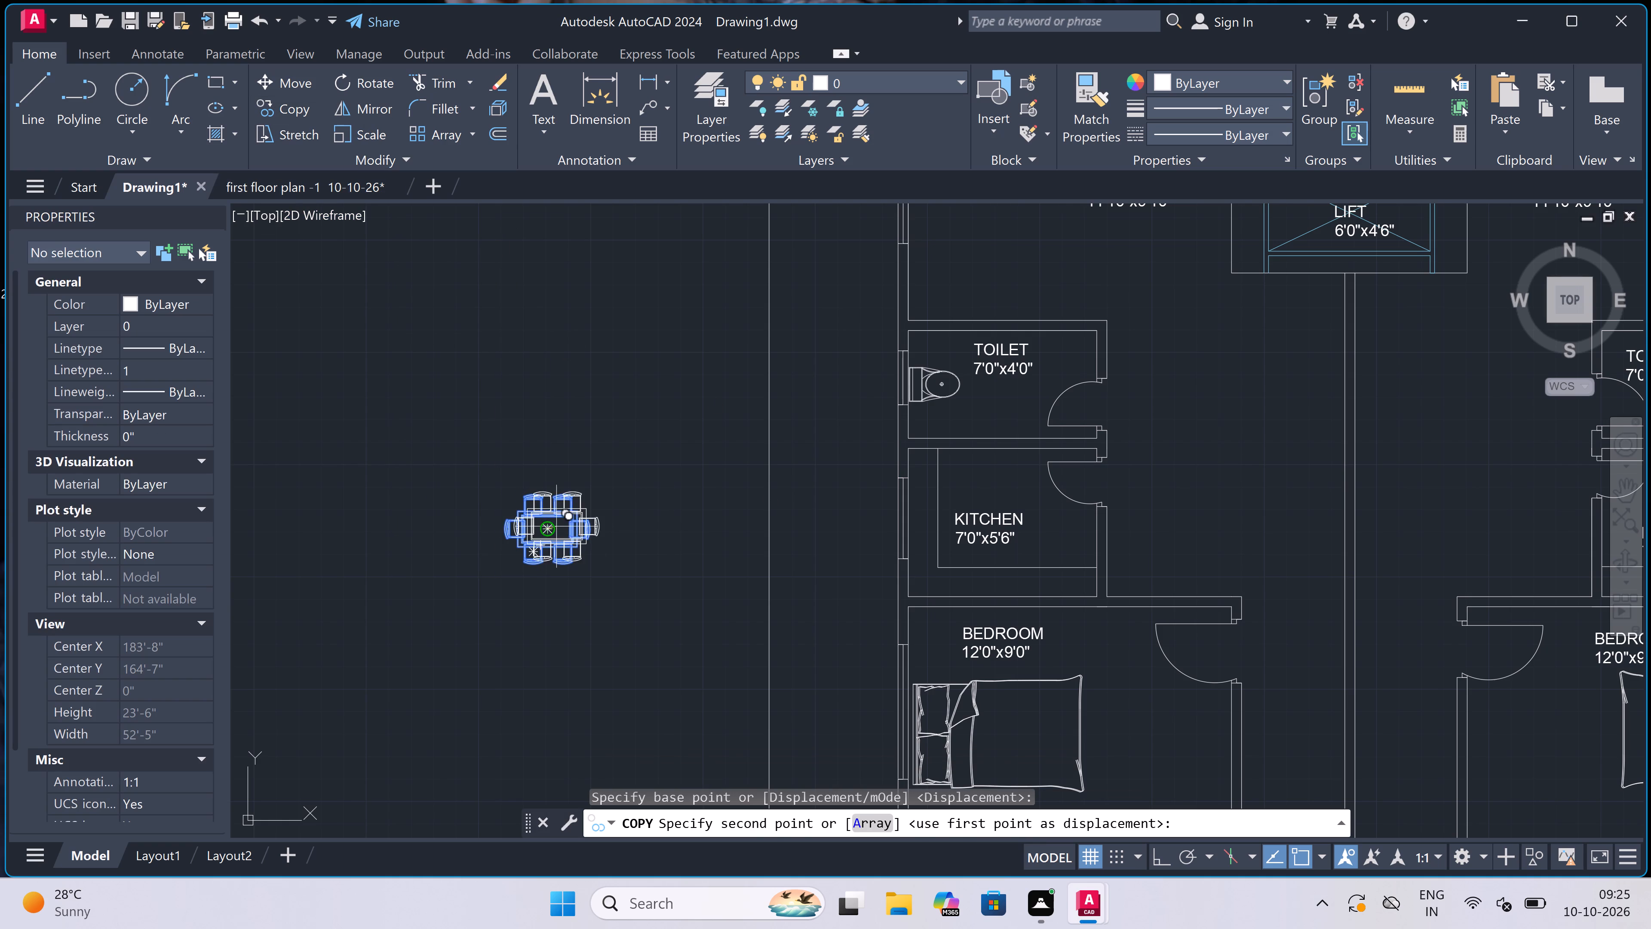
pyautogui.scroll(-3, 825, 468)
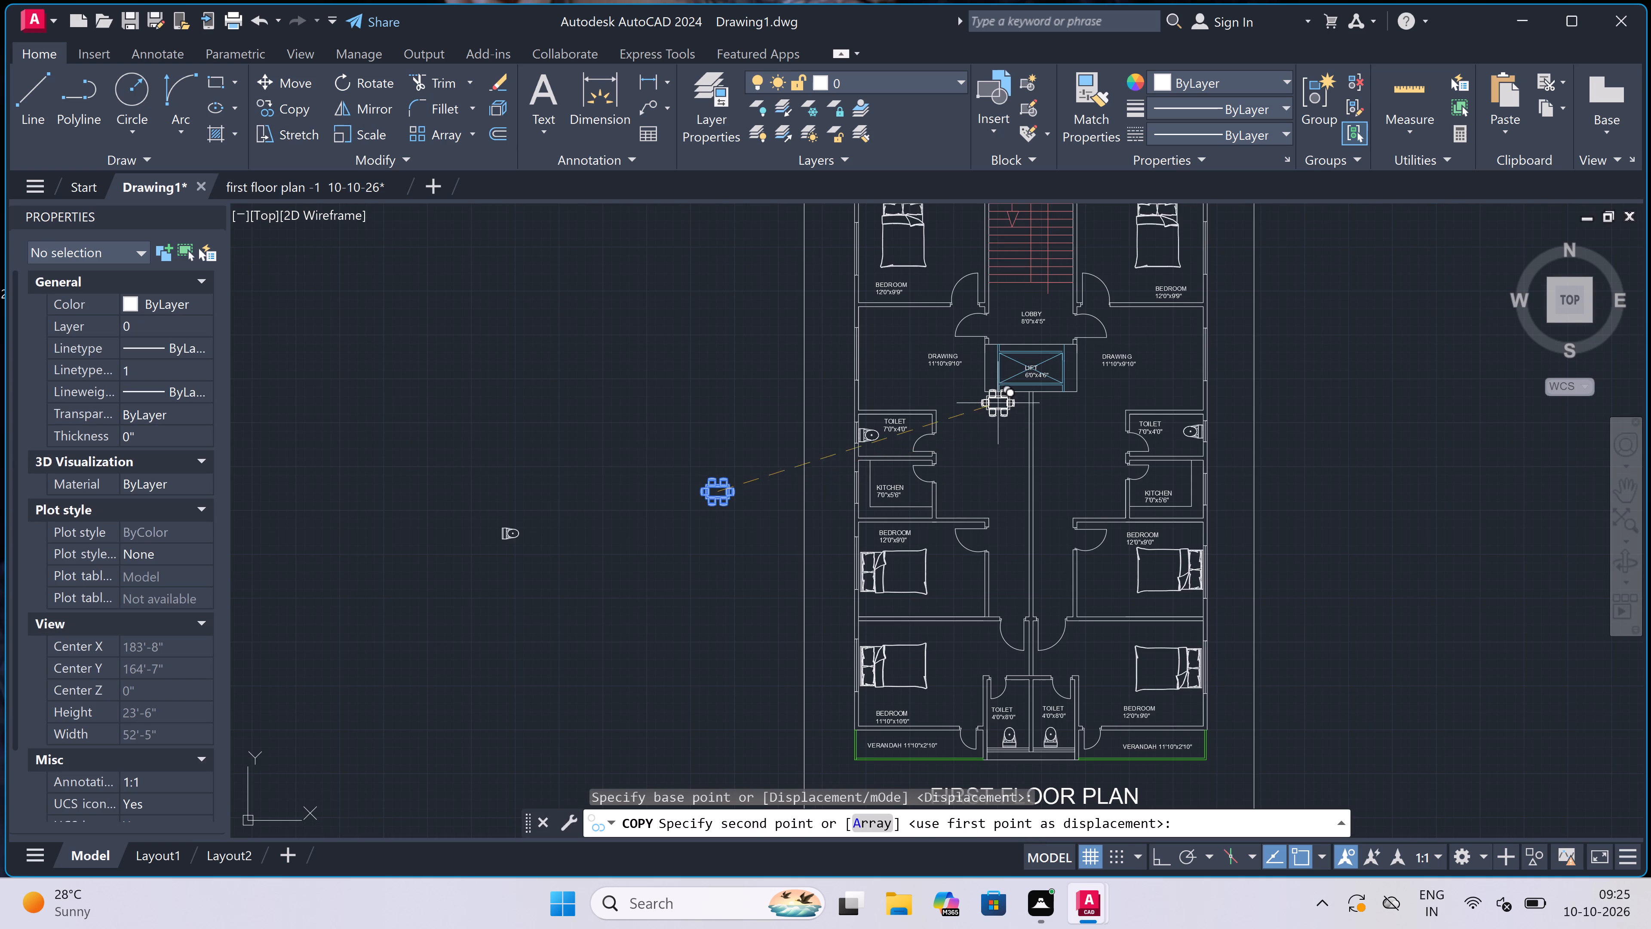
pyautogui.scroll(2, 979, 366)
pyautogui.scroll(-1, 979, 366)
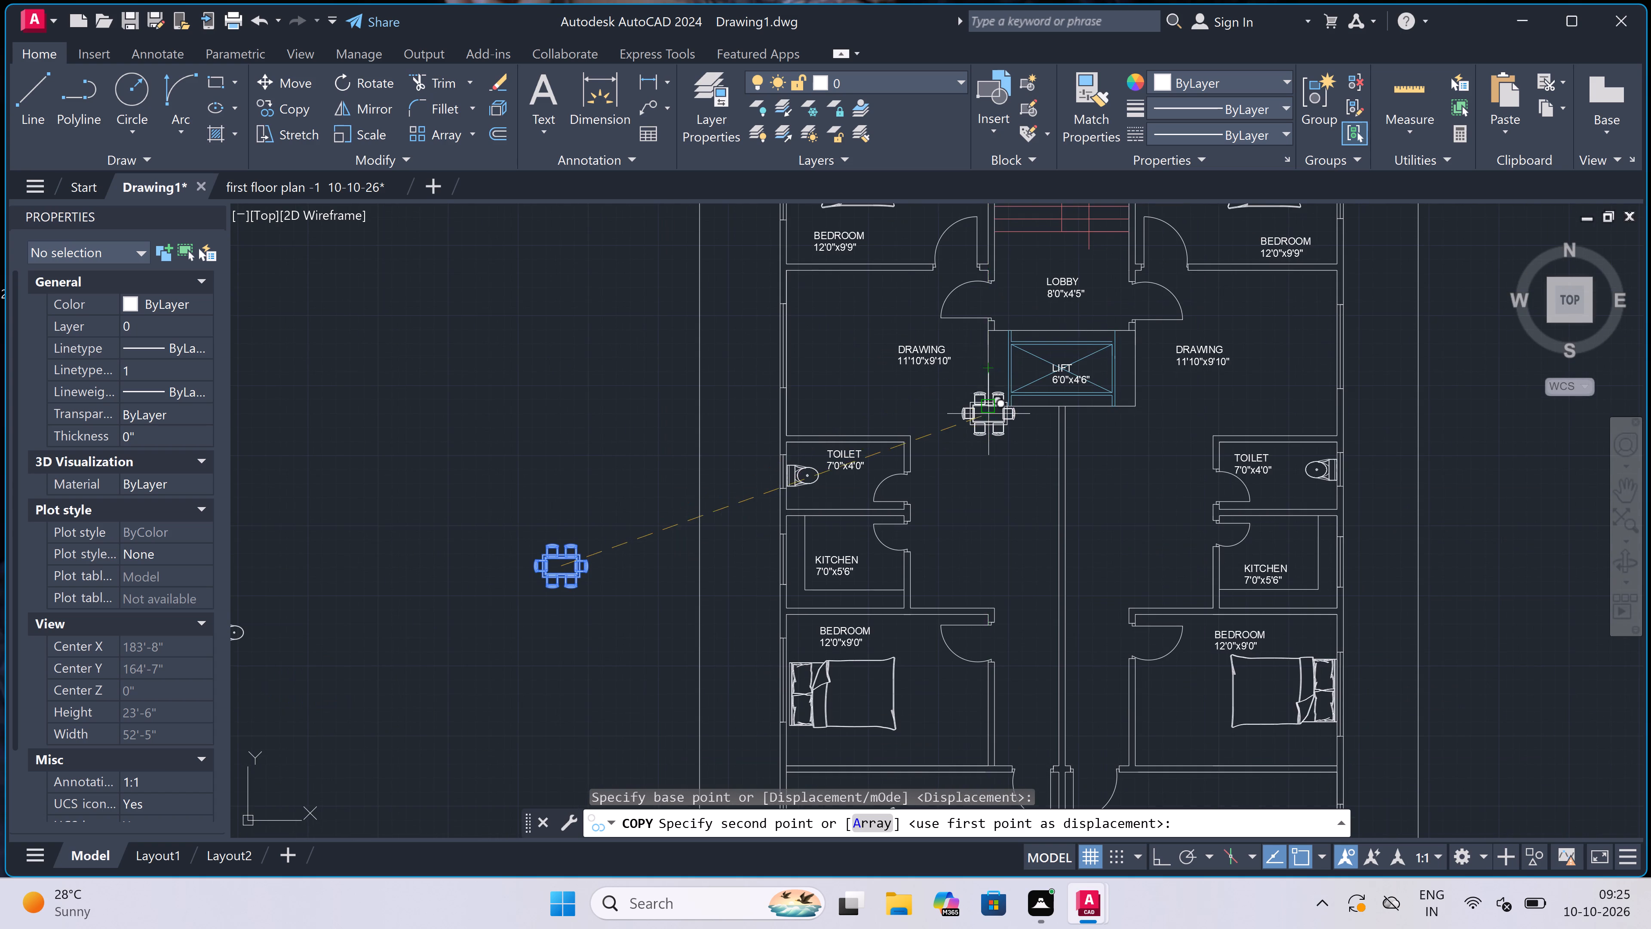
pyautogui.scroll(-2, 988, 414)
pyautogui.scroll(3, 997, 439)
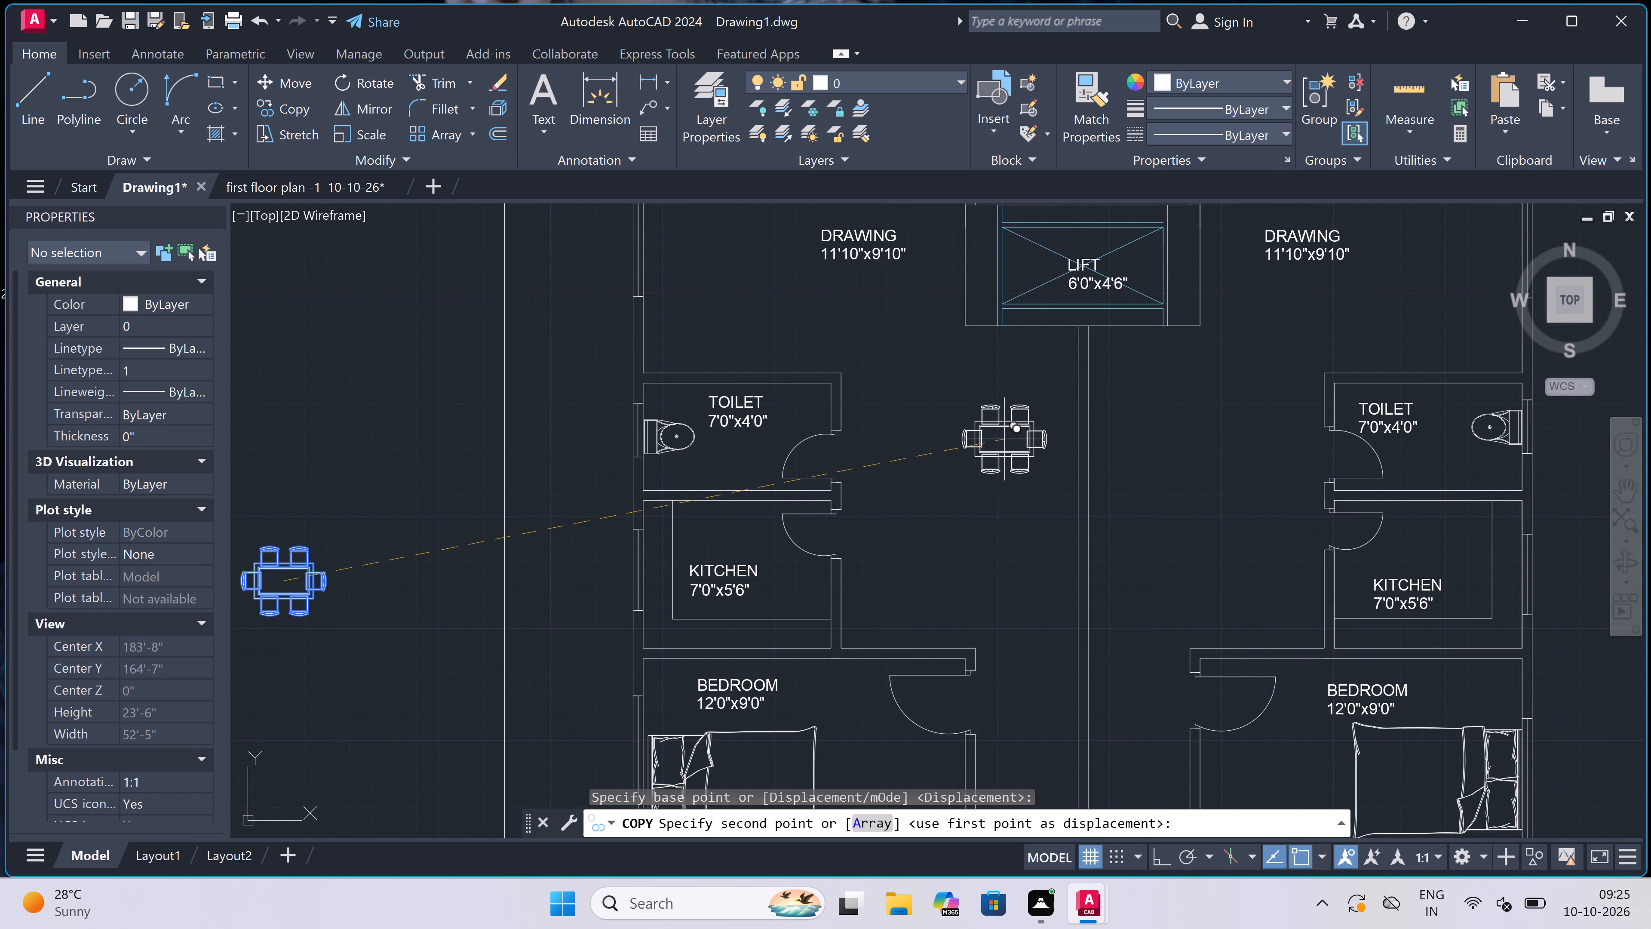
pyautogui.click(1017, 439)
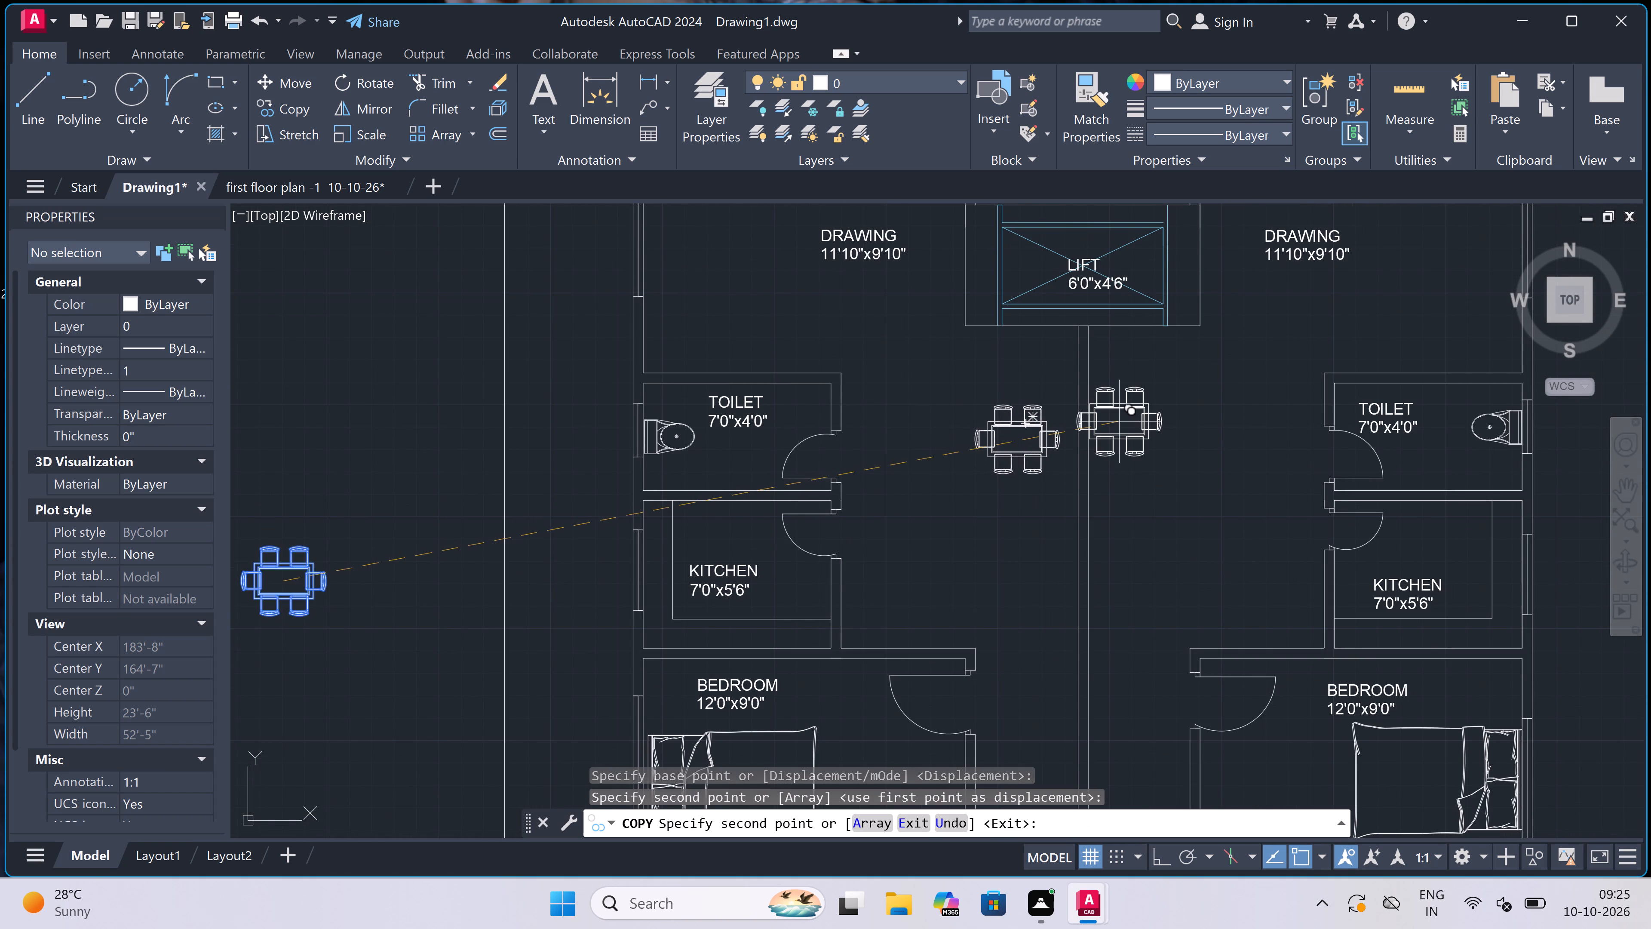
pyautogui.click(1147, 436)
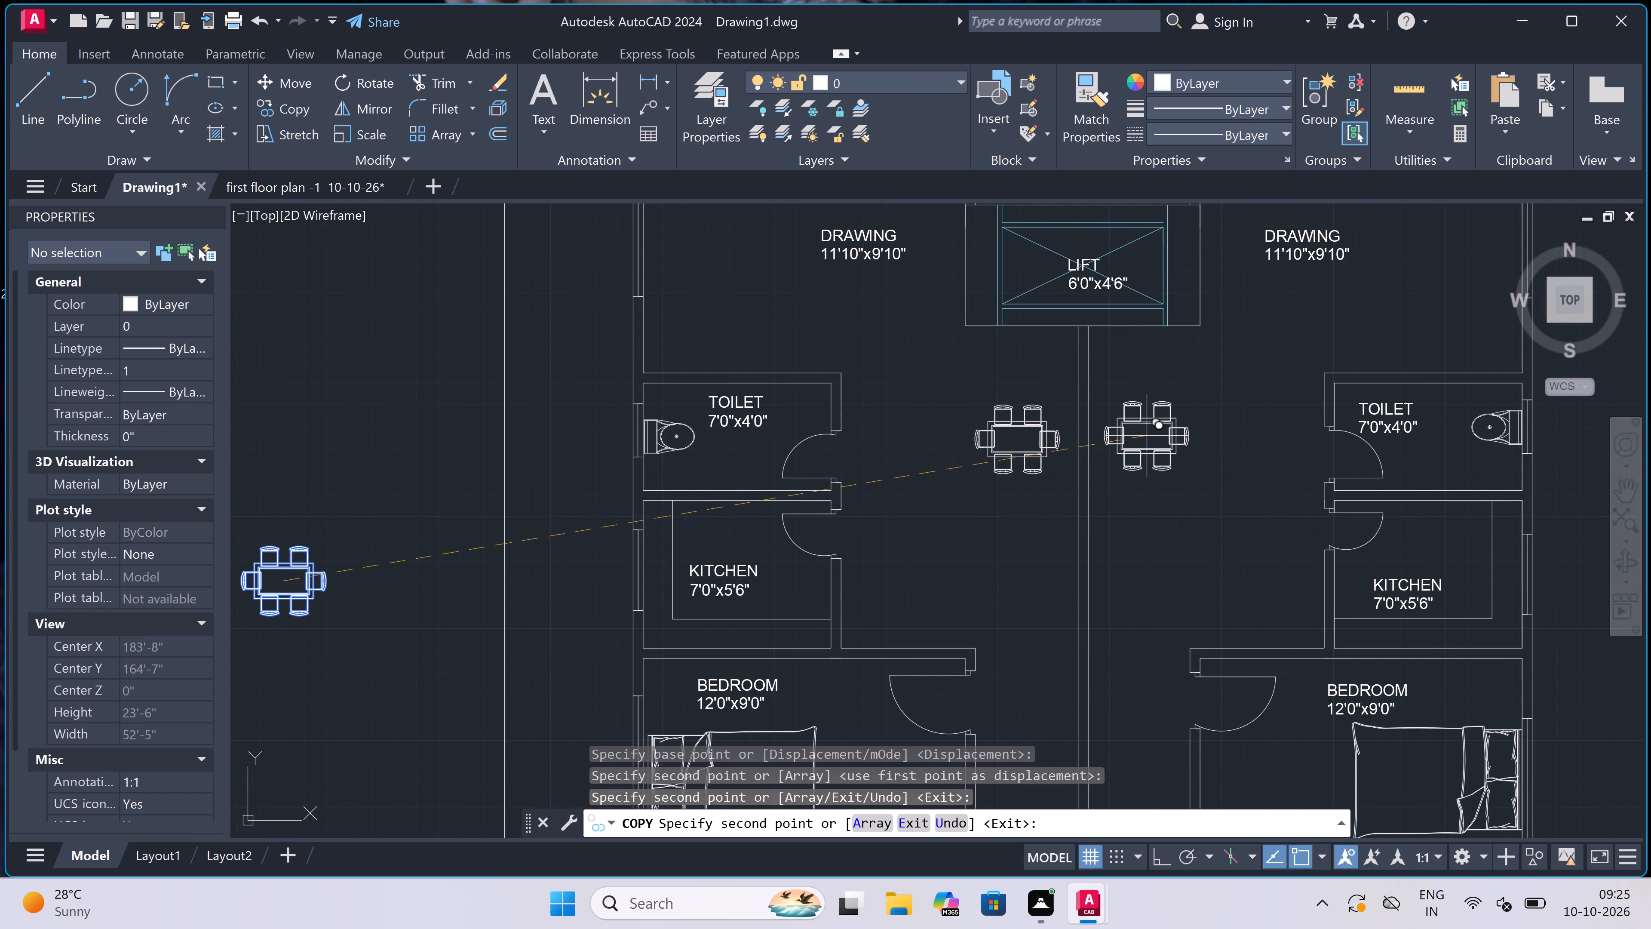
# End the copying and delete the spare dining set and WC standing outside the plan on its west side.
pyautogui.press('Escape')
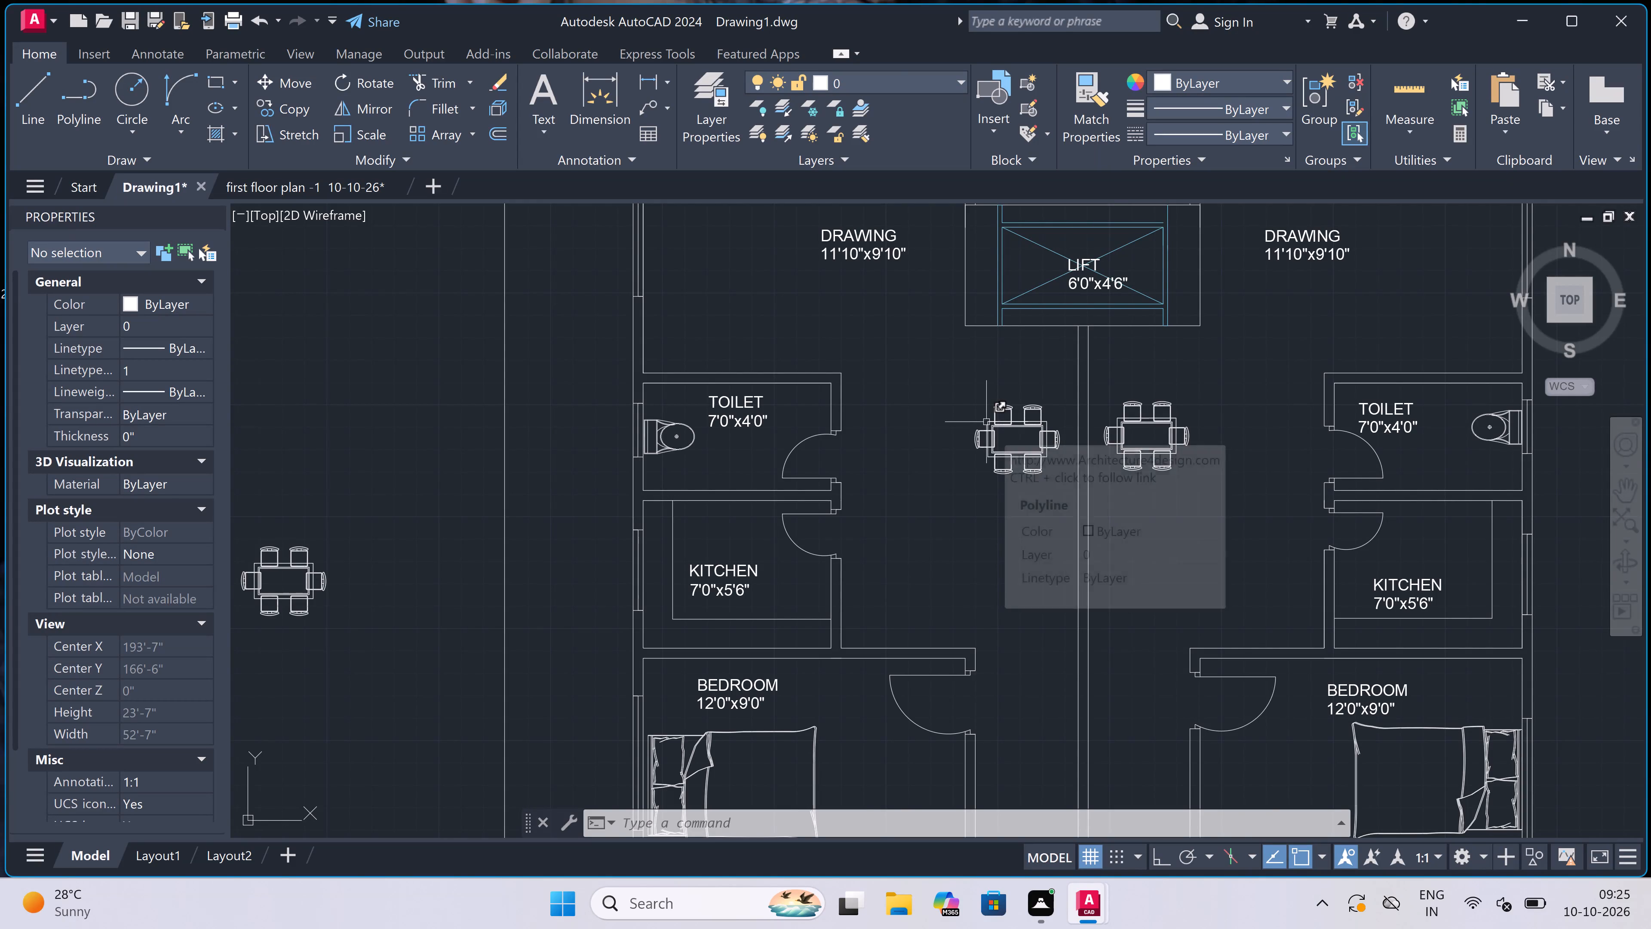
pyautogui.scroll(-3, 1004, 424)
pyautogui.scroll(3, 1004, 422)
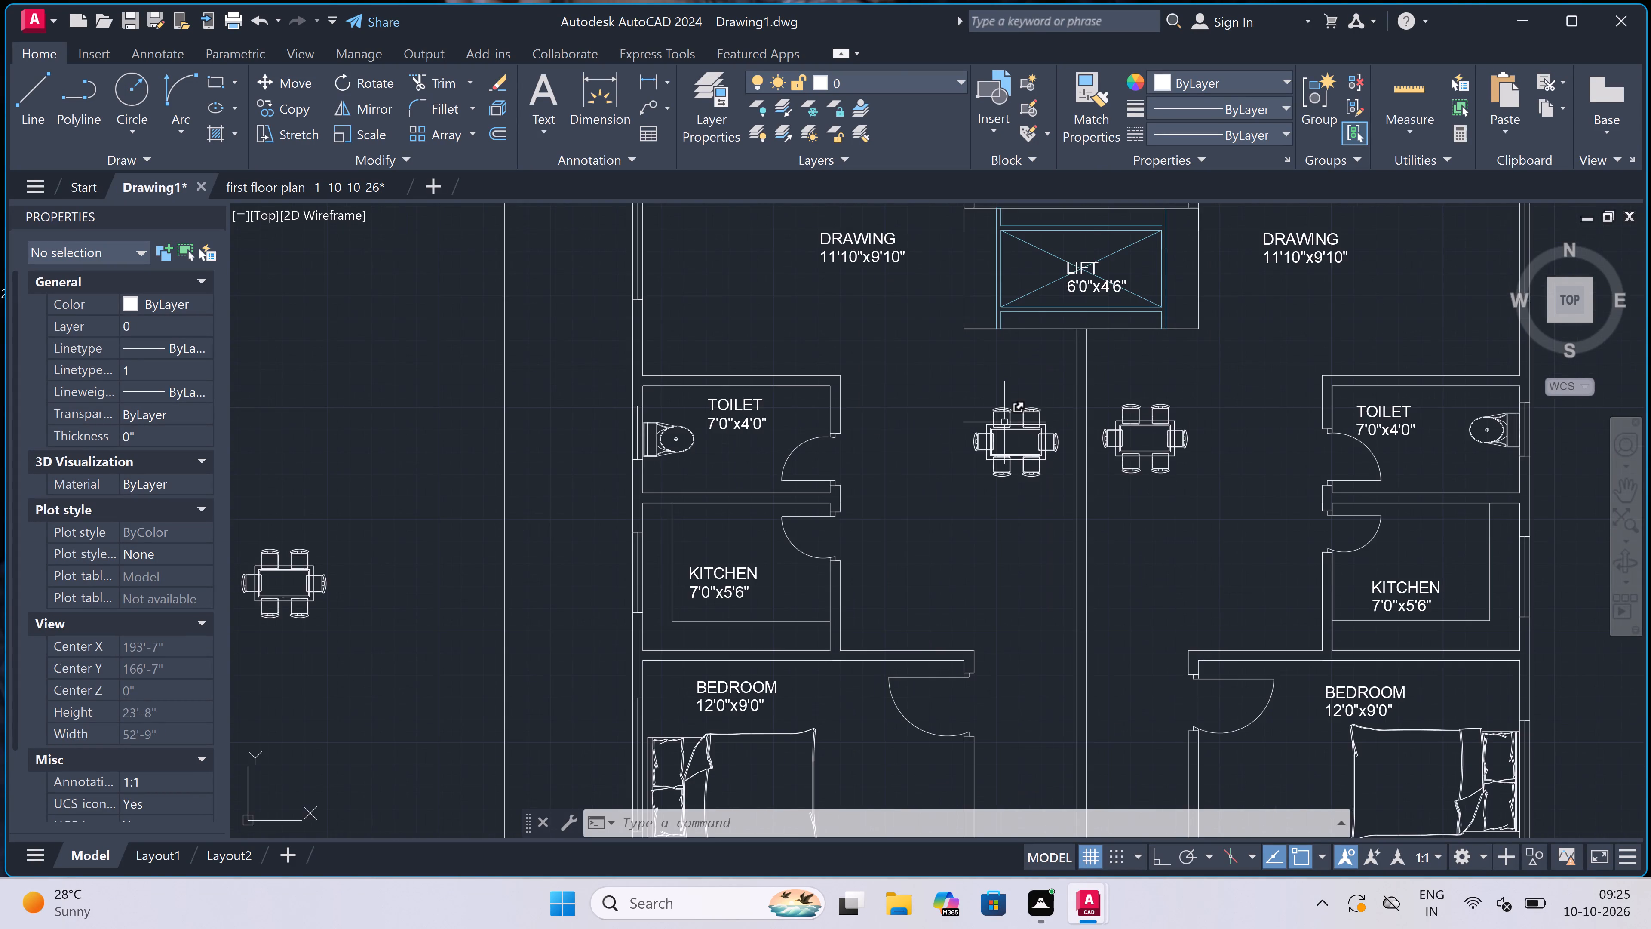
pyautogui.scroll(-4, 1004, 422)
pyautogui.scroll(4, 931, 374)
pyautogui.scroll(-3, 918, 380)
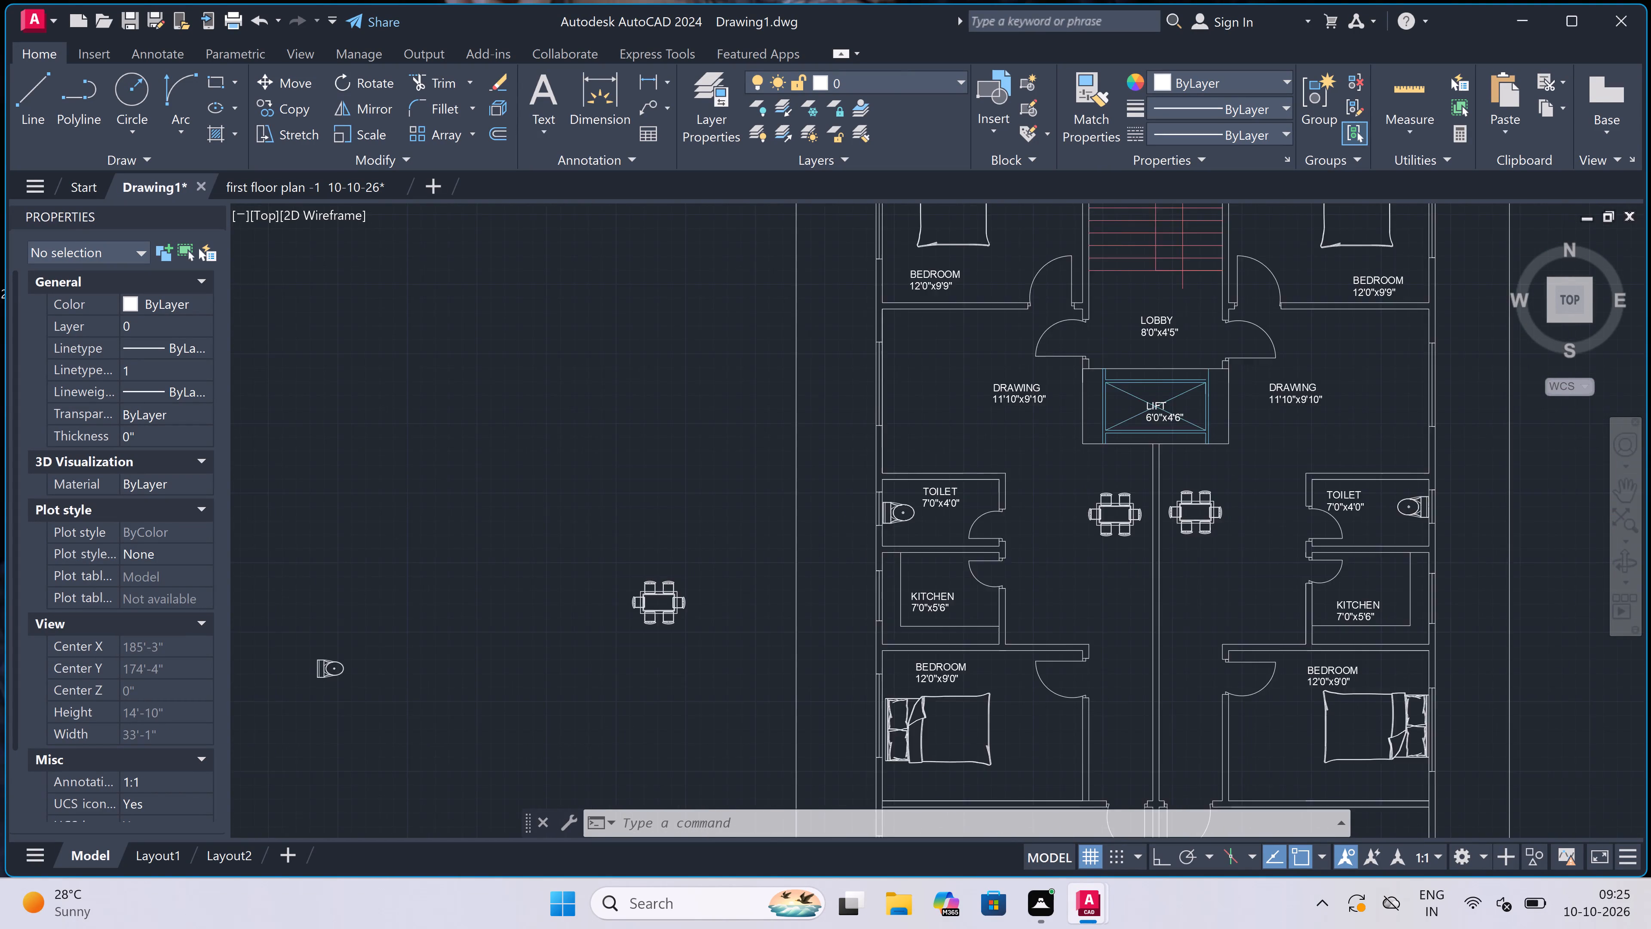
pyautogui.click(786, 480)
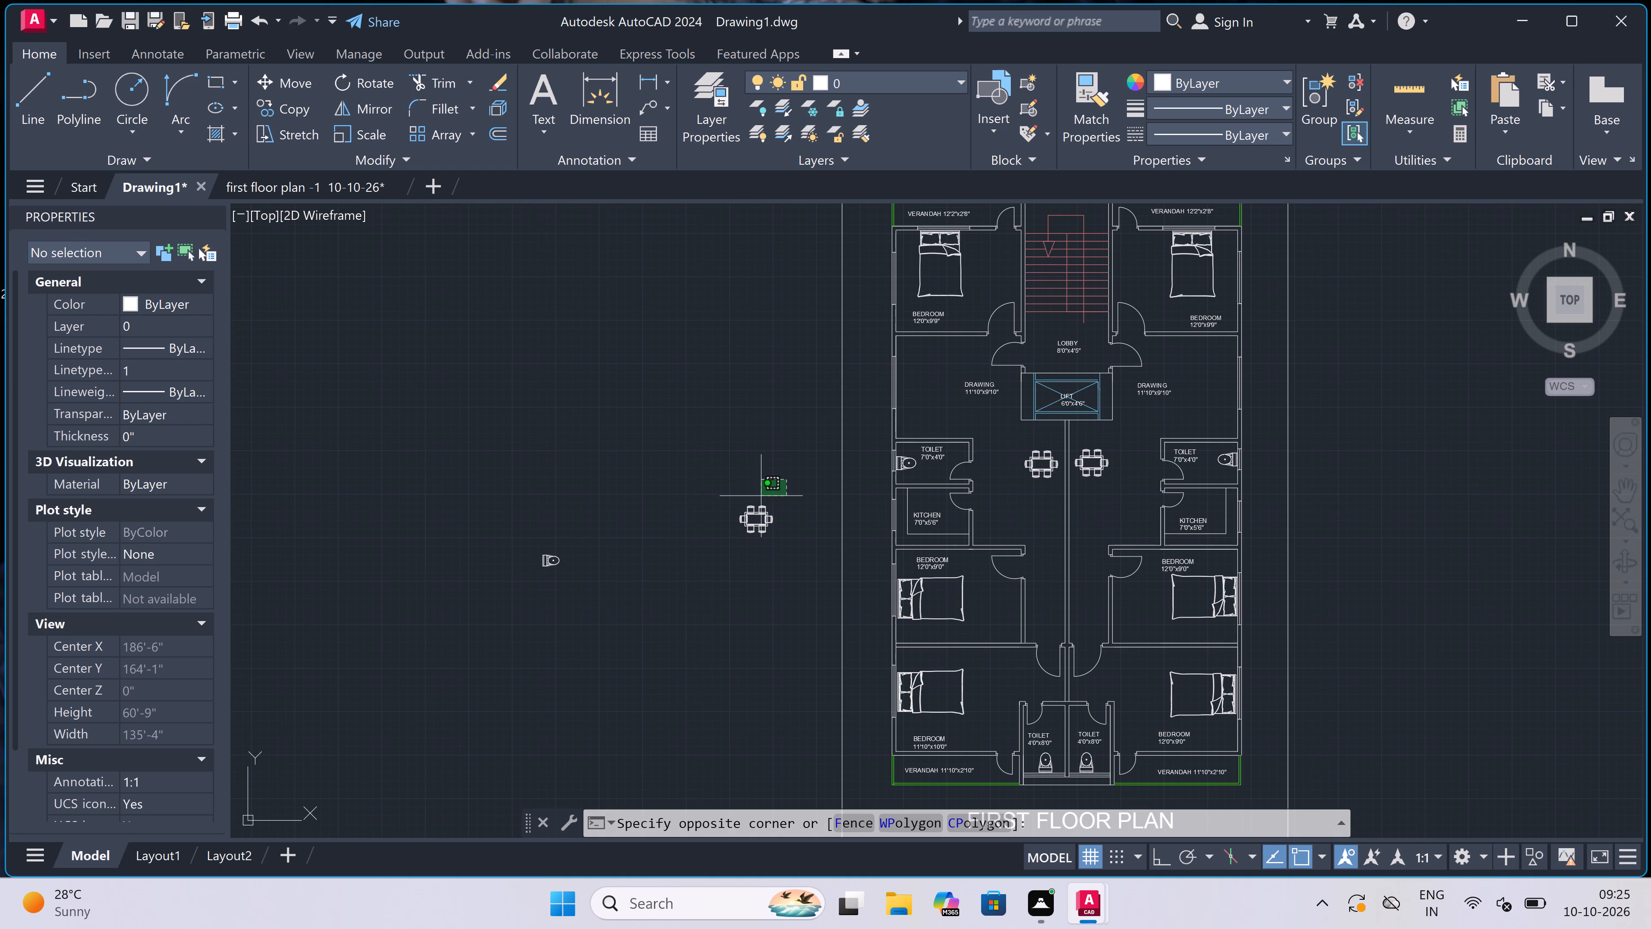
pyautogui.click(457, 654)
pyautogui.press('Delete')
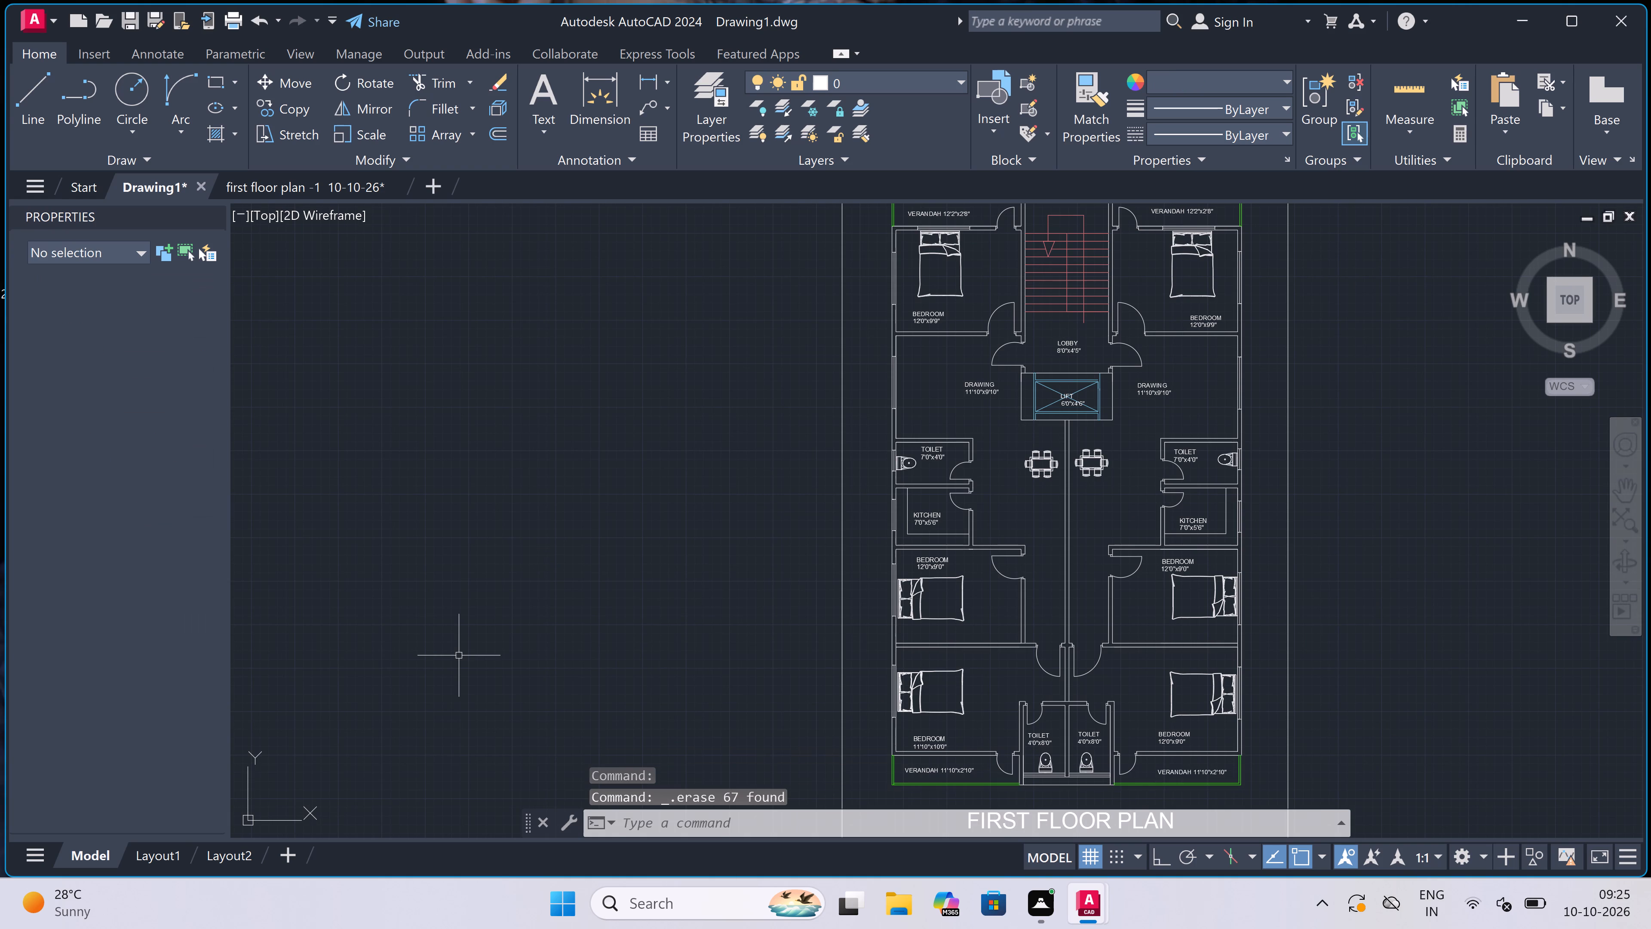
# Open the recent drawing living_room_furniture (1).dwg.
pyautogui.click(32, 11)
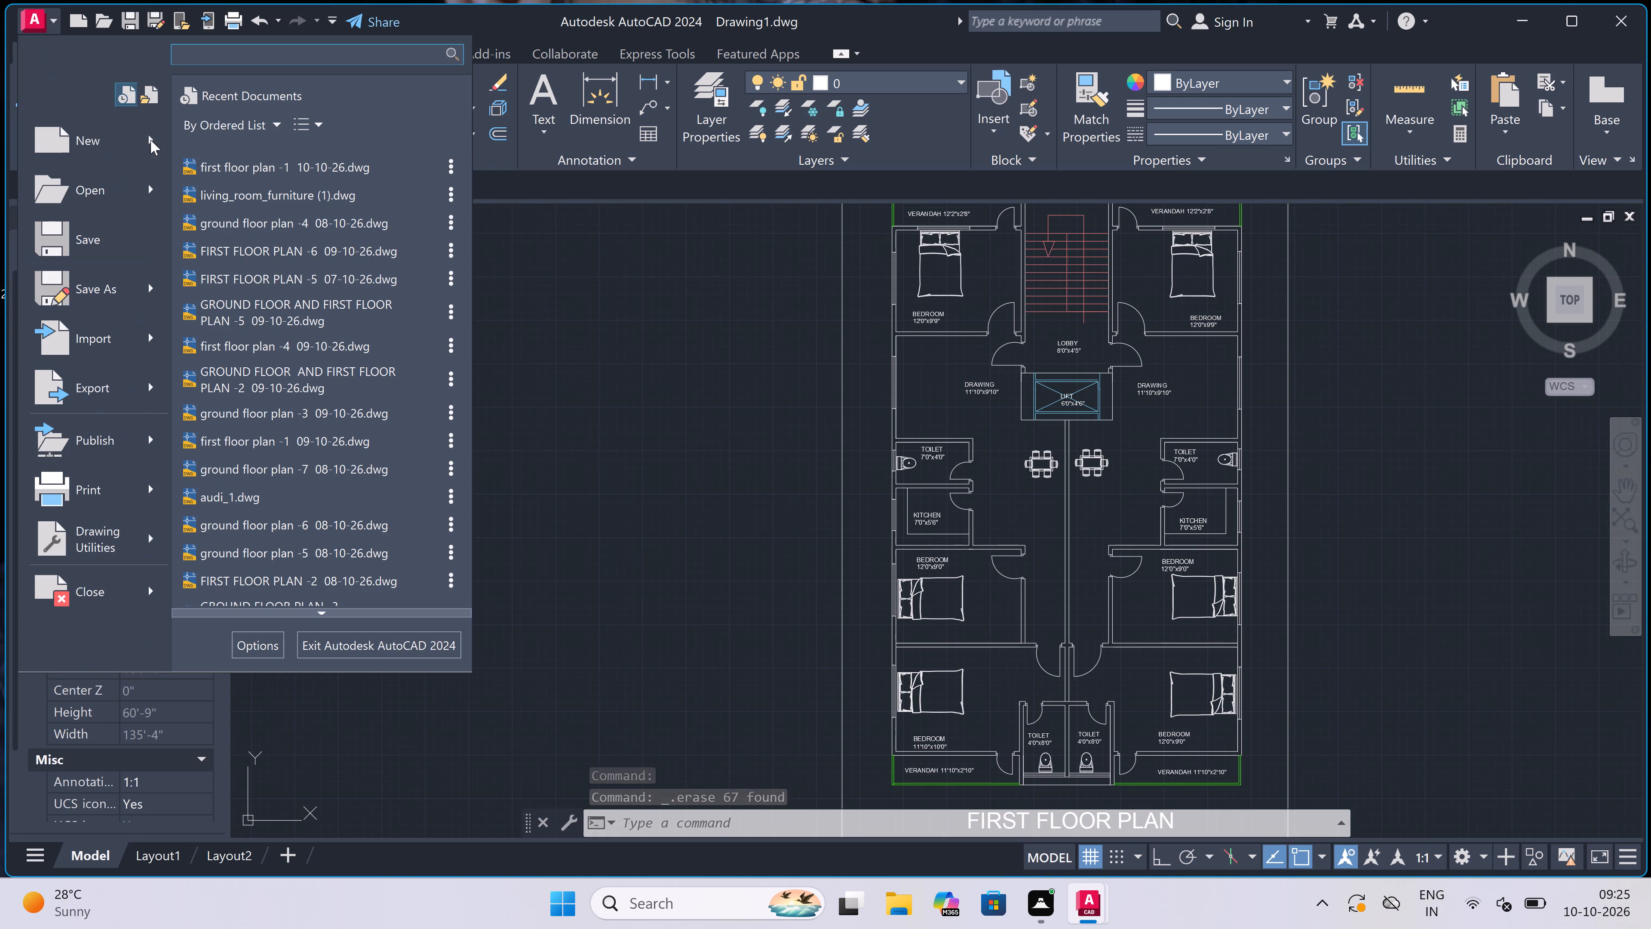
pyautogui.tripleClick(364, 194)
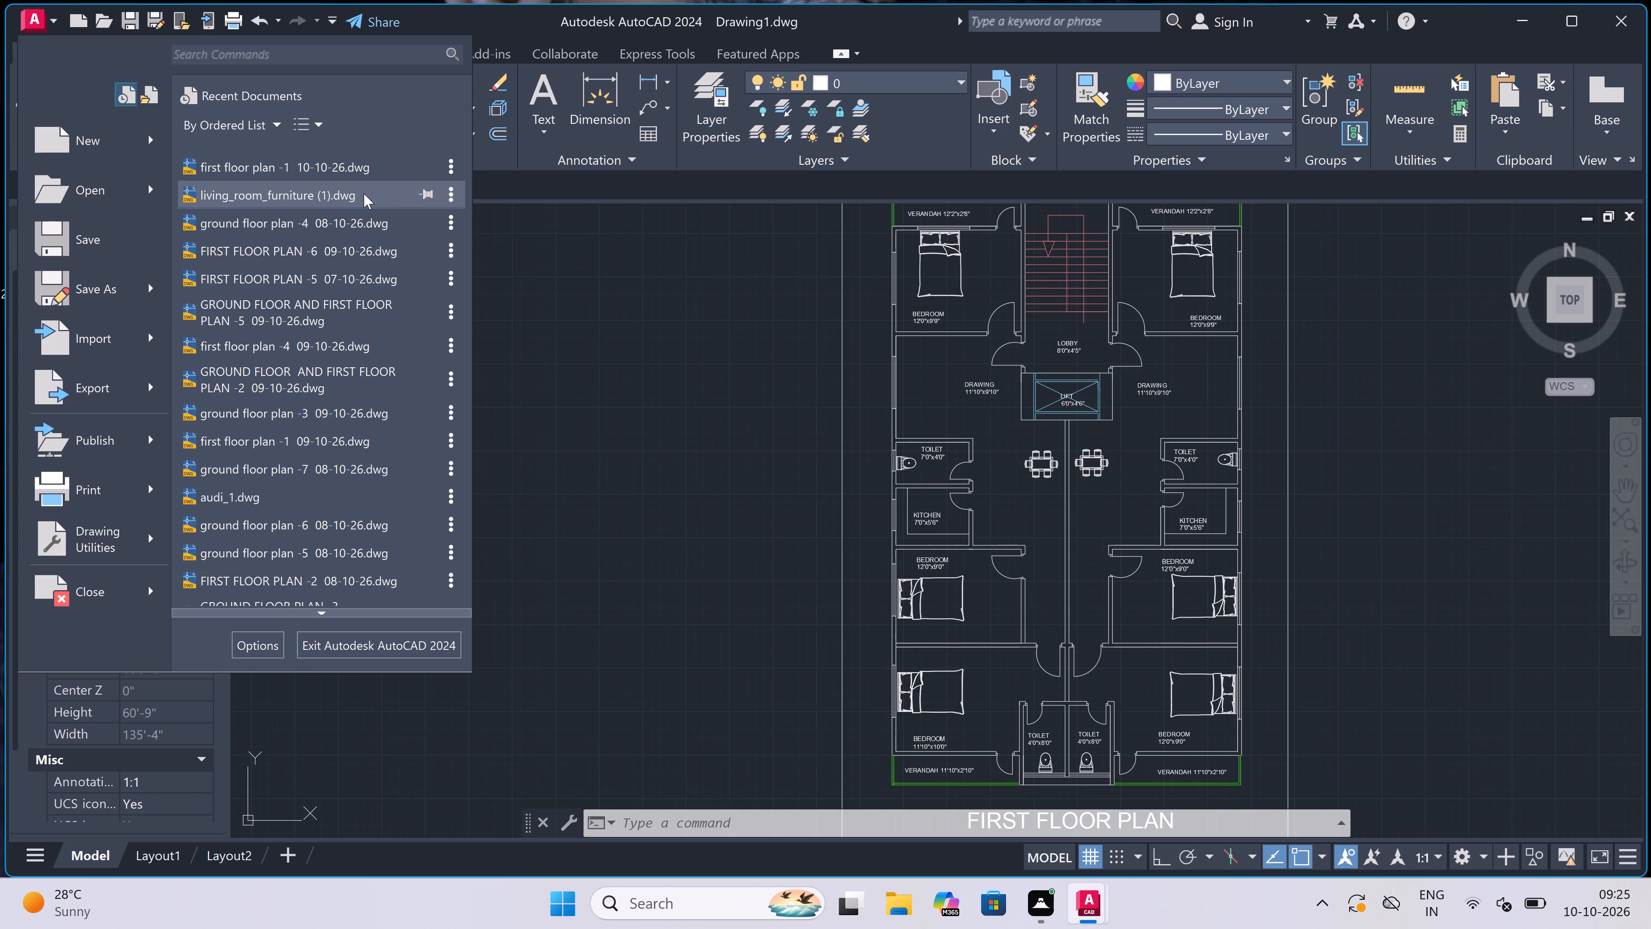
pyautogui.doubleClick(364, 194)
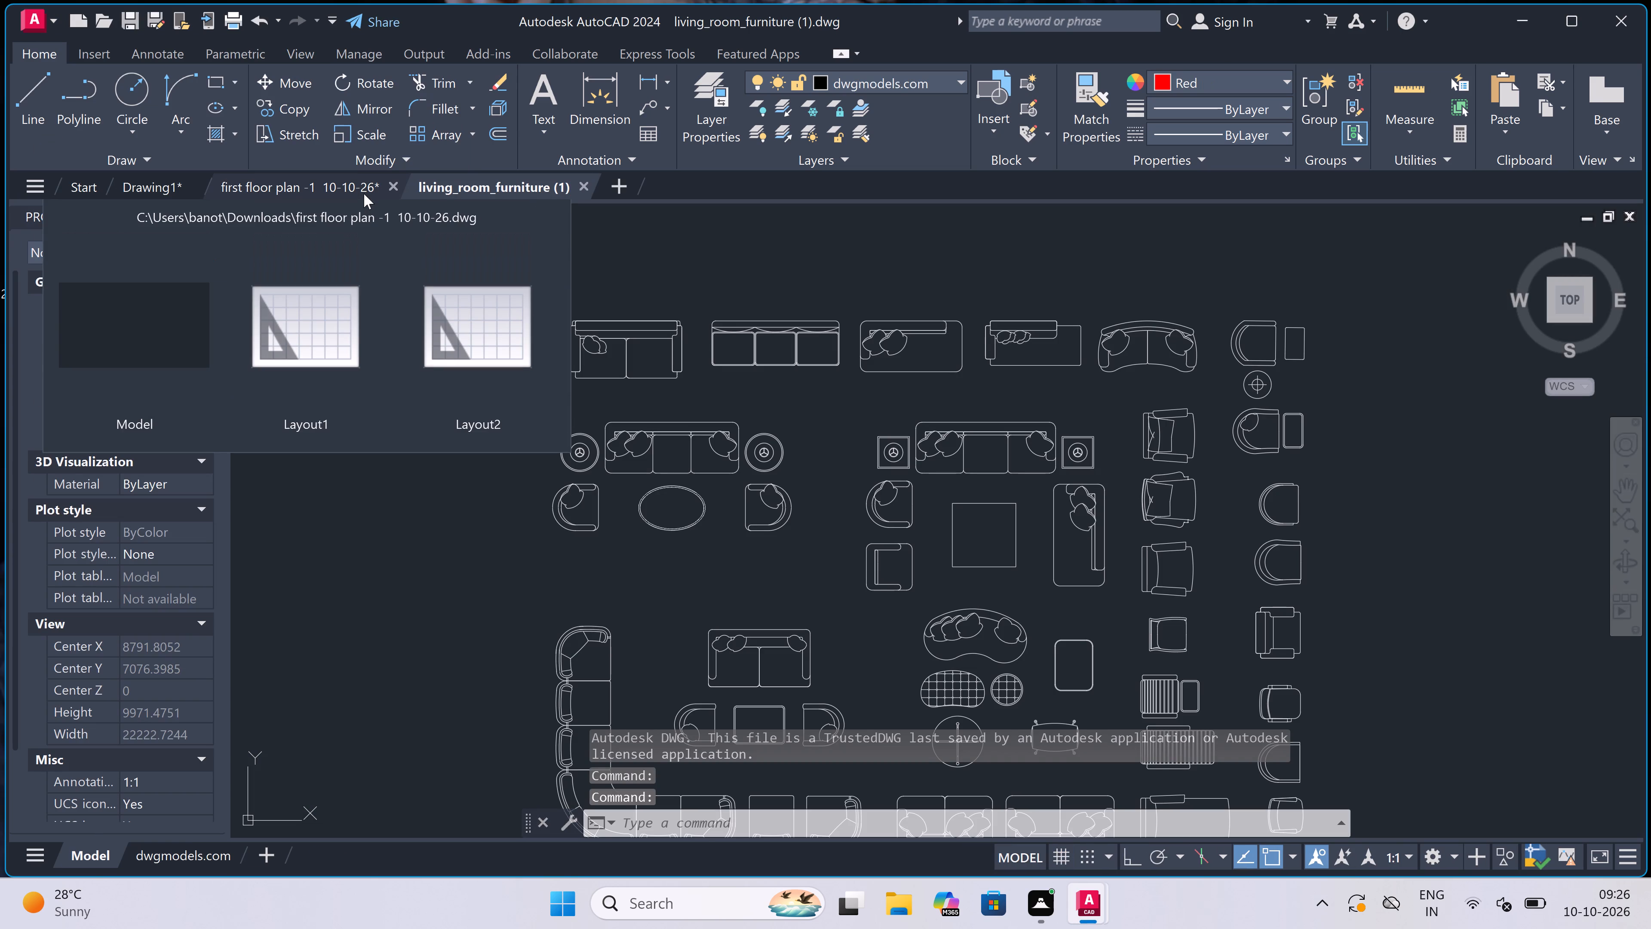
# Copy the two adjacent two-seat sofas with cushions in the southernmost furniture row to the clipboard.
pyautogui.scroll(-3, 1011, 298)
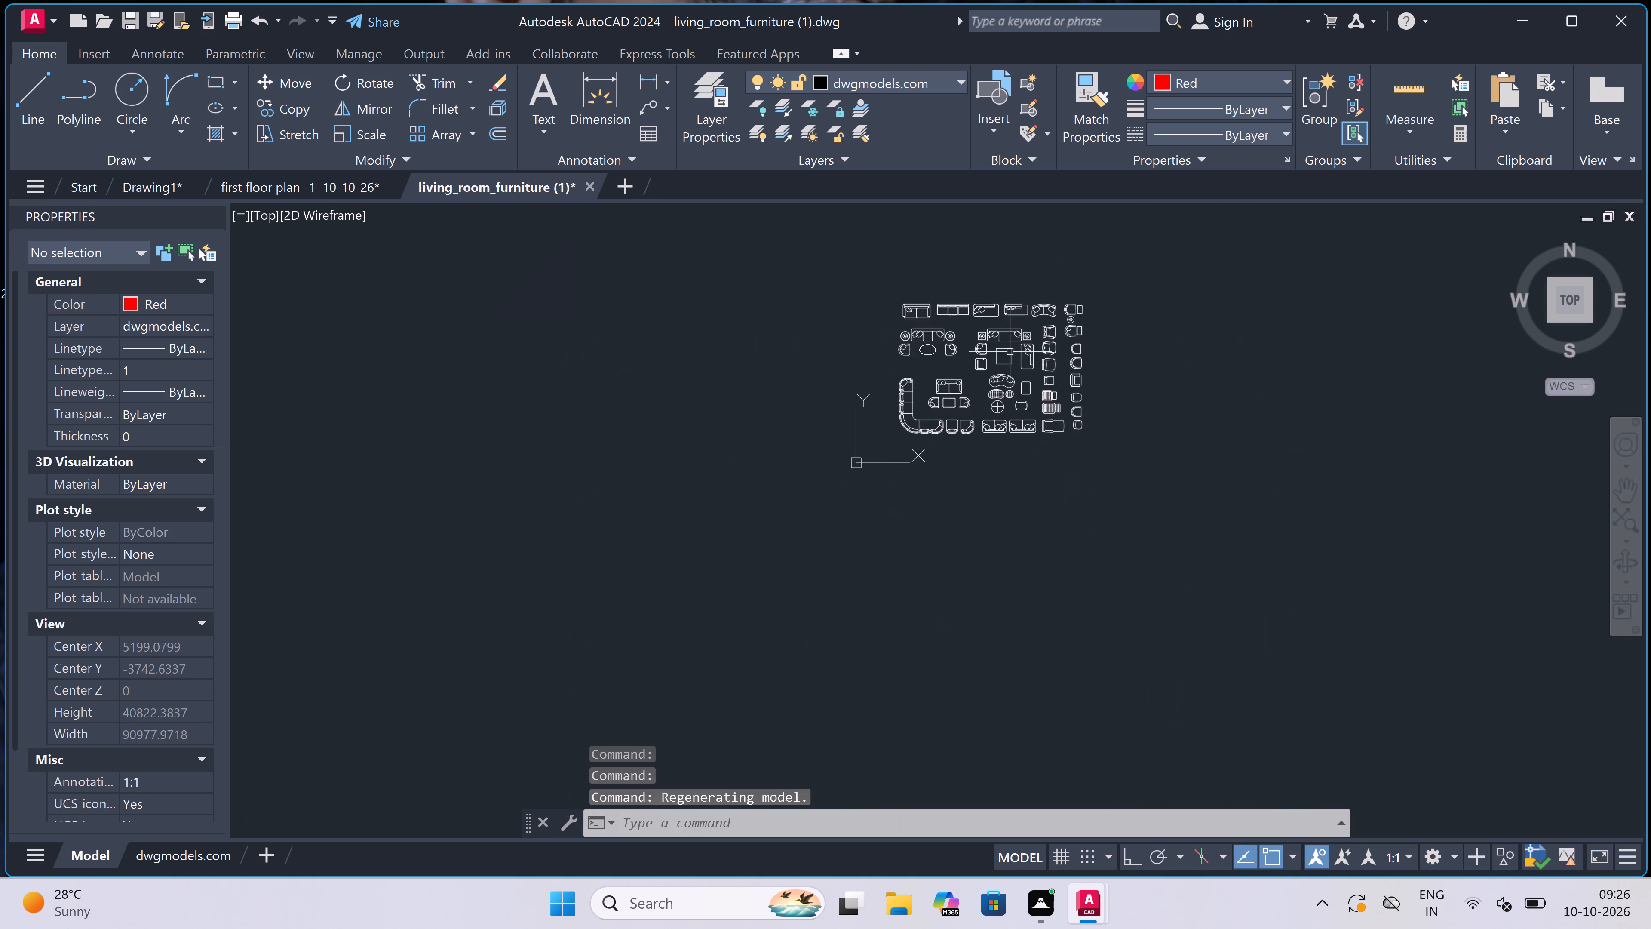
pyautogui.scroll(3, 1028, 399)
pyautogui.scroll(2, 1029, 507)
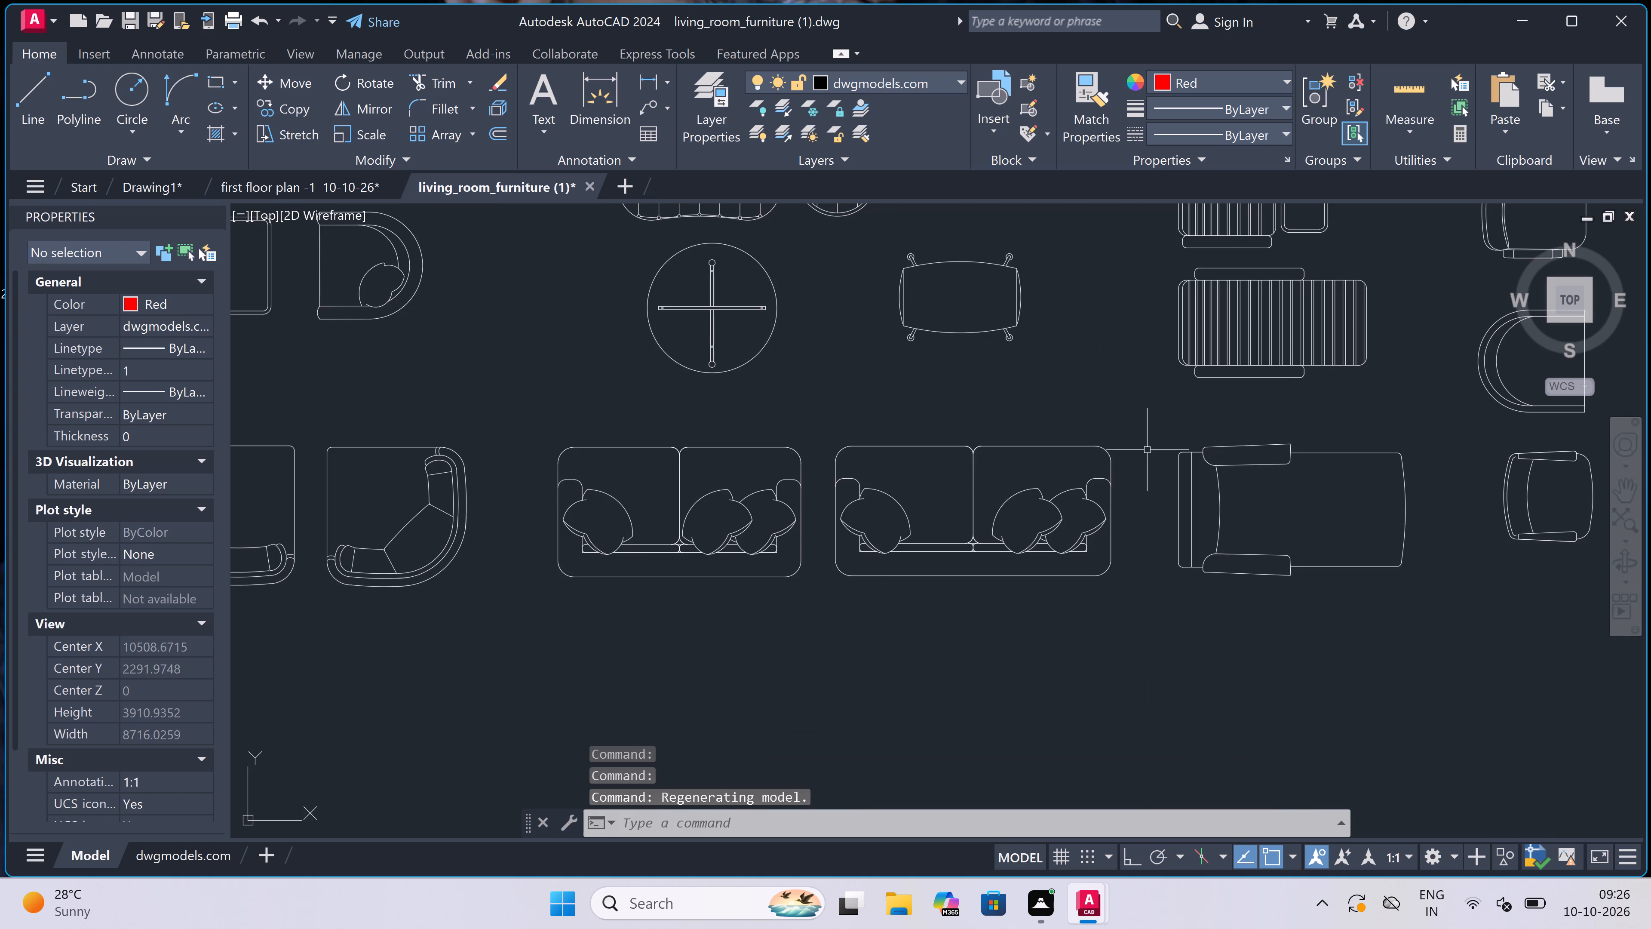
pyautogui.click(1159, 418)
pyautogui.moveTo(1159, 419); pyautogui.dragTo(1157, 426)
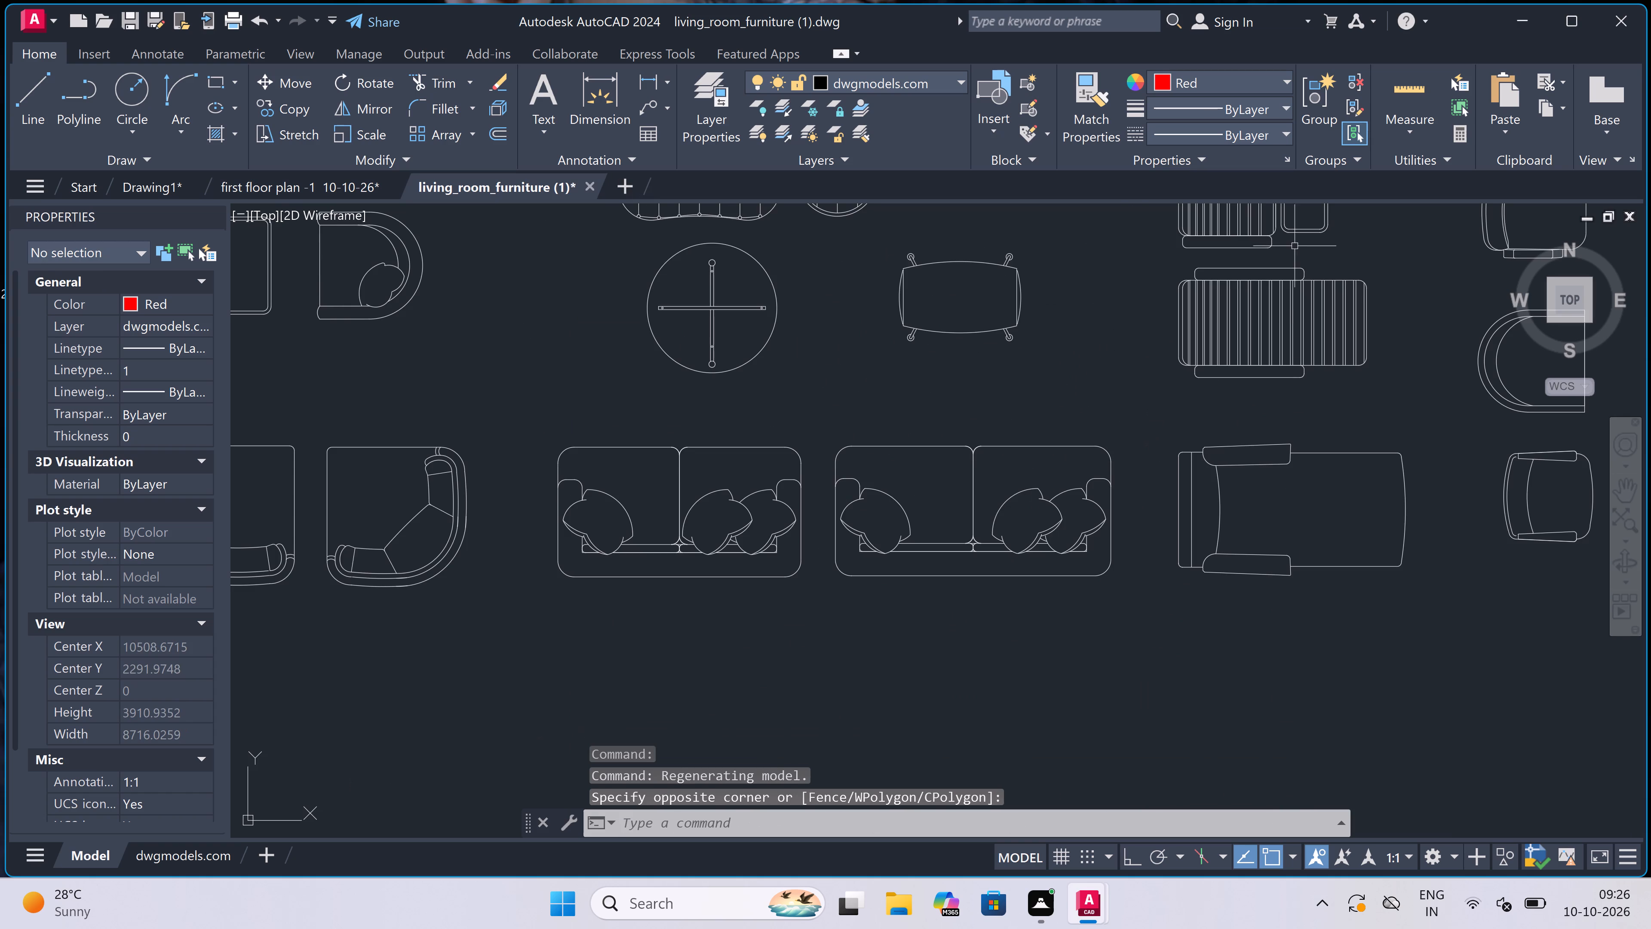
pyautogui.moveTo(1133, 415); pyautogui.dragTo(1138, 423)
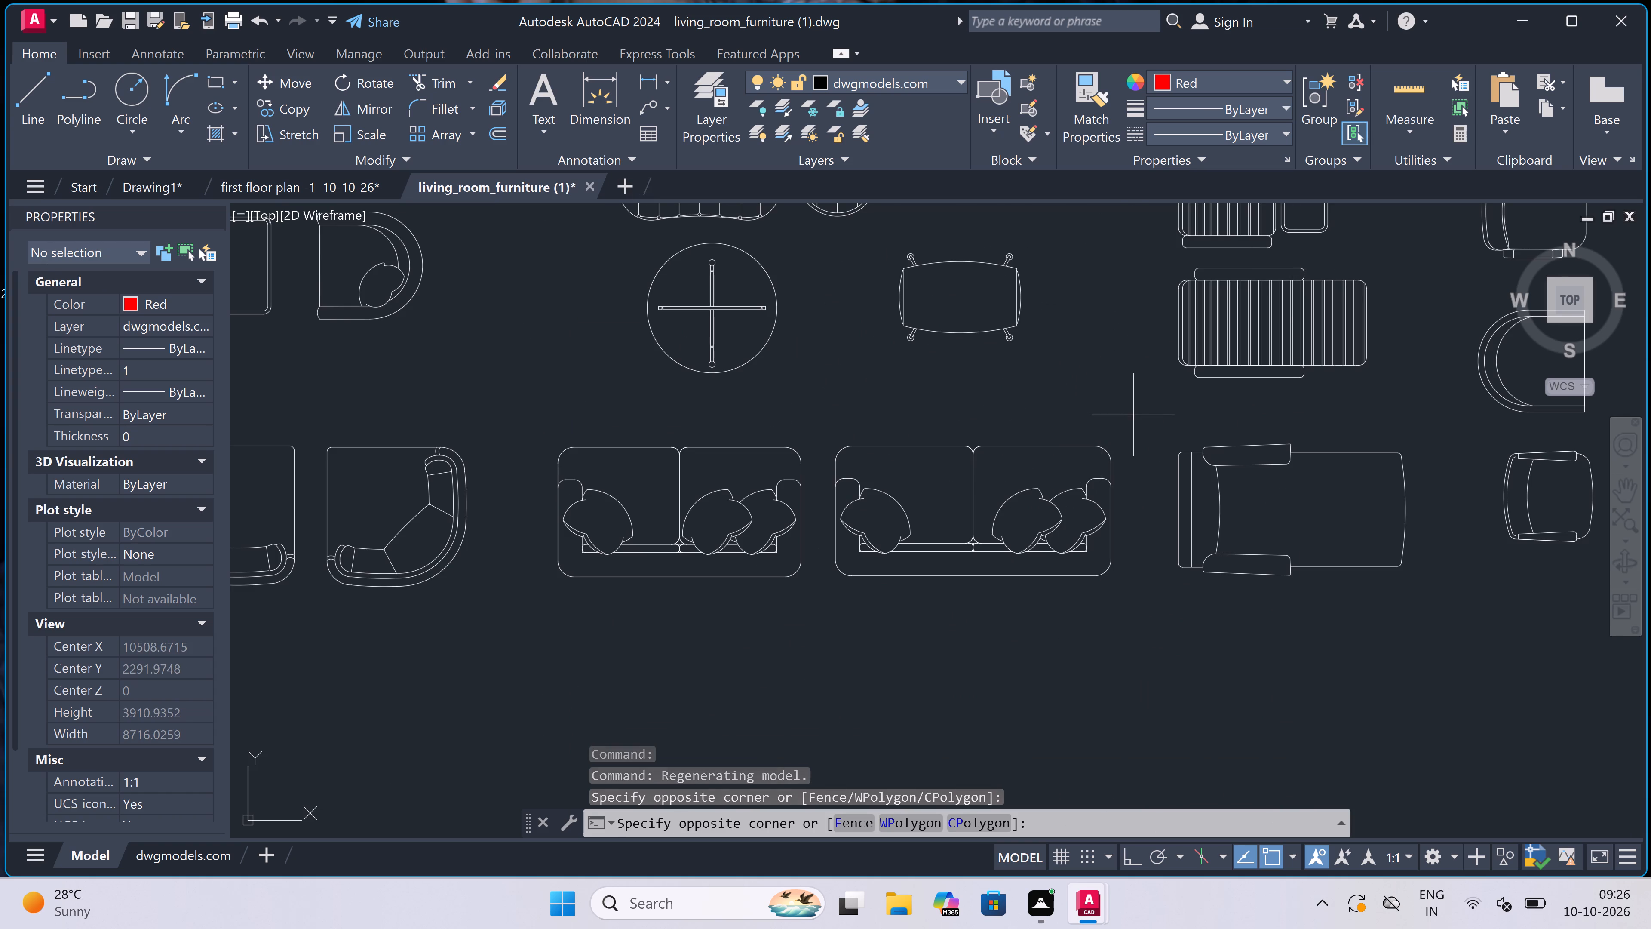
pyautogui.doubleClick(531, 643)
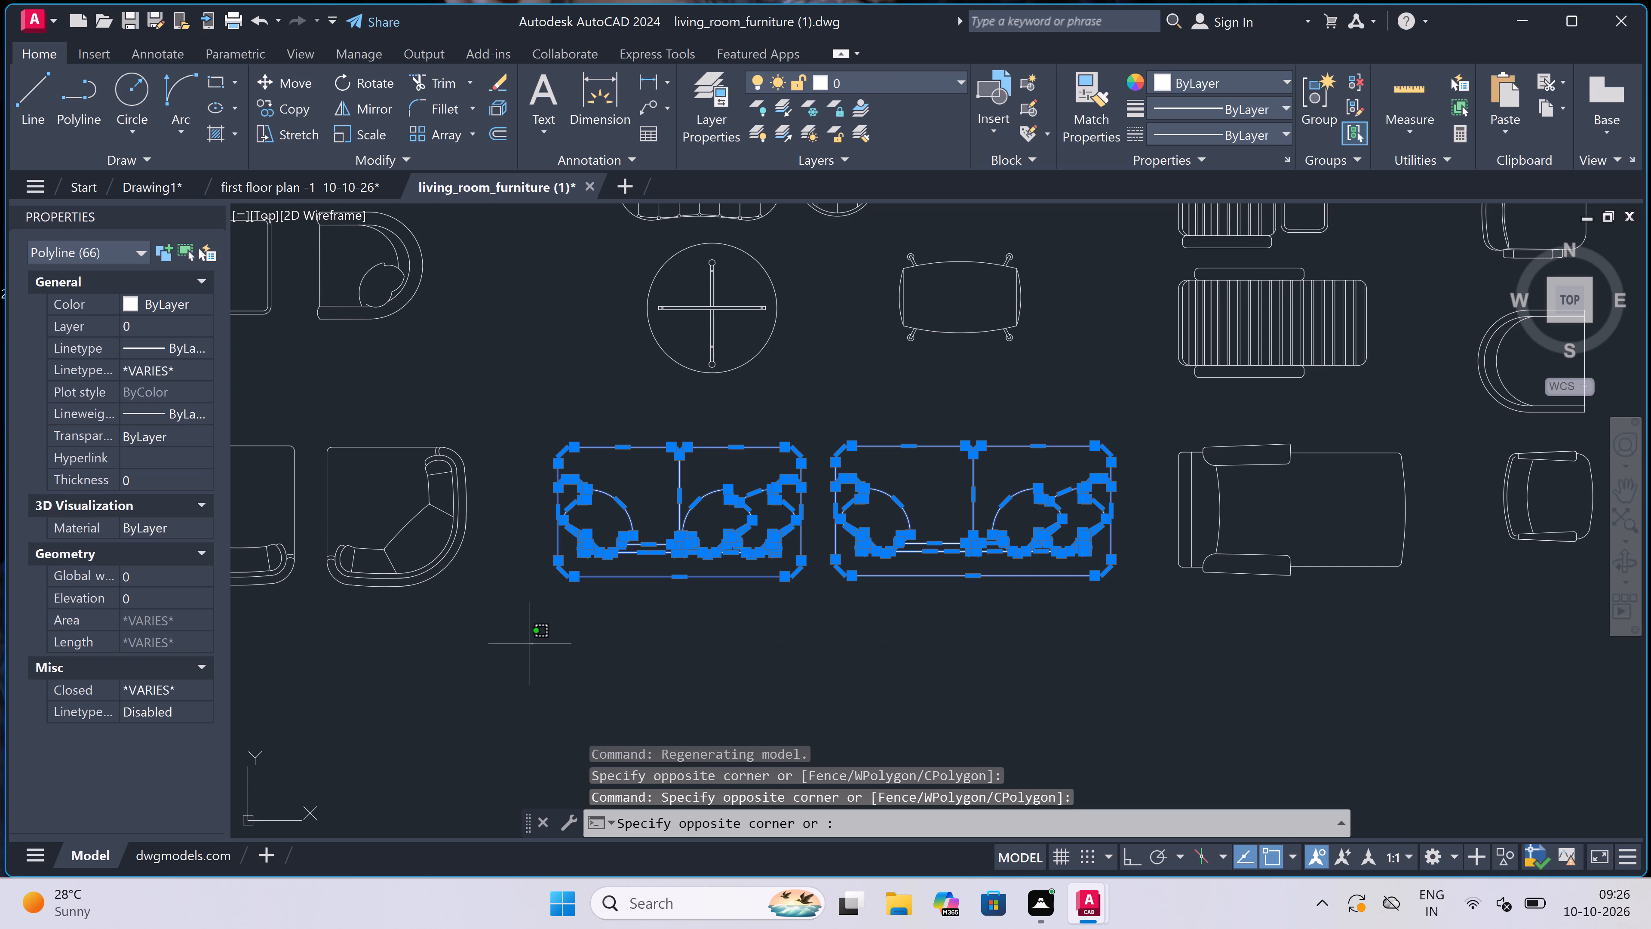
pyautogui.hotkey('ctrl', 'c')
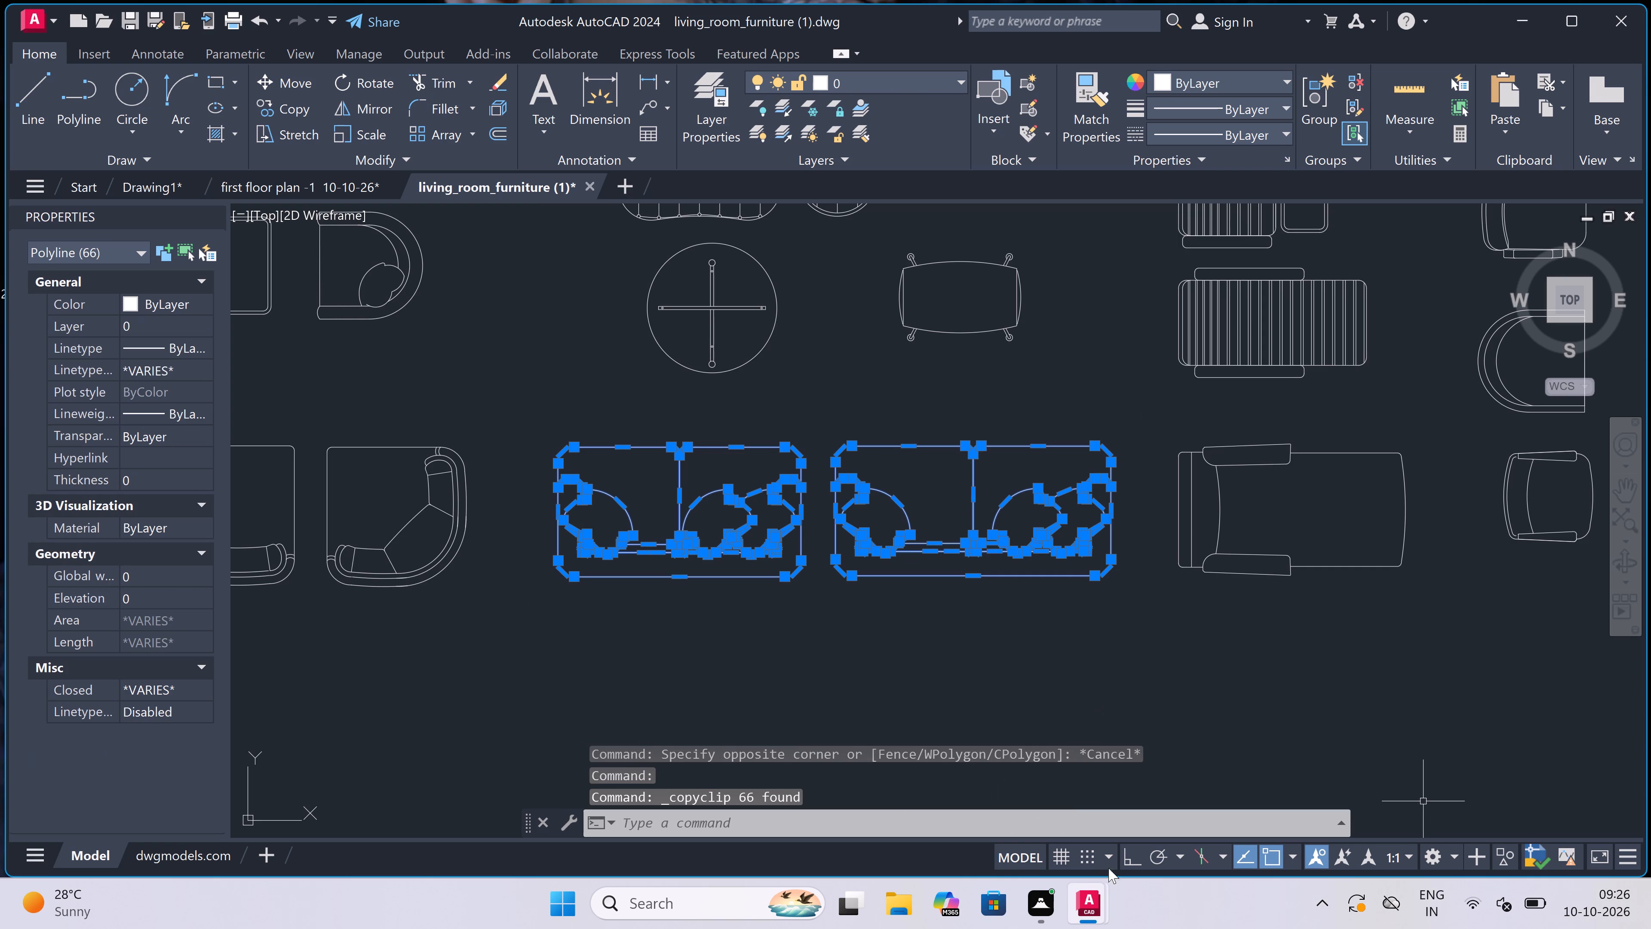
# Switch to Drawing1 and paste the two sofas in the open space east of the floor plan.
pyautogui.click(875, 815)
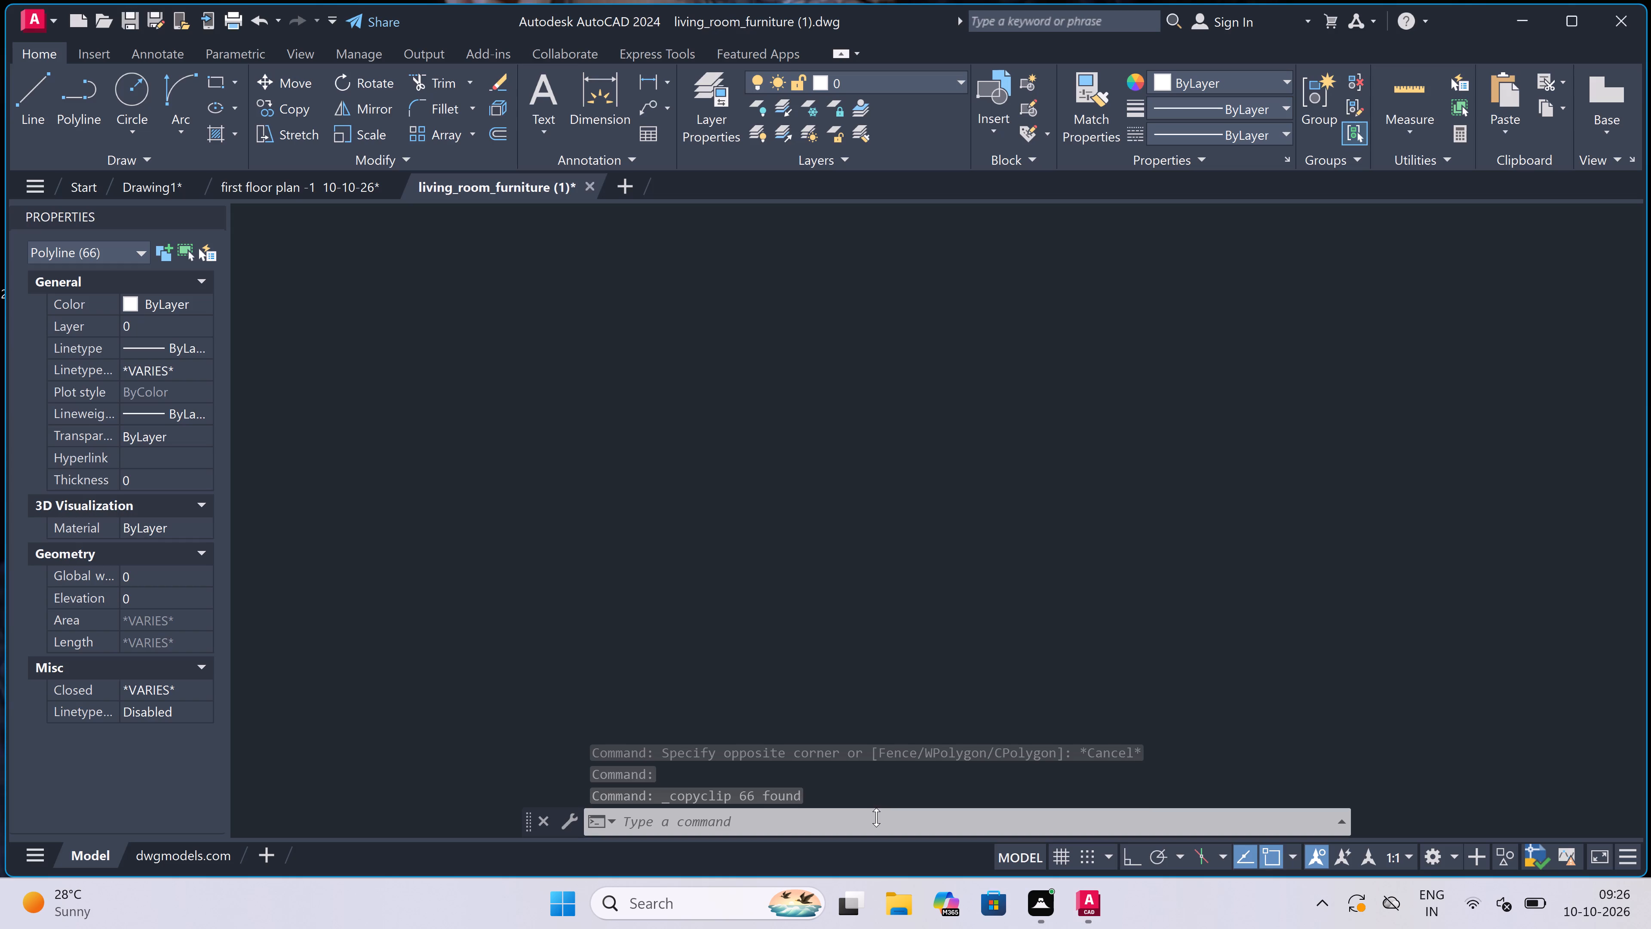
pyautogui.hotkey('ctrl', 'v')
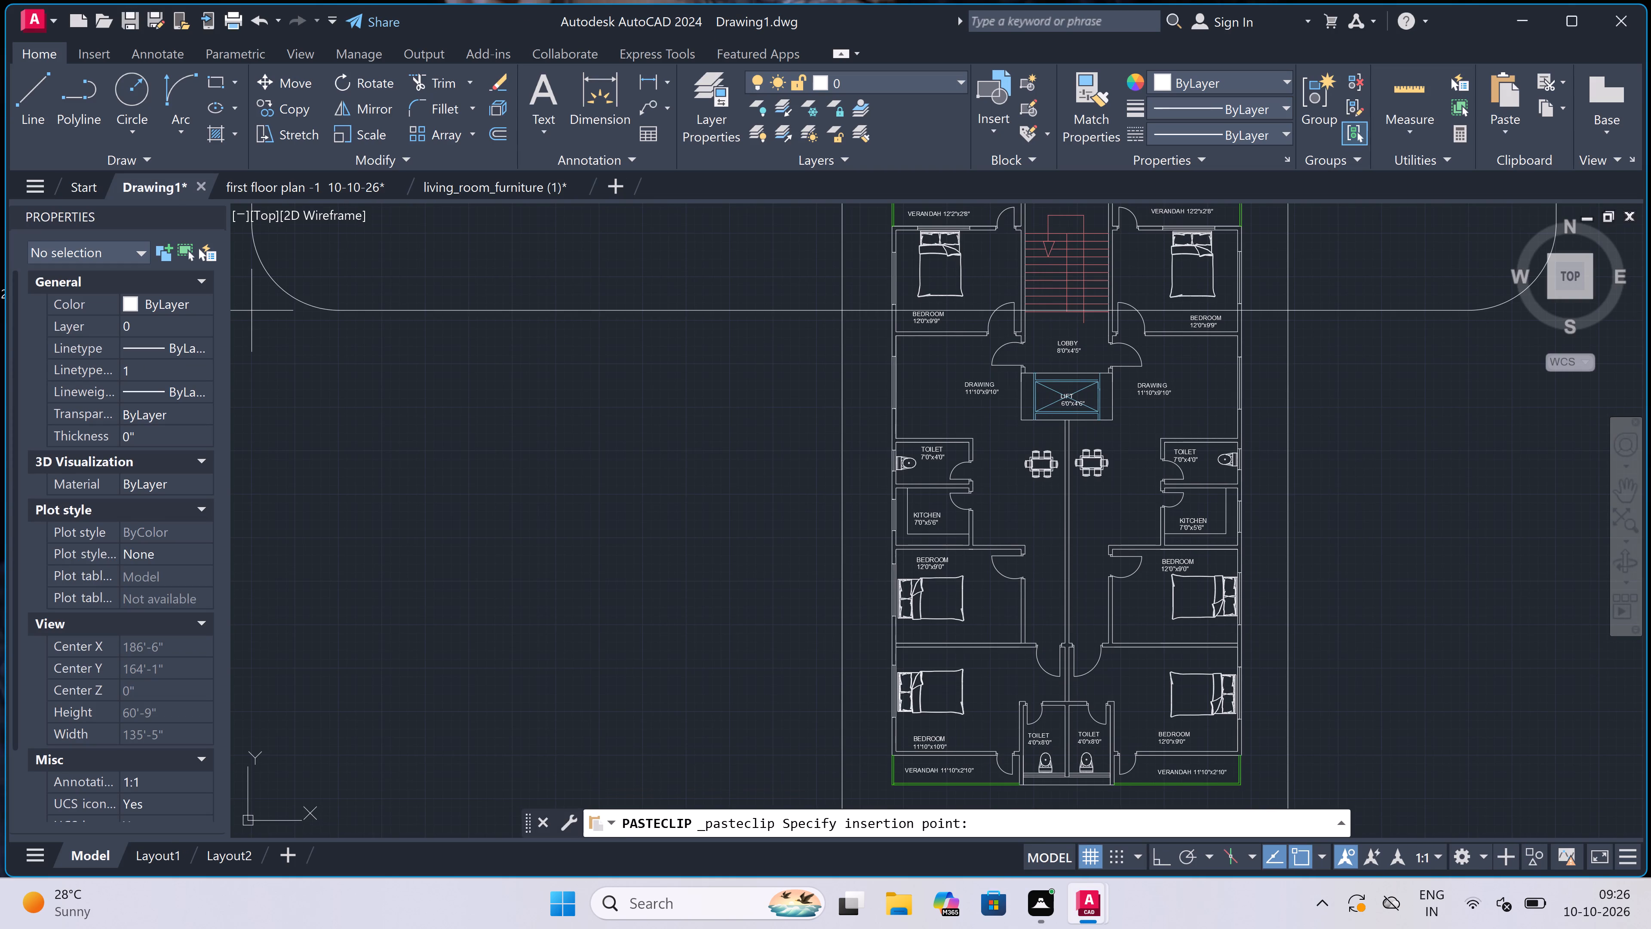
pyautogui.scroll(-6, 836, 357)
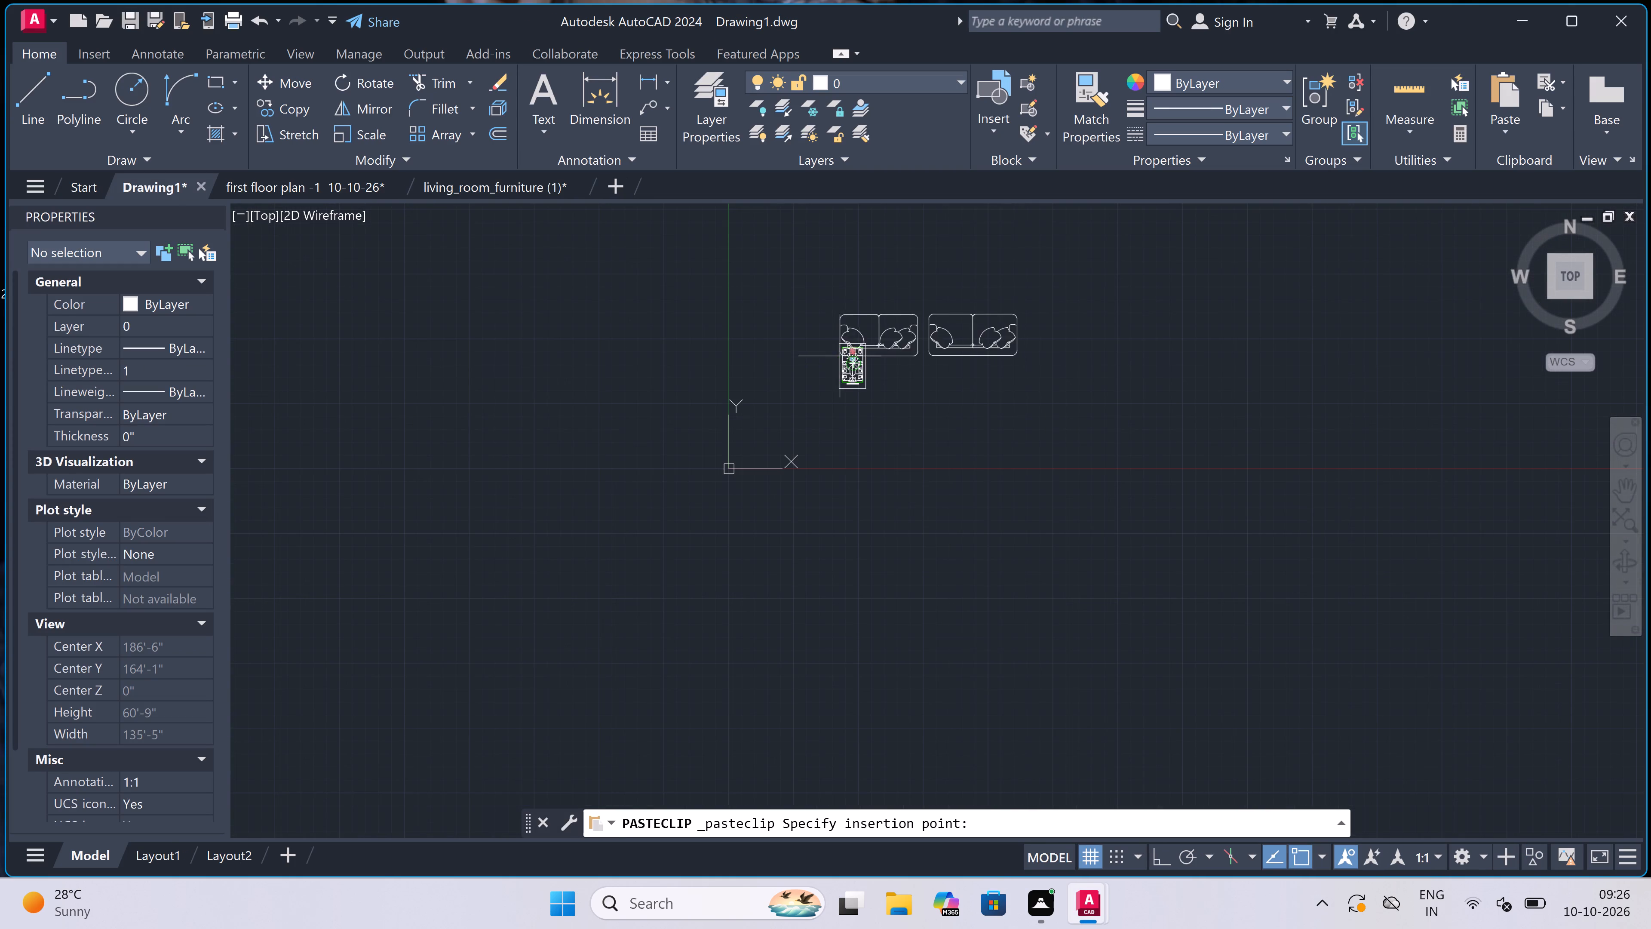
pyautogui.scroll(4, 865, 352)
pyautogui.scroll(-3, 907, 448)
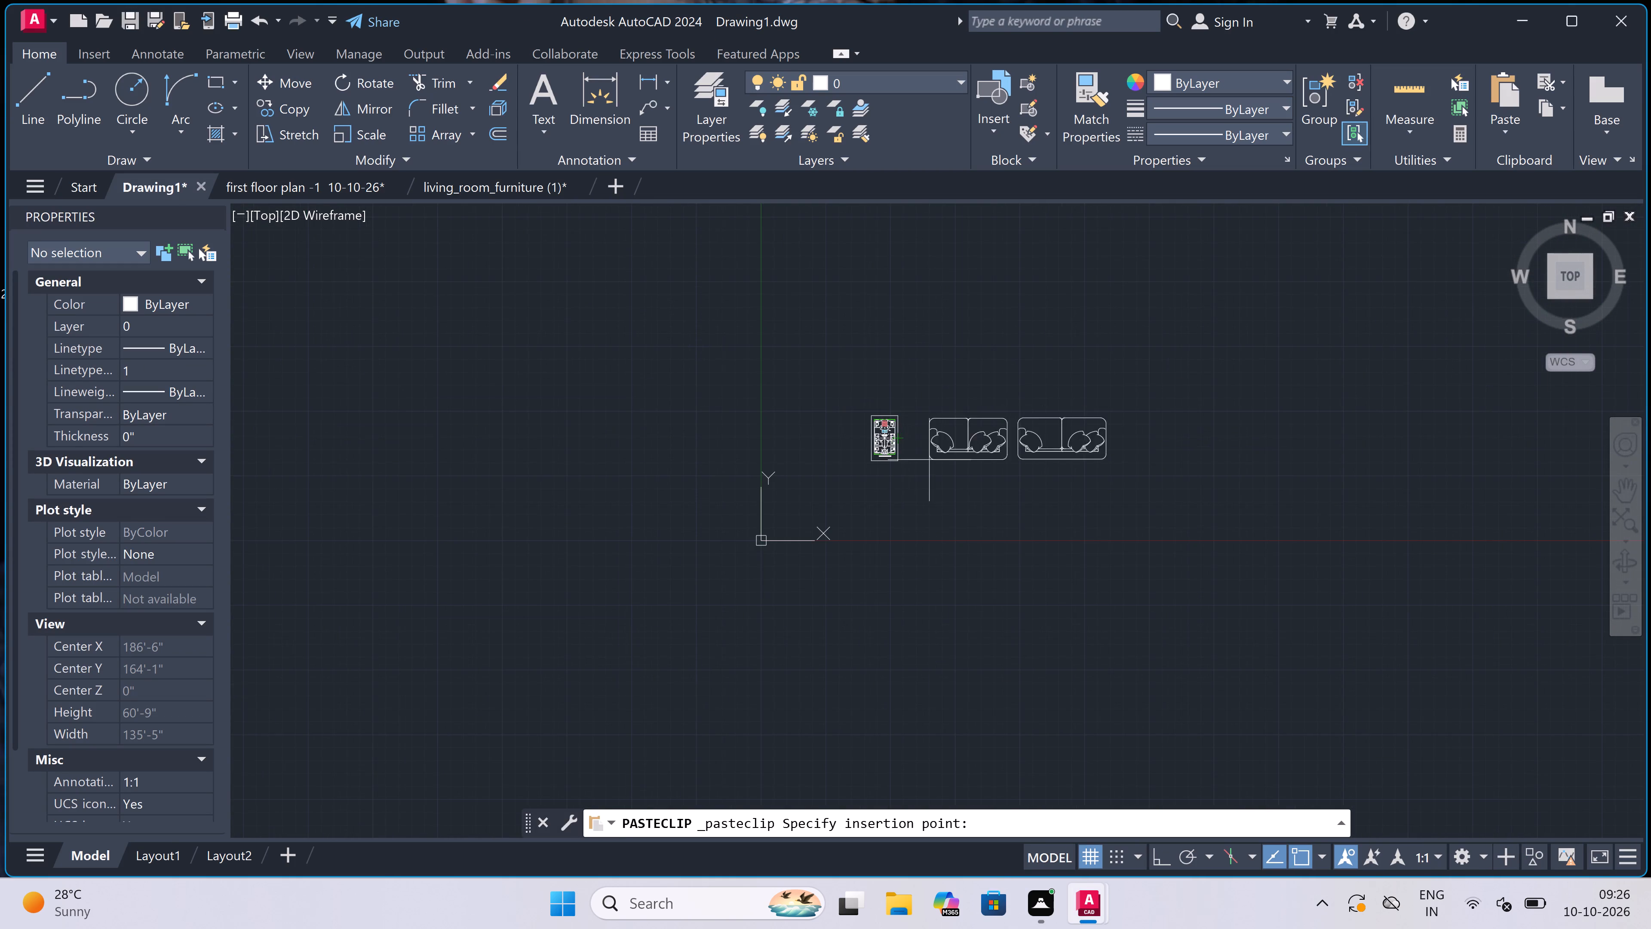
pyautogui.scroll(4, 959, 474)
pyautogui.doubleClick(764, 566)
pyautogui.scroll(-3, 764, 568)
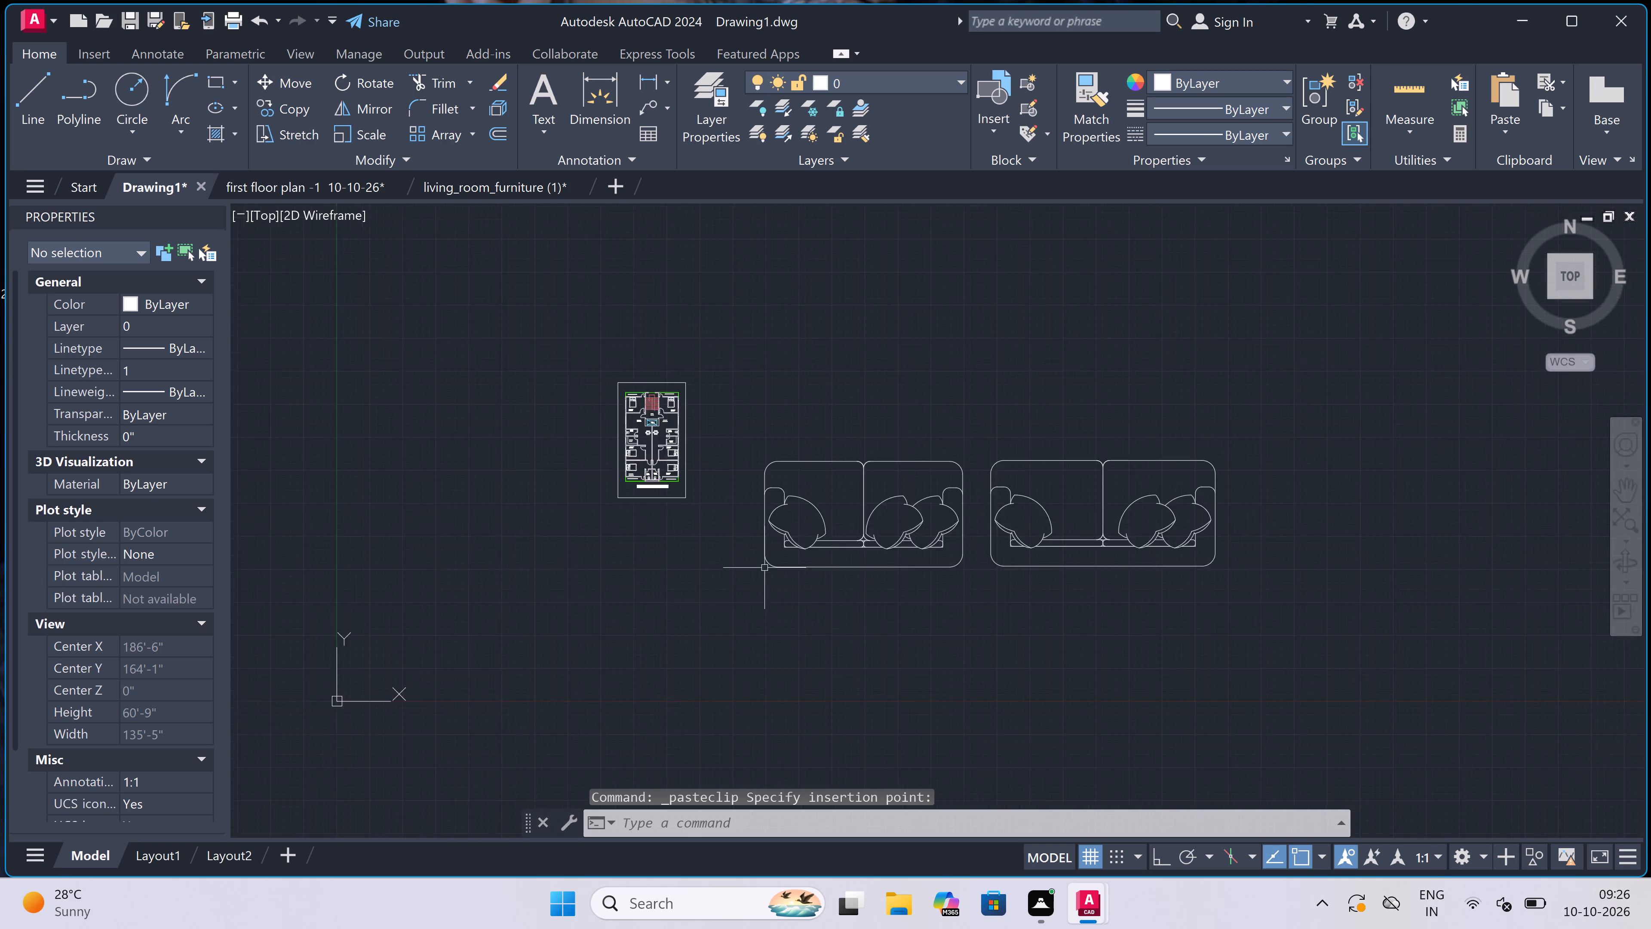
# Scale both pasted sofas down freehand, using a point near the west sofa's north edge as base point.
pyautogui.scroll(1, 964, 499)
pyautogui.doubleClick(1123, 479)
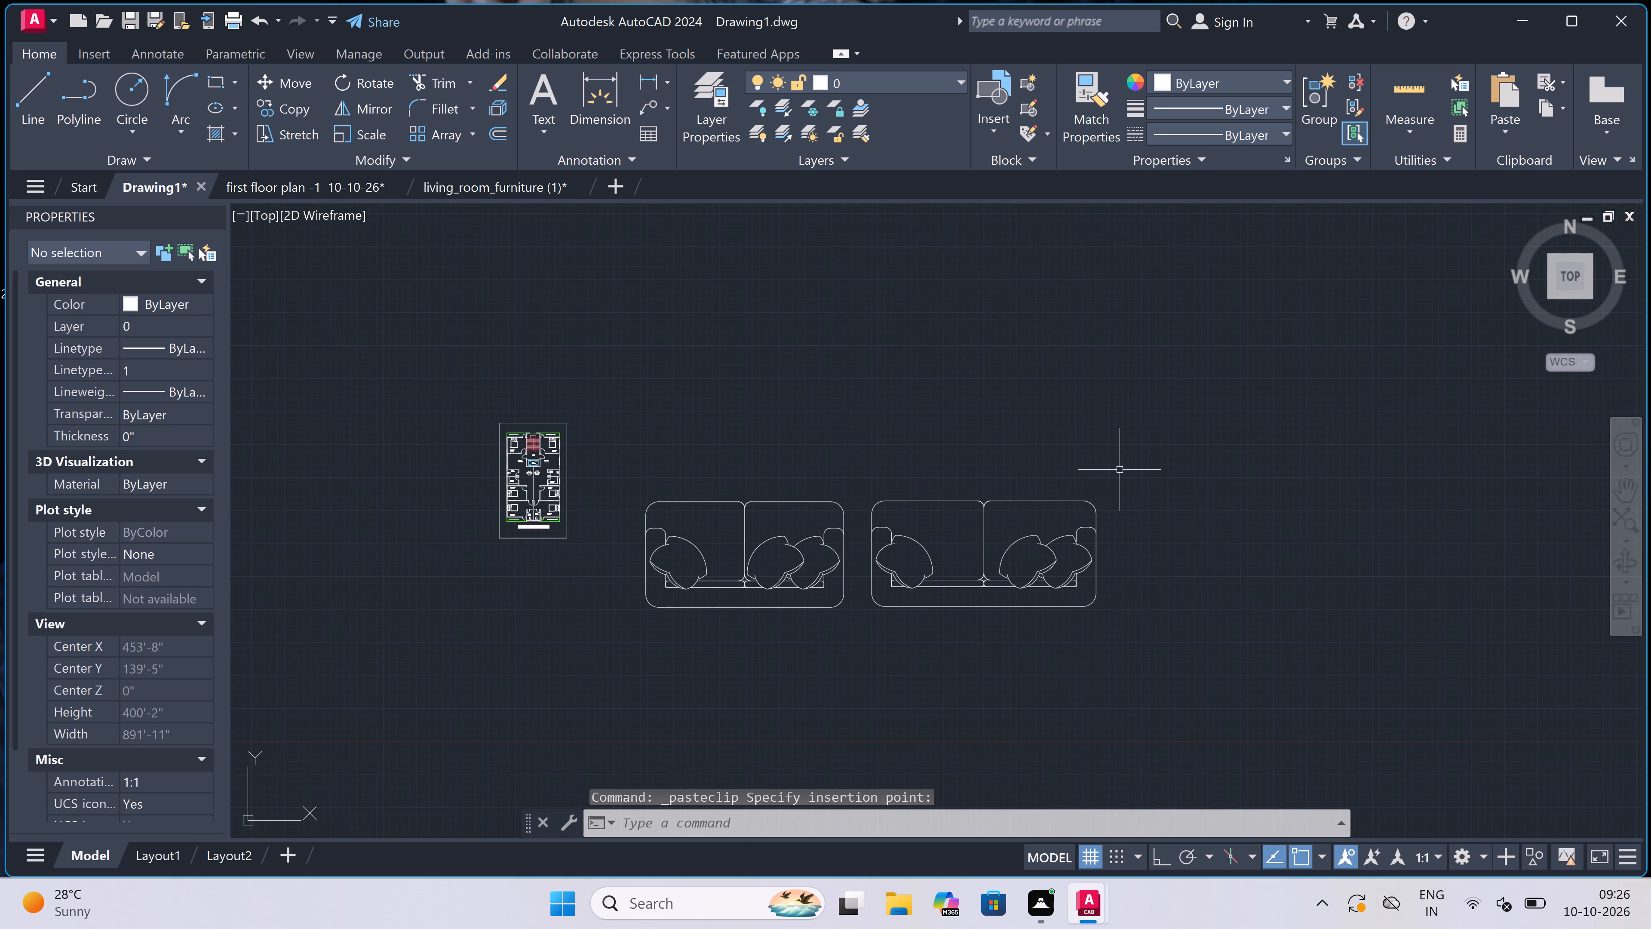
pyautogui.tripleClick(615, 646)
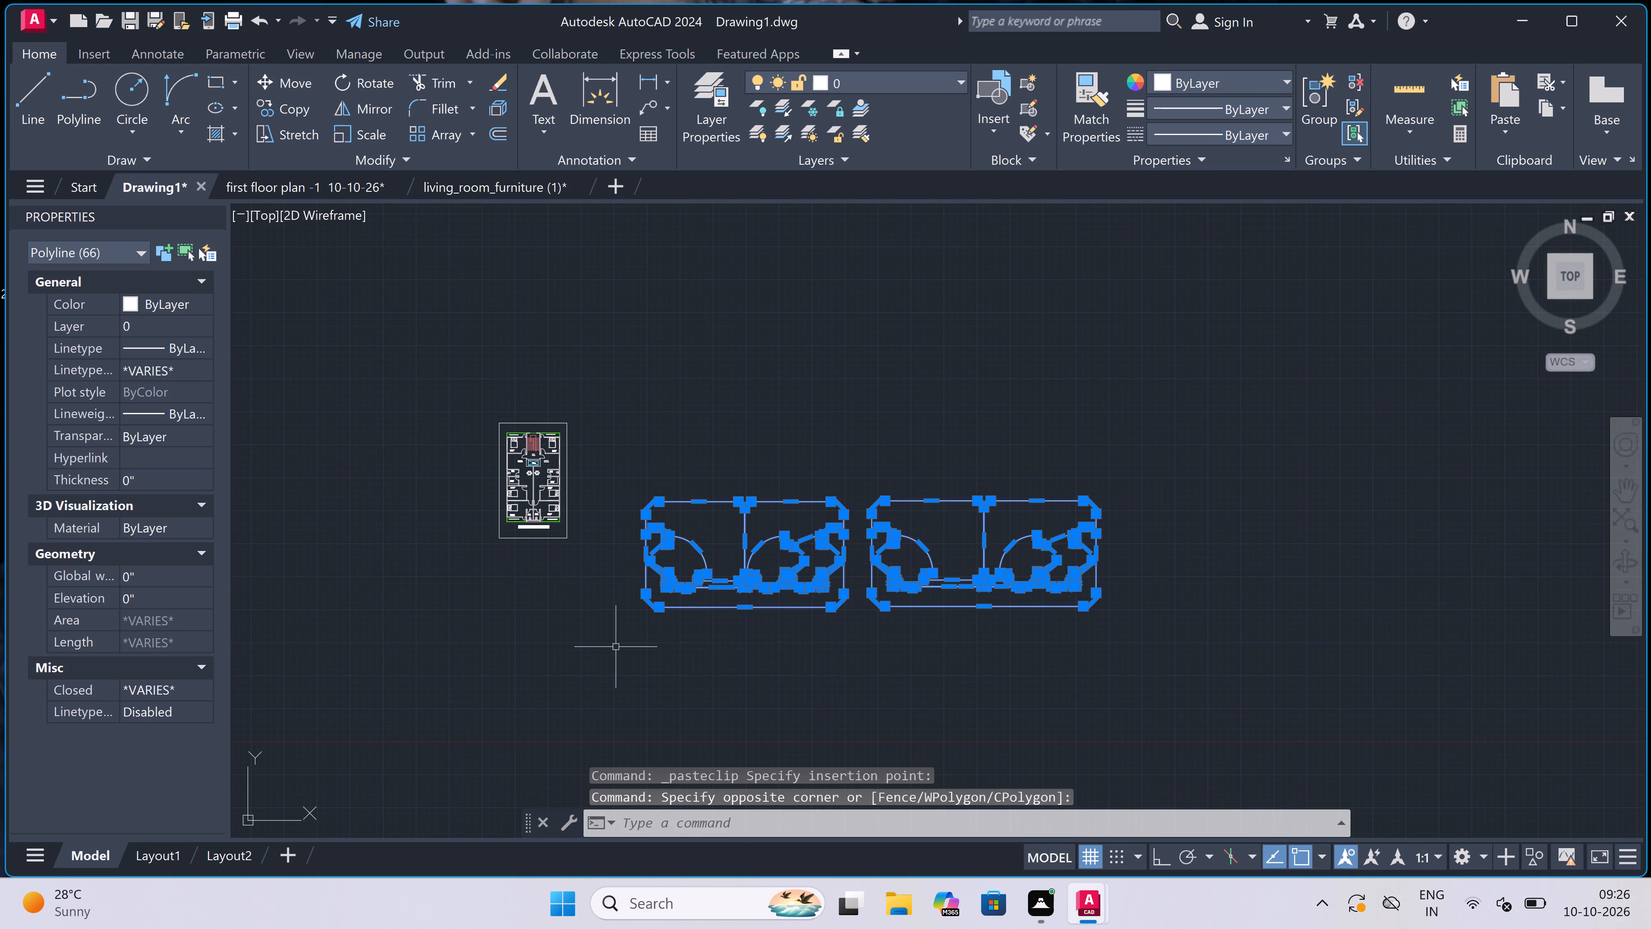
pyautogui.doubleClick(348, 130)
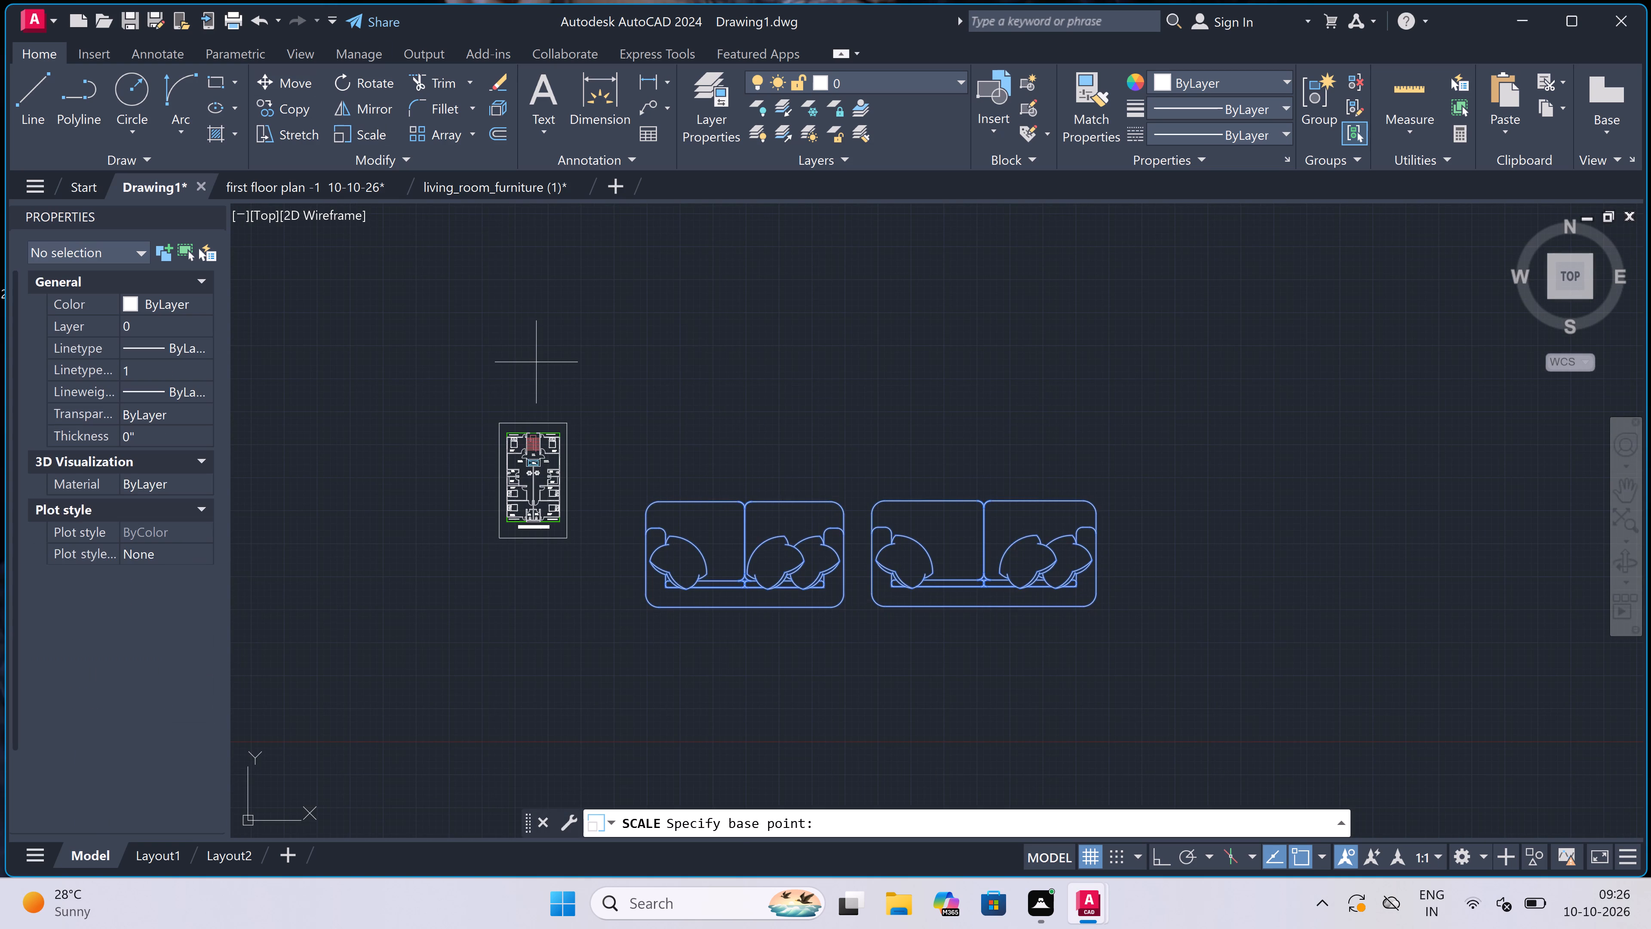
pyautogui.scroll(3, 689, 502)
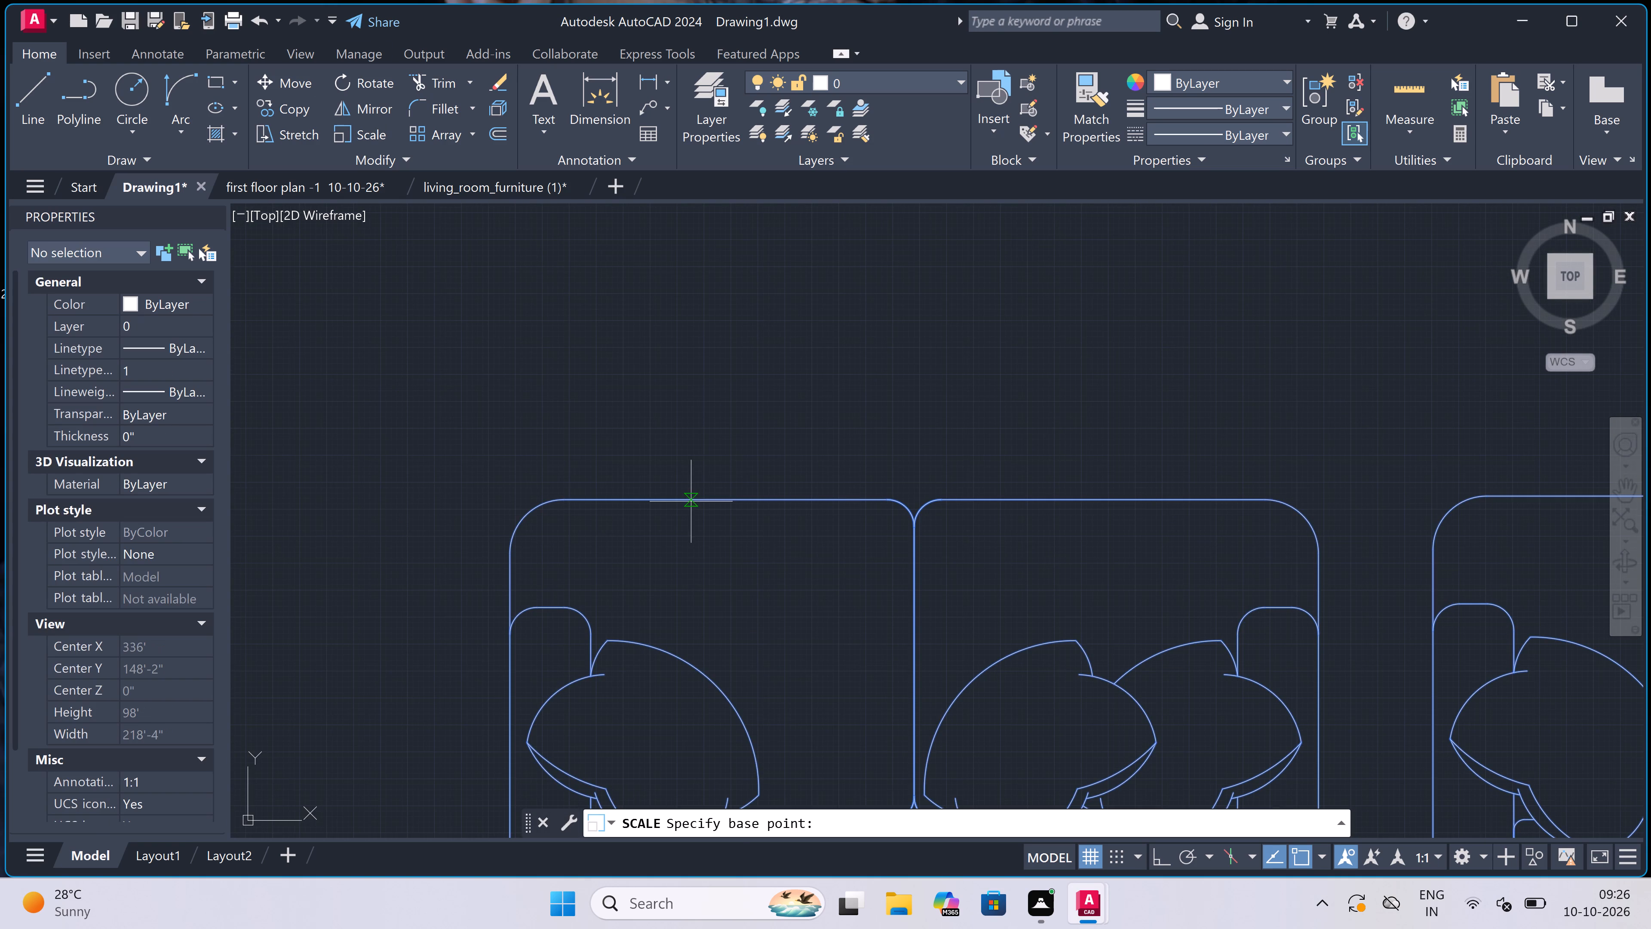
pyautogui.doubleClick(658, 526)
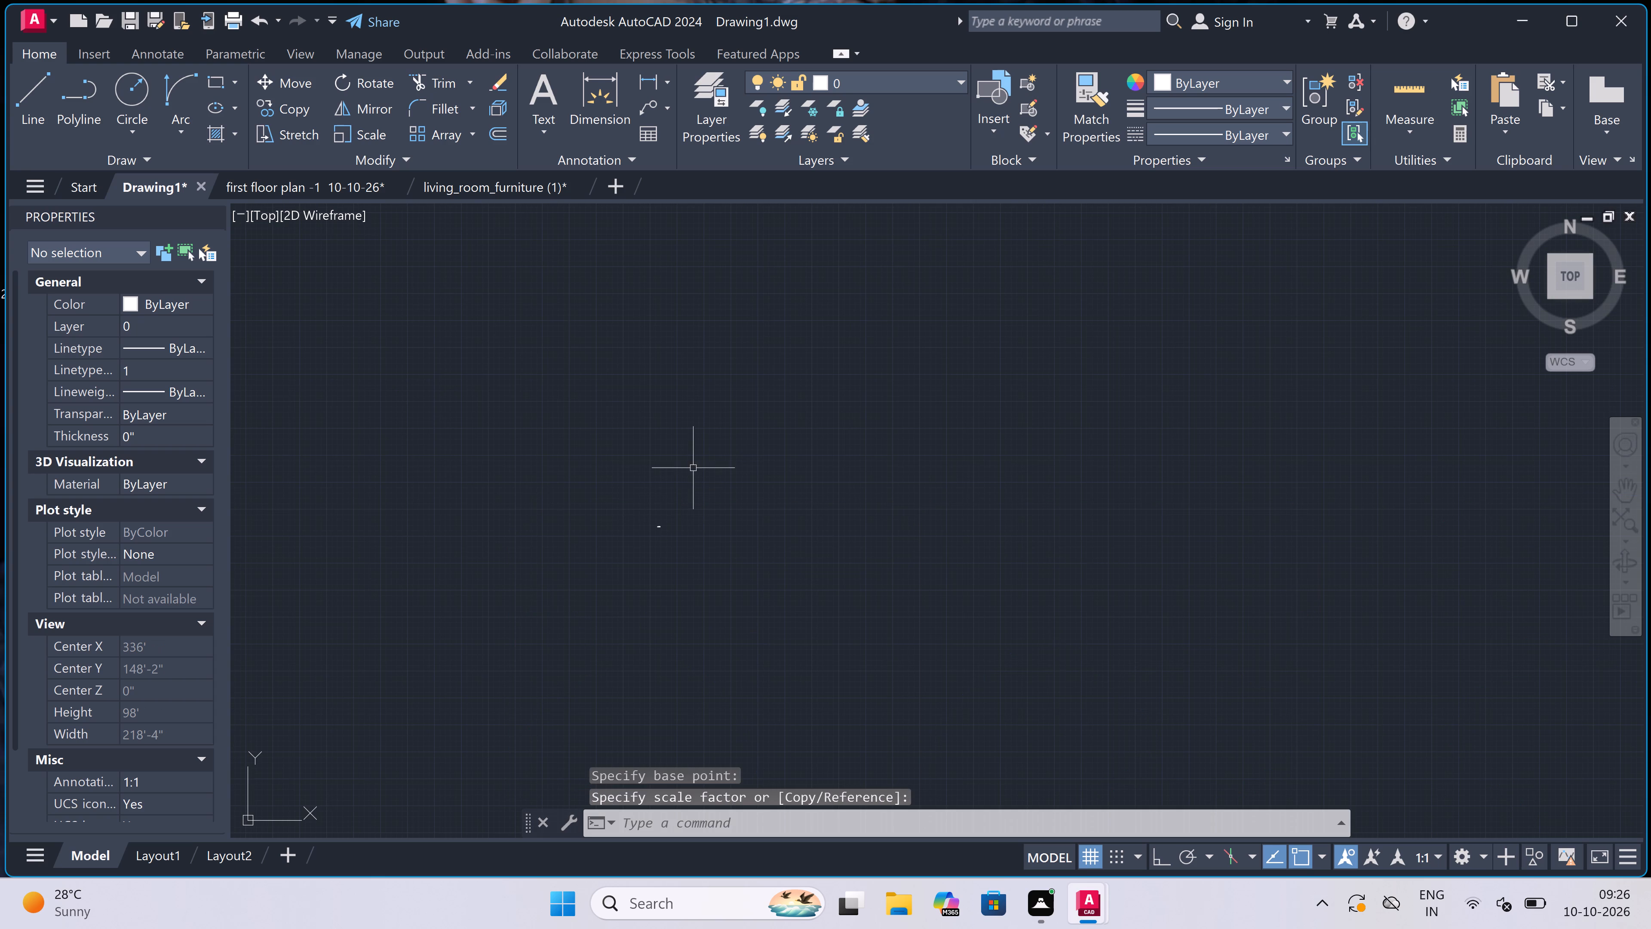
# Scale both tiny sofas up freehand to suit the plan, using a point at the east sofa's southeast cushions as base point.
pyautogui.scroll(4, 623, 528)
pyautogui.scroll(4, 897, 508)
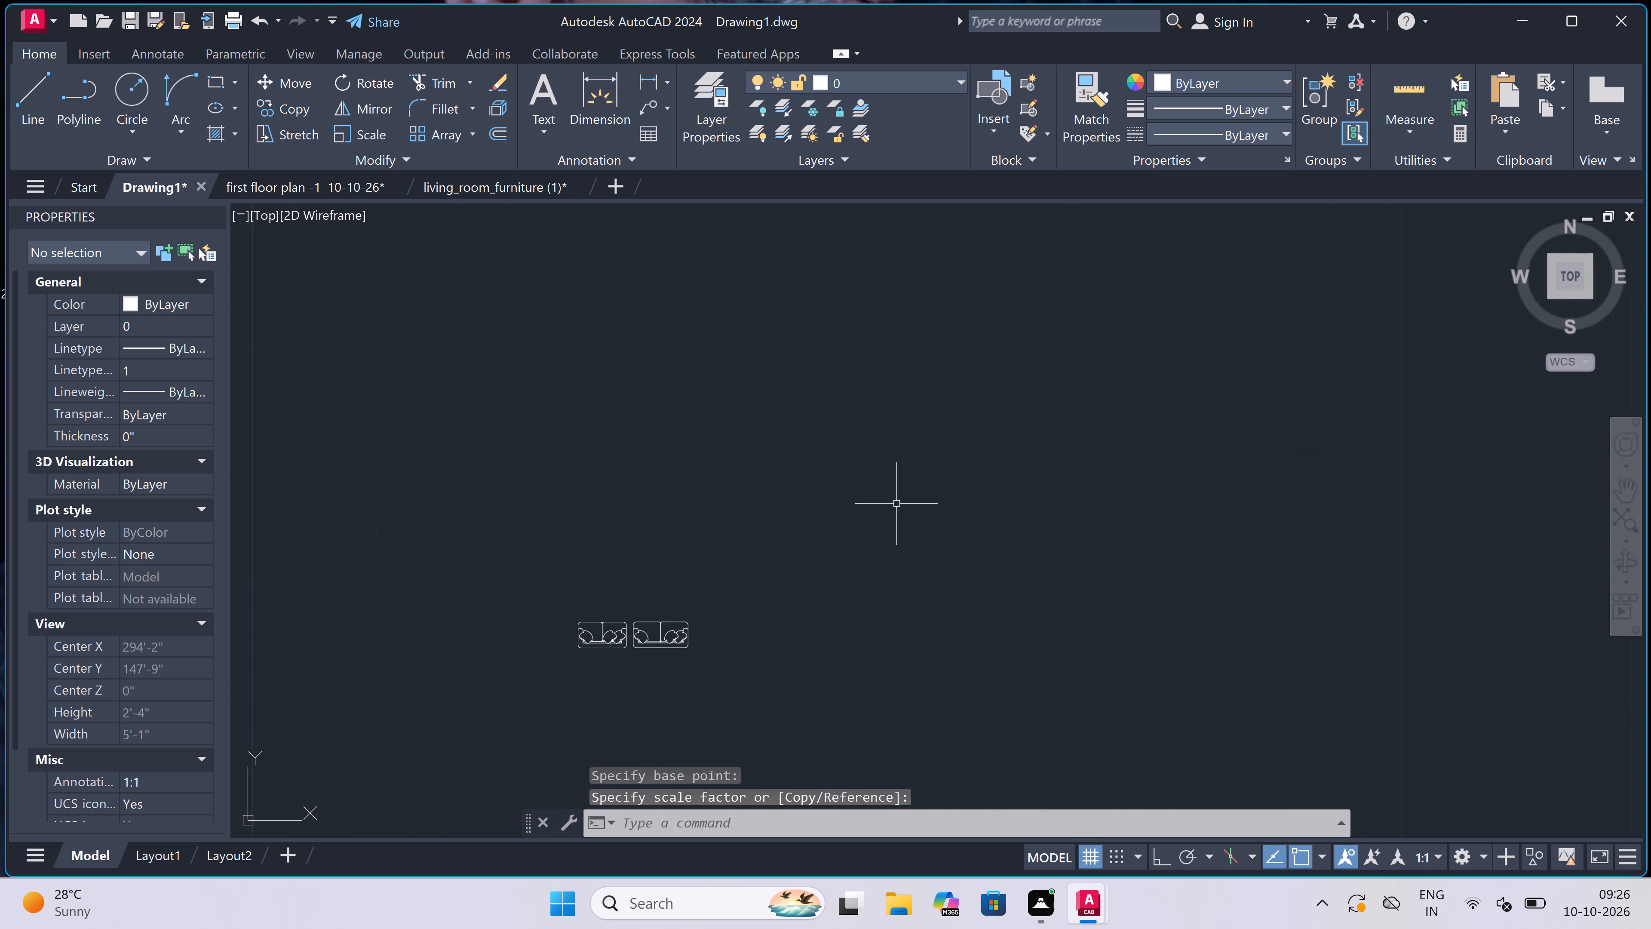
pyautogui.click(748, 562)
pyautogui.moveTo(748, 566); pyautogui.dragTo(744, 572)
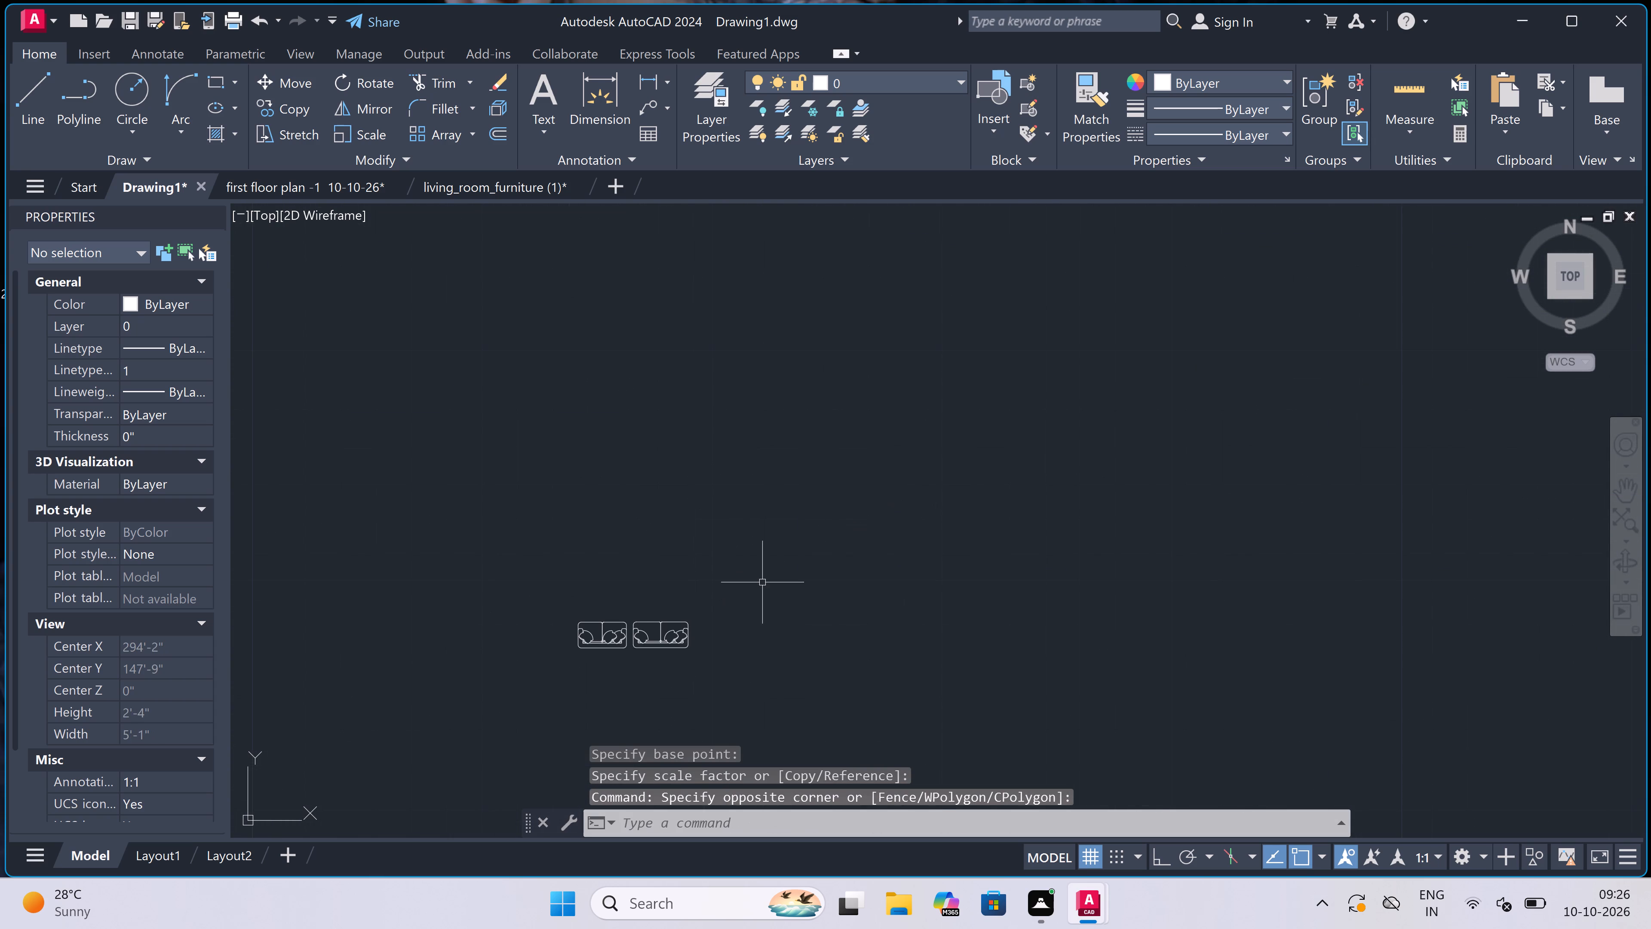
pyautogui.scroll(-1, 763, 580)
pyautogui.scroll(3, 703, 620)
pyautogui.click(835, 504)
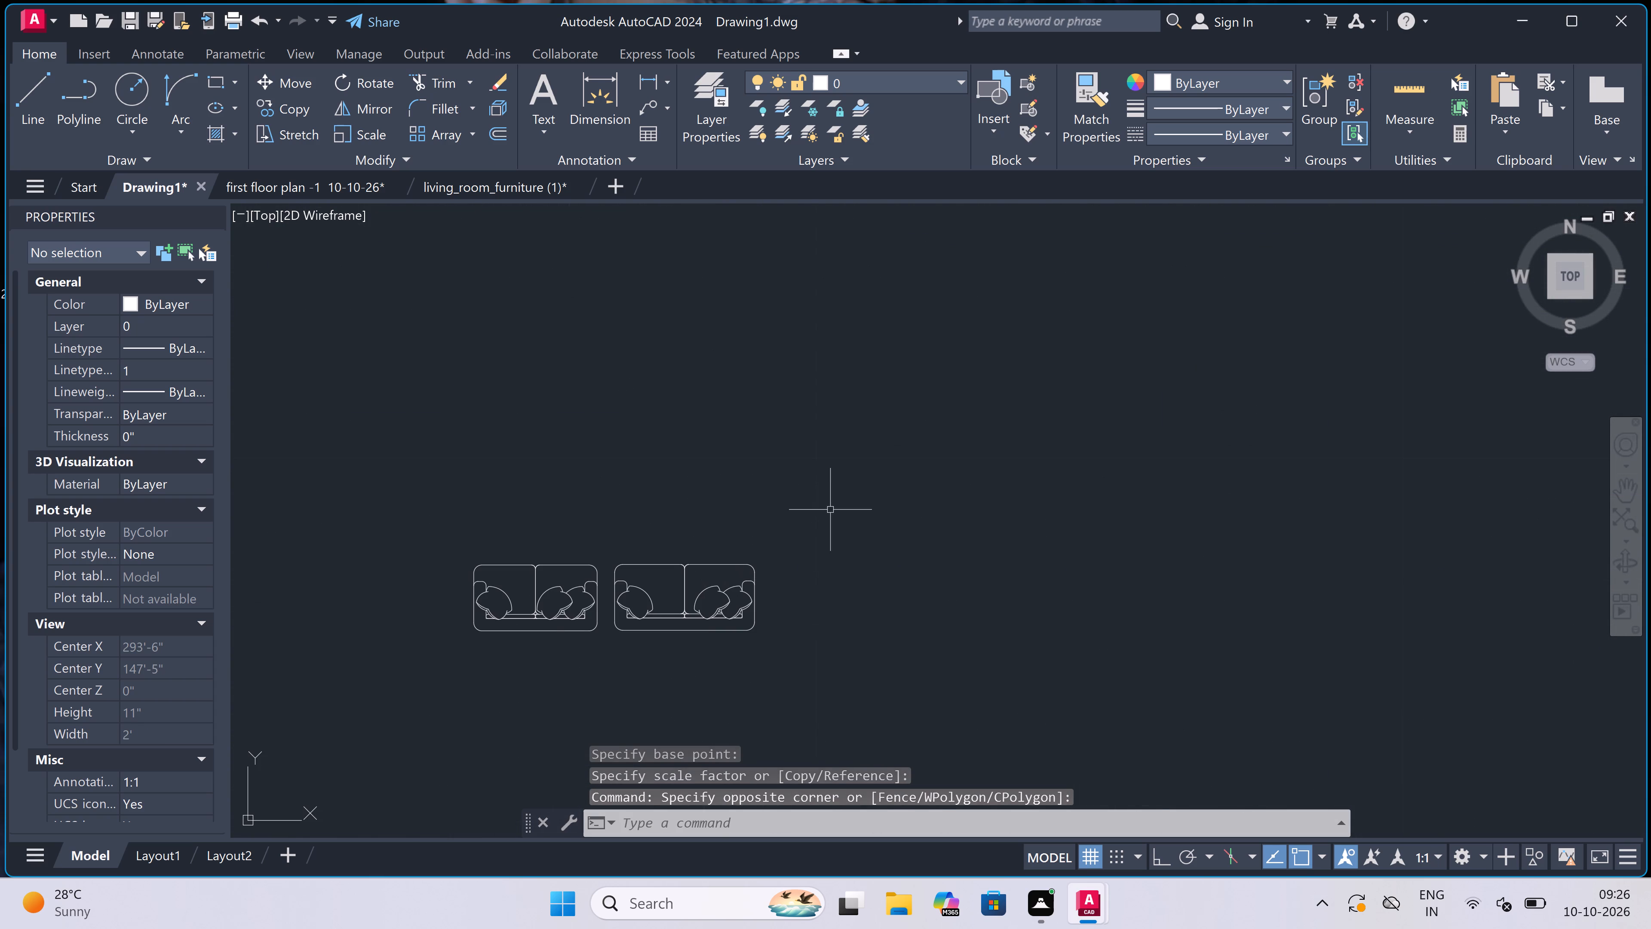
pyautogui.click(464, 653)
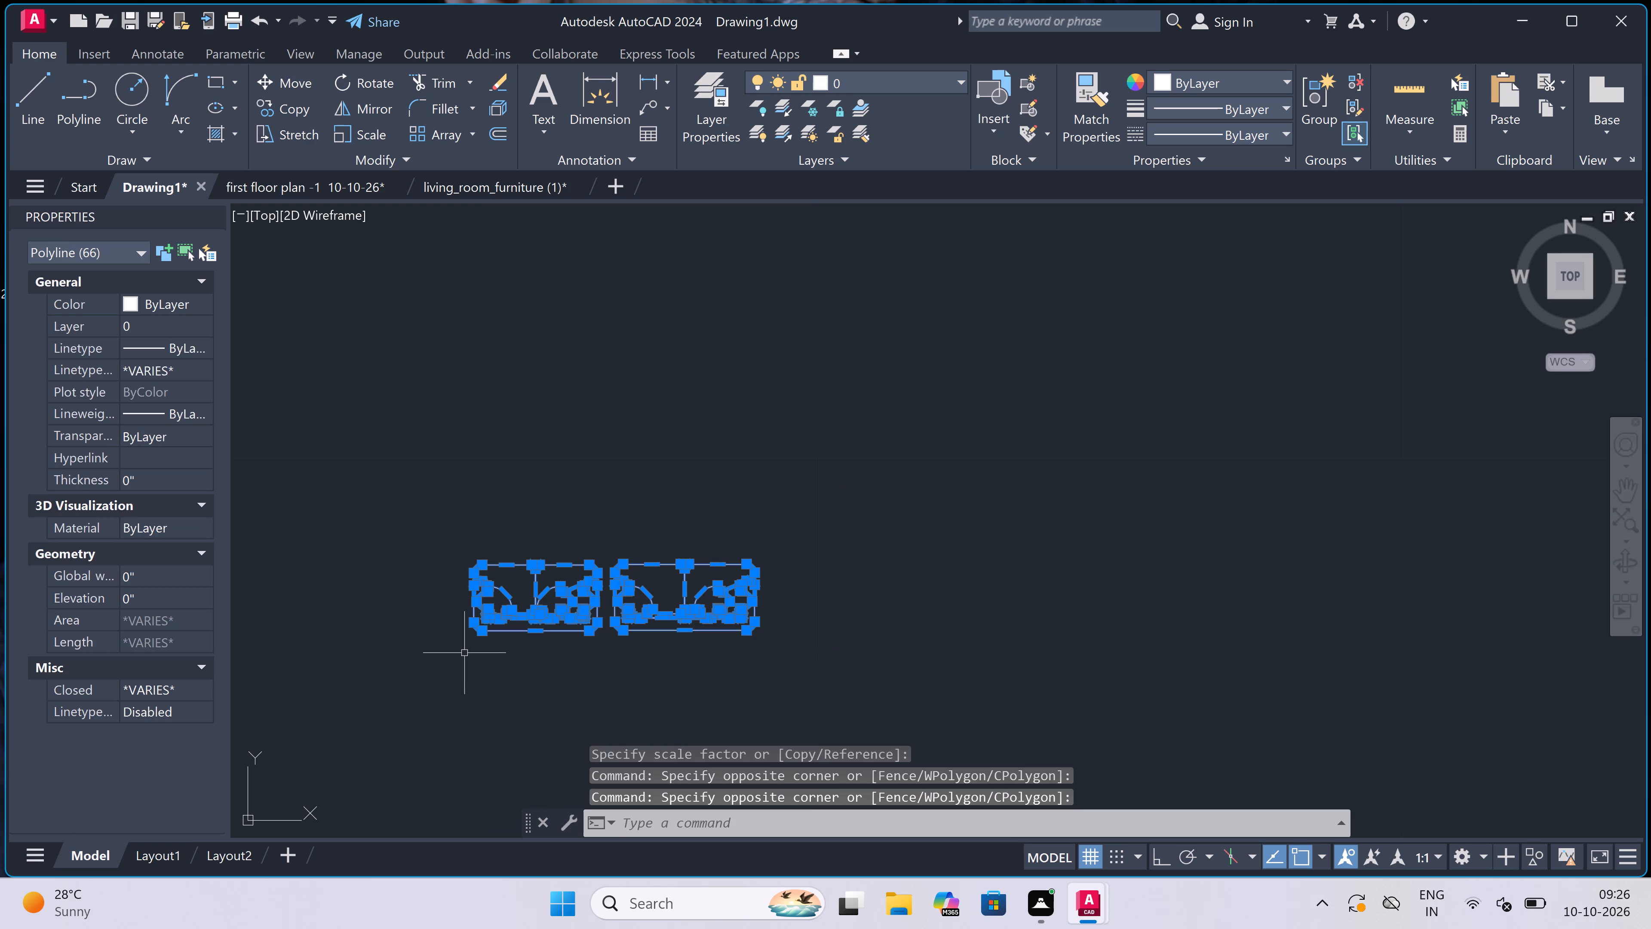
pyautogui.click(374, 131)
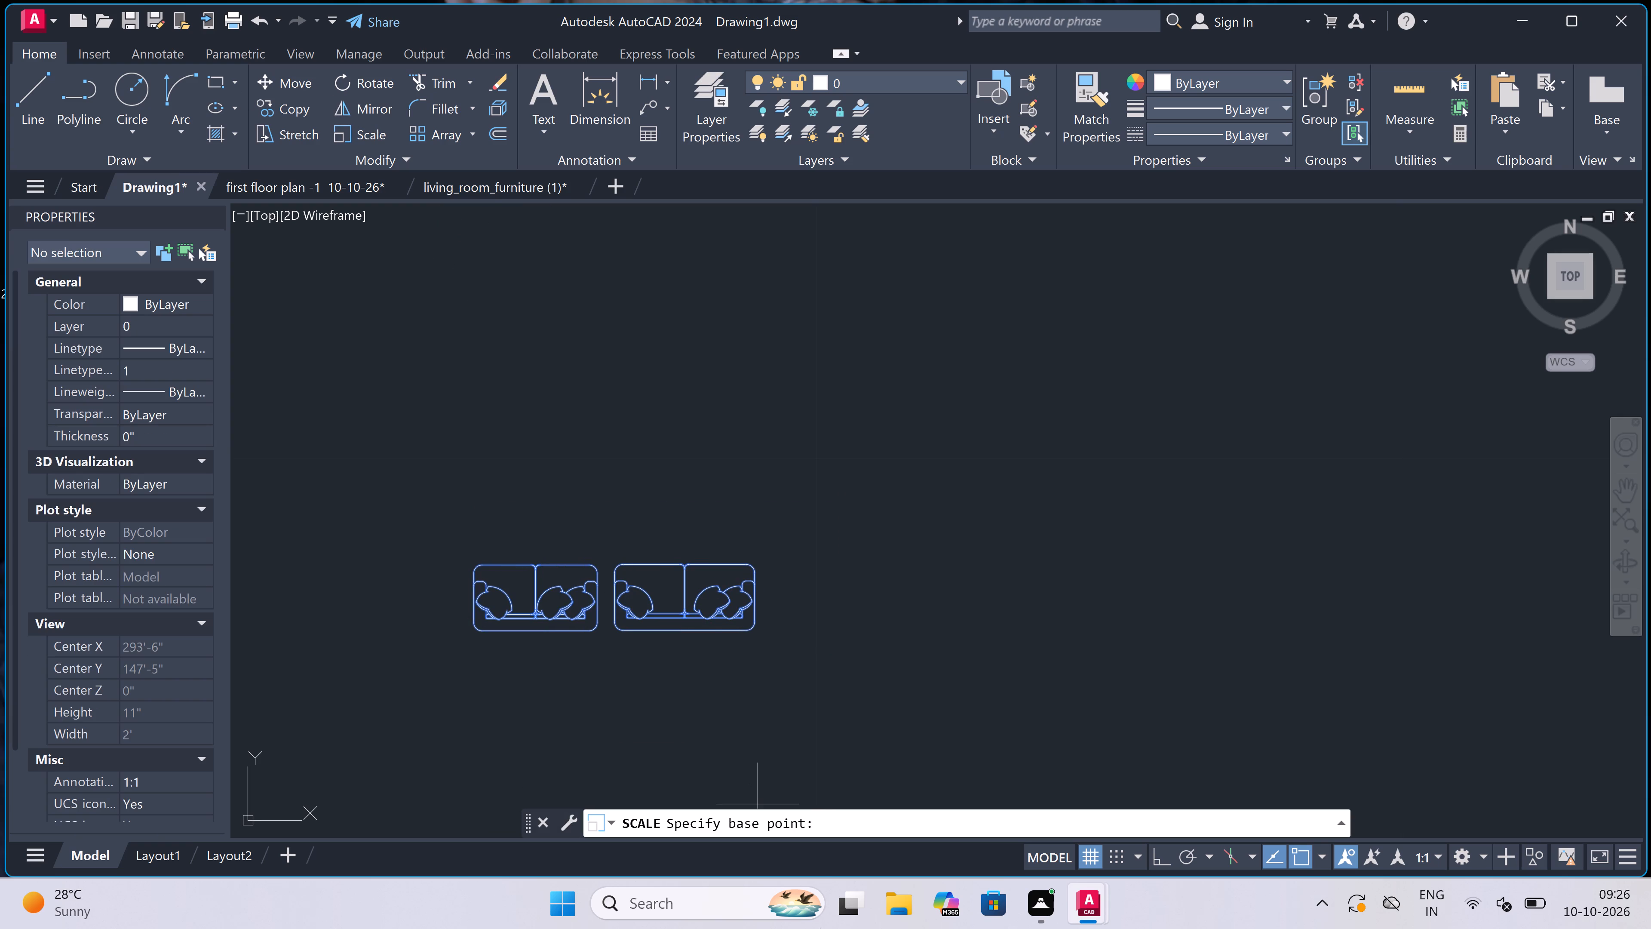
pyautogui.click(729, 620)
pyautogui.scroll(-6, 752, 700)
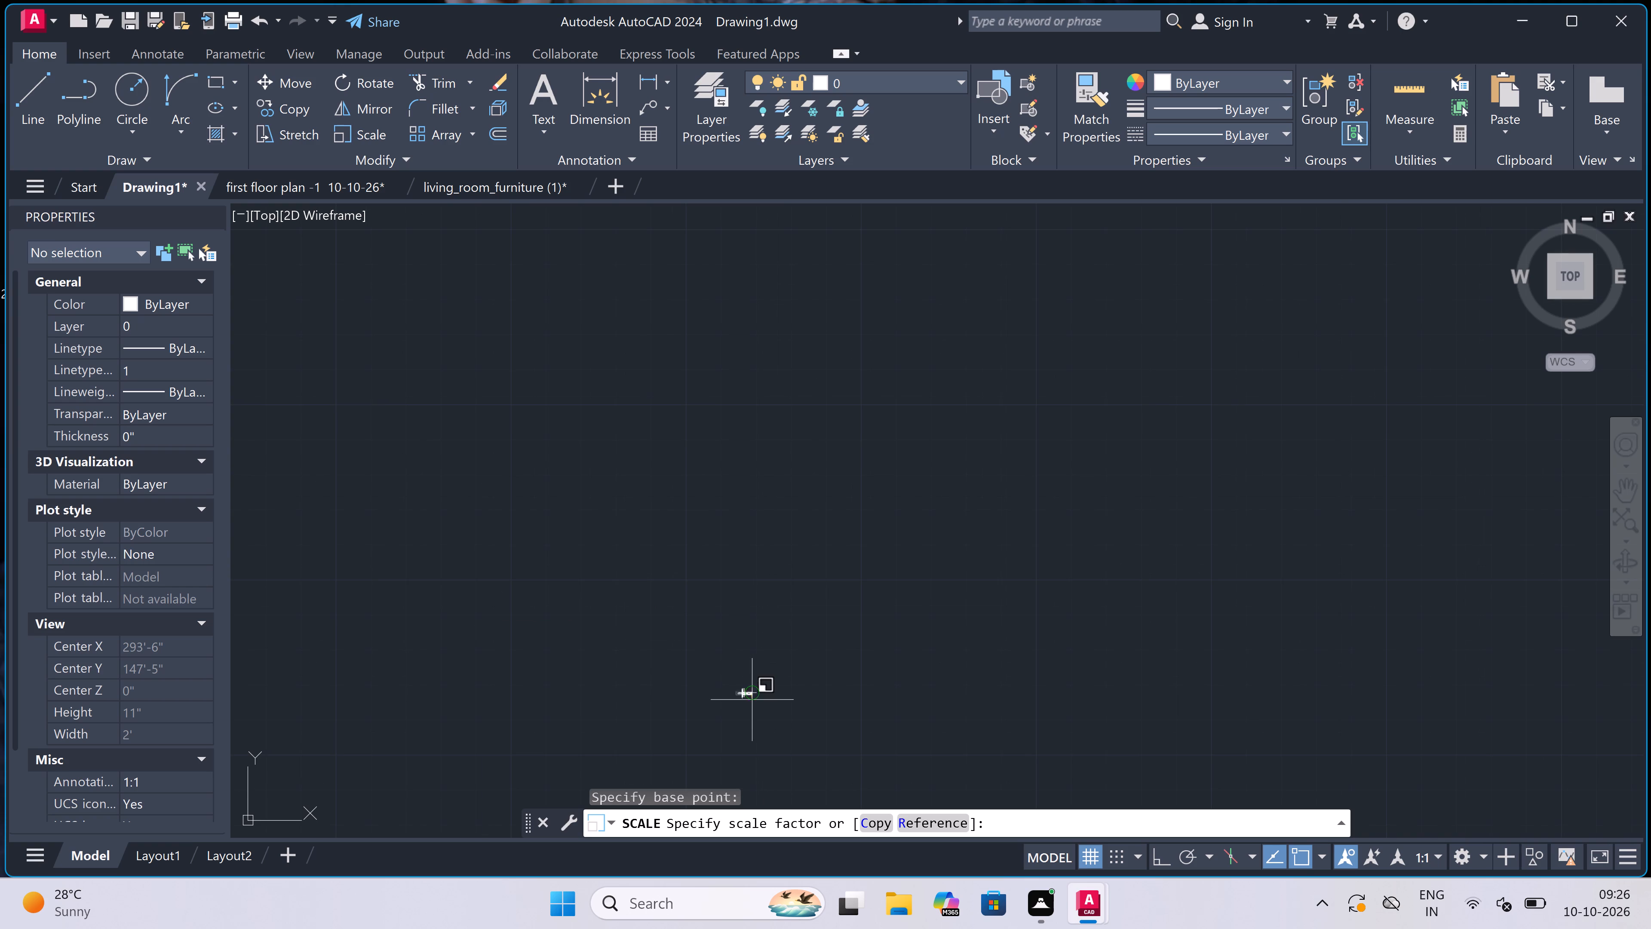
pyautogui.scroll(-2, 778, 770)
pyautogui.scroll(-3, 785, 630)
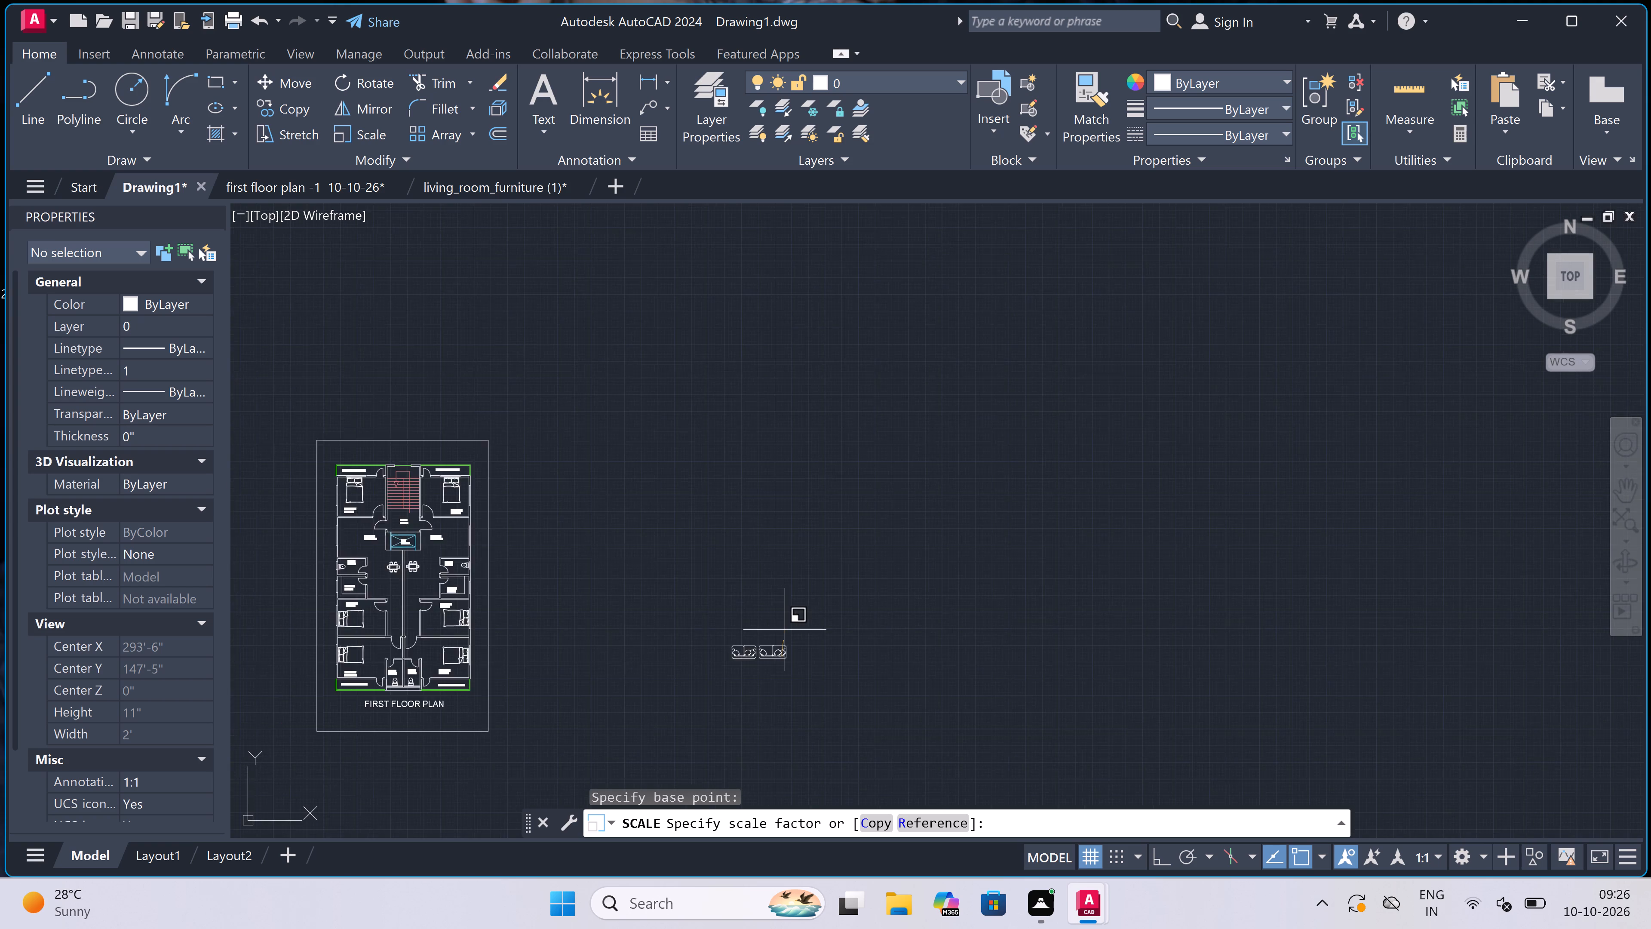
pyautogui.scroll(-2, 785, 630)
pyautogui.scroll(4, 786, 626)
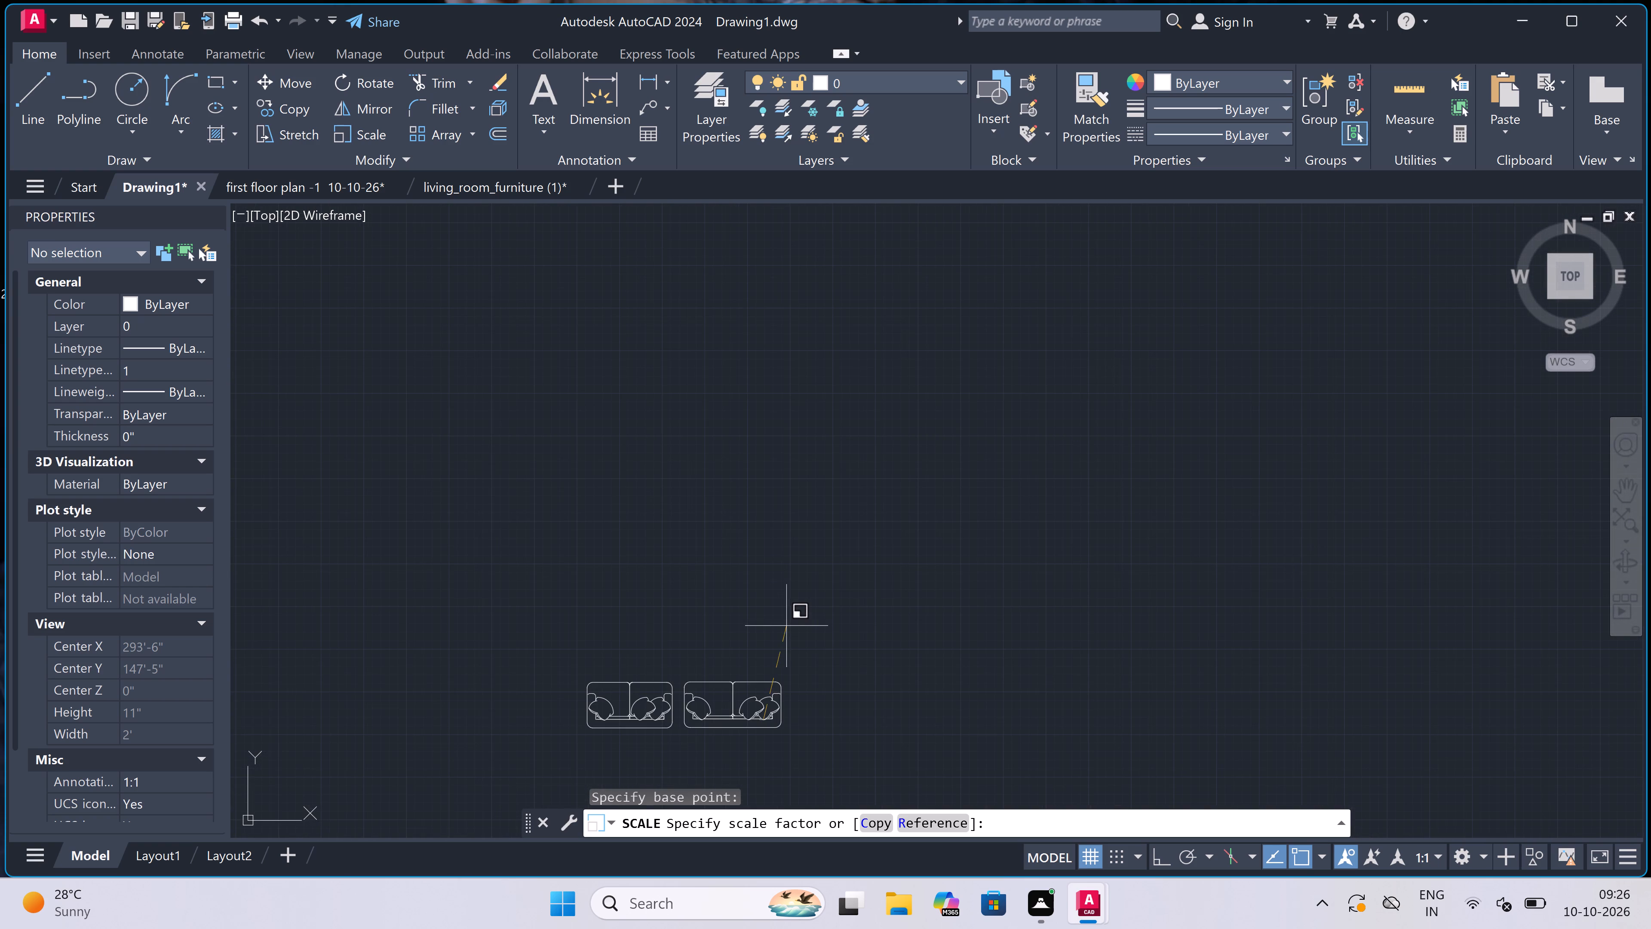
pyautogui.moveTo(770, 648); pyautogui.dragTo(771, 656)
pyautogui.click(771, 656)
pyautogui.click(822, 669)
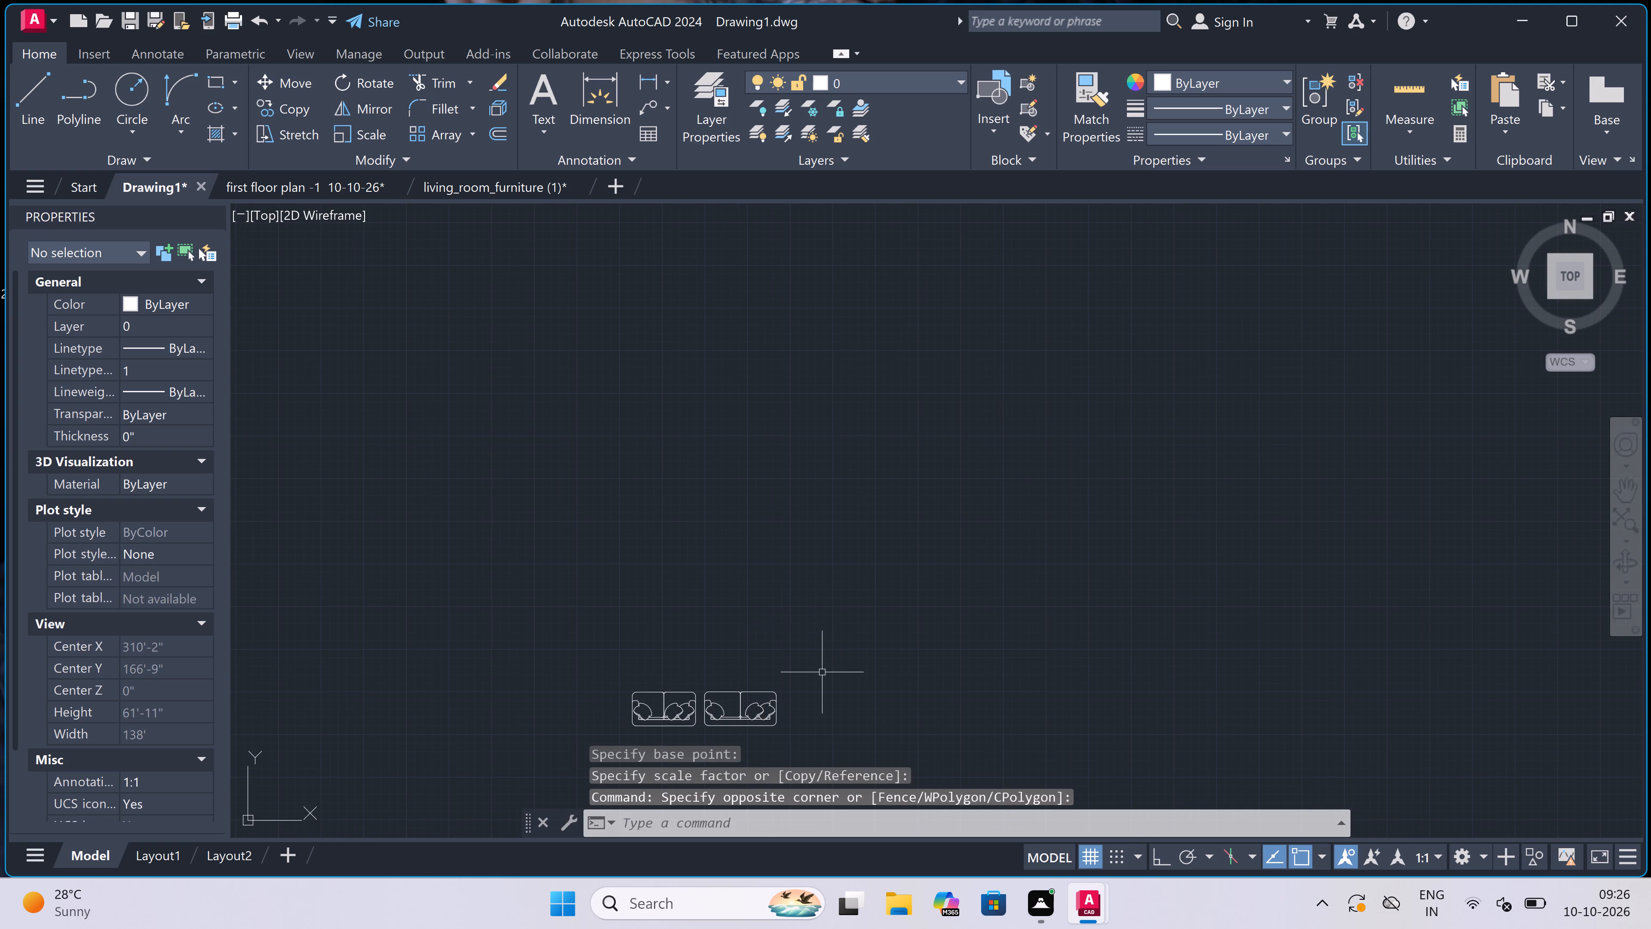
pyautogui.doubleClick(816, 680)
# Move both sofas from the far east to just outside the sheet border, level with the drawing rooms, using the west sofa's north edge as base point.
pyautogui.scroll(-4, 752, 535)
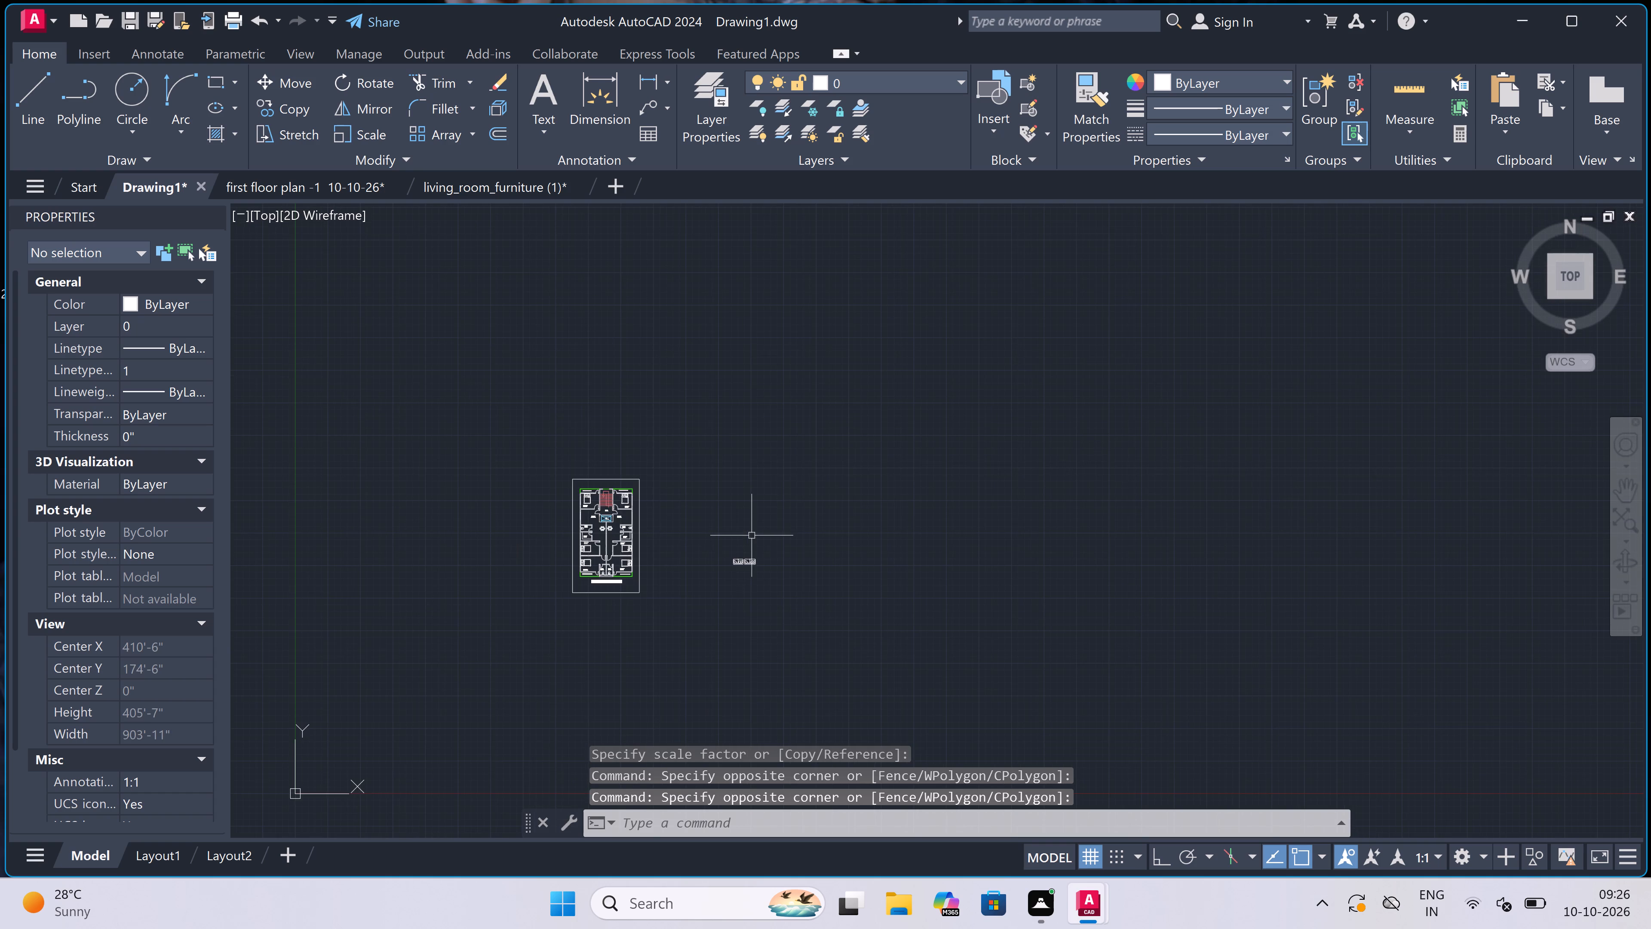
pyautogui.scroll(4, 736, 562)
pyautogui.click(947, 515)
pyautogui.click(527, 677)
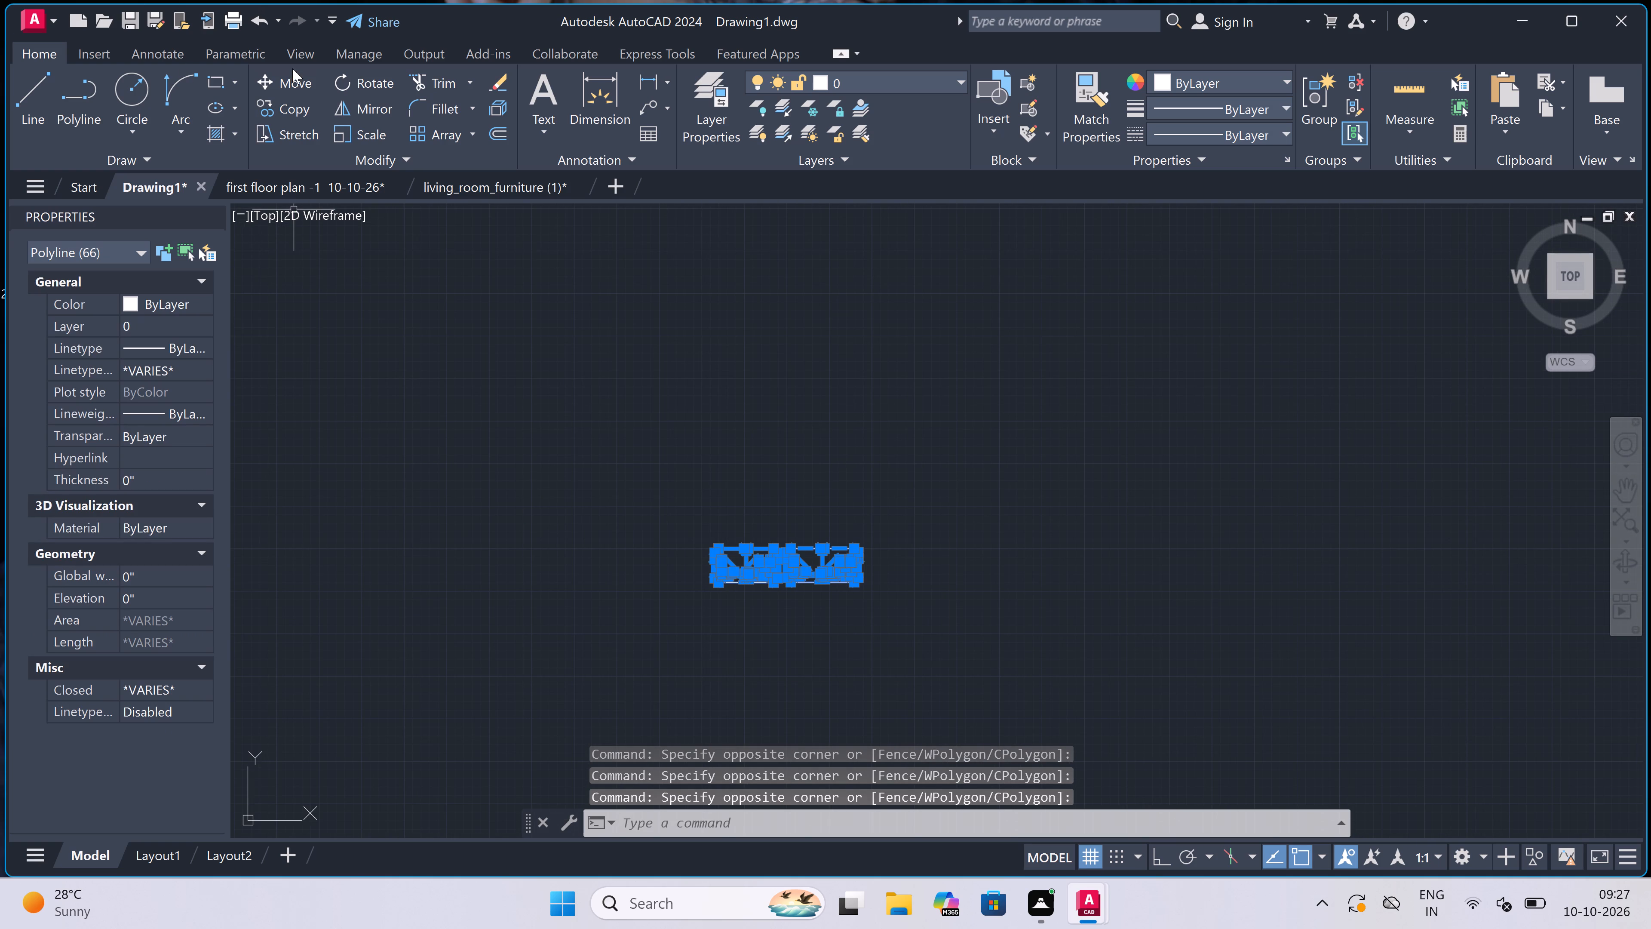
pyautogui.click(299, 81)
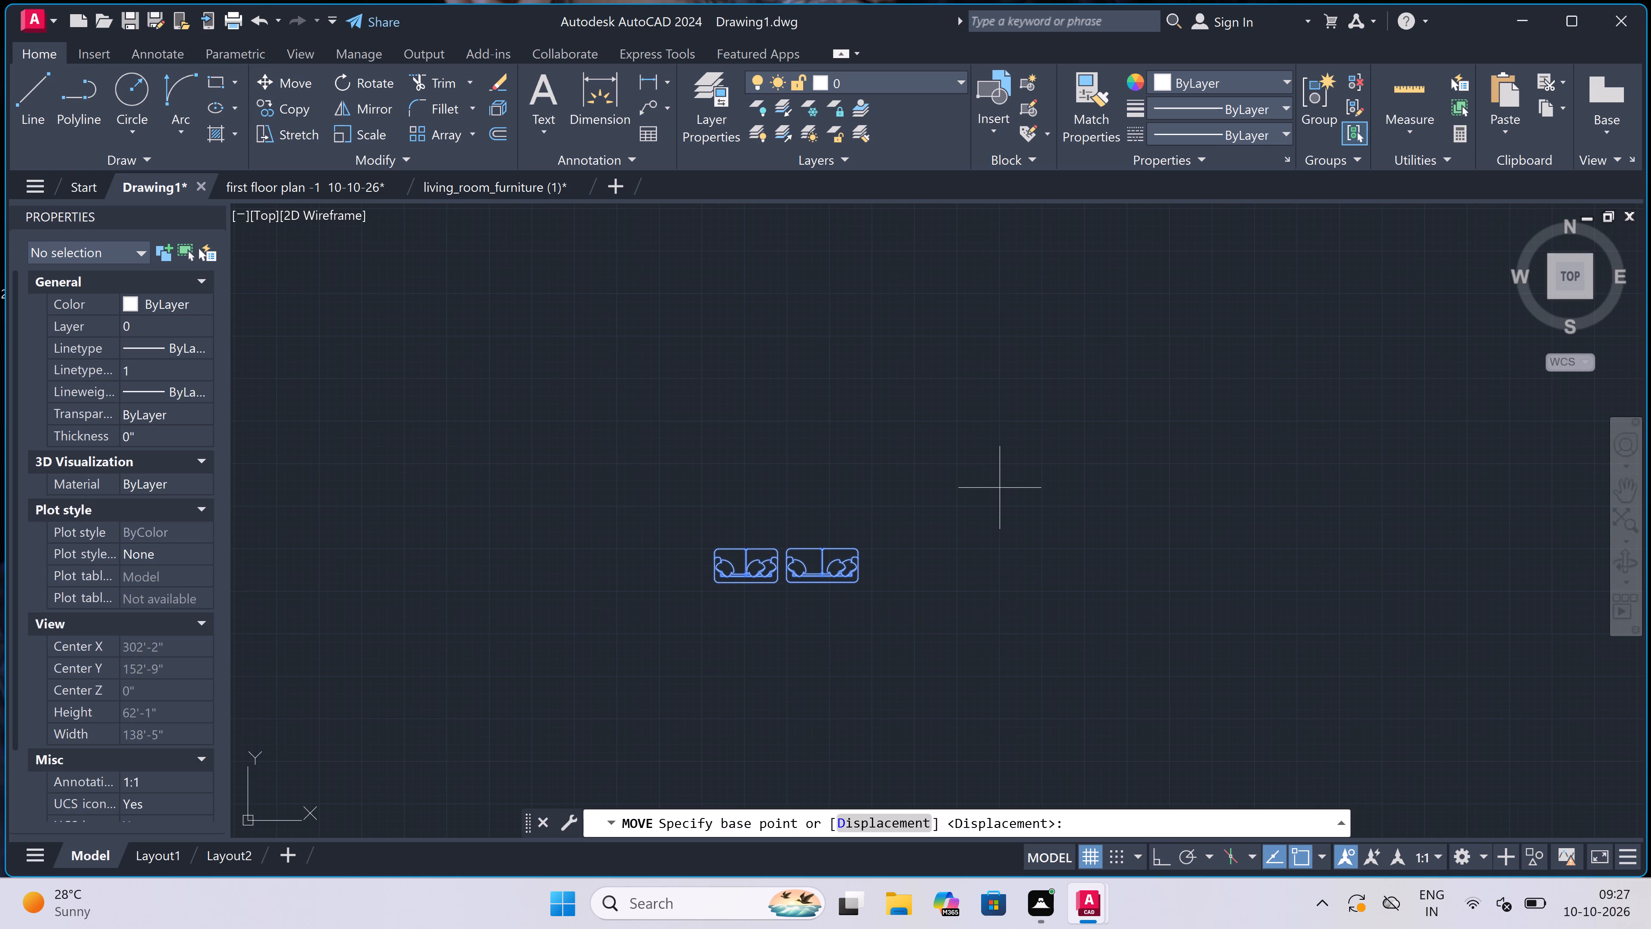
pyautogui.click(738, 546)
pyautogui.scroll(-4, 920, 456)
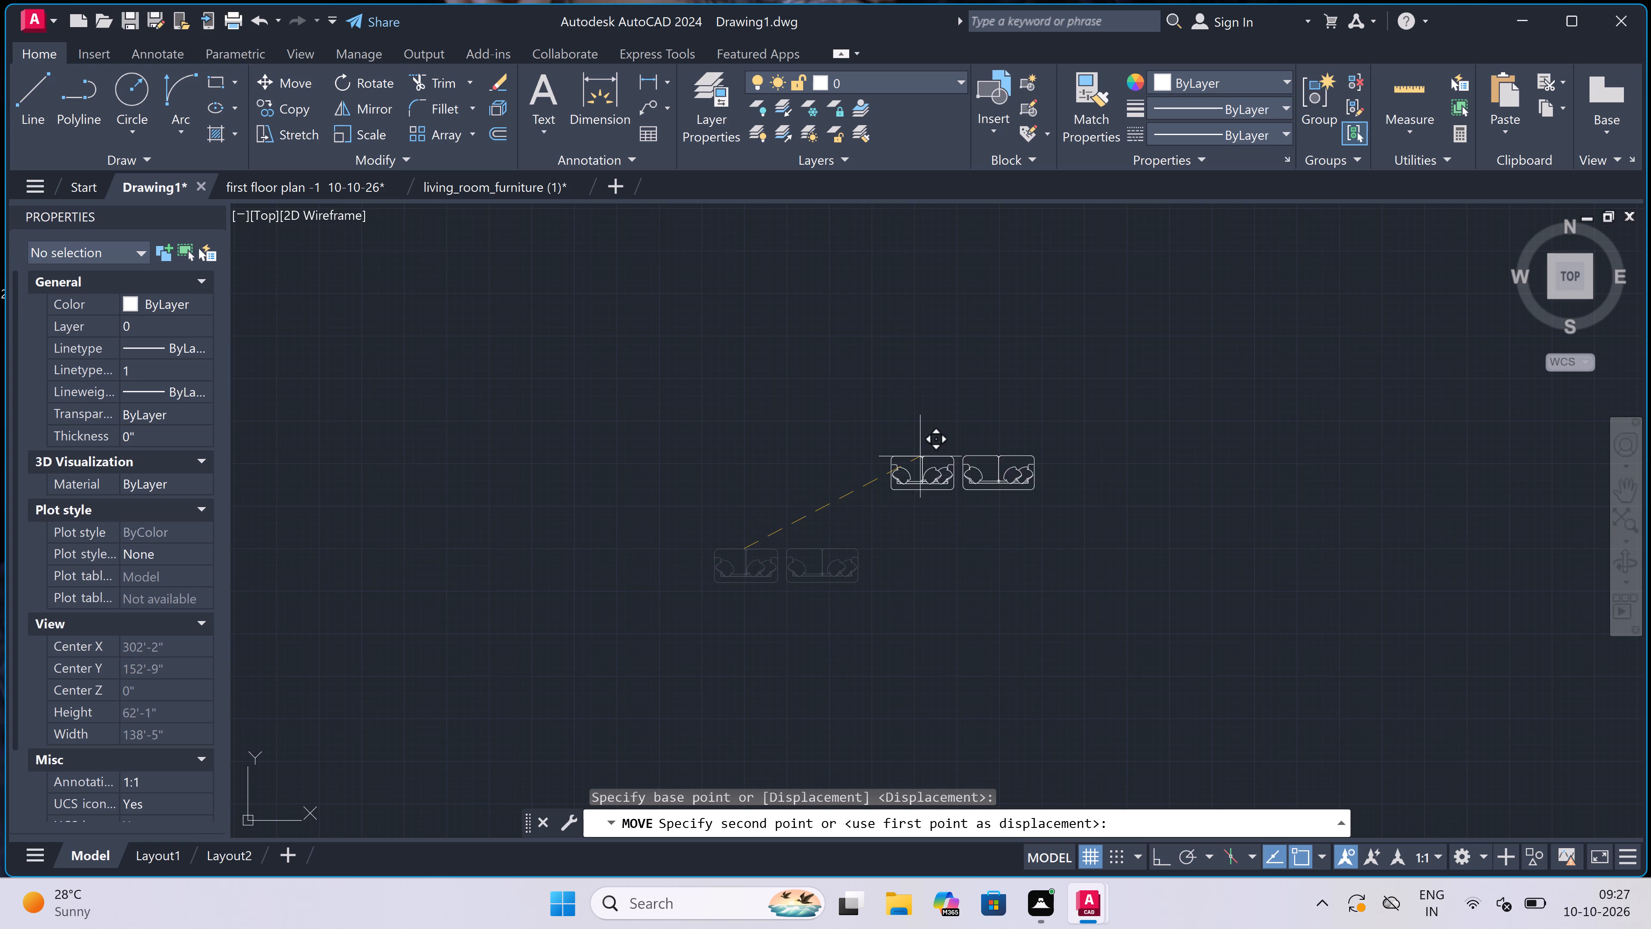
pyautogui.scroll(4, 764, 462)
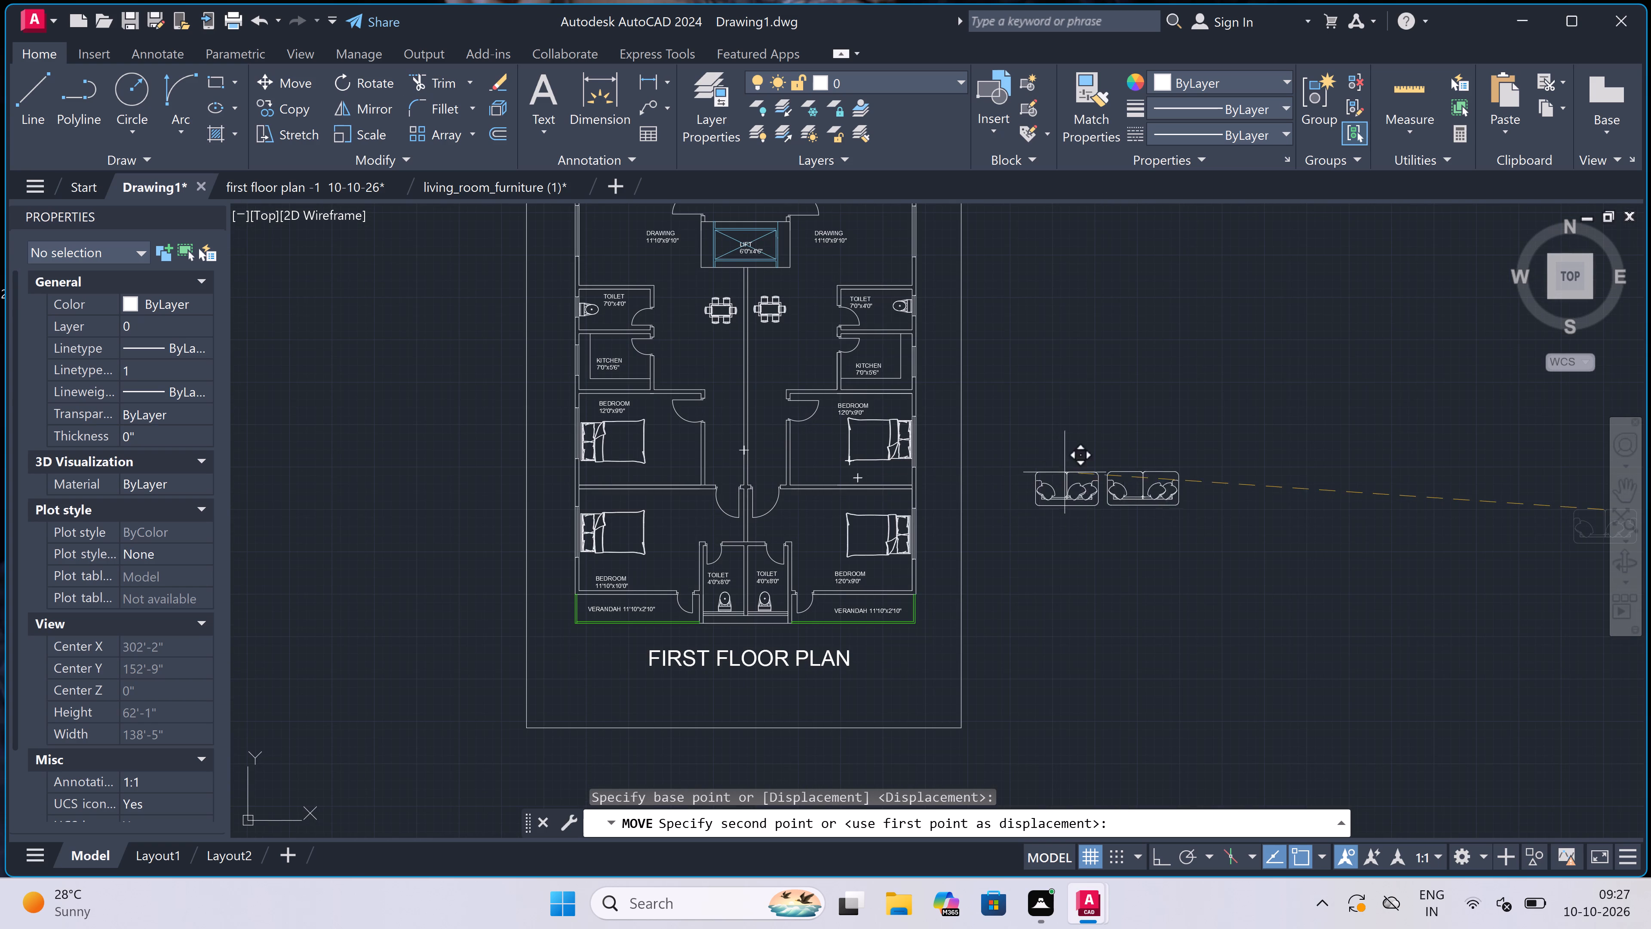
pyautogui.scroll(-2, 954, 512)
pyautogui.scroll(3, 980, 348)
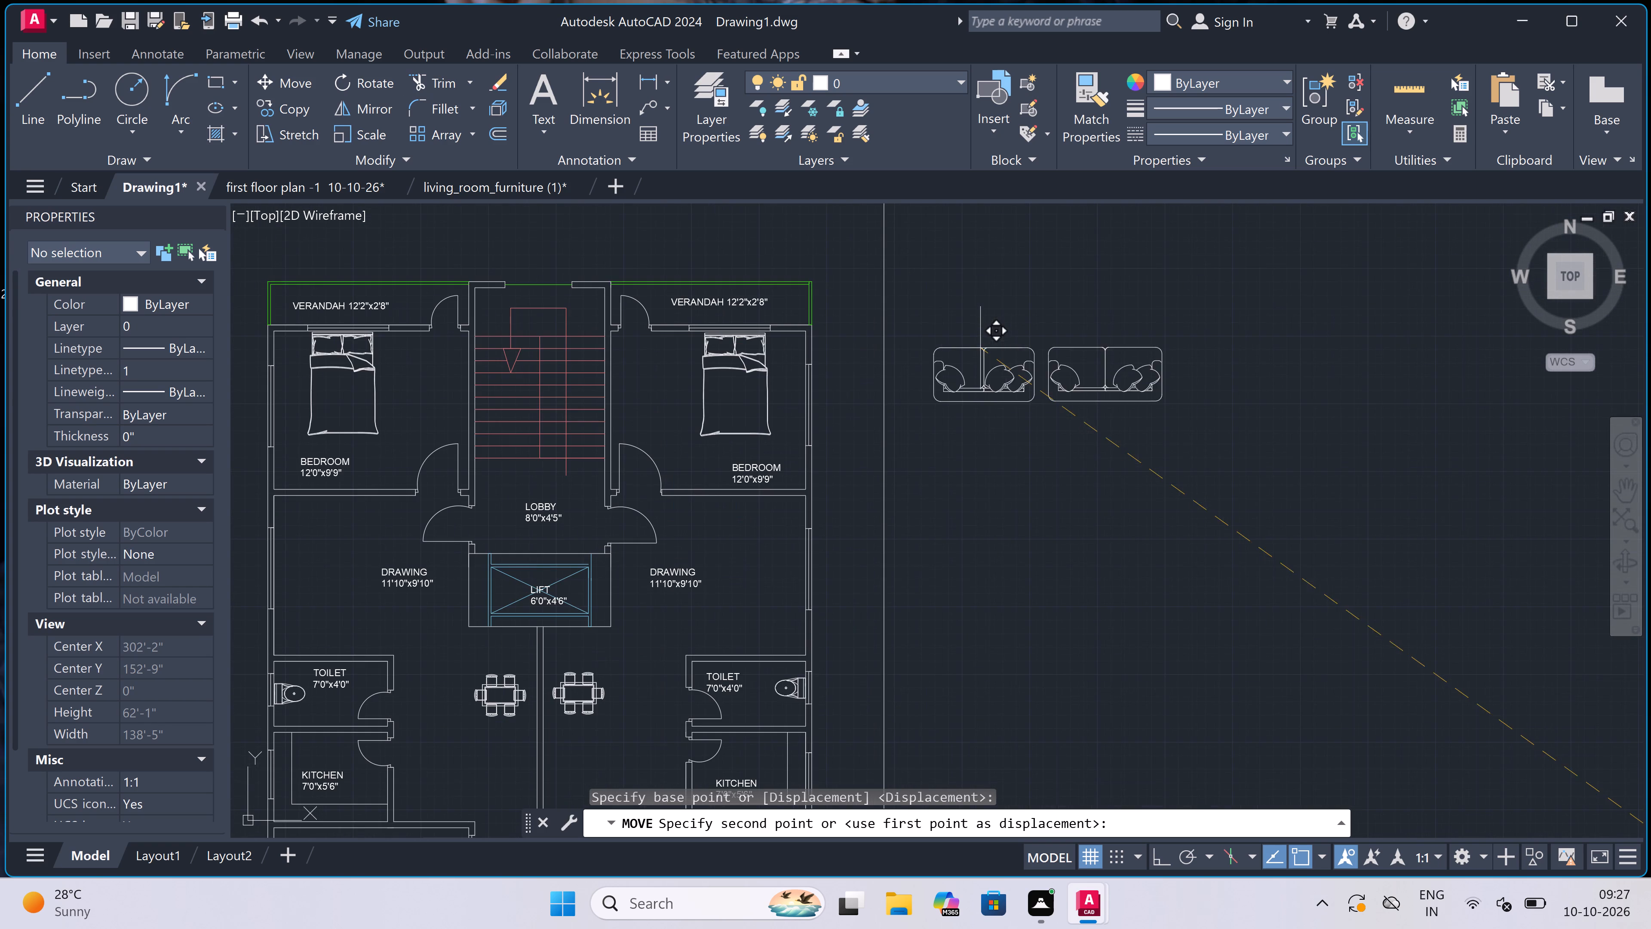
pyautogui.click(952, 575)
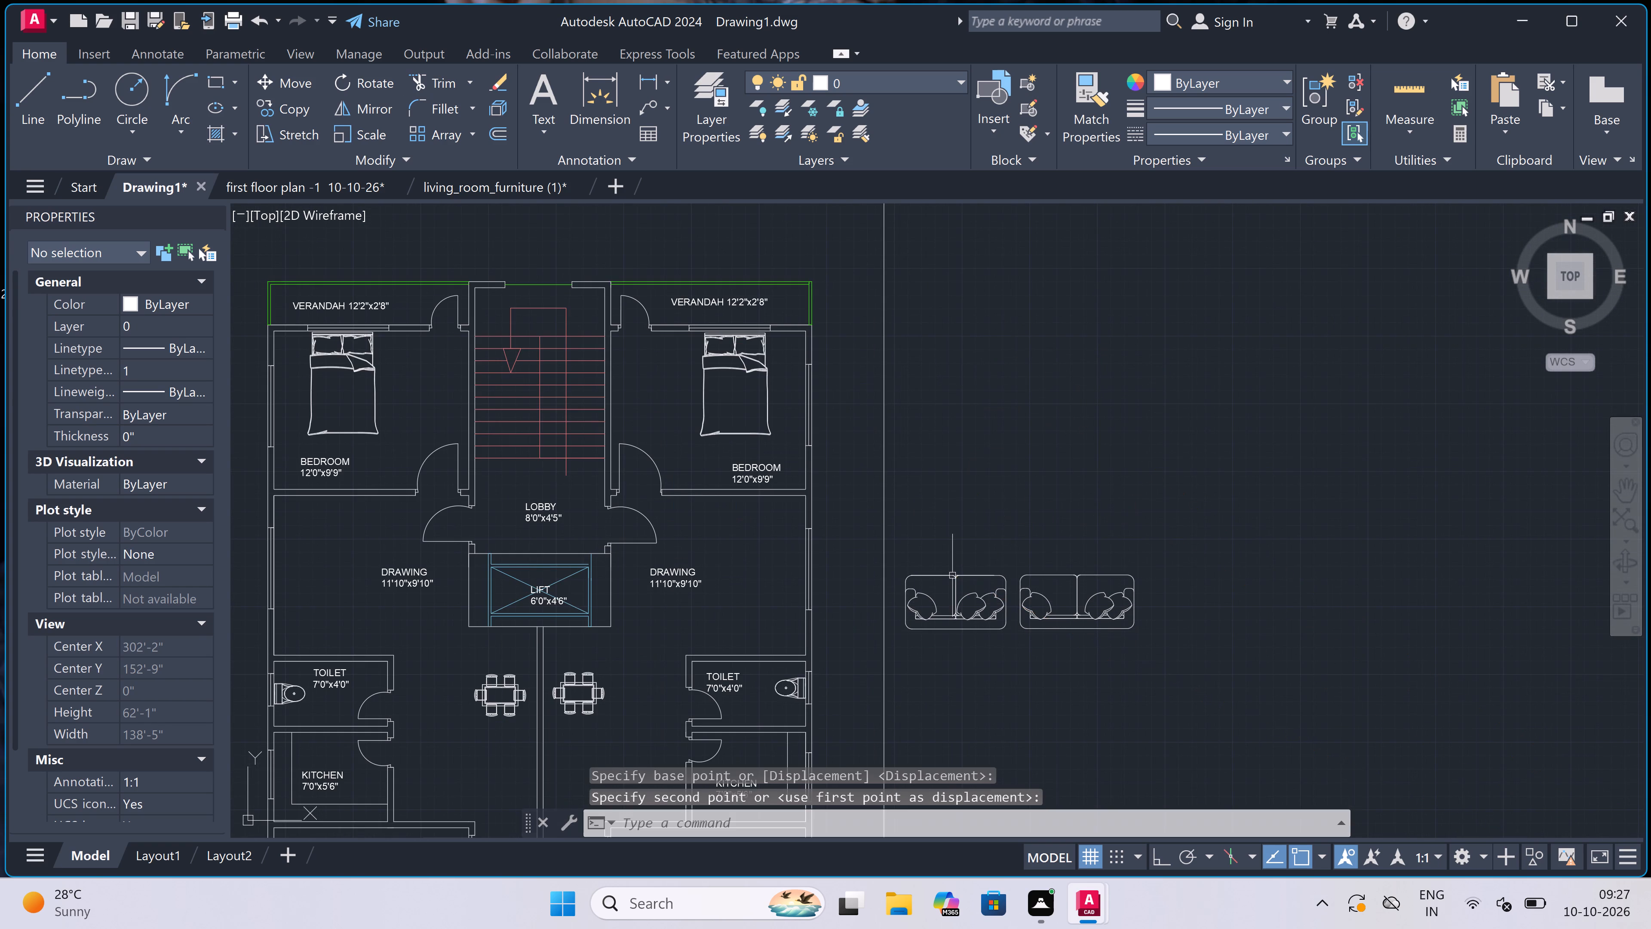
# Rotate both sofas by 90° with Ortho on, using a point near the east sofa's northwest corner as base point.
pyautogui.doubleClick(1164, 562)
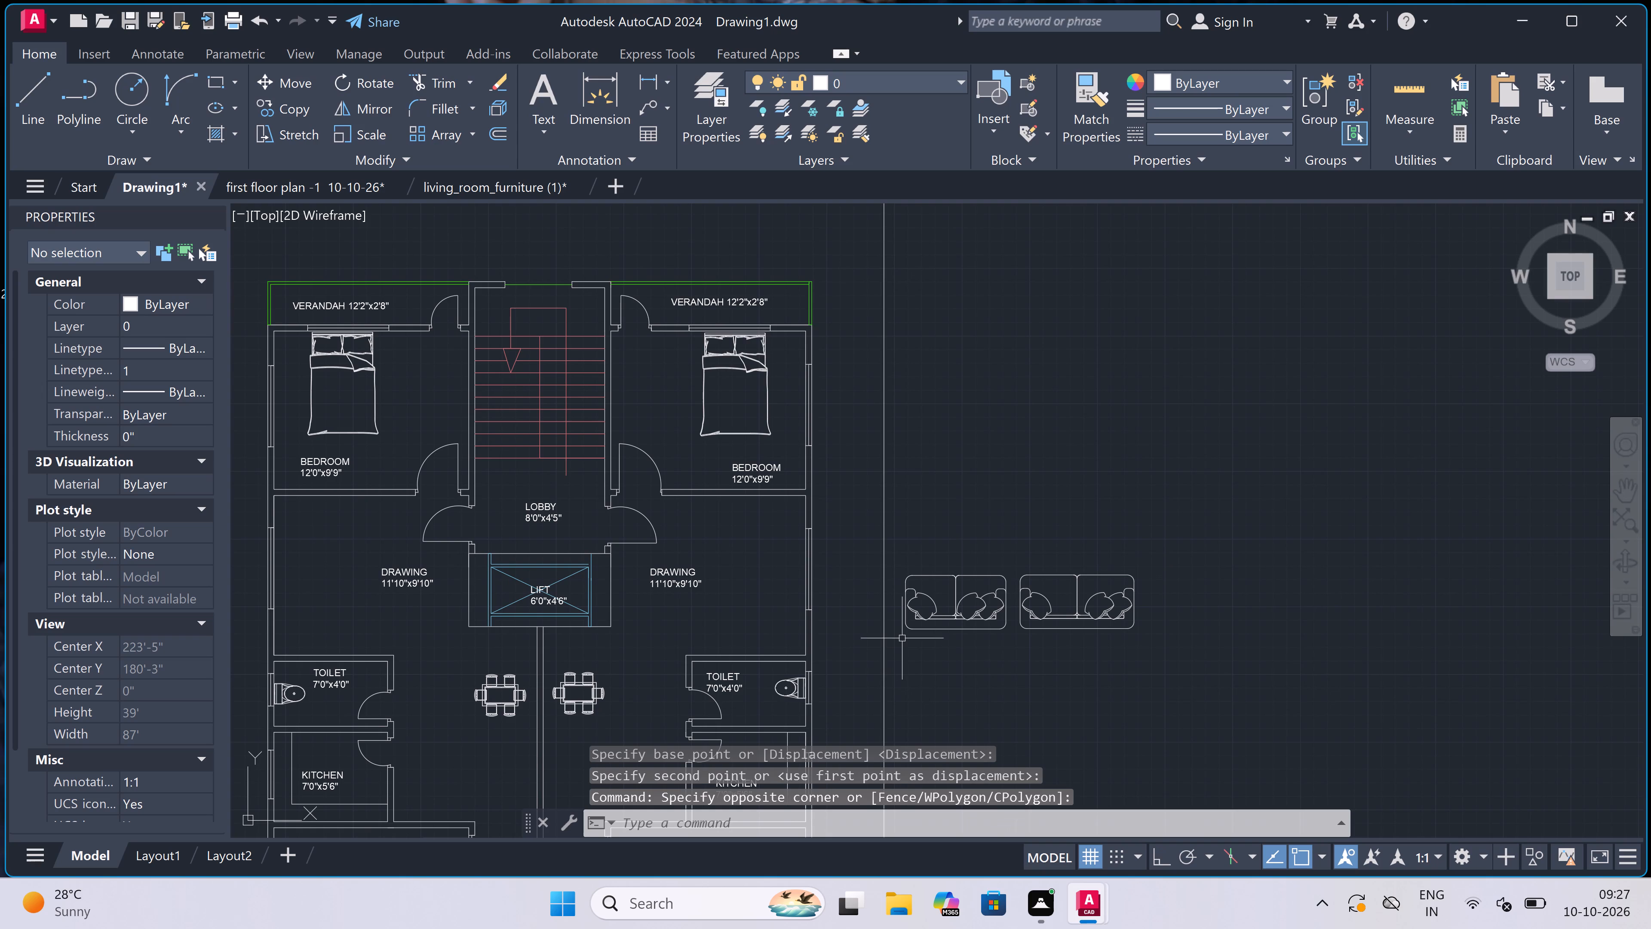
pyautogui.click(1162, 572)
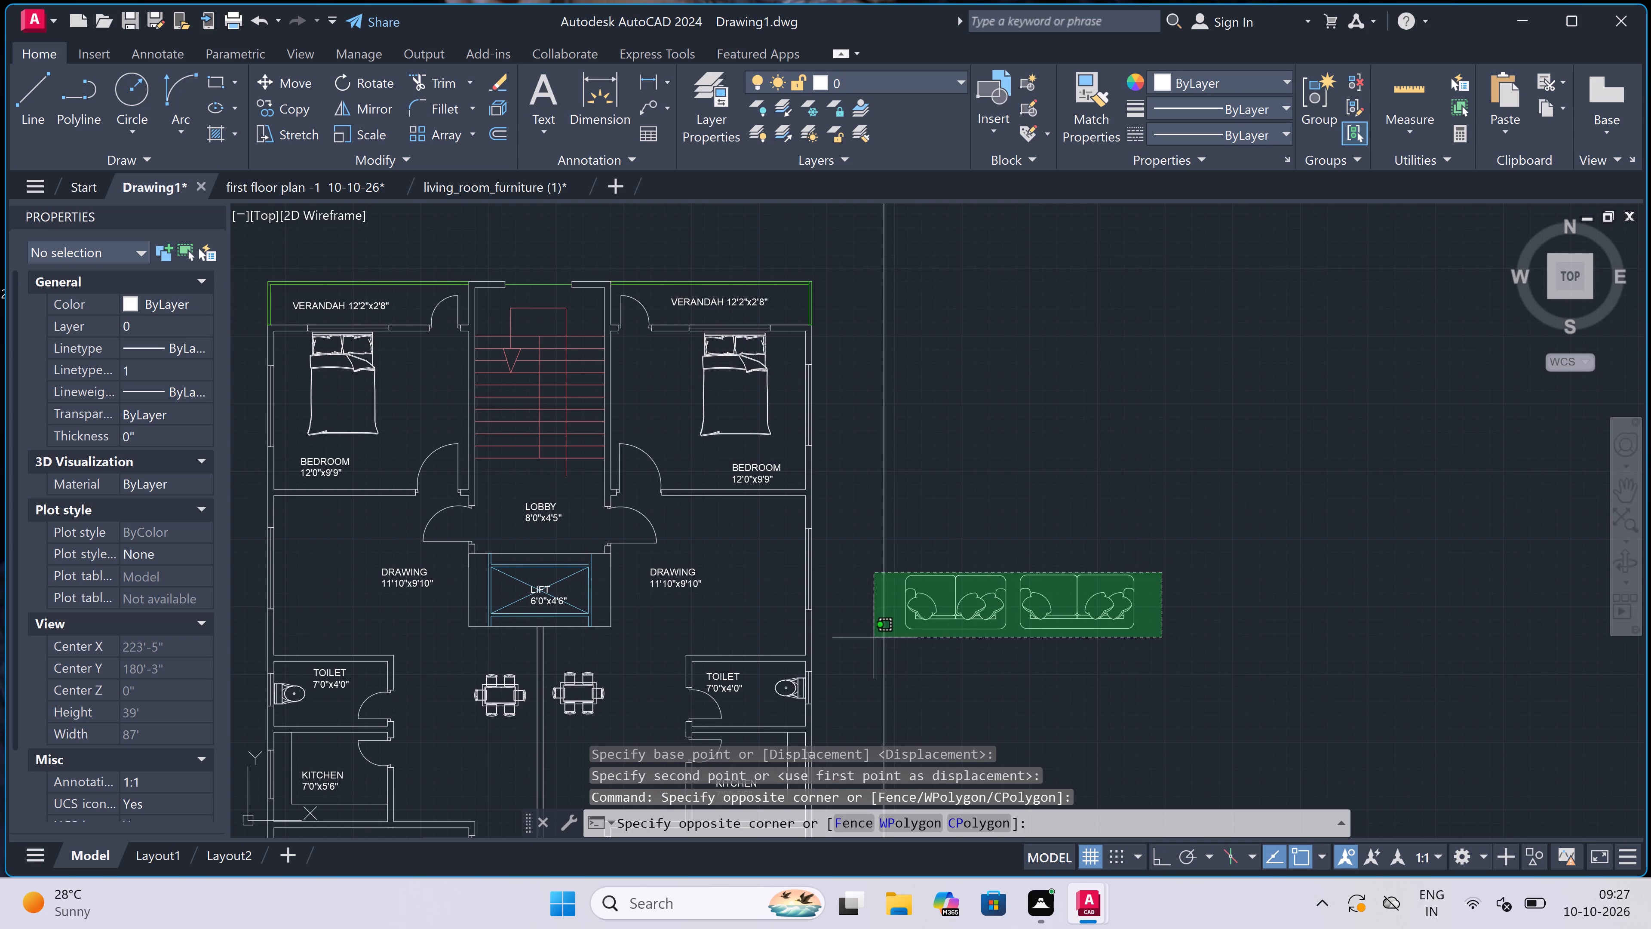
pyautogui.click(900, 634)
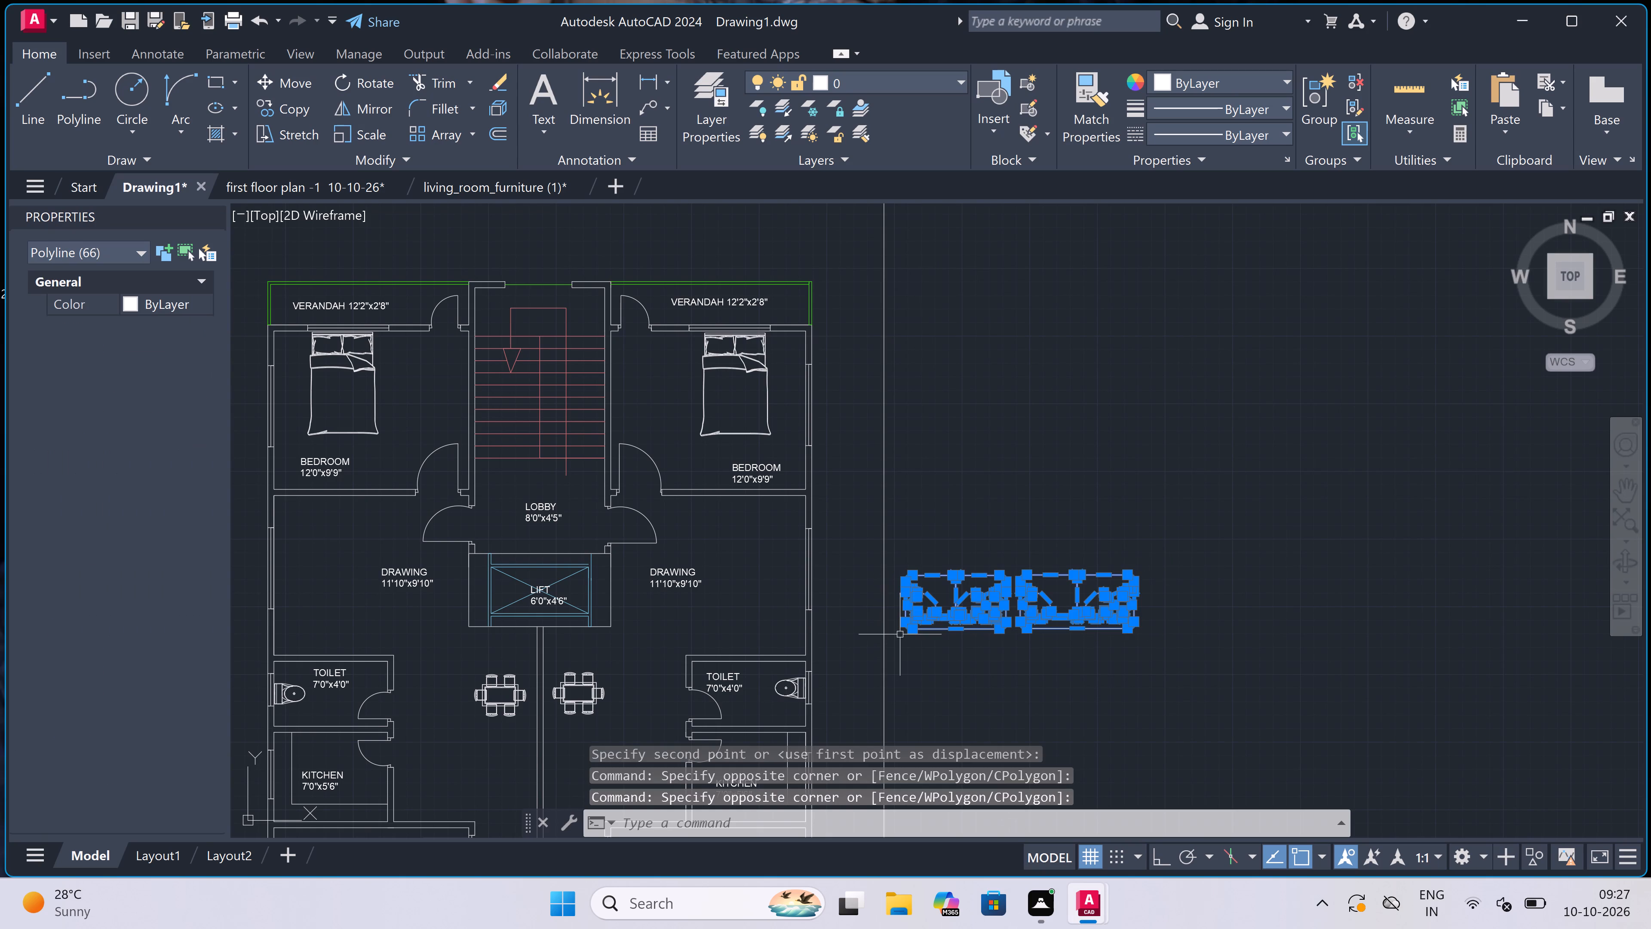
pyautogui.click(365, 77)
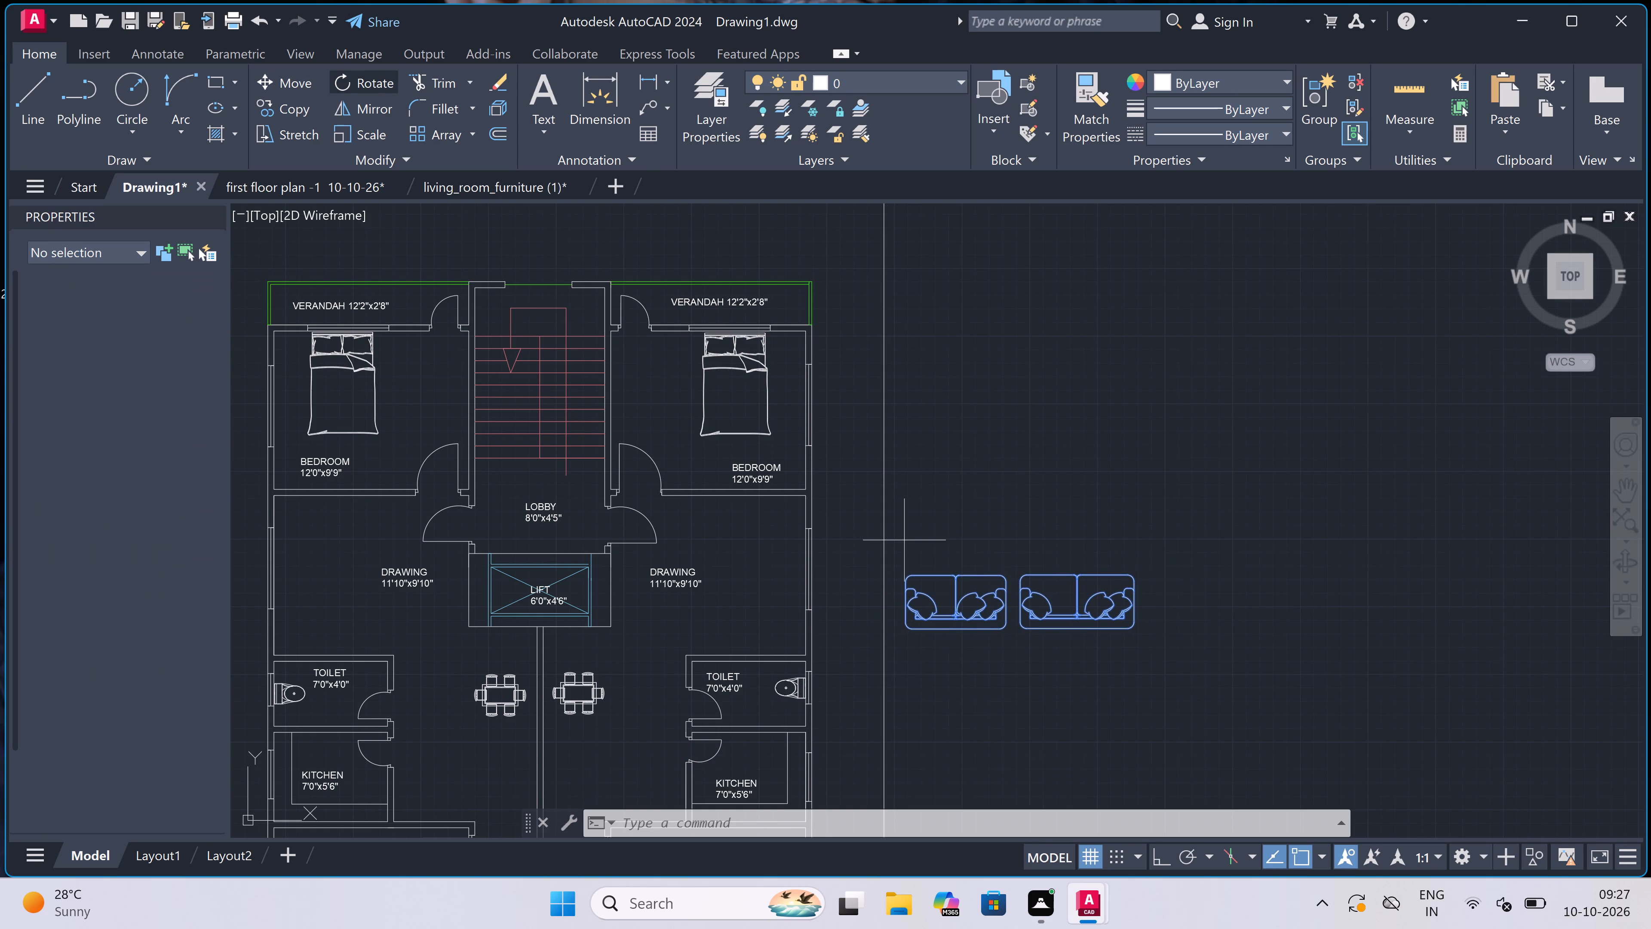
pyautogui.click(1034, 584)
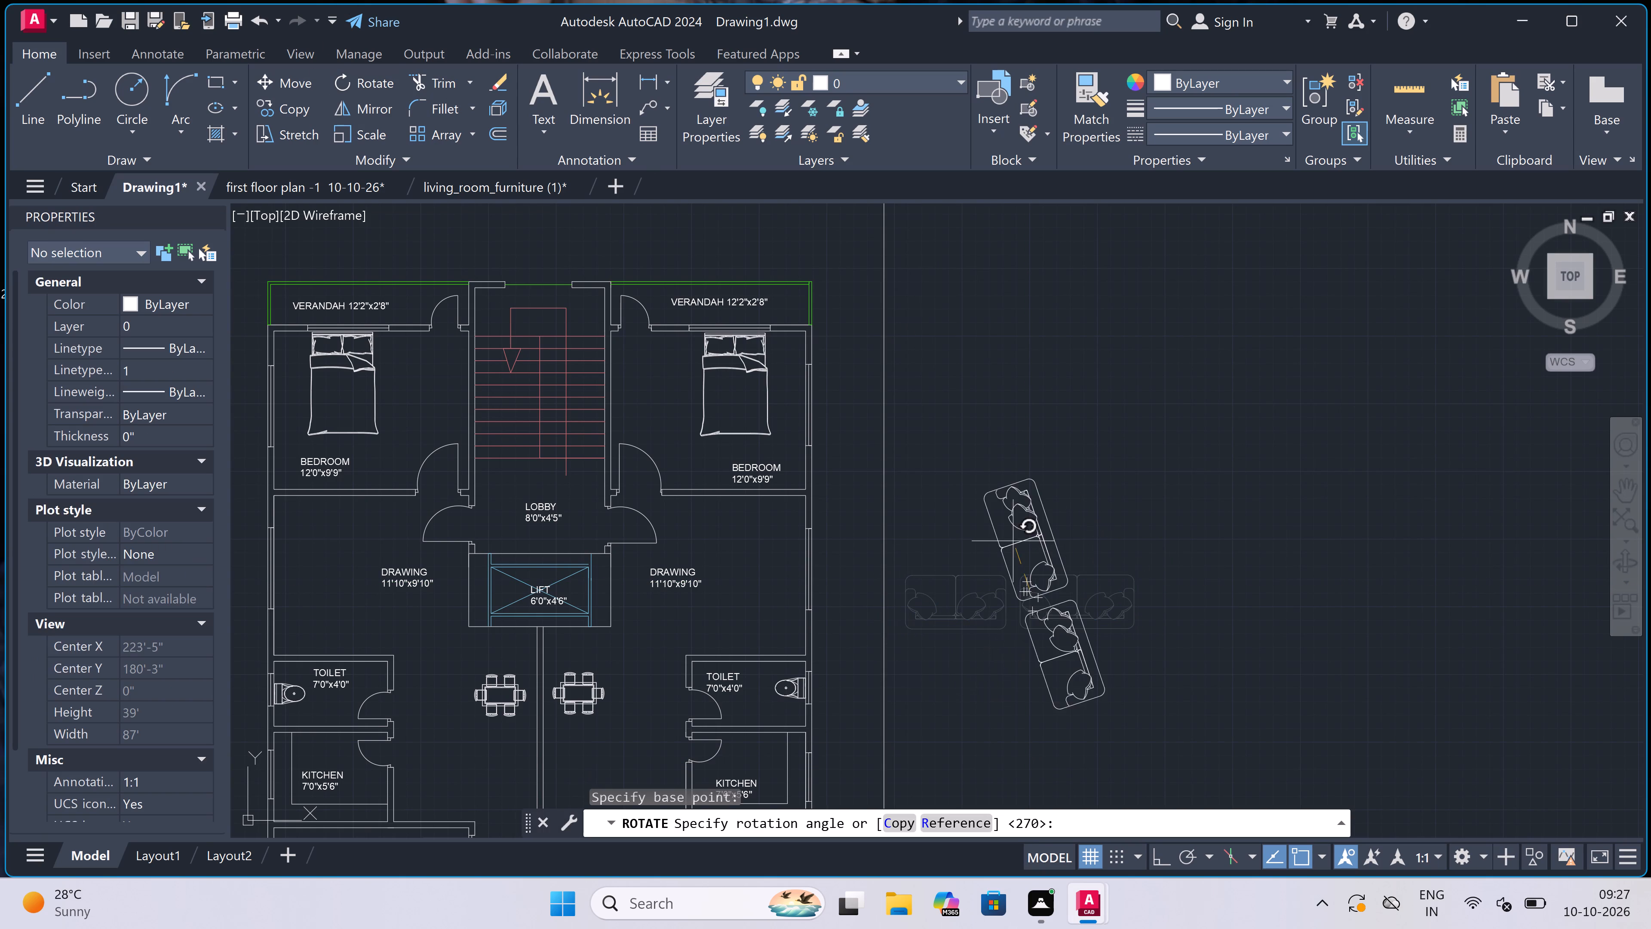
pyautogui.press('F8')
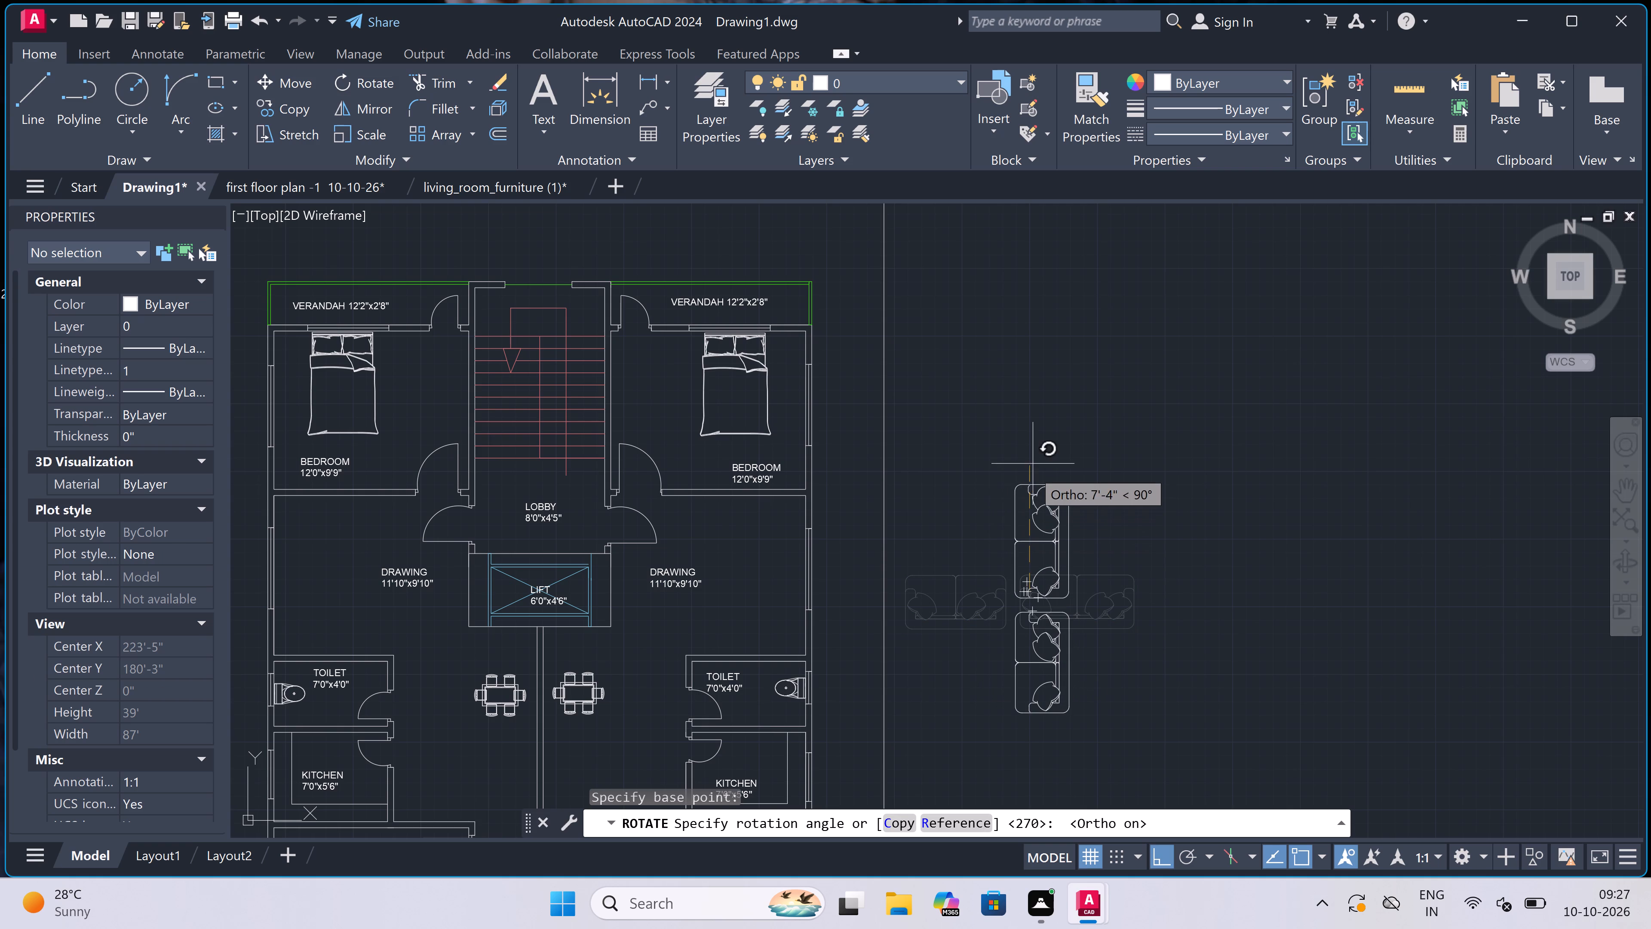
pyautogui.doubleClick(1035, 452)
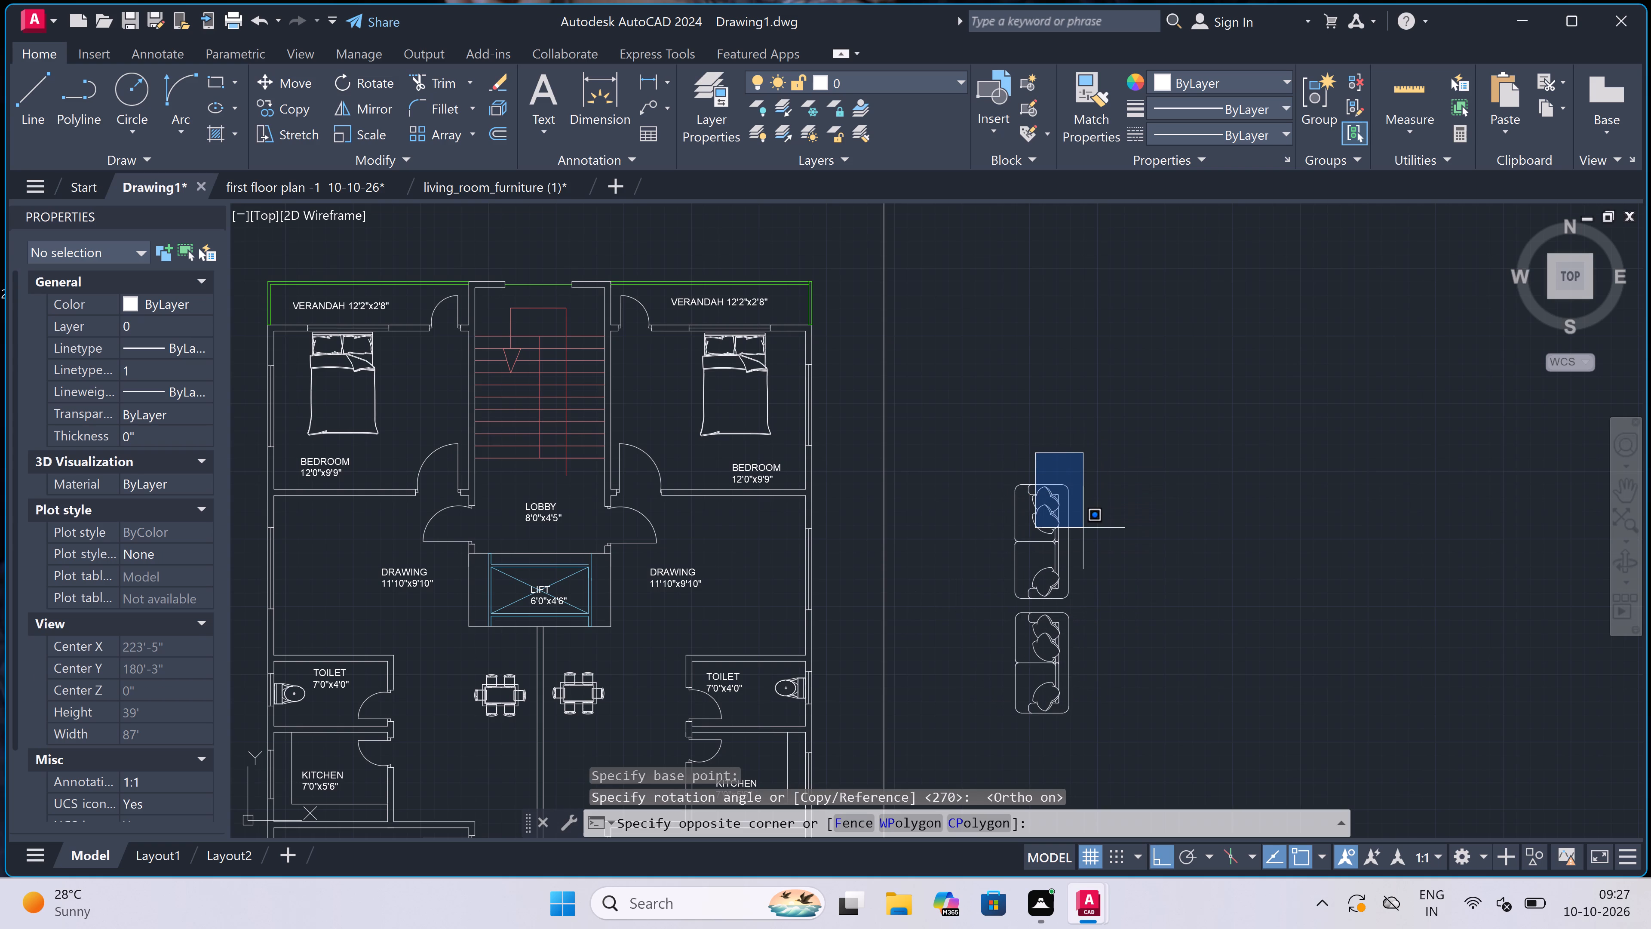
pyautogui.press('Escape')
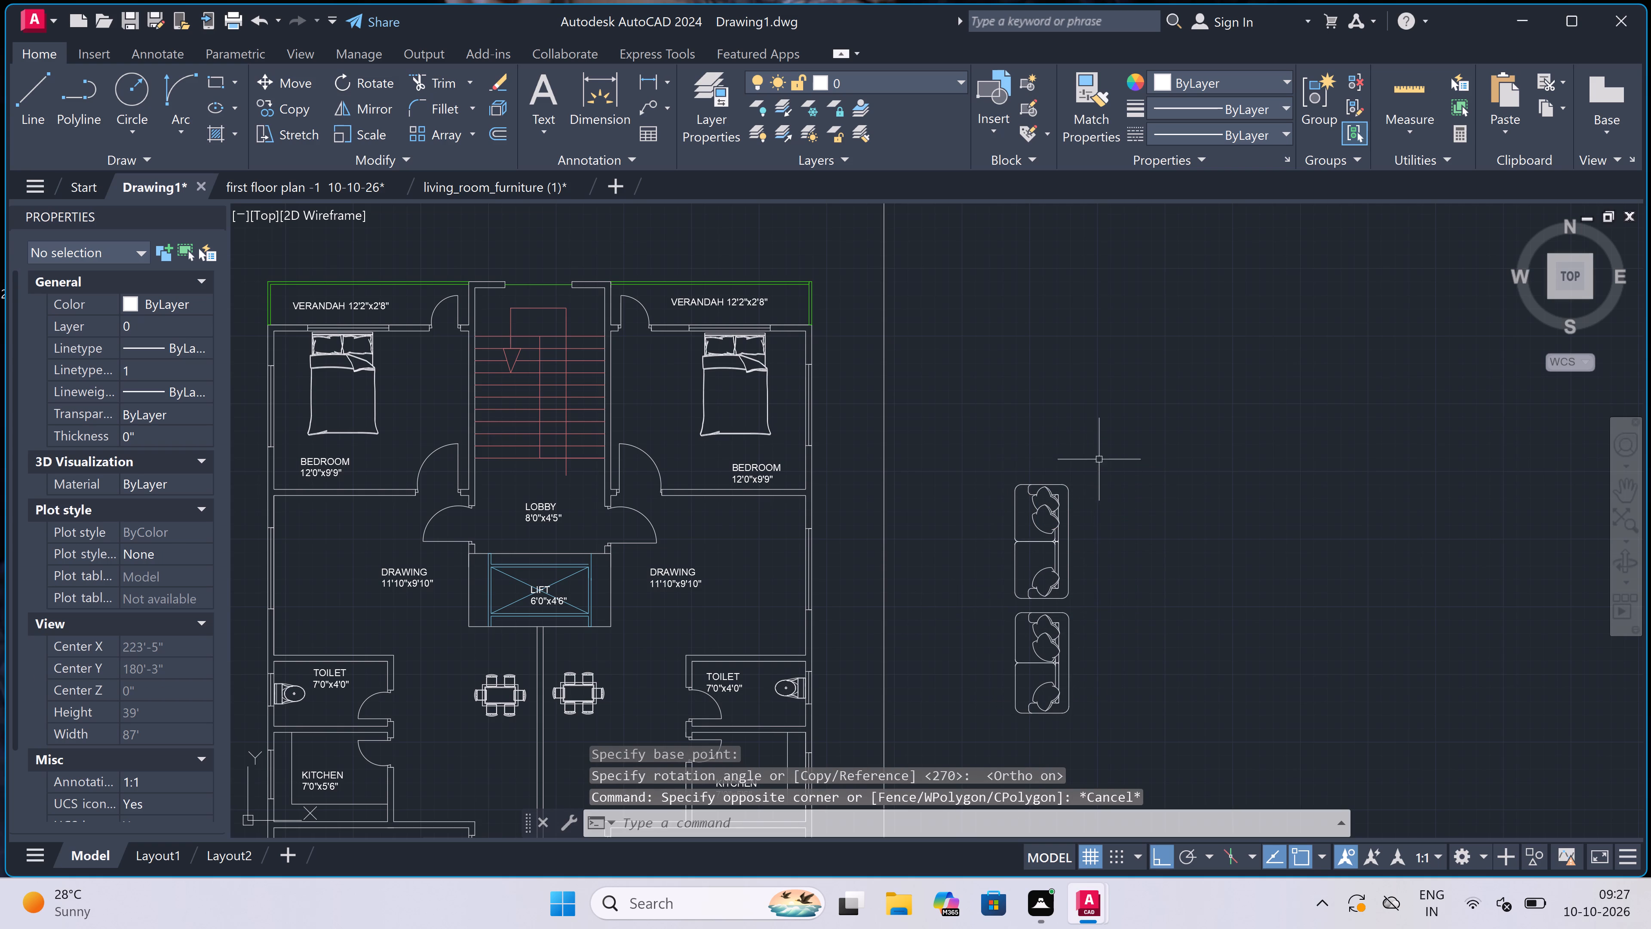
# Scale both upright sofas down freehand, using a point on the north sofa's north edge as base point.
pyautogui.doubleClick(1099, 452)
pyautogui.click(961, 750)
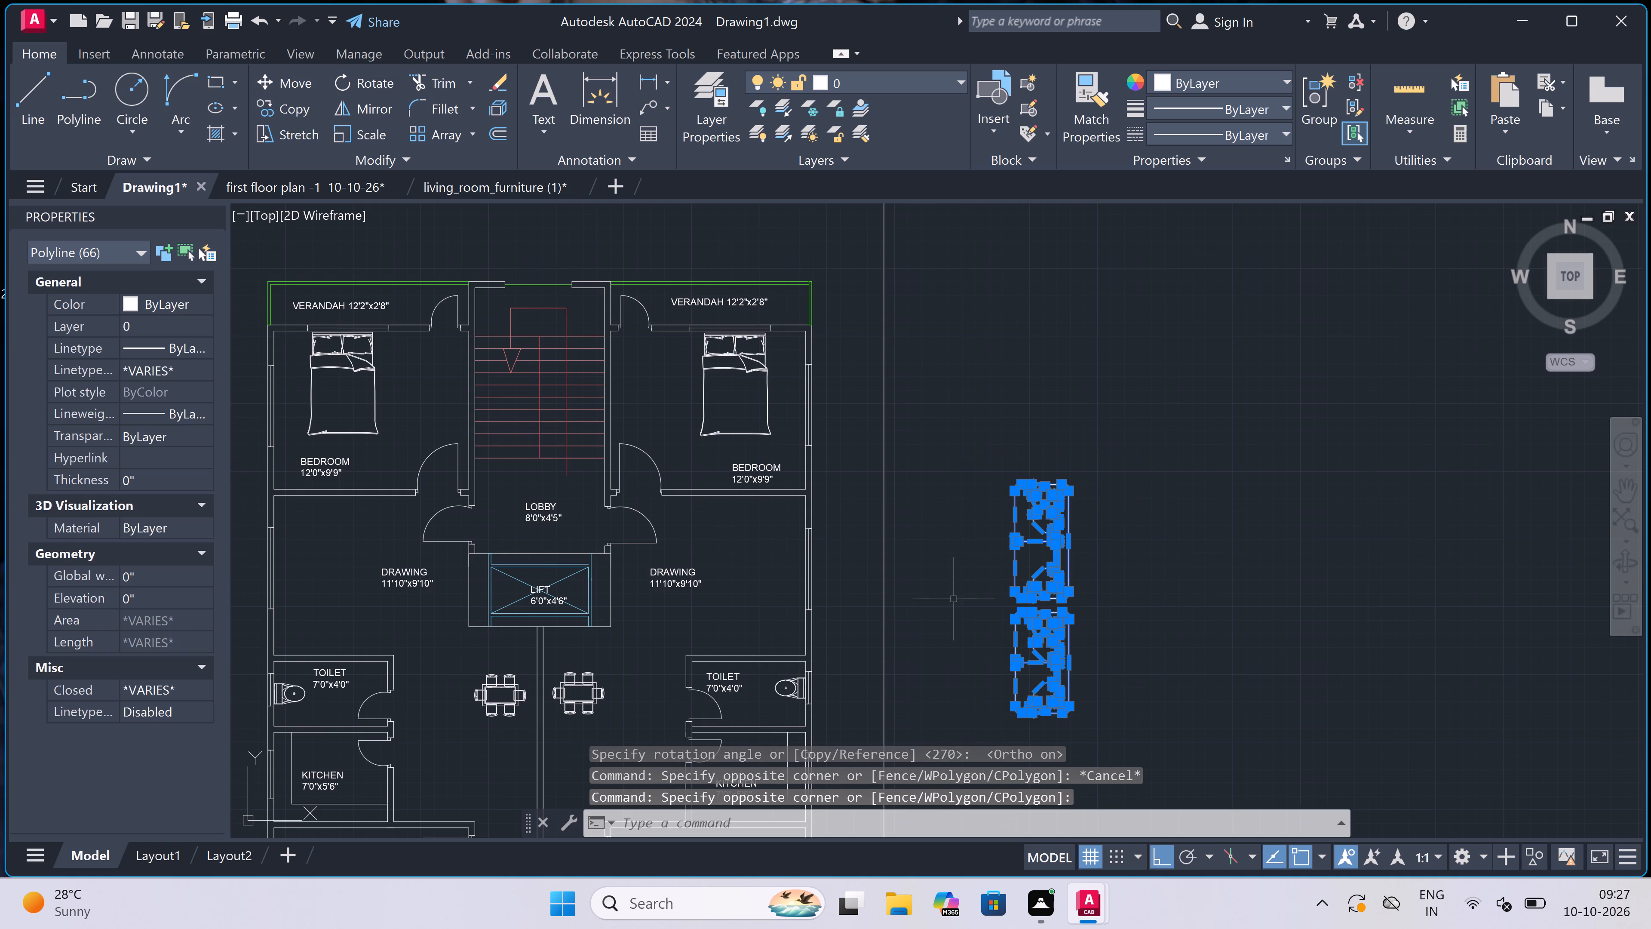
pyautogui.click(362, 128)
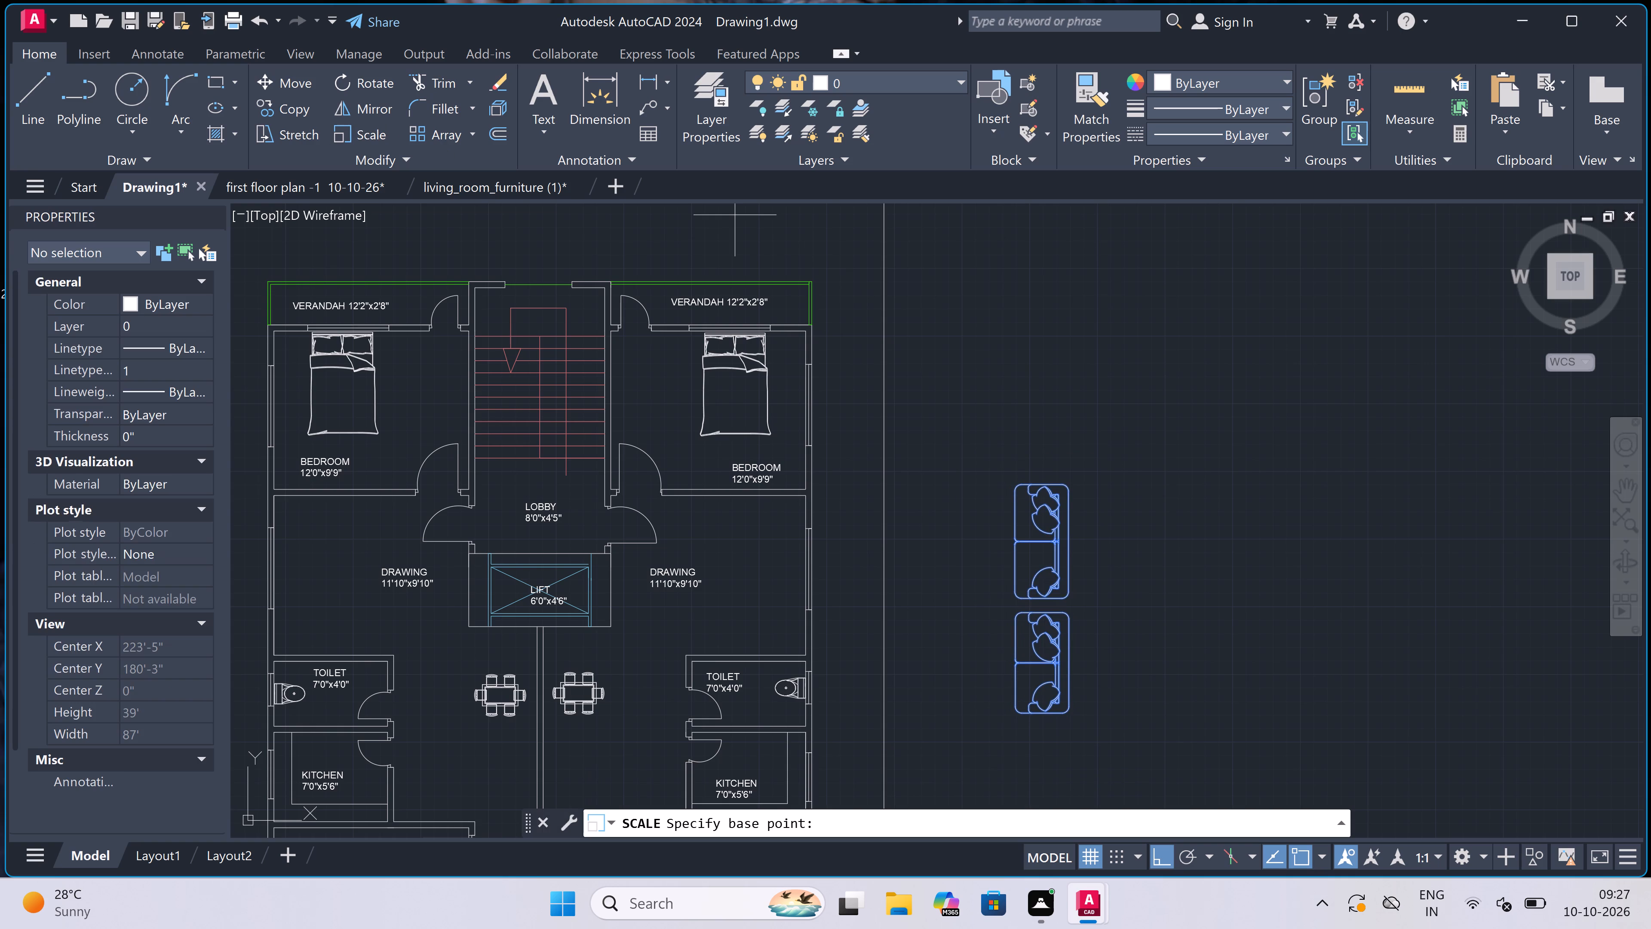
pyautogui.doubleClick(1027, 484)
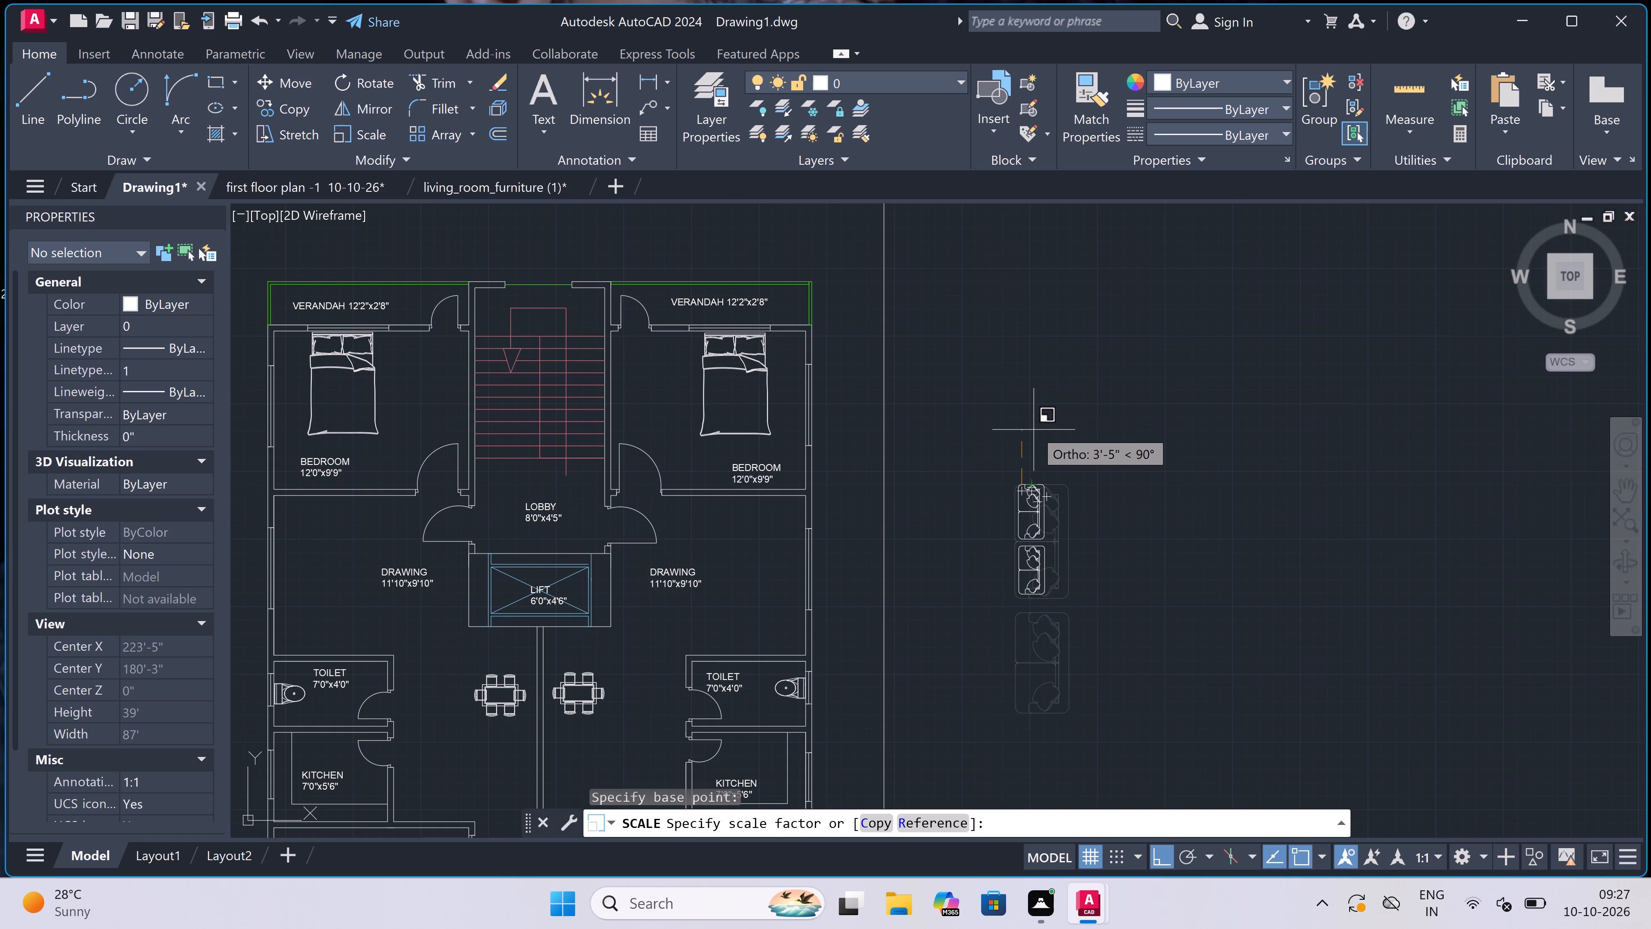
pyautogui.doubleClick(1039, 415)
# Copy both sofas into the east drawing room, placing them freely with Ortho off, backs against the east wall.
pyautogui.click(1088, 458)
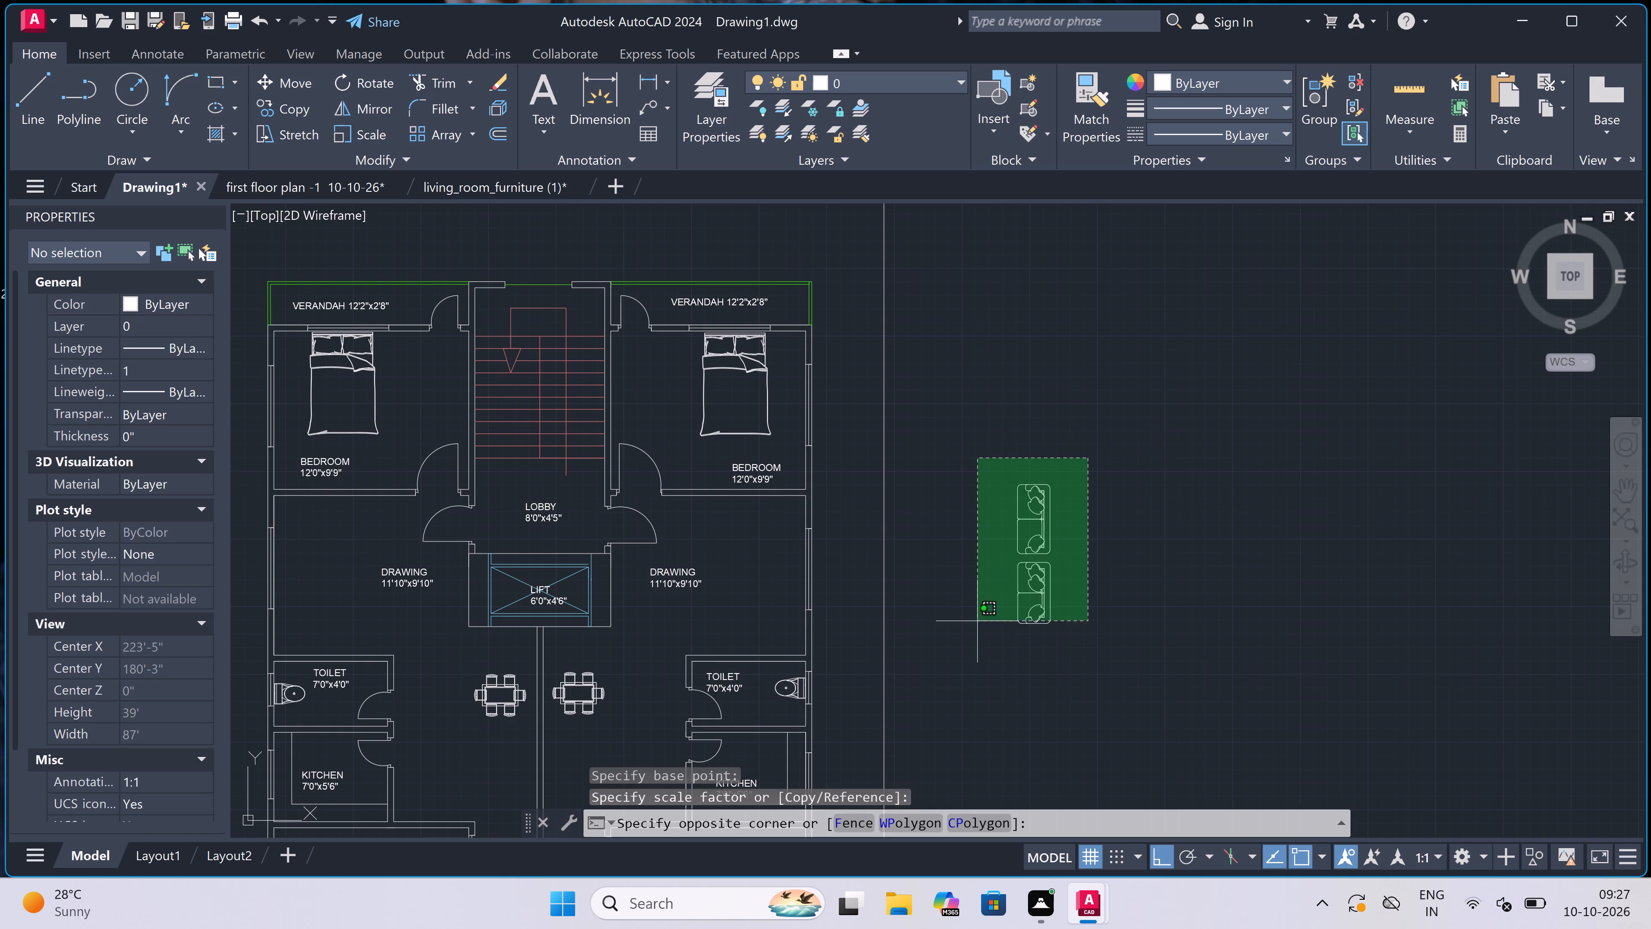
pyautogui.doubleClick(977, 638)
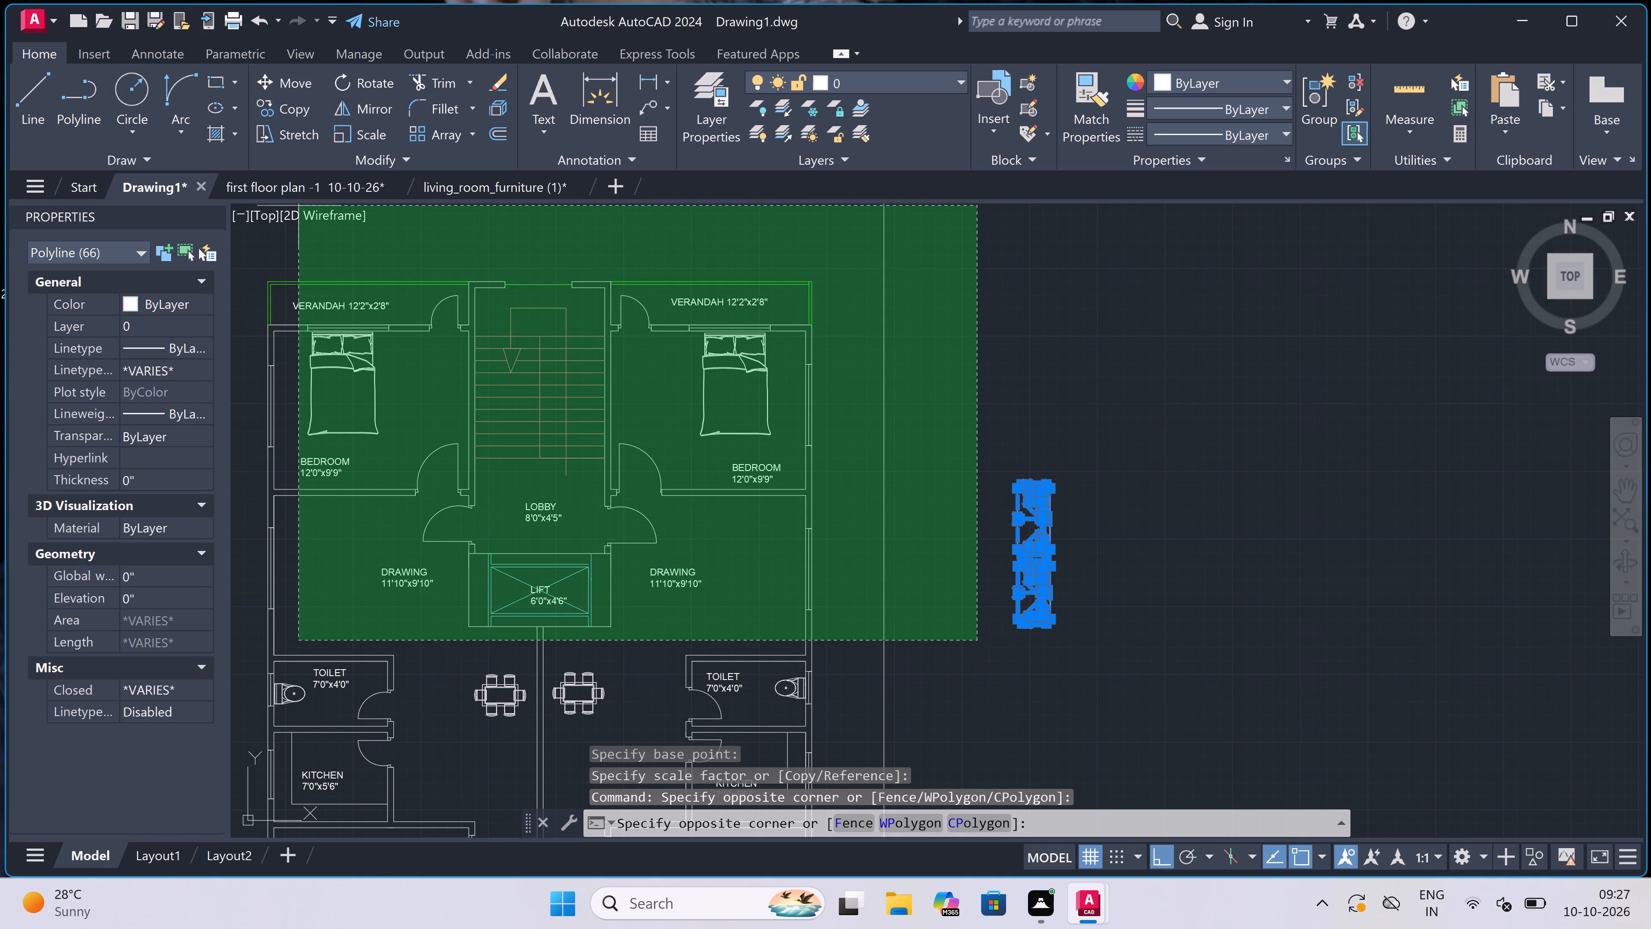
pyautogui.press('Escape')
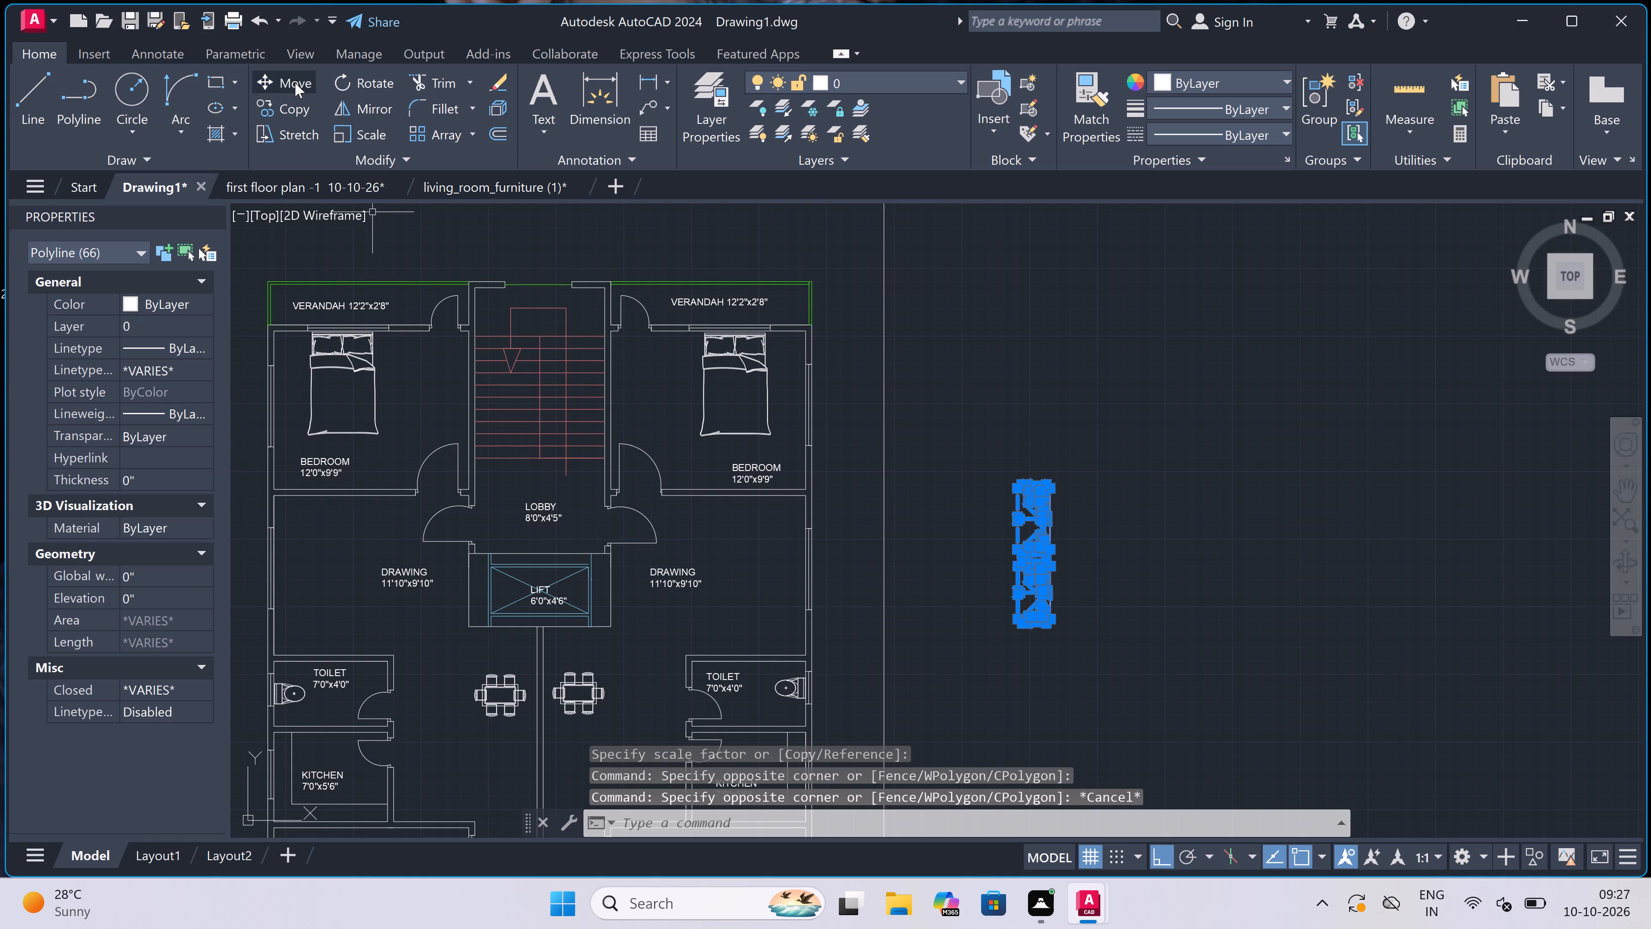
pyautogui.click(296, 102)
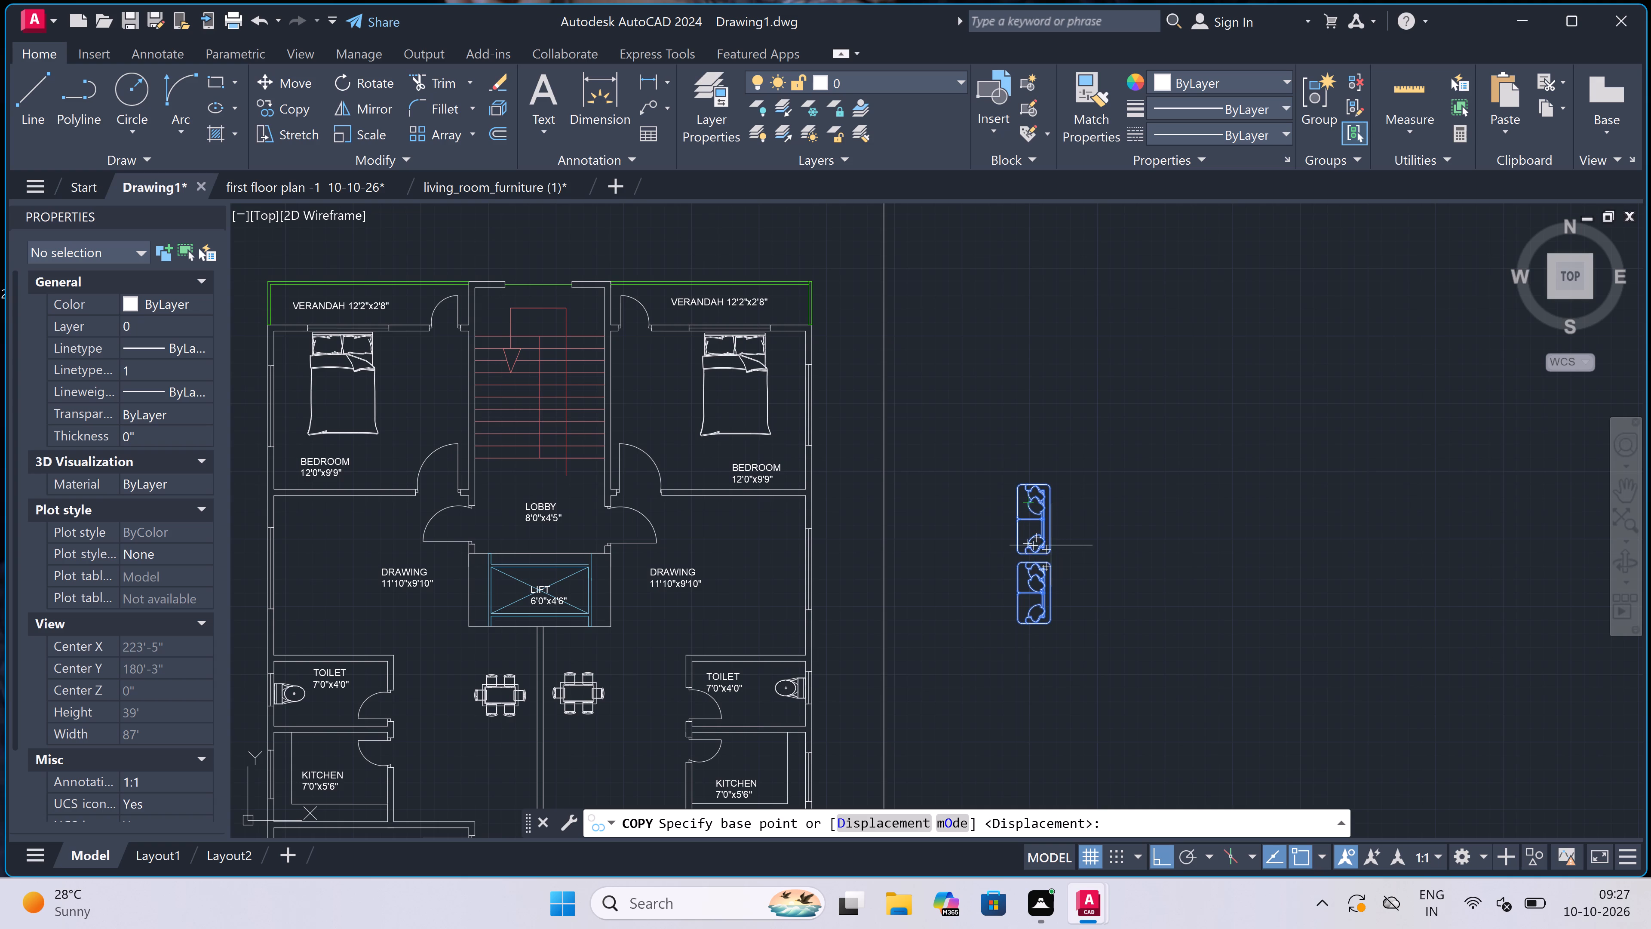
pyautogui.scroll(2, 1037, 543)
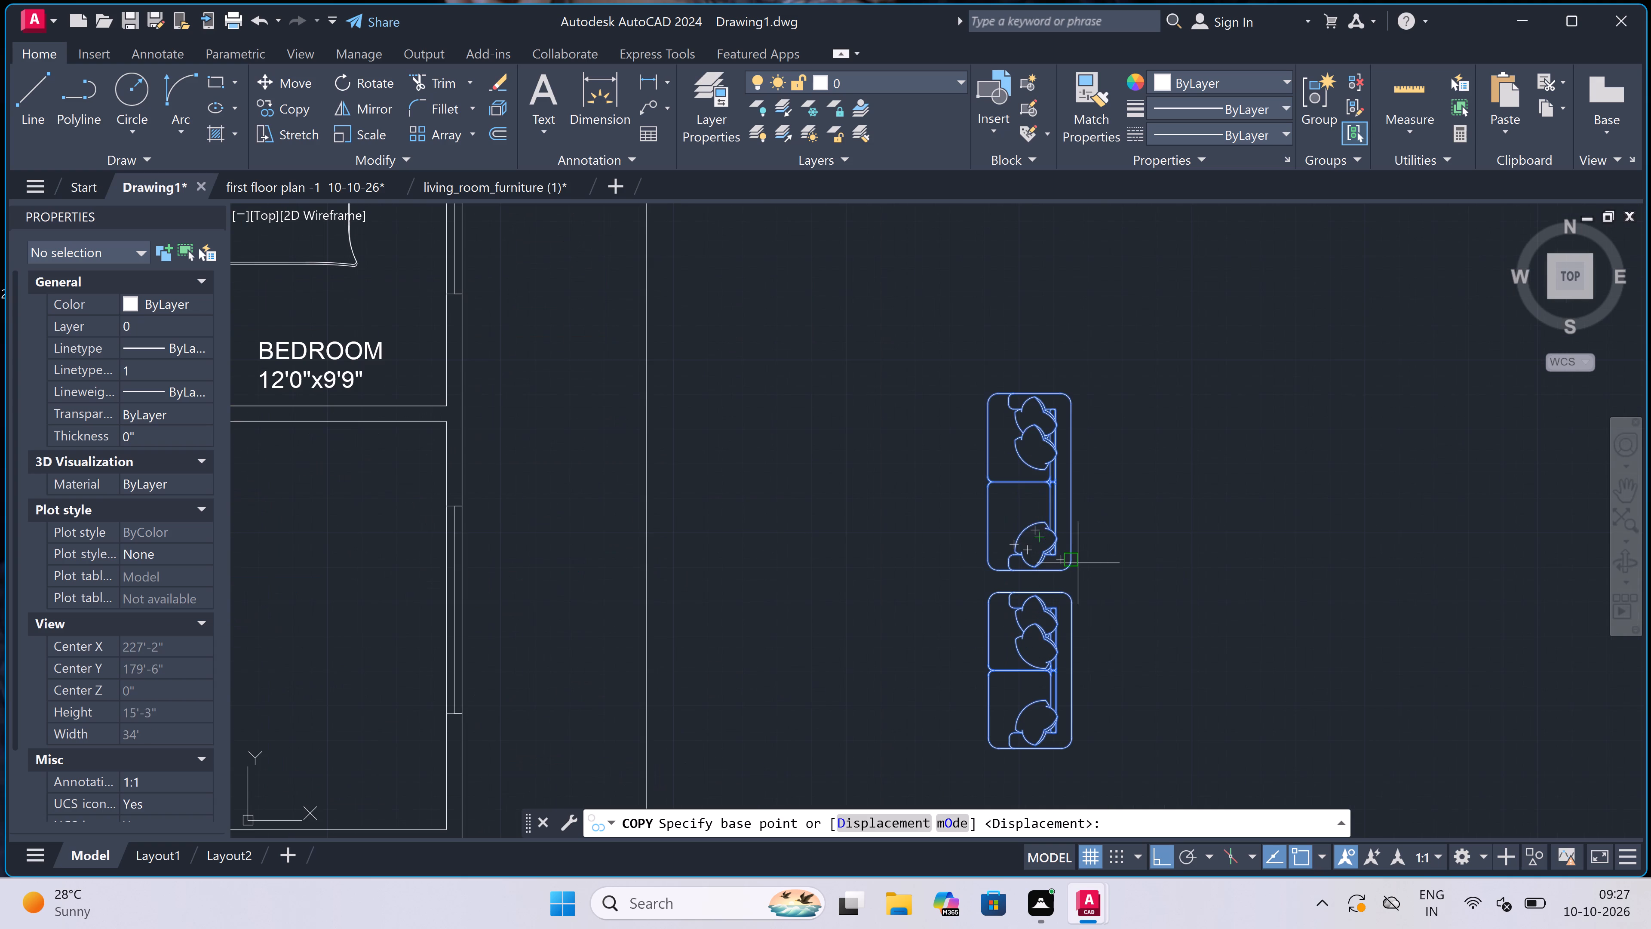
pyautogui.click(1073, 563)
pyautogui.scroll(-3, 886, 556)
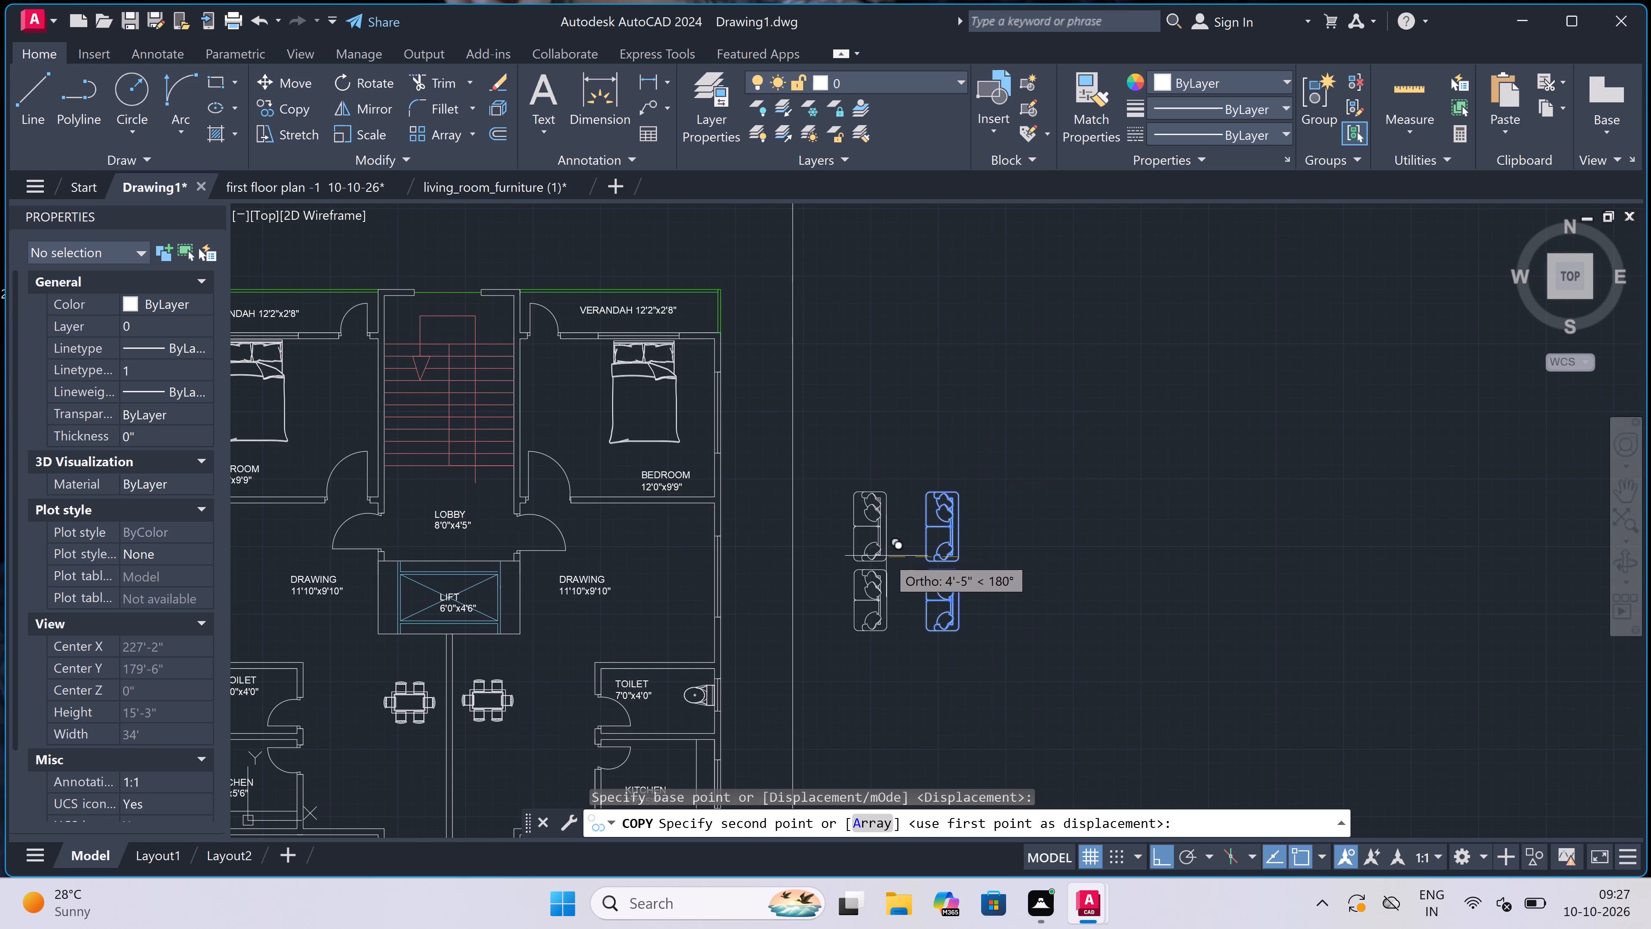
pyautogui.scroll(2, 706, 589)
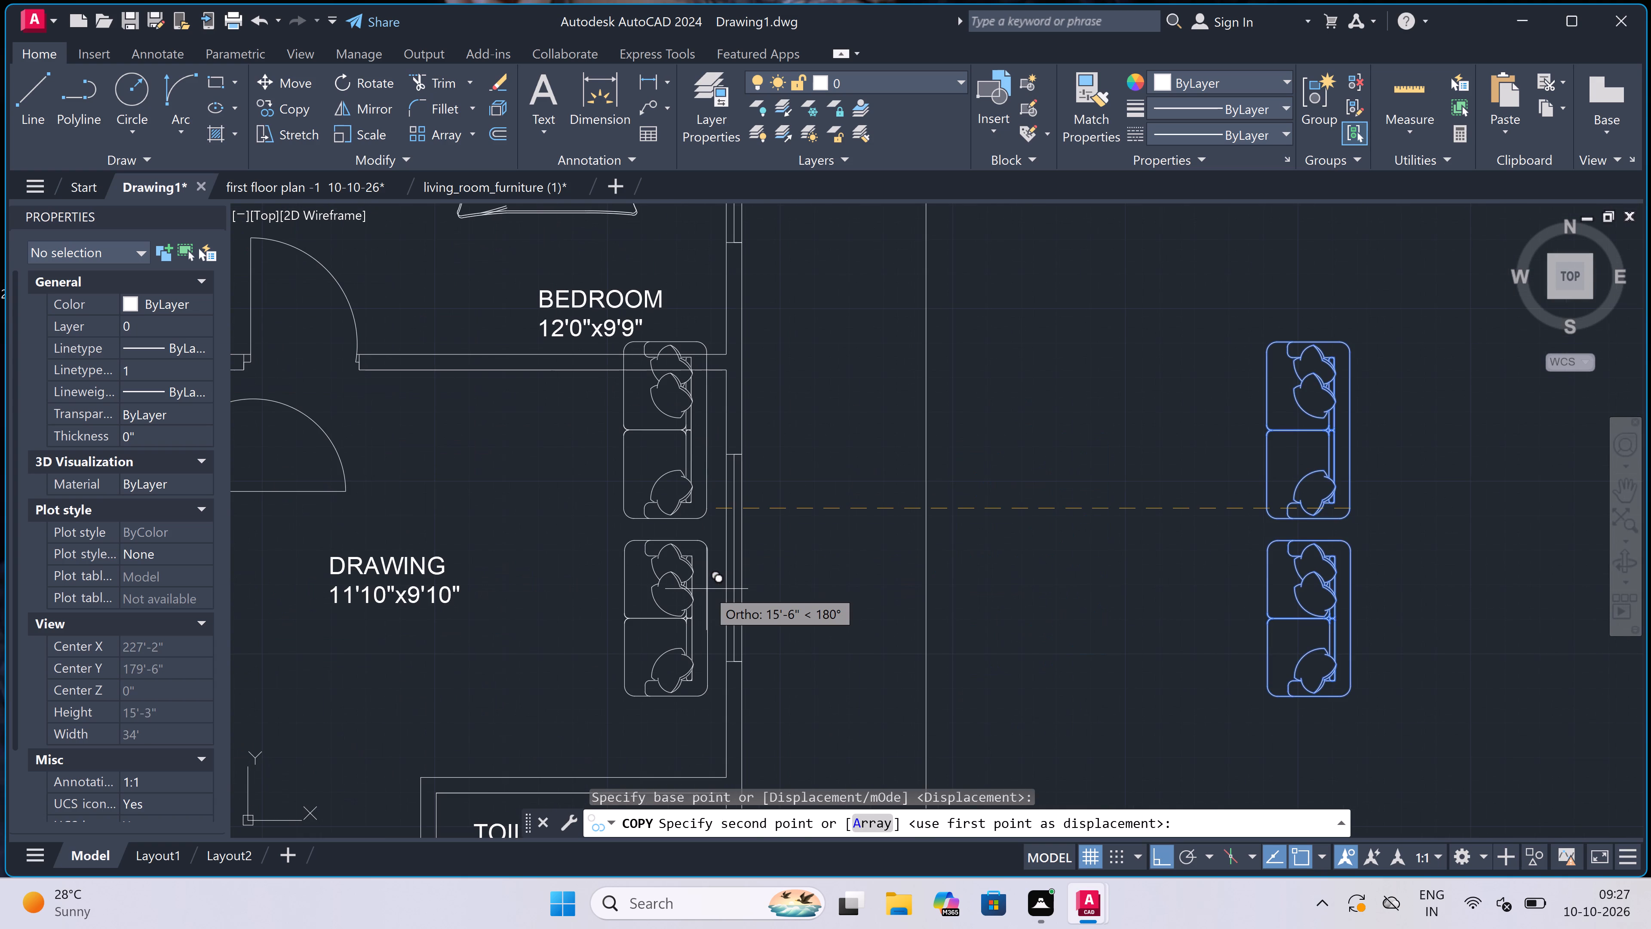
pyautogui.press('F8')
pyautogui.scroll(1, 718, 569)
pyautogui.click(720, 556)
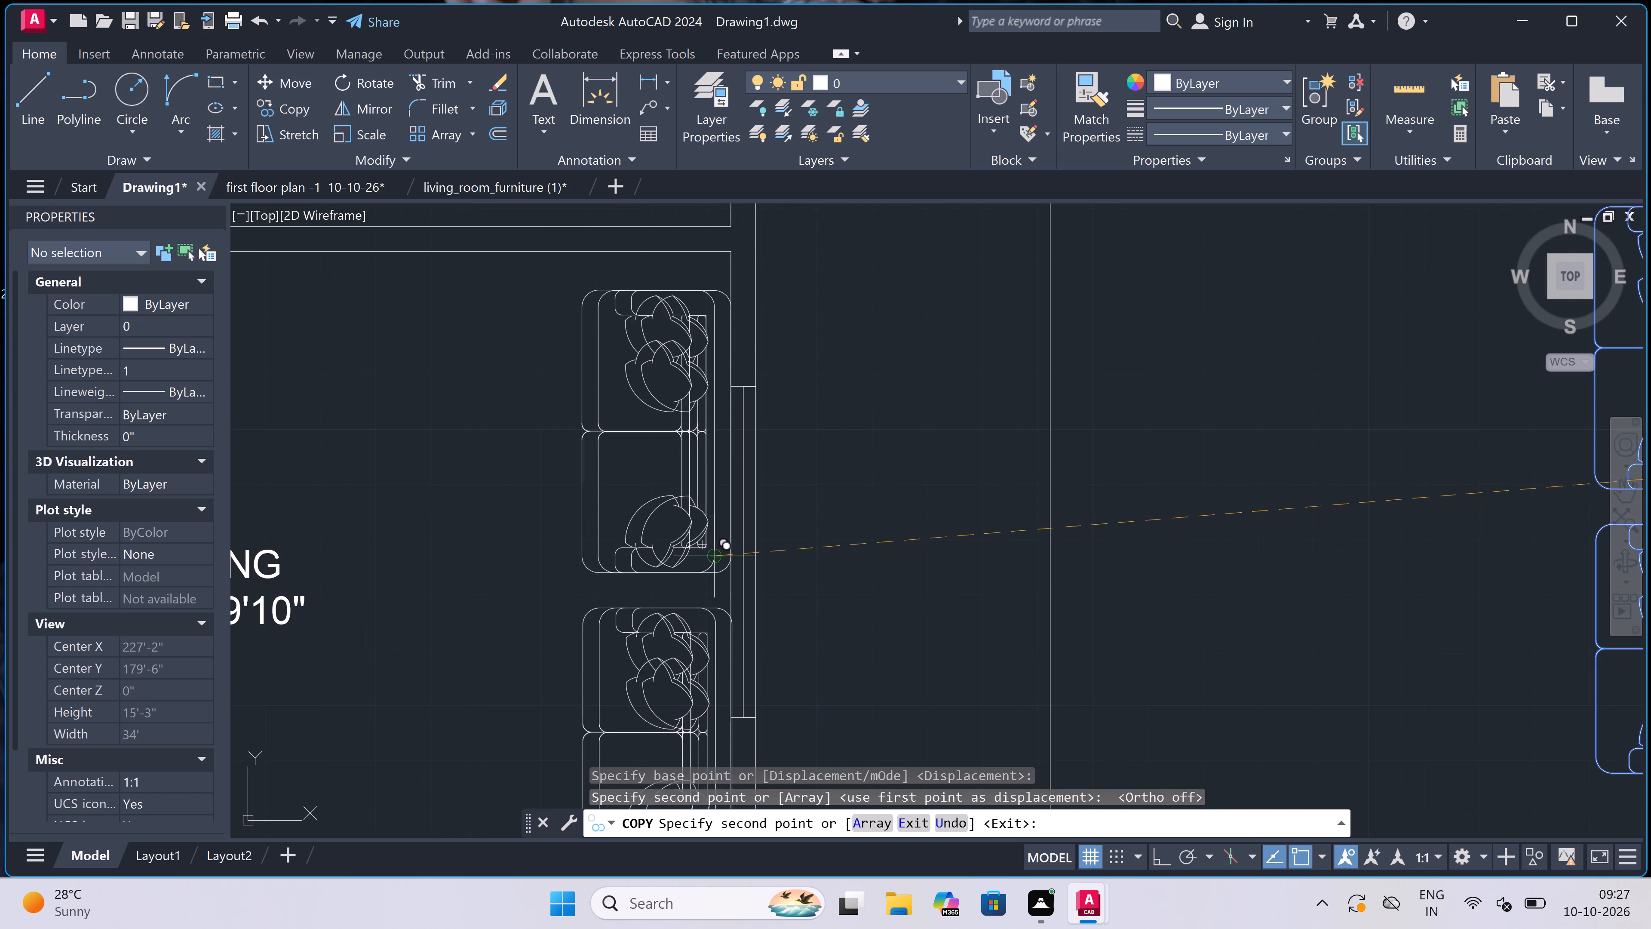
pyautogui.scroll(-3, 864, 462)
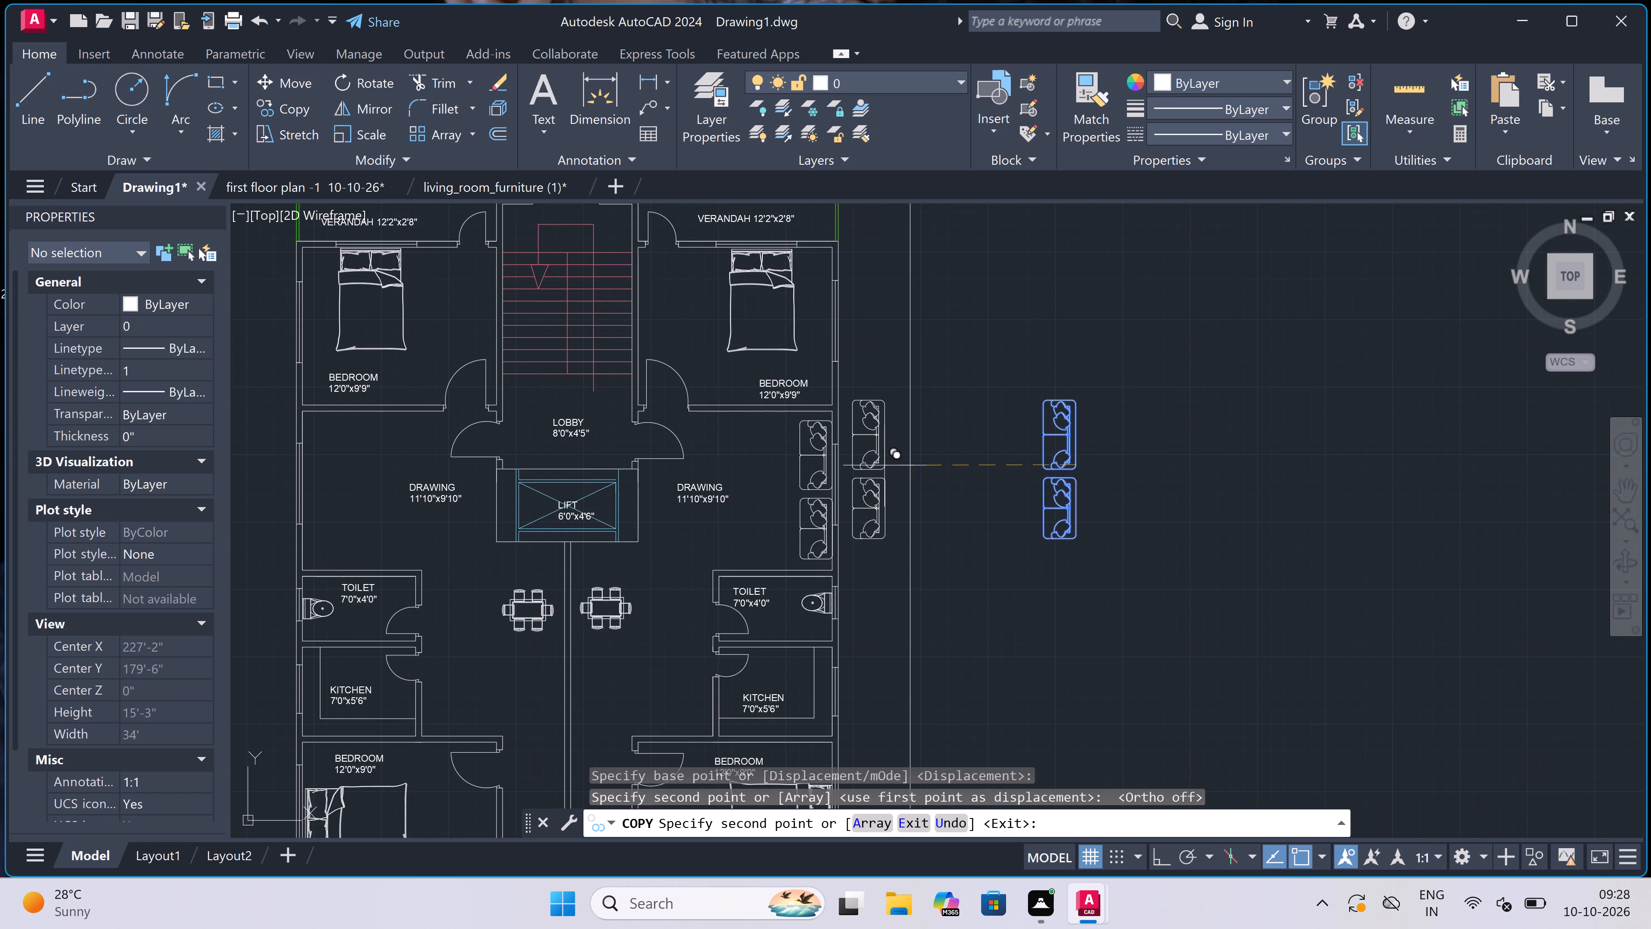
pyautogui.press('Escape')
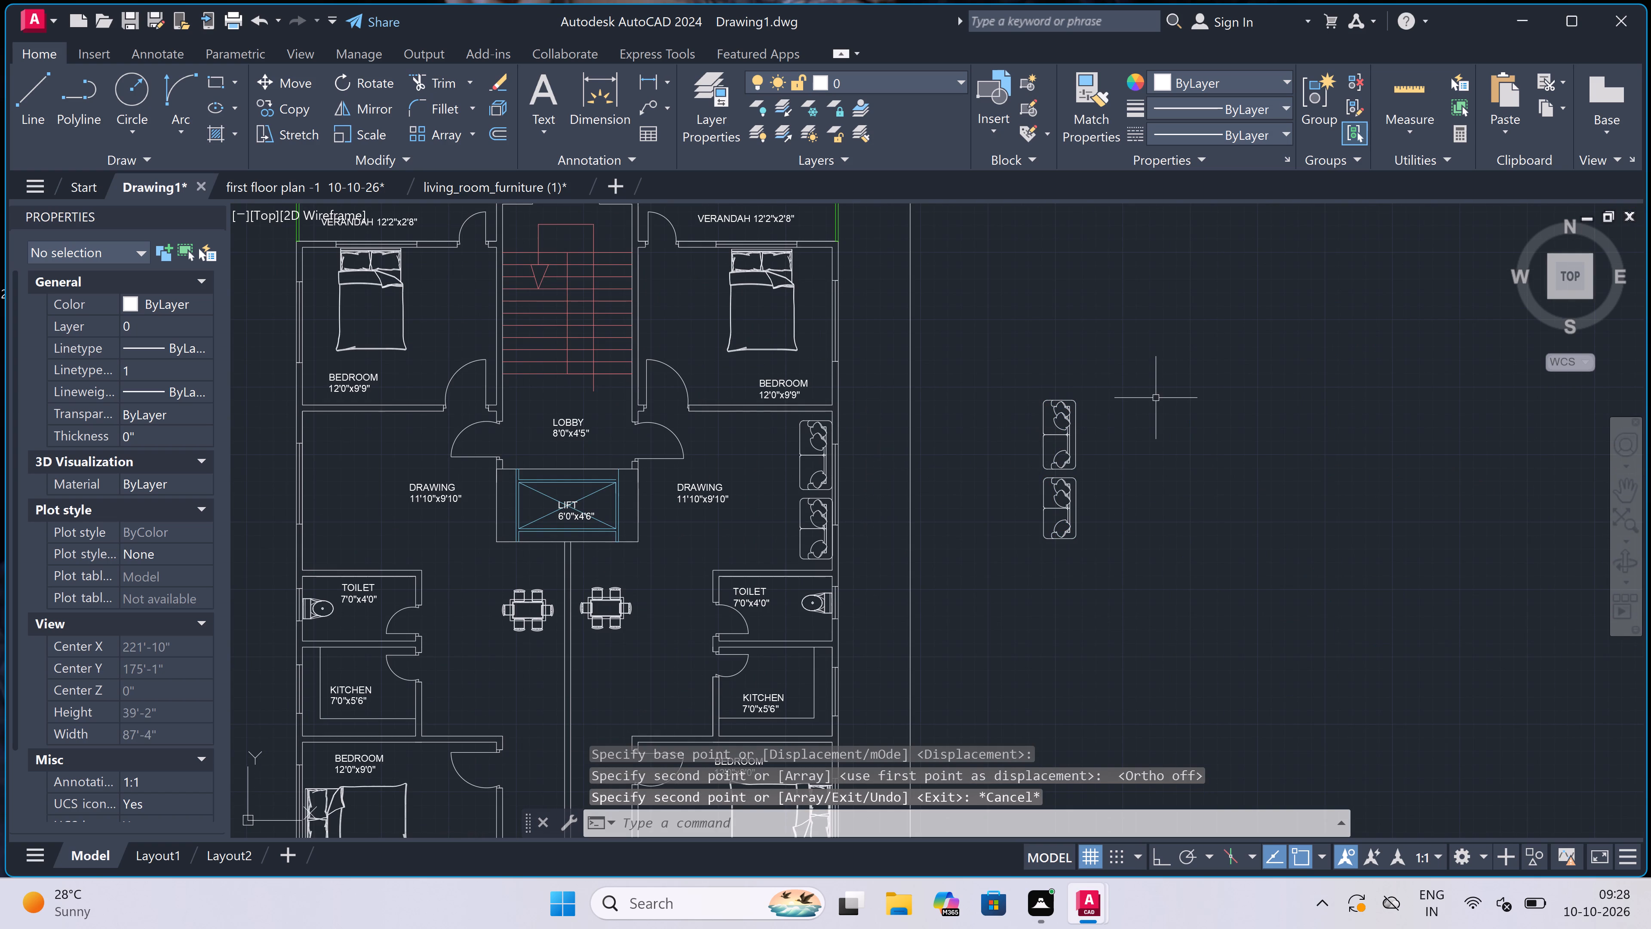
# Rotate the original sofa pair outside the border by 180° with Ortho on so their backs face west.
pyautogui.doubleClick(1129, 381)
pyautogui.click(1027, 554)
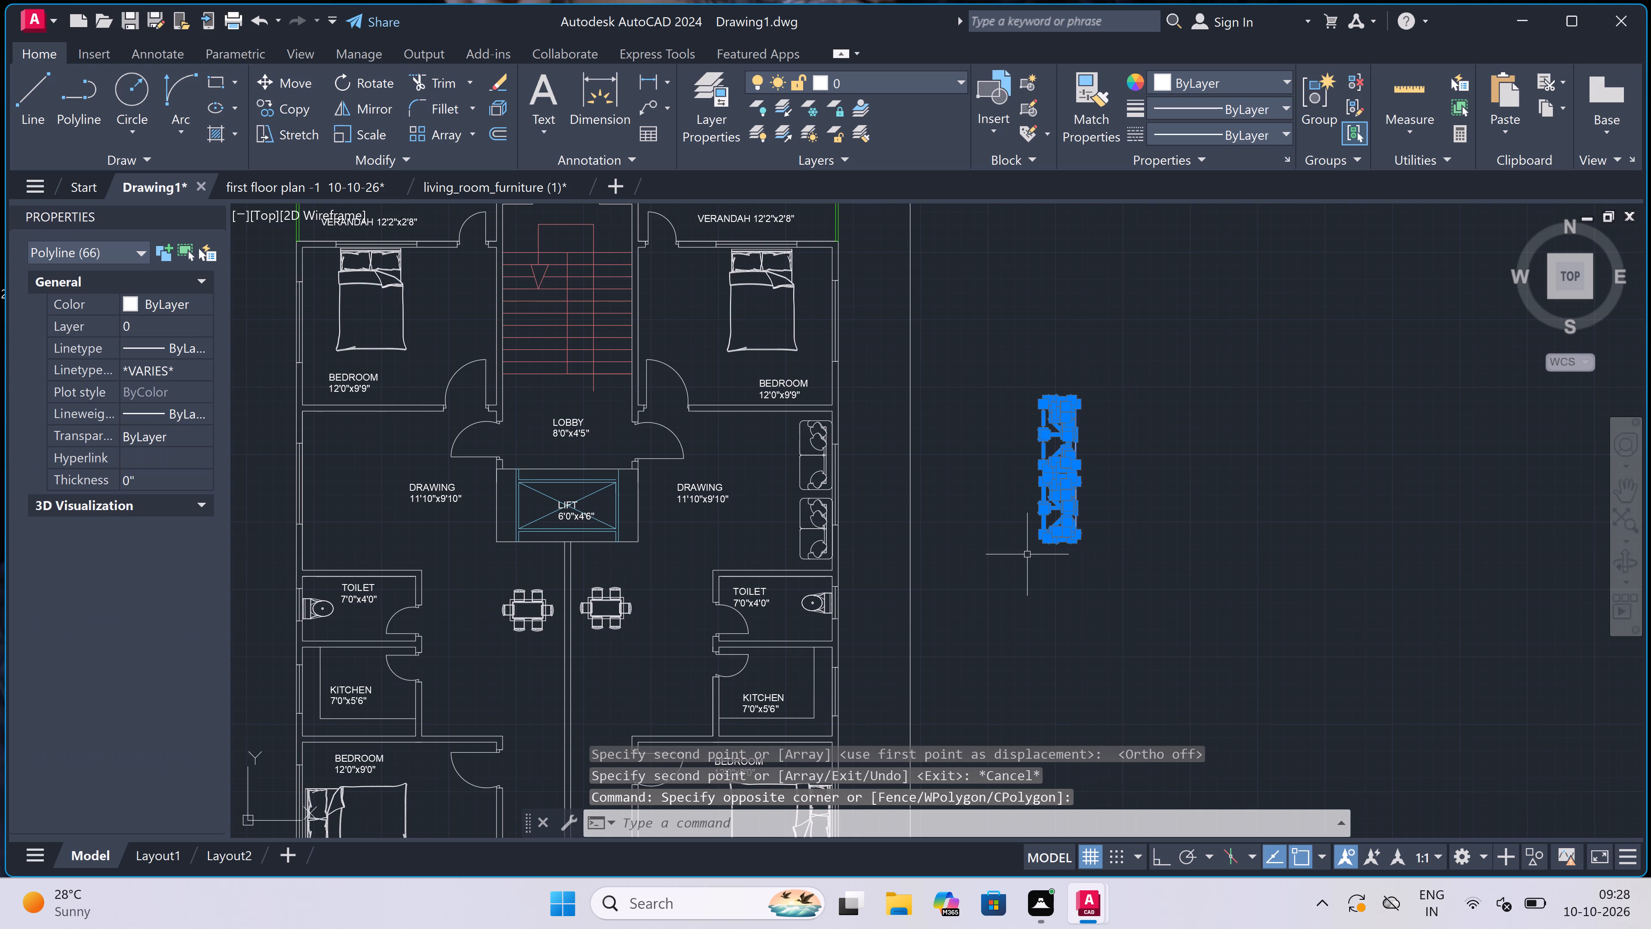
pyautogui.click(350, 75)
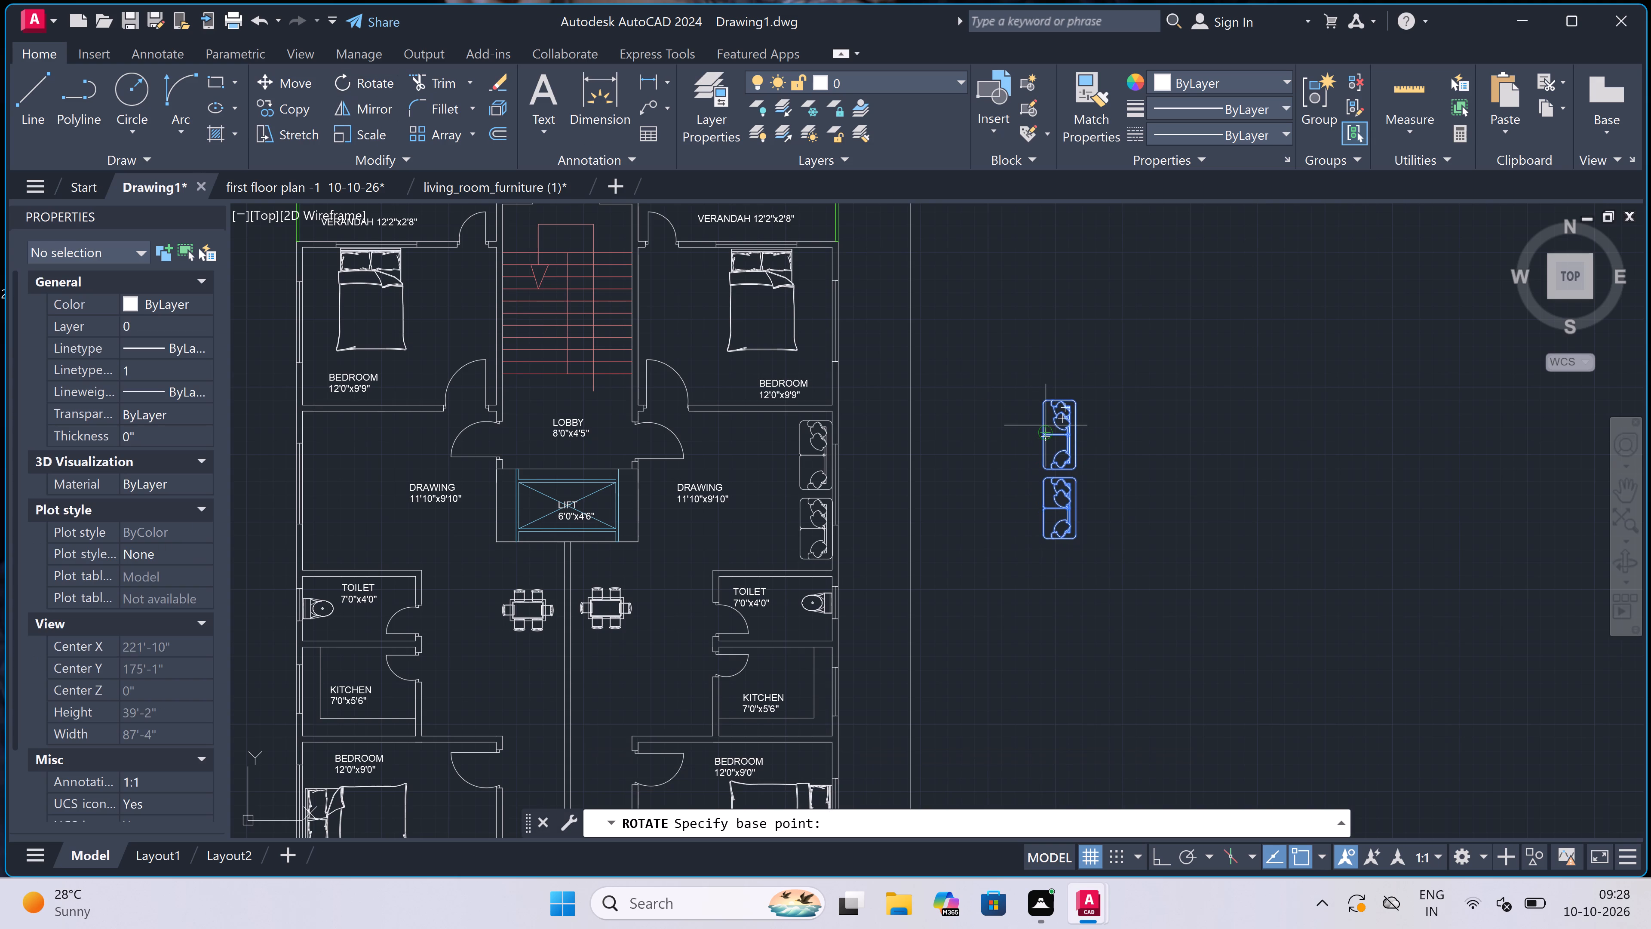
pyautogui.doubleClick(1069, 432)
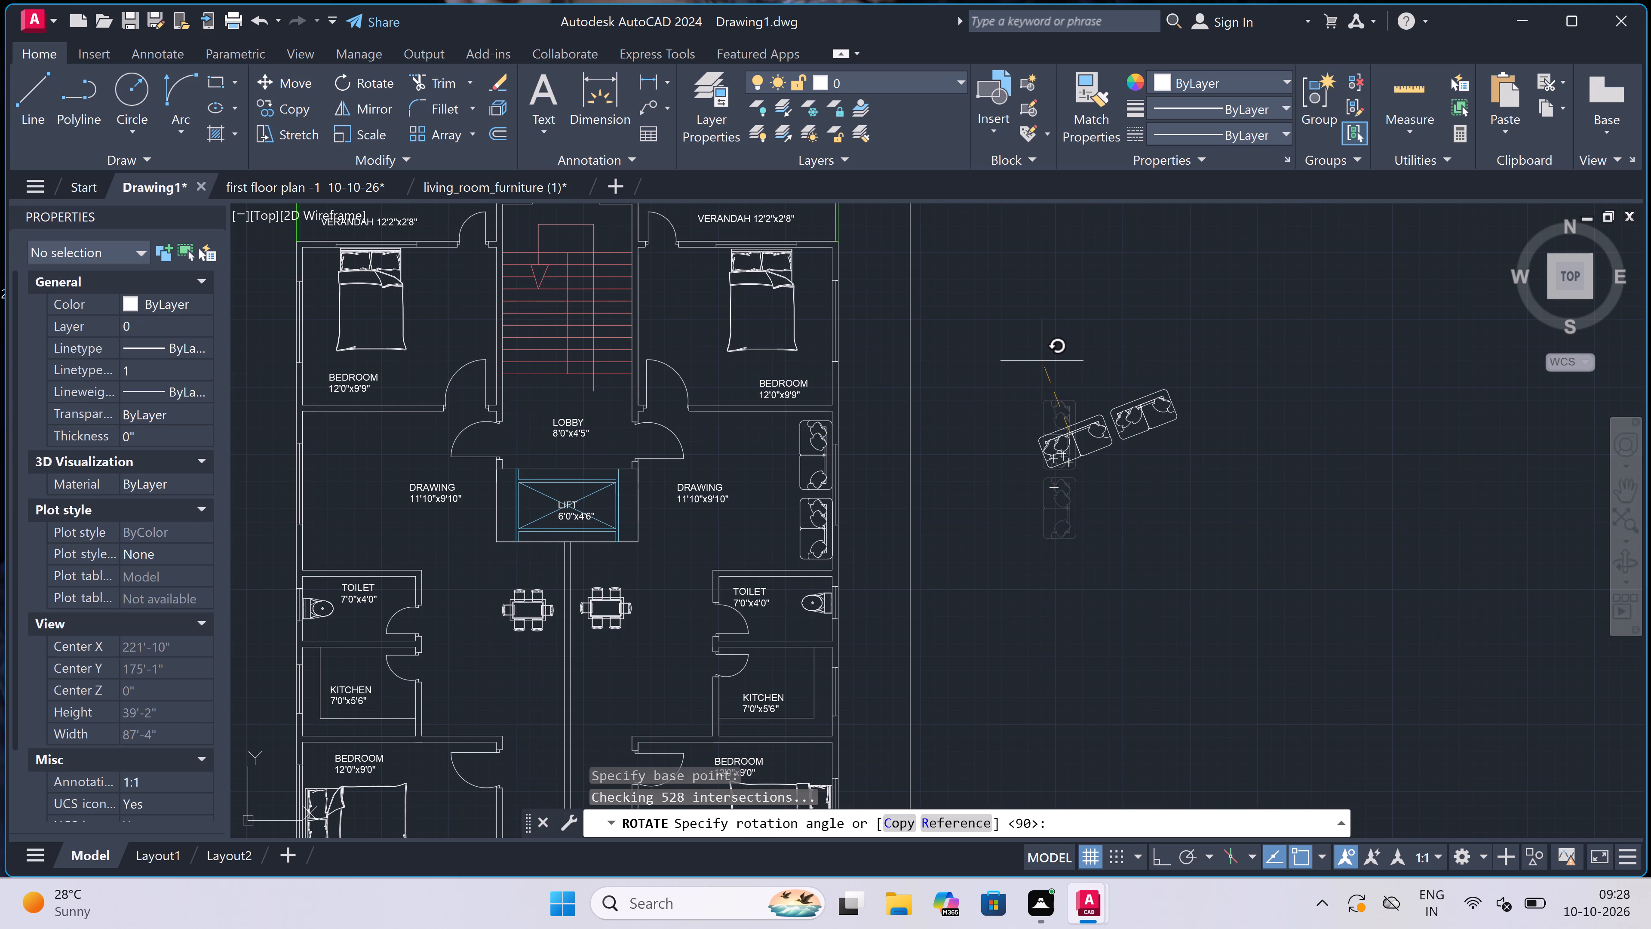
pyautogui.press('F8')
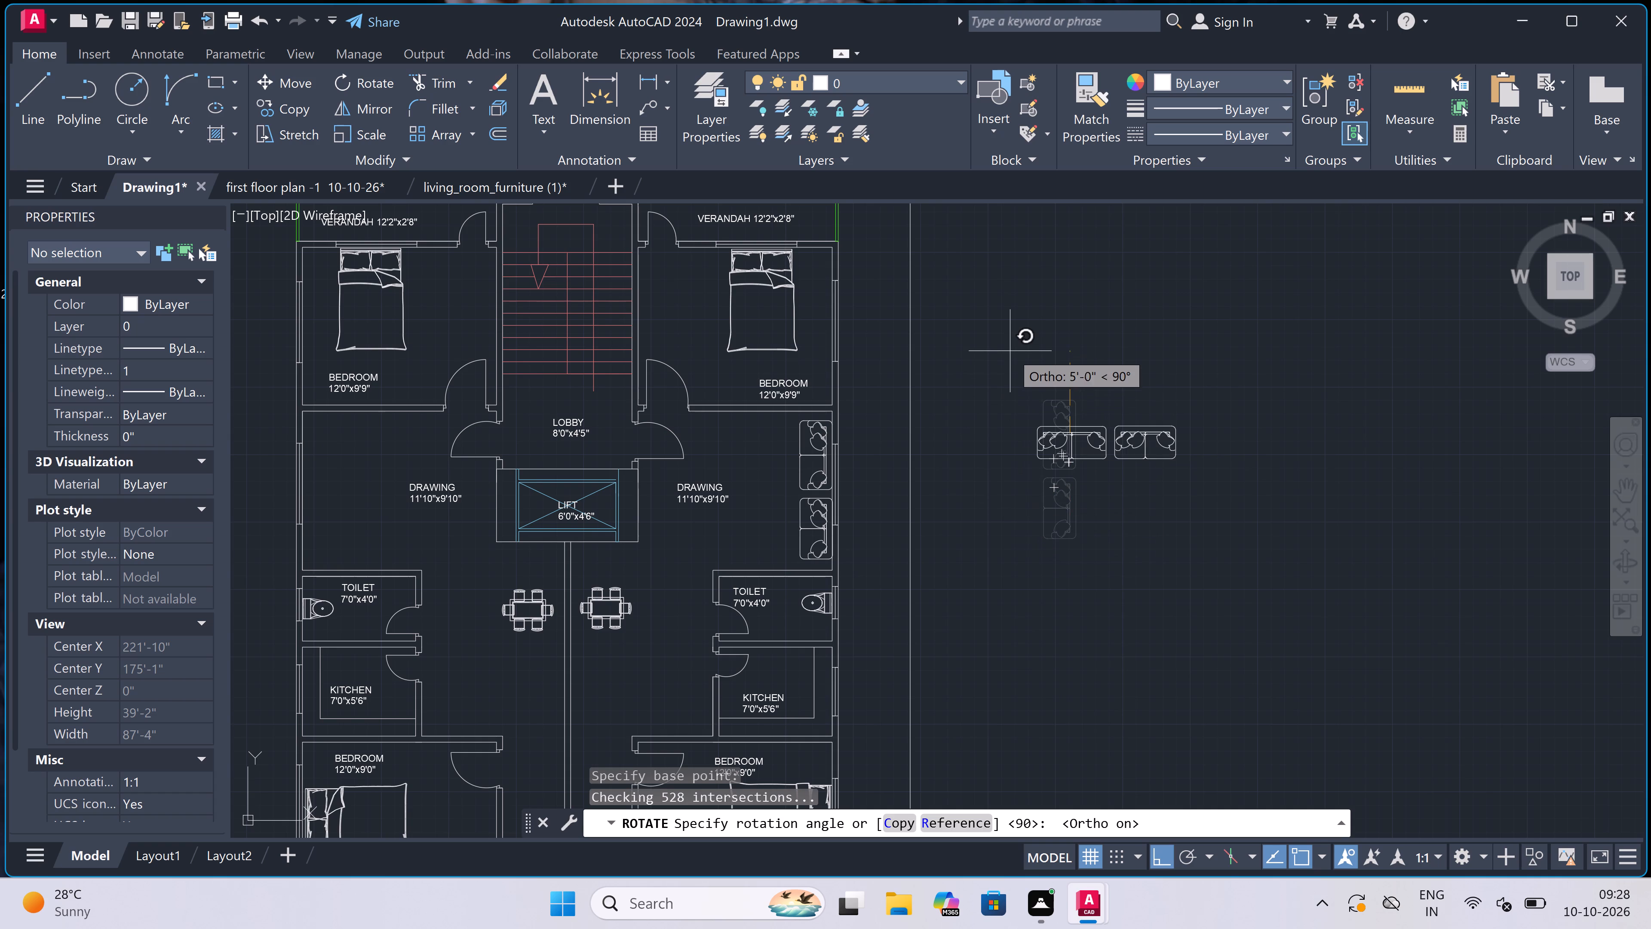
pyautogui.click(1019, 467)
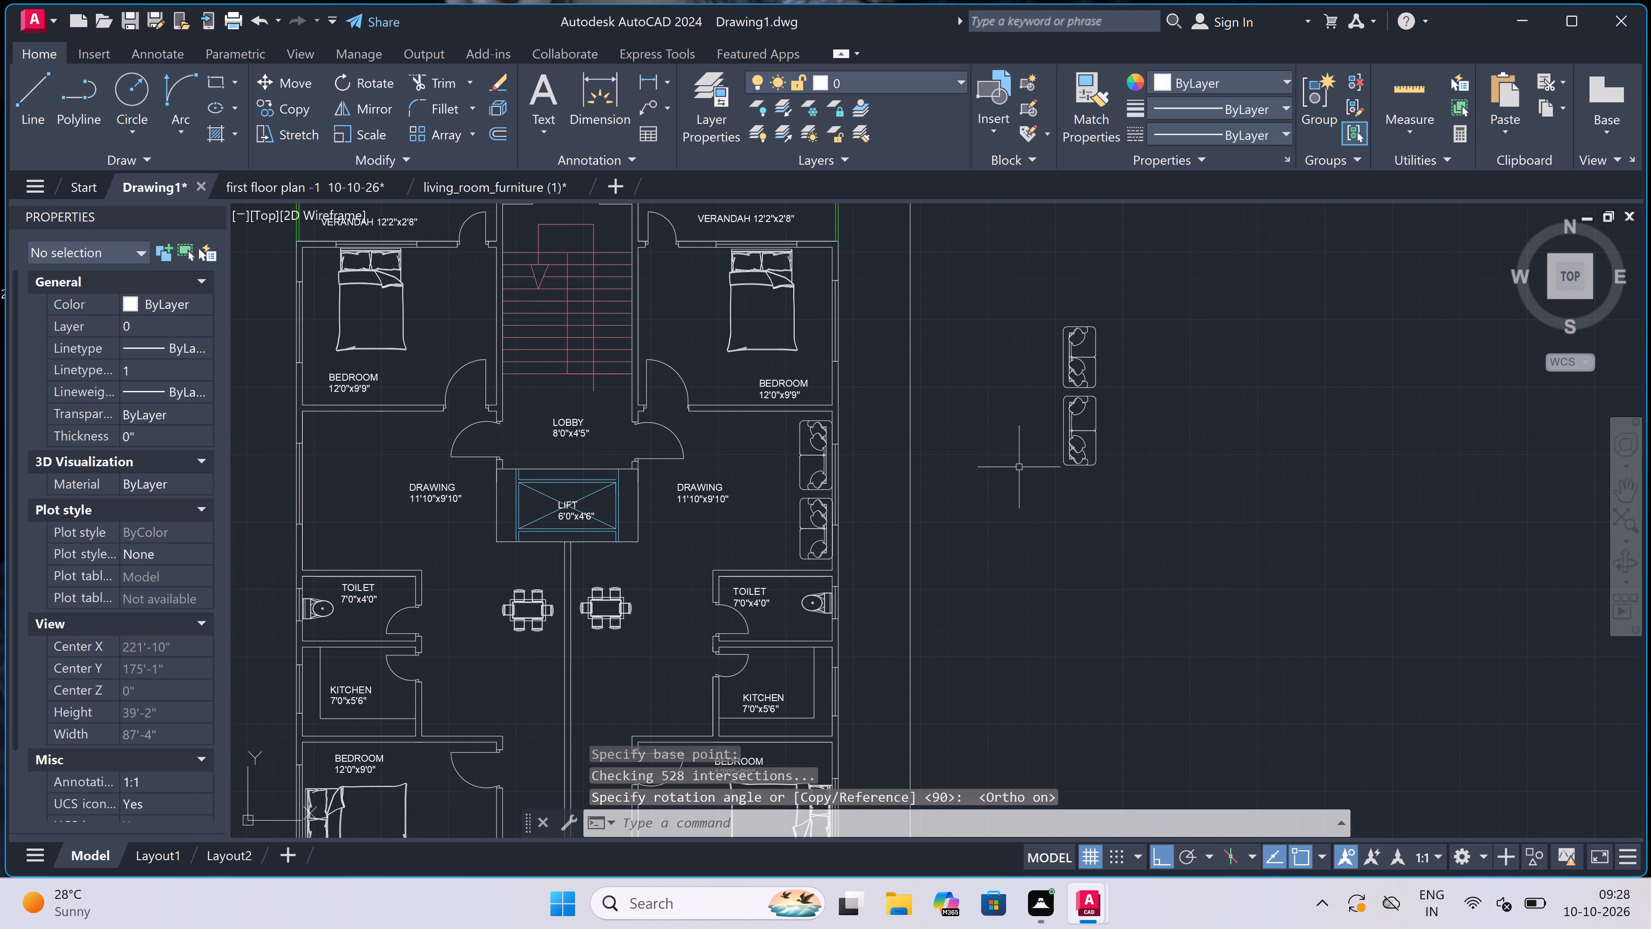
# Move the rotated sofa pair from outside the border into the west drawing room with Ortho off, placing their backs near the west wall.
pyautogui.click(1126, 311)
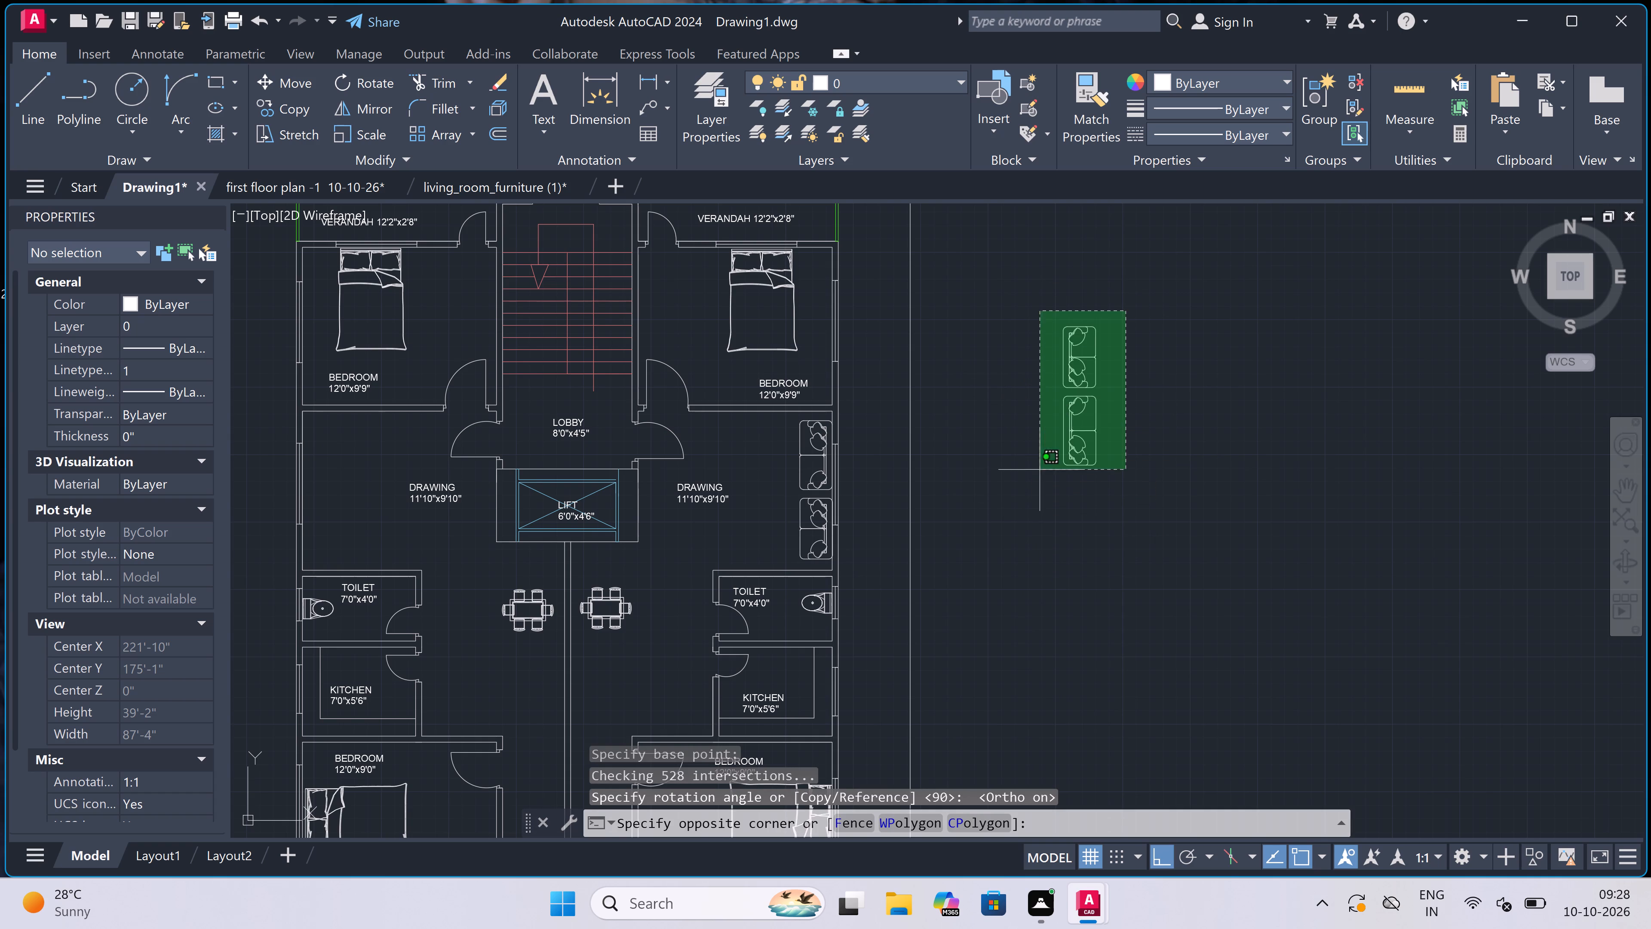
pyautogui.click(1047, 511)
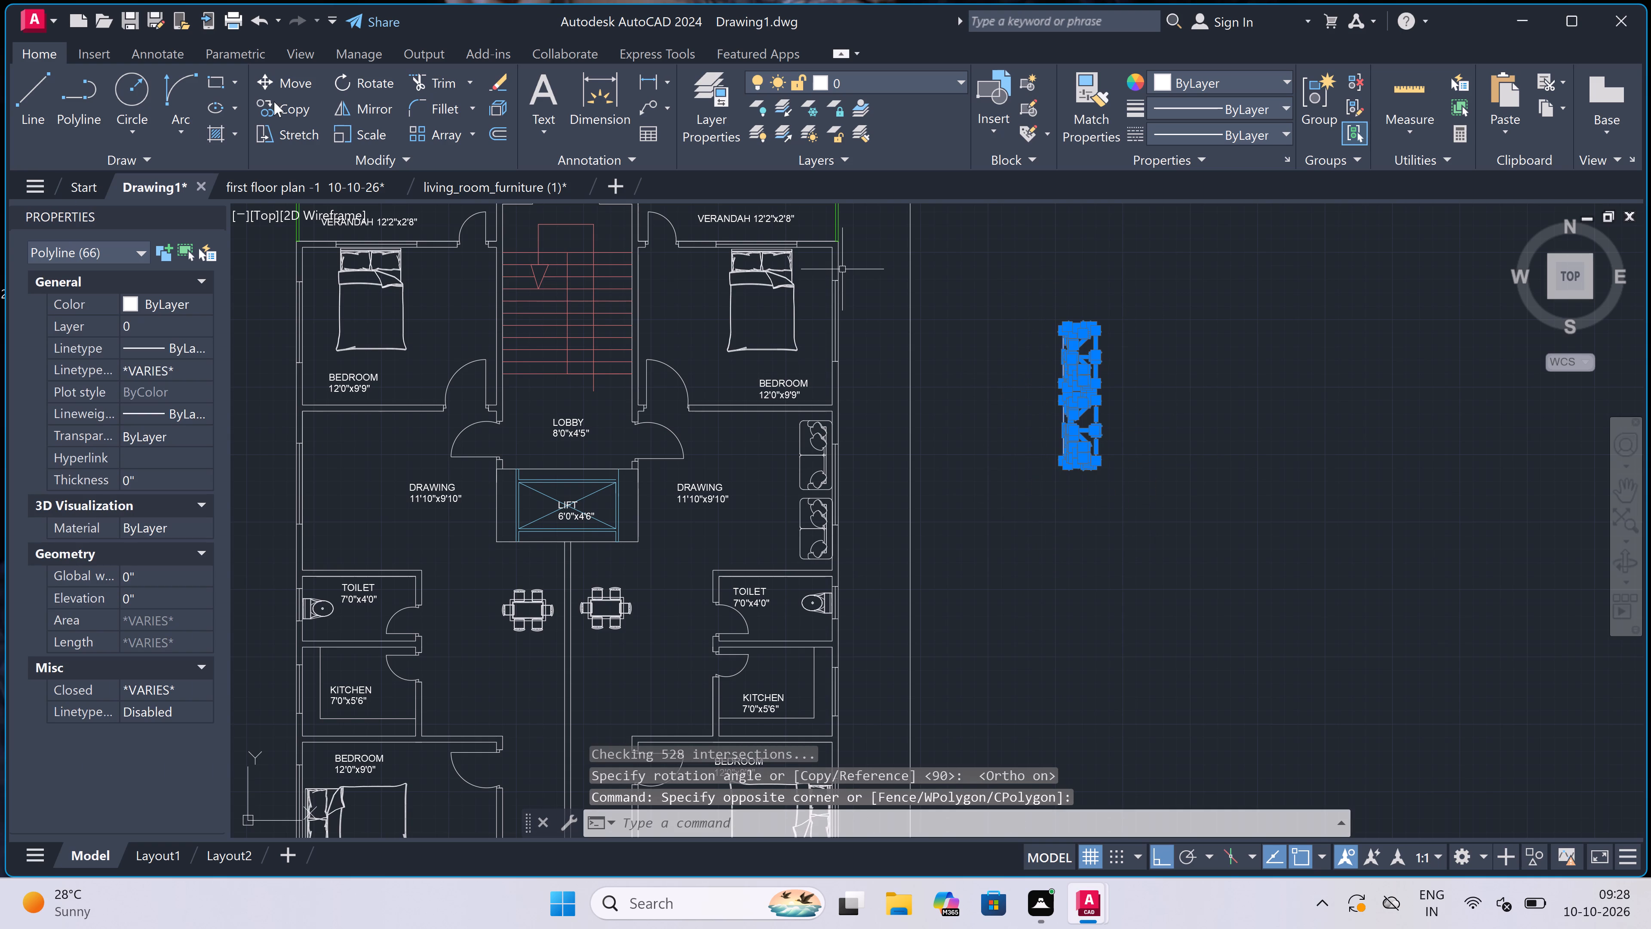
pyautogui.click(285, 76)
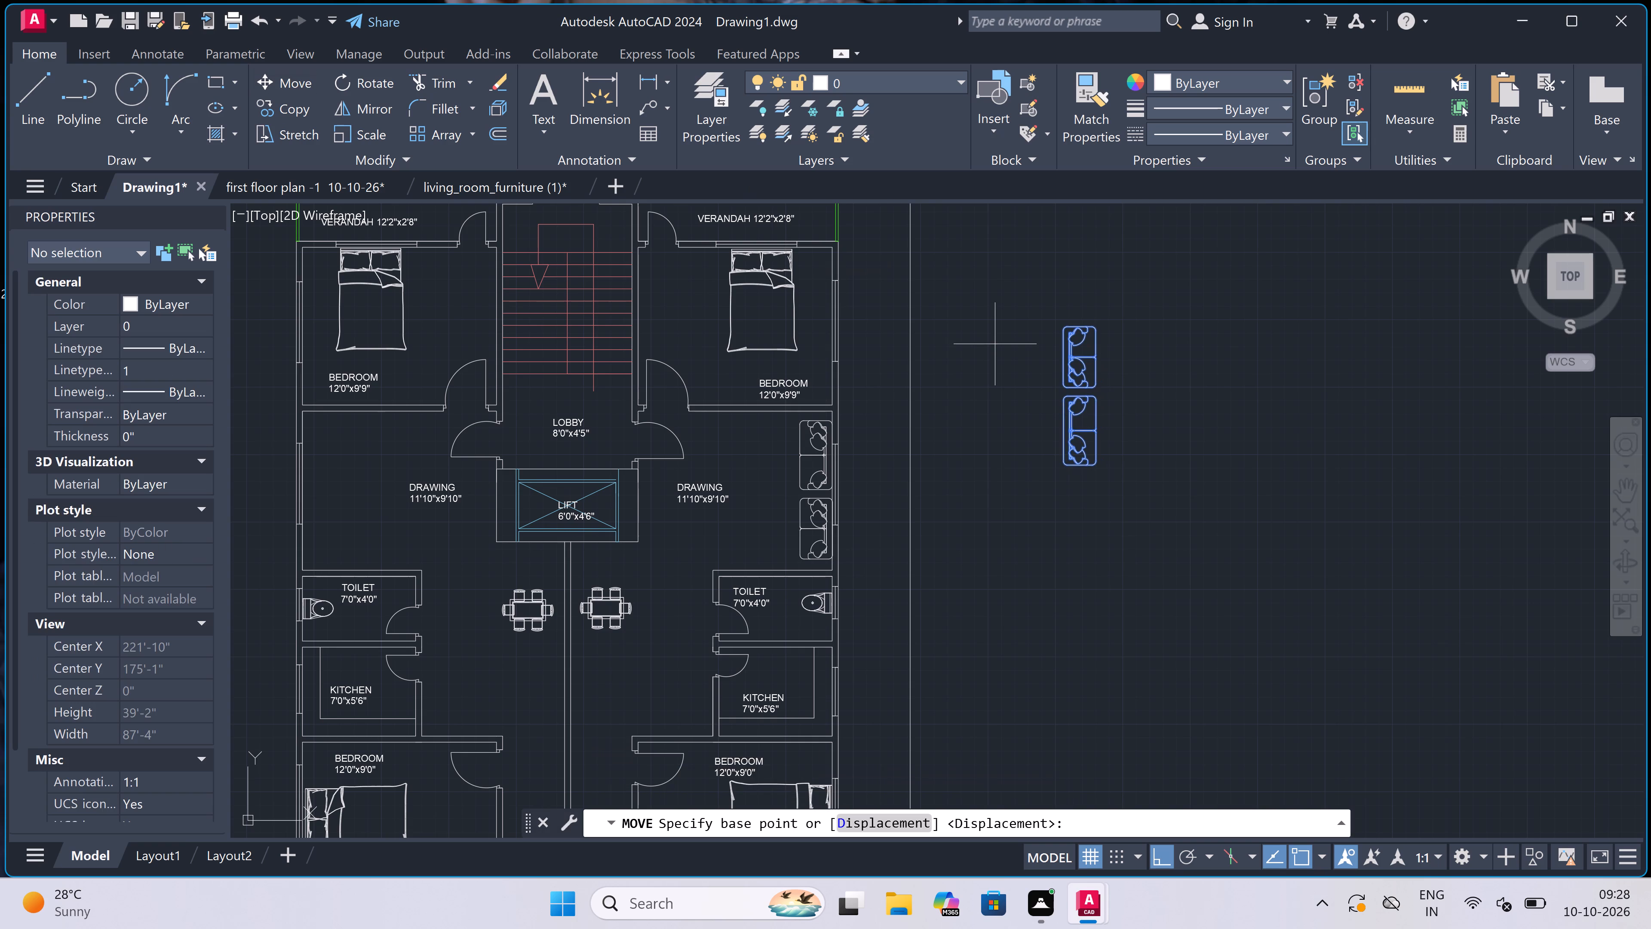
pyautogui.click(1064, 386)
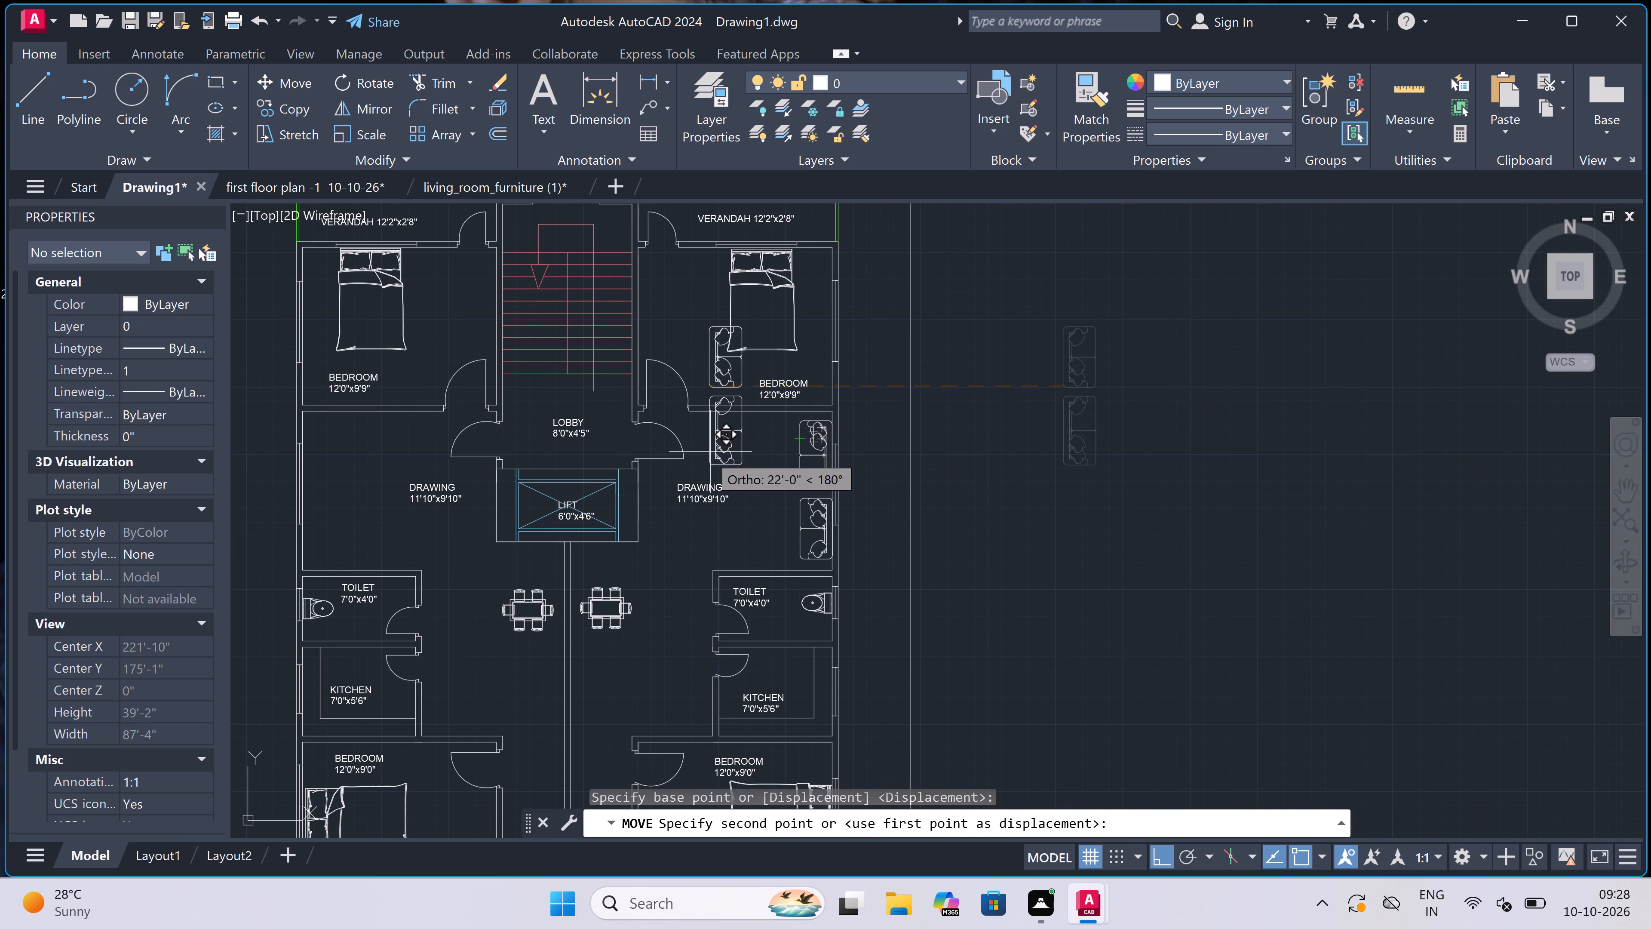
pyautogui.press('F8')
pyautogui.scroll(1, 304, 463)
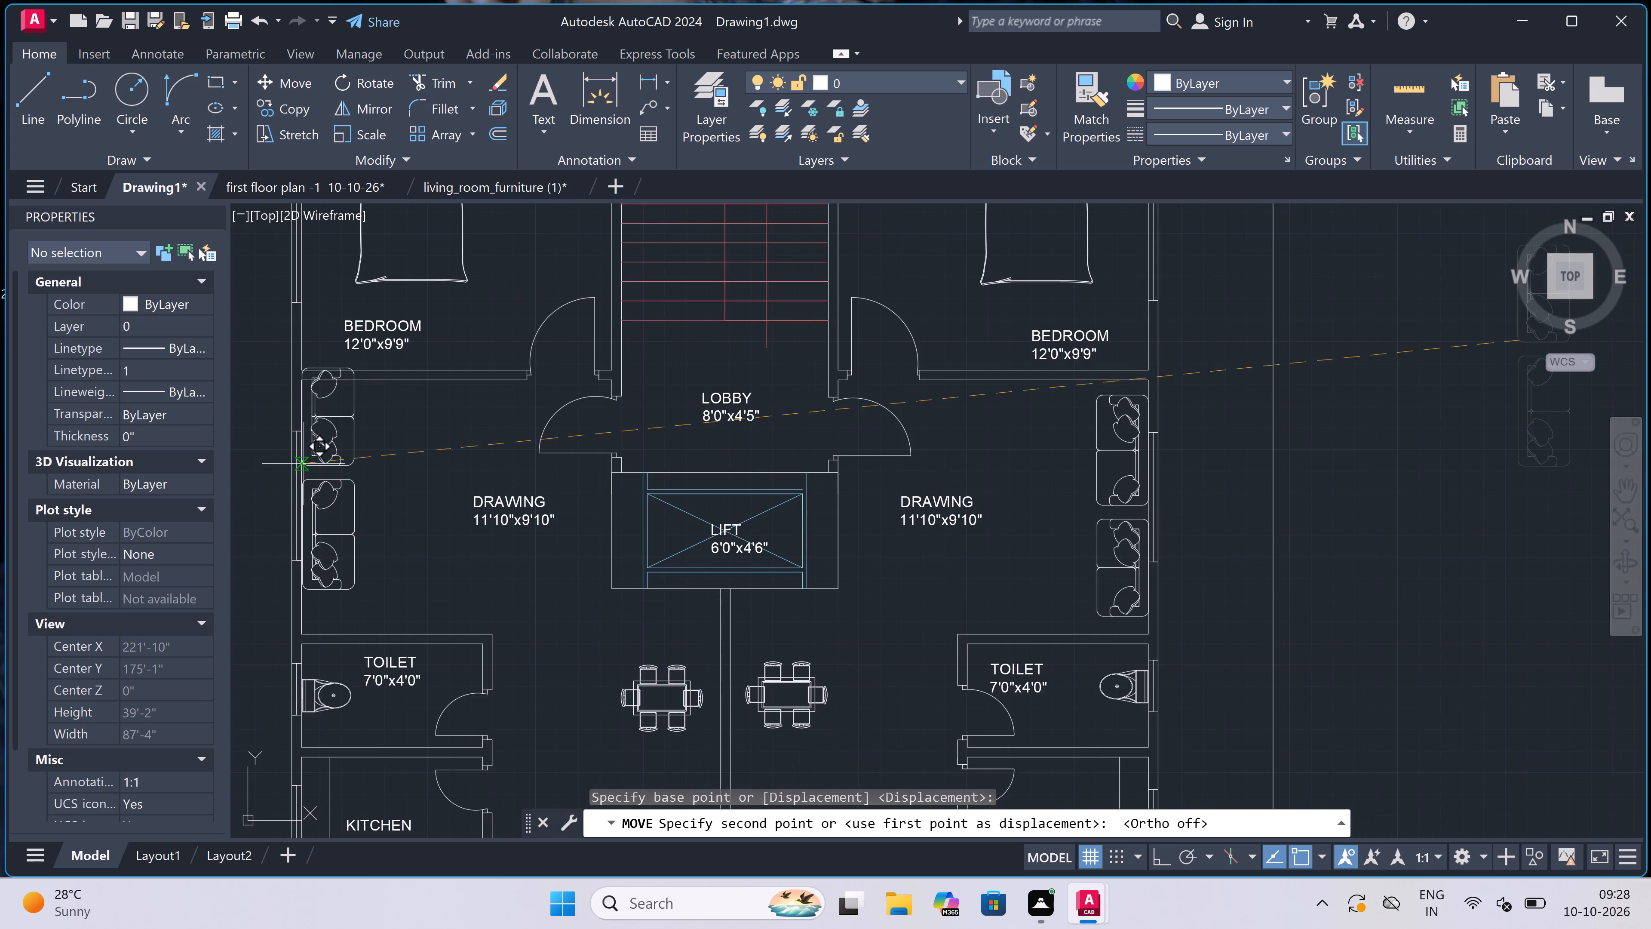
pyautogui.scroll(1, 306, 480)
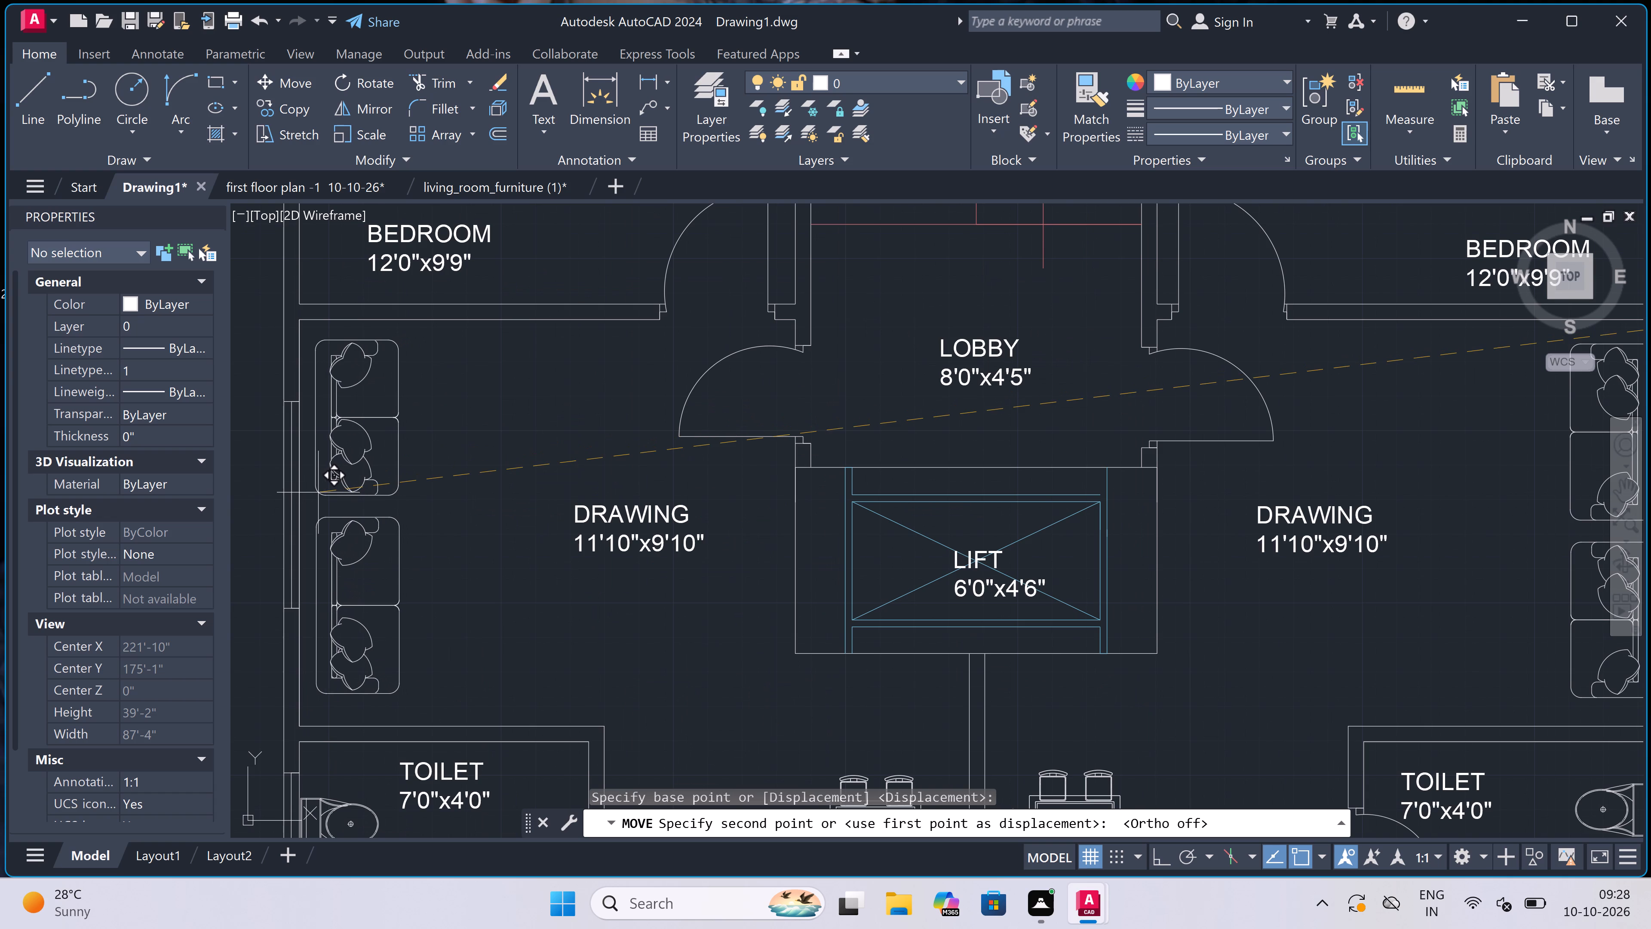
pyautogui.click(318, 495)
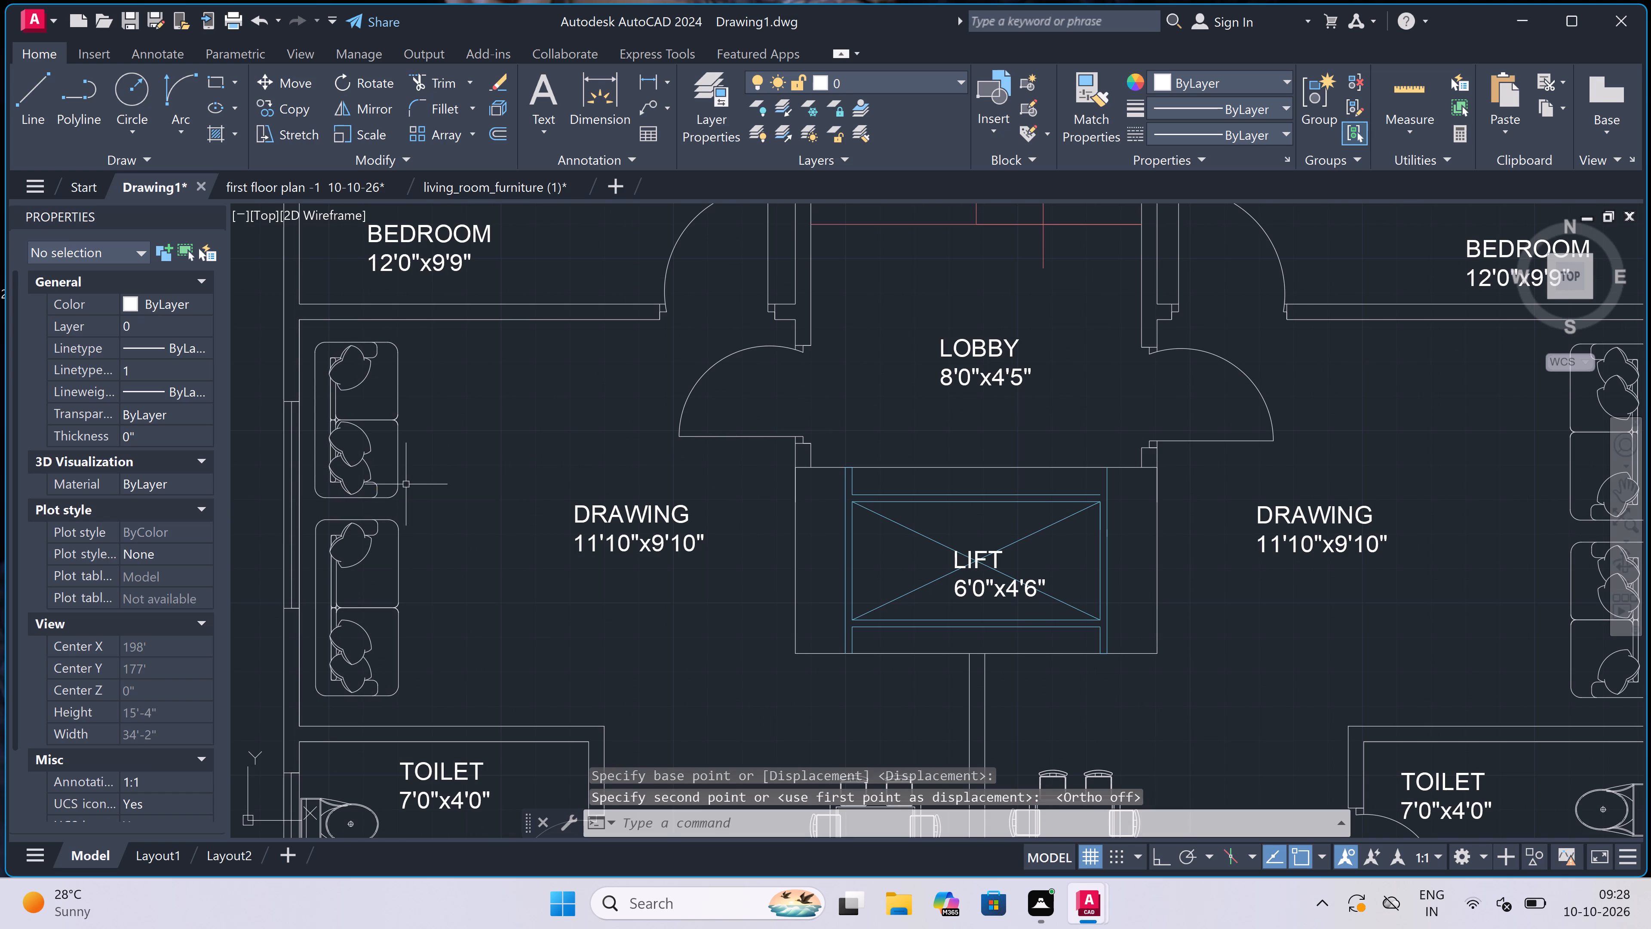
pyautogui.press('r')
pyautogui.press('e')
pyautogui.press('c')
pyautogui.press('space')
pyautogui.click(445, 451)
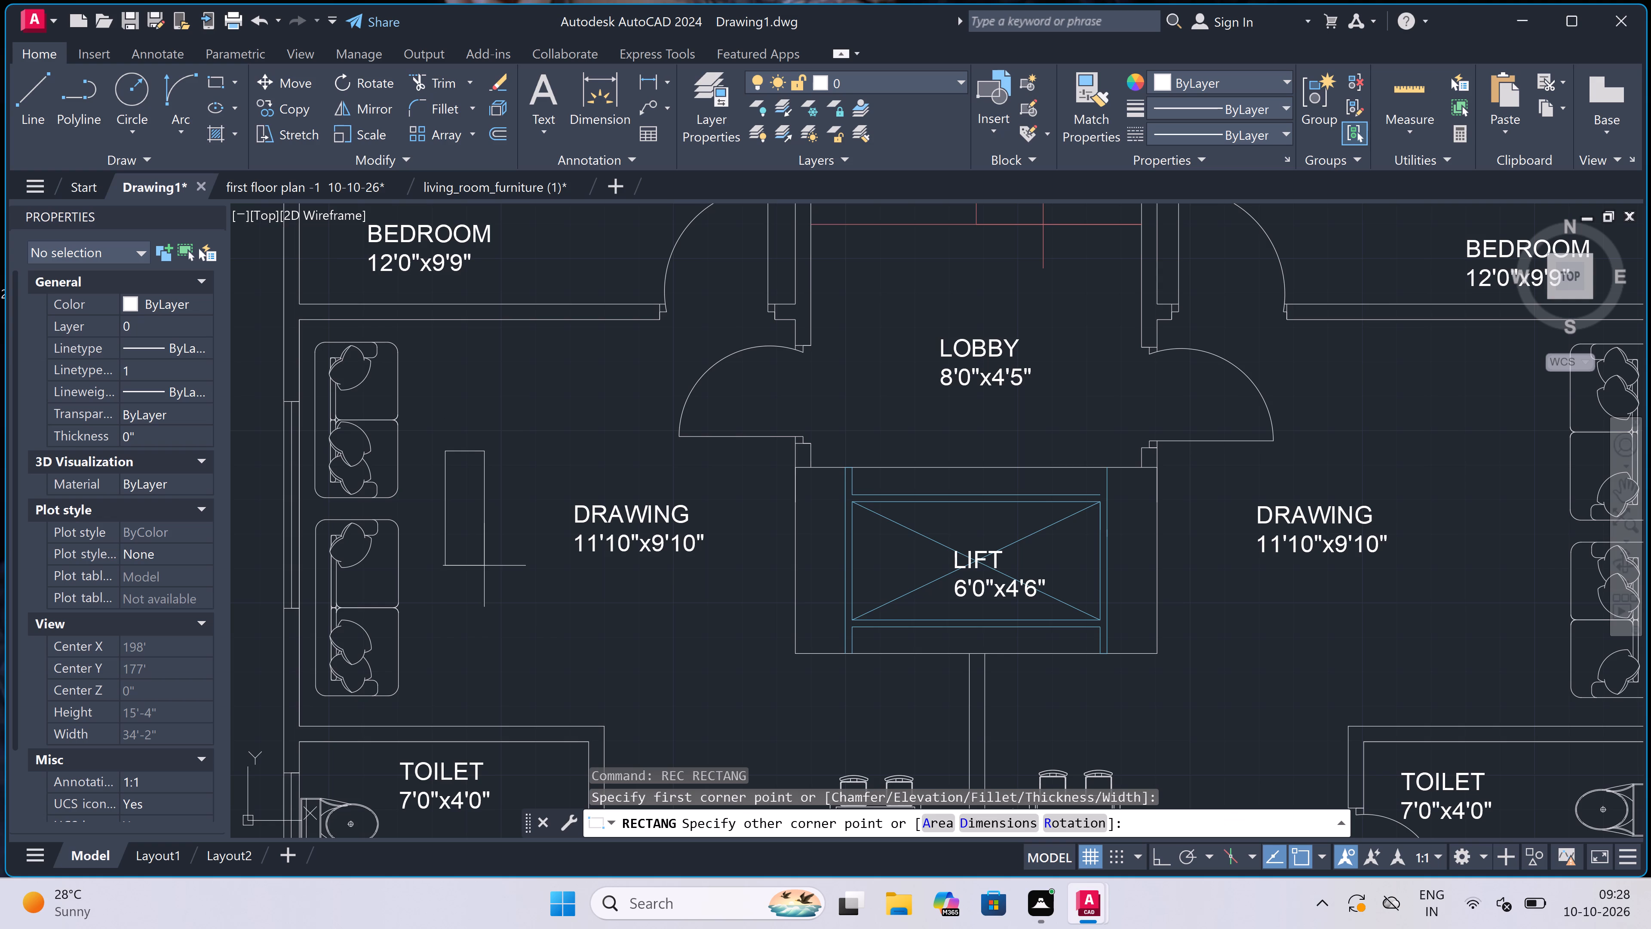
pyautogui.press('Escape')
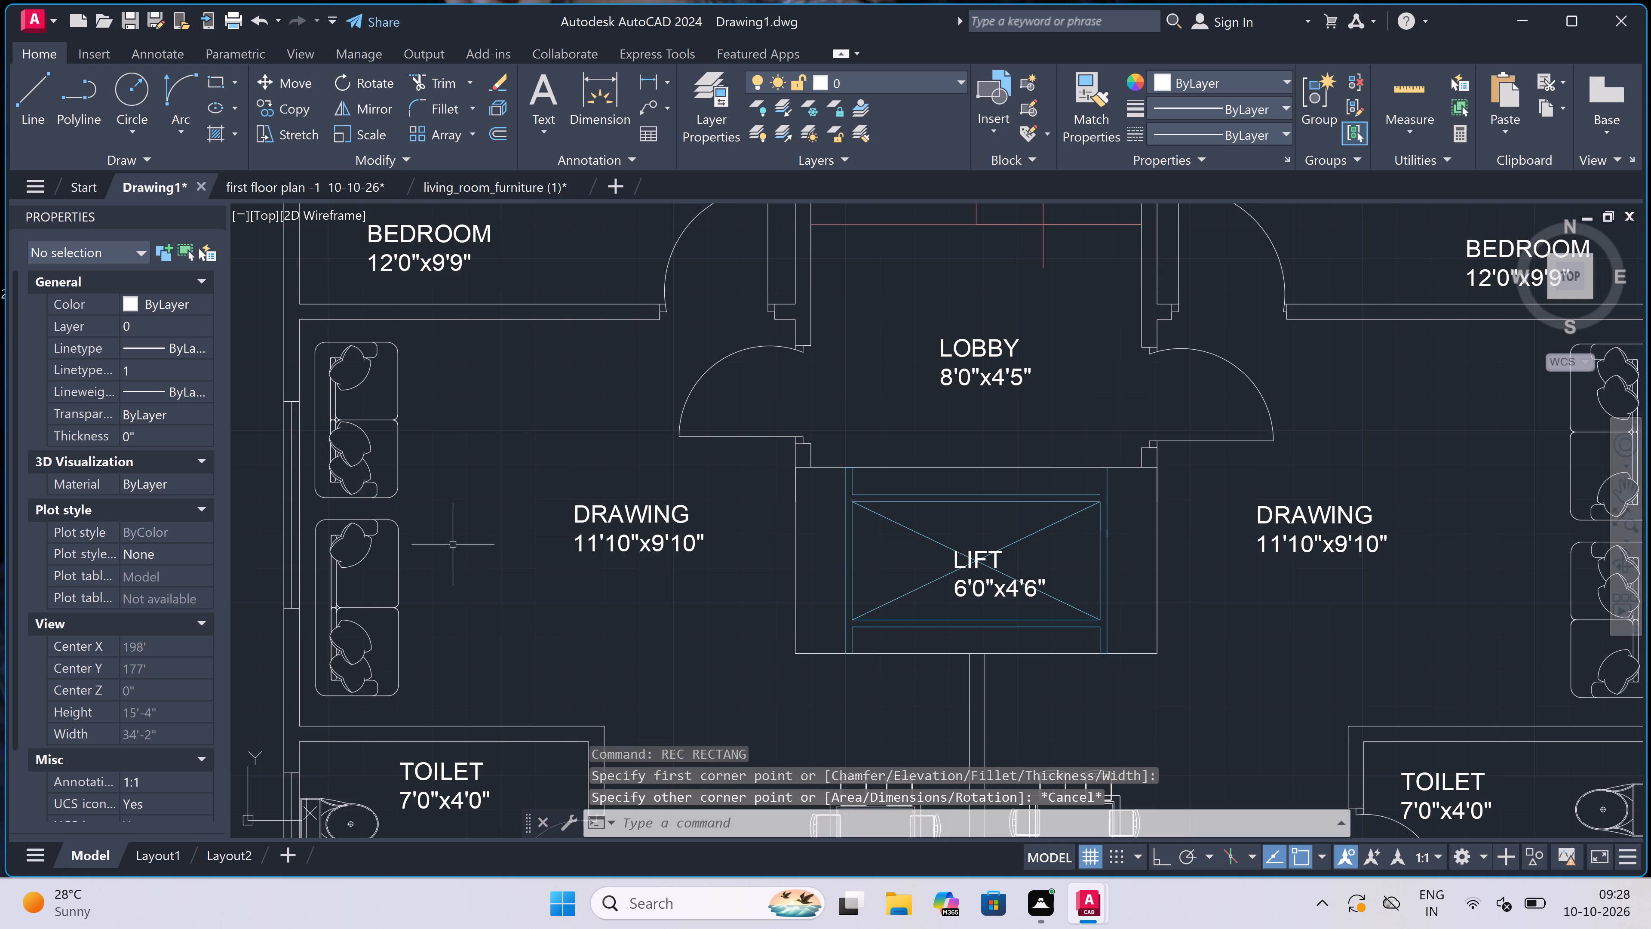
# Draw a freehand upright rectangle about 9' in perimeter as a centre table east of the west drawing room's sofas.
pyautogui.press('space')
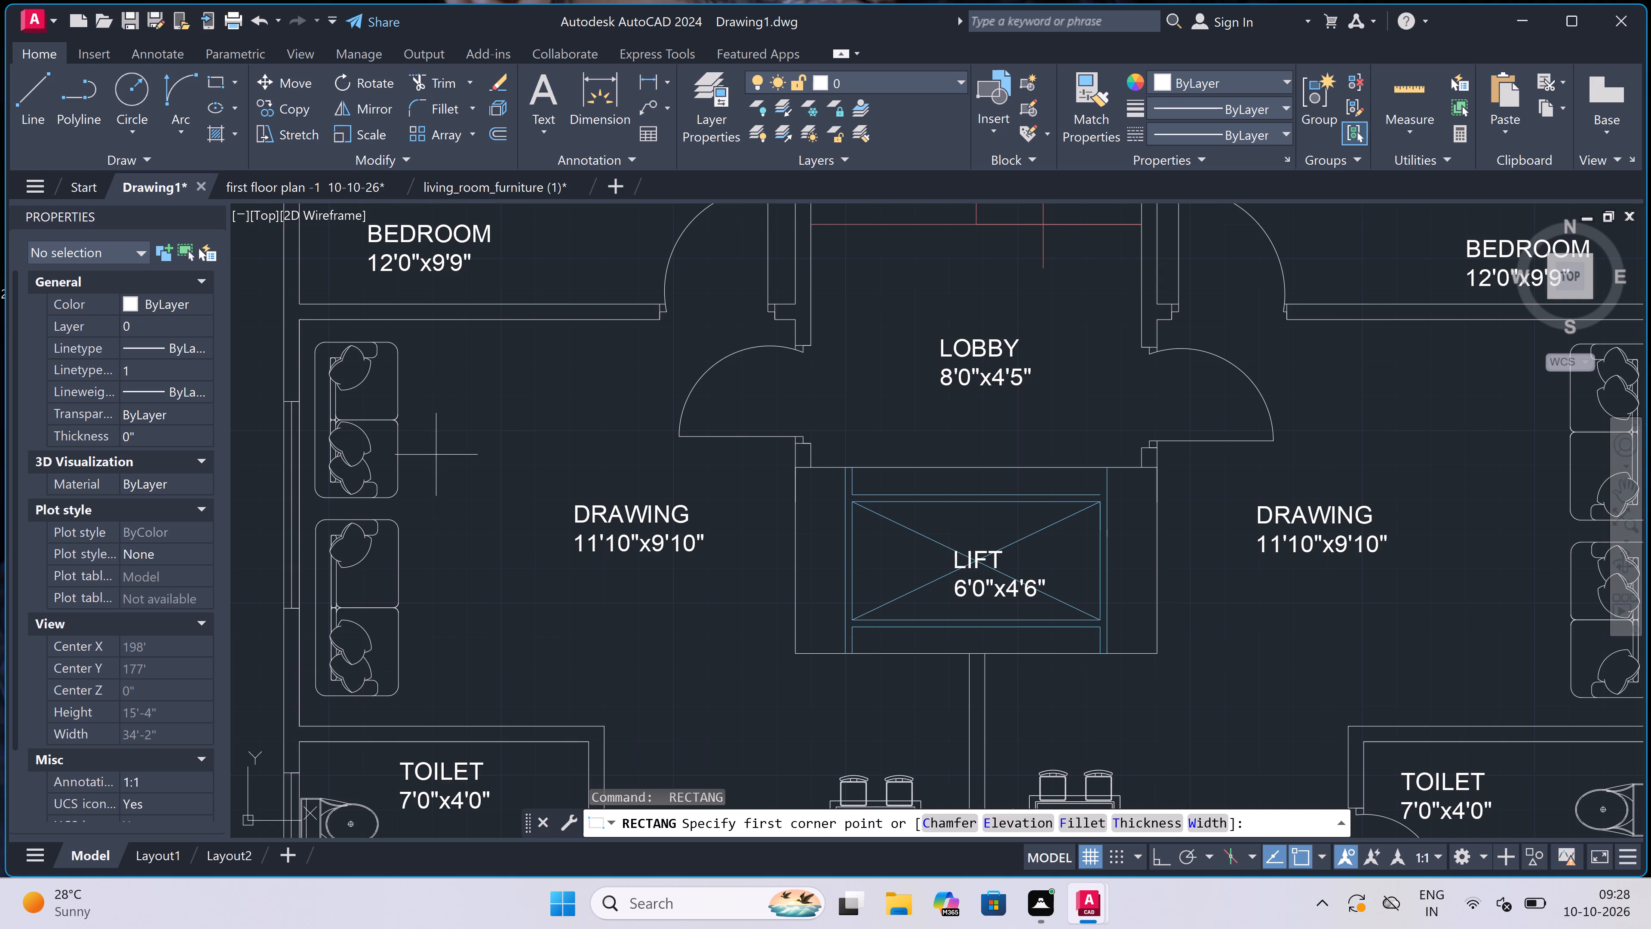
pyautogui.click(437, 448)
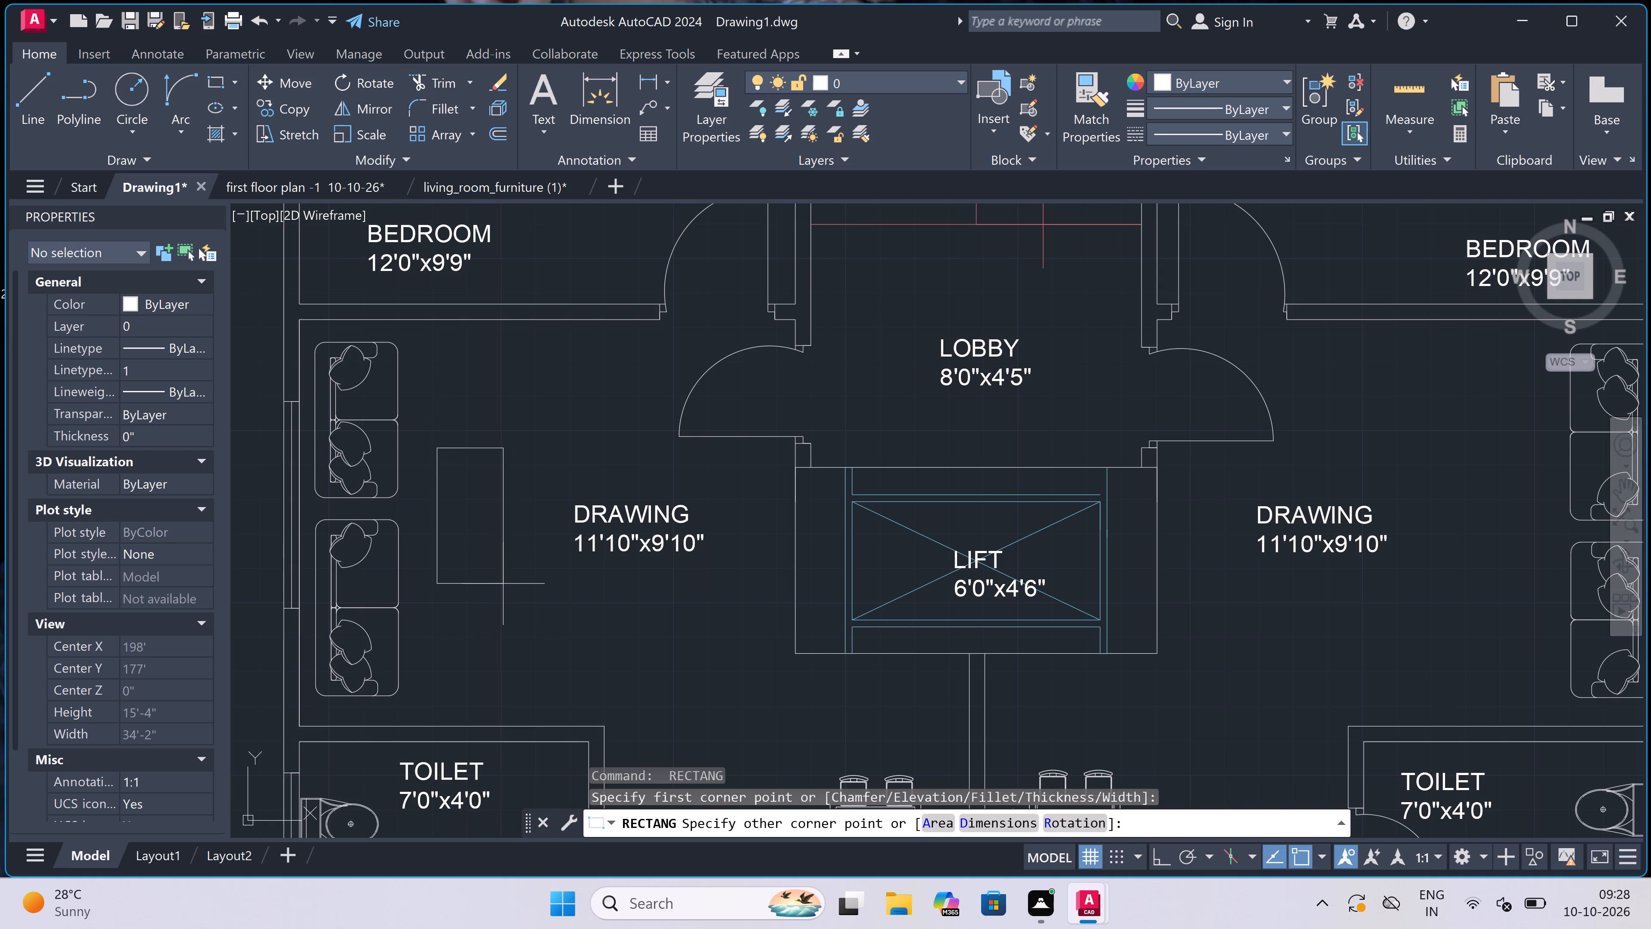
pyautogui.click(498, 572)
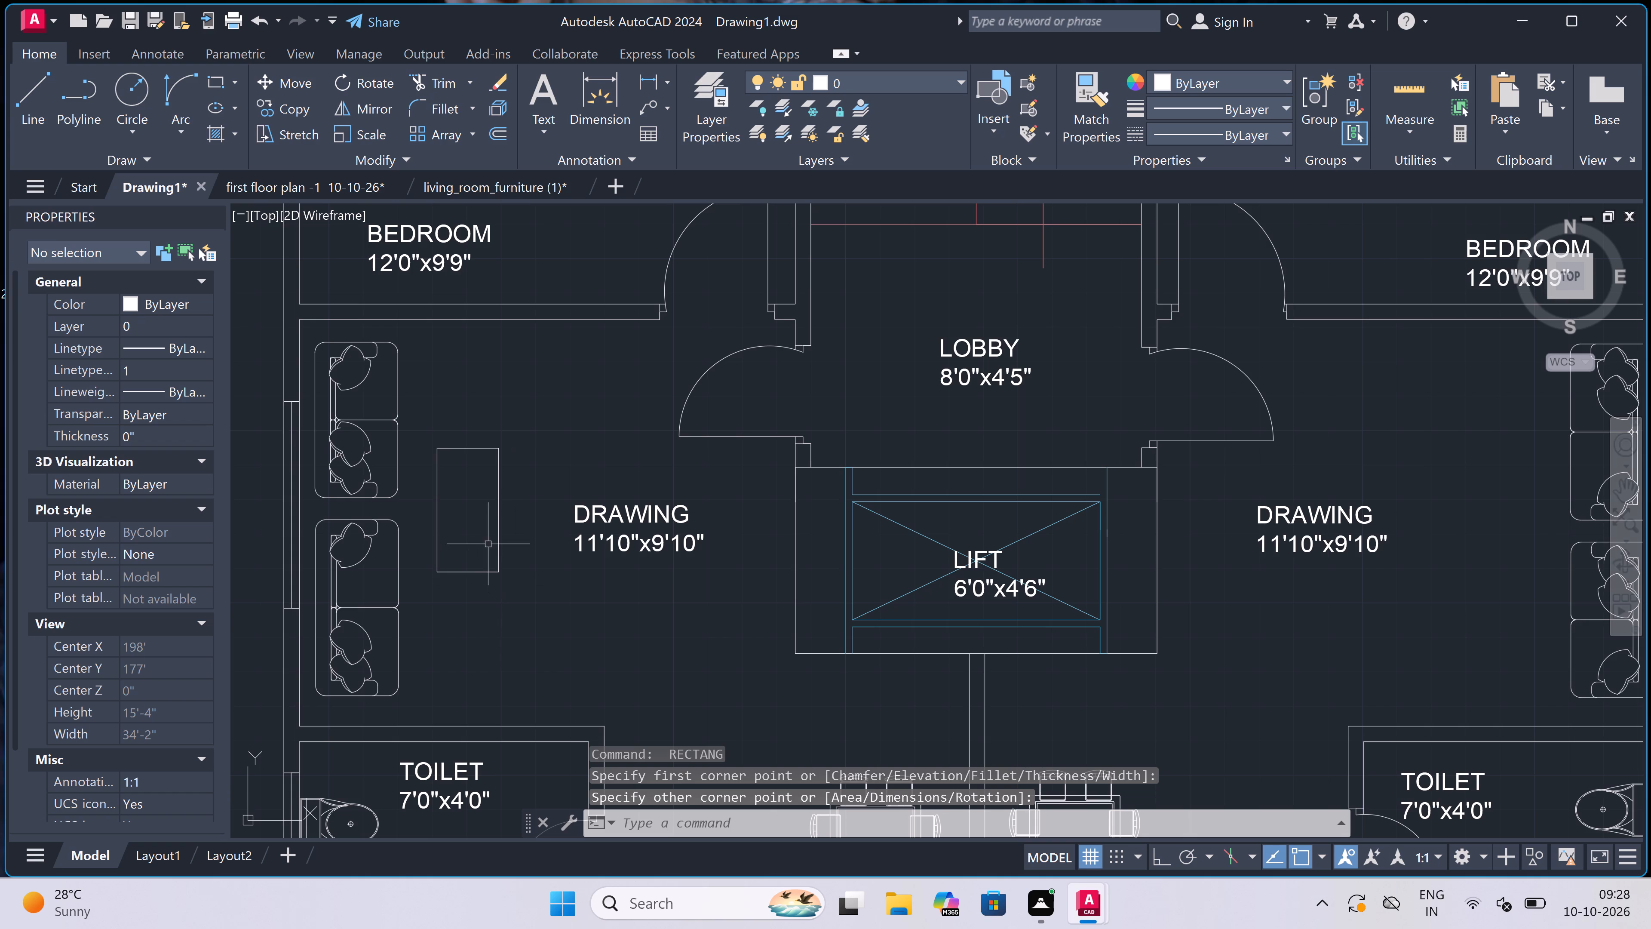
# Copy the table rectangle from its centre into the east drawing room, placing it freely just west of the sofas.
pyautogui.click(499, 504)
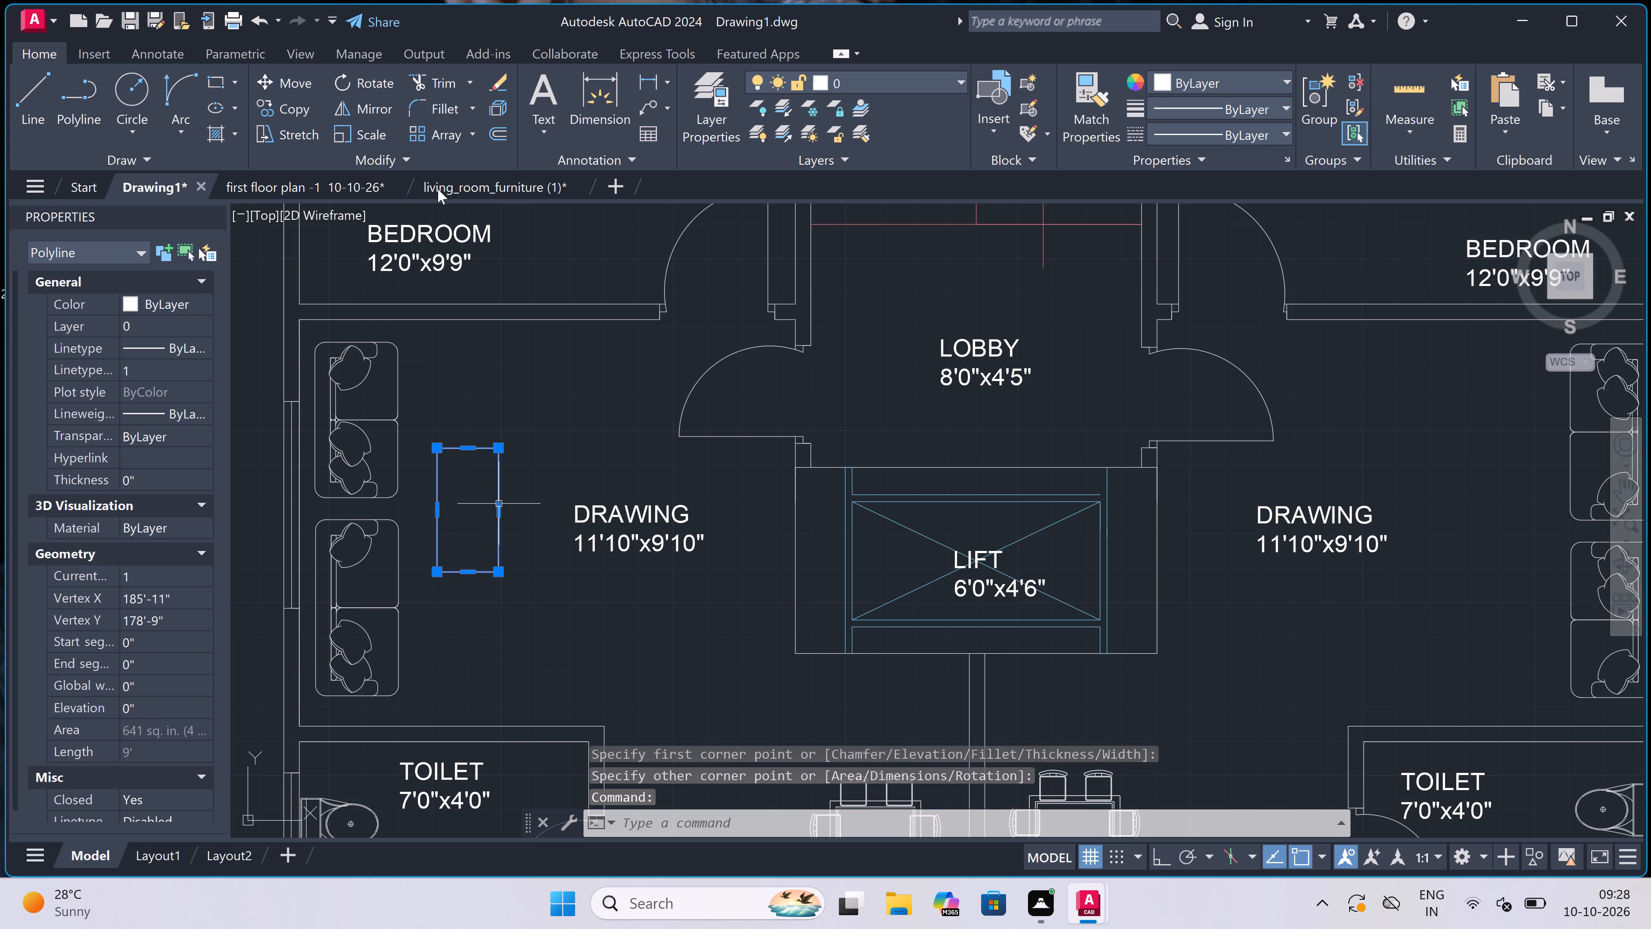
pyautogui.doubleClick(295, 106)
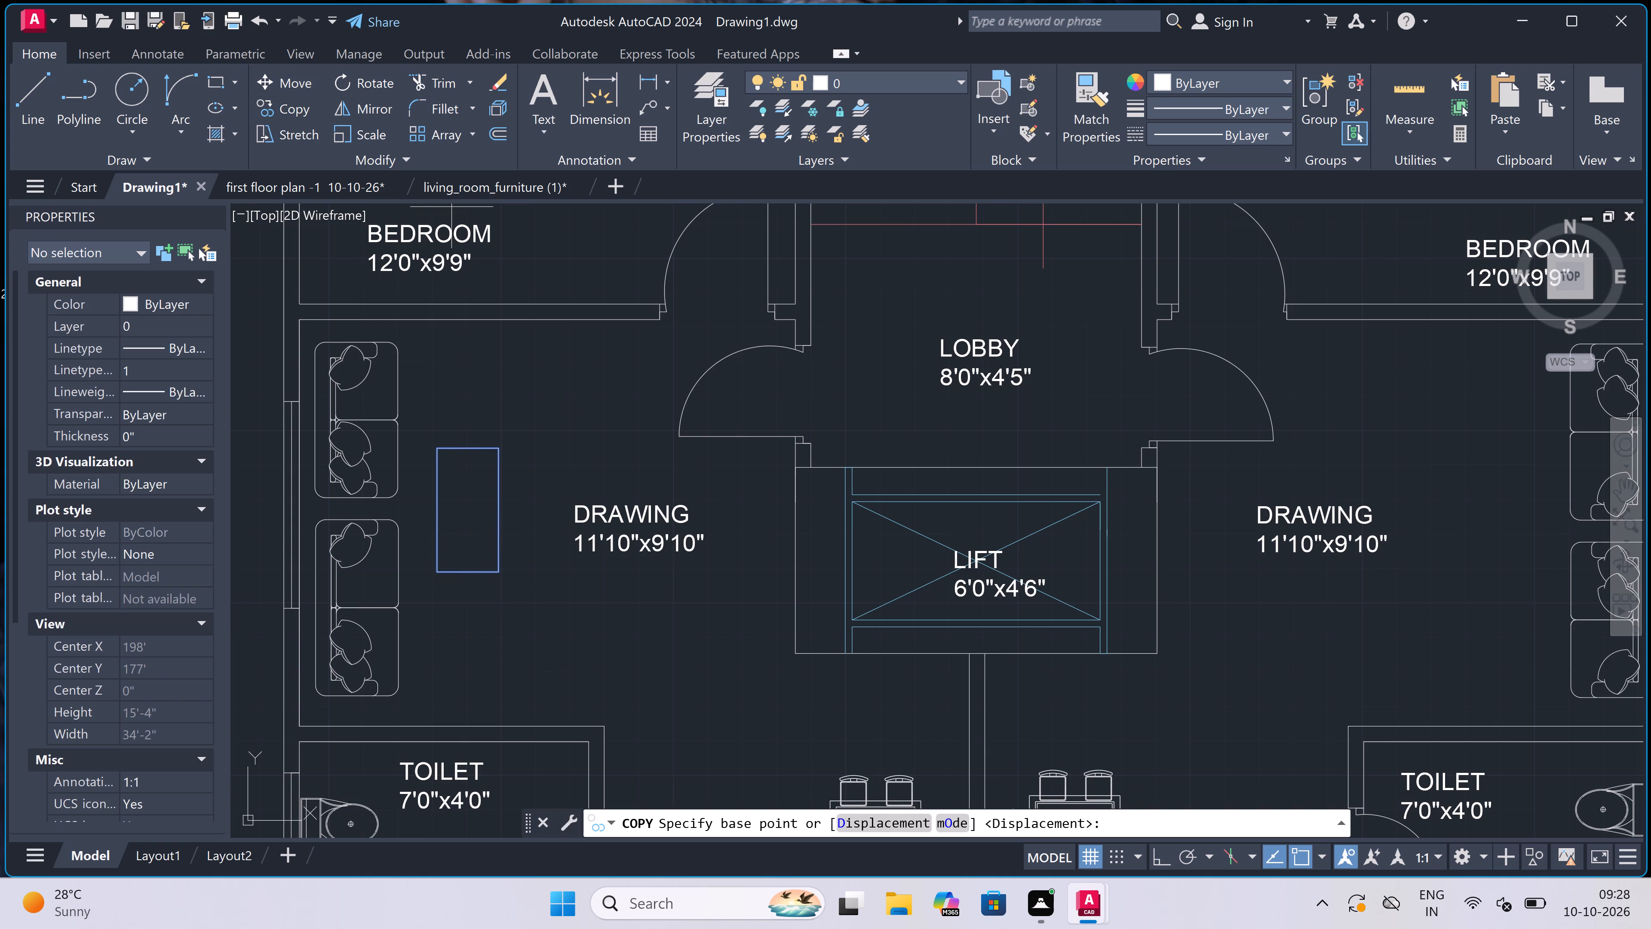
pyautogui.click(465, 510)
pyautogui.scroll(-4, 620, 397)
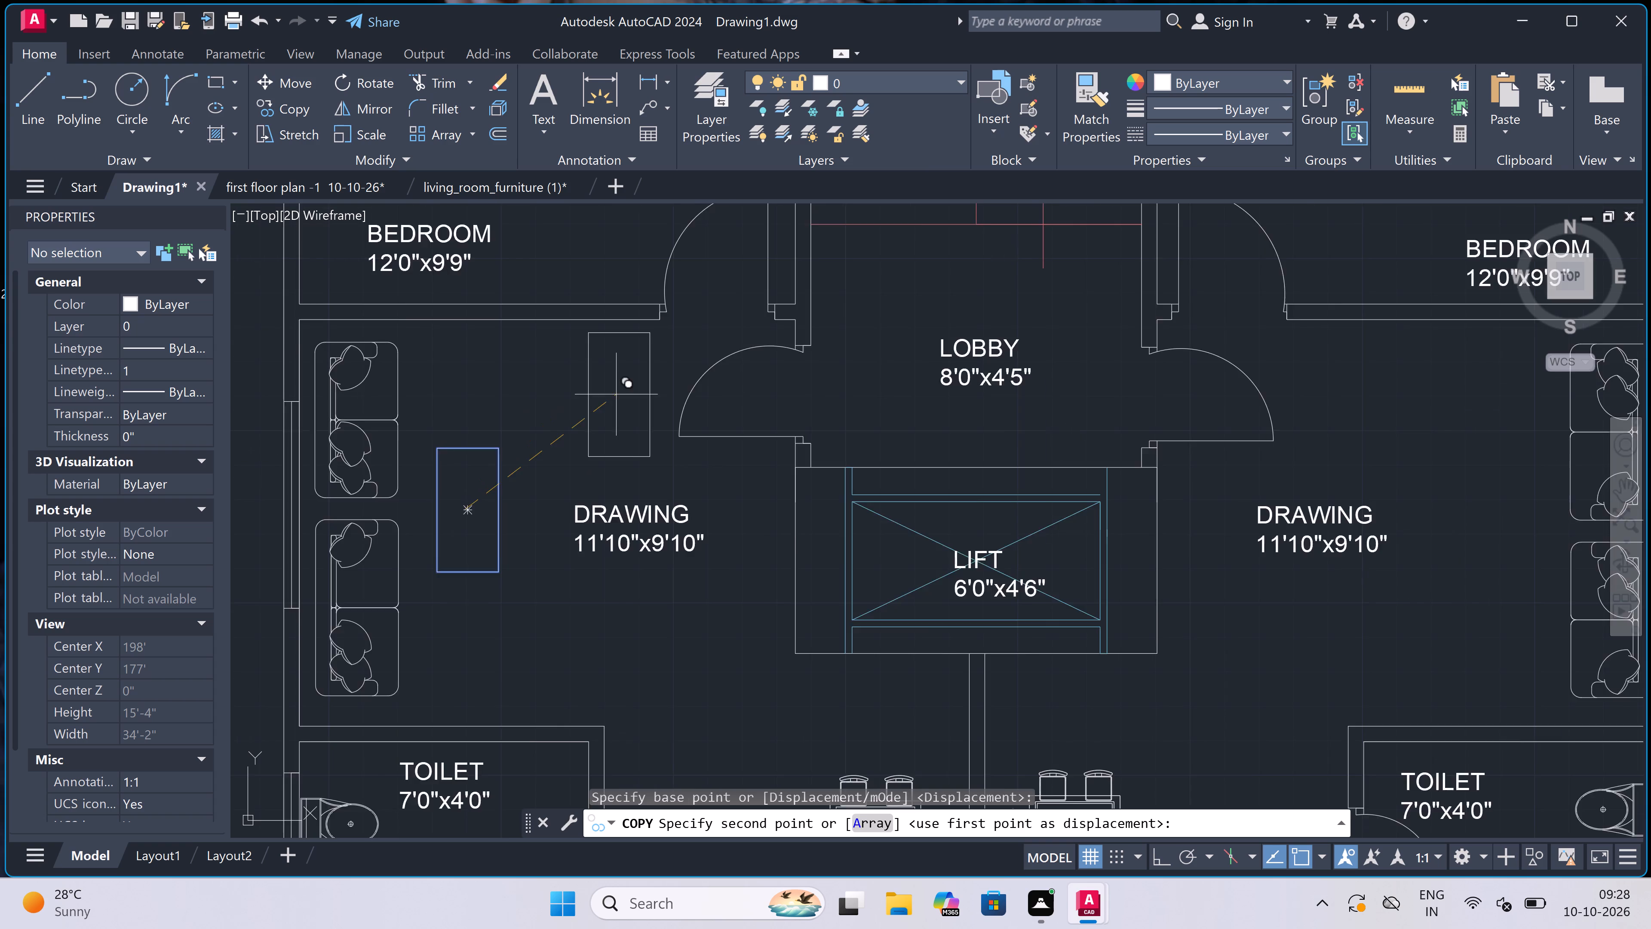
pyautogui.scroll(4, 751, 423)
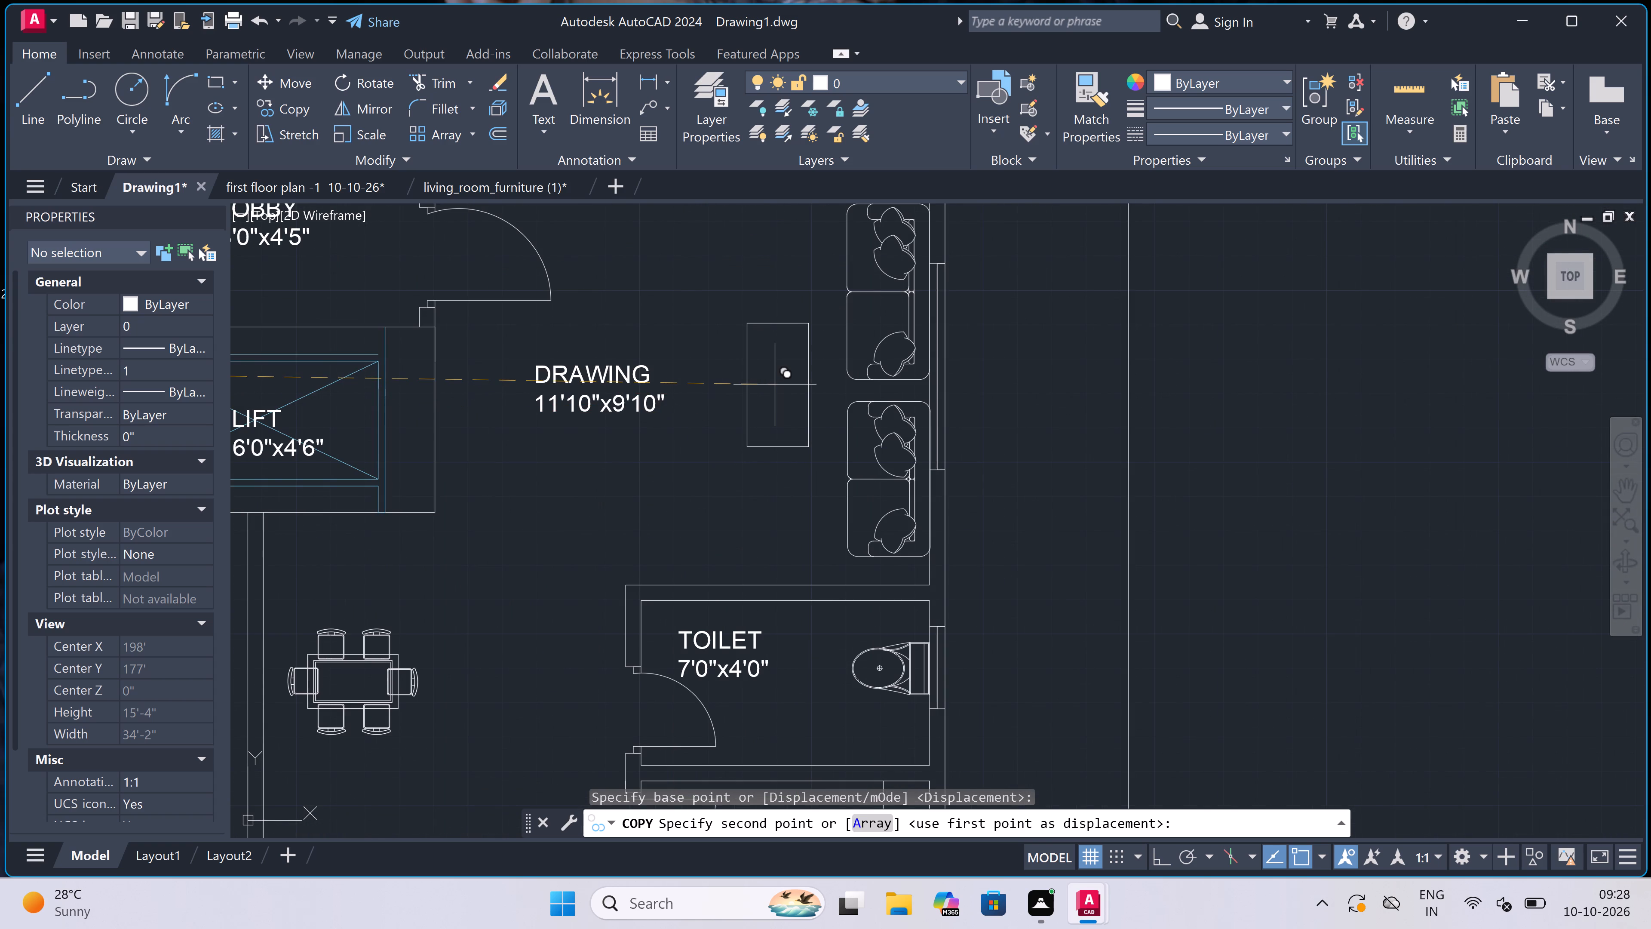
pyautogui.click(775, 385)
pyautogui.press('Escape')
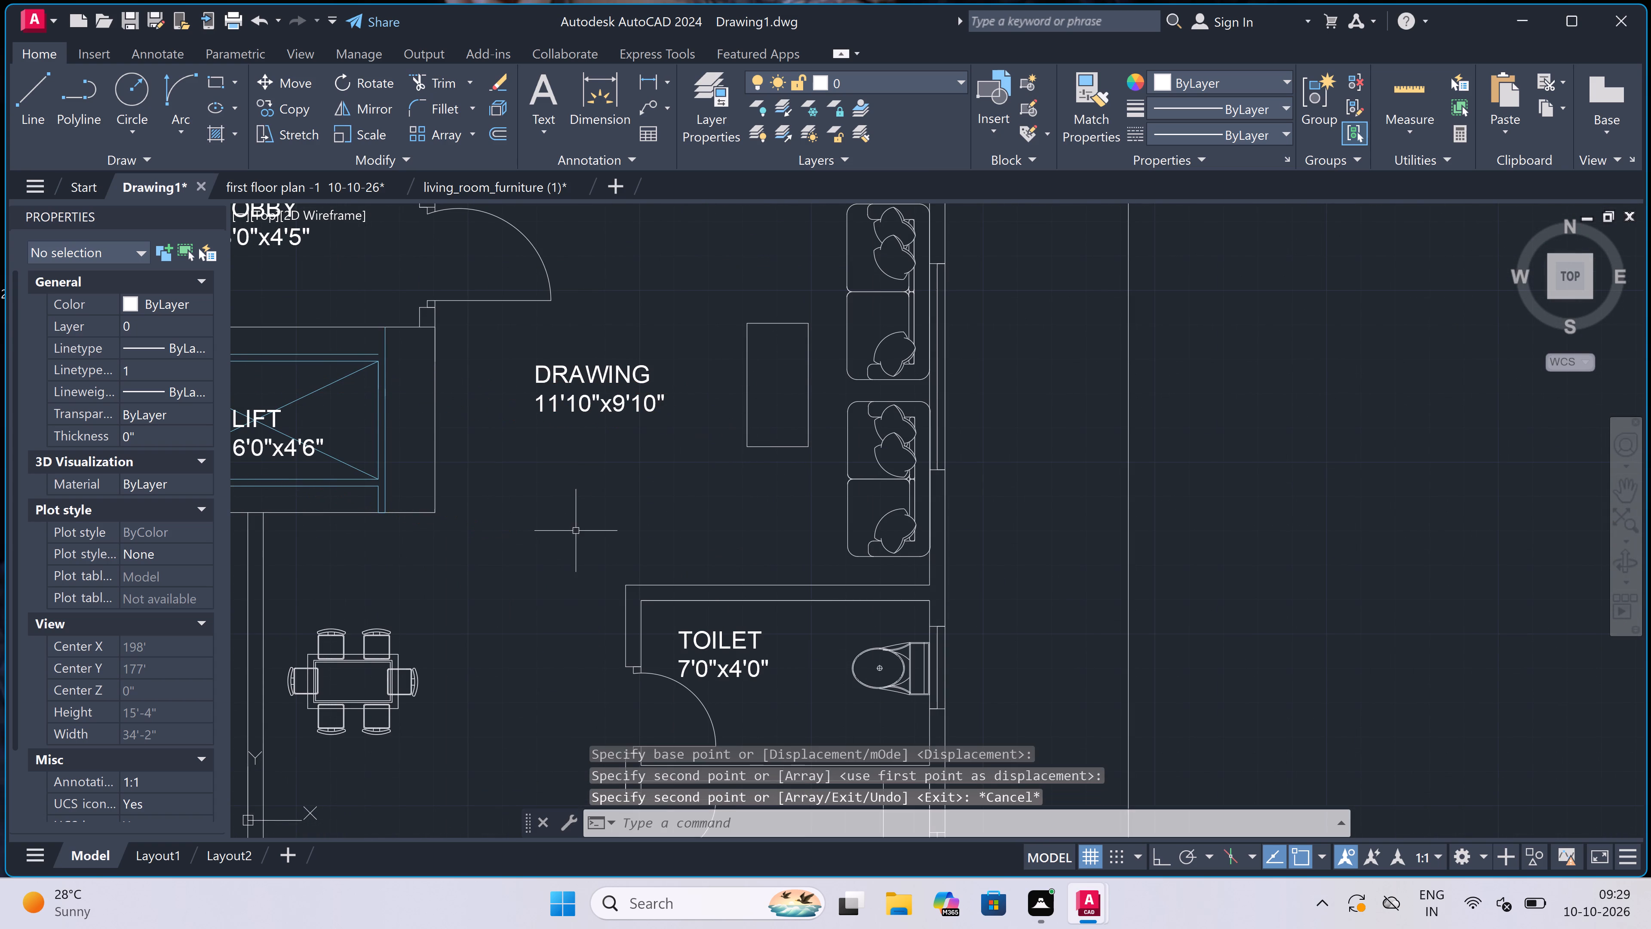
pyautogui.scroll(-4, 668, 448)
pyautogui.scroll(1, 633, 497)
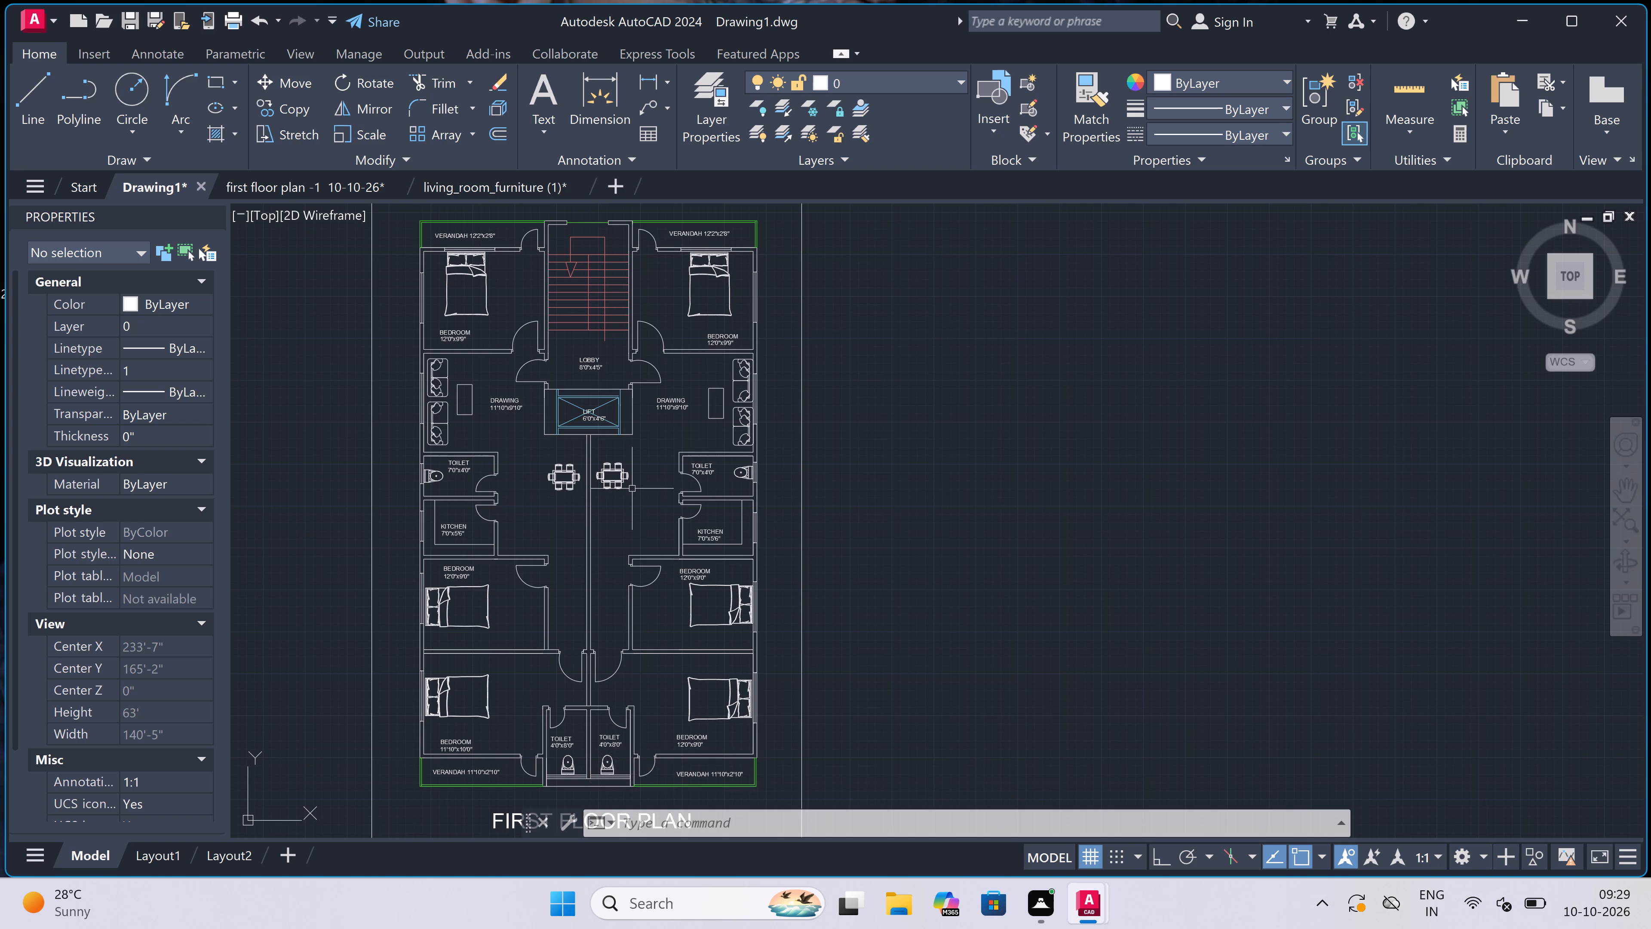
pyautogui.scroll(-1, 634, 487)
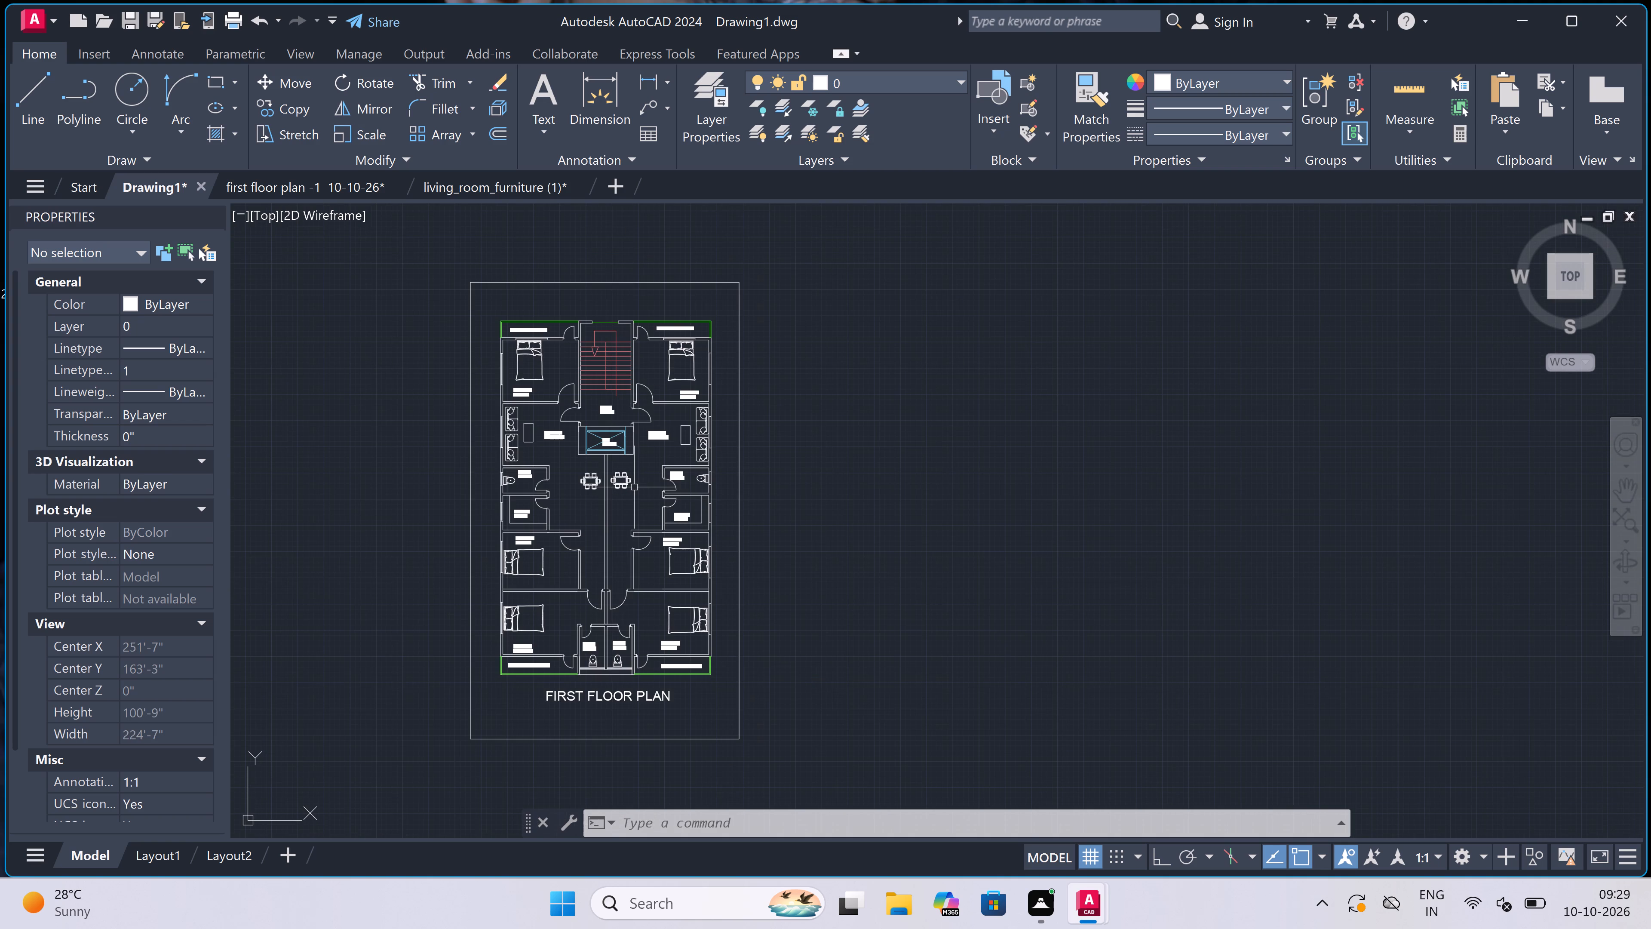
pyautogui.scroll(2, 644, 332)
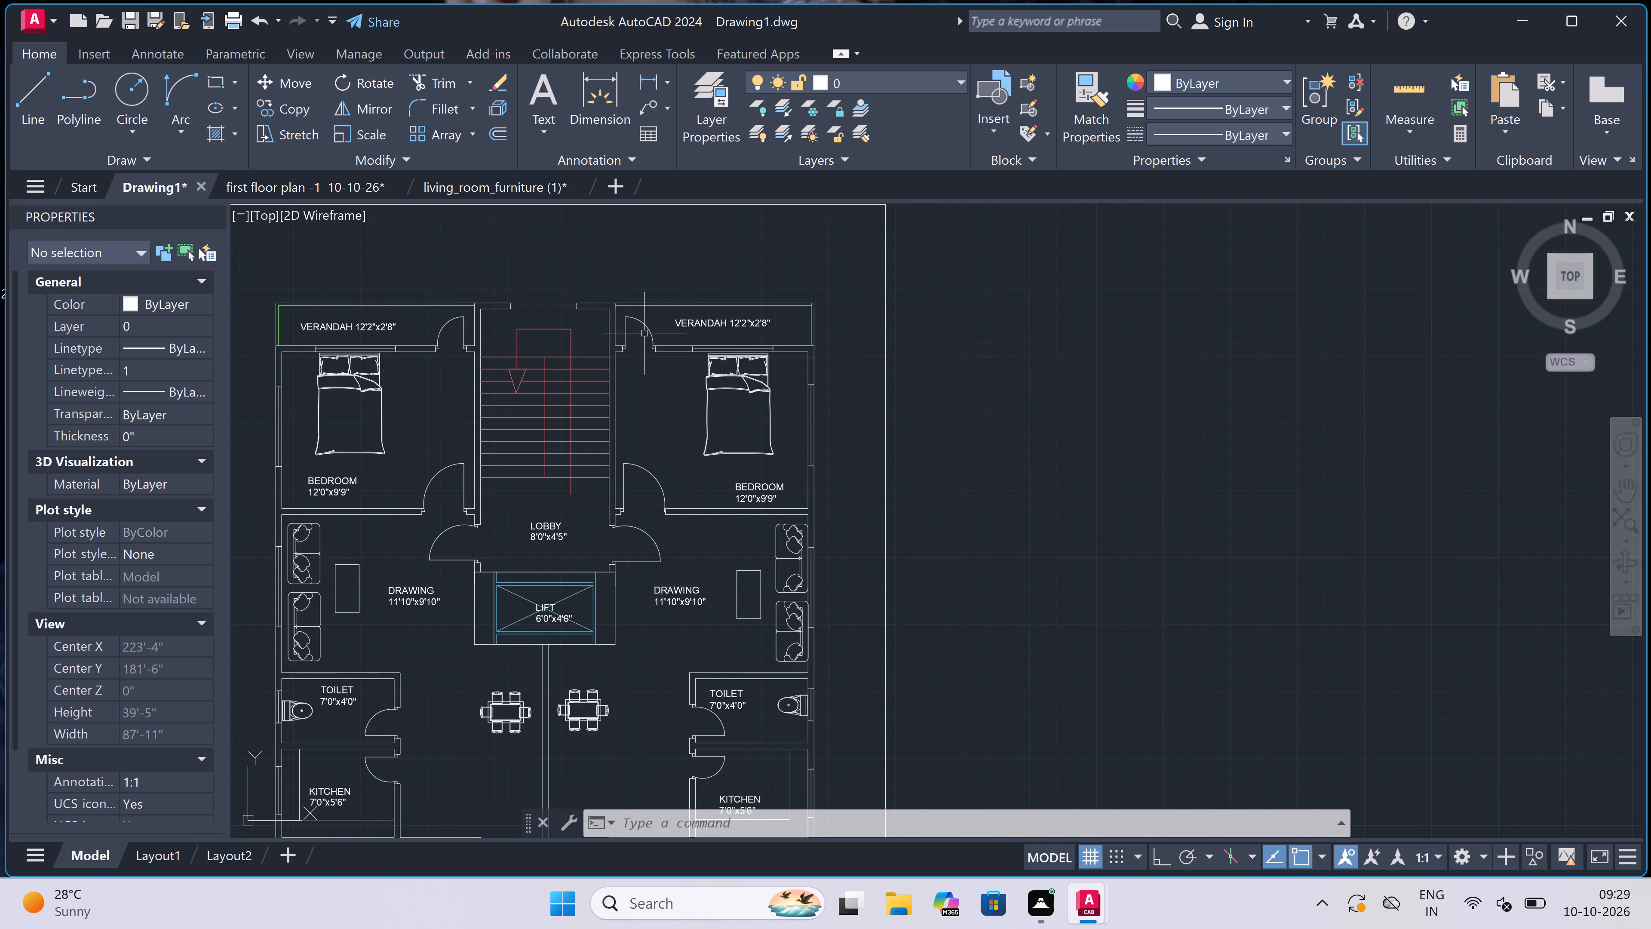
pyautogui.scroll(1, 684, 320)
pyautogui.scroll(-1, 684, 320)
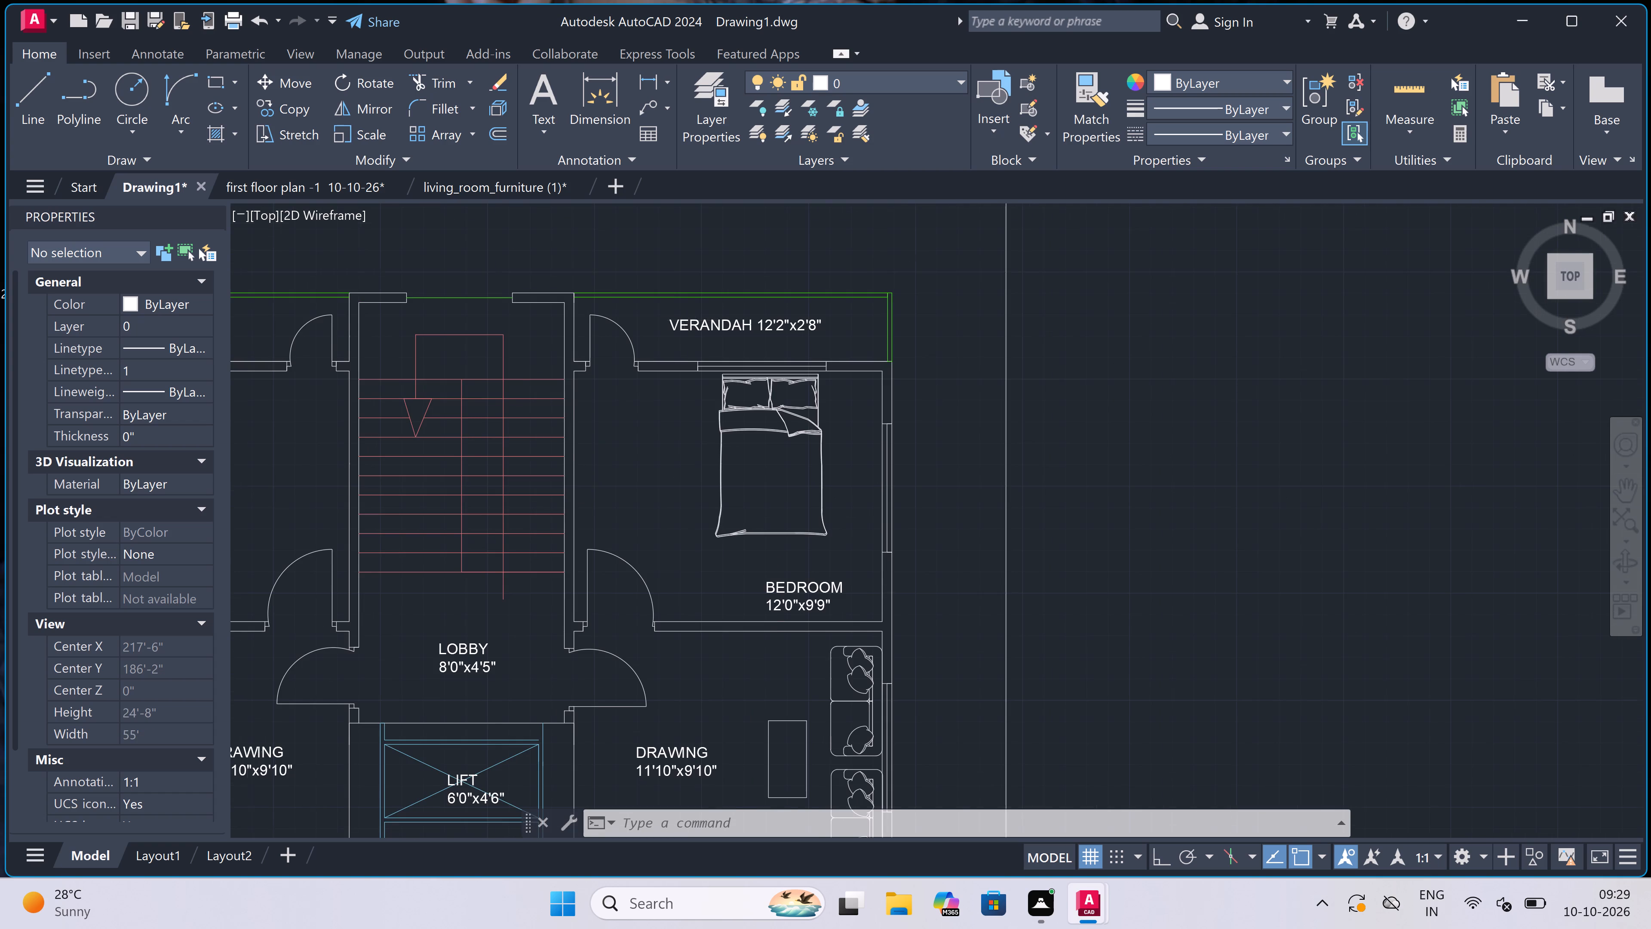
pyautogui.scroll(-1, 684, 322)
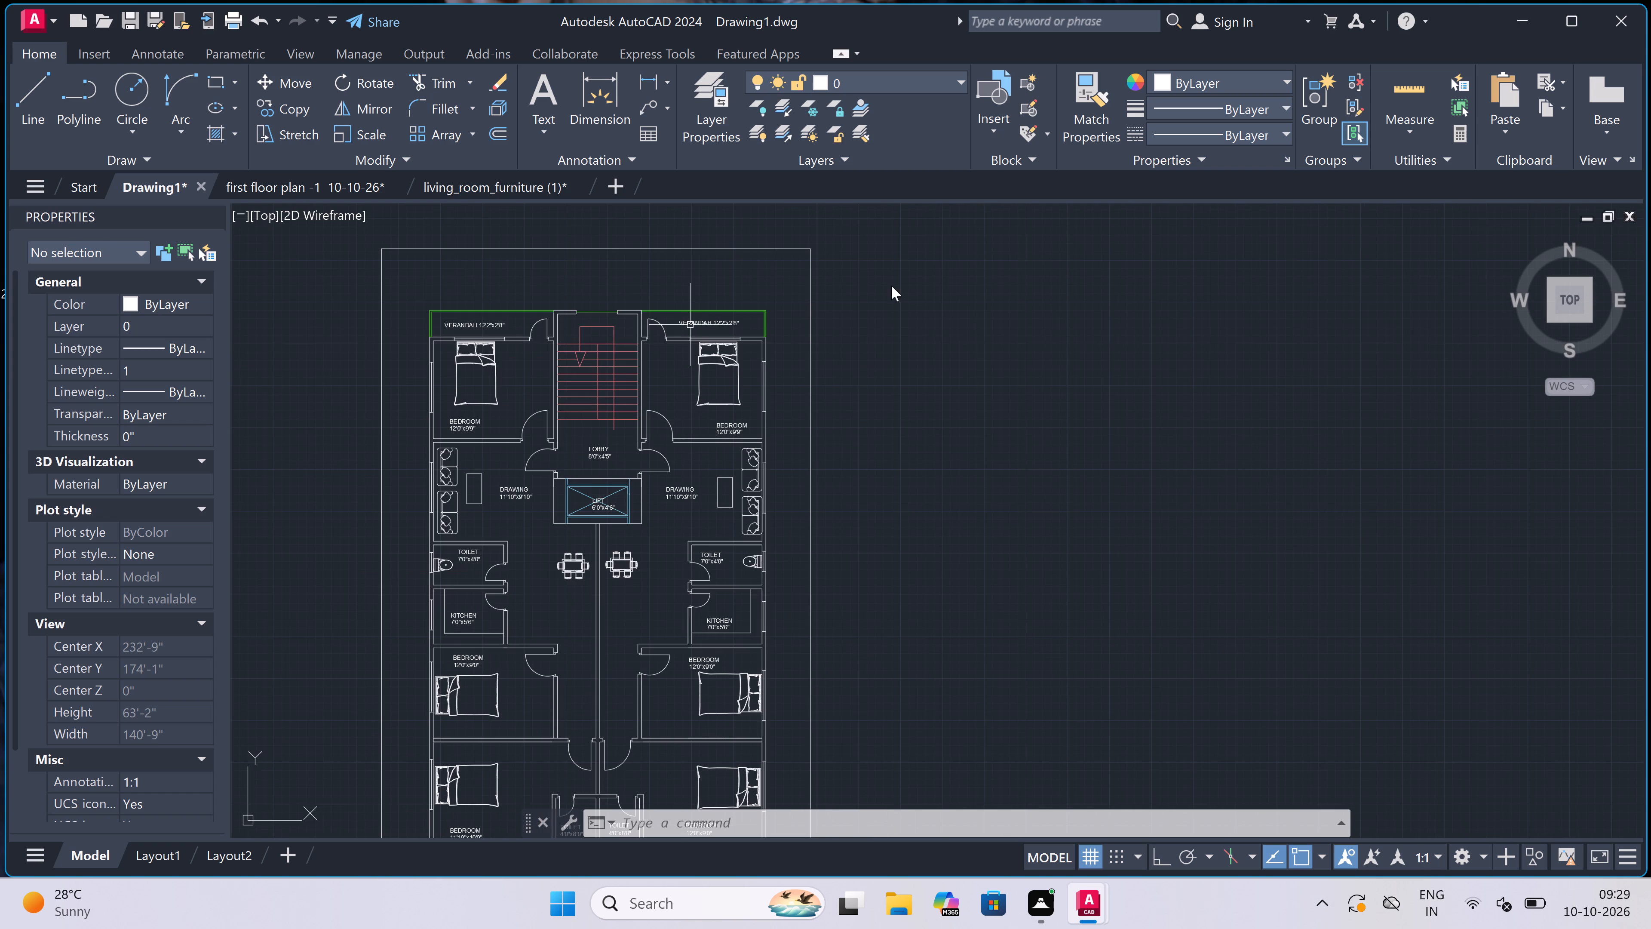
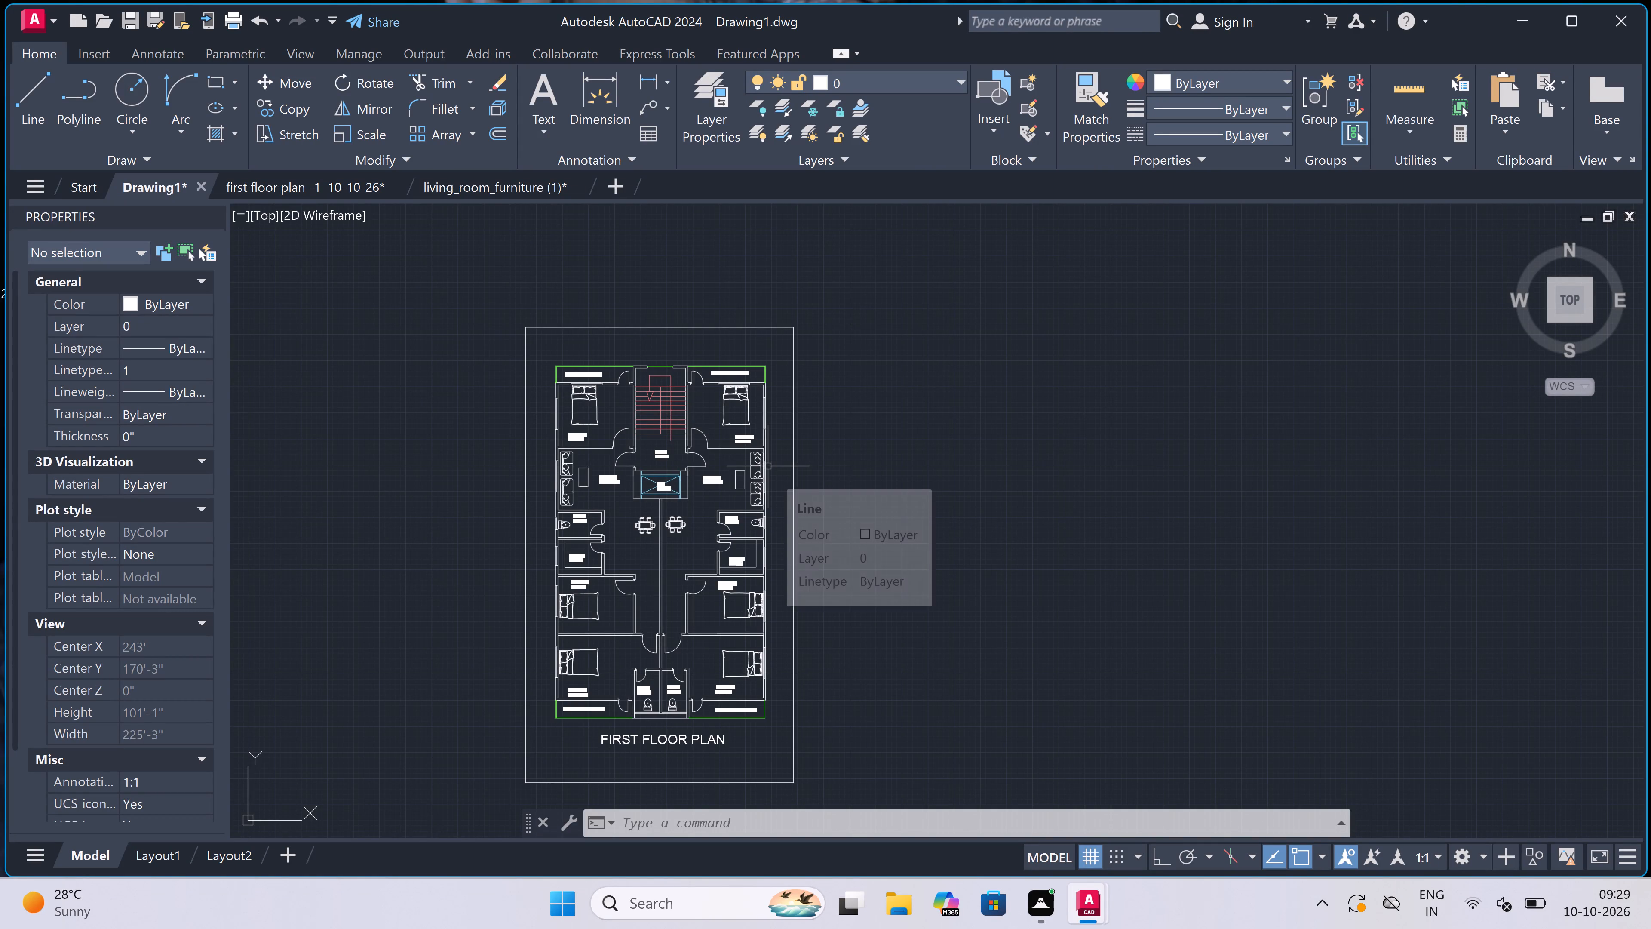
# Hatch the walls between the upper verandahs and bedrooms and both staircase side walls with the ANSI32 pattern.
pyautogui.write('H')
pyautogui.press('space')
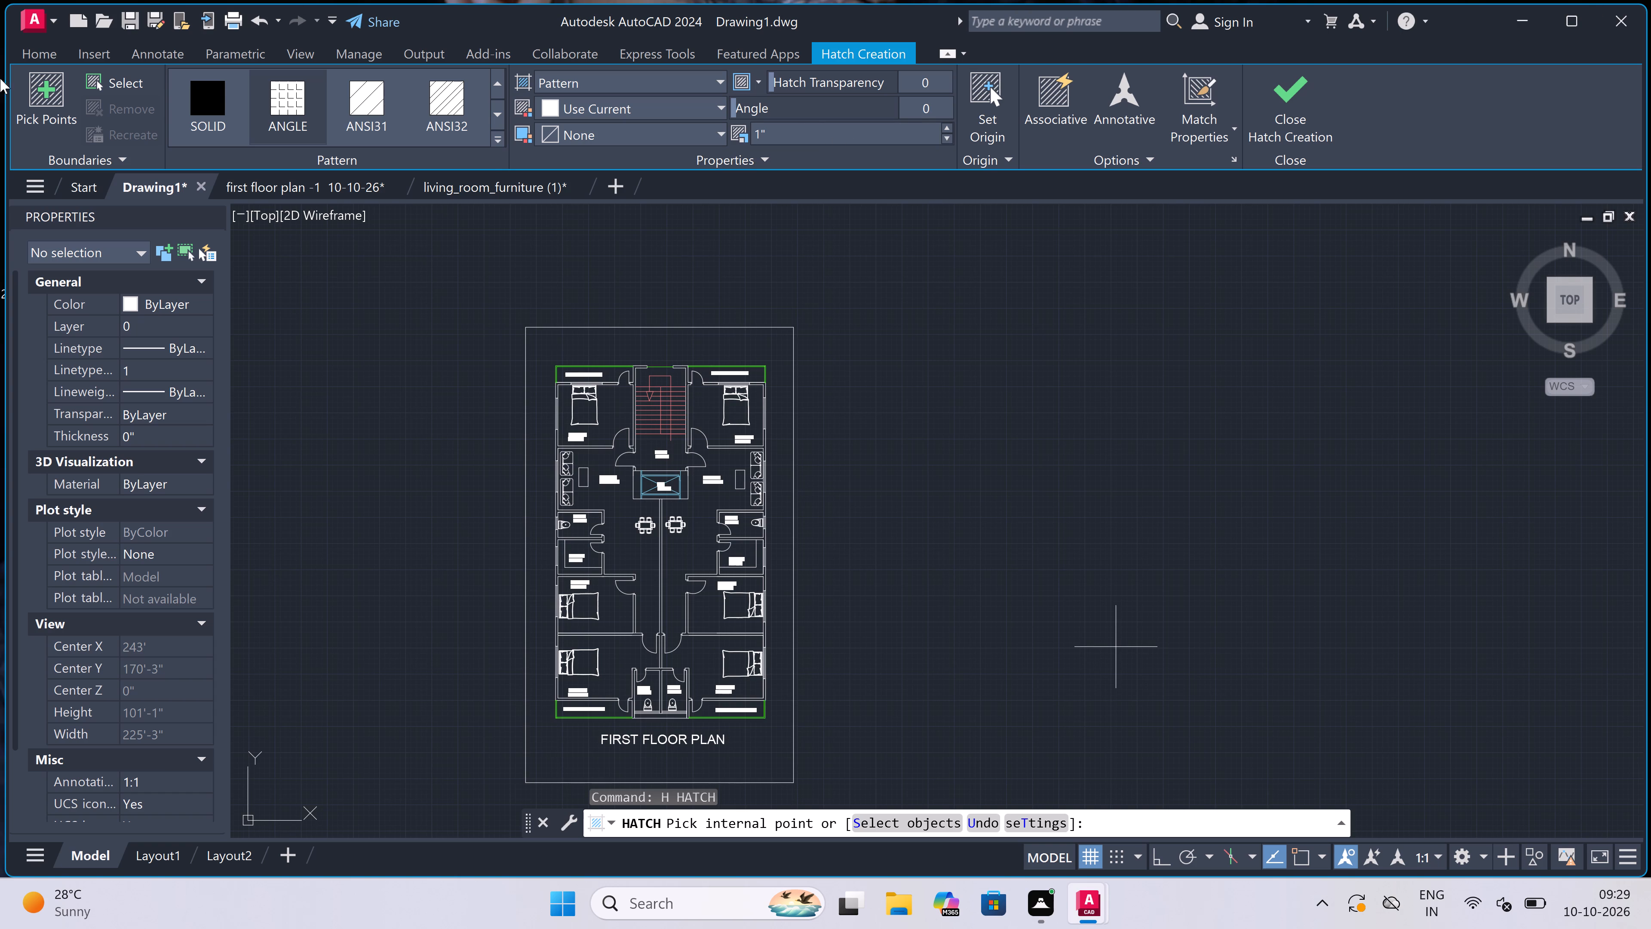
pyautogui.click(445, 106)
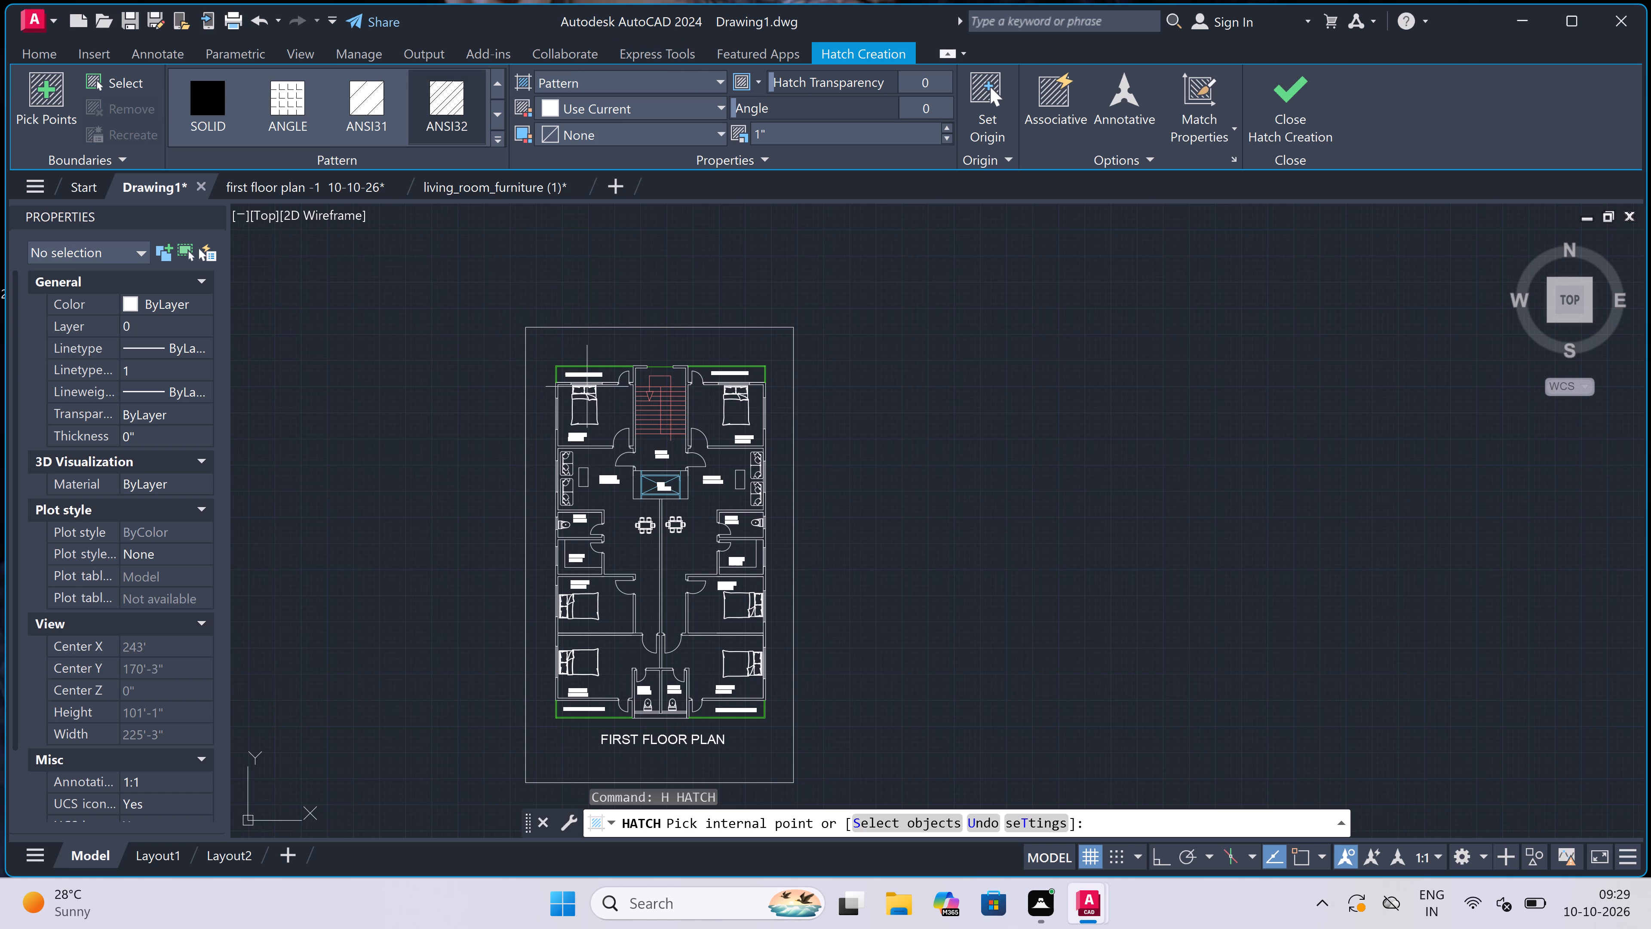
pyautogui.scroll(3, 587, 387)
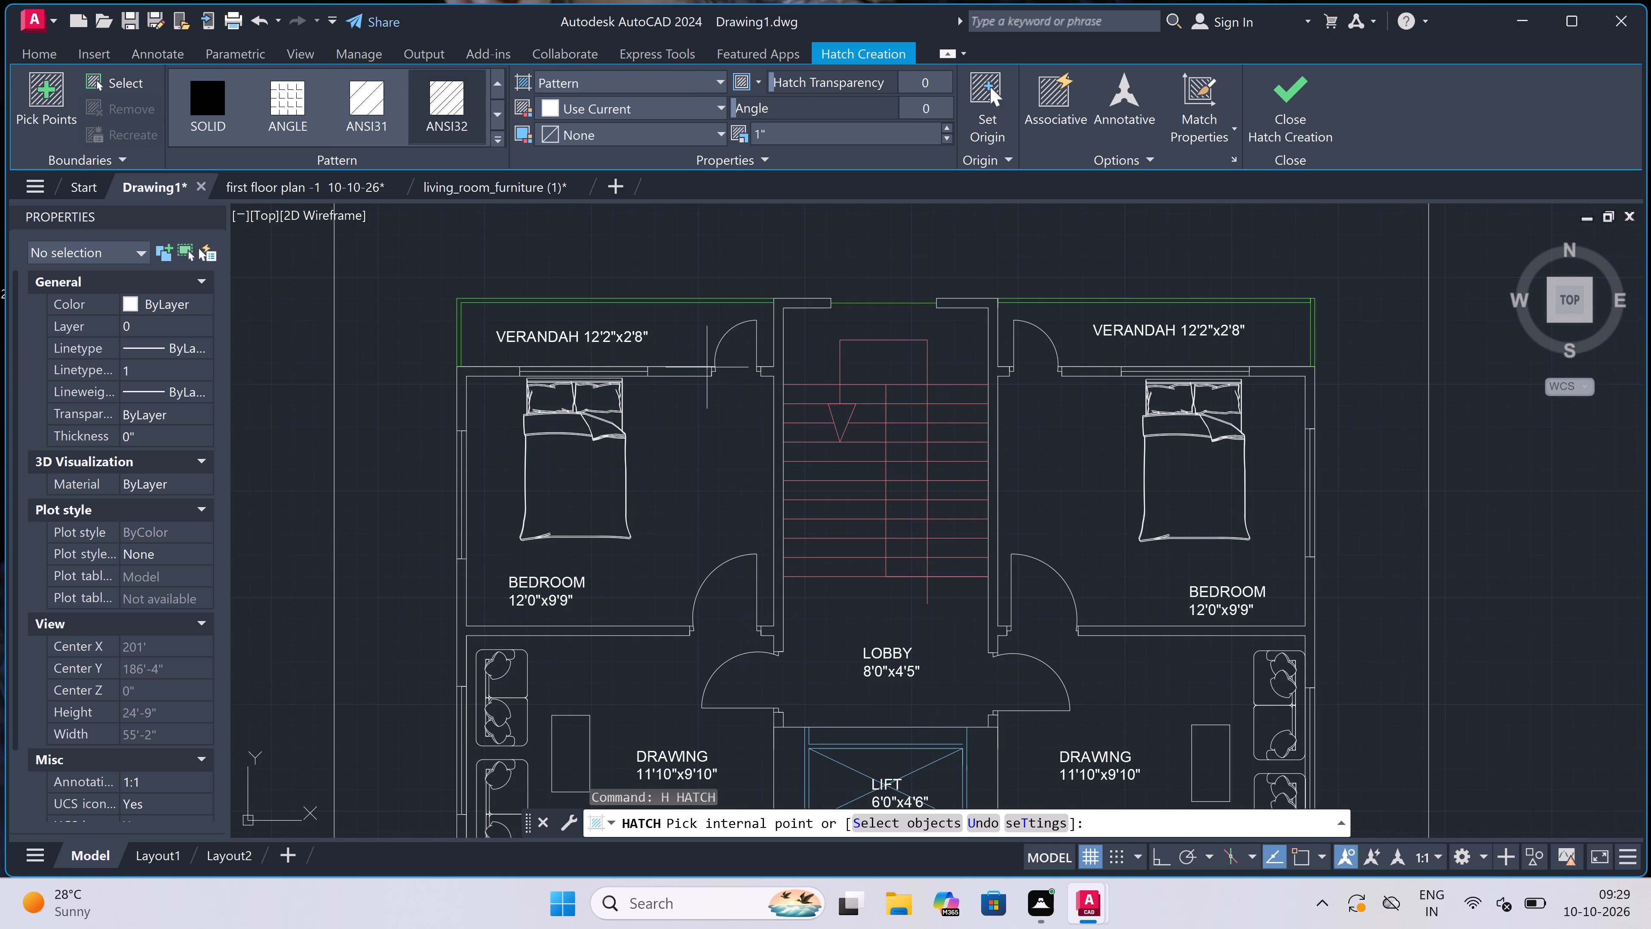
pyautogui.doubleClick(684, 372)
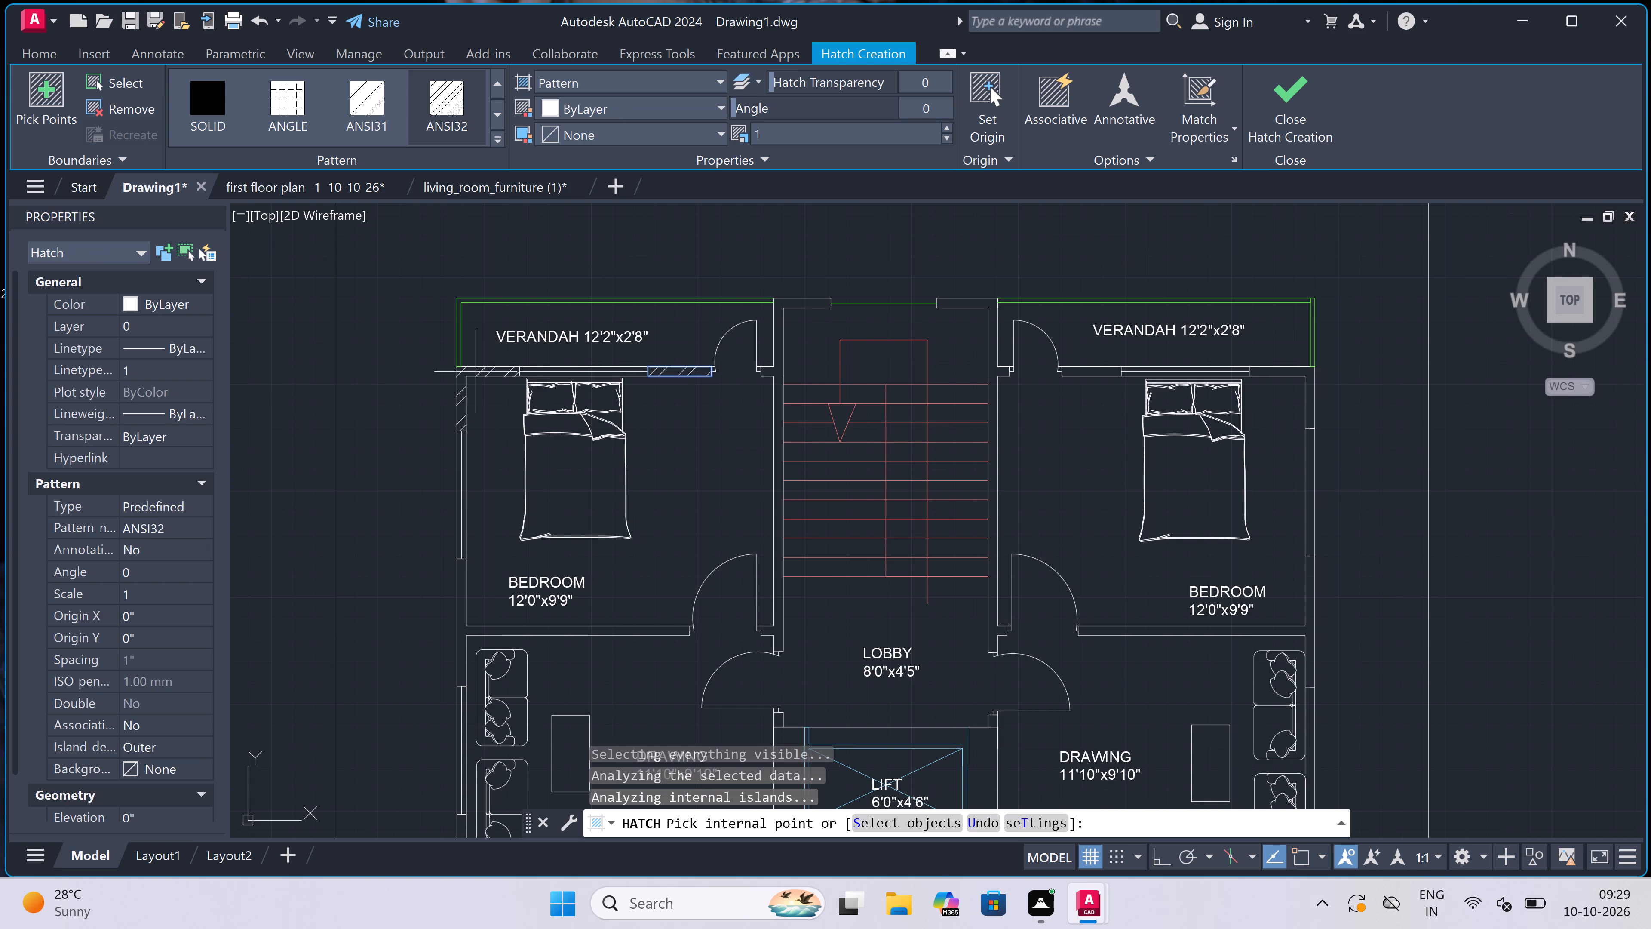
pyautogui.tripleClick(476, 372)
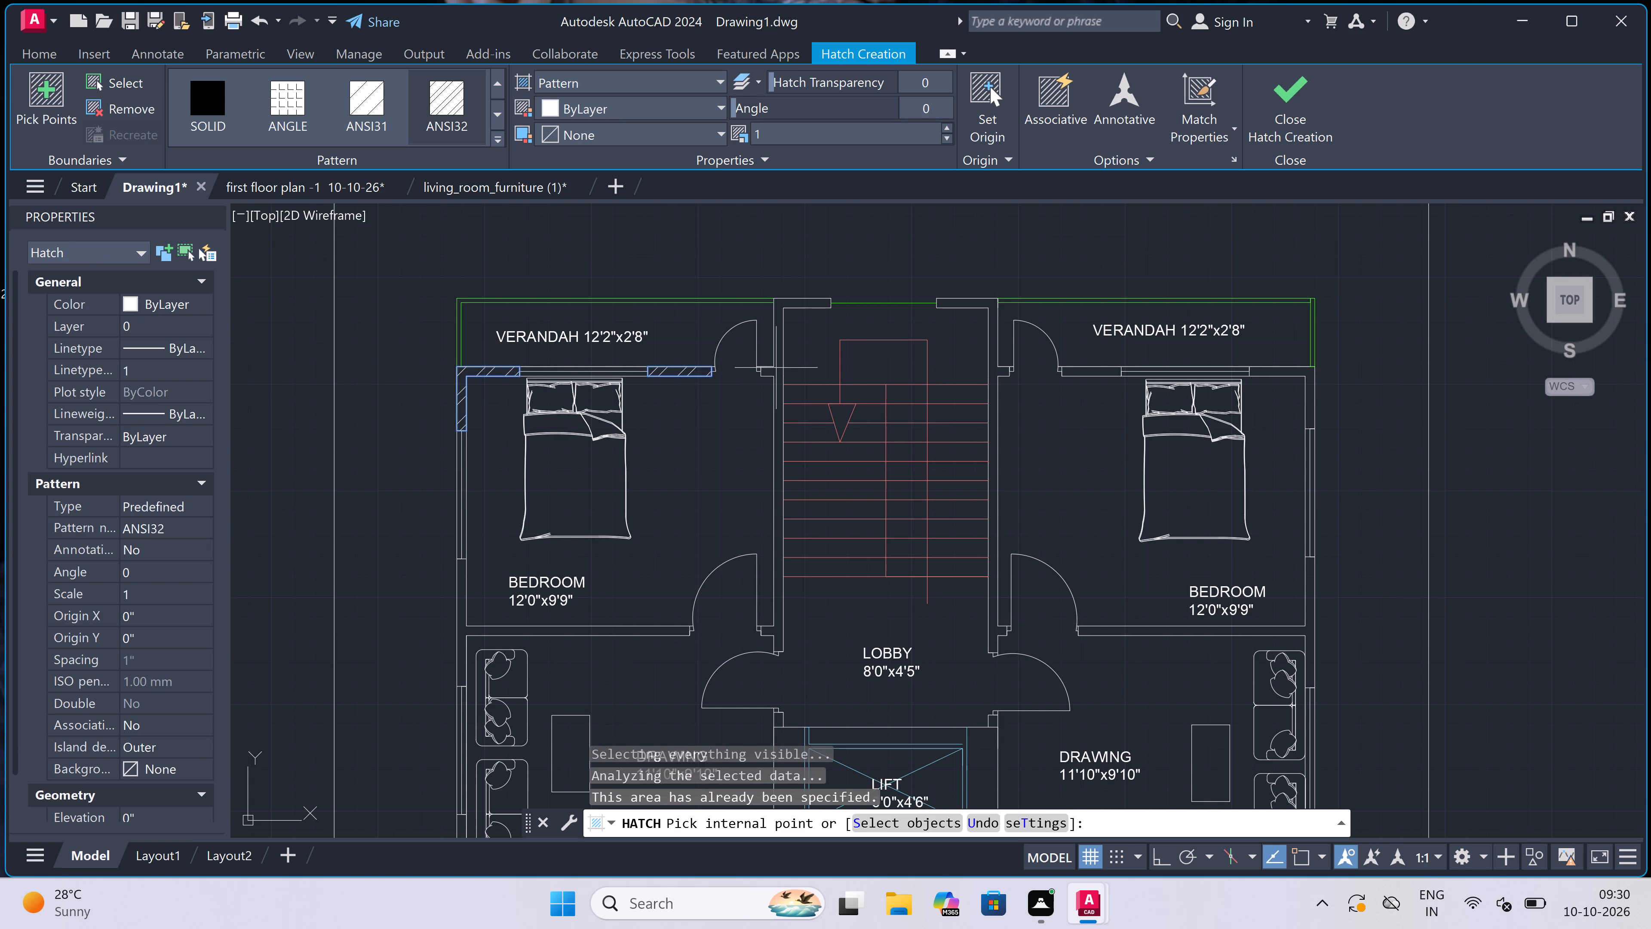
pyautogui.click(779, 363)
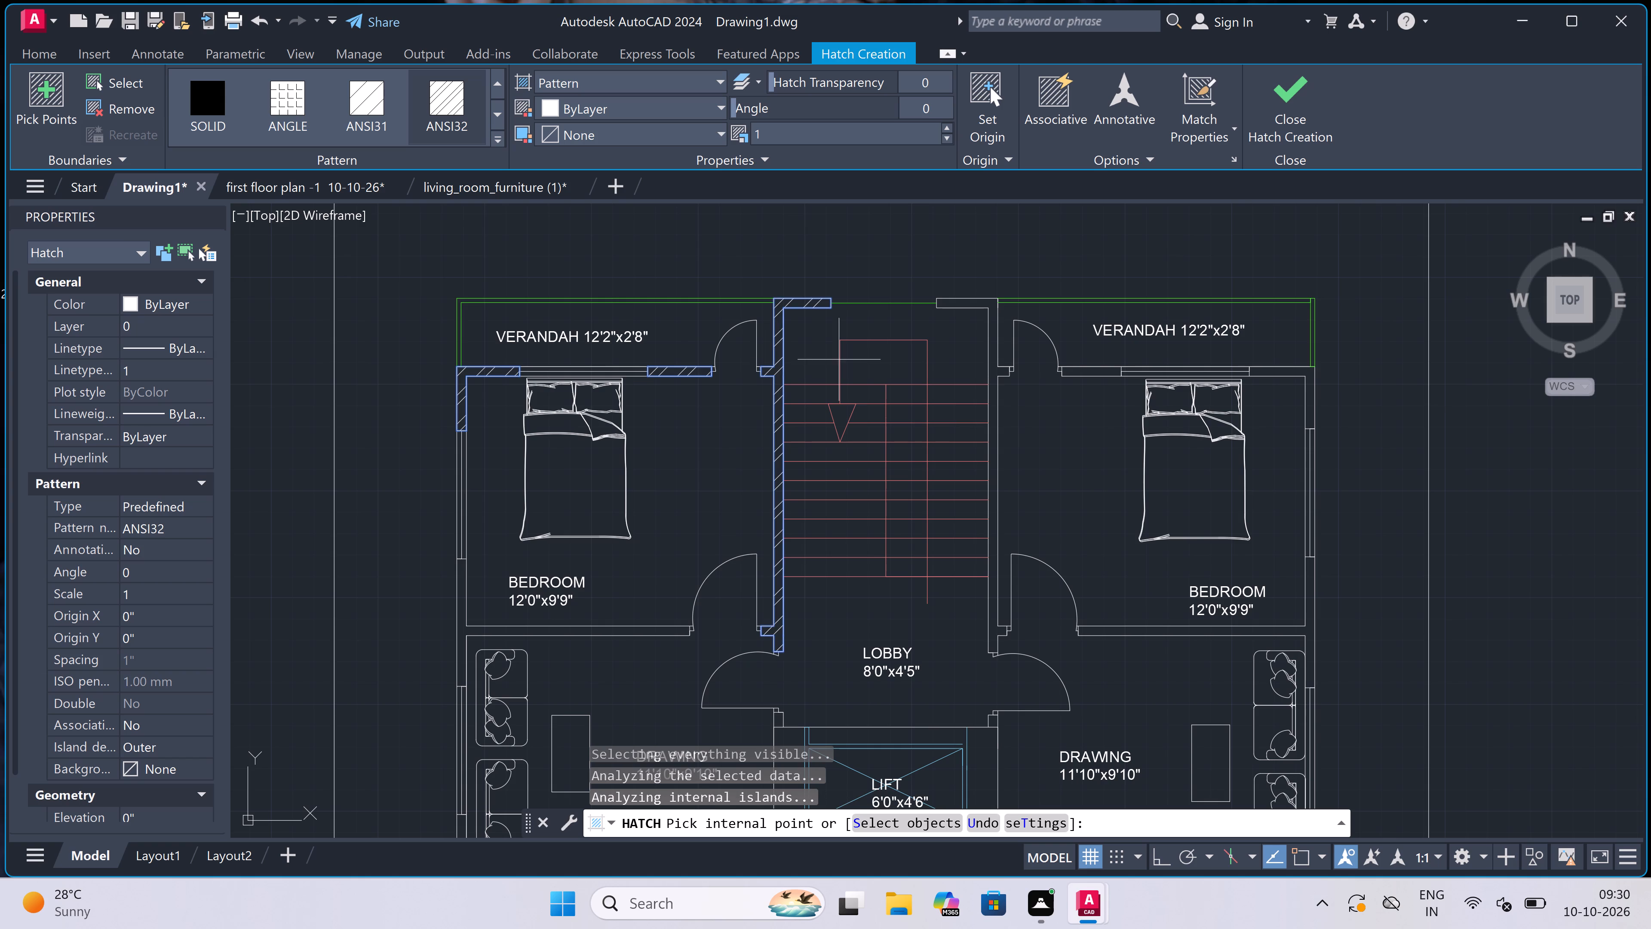
pyautogui.click(995, 349)
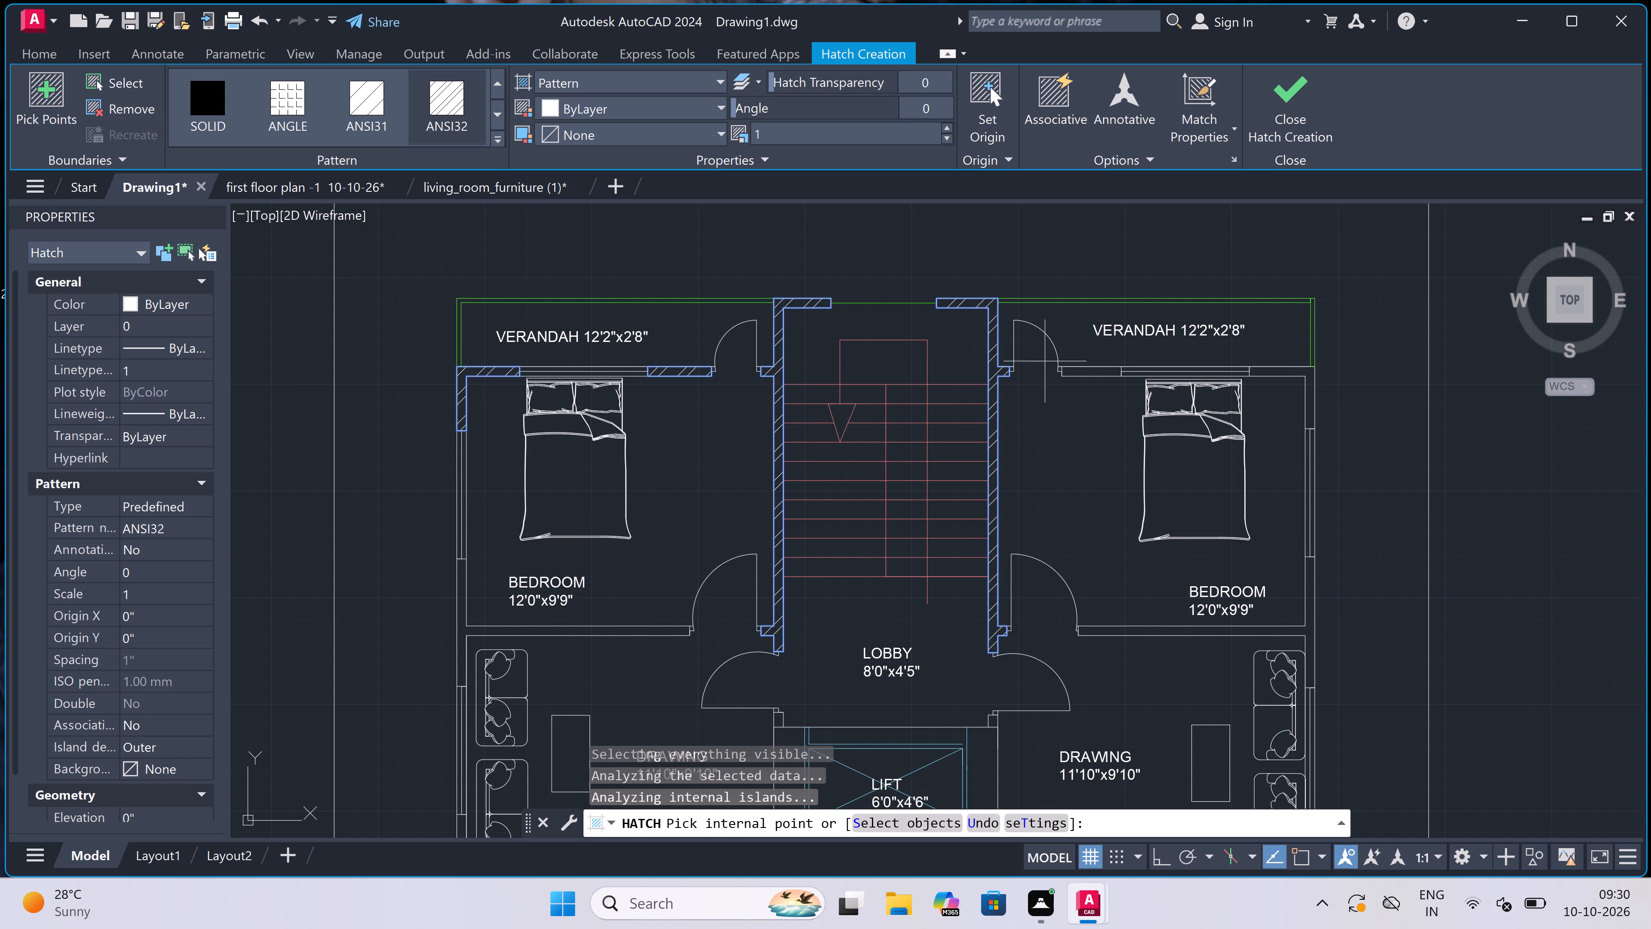
pyautogui.tripleClick(1089, 369)
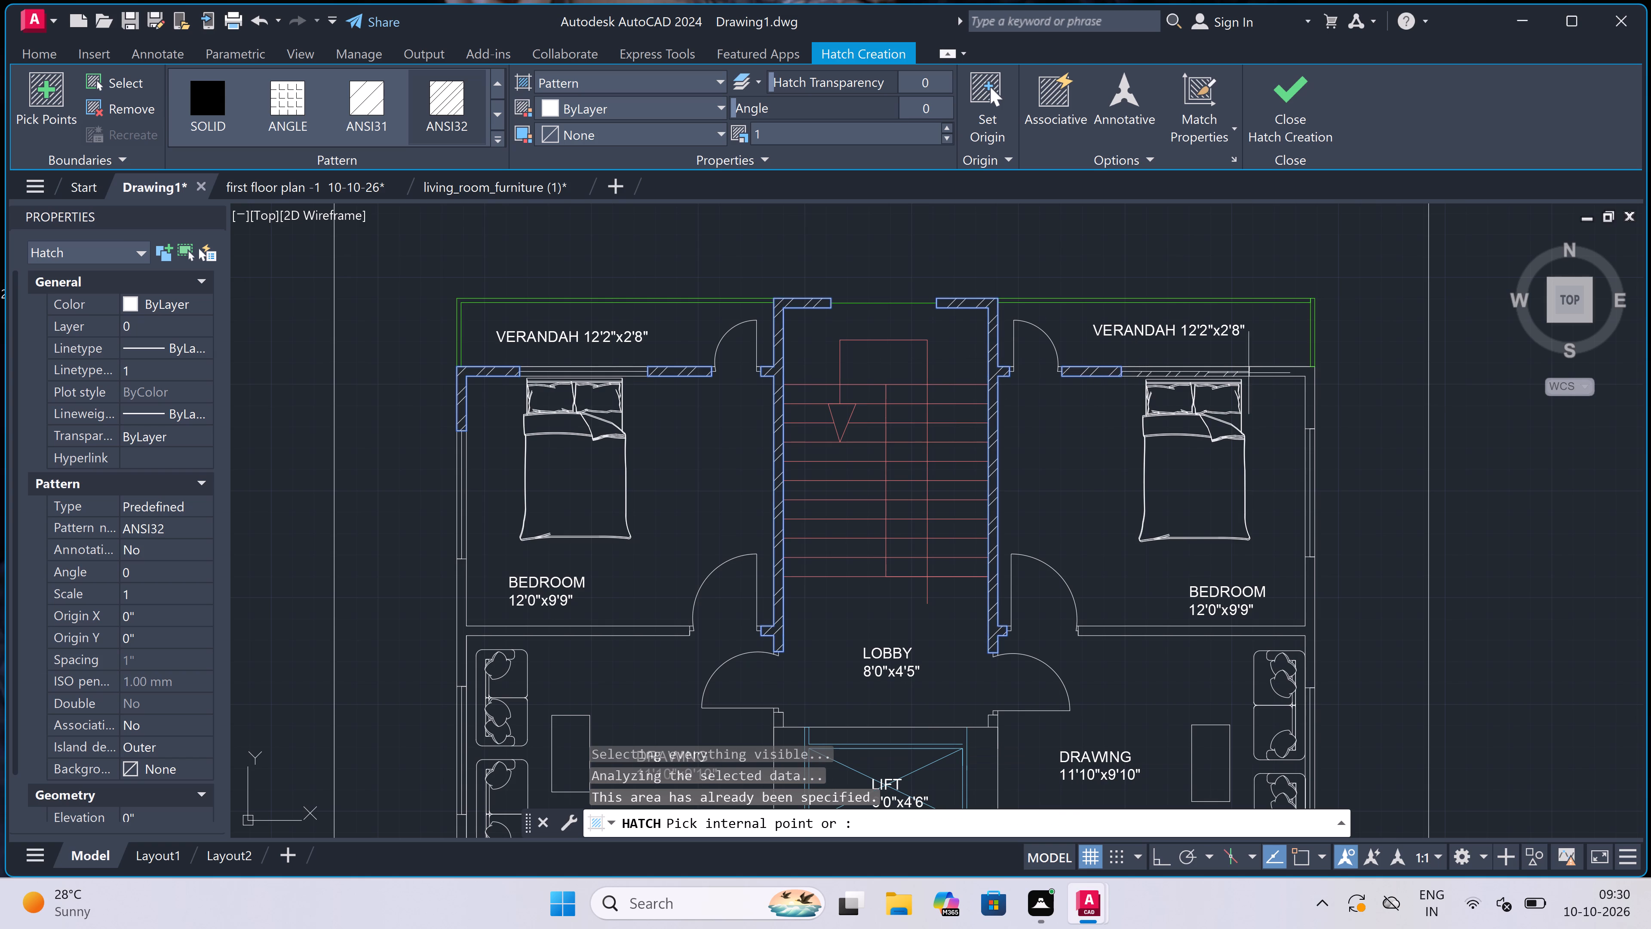
pyautogui.click(1310, 372)
# Add the right-hand unit's walls below the upper bedroom, around the toilet and around the kitchen to the ANSI32 hatch.
pyautogui.scroll(-3, 994, 354)
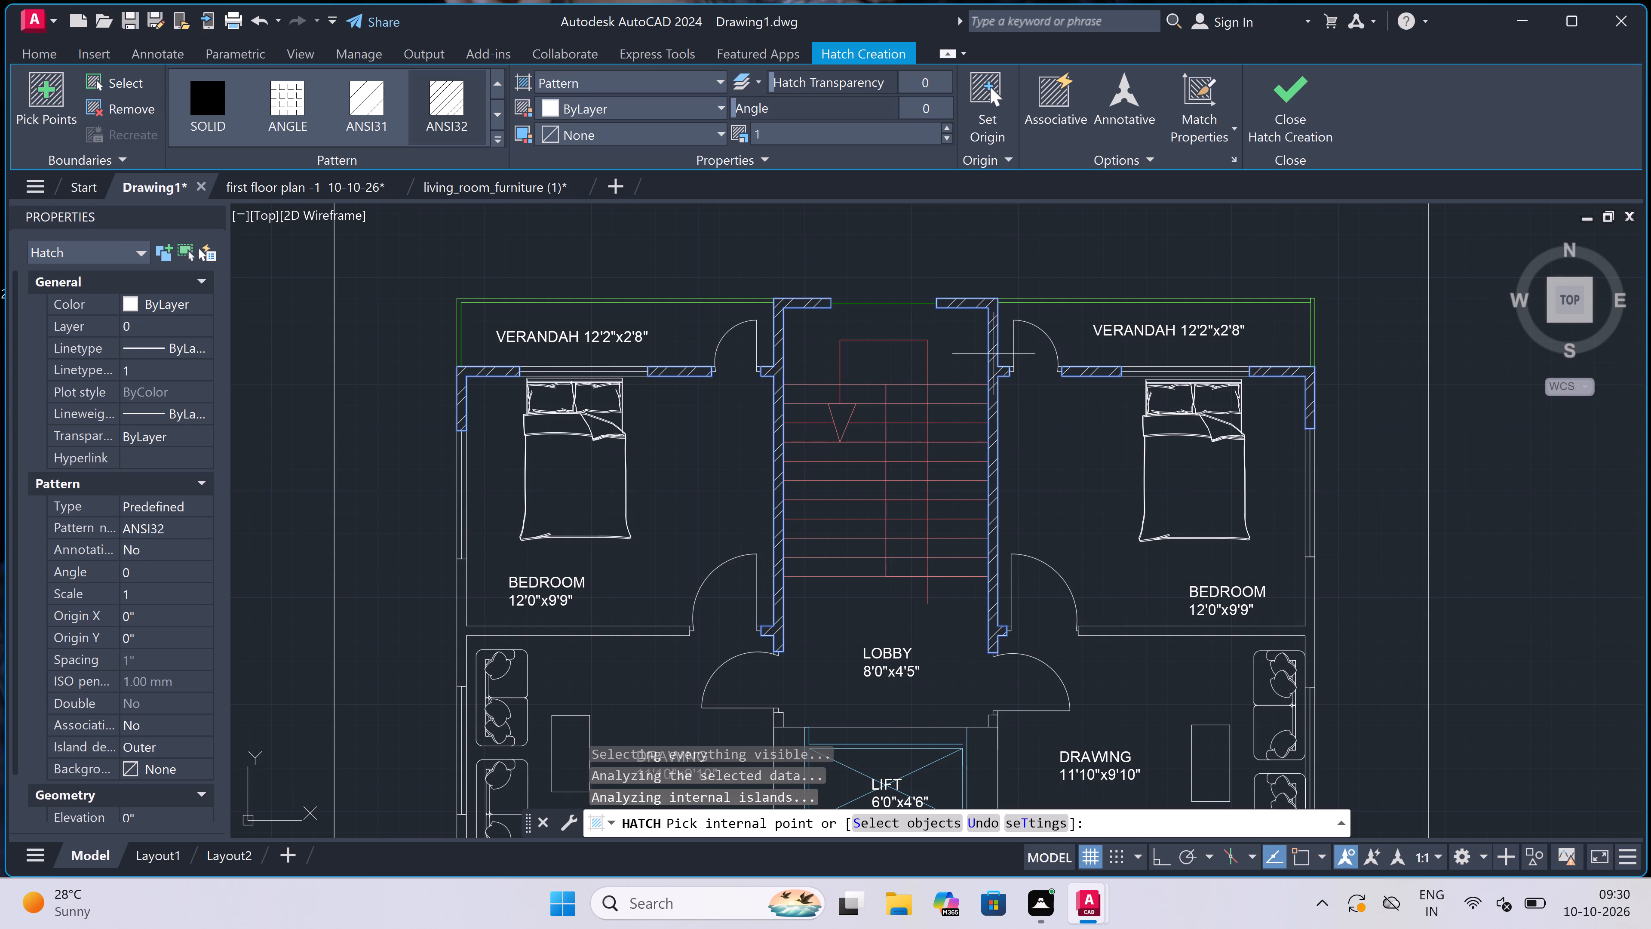
pyautogui.scroll(1, 1154, 524)
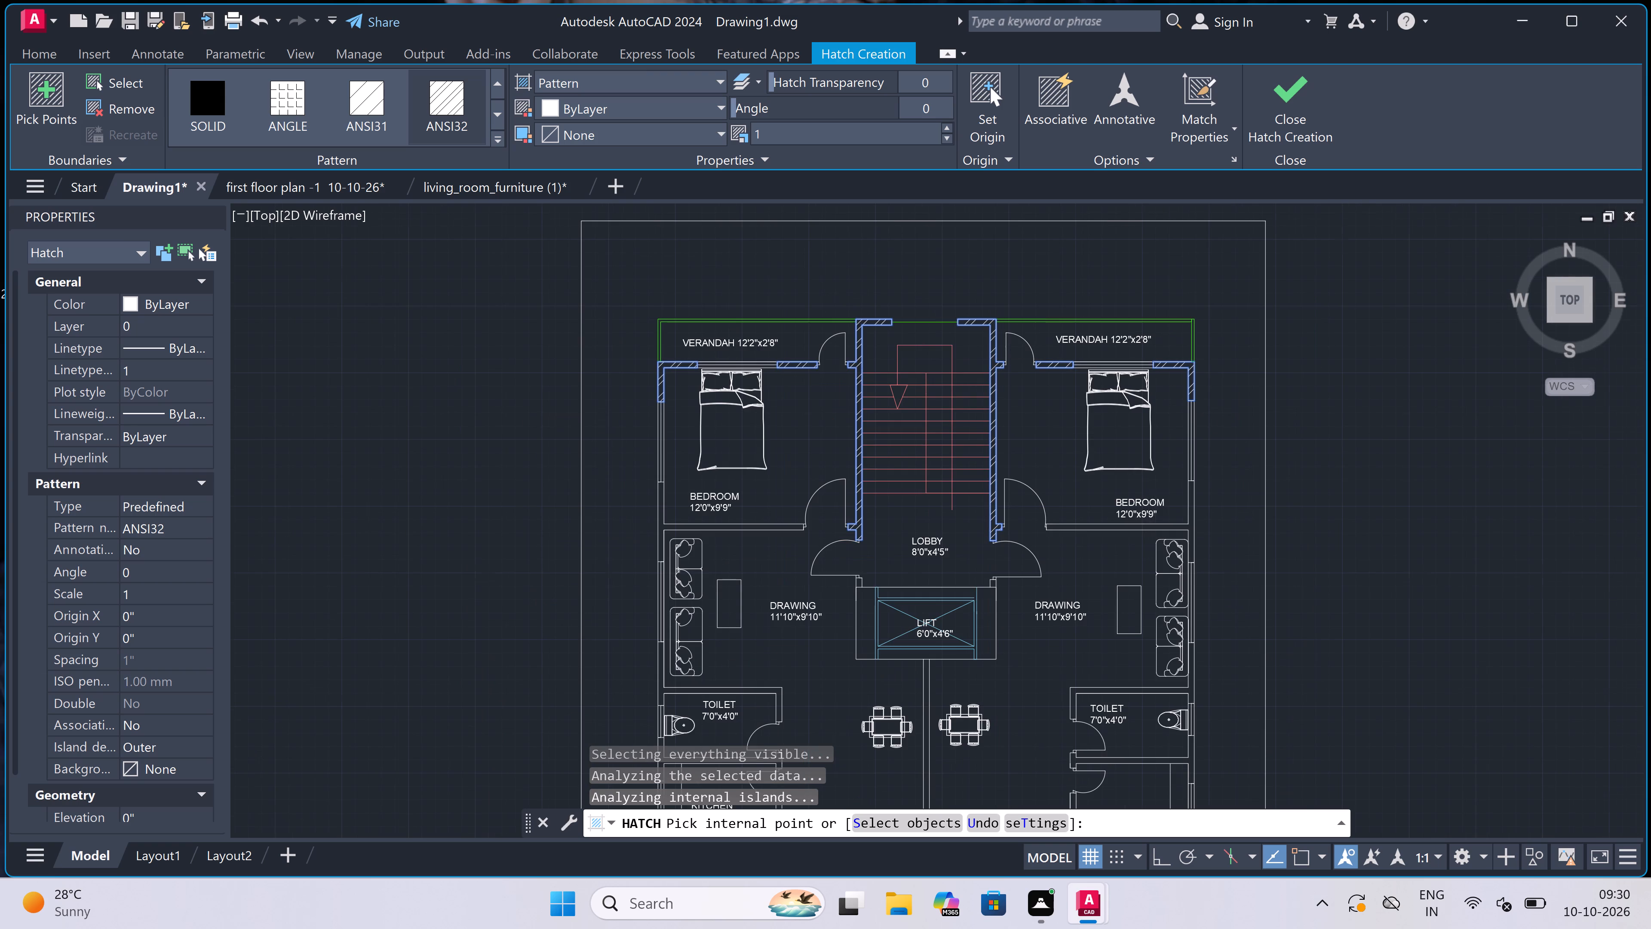
pyautogui.click(1154, 528)
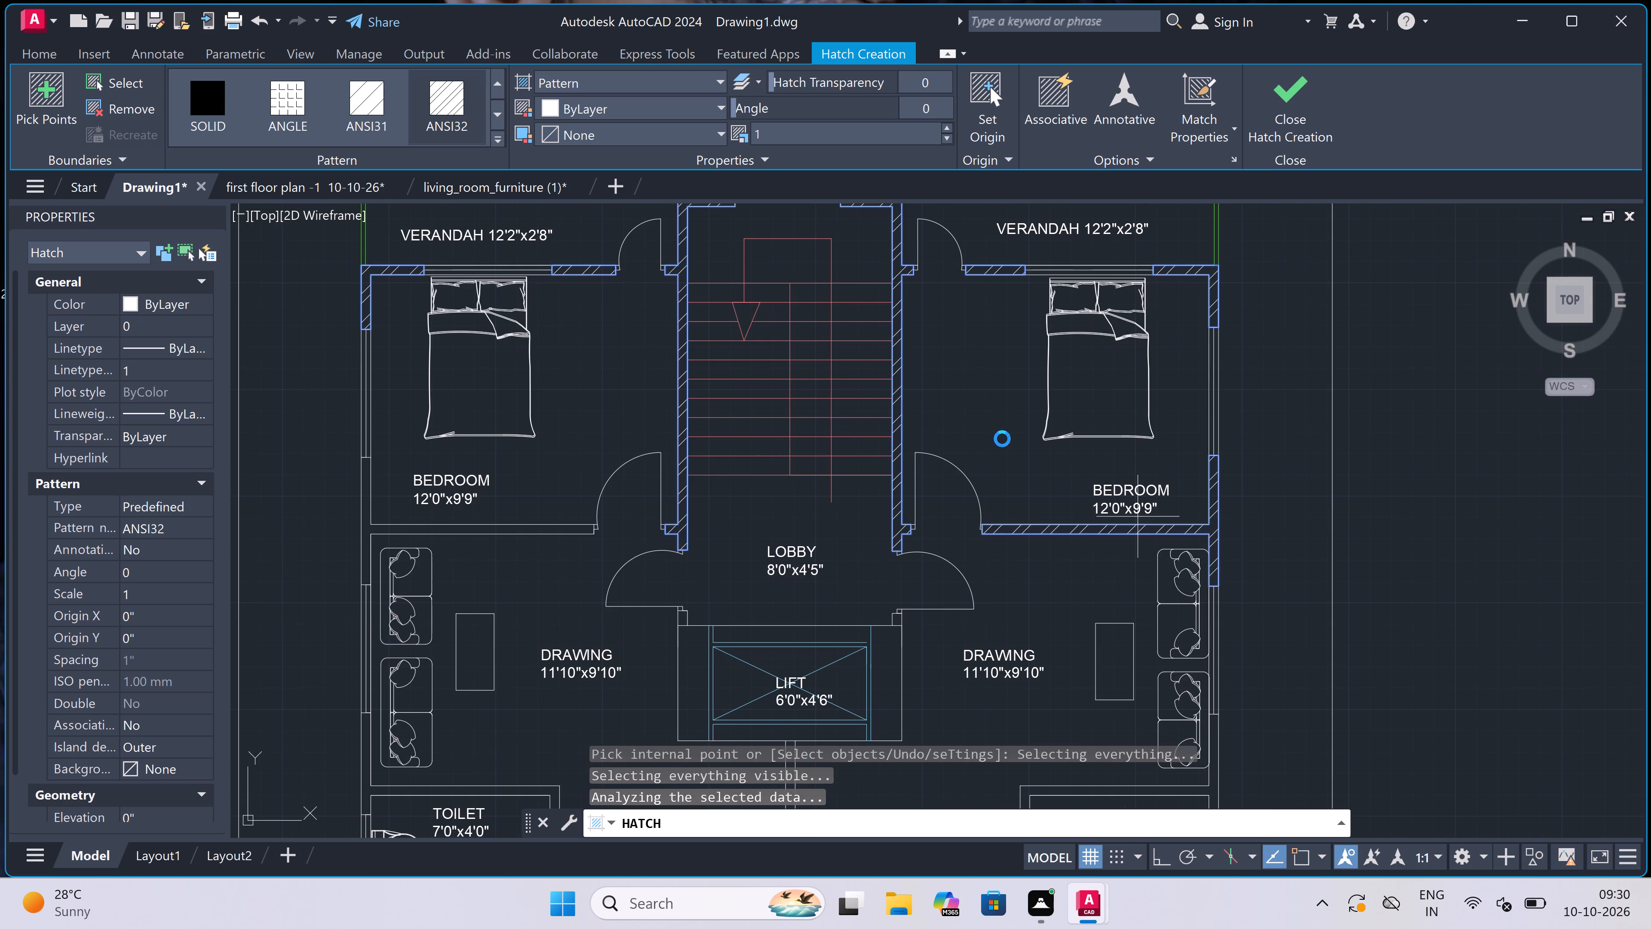
pyautogui.scroll(-4, 1001, 439)
pyautogui.scroll(3, 1020, 526)
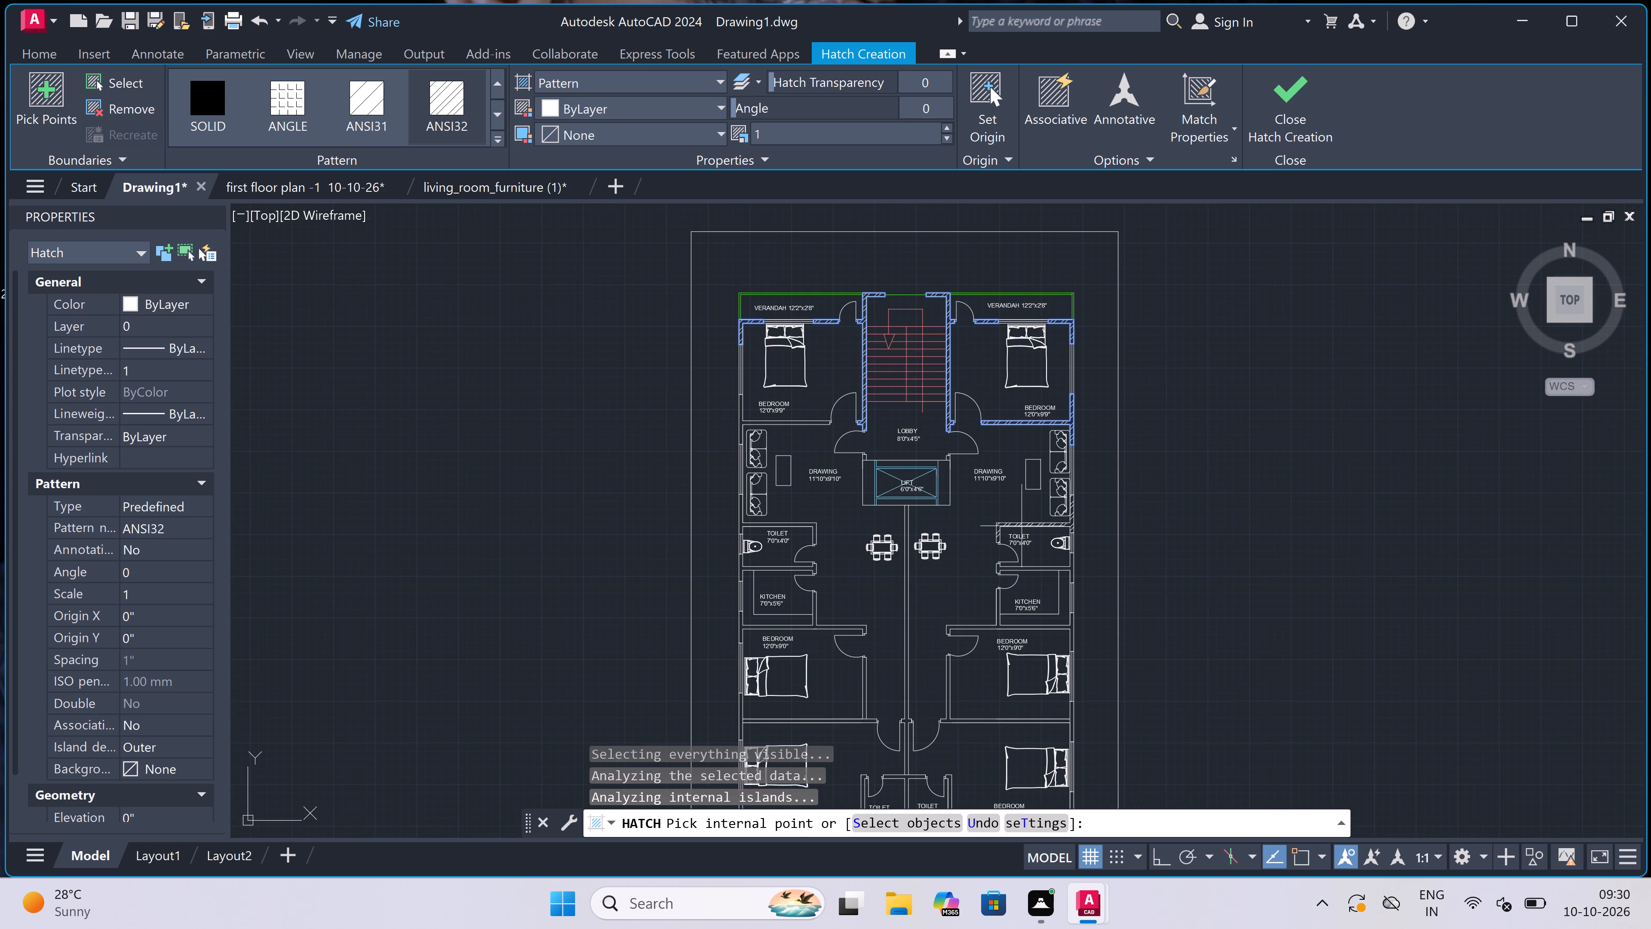
pyautogui.click(1025, 526)
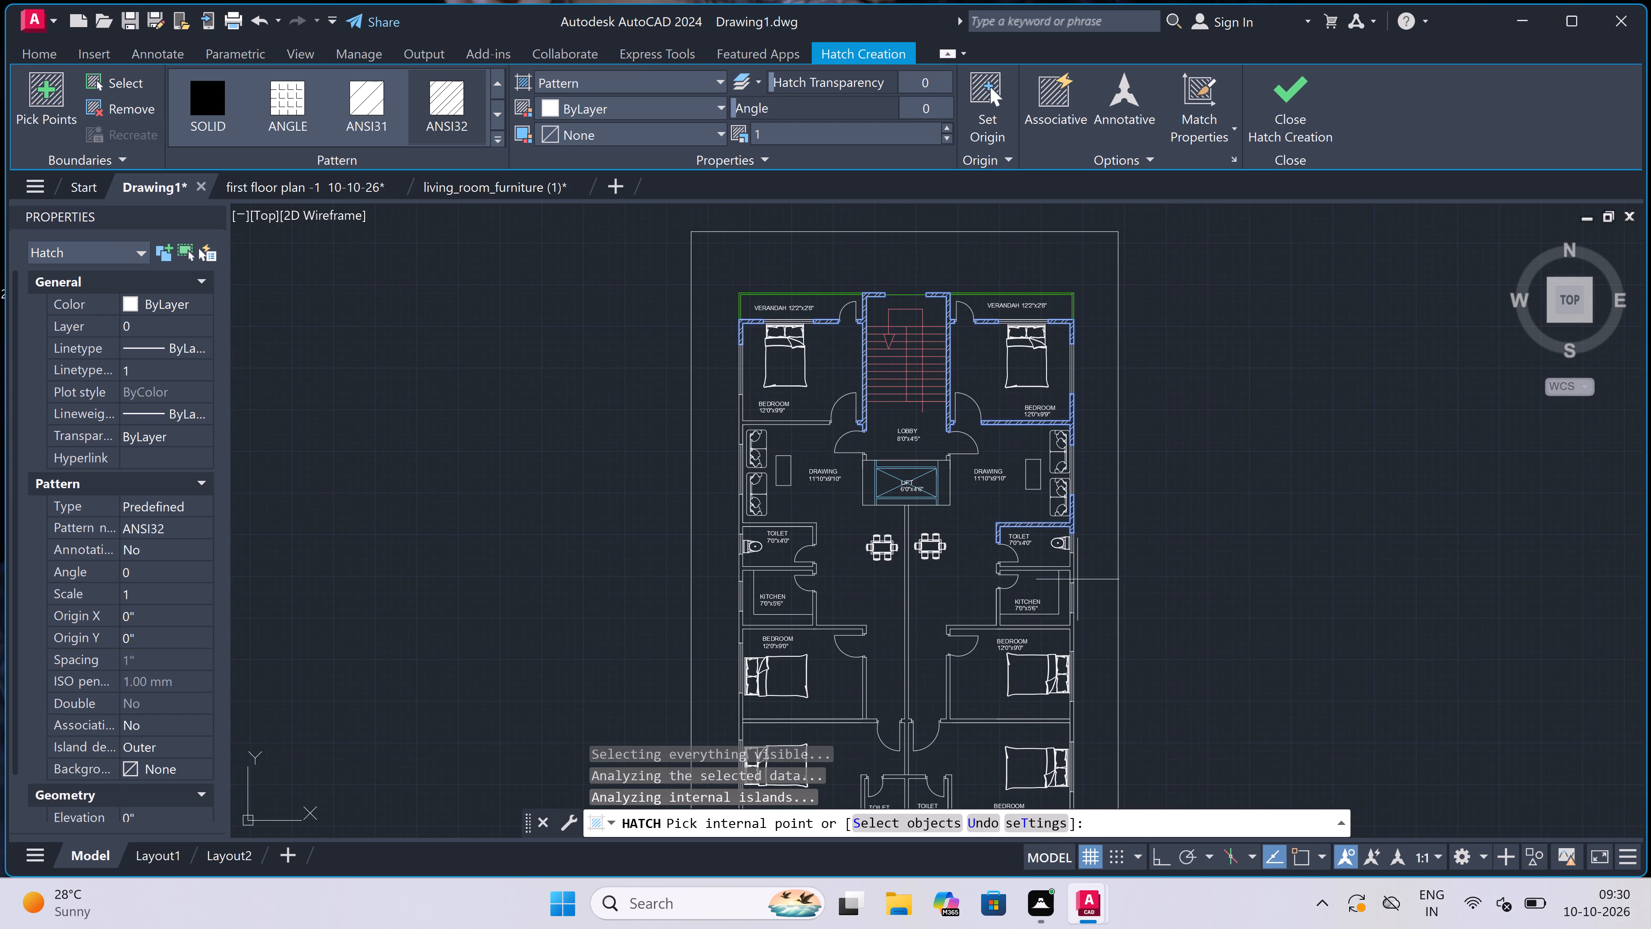
pyautogui.scroll(2, 1073, 575)
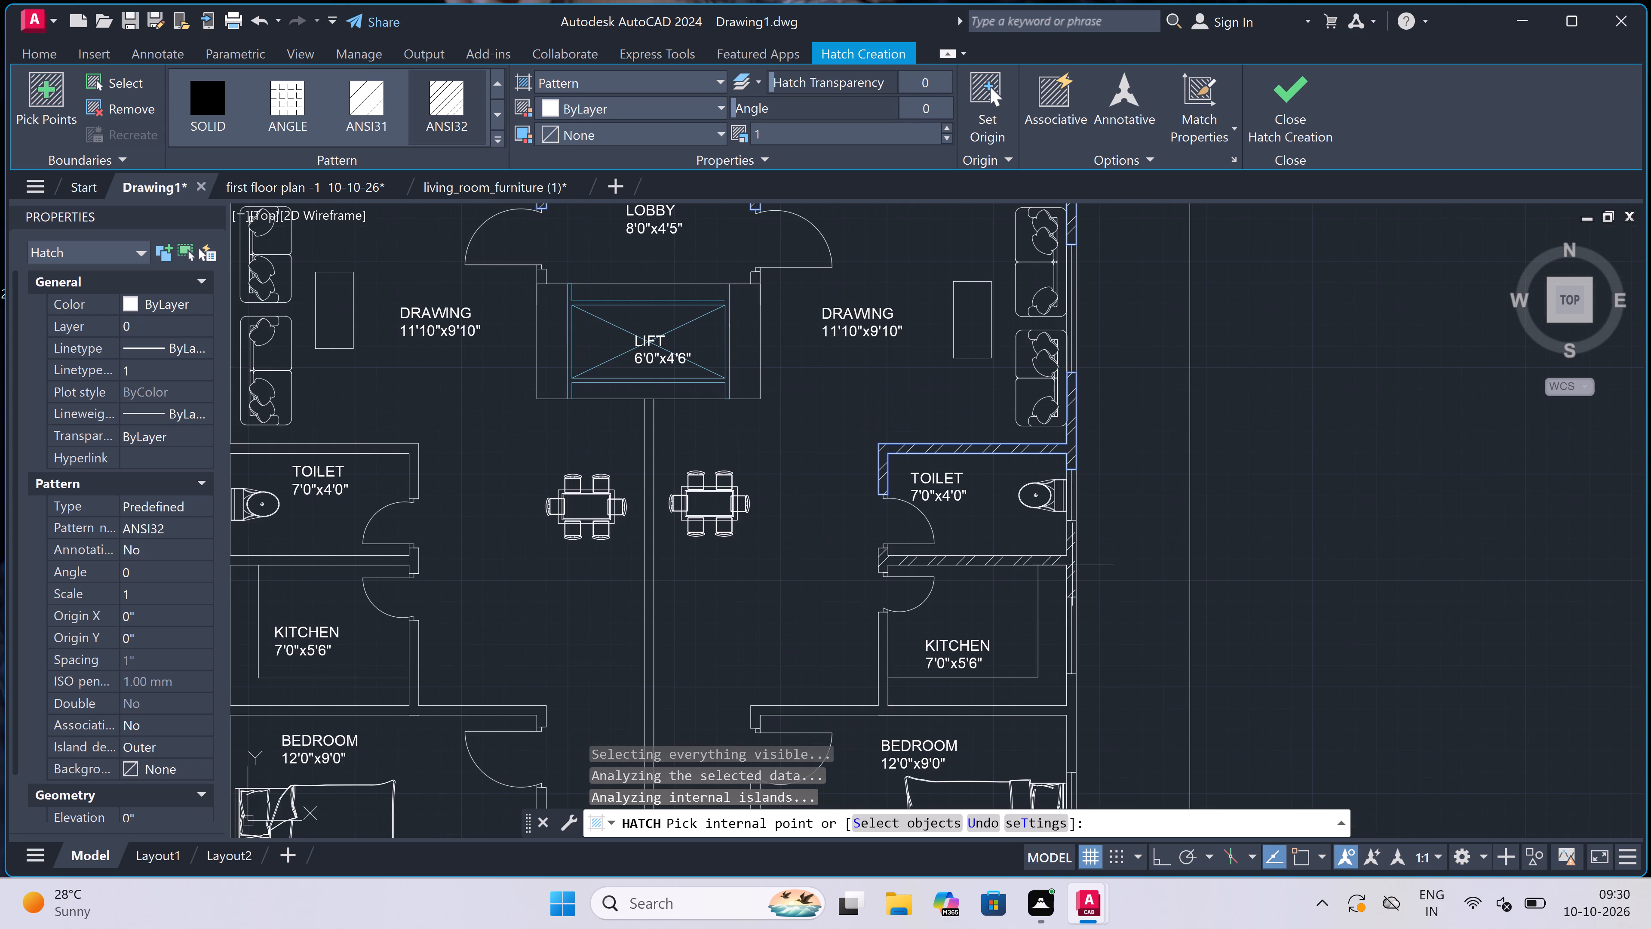
pyautogui.click(1072, 564)
pyautogui.scroll(-3, 950, 541)
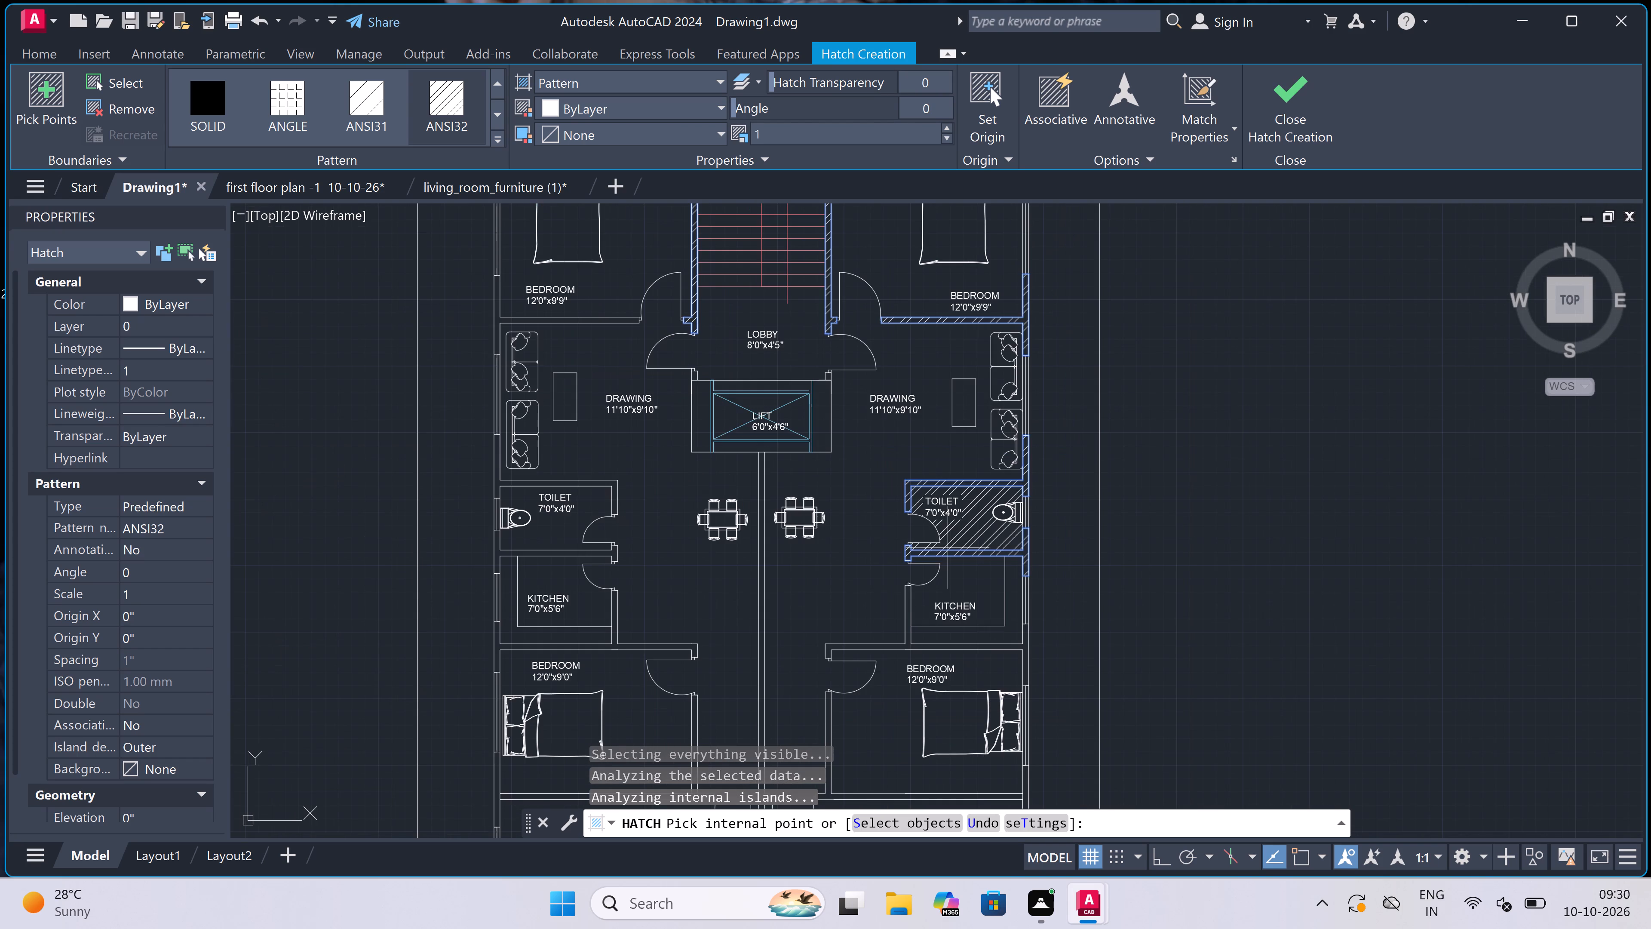
pyautogui.scroll(2, 951, 648)
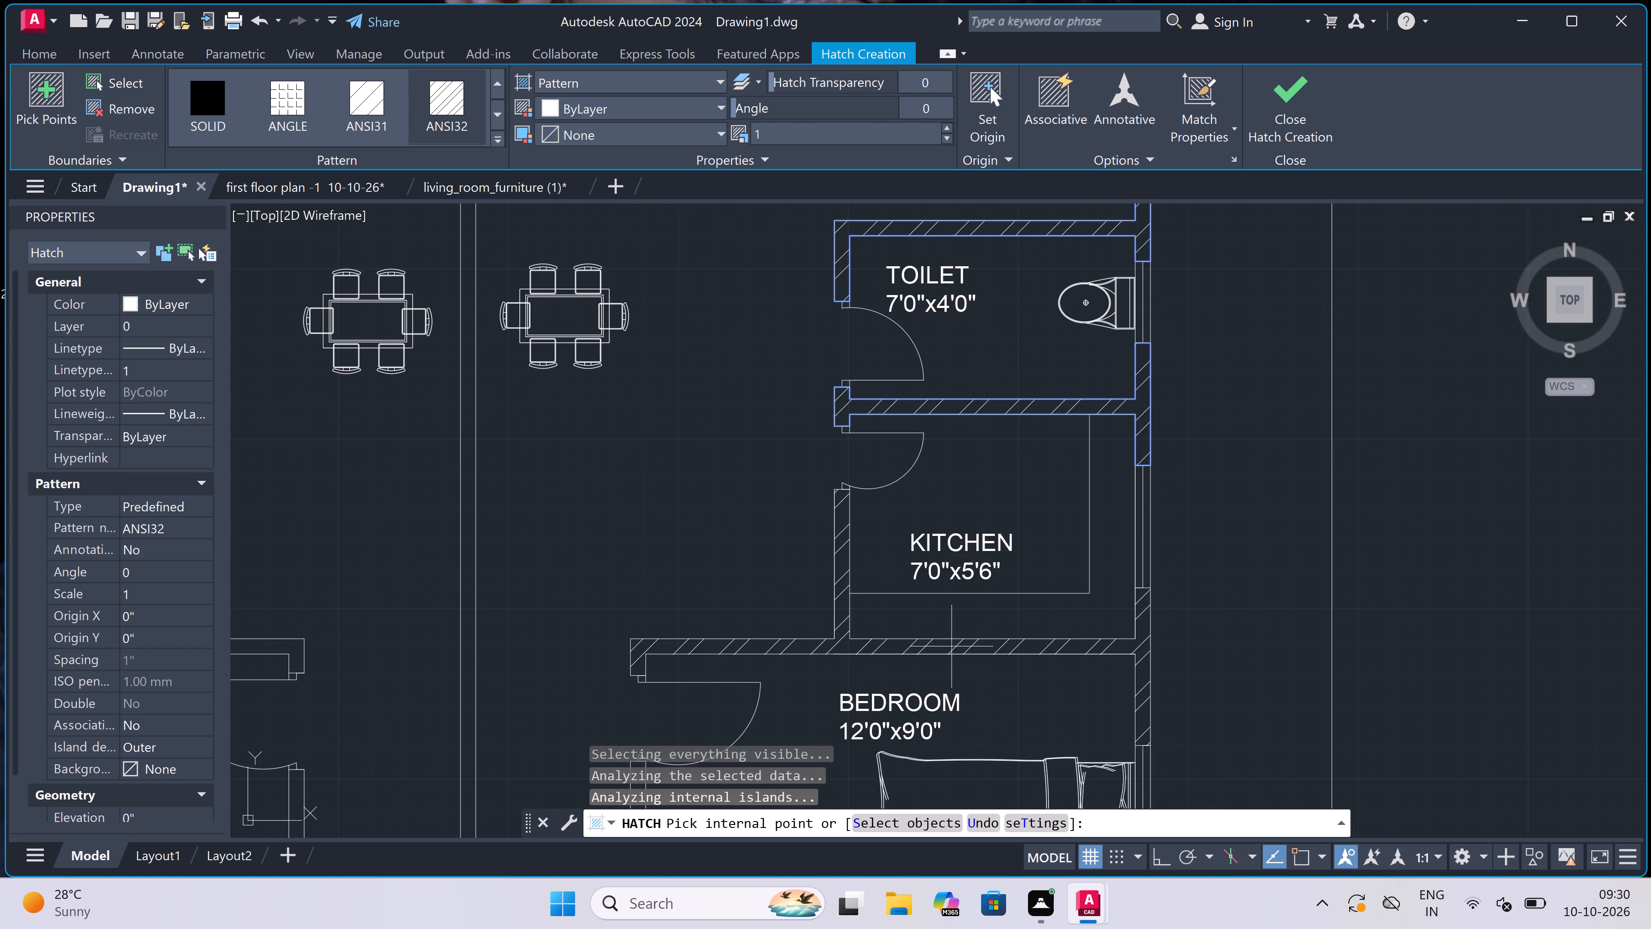
pyautogui.click(953, 645)
pyautogui.scroll(-4, 966, 403)
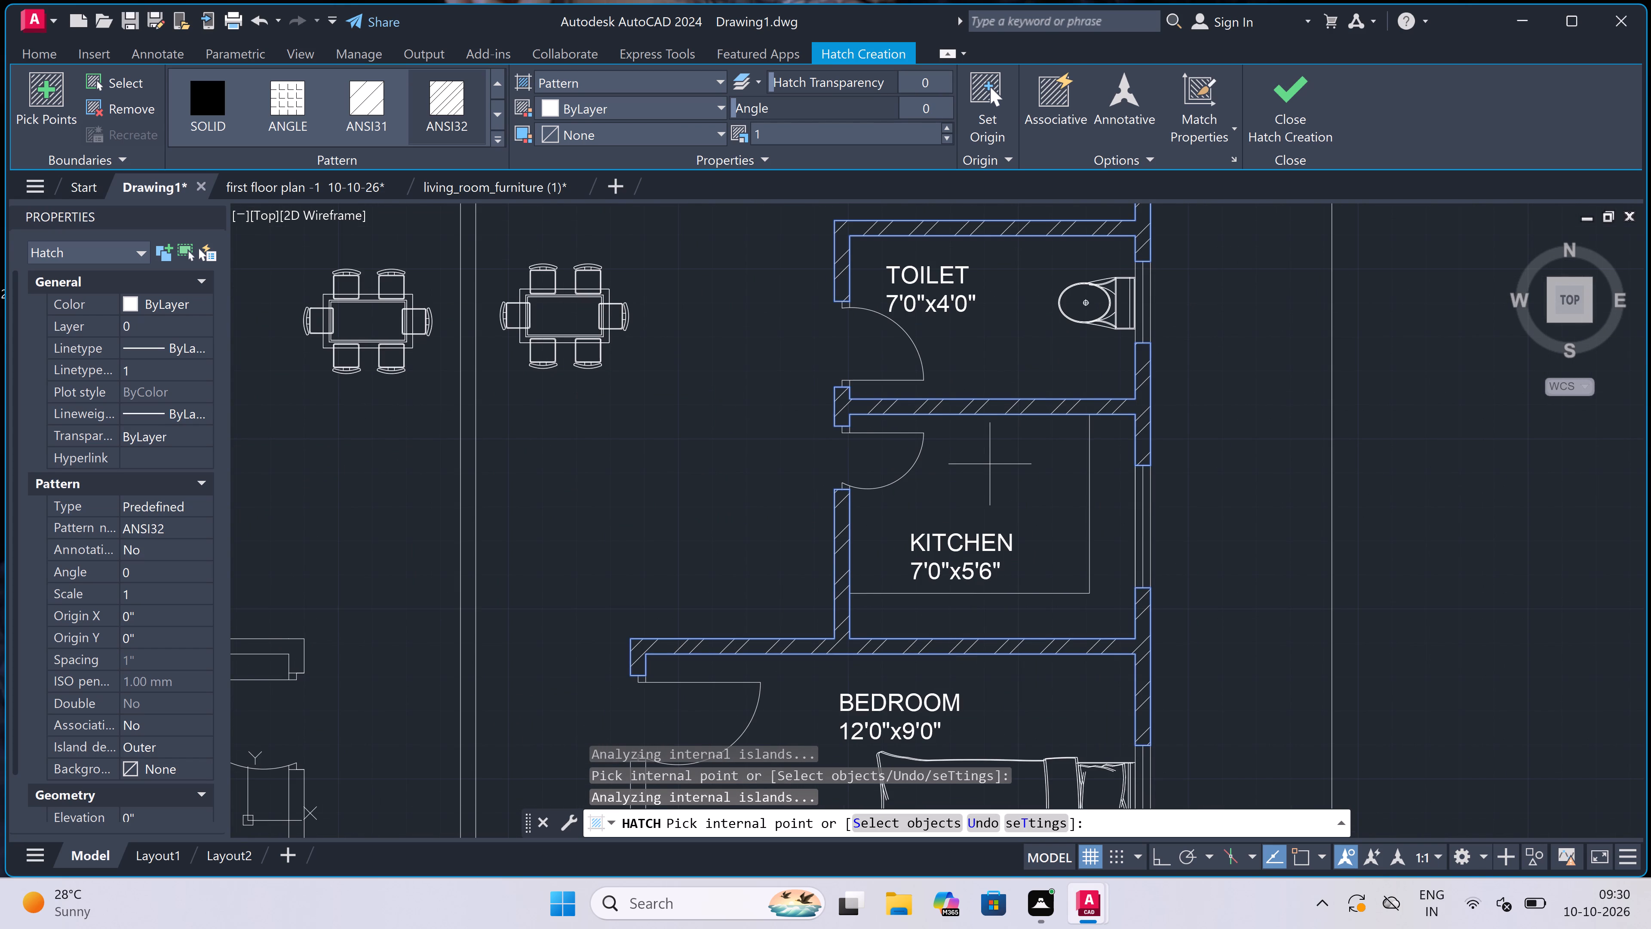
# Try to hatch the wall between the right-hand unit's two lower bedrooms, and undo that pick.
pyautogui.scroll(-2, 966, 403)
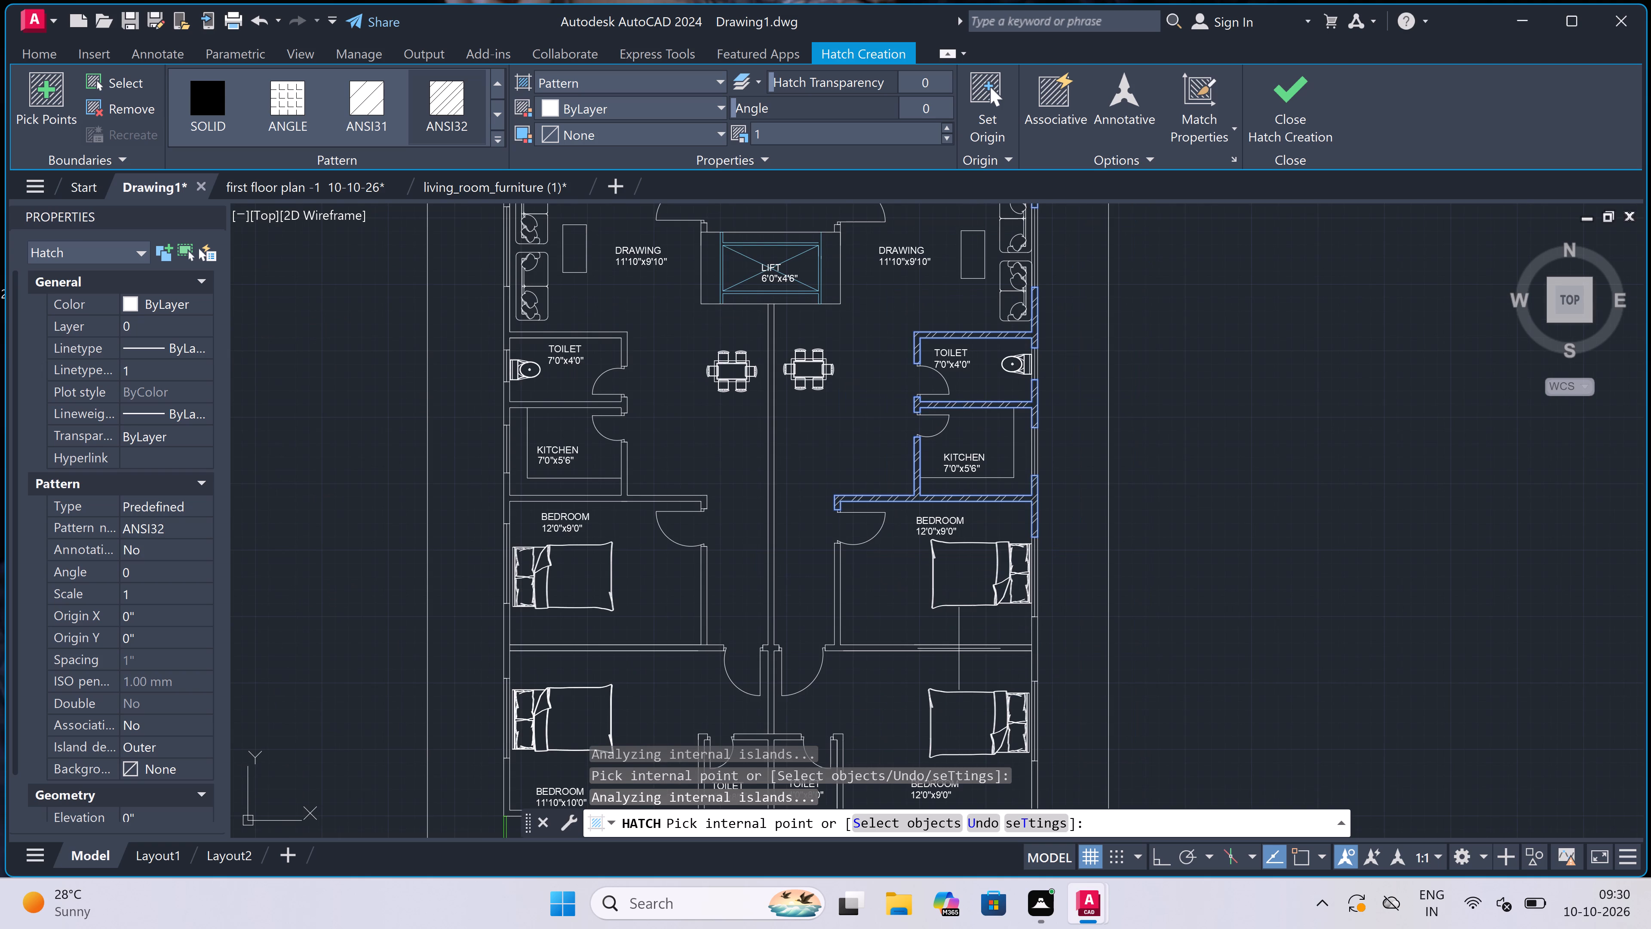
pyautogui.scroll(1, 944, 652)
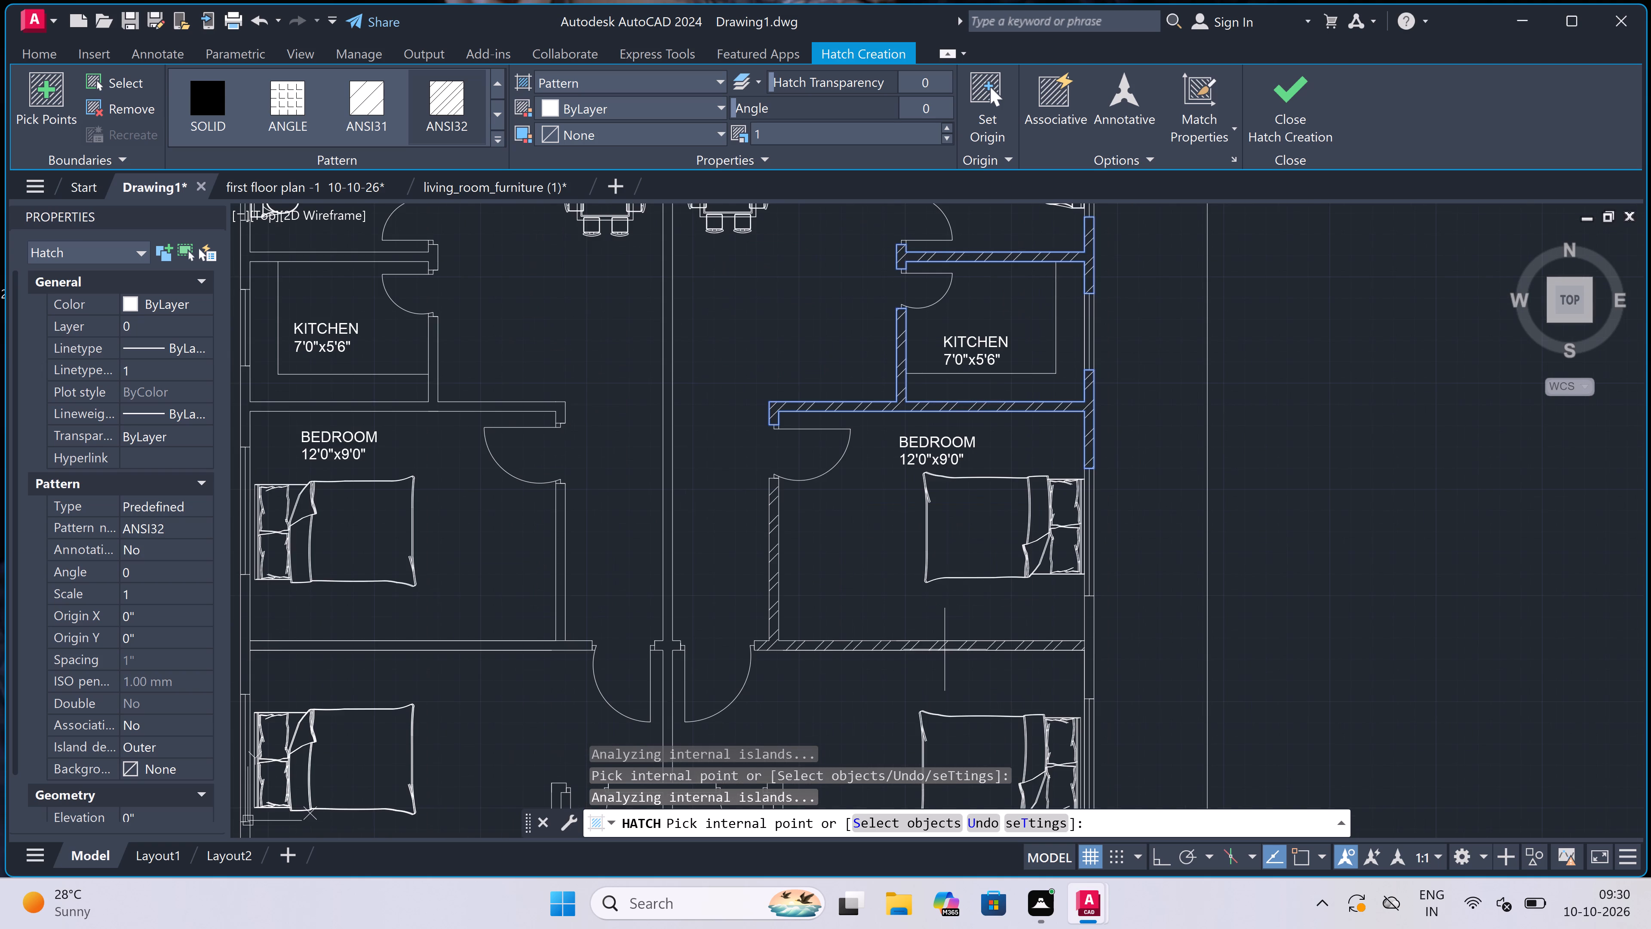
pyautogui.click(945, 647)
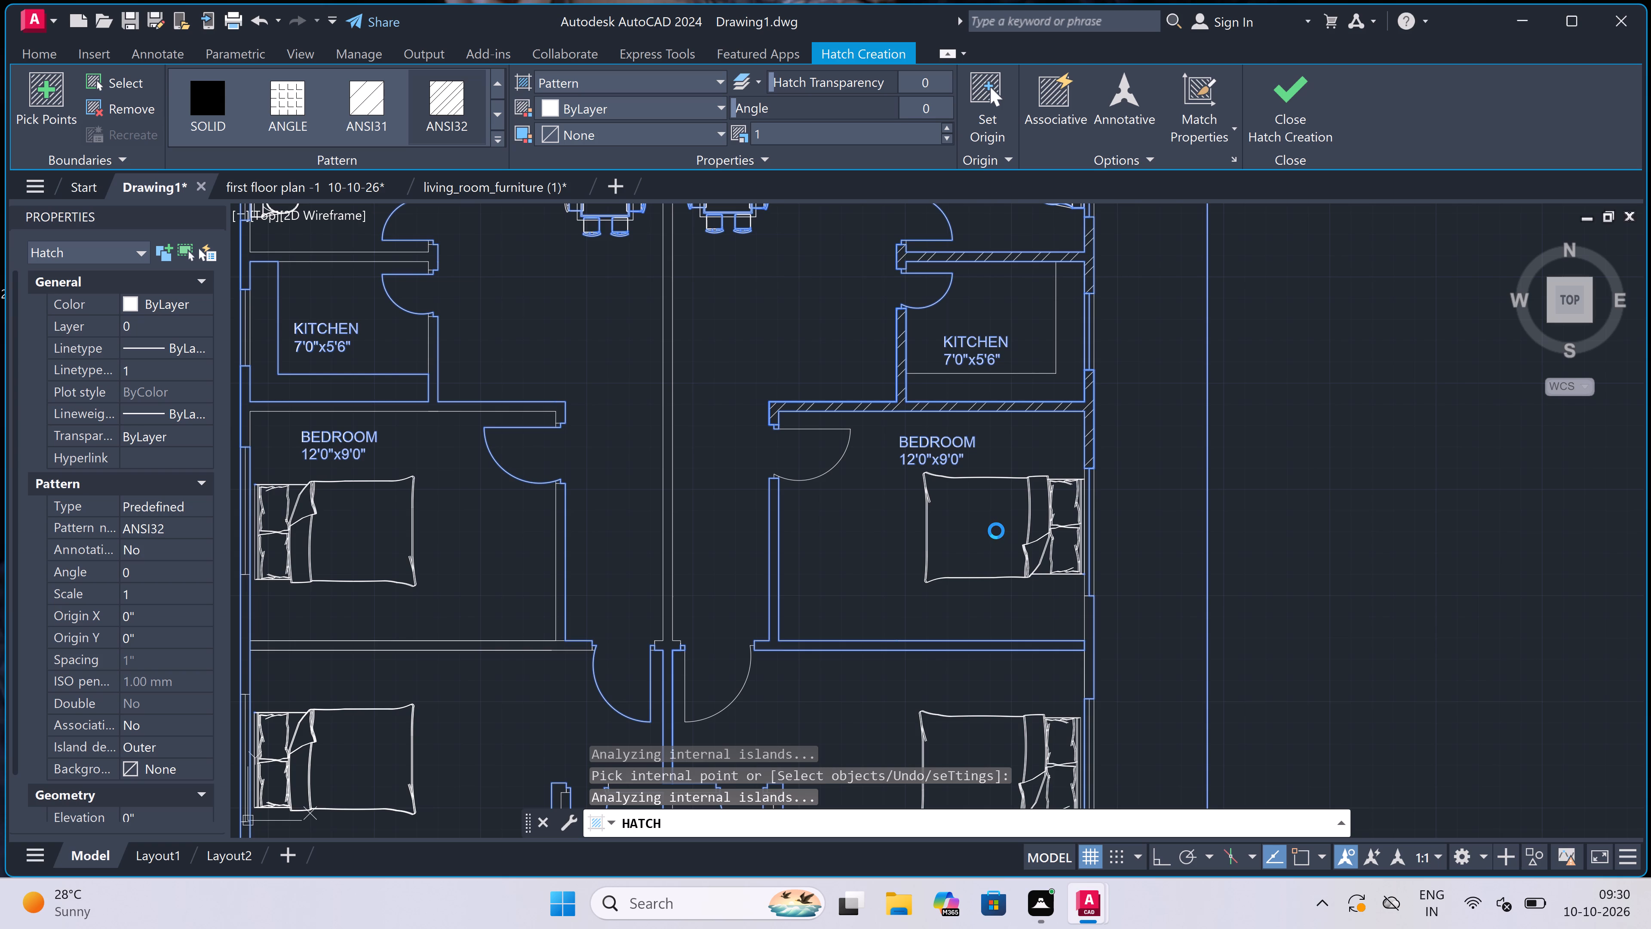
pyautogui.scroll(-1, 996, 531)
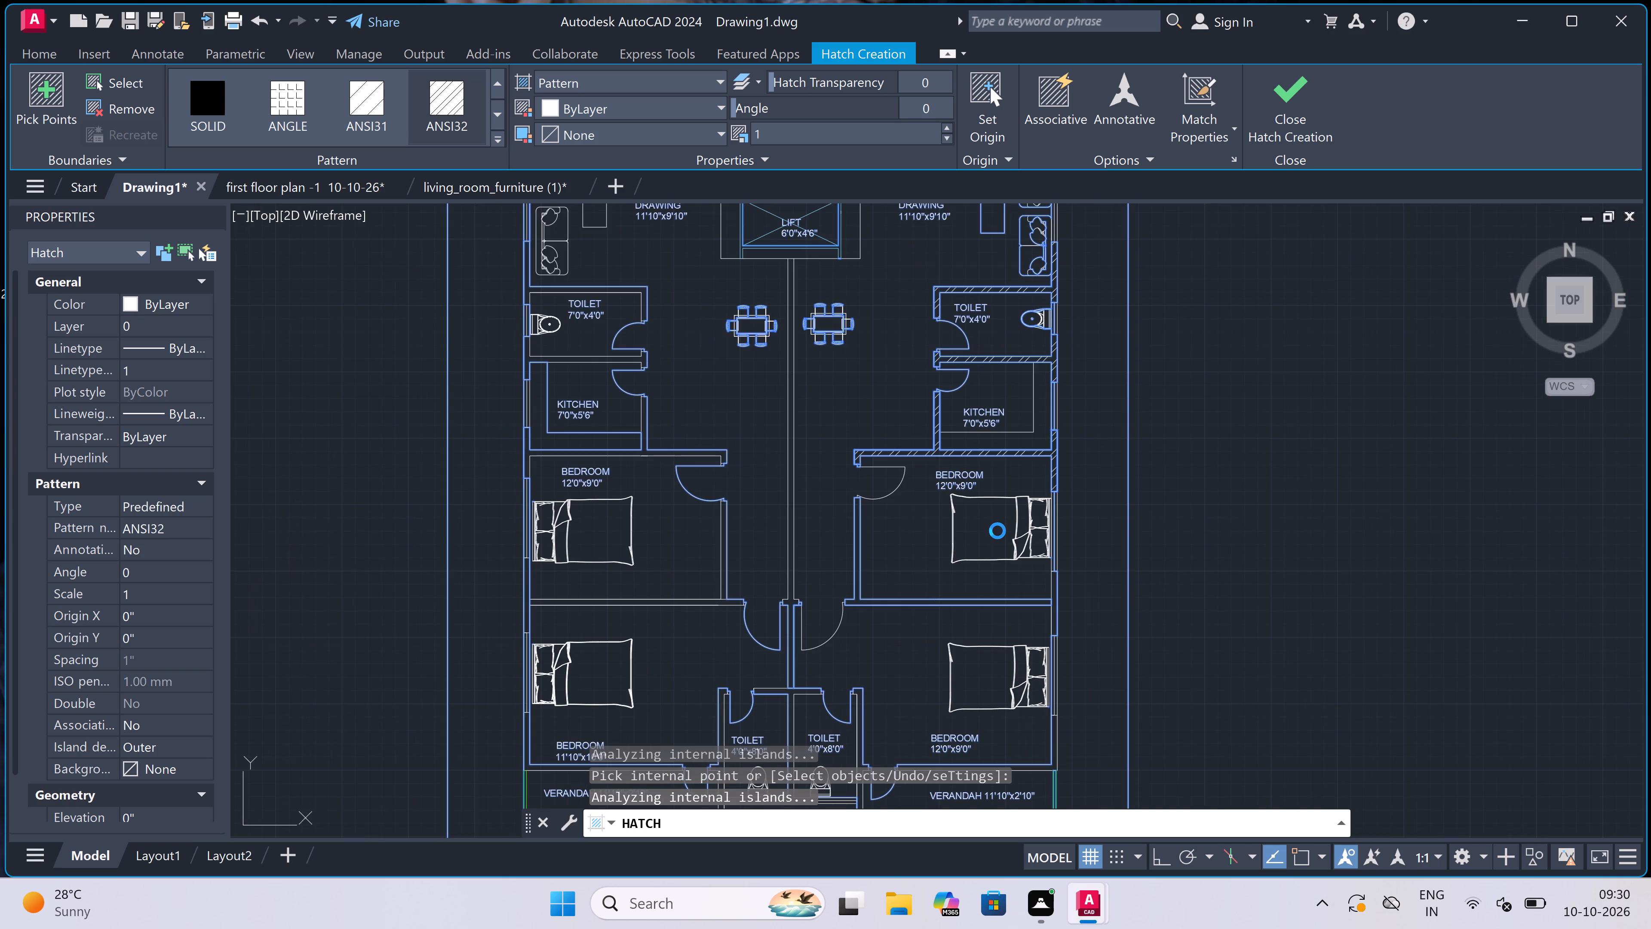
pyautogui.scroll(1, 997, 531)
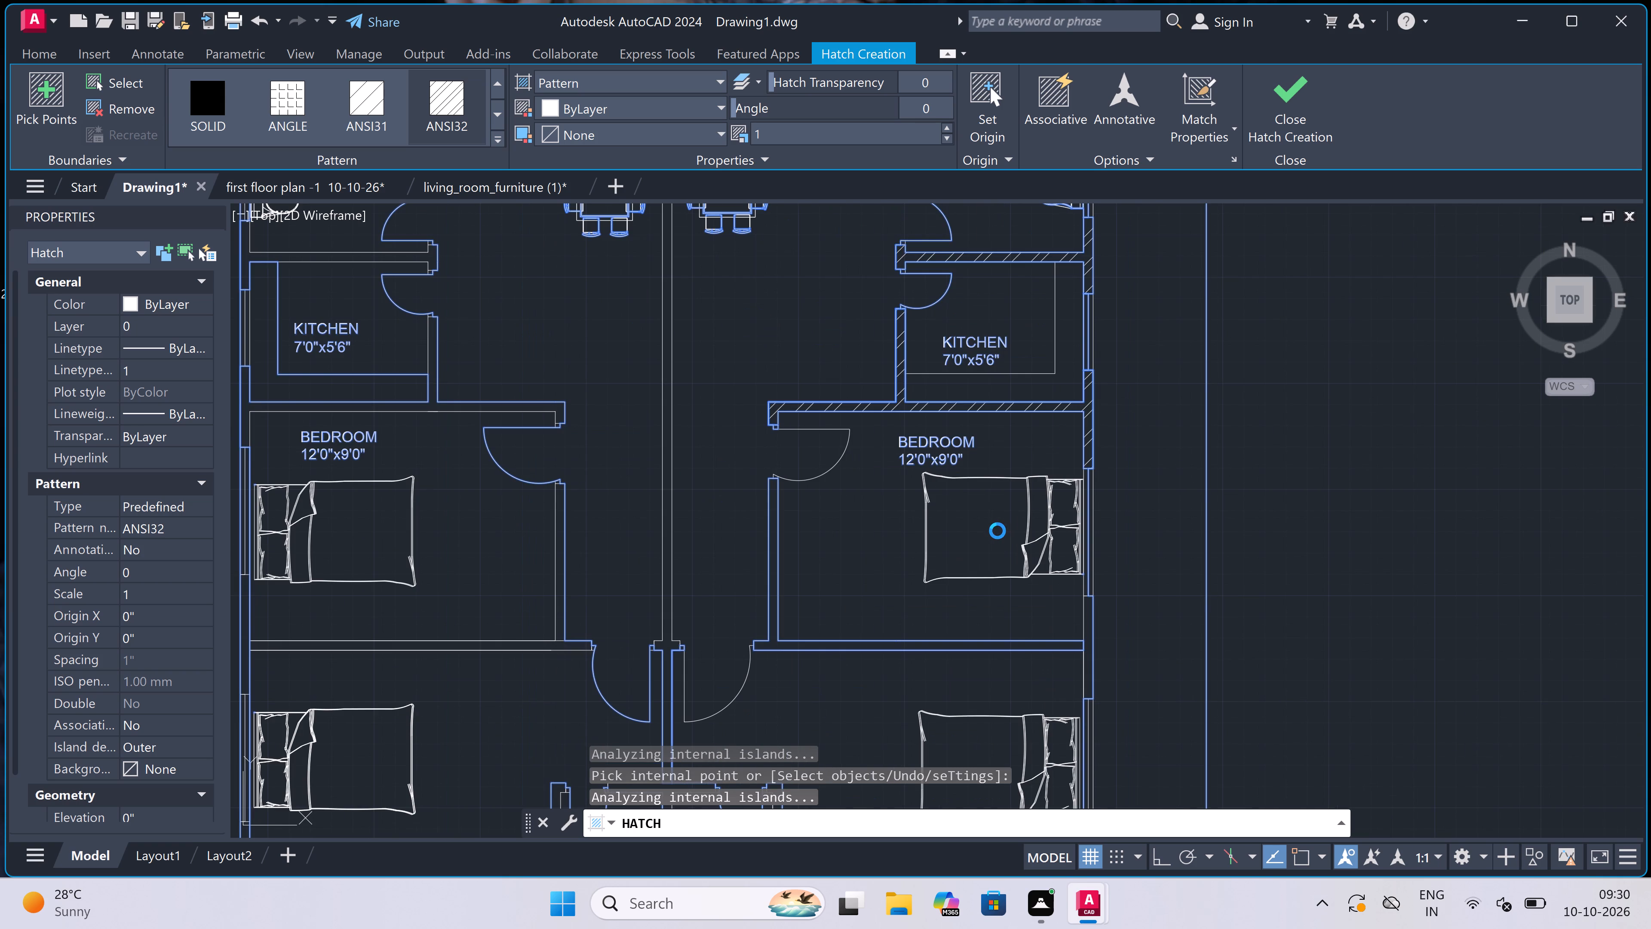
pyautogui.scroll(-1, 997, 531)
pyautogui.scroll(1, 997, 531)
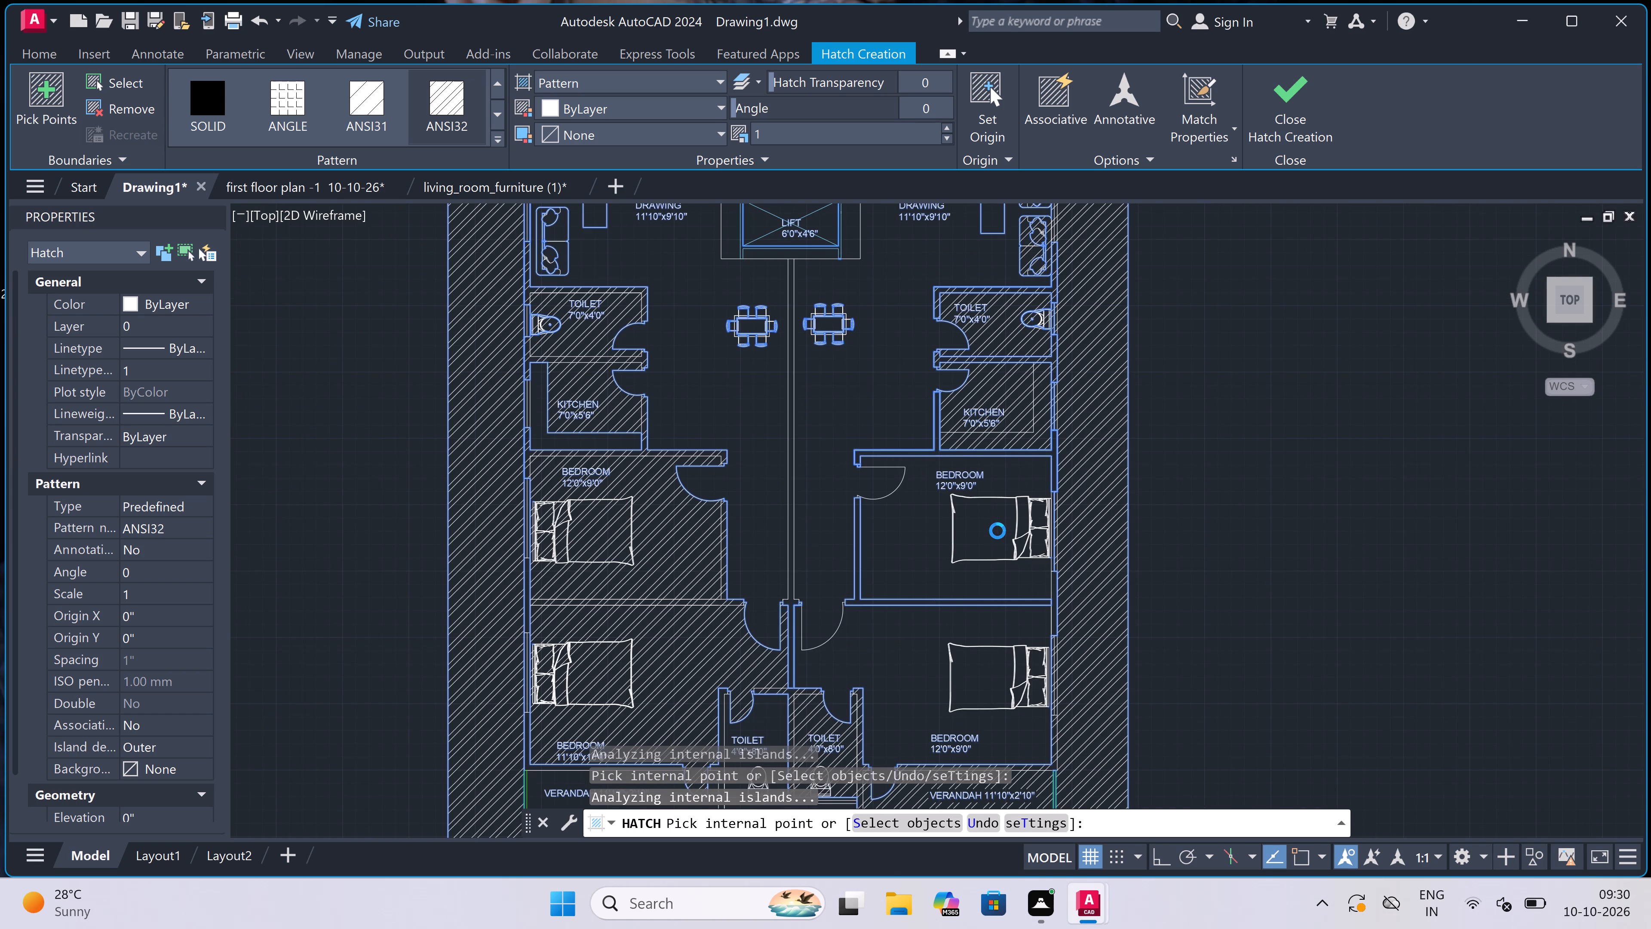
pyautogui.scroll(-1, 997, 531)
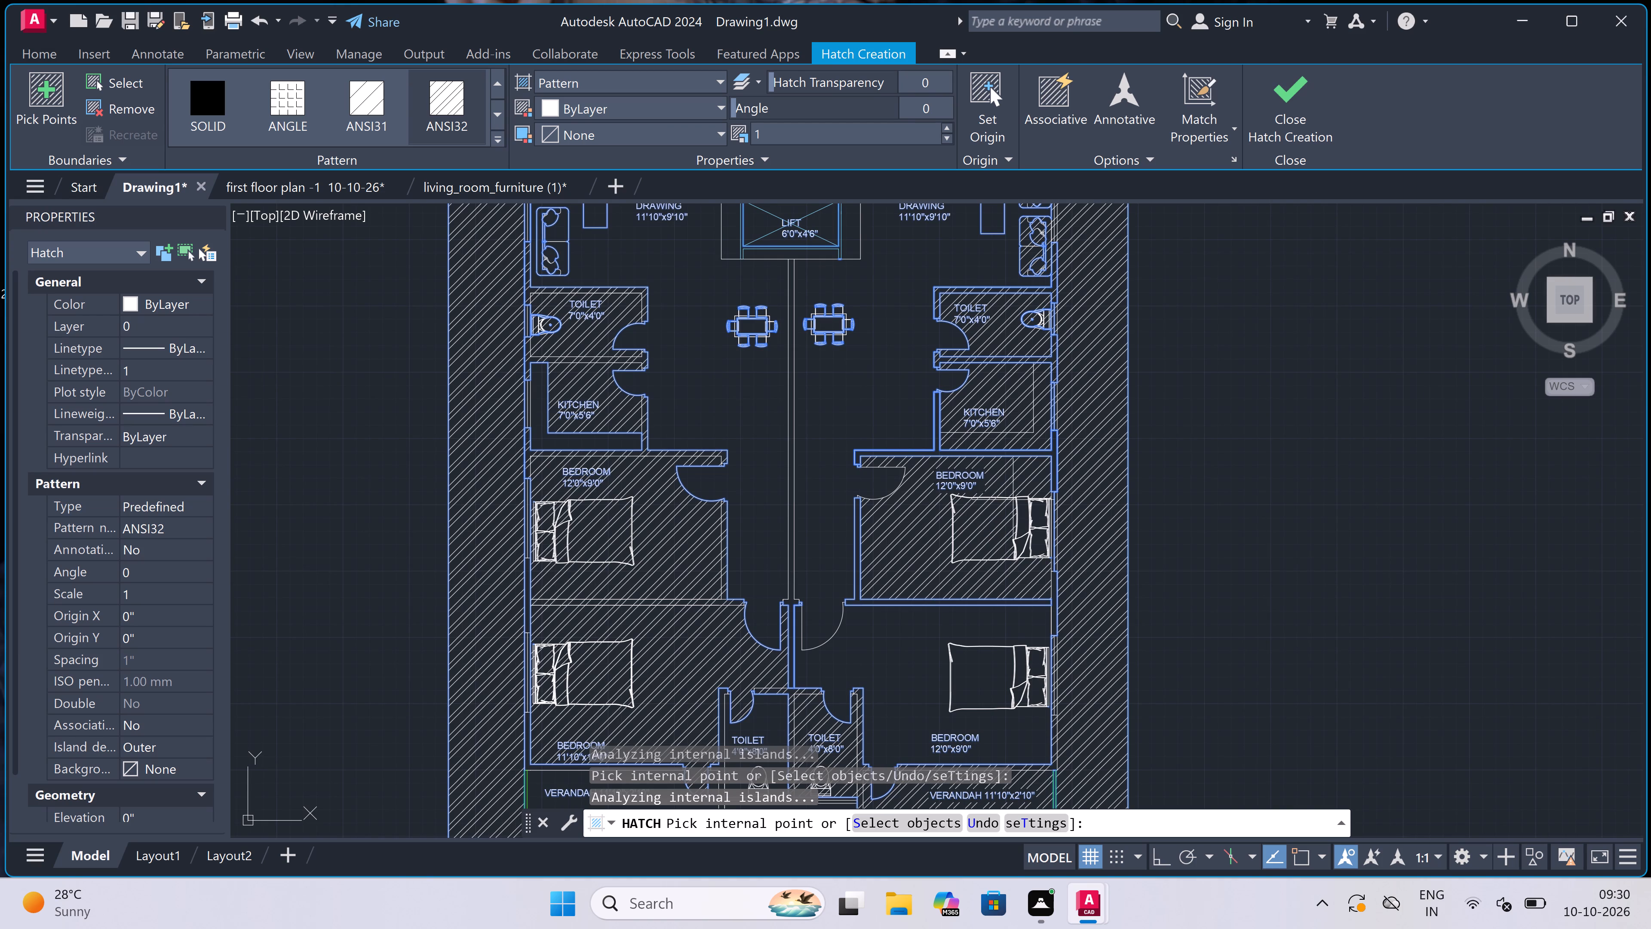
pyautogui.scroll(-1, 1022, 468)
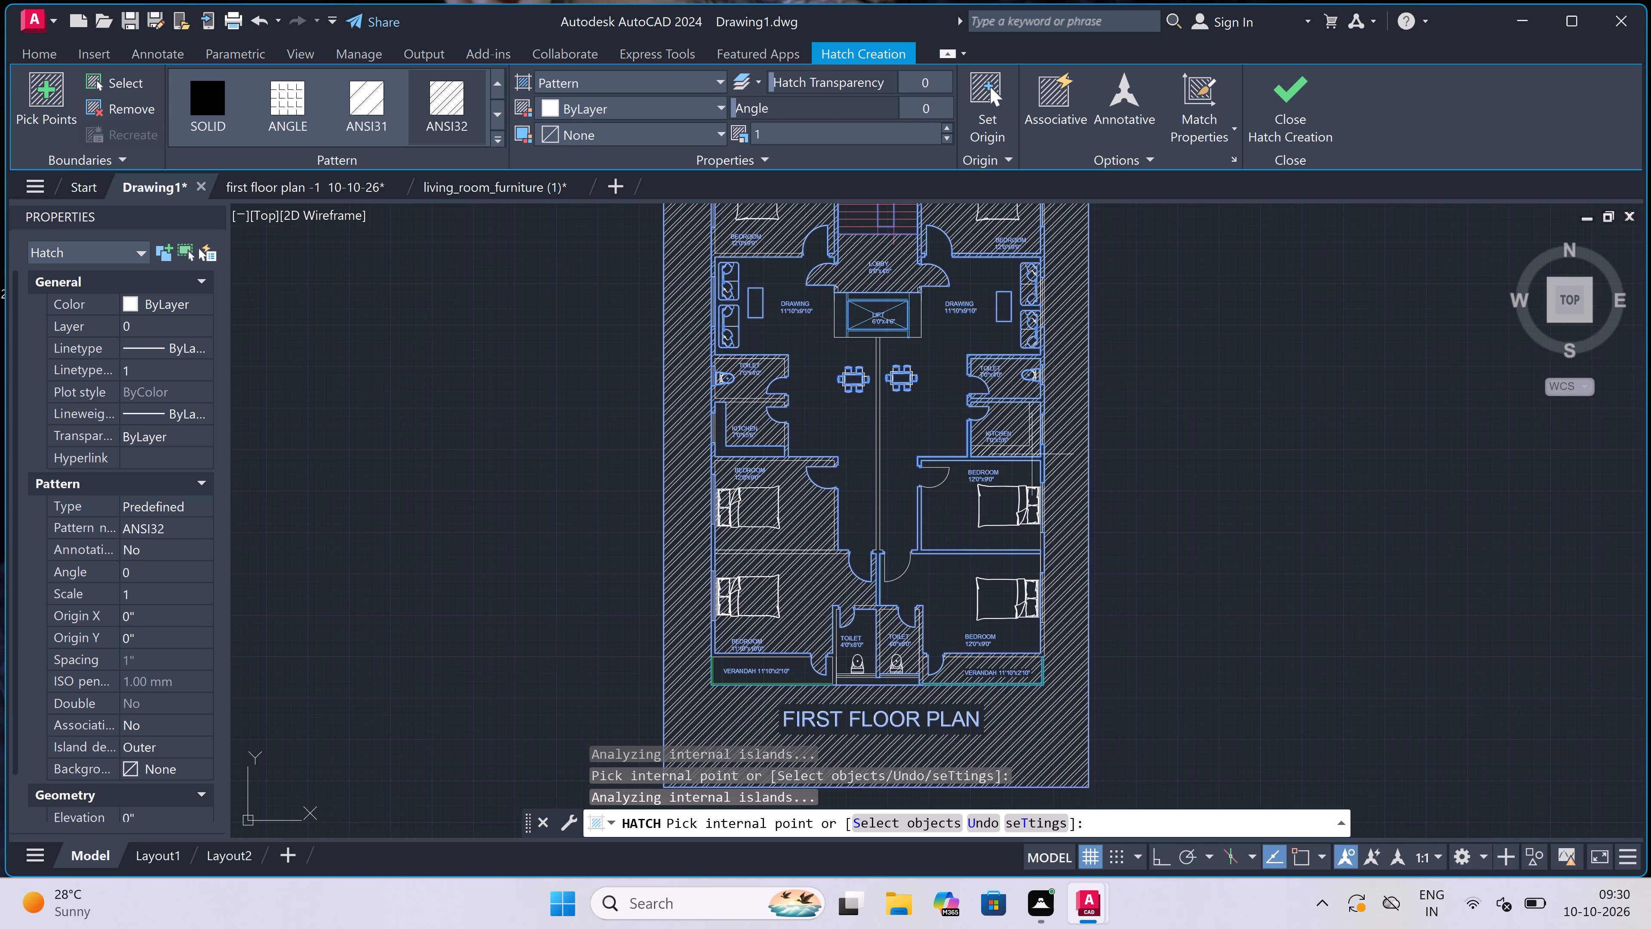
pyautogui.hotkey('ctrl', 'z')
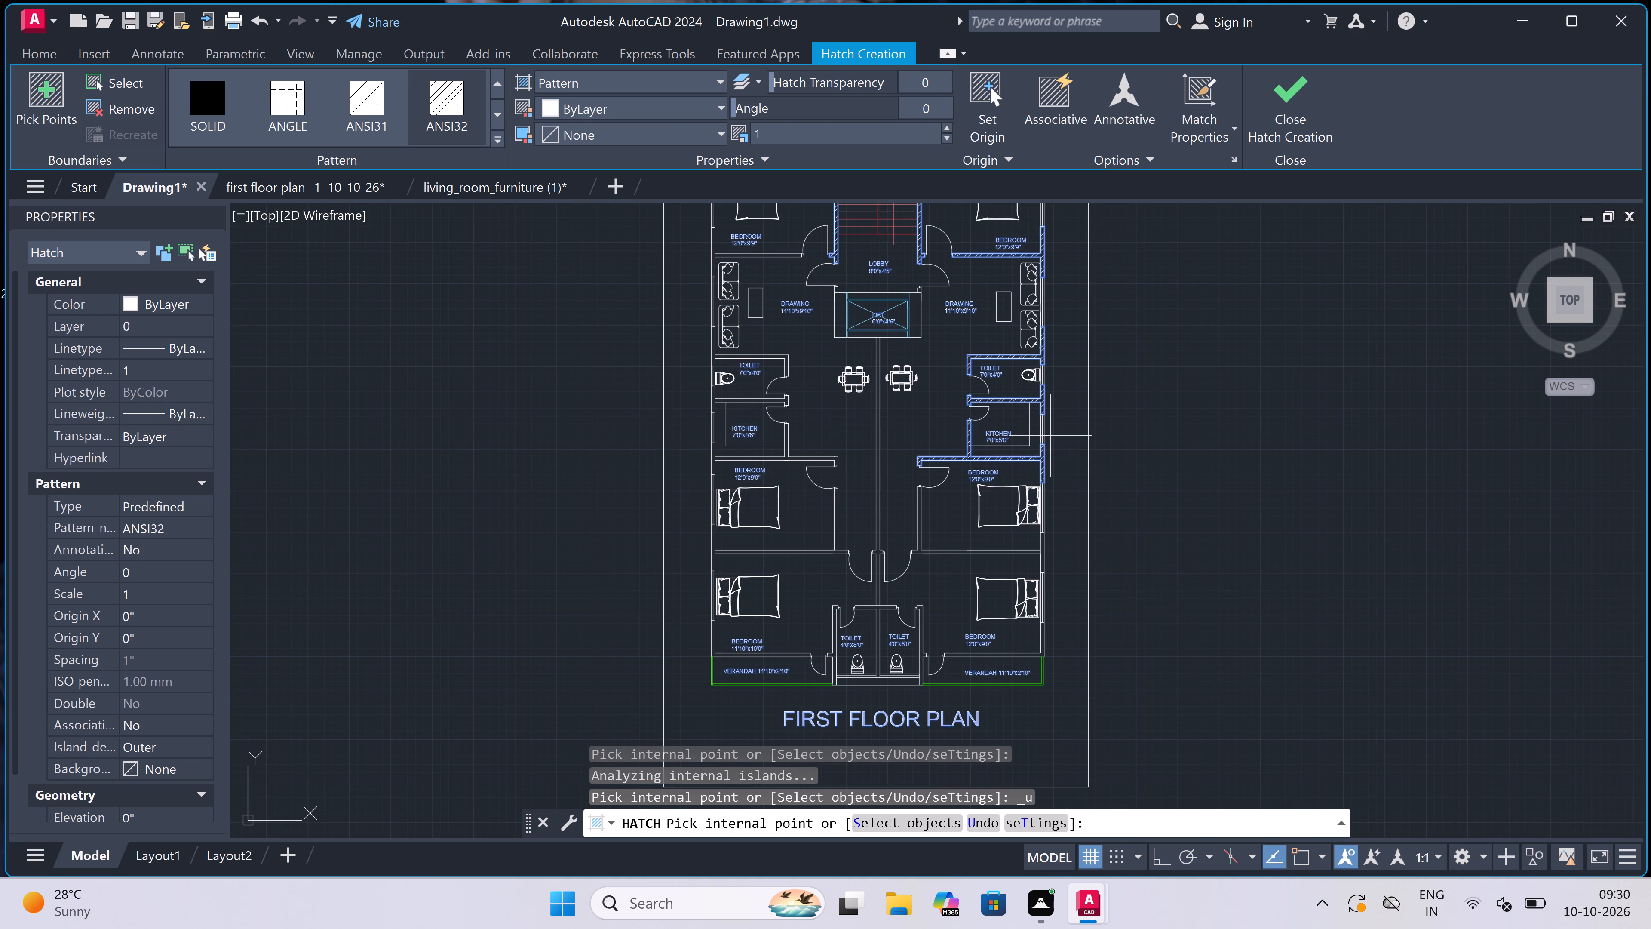
# Hatch the outer wall segment between the right-hand unit's two lower bedrooms and the partition wall joining it.
pyautogui.scroll(2, 1117, 487)
pyautogui.scroll(-1, 1117, 487)
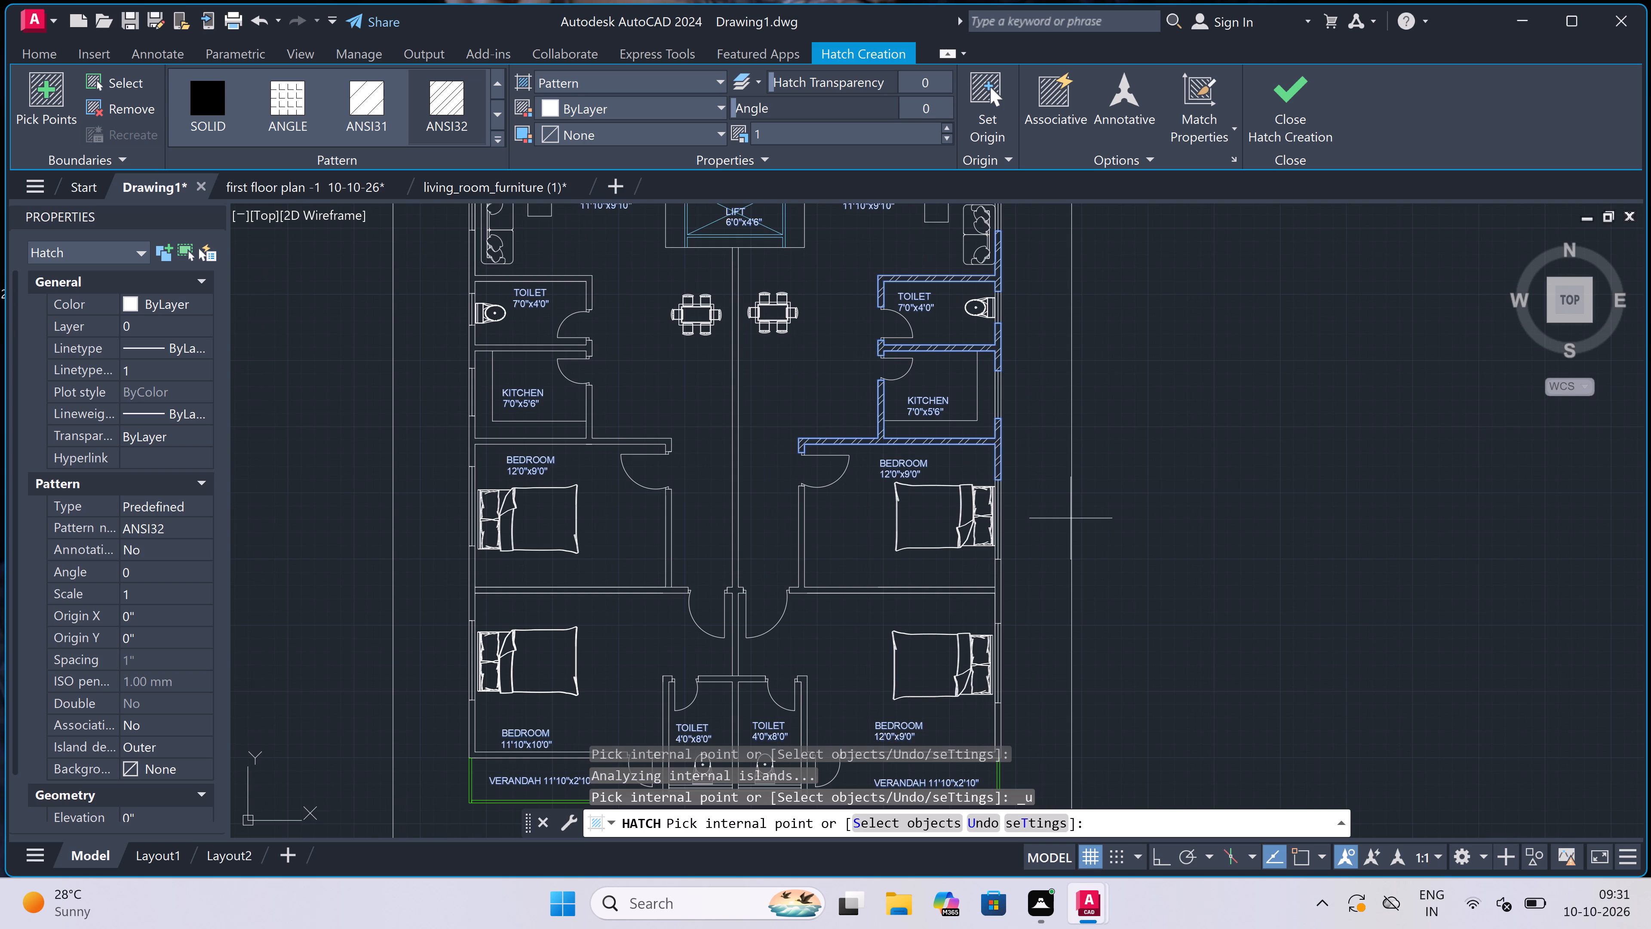
pyautogui.scroll(1, 1046, 536)
pyautogui.scroll(2, 915, 637)
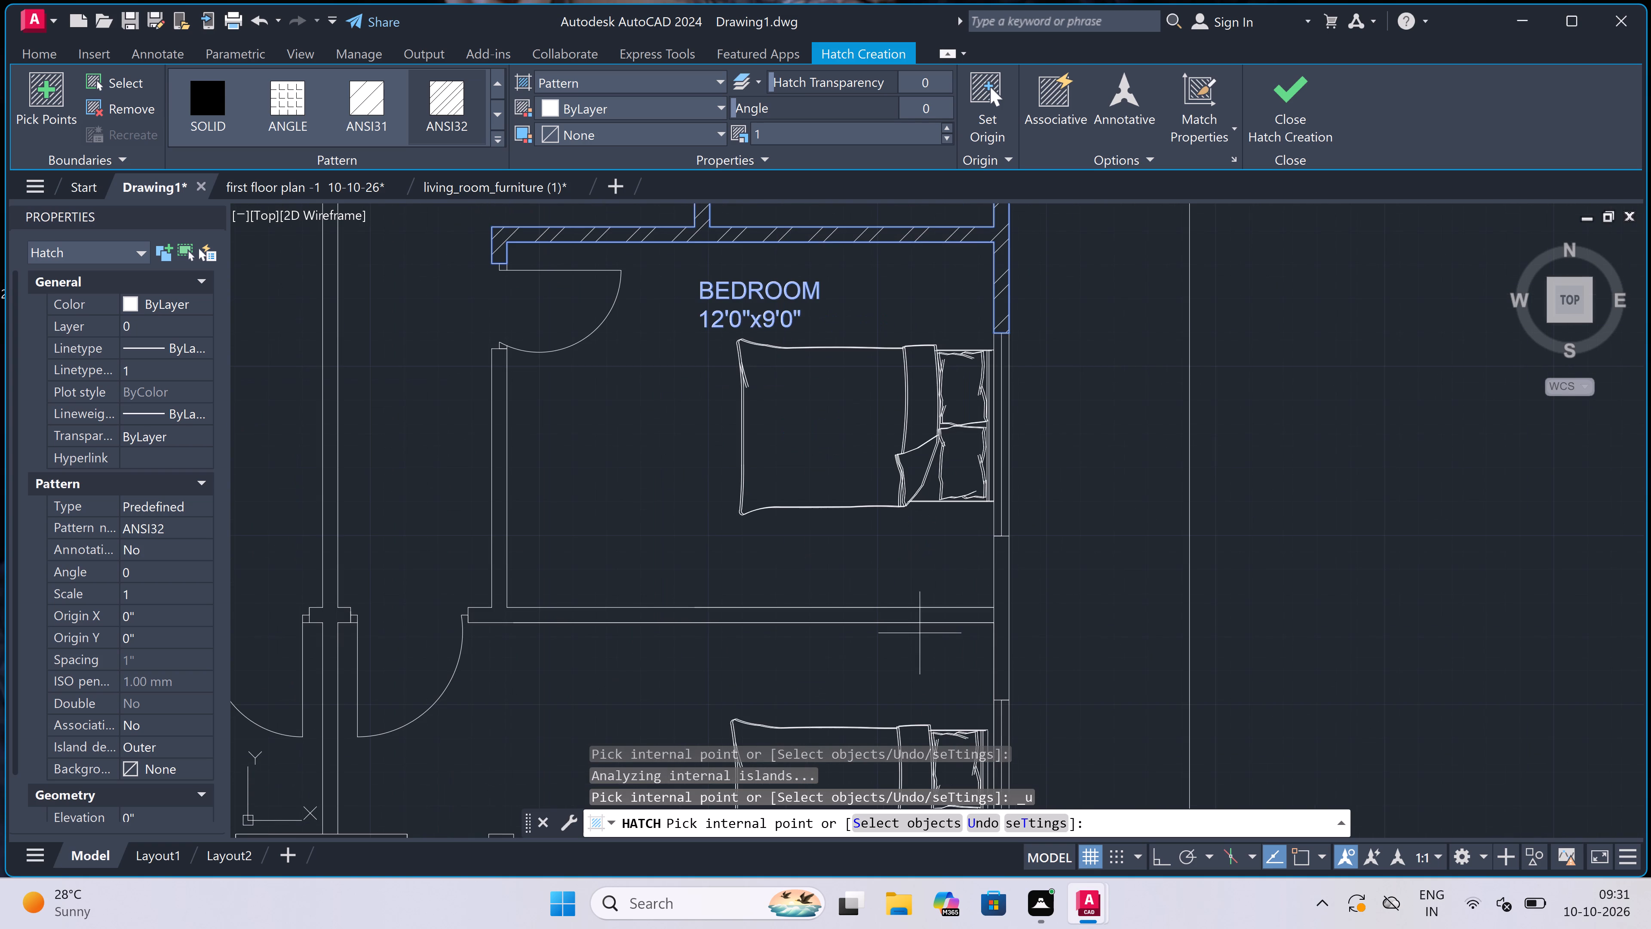
pyautogui.click(1007, 582)
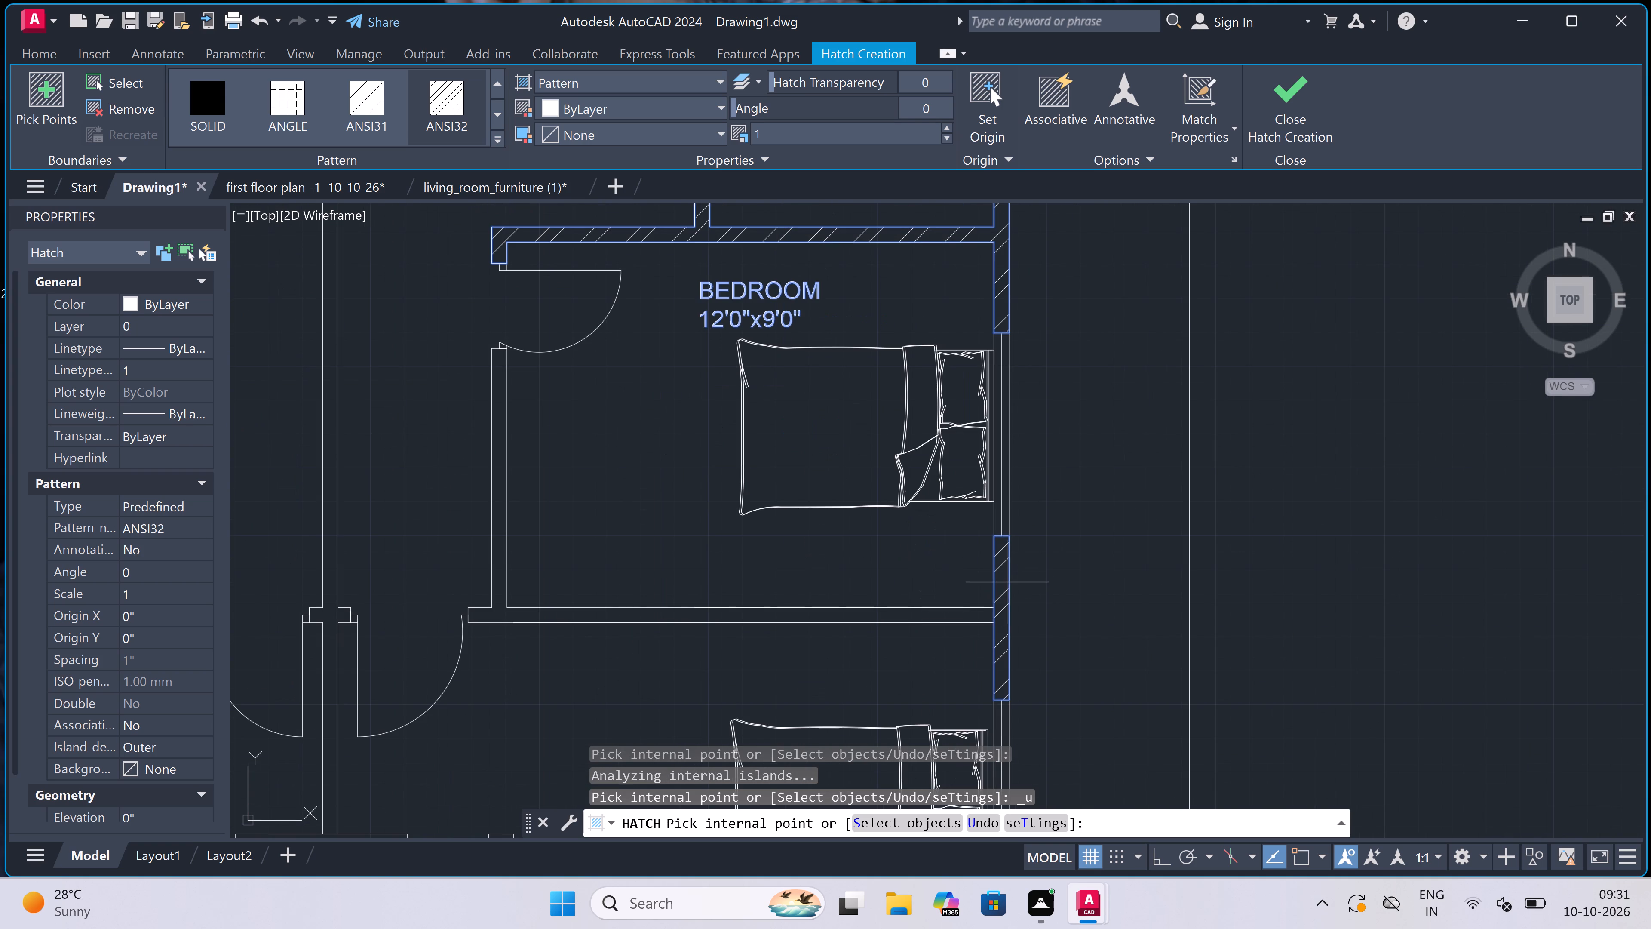
pyautogui.click(912, 612)
pyautogui.scroll(-9, 914, 547)
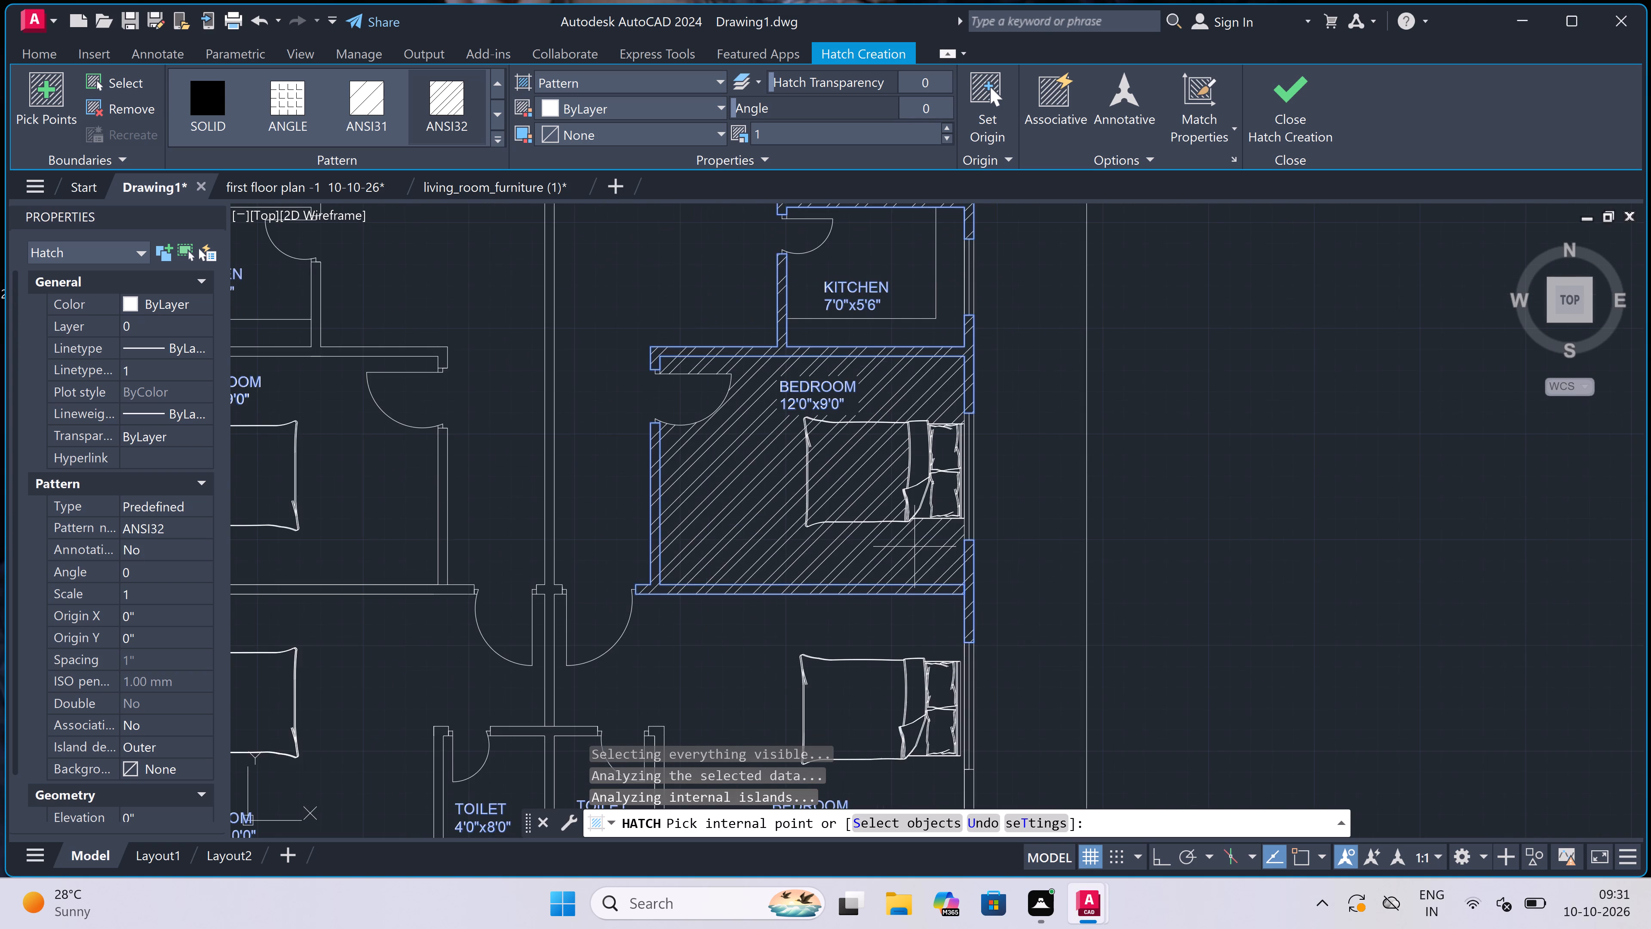
# Hatch the right-hand lower bedroom's verandah wall, the adjoining toilet side wall and the wall between the two lower toilets.
pyautogui.scroll(-3, 914, 547)
pyautogui.scroll(2, 899, 635)
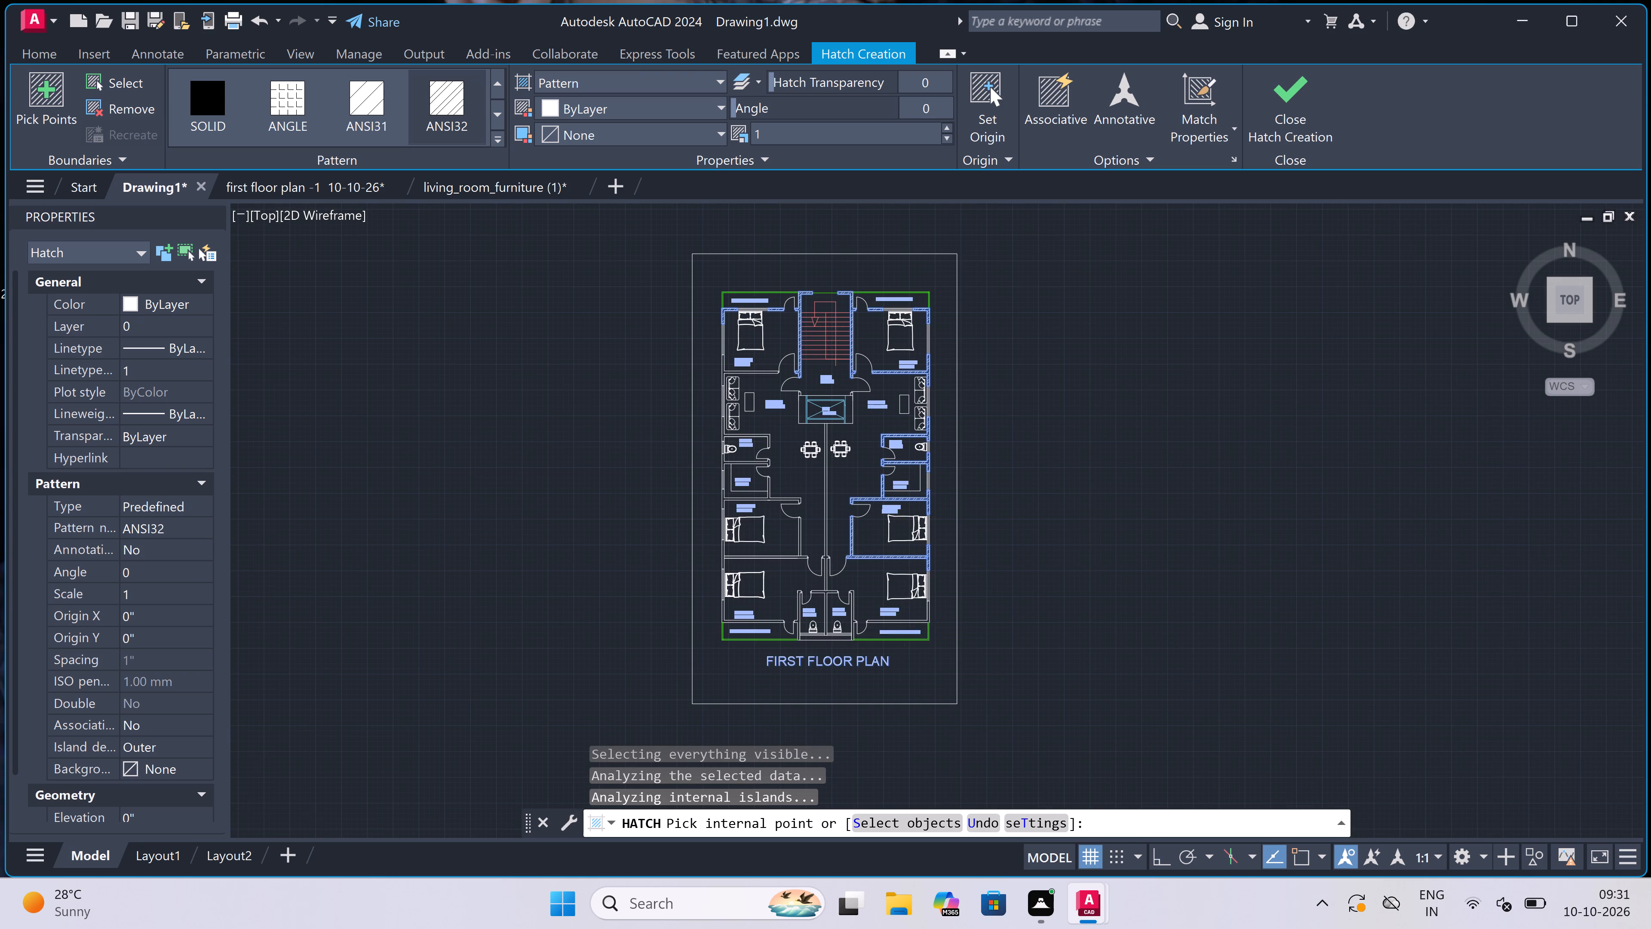
pyautogui.scroll(1, 899, 635)
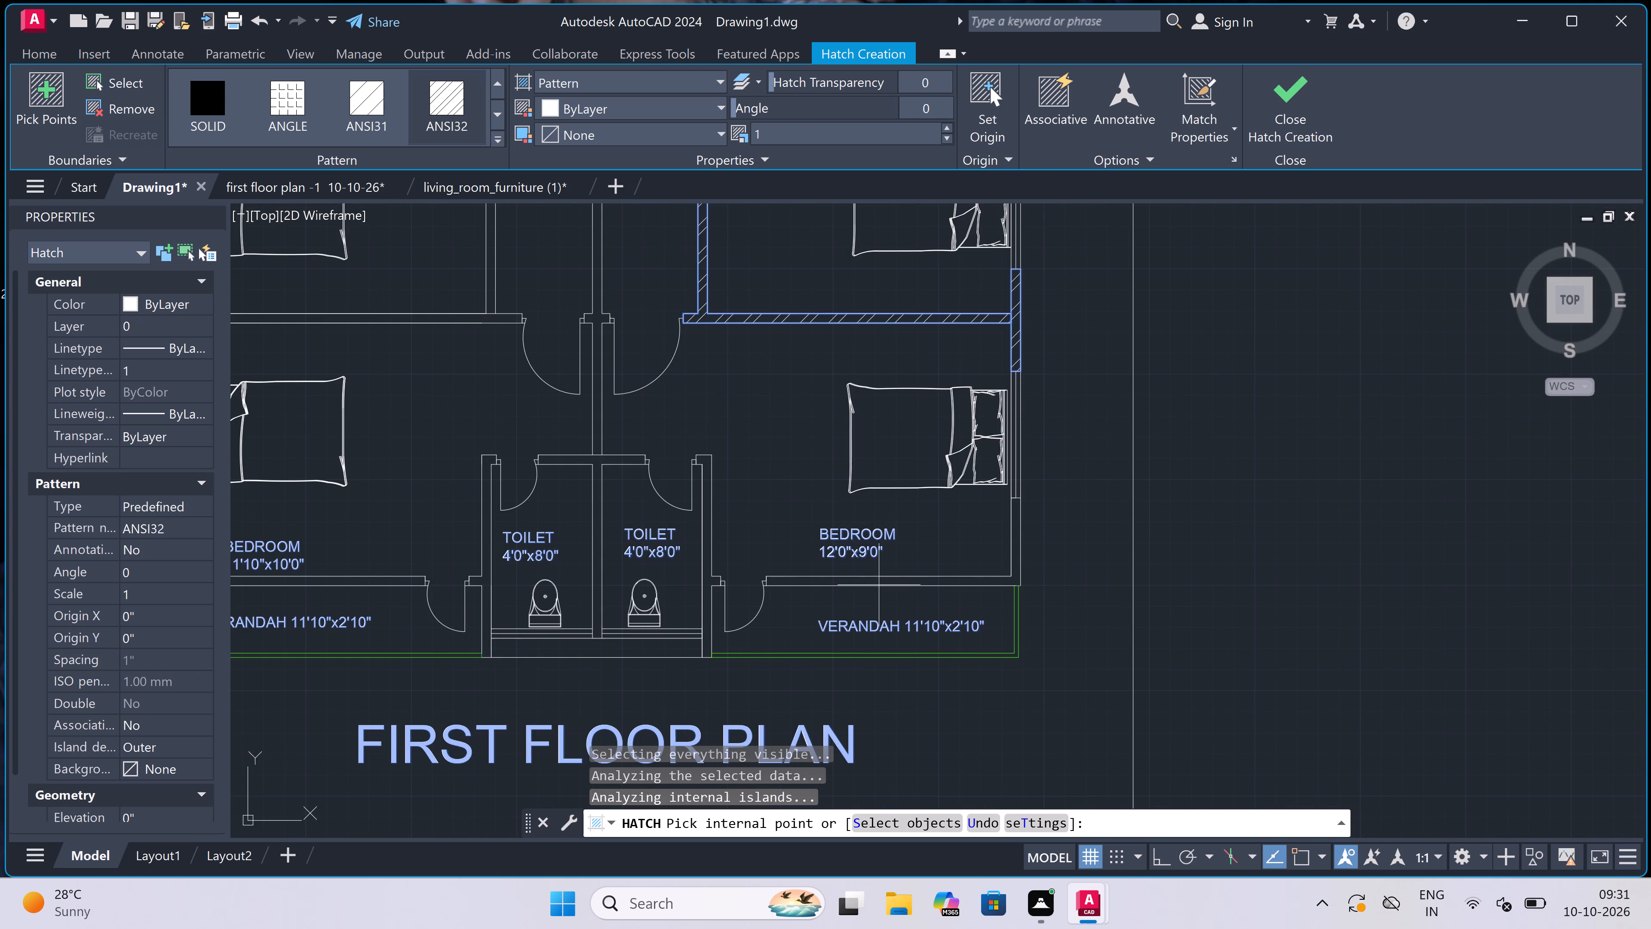
pyautogui.tripleClick(878, 583)
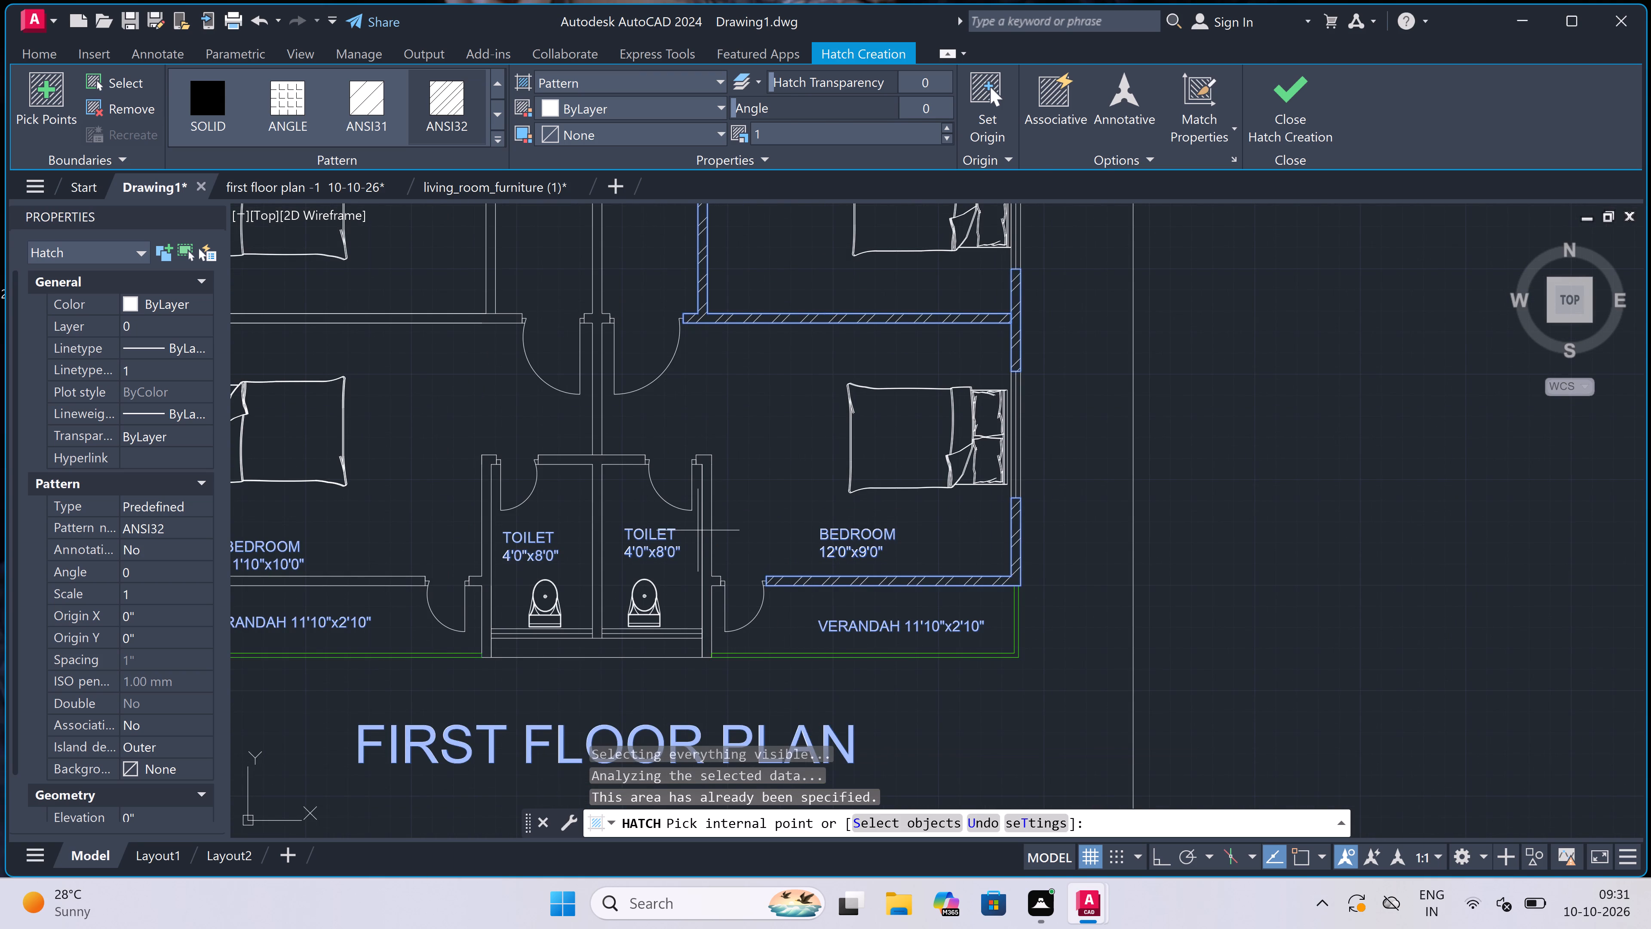
pyautogui.click(706, 515)
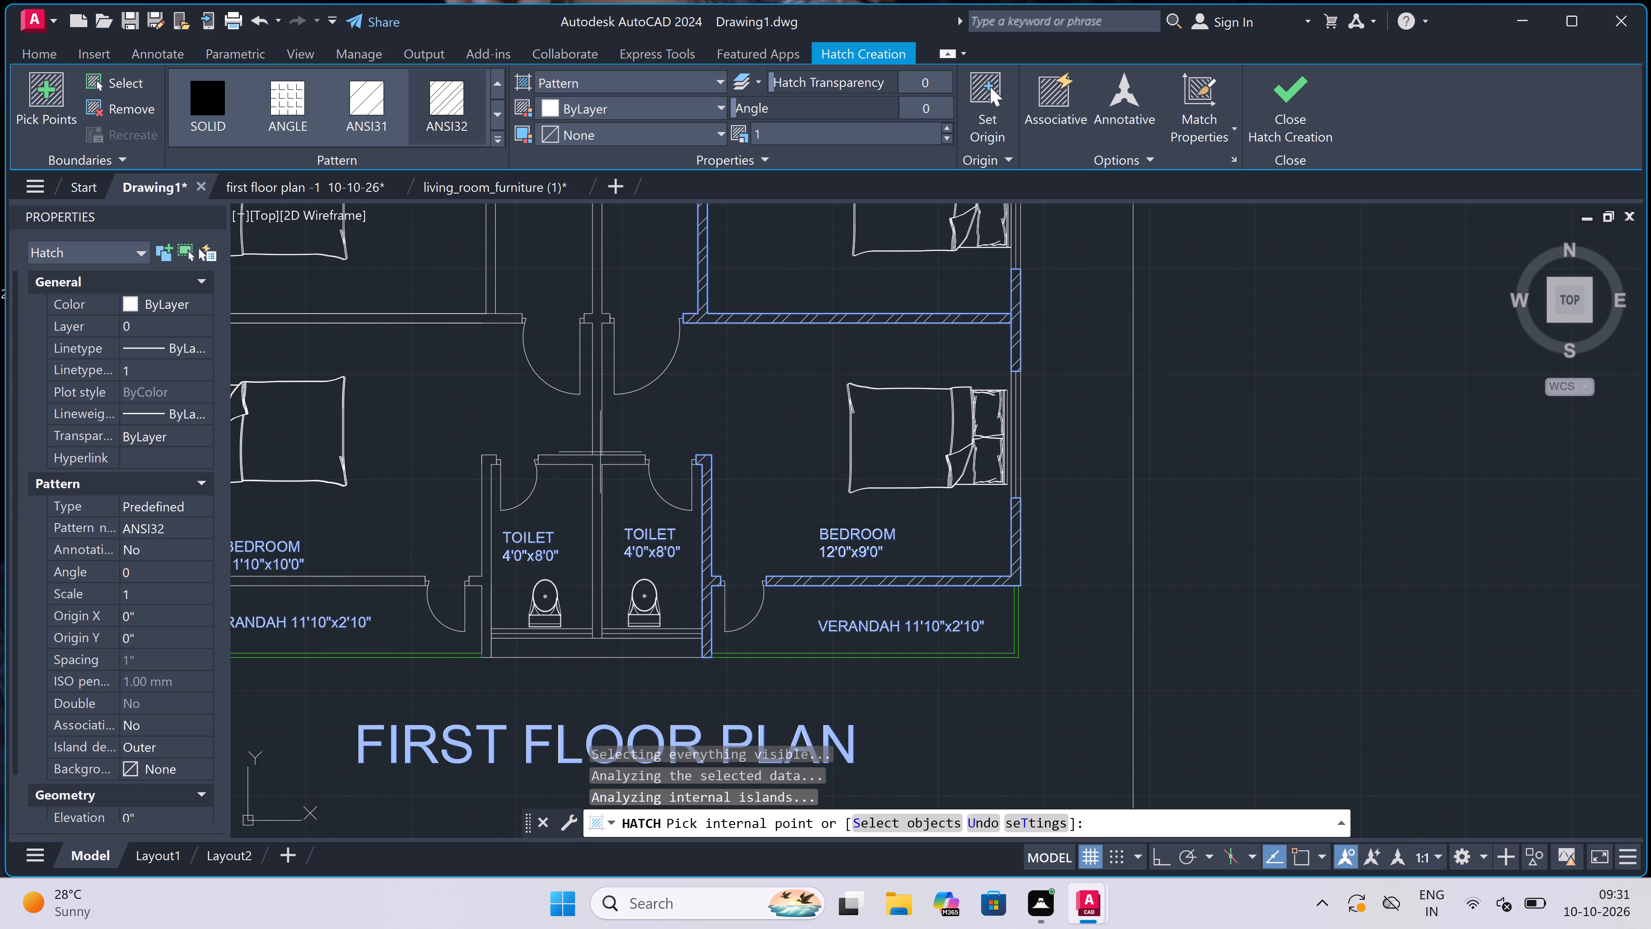
pyautogui.click(596, 488)
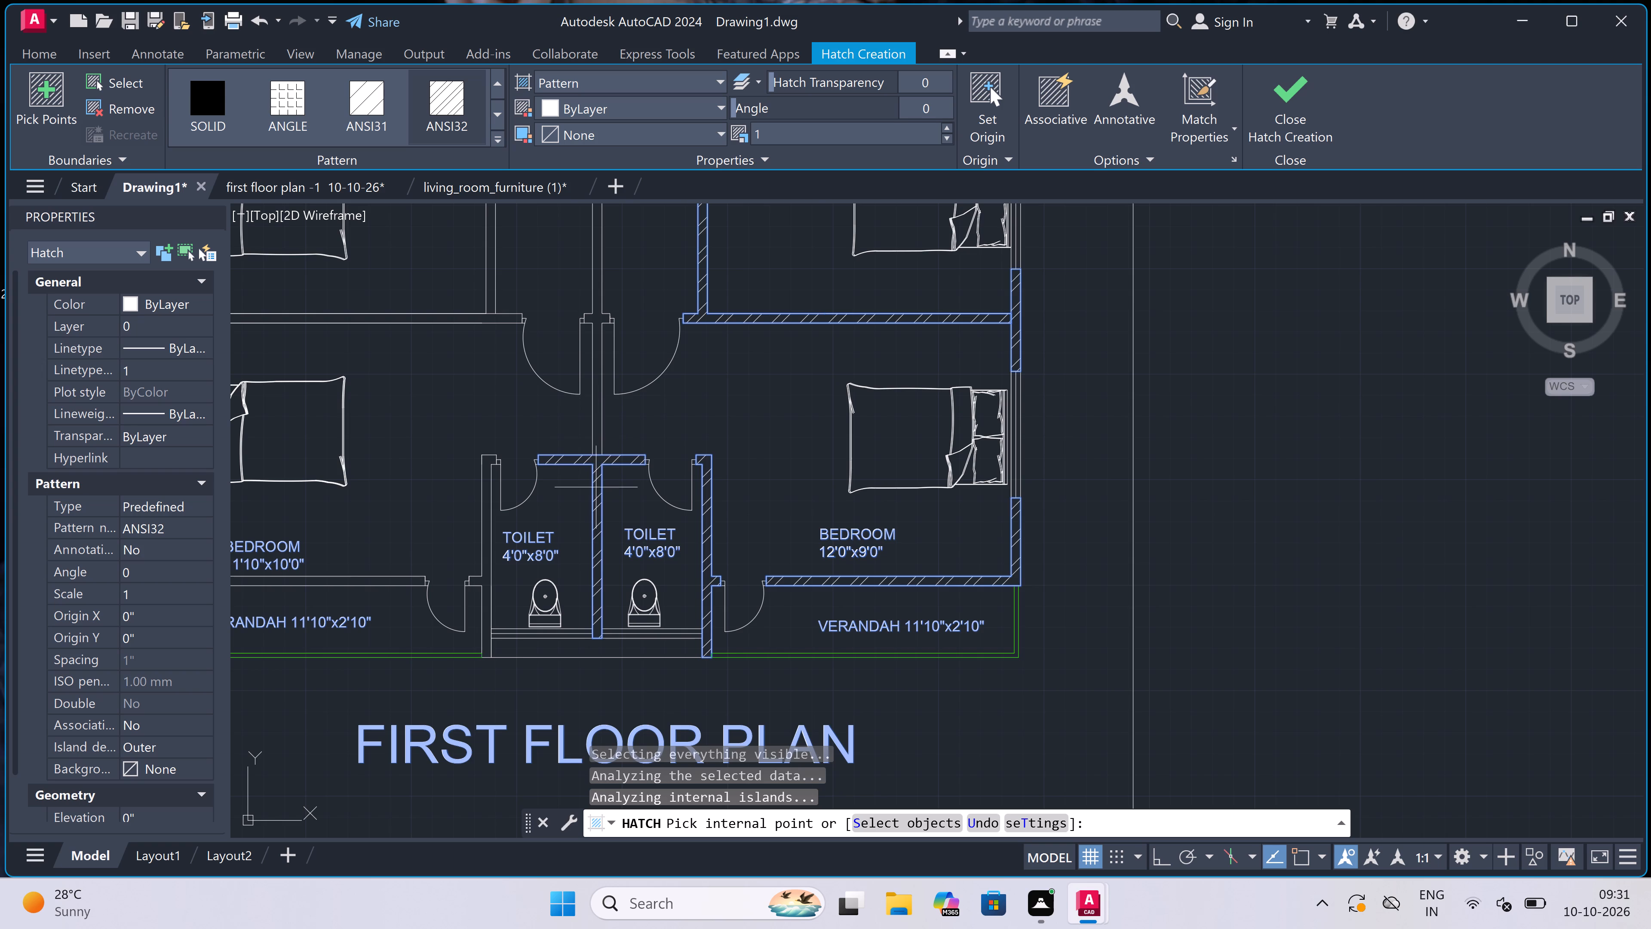
# Add the left-hand lower toilet's side wall and the left-hand lower bedroom's outer corner and verandah wall to the ANSI32 hatch.
pyautogui.click(485, 523)
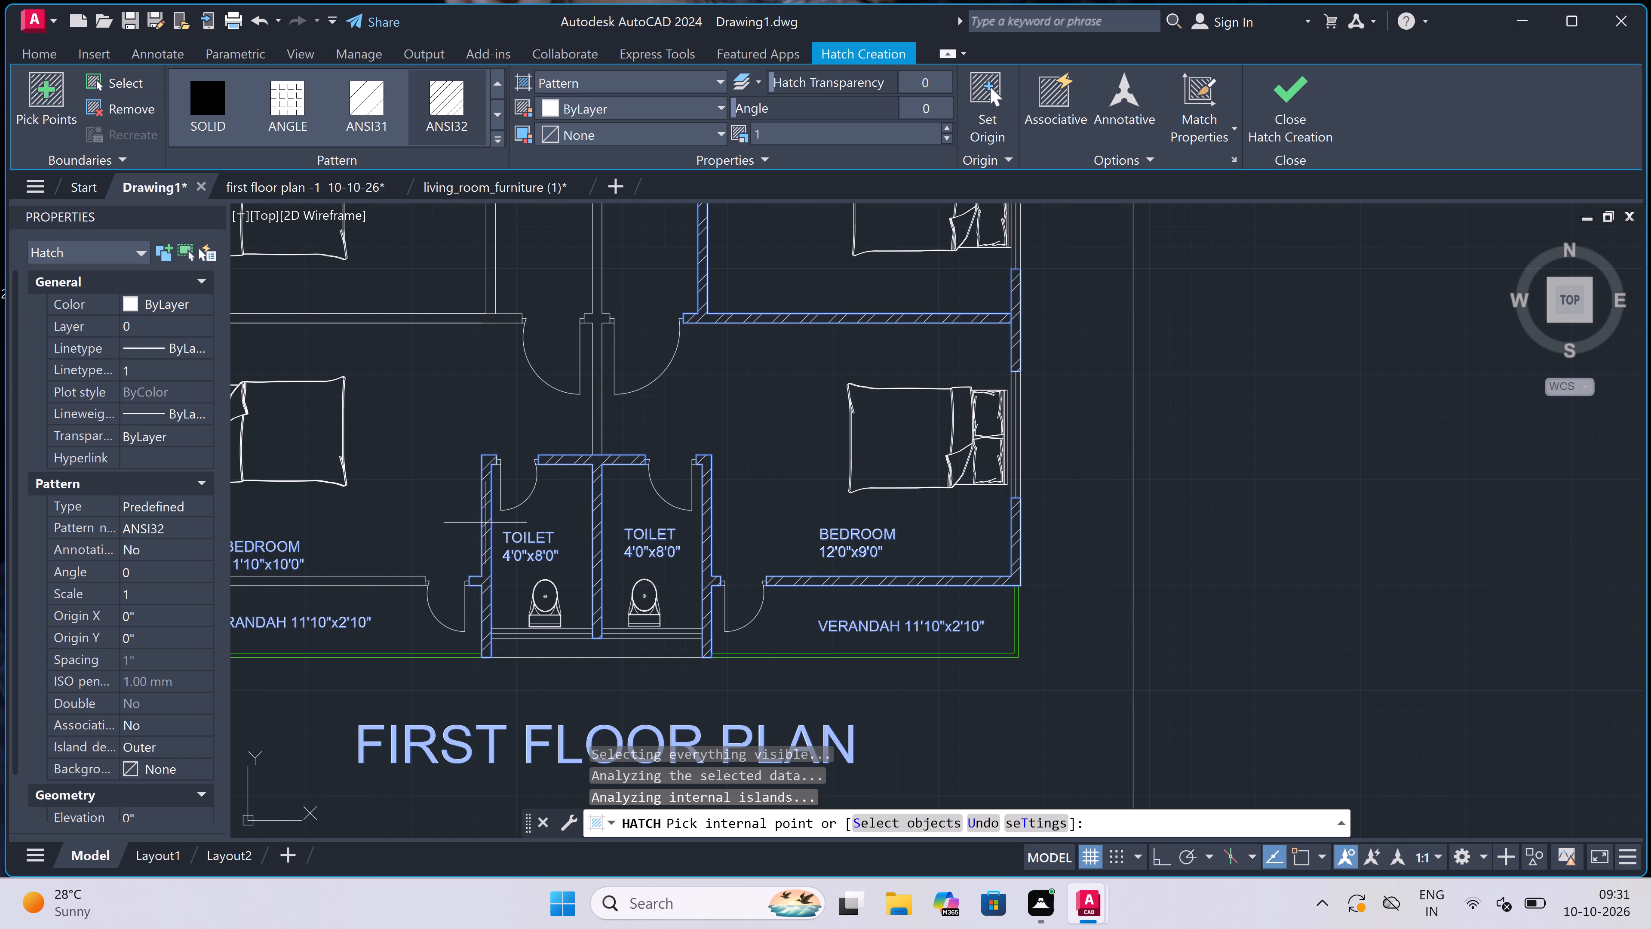
pyautogui.scroll(-4, 904, 507)
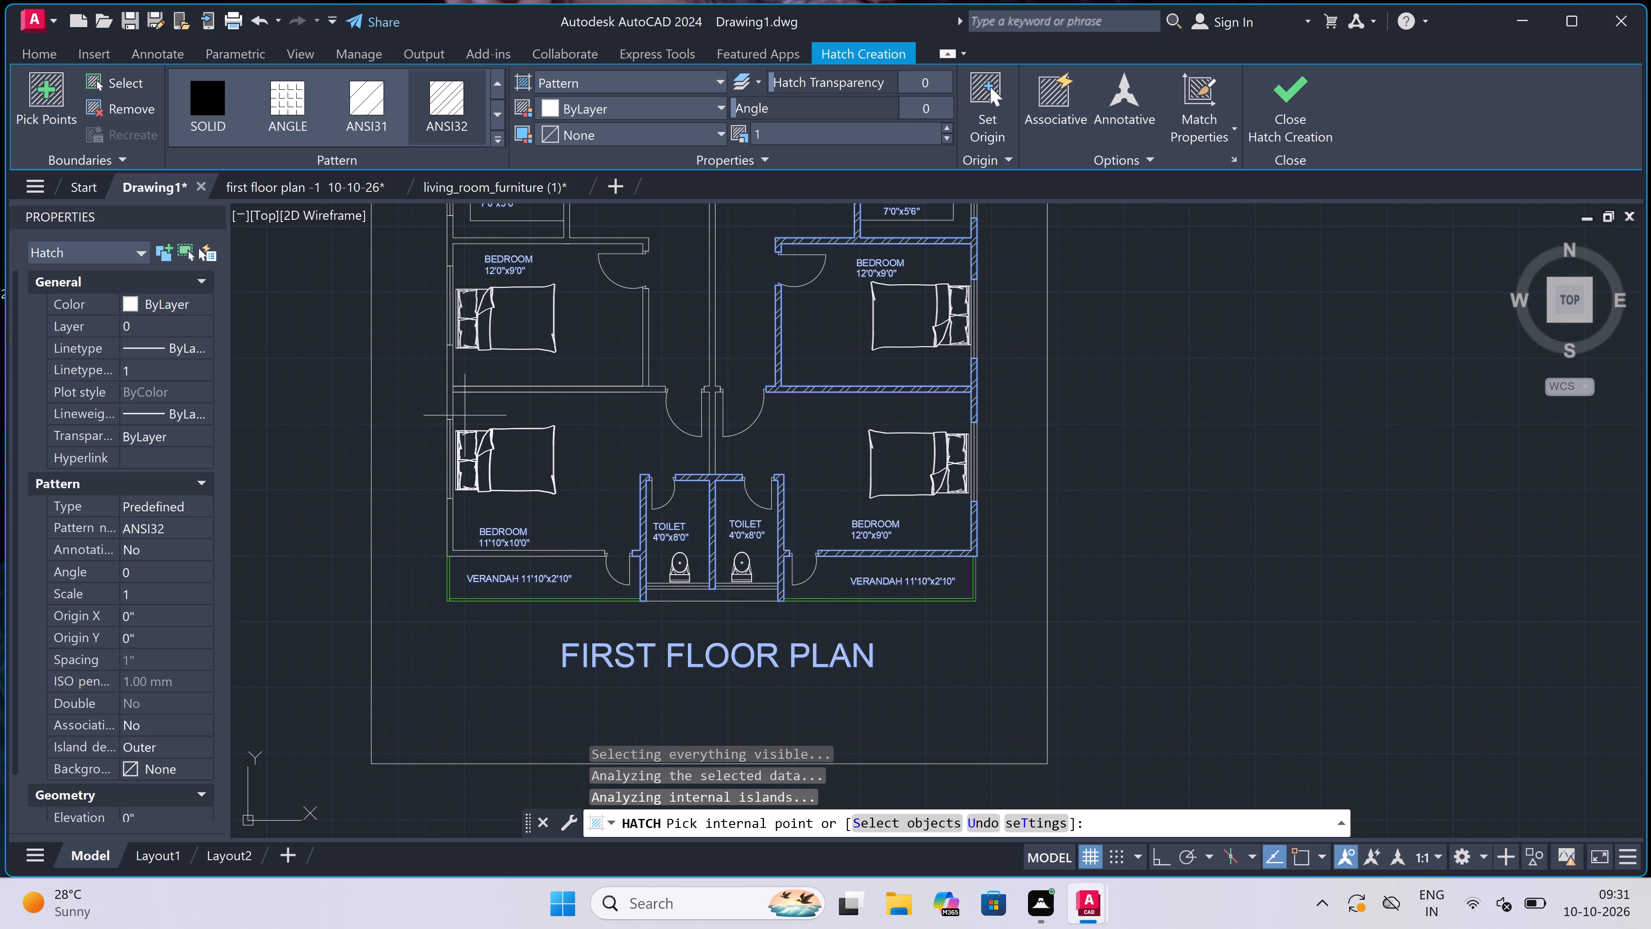
pyautogui.scroll(2, 435, 542)
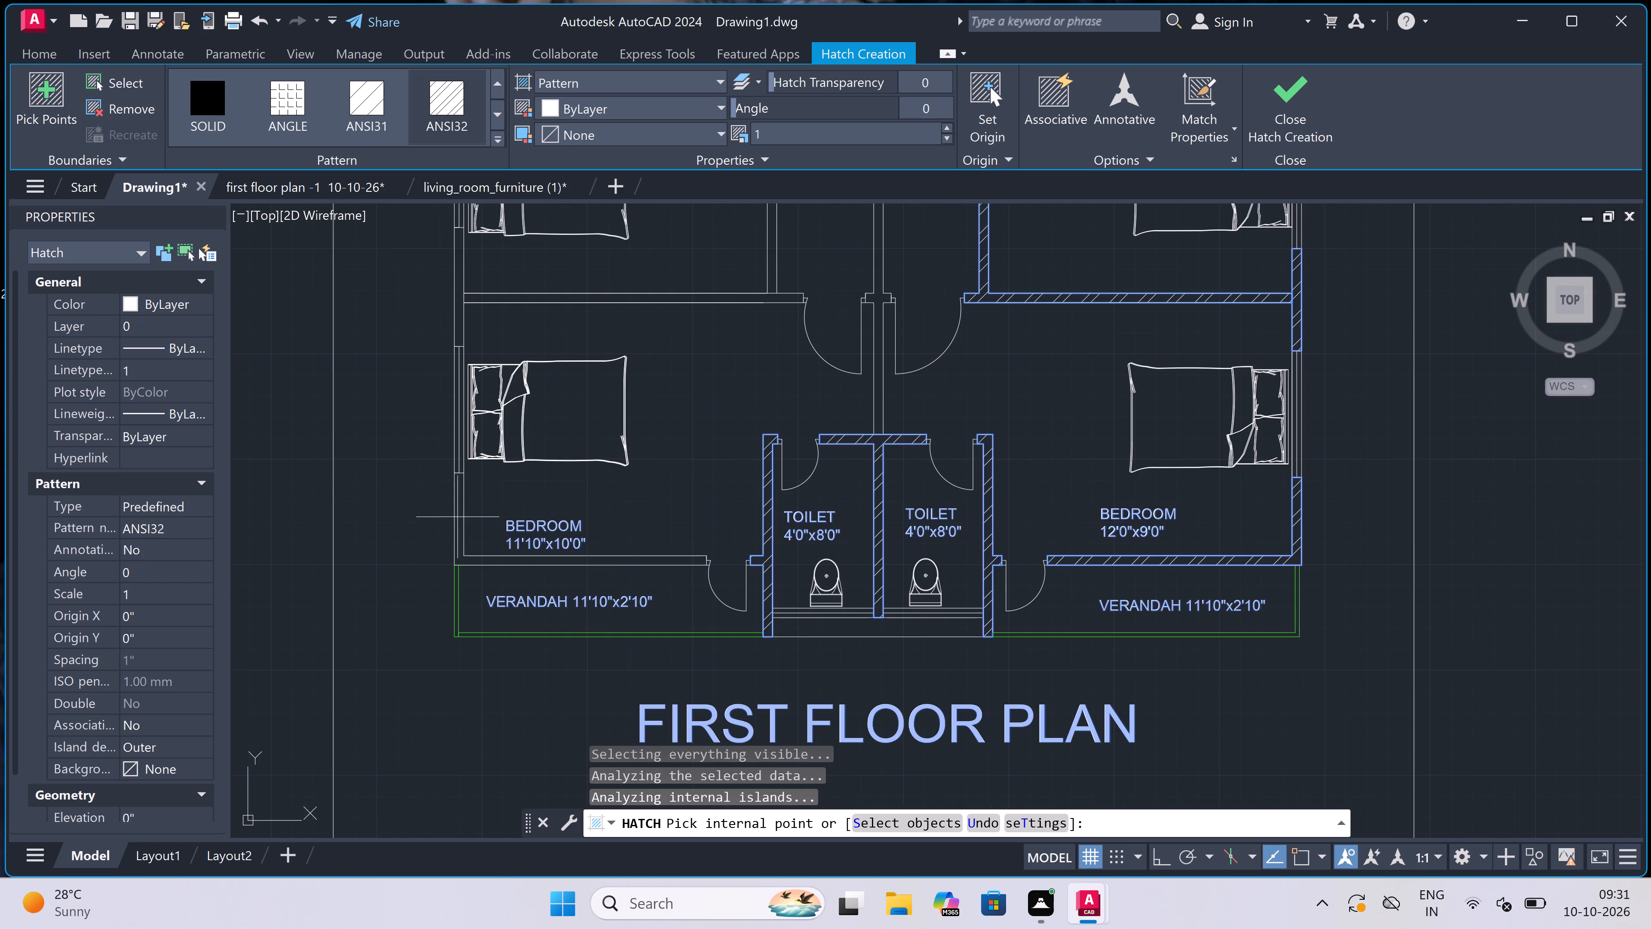
pyautogui.doubleClick(459, 514)
# Hatch the outer wall segment and partition between the left-hand unit's two lower bedrooms, plus the long central wall dividing the units.
pyautogui.scroll(-4, 463, 448)
pyautogui.scroll(1, 463, 384)
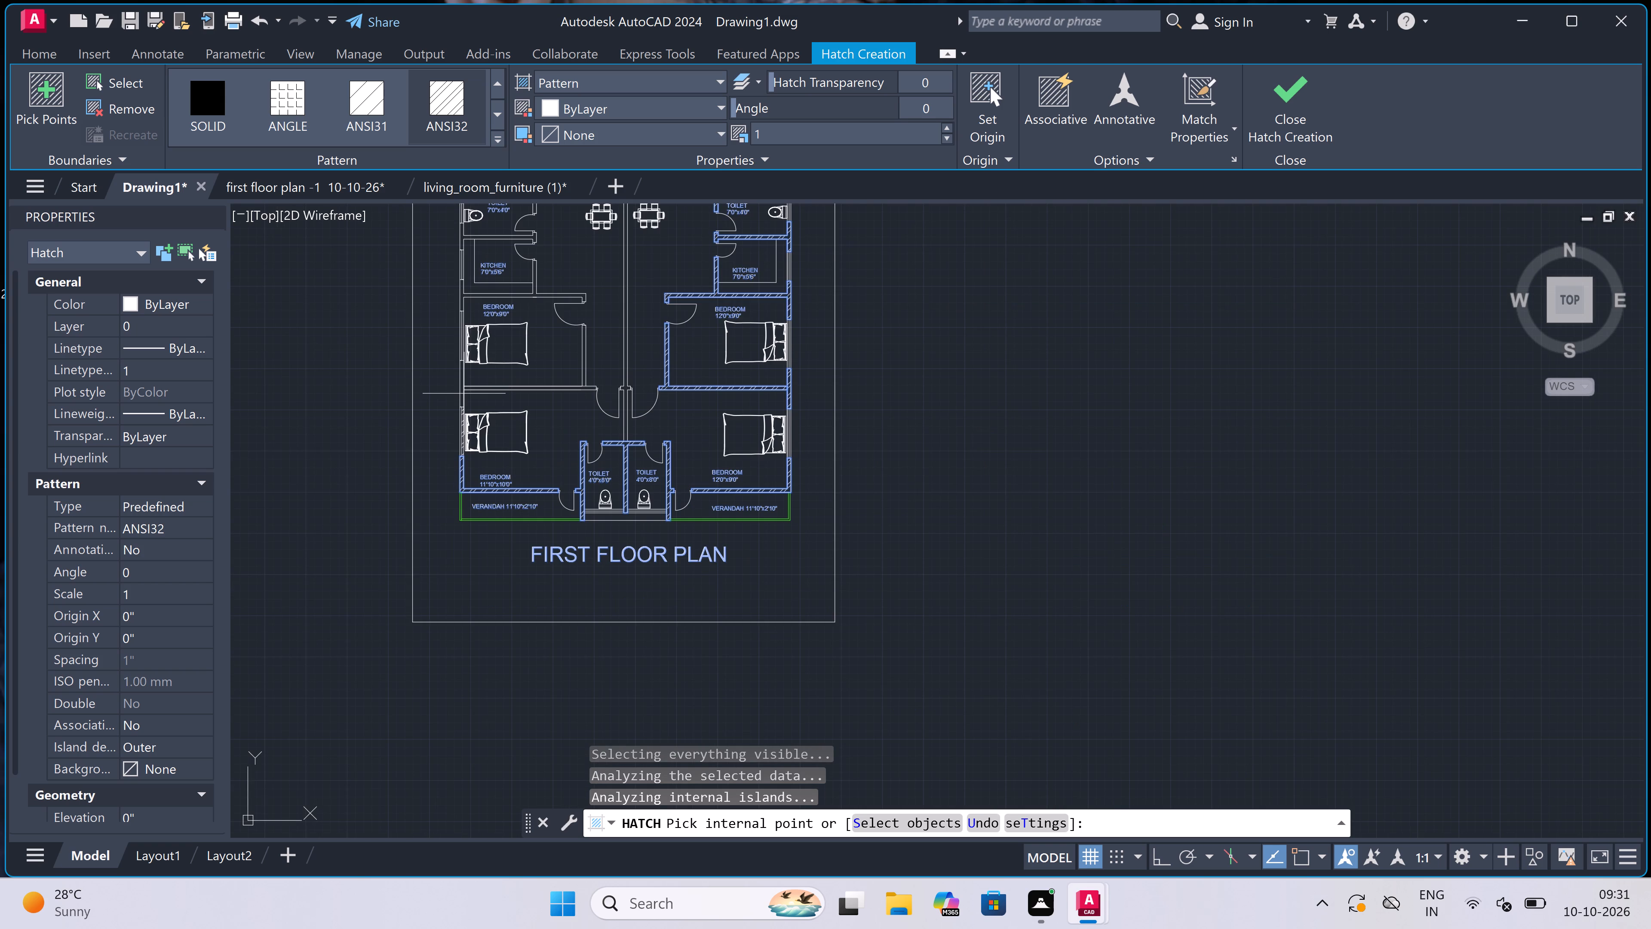
pyautogui.scroll(3, 455, 362)
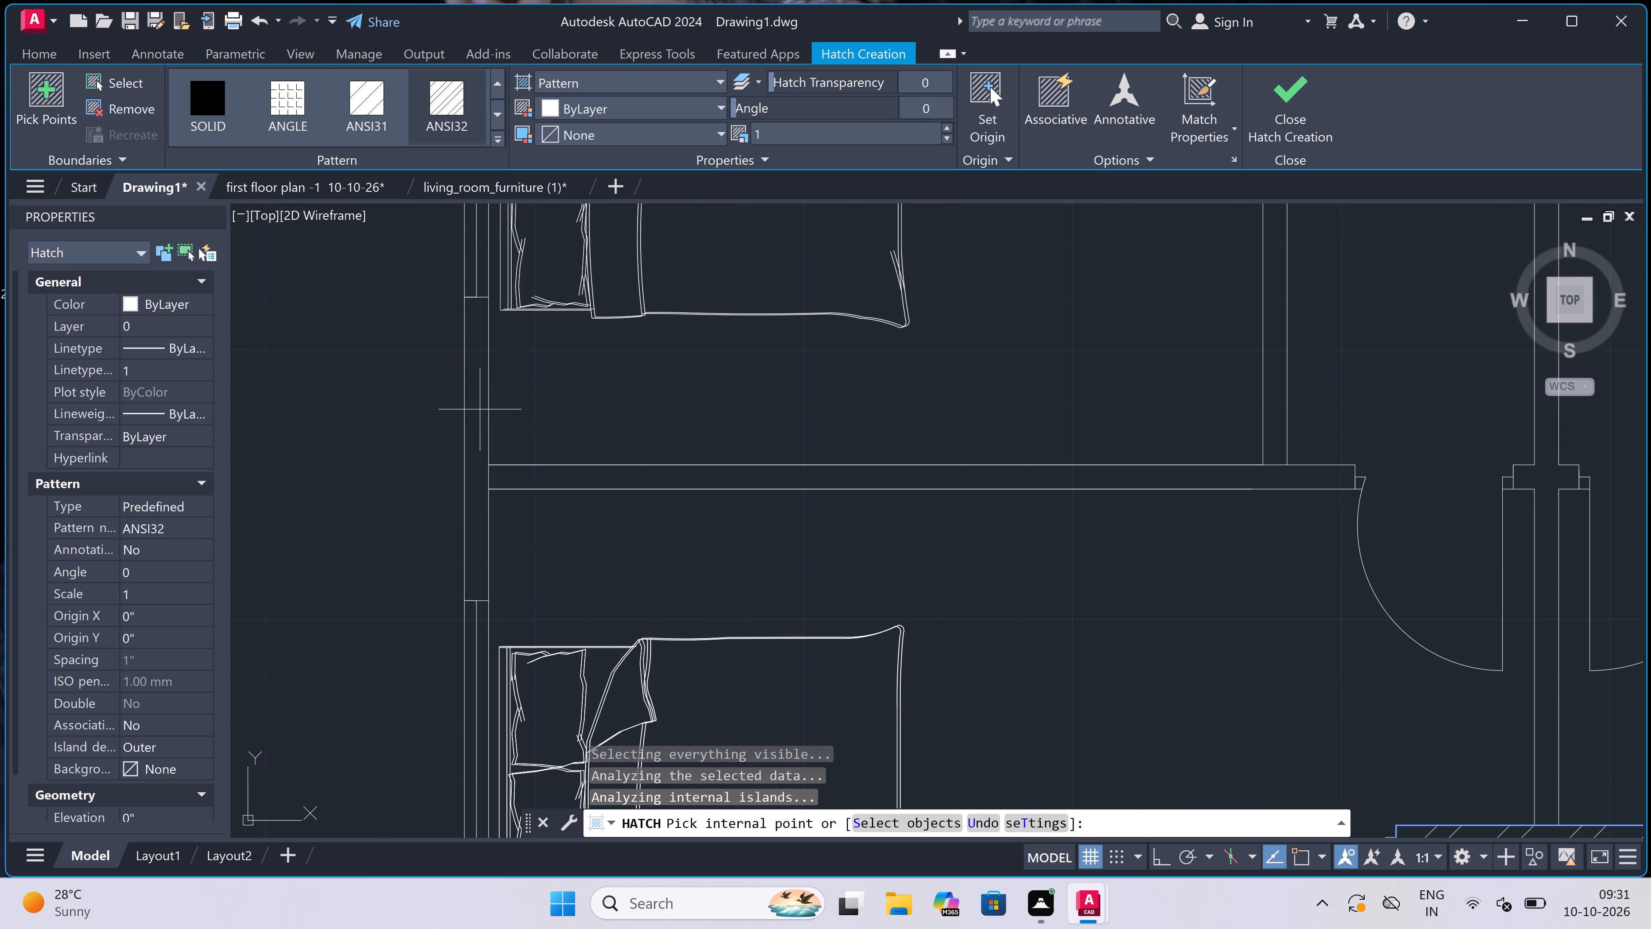
pyautogui.click(480, 409)
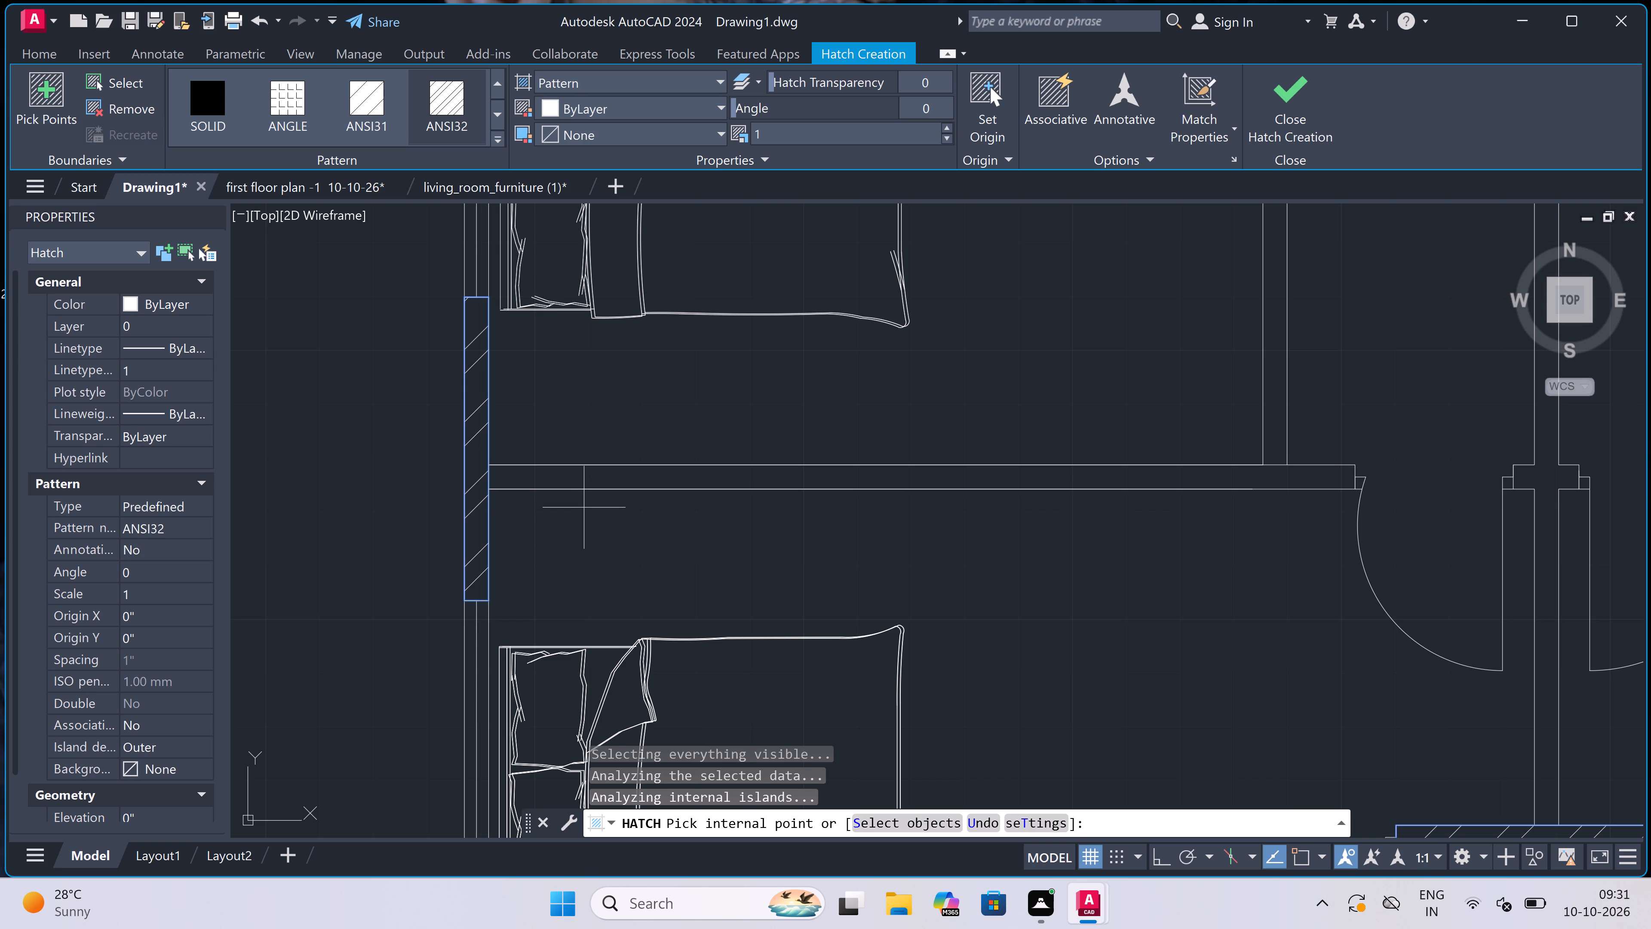
pyautogui.doubleClick(585, 474)
pyautogui.scroll(-5, 586, 474)
pyautogui.scroll(1, 736, 326)
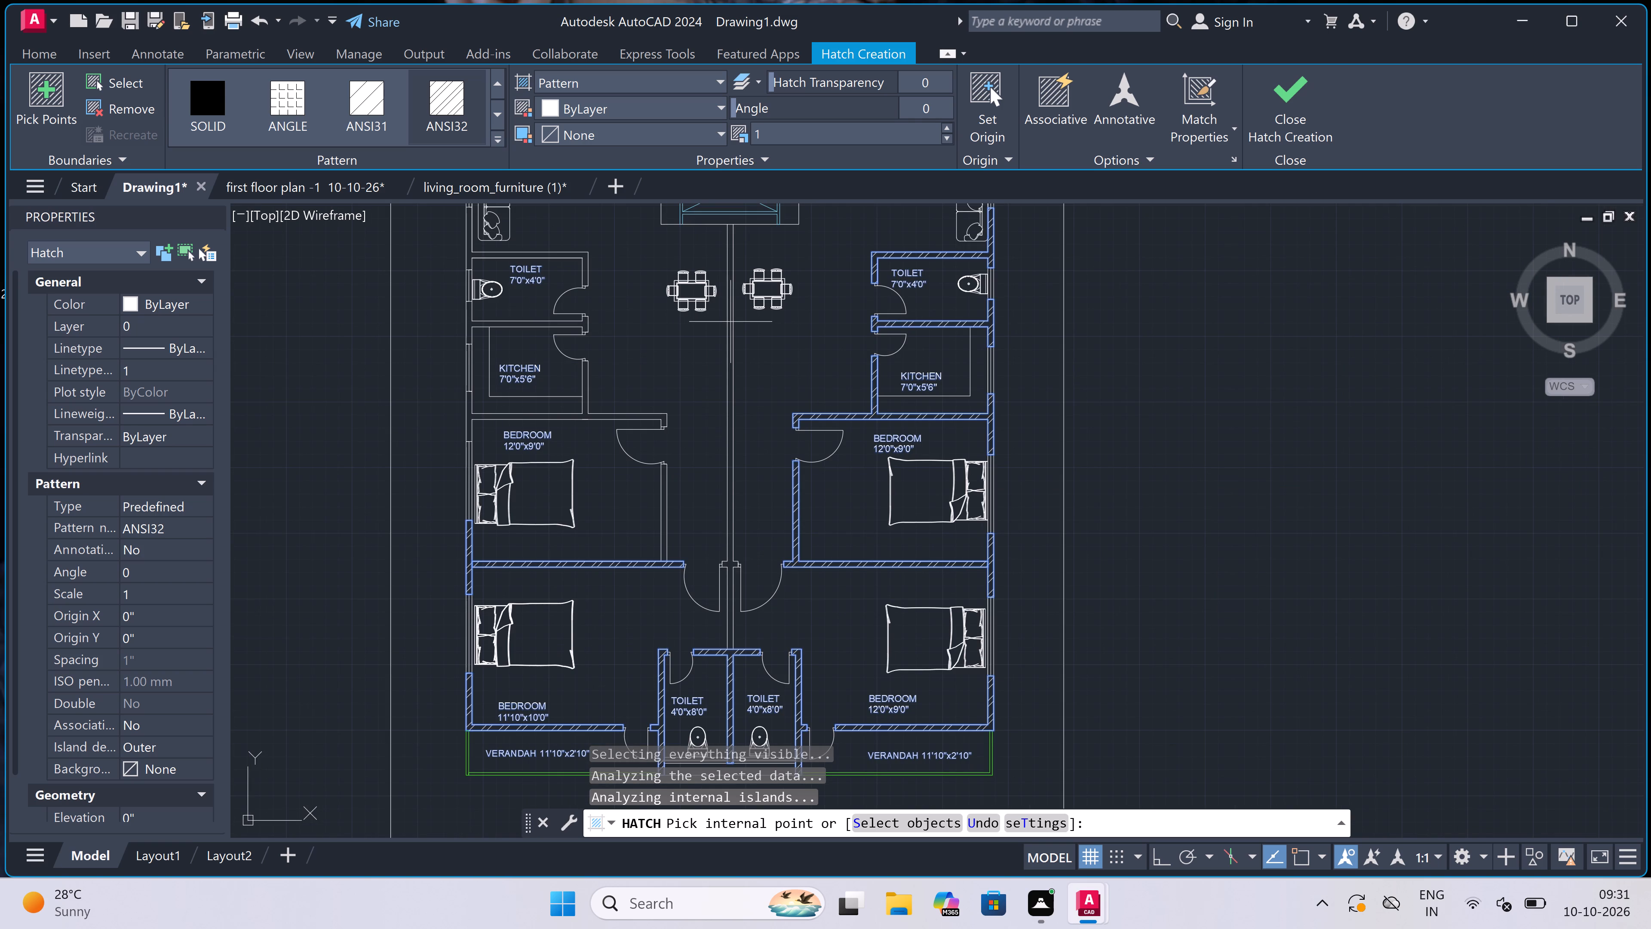
pyautogui.click(730, 320)
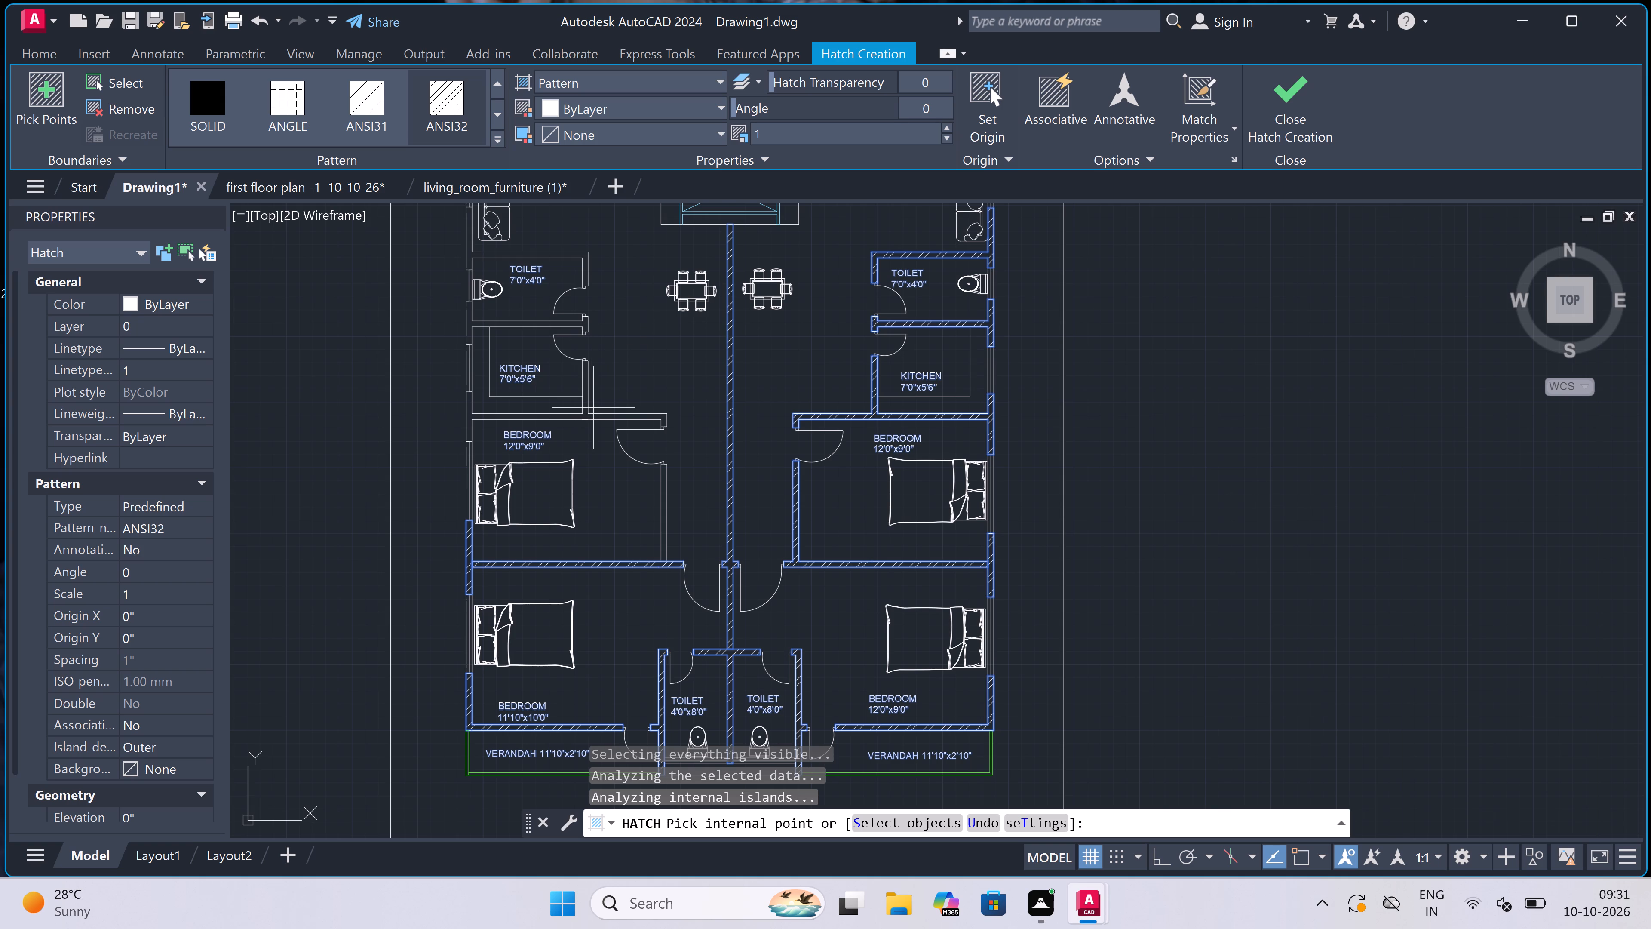
# Hatch the left-hand unit's walls around the kitchen, the side wall of the bedroom below it, and the toilet–kitchen partition.
pyautogui.scroll(1, 593, 409)
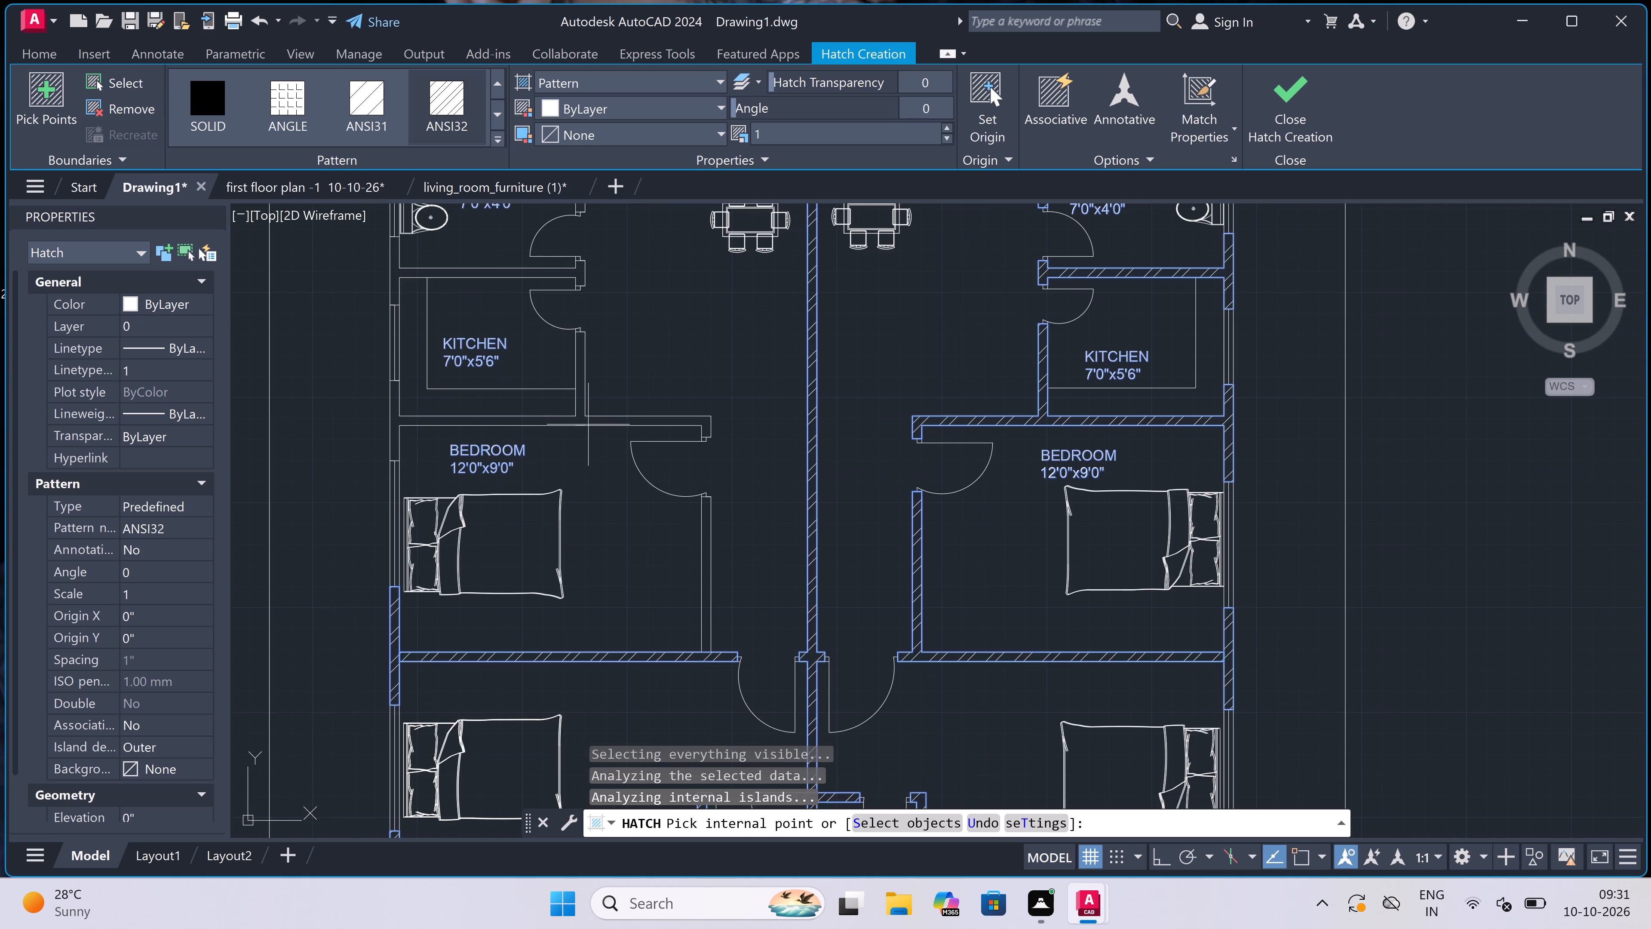
pyautogui.doubleClick(589, 420)
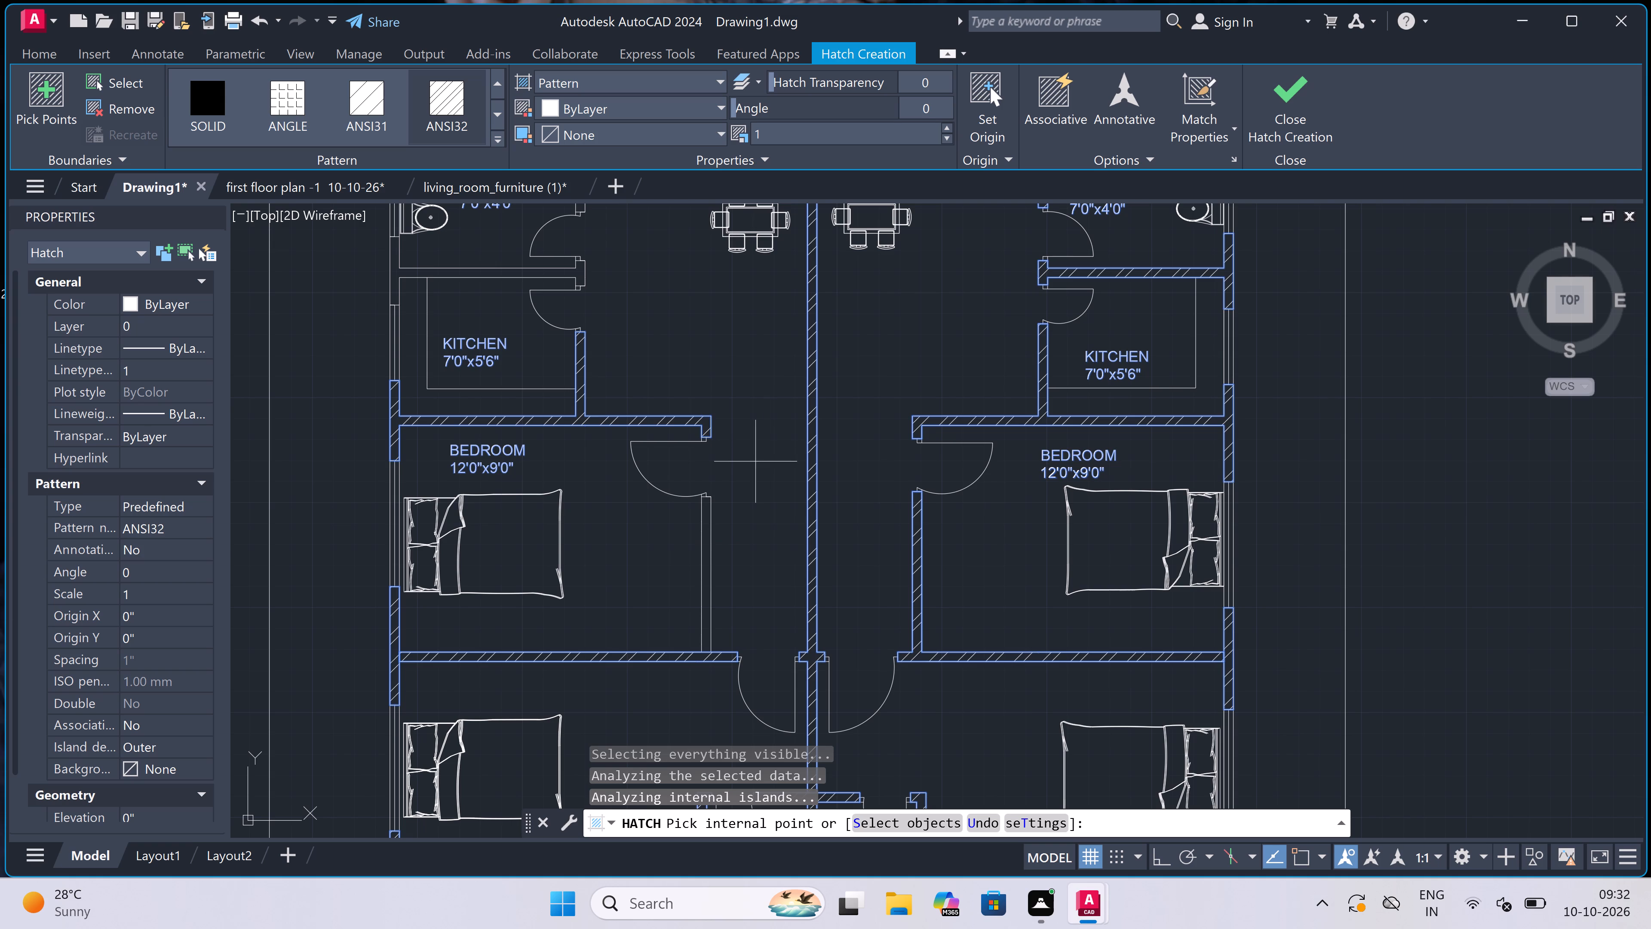
pyautogui.tripleClick(708, 542)
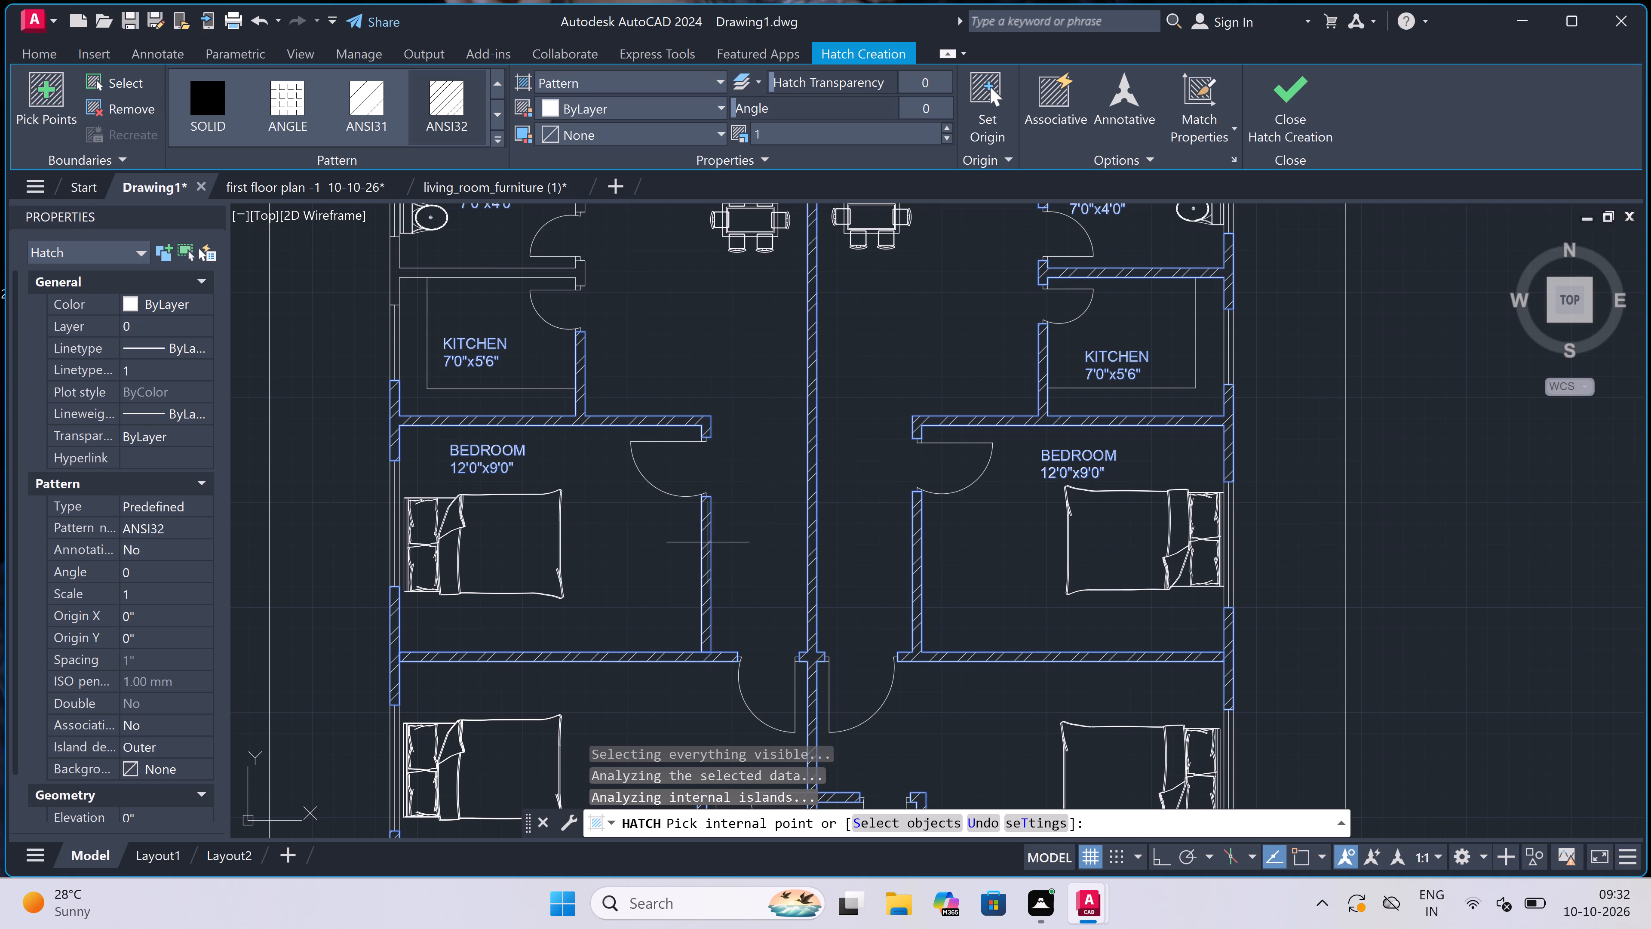
pyautogui.scroll(-2, 706, 541)
pyautogui.scroll(2, 610, 393)
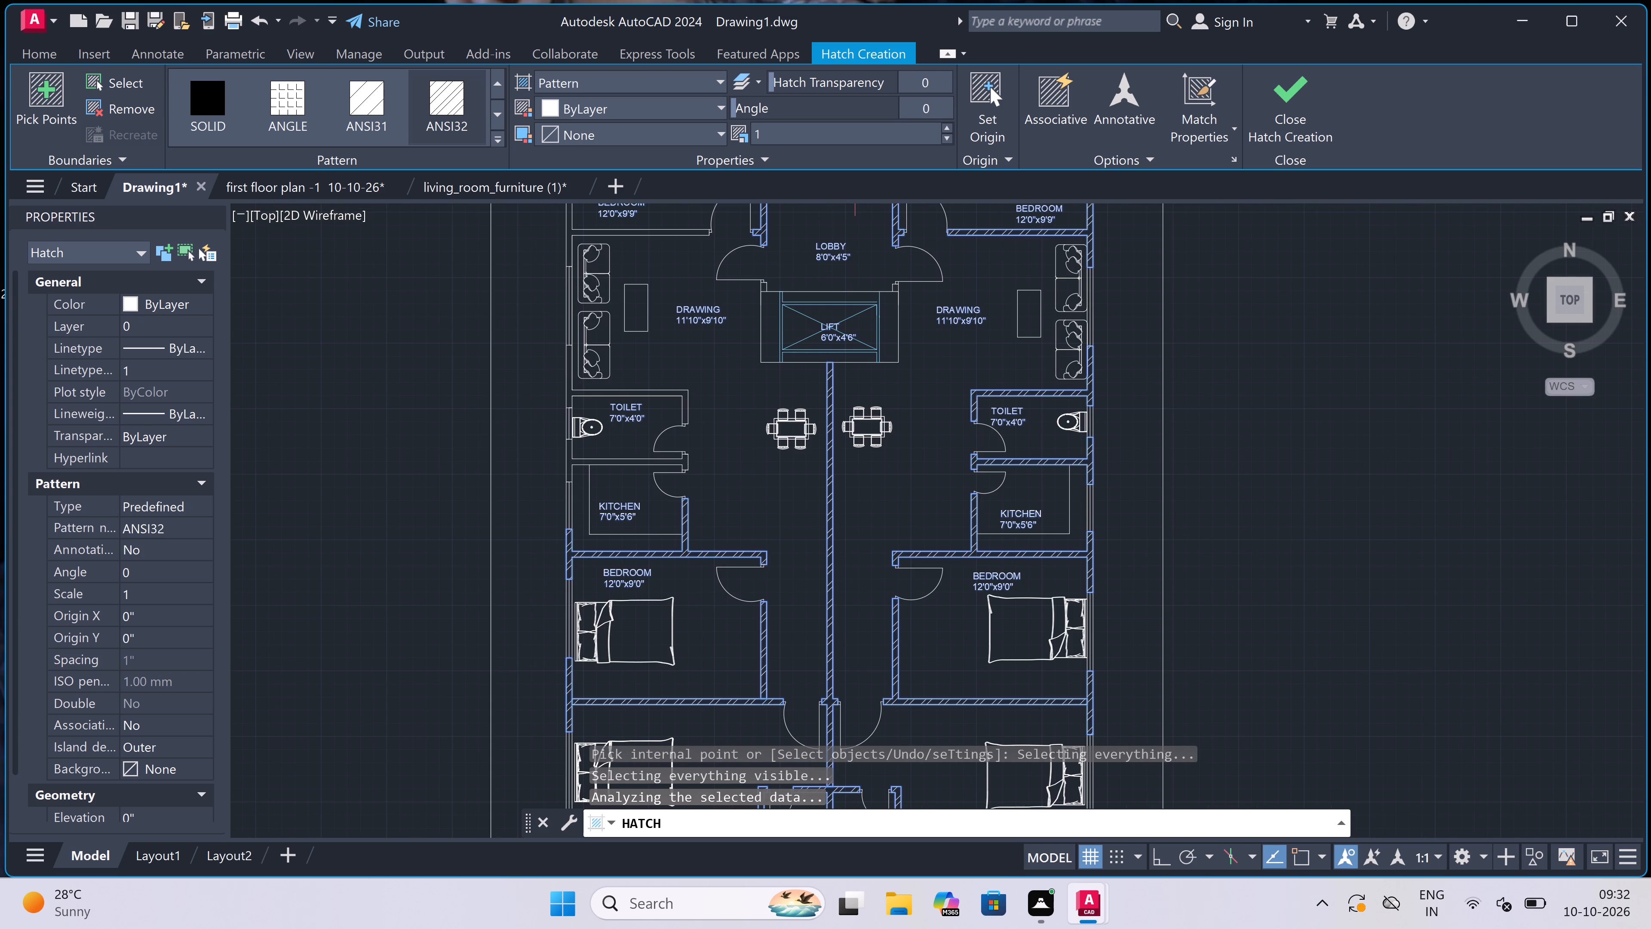
pyautogui.scroll(2, 327, 467)
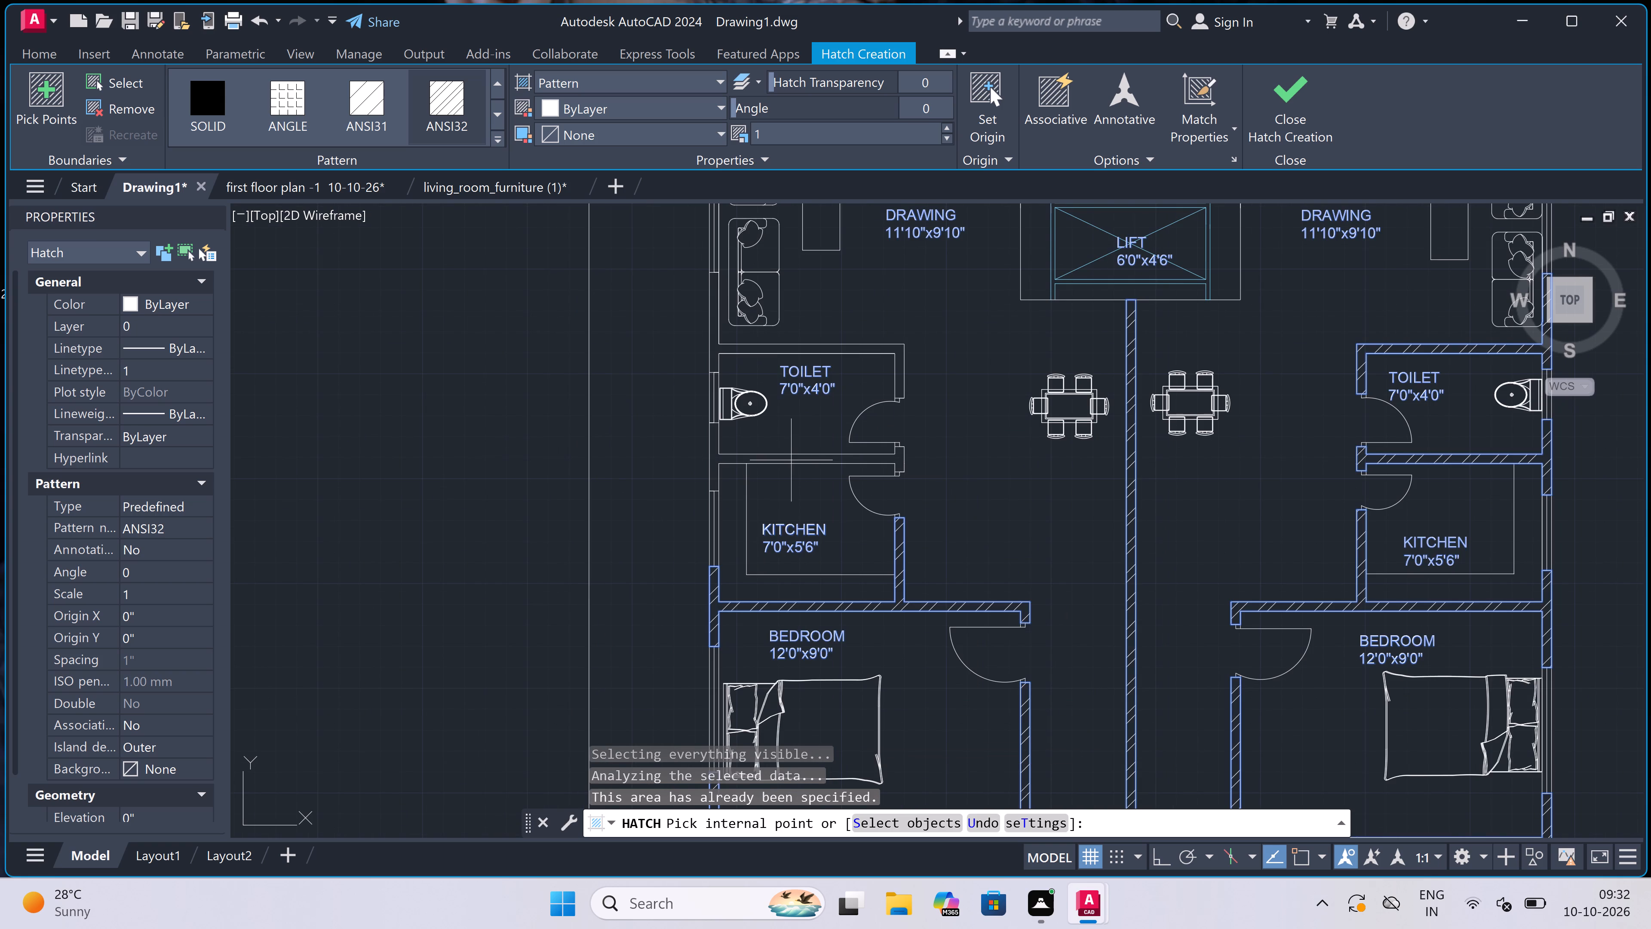
pyautogui.scroll(1, 810, 457)
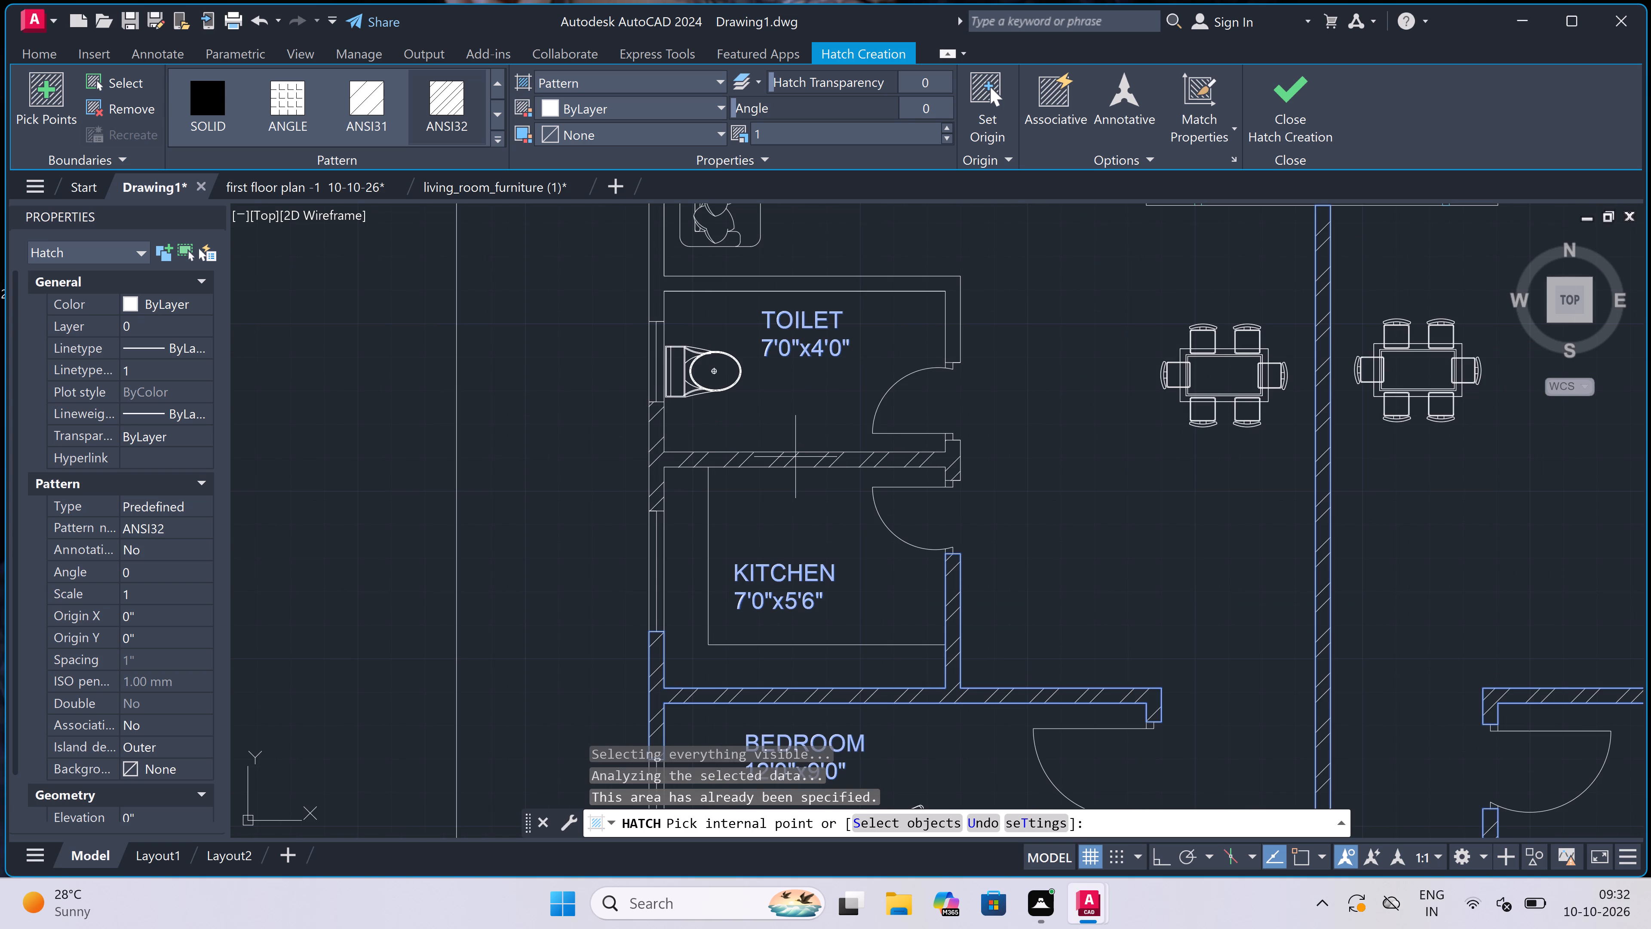
pyautogui.click(795, 457)
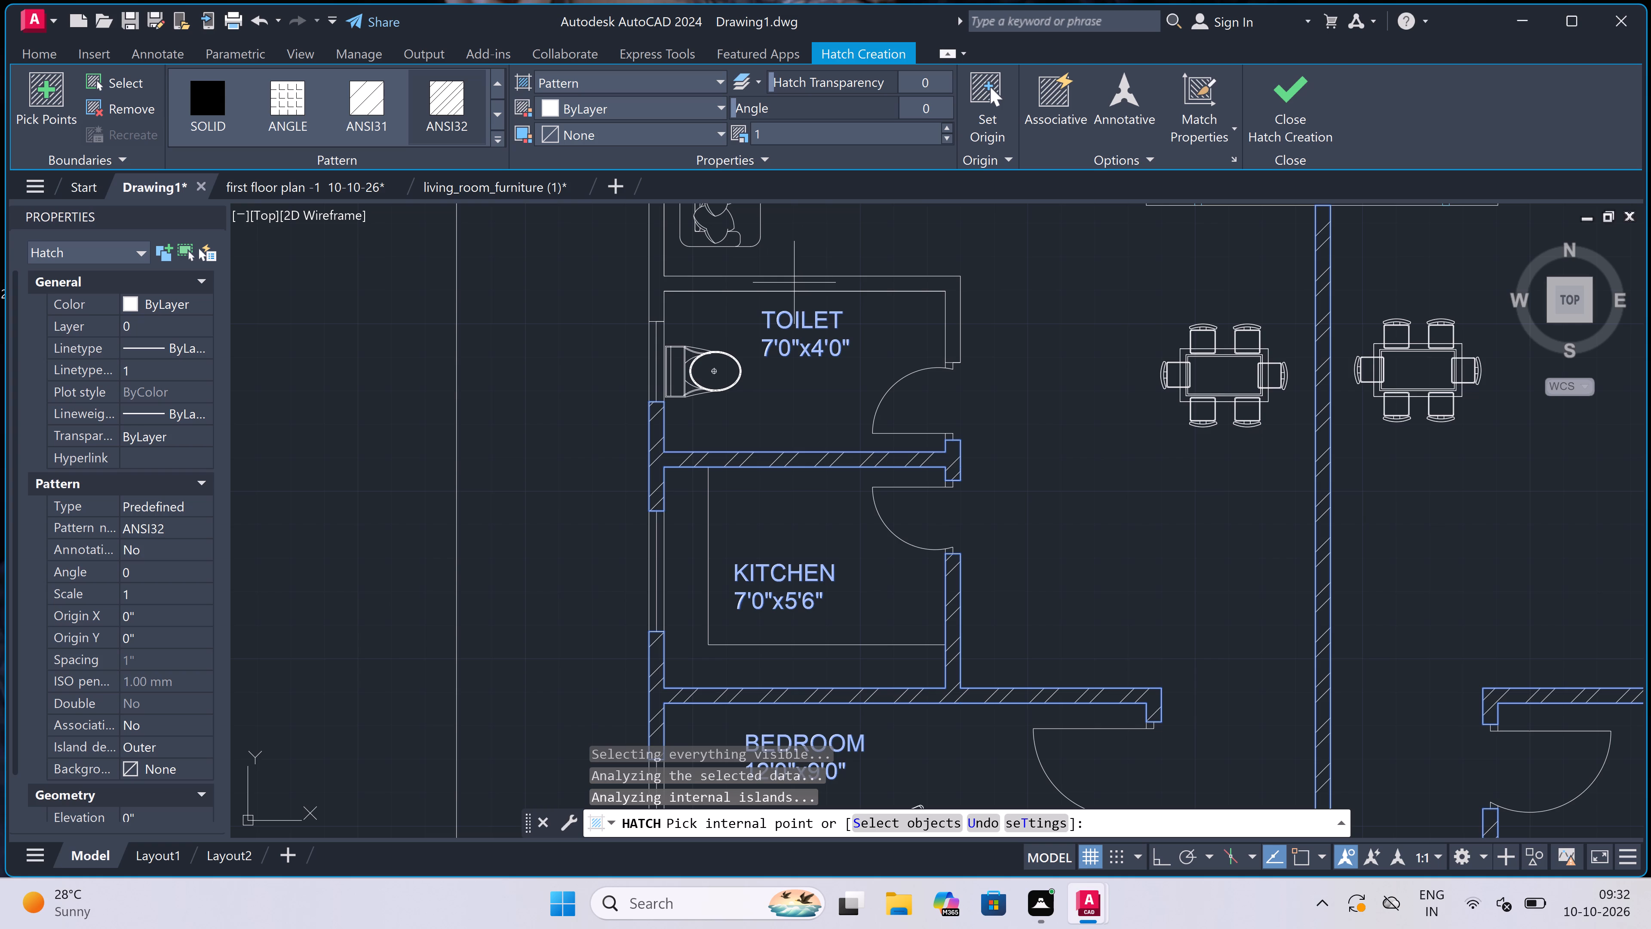
# Hatch the left-hand wall between the upper bedroom and drawing room and the walls above the toilet, and end the Hatch command.
pyautogui.scroll(-3, 792, 293)
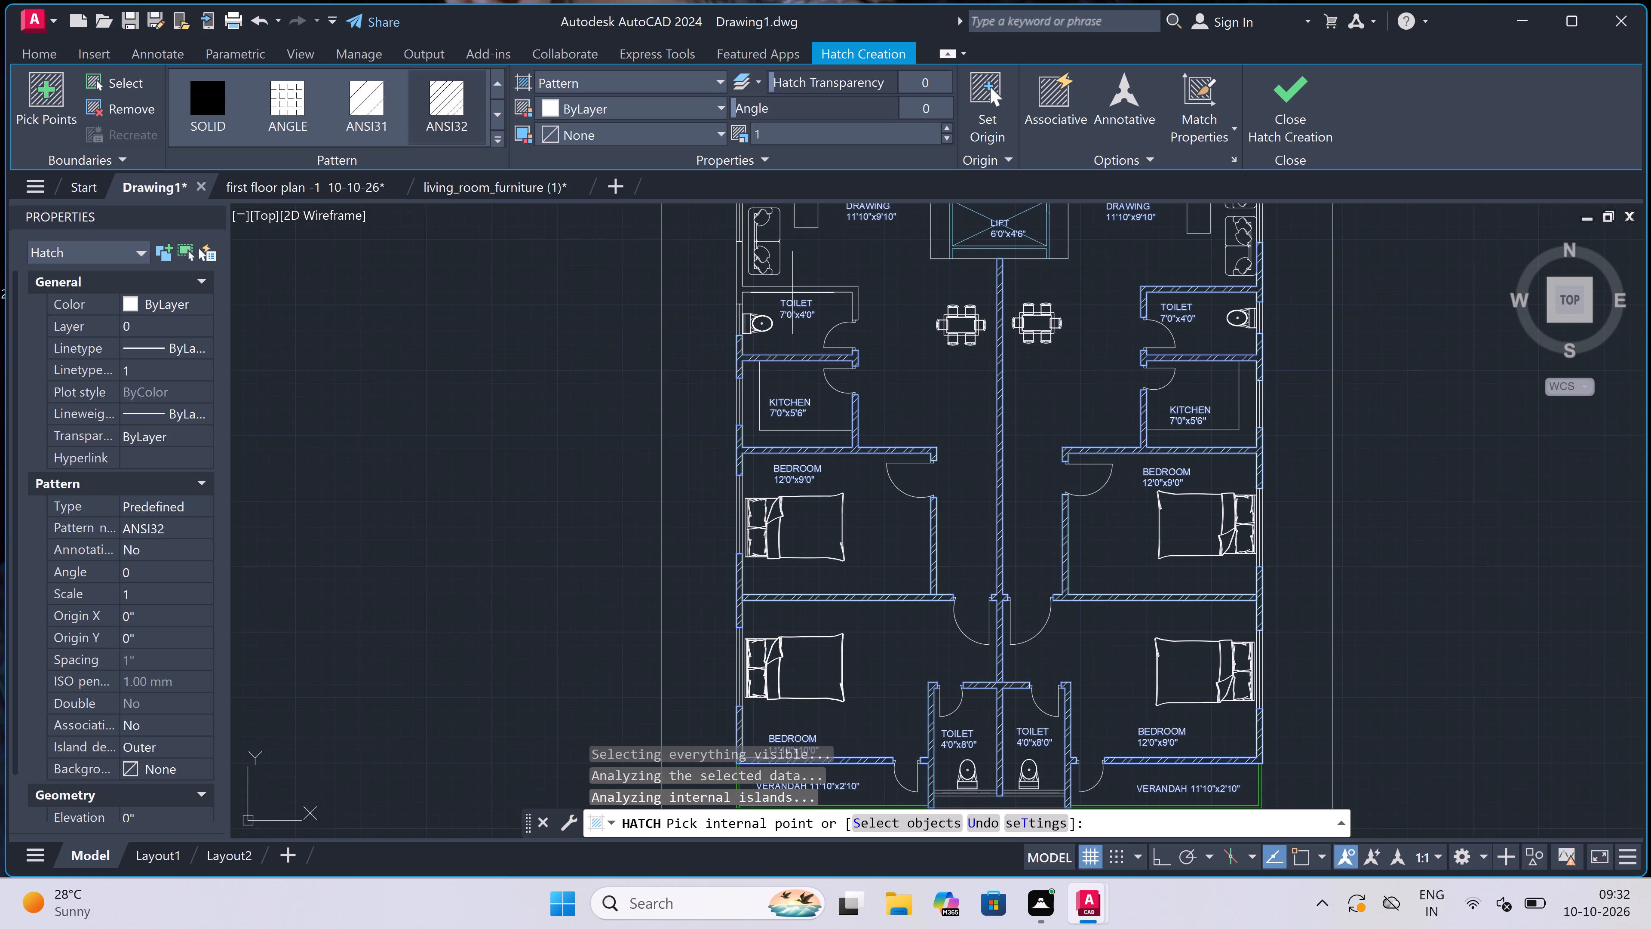
pyautogui.scroll(-4, 792, 293)
pyautogui.scroll(-5, 775, 413)
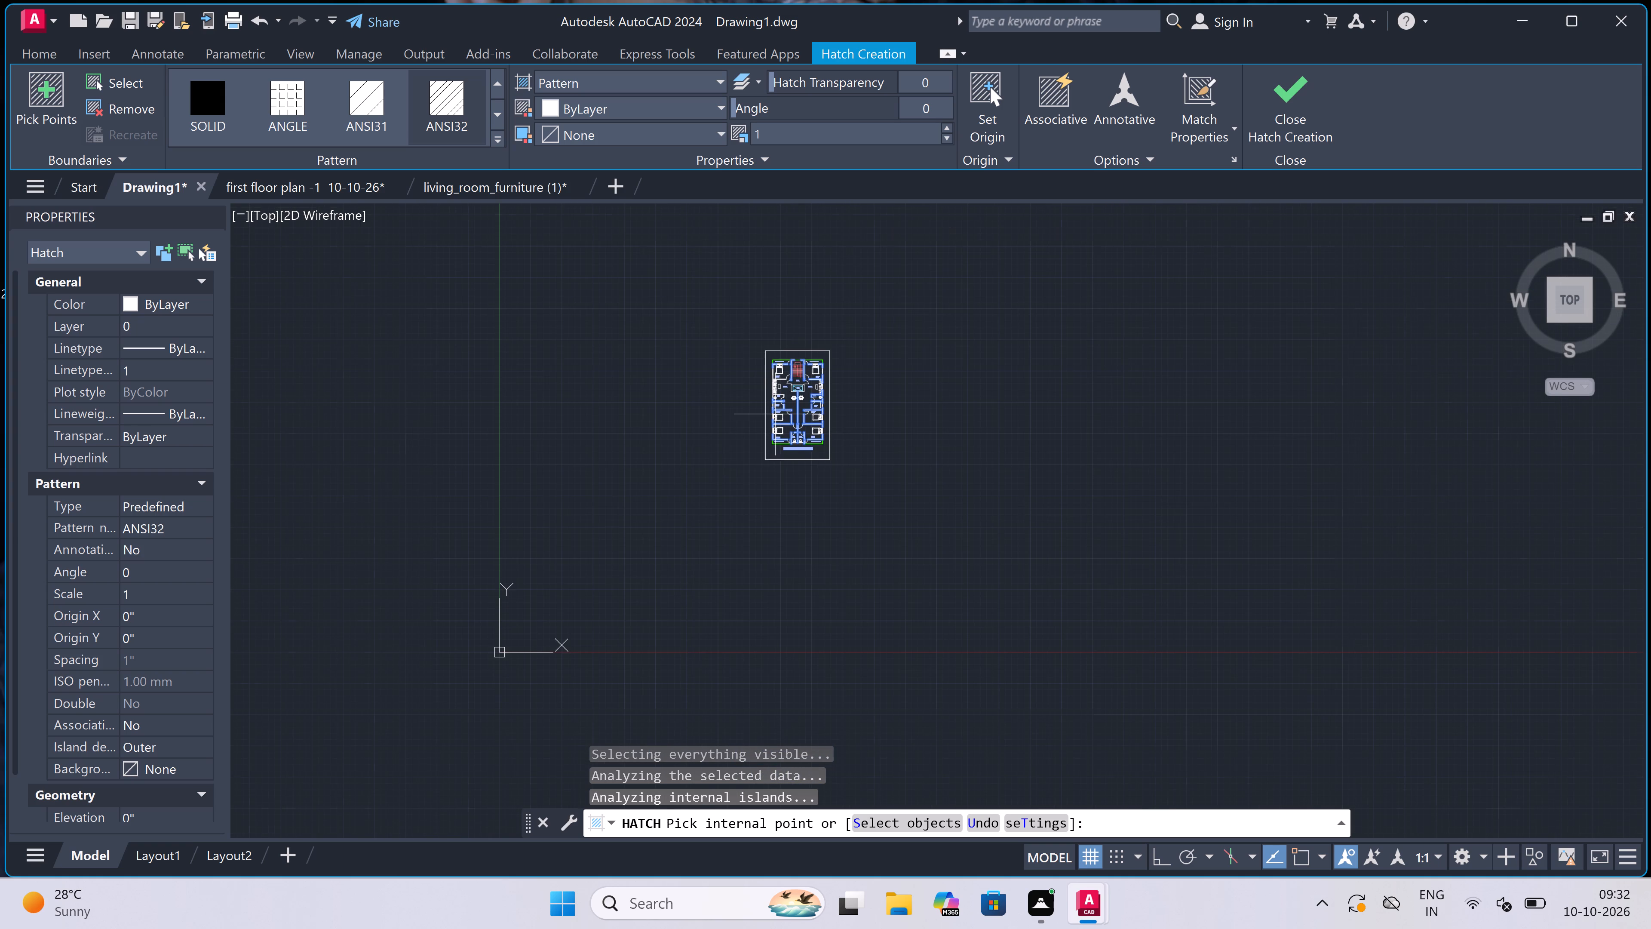
pyautogui.scroll(5, 787, 363)
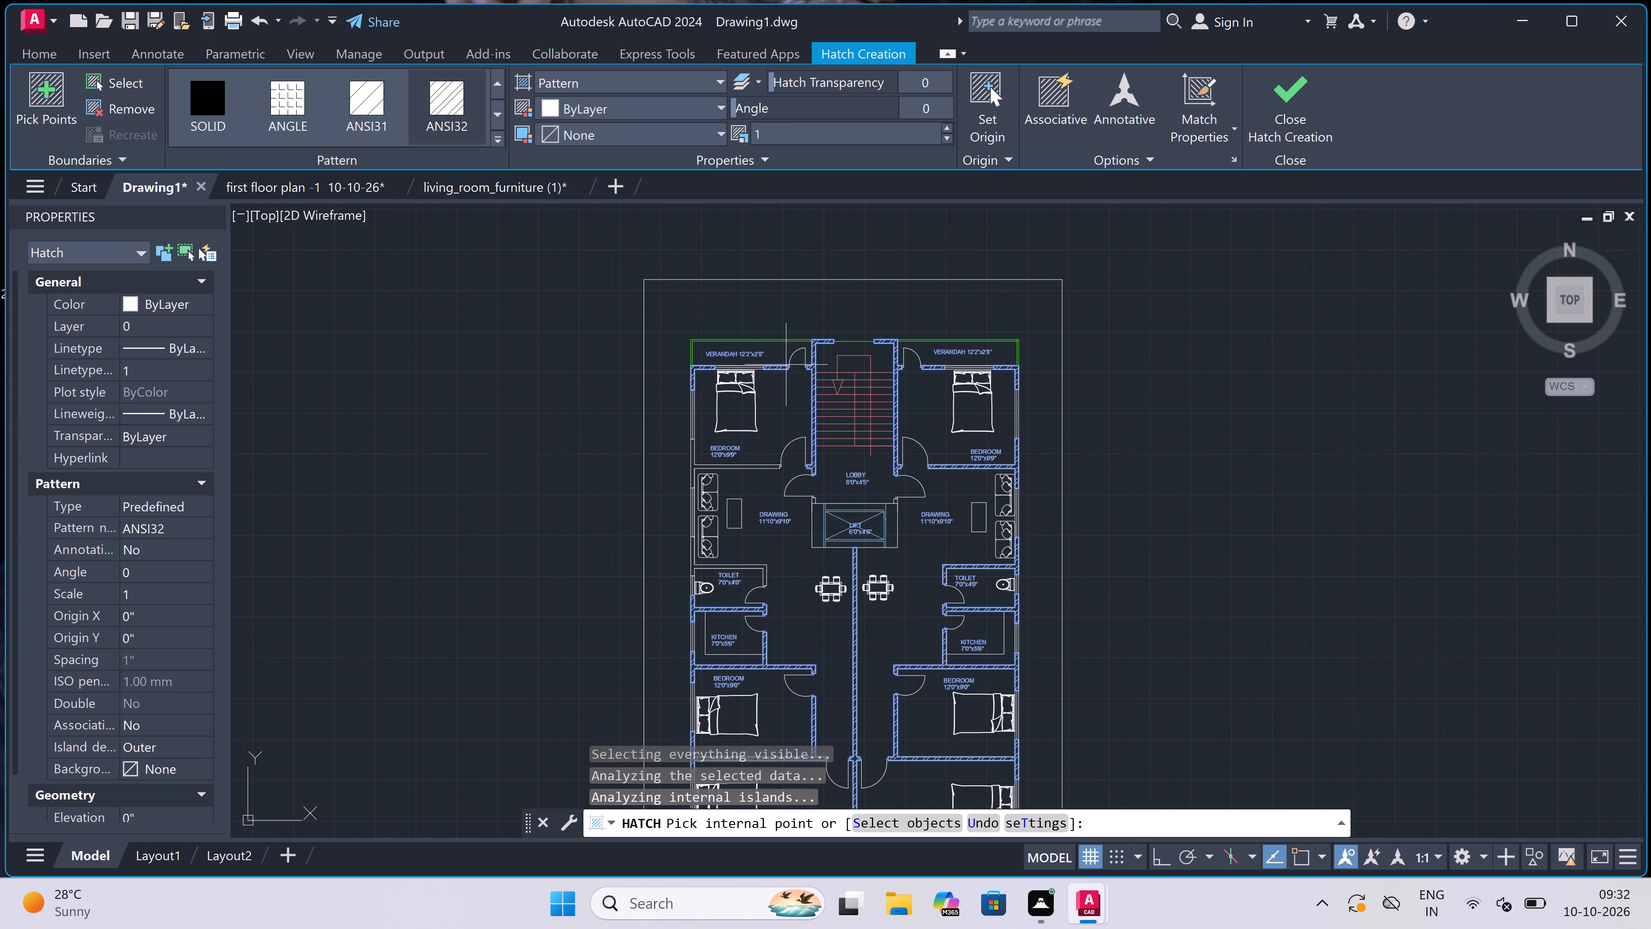
pyautogui.scroll(1, 709, 459)
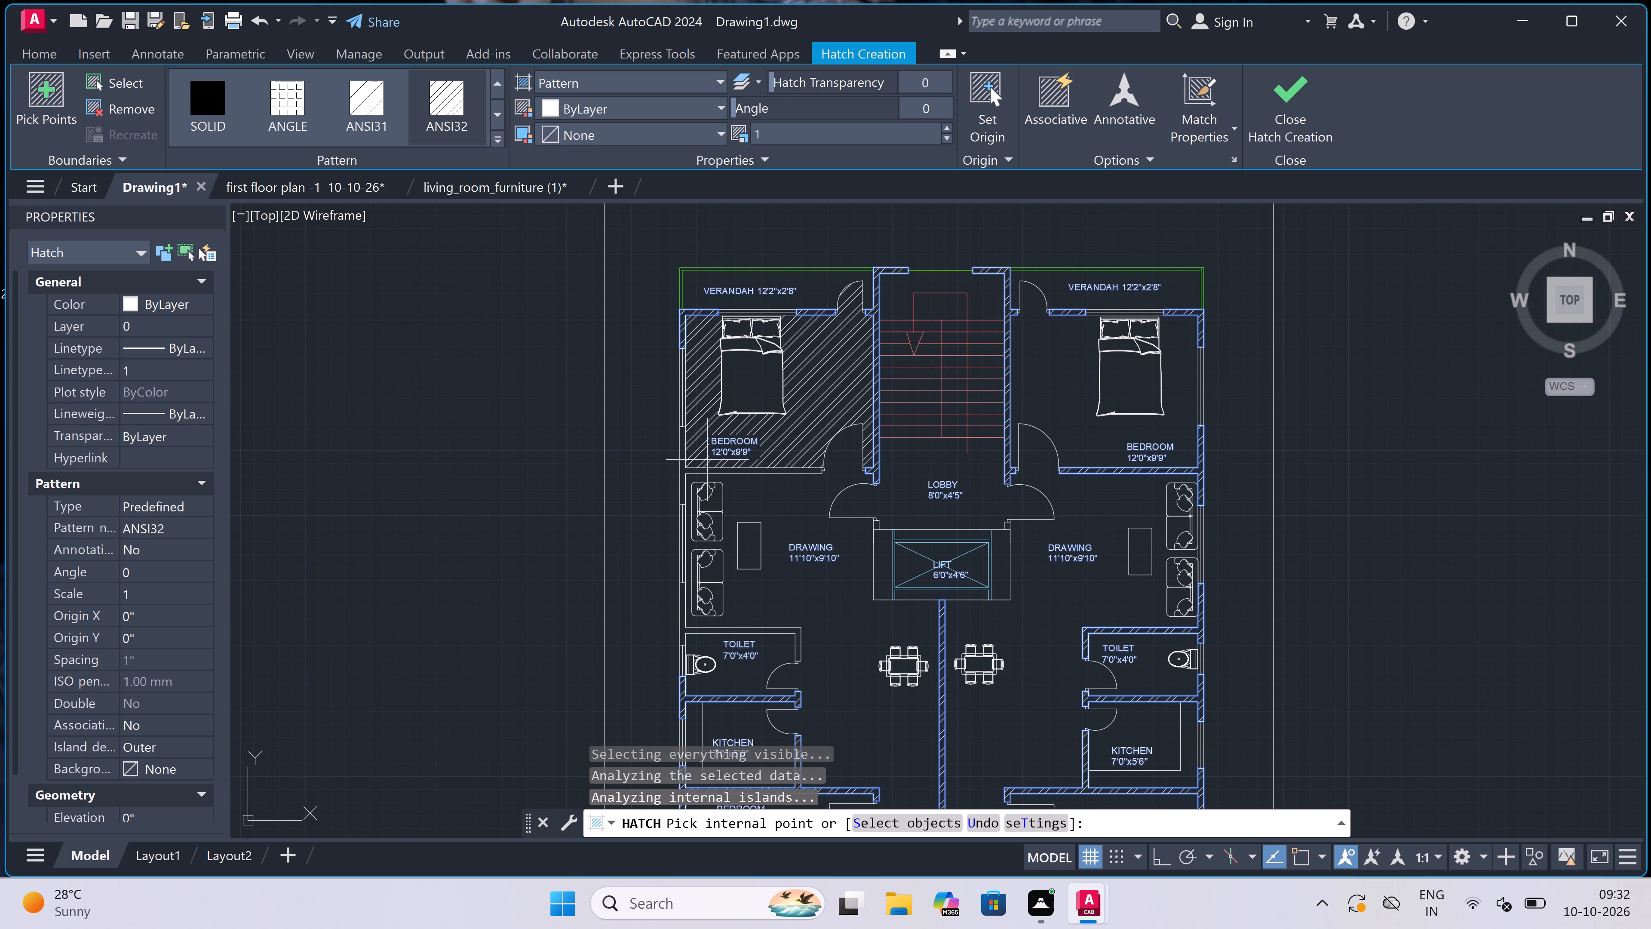
pyautogui.doubleClick(683, 468)
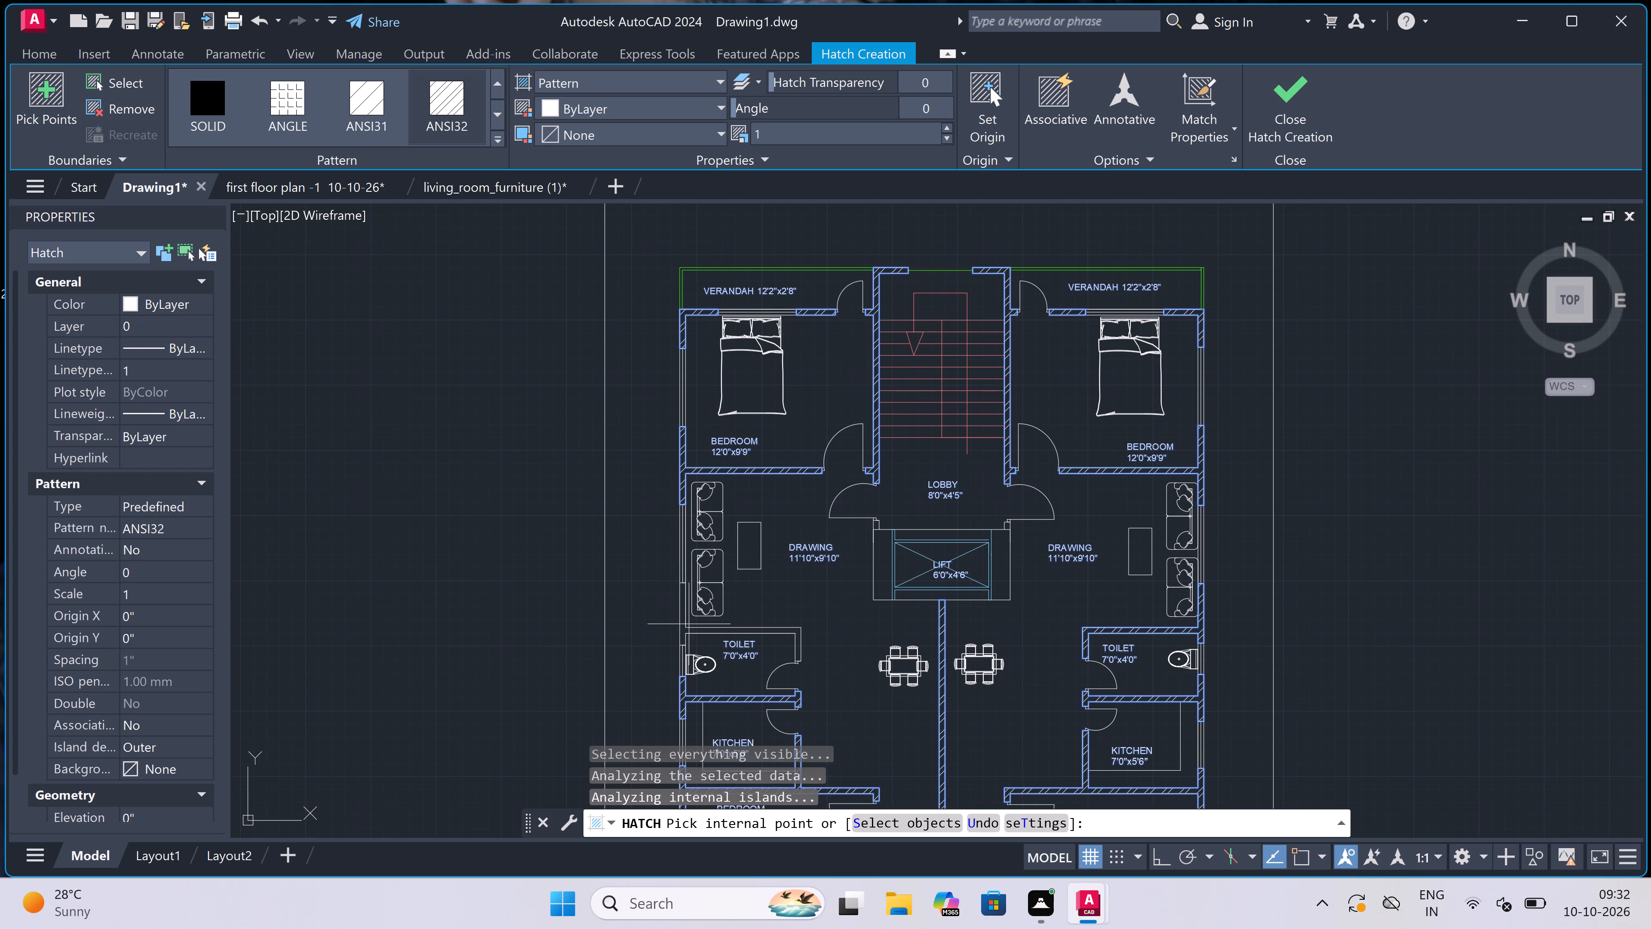
pyautogui.scroll(2, 678, 621)
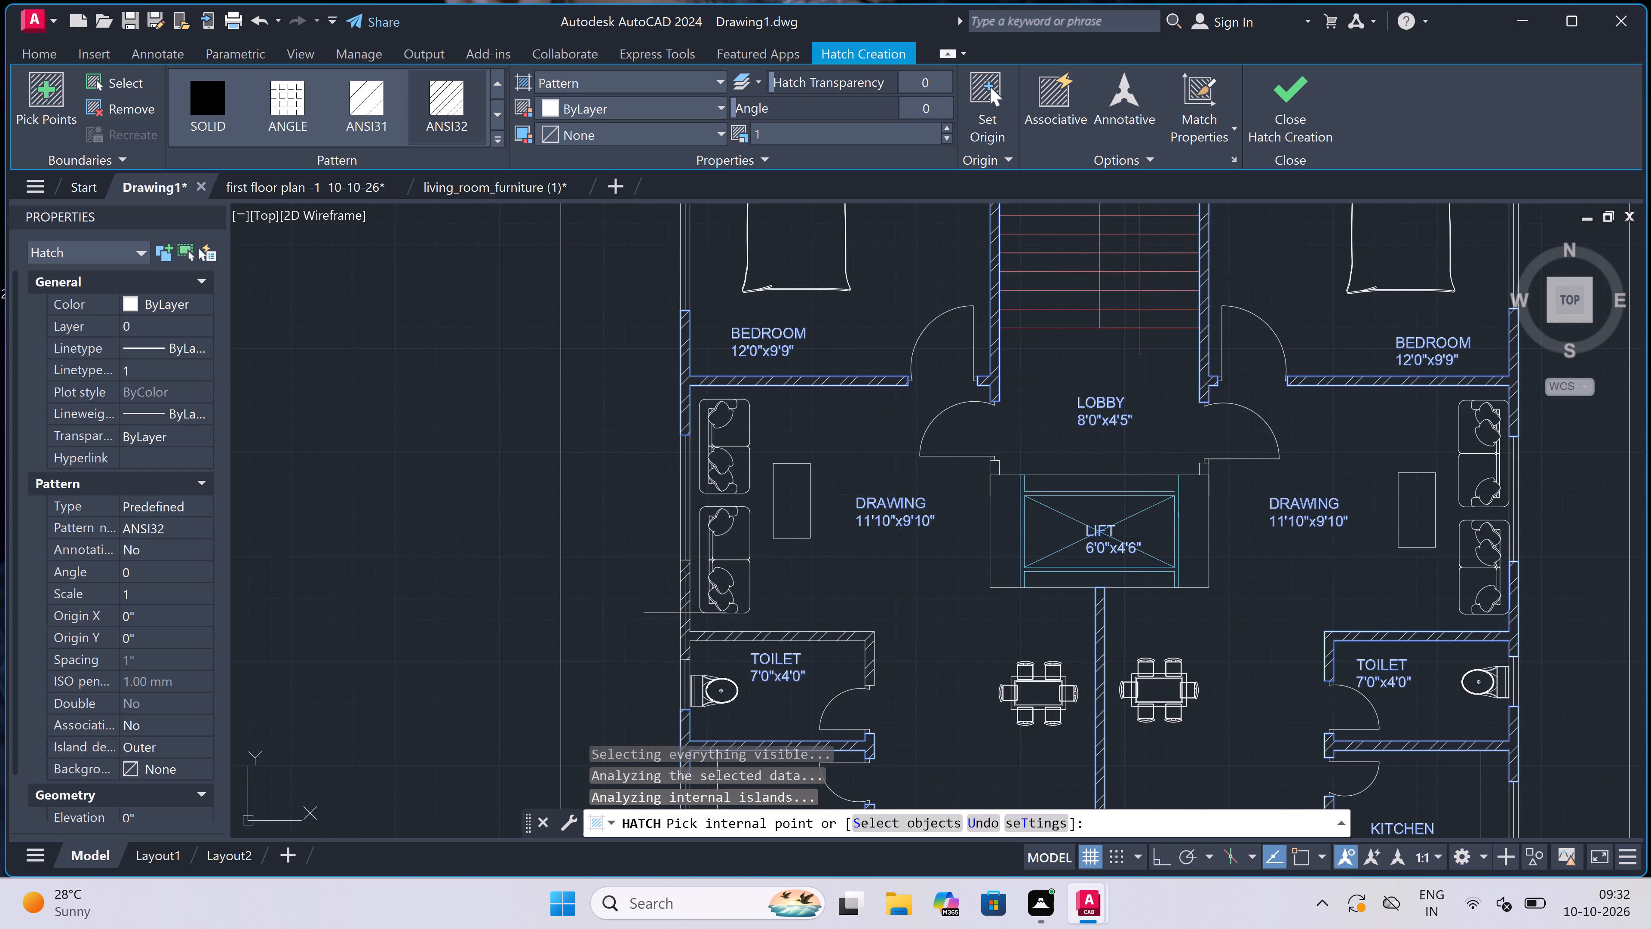
pyautogui.click(685, 612)
pyautogui.scroll(-3, 709, 462)
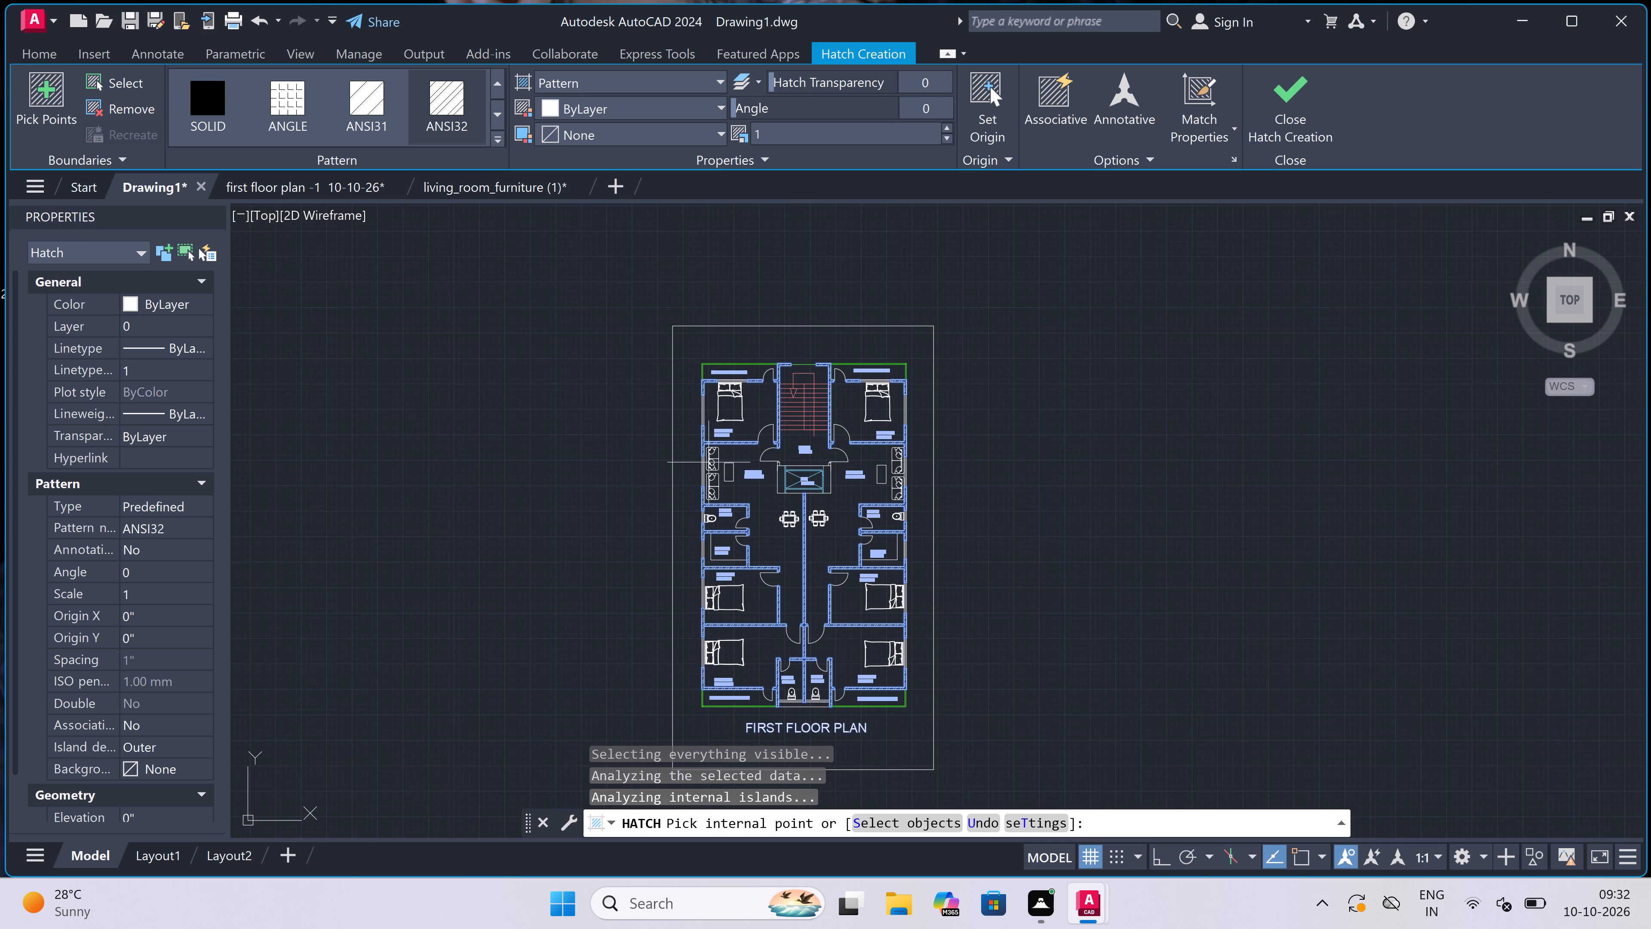
pyautogui.scroll(-2, 815, 432)
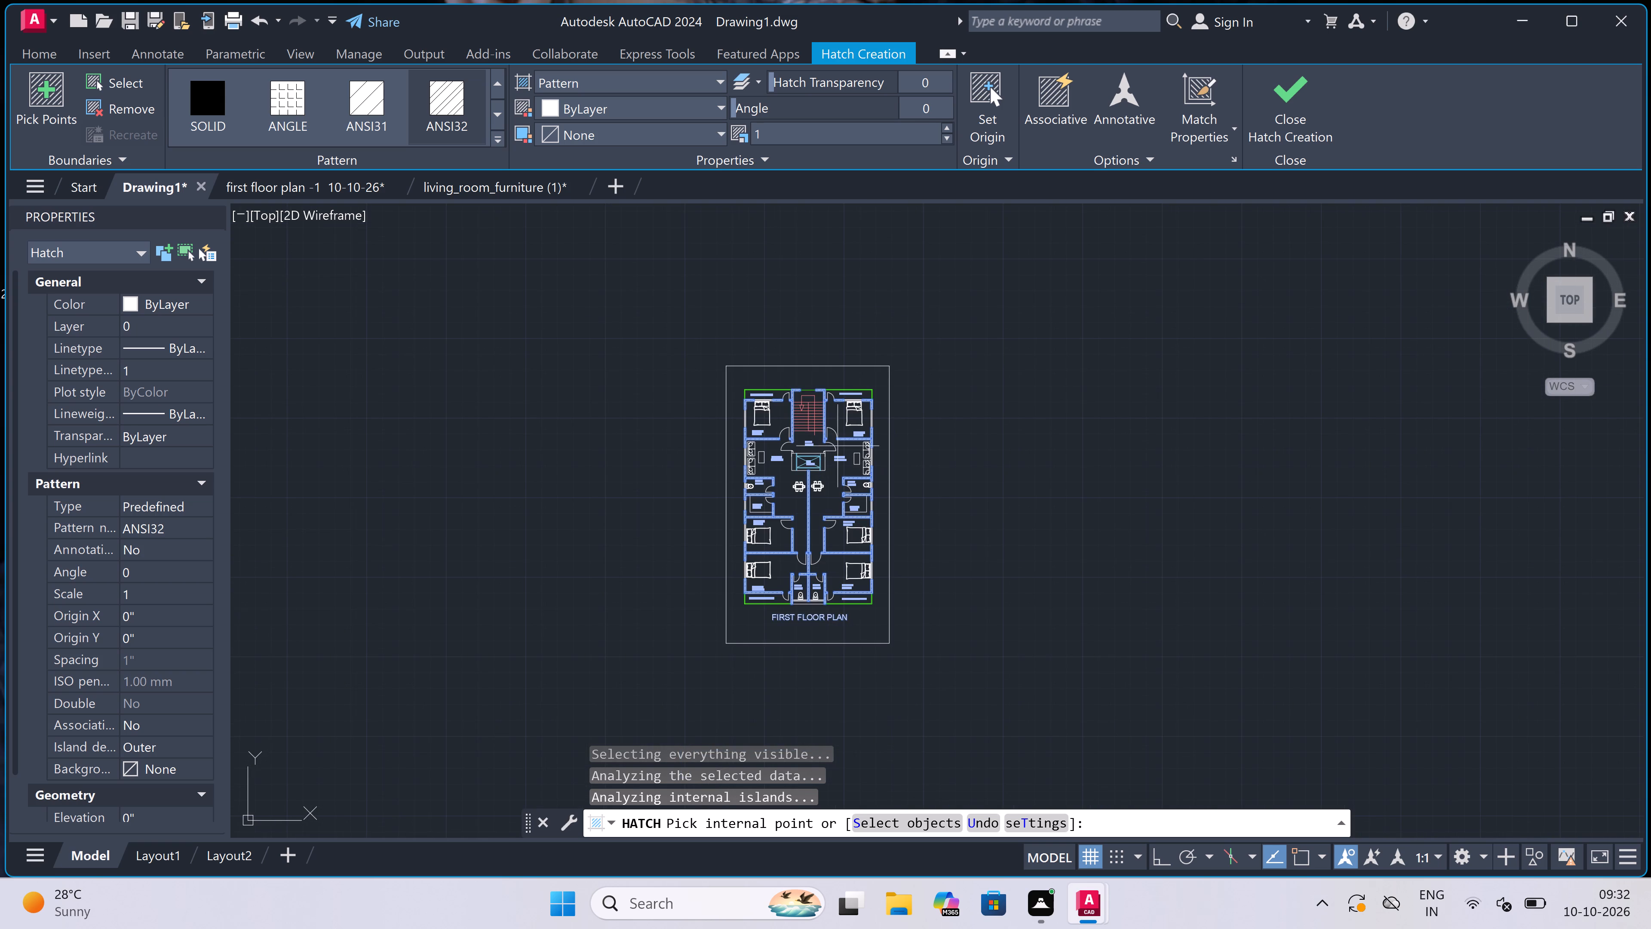
pyautogui.press('Escape')
# Inspect the wall hatching across the first floor plan, checking closely around the staircase, lobby, lift and central dividing wall.
pyautogui.scroll(2, 875, 501)
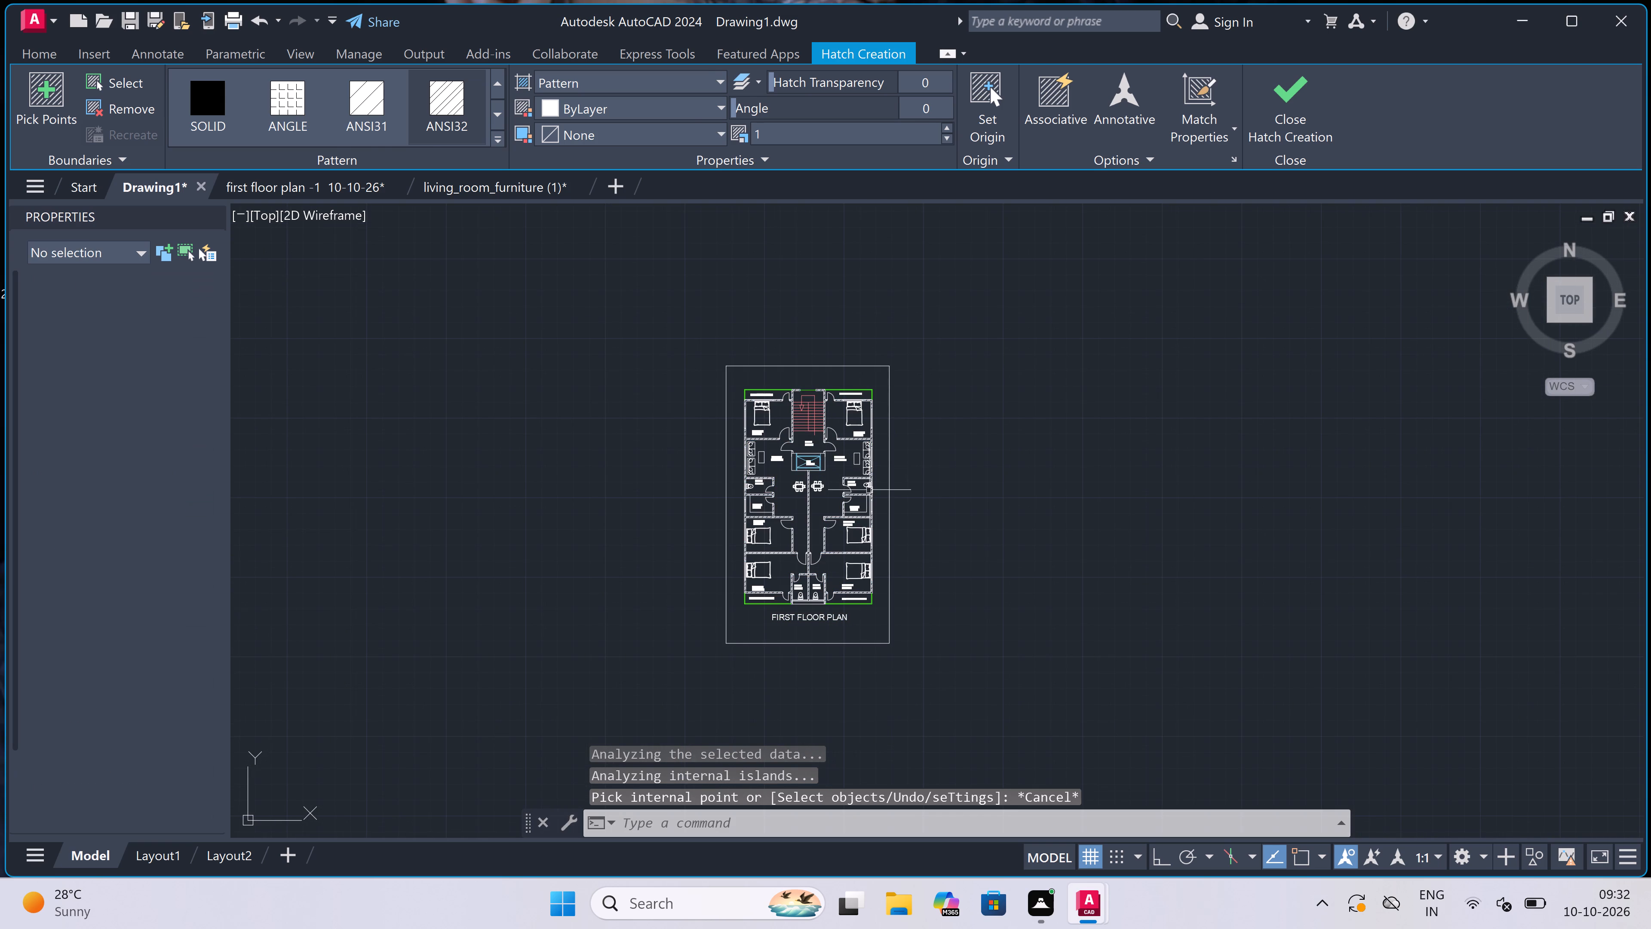
pyautogui.scroll(2, 850, 463)
pyautogui.scroll(-3, 781, 396)
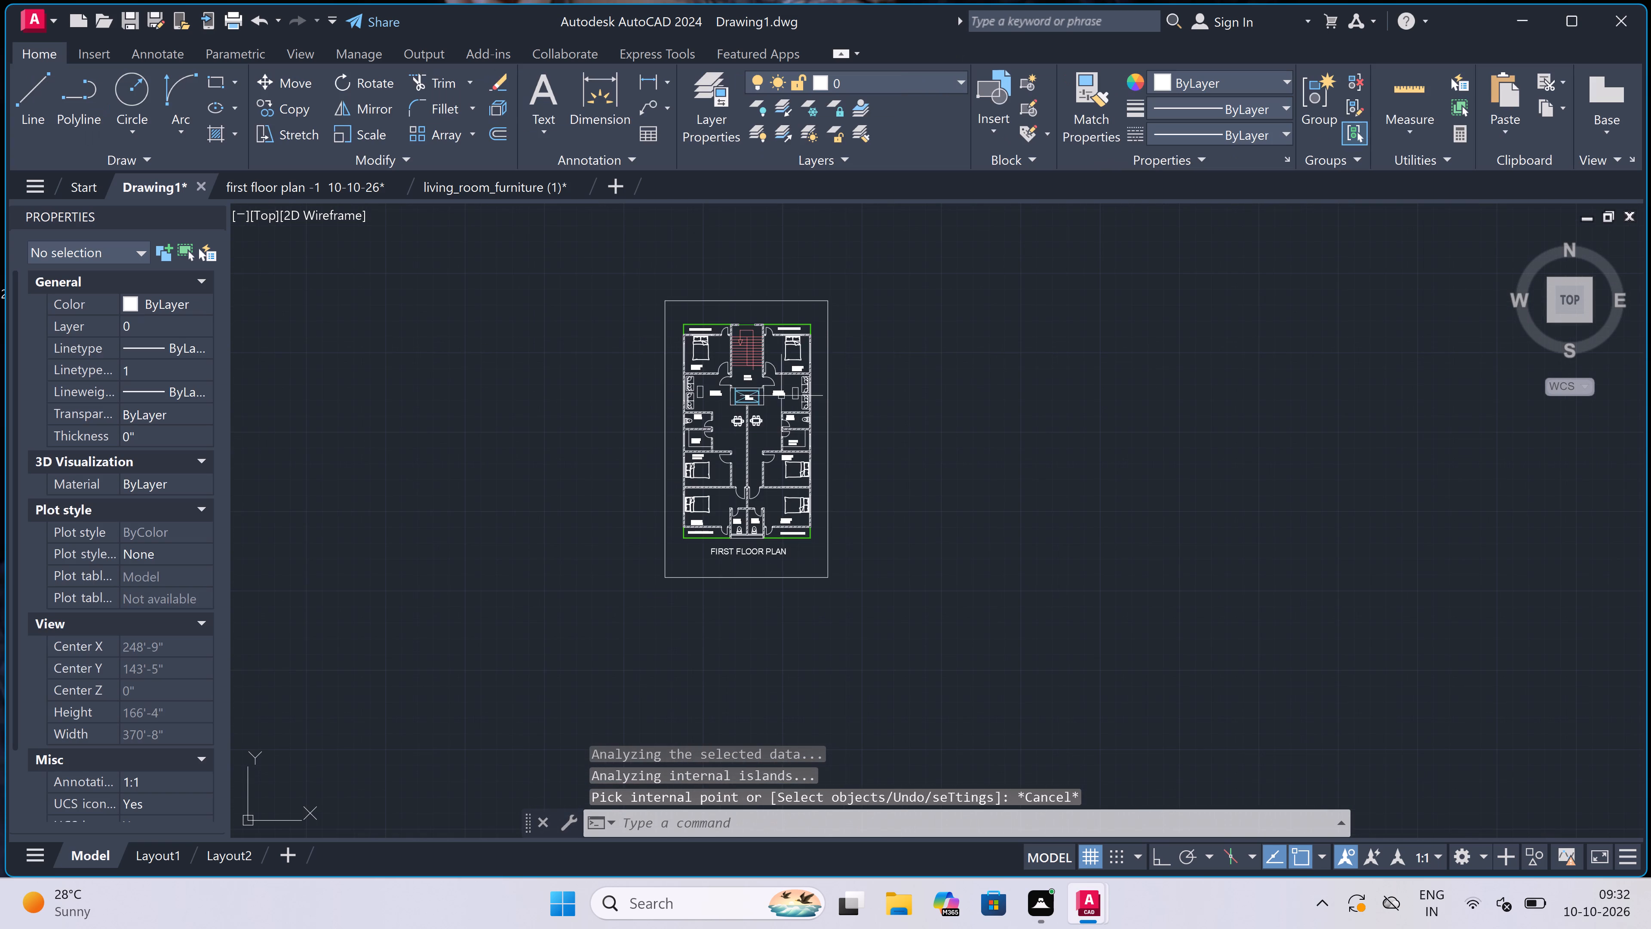
pyautogui.scroll(3, 771, 461)
pyautogui.scroll(-2, 771, 461)
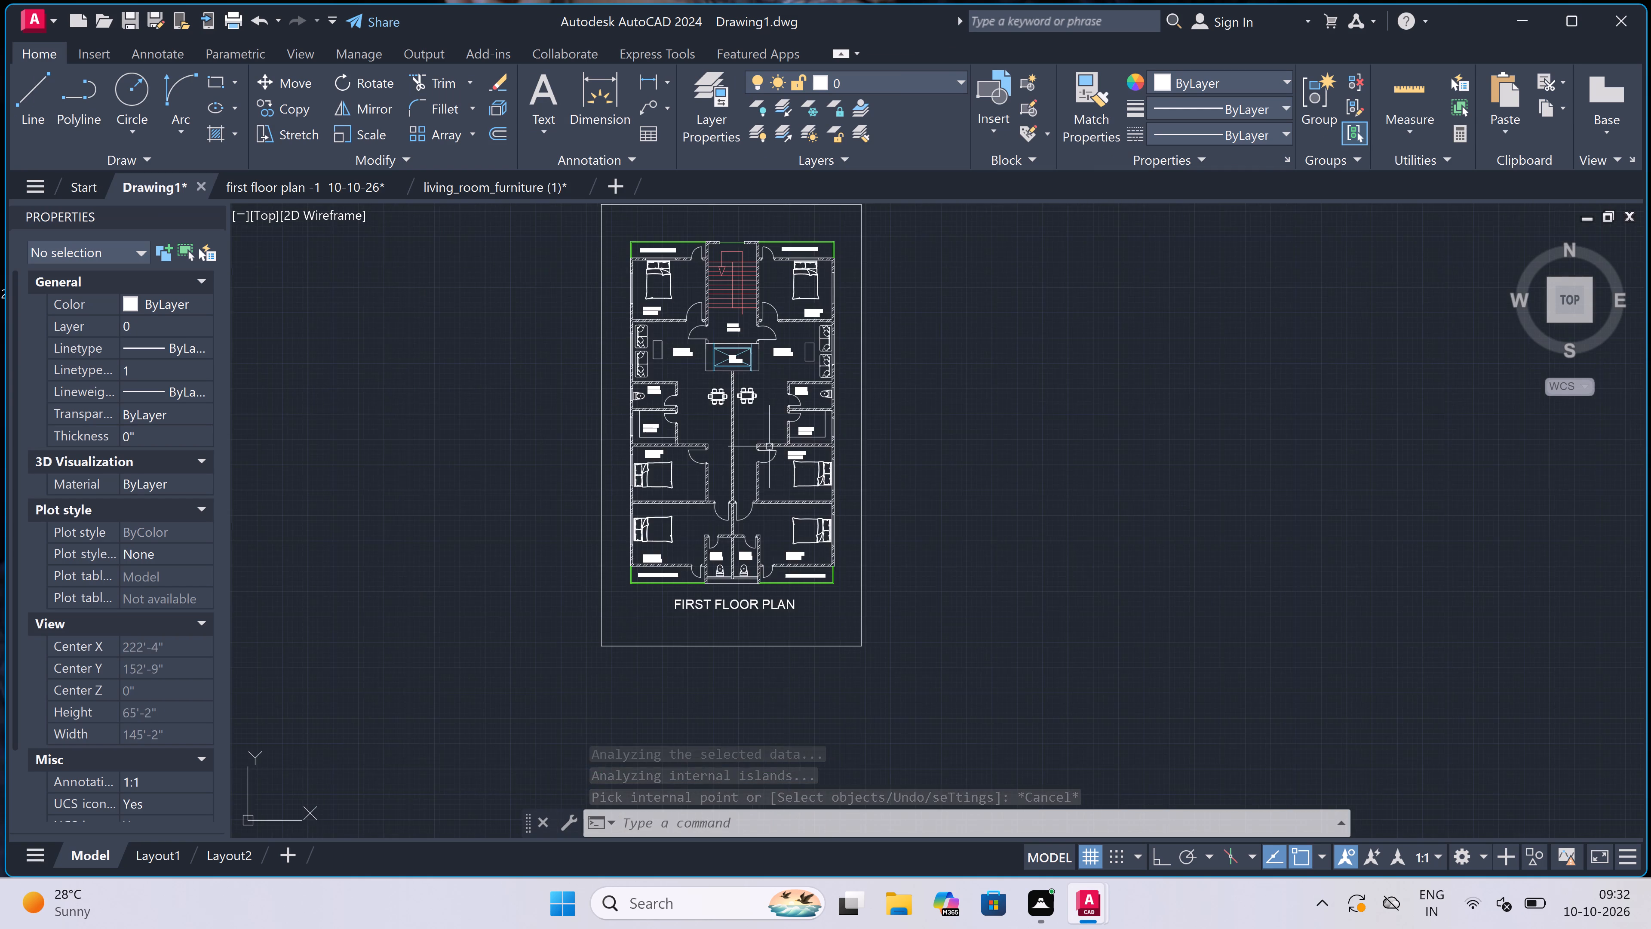
pyautogui.scroll(-2, 755, 376)
pyautogui.scroll(7, 747, 327)
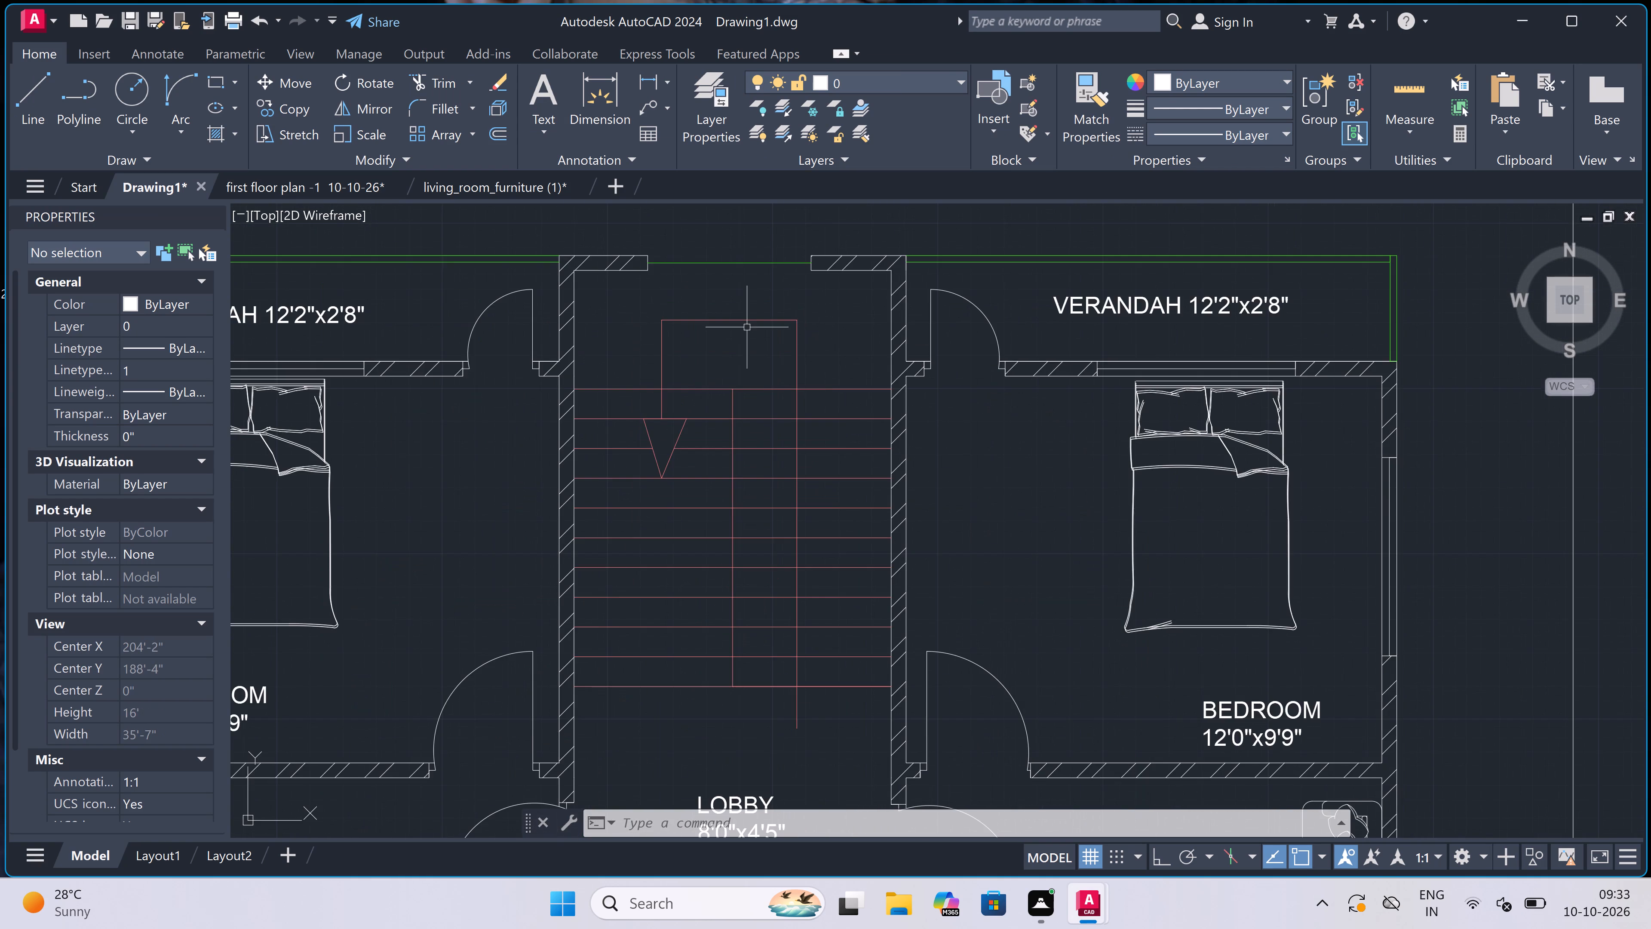
pyautogui.scroll(-3, 747, 327)
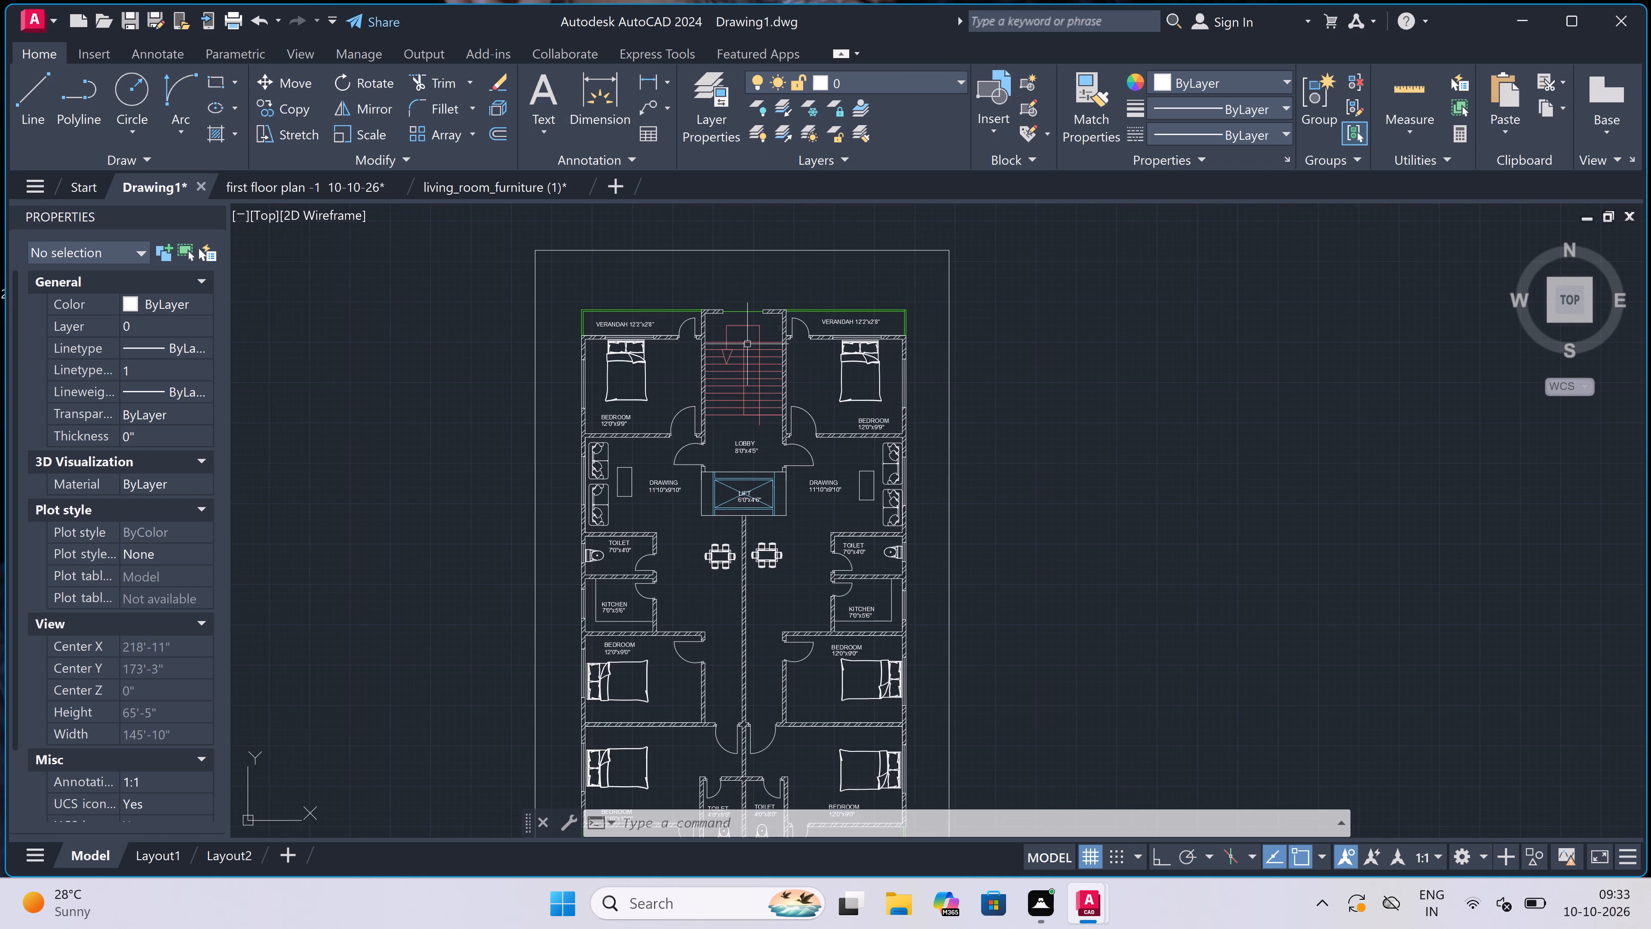
pyautogui.scroll(2, 758, 452)
pyautogui.scroll(-2, 758, 452)
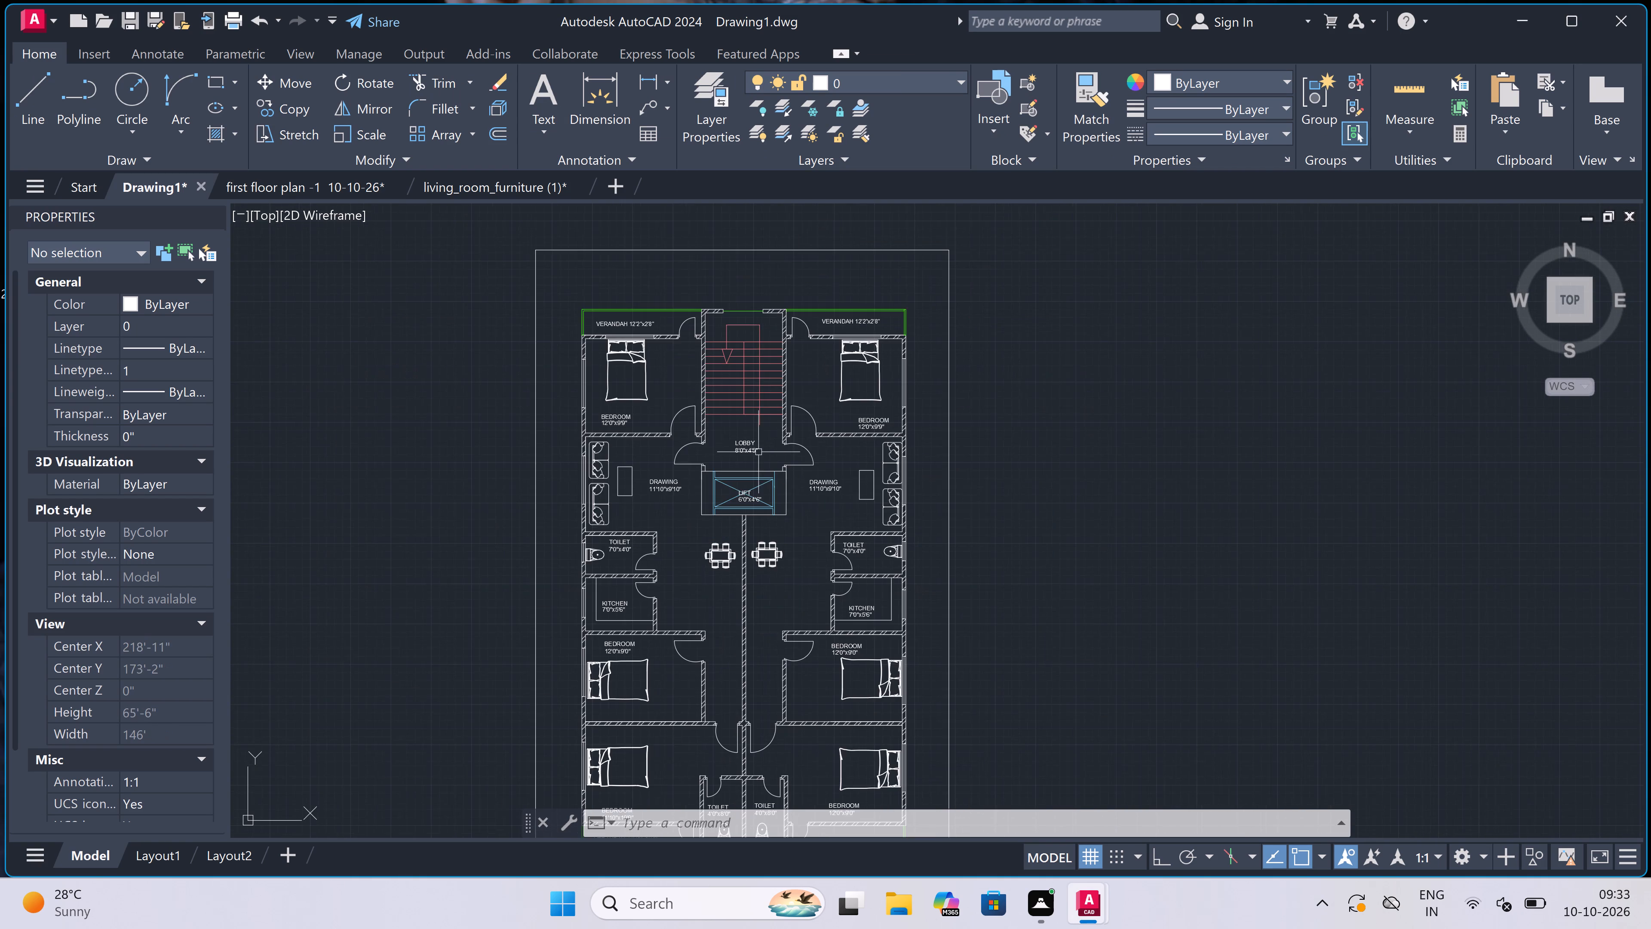
pyautogui.scroll(2, 745, 529)
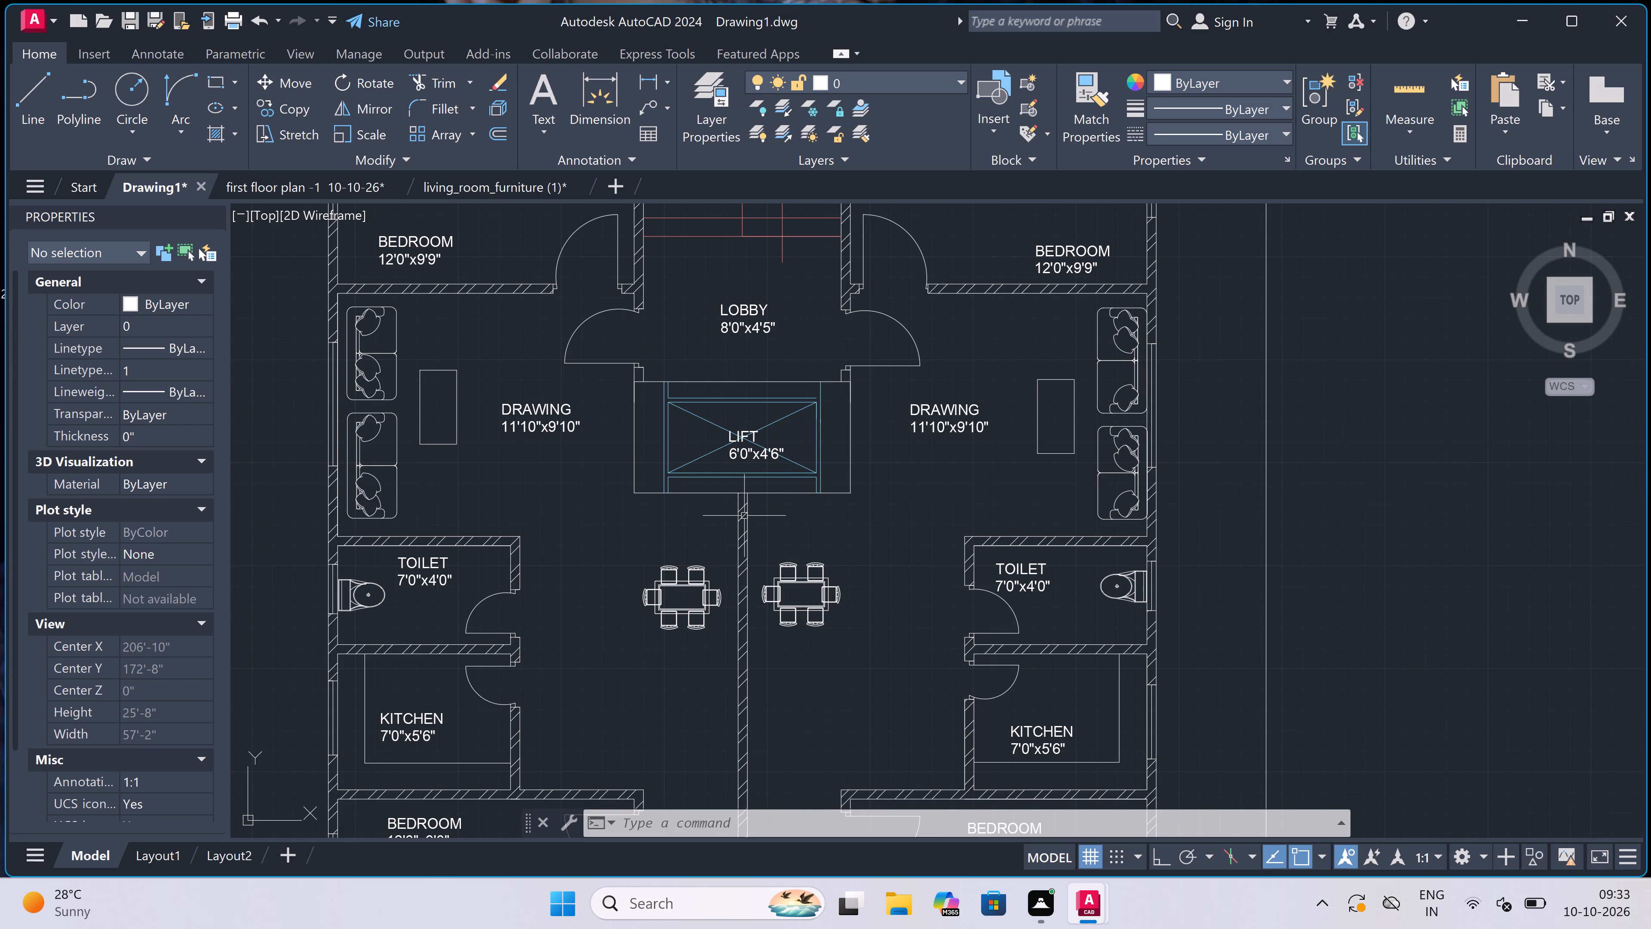
pyautogui.hscroll(-3, 744, 516)
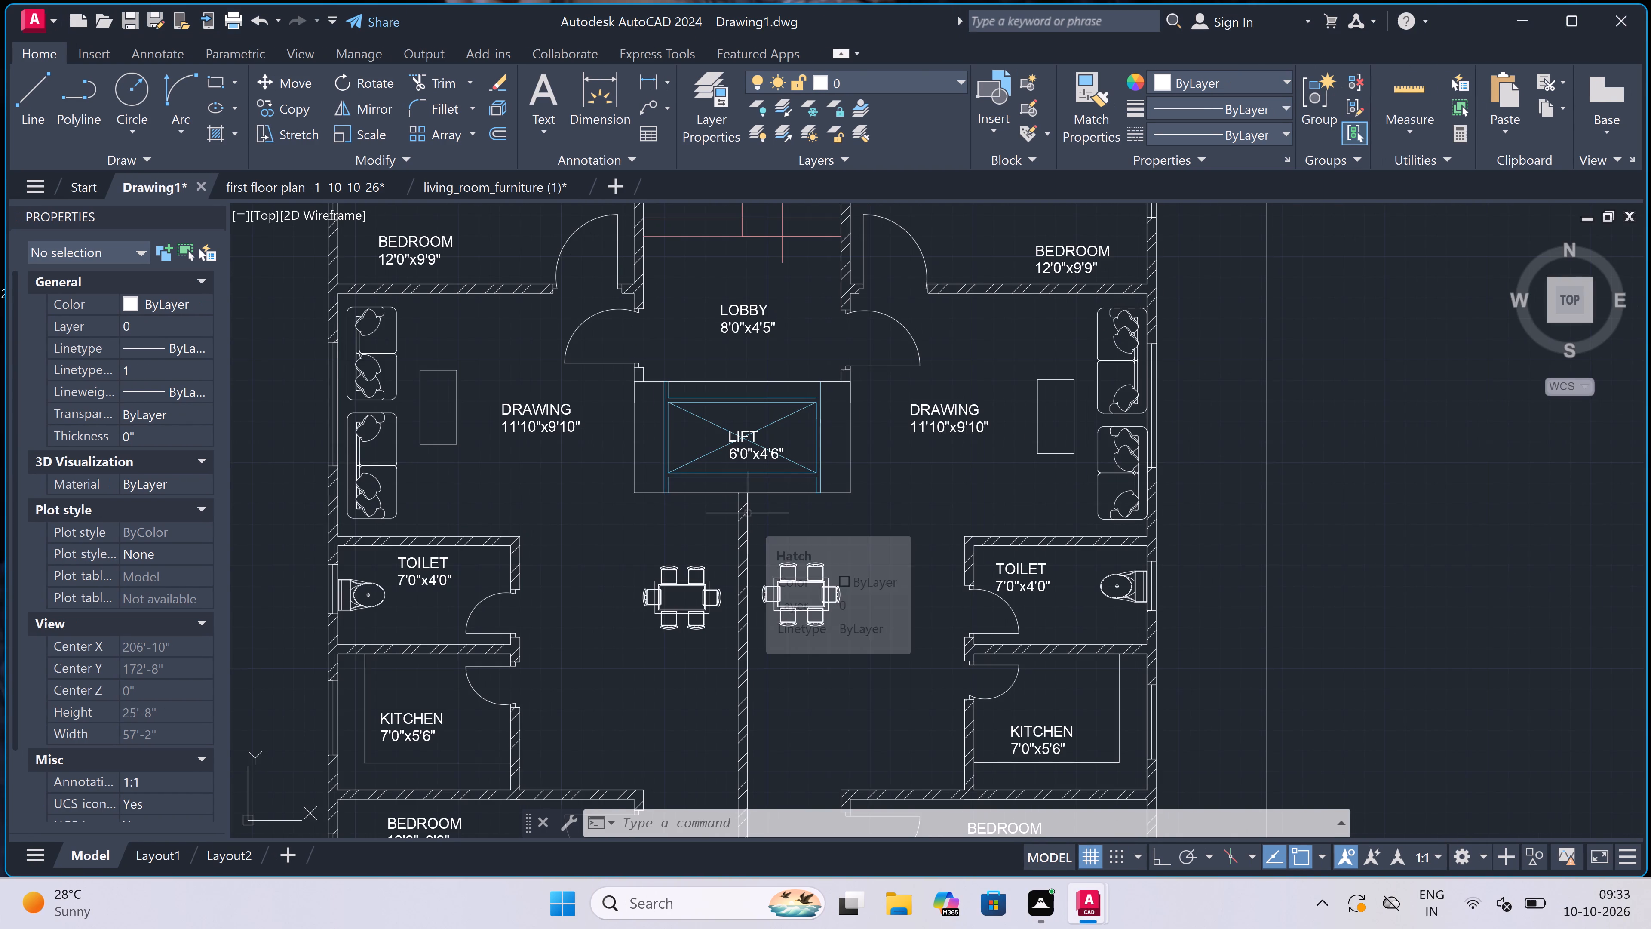
pyautogui.scroll(-3, 748, 513)
pyautogui.scroll(3, 748, 513)
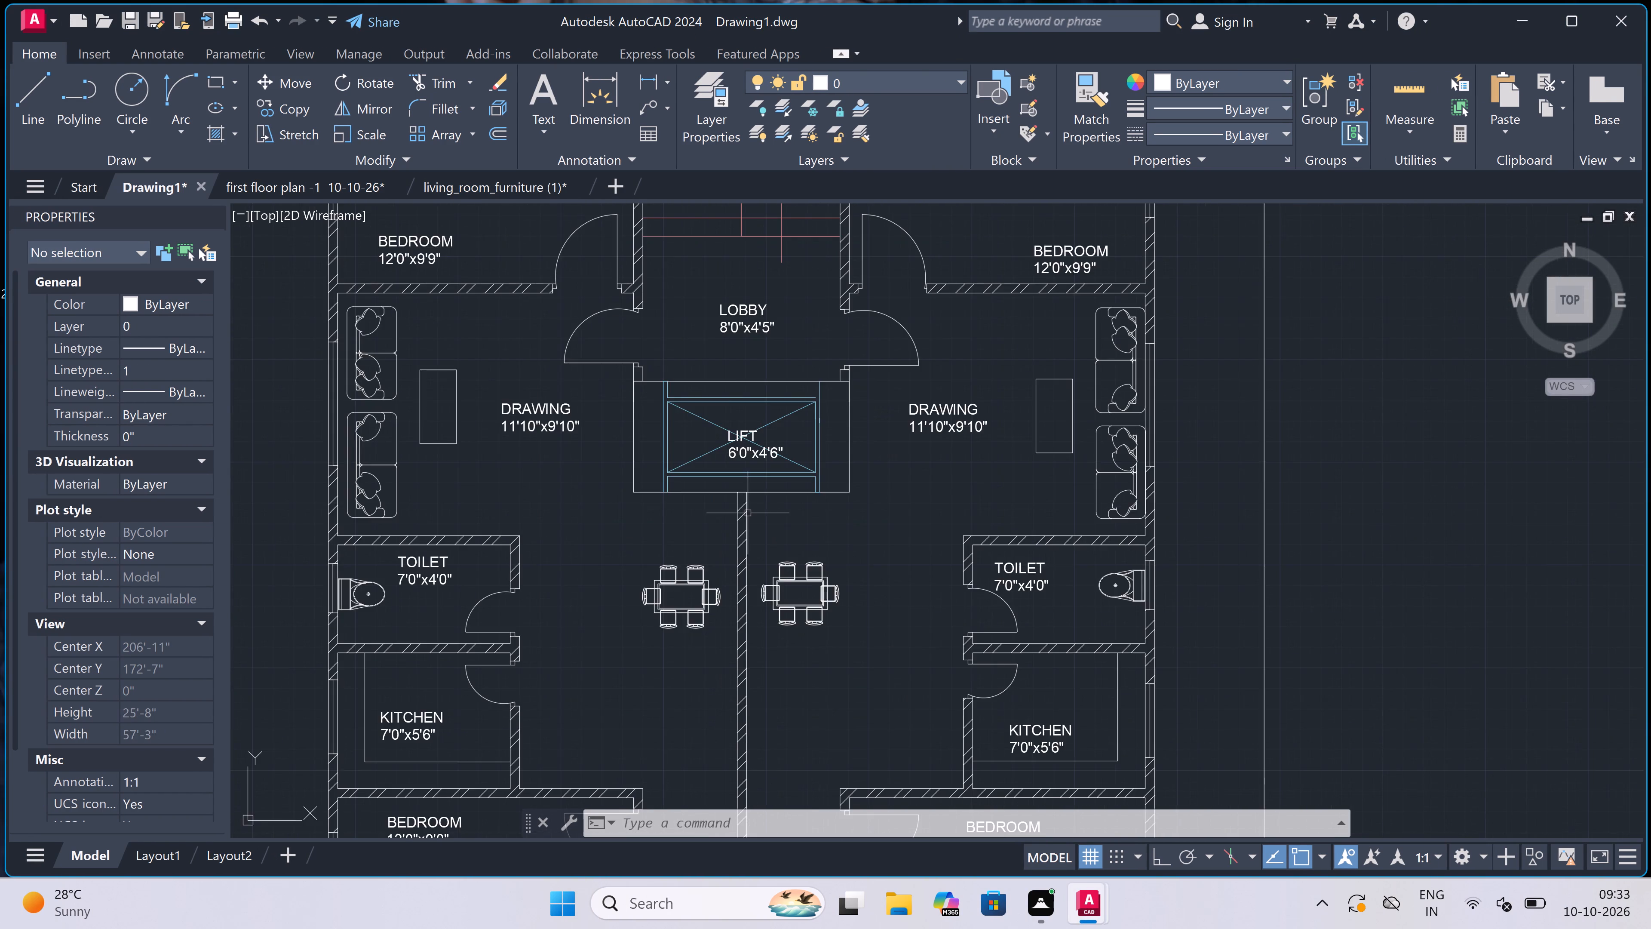
pyautogui.scroll(-4, 748, 513)
pyautogui.scroll(4, 750, 491)
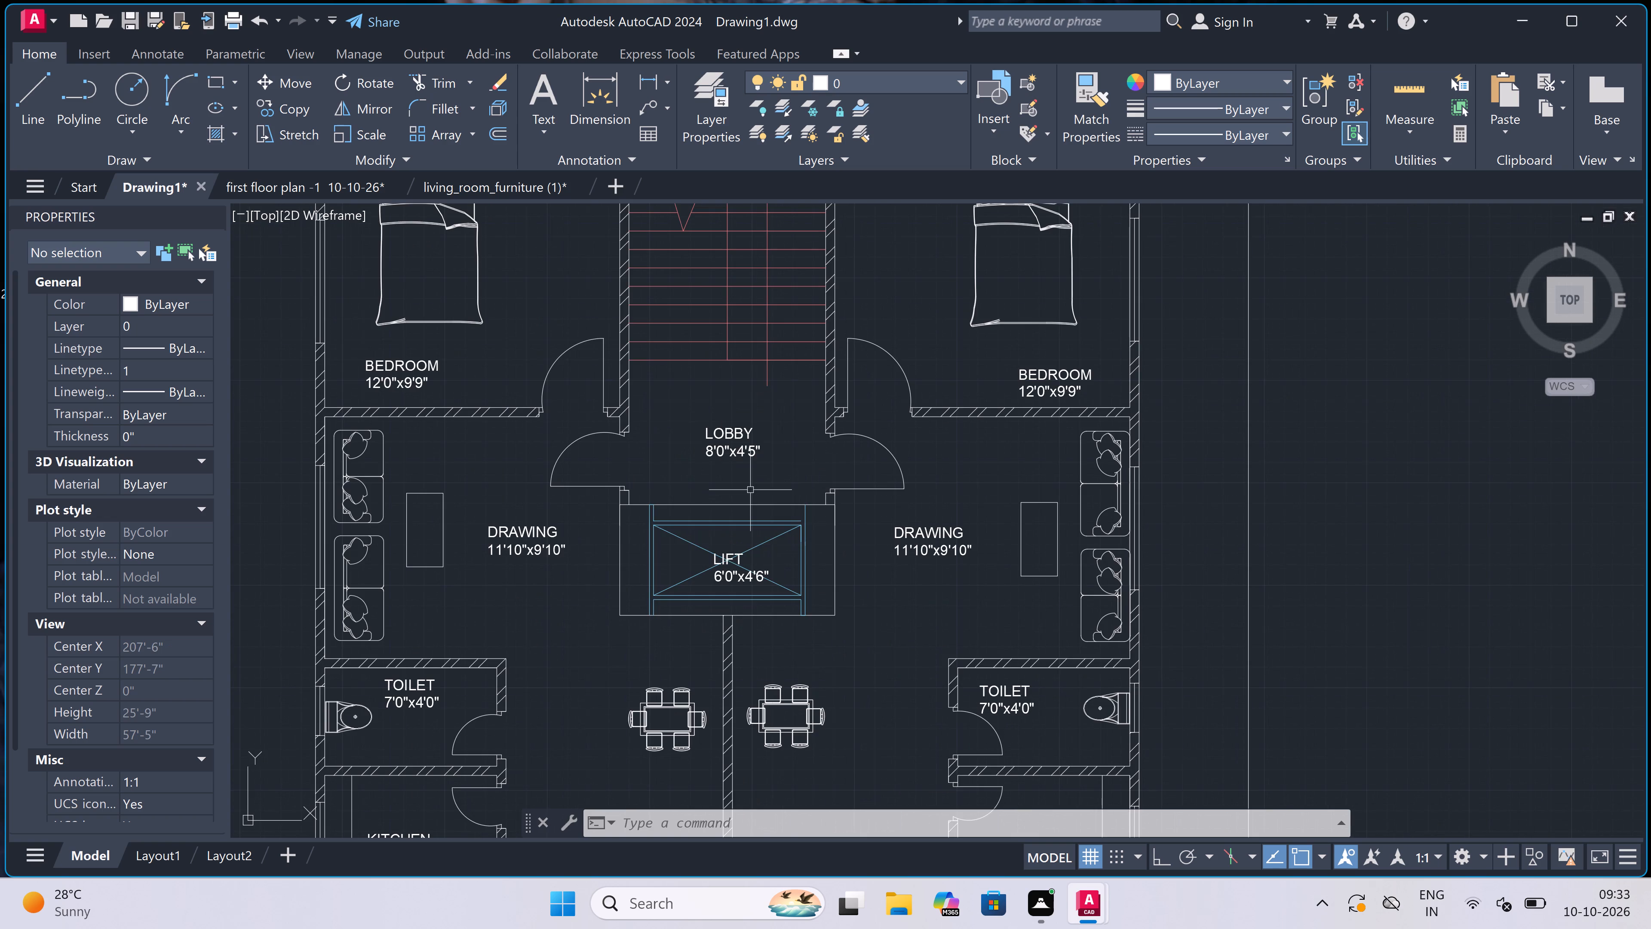
pyautogui.scroll(-3, 750, 490)
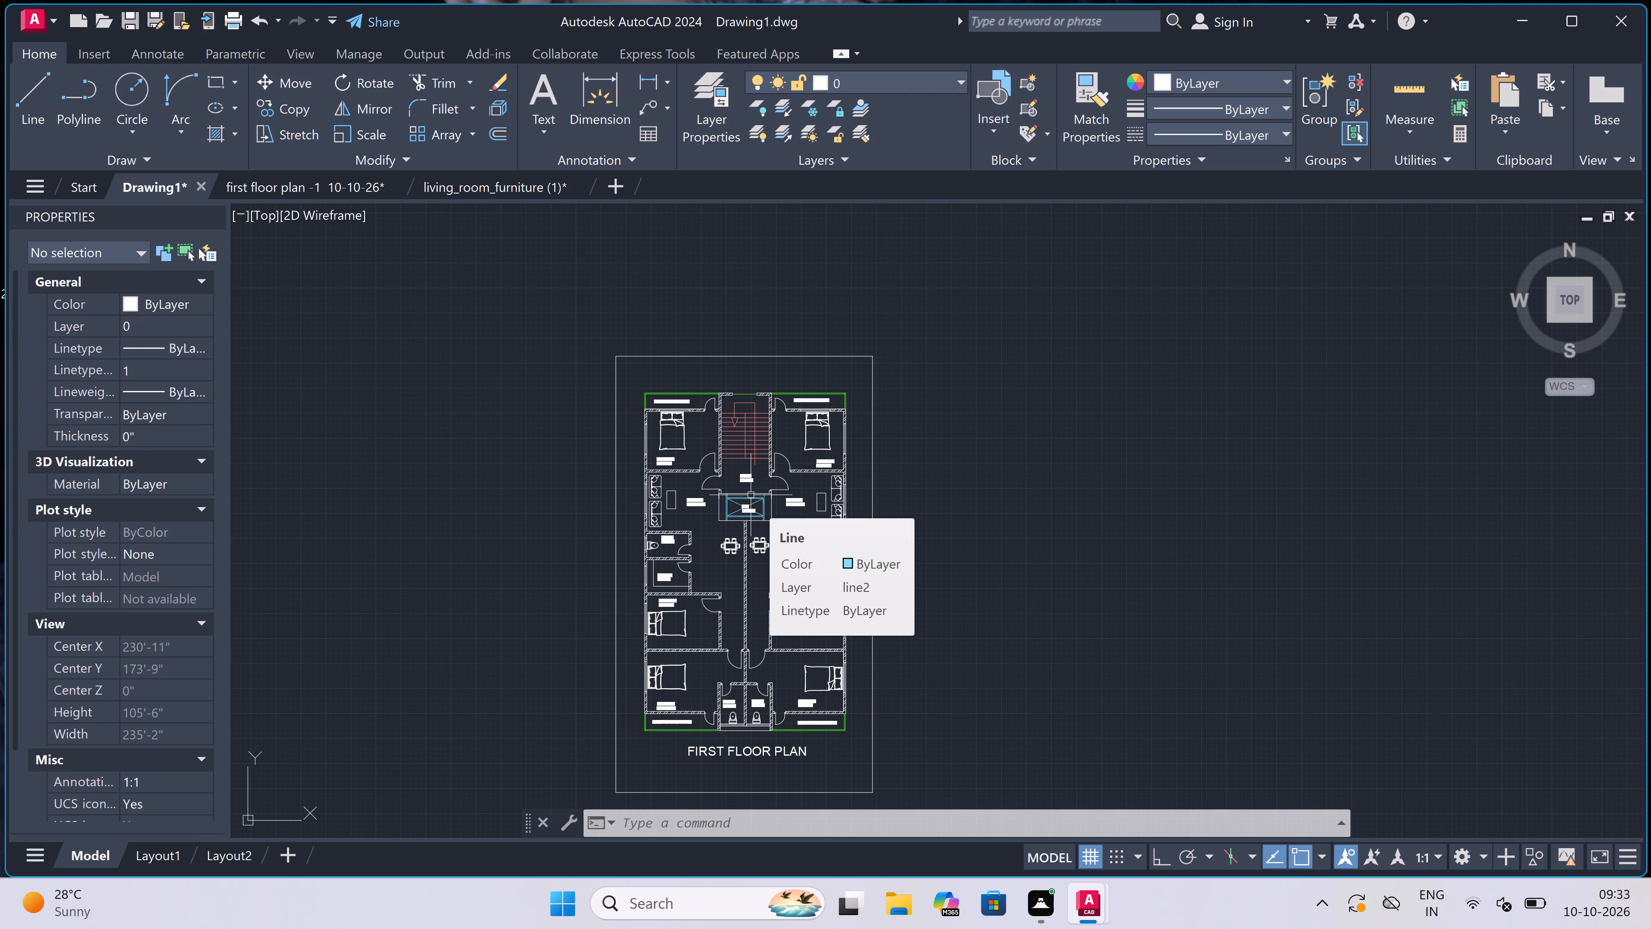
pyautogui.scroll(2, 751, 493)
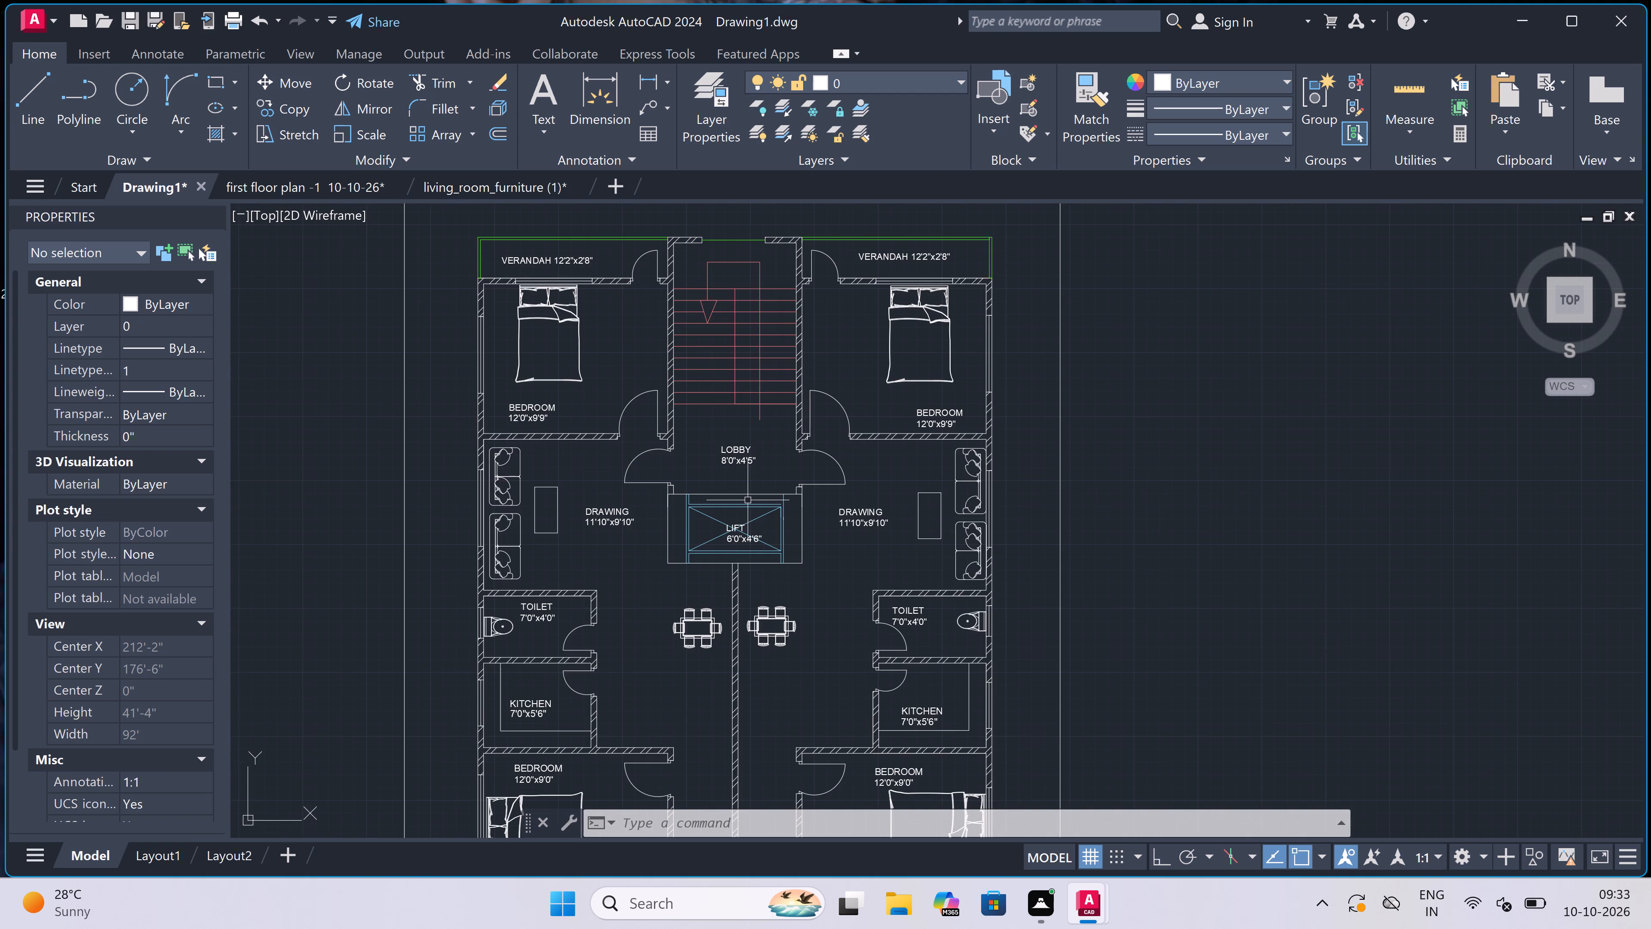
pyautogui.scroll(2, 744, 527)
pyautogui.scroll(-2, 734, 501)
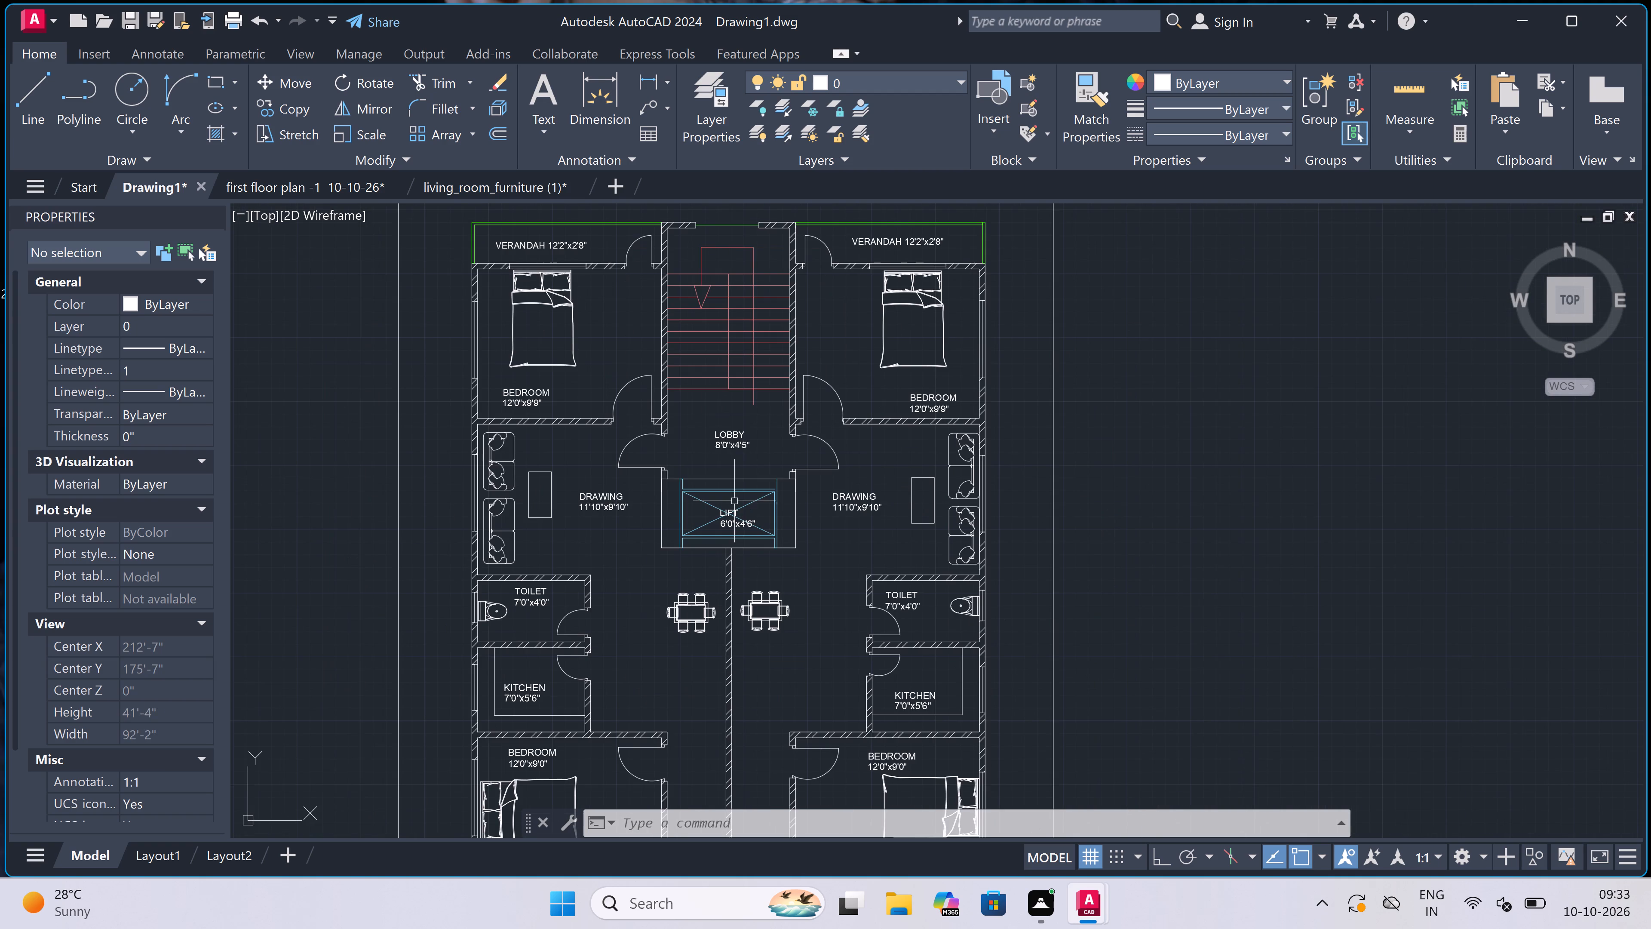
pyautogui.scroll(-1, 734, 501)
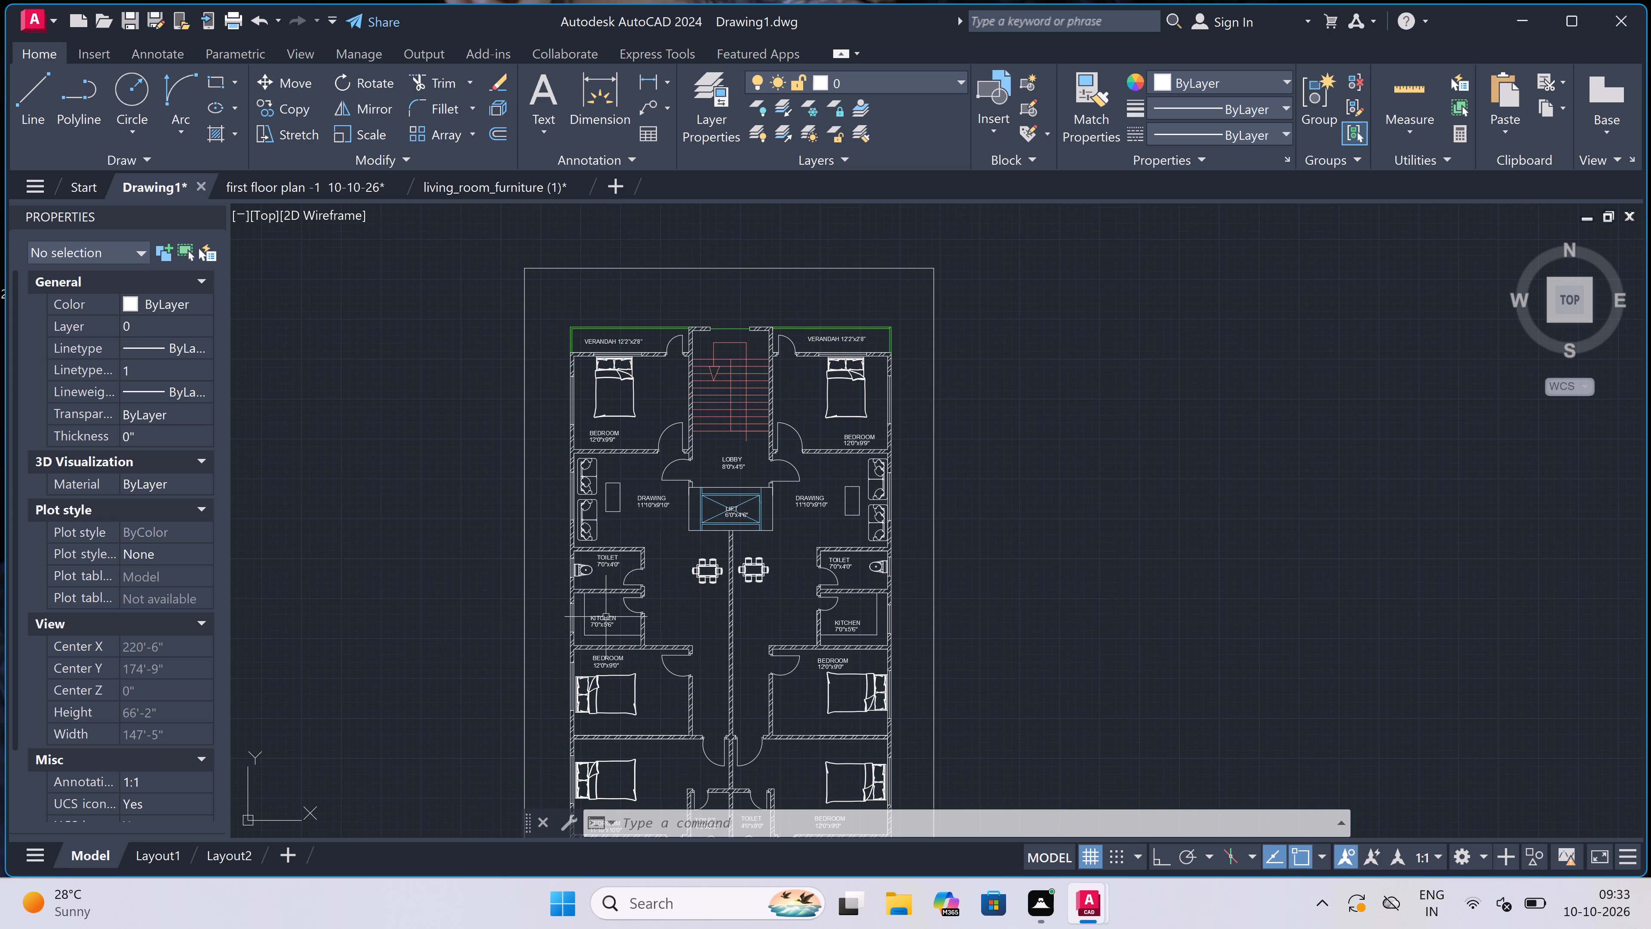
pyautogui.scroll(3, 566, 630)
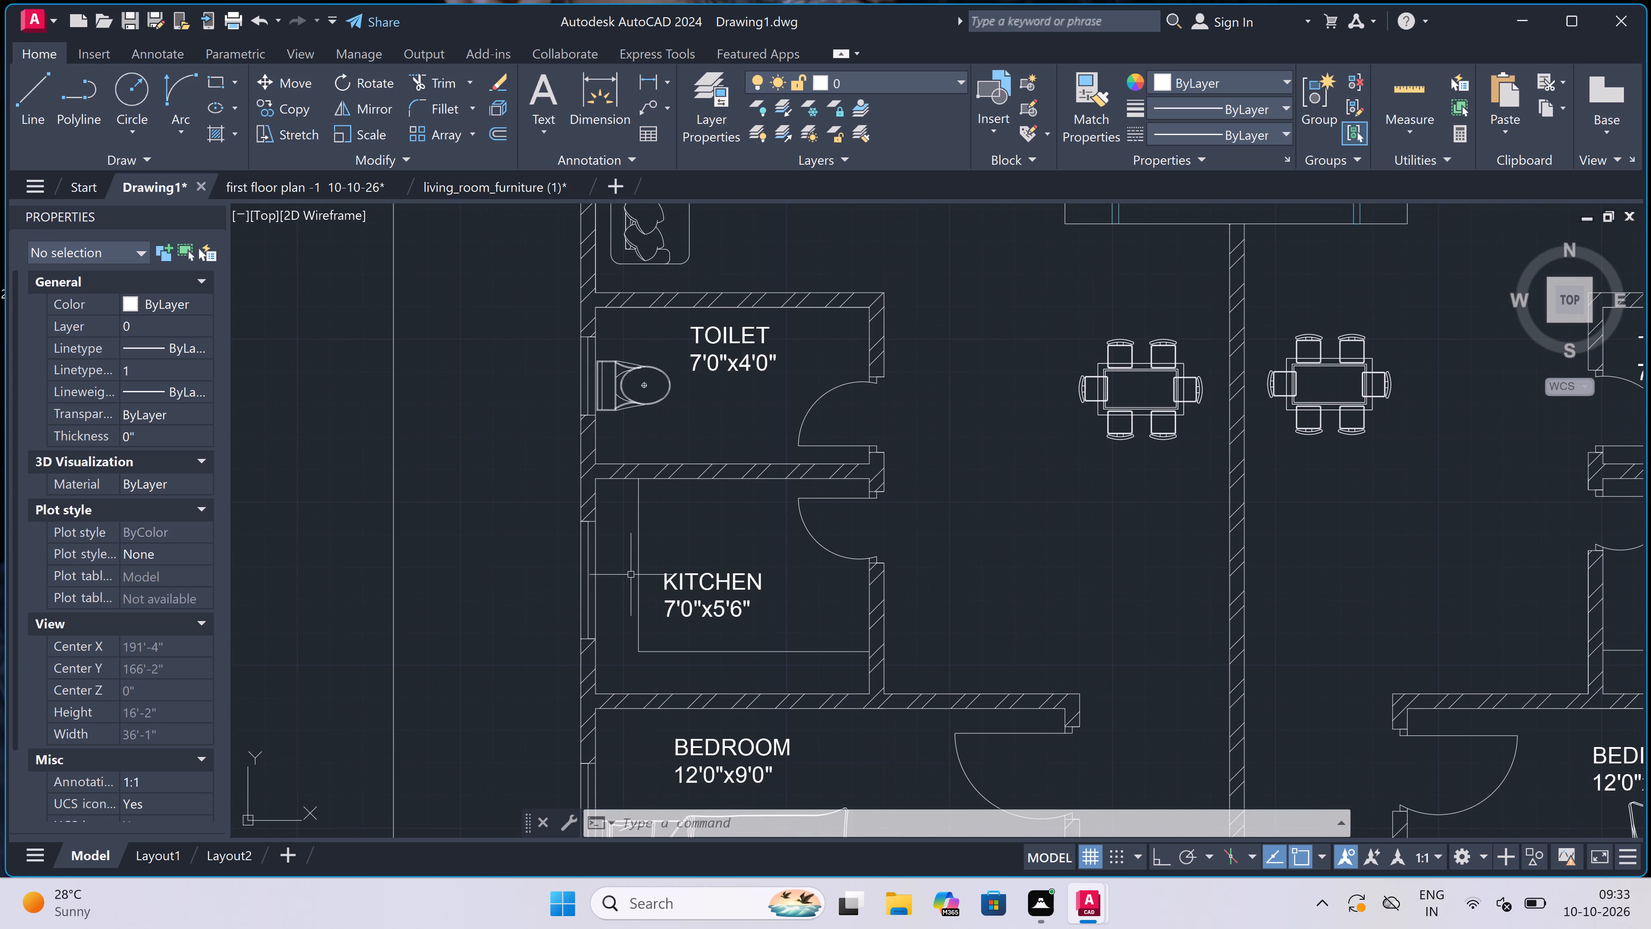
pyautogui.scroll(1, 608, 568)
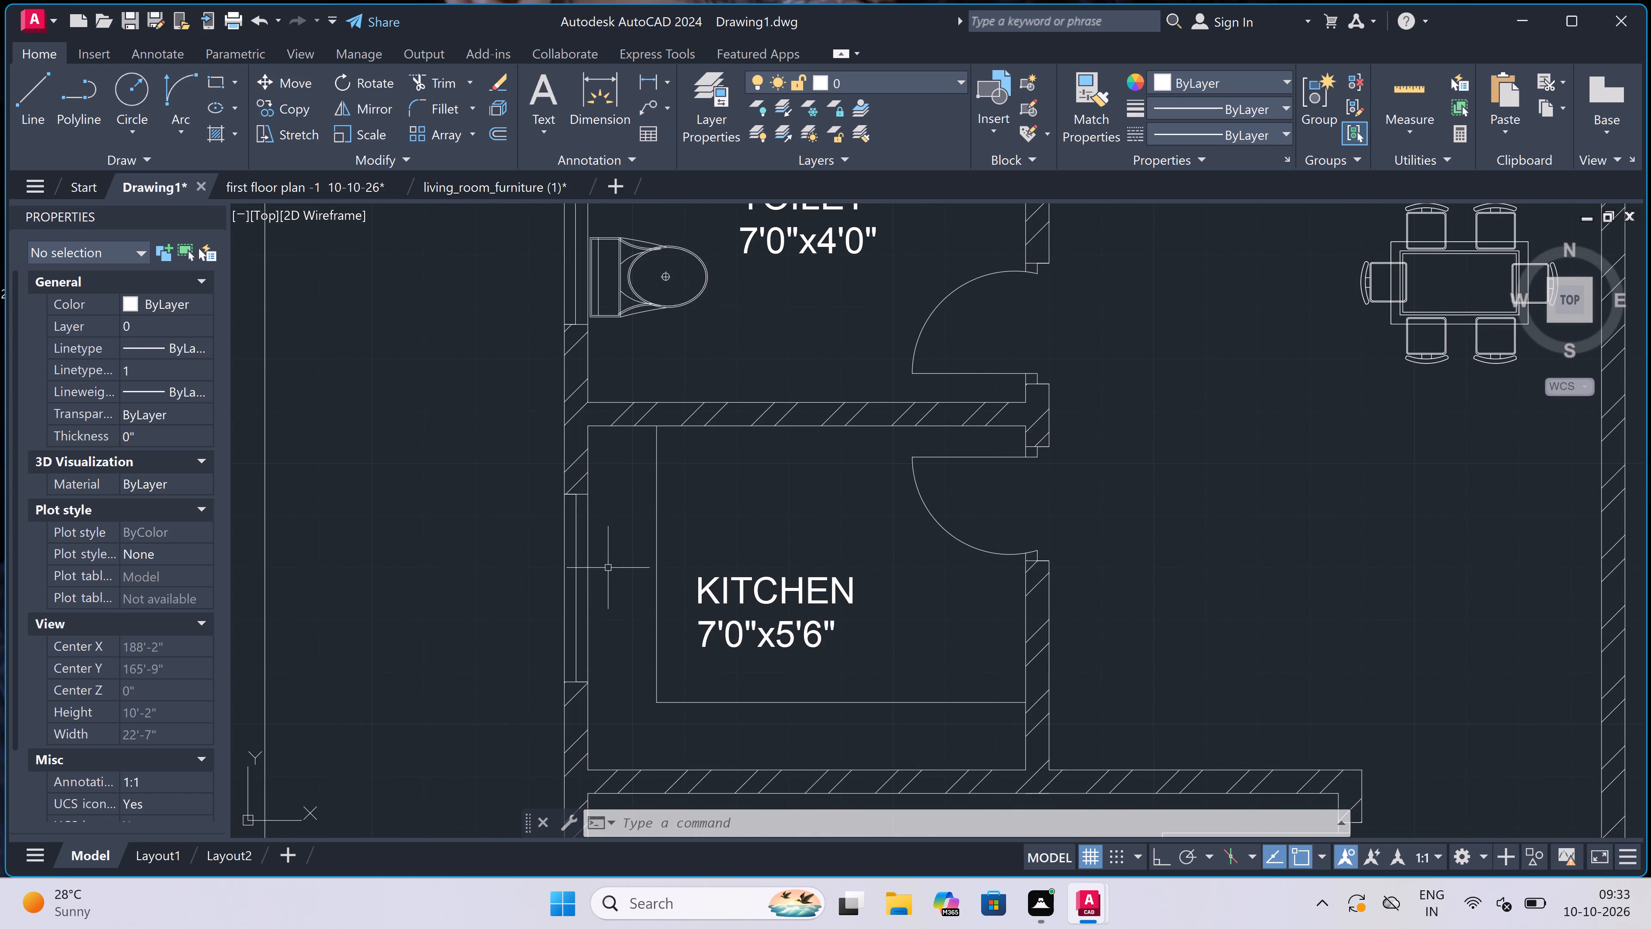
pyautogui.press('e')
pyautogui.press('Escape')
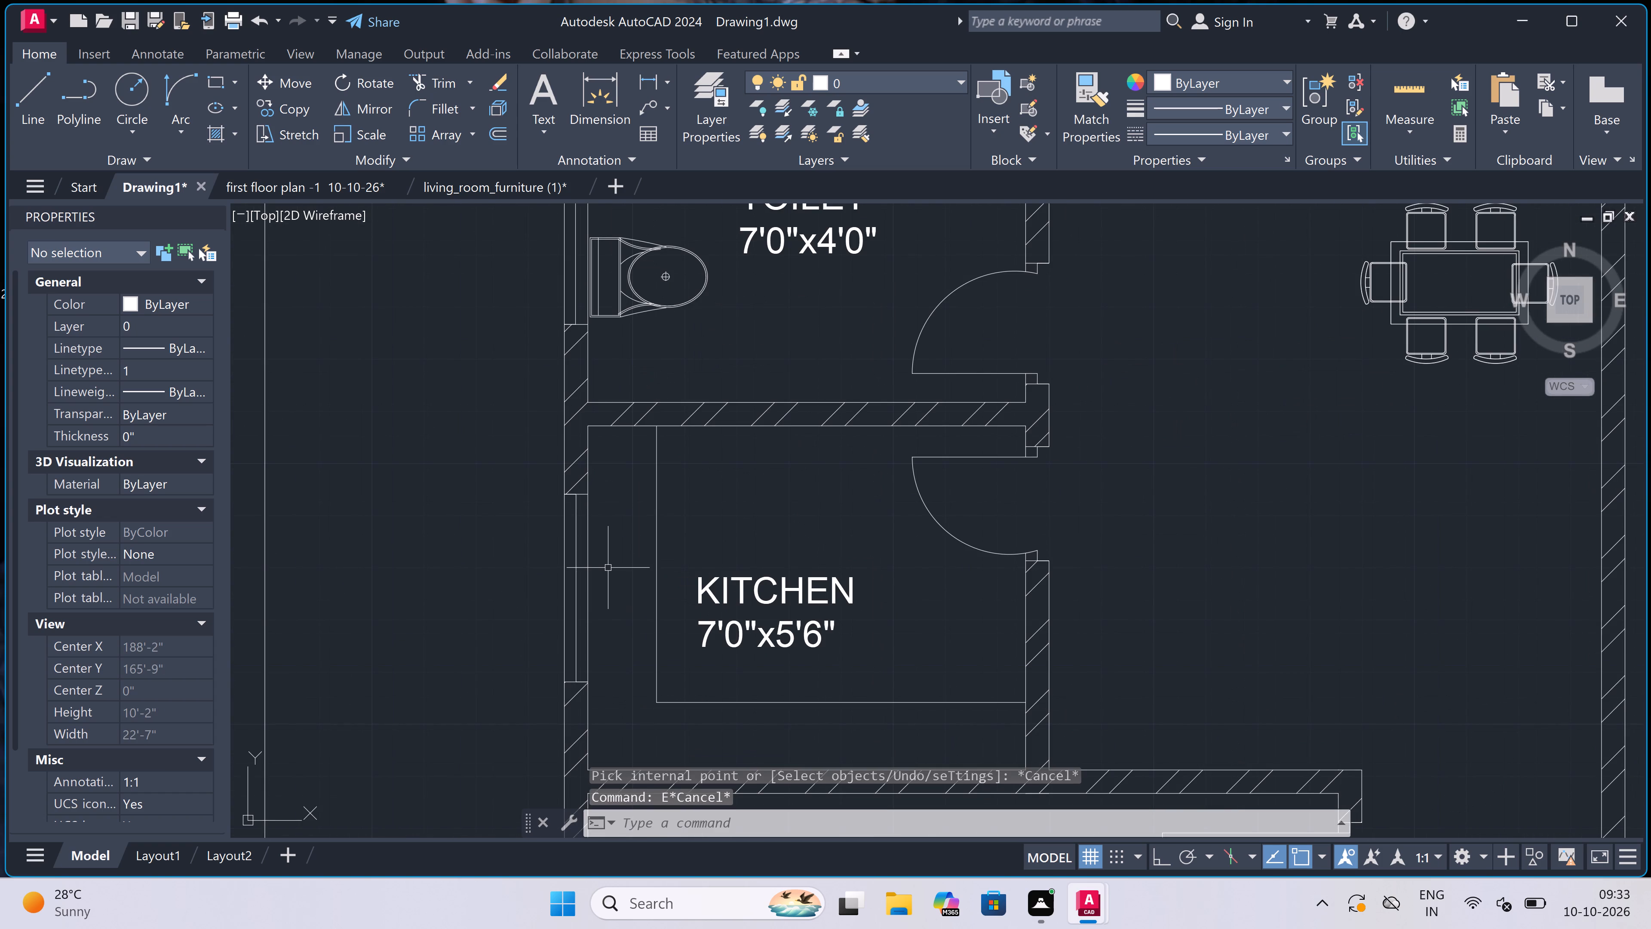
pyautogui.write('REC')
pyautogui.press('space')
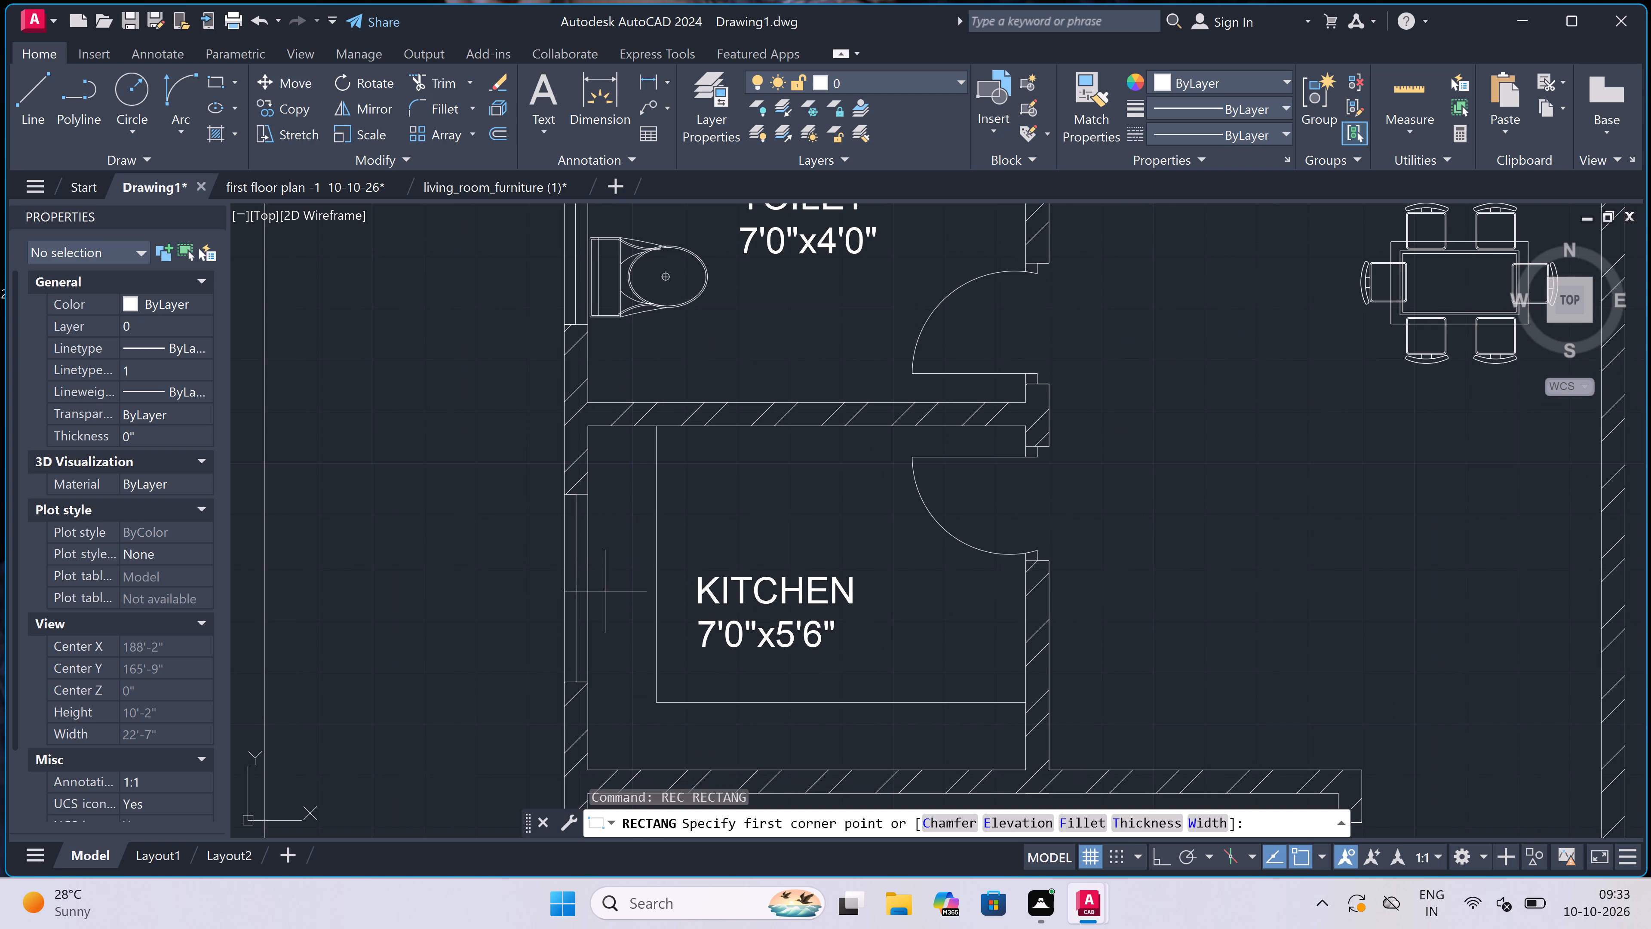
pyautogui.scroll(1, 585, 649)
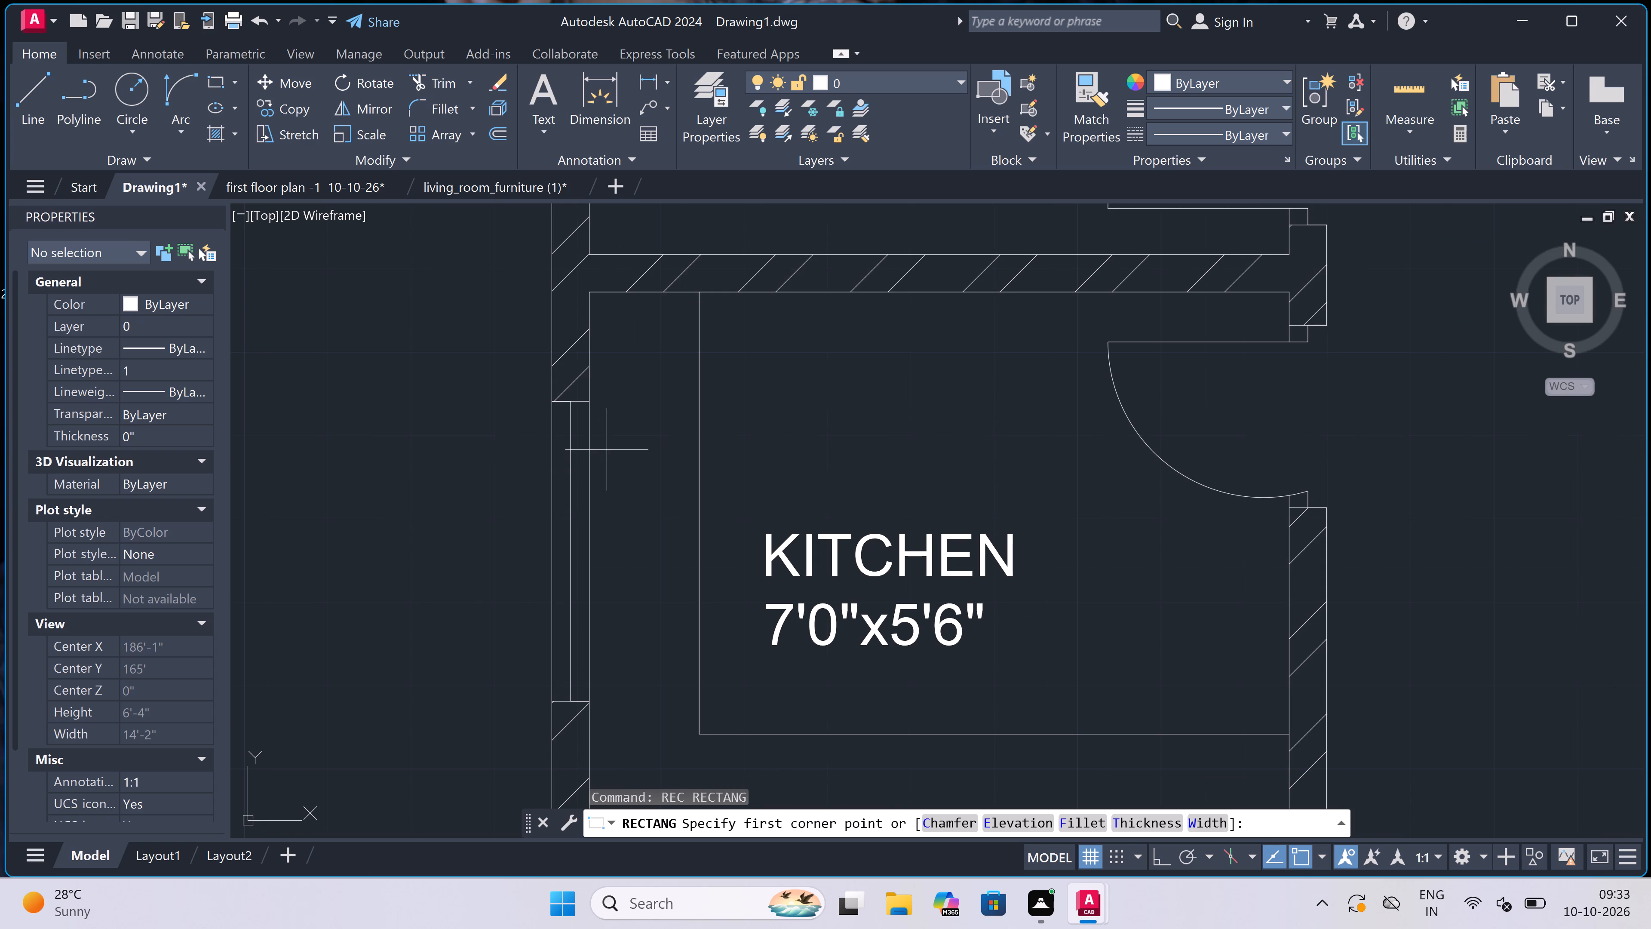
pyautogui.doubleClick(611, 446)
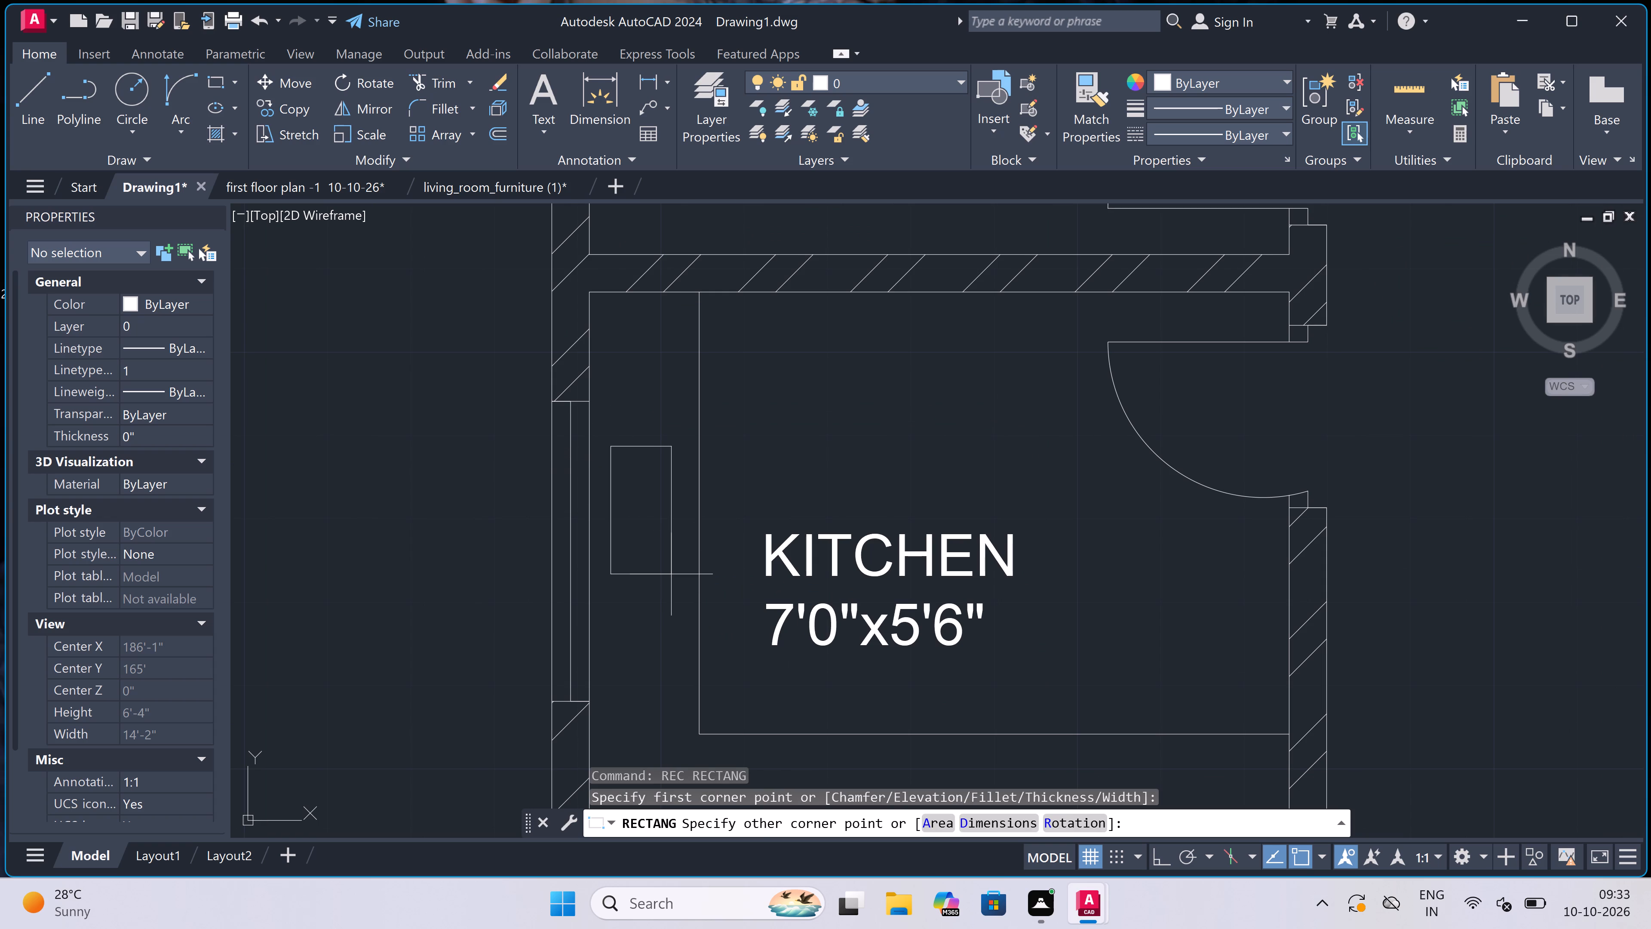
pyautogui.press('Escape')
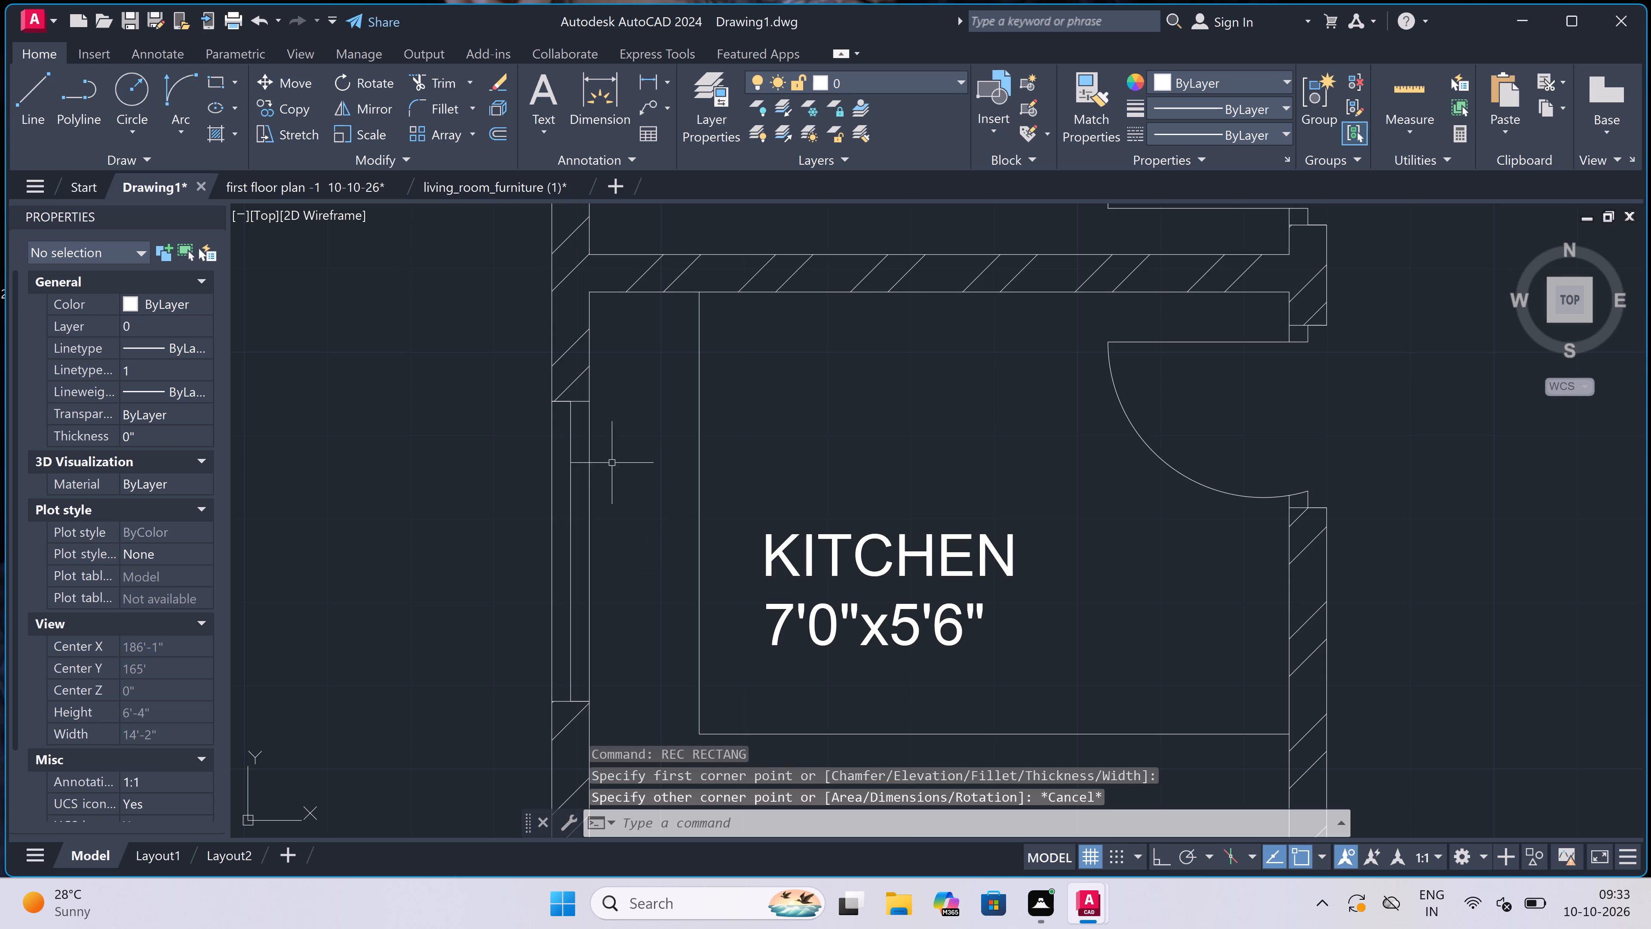
# Draw an upright rectangle of about 131 sq. in. on the left-hand unit's kitchen counter, beside the window.
pyautogui.press('space')
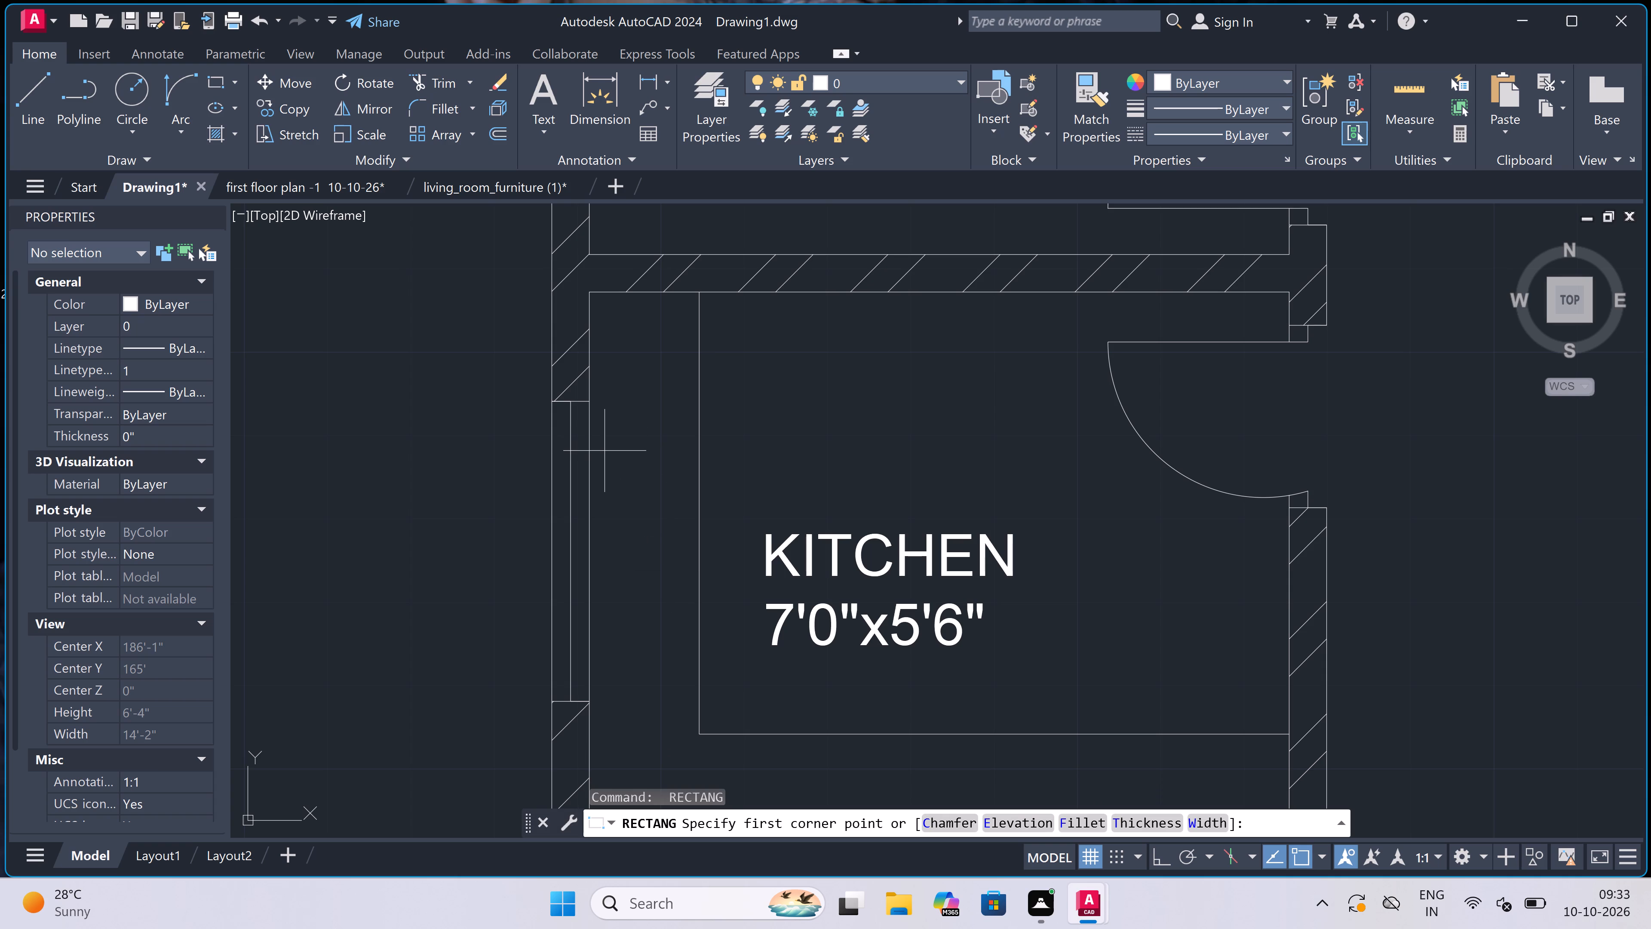
pyautogui.doubleClick(605, 451)
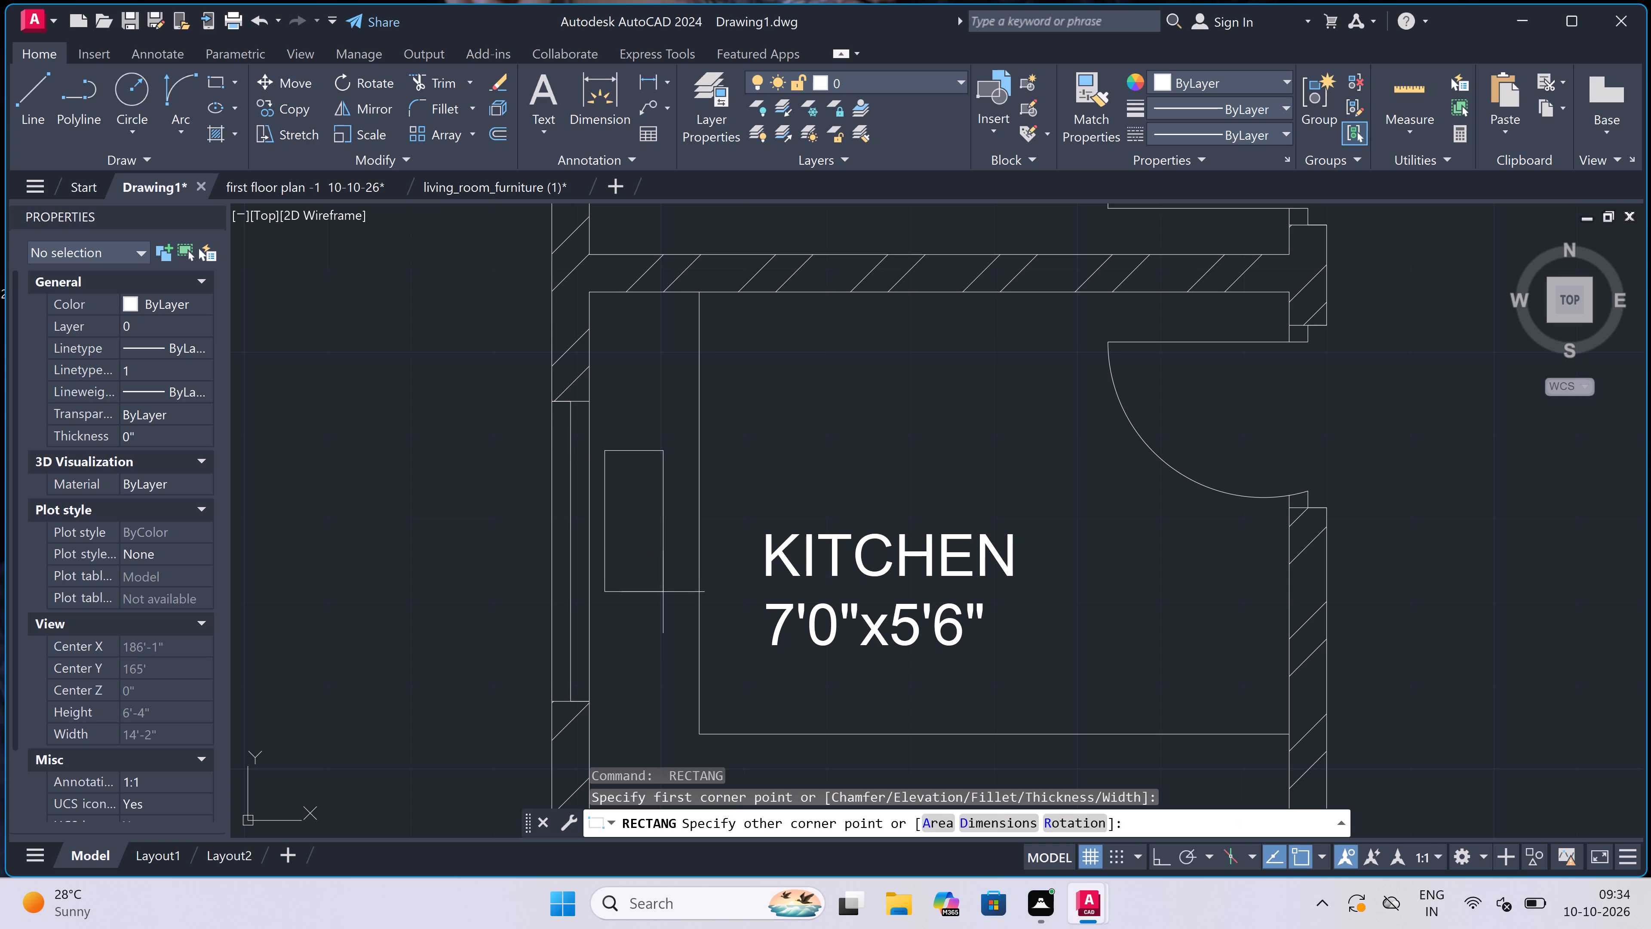
pyautogui.tripleClick(668, 594)
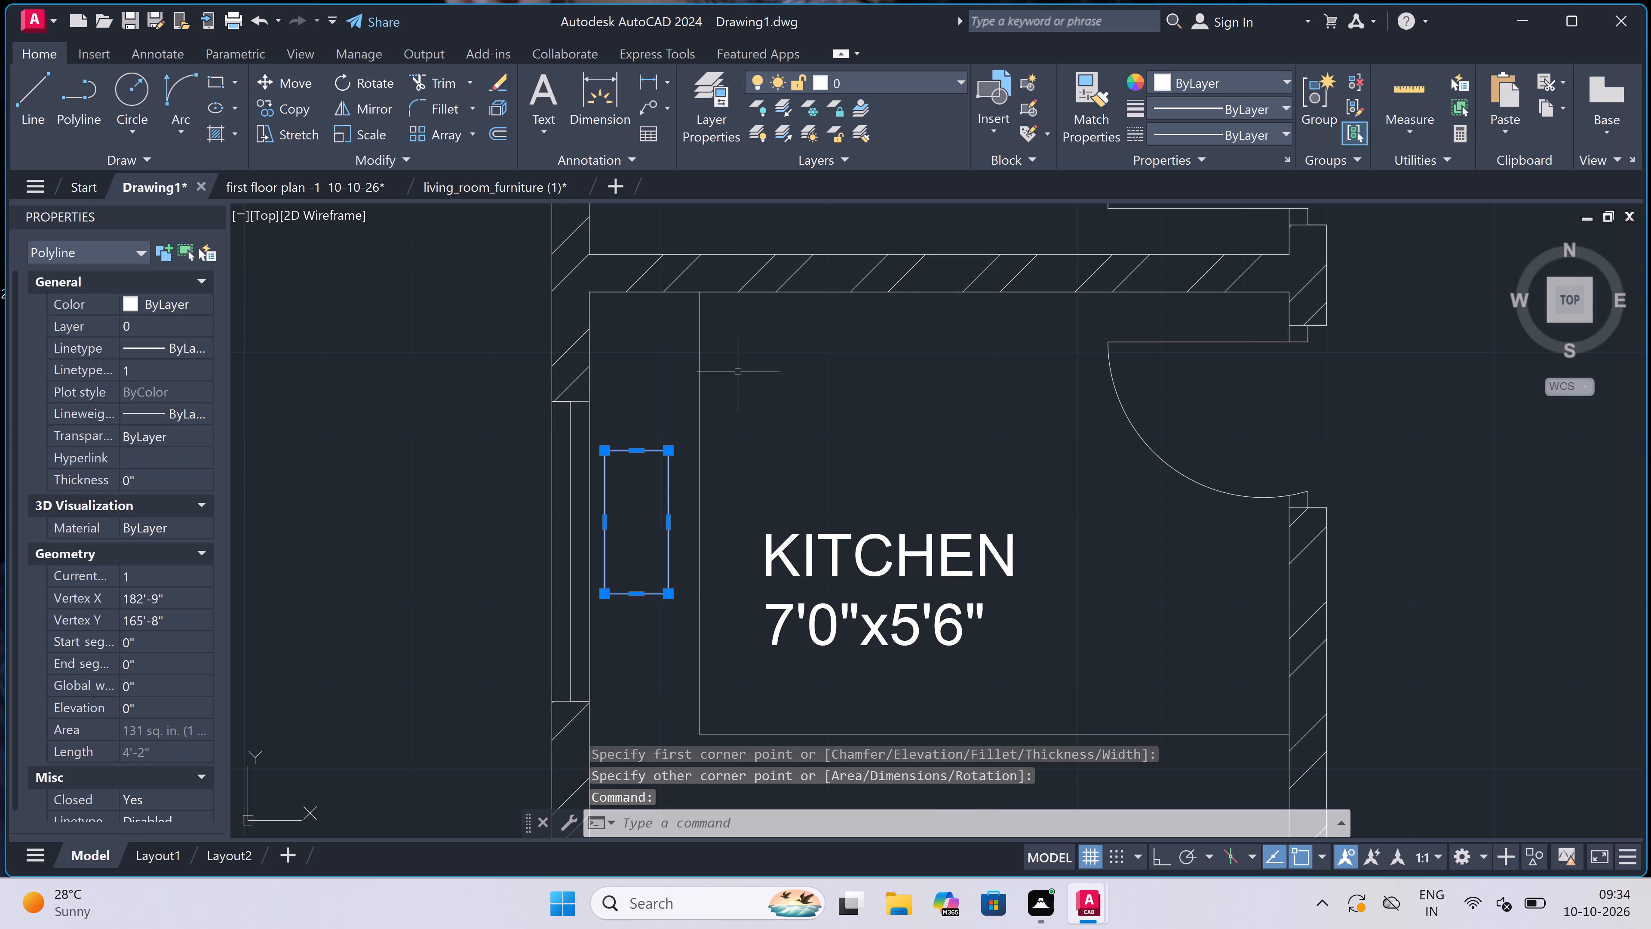
pyautogui.press('Escape')
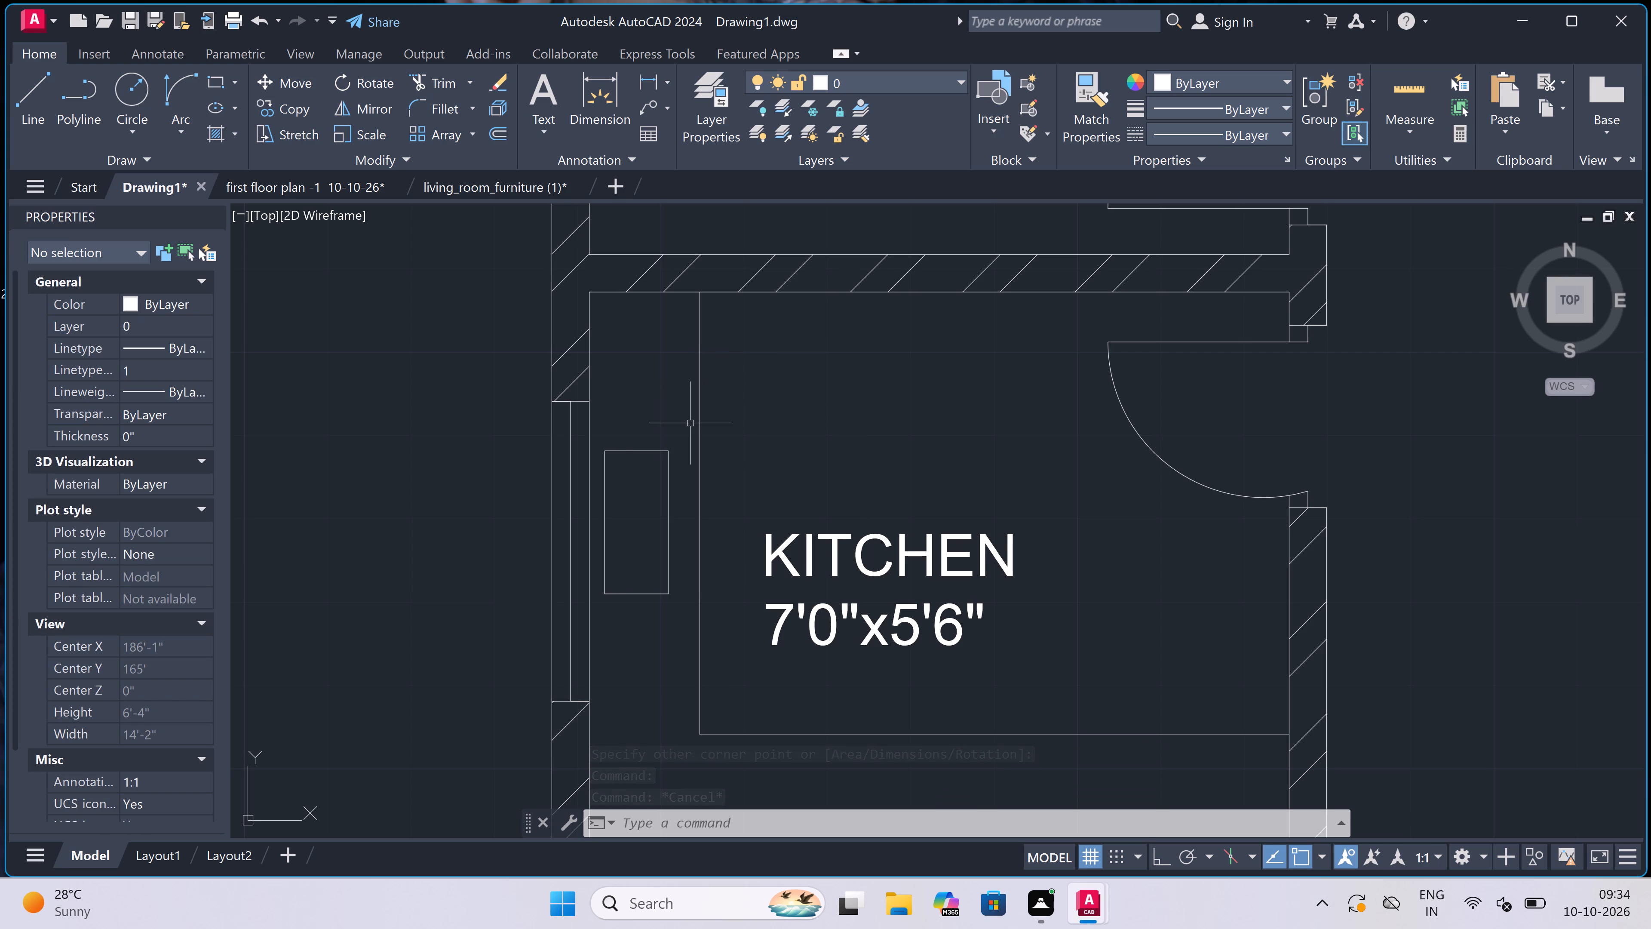
# Draw a small rectangle of about 2 sq. in. against the counter rectangle's right edge, near its upper corner.
pyautogui.press('space')
pyautogui.scroll(1, 672, 476)
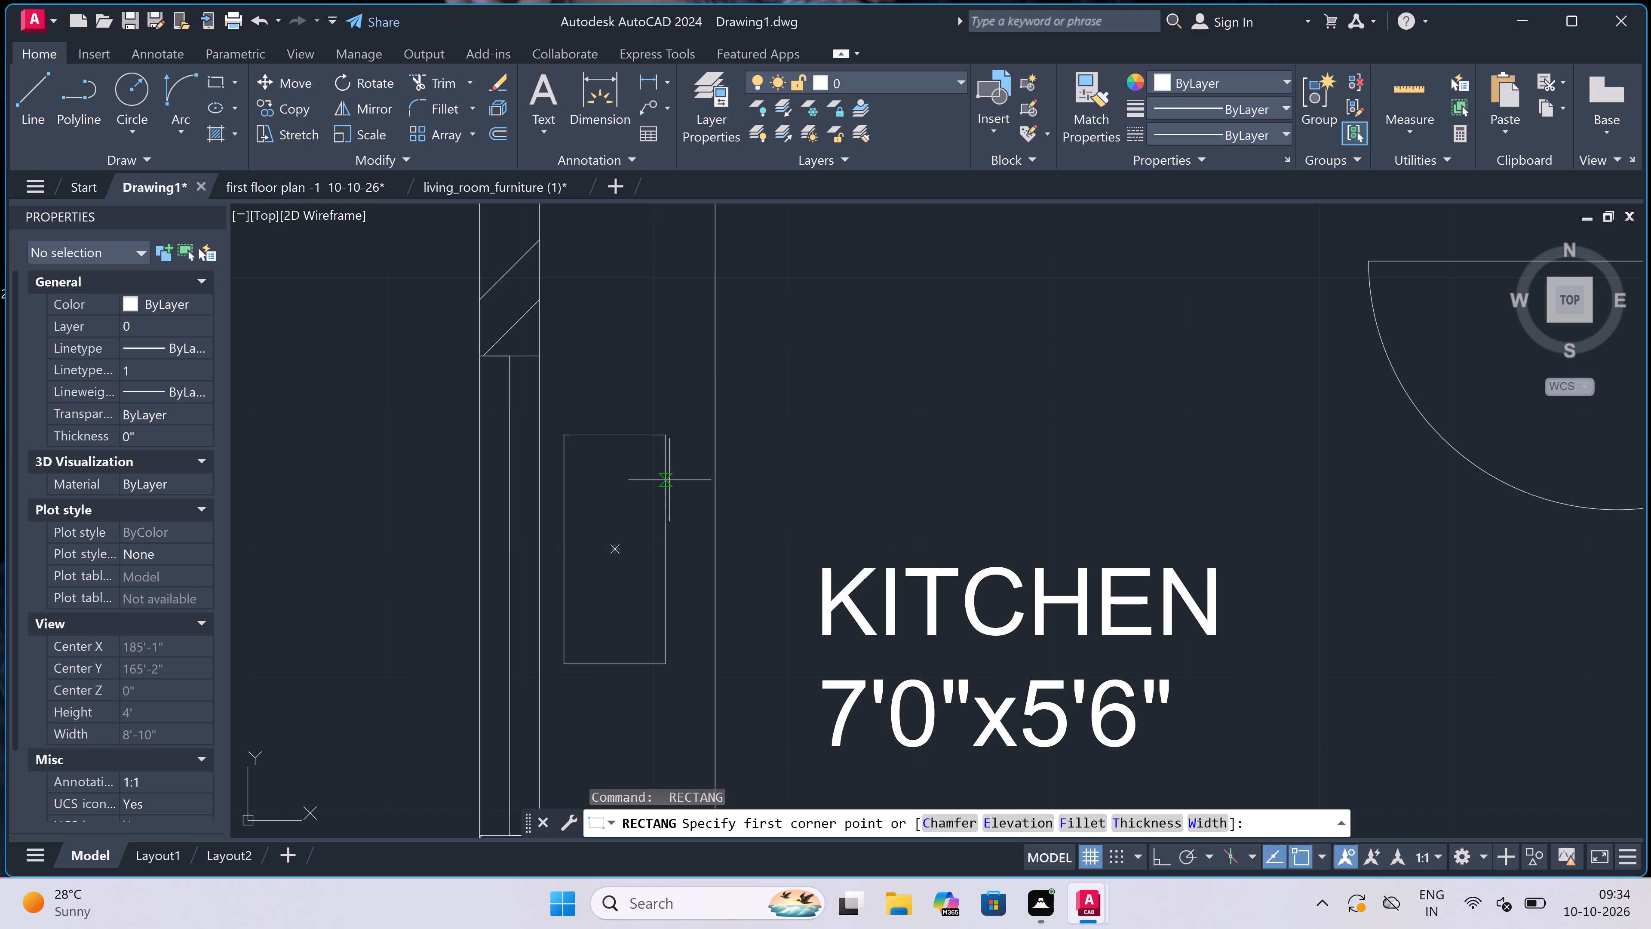
pyautogui.doubleClick(668, 480)
pyautogui.scroll(2, 685, 490)
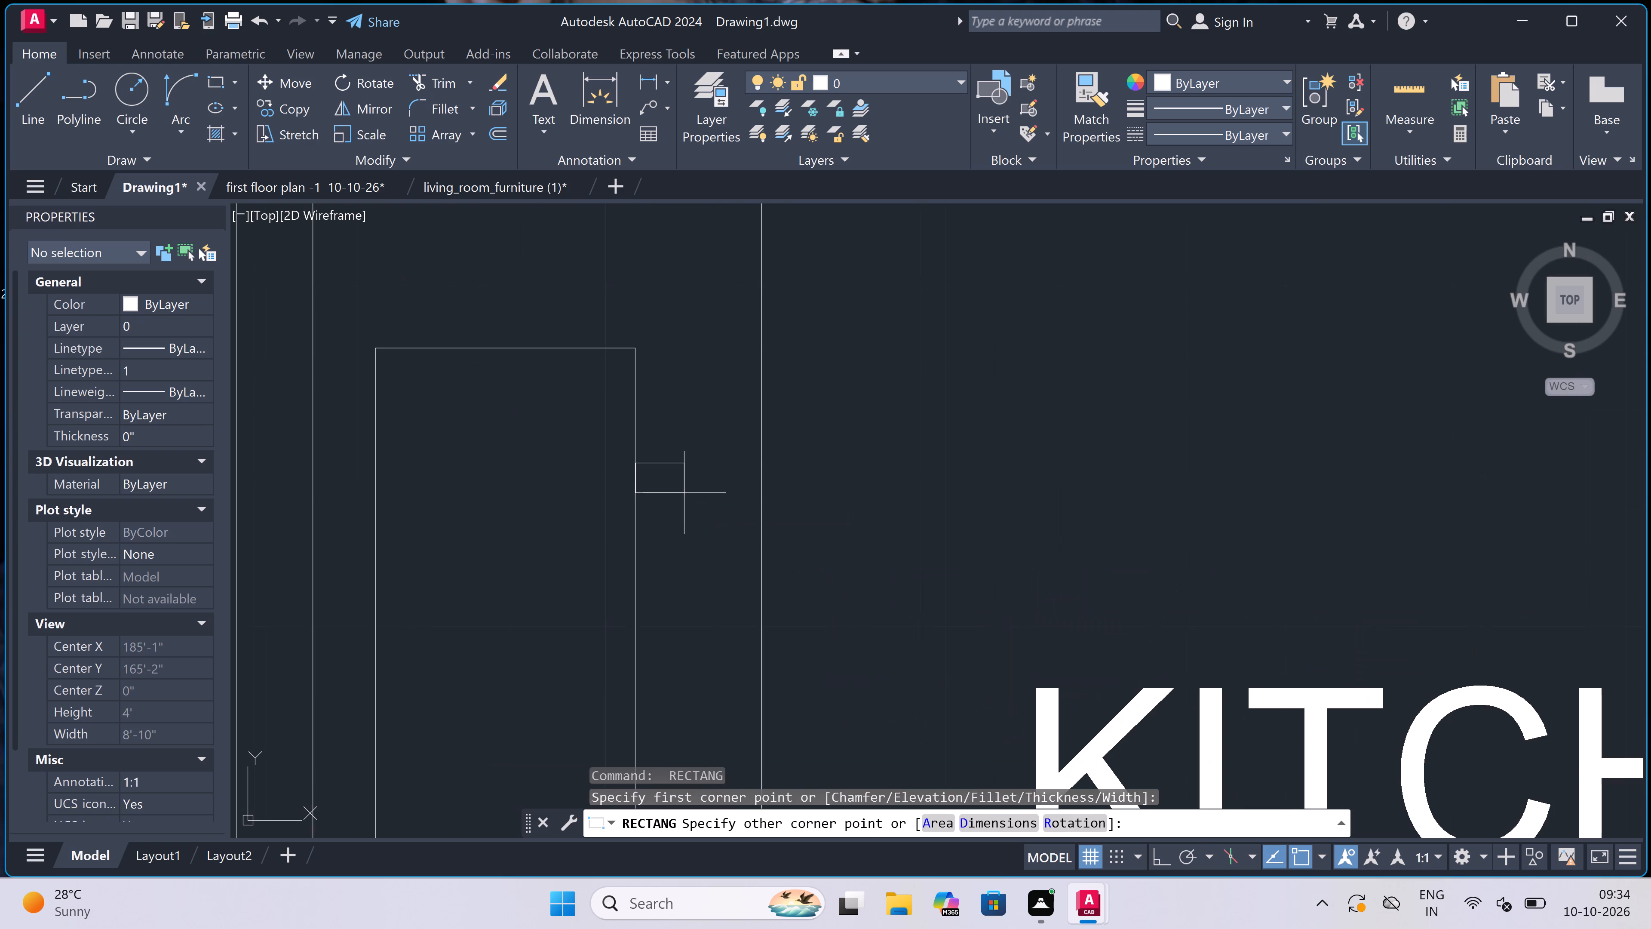
pyautogui.scroll(-1, 681, 505)
pyautogui.click(678, 515)
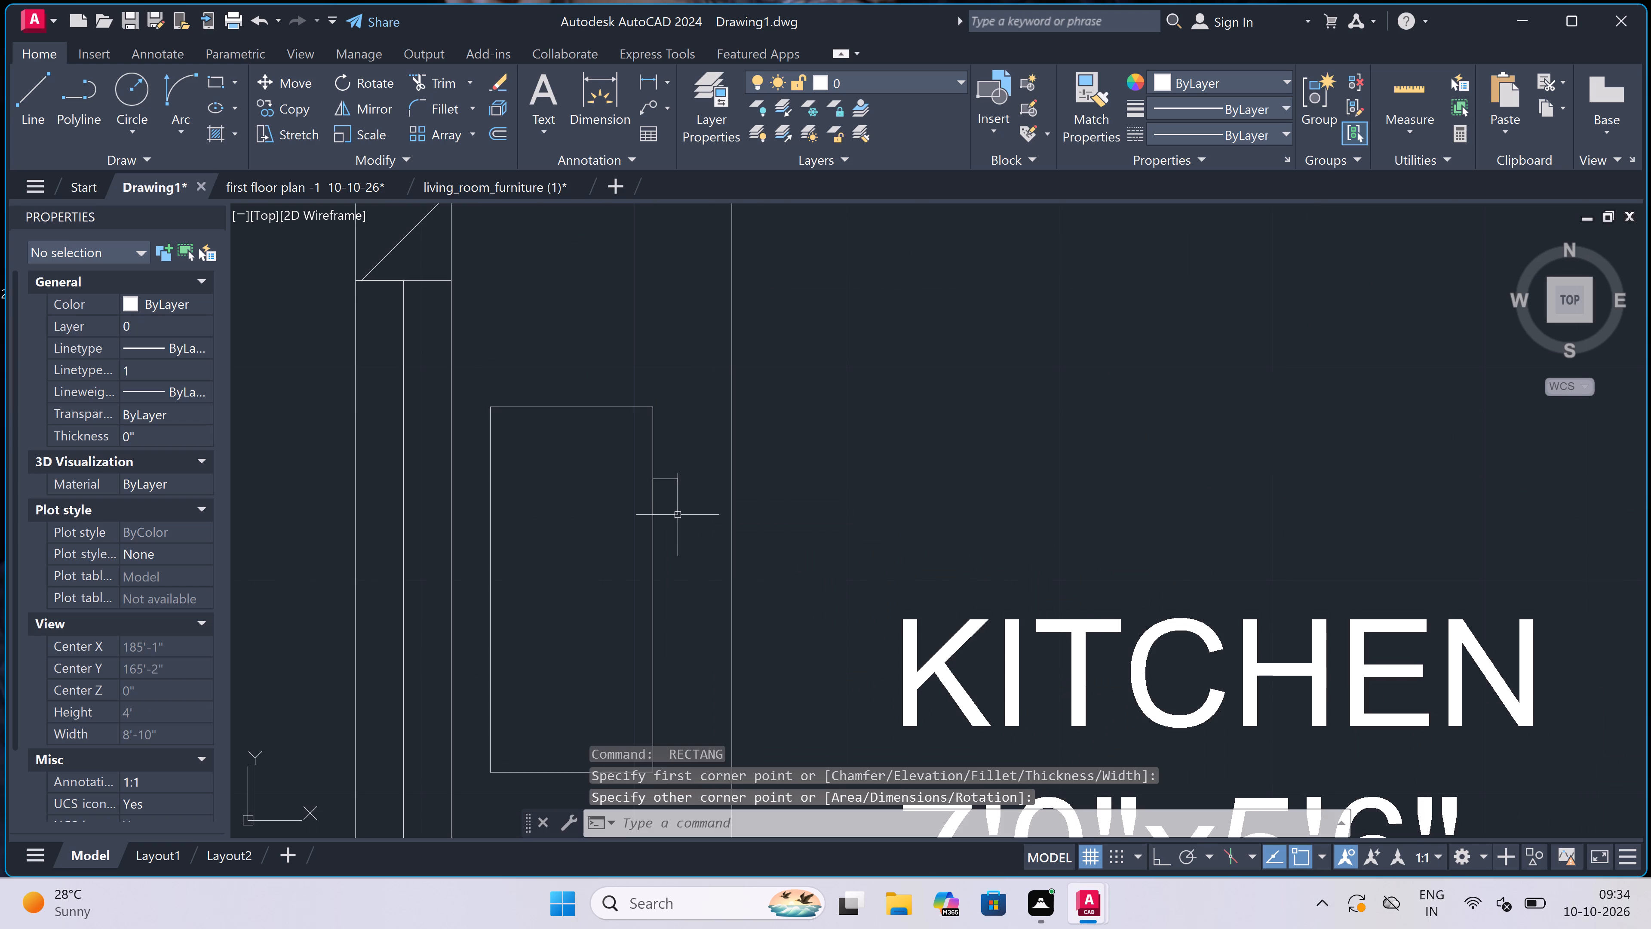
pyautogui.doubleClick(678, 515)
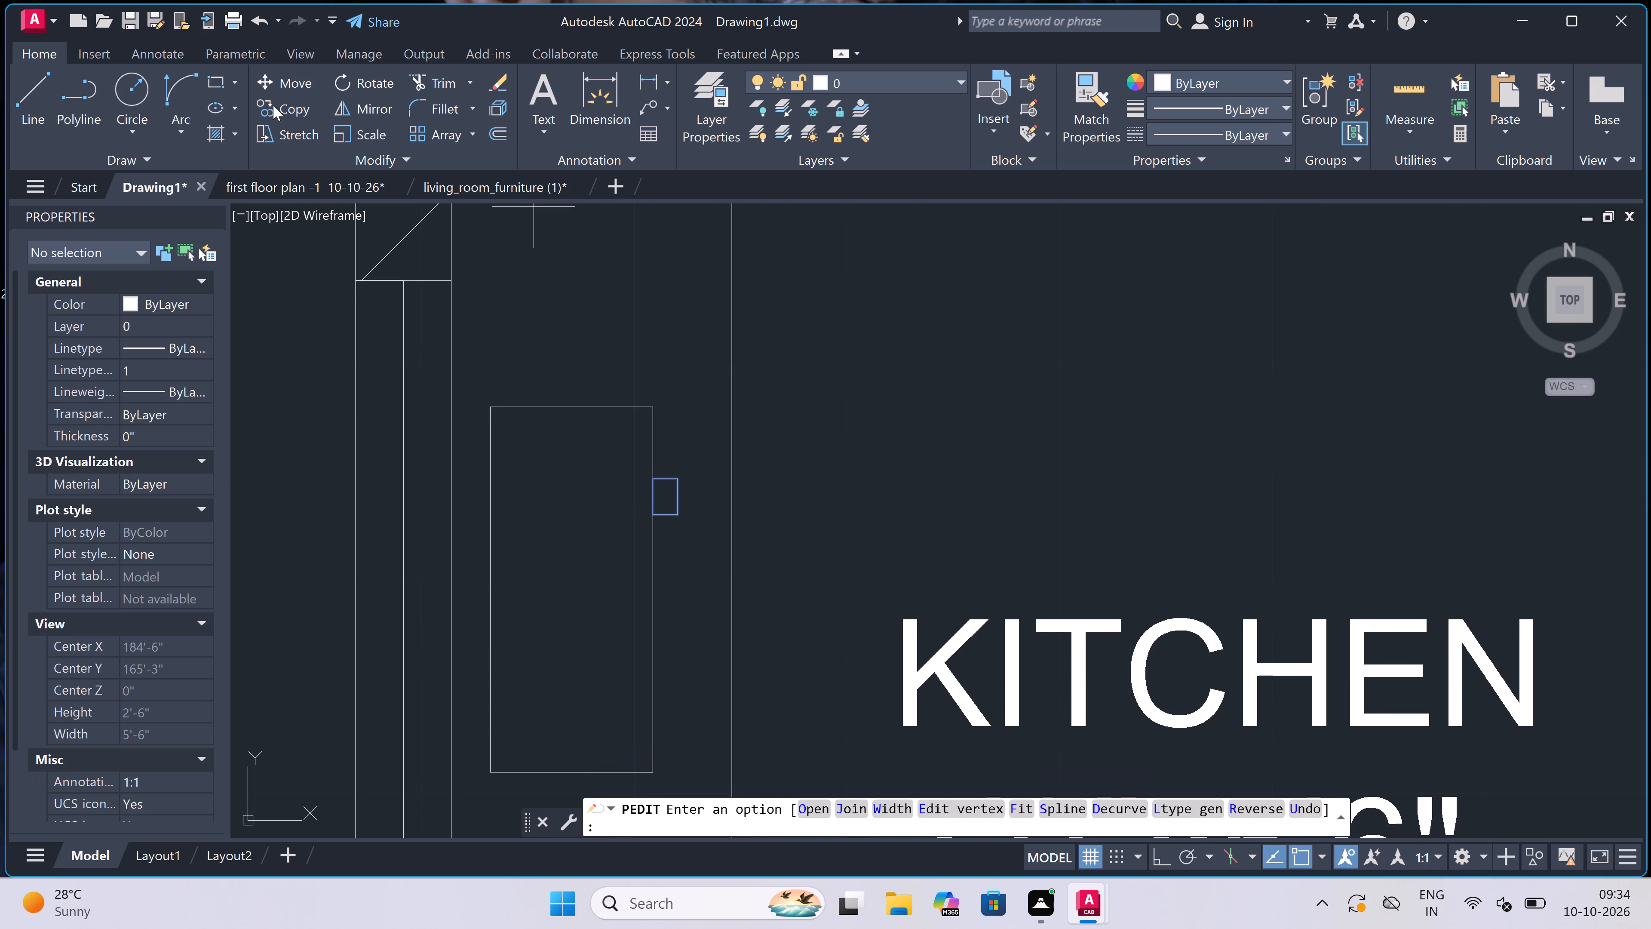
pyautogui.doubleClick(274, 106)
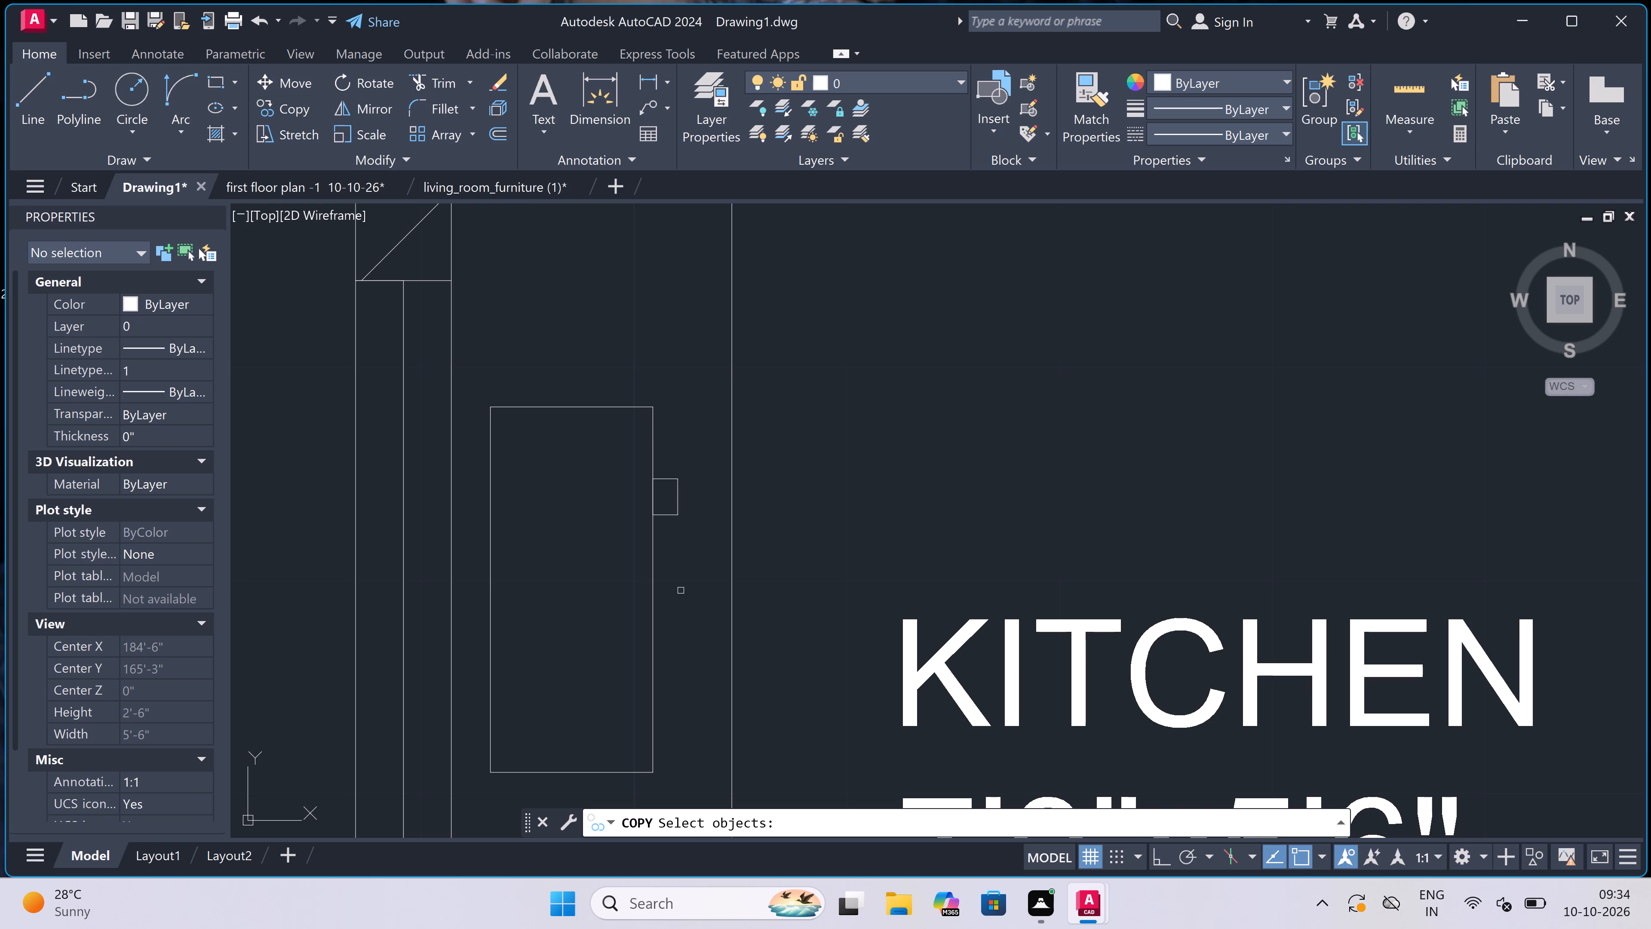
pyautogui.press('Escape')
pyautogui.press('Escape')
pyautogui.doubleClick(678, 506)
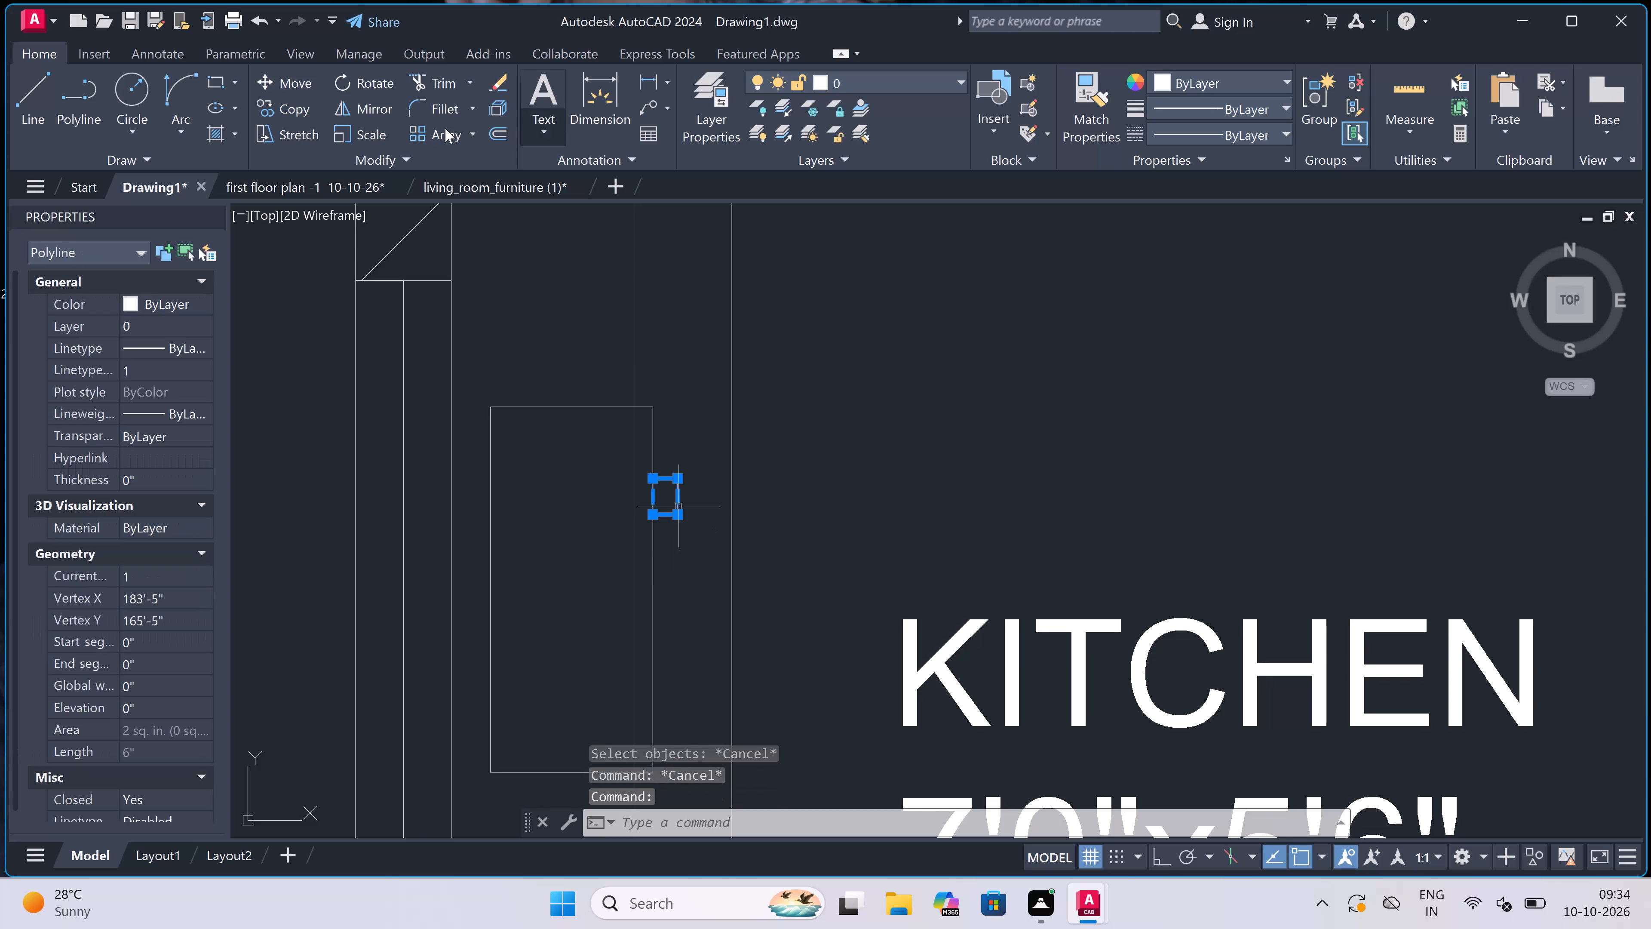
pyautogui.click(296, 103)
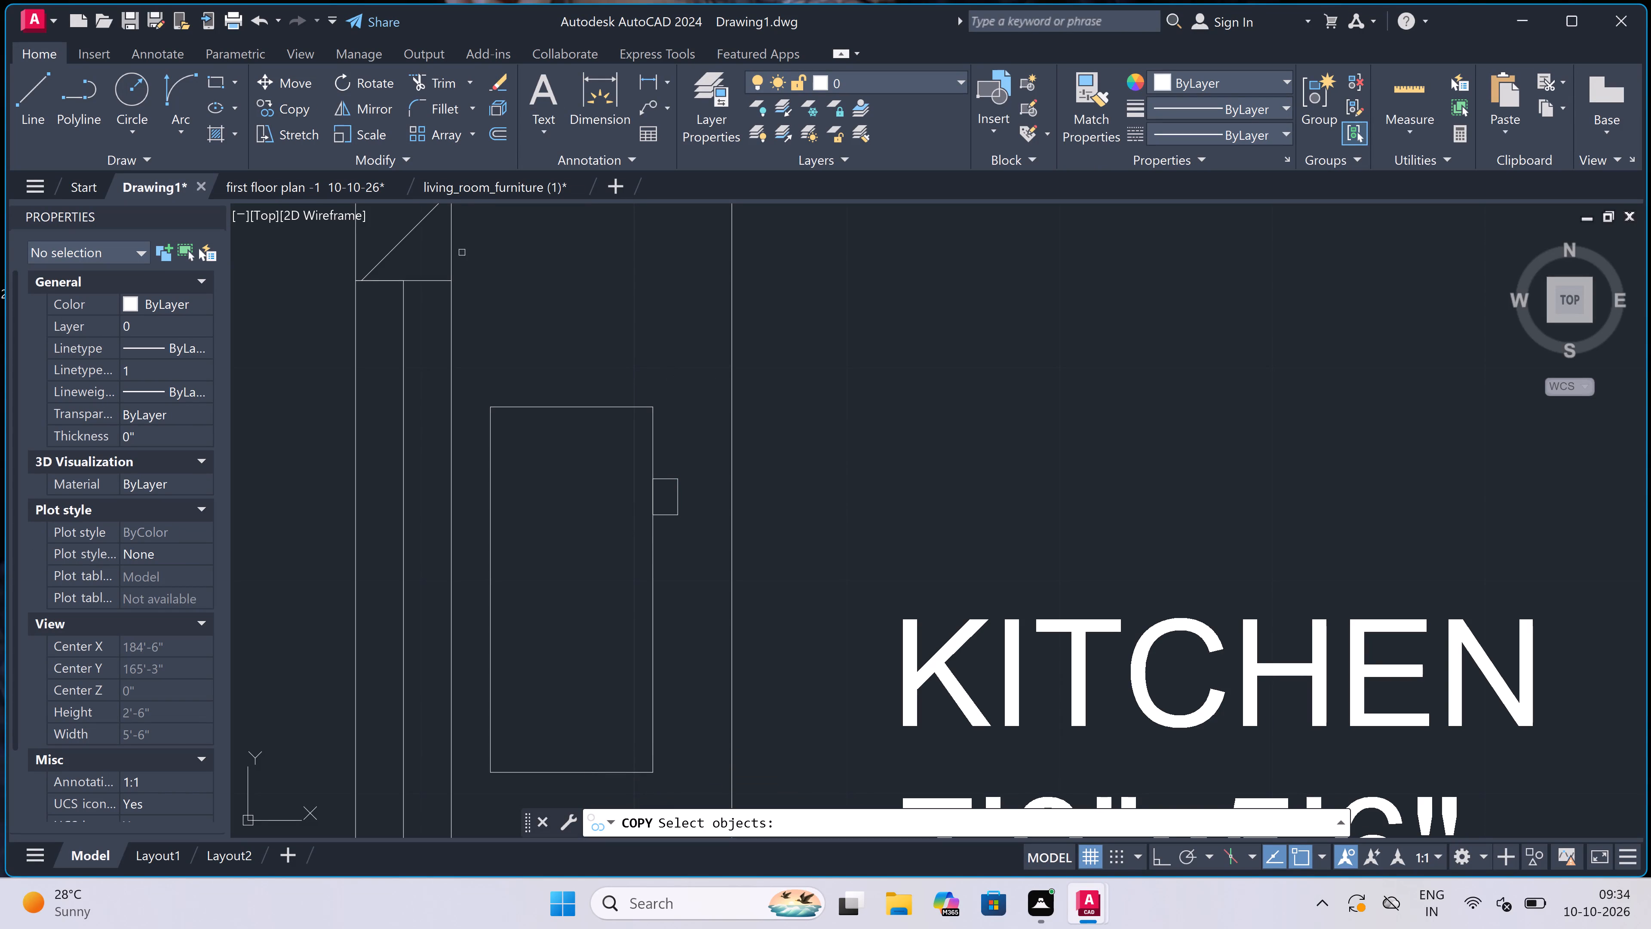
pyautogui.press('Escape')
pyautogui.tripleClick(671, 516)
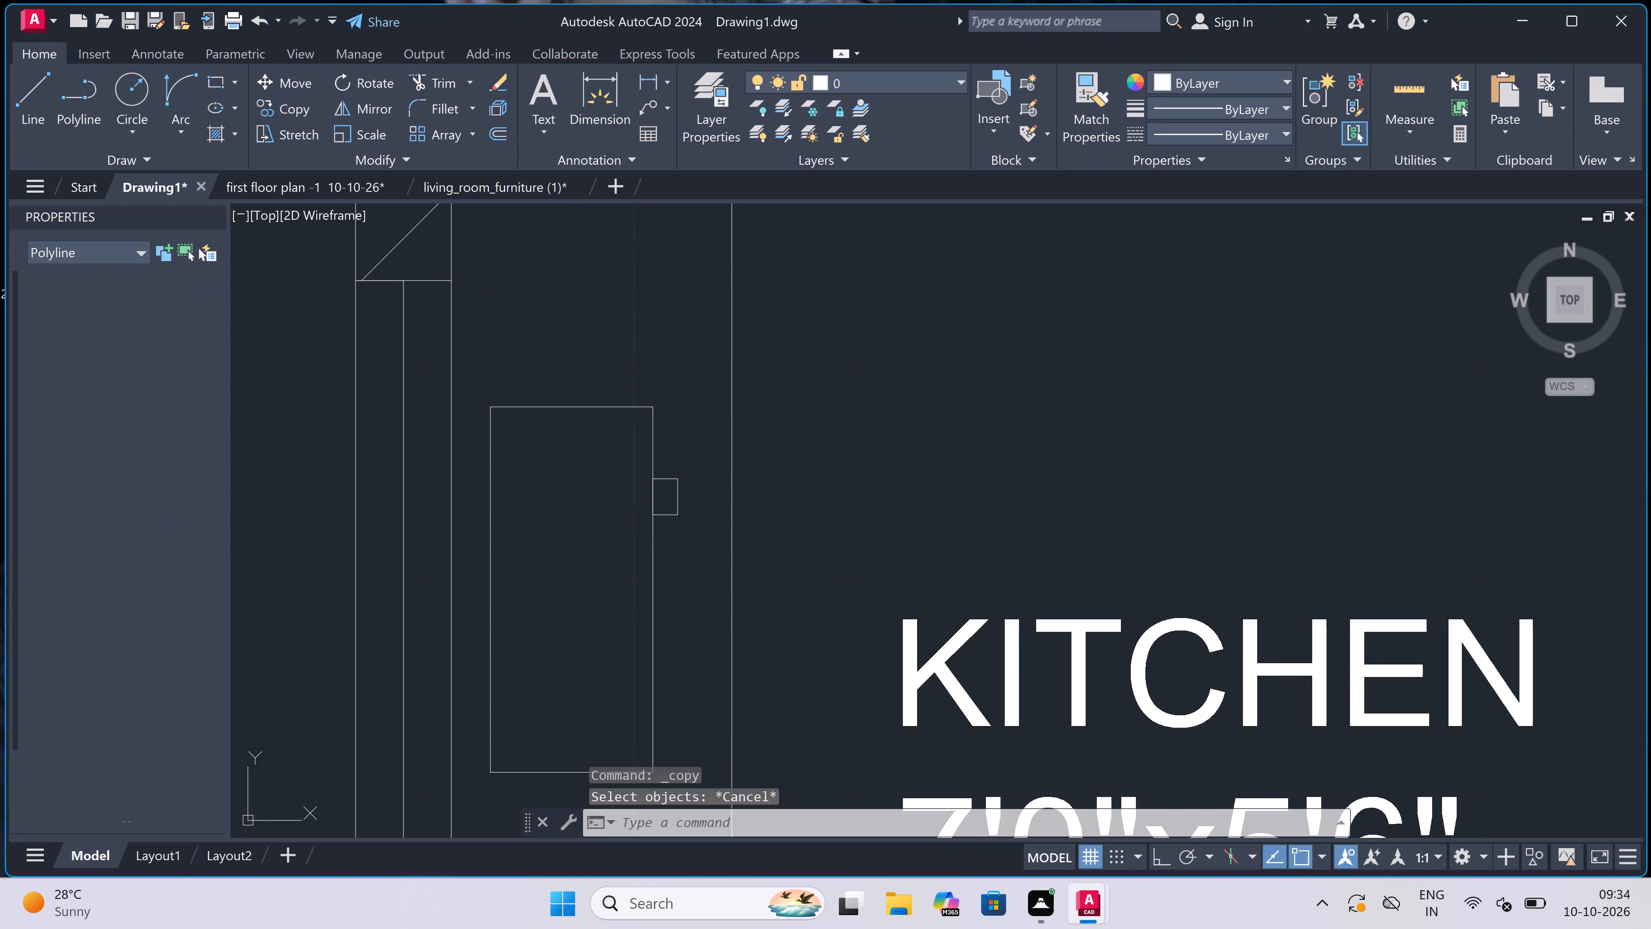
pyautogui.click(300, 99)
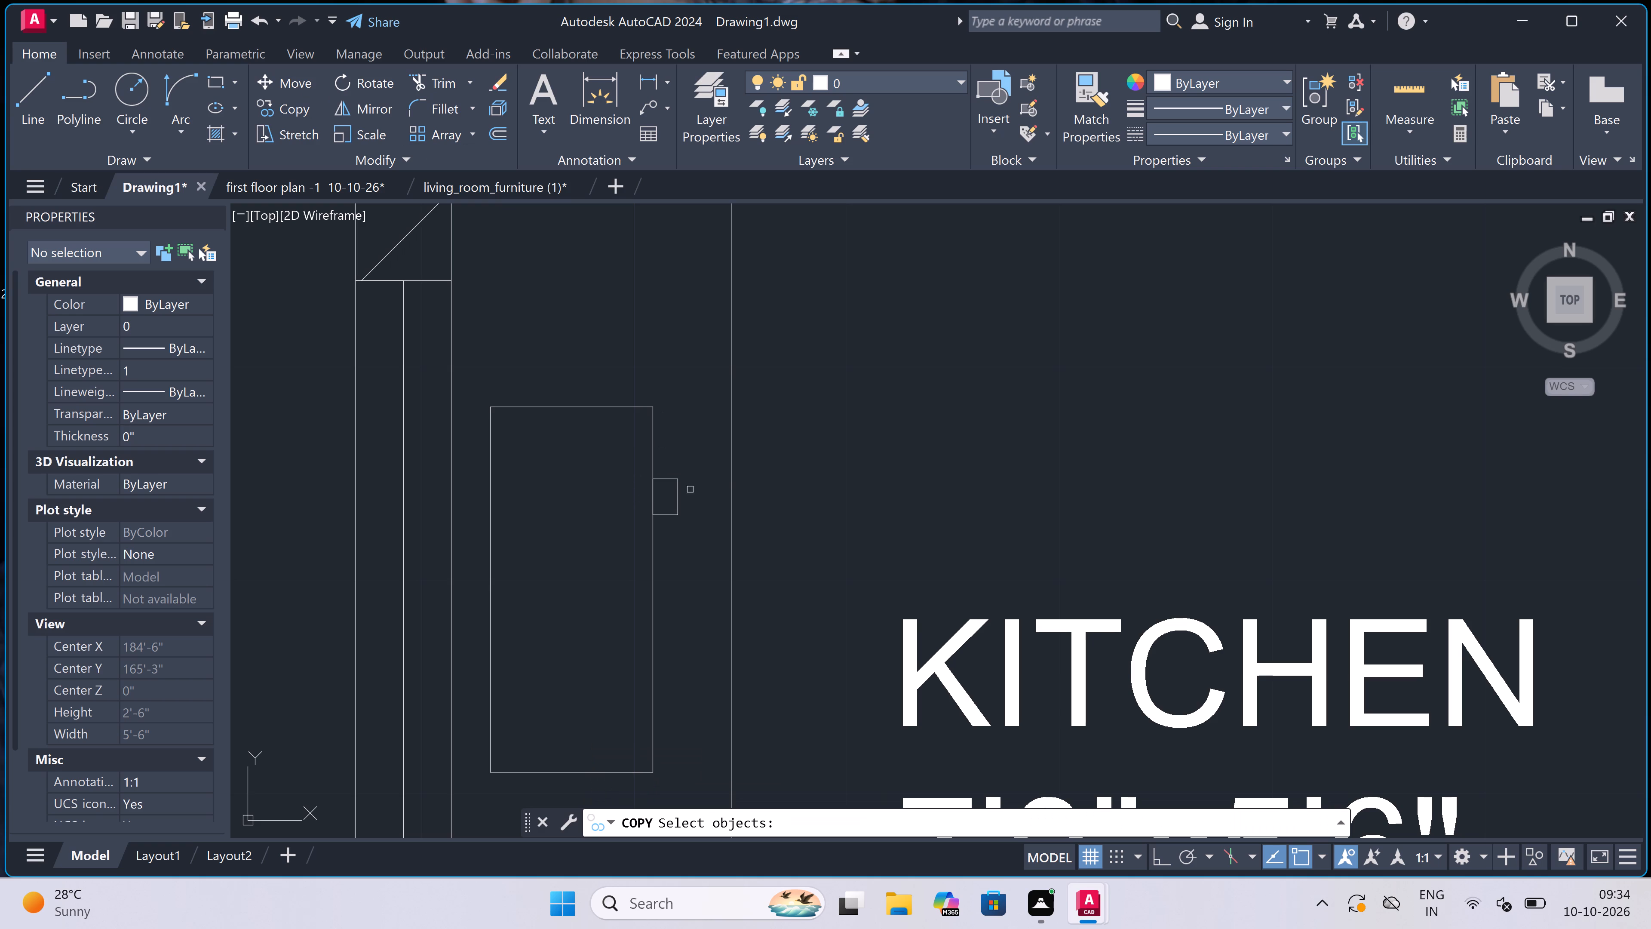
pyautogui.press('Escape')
# Copy the small rectangle straight down, with Ortho on, to the lower part of the counter rectangle's right edge.
pyautogui.click(671, 474)
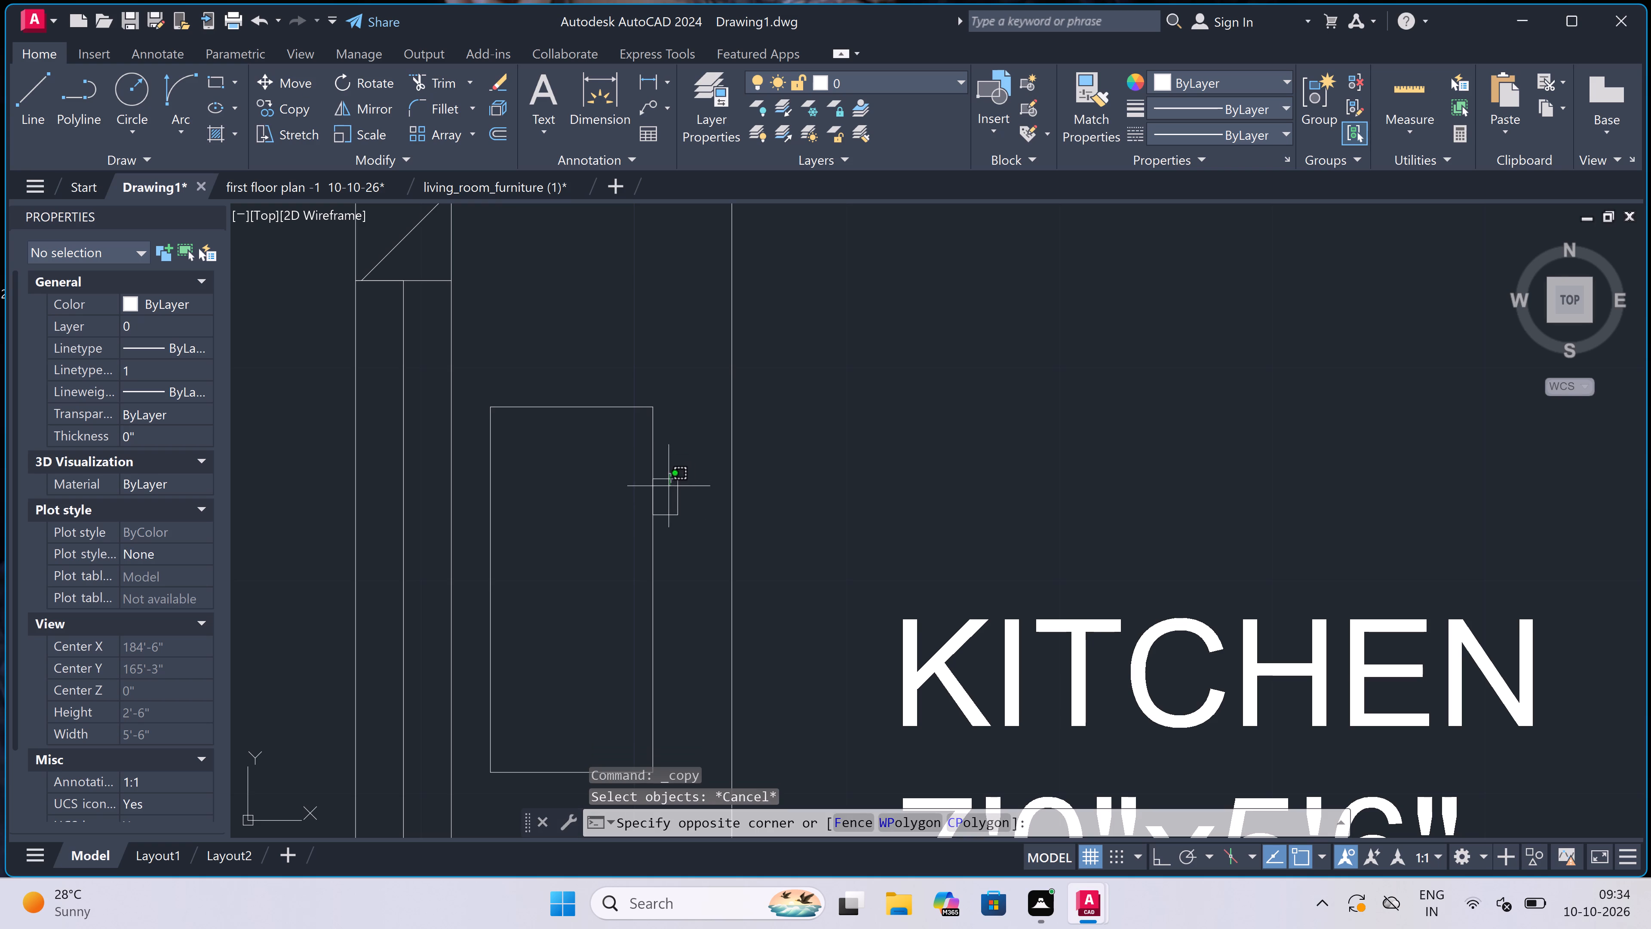
pyautogui.click(657, 531)
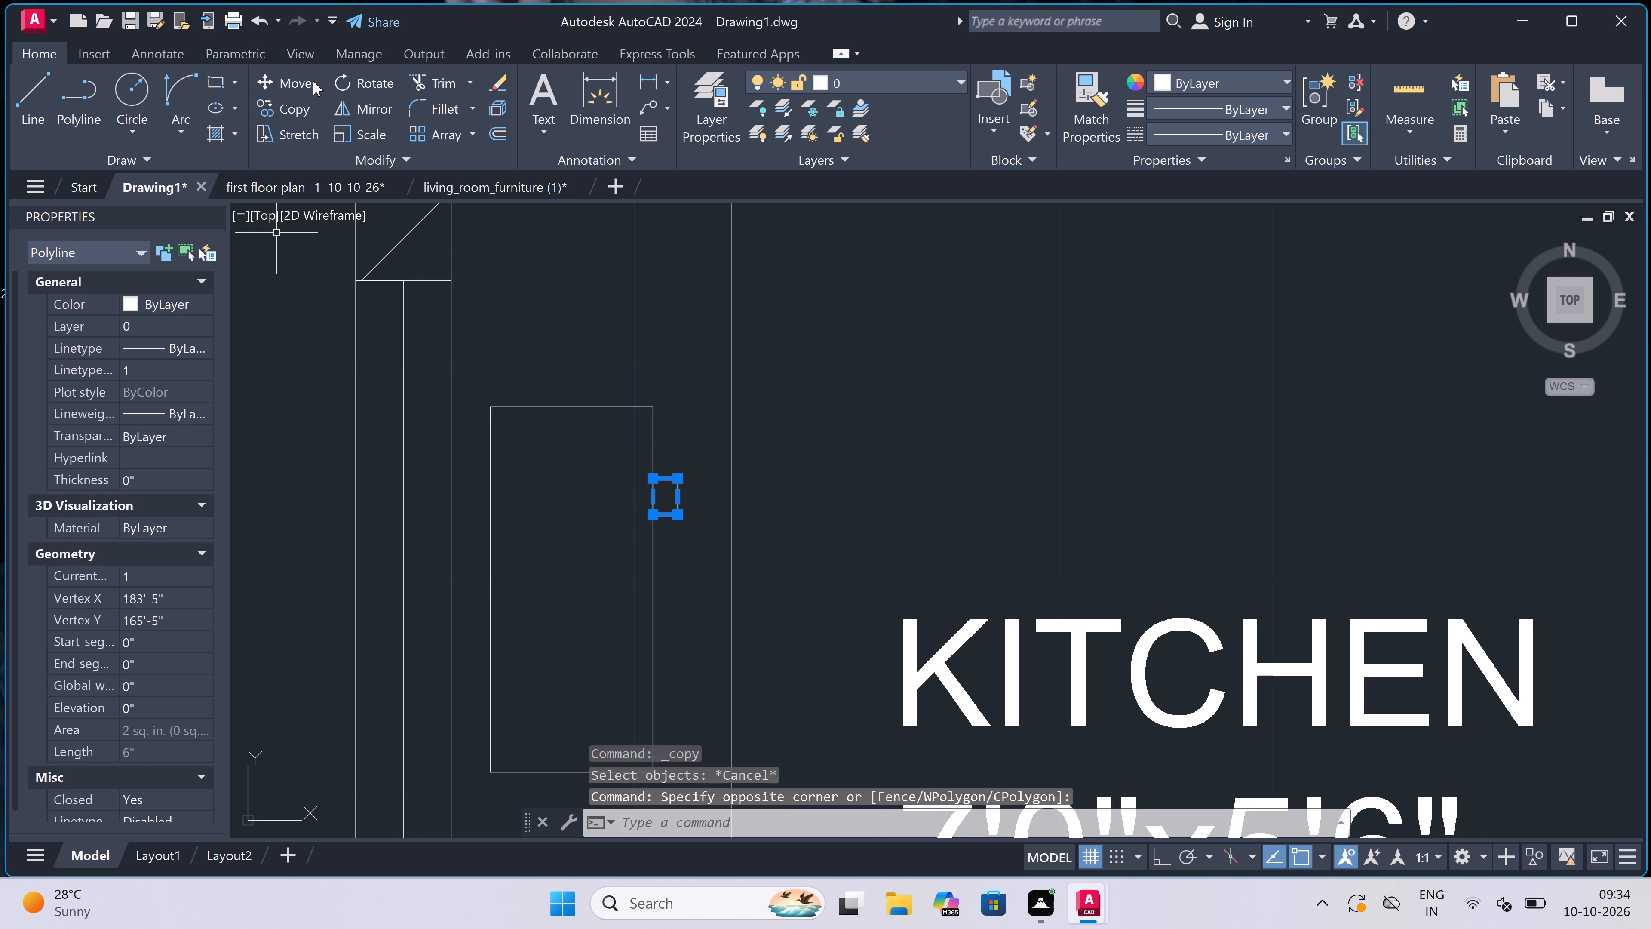
pyautogui.click(288, 105)
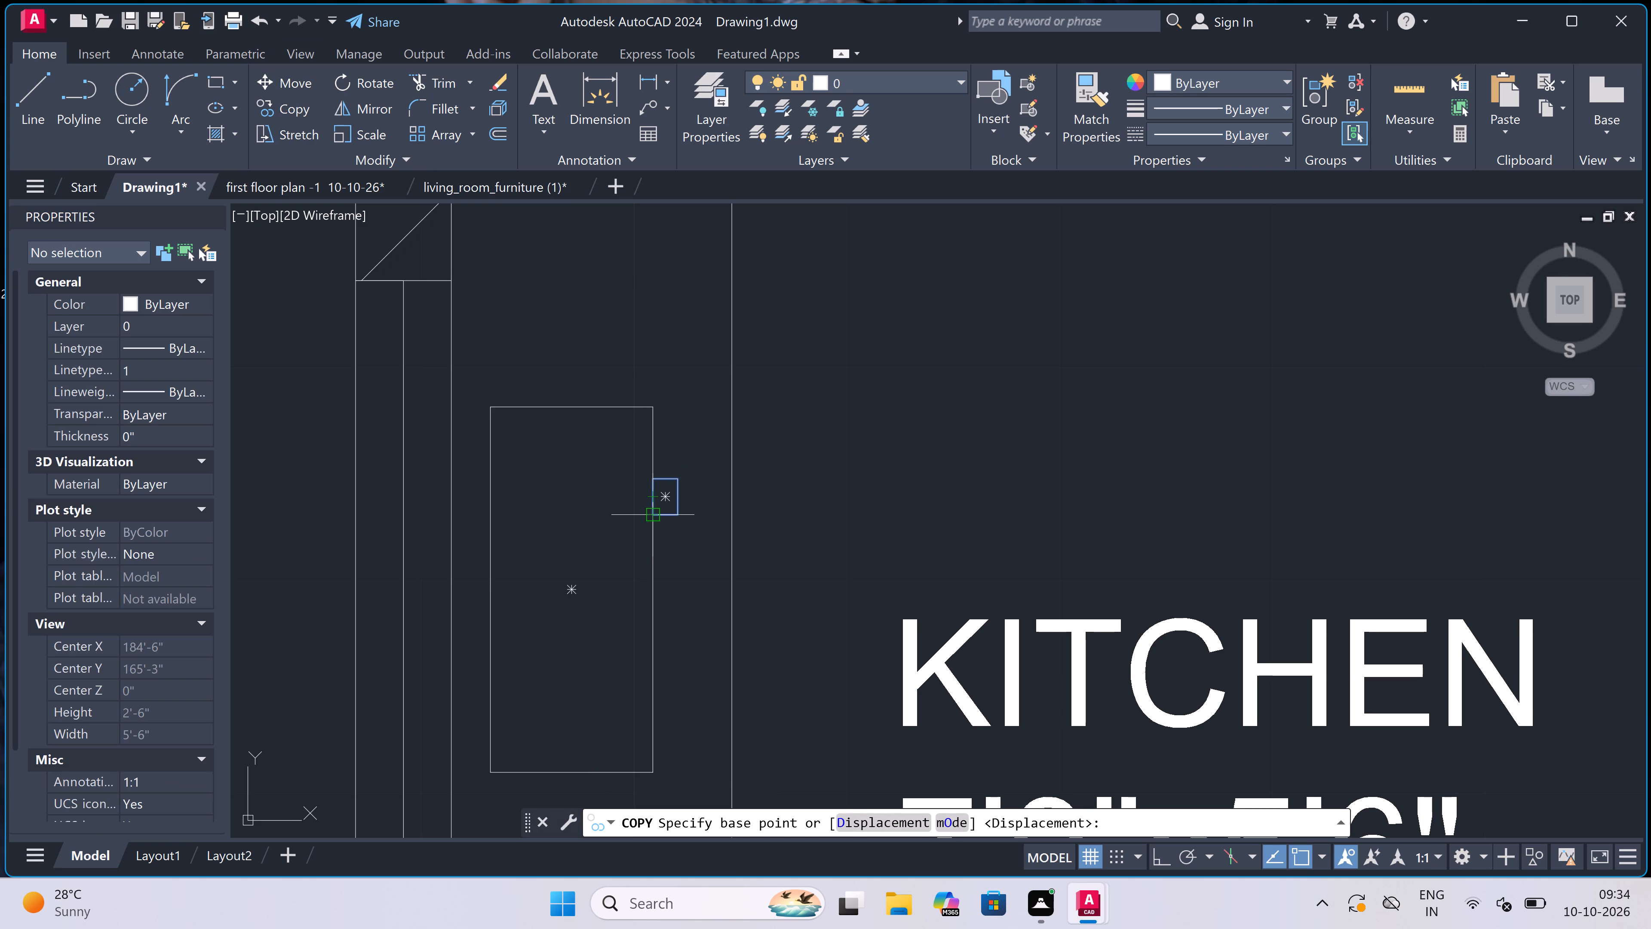
pyautogui.click(651, 510)
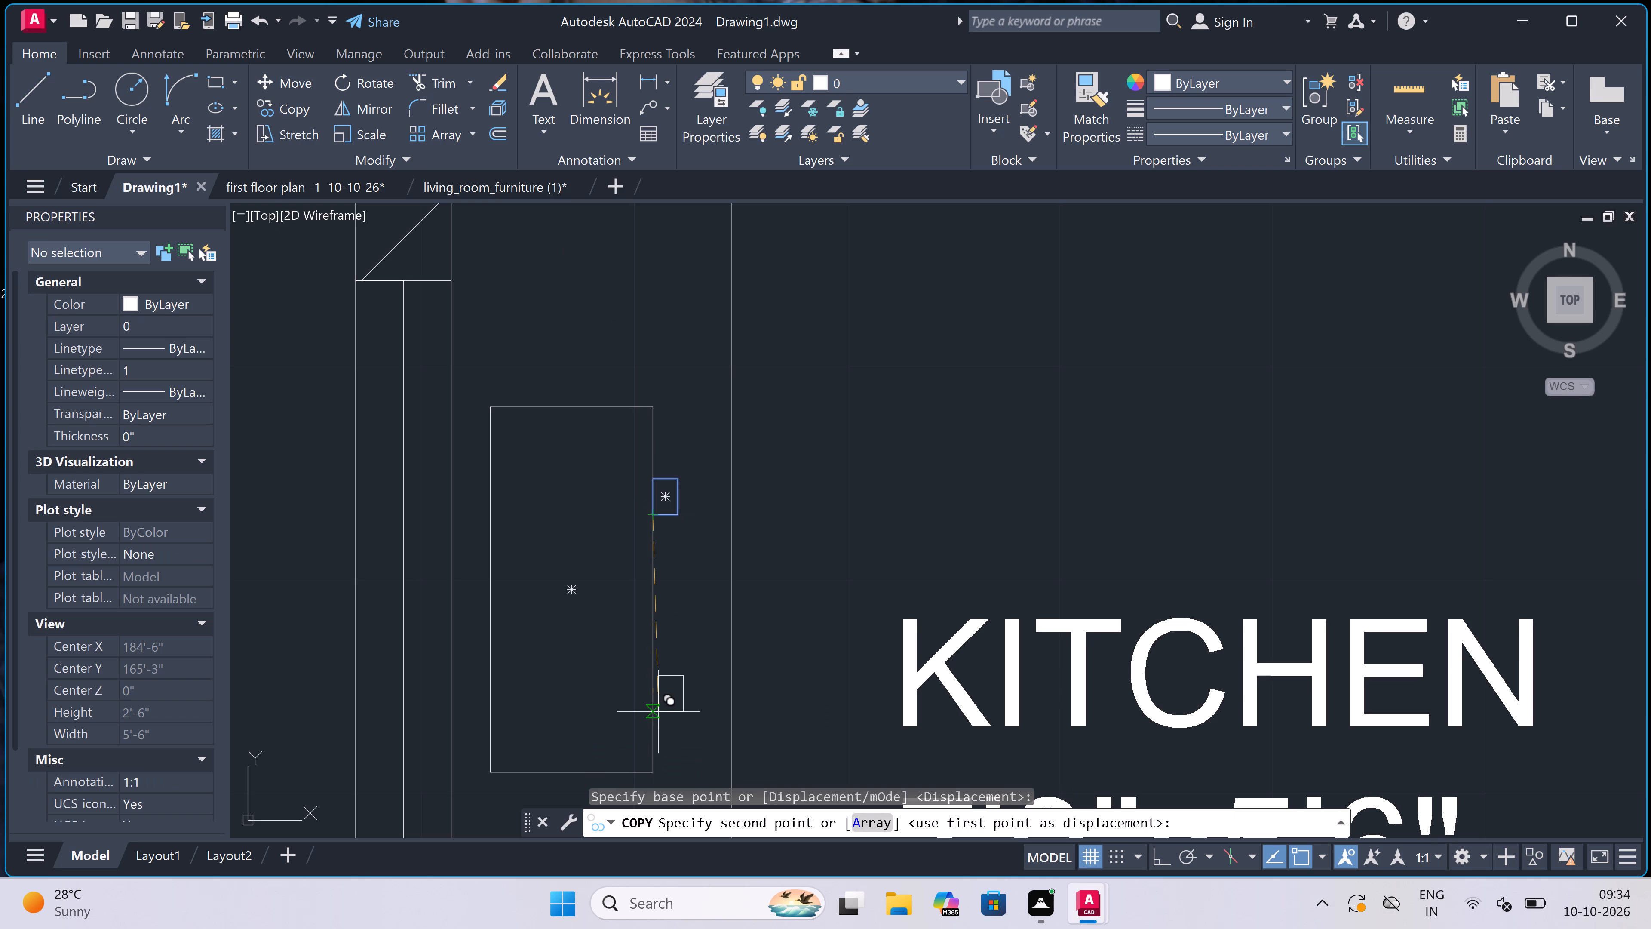
pyautogui.press('F8')
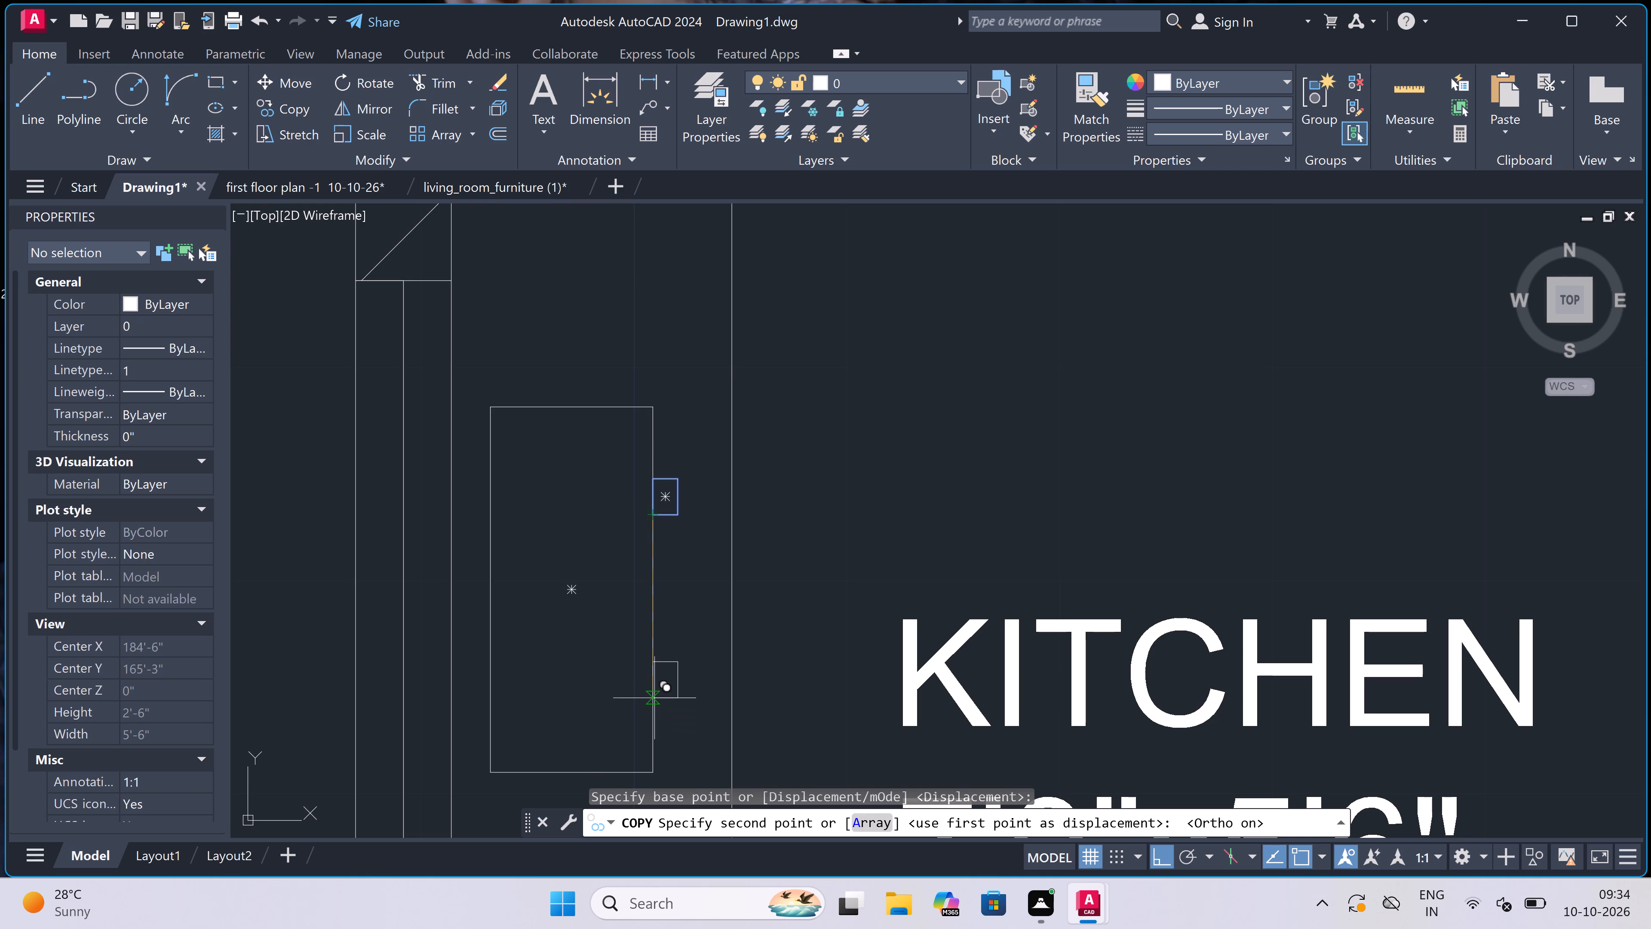
pyautogui.doubleClick(654, 694)
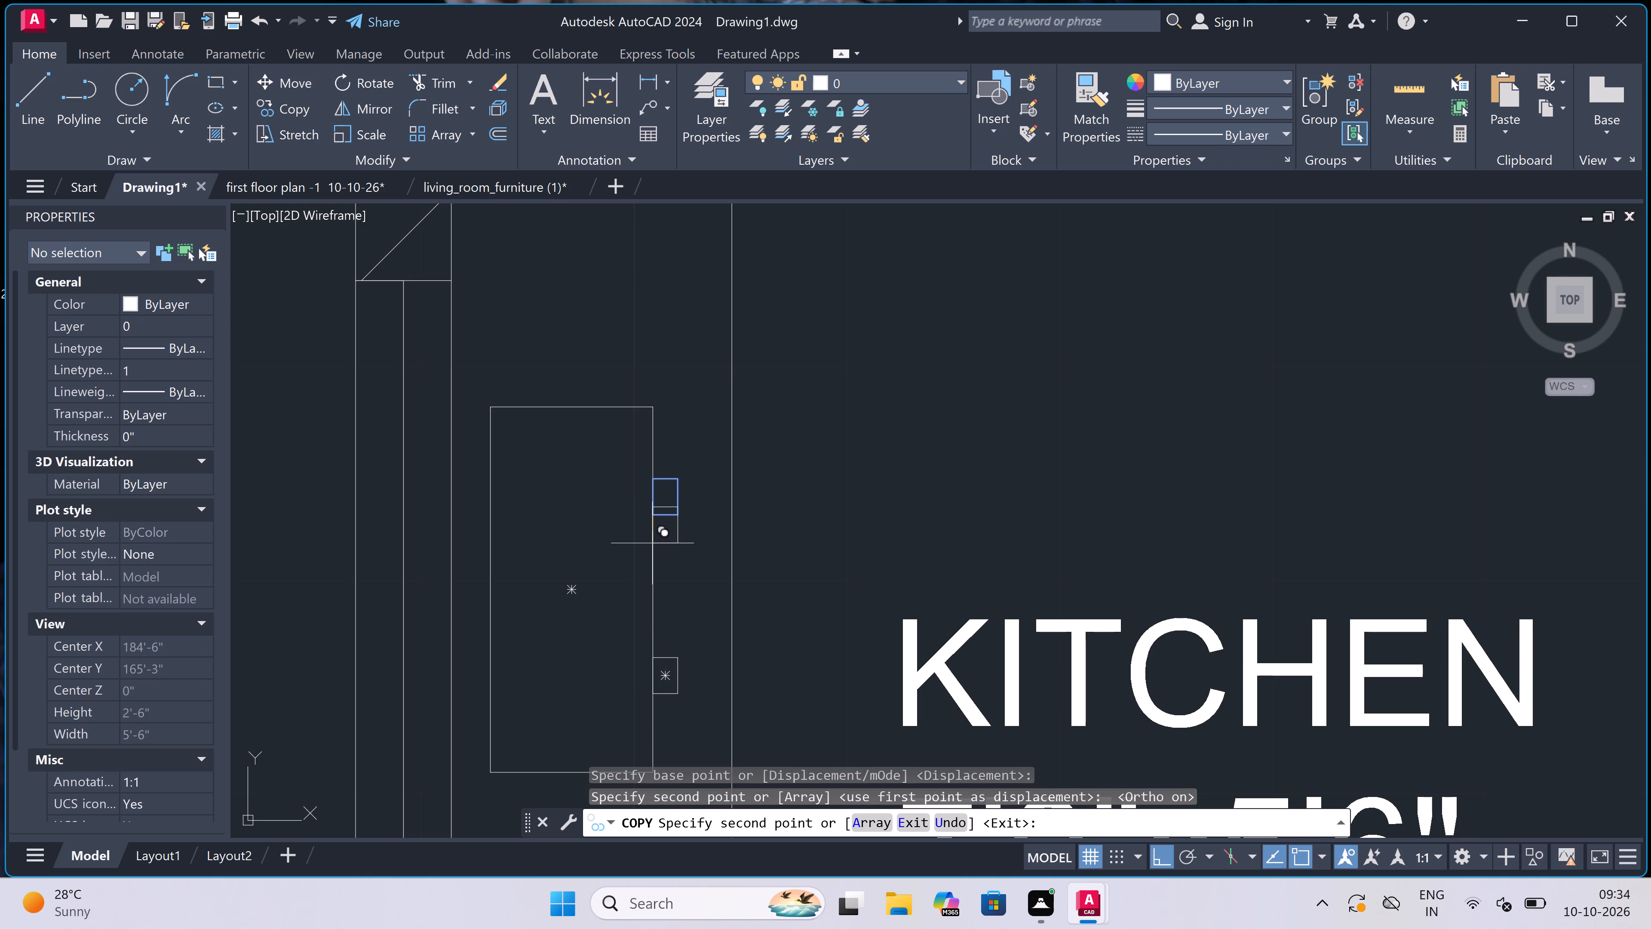
pyautogui.press('Escape')
pyautogui.press('Escape')
# Draw a circle of about 1" radius inside the lower left part of the counter rectangle.
pyautogui.scroll(-3, 662, 482)
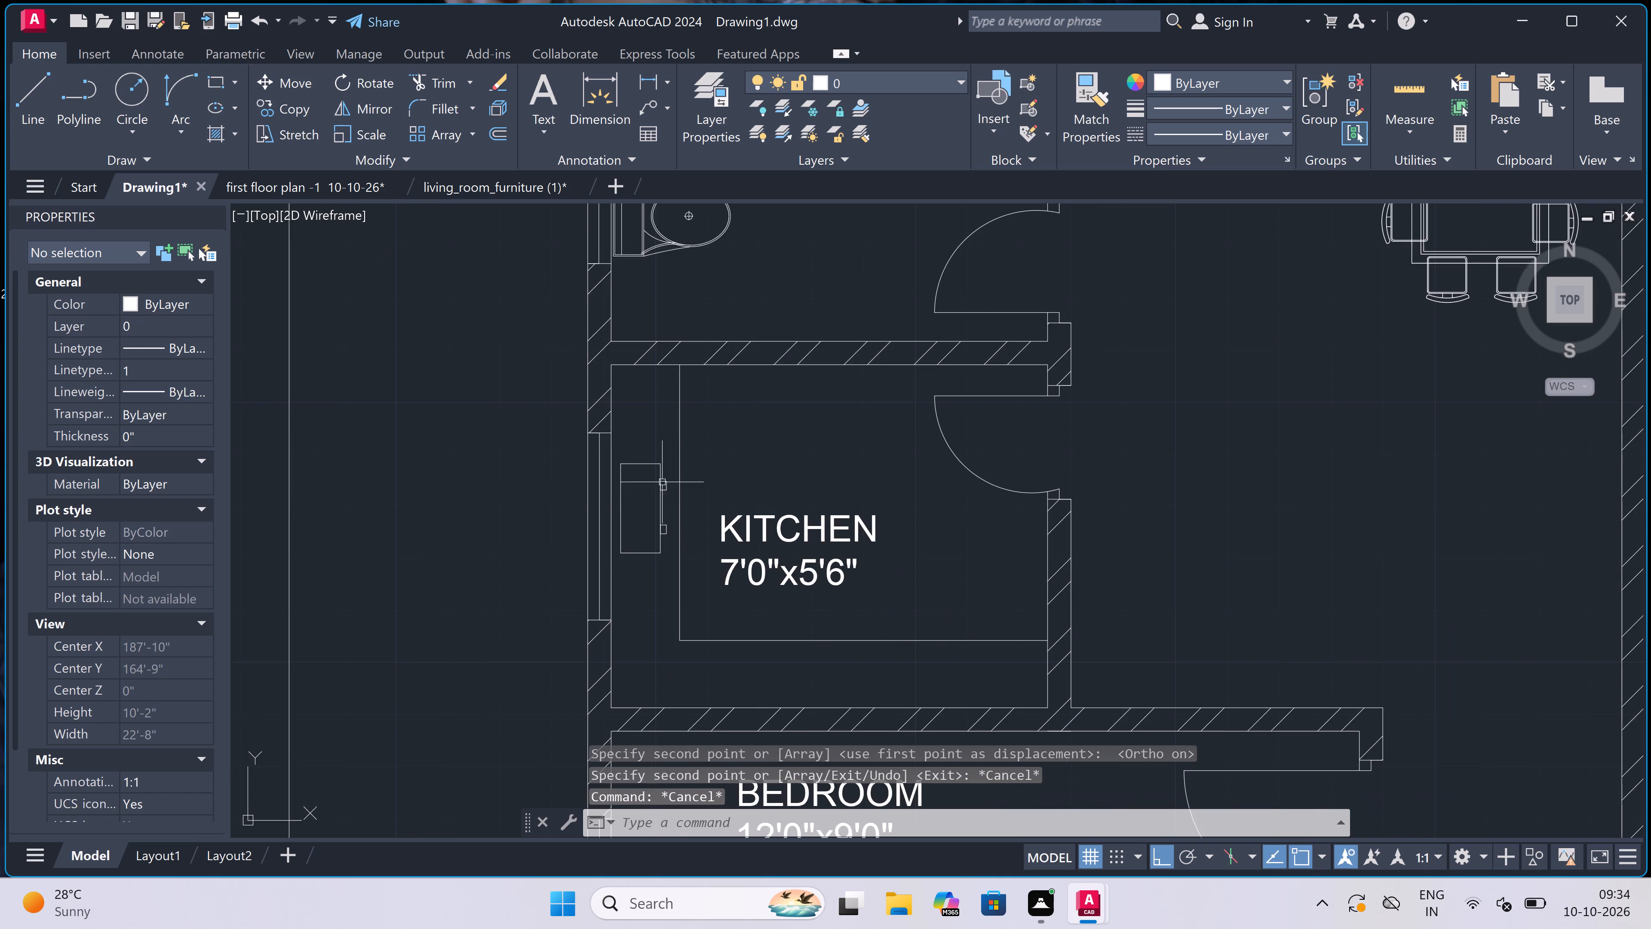
pyautogui.scroll(2, 622, 514)
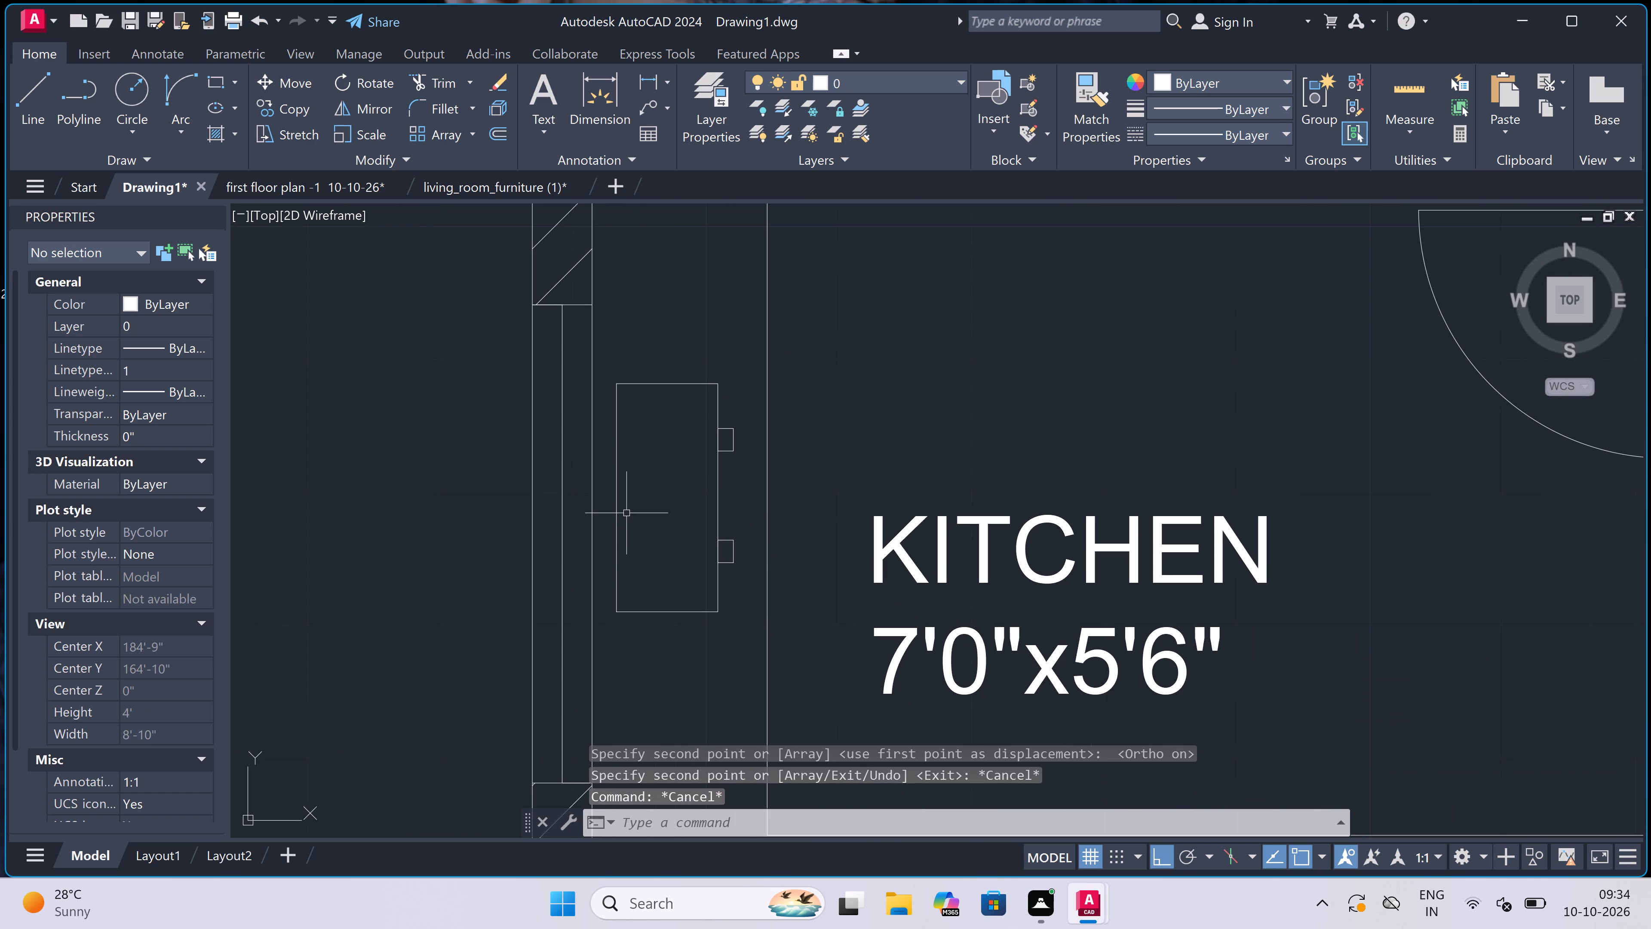
pyautogui.press('c')
pyautogui.press('space')
pyautogui.scroll(1, 639, 534)
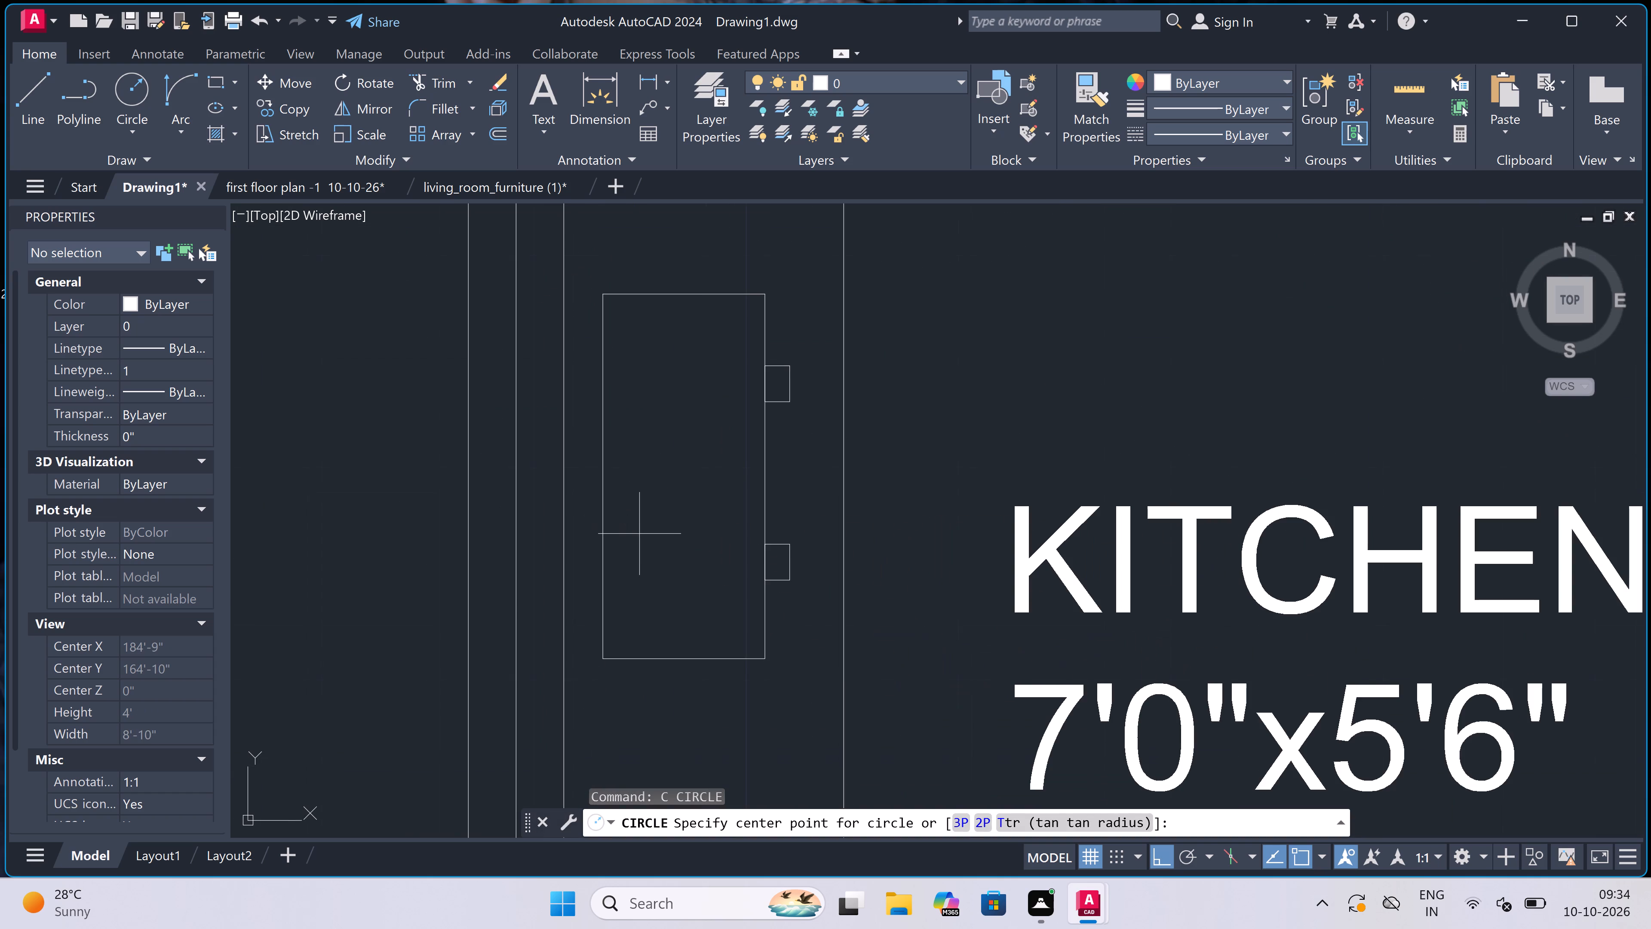
pyautogui.click(652, 568)
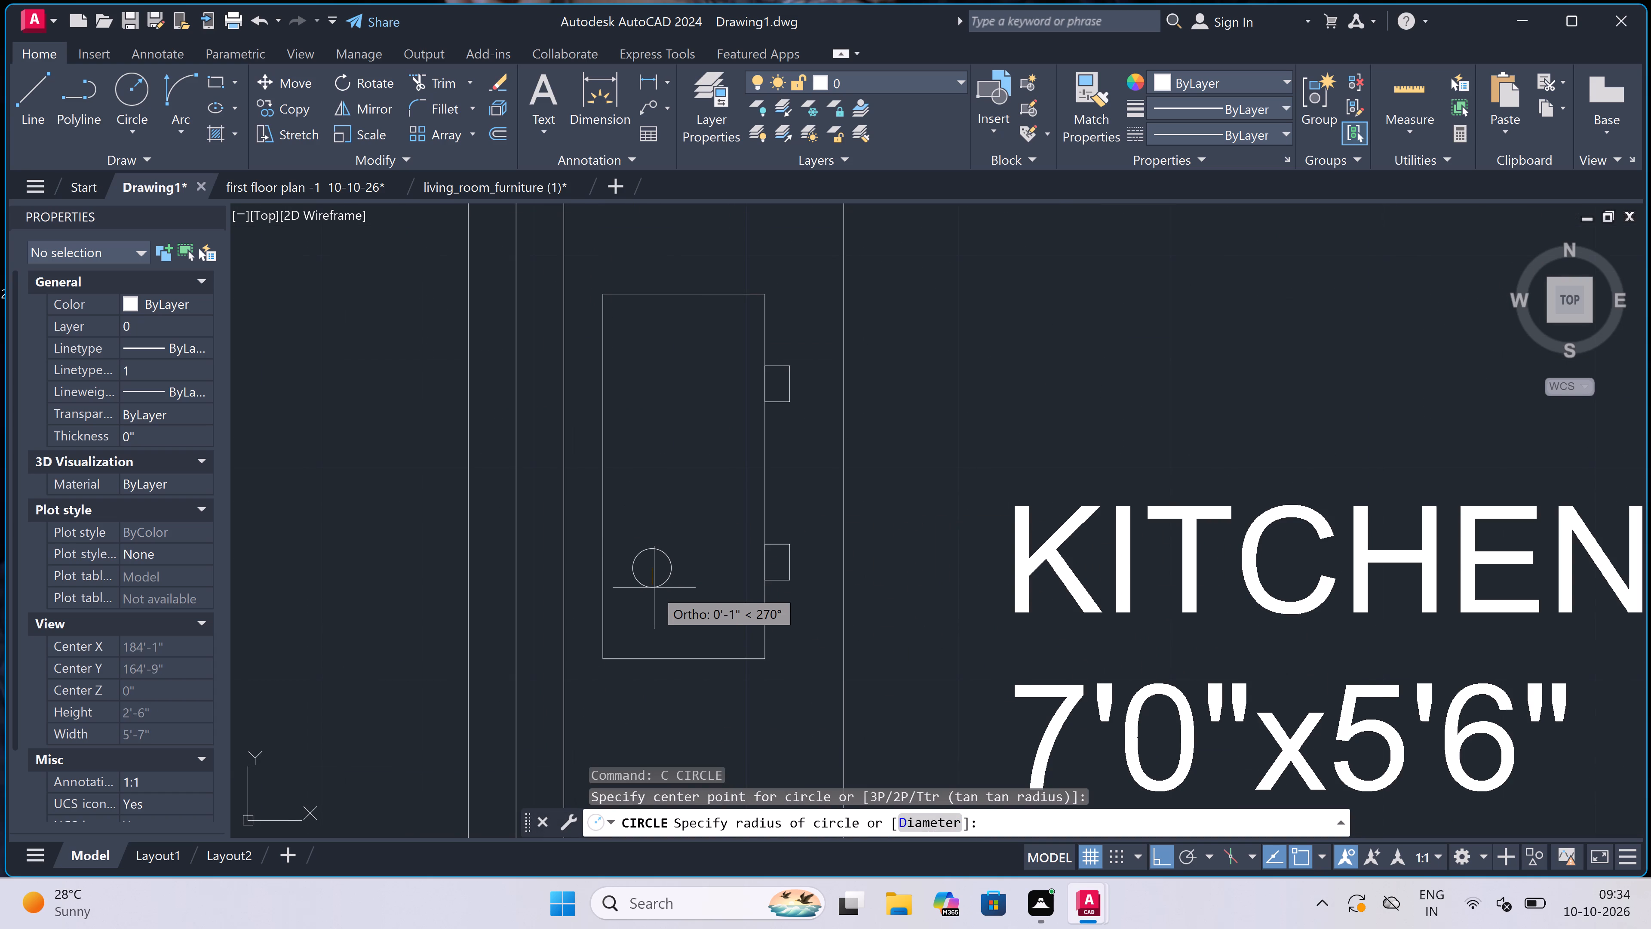
pyautogui.doubleClick(654, 588)
# Copy the small circle to the other three corner areas of the stove rectangle, turning Ortho off for the upper right copy.
pyautogui.click(654, 586)
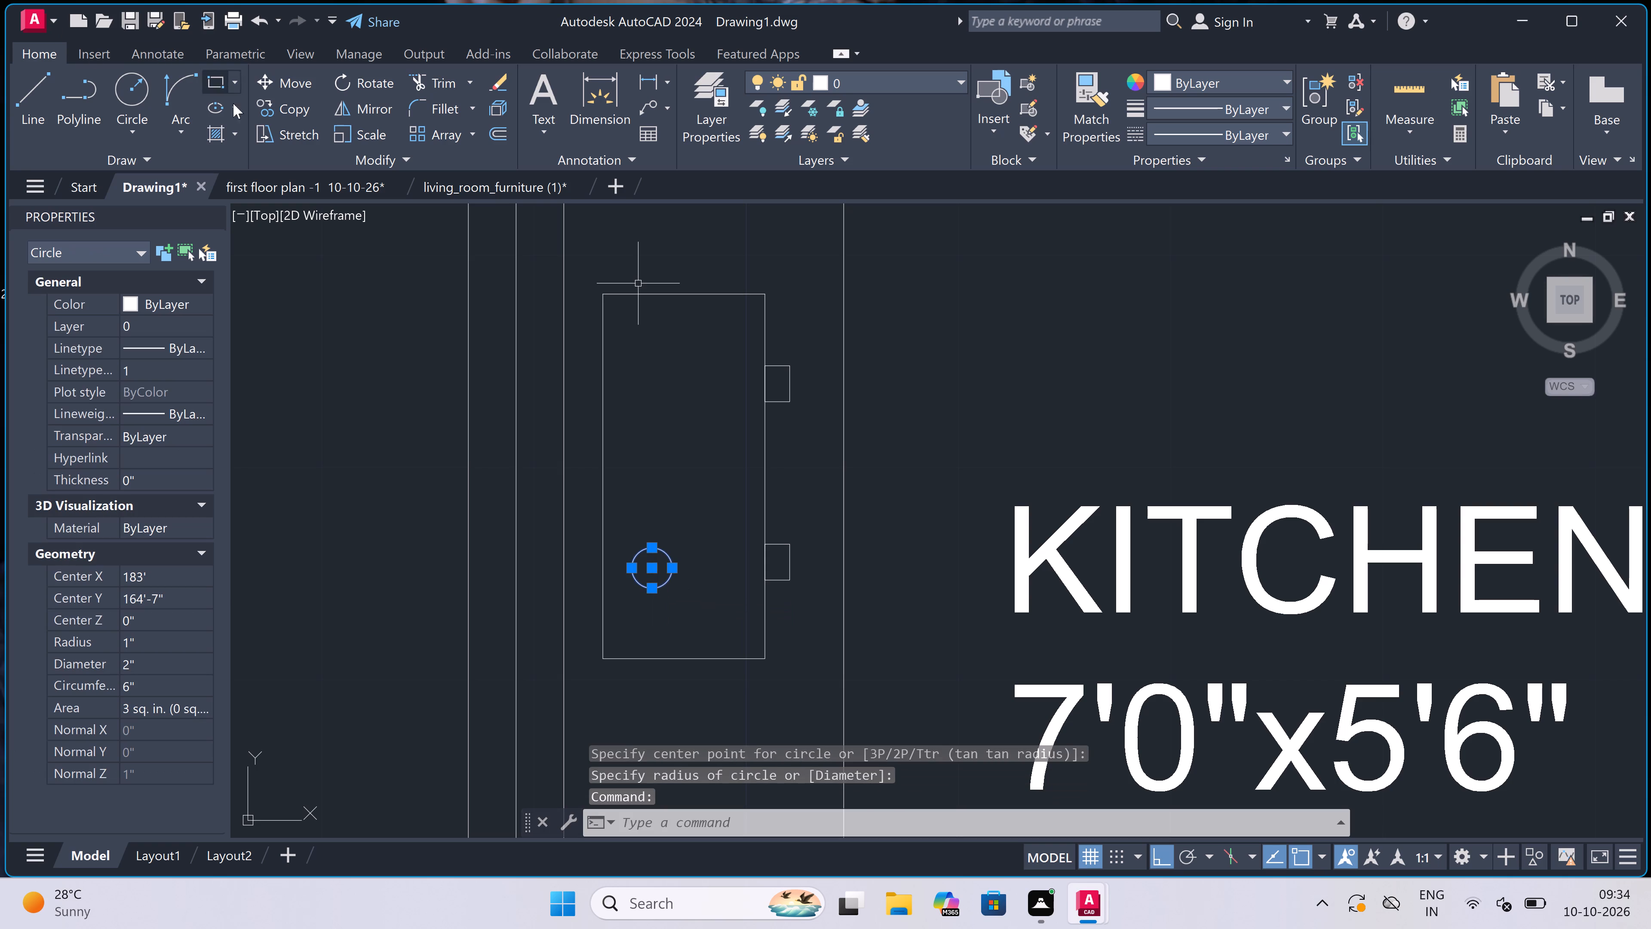
pyautogui.doubleClick(290, 104)
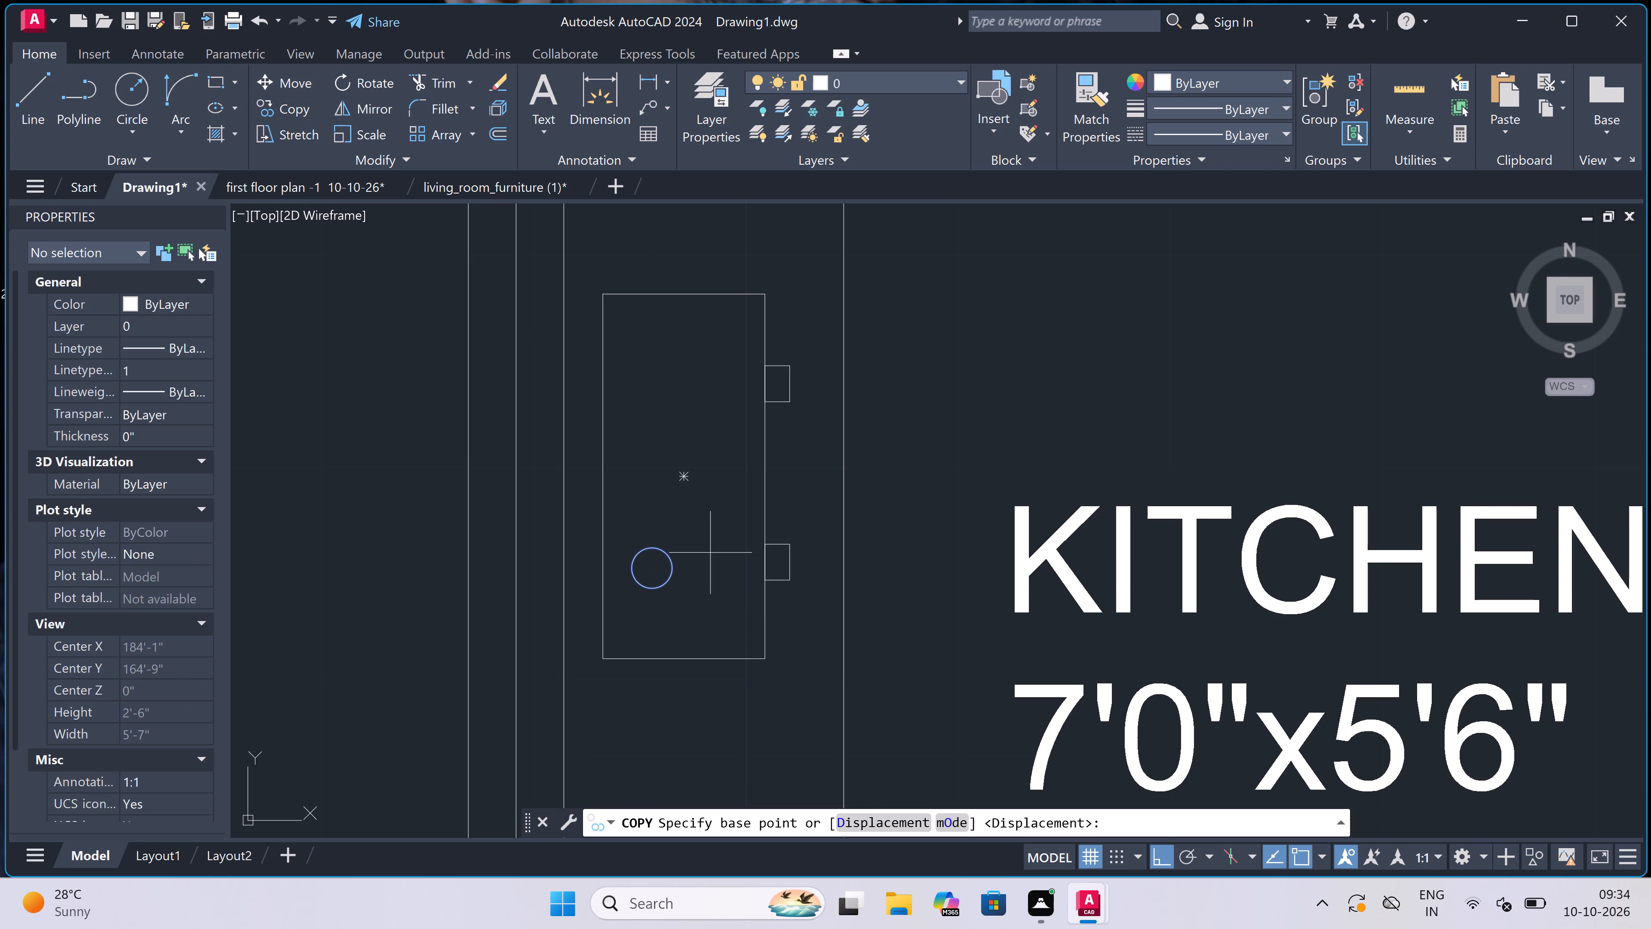
pyautogui.doubleClick(653, 568)
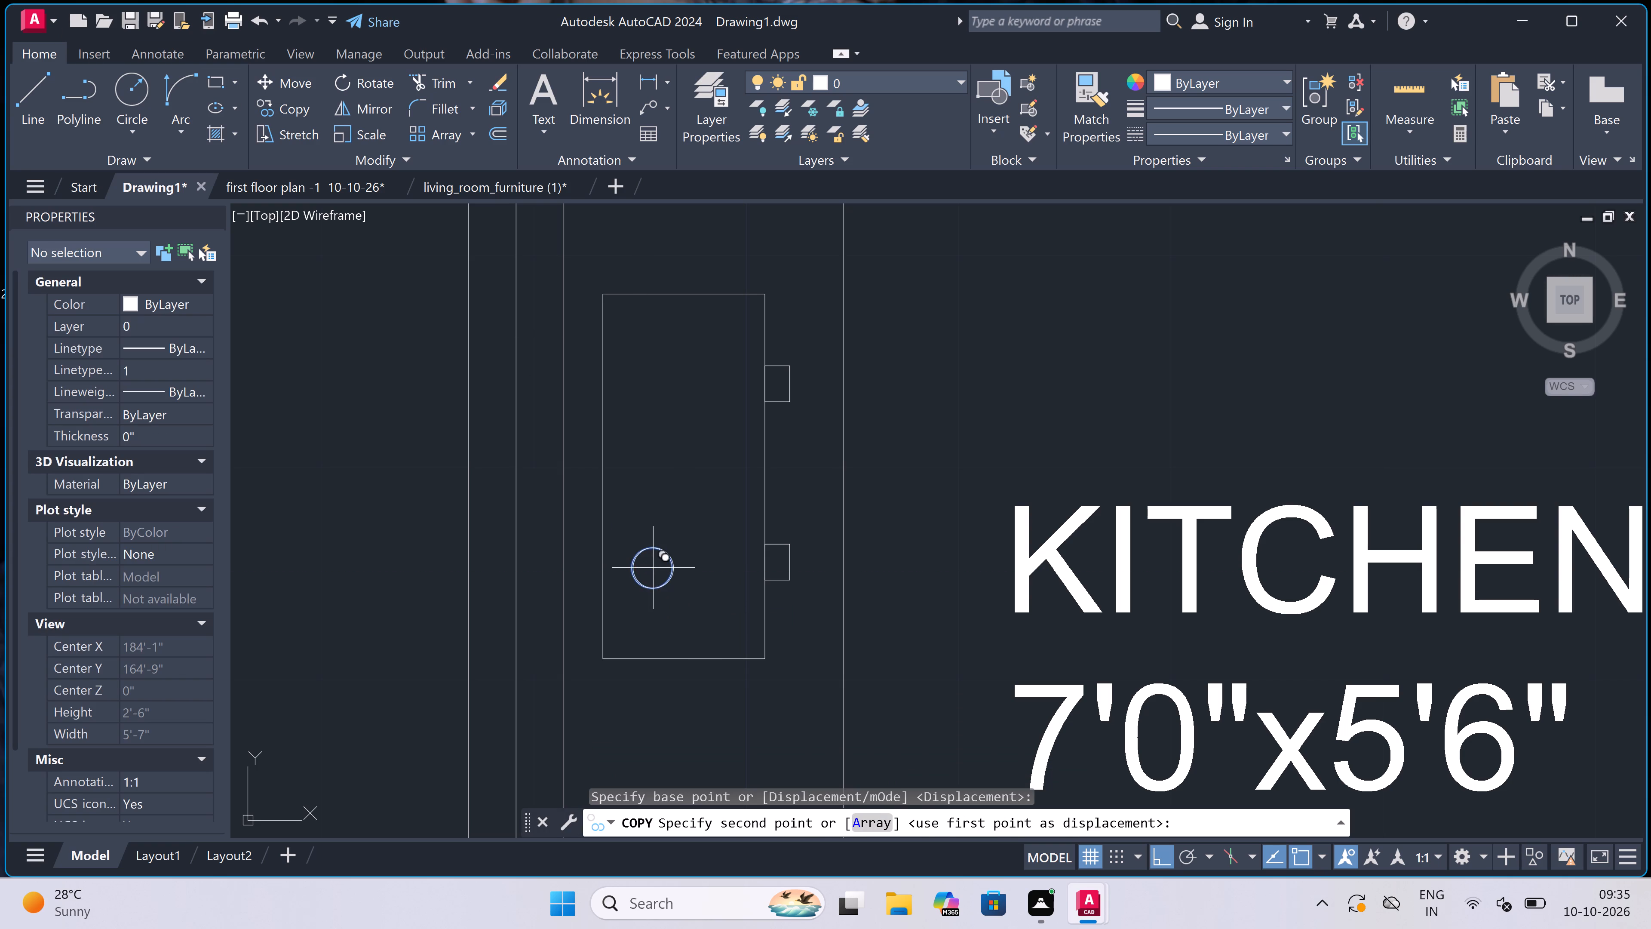
pyautogui.click(726, 576)
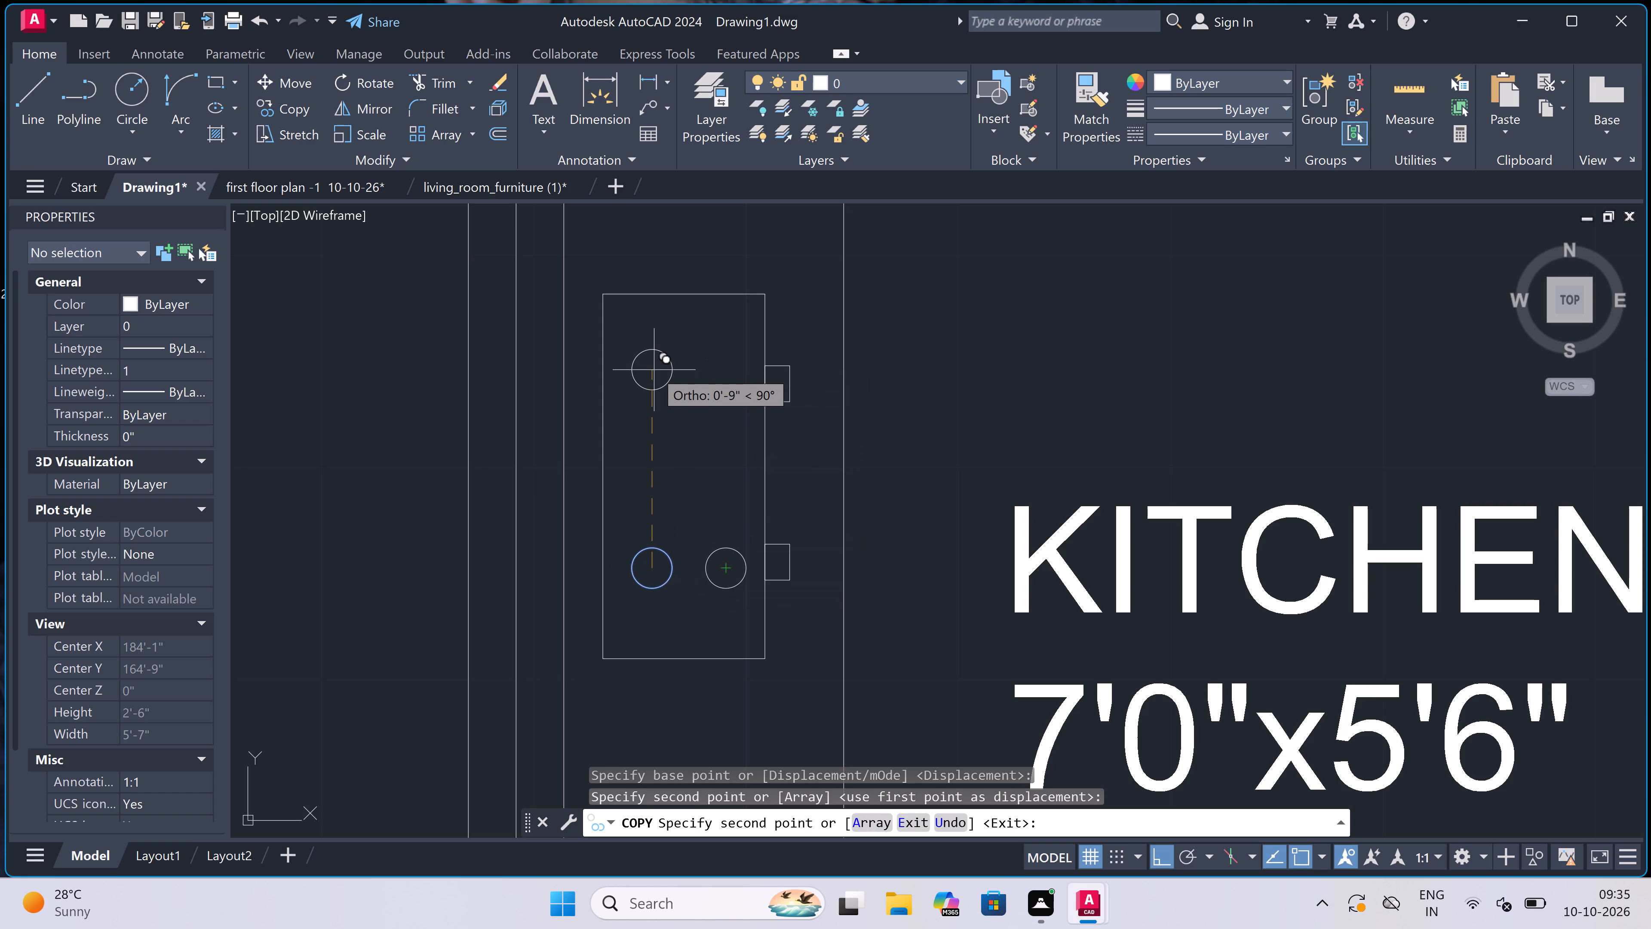
pyautogui.doubleClick(651, 382)
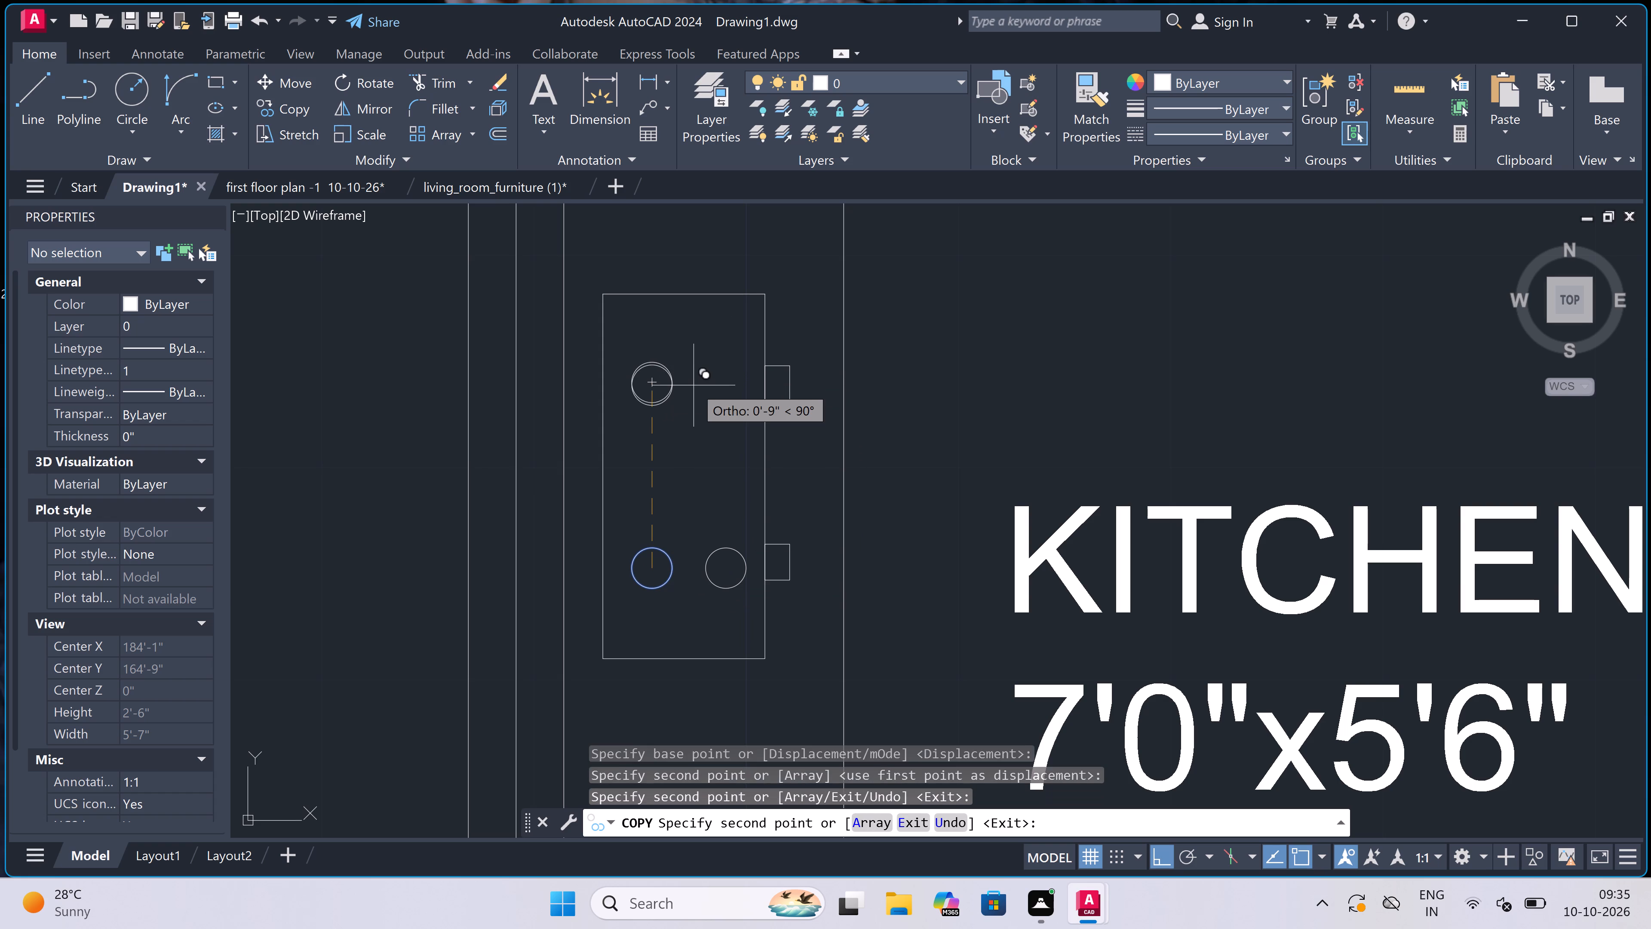
pyautogui.press('F8')
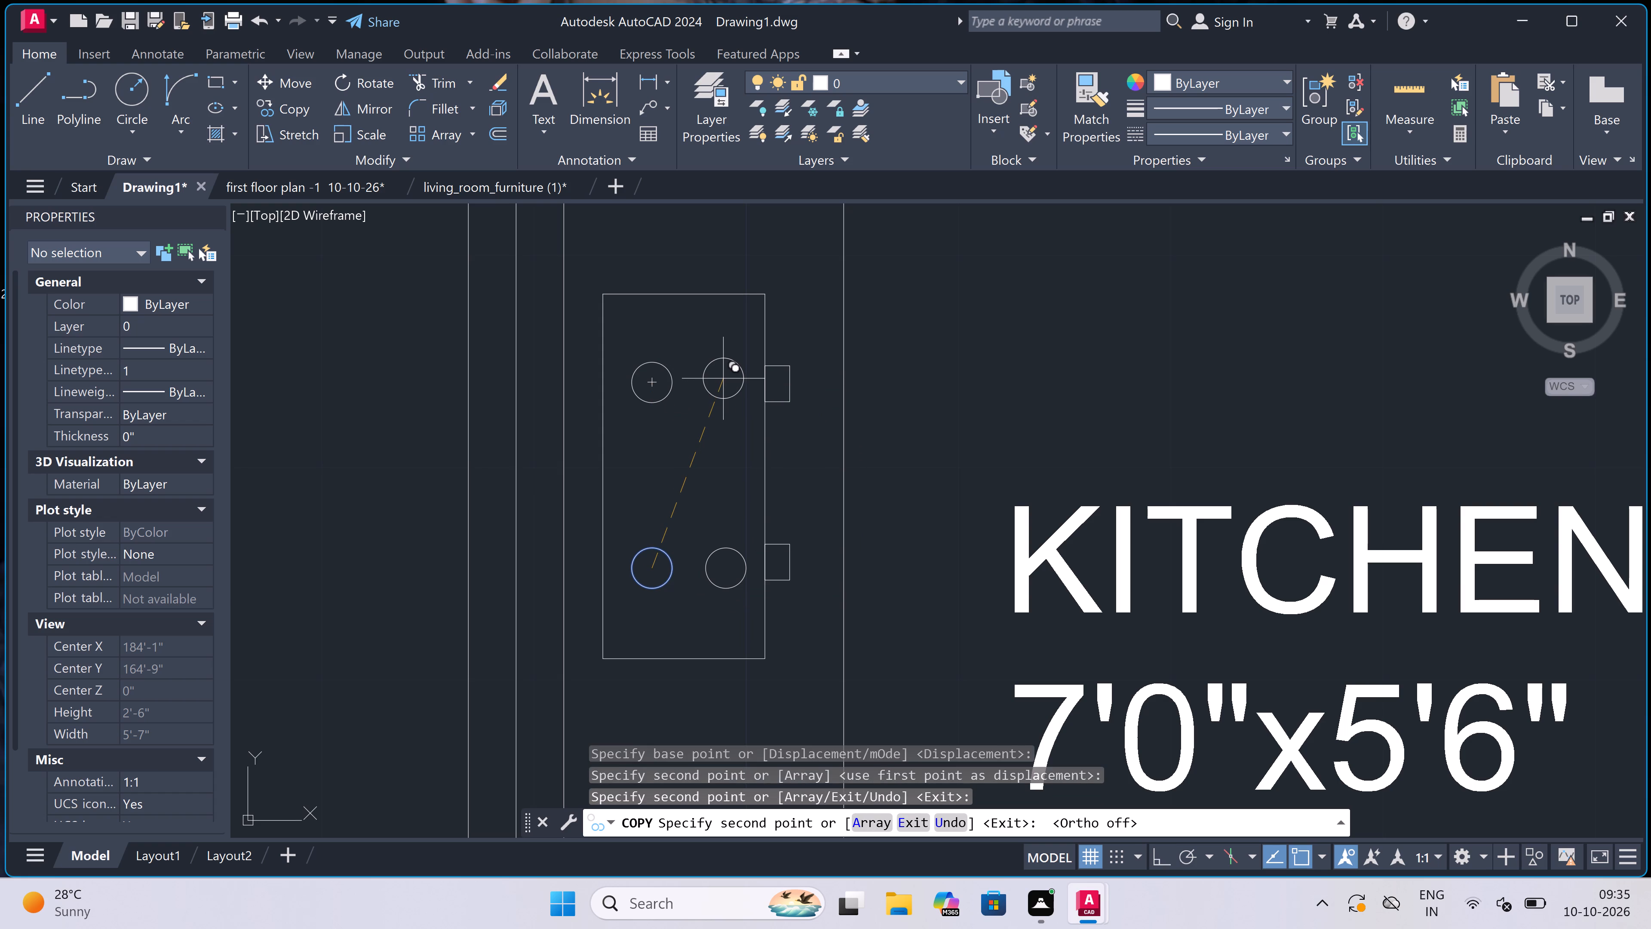
pyautogui.click(723, 380)
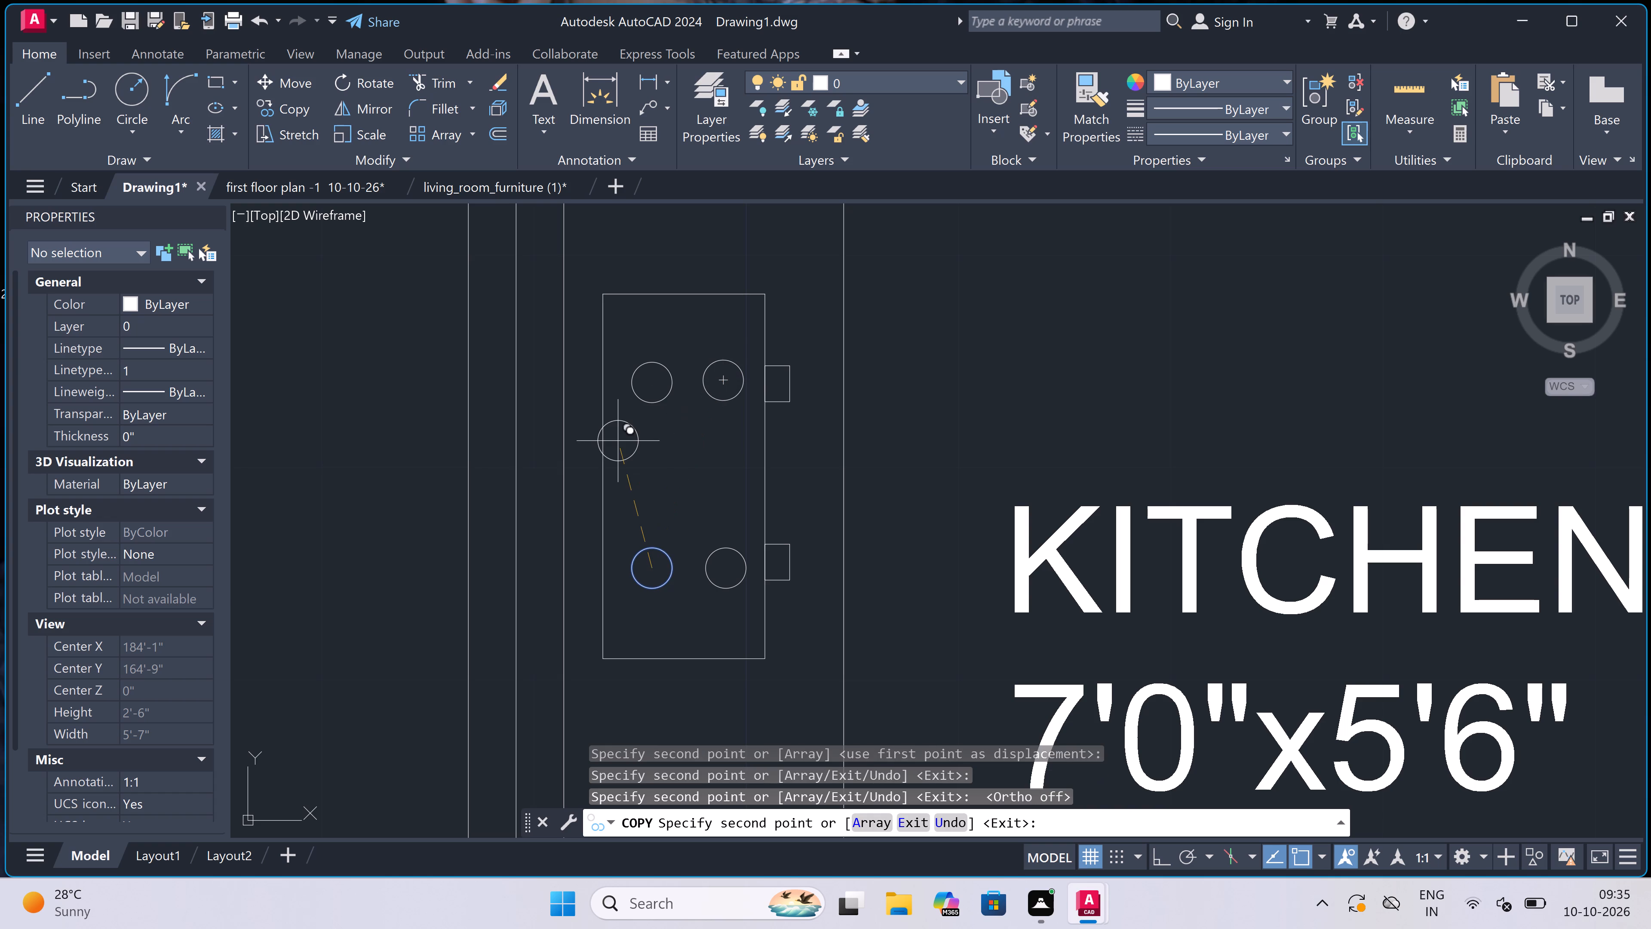
pyautogui.press('Escape')
# Draw a horizontal rectangle on the lower run of the left-hand kitchen's counter, near its right-end wall.
pyautogui.scroll(-6, 616, 432)
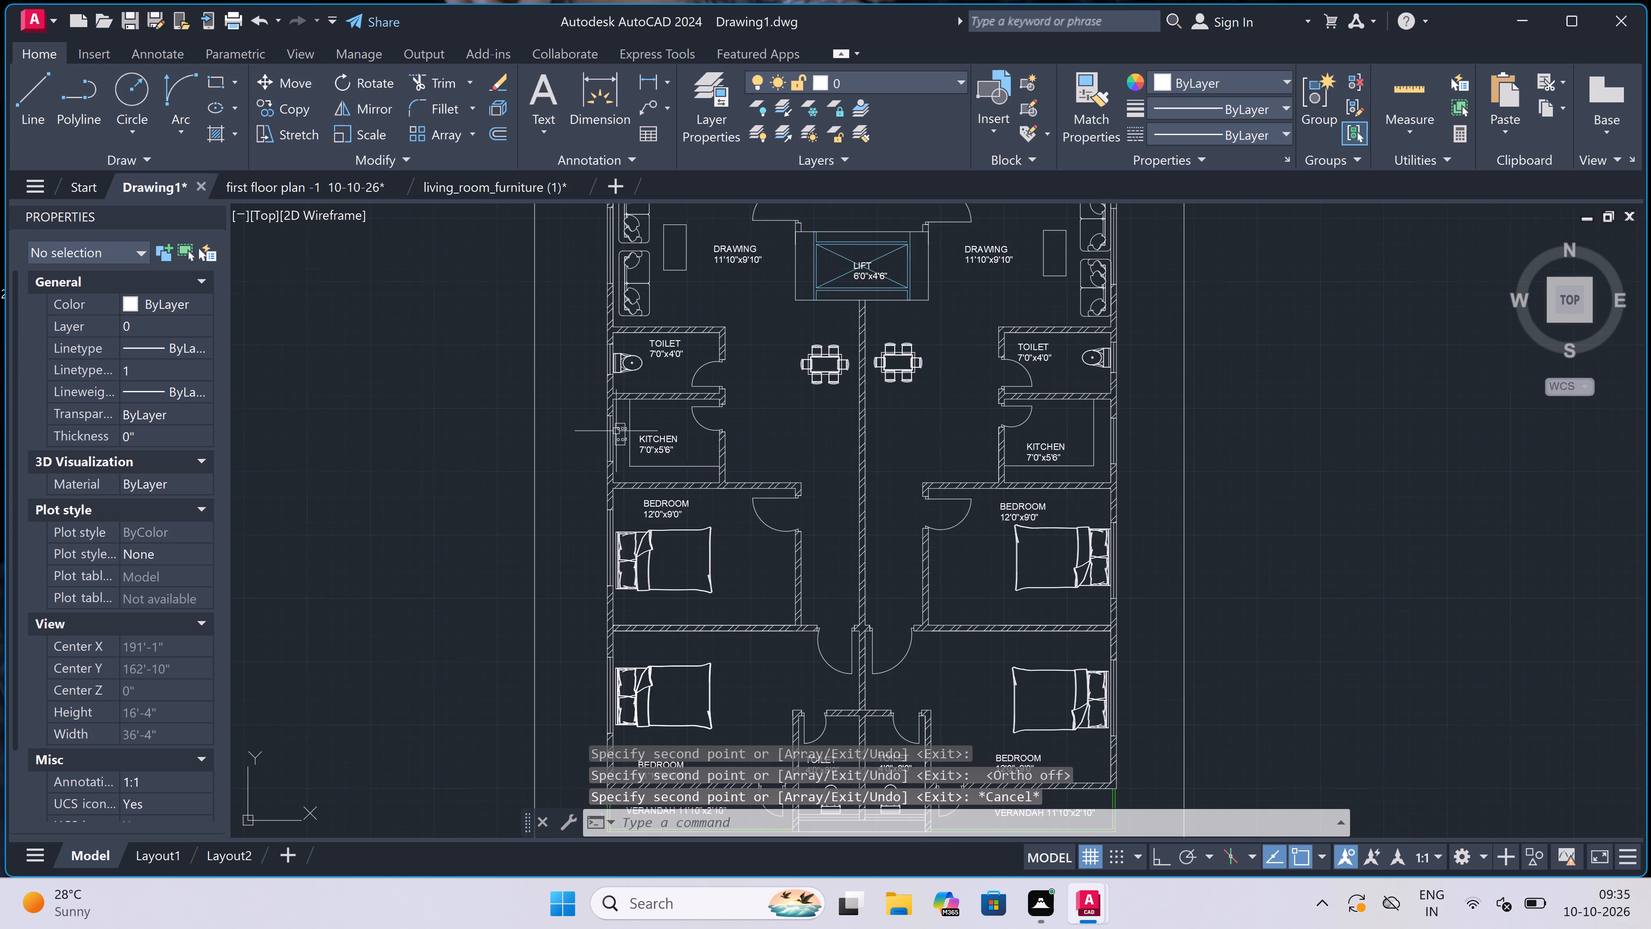
pyautogui.scroll(3, 703, 474)
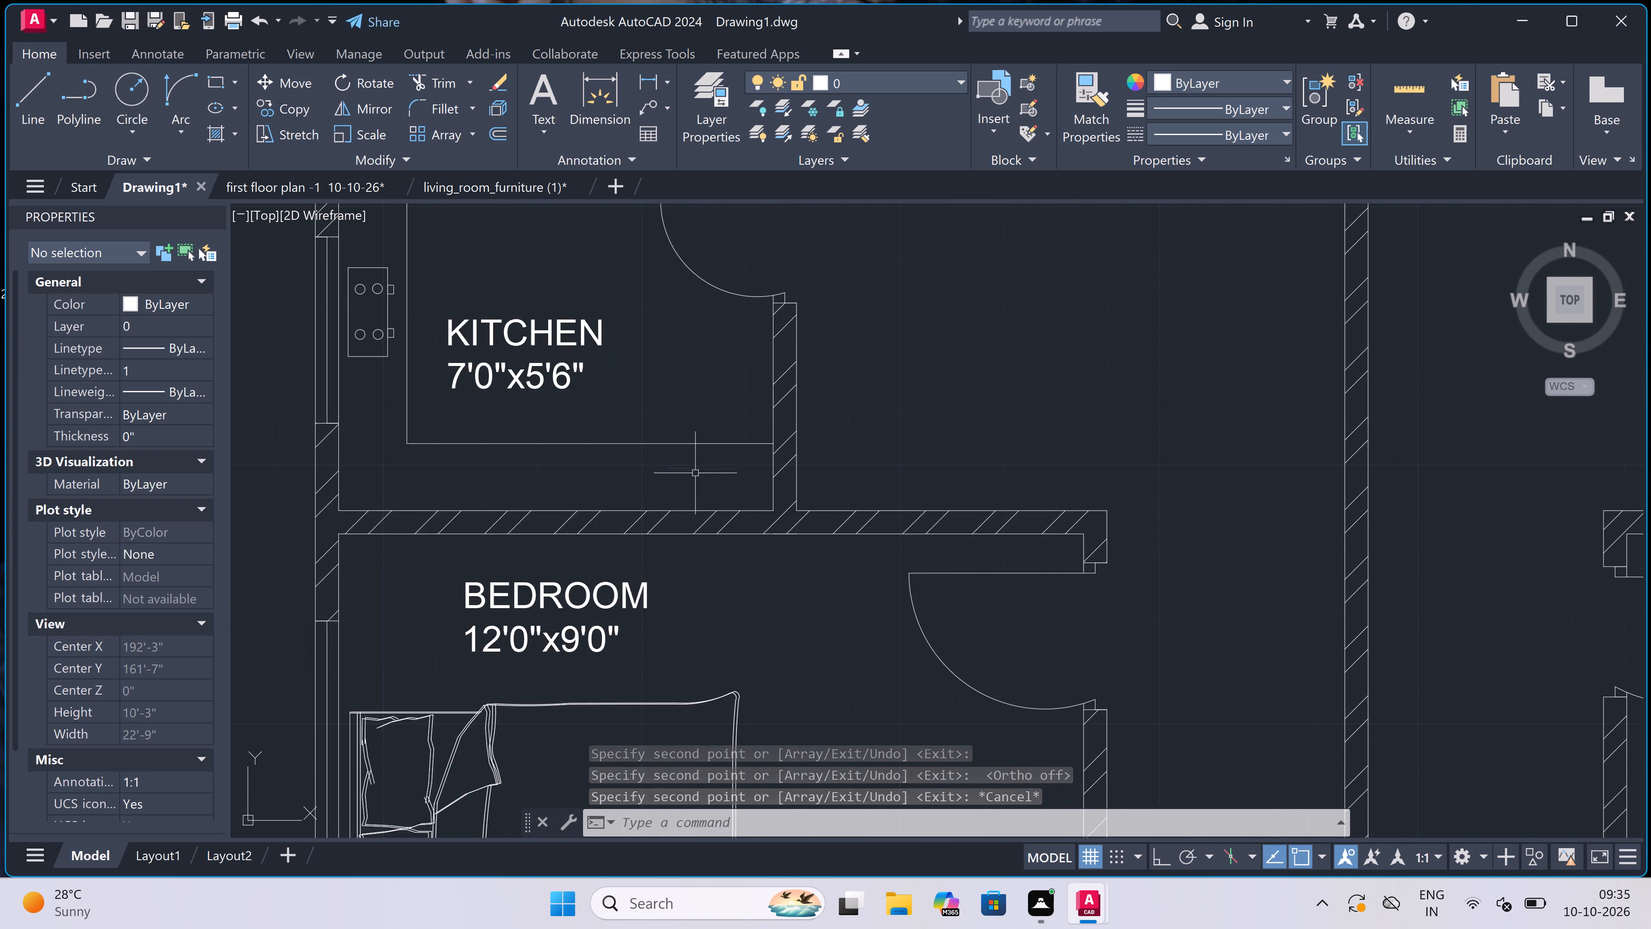
pyautogui.scroll(1, 695, 473)
pyautogui.scroll(1, 742, 483)
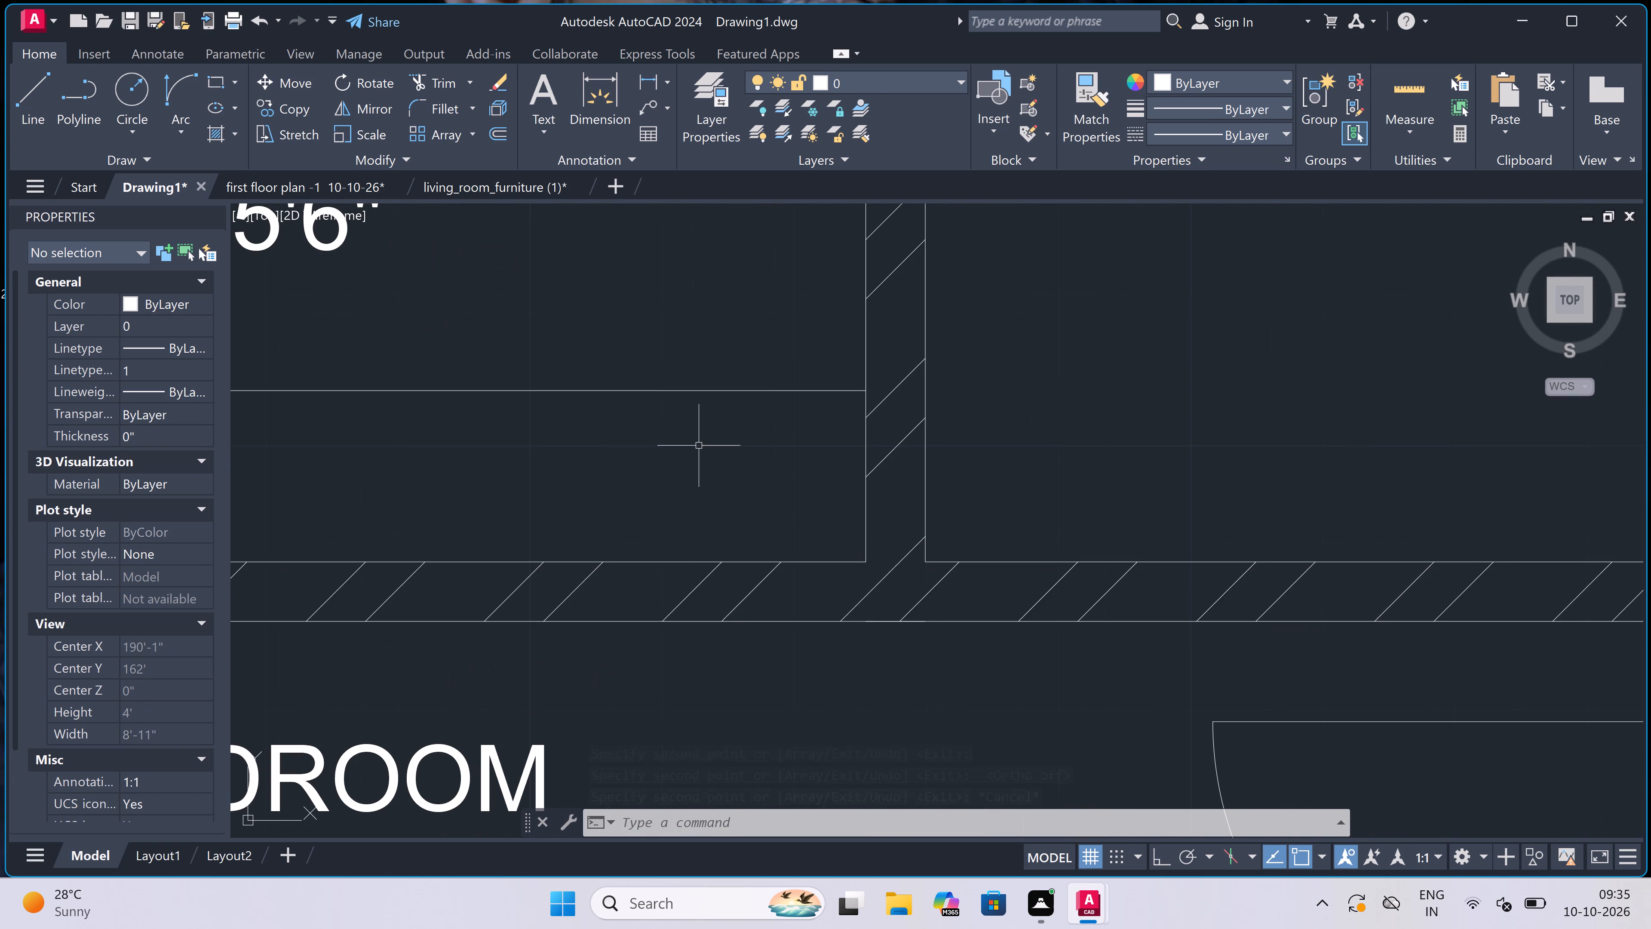
pyautogui.press('r')
pyautogui.press('e')
pyautogui.press('c')
pyautogui.press('space')
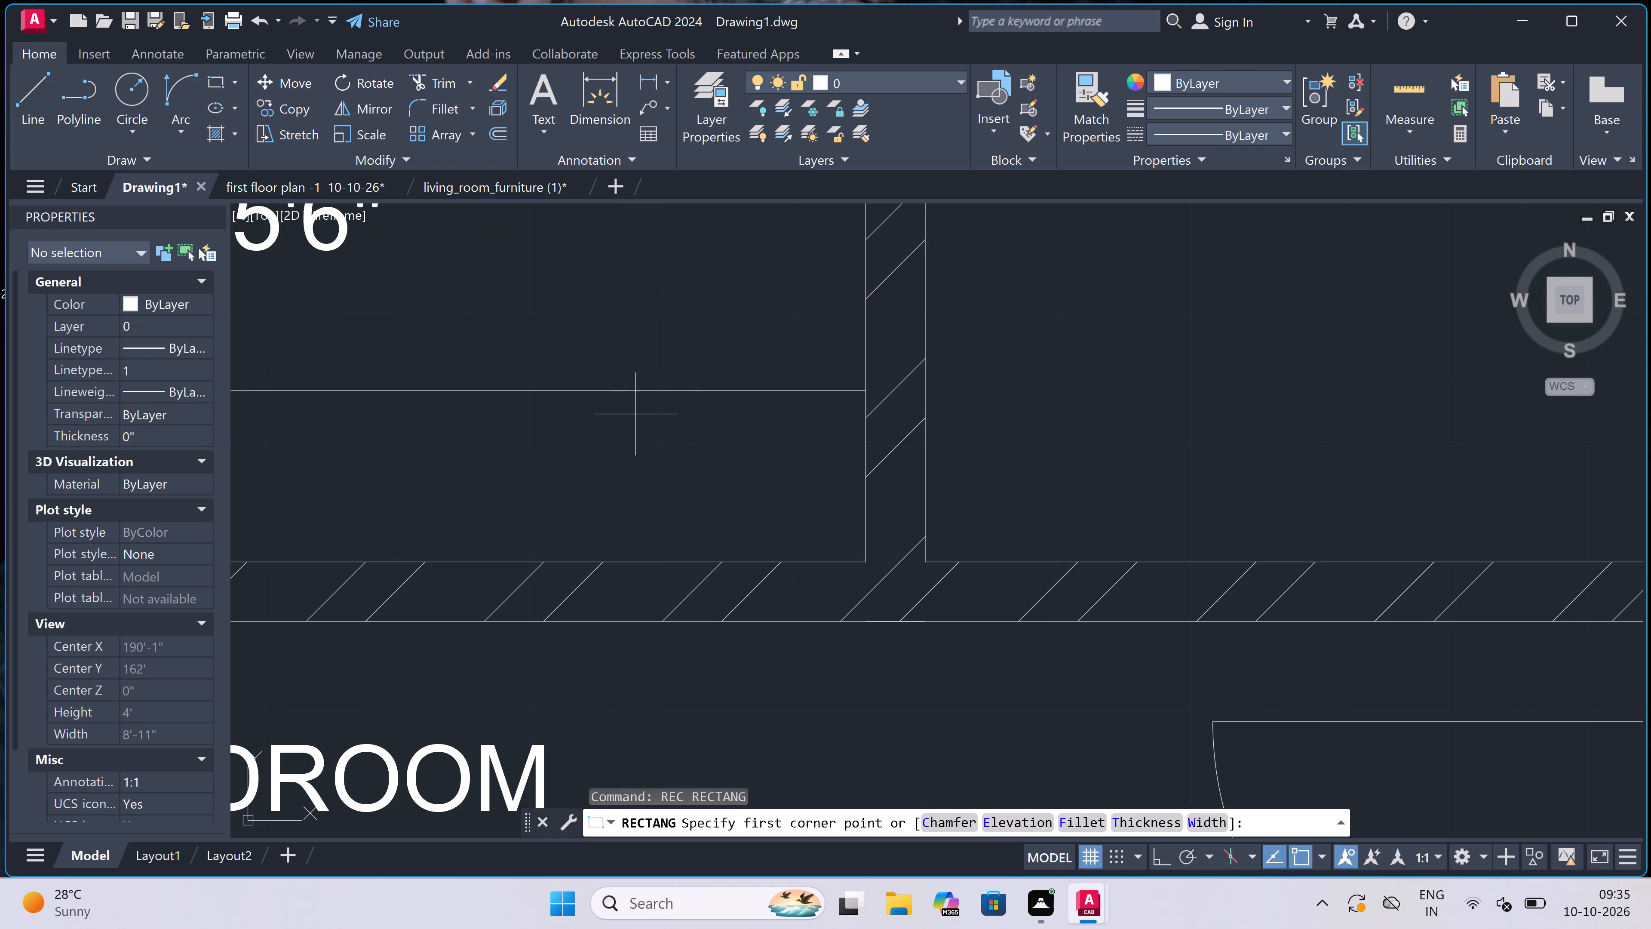
pyautogui.click(638, 411)
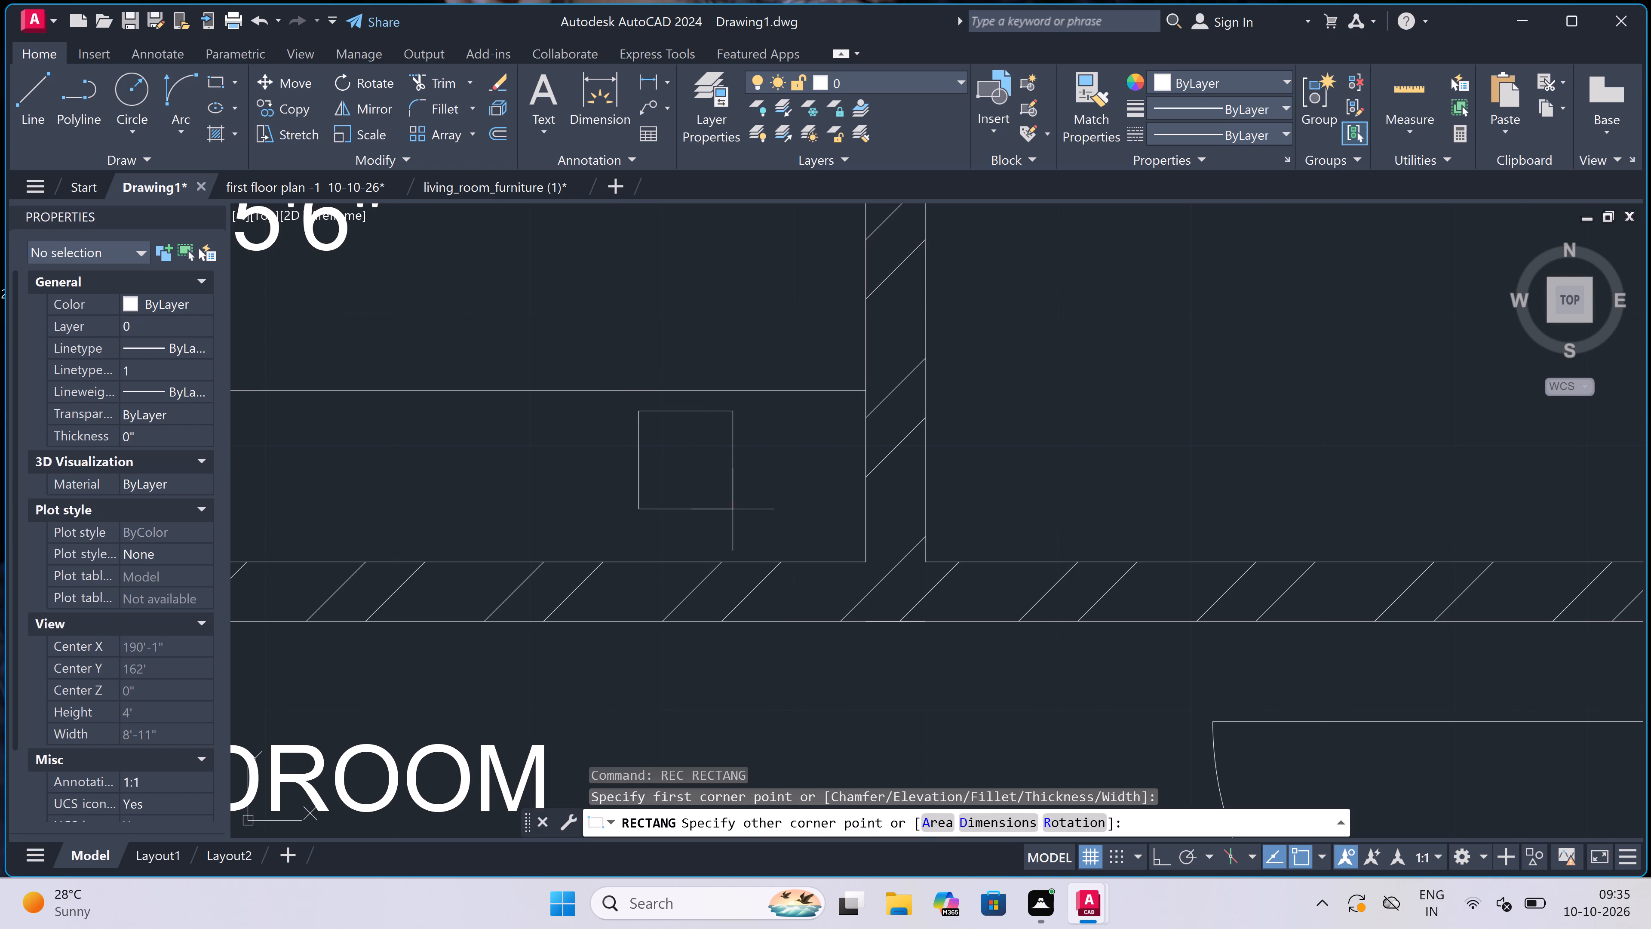
pyautogui.doubleClick(793, 522)
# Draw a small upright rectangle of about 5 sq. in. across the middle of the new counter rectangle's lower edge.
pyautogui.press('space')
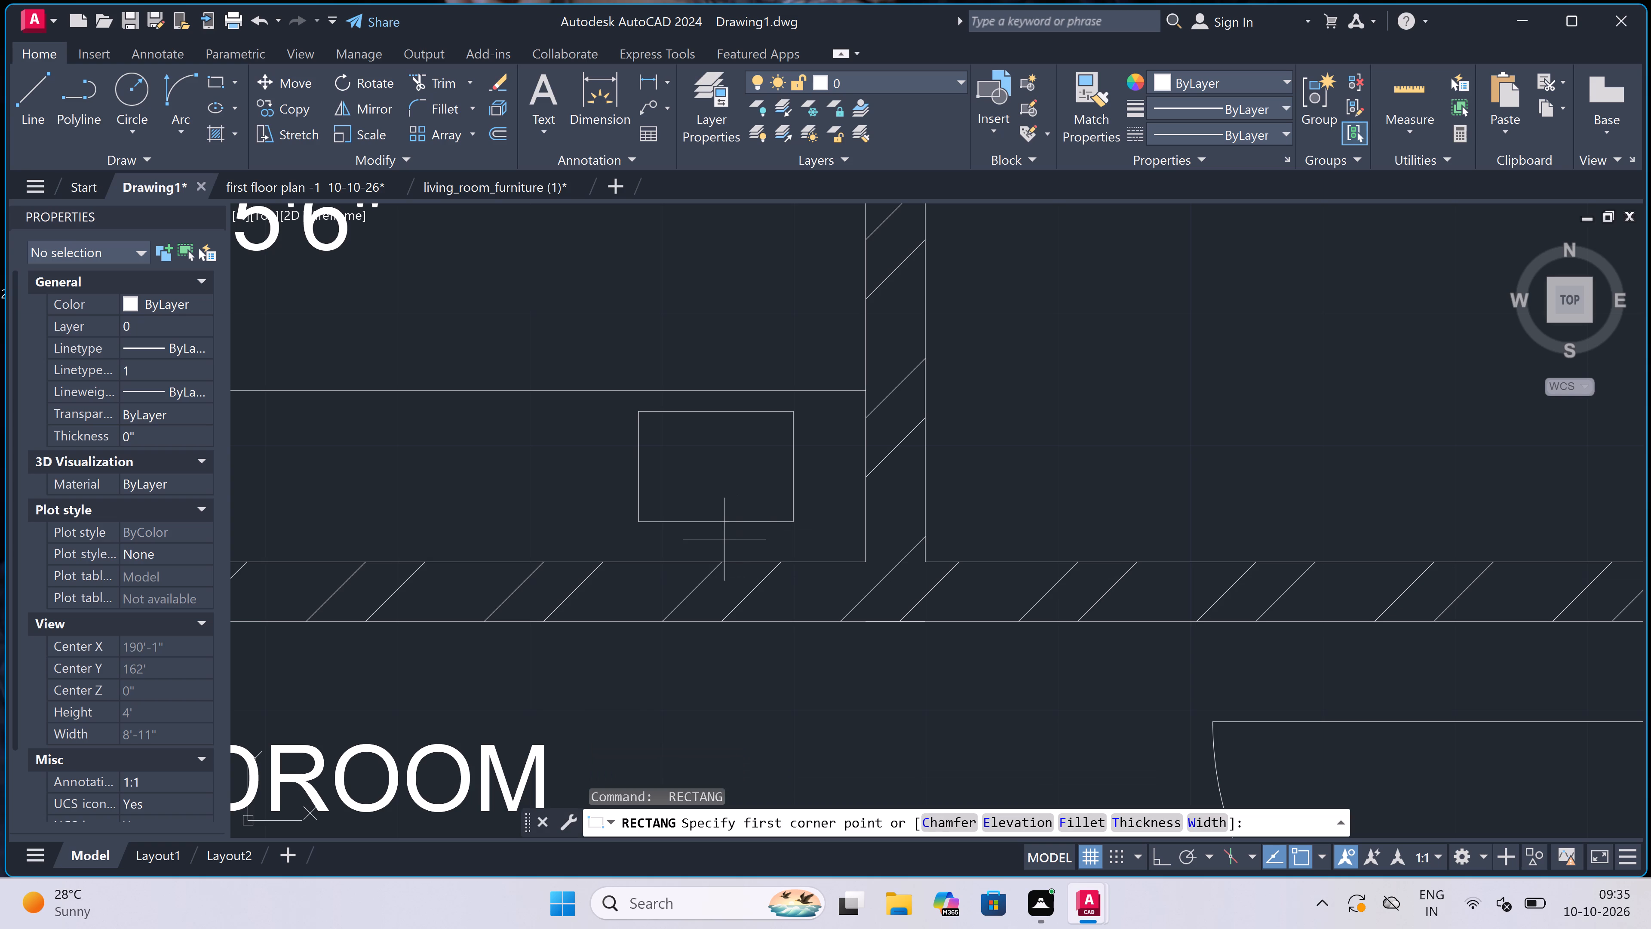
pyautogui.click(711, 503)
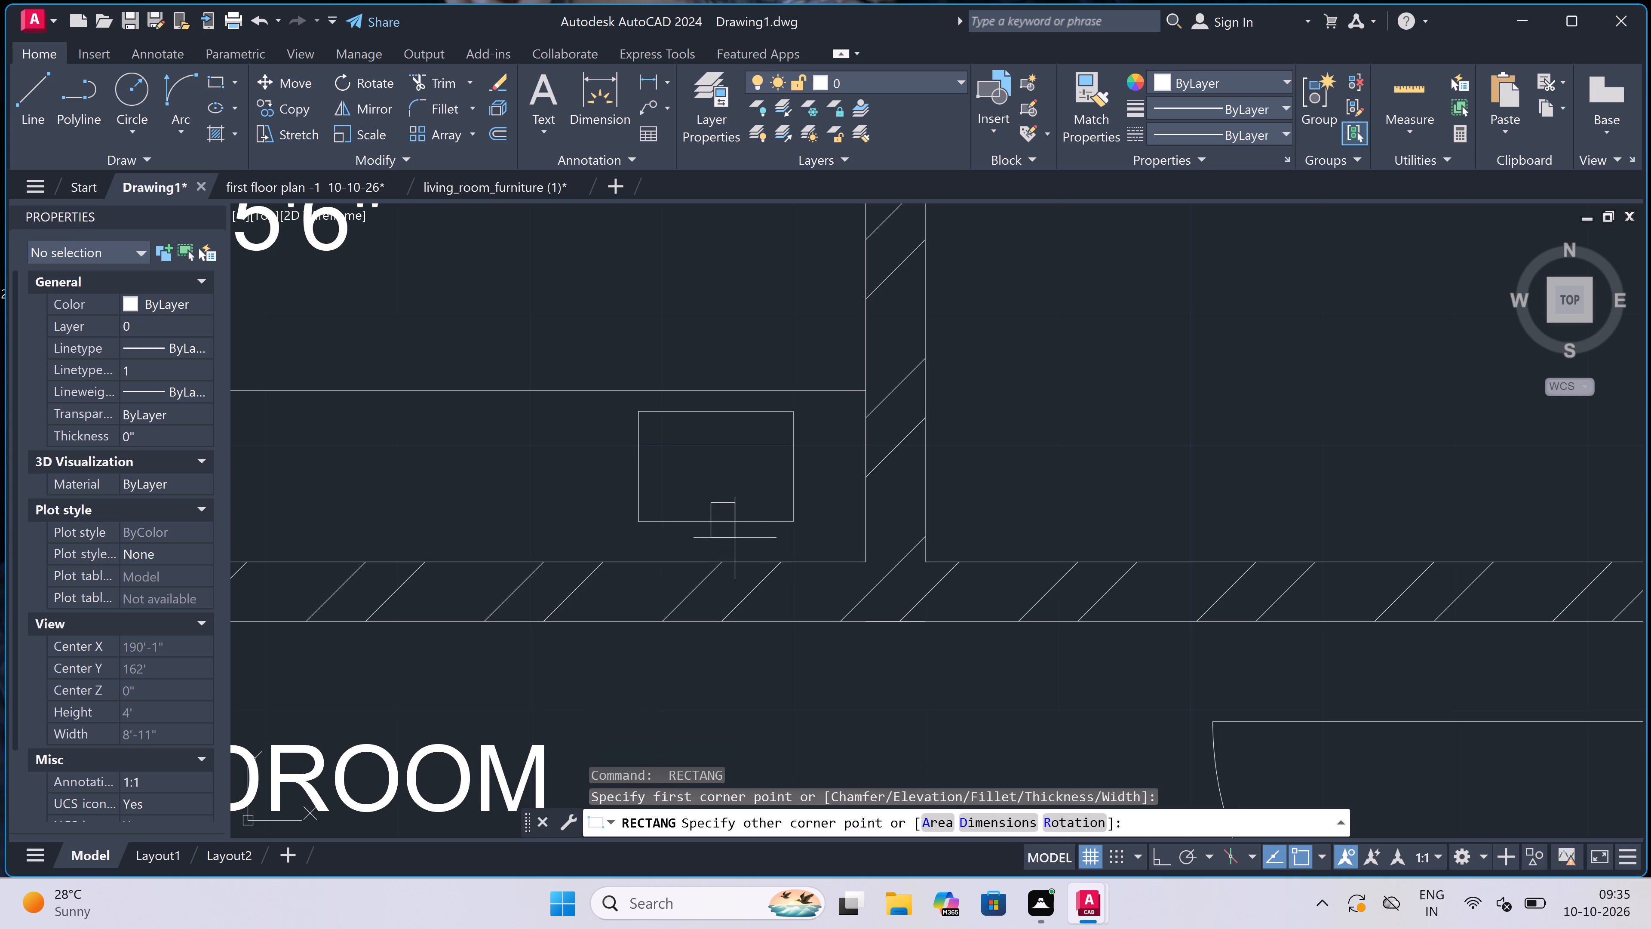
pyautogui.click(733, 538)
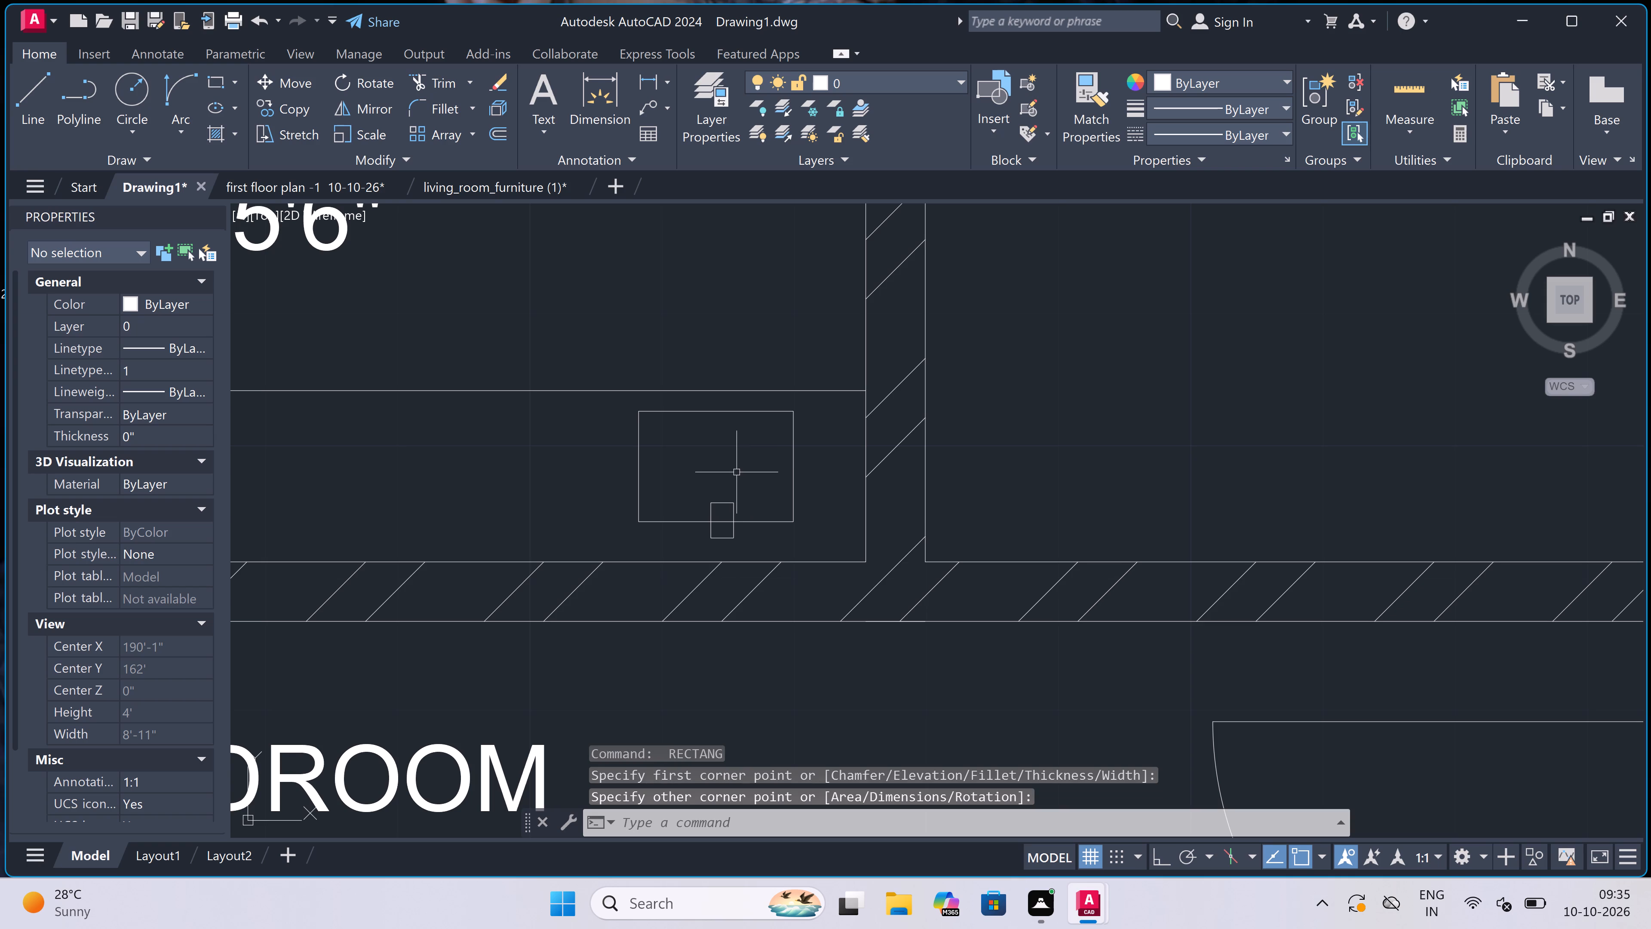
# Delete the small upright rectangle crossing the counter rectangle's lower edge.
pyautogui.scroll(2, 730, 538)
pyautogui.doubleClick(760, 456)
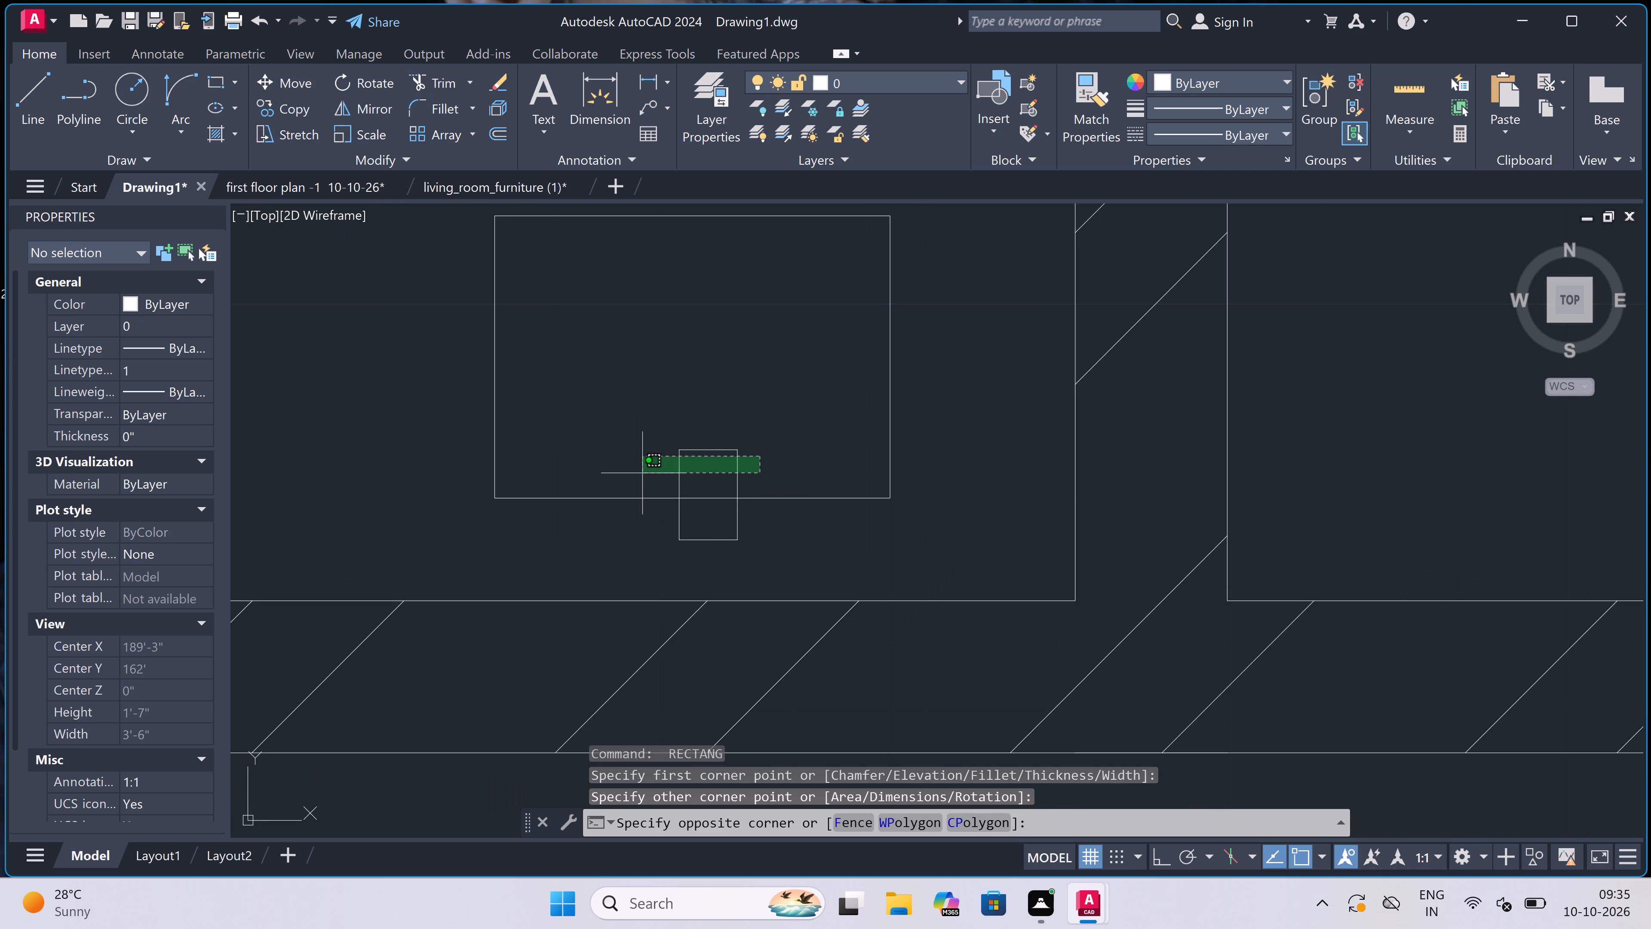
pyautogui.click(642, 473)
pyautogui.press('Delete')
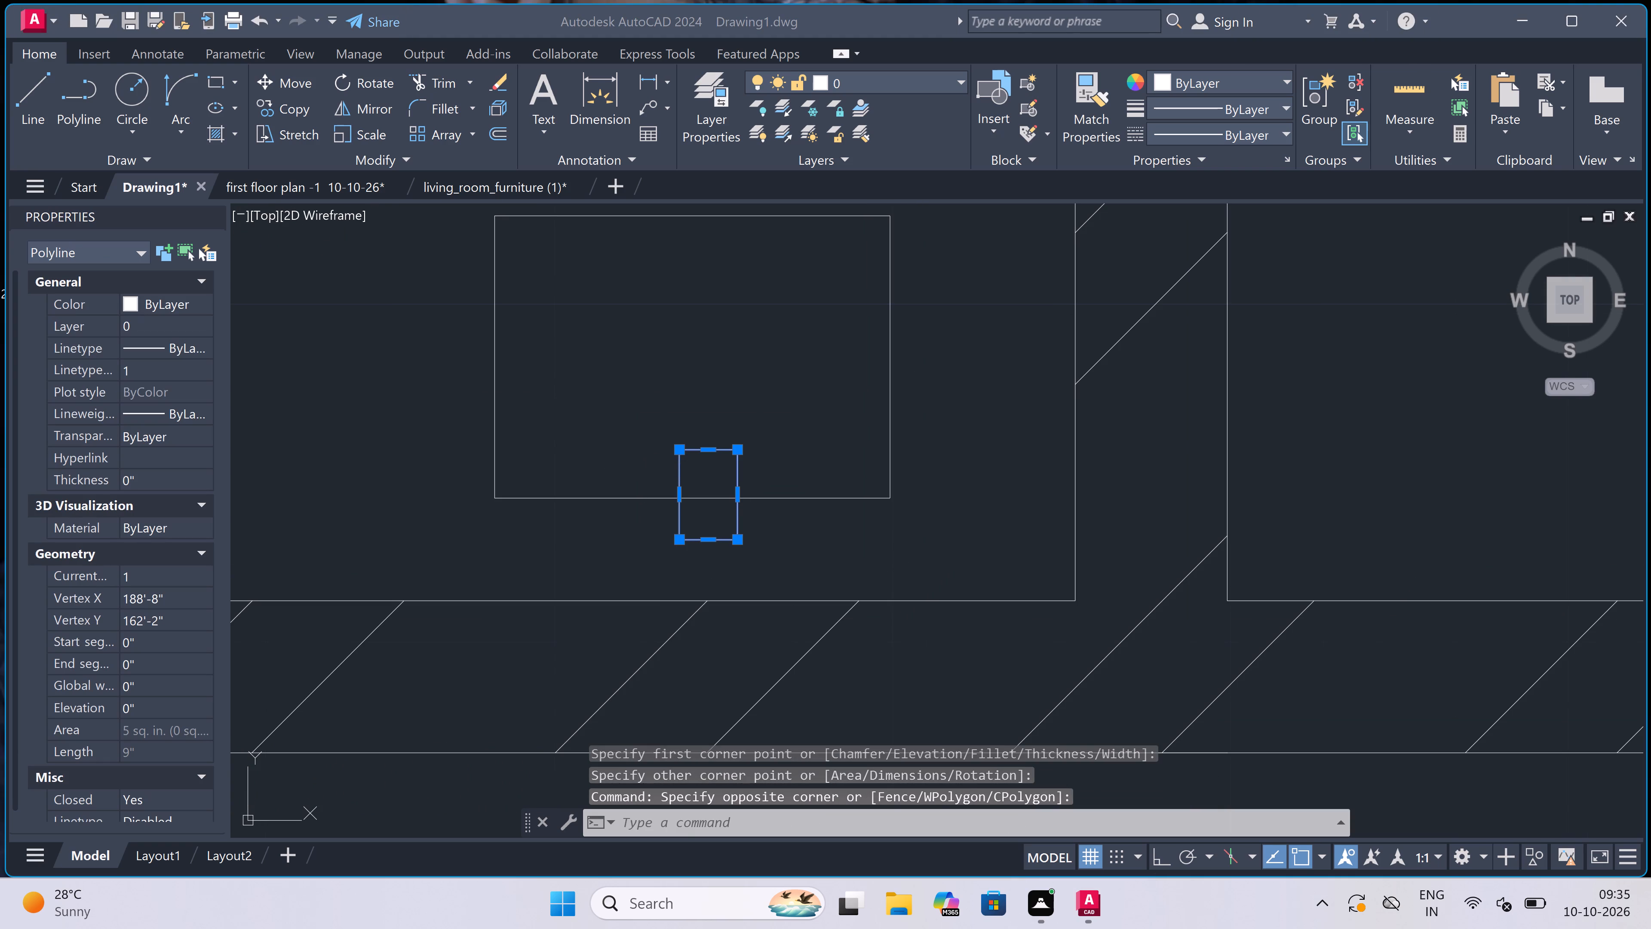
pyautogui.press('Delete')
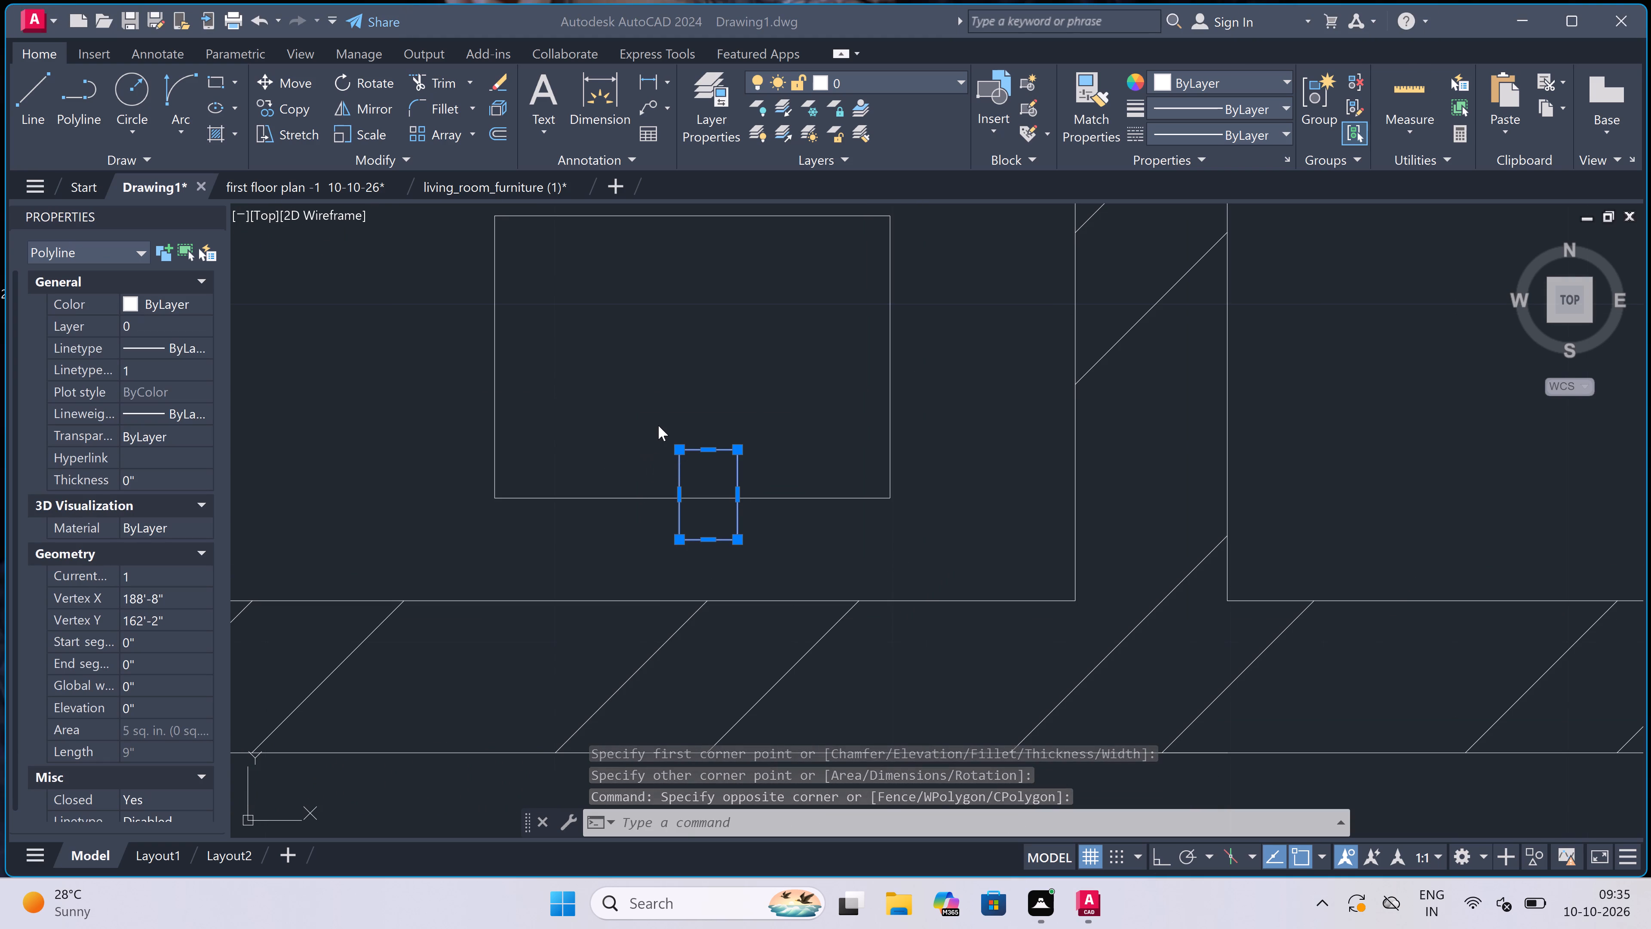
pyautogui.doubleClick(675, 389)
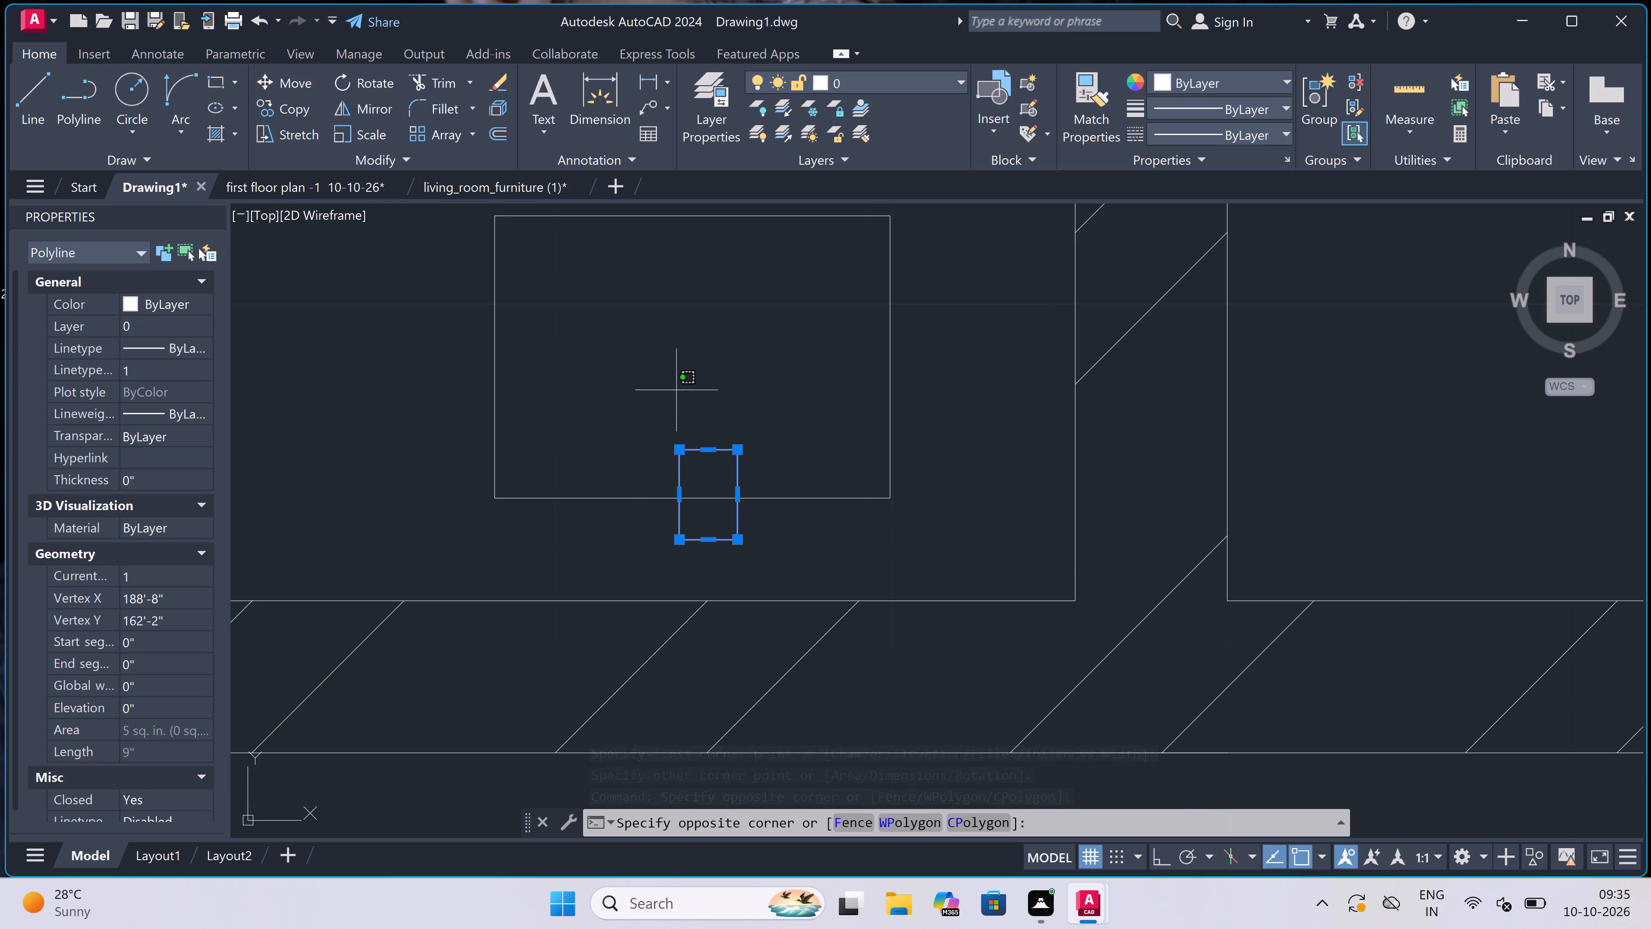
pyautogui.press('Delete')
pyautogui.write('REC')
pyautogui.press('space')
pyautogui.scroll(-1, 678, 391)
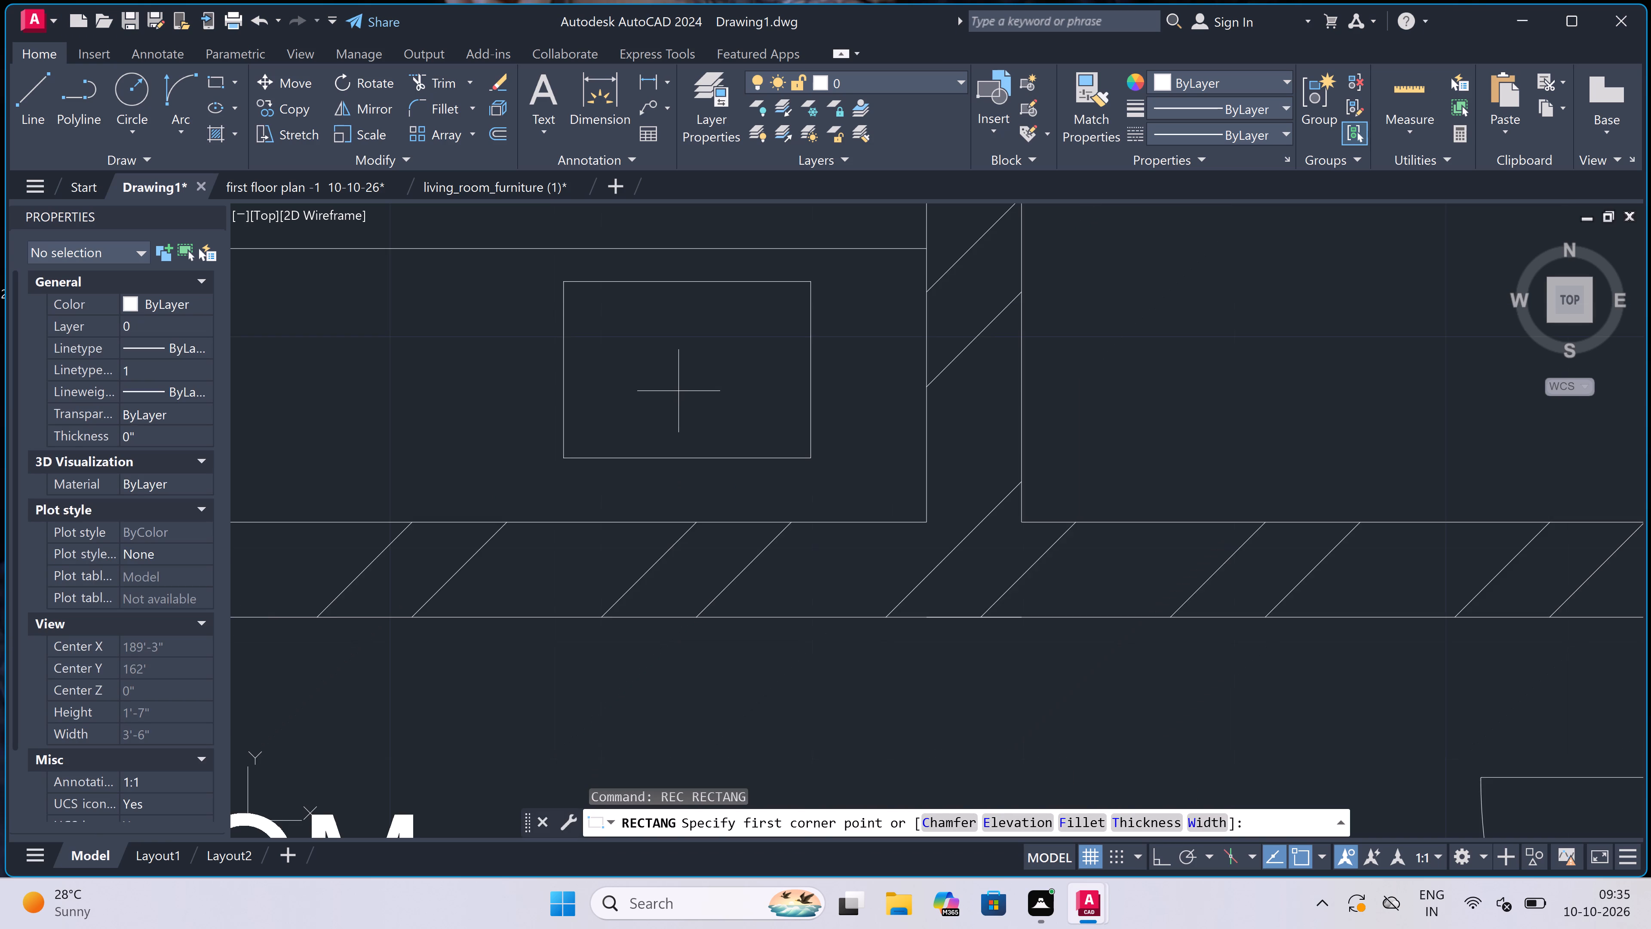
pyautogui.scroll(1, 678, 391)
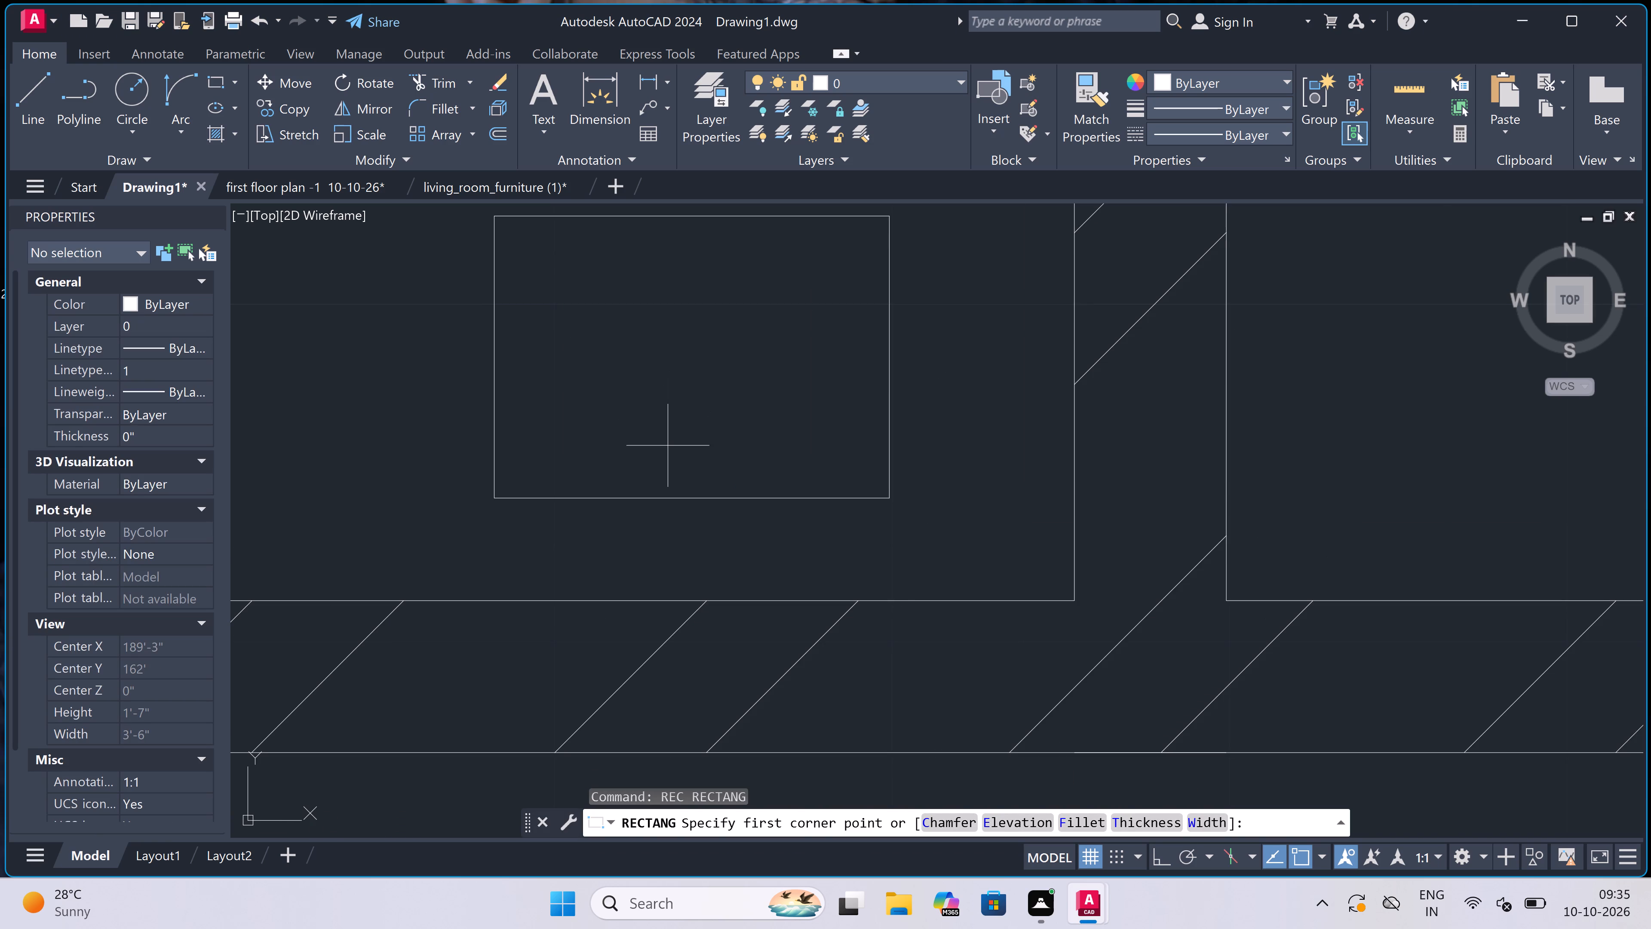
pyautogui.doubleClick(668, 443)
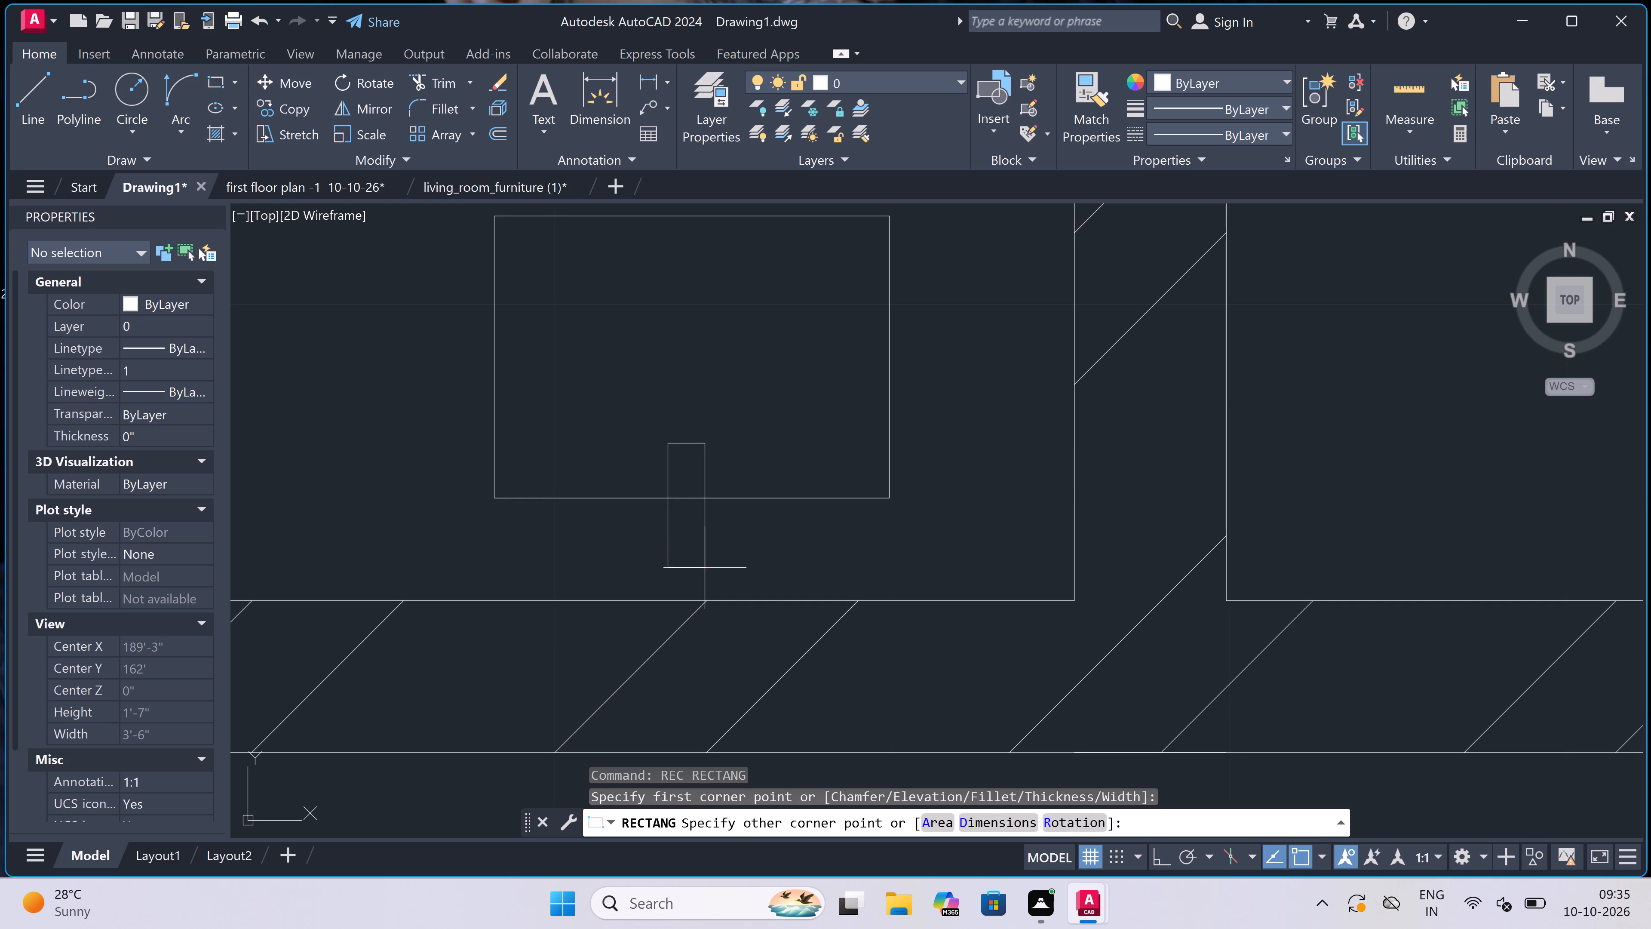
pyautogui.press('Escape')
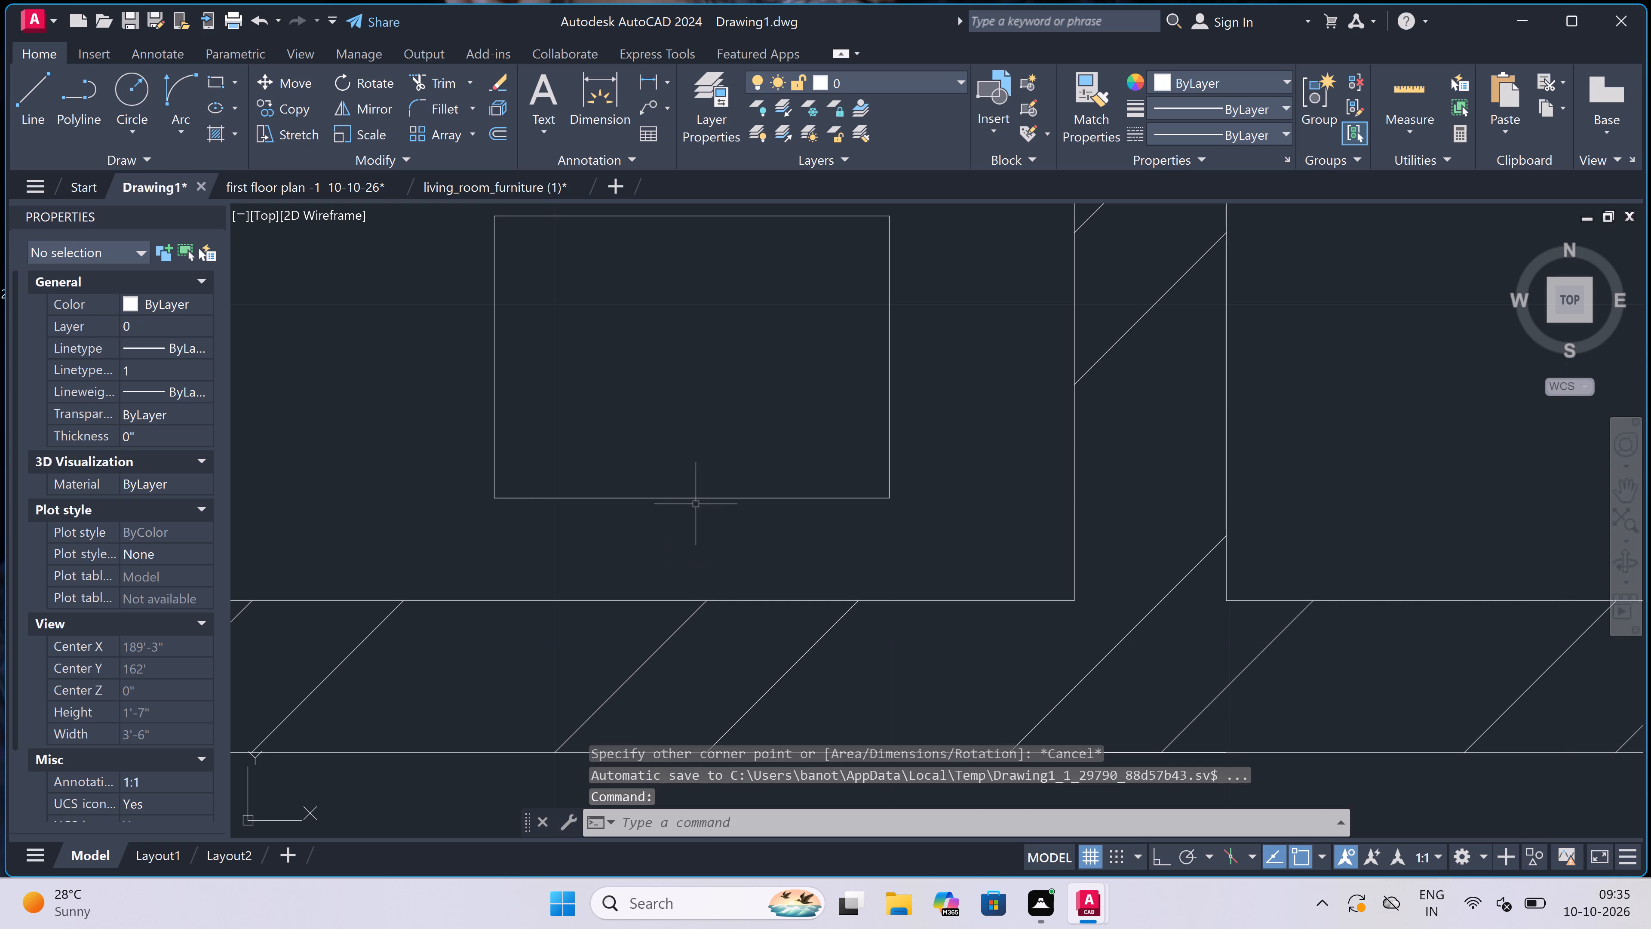
# Draw a narrow upright rectangle straddling the middle of the new counter rectangle's lower edge.
pyautogui.press('space')
pyautogui.doubleClick(672, 444)
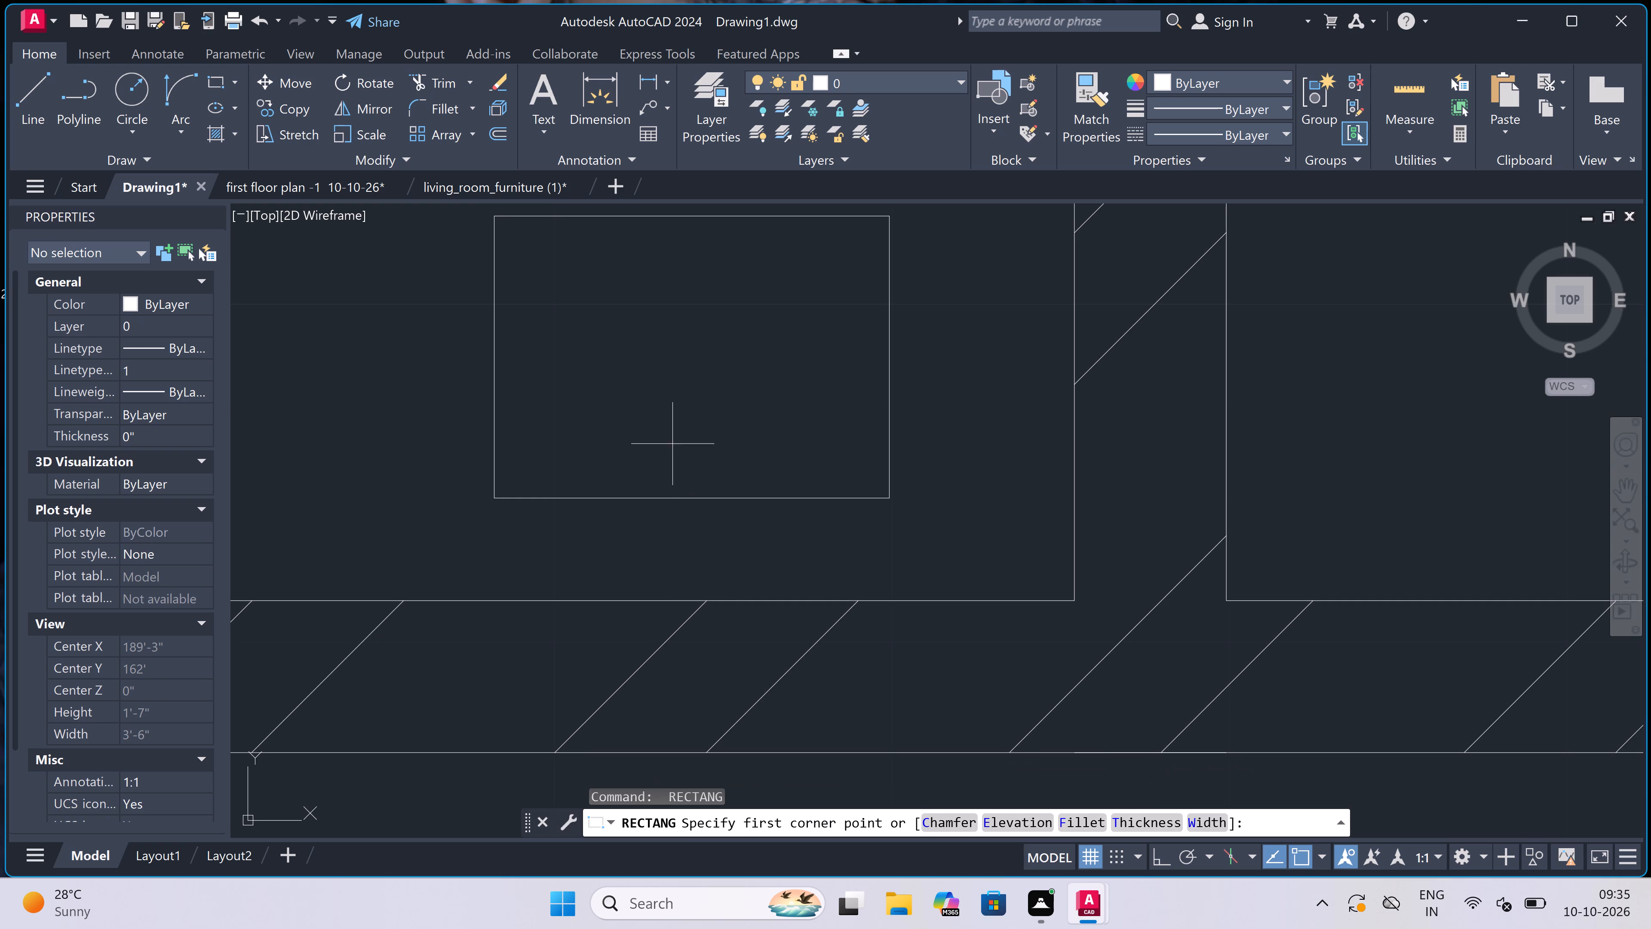
pyautogui.click(715, 548)
# Trim the piece of the counter rectangle's lower edge that lies inside the narrow upright rectangle.
pyautogui.press('t')
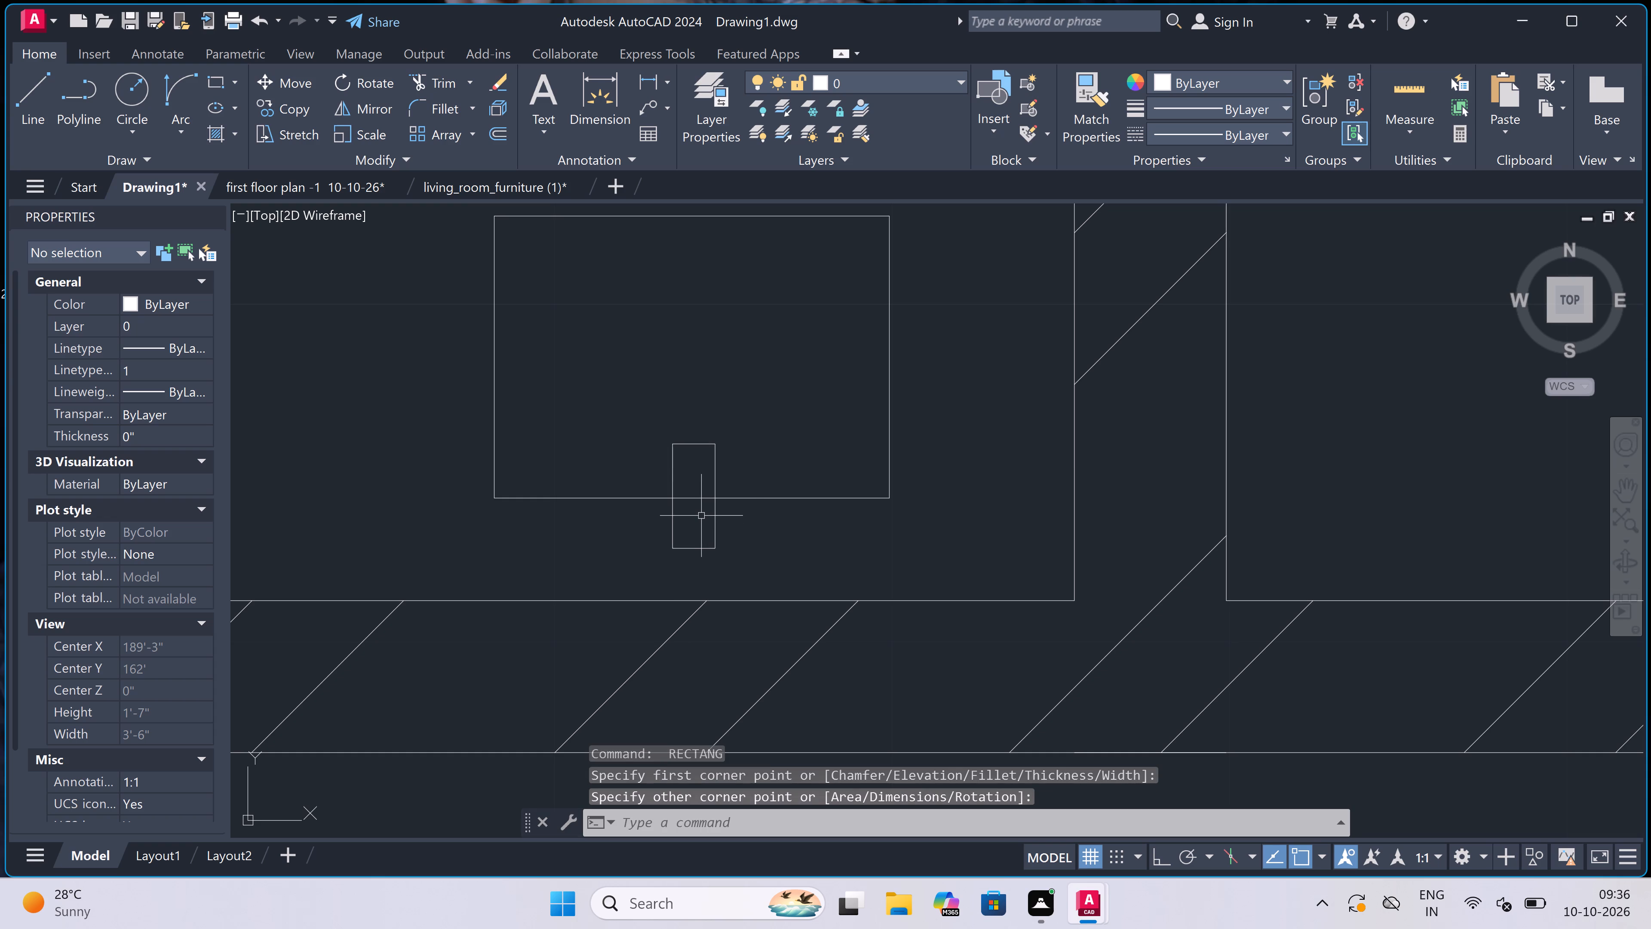
pyautogui.press('r')
pyautogui.press('space')
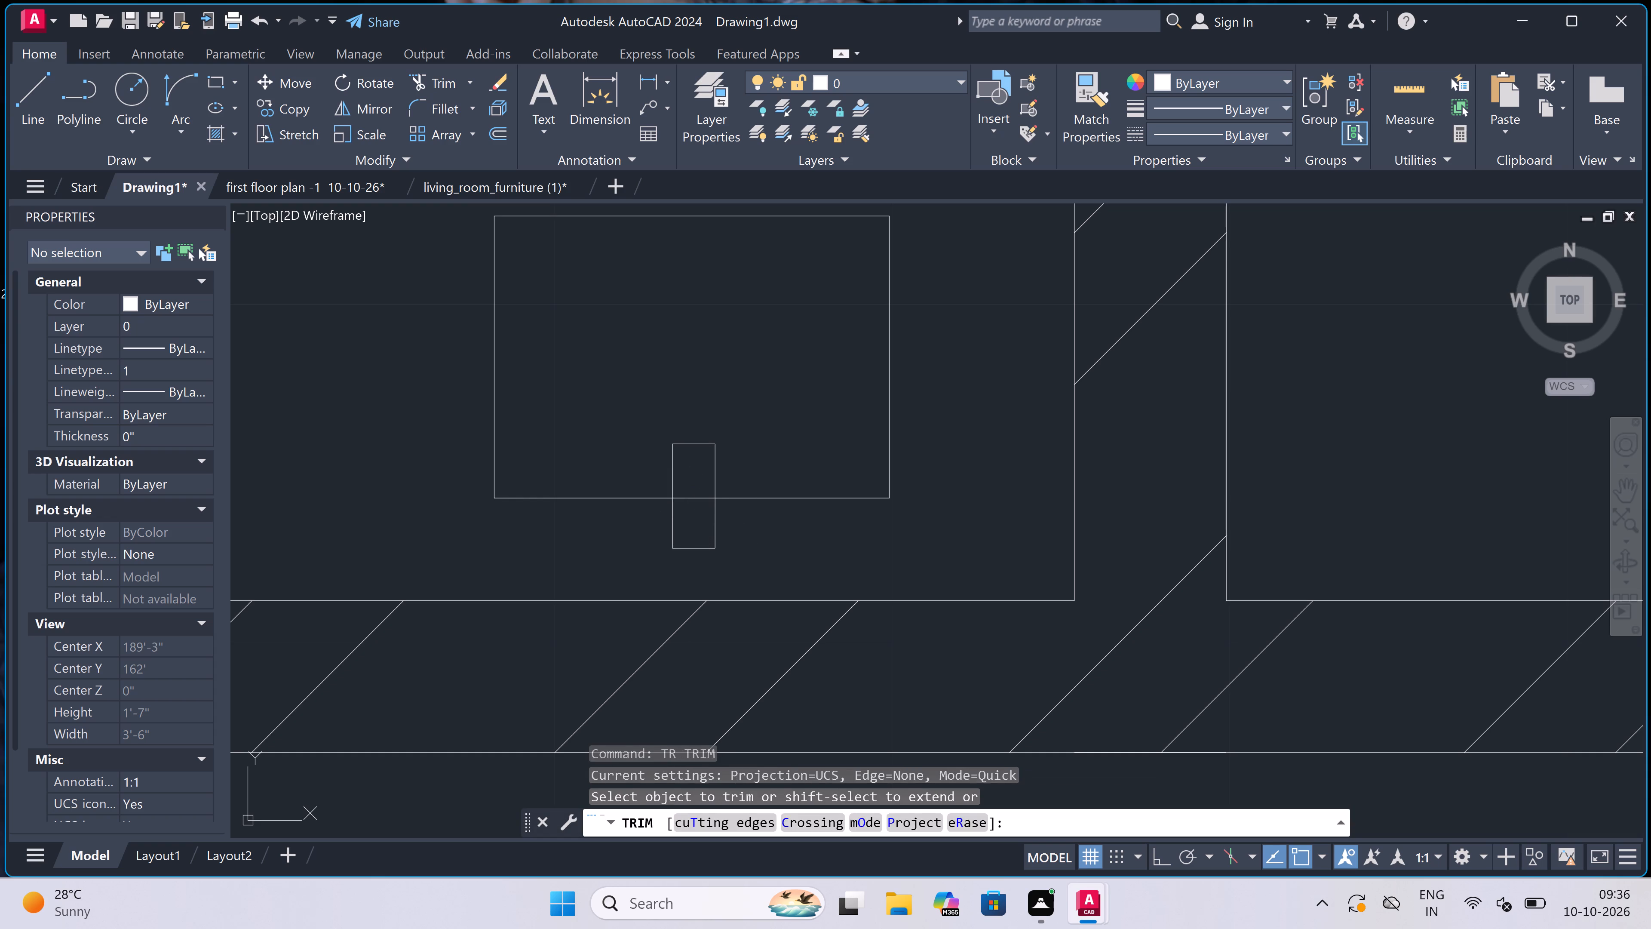
pyautogui.tripleClick(691, 505)
pyautogui.tripleClick(691, 486)
pyautogui.press('Escape')
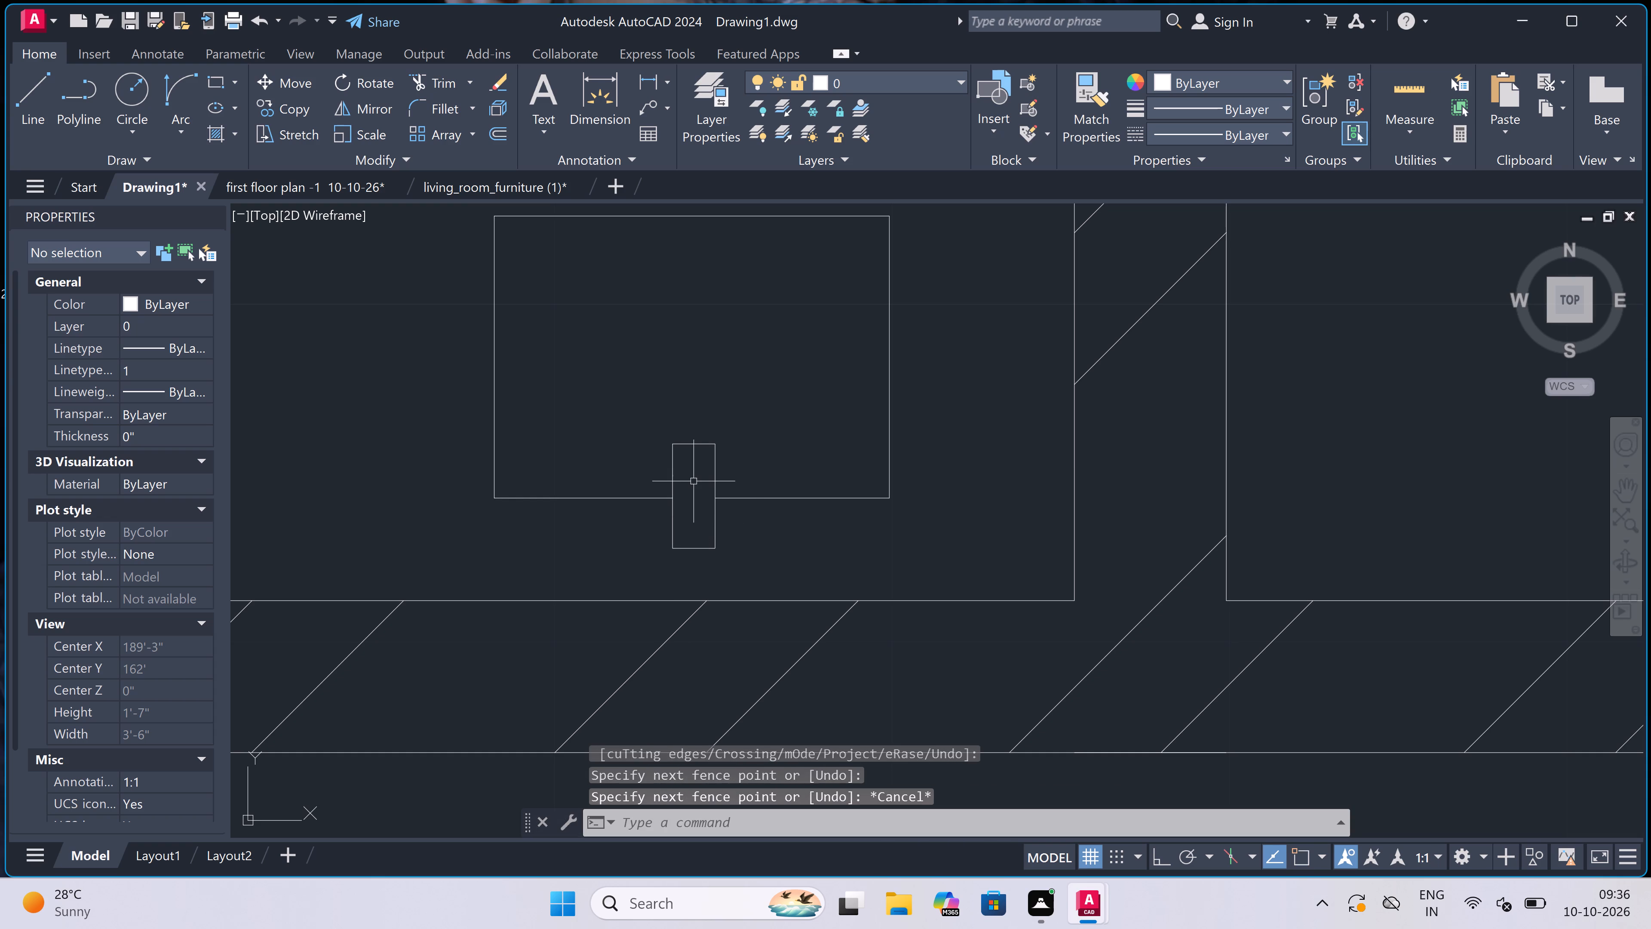
# Draw a circle about 1" in diameter inside the new counter rectangle, above the narrow upright rectangle.
pyautogui.press('c')
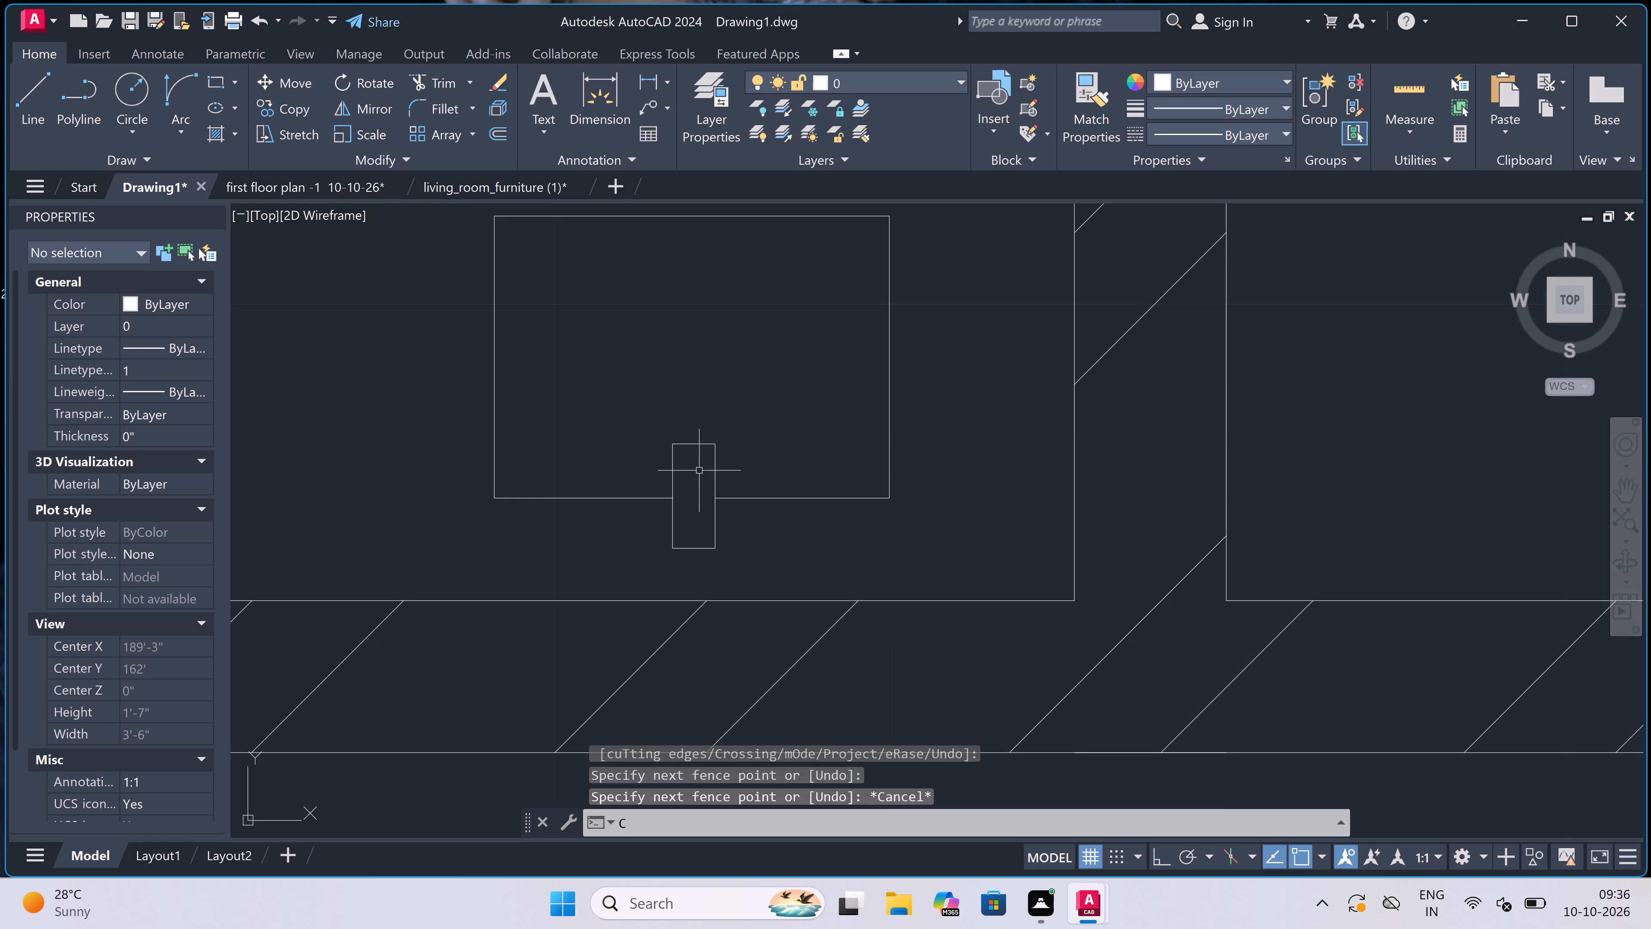
pyautogui.press('space')
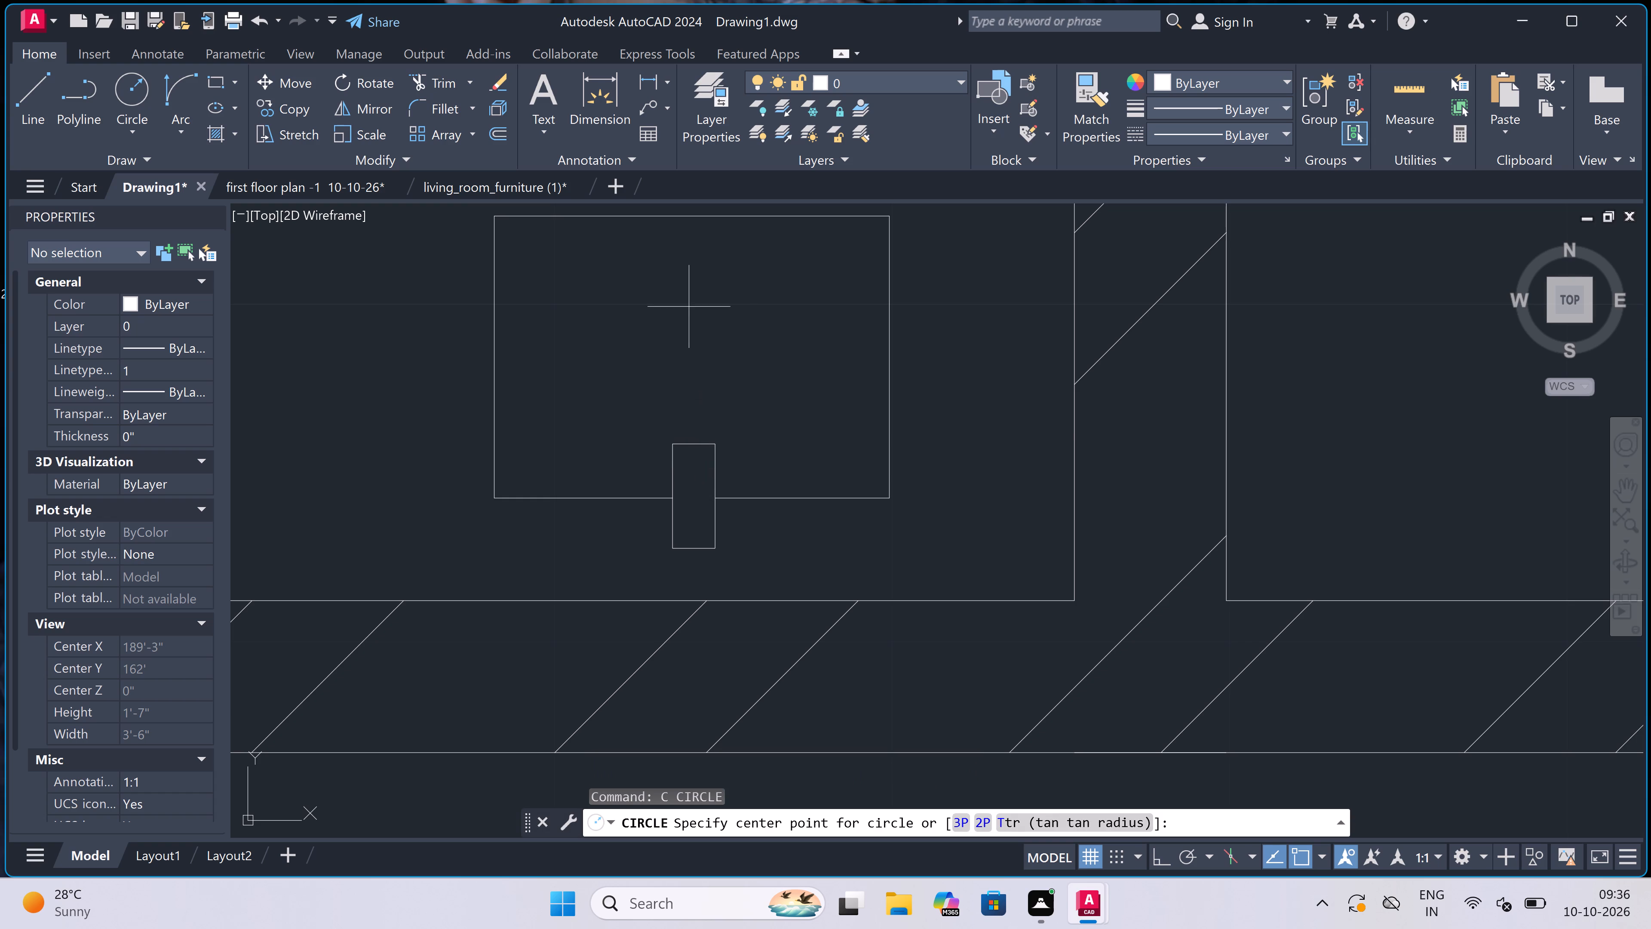
pyautogui.doubleClick(693, 299)
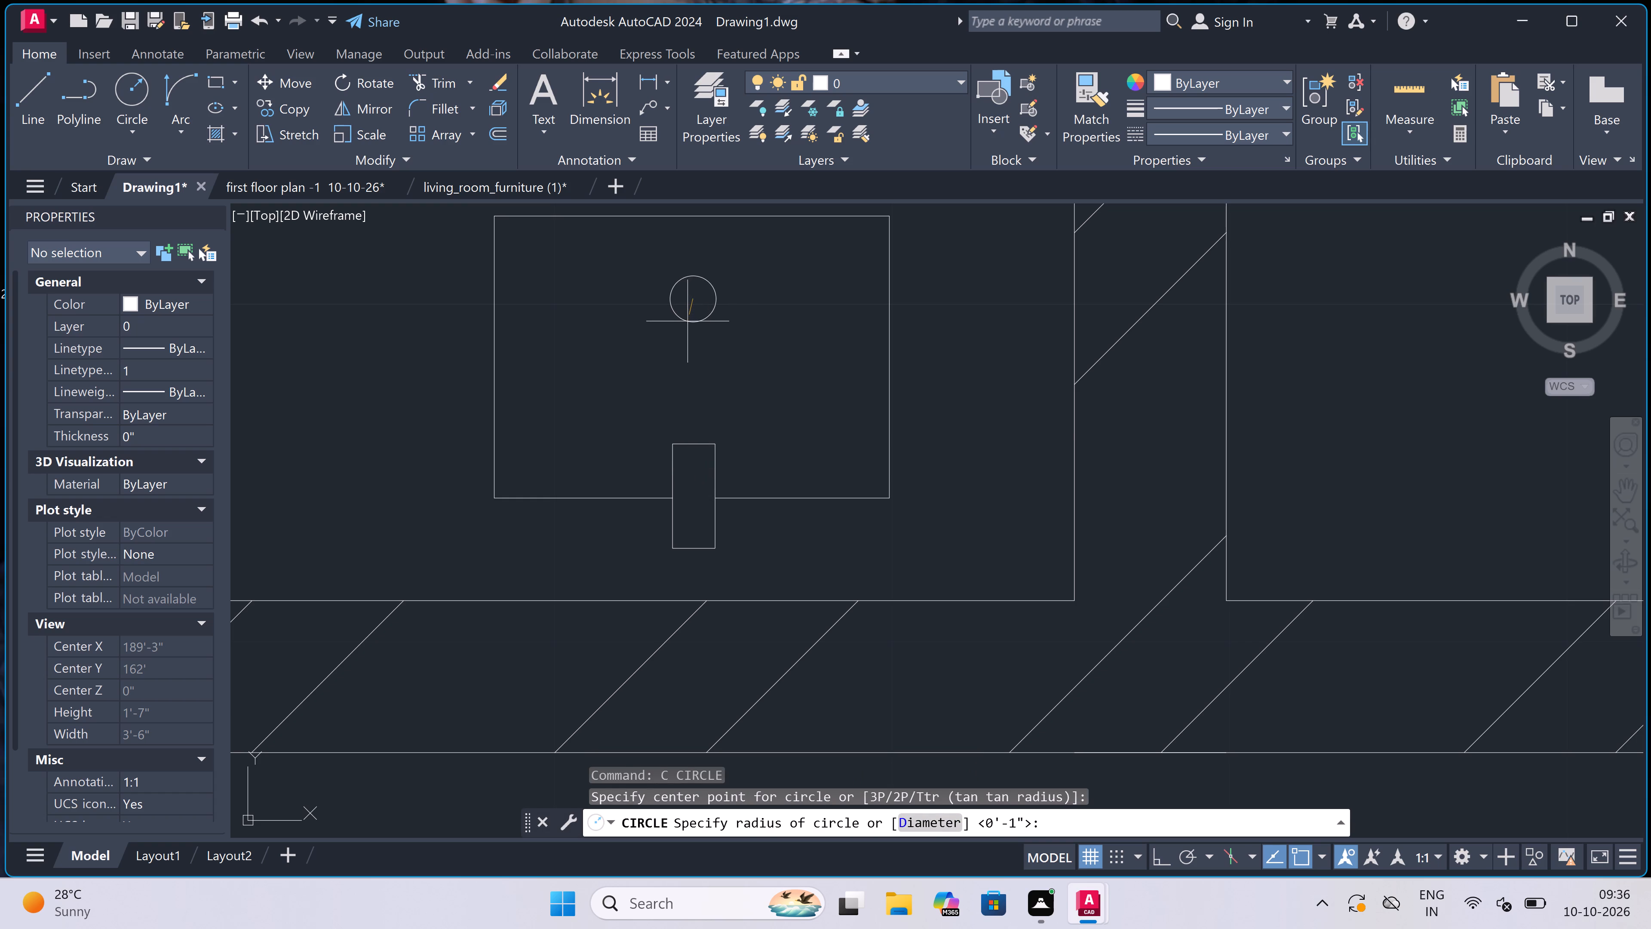
pyautogui.tripleClick(687, 321)
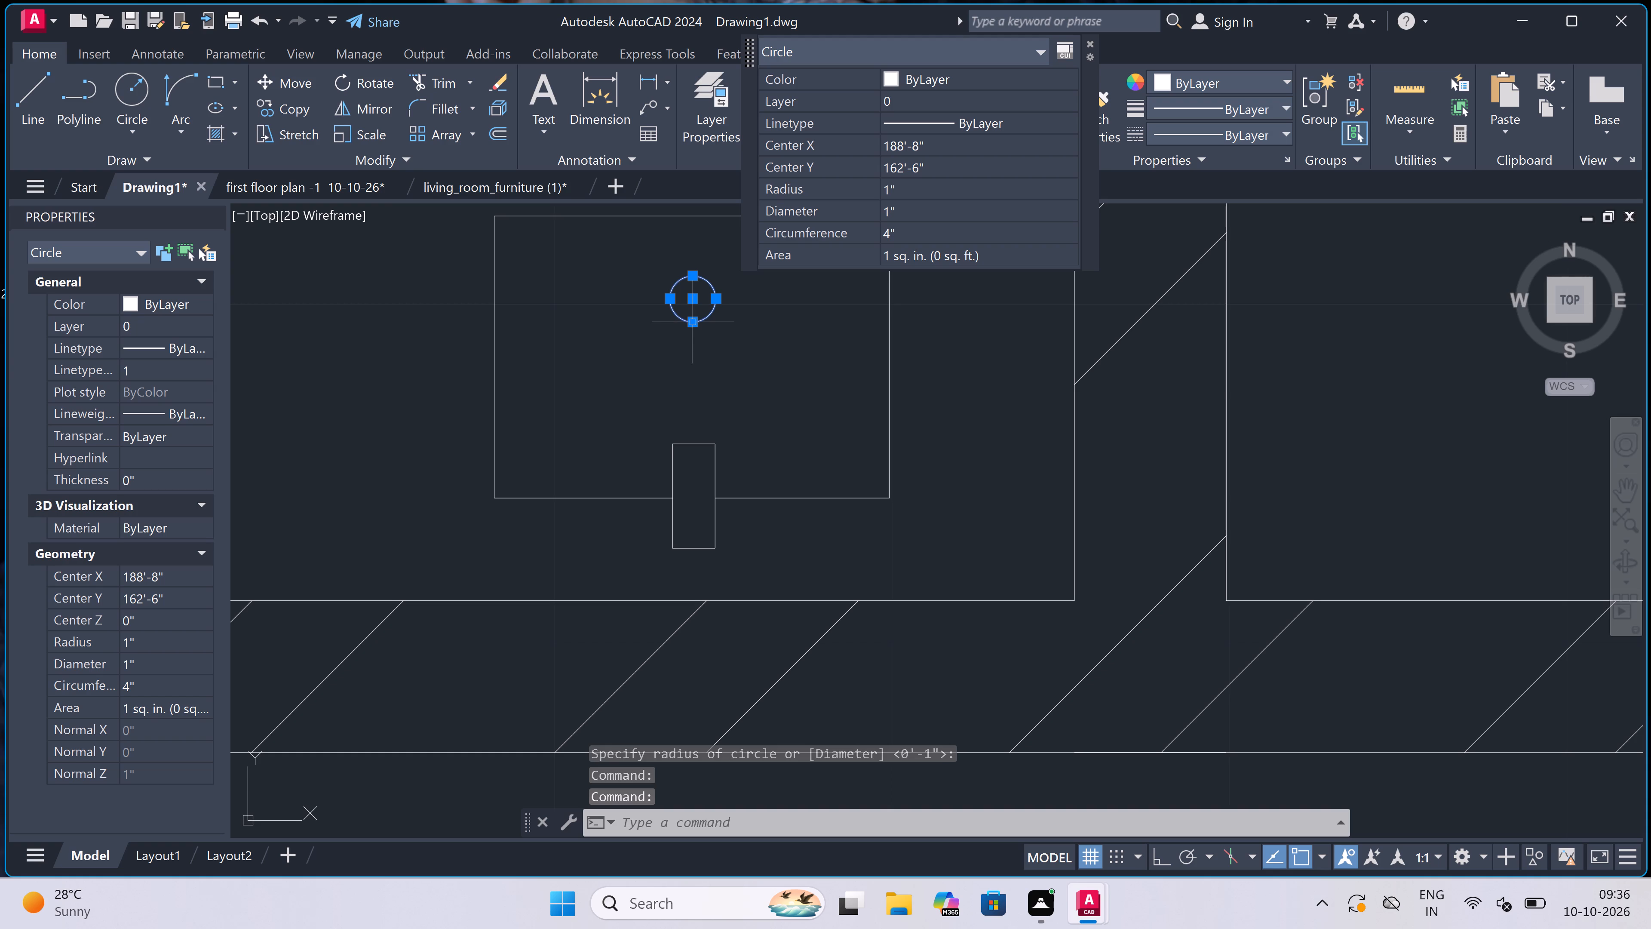
pyautogui.press('Escape')
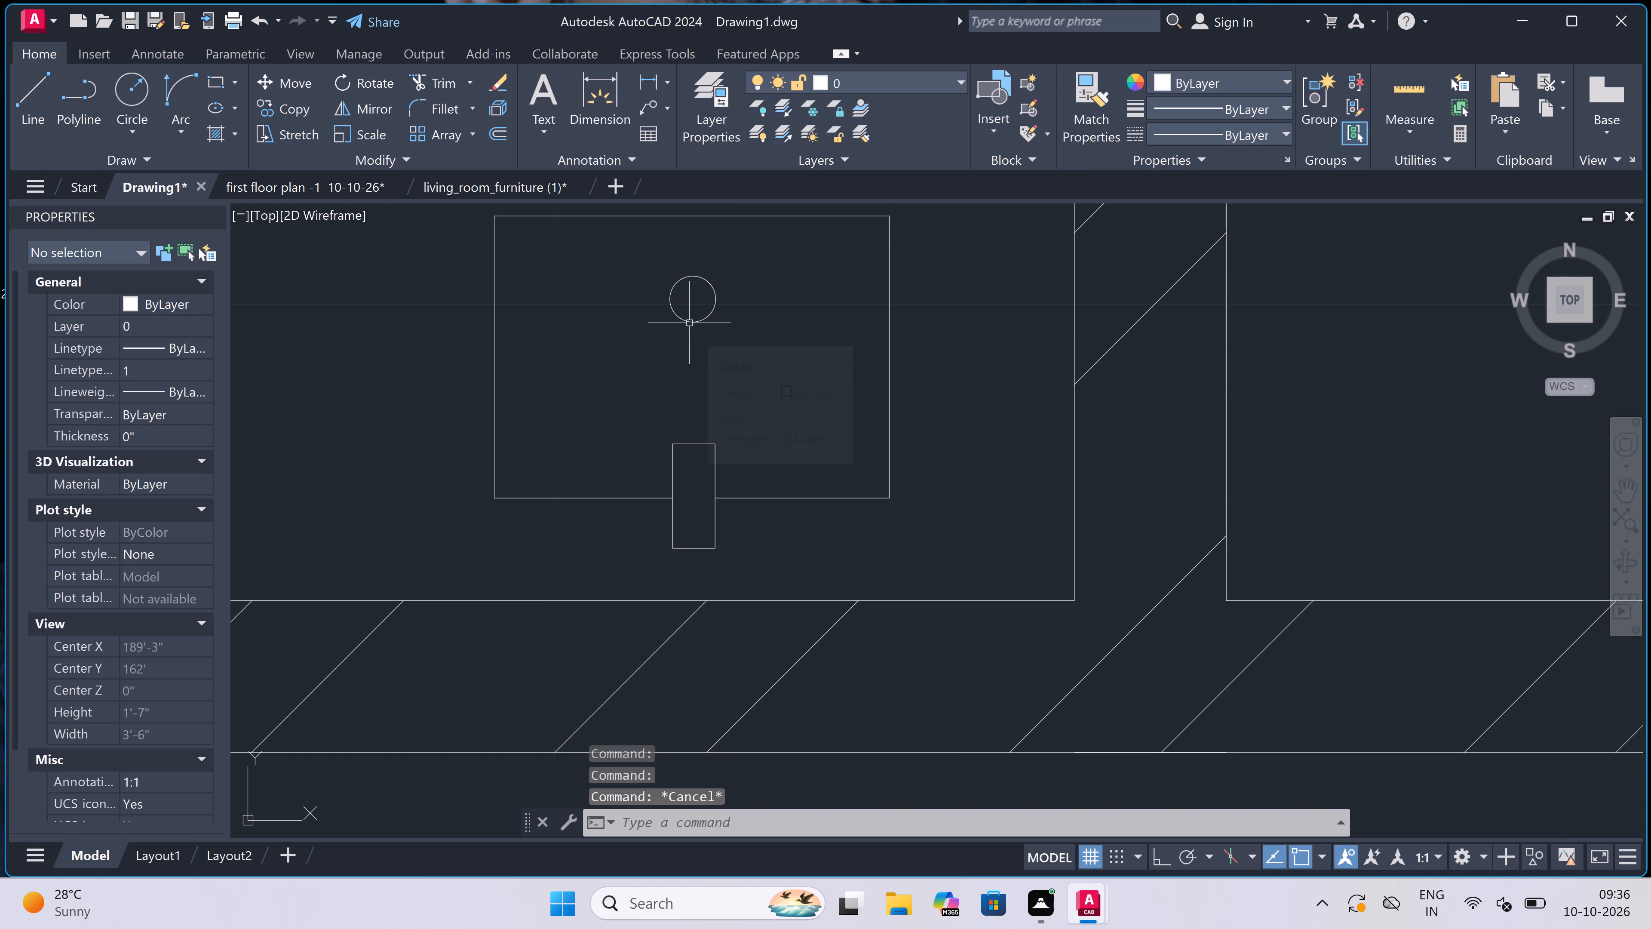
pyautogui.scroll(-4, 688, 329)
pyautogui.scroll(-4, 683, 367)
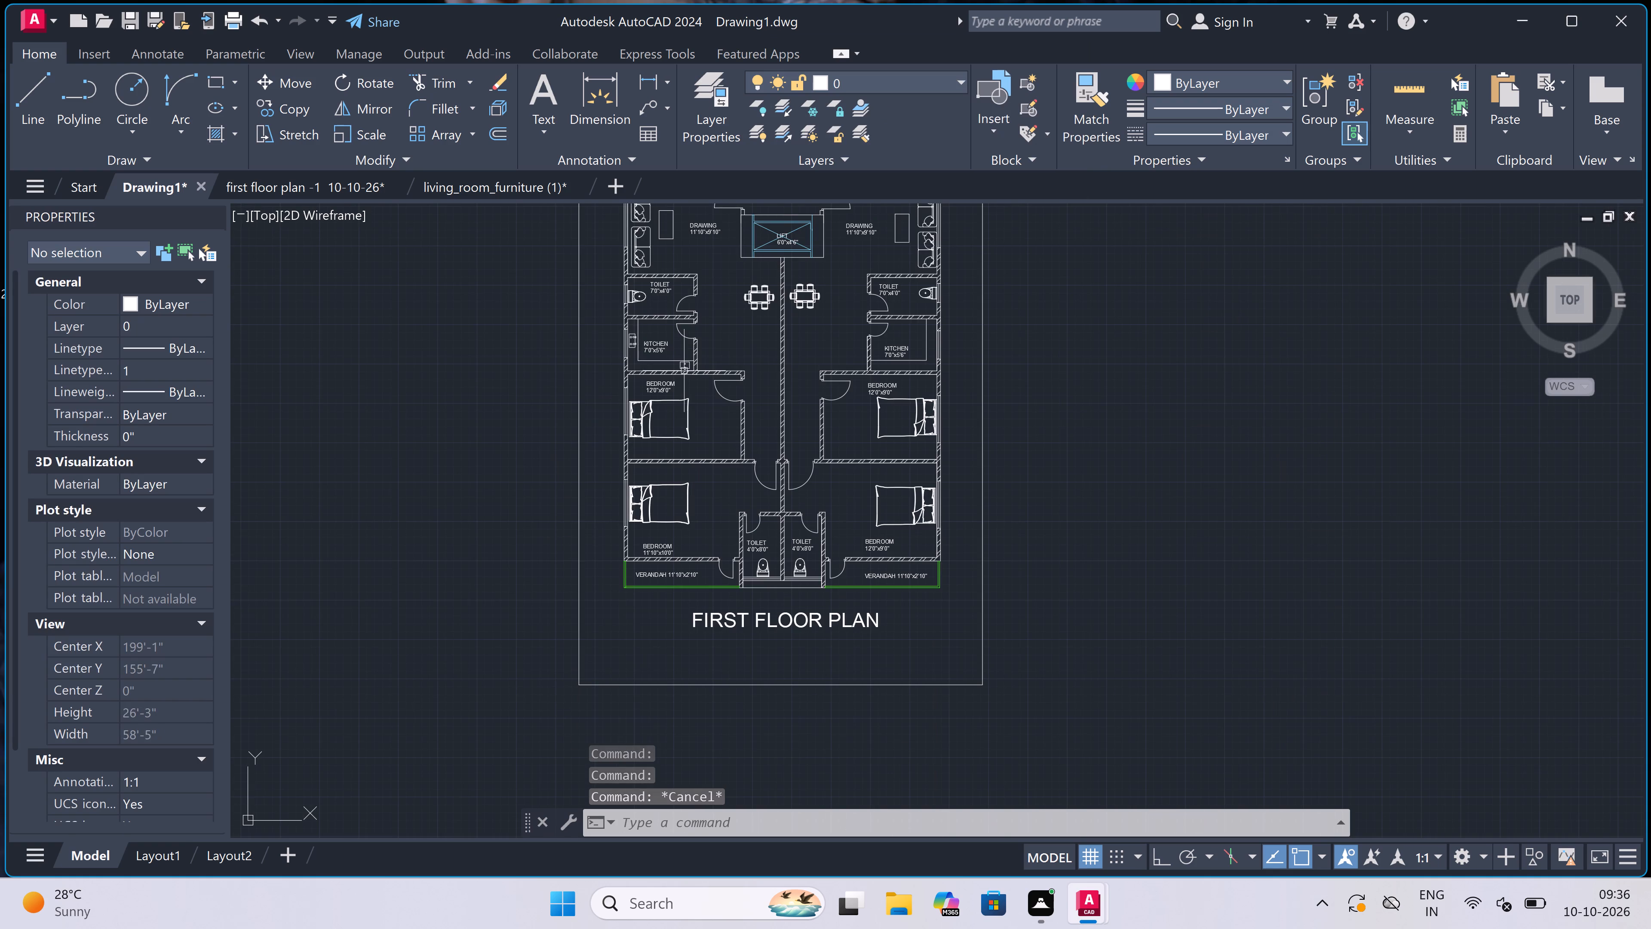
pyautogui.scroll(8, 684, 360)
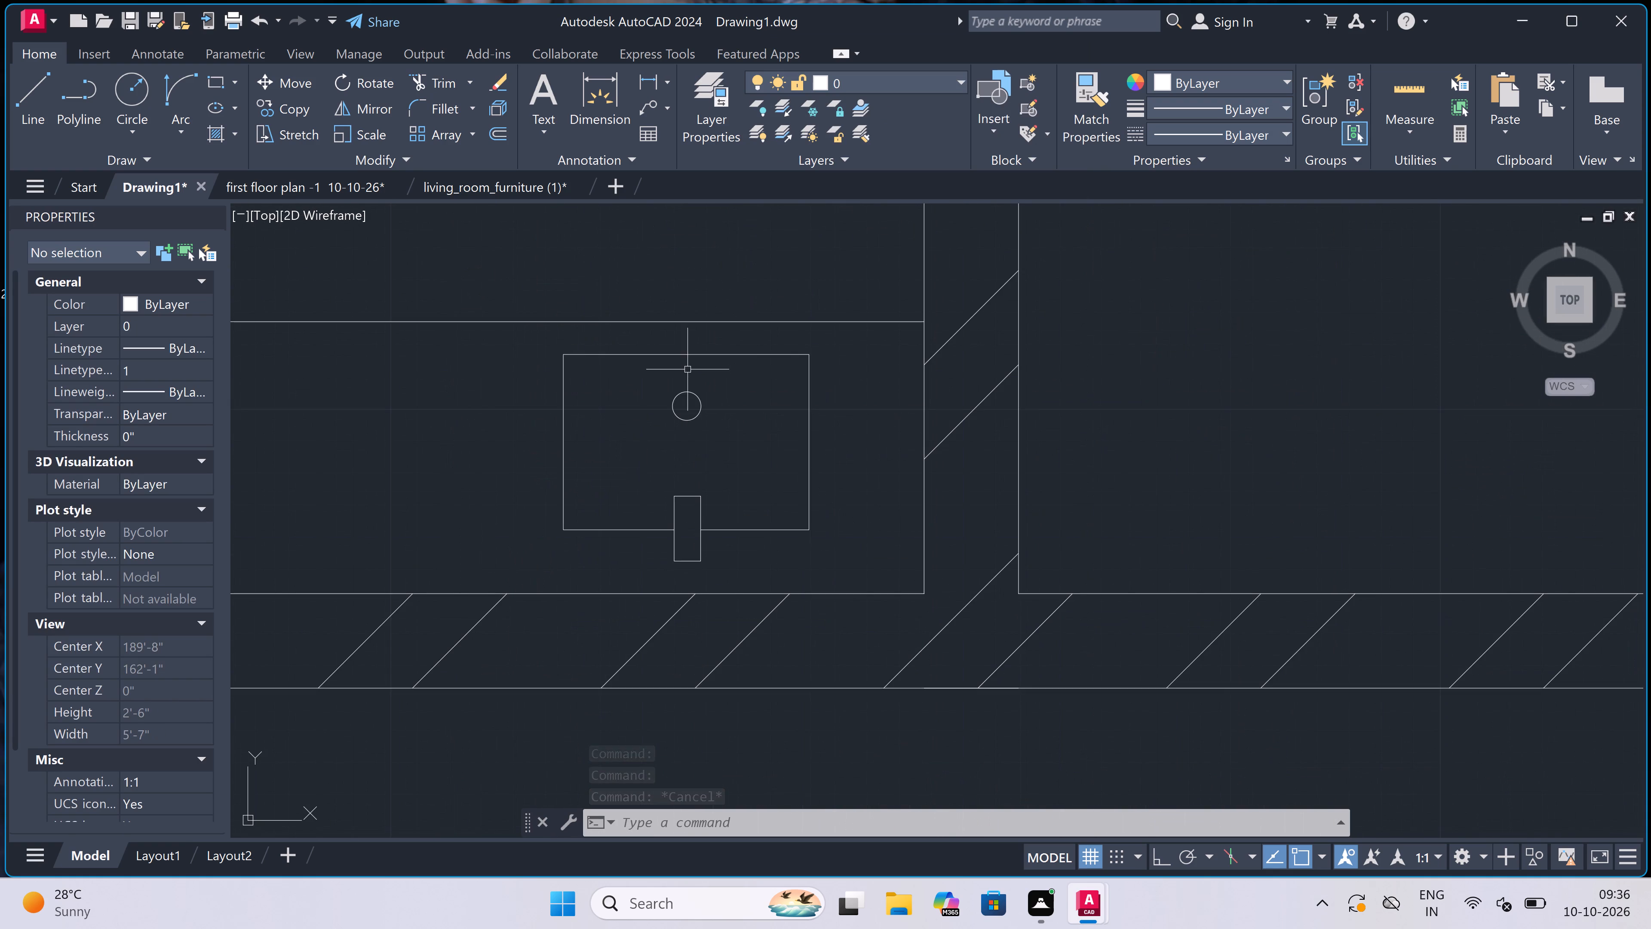
# Copy the sink with its circle and narrow rectangle onto the right-hand unit's kitchen counter, near the door-side wall.
pyautogui.doubleClick(832, 339)
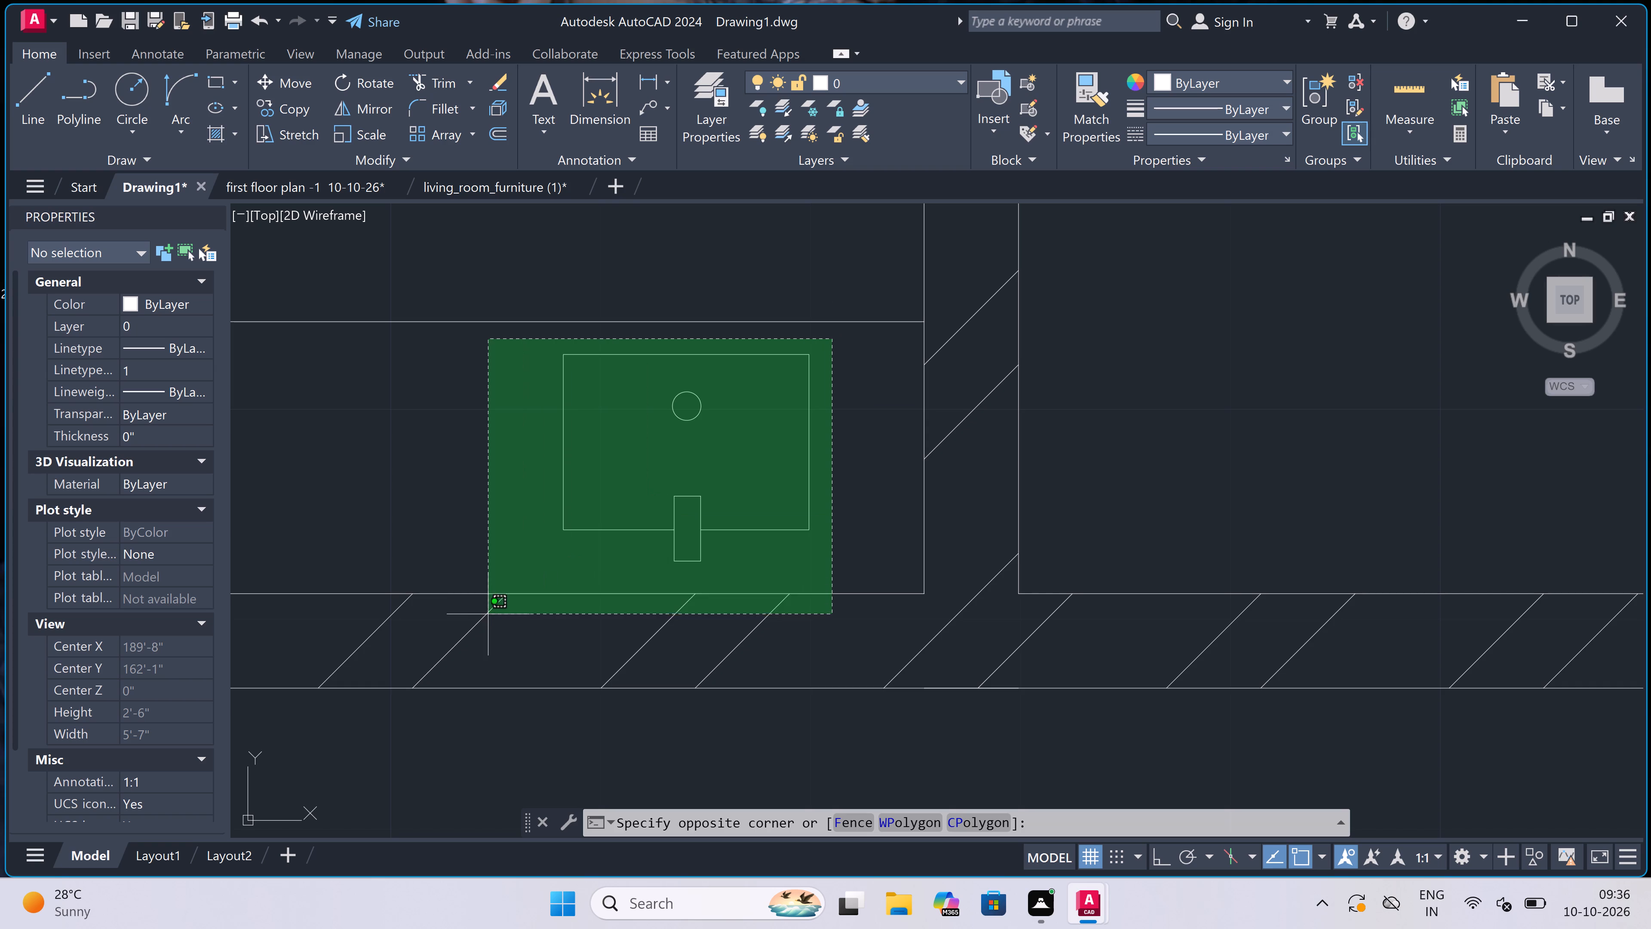
pyautogui.doubleClick(483, 569)
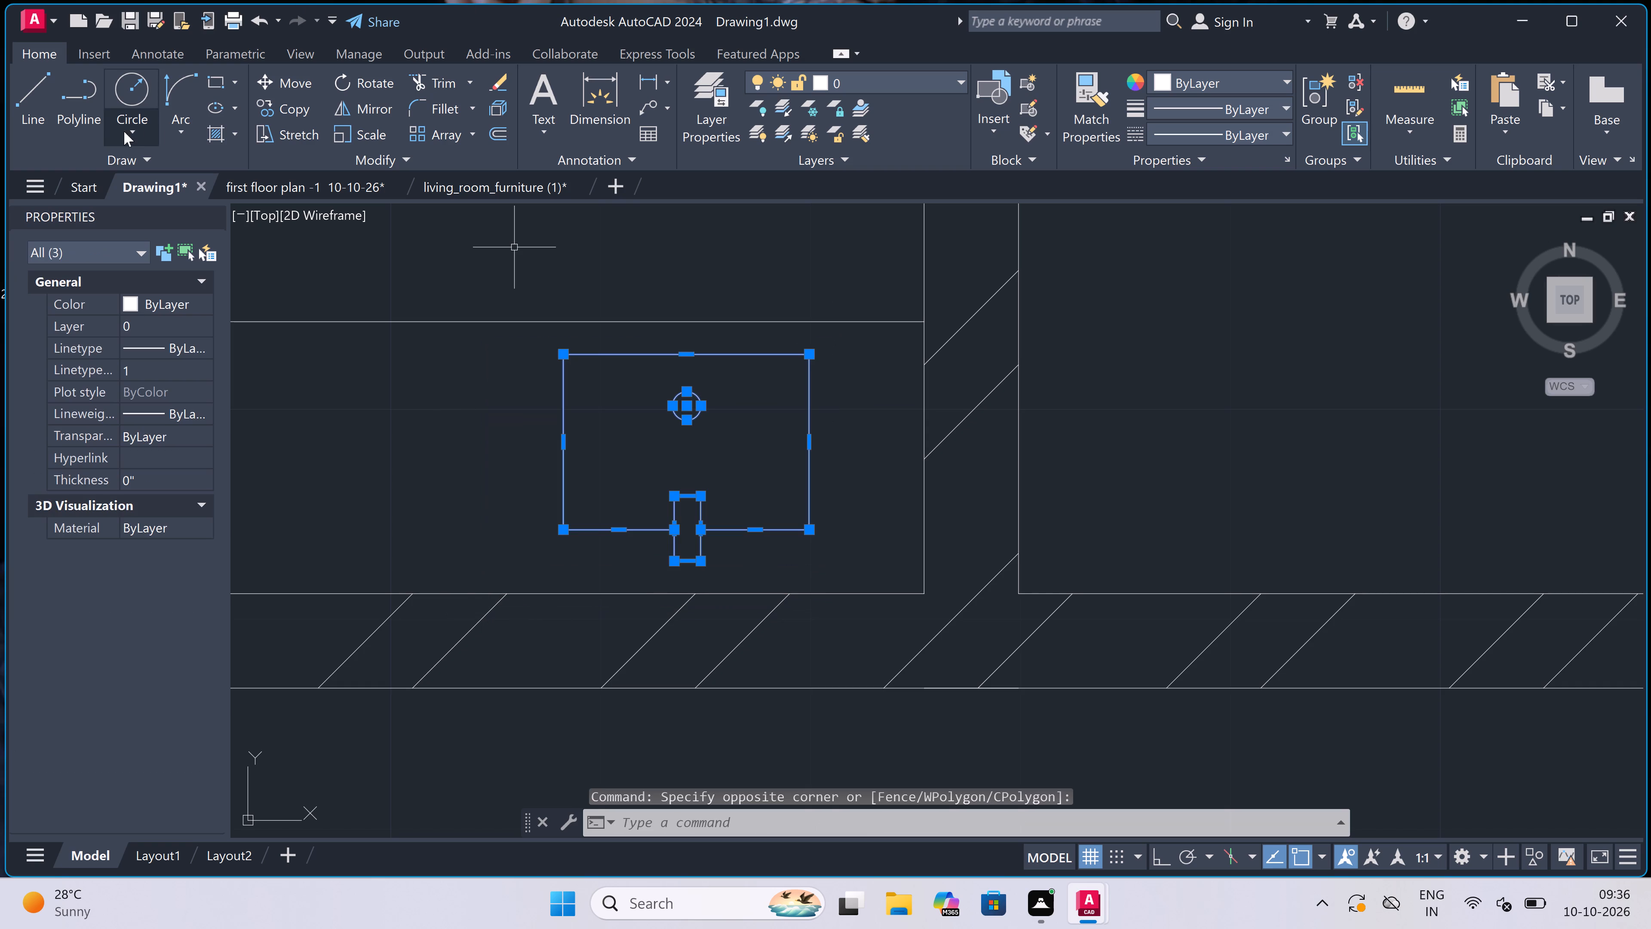
pyautogui.click(289, 105)
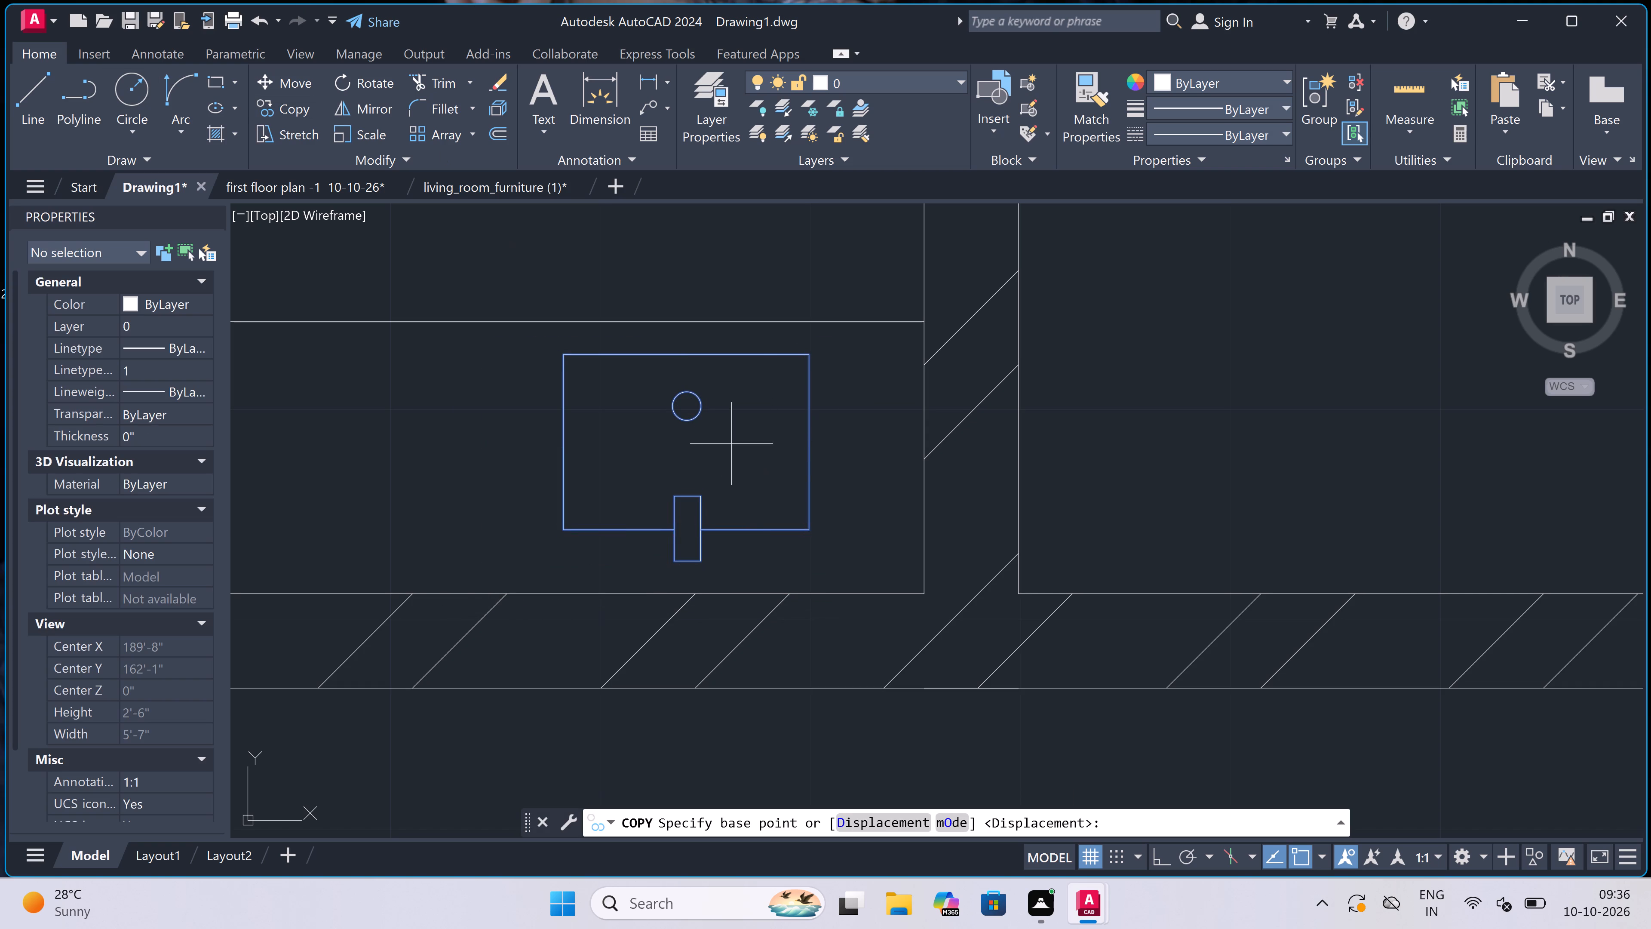
pyautogui.click(681, 406)
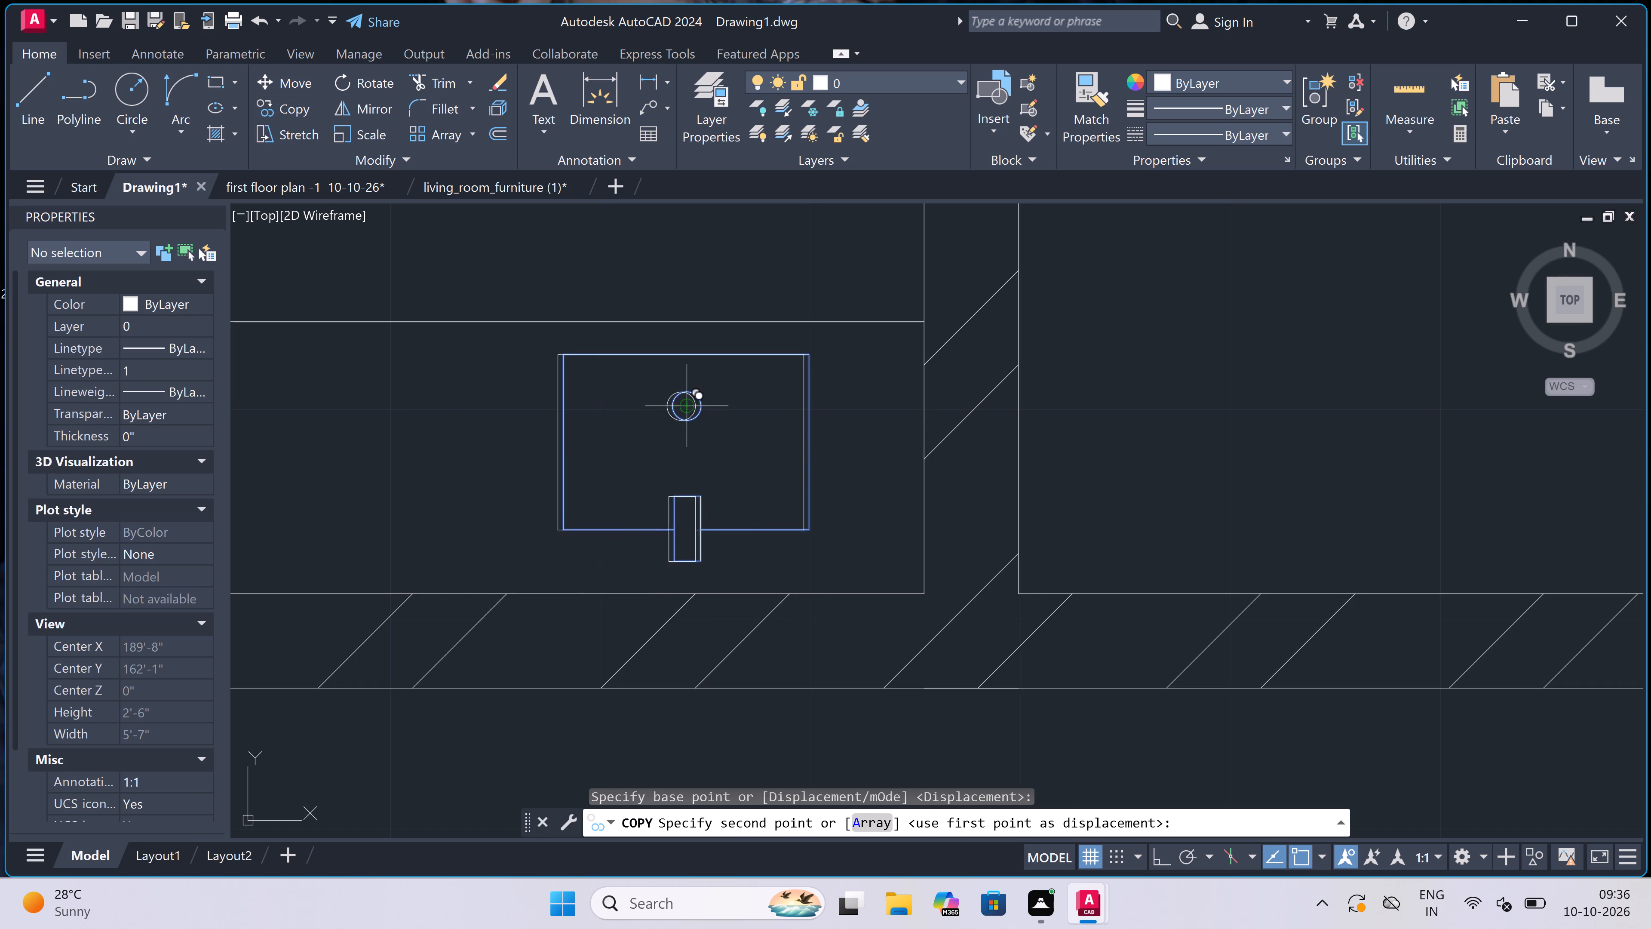
pyautogui.scroll(-5, 534, 442)
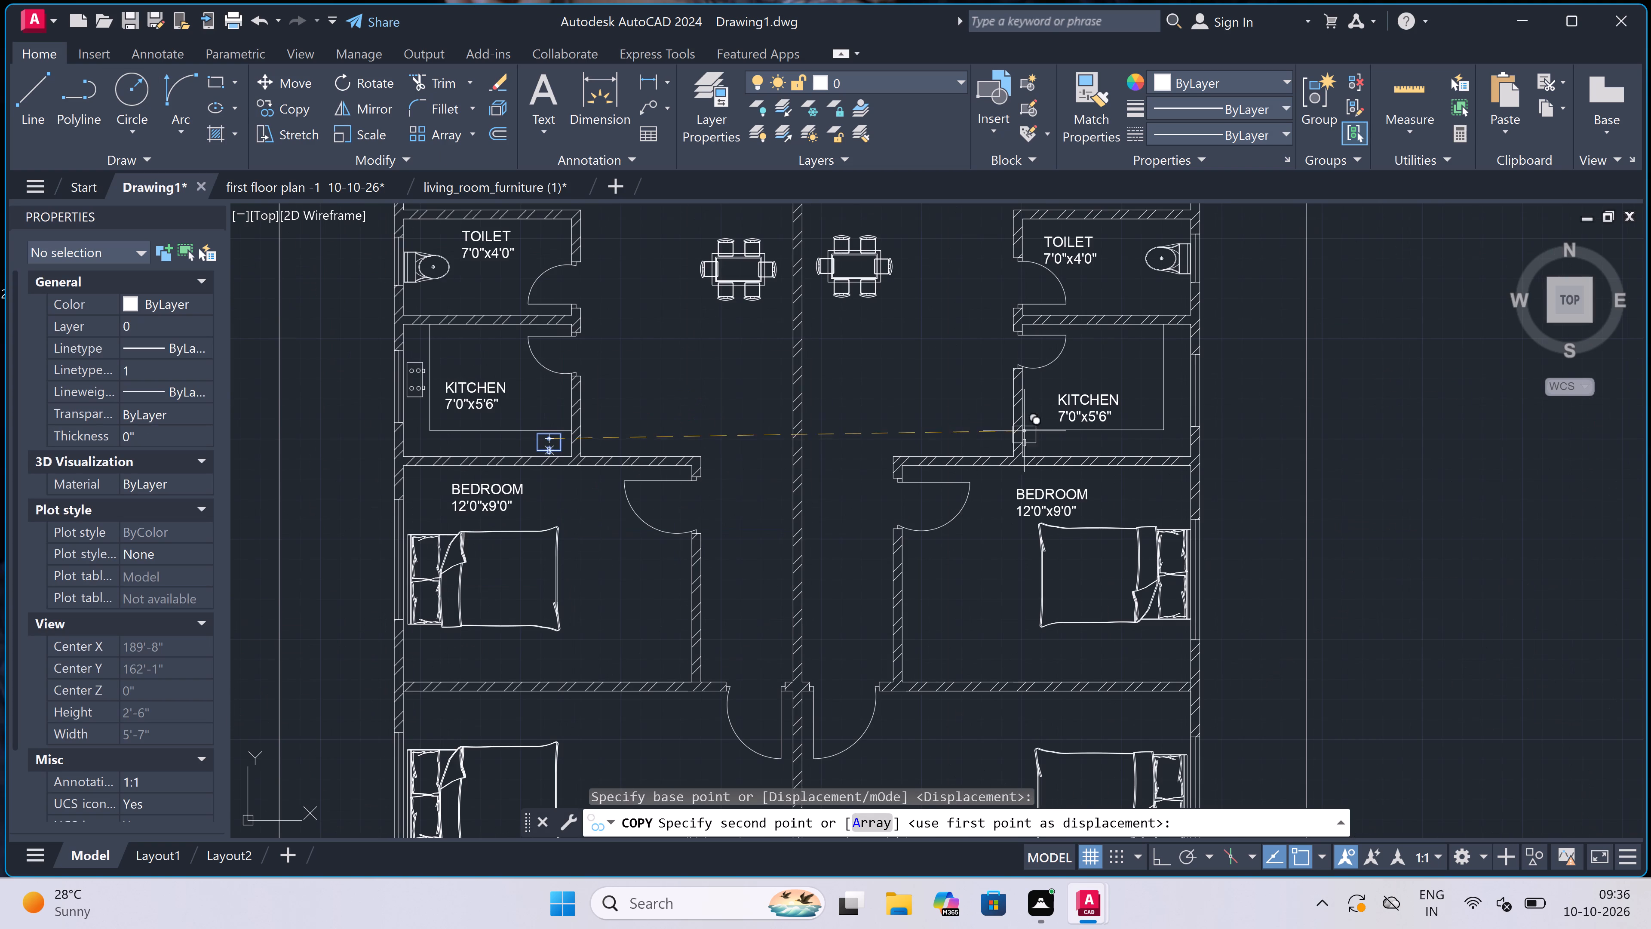
pyautogui.scroll(2, 1204, 431)
pyautogui.scroll(2, 795, 436)
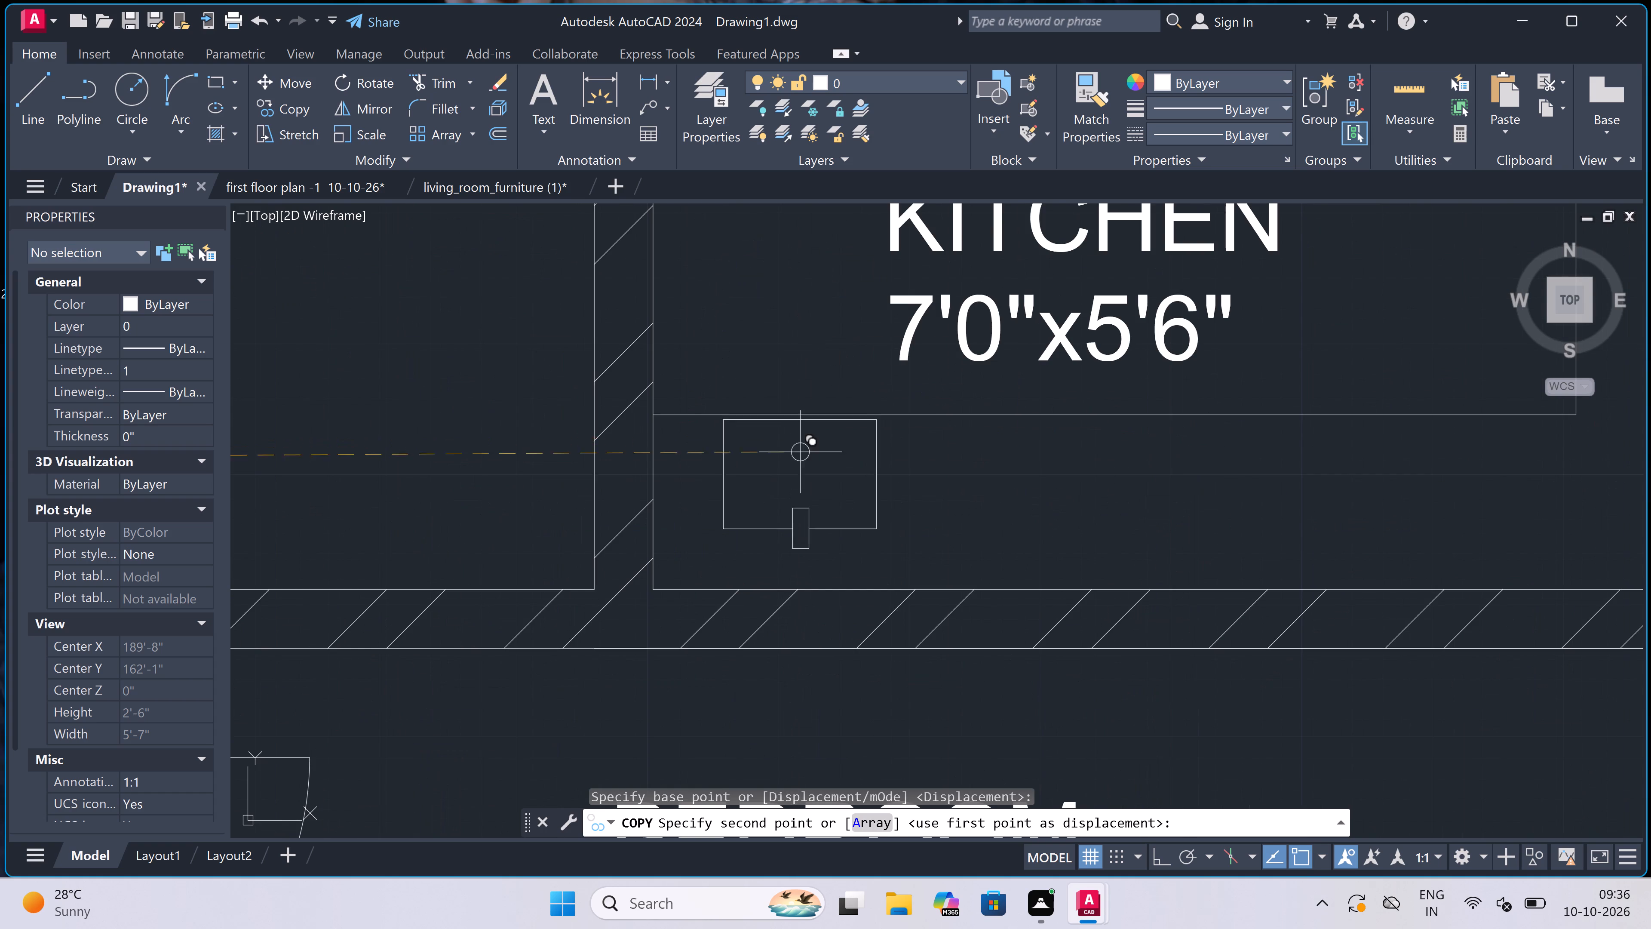
pyautogui.click(833, 473)
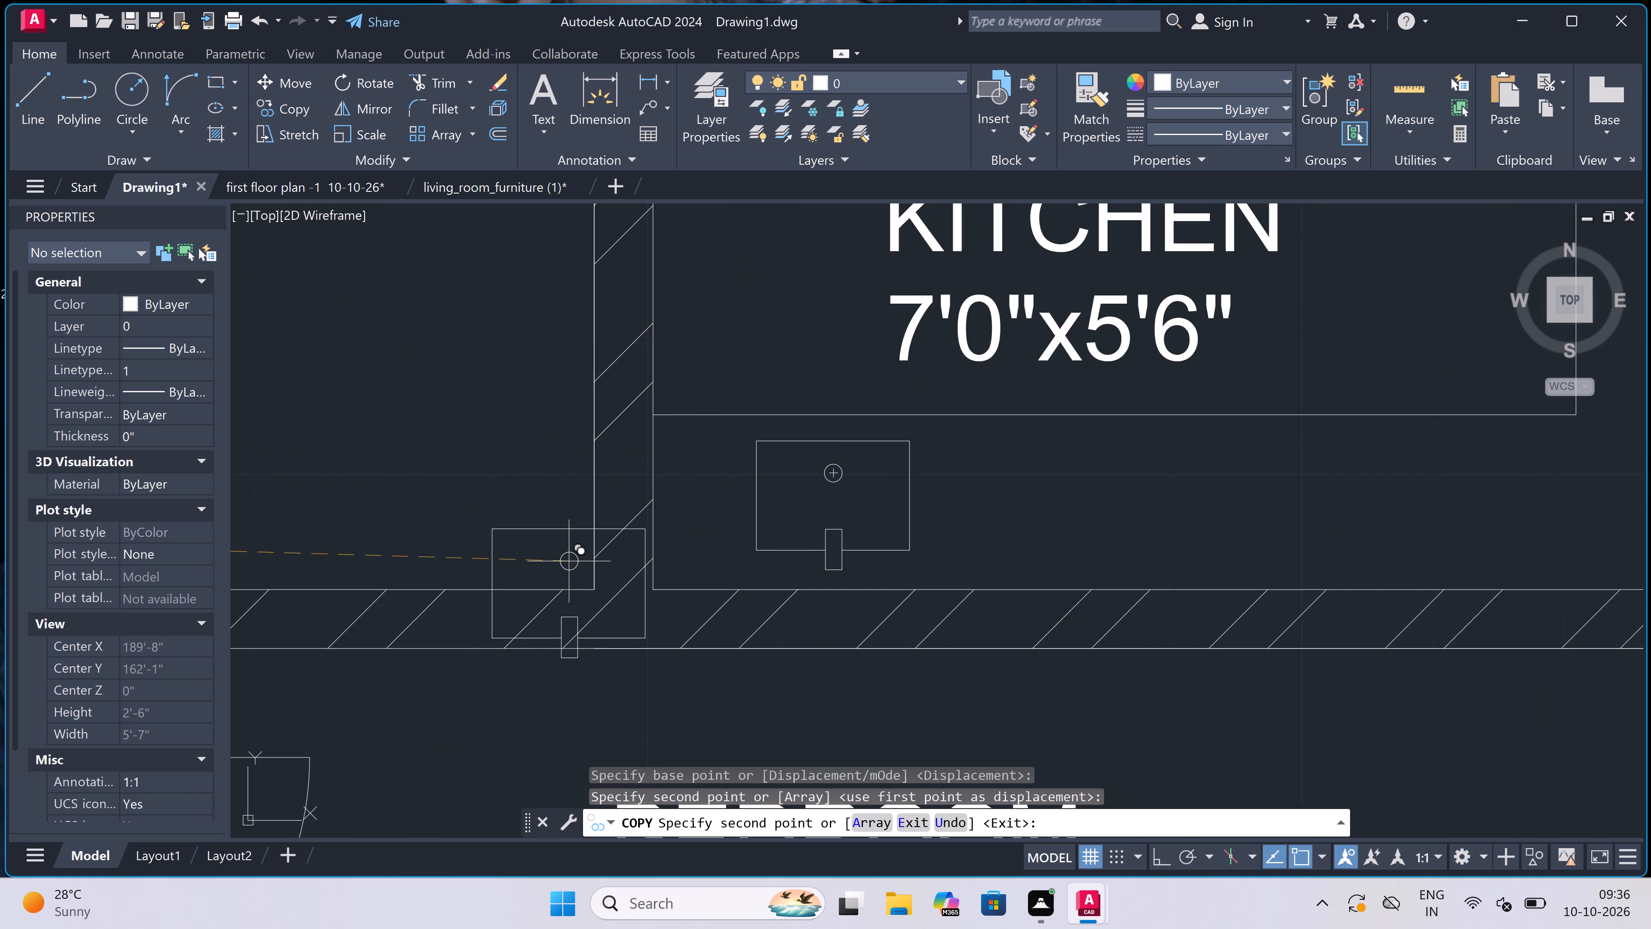
pyautogui.press('Escape')
# Copy the four-burner stove from the left-hand unit's kitchen to the empty space outside the right-hand unit's kitchen, keeping one copy.
pyautogui.scroll(-7, 747, 444)
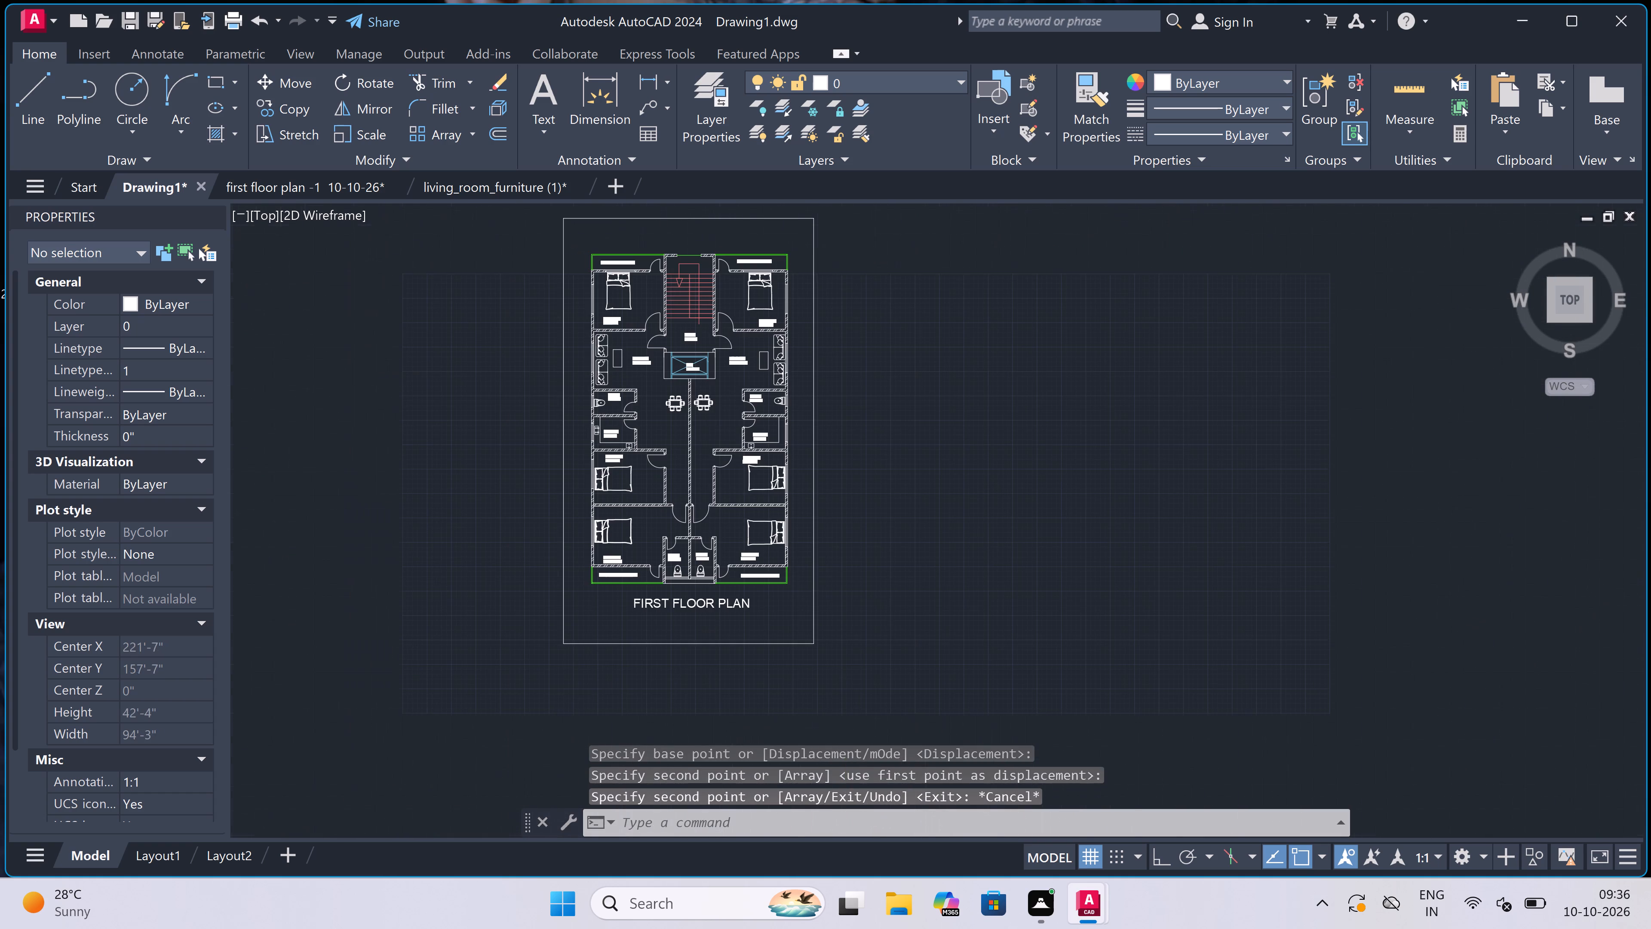
pyautogui.scroll(2, 611, 425)
pyautogui.scroll(3, 555, 457)
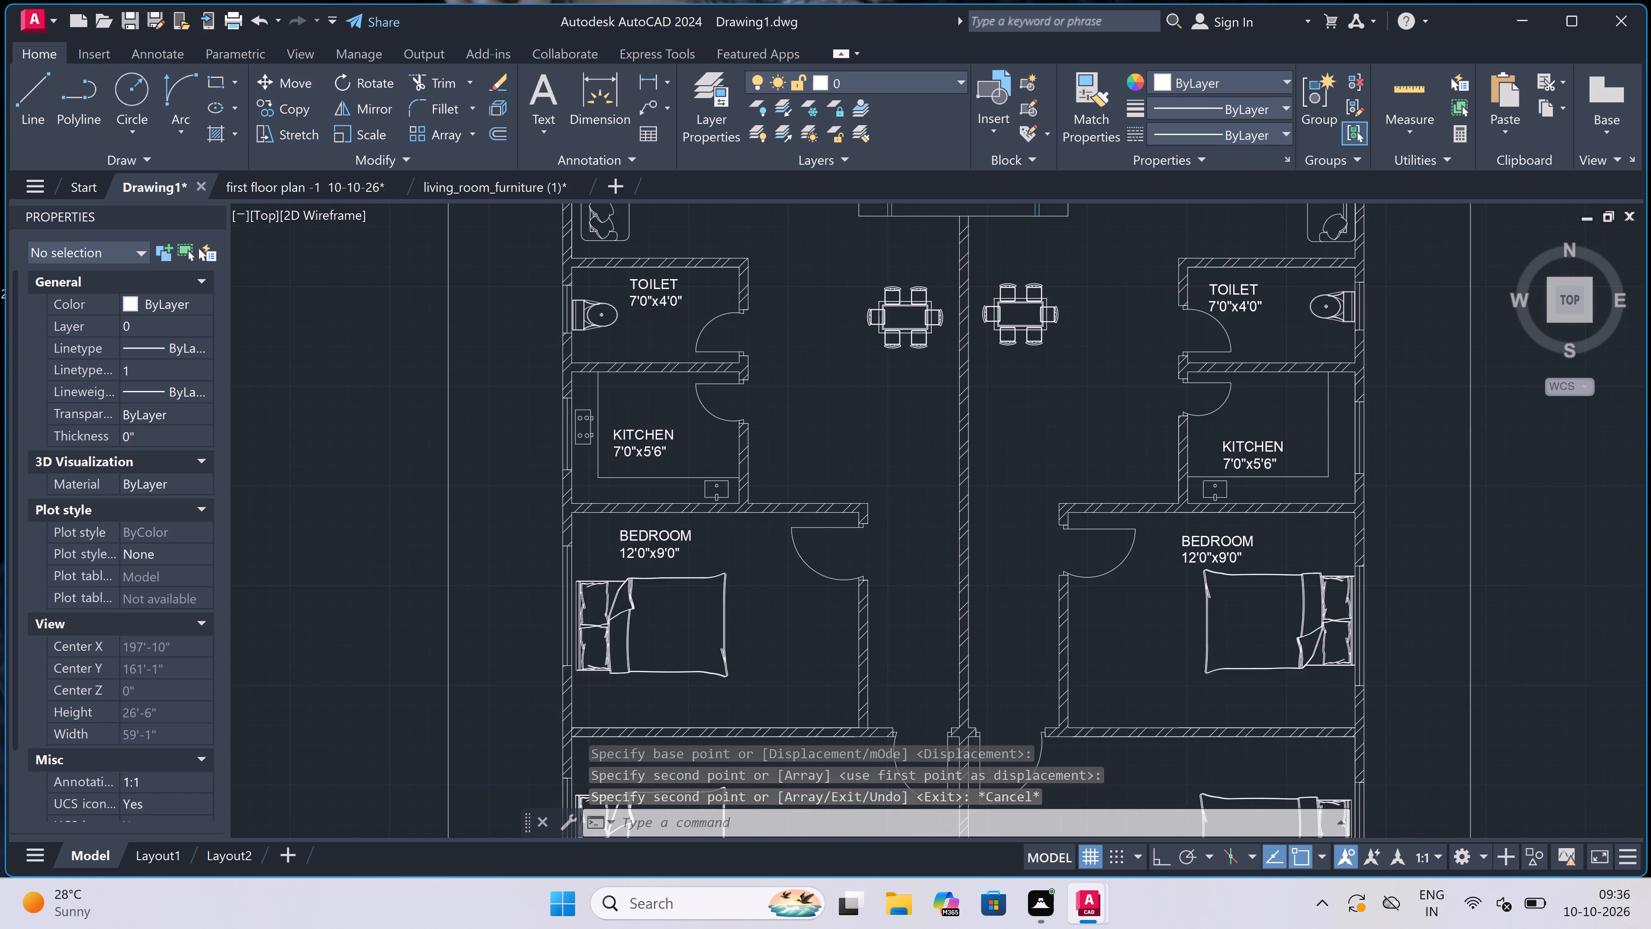
pyautogui.scroll(2, 654, 332)
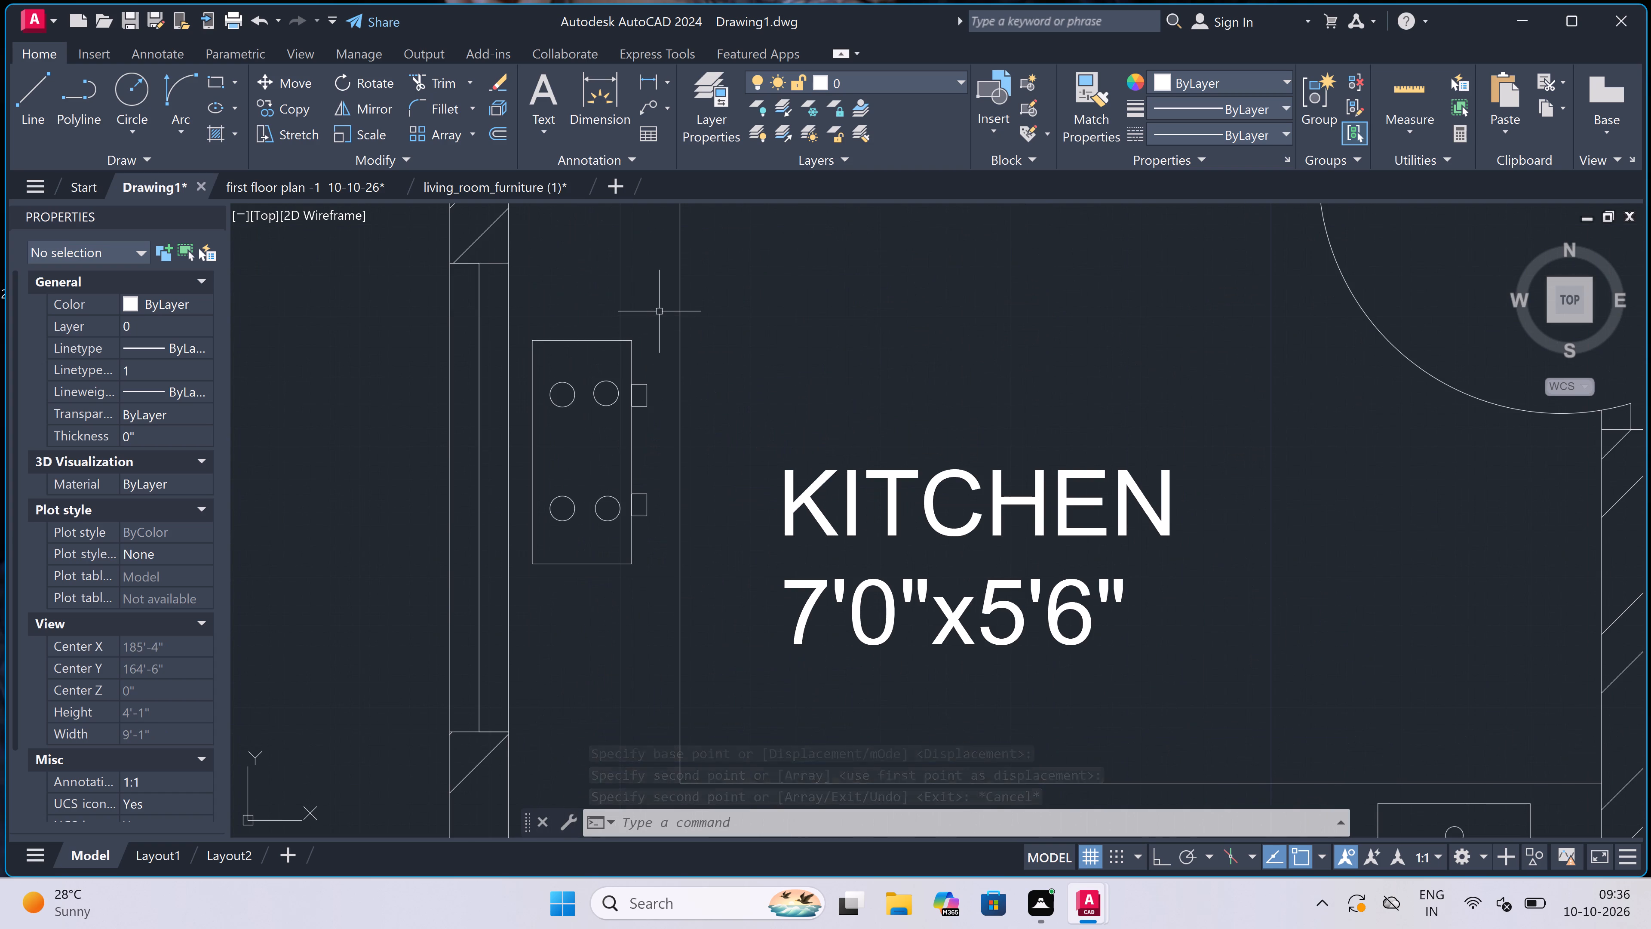
pyautogui.click(660, 311)
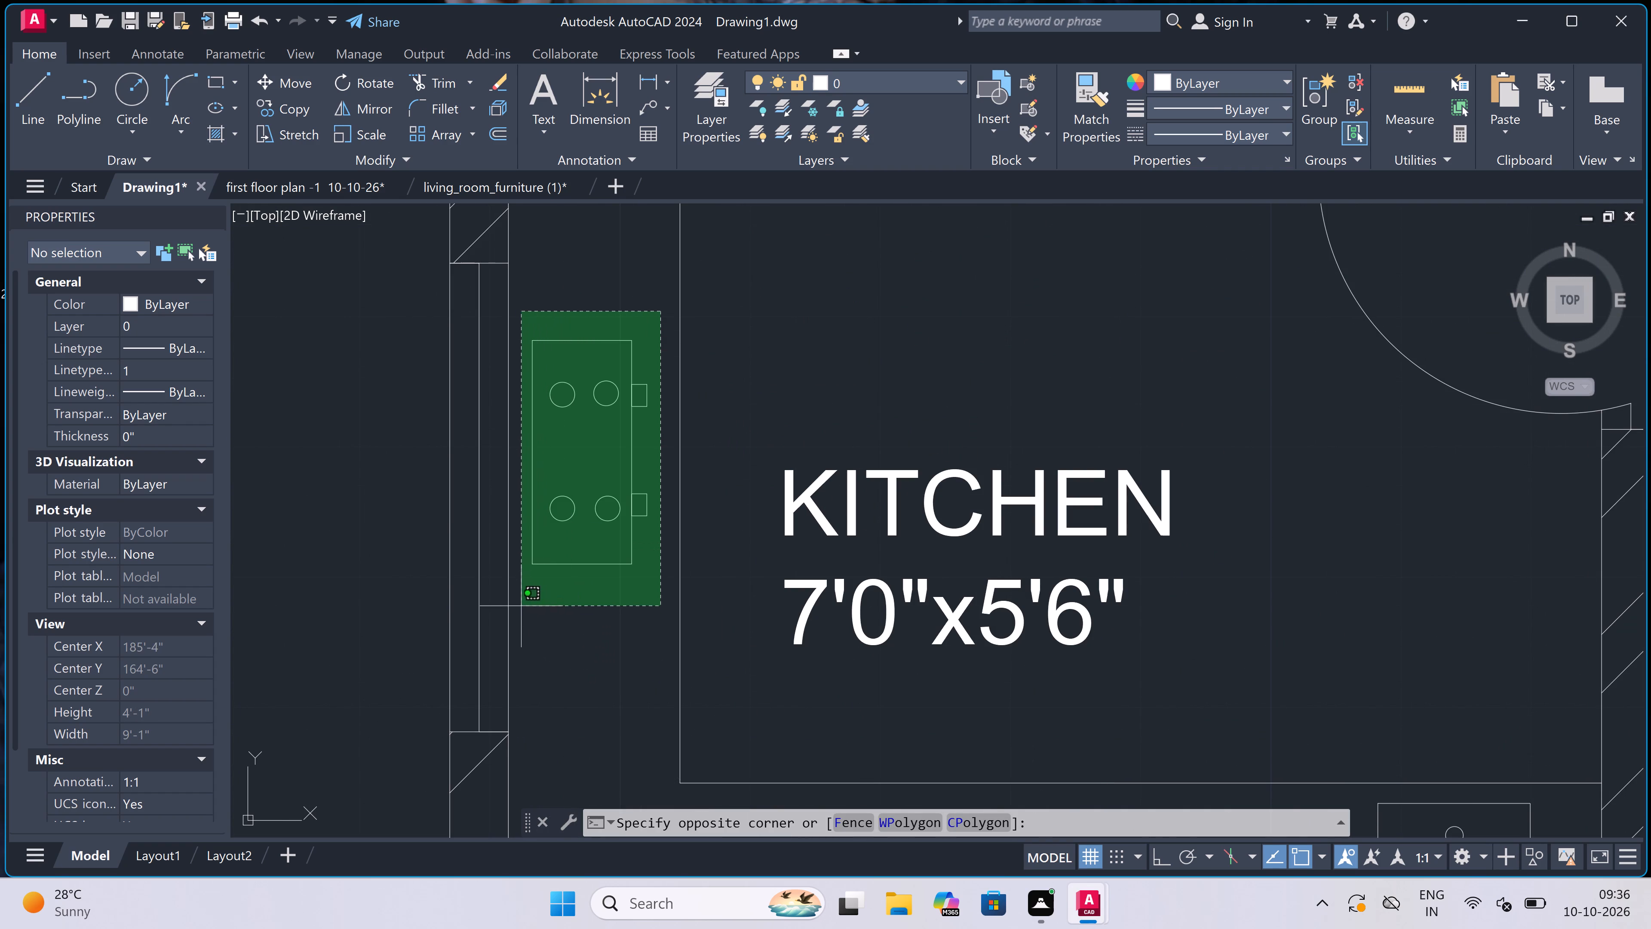
pyautogui.doubleClick(516, 601)
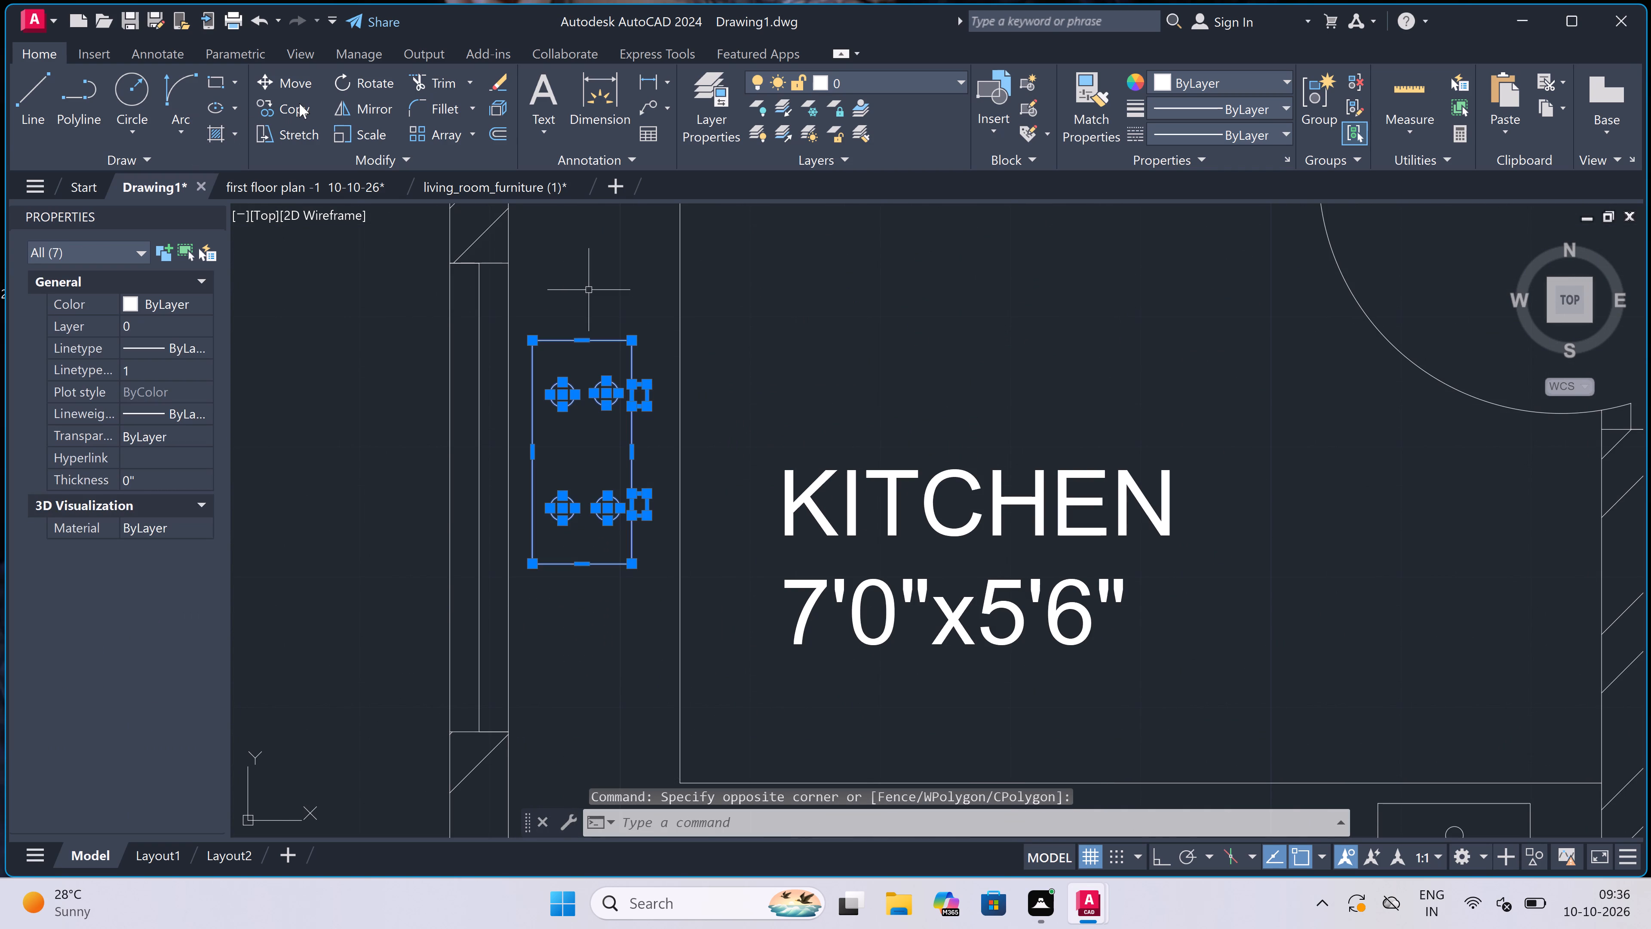
pyautogui.click(296, 103)
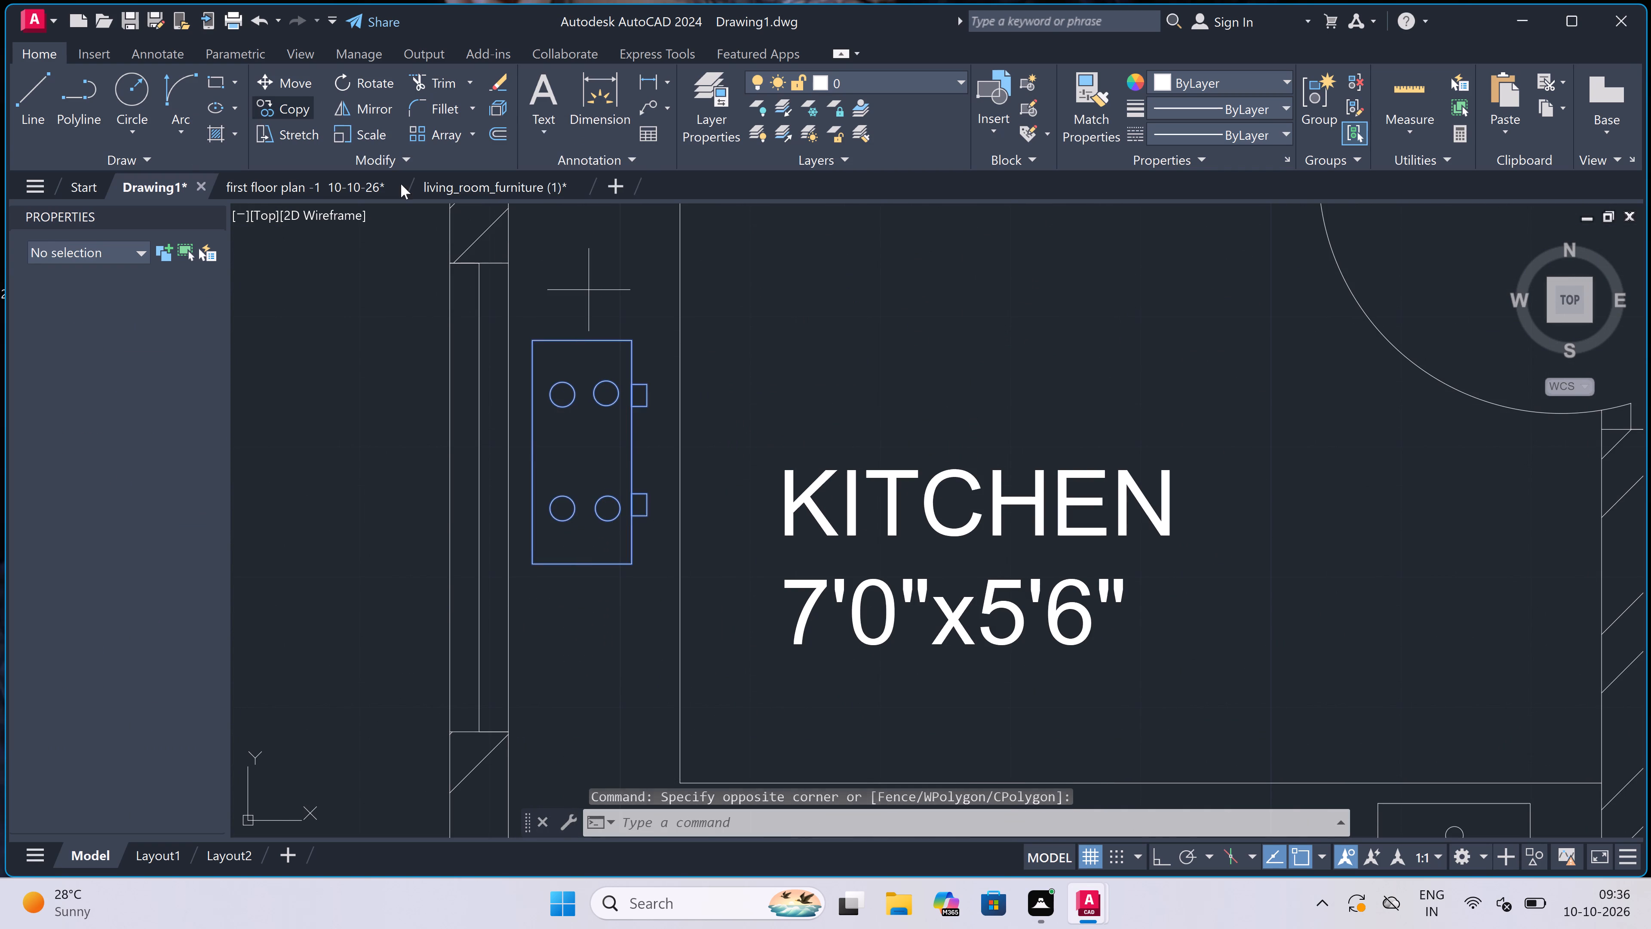
pyautogui.click(578, 448)
pyautogui.scroll(-4, 593, 459)
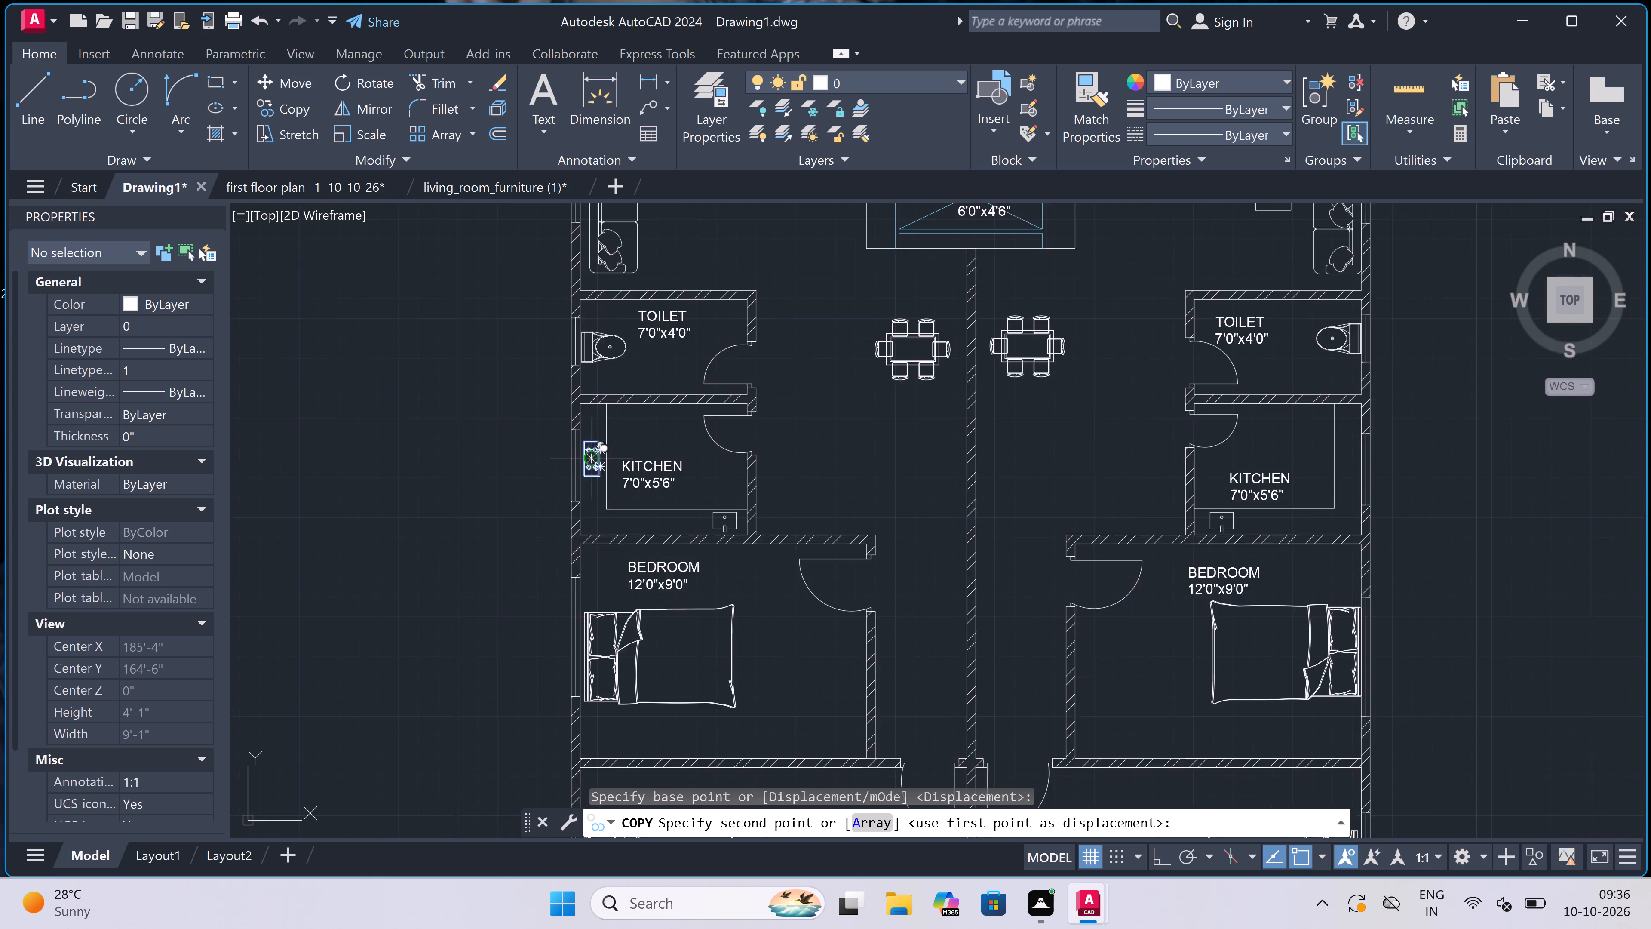
pyautogui.scroll(-2, 593, 458)
pyautogui.scroll(3, 924, 431)
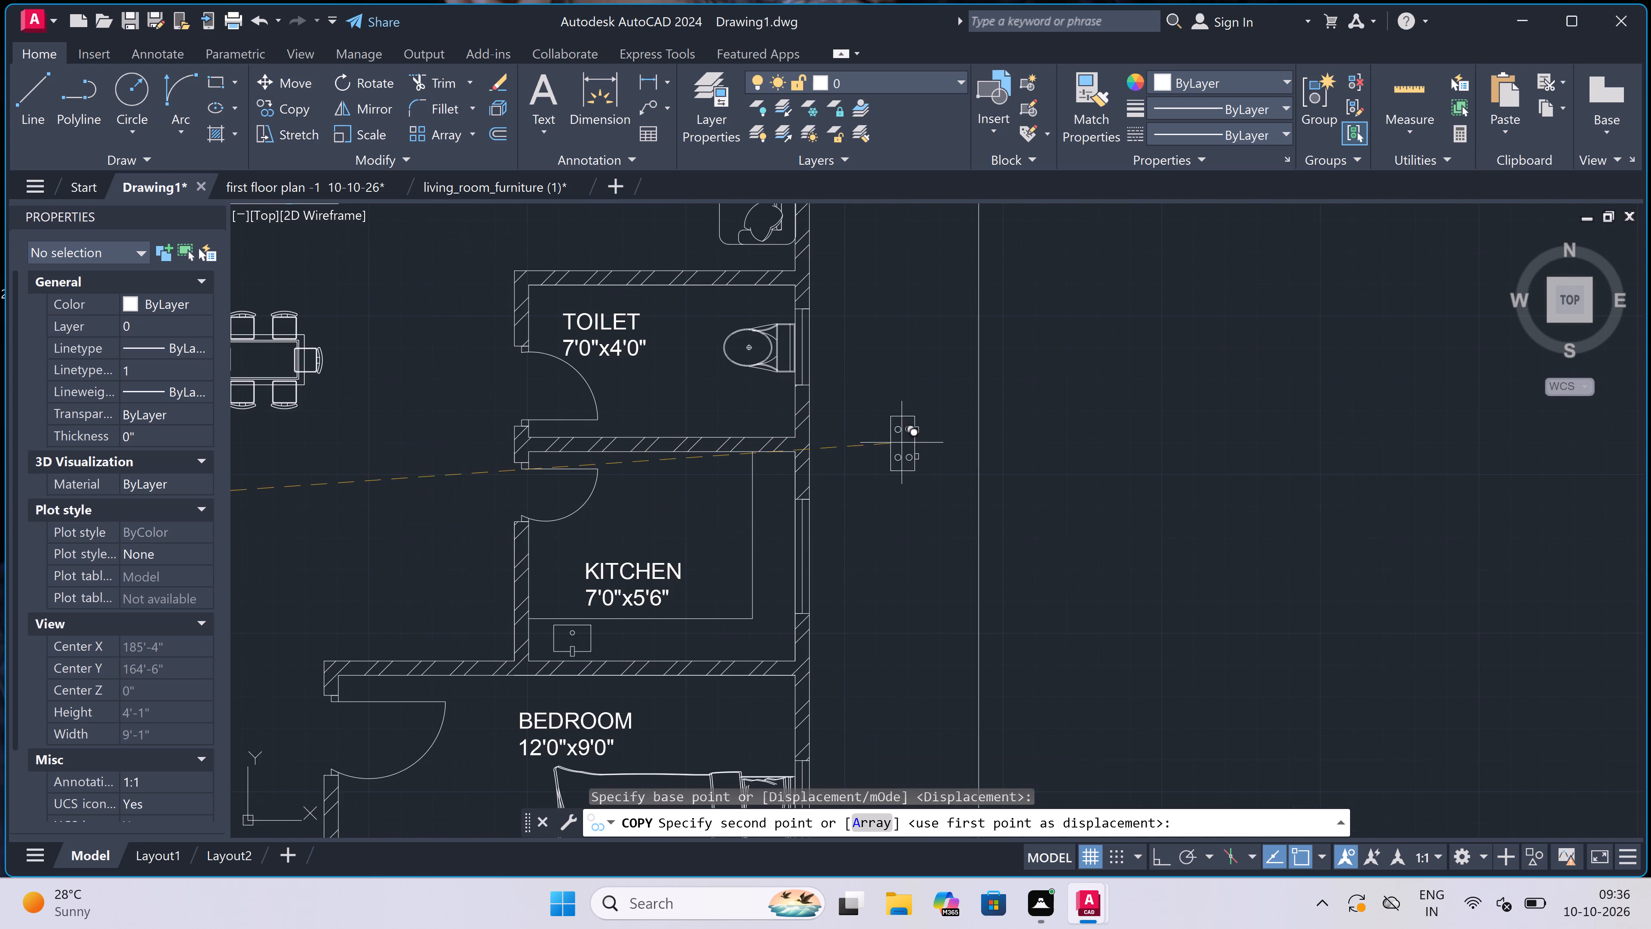
pyautogui.tripleClick(895, 520)
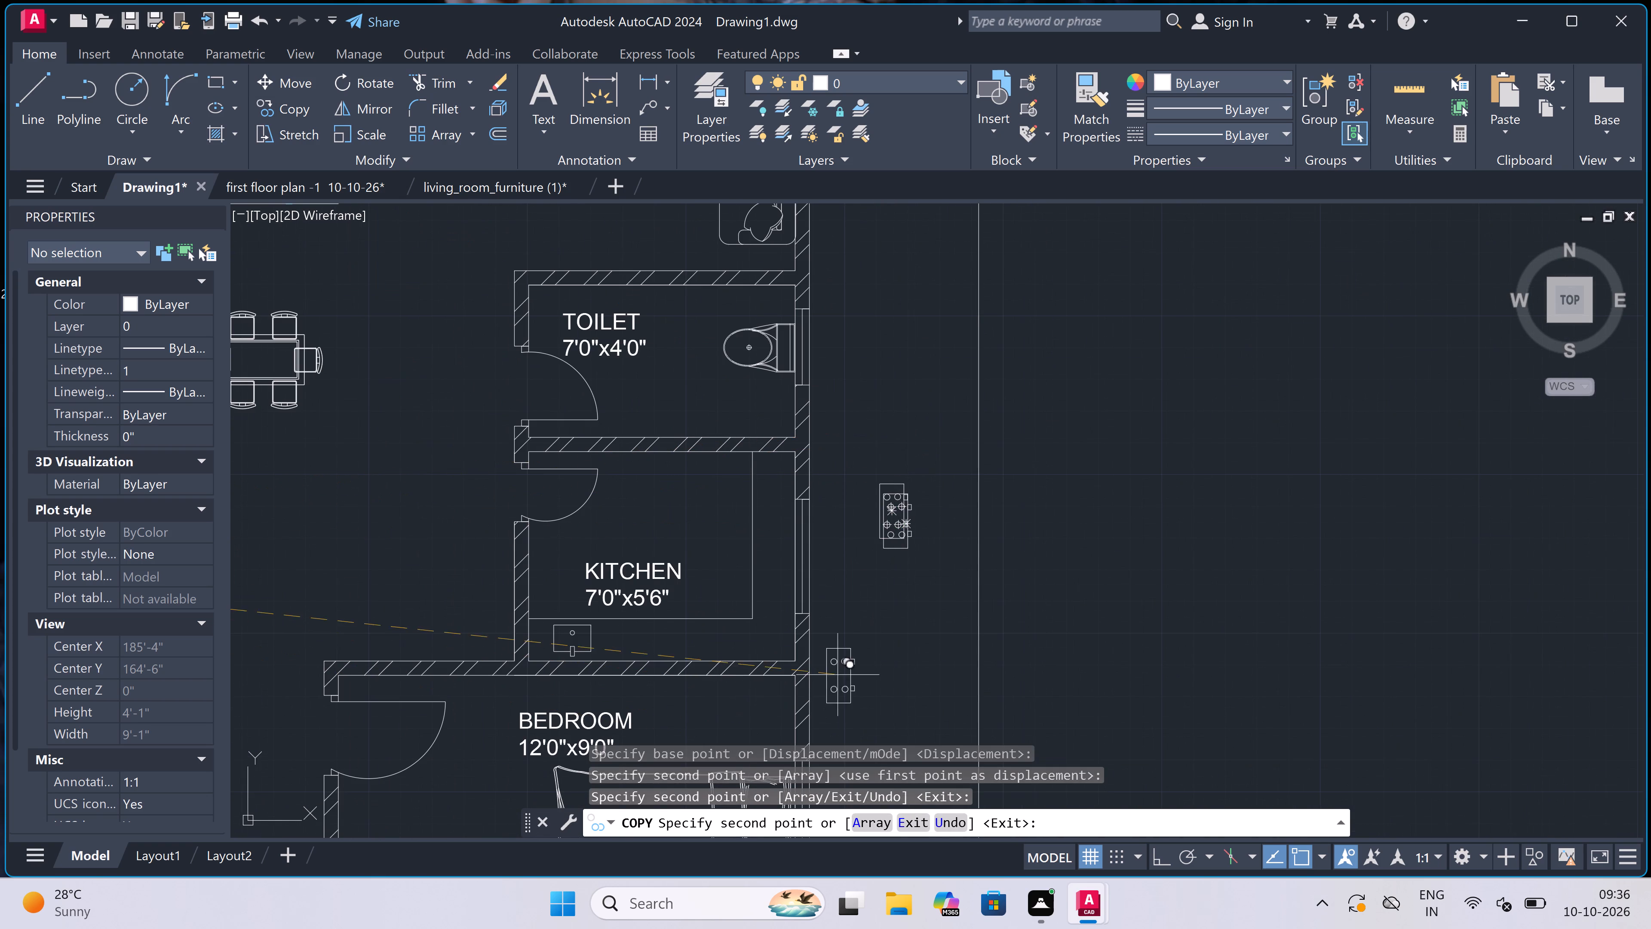
pyautogui.hotkey('ctrl', 'z')
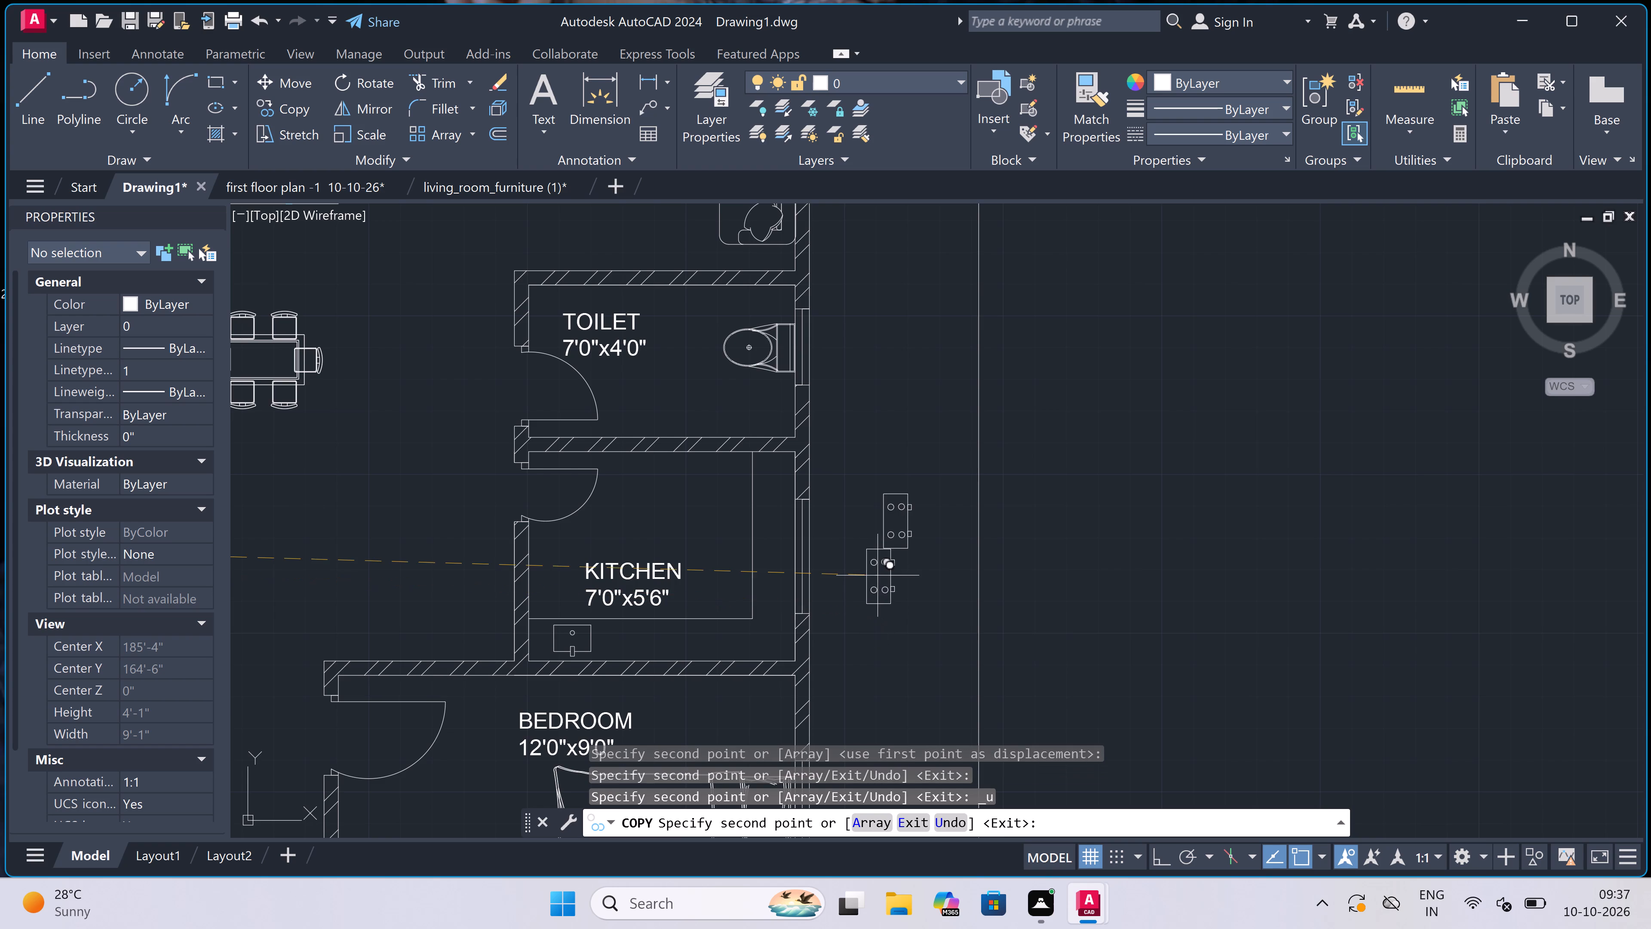
pyautogui.press('Escape')
# Rotate the stove copy outside the right-hand kitchen by 180° with Ortho on, so its knobs face the kitchen.
pyautogui.scroll(1, 905, 553)
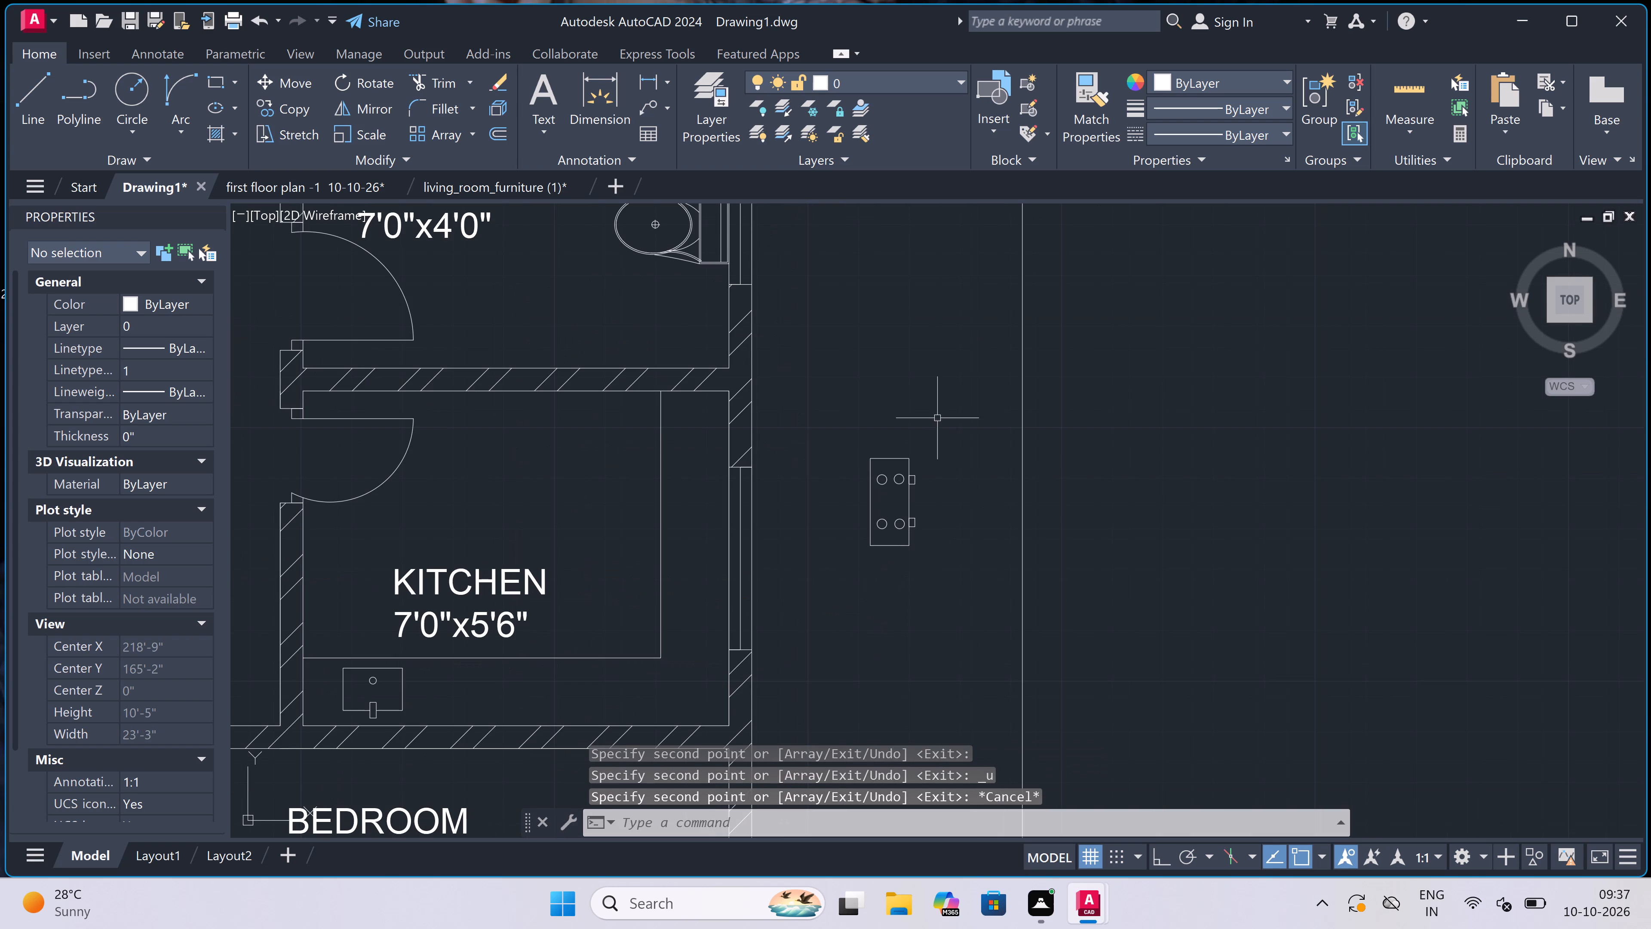
pyautogui.doubleClick(944, 412)
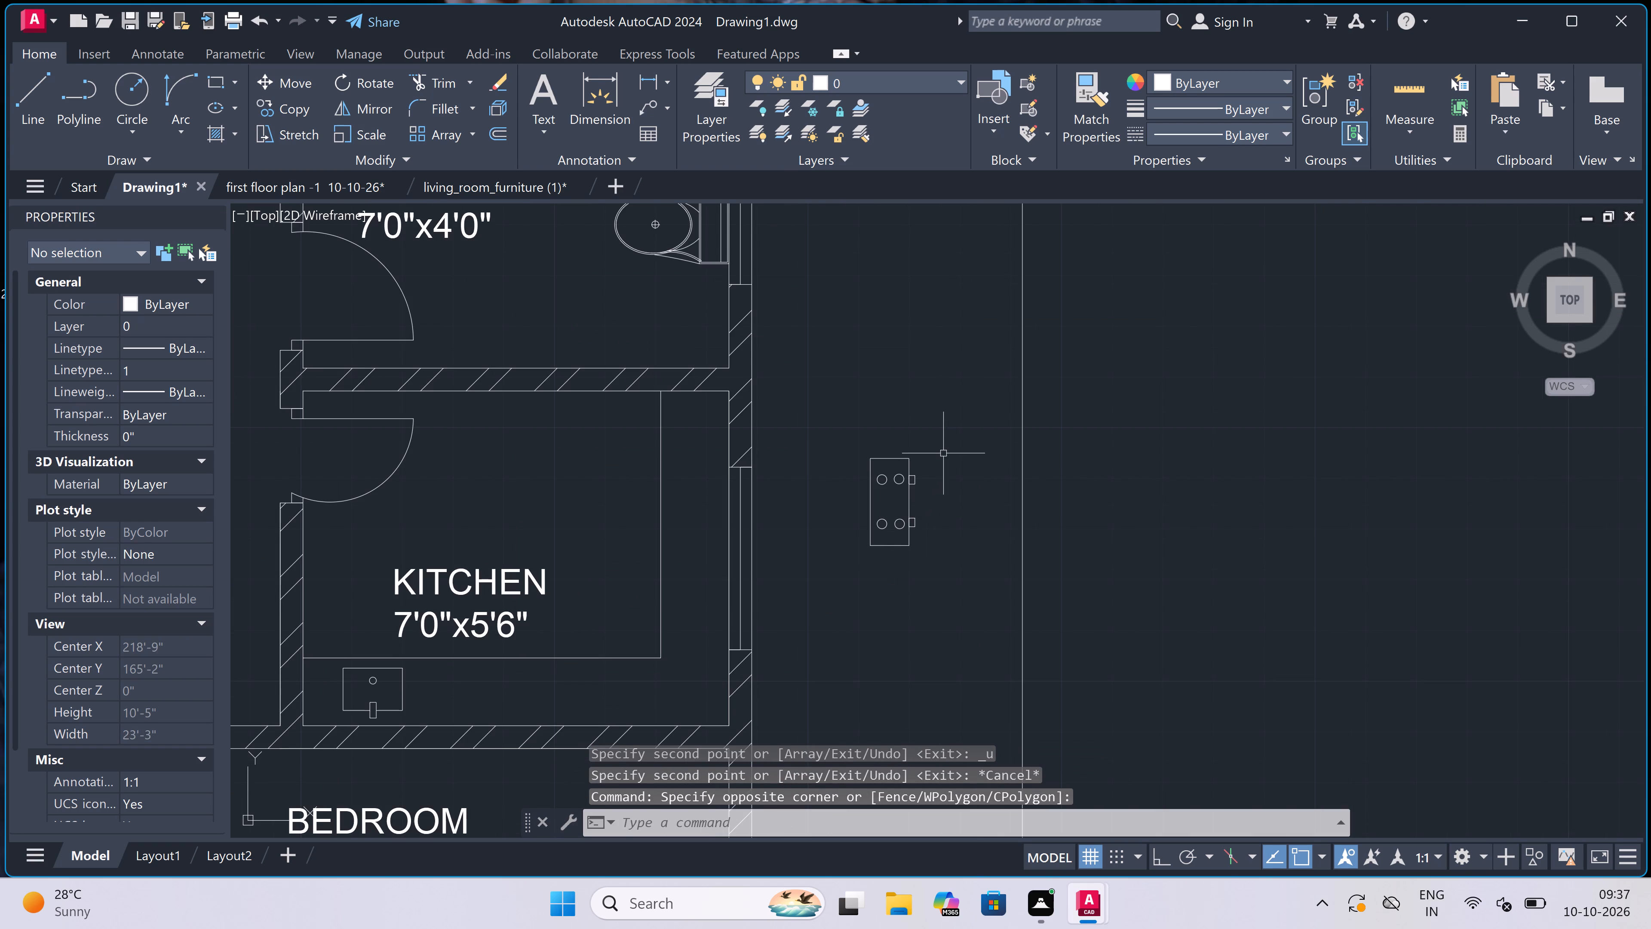
pyautogui.click(942, 448)
pyautogui.click(834, 619)
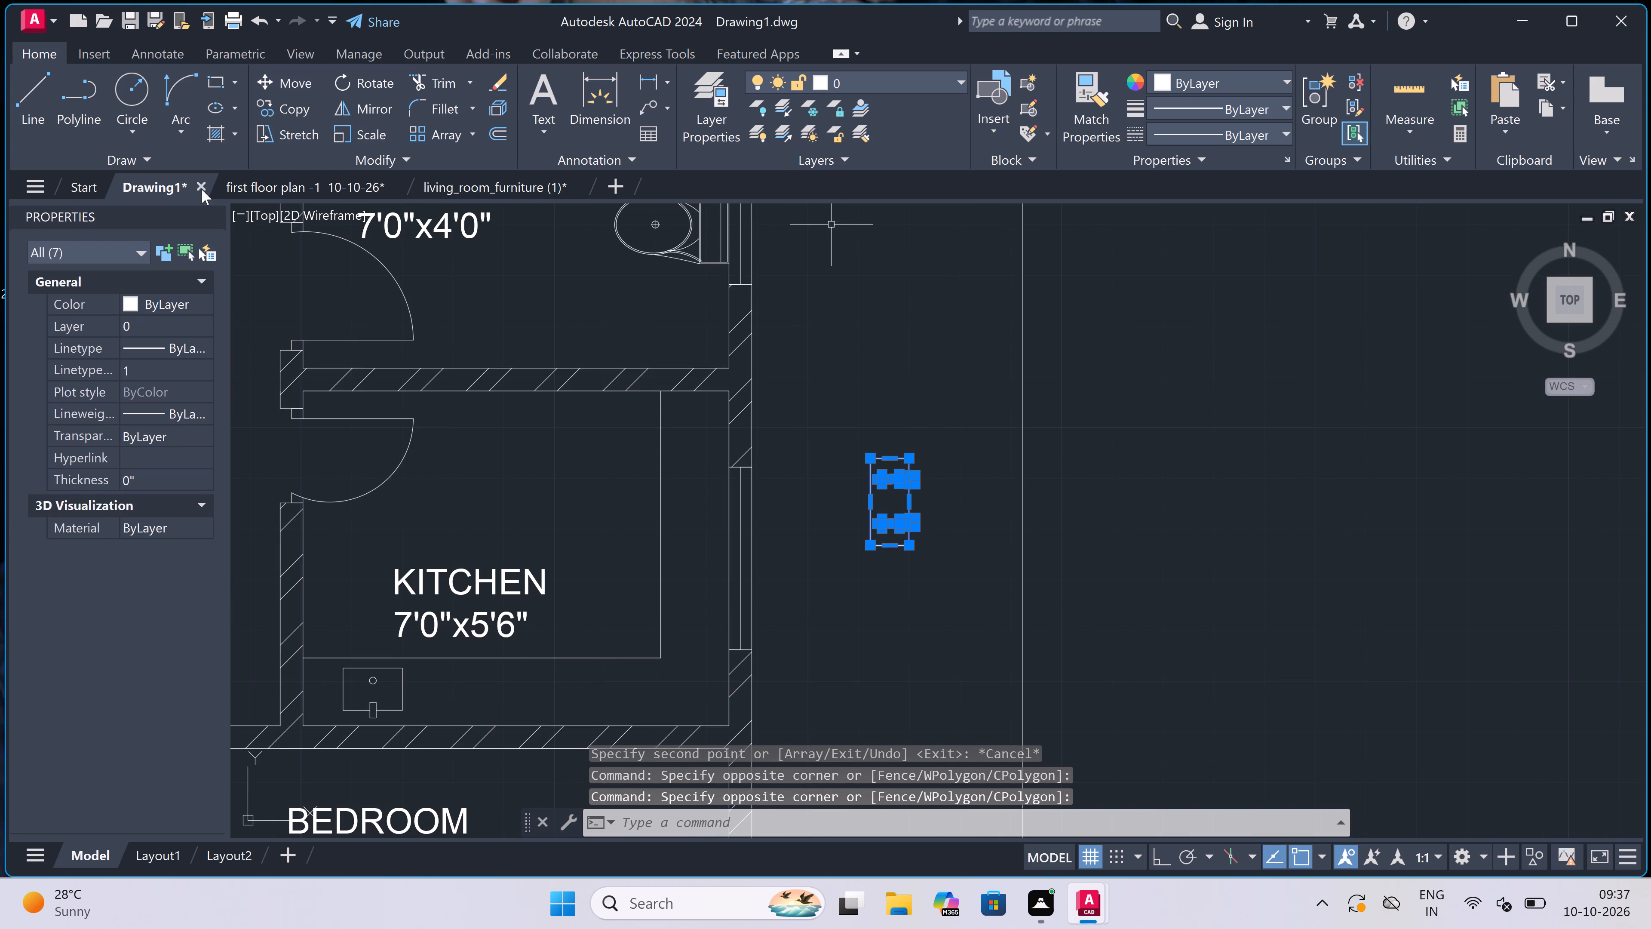
pyautogui.doubleClick(379, 83)
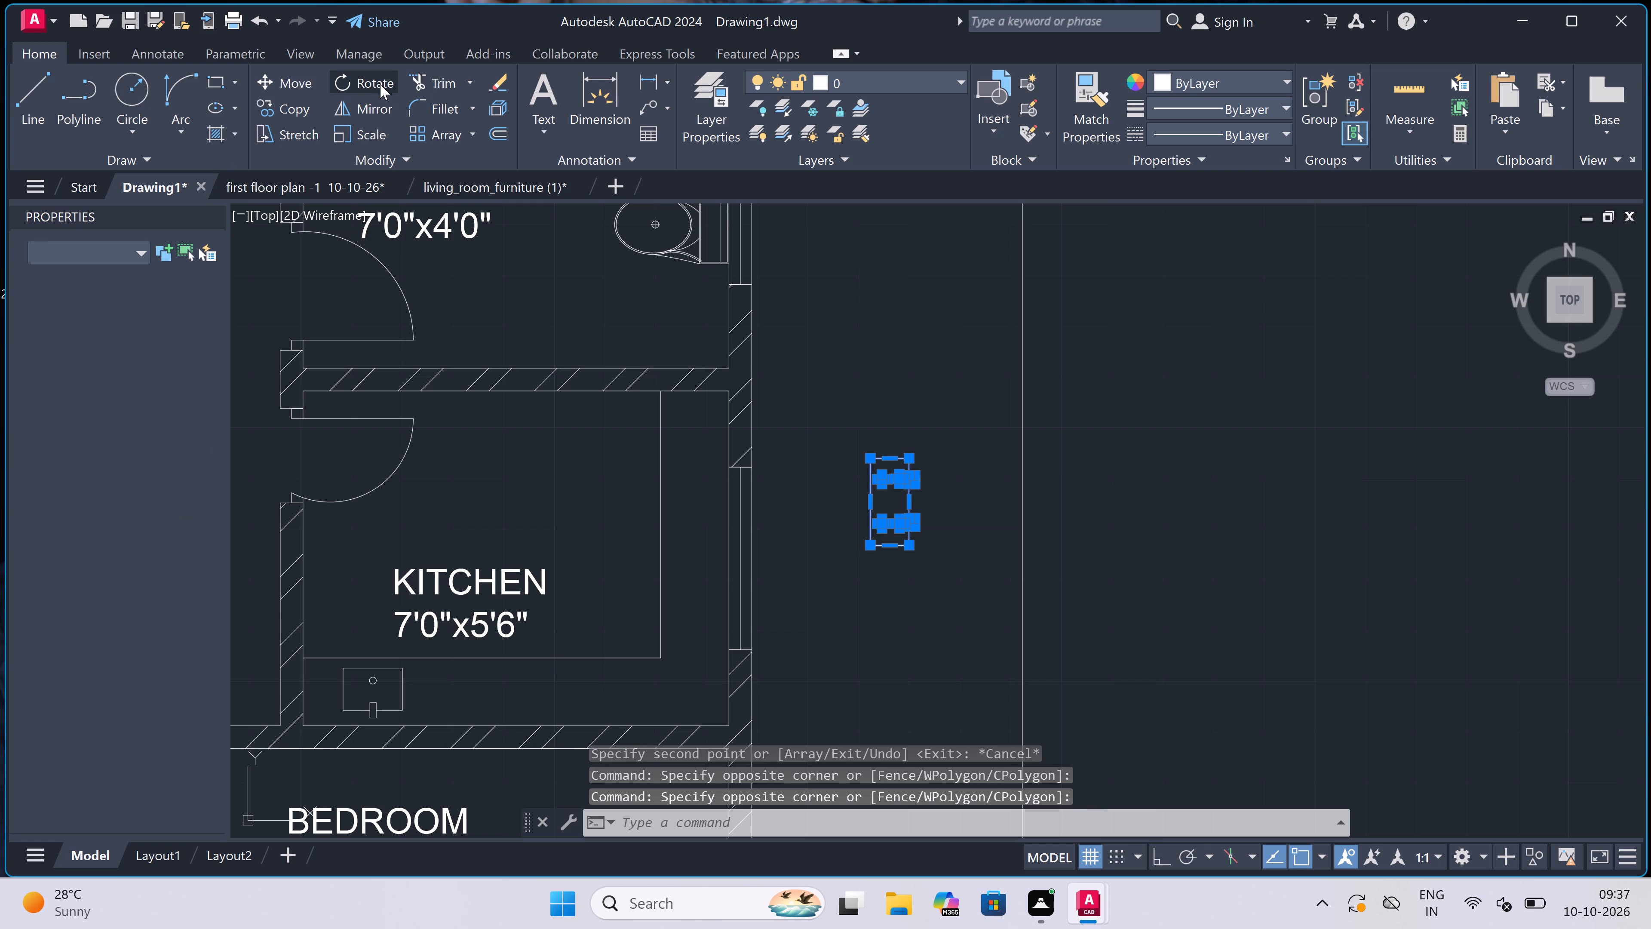
pyautogui.click(899, 497)
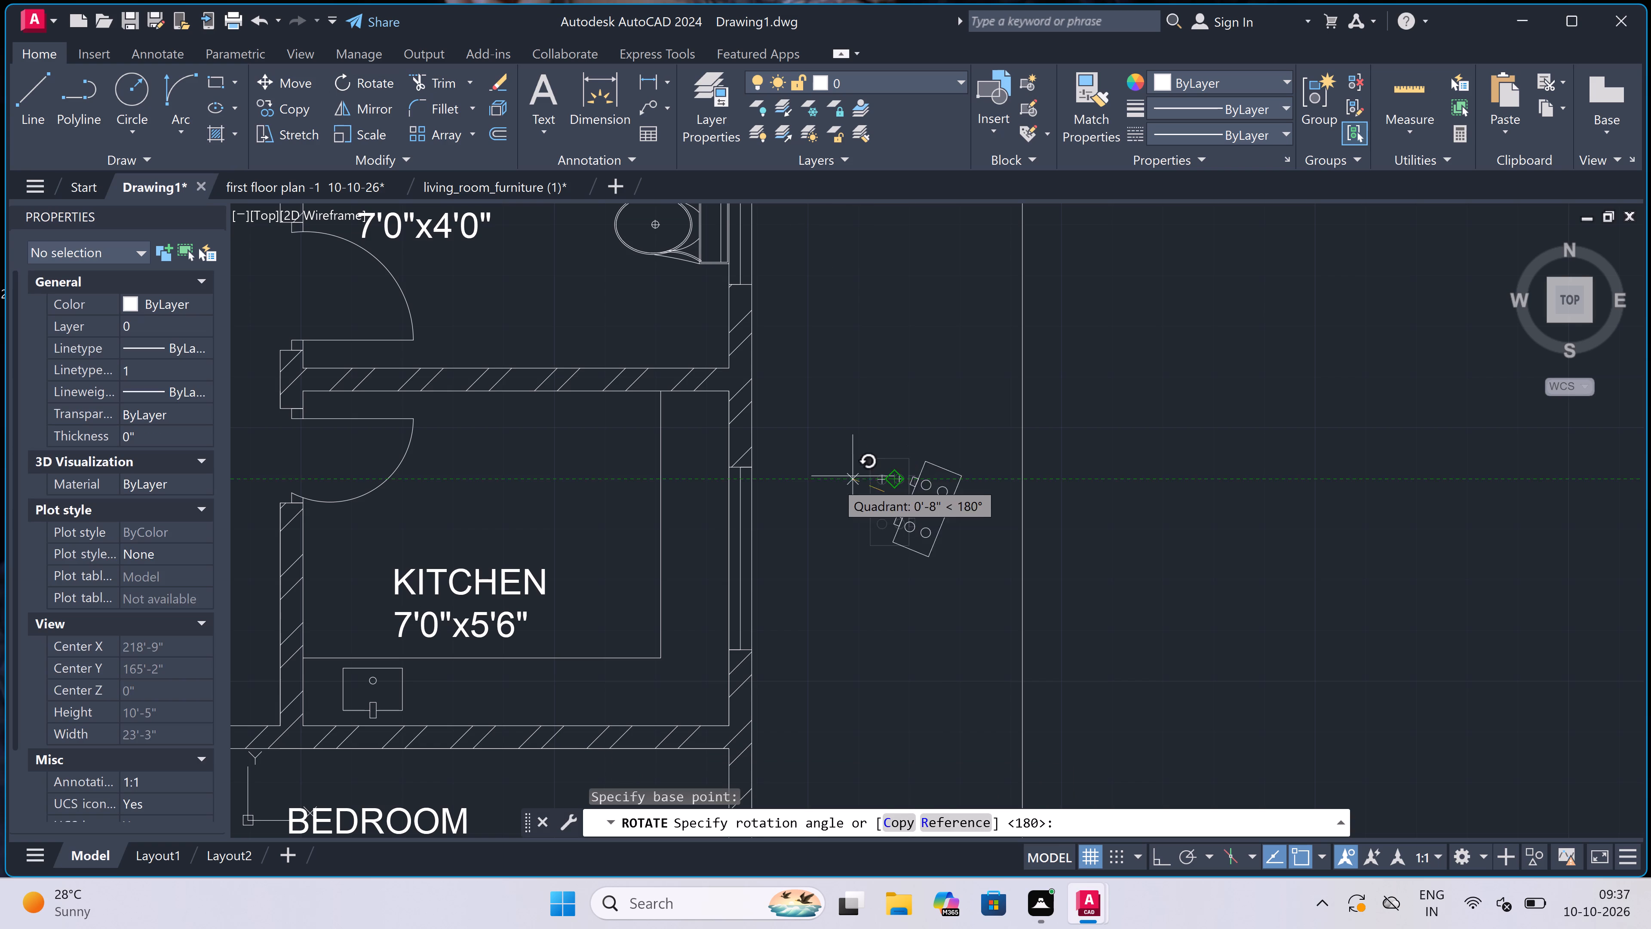
pyautogui.press('F8')
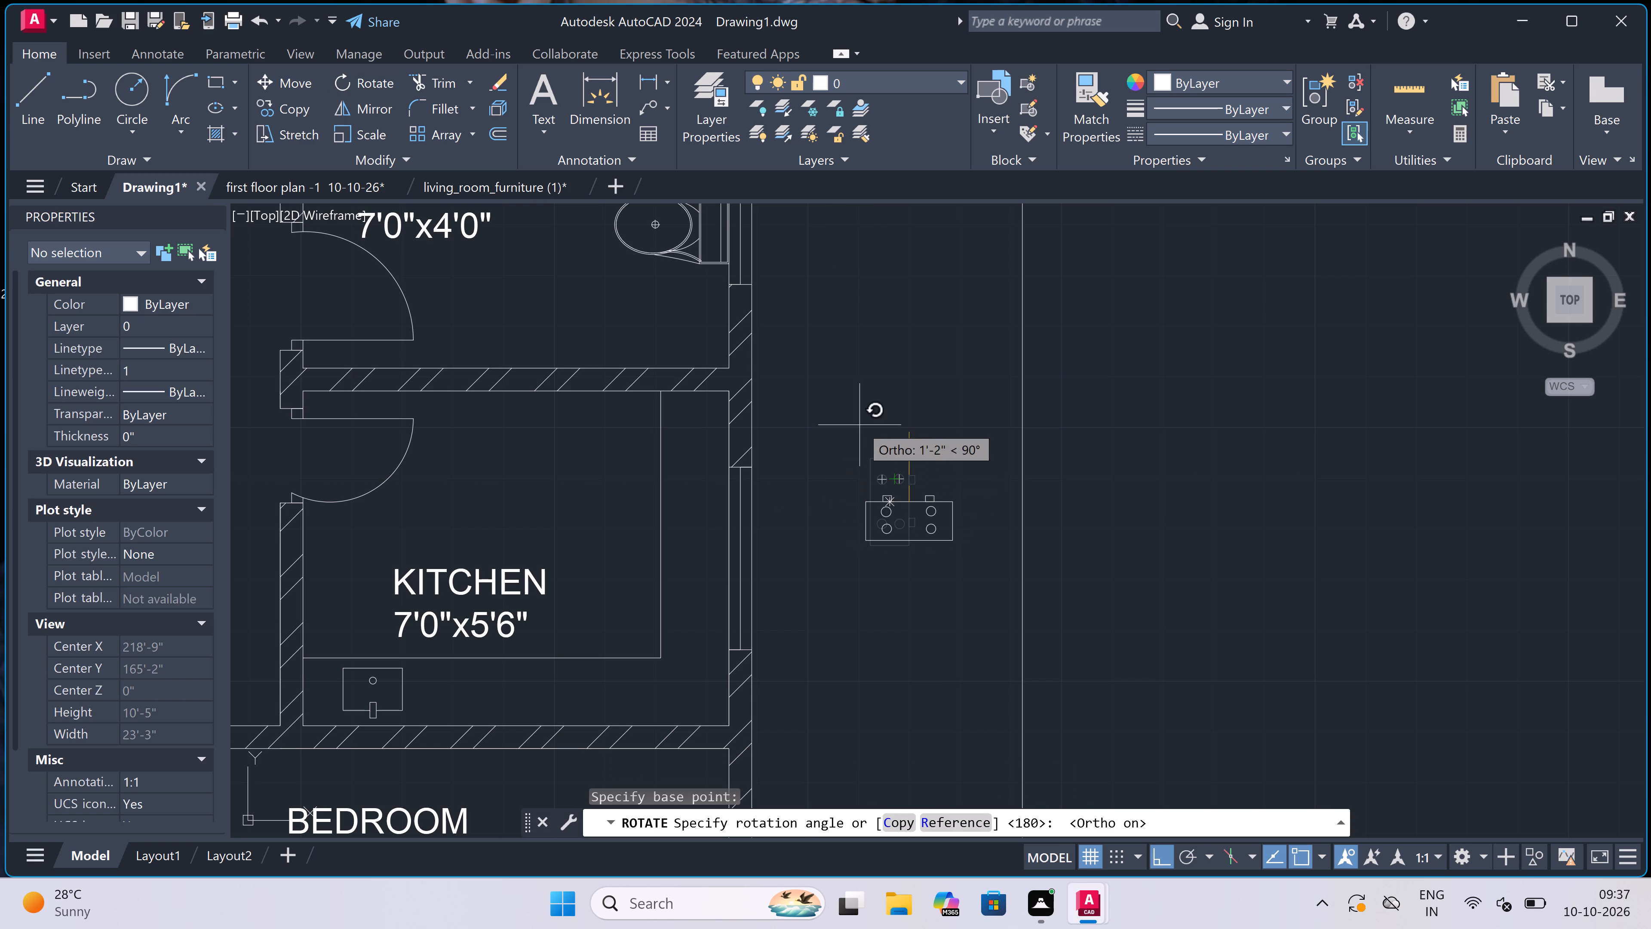
pyautogui.doubleClick(854, 468)
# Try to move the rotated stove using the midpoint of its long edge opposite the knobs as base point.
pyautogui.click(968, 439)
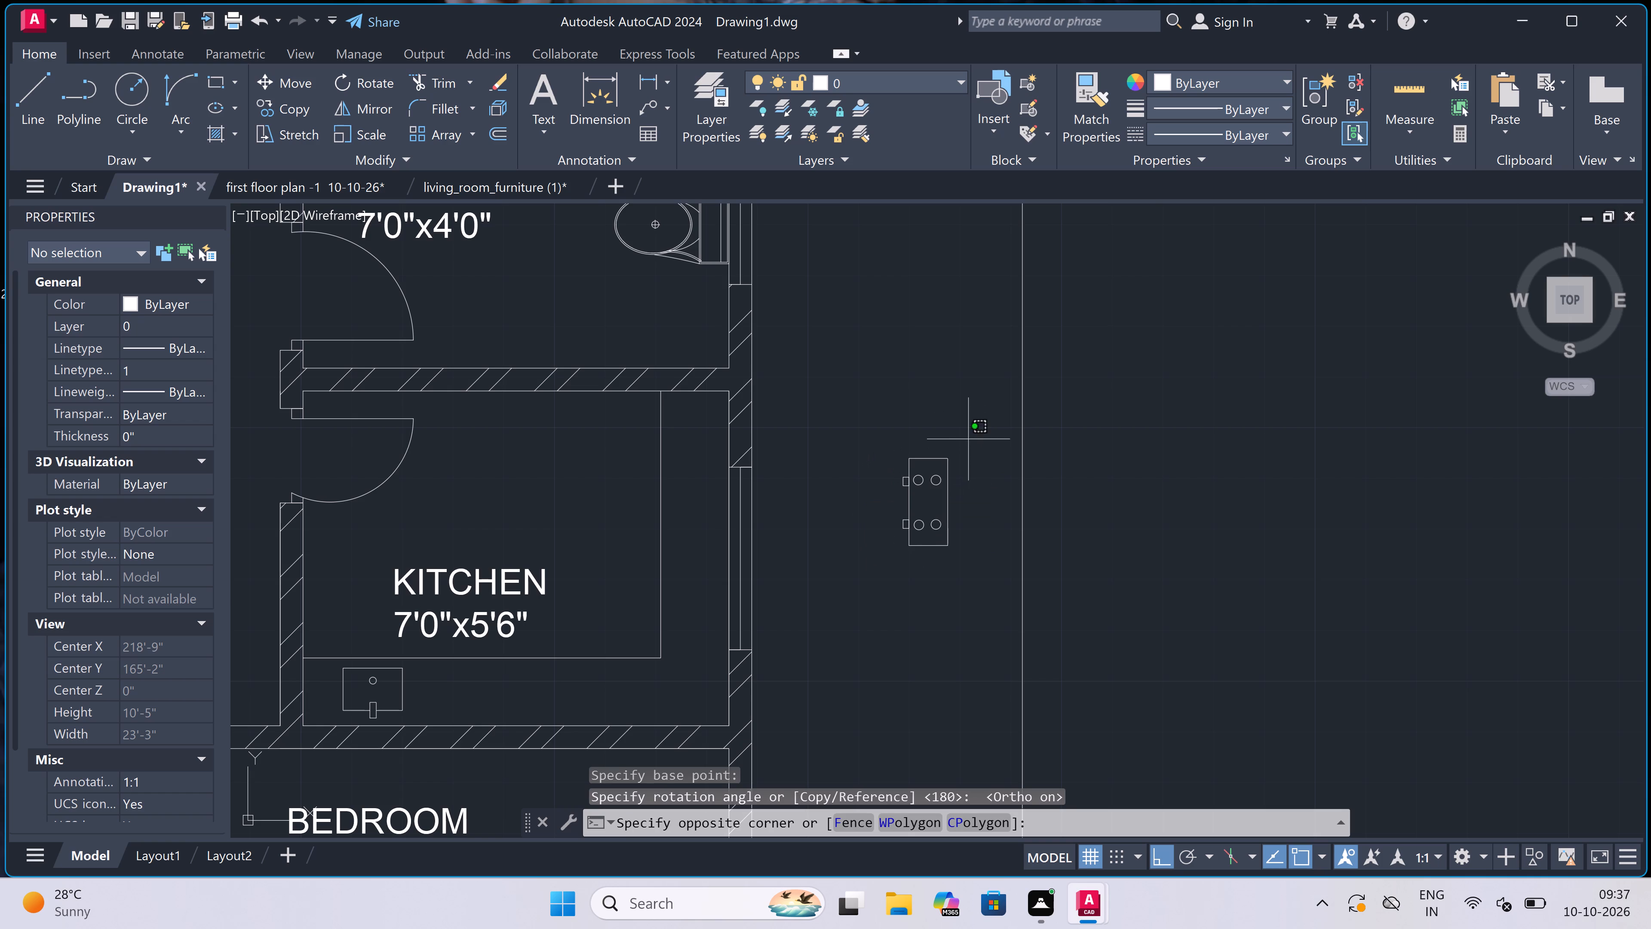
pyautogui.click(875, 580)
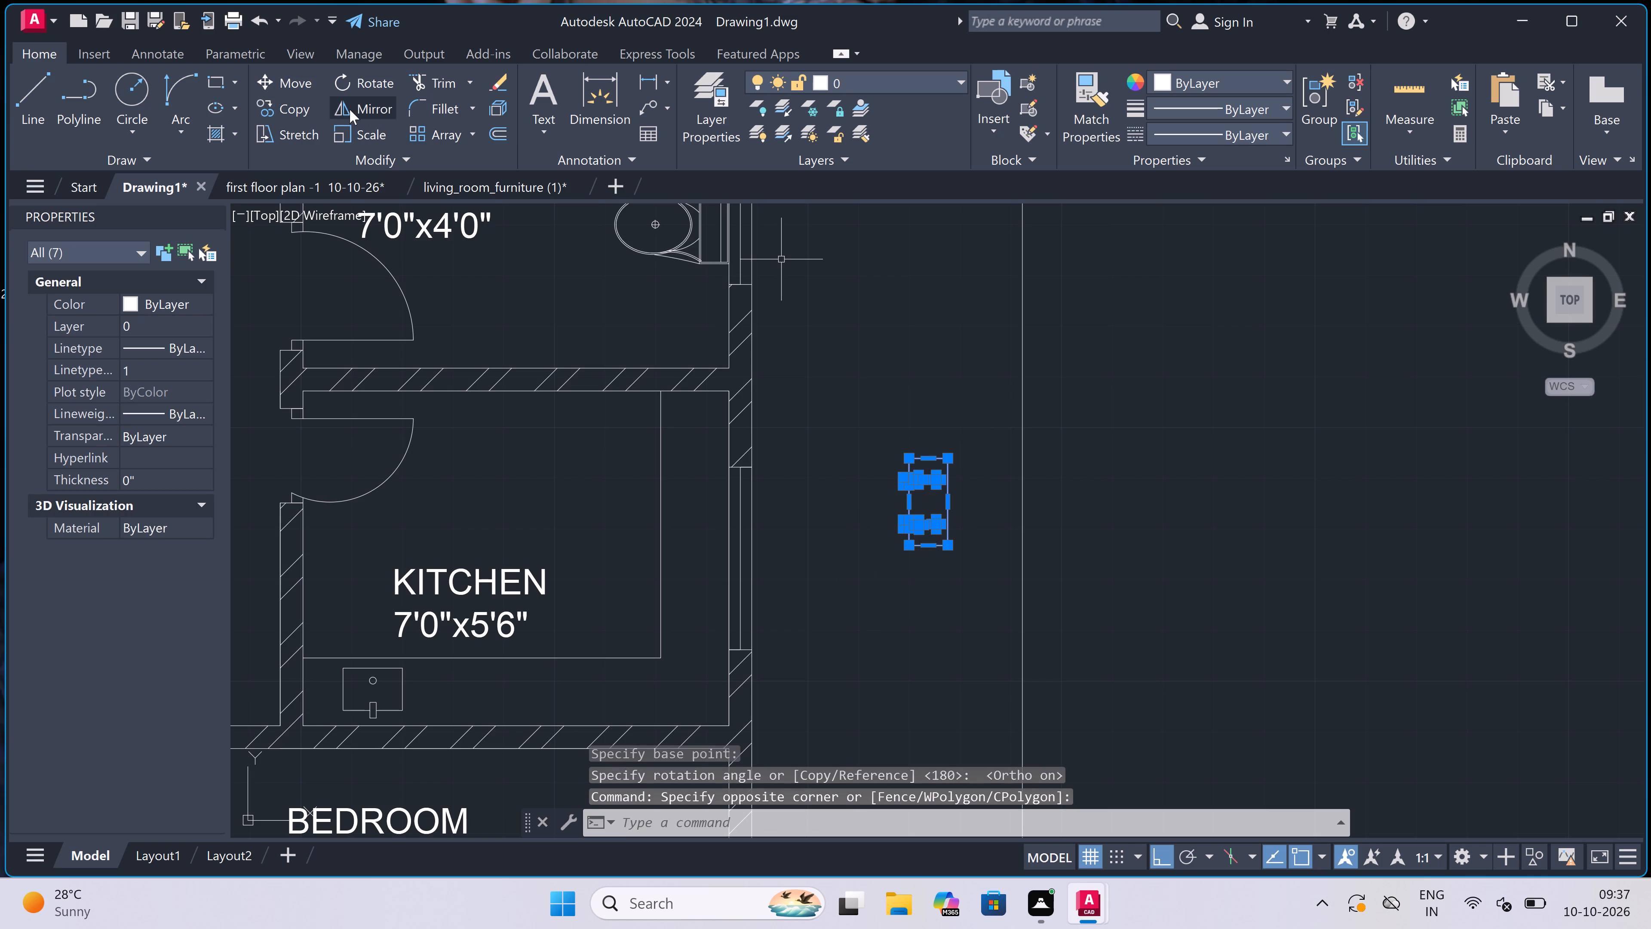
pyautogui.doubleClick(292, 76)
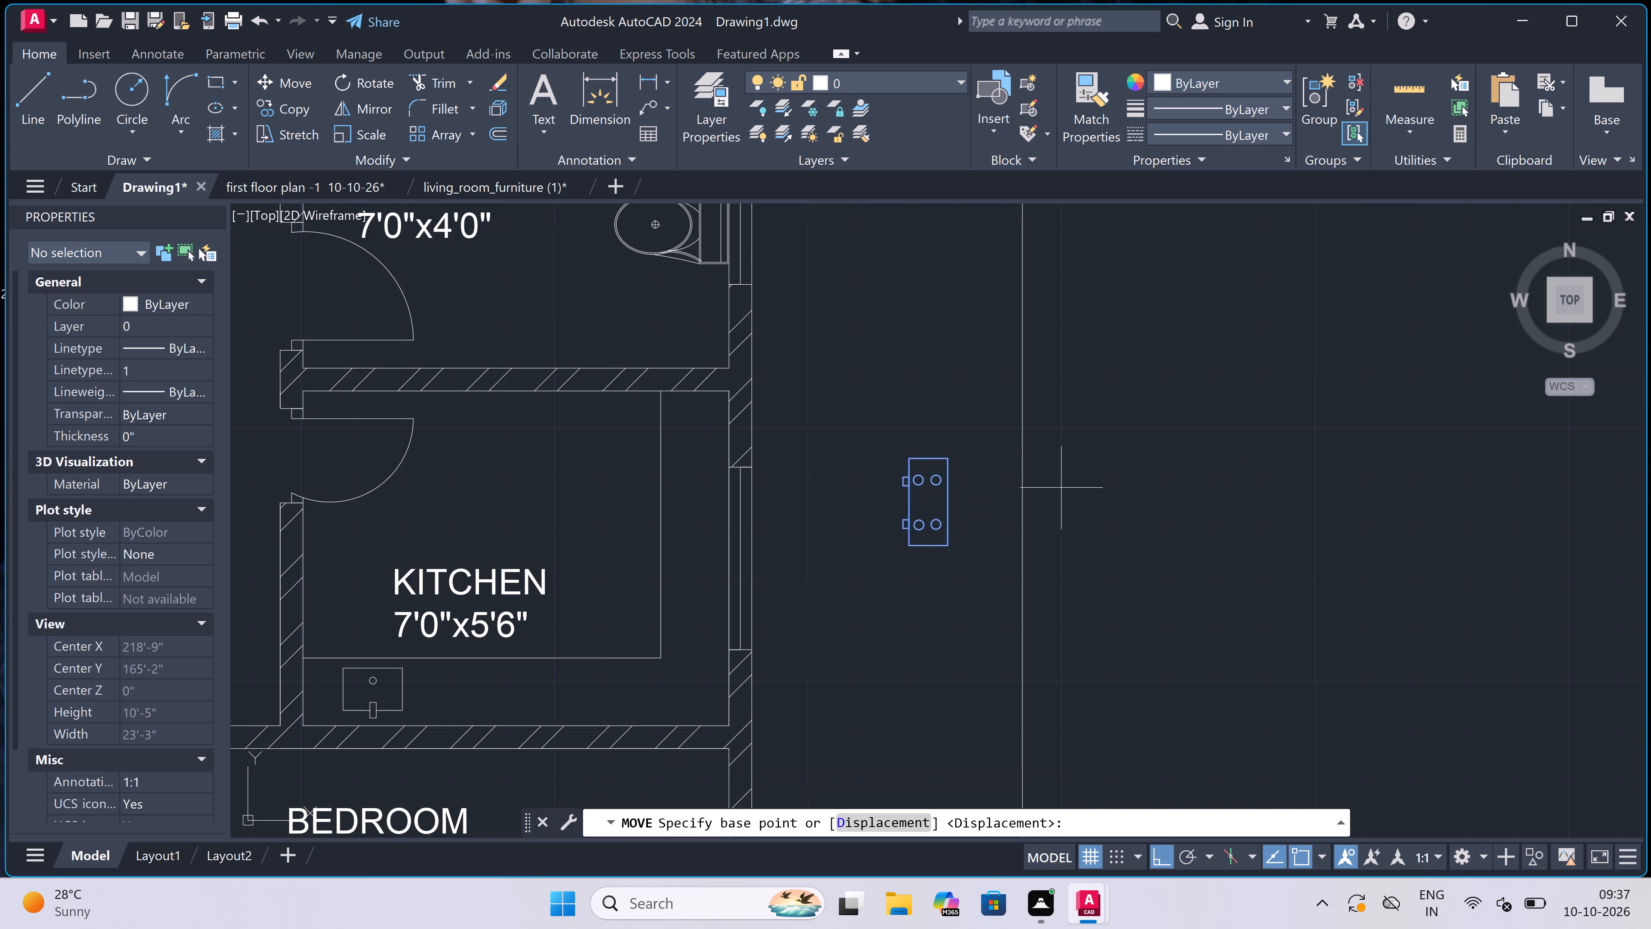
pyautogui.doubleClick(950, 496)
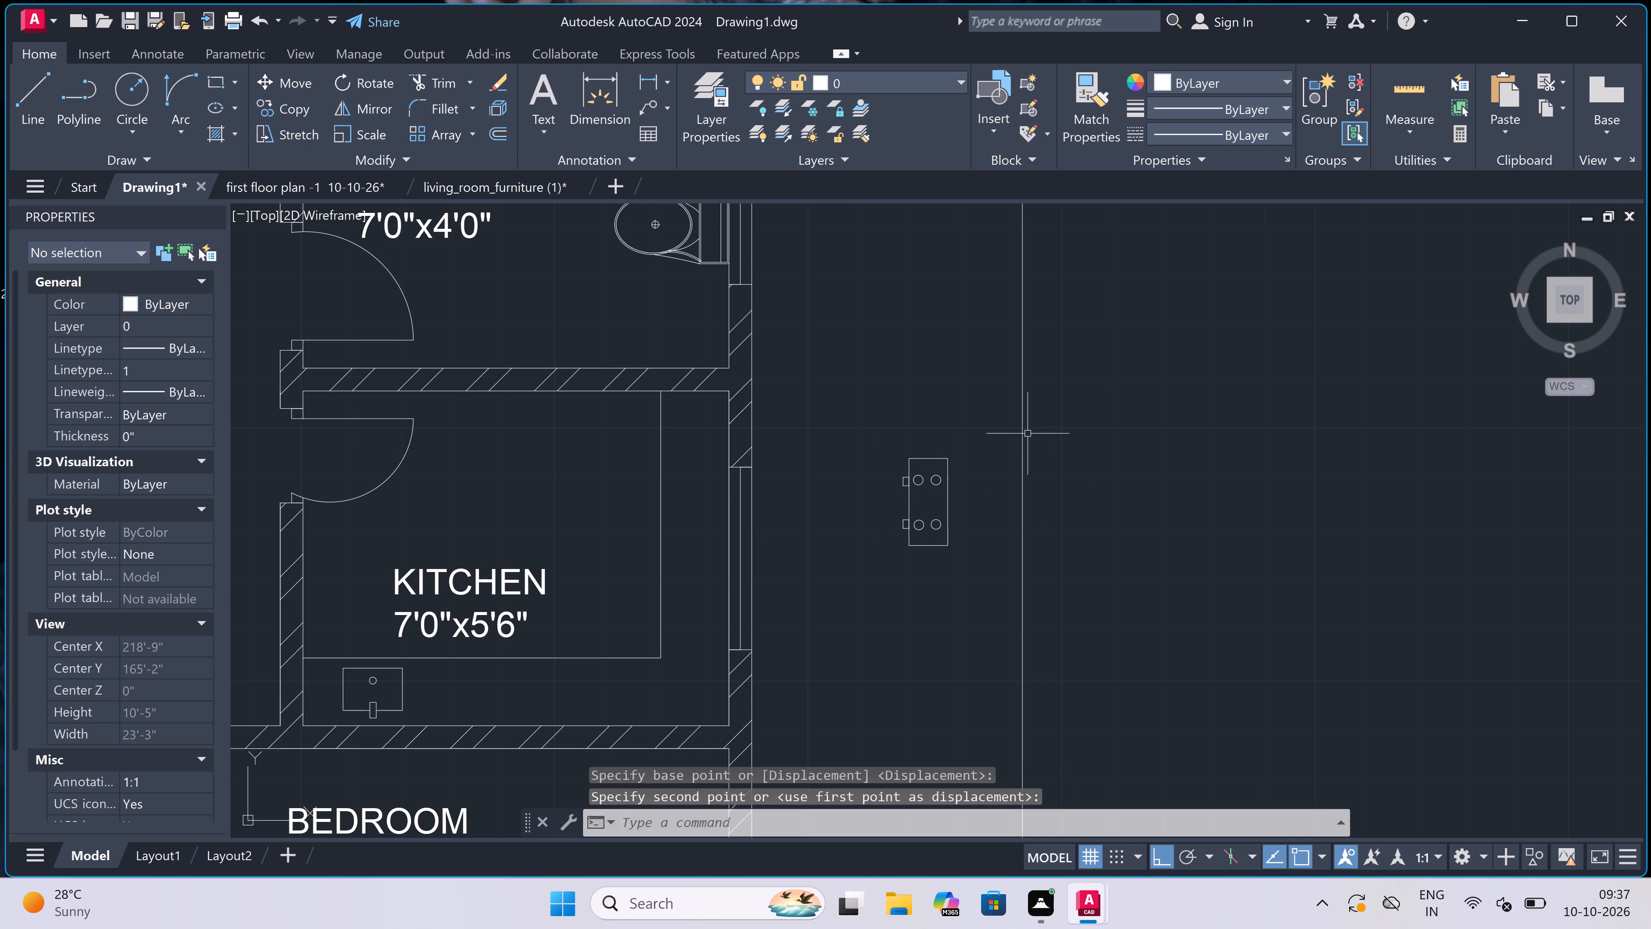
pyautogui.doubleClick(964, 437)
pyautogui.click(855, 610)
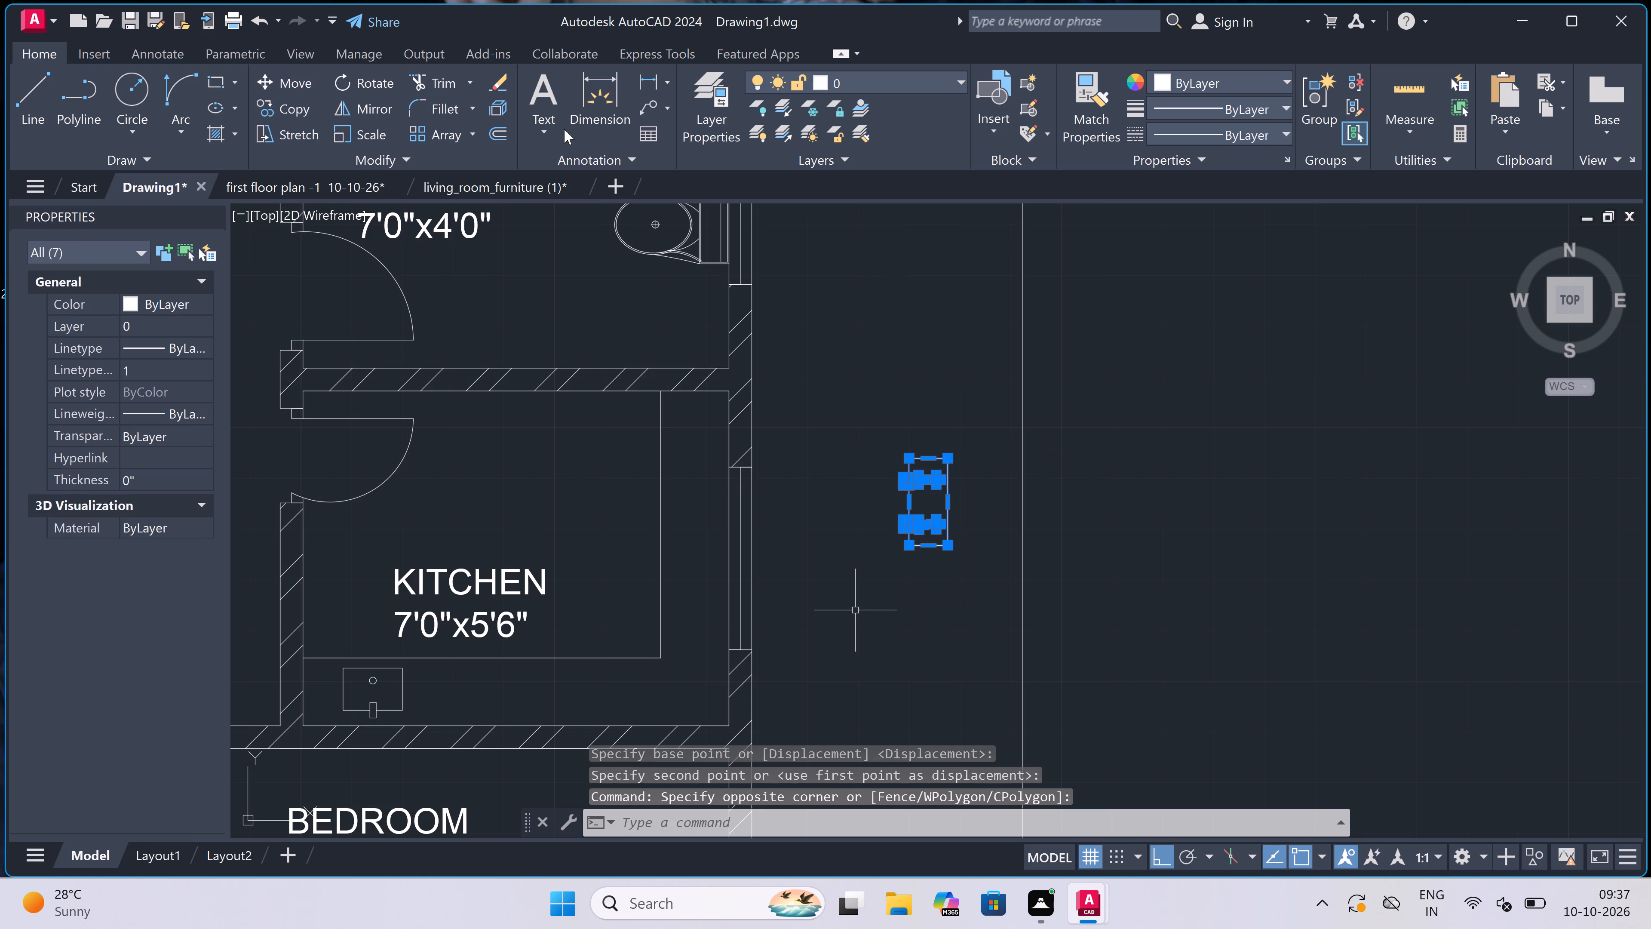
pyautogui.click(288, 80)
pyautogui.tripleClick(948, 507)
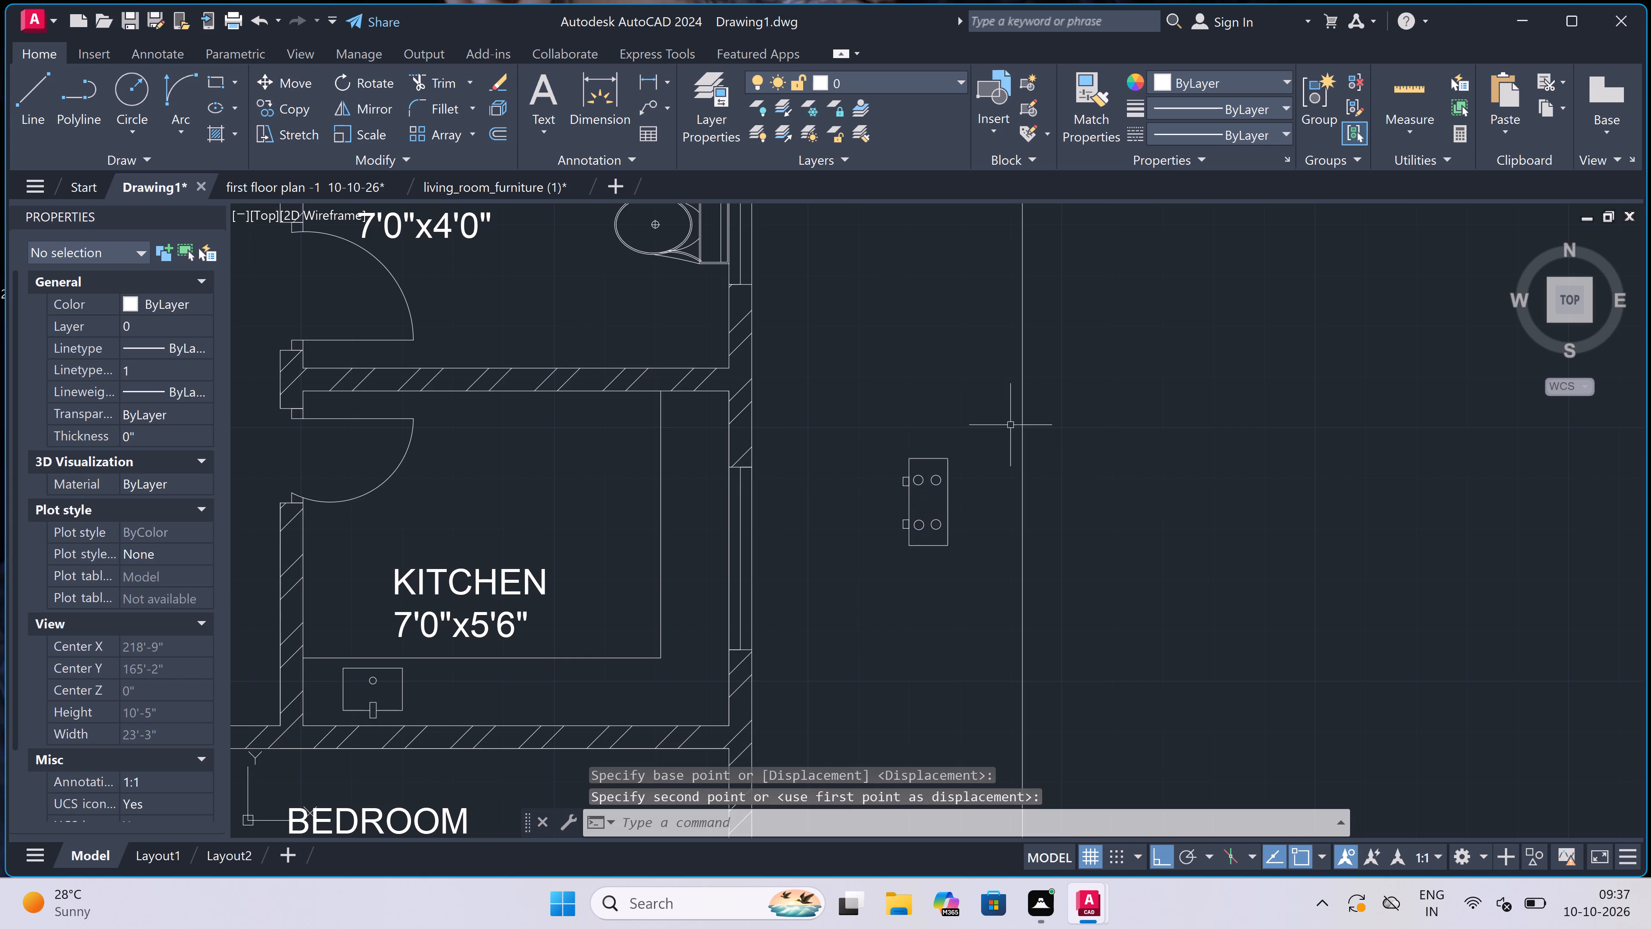
# Copy the rotated four-burner stove onto the right-hand unit's kitchen counter beside the window wall, with Ortho off for the placement.
pyautogui.click(961, 427)
pyautogui.click(879, 557)
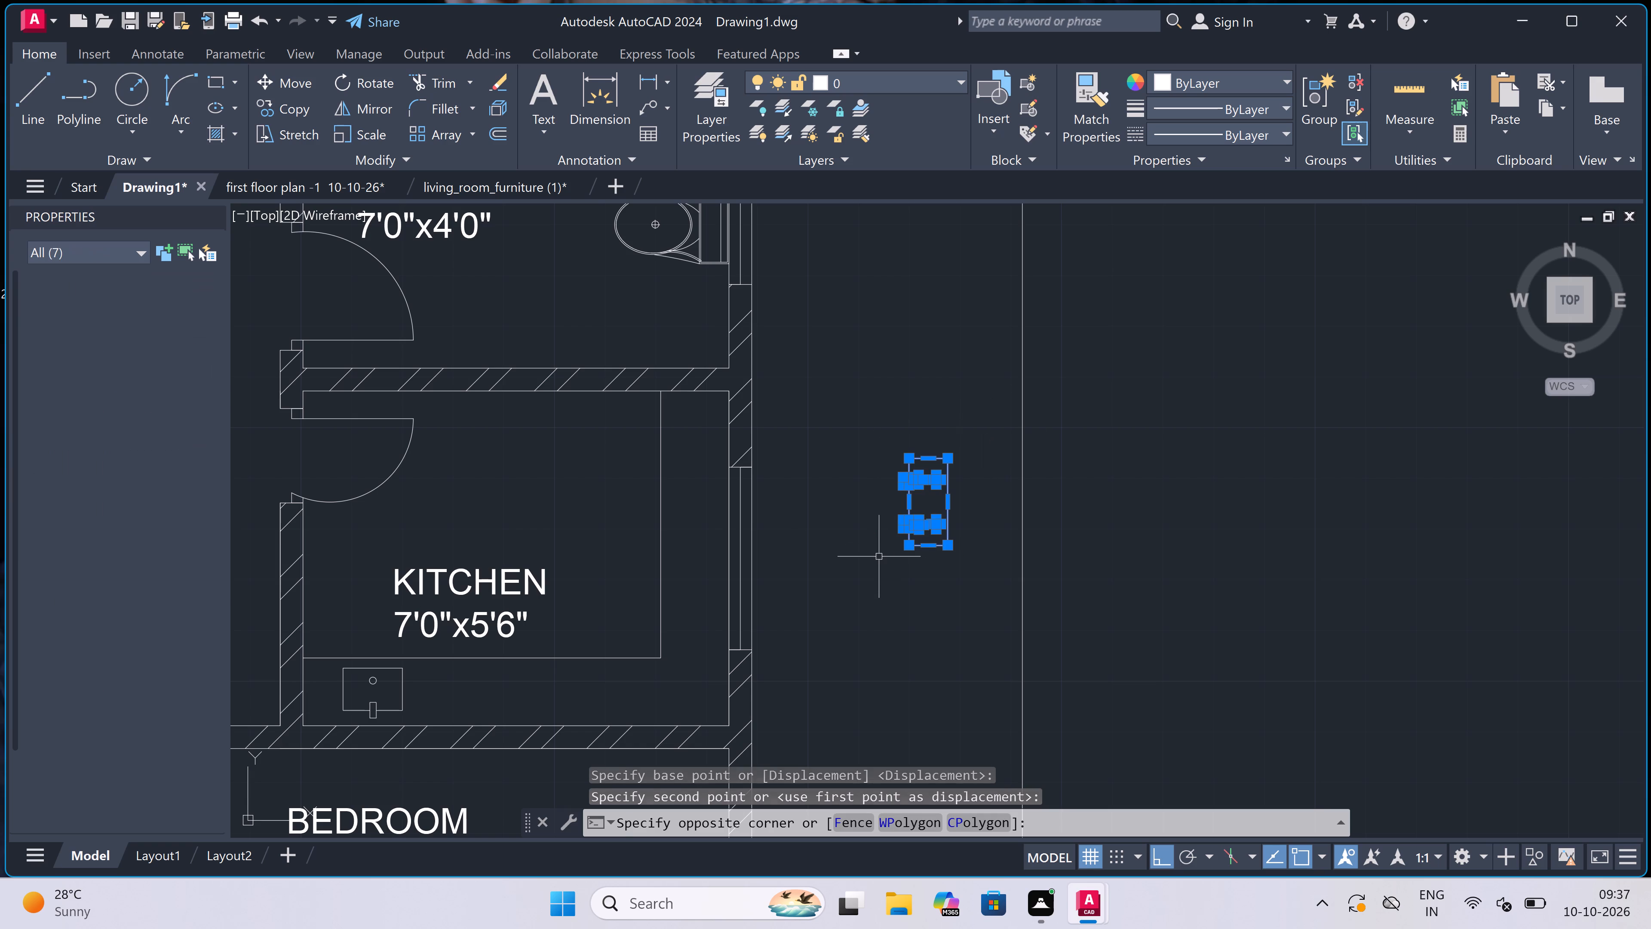
pyautogui.click(296, 112)
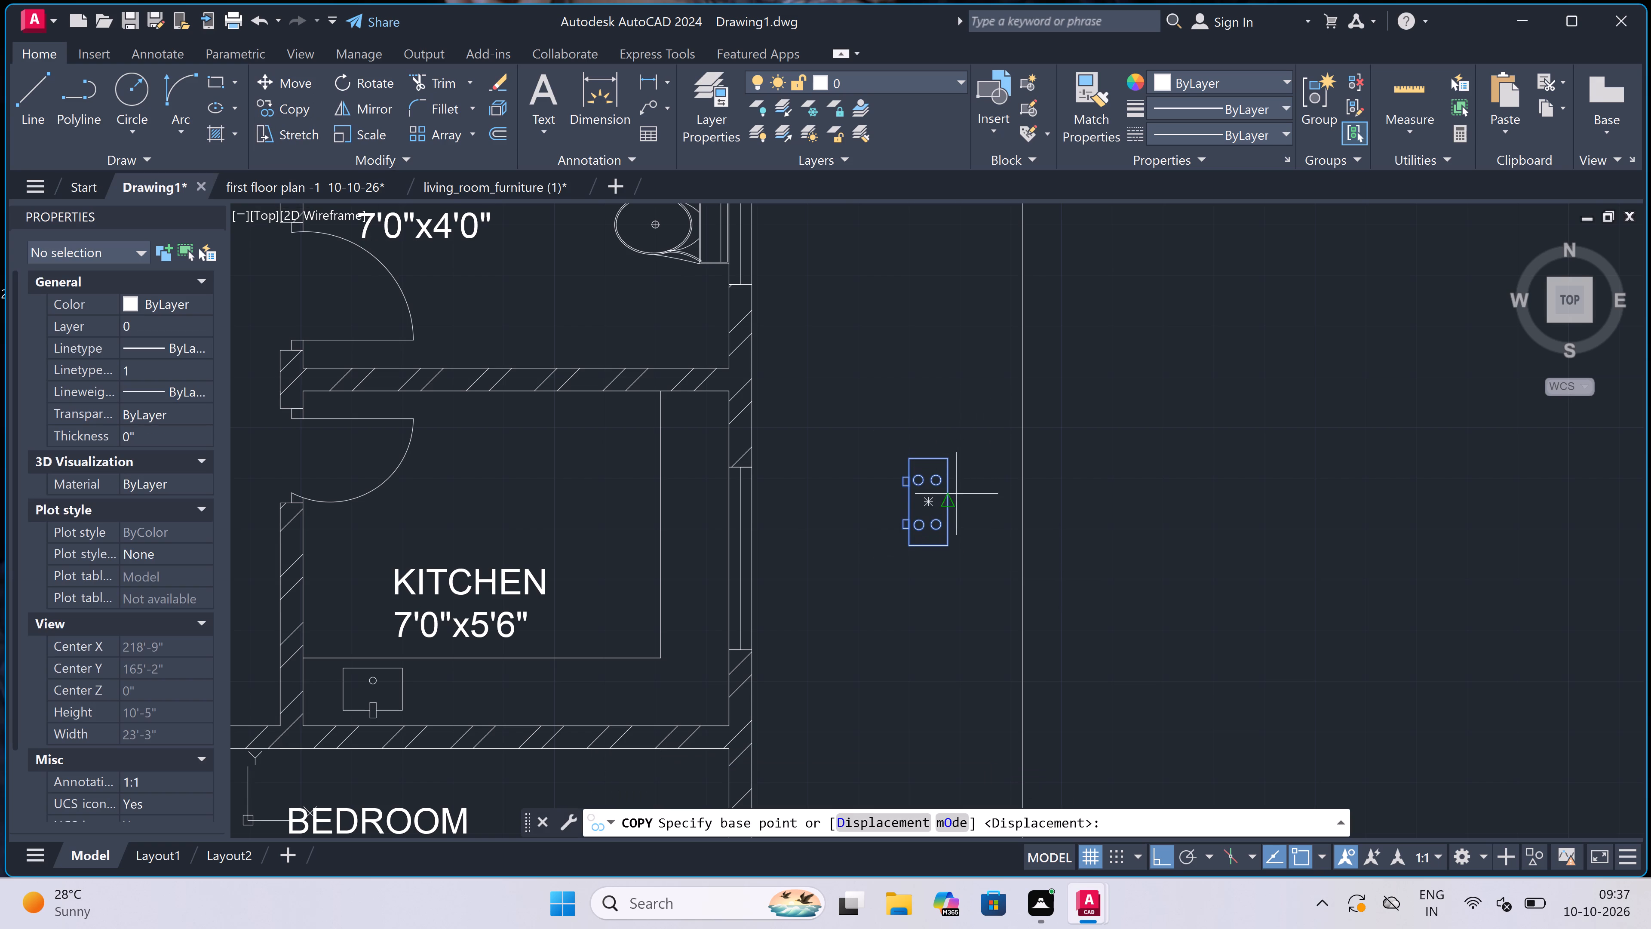
pyautogui.click(949, 506)
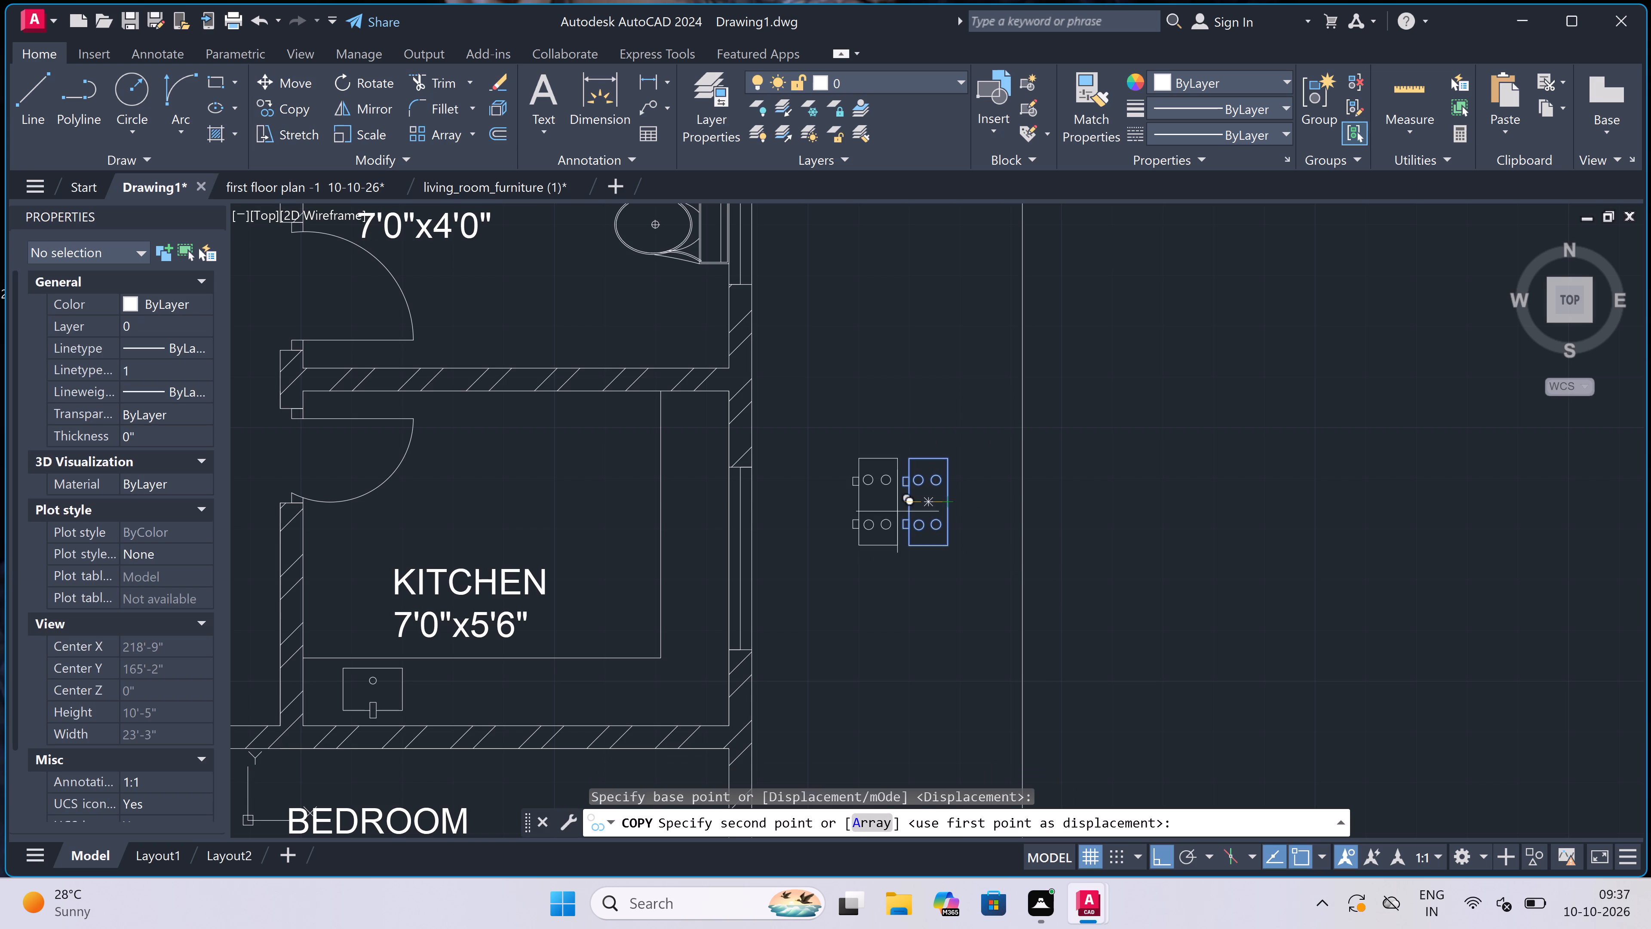
pyautogui.press('F8')
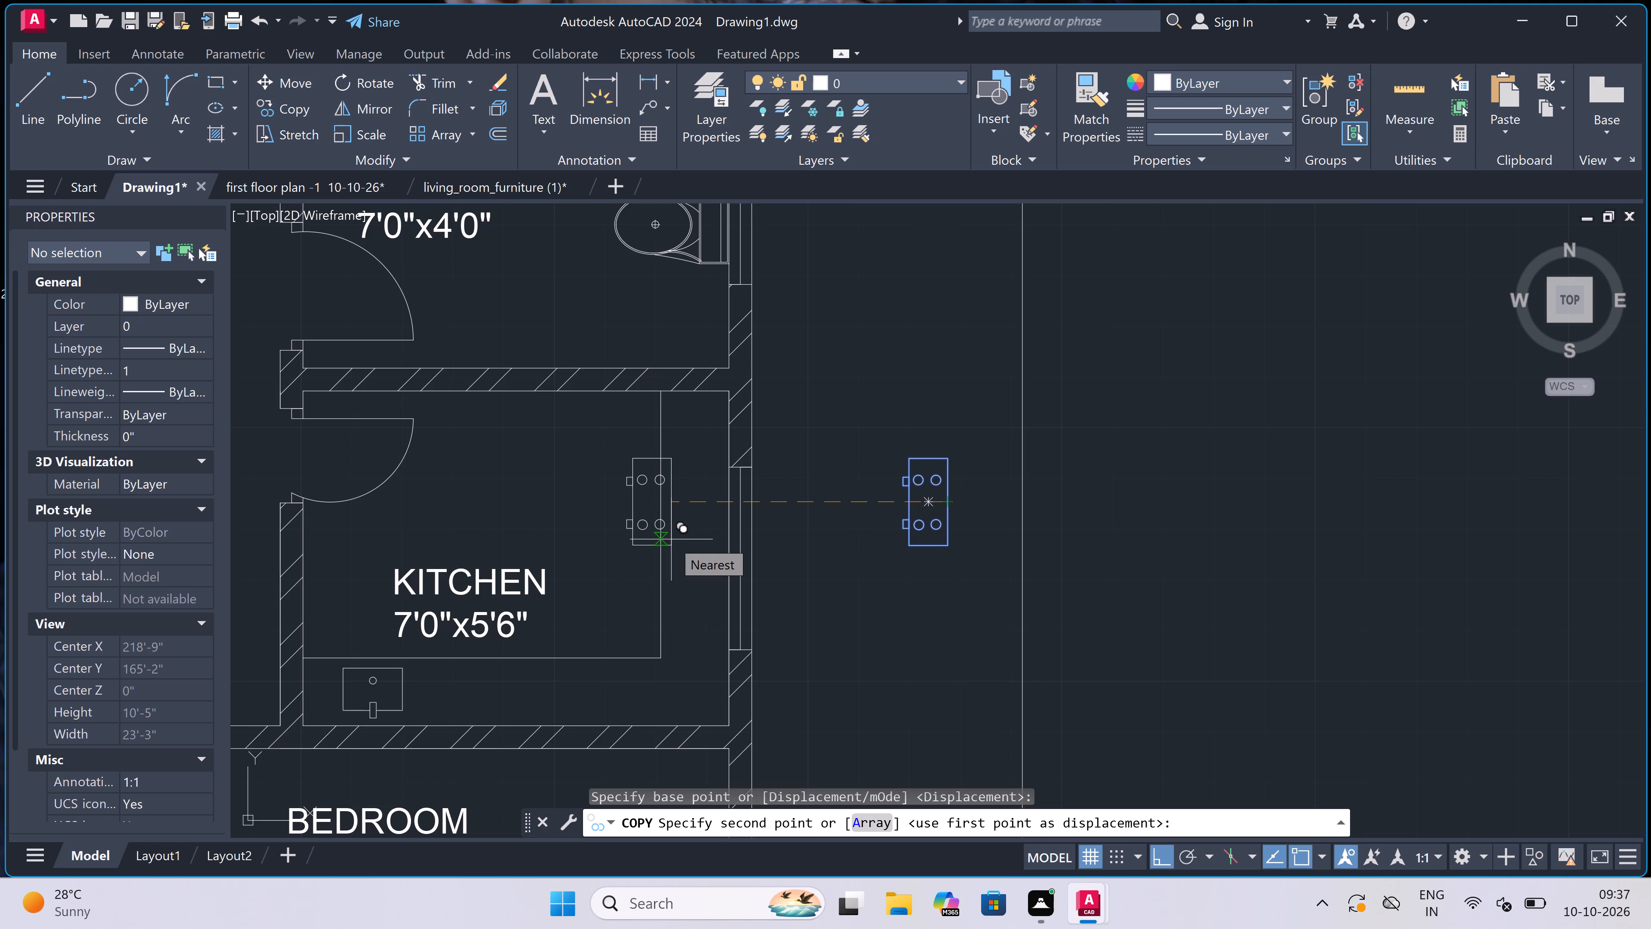
pyautogui.scroll(3, 716, 517)
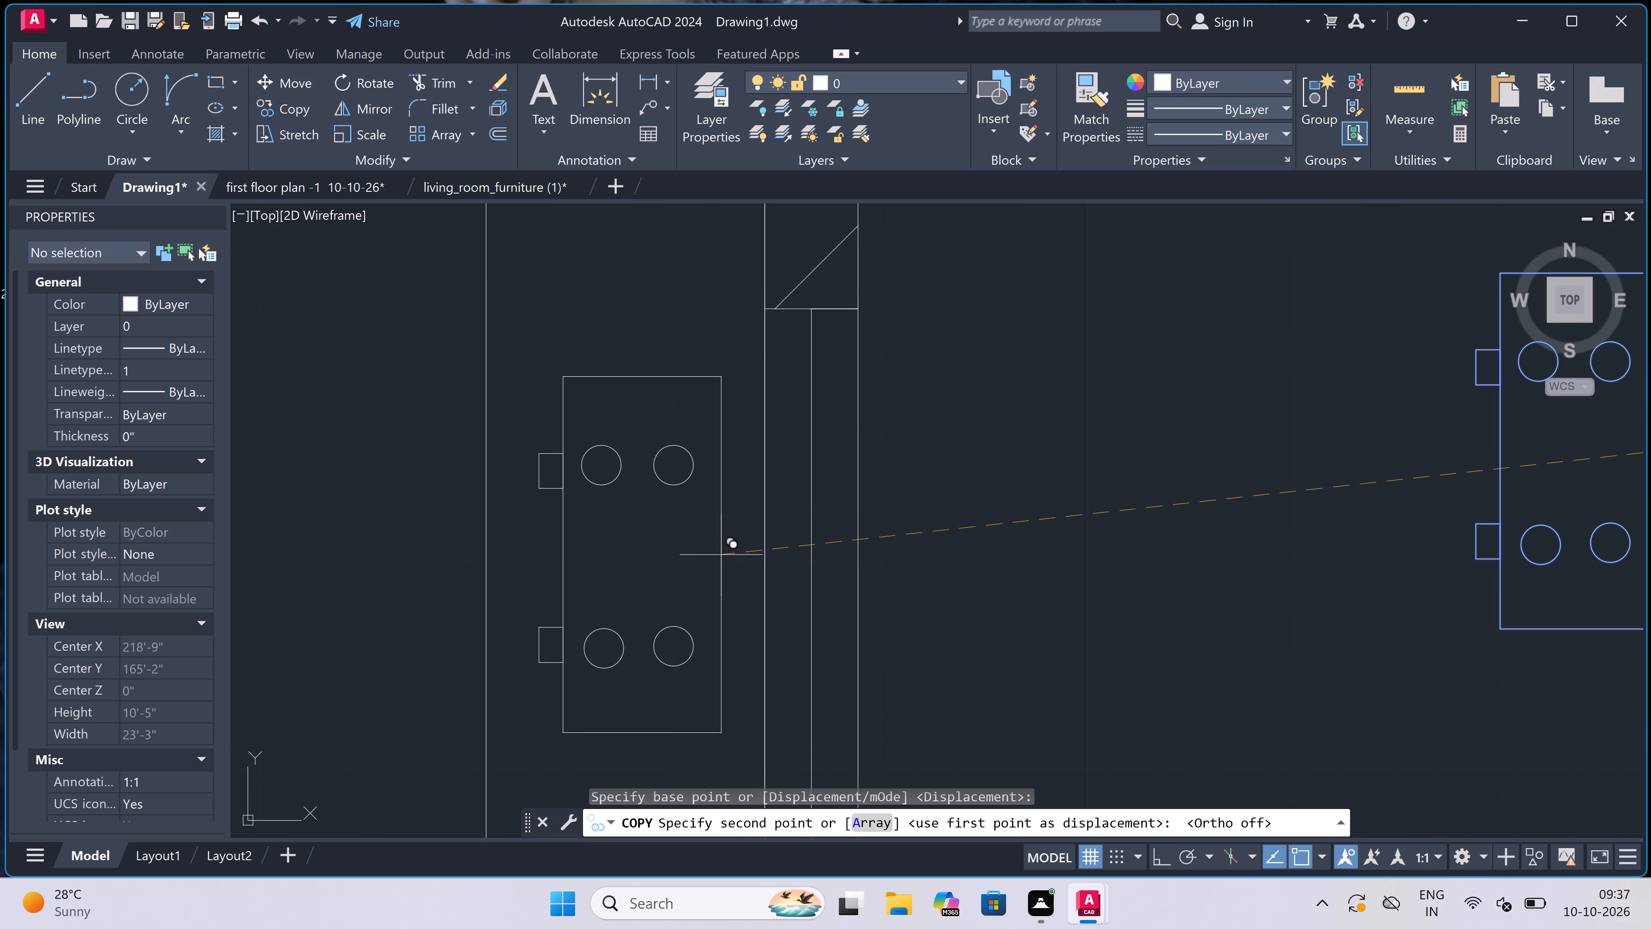
pyautogui.tripleClick(721, 555)
pyautogui.press('Escape')
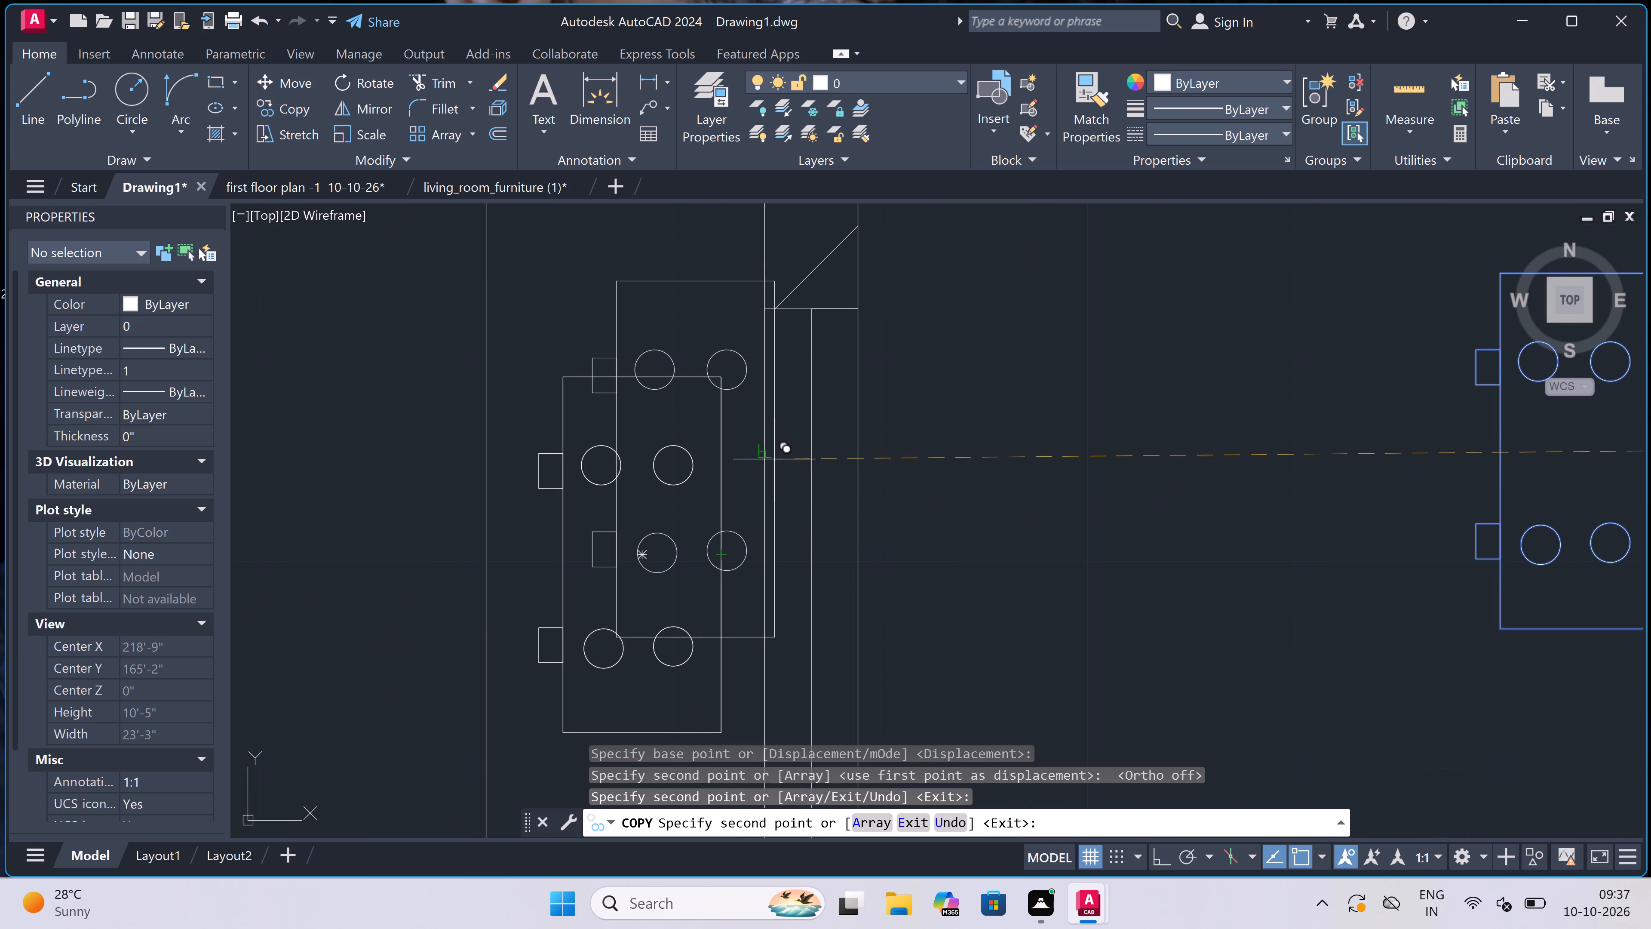
# Erase the leftover rotated stove from the empty space outside the right-hand unit's kitchen.
pyautogui.scroll(-4, 777, 451)
pyautogui.scroll(1, 905, 419)
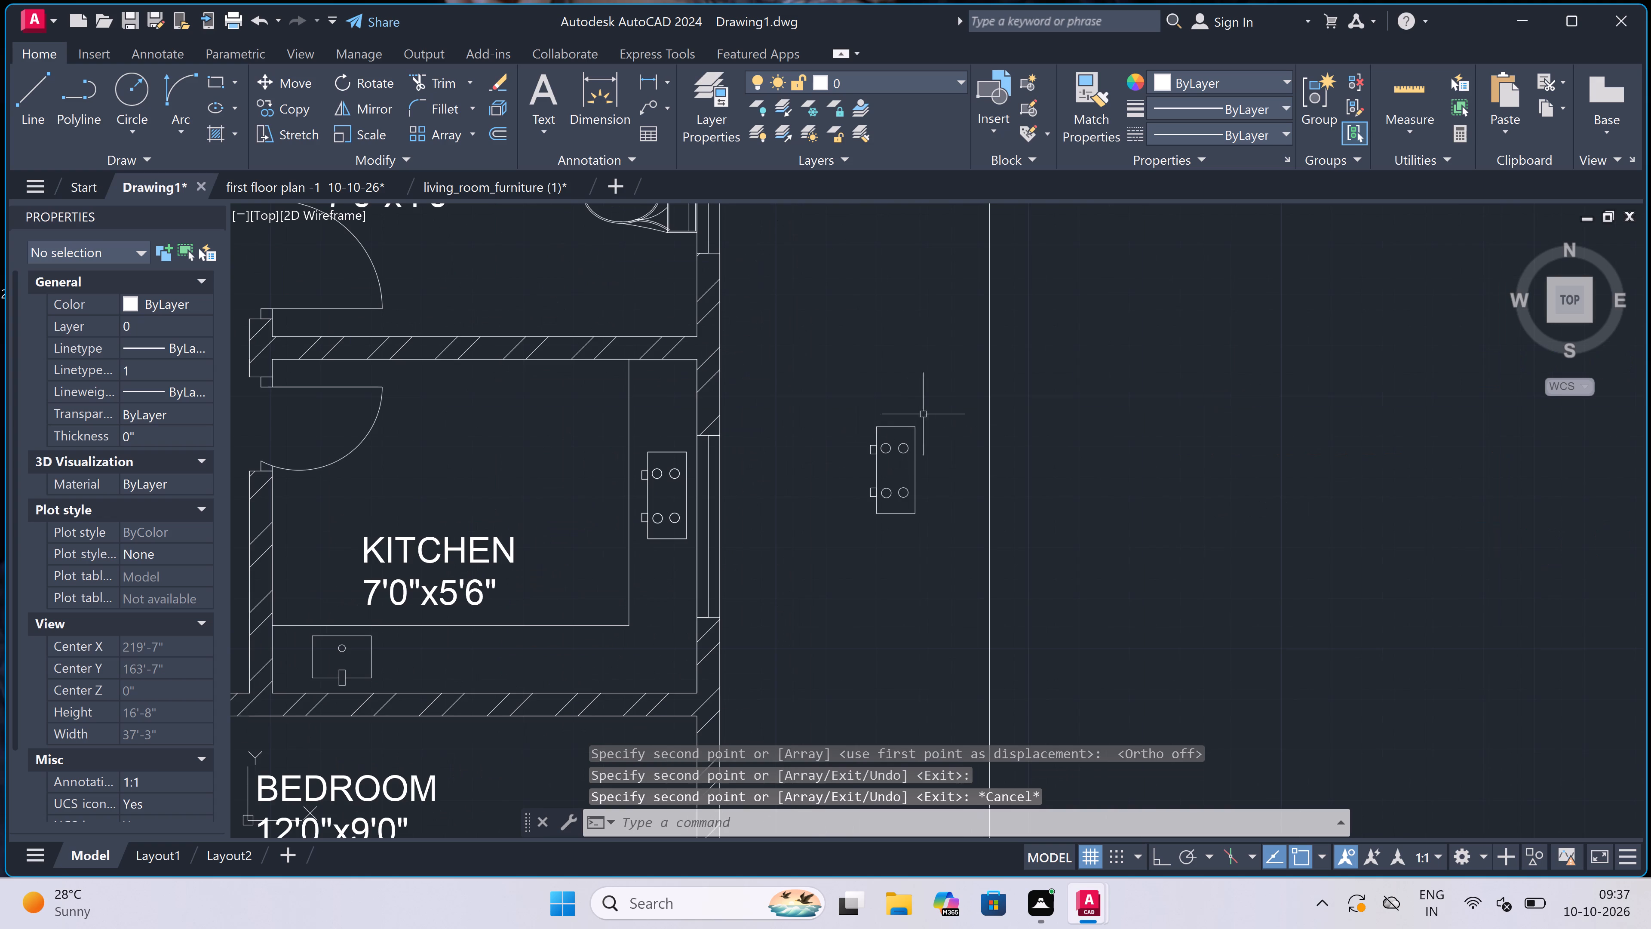
pyautogui.click(952, 405)
pyautogui.click(857, 558)
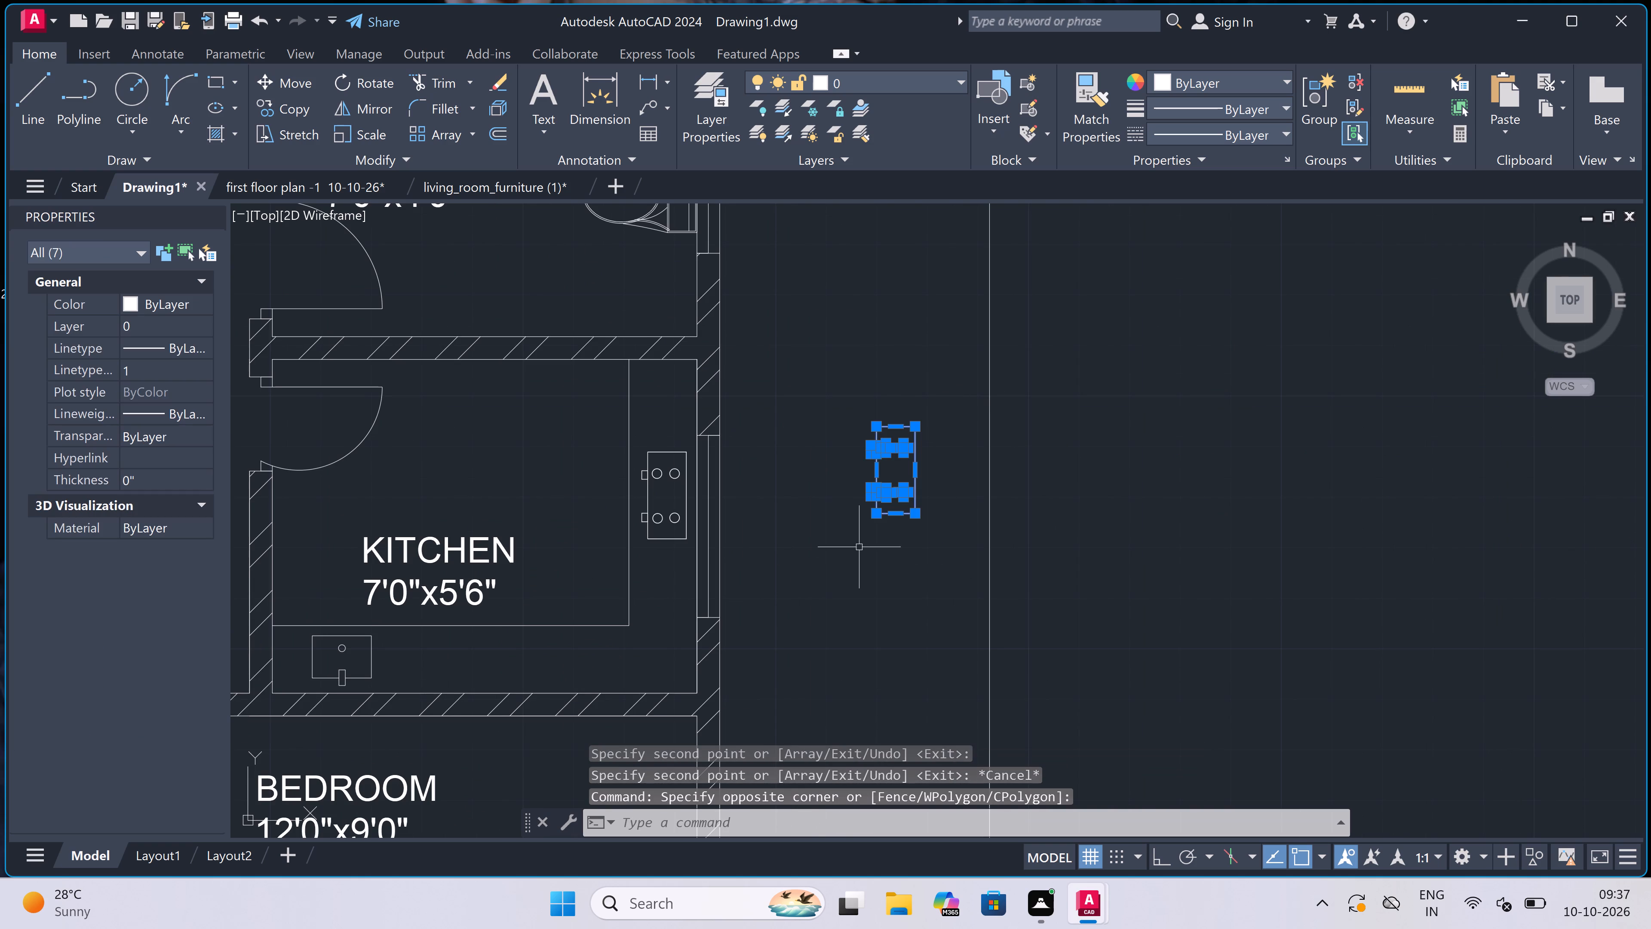
pyautogui.press('Delete')
# Erase the two green outer-side lines of the right-hand VERANDAH 11'10"x2'10" and the short green line at the wall corner.
pyautogui.scroll(-4, 872, 450)
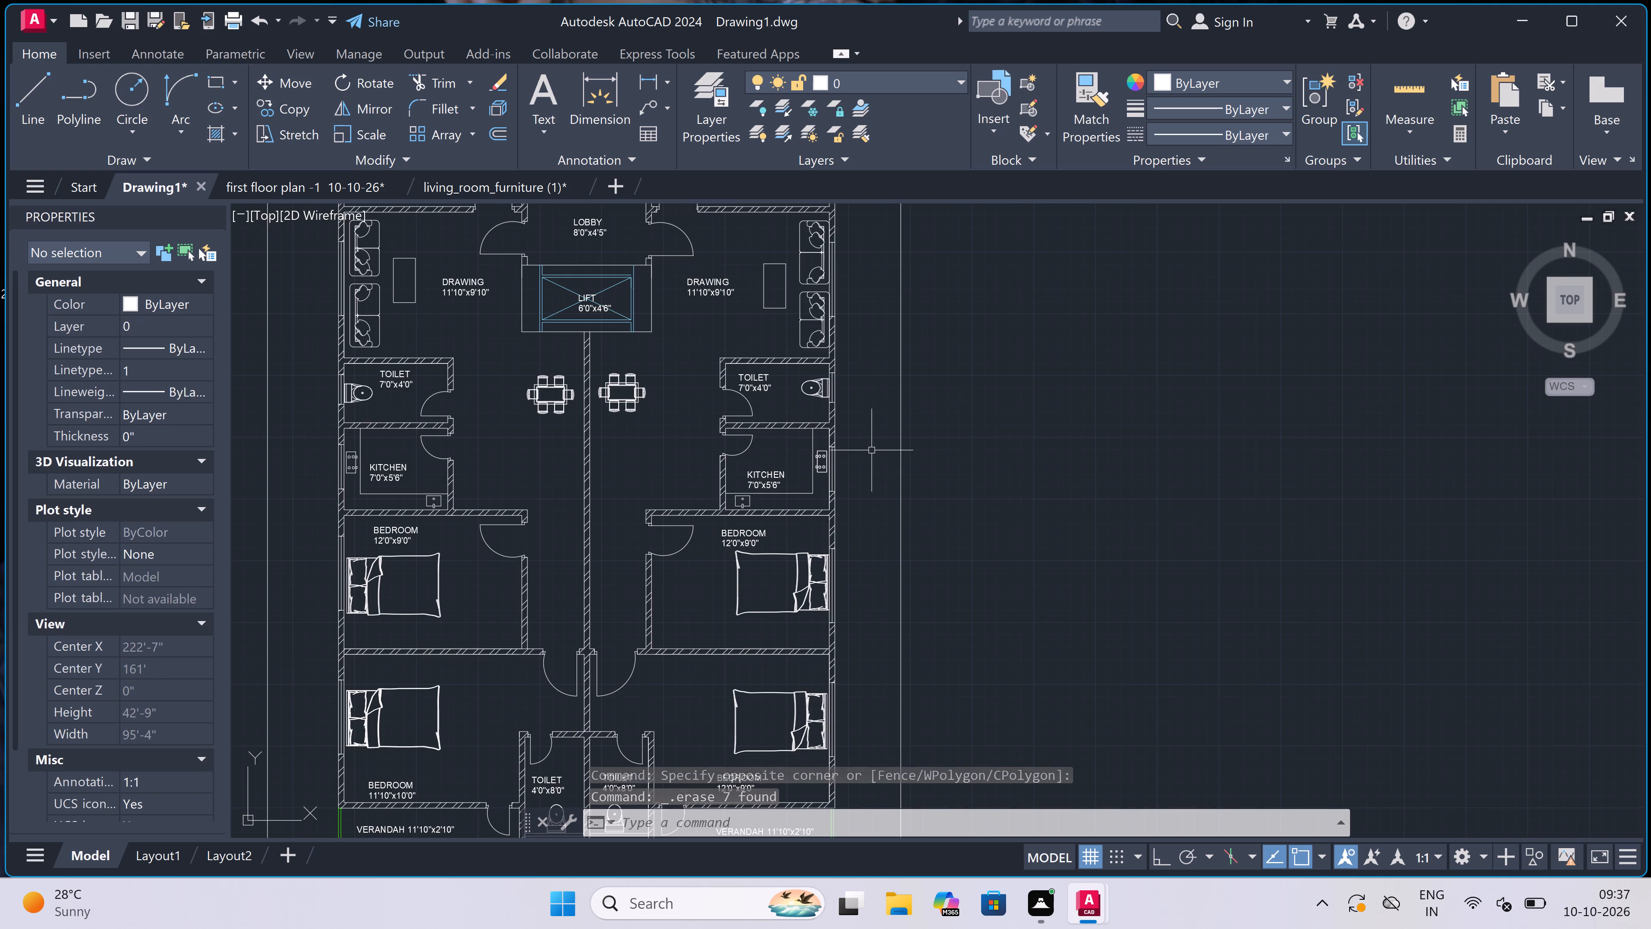
pyautogui.scroll(-2, 872, 450)
pyautogui.scroll(1, 779, 255)
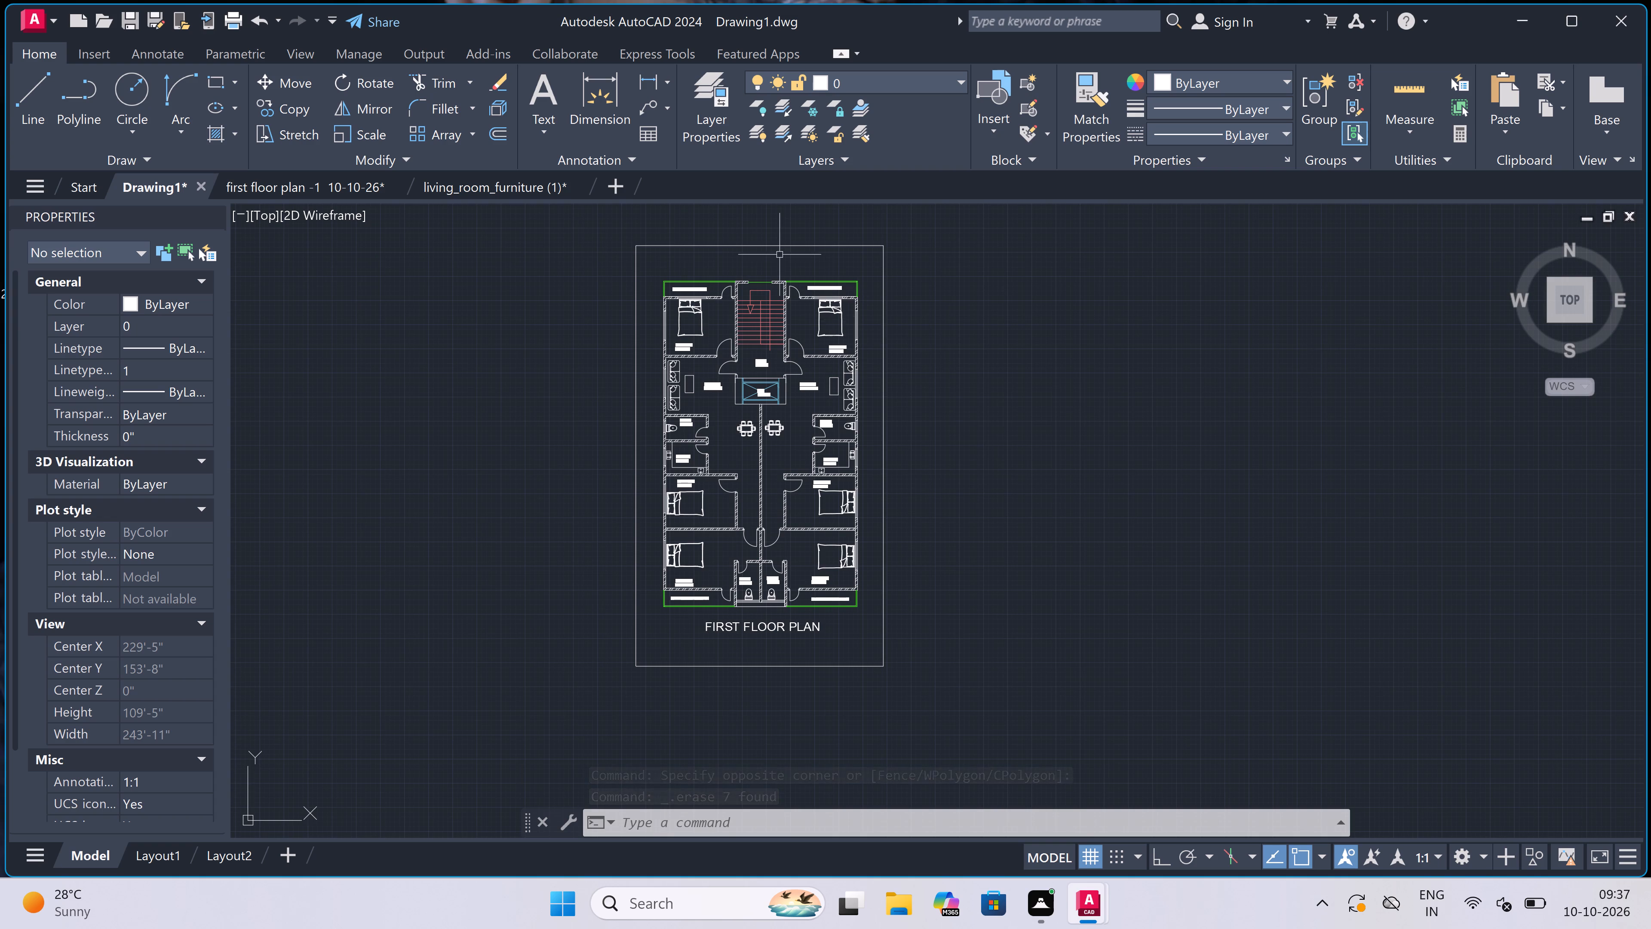
pyautogui.scroll(2, 779, 255)
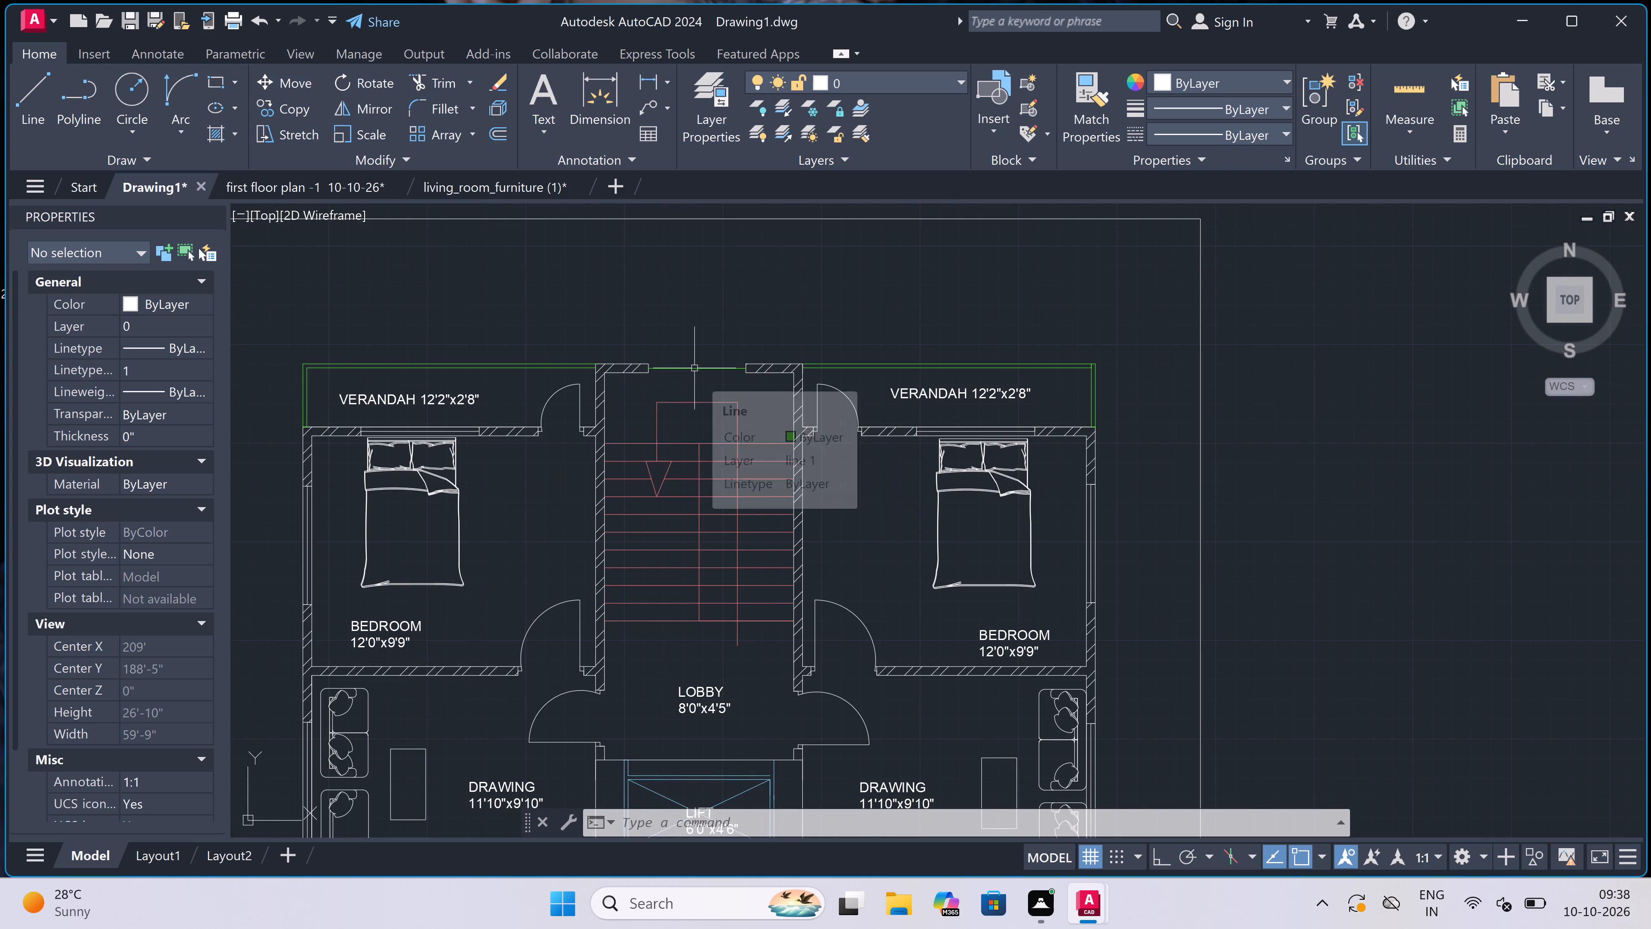
pyautogui.scroll(-4, 694, 368)
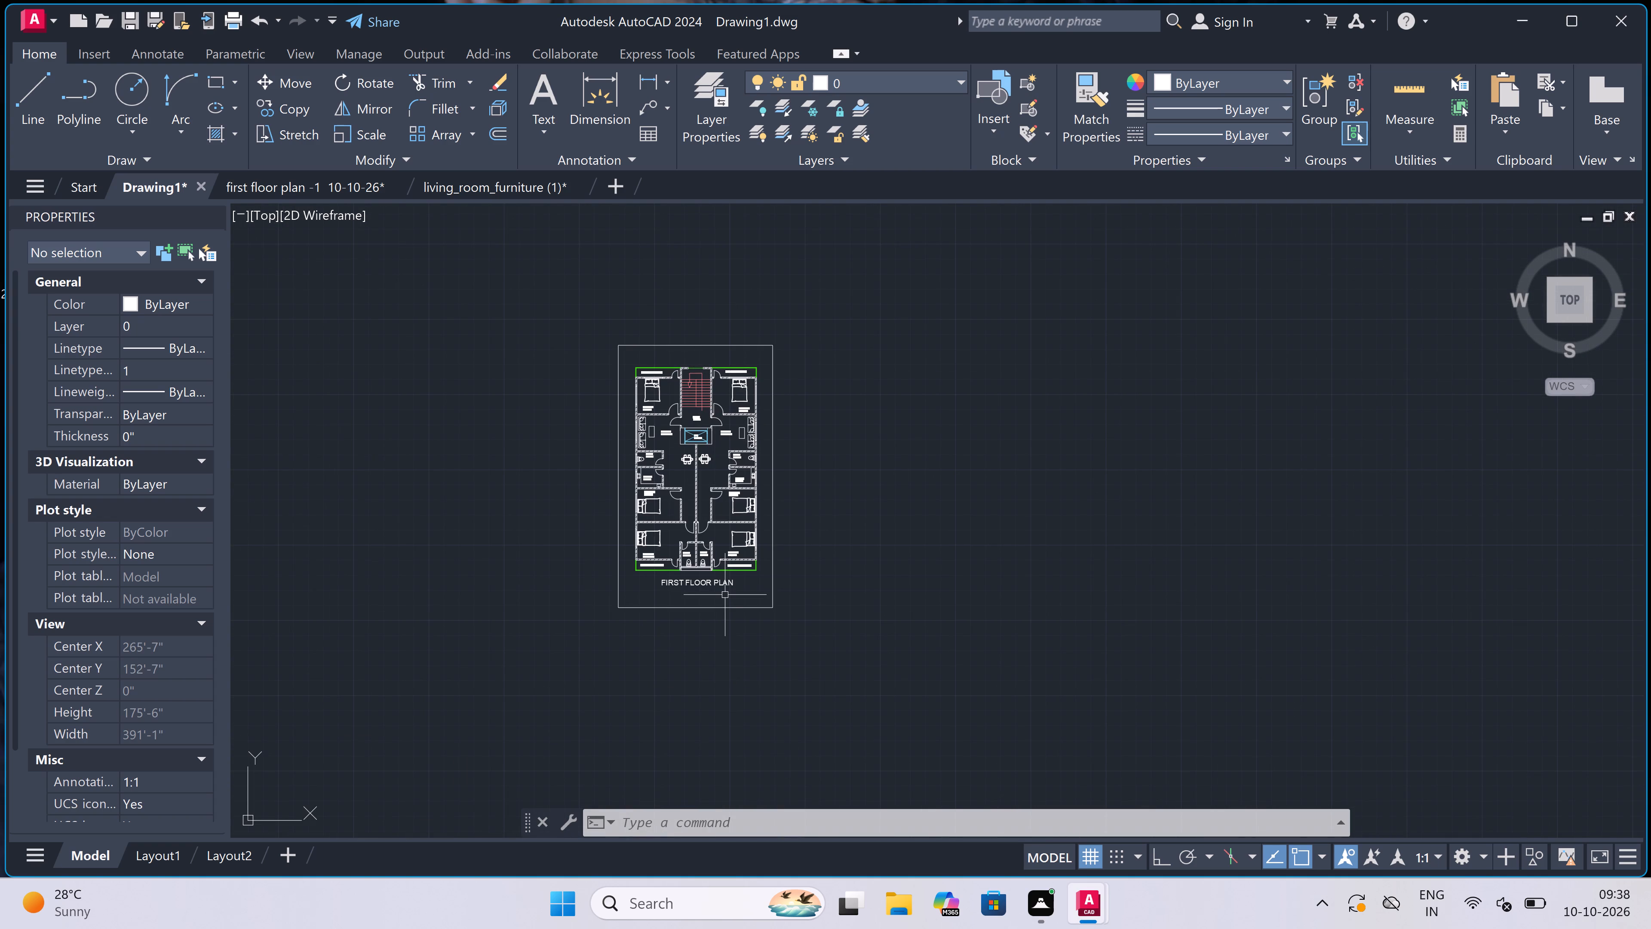
pyautogui.scroll(4, 741, 580)
pyautogui.scroll(1, 885, 429)
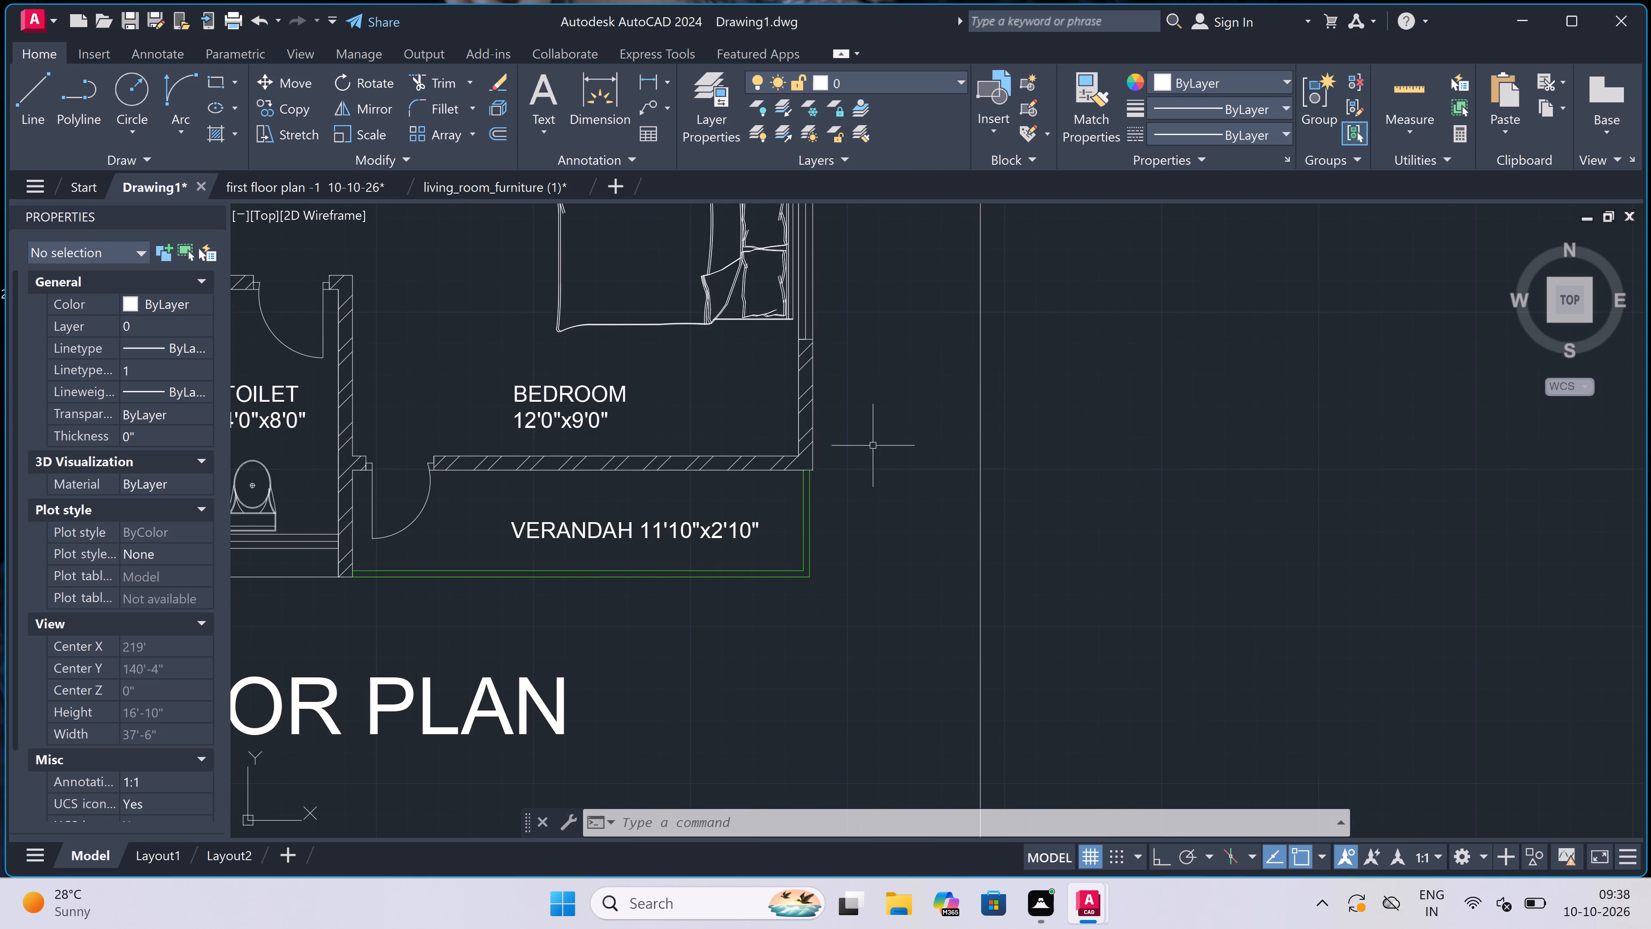
pyautogui.click(819, 515)
pyautogui.click(786, 549)
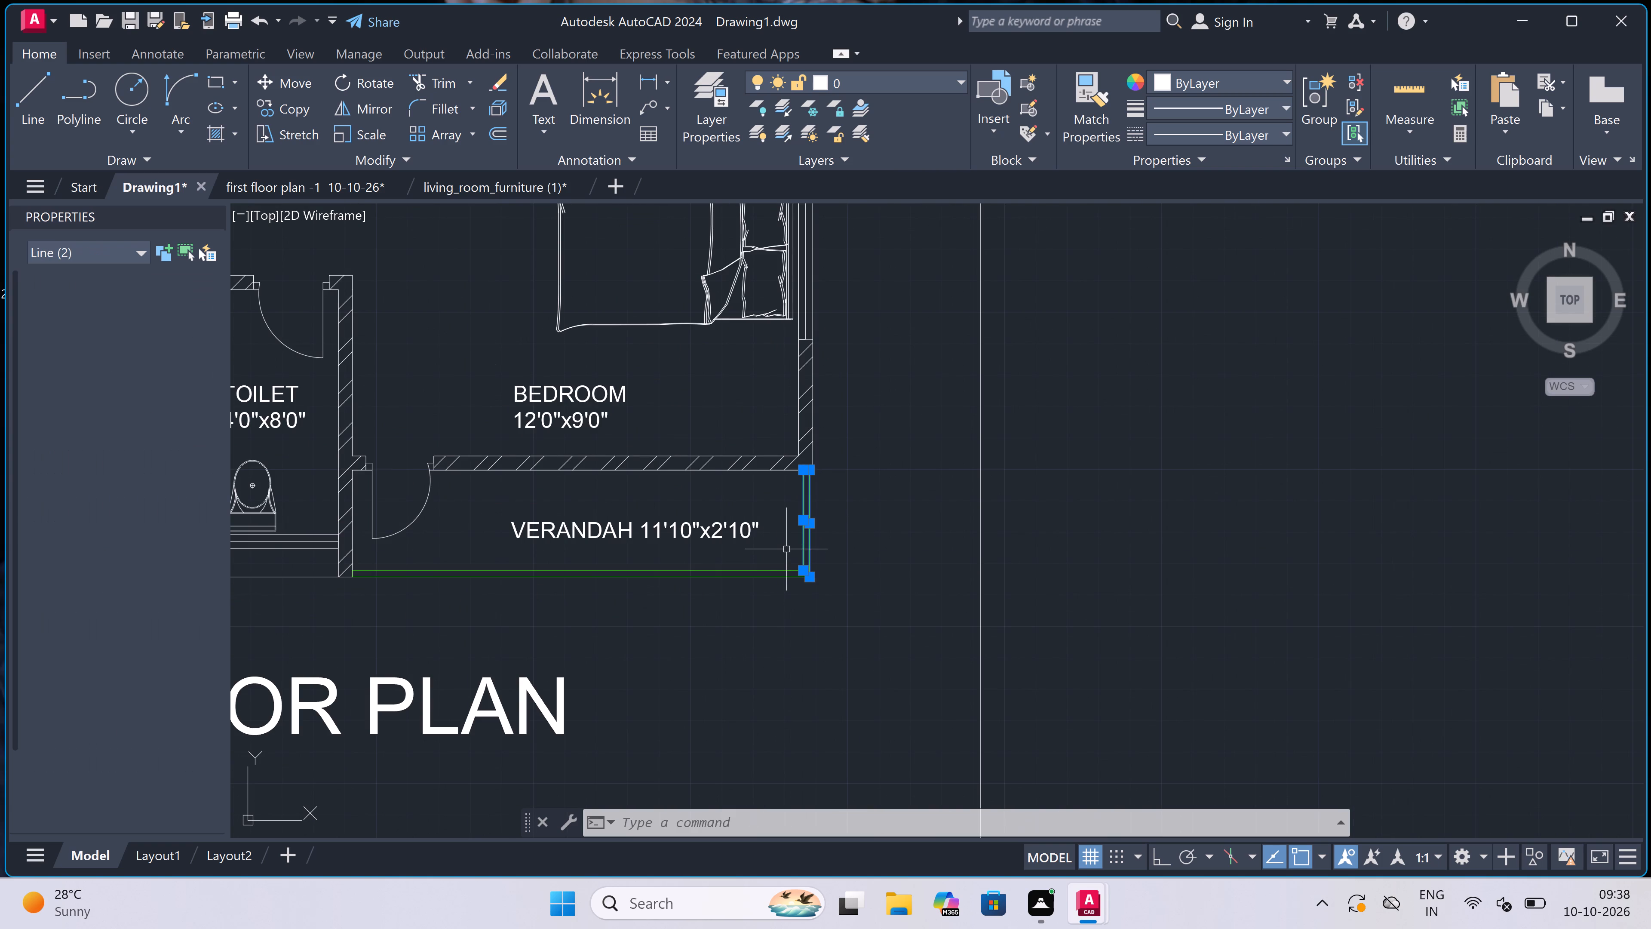
pyautogui.press('Delete')
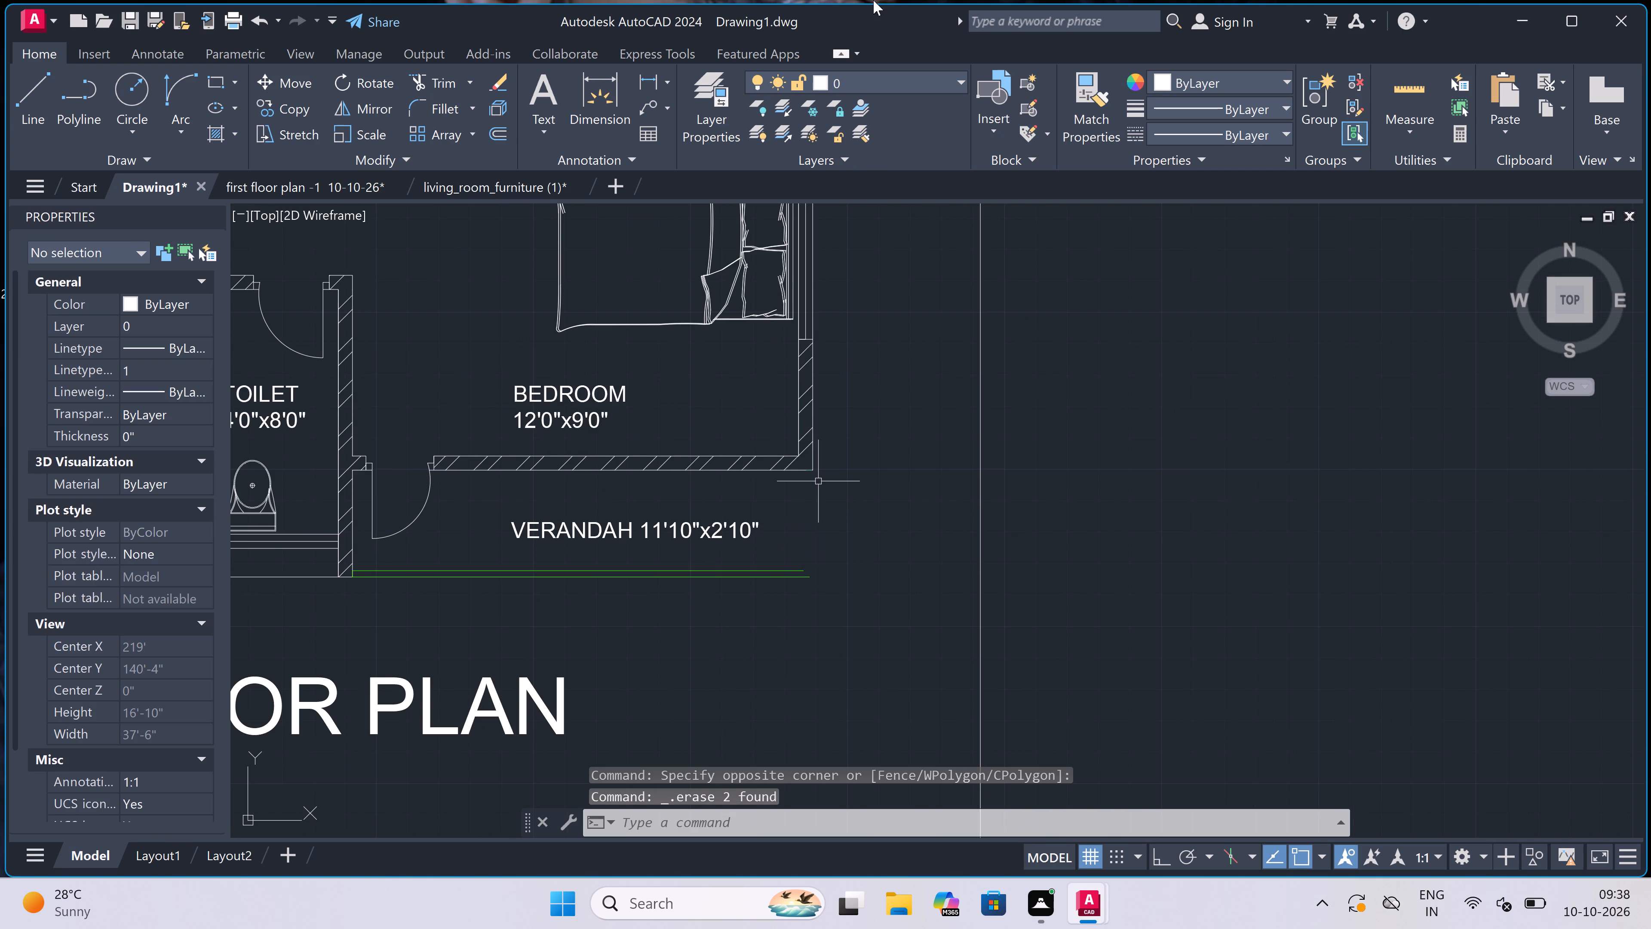
pyautogui.scroll(4, 809, 477)
pyautogui.click(818, 449)
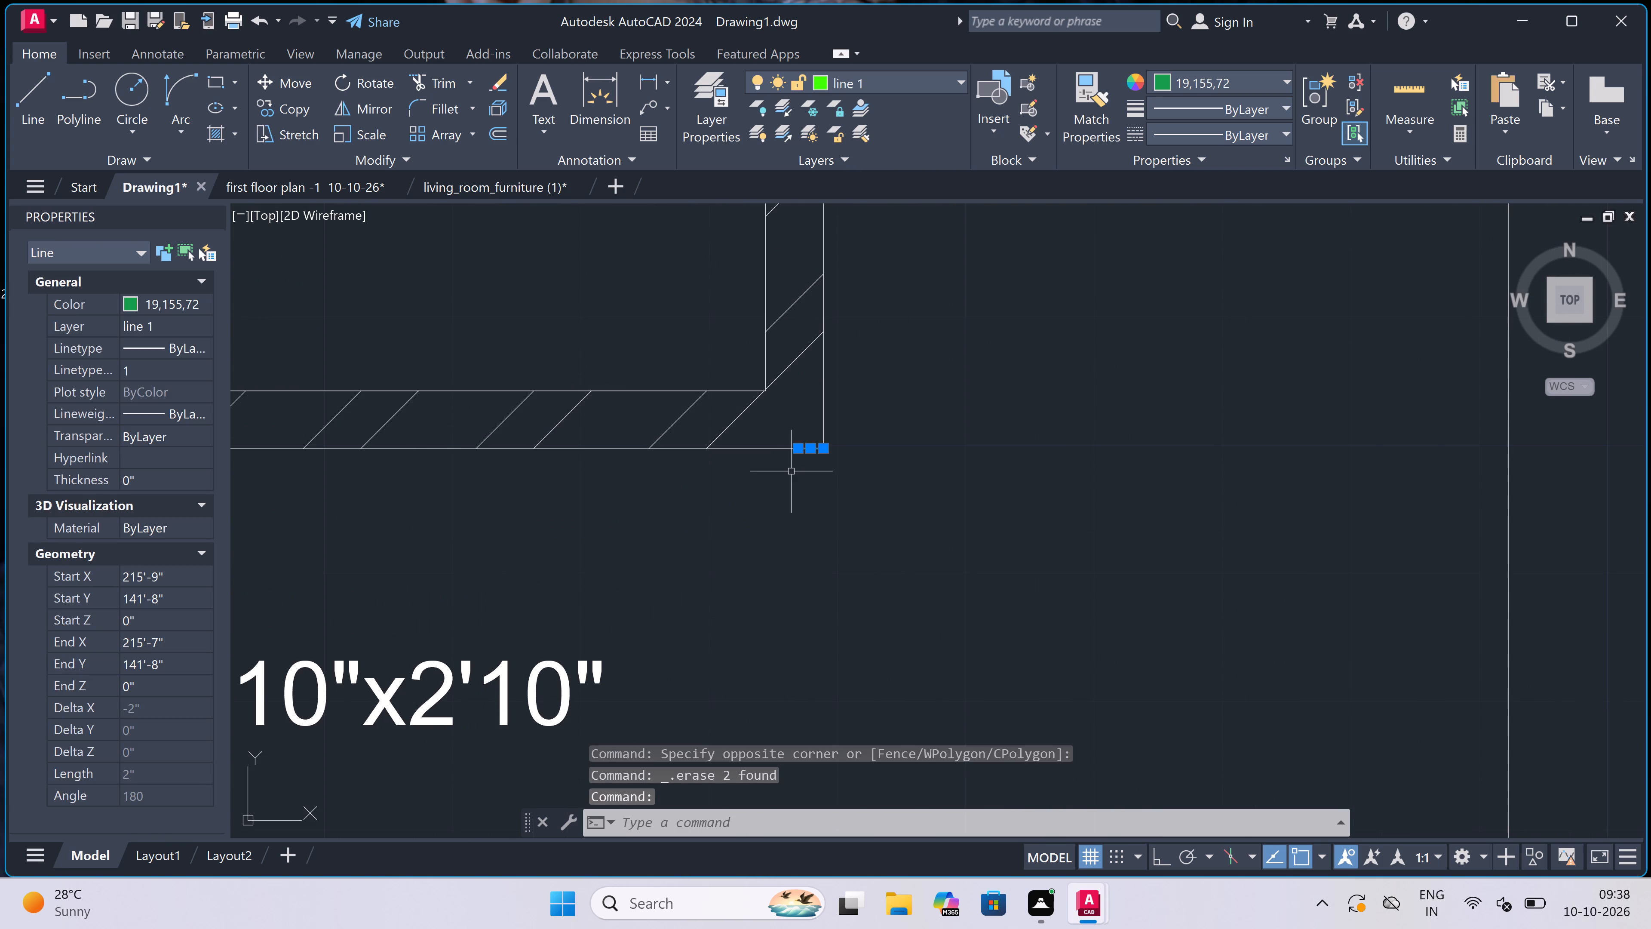
pyautogui.press('Delete')
# On layer line 1 with Ortho on, draw the verandah's outer side line from the outer wall corner and join it to the outer front line.
pyautogui.scroll(-3, 791, 468)
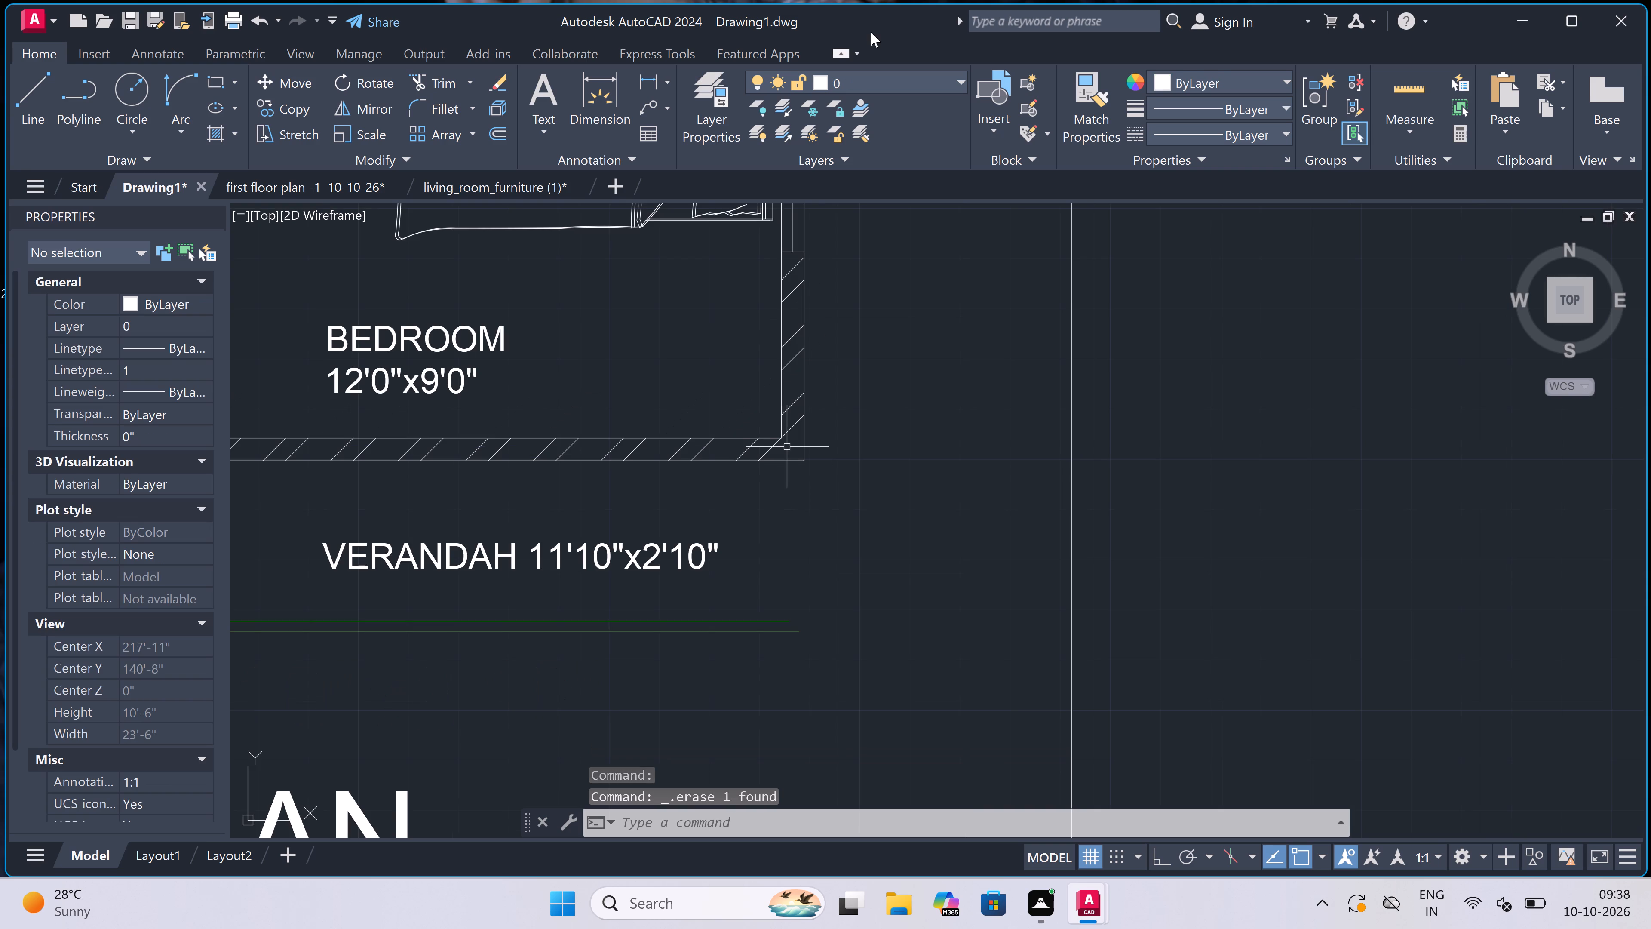
pyautogui.click(862, 74)
pyautogui.click(847, 152)
pyautogui.write('L')
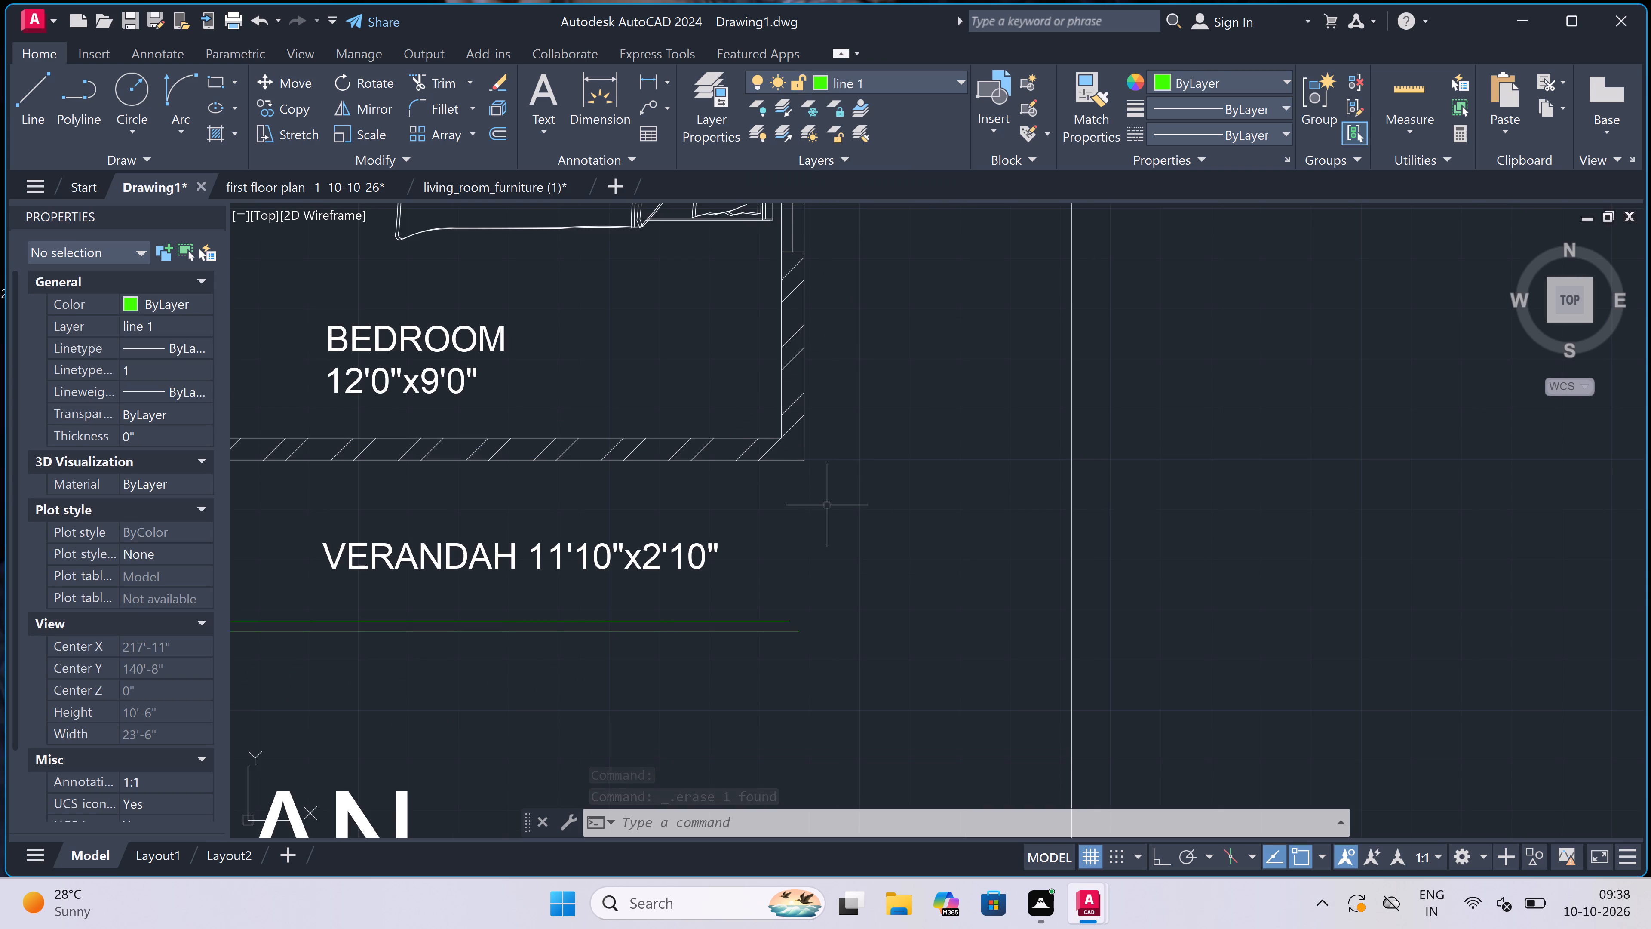
pyautogui.press('space')
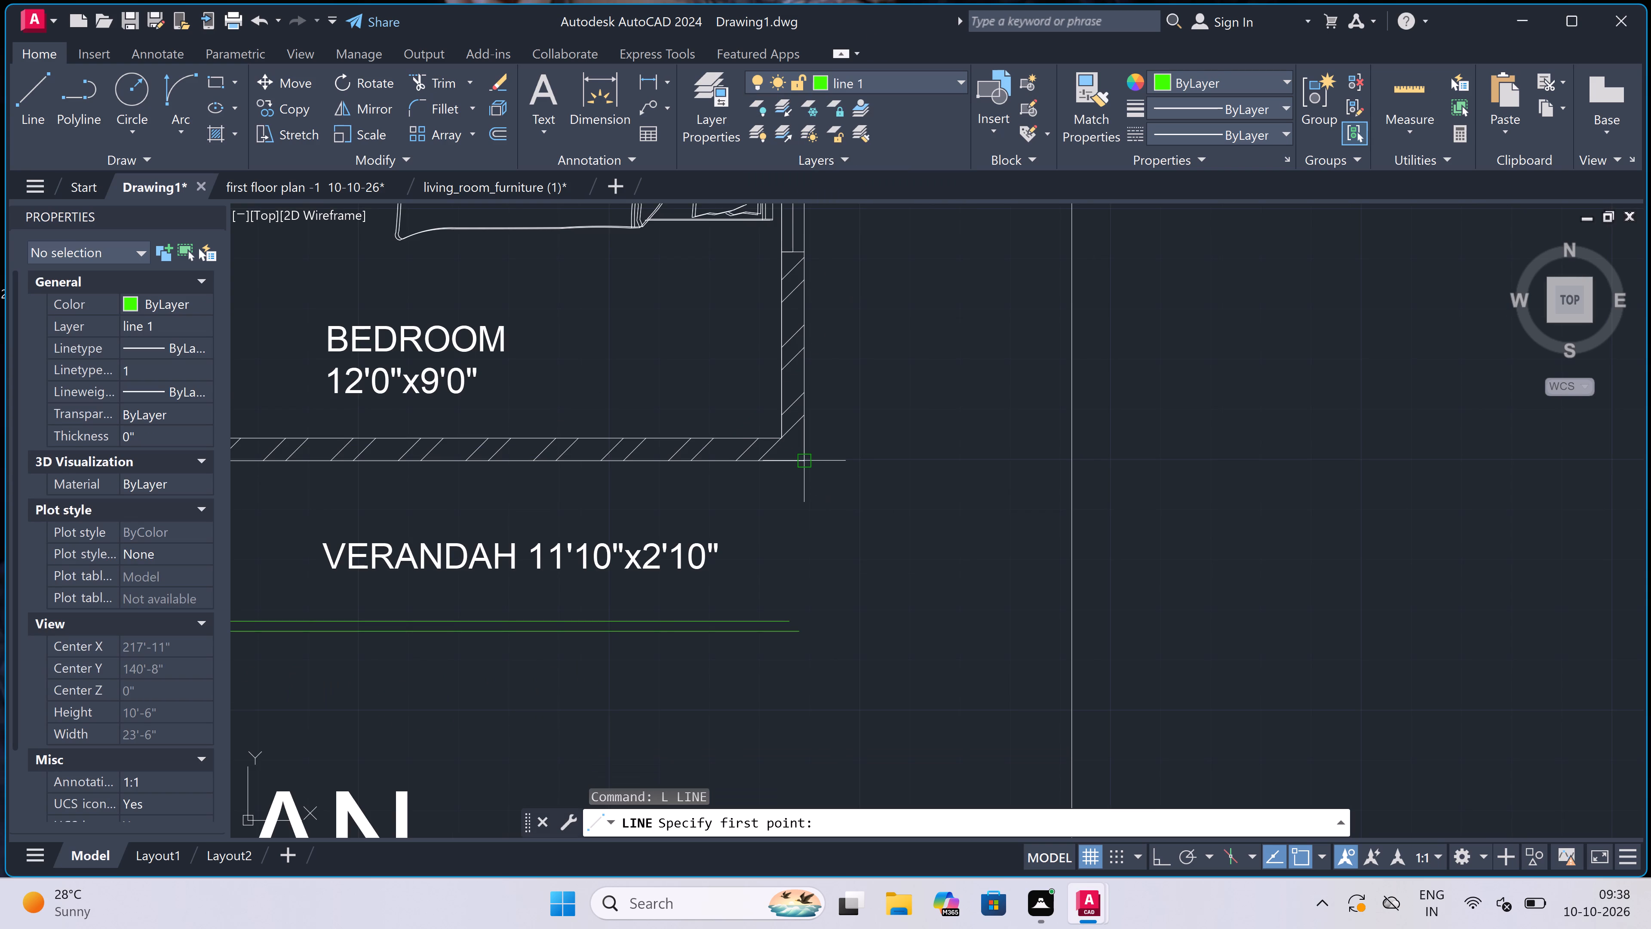
pyautogui.doubleClick(809, 460)
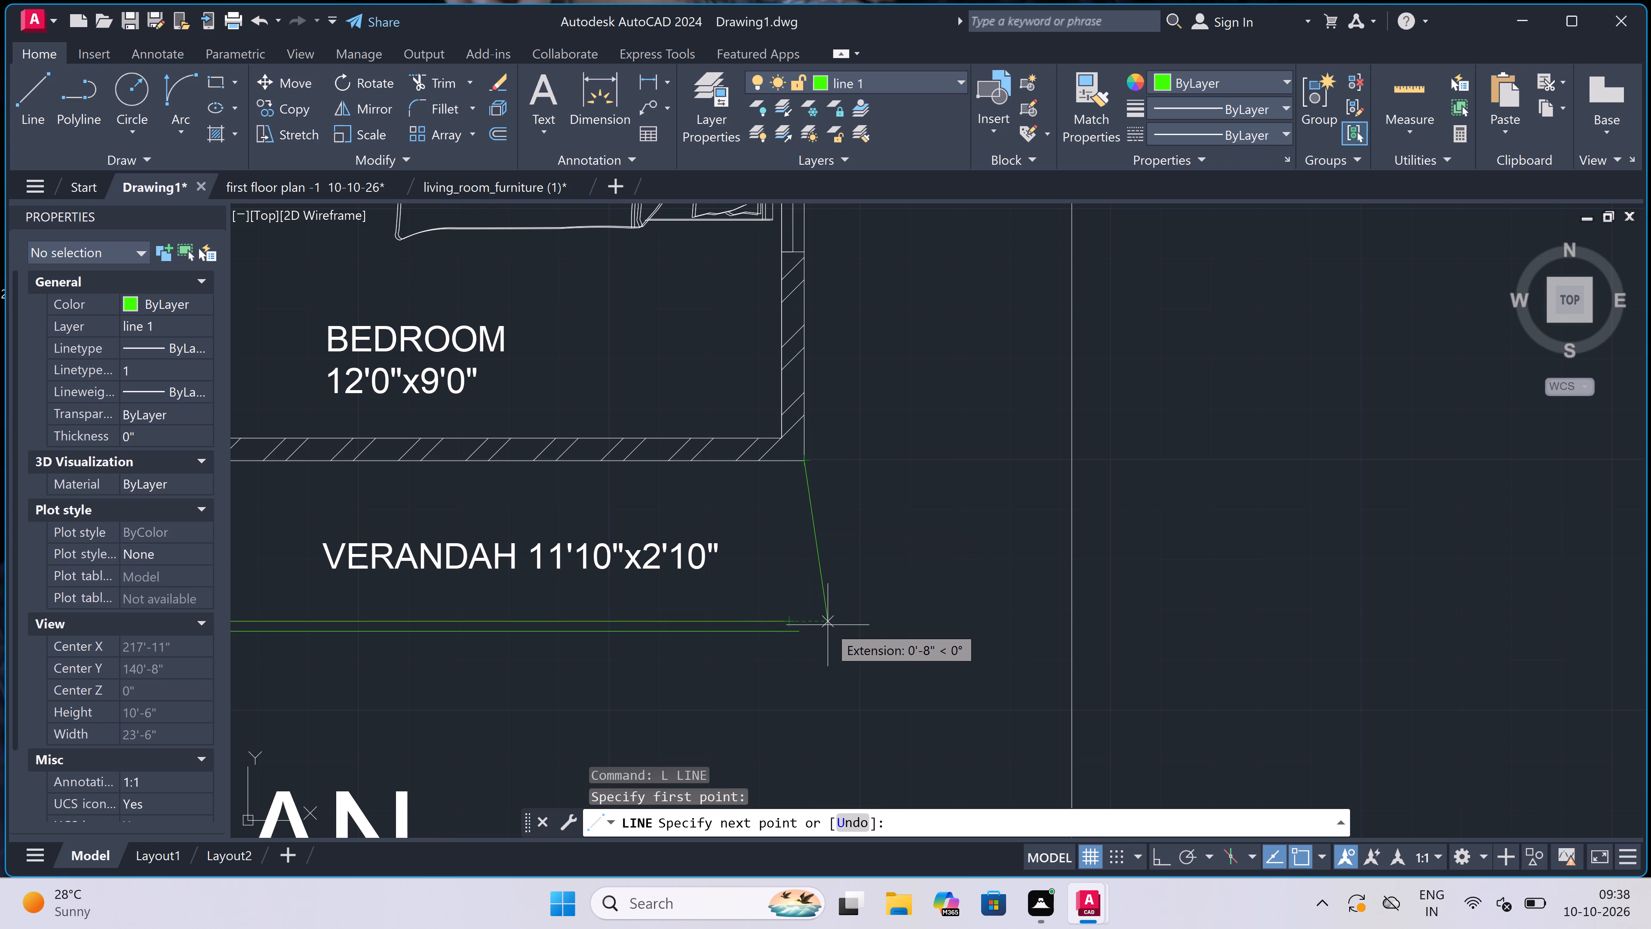
pyautogui.press('F8')
pyautogui.scroll(3, 800, 637)
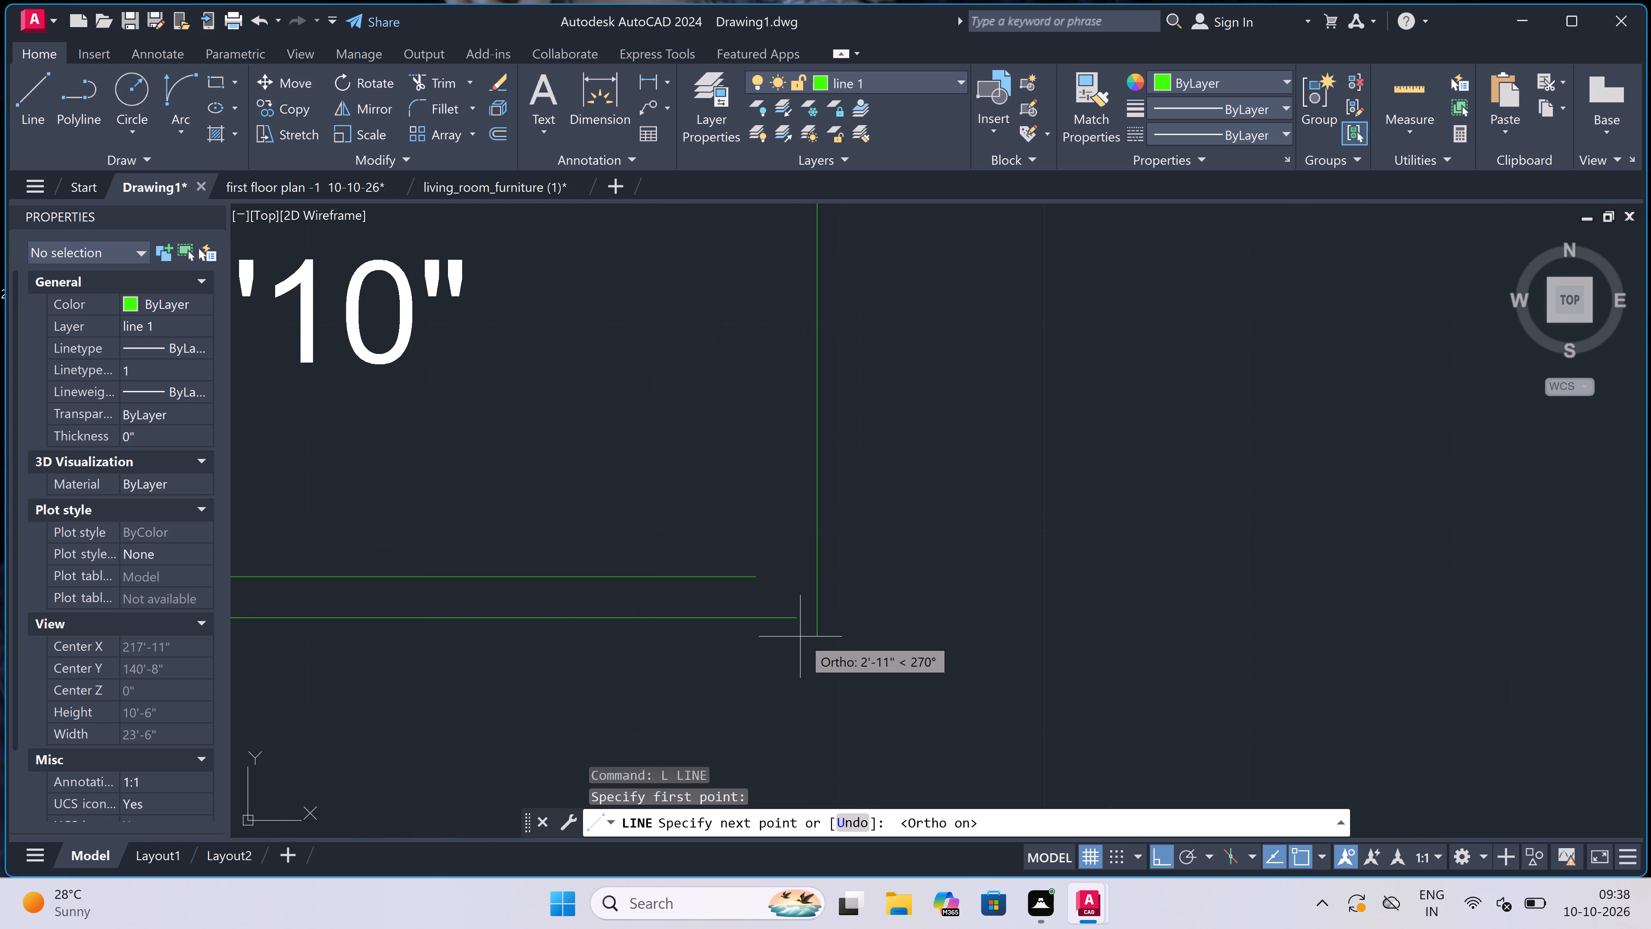
pyautogui.scroll(2, 810, 621)
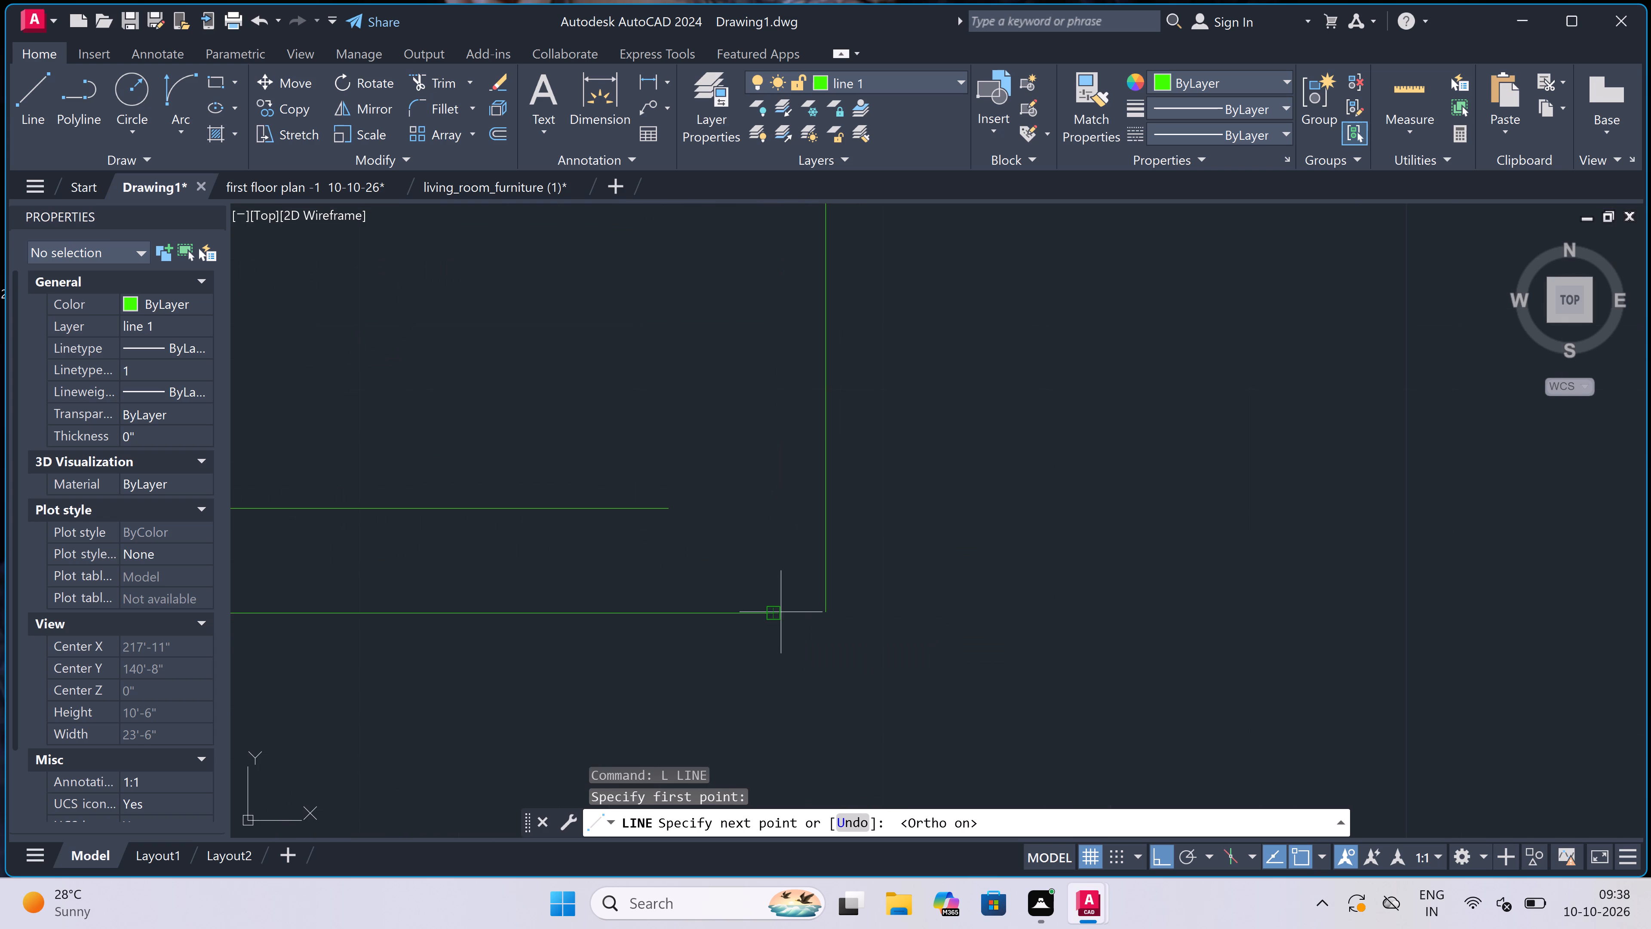
pyautogui.tripleClick(824, 612)
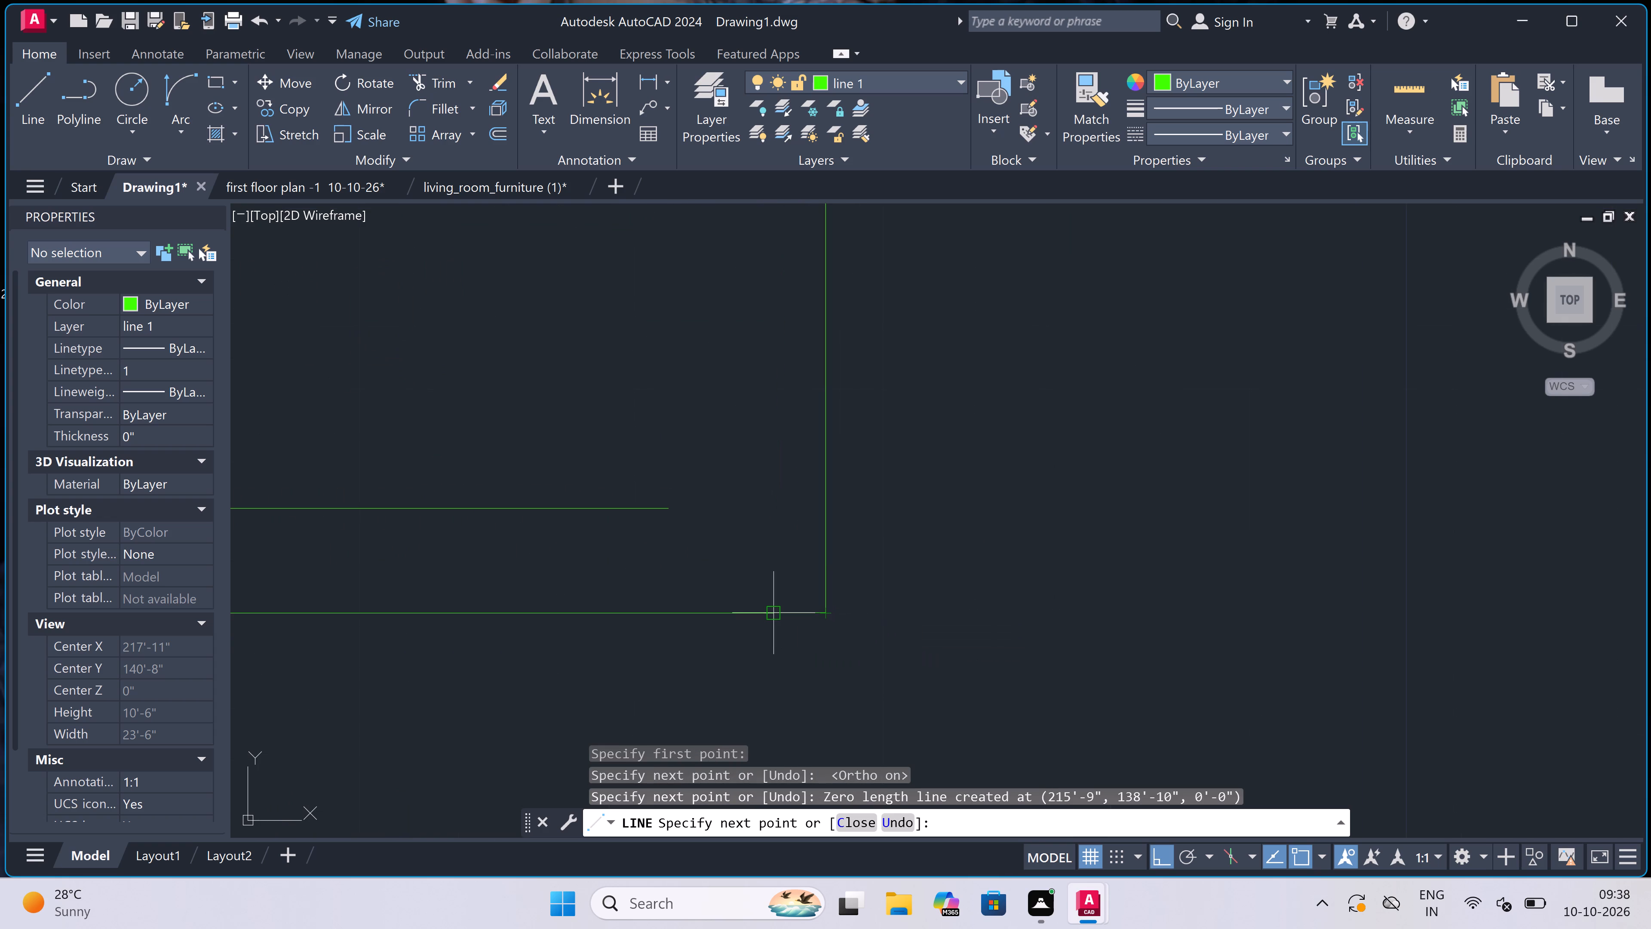
pyautogui.click(776, 610)
pyautogui.press('Escape')
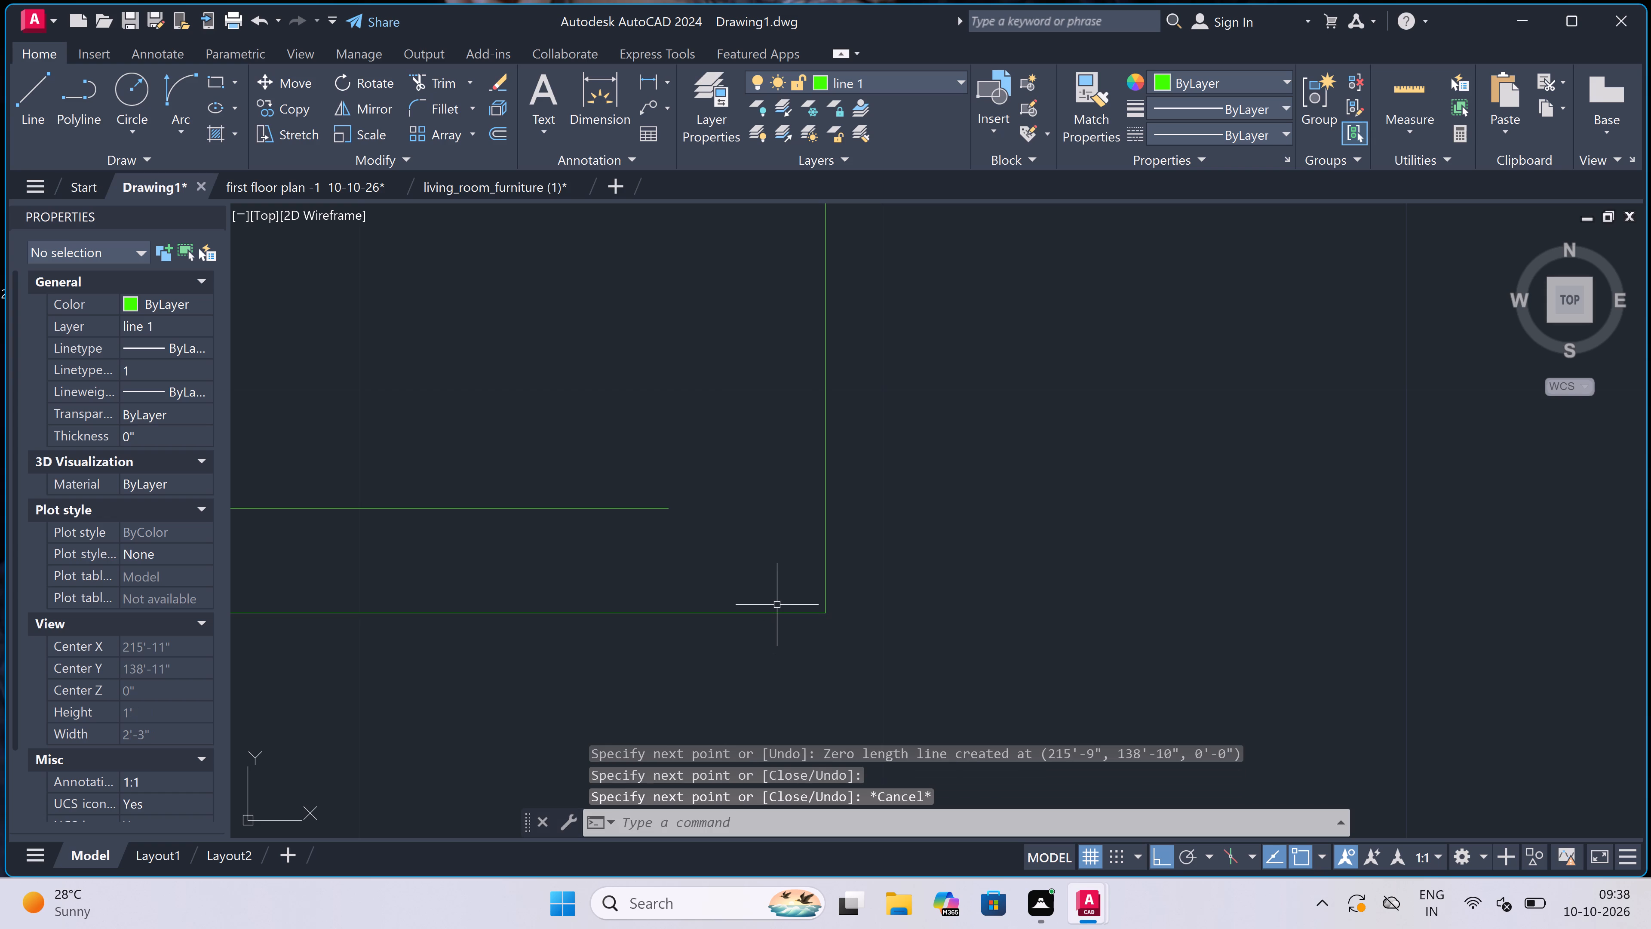
# Draw the verandah's inner side line, starting 2" in from the outer wall corner, and join it to the inner front line.
pyautogui.press('space')
pyautogui.scroll(-3, 777, 605)
pyautogui.scroll(-2, 774, 557)
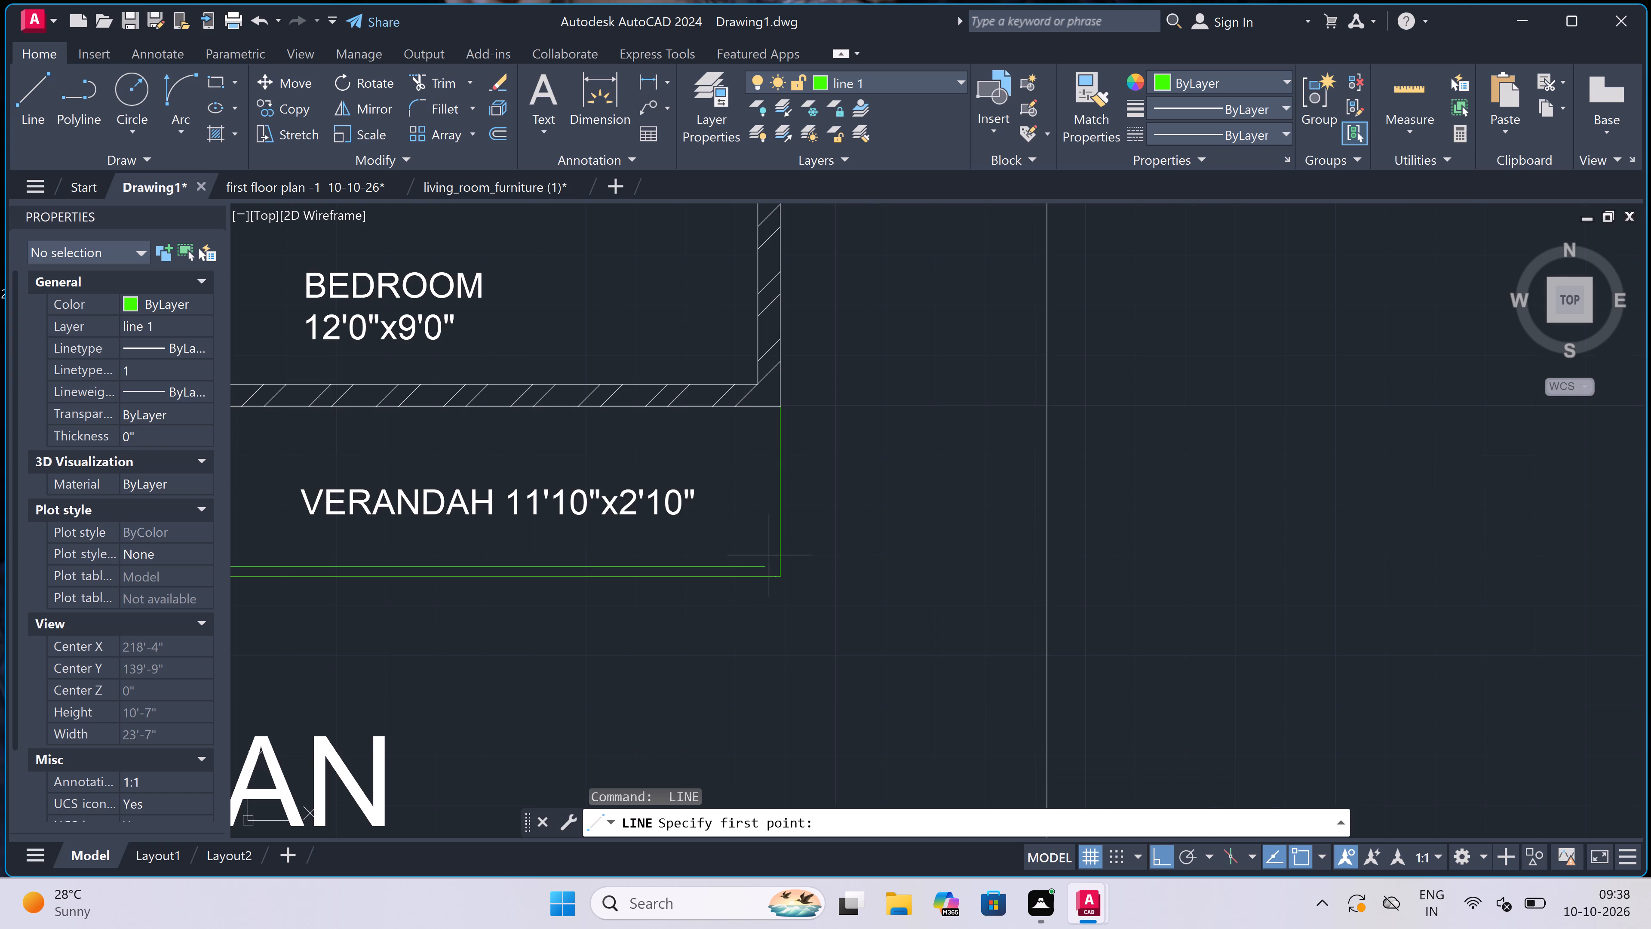
pyautogui.scroll(1, 767, 559)
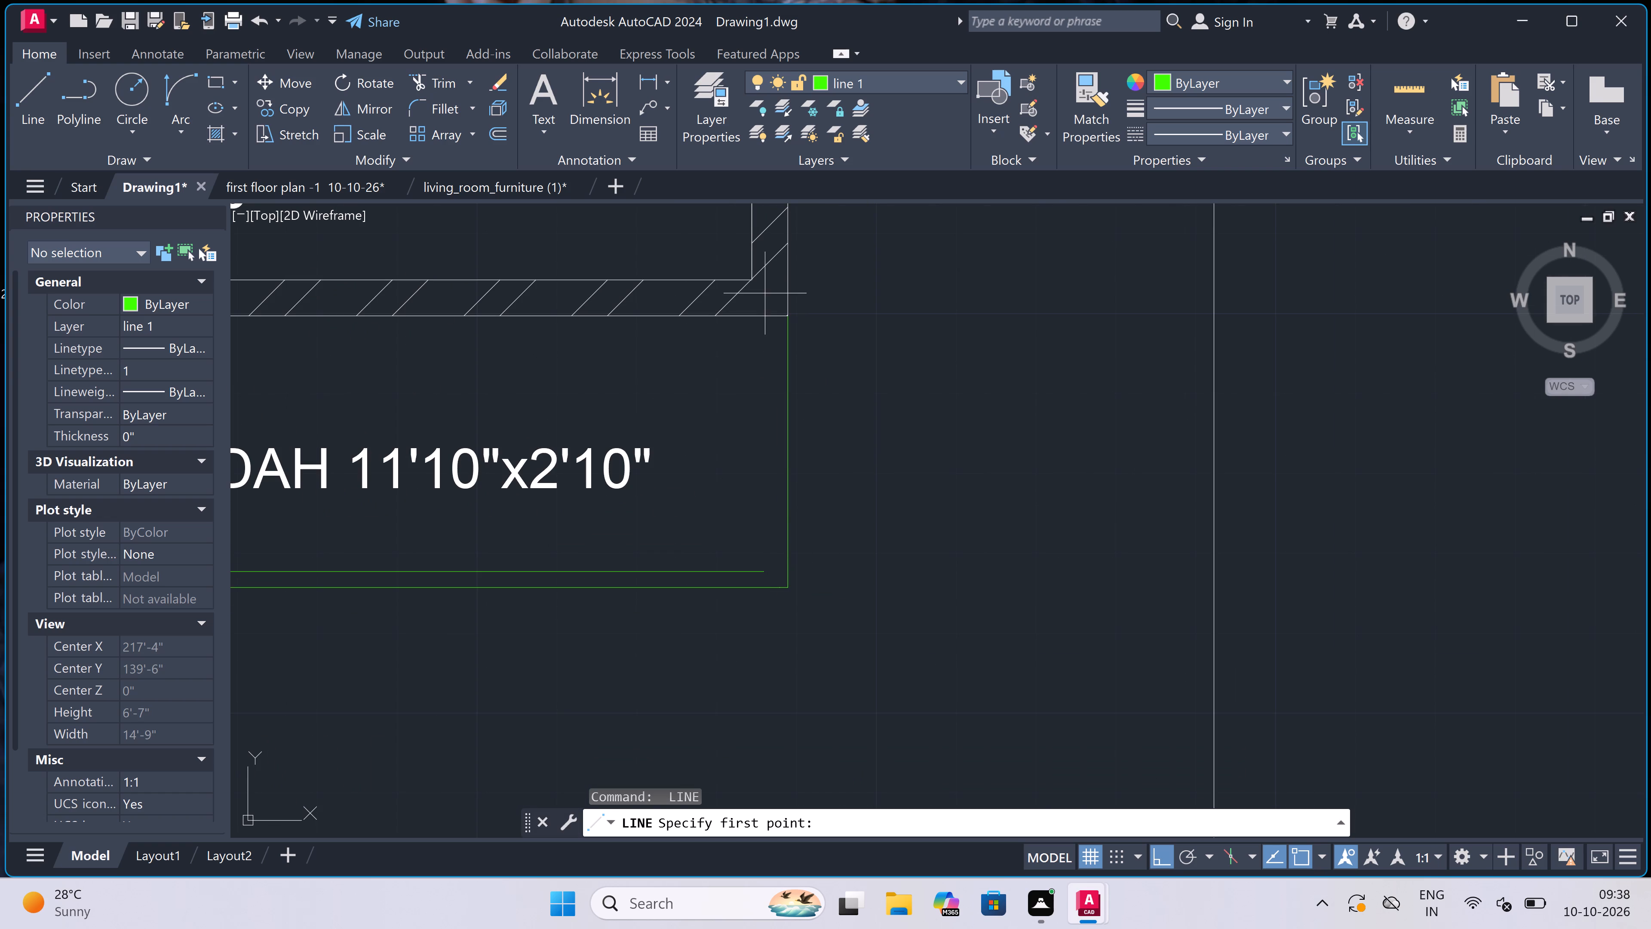
pyautogui.click(784, 321)
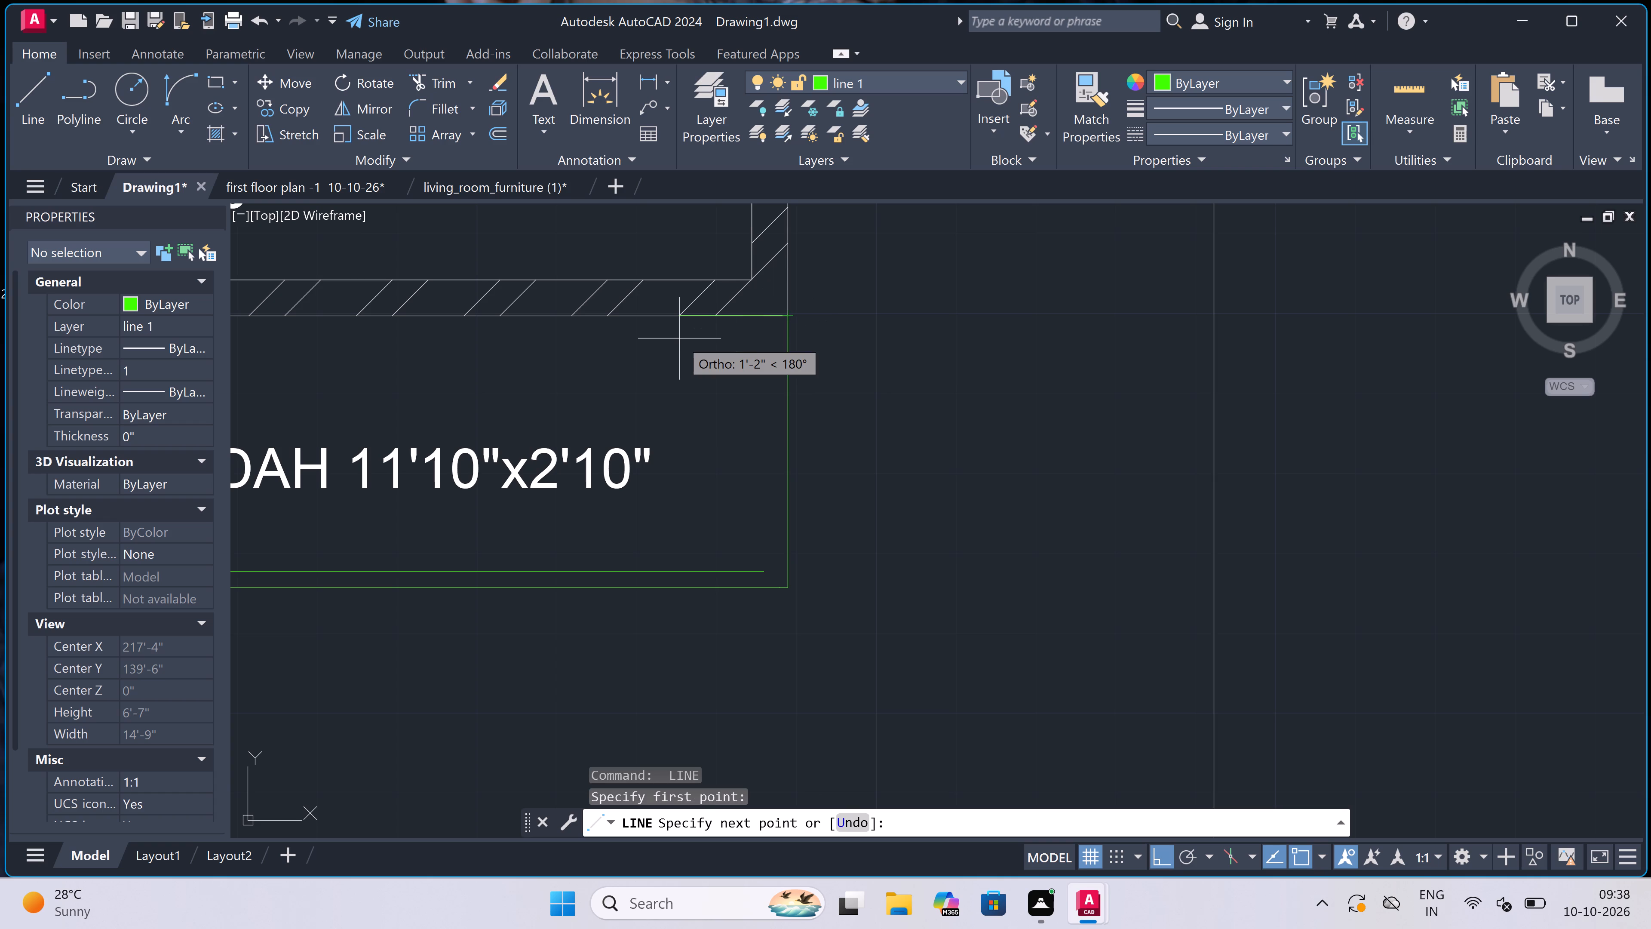
pyautogui.press('2')
pyautogui.write('"')
pyautogui.press('space')
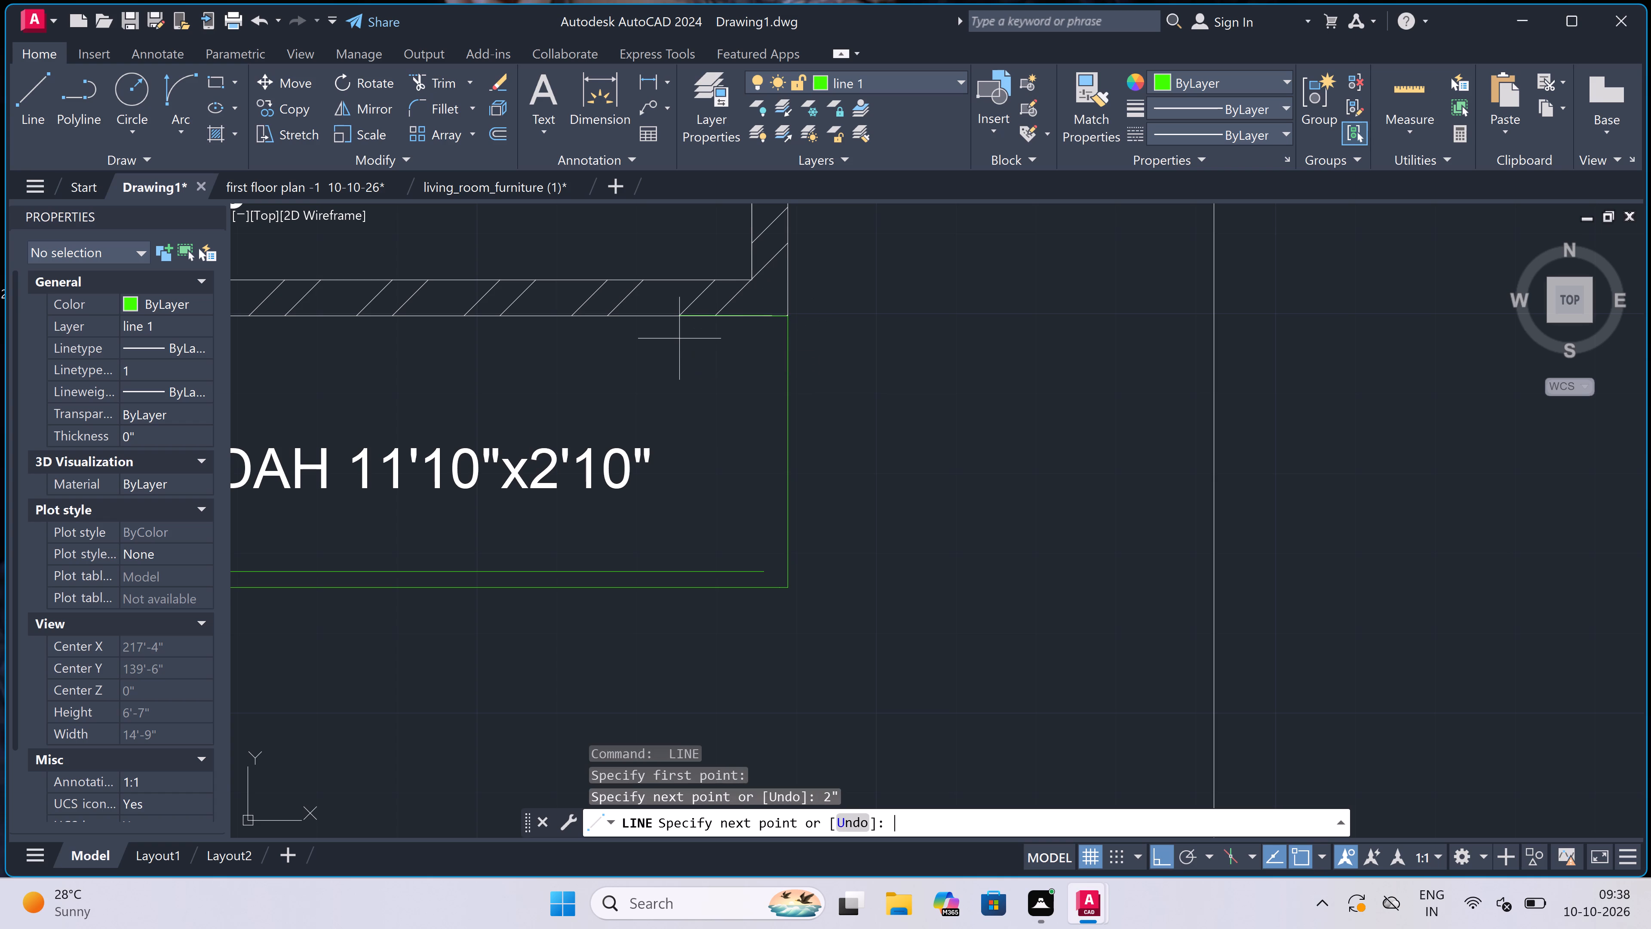
pyautogui.scroll(3, 772, 575)
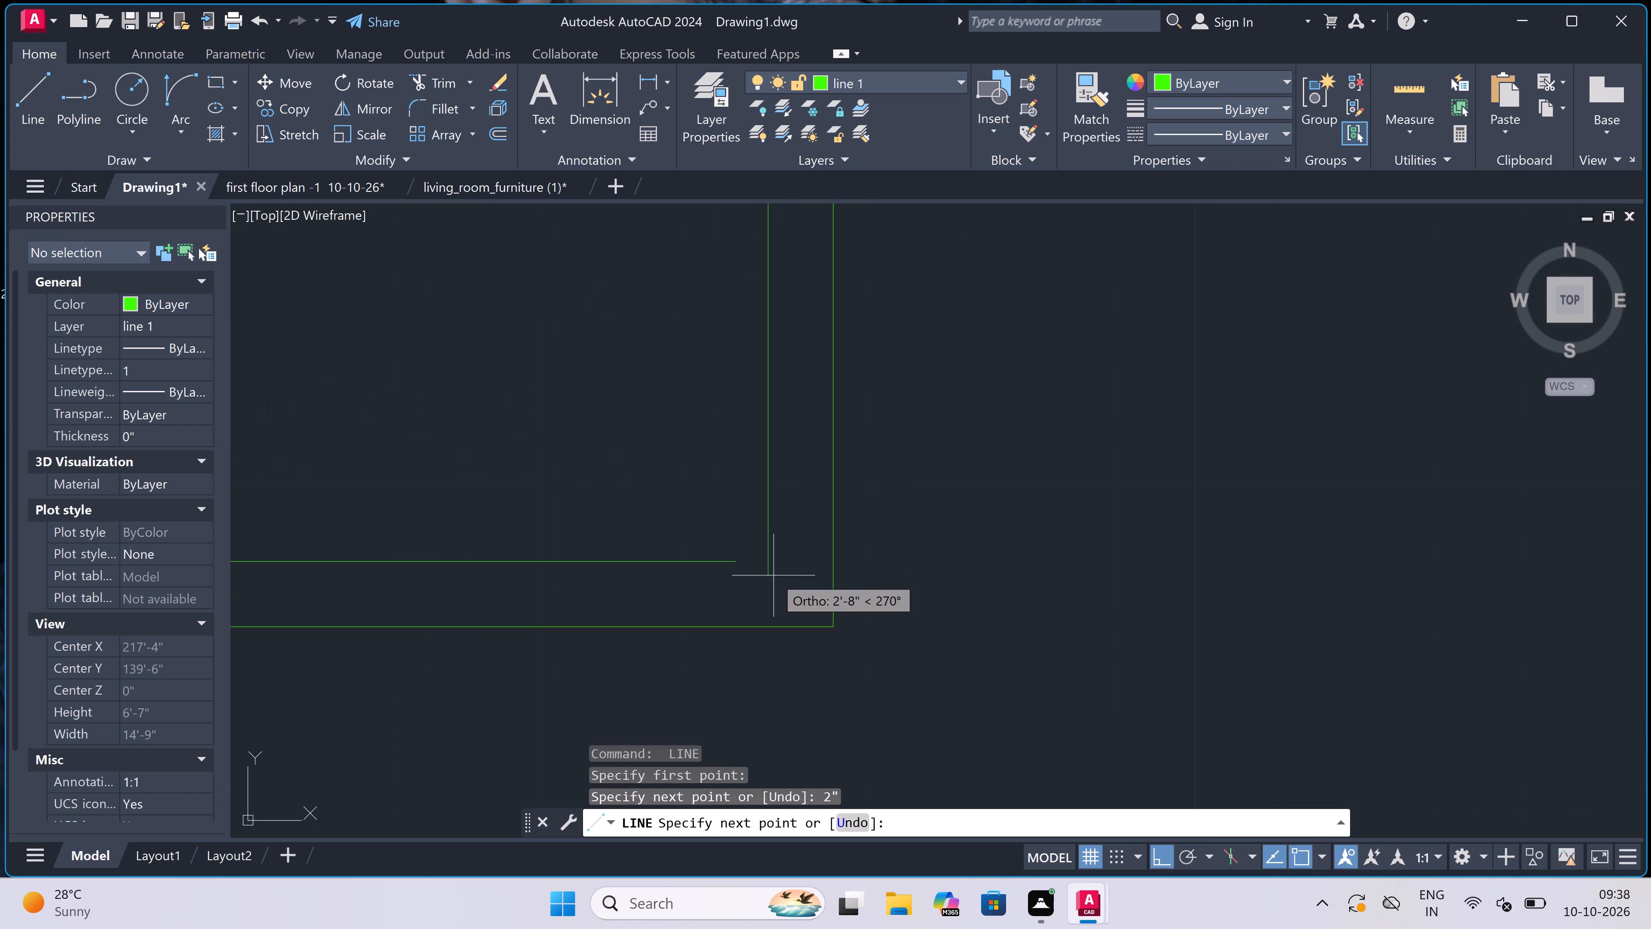
pyautogui.scroll(2, 764, 556)
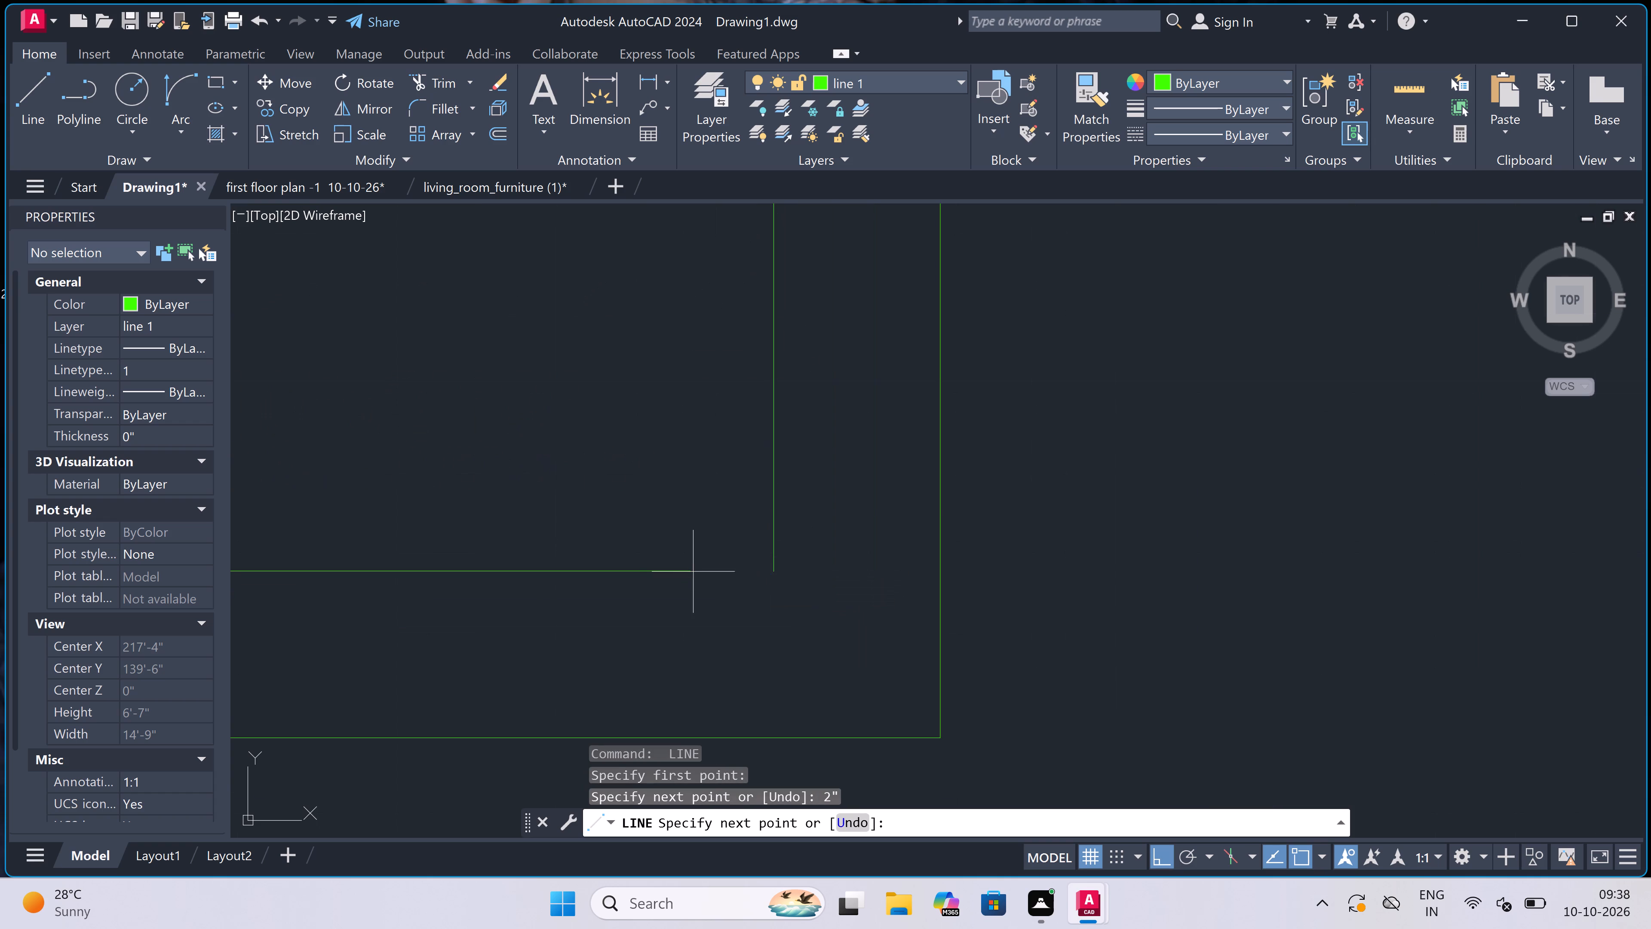
pyautogui.doubleClick(773, 570)
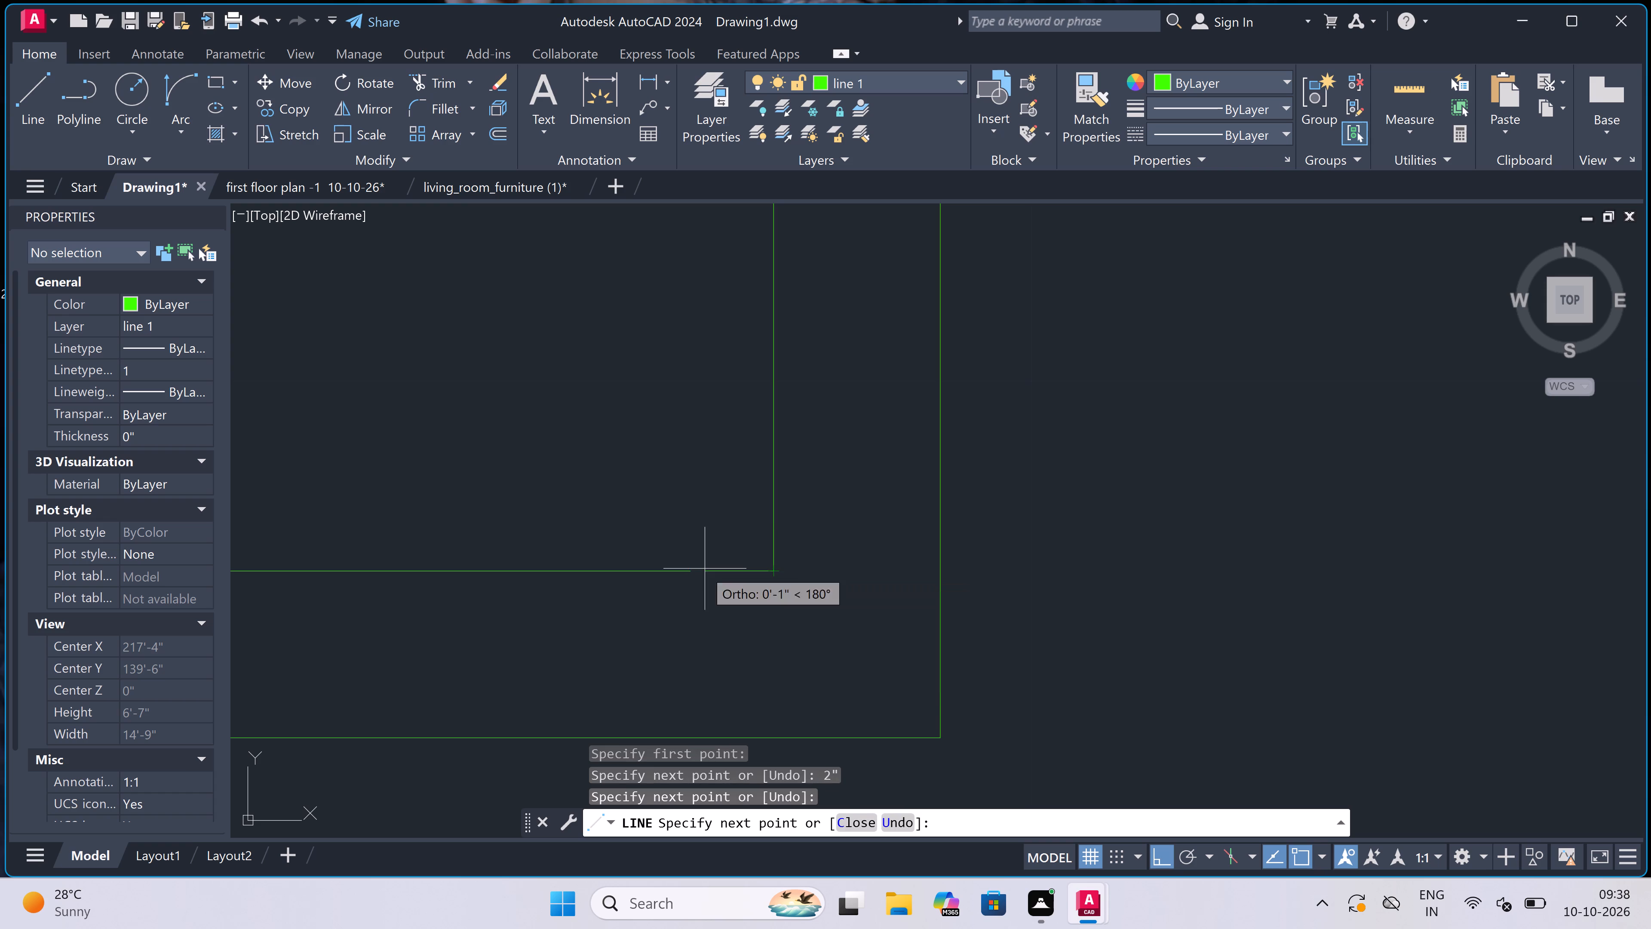
pyautogui.click(698, 568)
pyautogui.press('Escape')
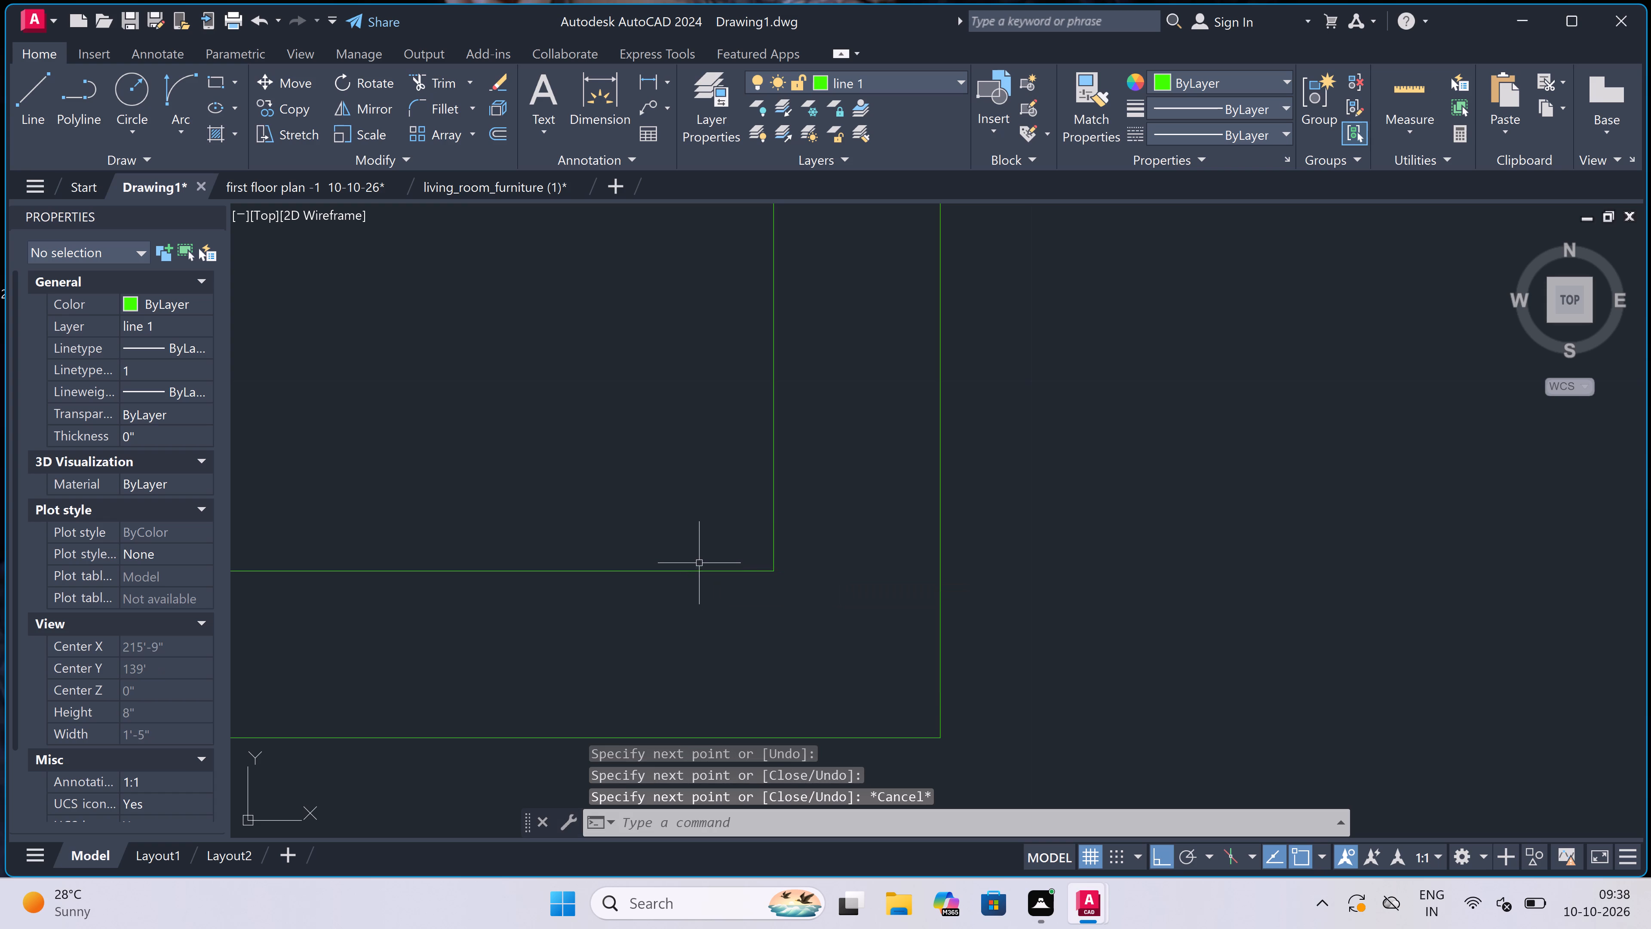
pyautogui.scroll(-7, 699, 563)
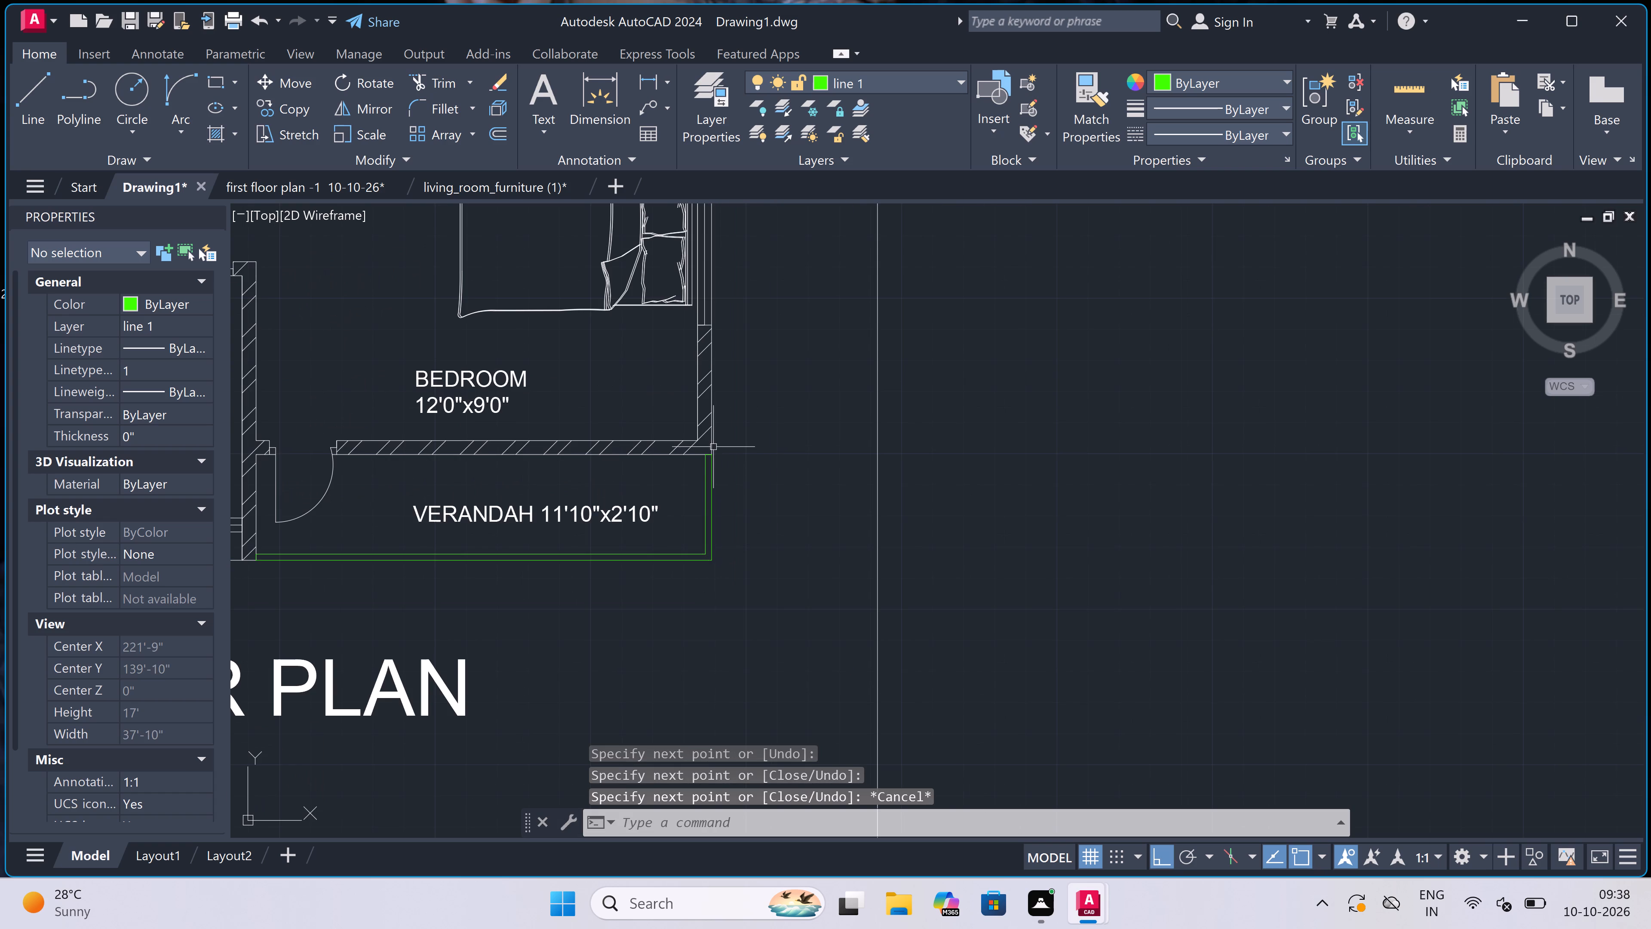
# Erase the short 2" green line on the wall corner at the outer end of the right-hand VERANDAH 11'10"x2'10".
pyautogui.scroll(7, 709, 450)
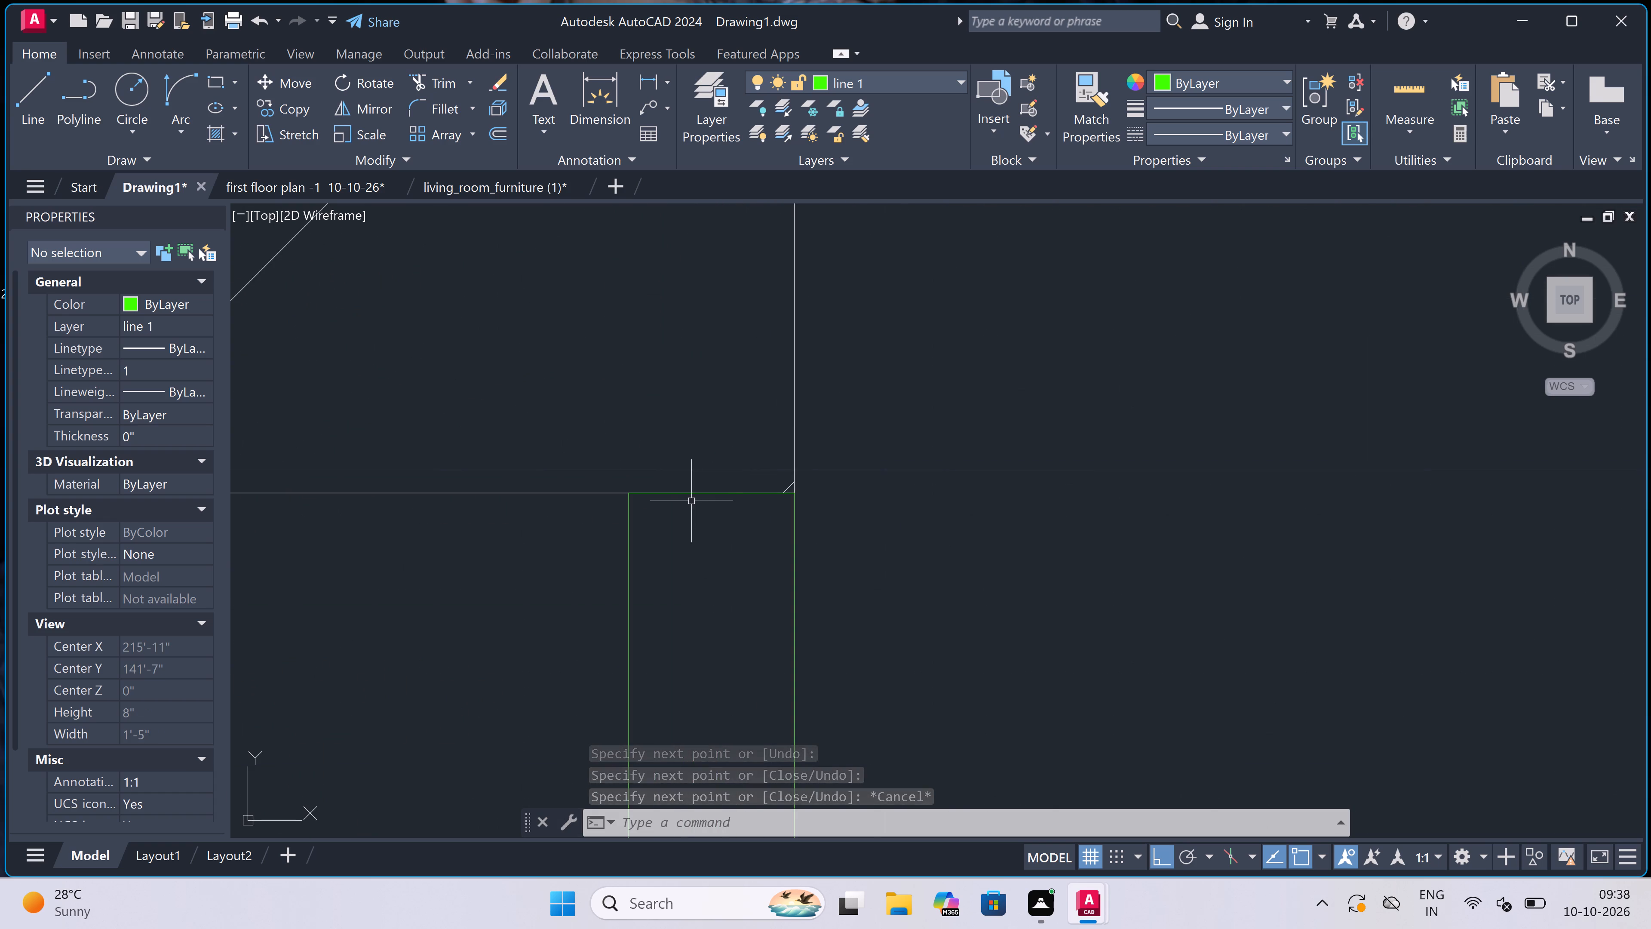
pyautogui.doubleClick(688, 494)
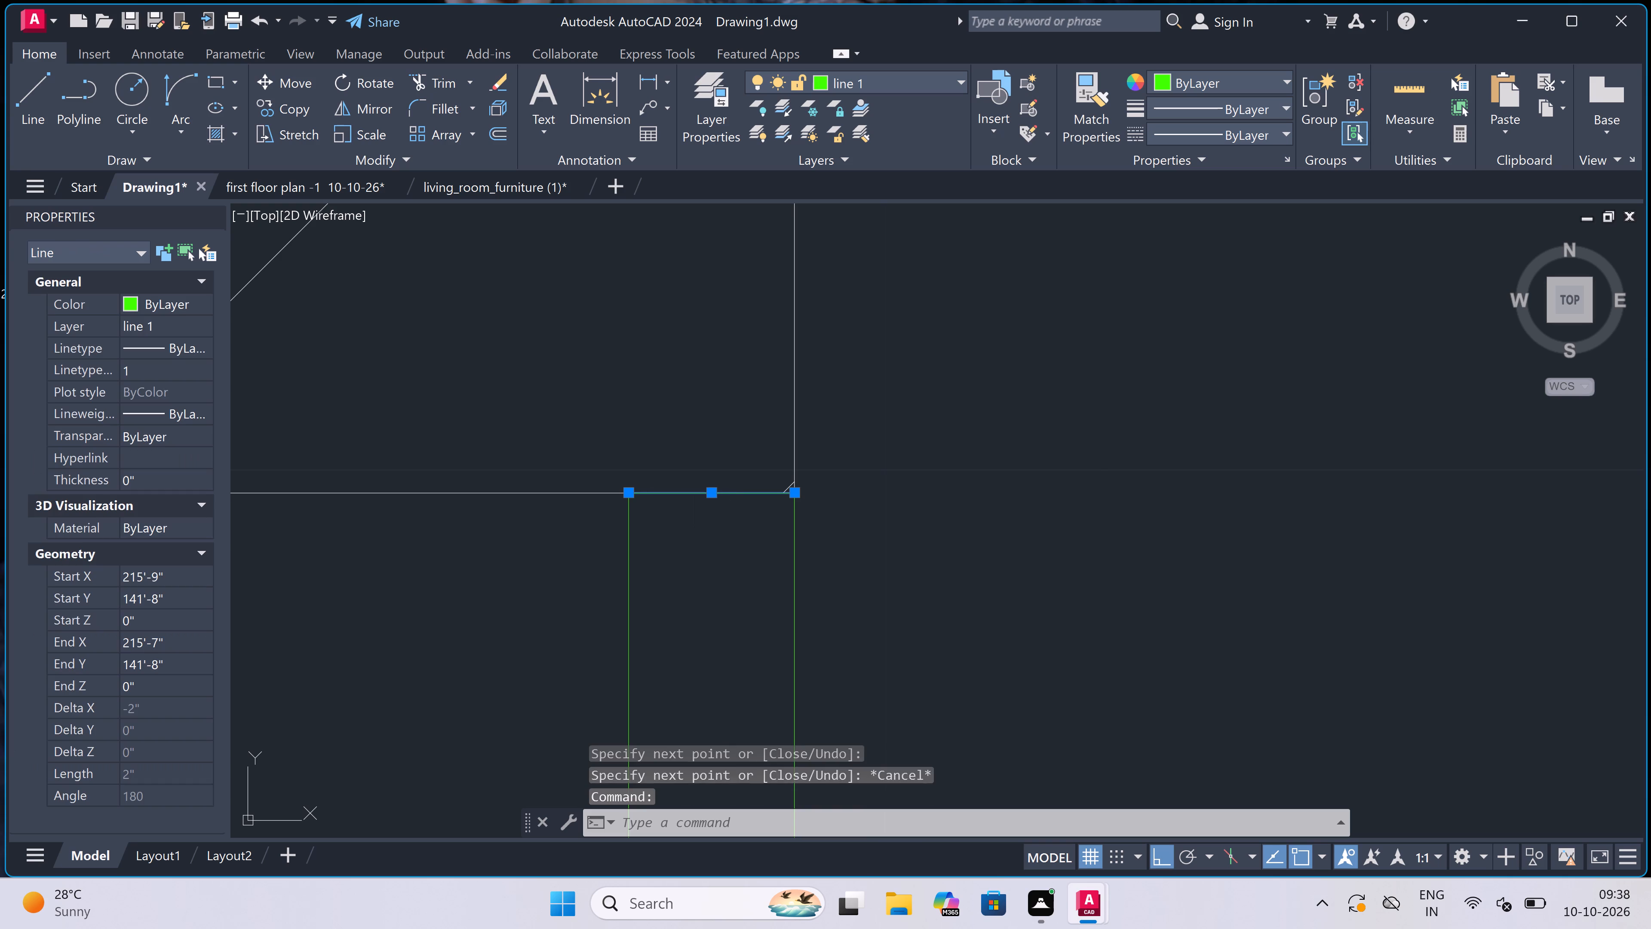
pyautogui.press('Delete')
# Erase the short green line on the outer wall corner of the left-hand verandah beside the FIRST FLOOR PLAN title.
pyautogui.scroll(-4, 735, 437)
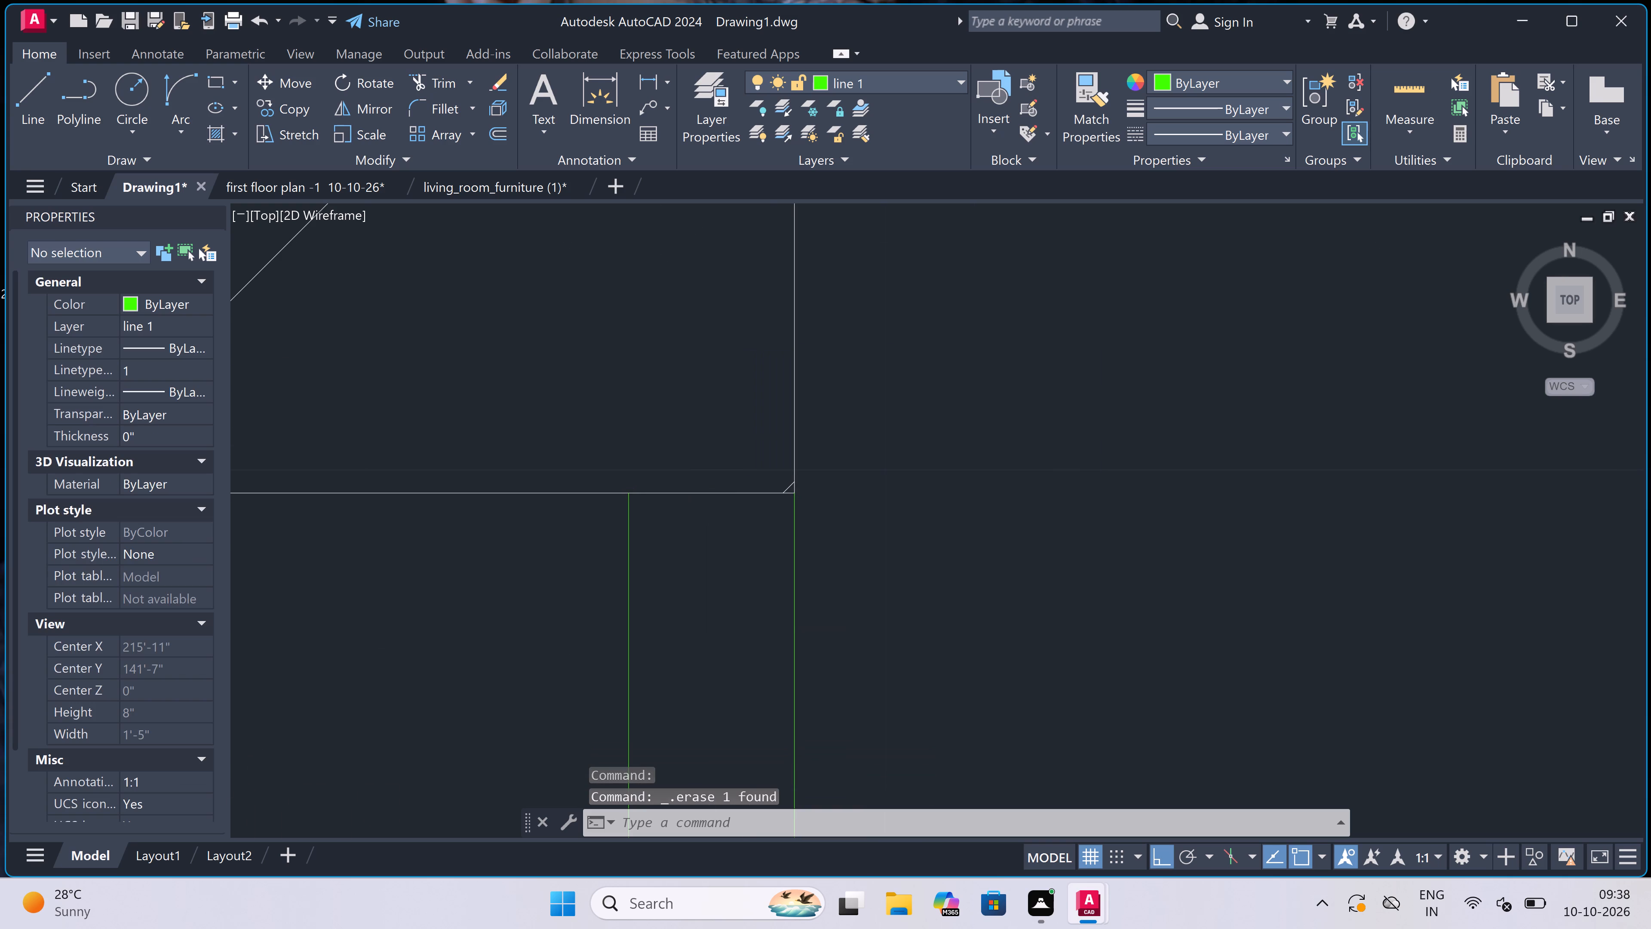
pyautogui.scroll(-7, 735, 437)
pyautogui.scroll(1, 512, 434)
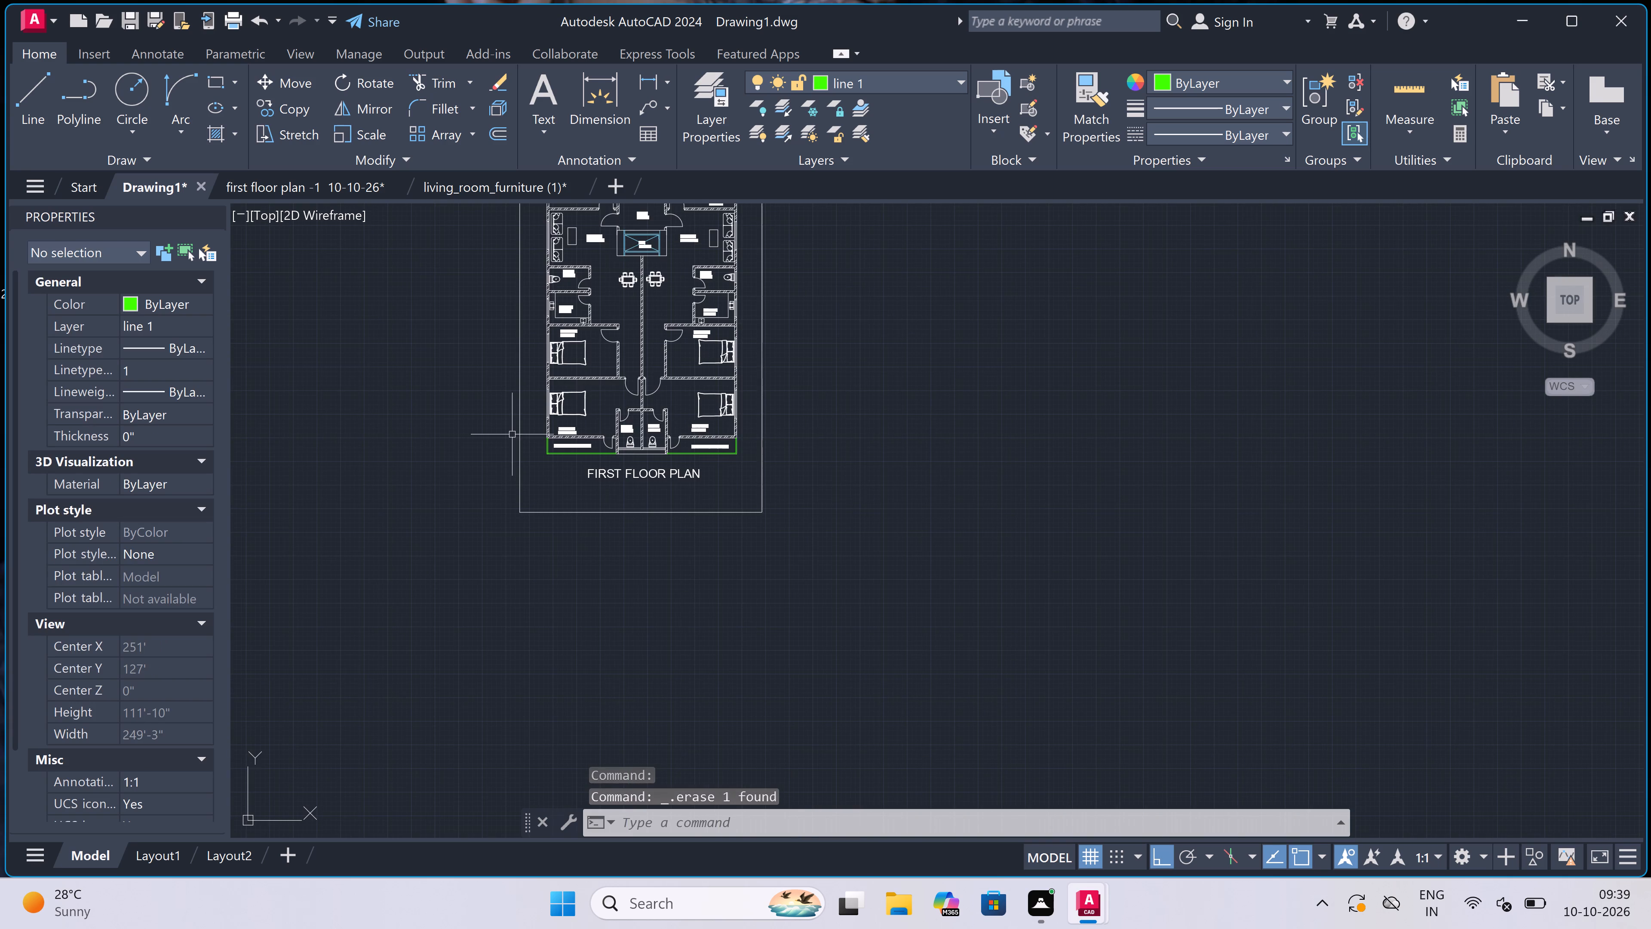
pyautogui.scroll(1, 512, 434)
pyautogui.scroll(6, 603, 443)
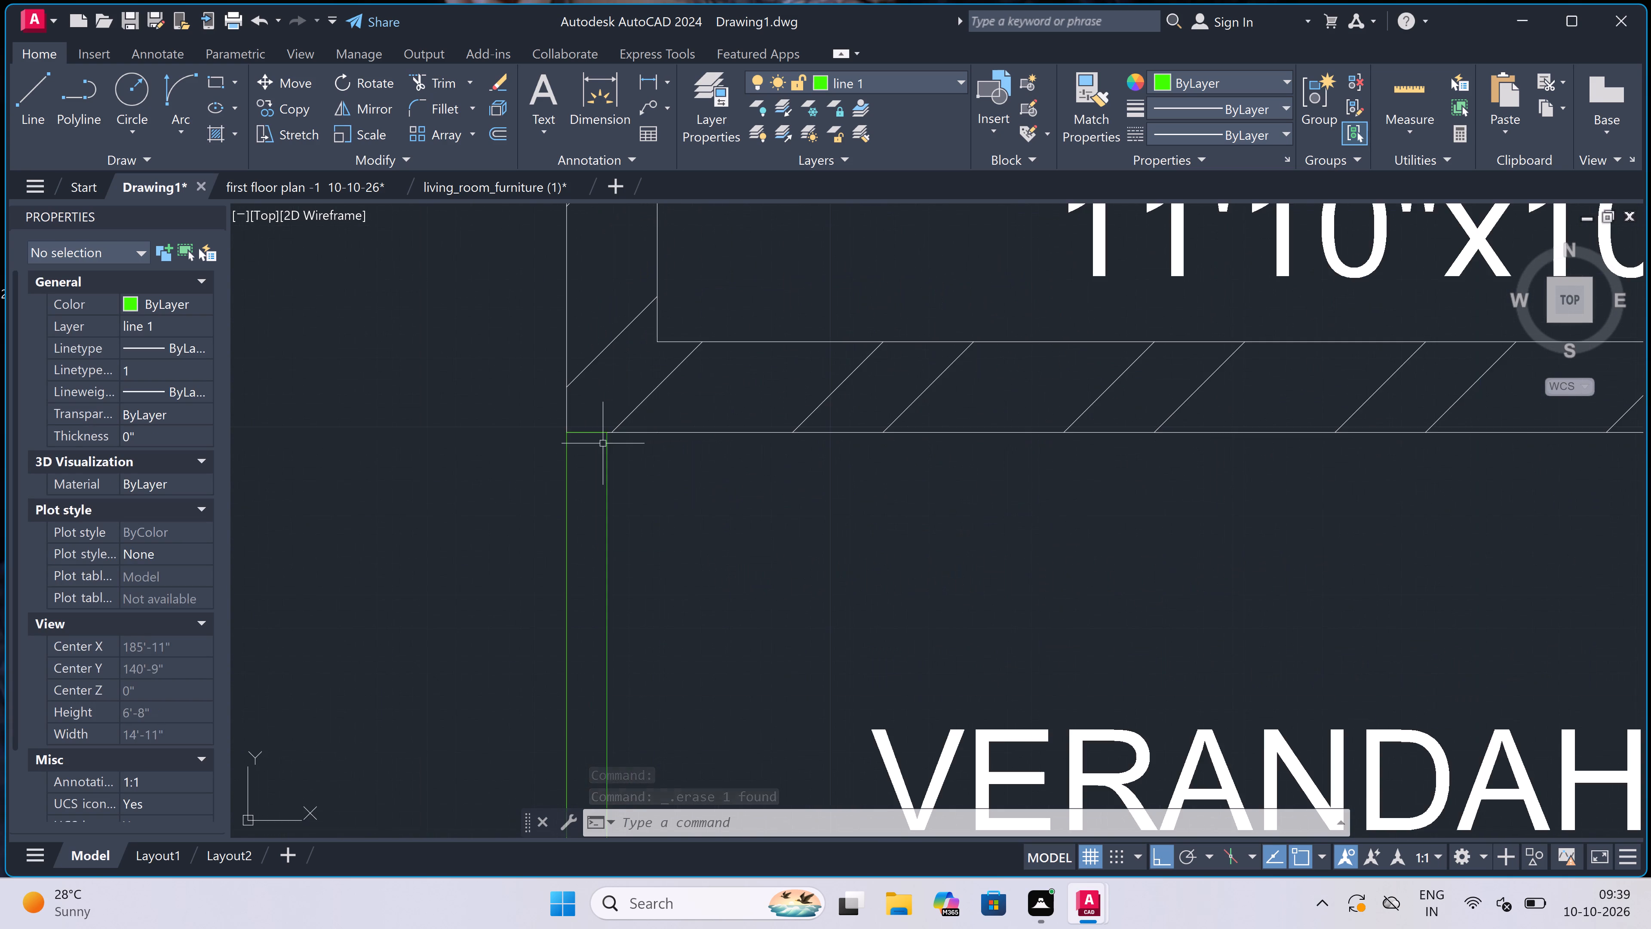
pyautogui.scroll(3, 575, 430)
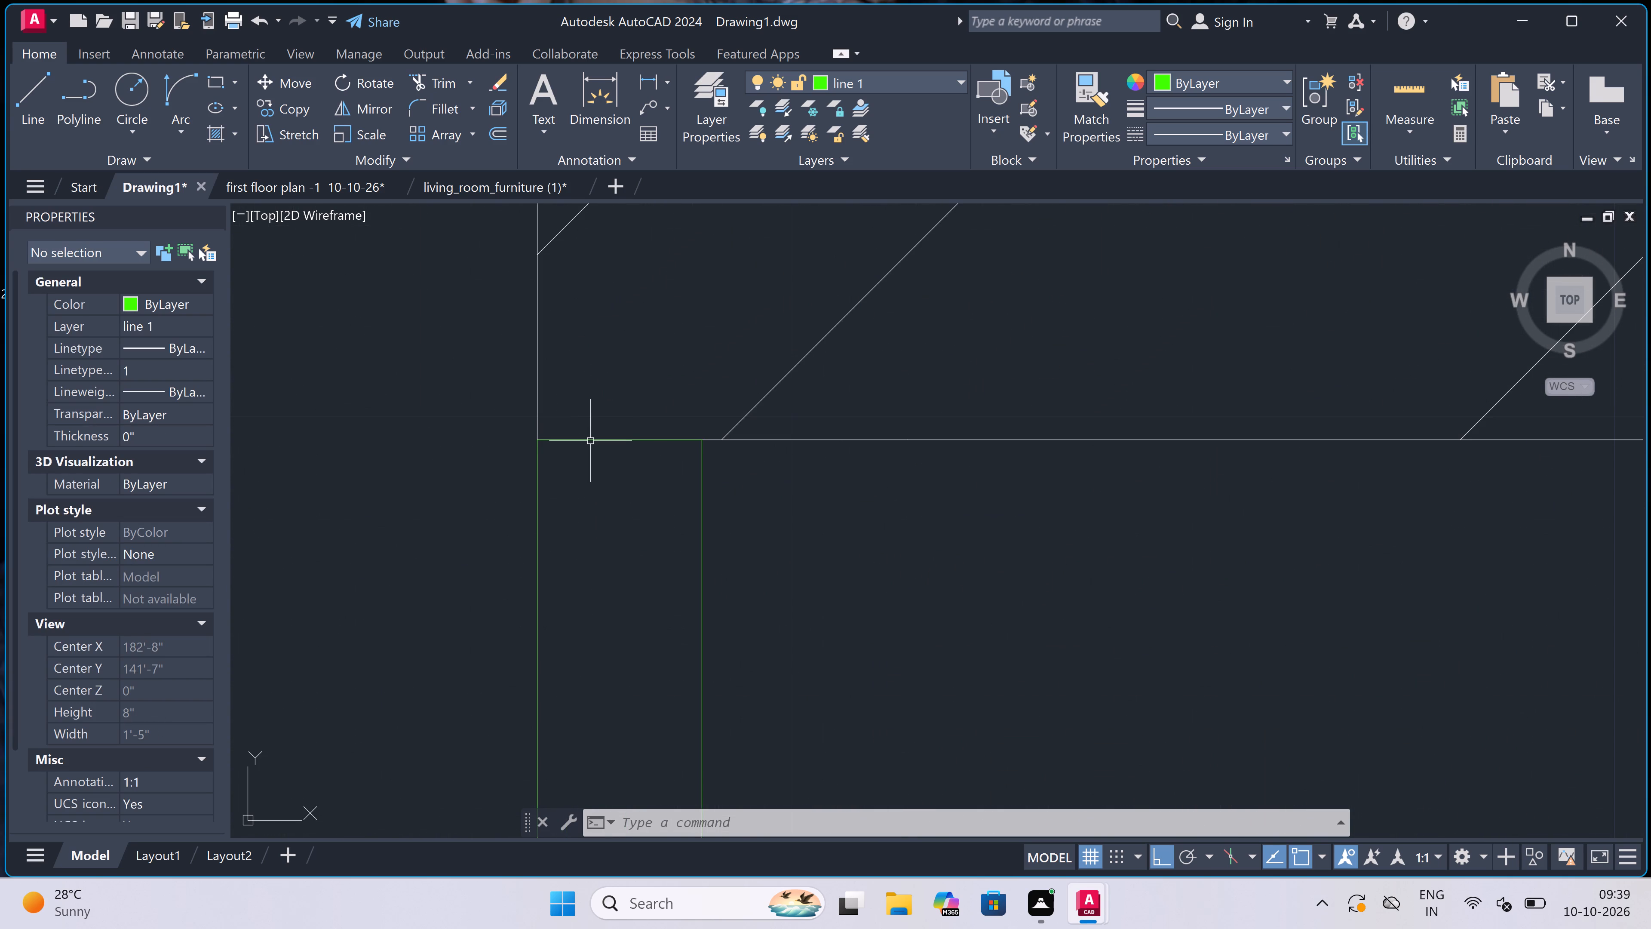
pyautogui.click(590, 441)
pyautogui.press('Delete')
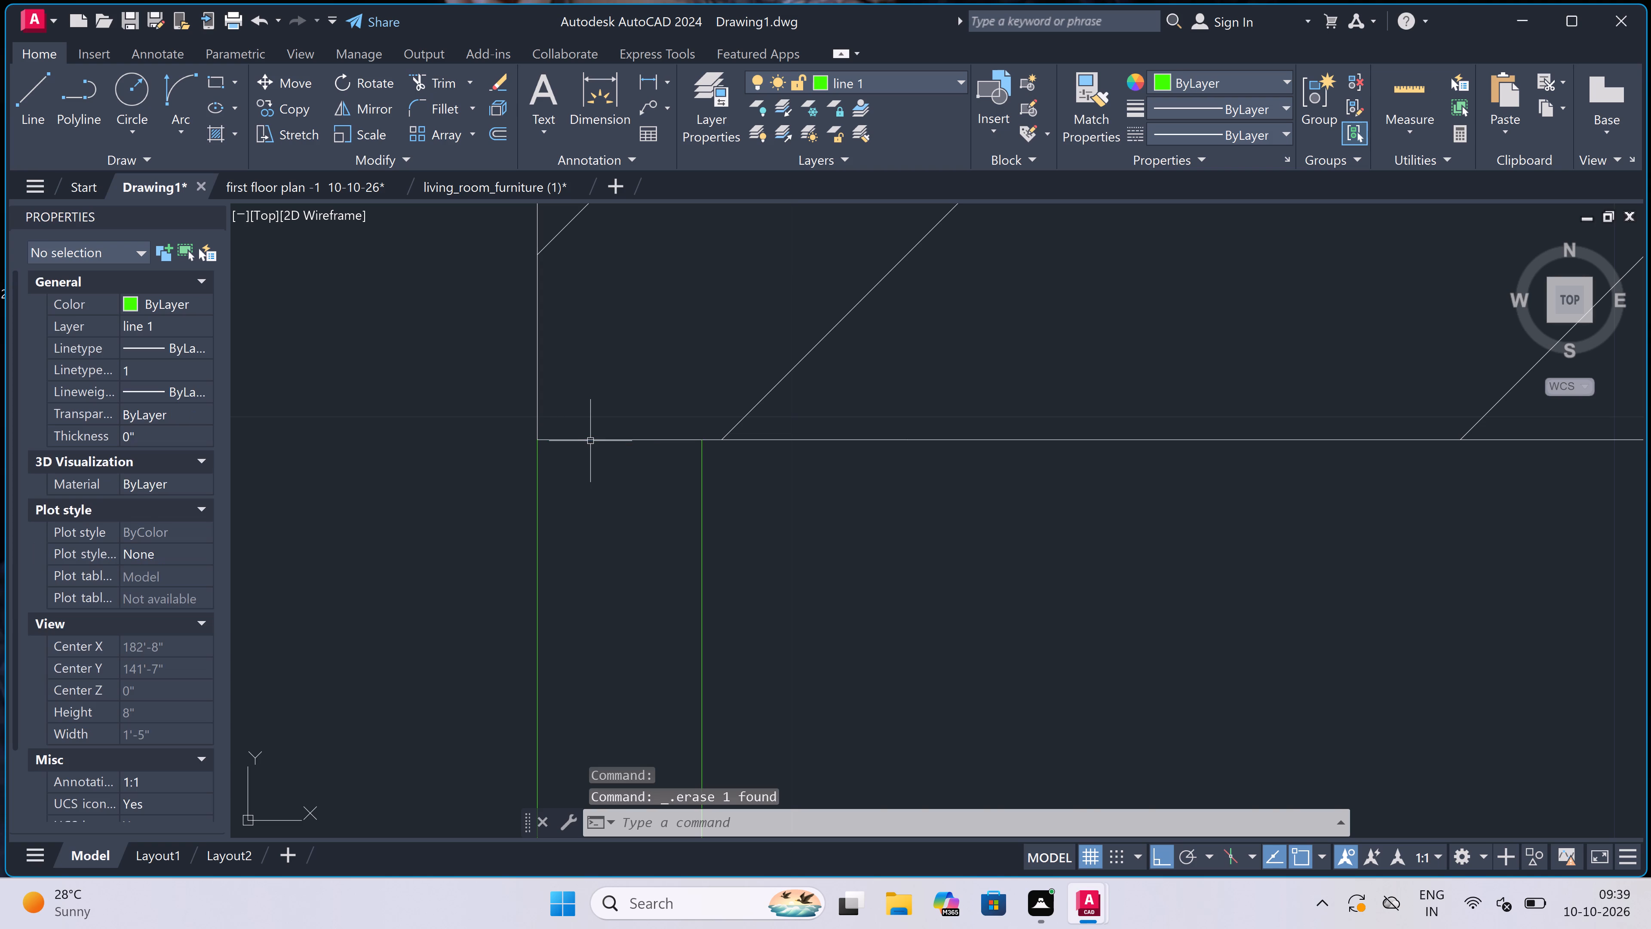
# Erase the short green line on the outer wall corner of the left-hand VERANDAH 12'2"x2'8".
pyautogui.scroll(-17, 592, 442)
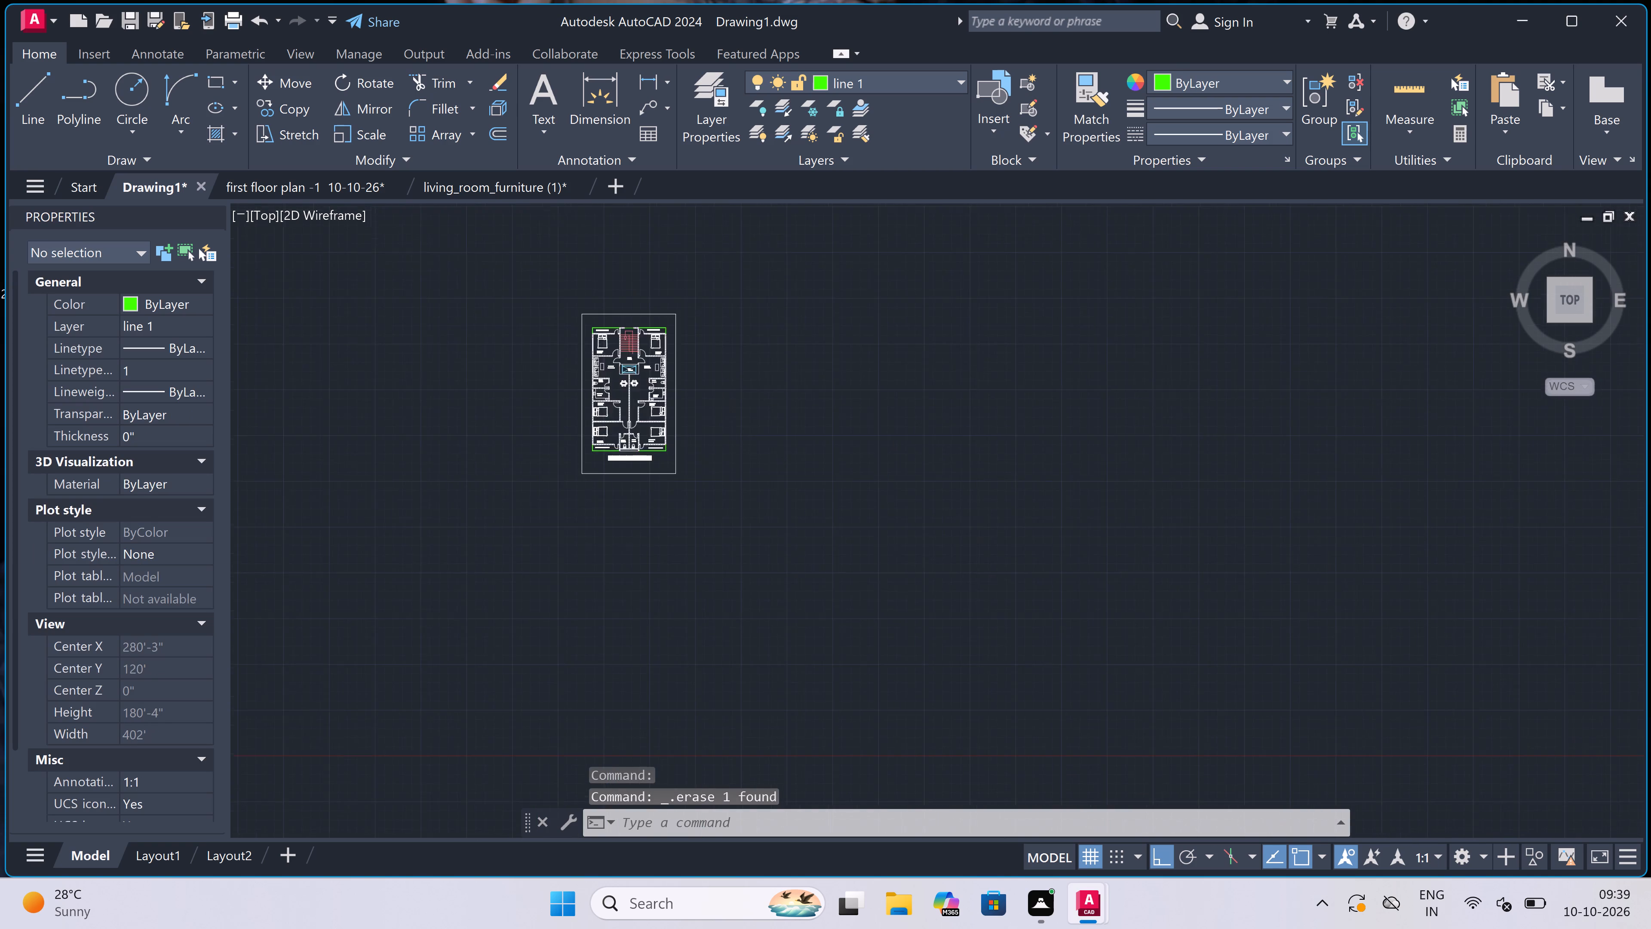
pyautogui.scroll(3, 586, 378)
pyautogui.scroll(4, 614, 352)
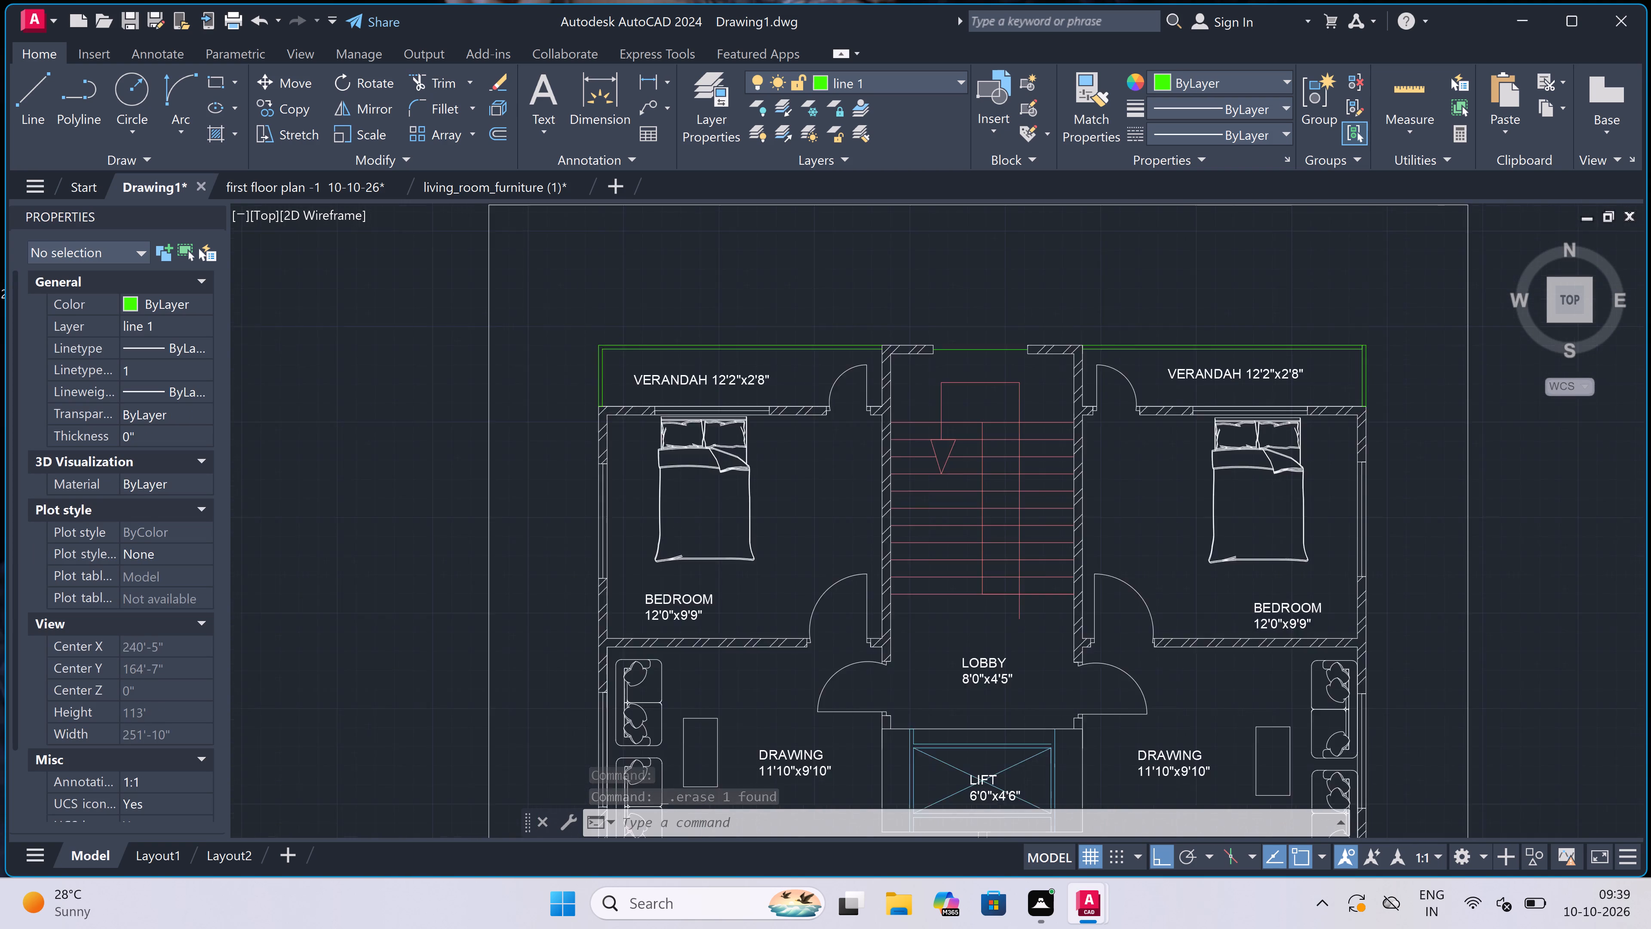
pyautogui.scroll(5, 593, 434)
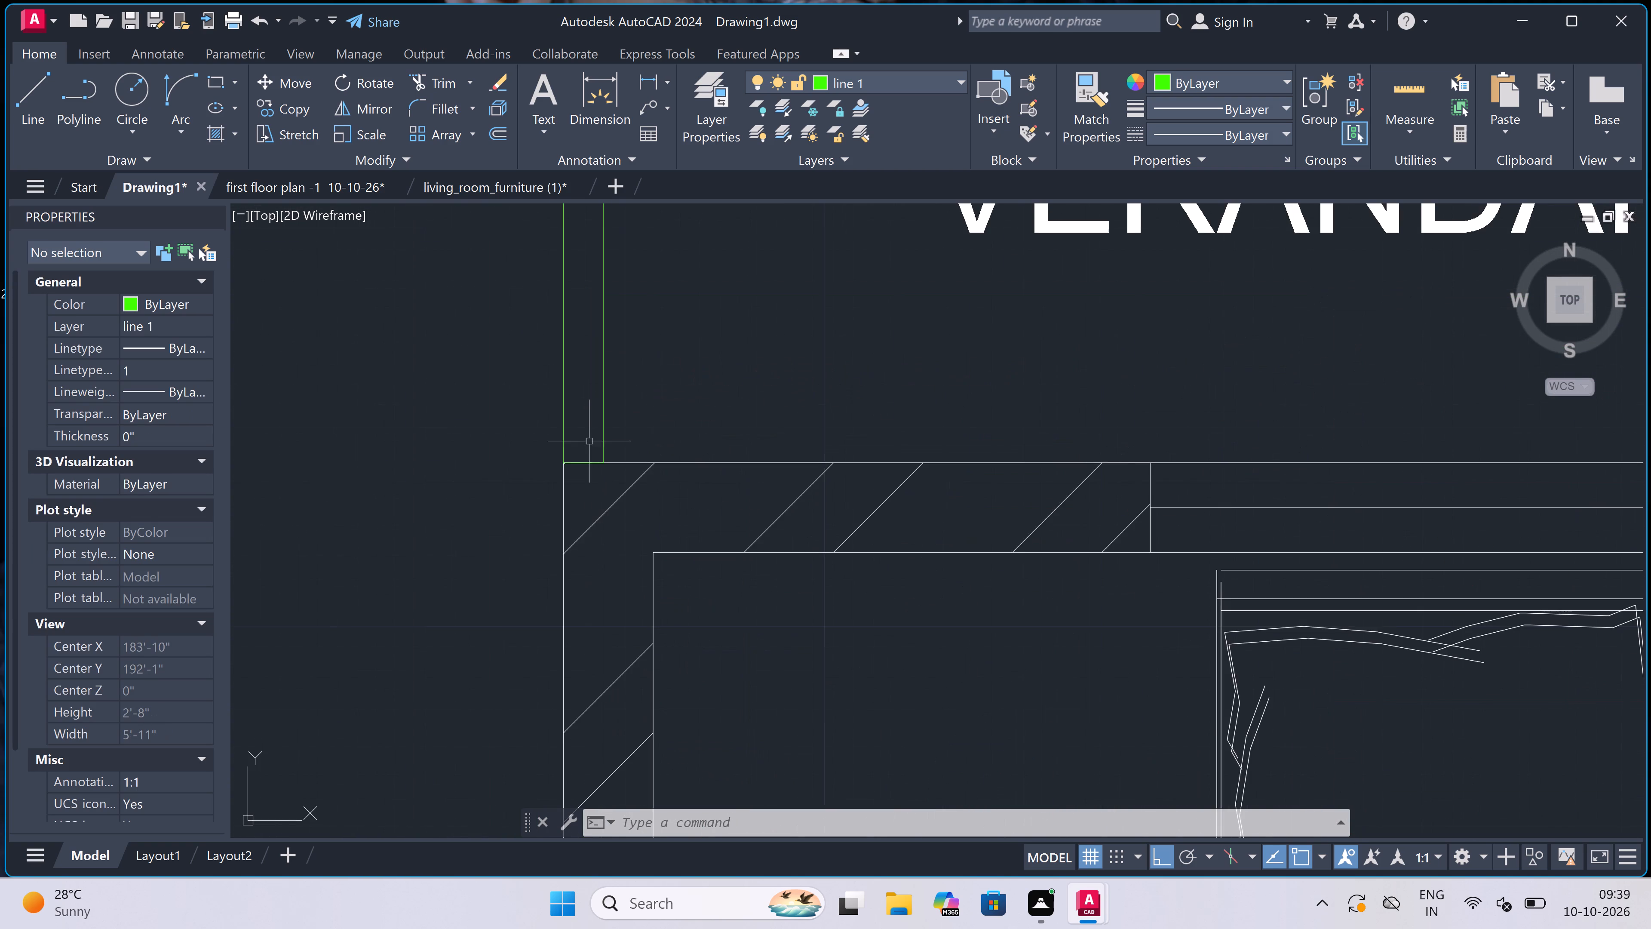
pyautogui.scroll(2, 580, 465)
pyautogui.click(580, 454)
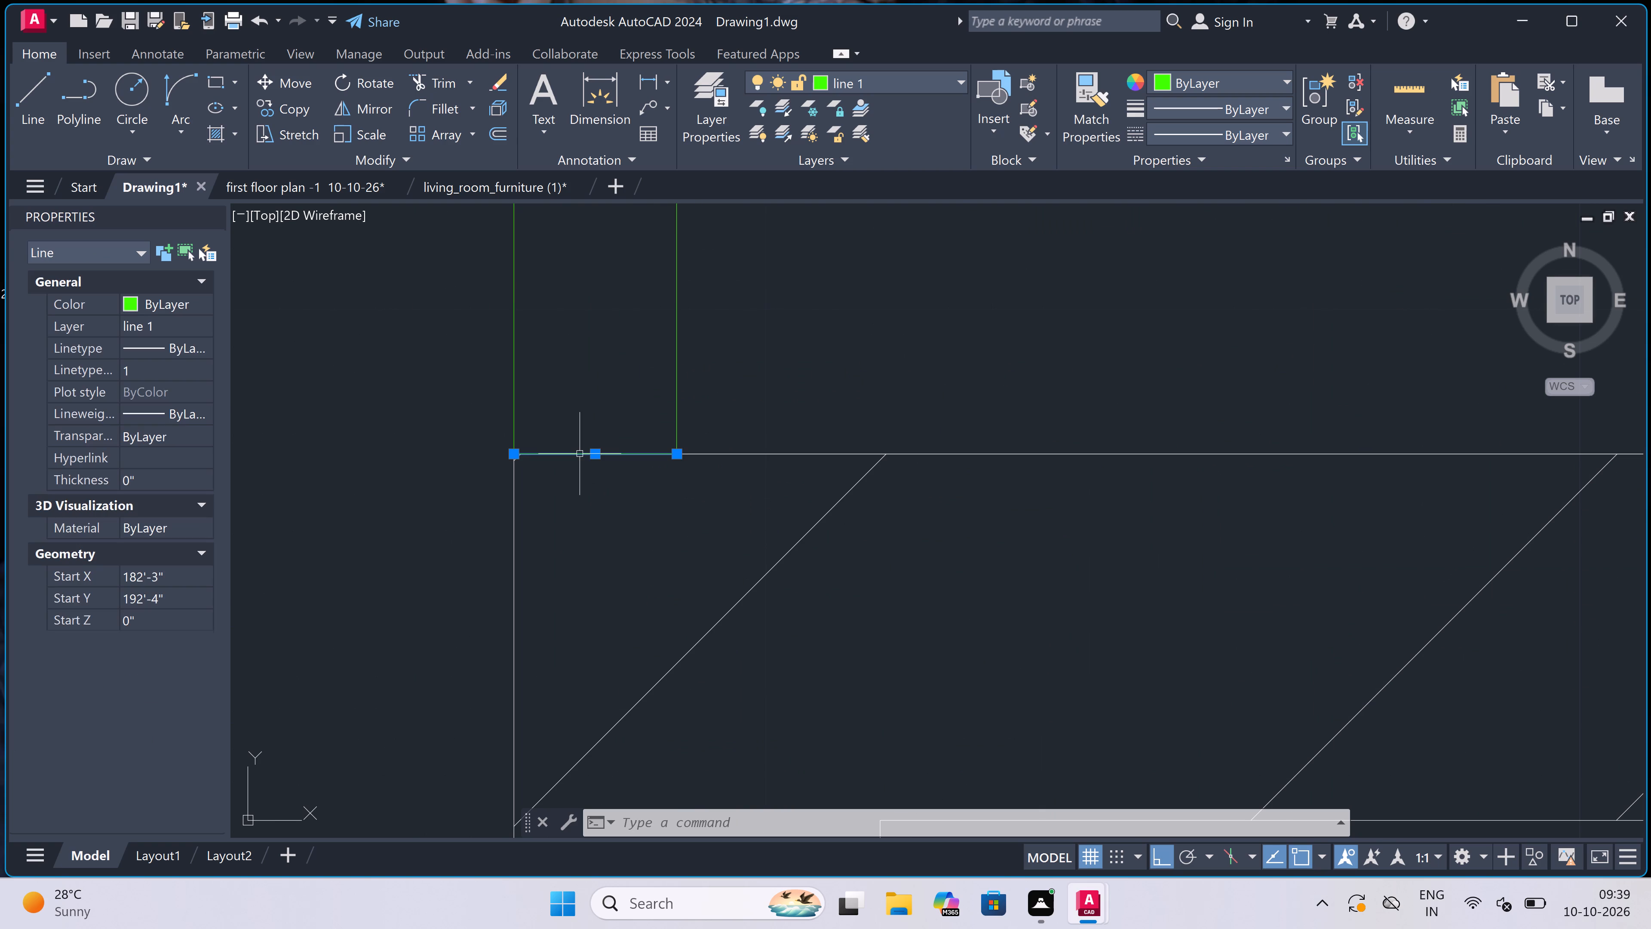
pyautogui.press('Delete')
# Erase the short green line on the outer wall corner of the right-hand VERANDAH 12'2"x2'8".
pyautogui.scroll(-4, 580, 454)
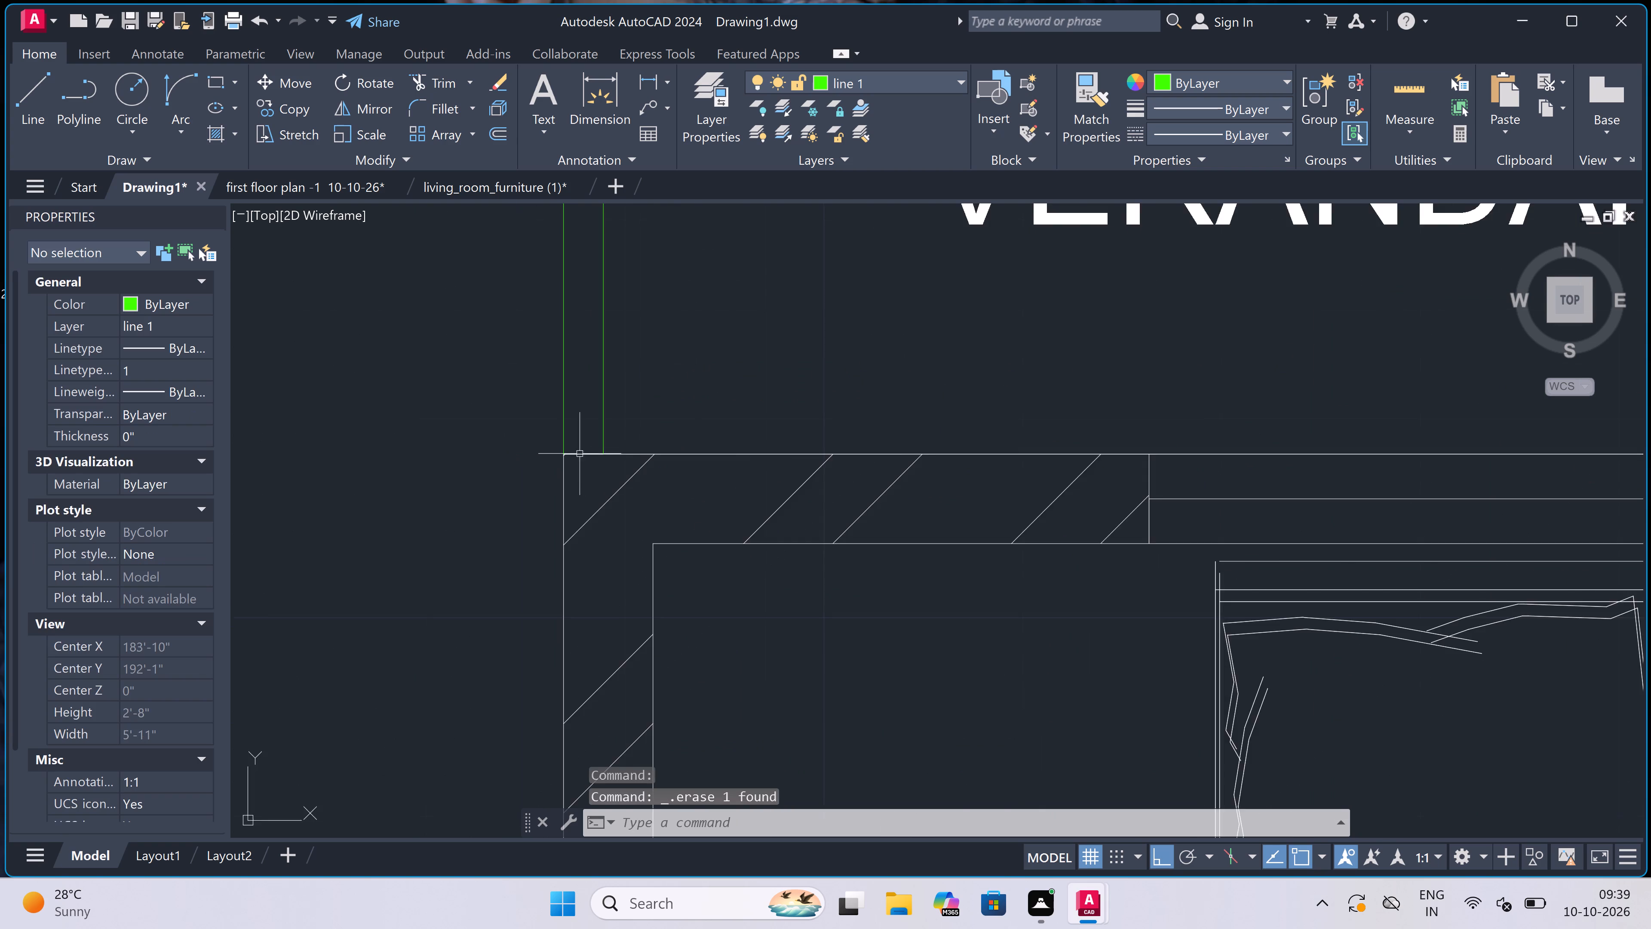
pyautogui.scroll(-7, 580, 454)
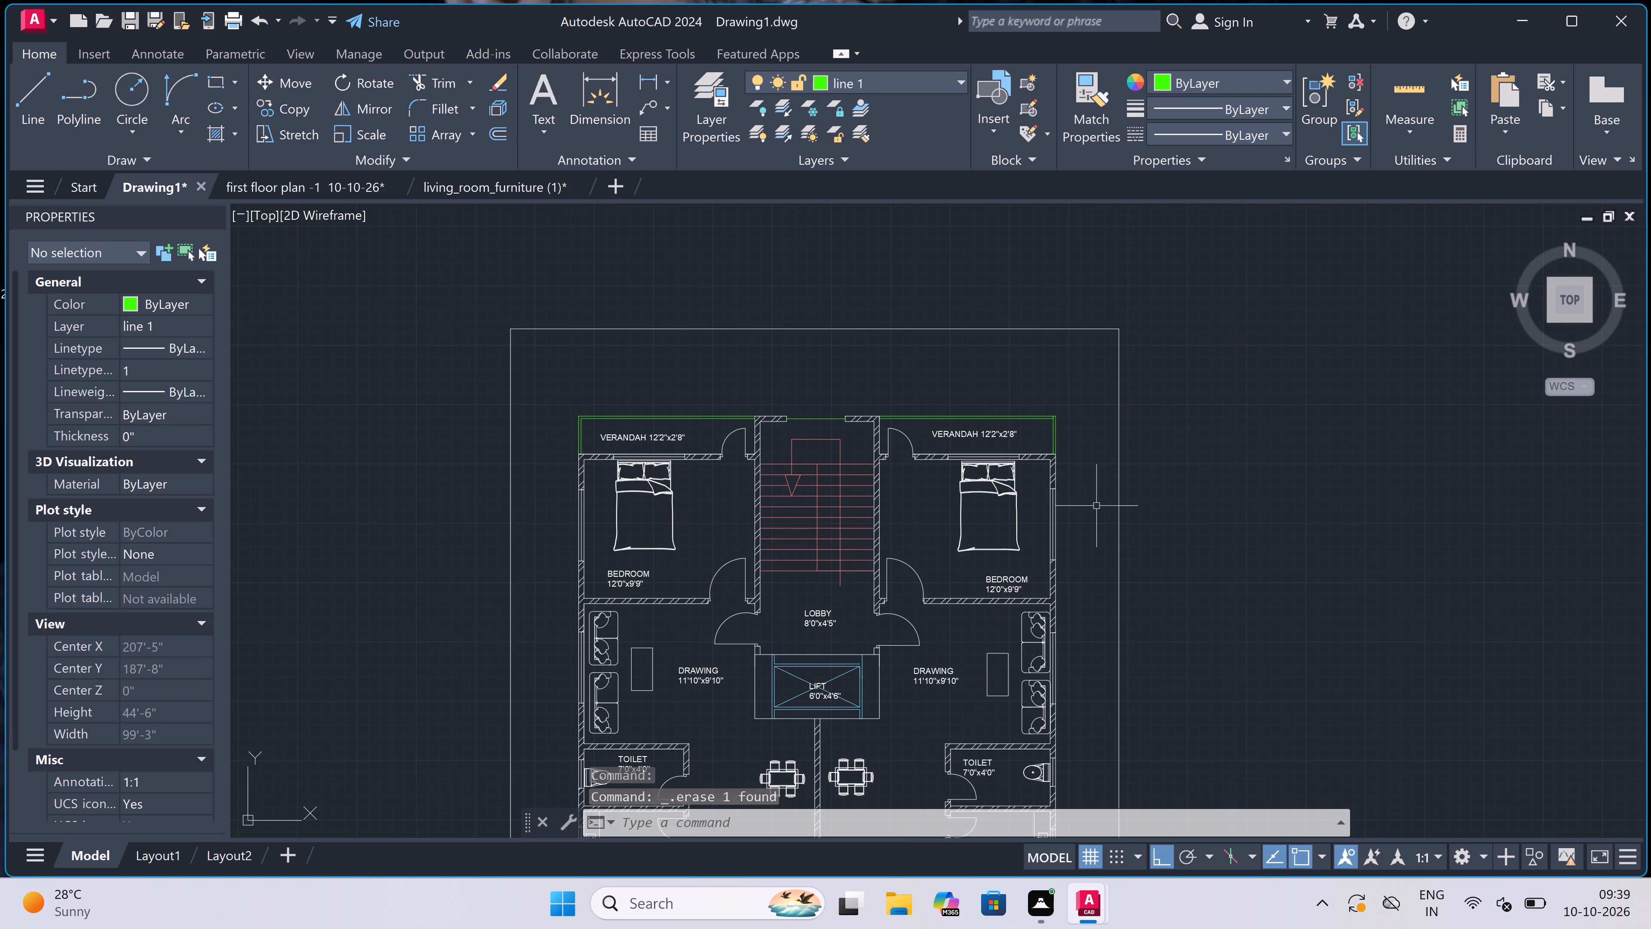
pyautogui.scroll(4, 1085, 469)
pyautogui.scroll(4, 964, 396)
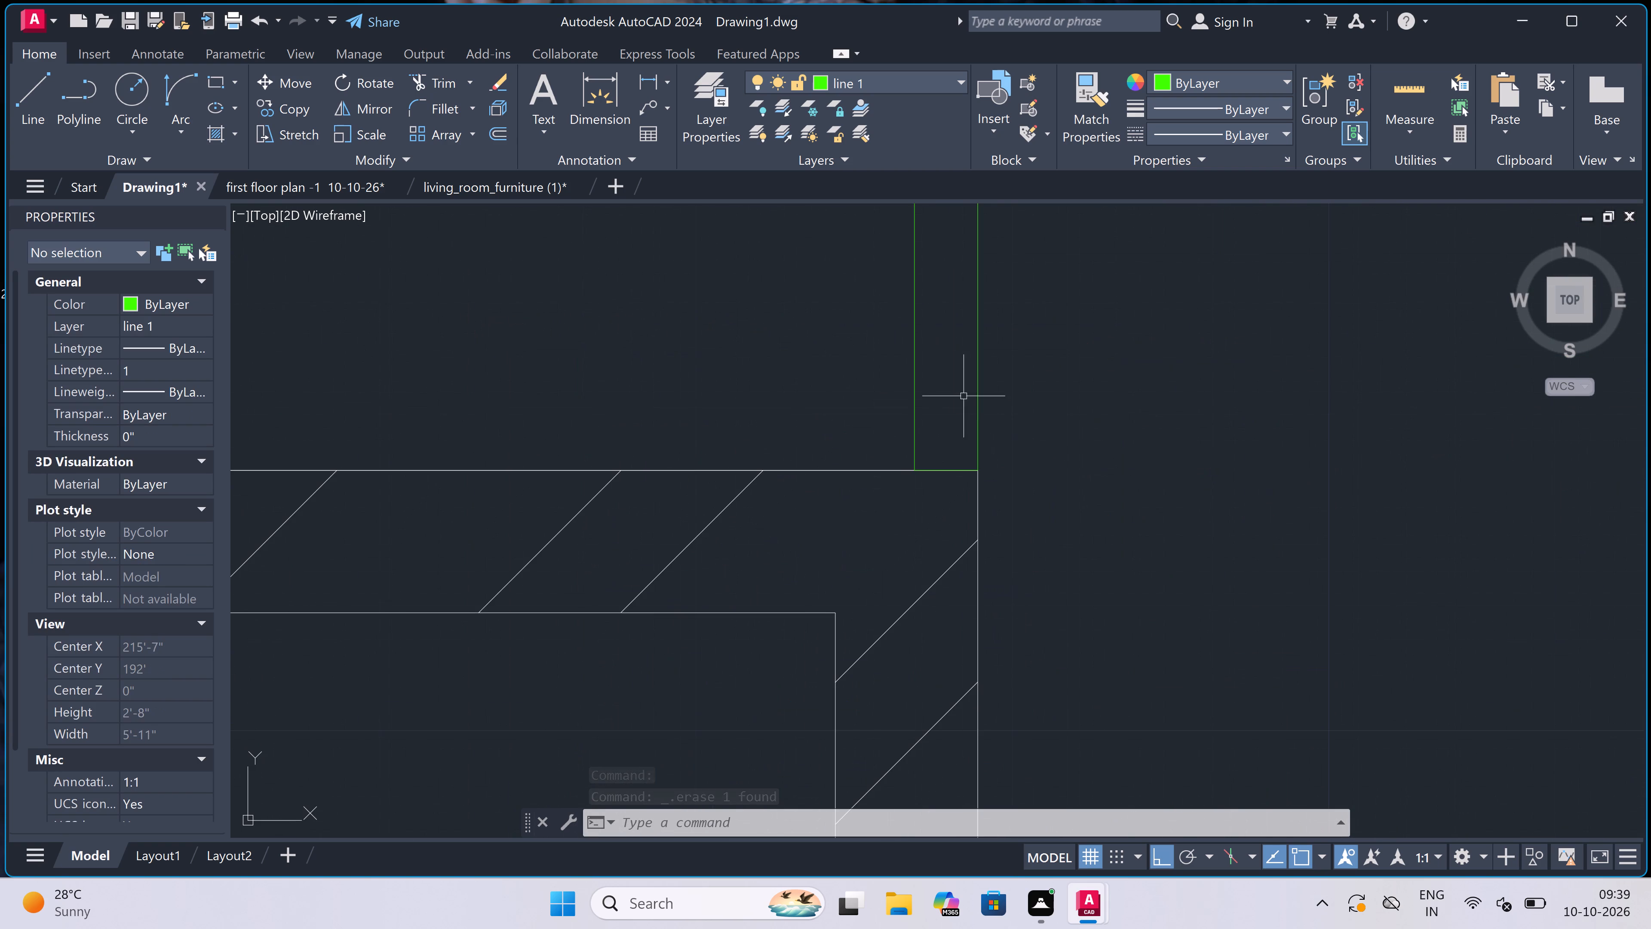
pyautogui.scroll(2, 941, 471)
pyautogui.click(941, 470)
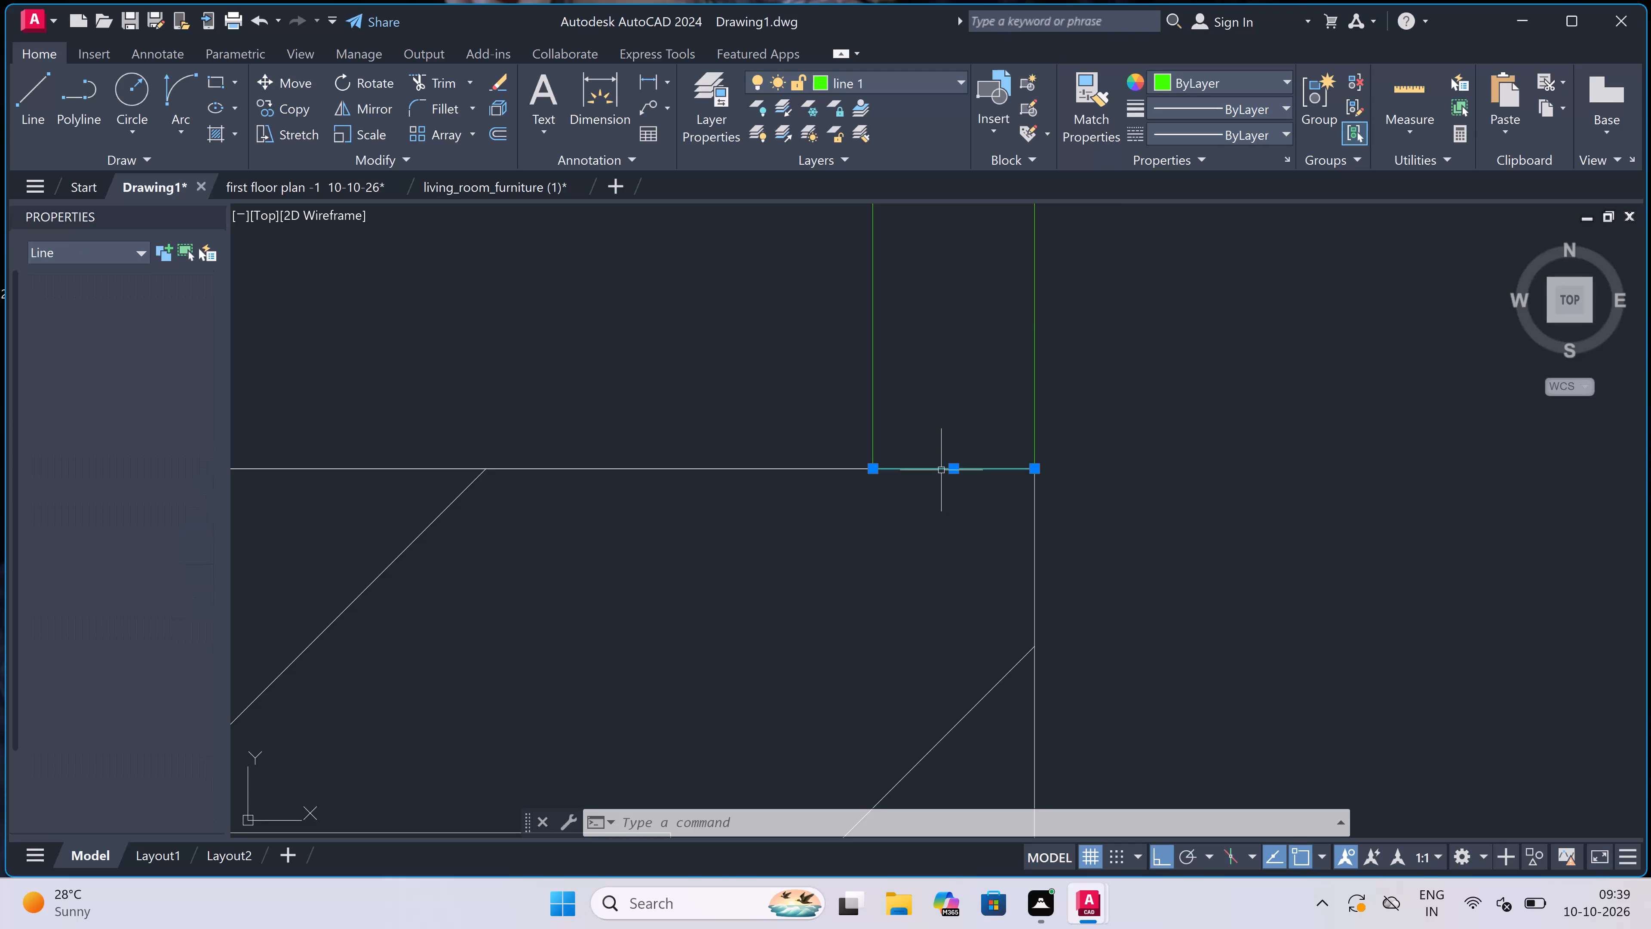
pyautogui.press('Delete')
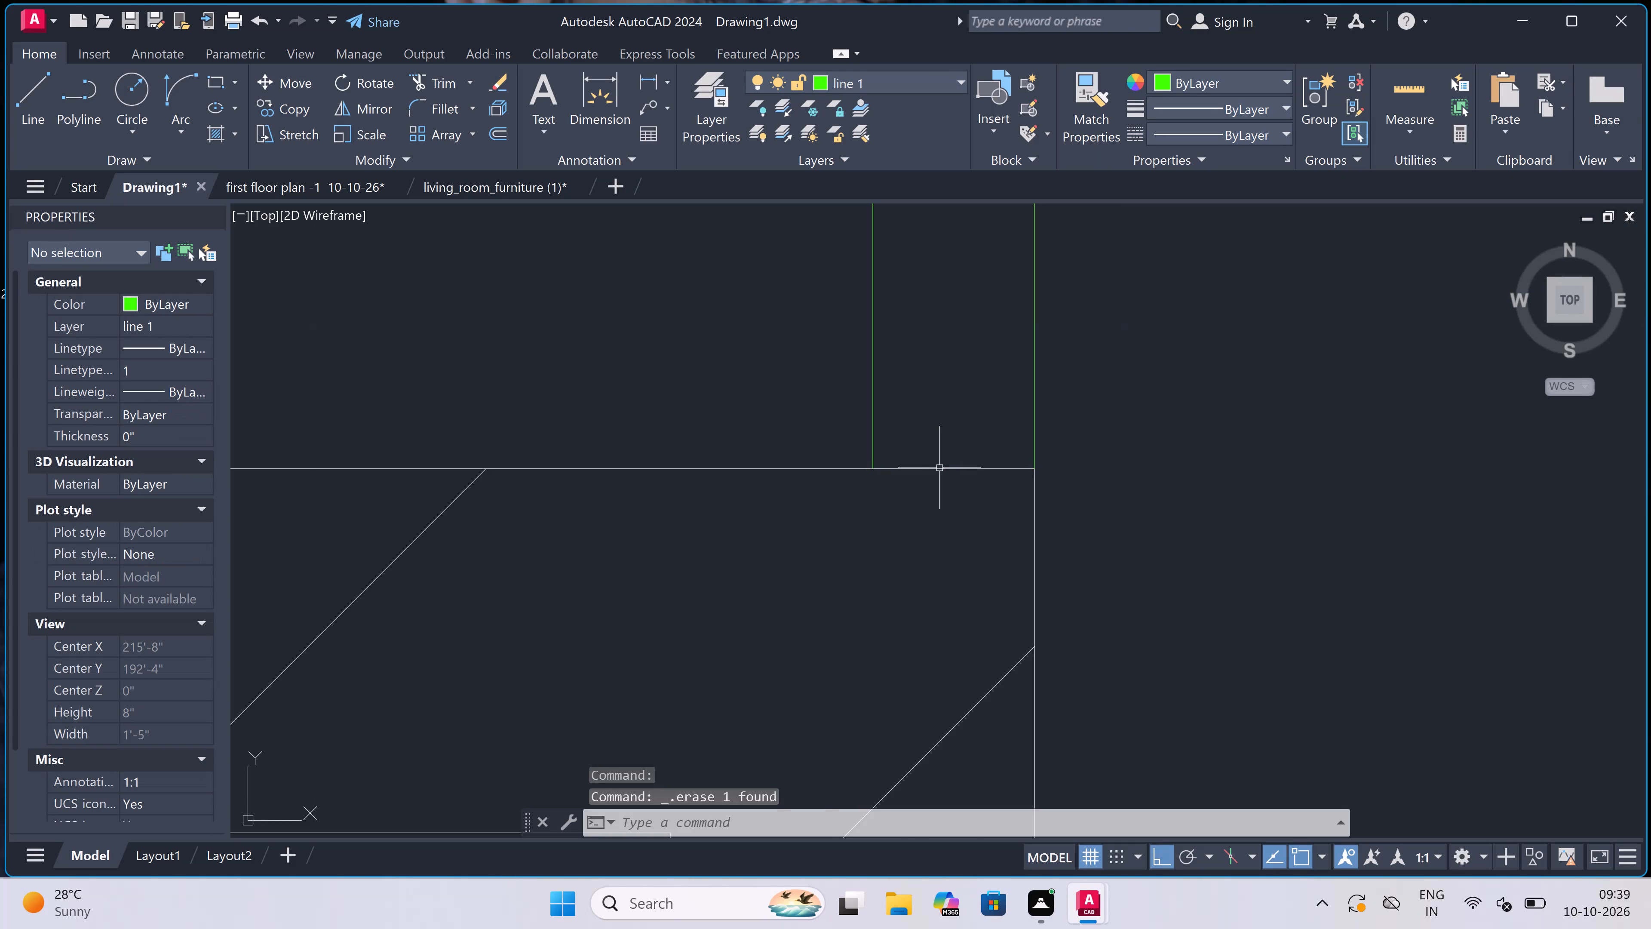
# Trim the inner side line of the right-hand VERANDAH 12'2"x2'8" where it extends past the inner front line at the outer corner.
pyautogui.scroll(-8, 884, 538)
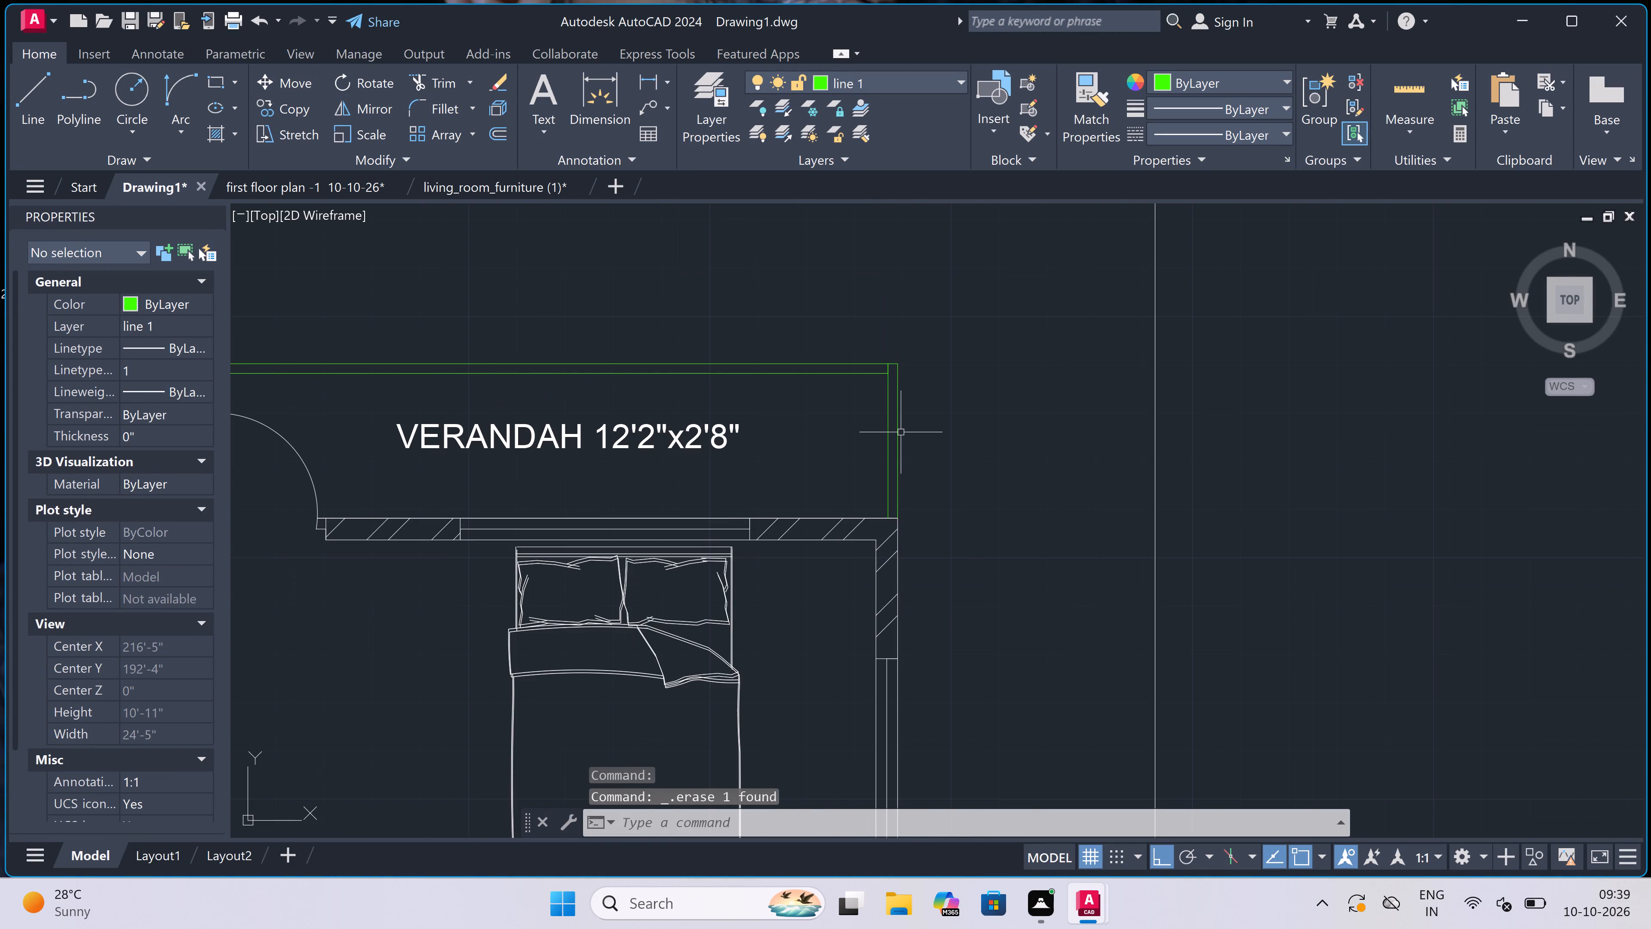
pyautogui.write('tr')
pyautogui.press('space')
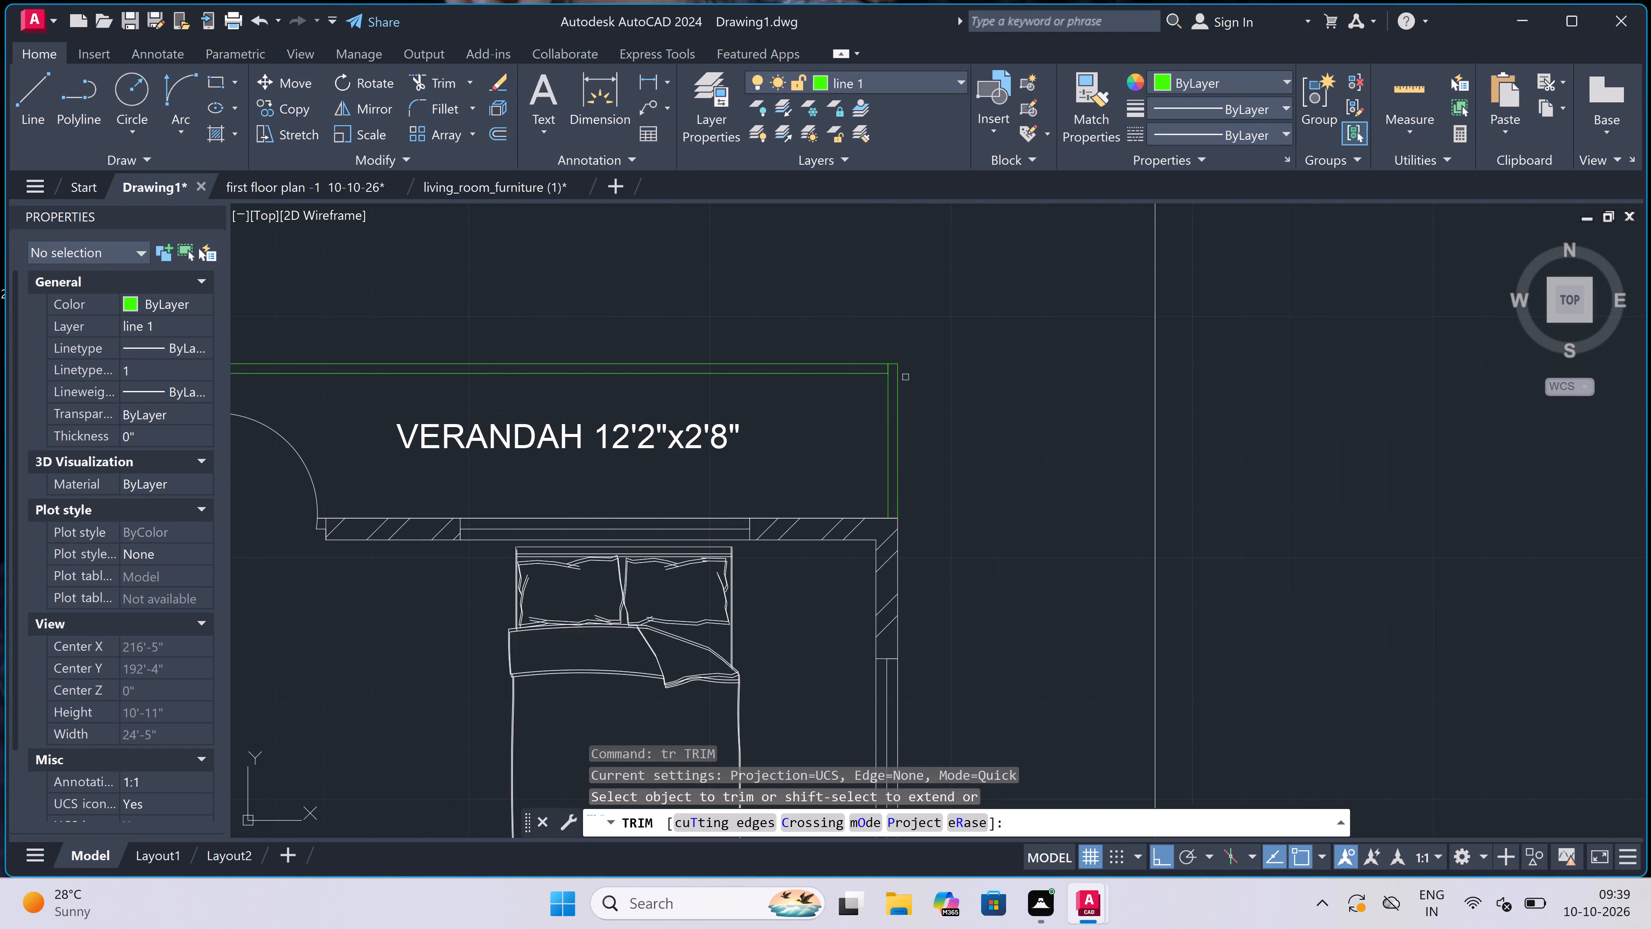
pyautogui.scroll(4, 890, 360)
pyautogui.scroll(1, 858, 423)
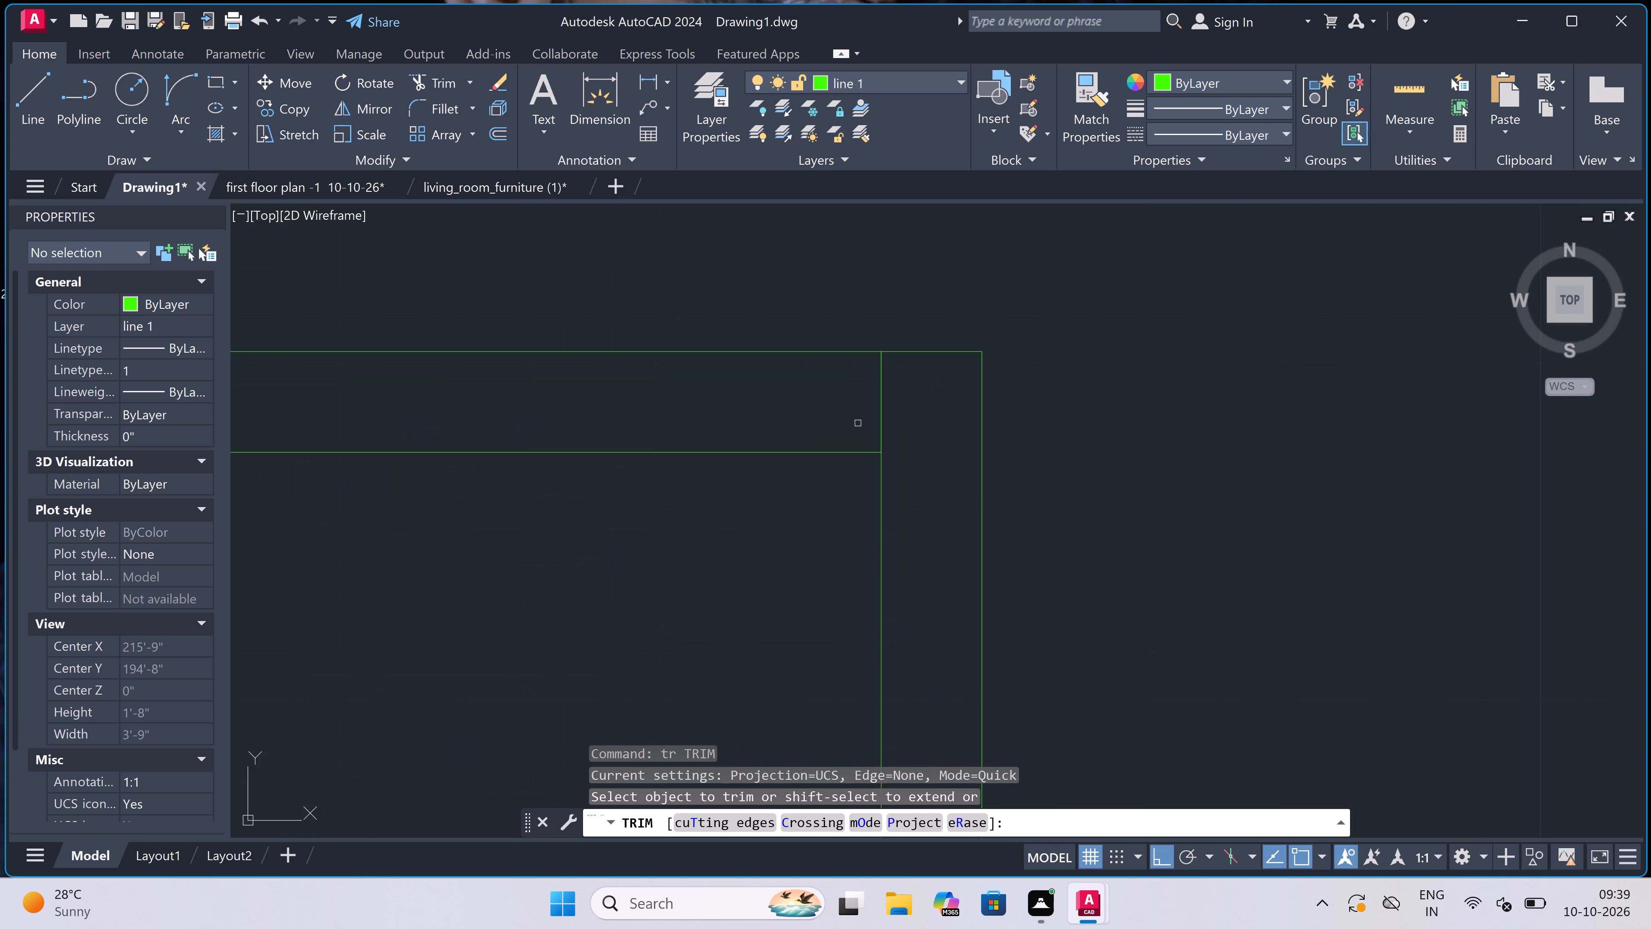
pyautogui.click(858, 418)
pyautogui.doubleClick(886, 409)
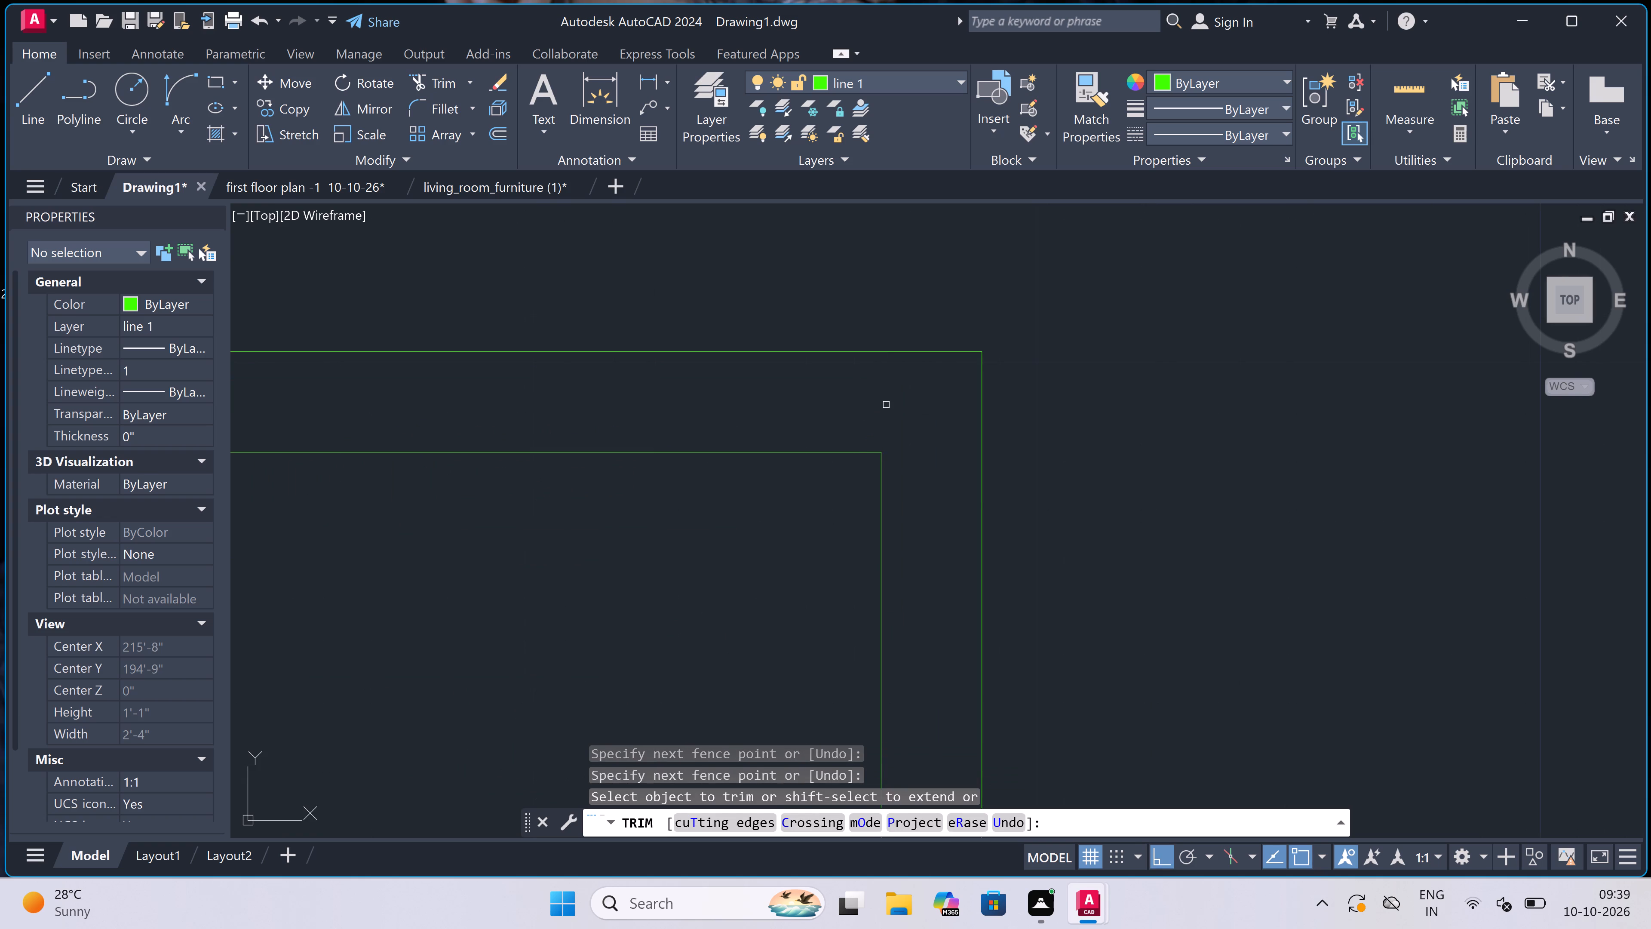
pyautogui.scroll(-7, 887, 403)
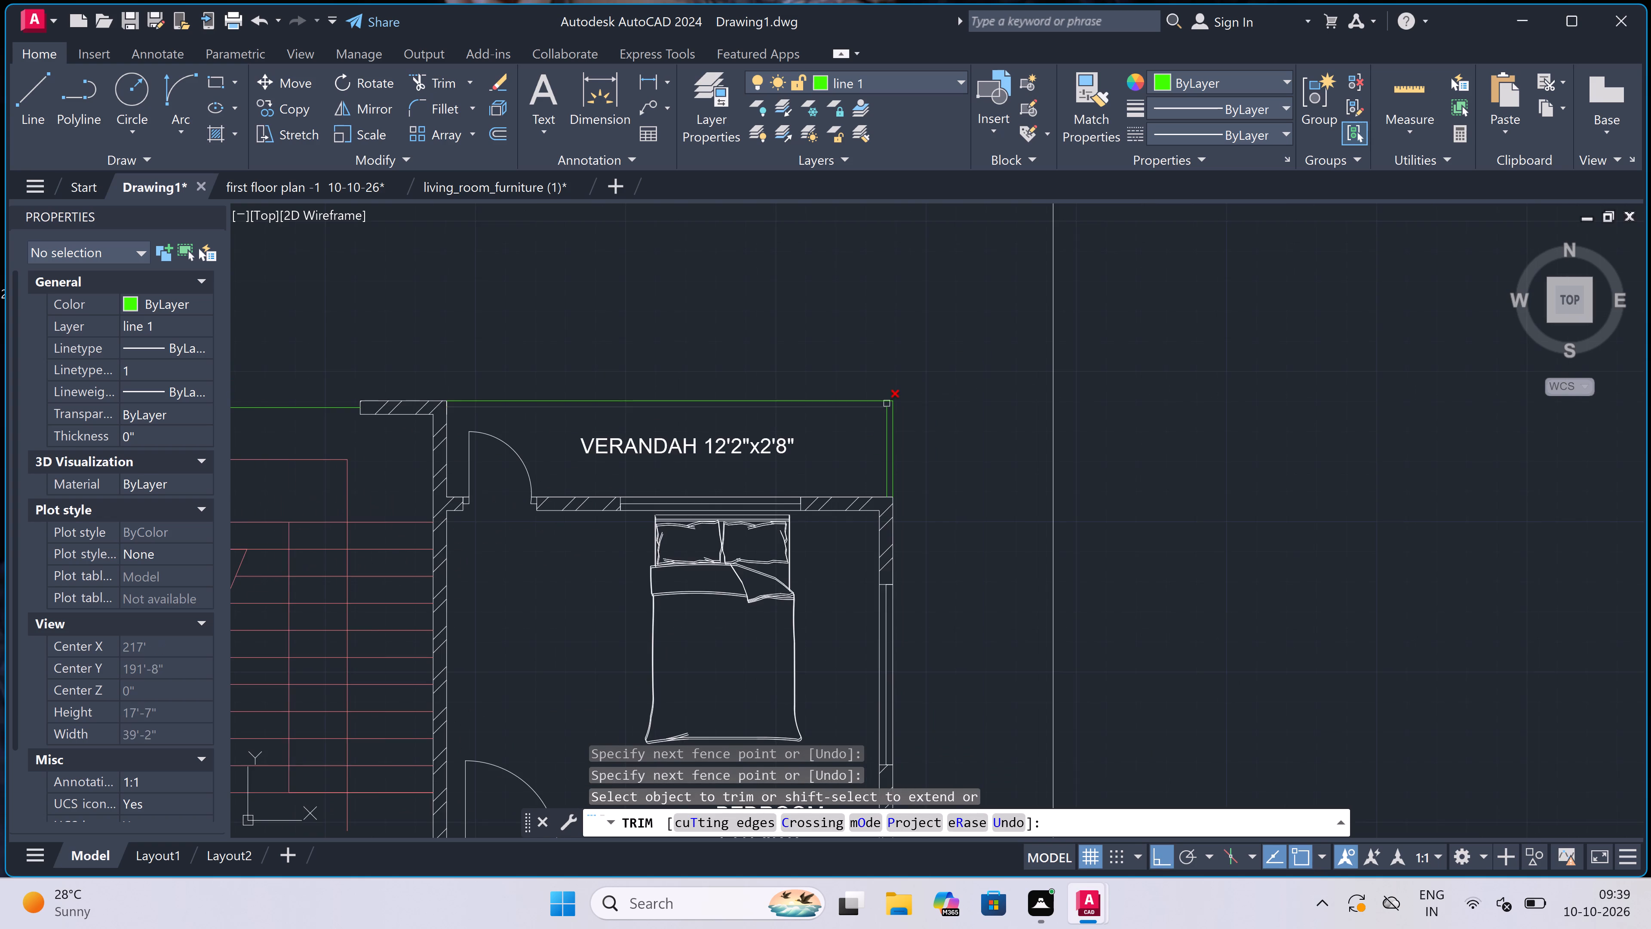
pyautogui.scroll(-2, 887, 403)
pyautogui.scroll(-3, 839, 409)
pyautogui.press('Escape')
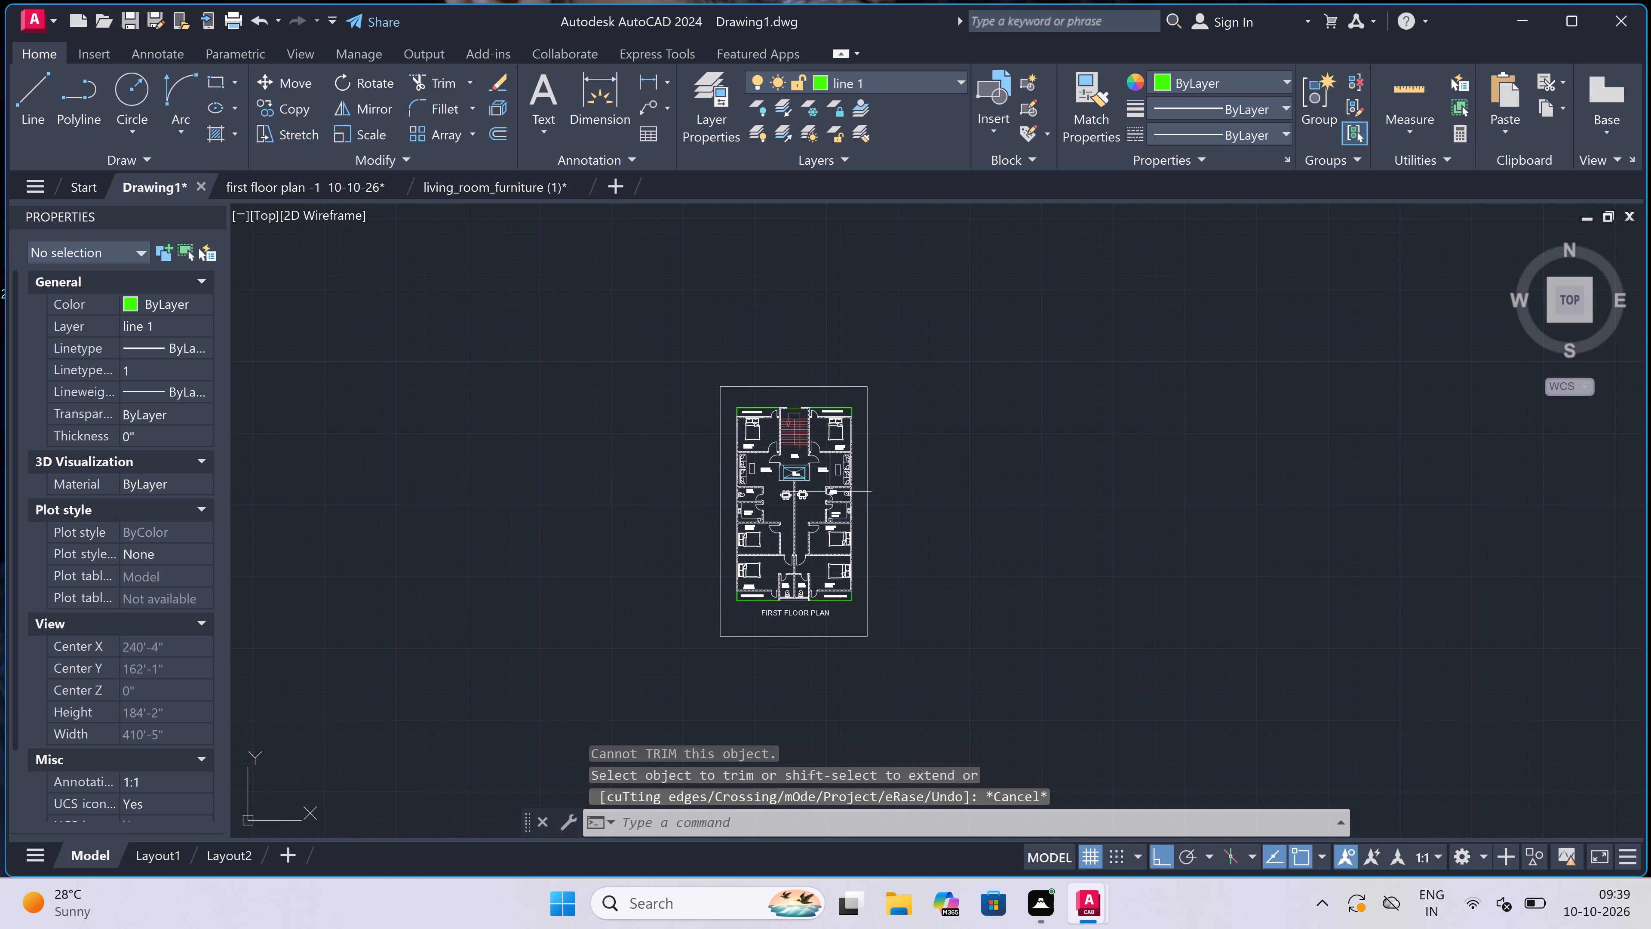
# Examine the first floor plan, checking the lobby, lift, drawing rooms and verandahs in both units.
pyautogui.scroll(3, 825, 476)
pyautogui.scroll(1, 733, 430)
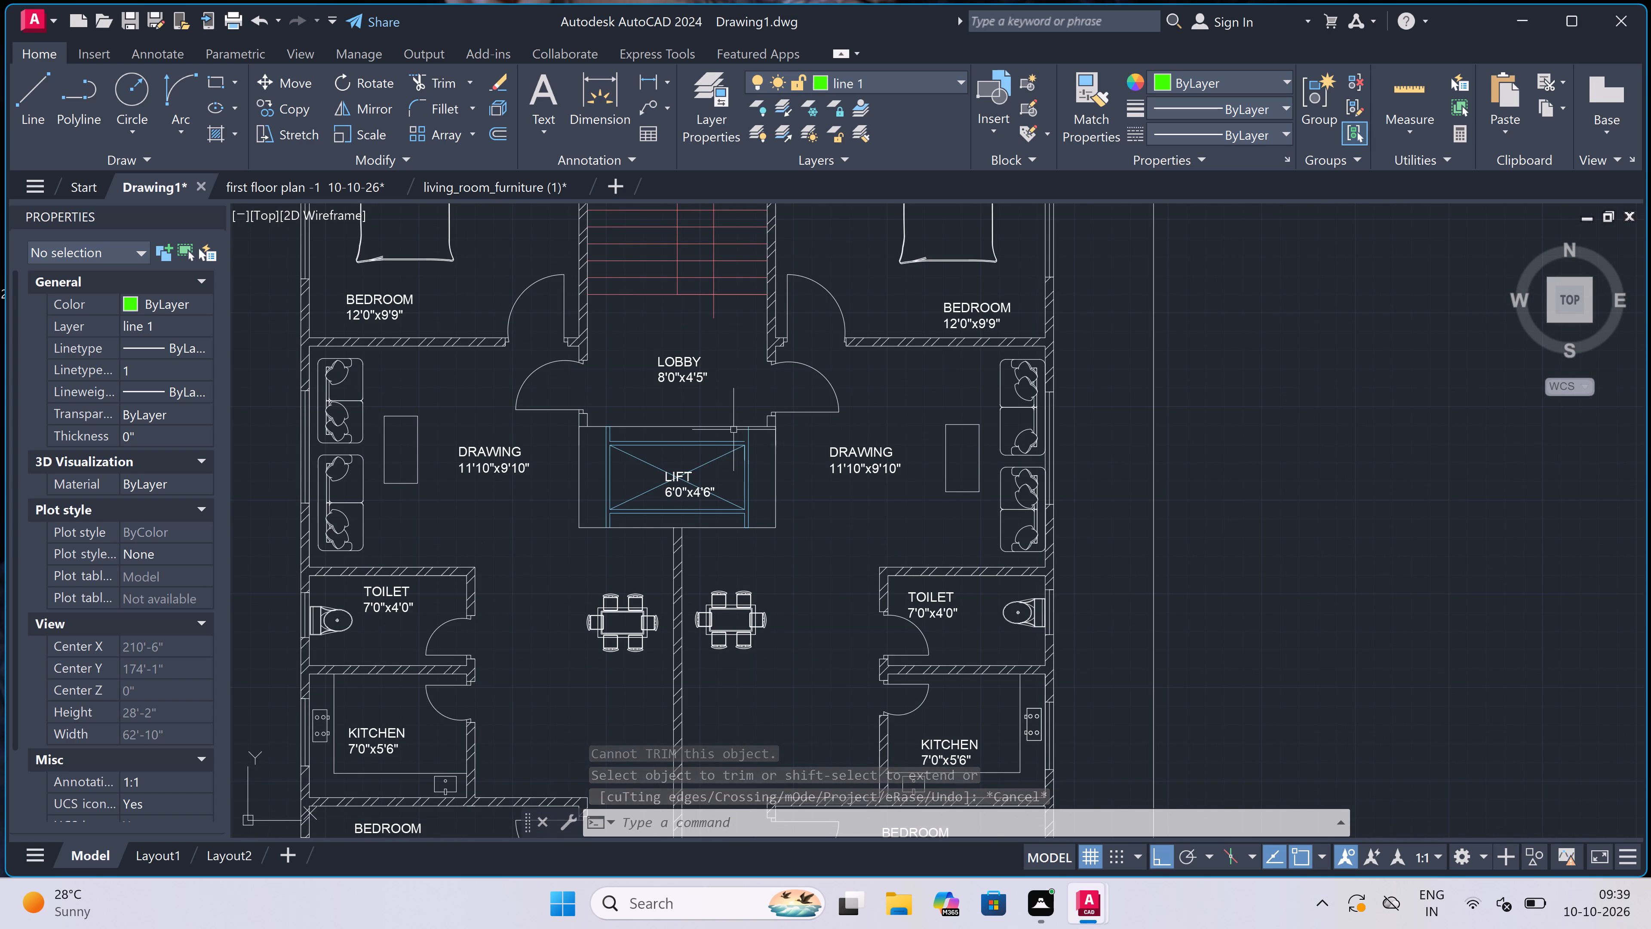
pyautogui.scroll(1, 733, 430)
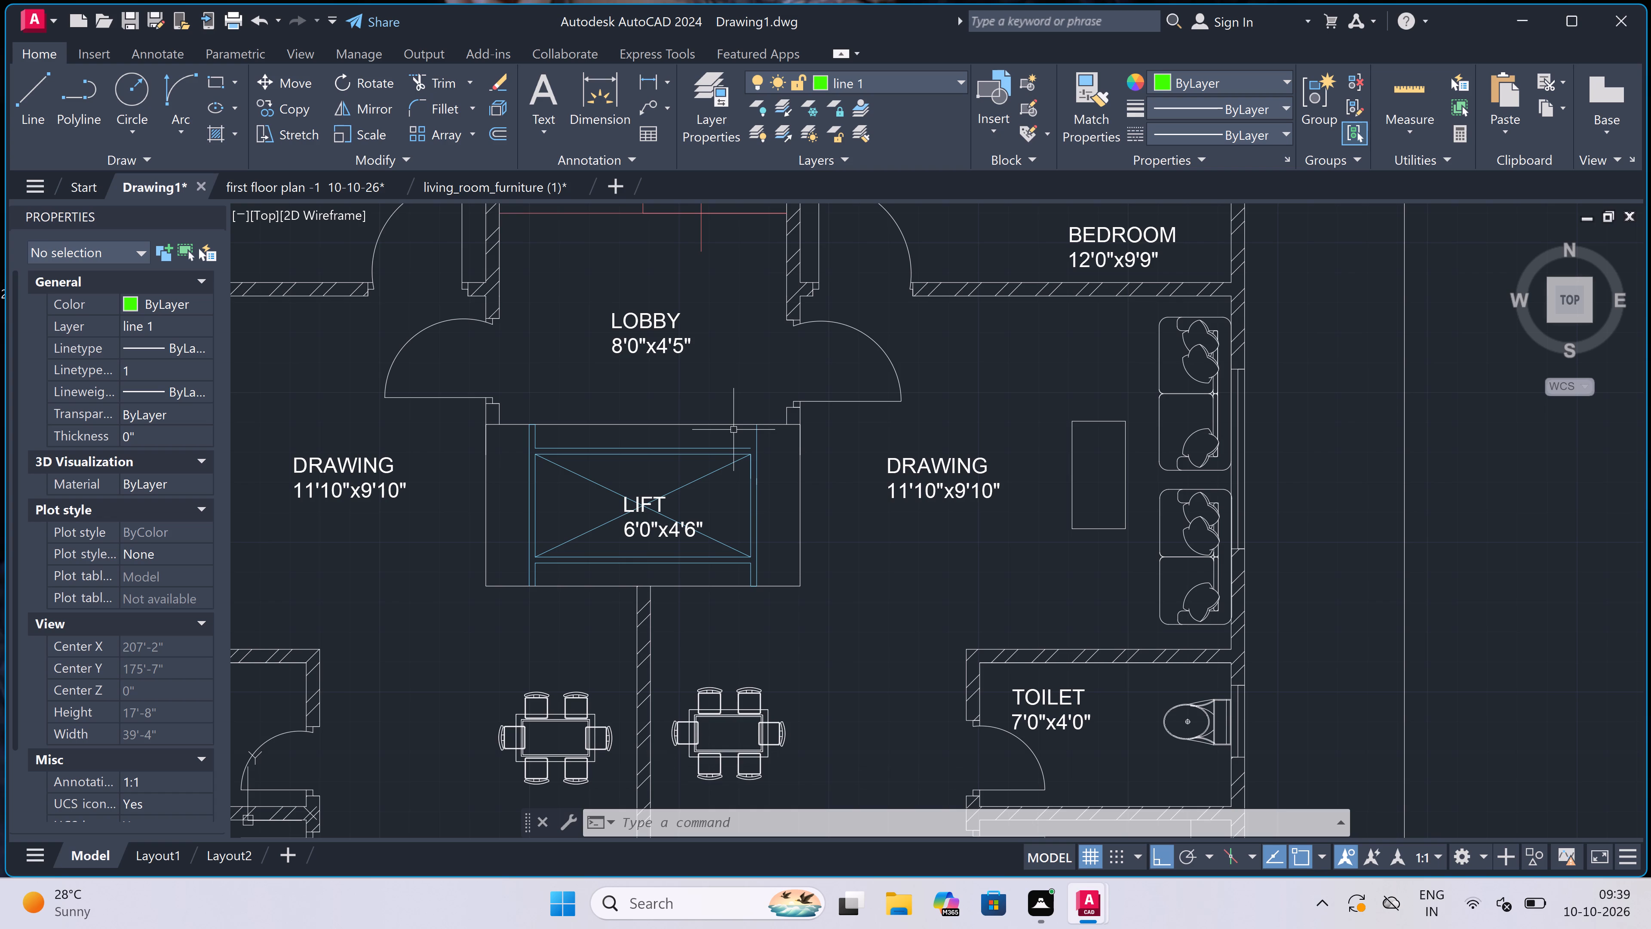
pyautogui.scroll(1, 733, 430)
pyautogui.scroll(-3, 735, 438)
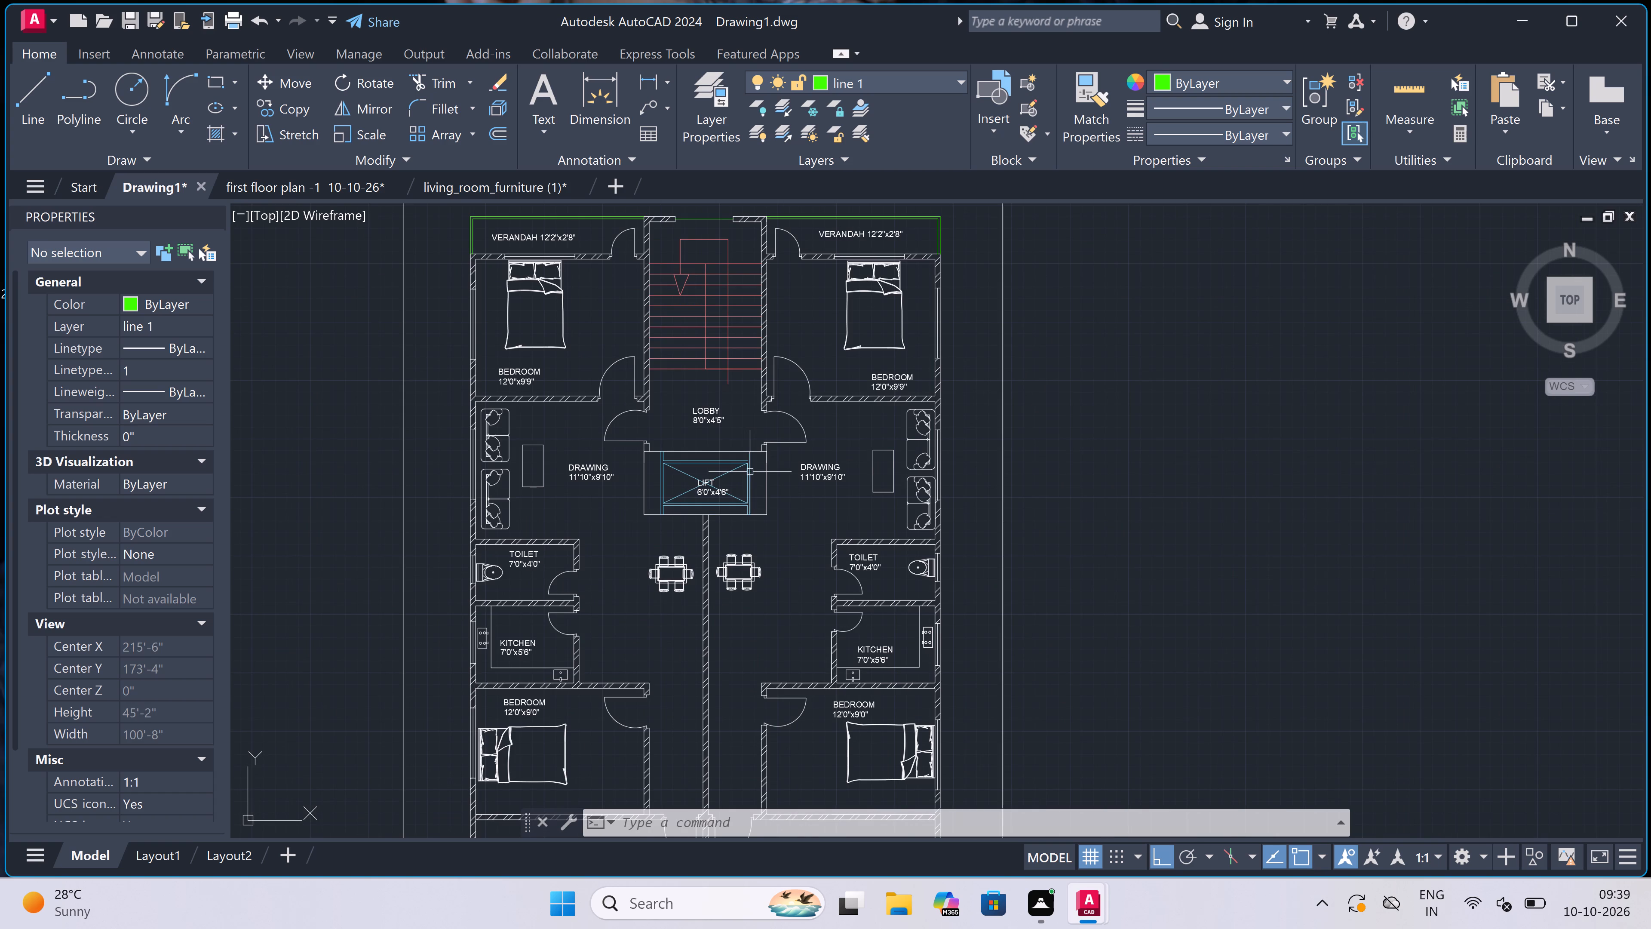
pyautogui.scroll(-1, 750, 472)
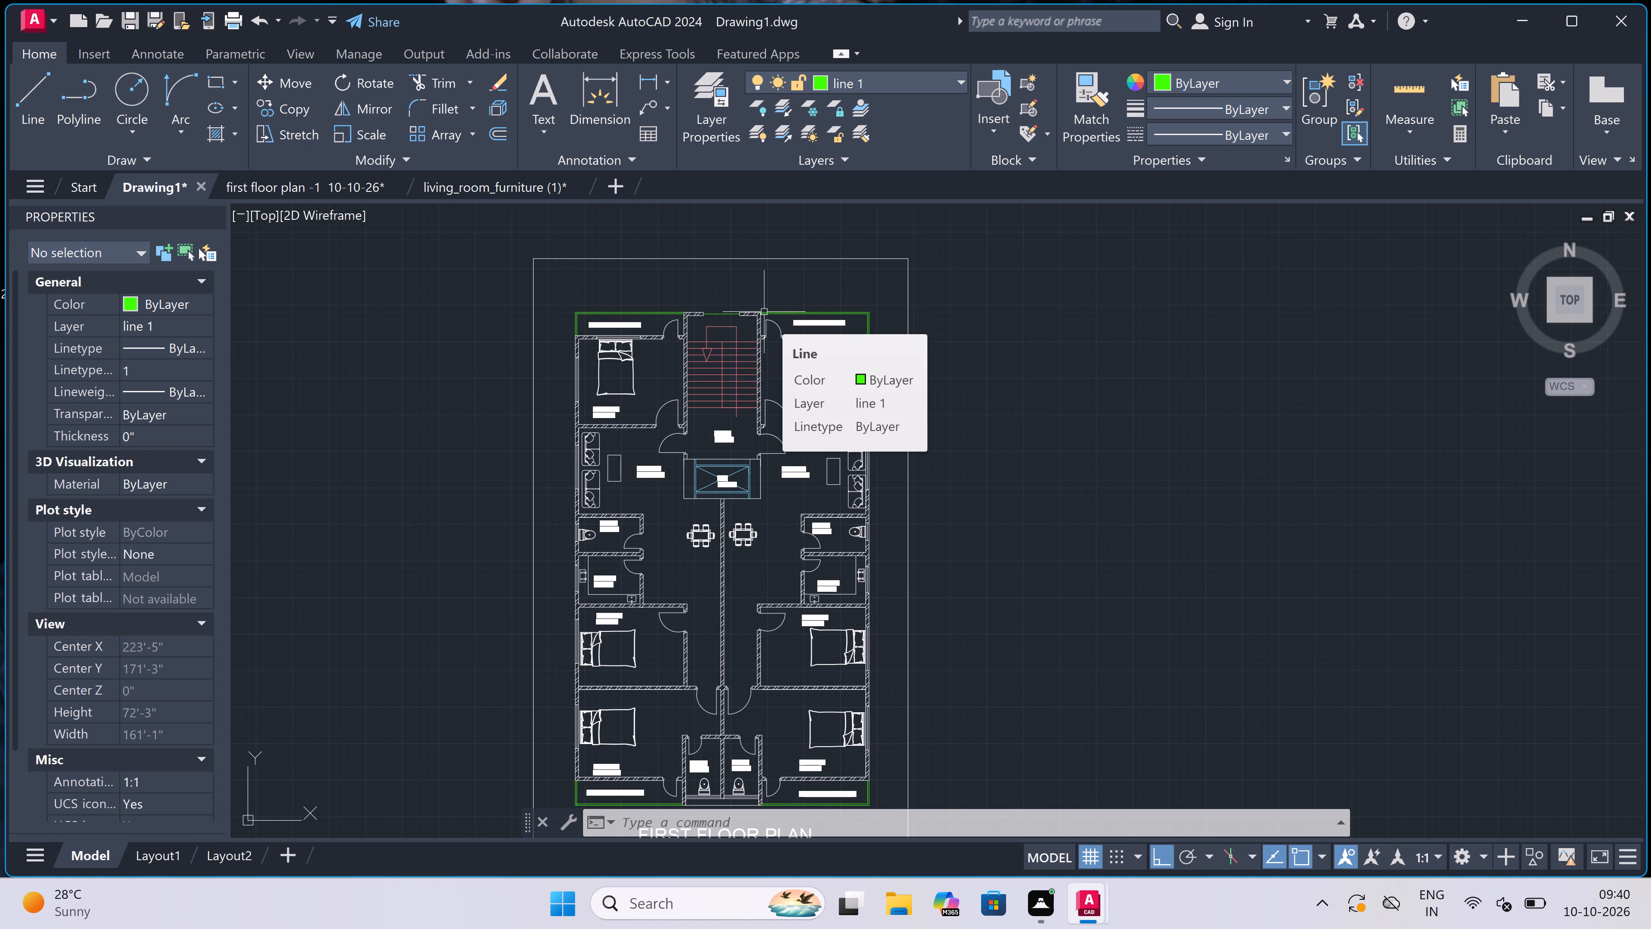
pyautogui.scroll(-2, 764, 311)
pyautogui.scroll(3, 743, 336)
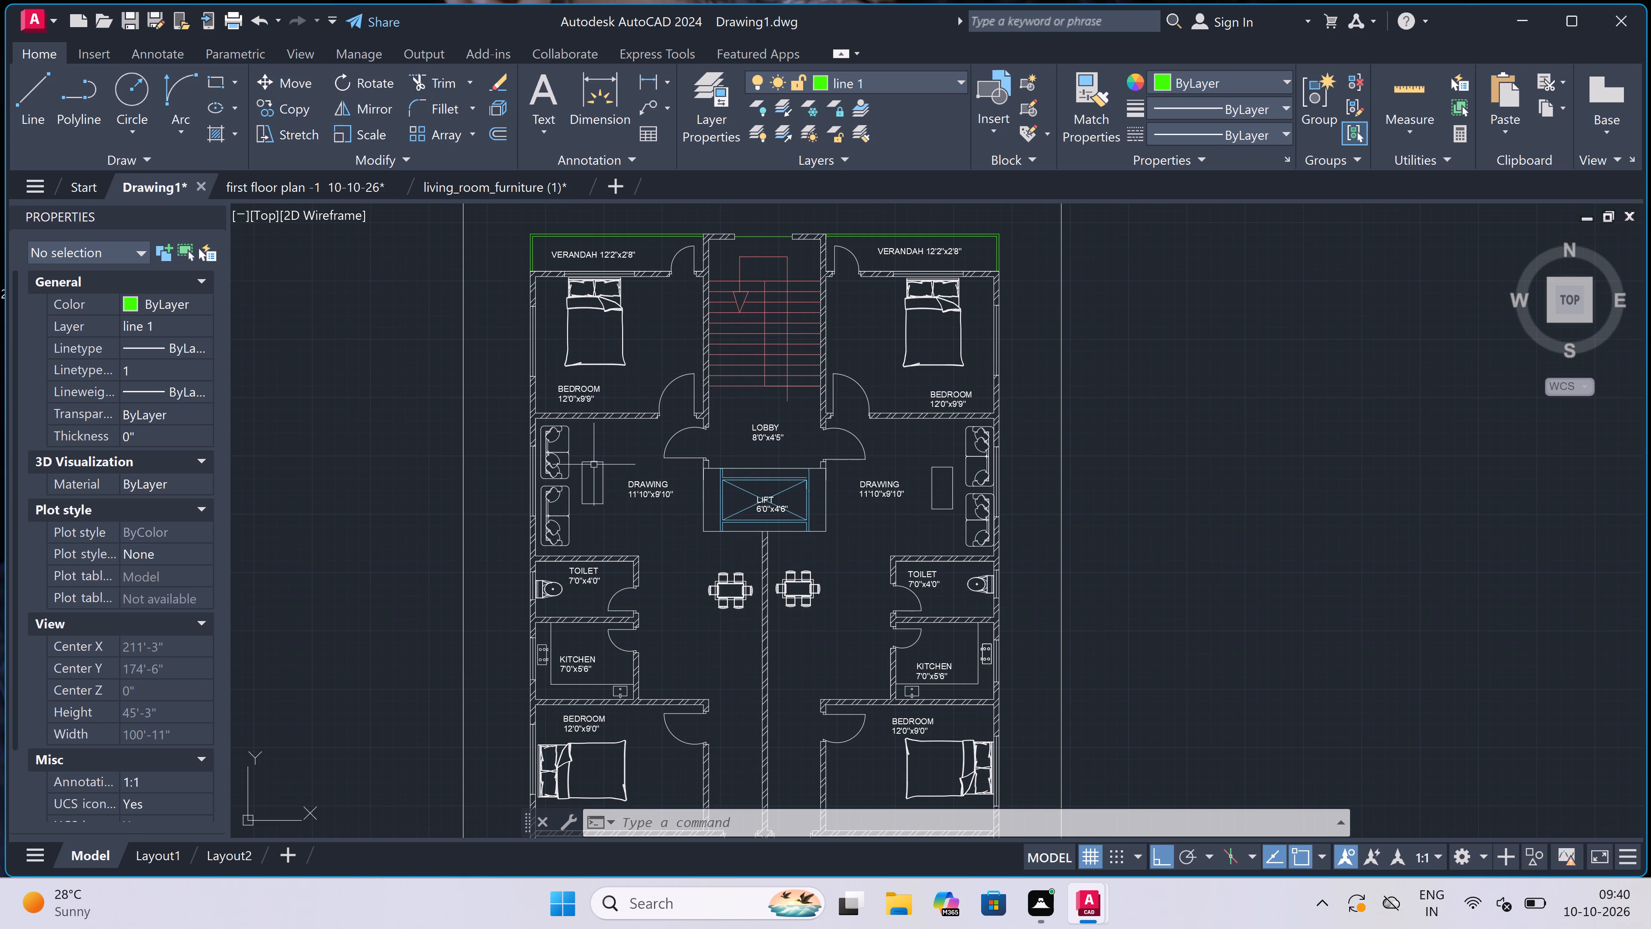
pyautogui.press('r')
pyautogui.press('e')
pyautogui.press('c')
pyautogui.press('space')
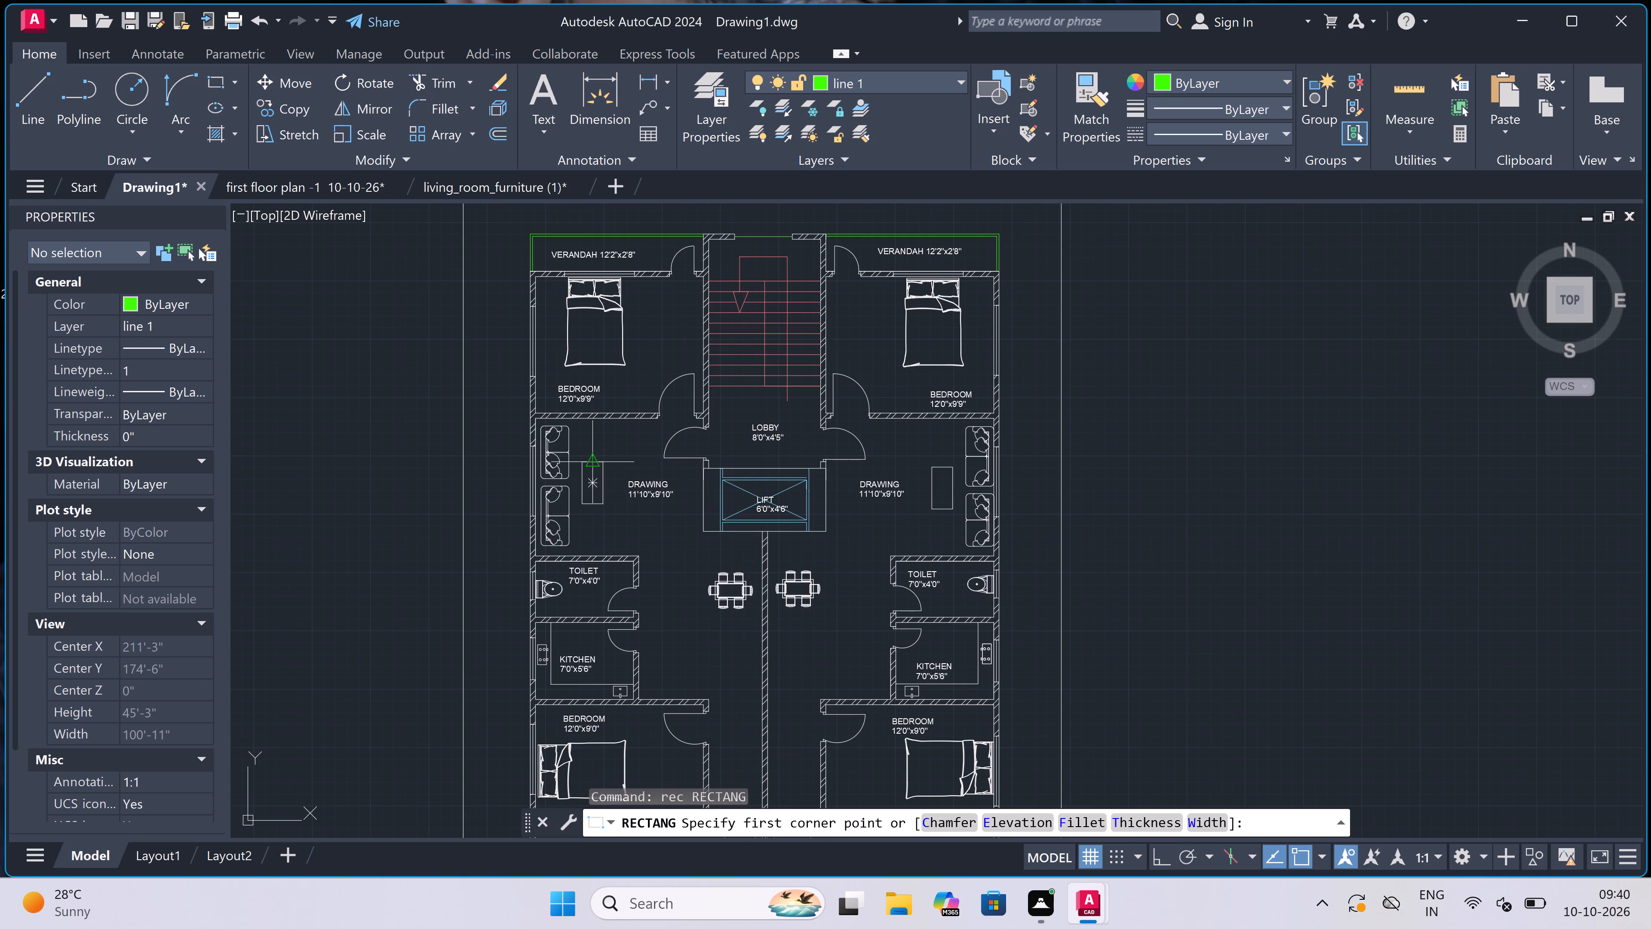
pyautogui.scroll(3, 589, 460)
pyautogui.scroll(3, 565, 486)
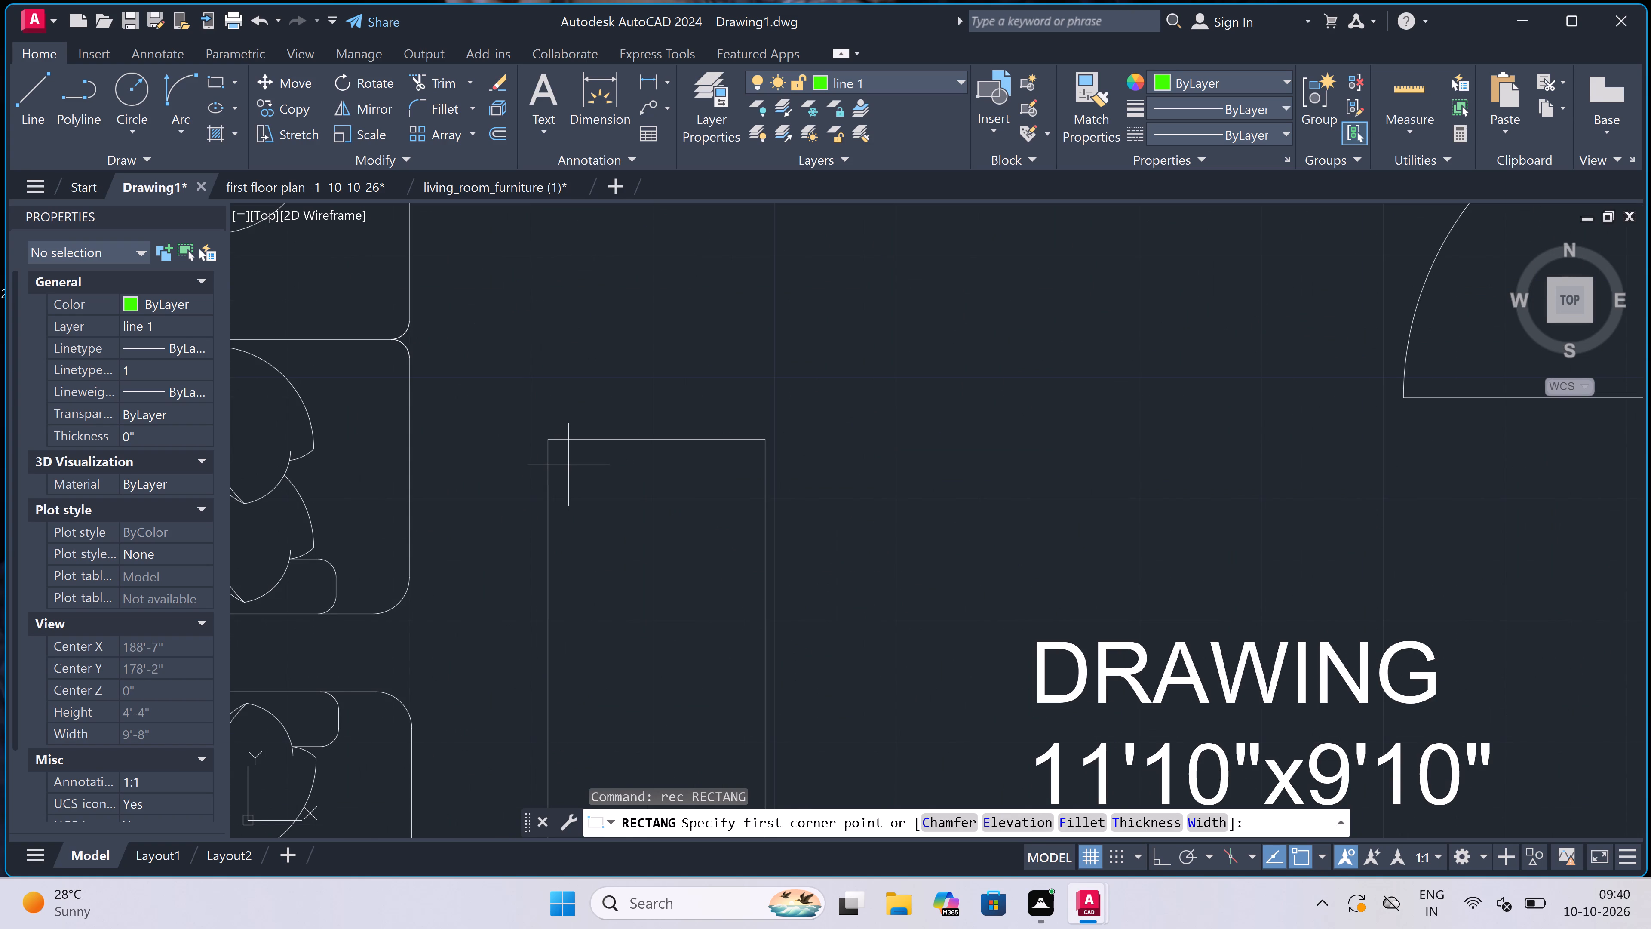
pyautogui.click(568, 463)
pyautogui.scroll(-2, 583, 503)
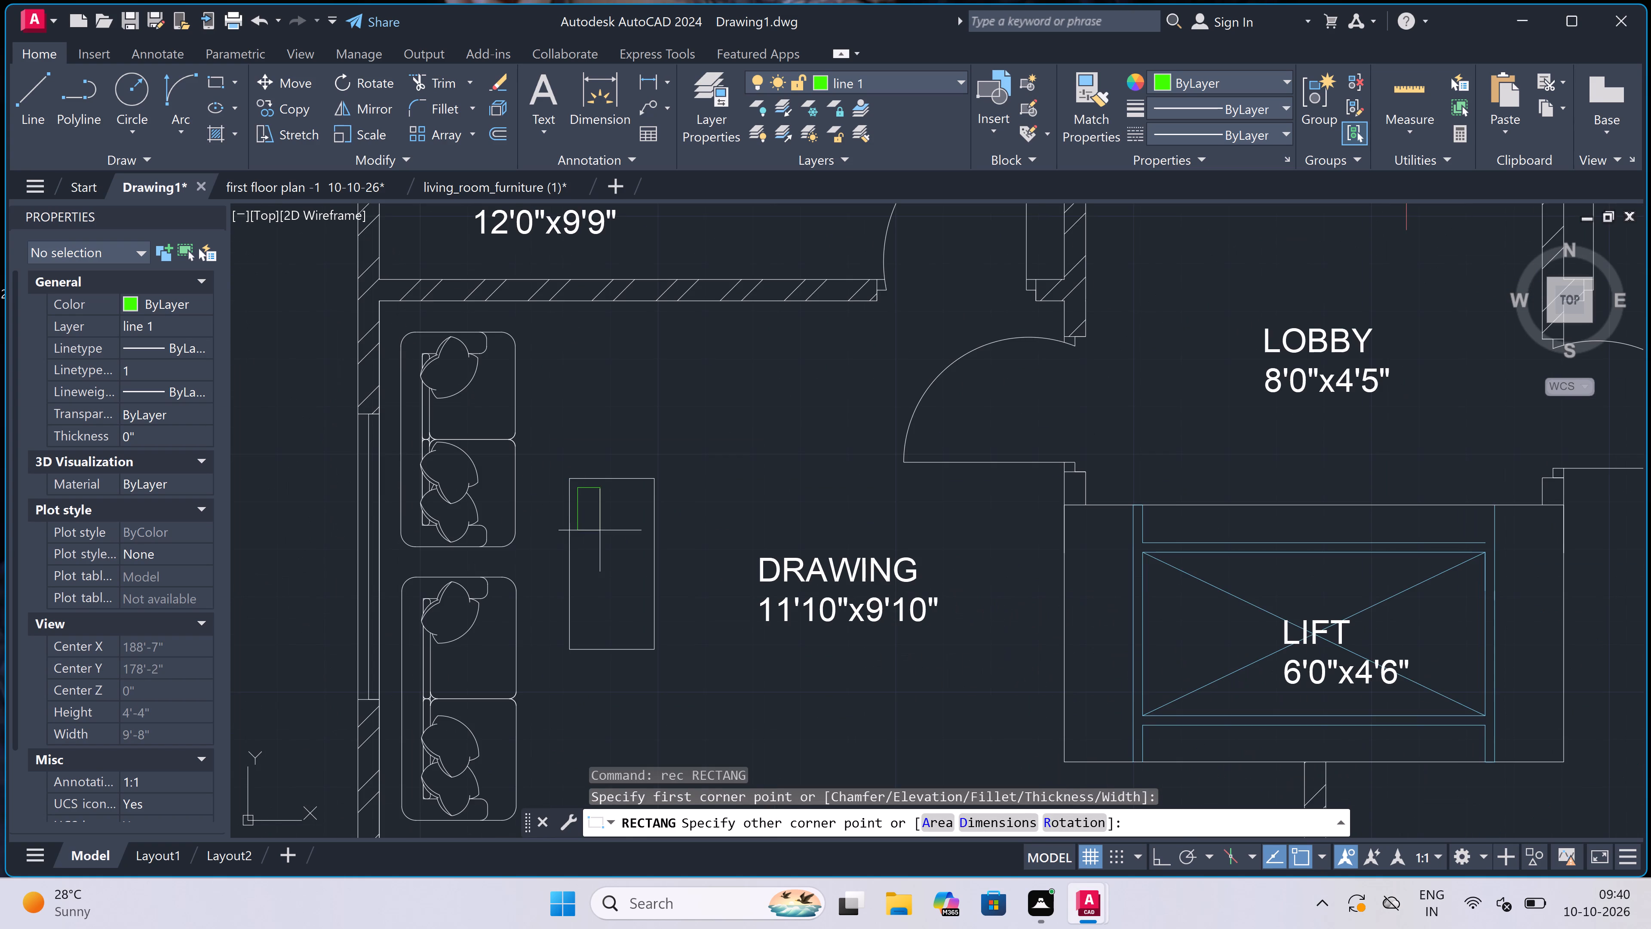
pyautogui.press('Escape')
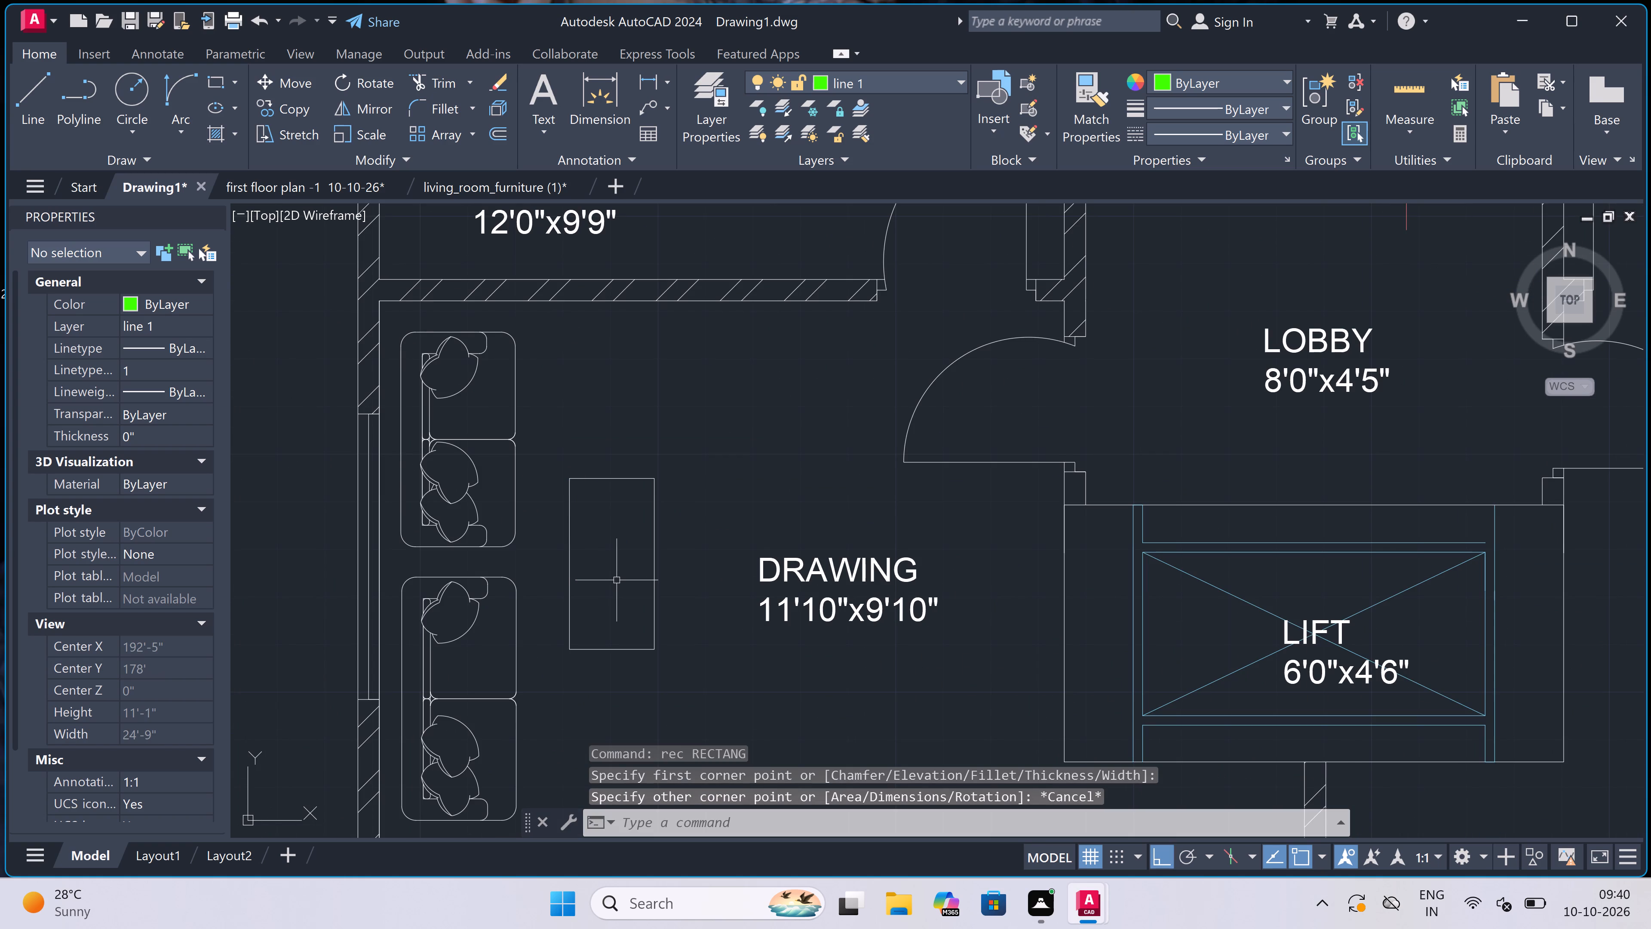
# Make layer 0 the current layer.
pyautogui.doubleClick(888, 73)
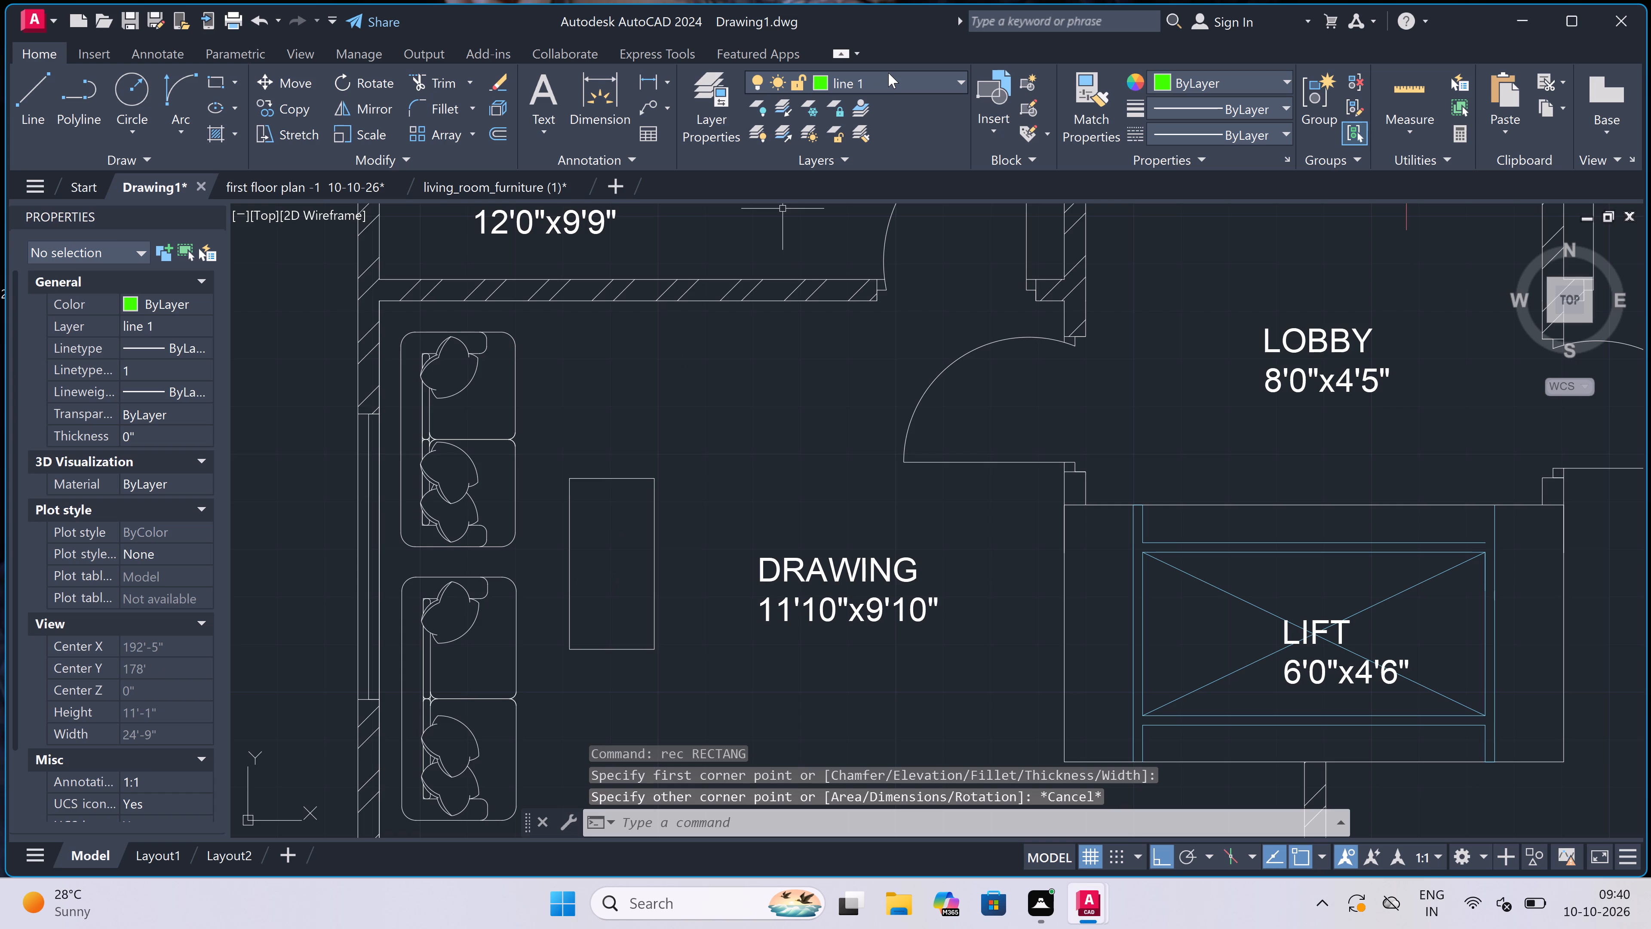
pyautogui.doubleClick(886, 81)
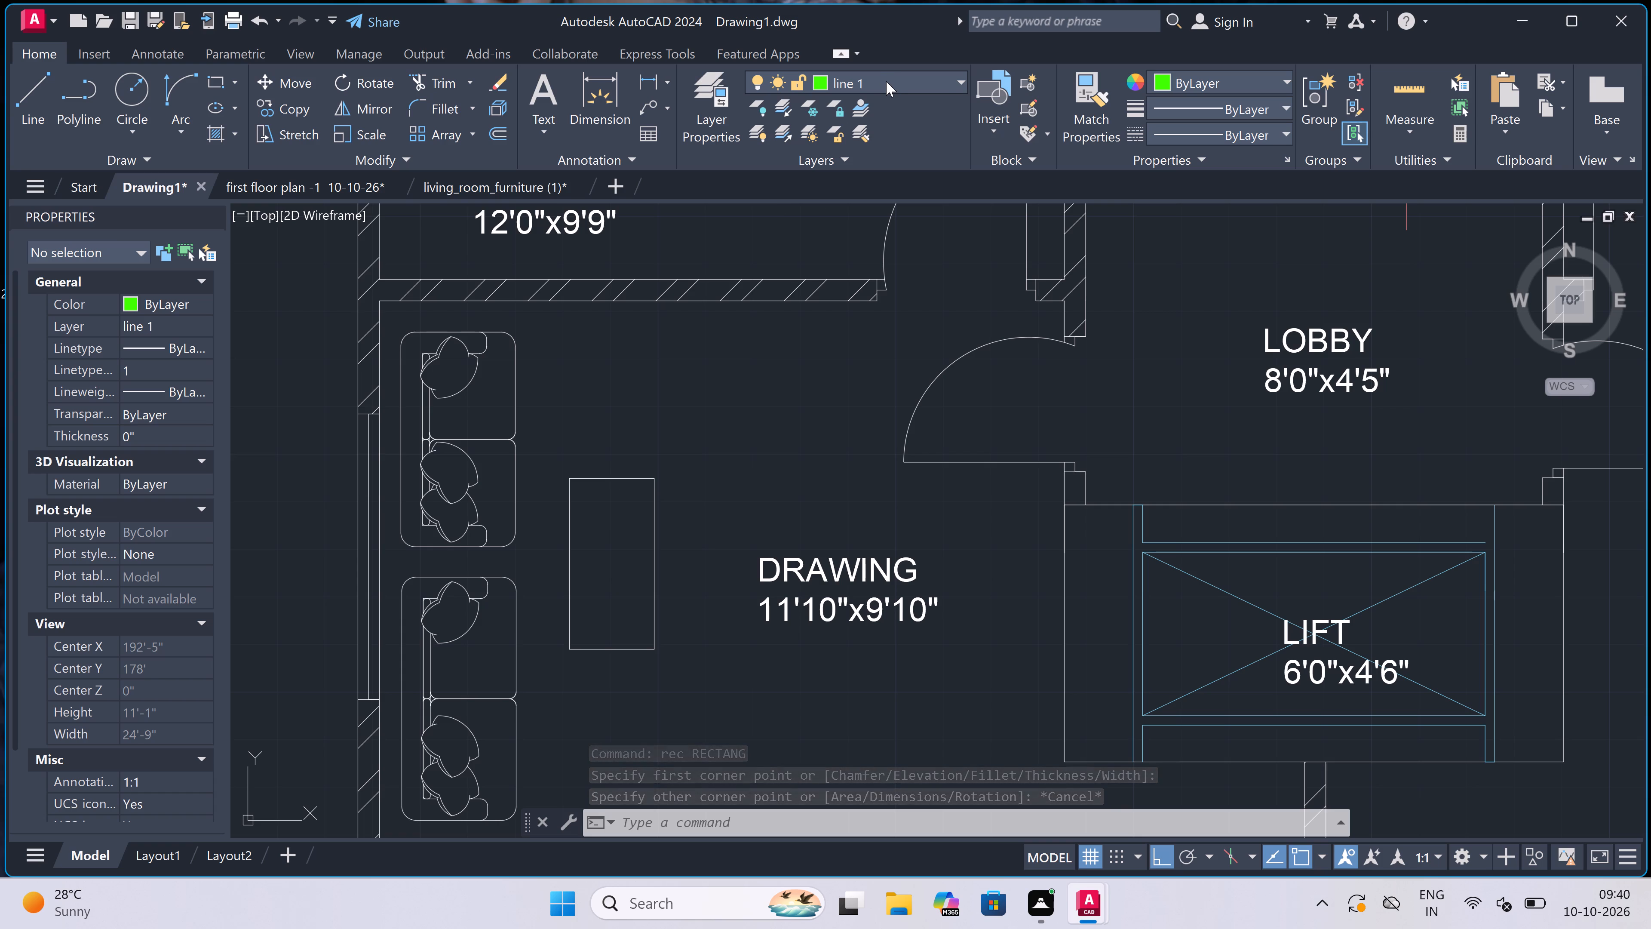
pyautogui.doubleClick(886, 81)
pyautogui.doubleClick(943, 80)
pyautogui.tripleClick(951, 79)
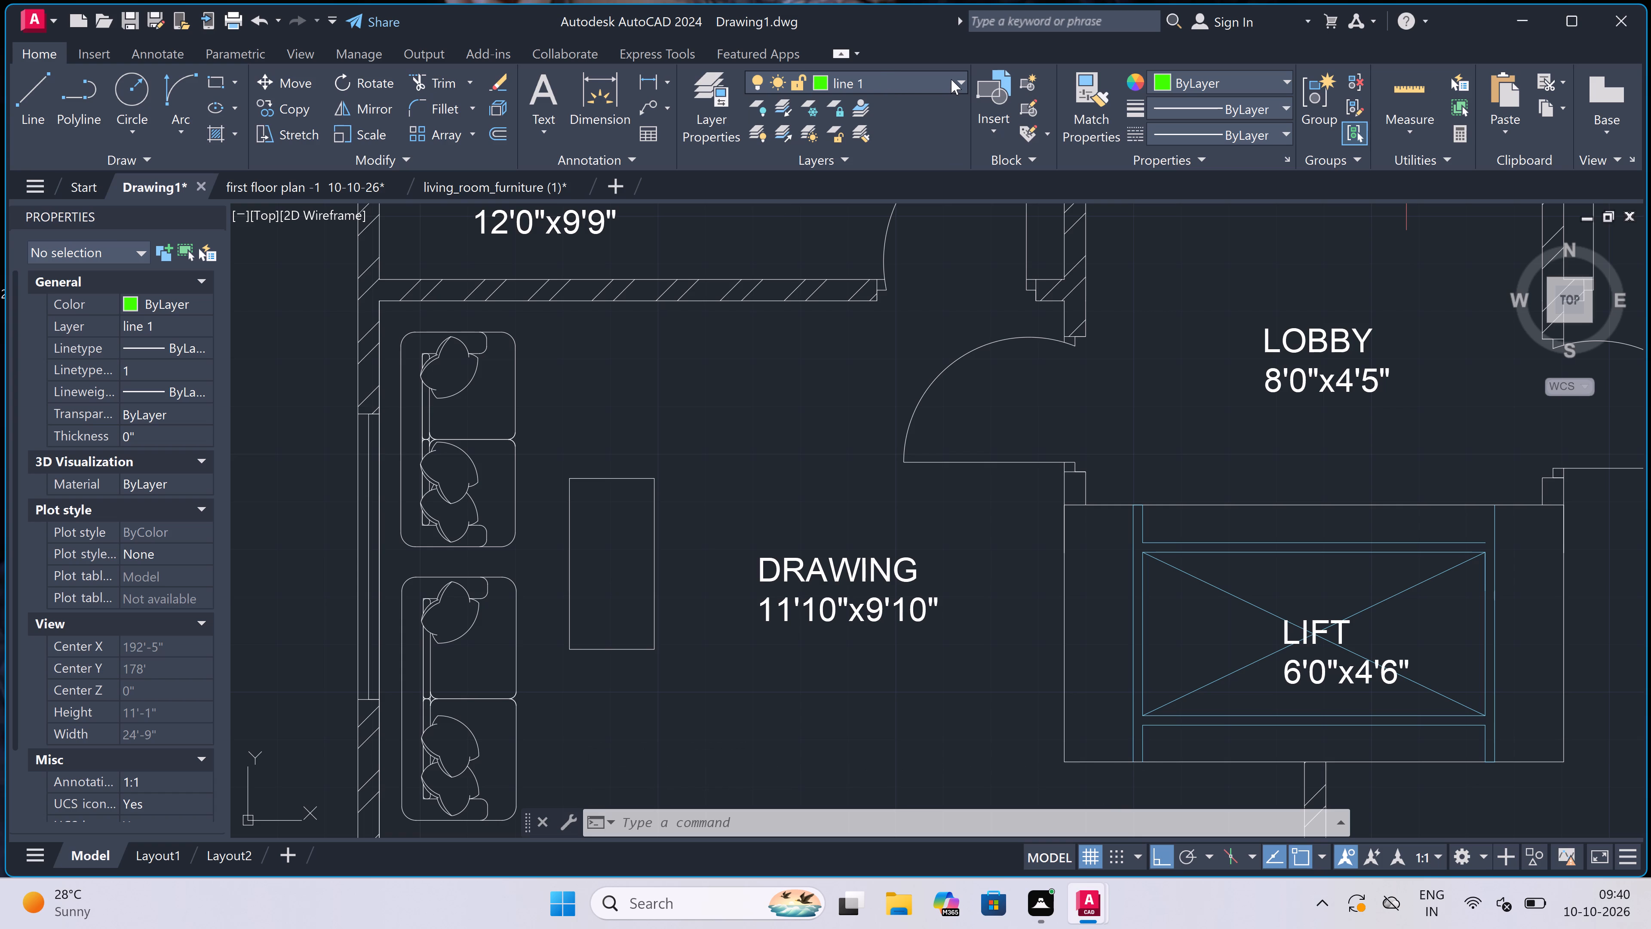
pyautogui.click(926, 107)
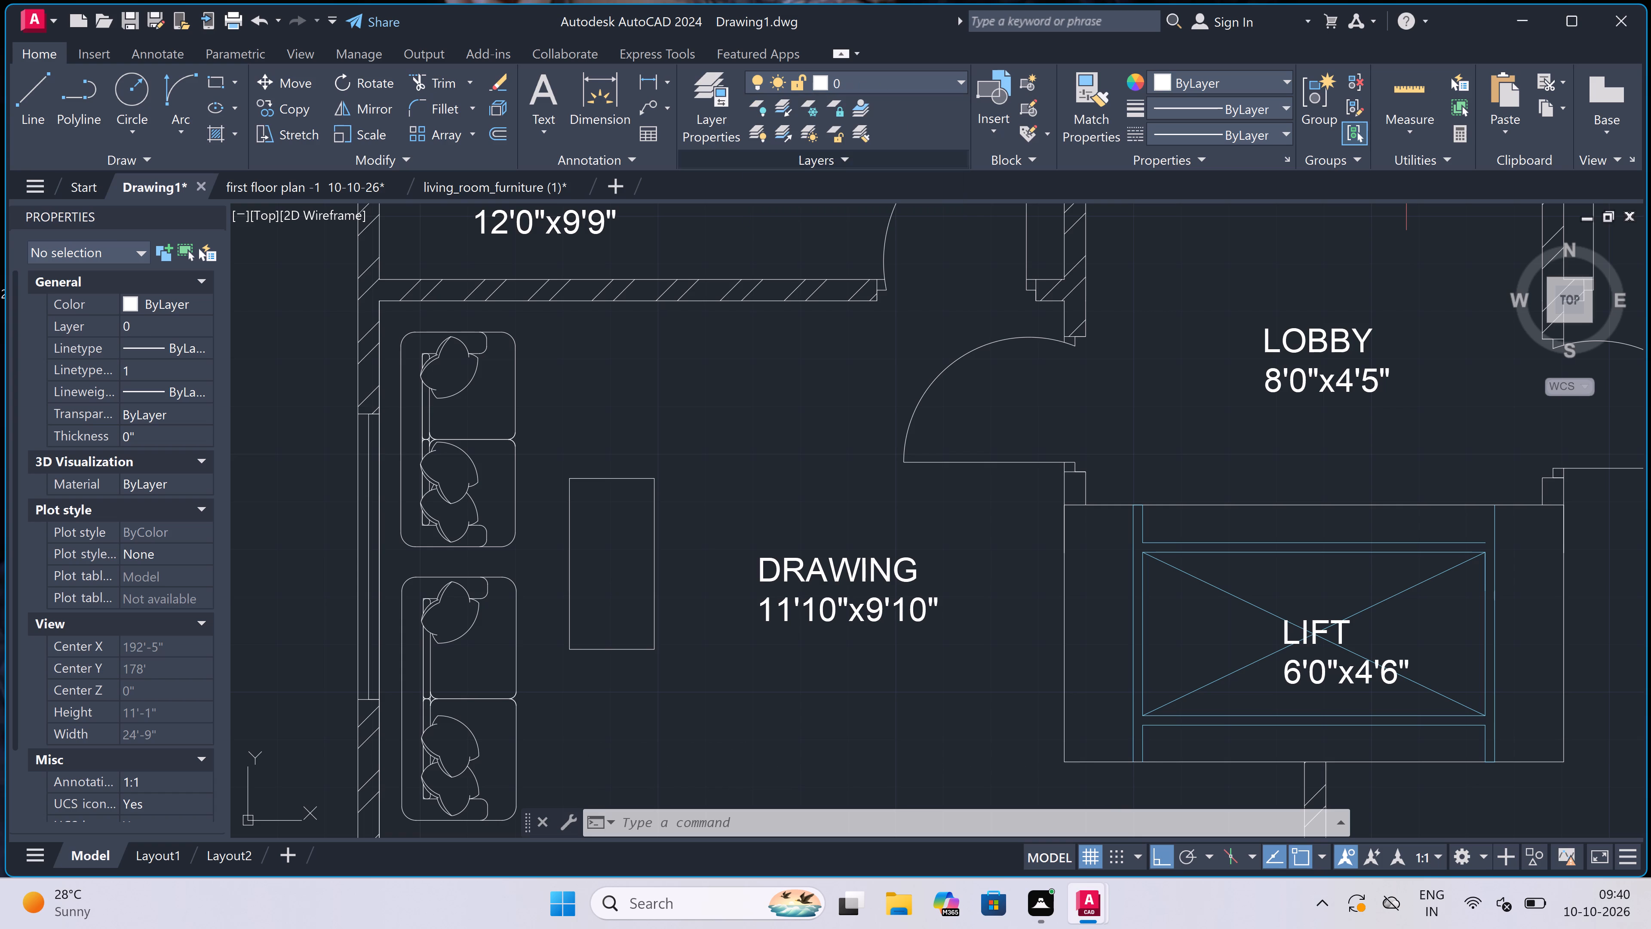
# Draw a rectangle just inside the outline of the table in the left-hand drawing room, leaving a narrow, even border.
pyautogui.press('r')
pyautogui.press('e')
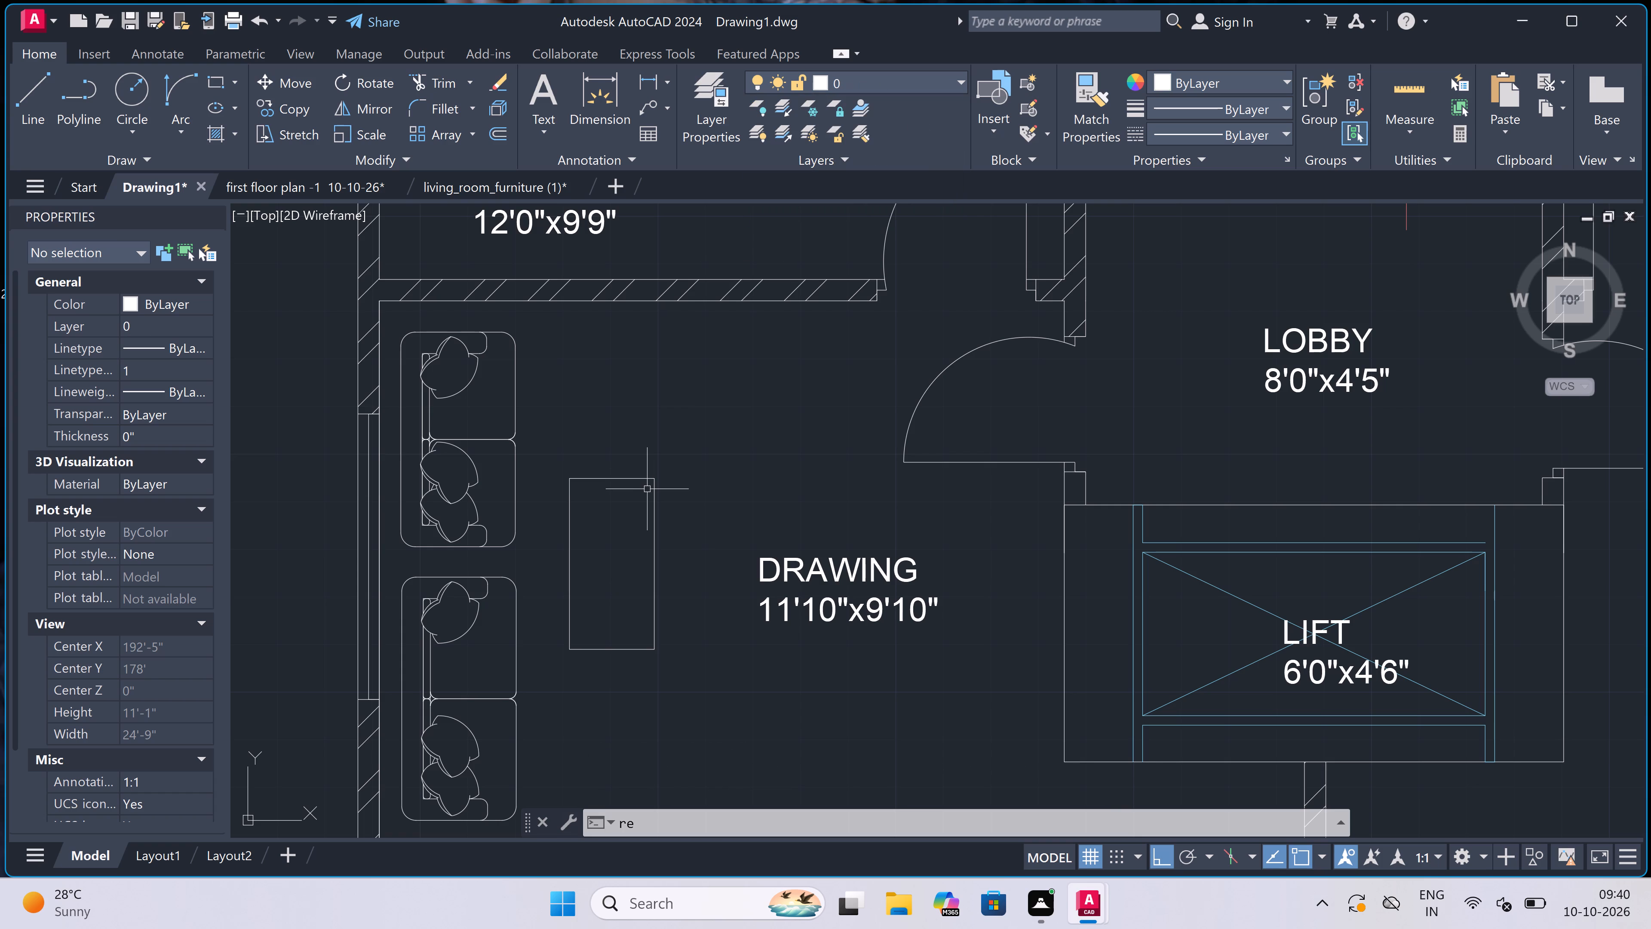
pyautogui.press('c')
pyautogui.press('space')
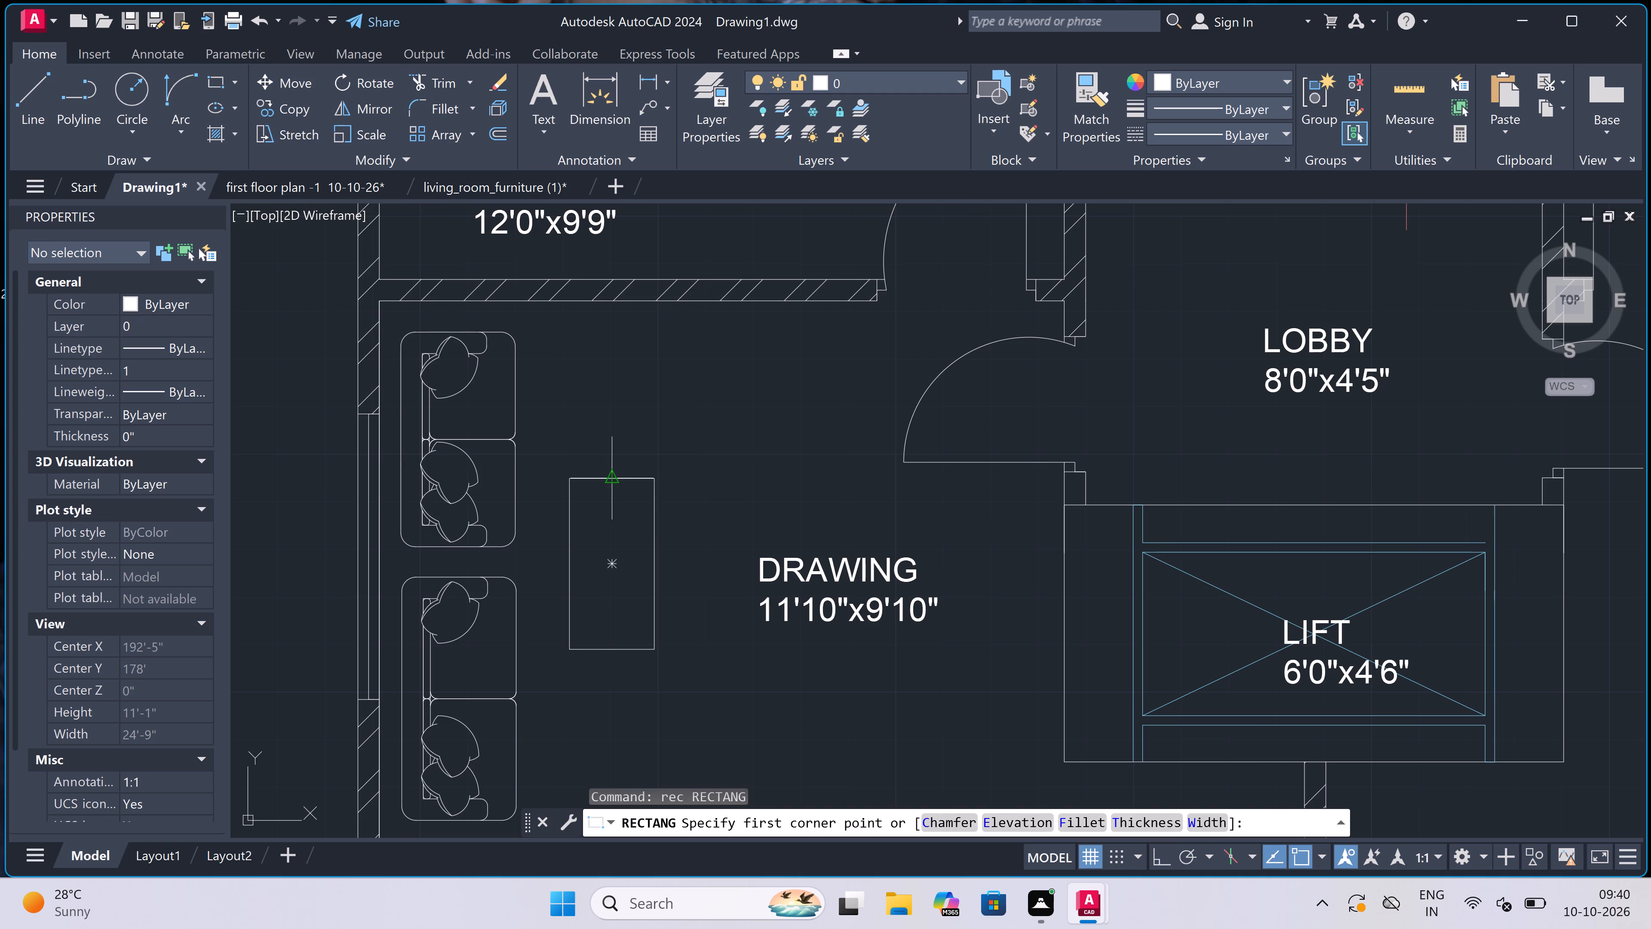
pyautogui.scroll(4, 575, 488)
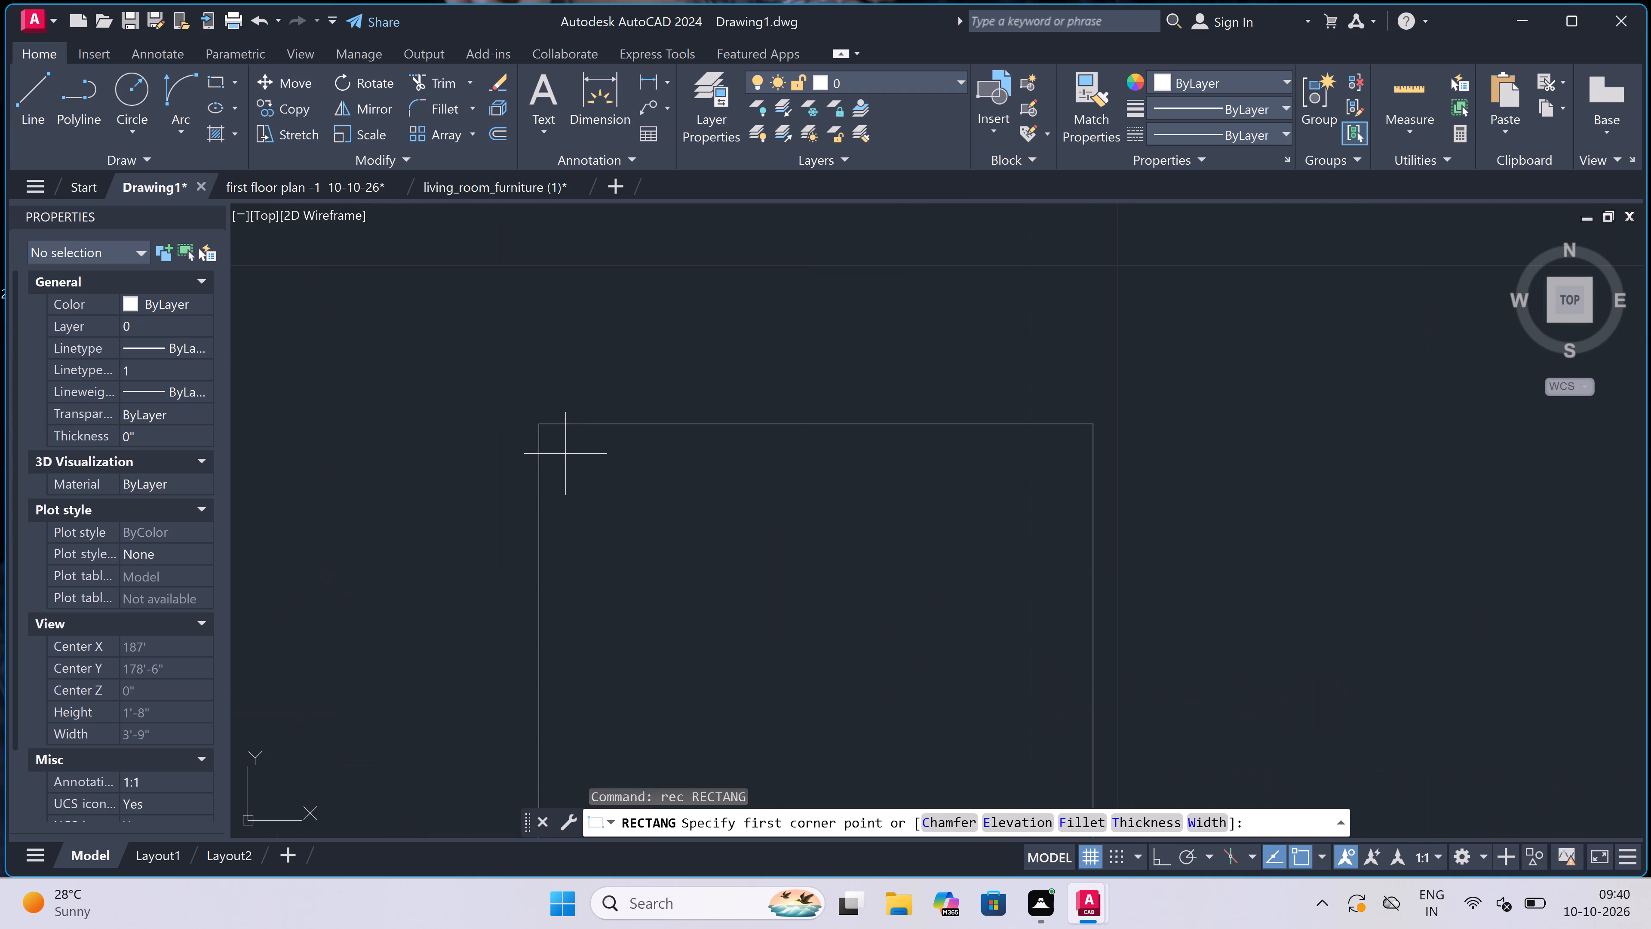
pyautogui.click(565, 453)
pyautogui.scroll(-4, 565, 455)
pyautogui.scroll(2, 606, 546)
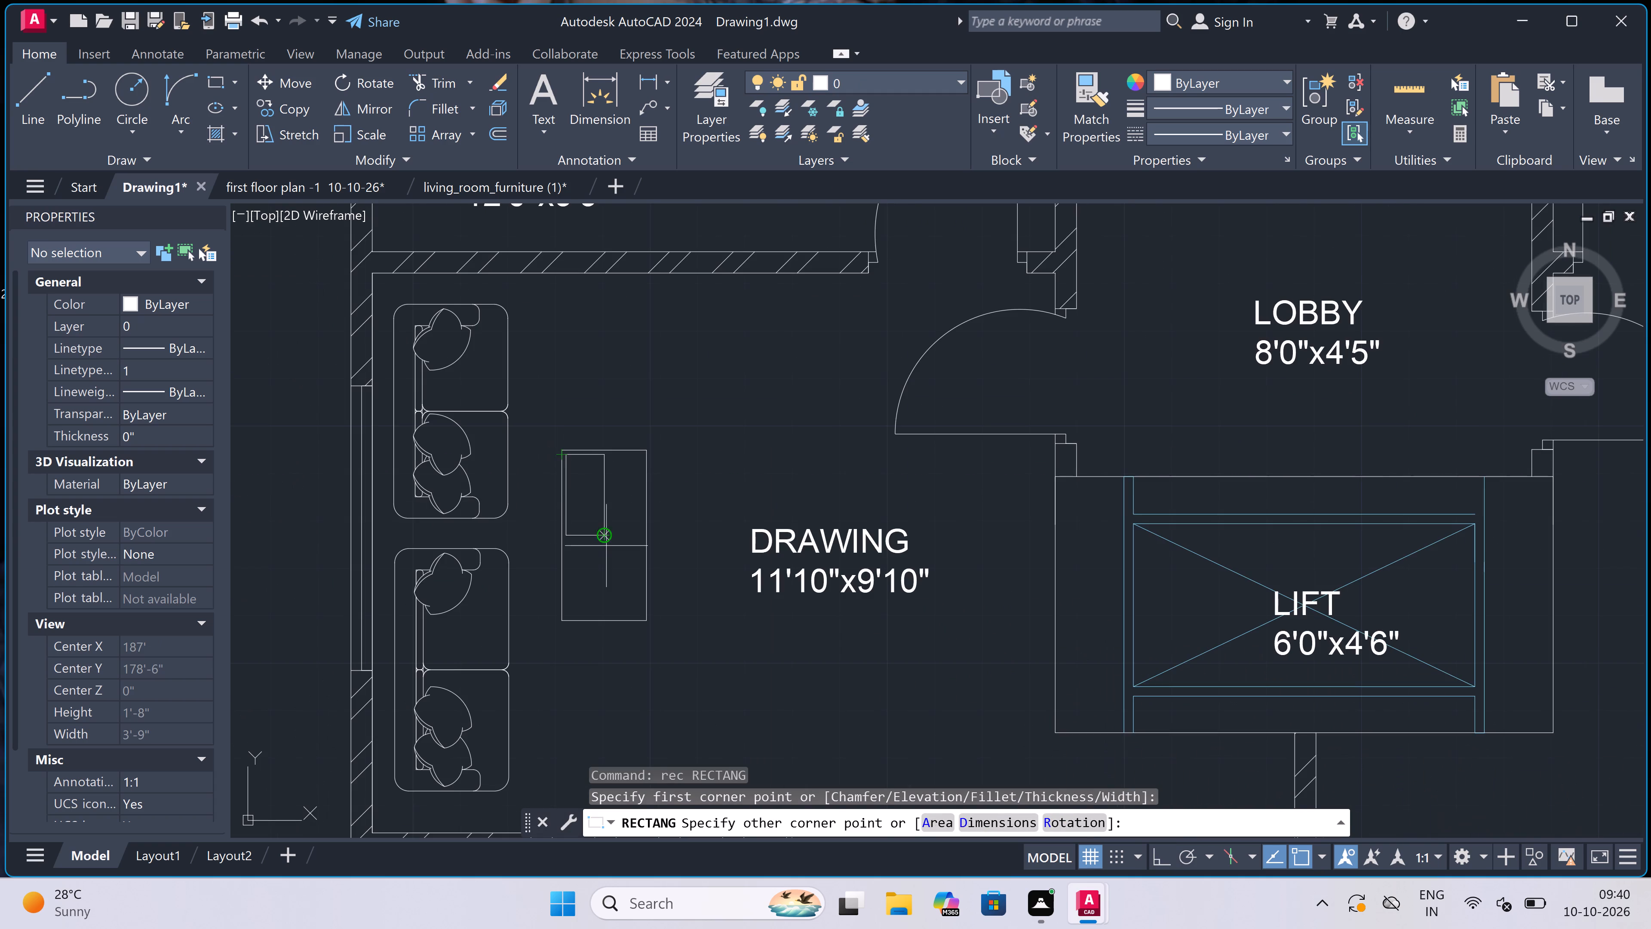
pyautogui.scroll(-1, 607, 546)
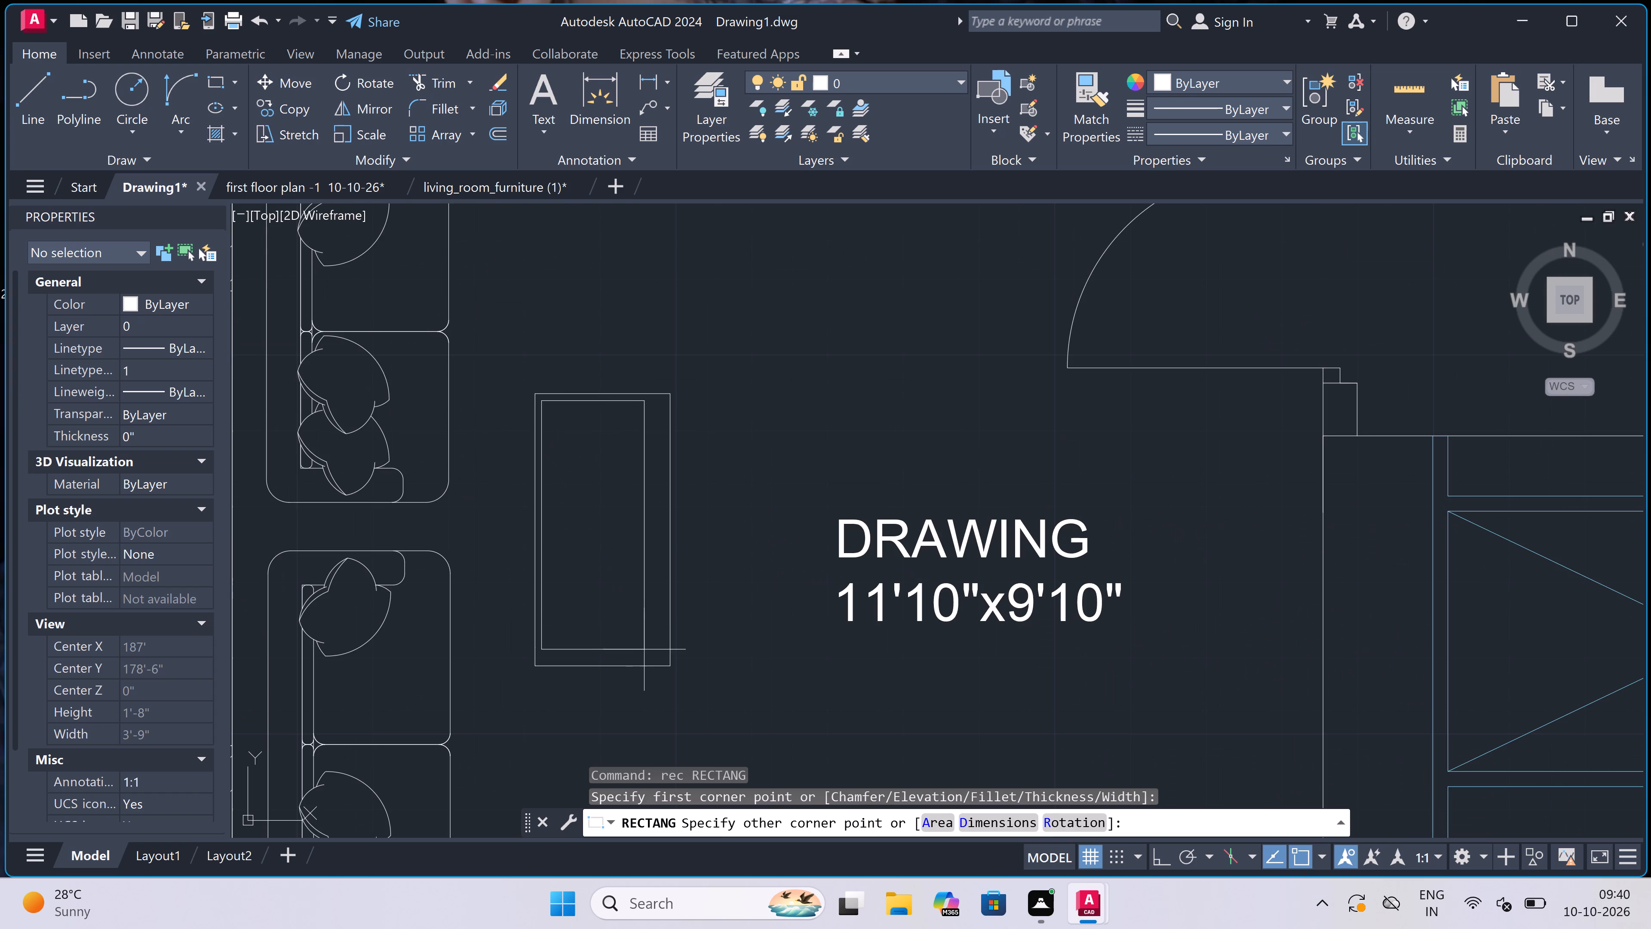
pyautogui.scroll(1, 660, 657)
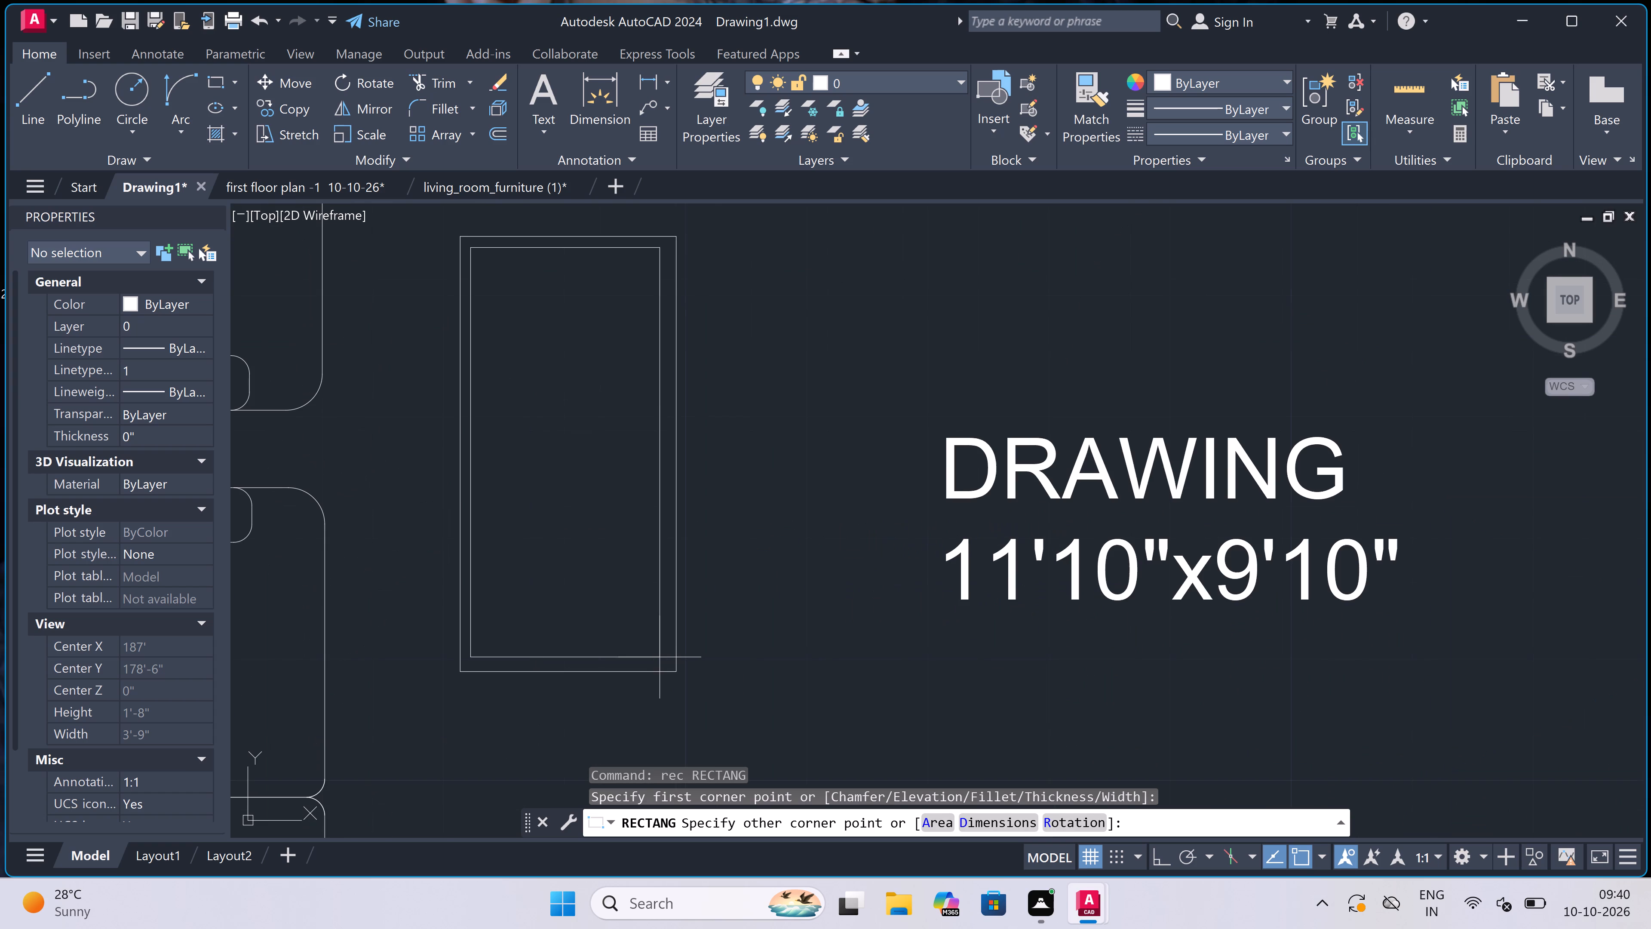
pyautogui.scroll(1, 665, 661)
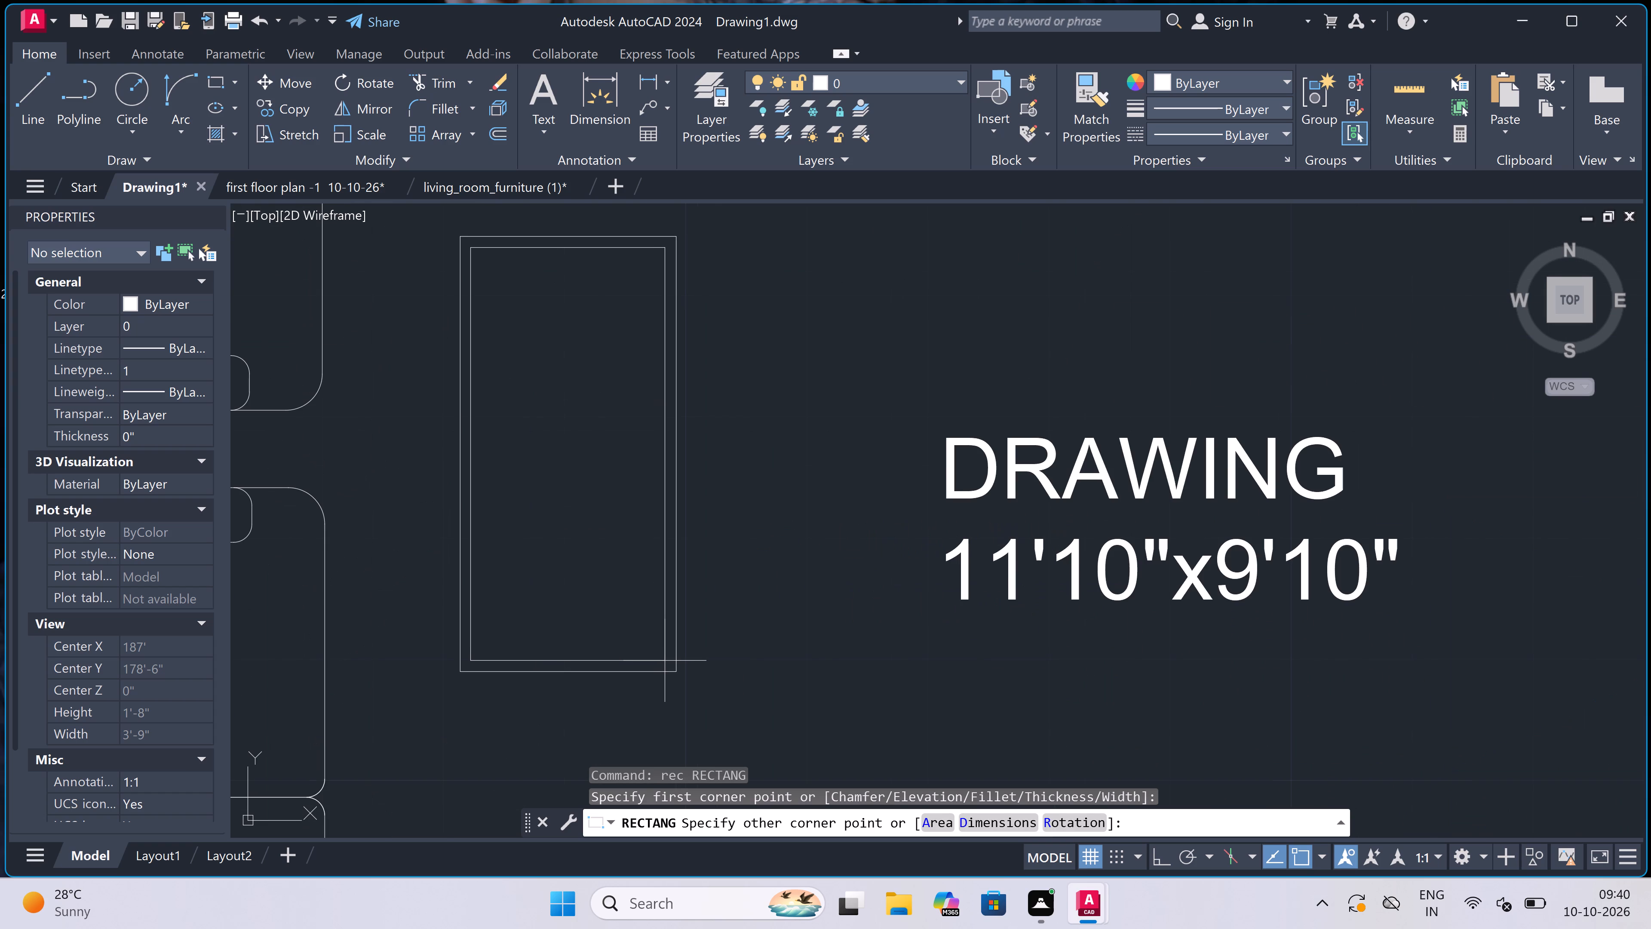
pyautogui.click(666, 661)
pyautogui.scroll(-4, 657, 617)
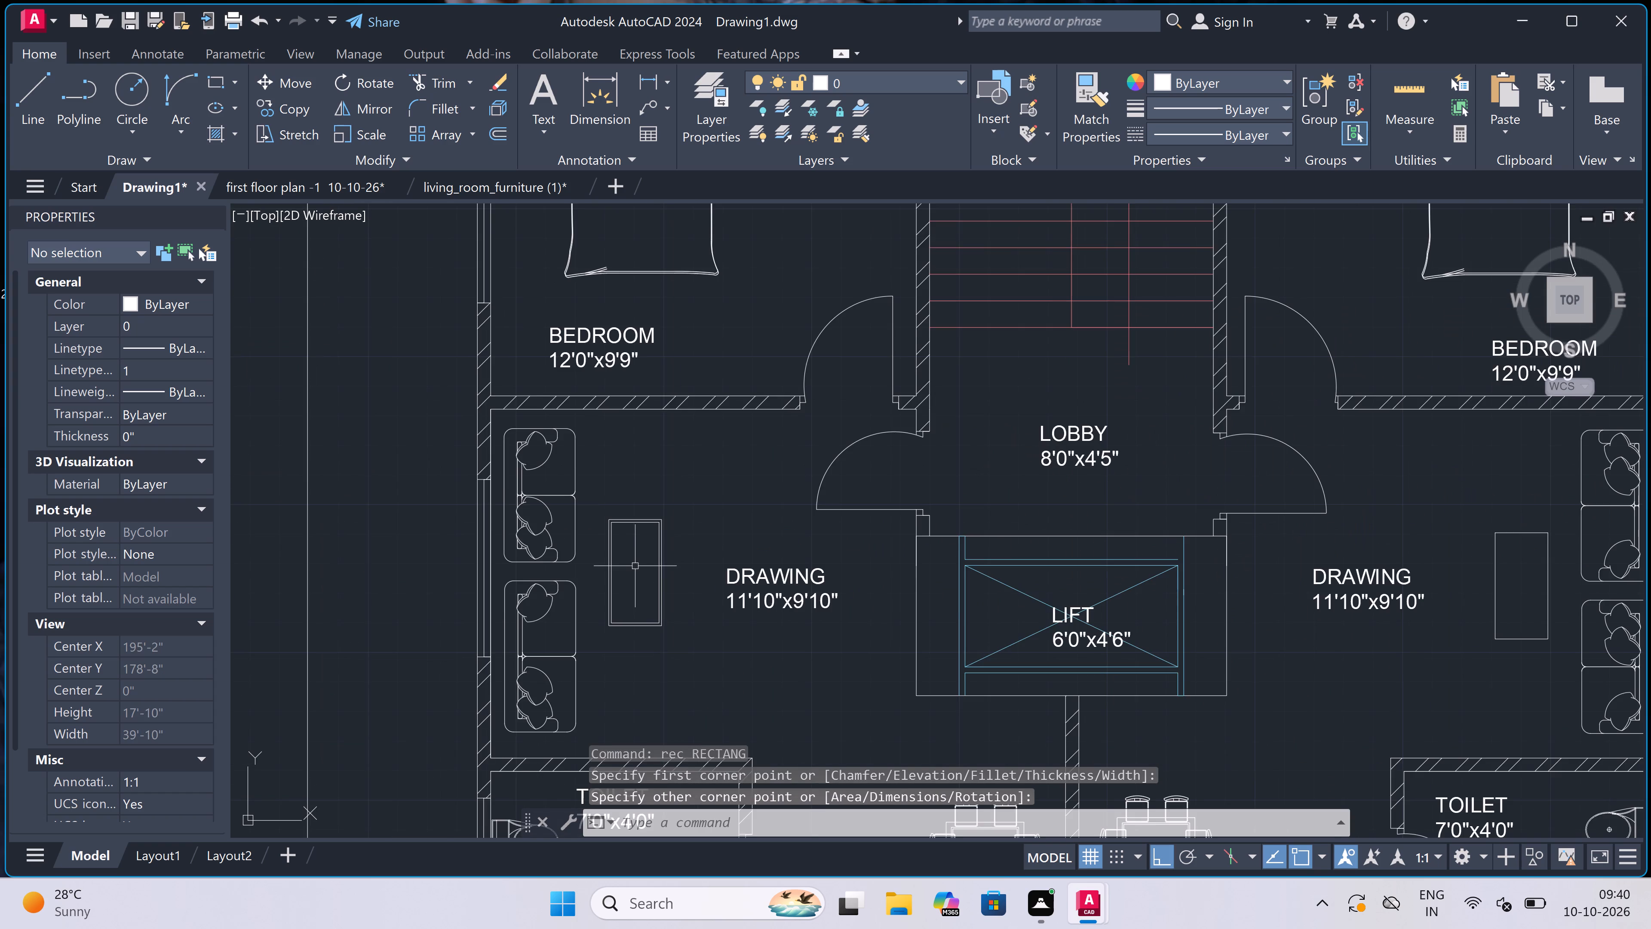
# Draw a smaller rectangle centred within the inner outline of the left-hand drawing room table.
pyautogui.scroll(1, 630, 557)
pyautogui.press('space')
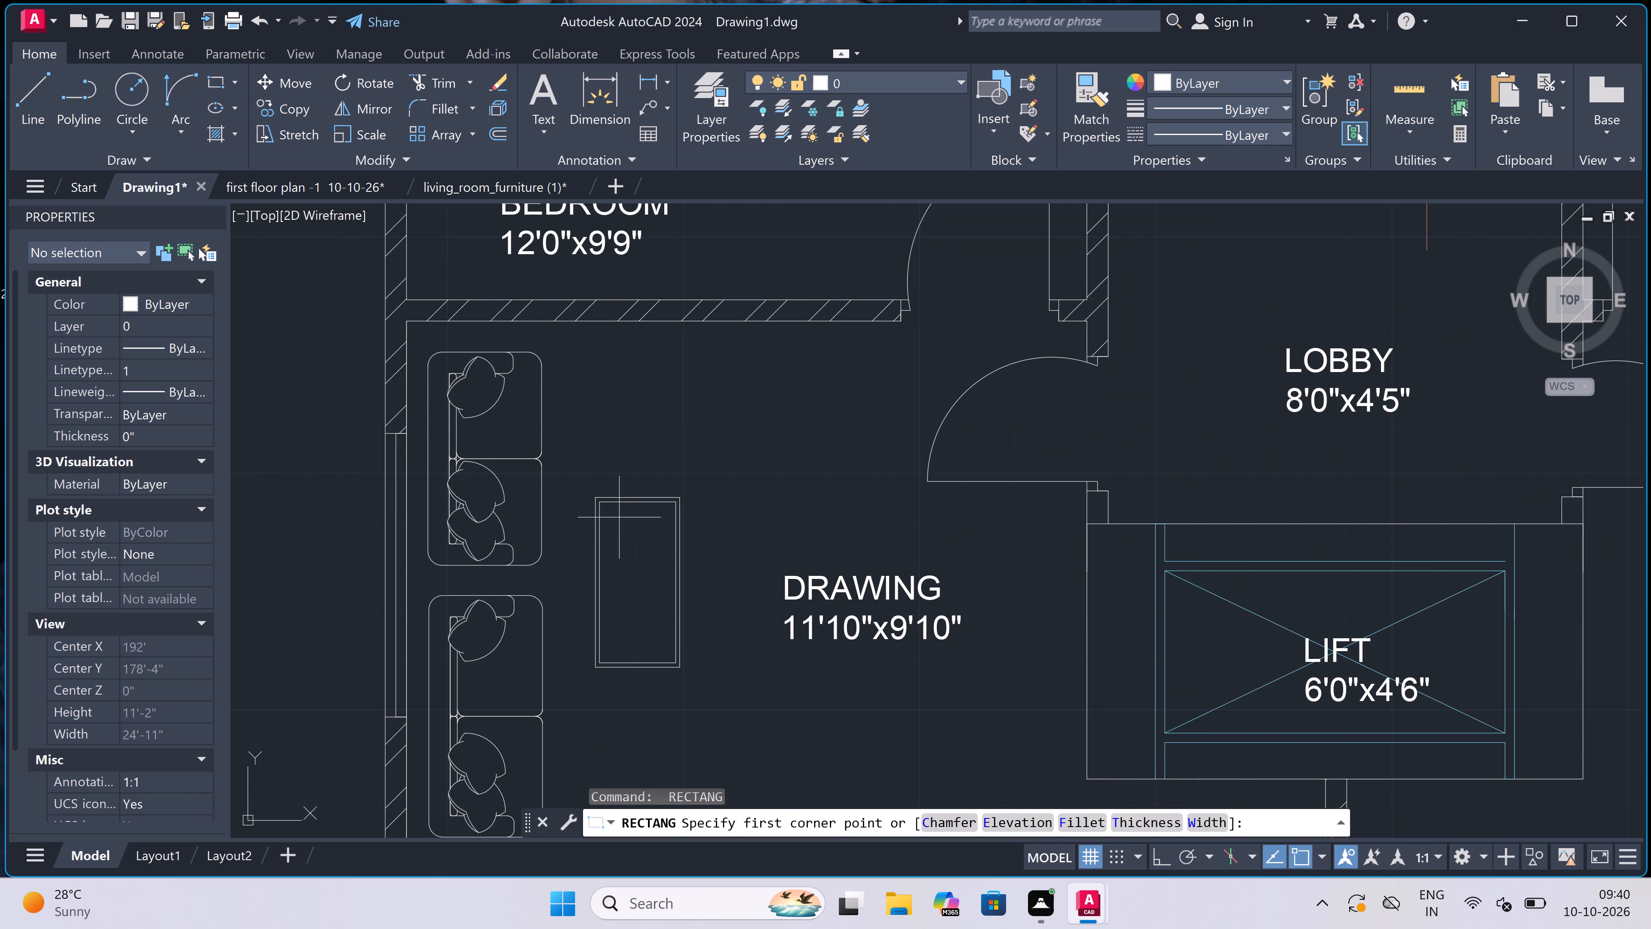
pyautogui.scroll(2, 611, 541)
pyautogui.scroll(-2, 605, 512)
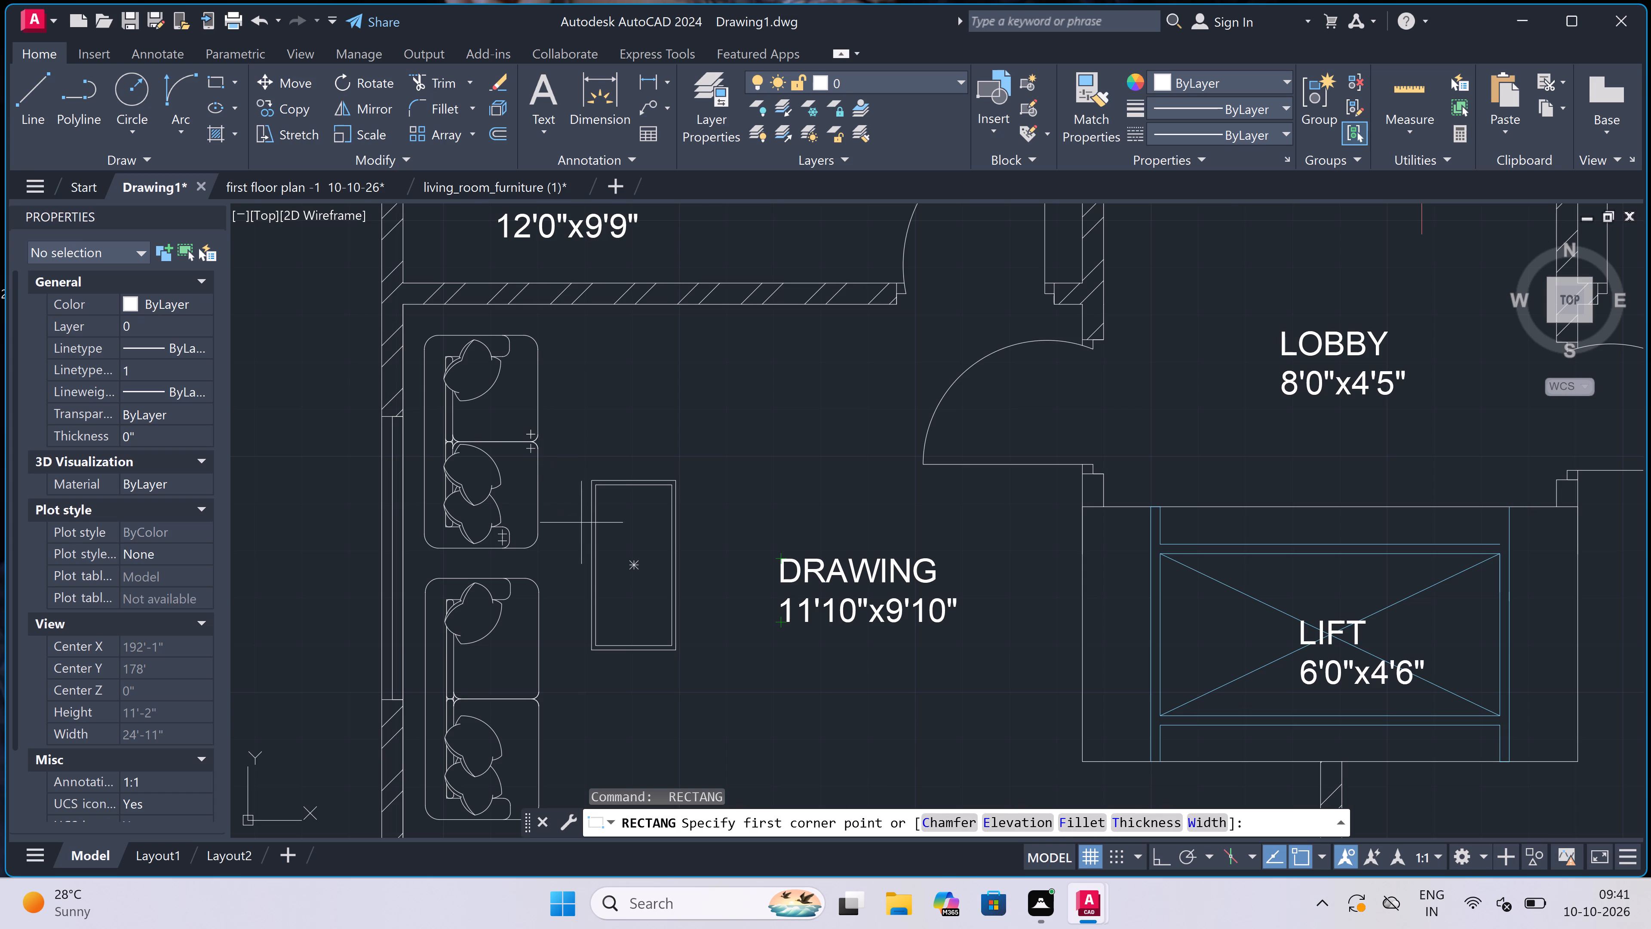
pyautogui.scroll(1, 643, 583)
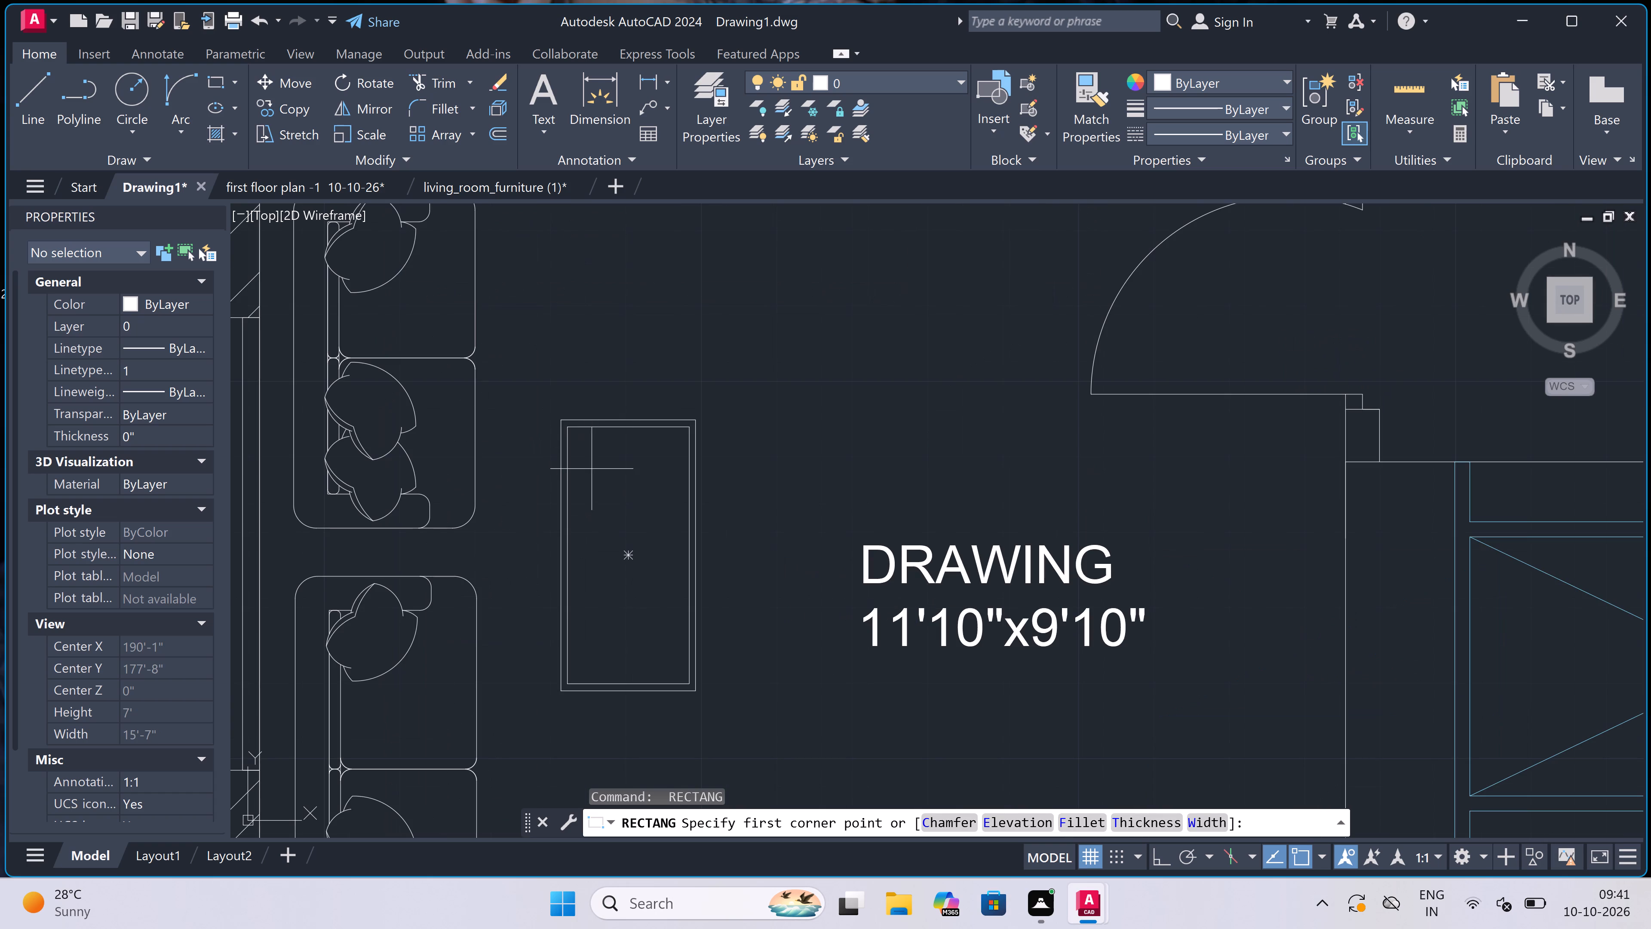
pyautogui.click(589, 464)
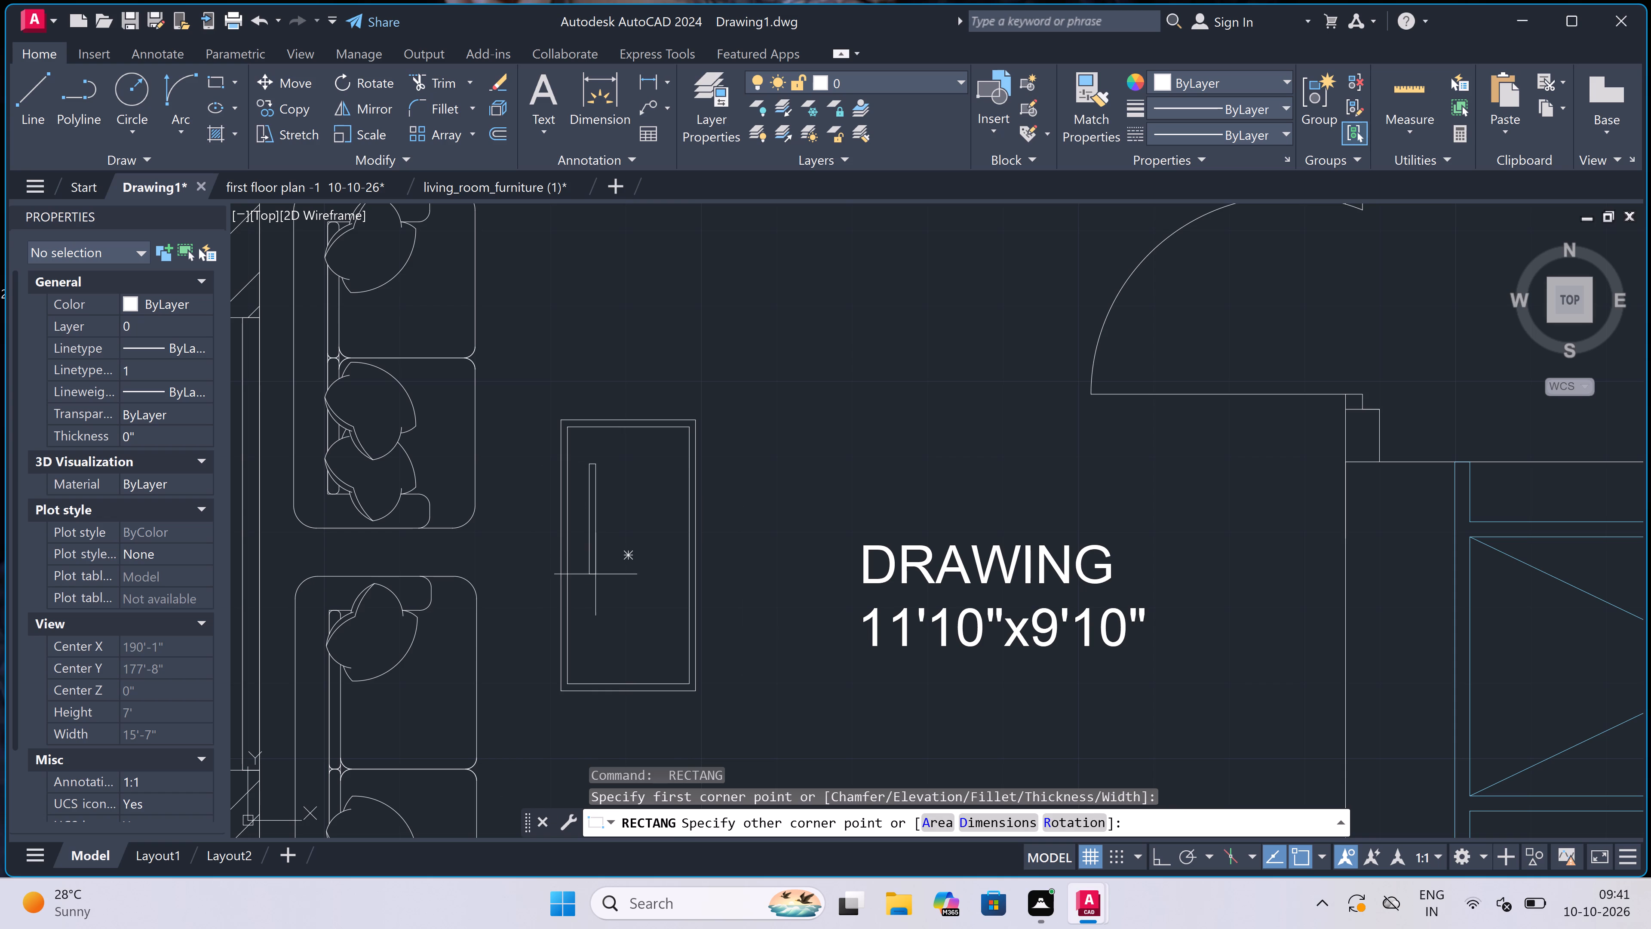
pyautogui.click(661, 643)
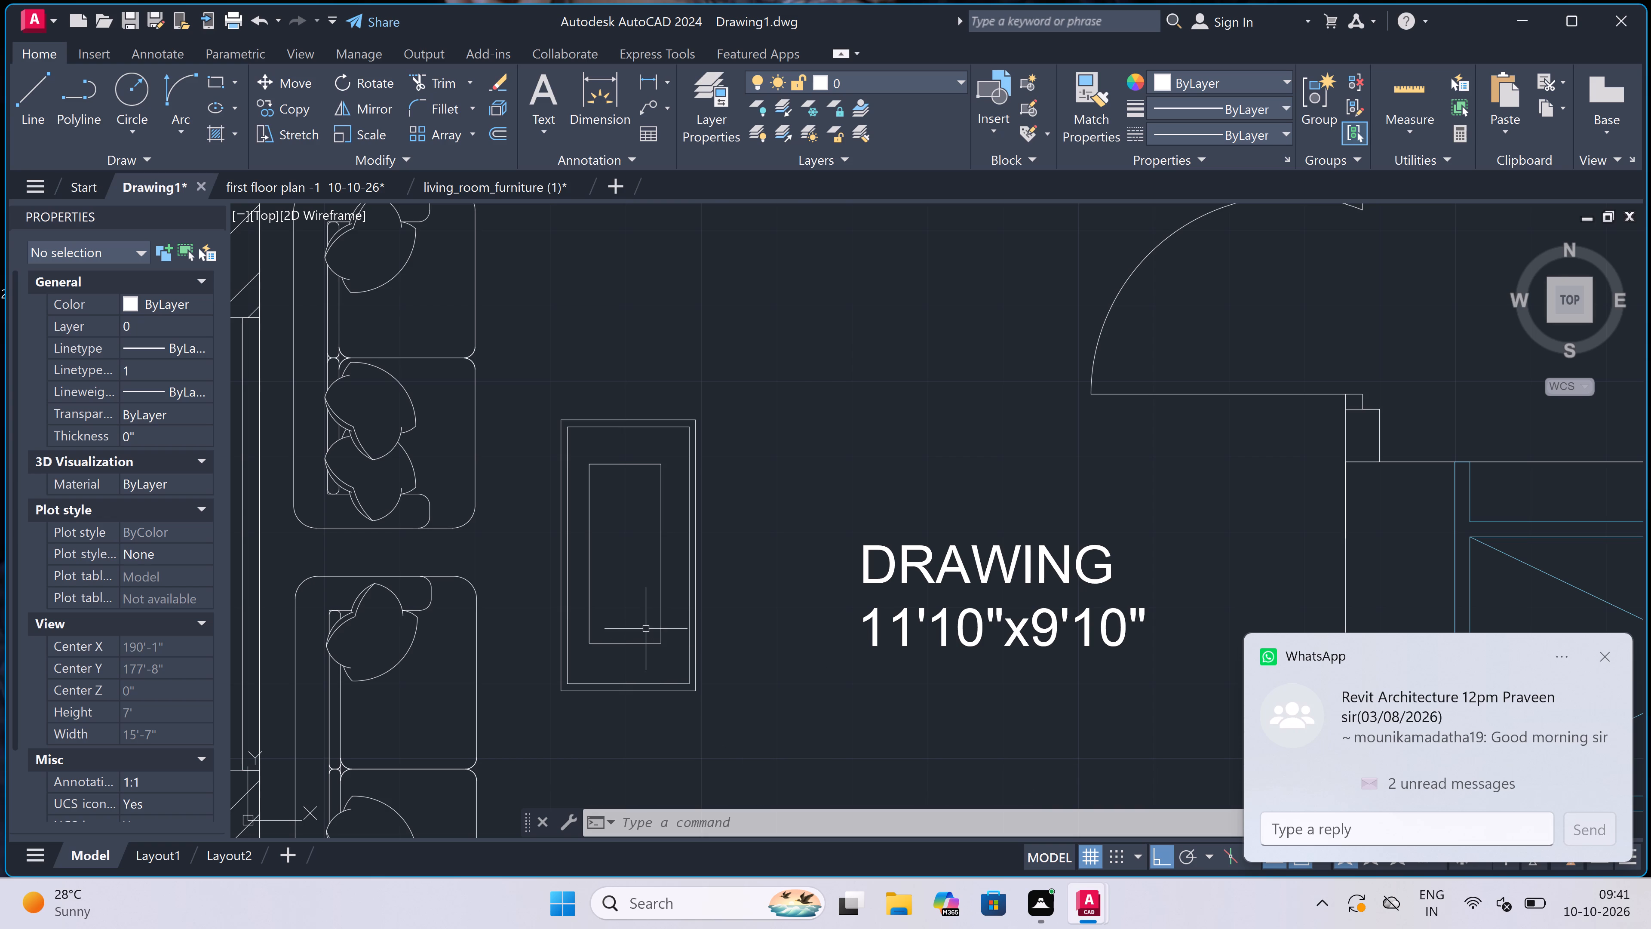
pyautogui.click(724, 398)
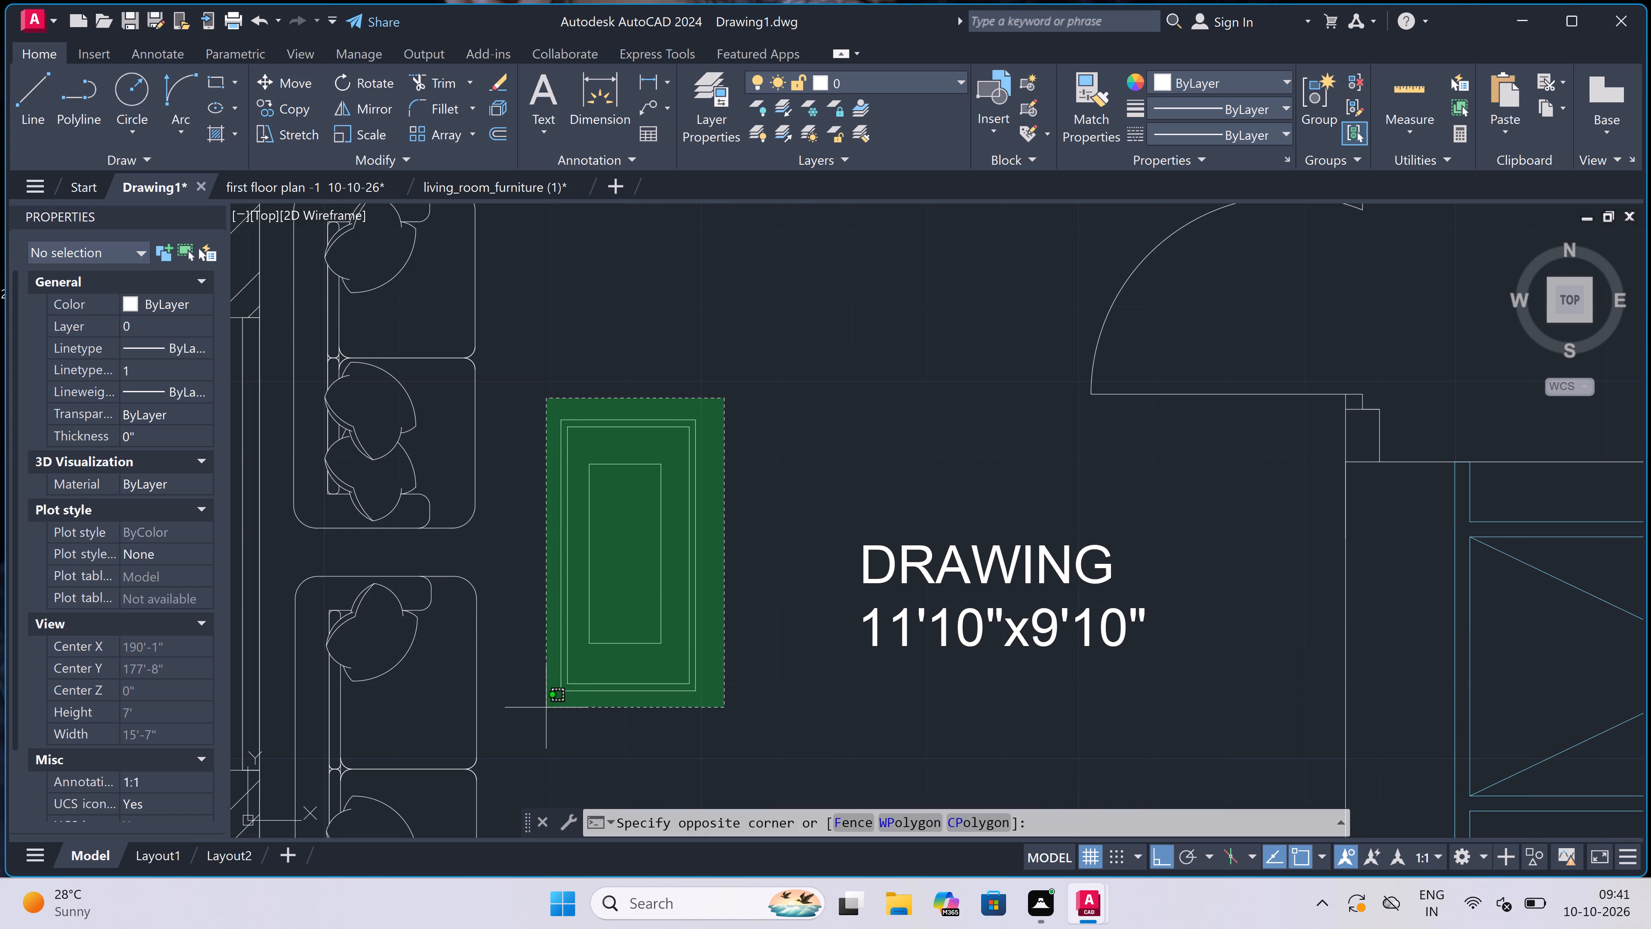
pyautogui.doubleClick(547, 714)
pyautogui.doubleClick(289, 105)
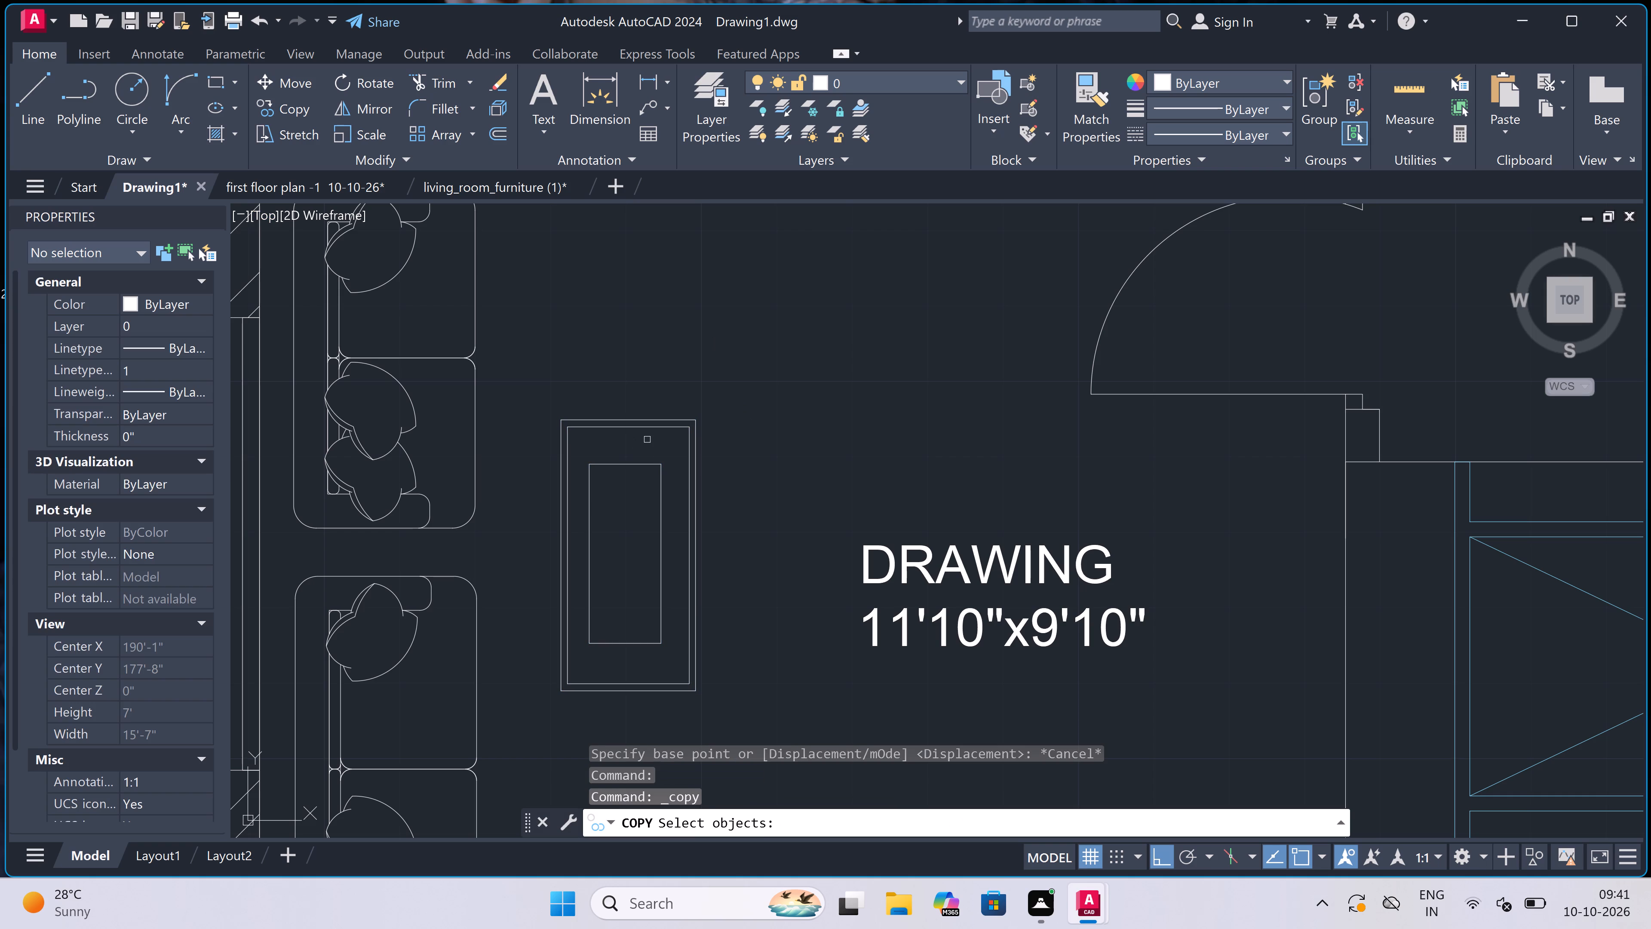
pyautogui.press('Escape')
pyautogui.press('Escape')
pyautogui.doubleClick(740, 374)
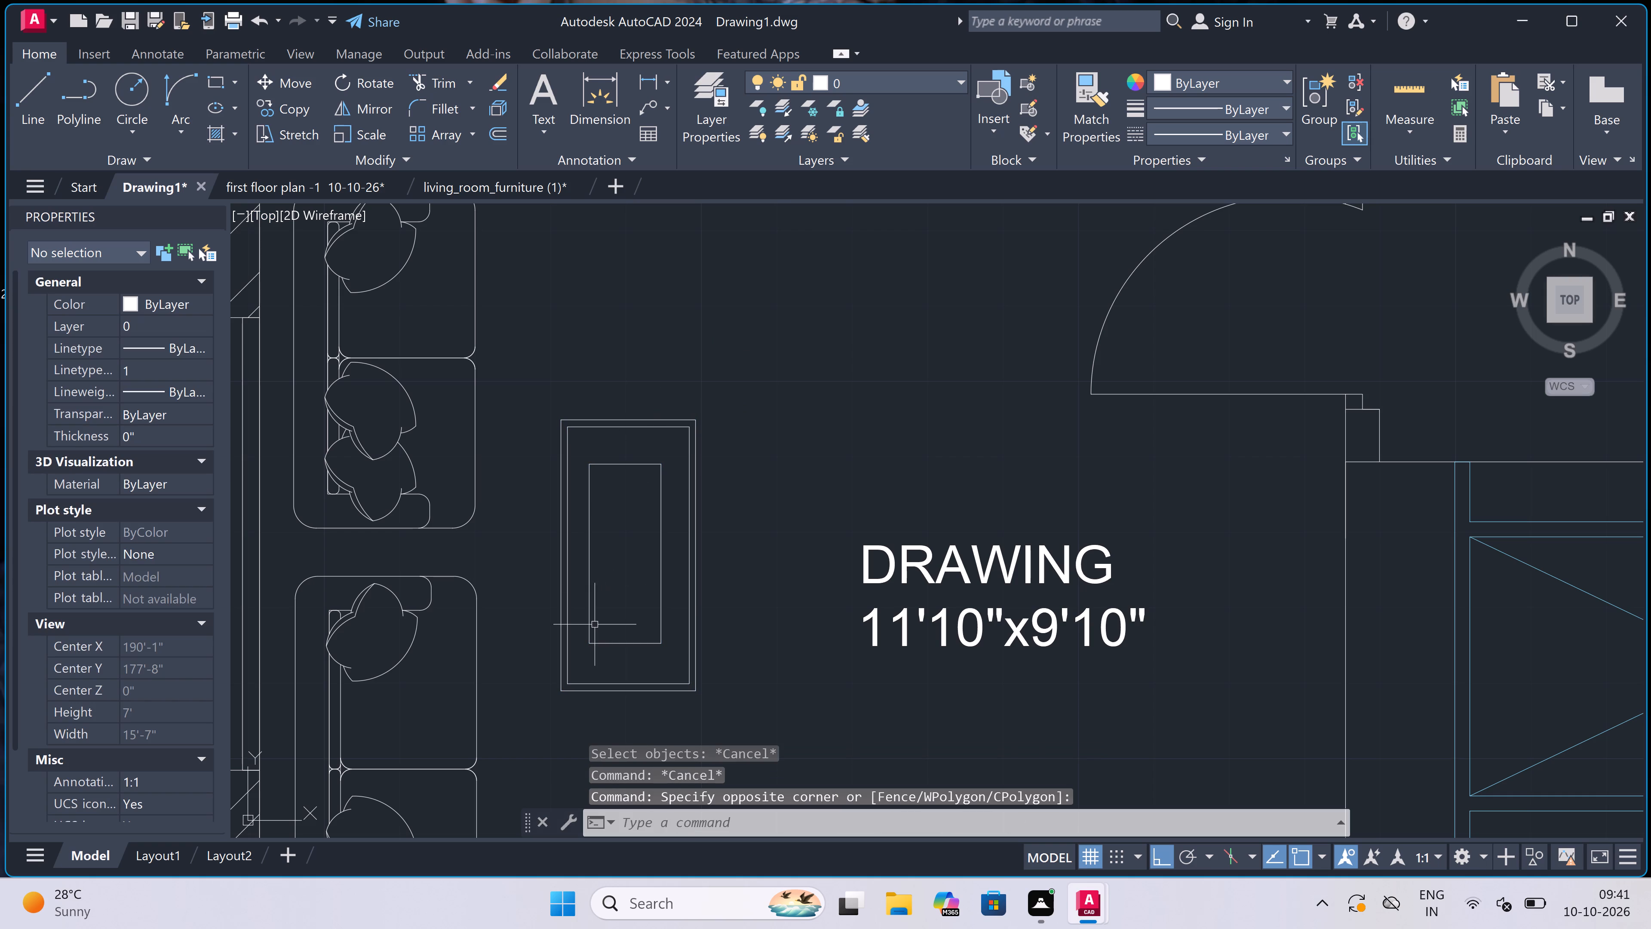
# Copy the left-hand drawing room table's three nested rectangles onto the plain table in the right-hand drawing room, aligning their upper-left corners.
pyautogui.click(729, 404)
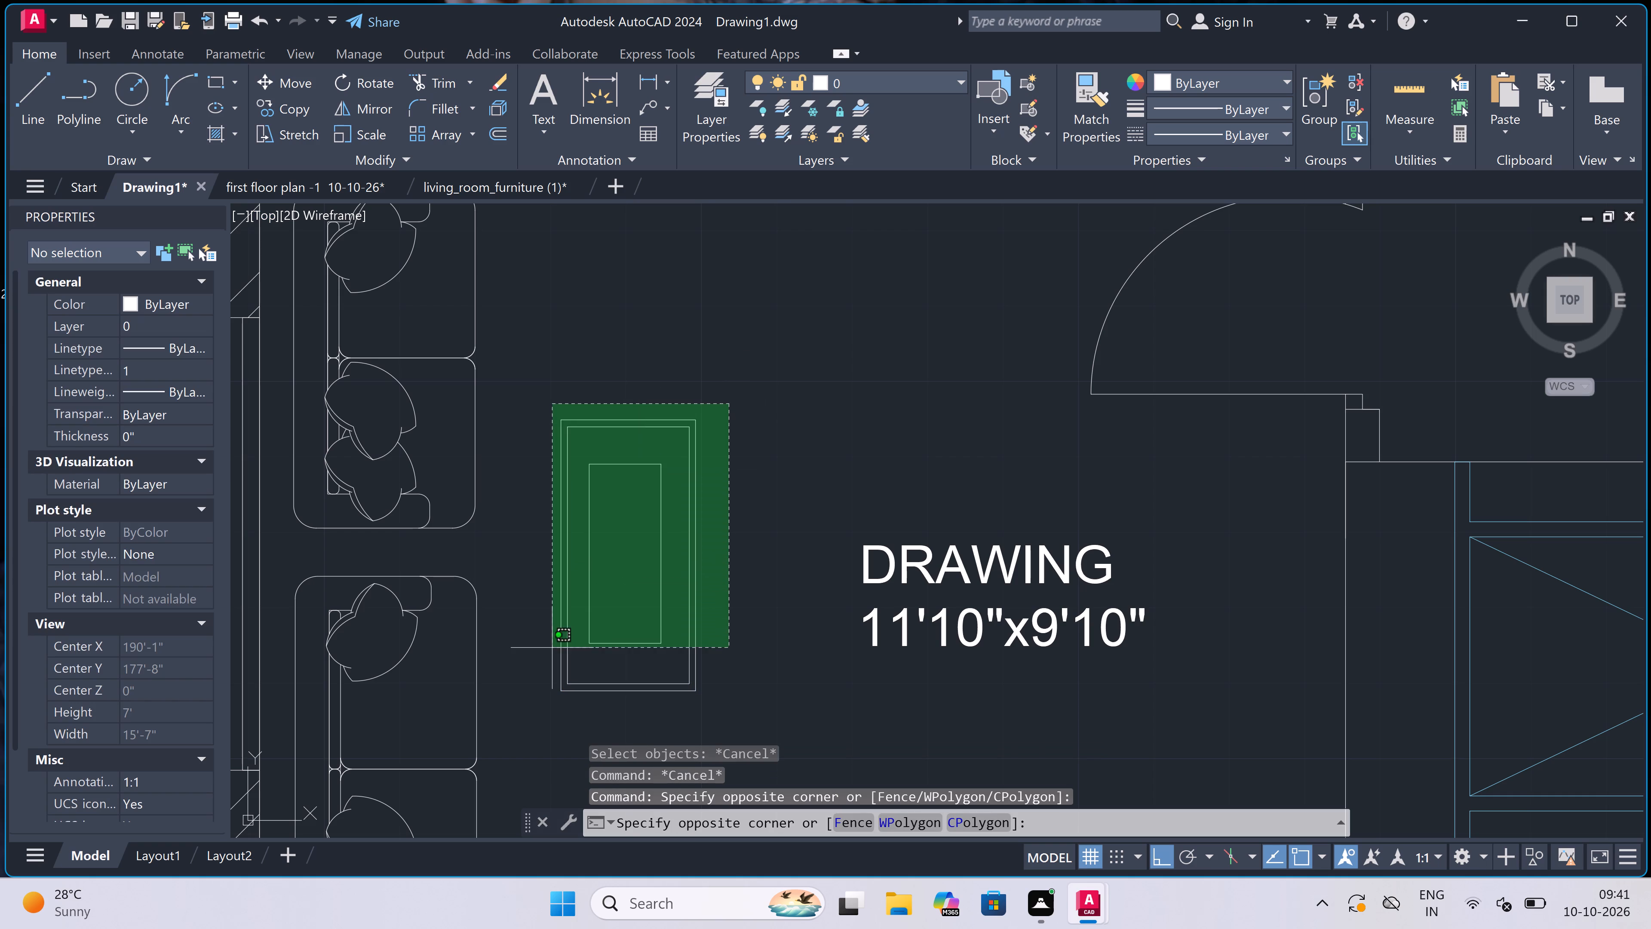
pyautogui.click(544, 722)
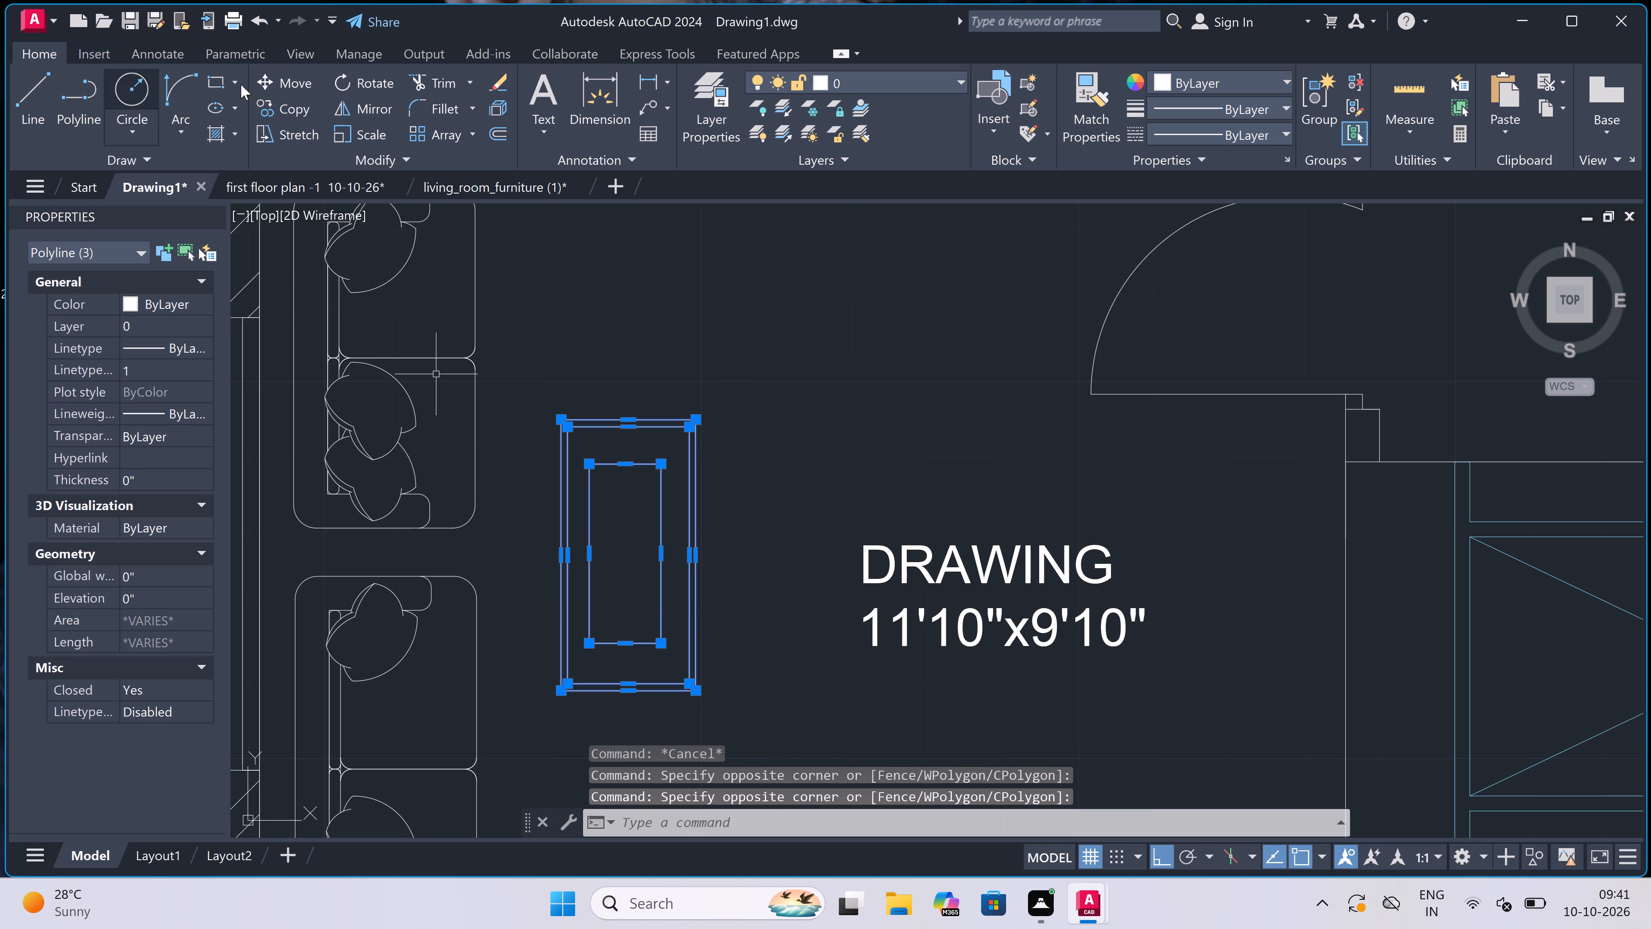
pyautogui.doubleClick(294, 108)
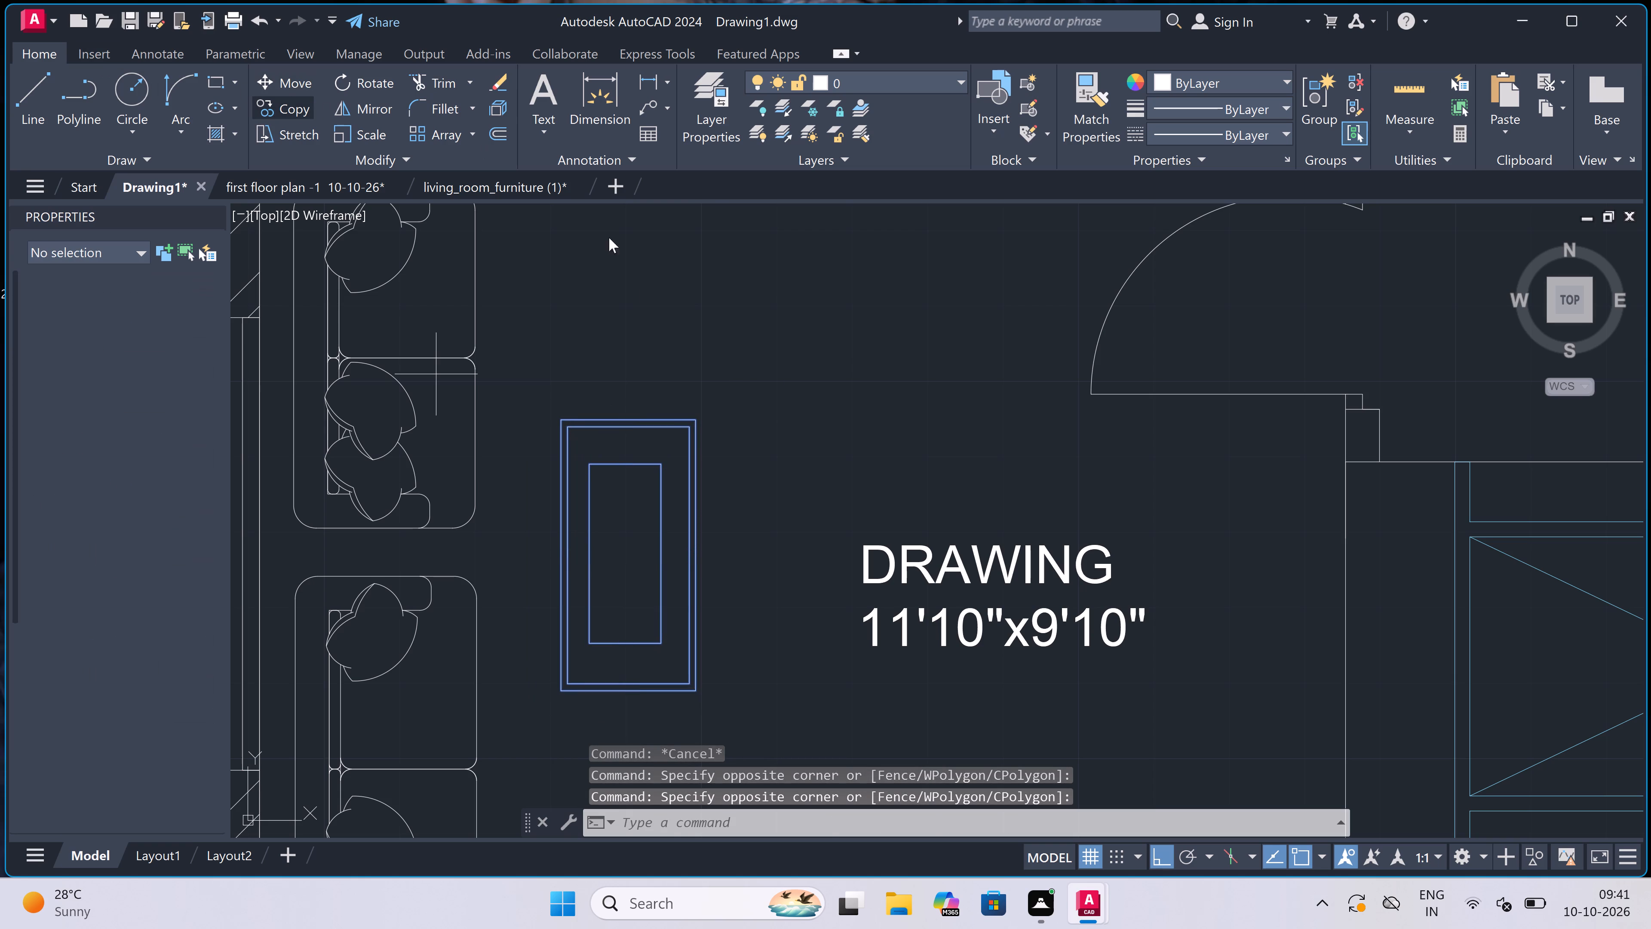
pyautogui.doubleClick(565, 416)
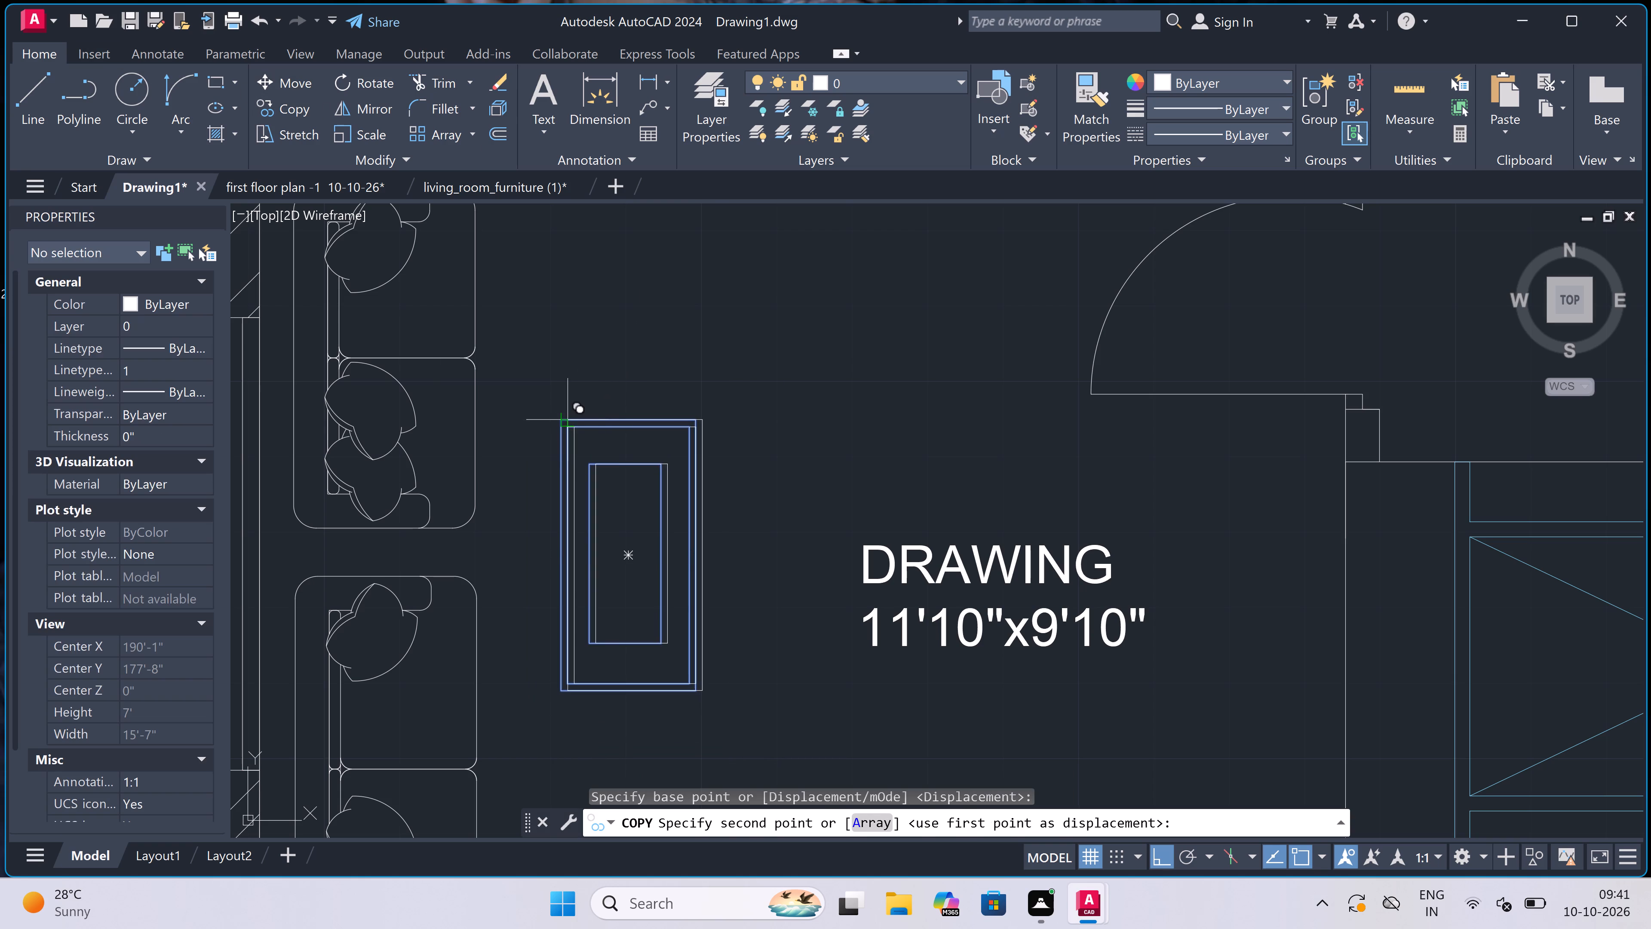
pyautogui.scroll(-4, 566, 414)
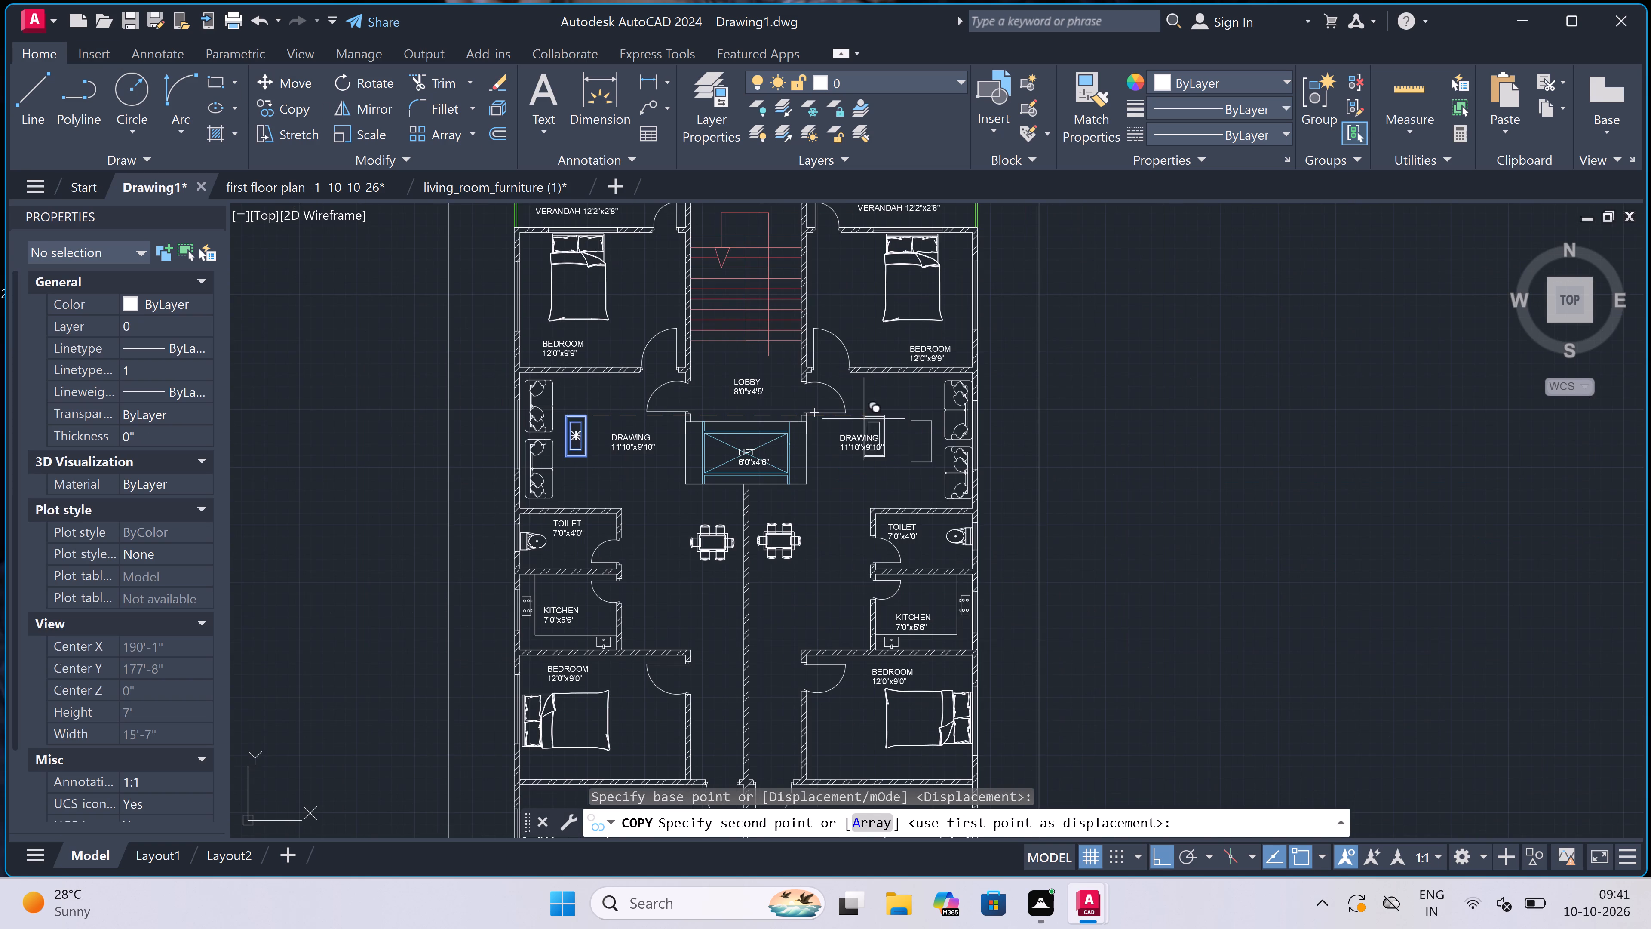
pyautogui.scroll(3, 927, 425)
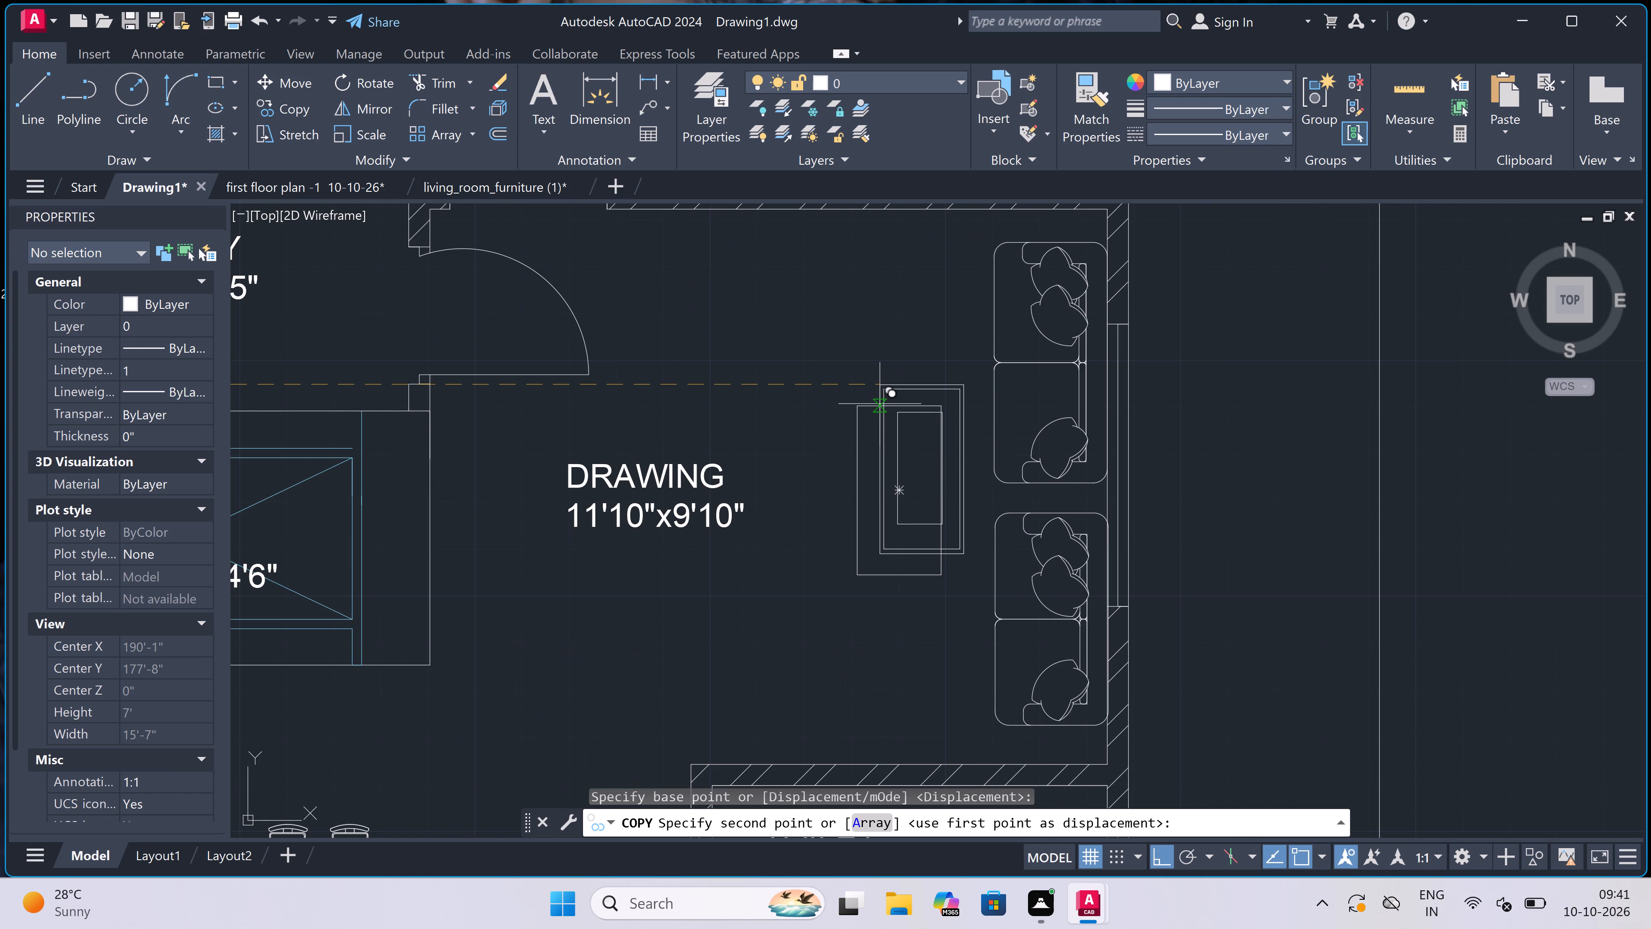
pyautogui.press('F8')
pyautogui.scroll(3, 874, 407)
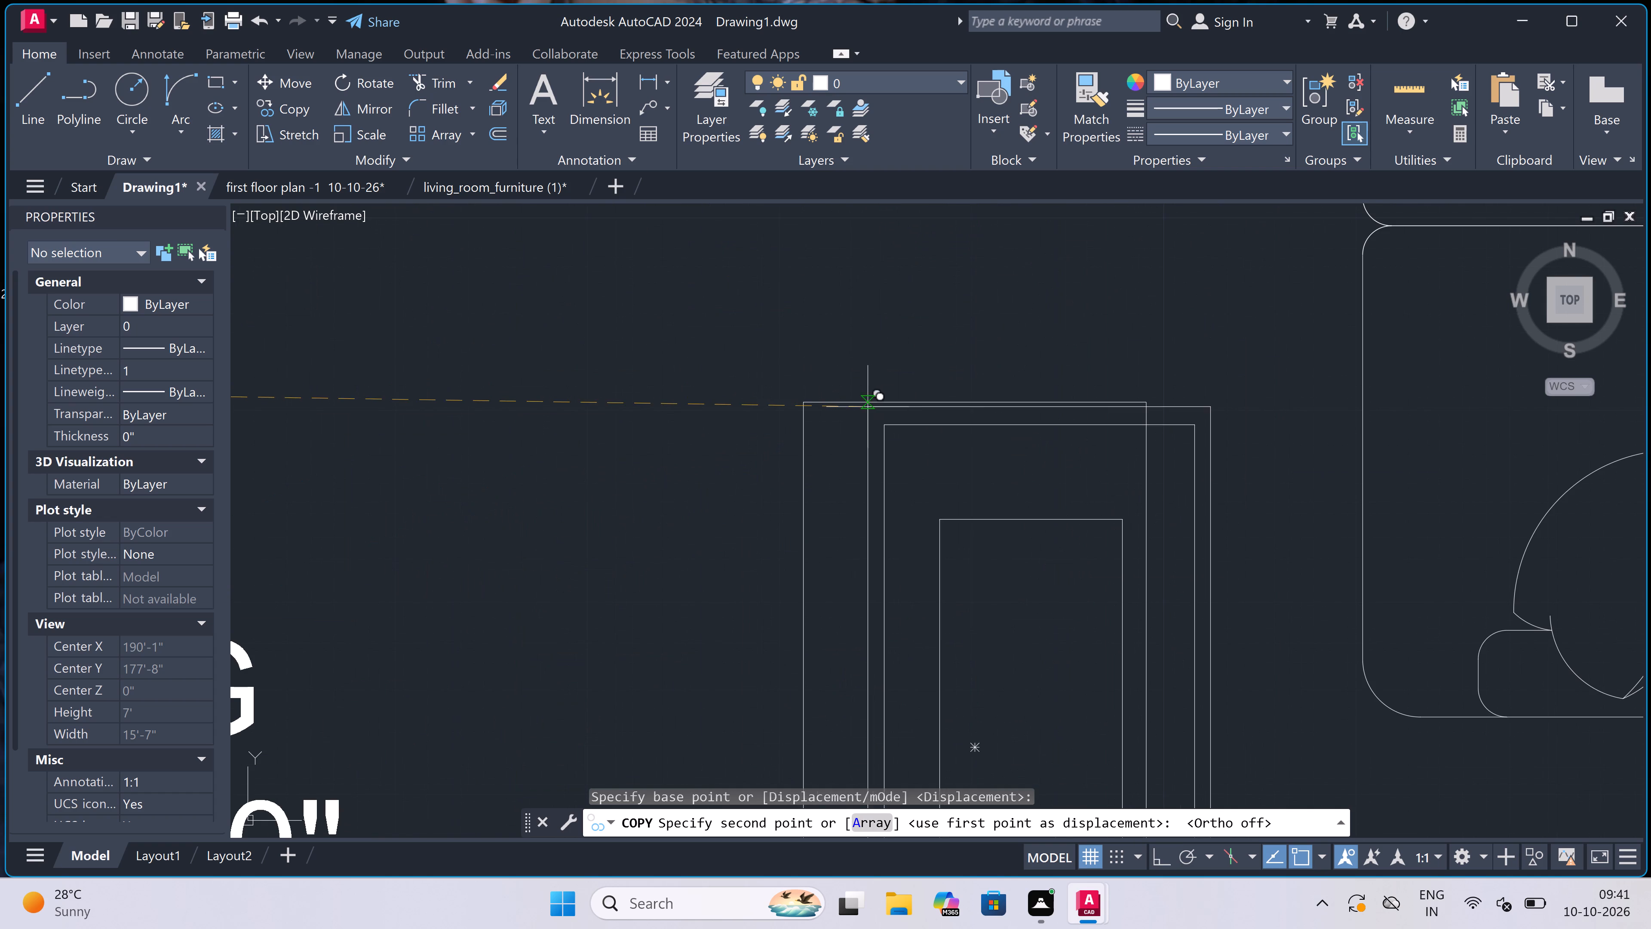
pyautogui.scroll(2, 794, 398)
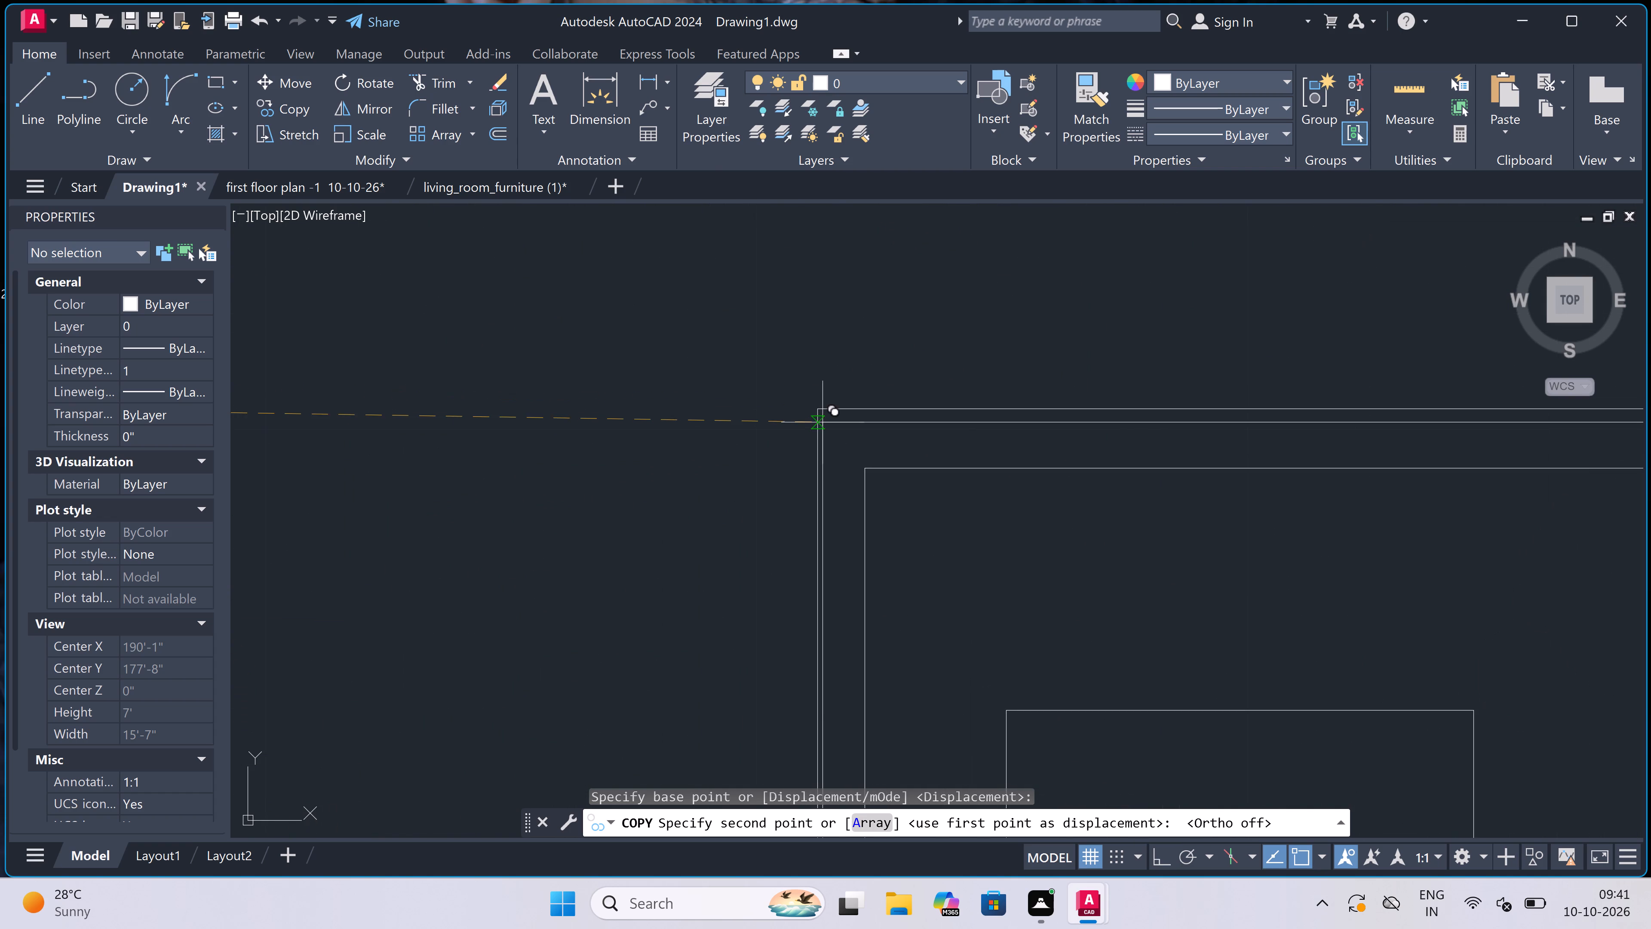
pyautogui.click(820, 413)
pyautogui.scroll(-3, 715, 347)
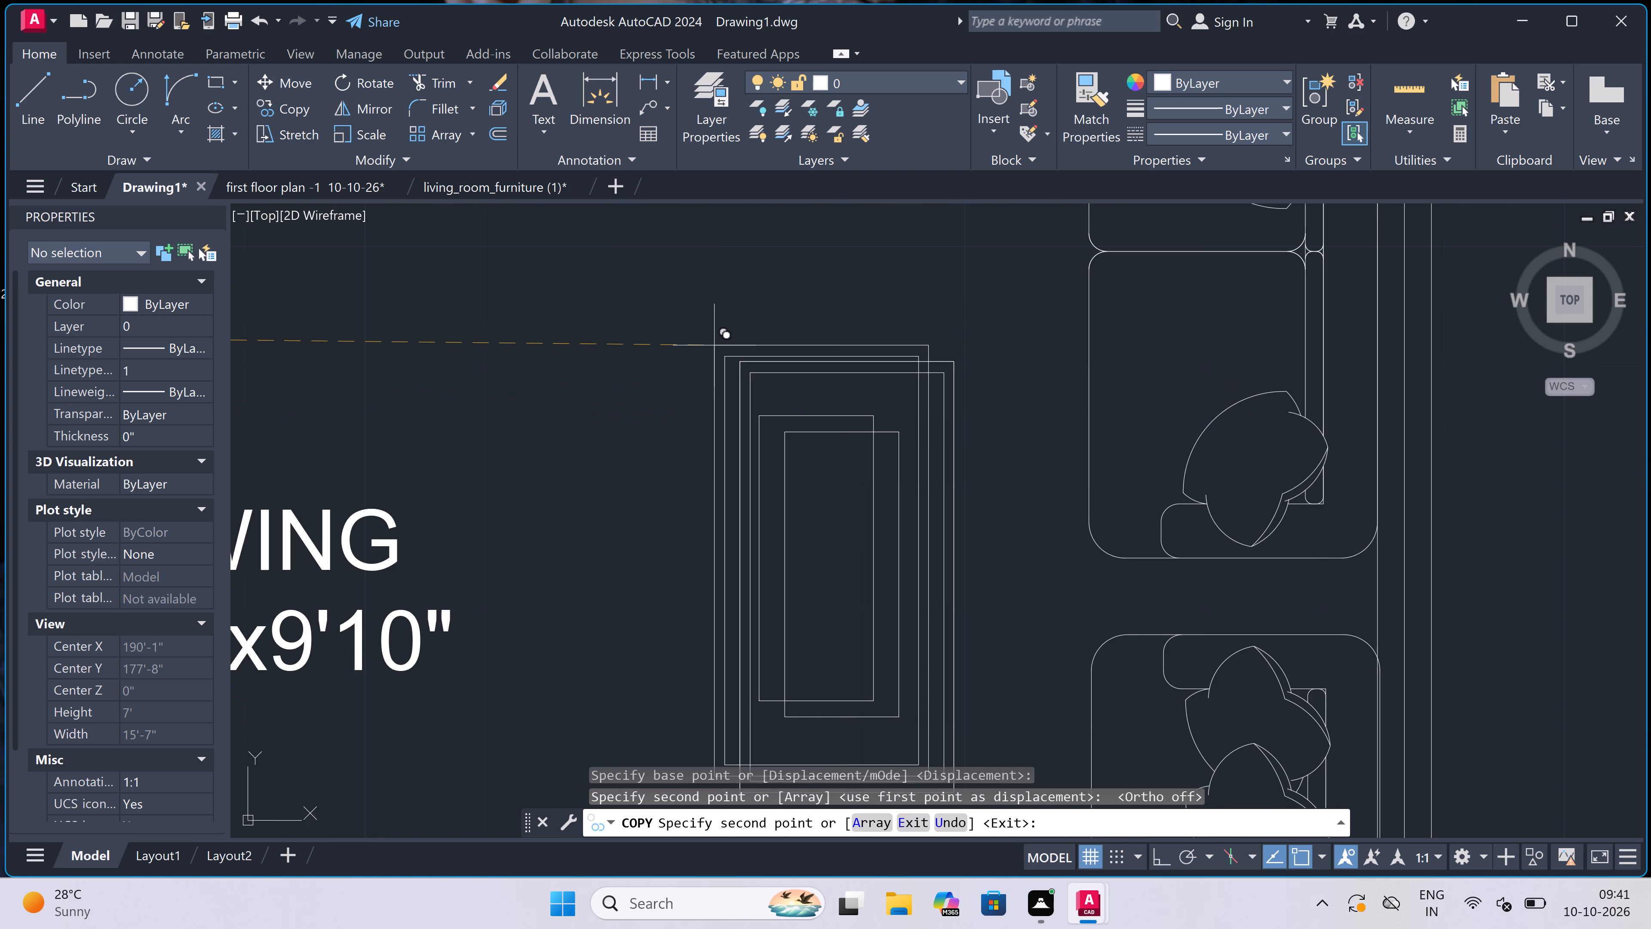
pyautogui.press('Escape')
# Move the LIFT 6'0"x4'6" label slightly up and to the left, nearer the centre of the lift's crossed diagonals.
pyautogui.scroll(-8, 713, 345)
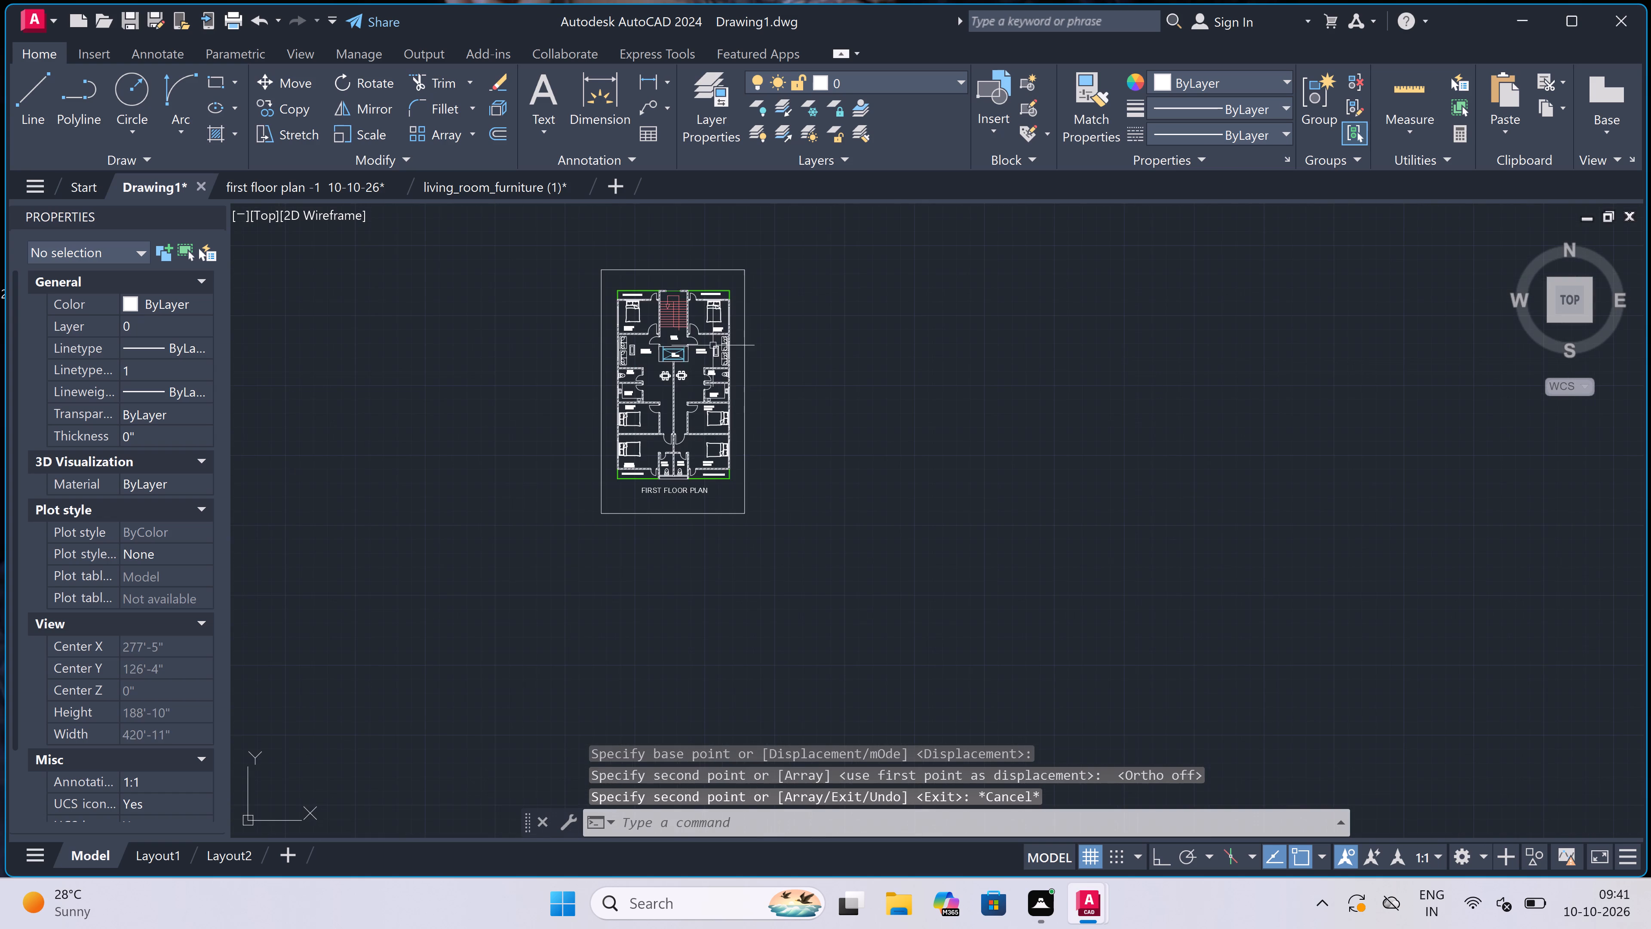
pyautogui.scroll(3, 614, 271)
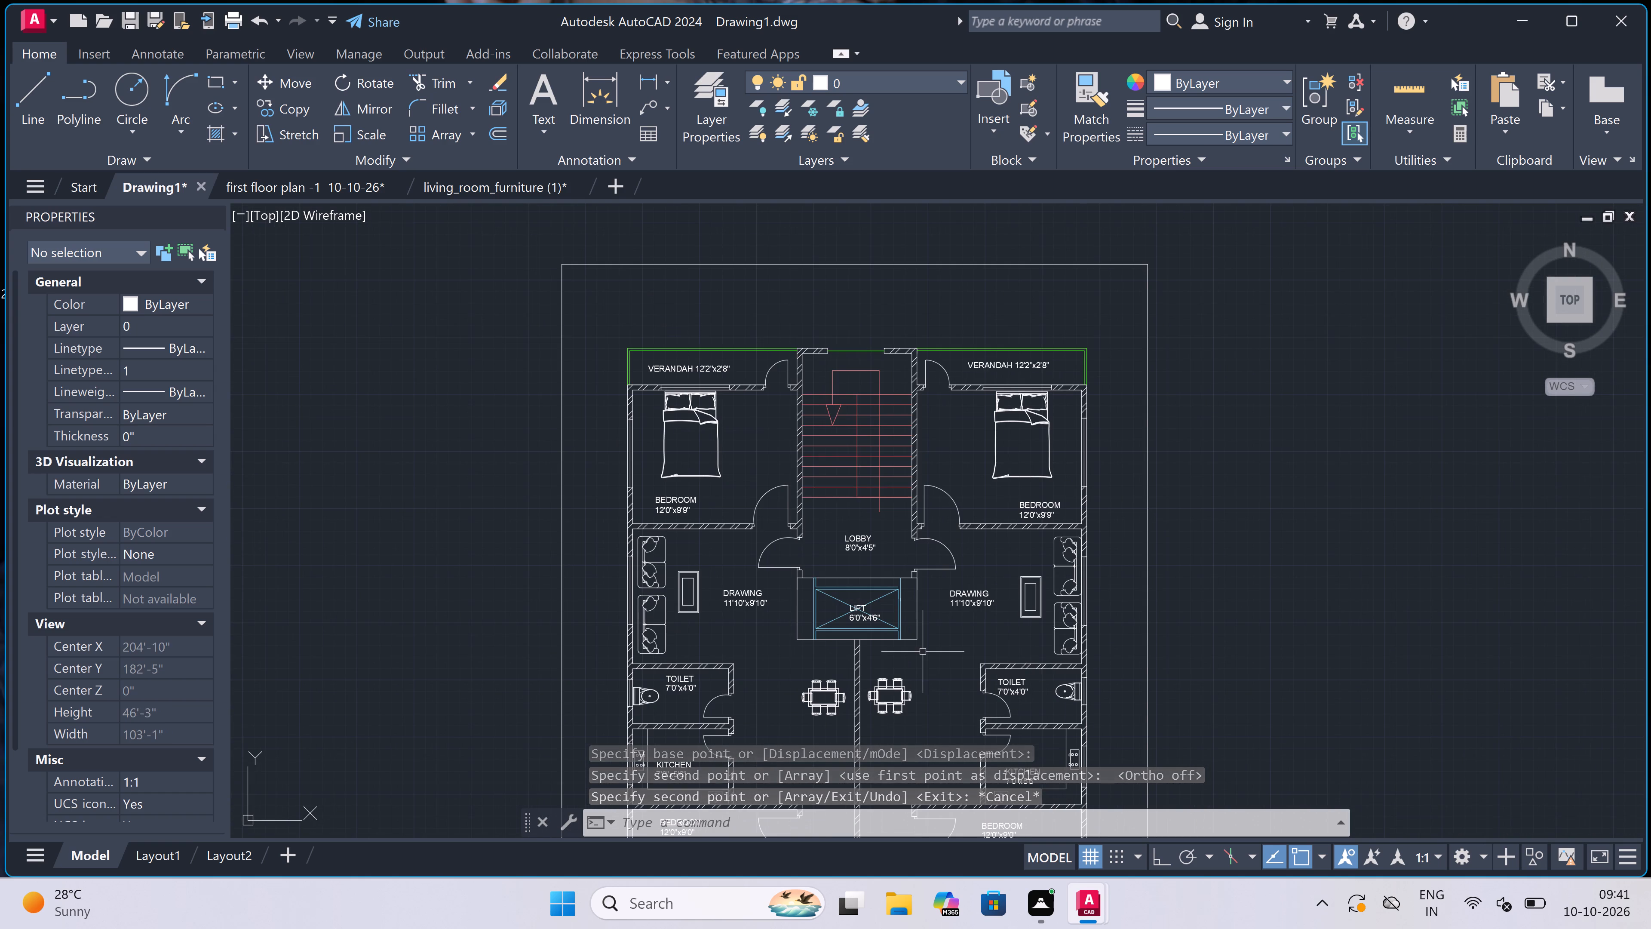
pyautogui.scroll(2, 965, 630)
pyautogui.scroll(-2, 625, 527)
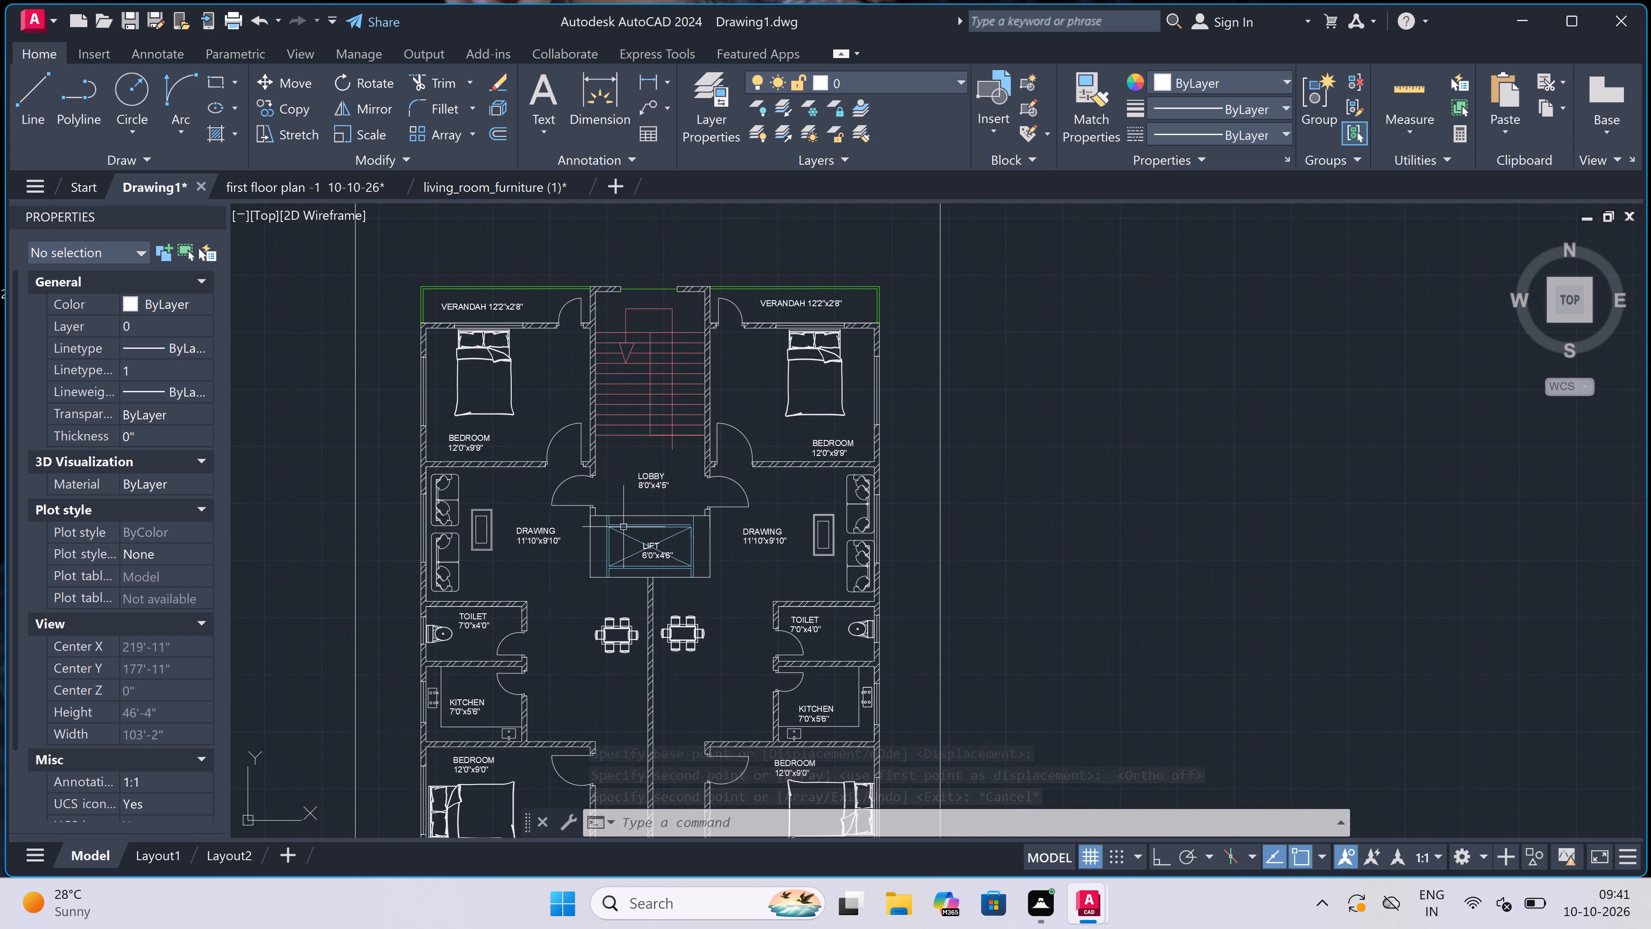
pyautogui.scroll(2, 623, 527)
pyautogui.scroll(2, 677, 554)
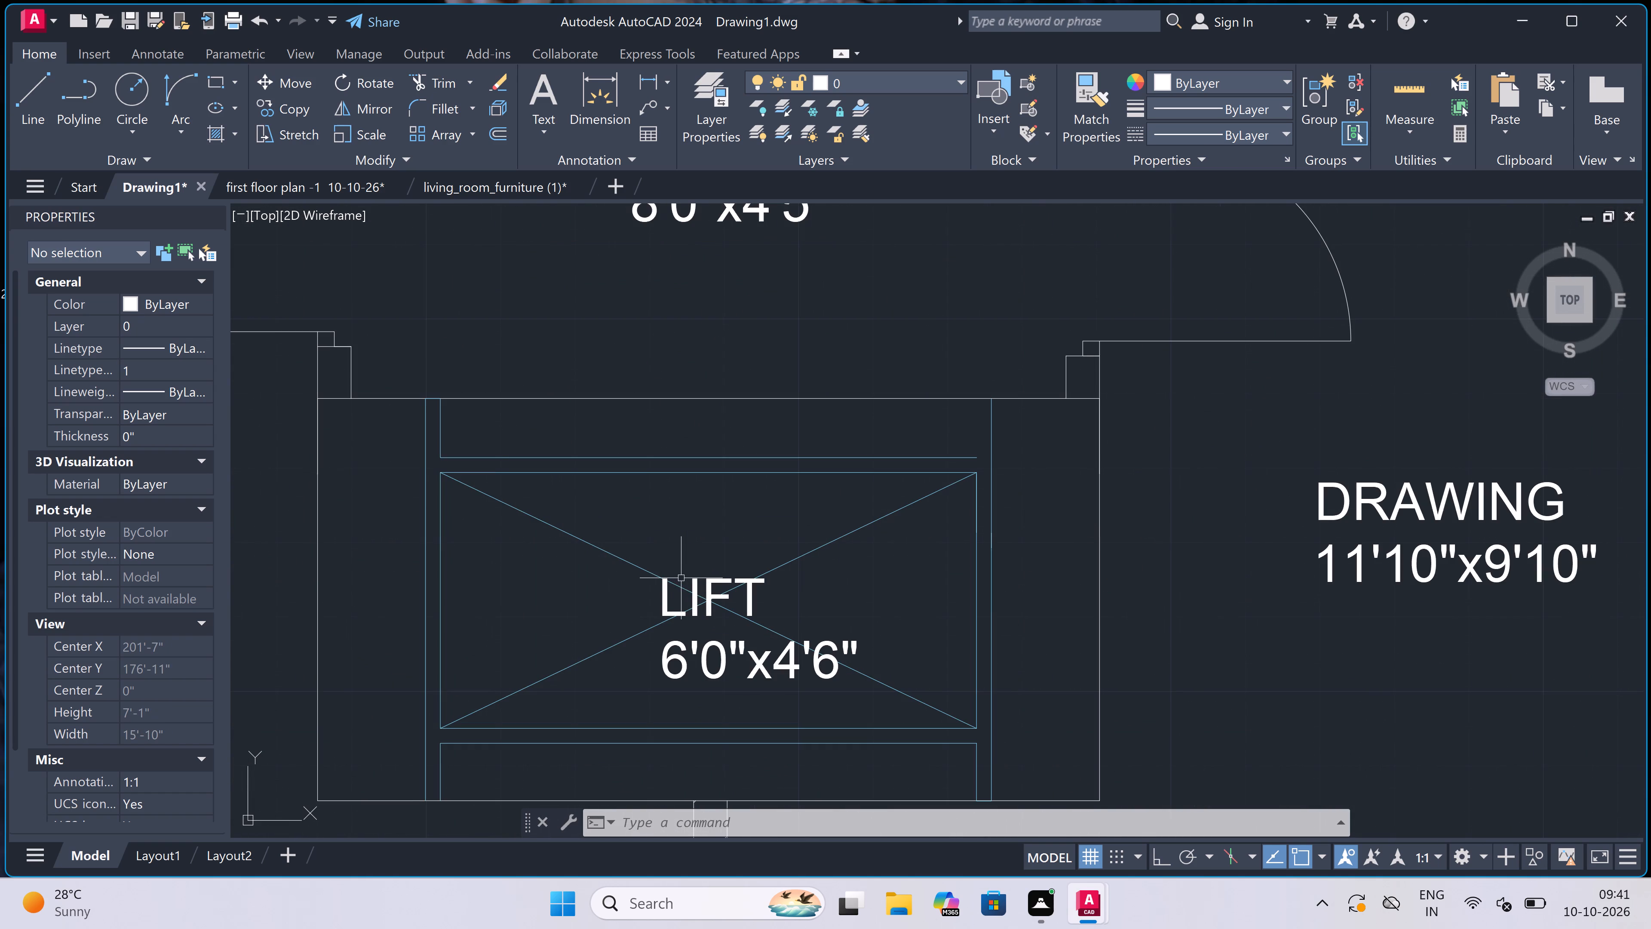
pyautogui.click(698, 581)
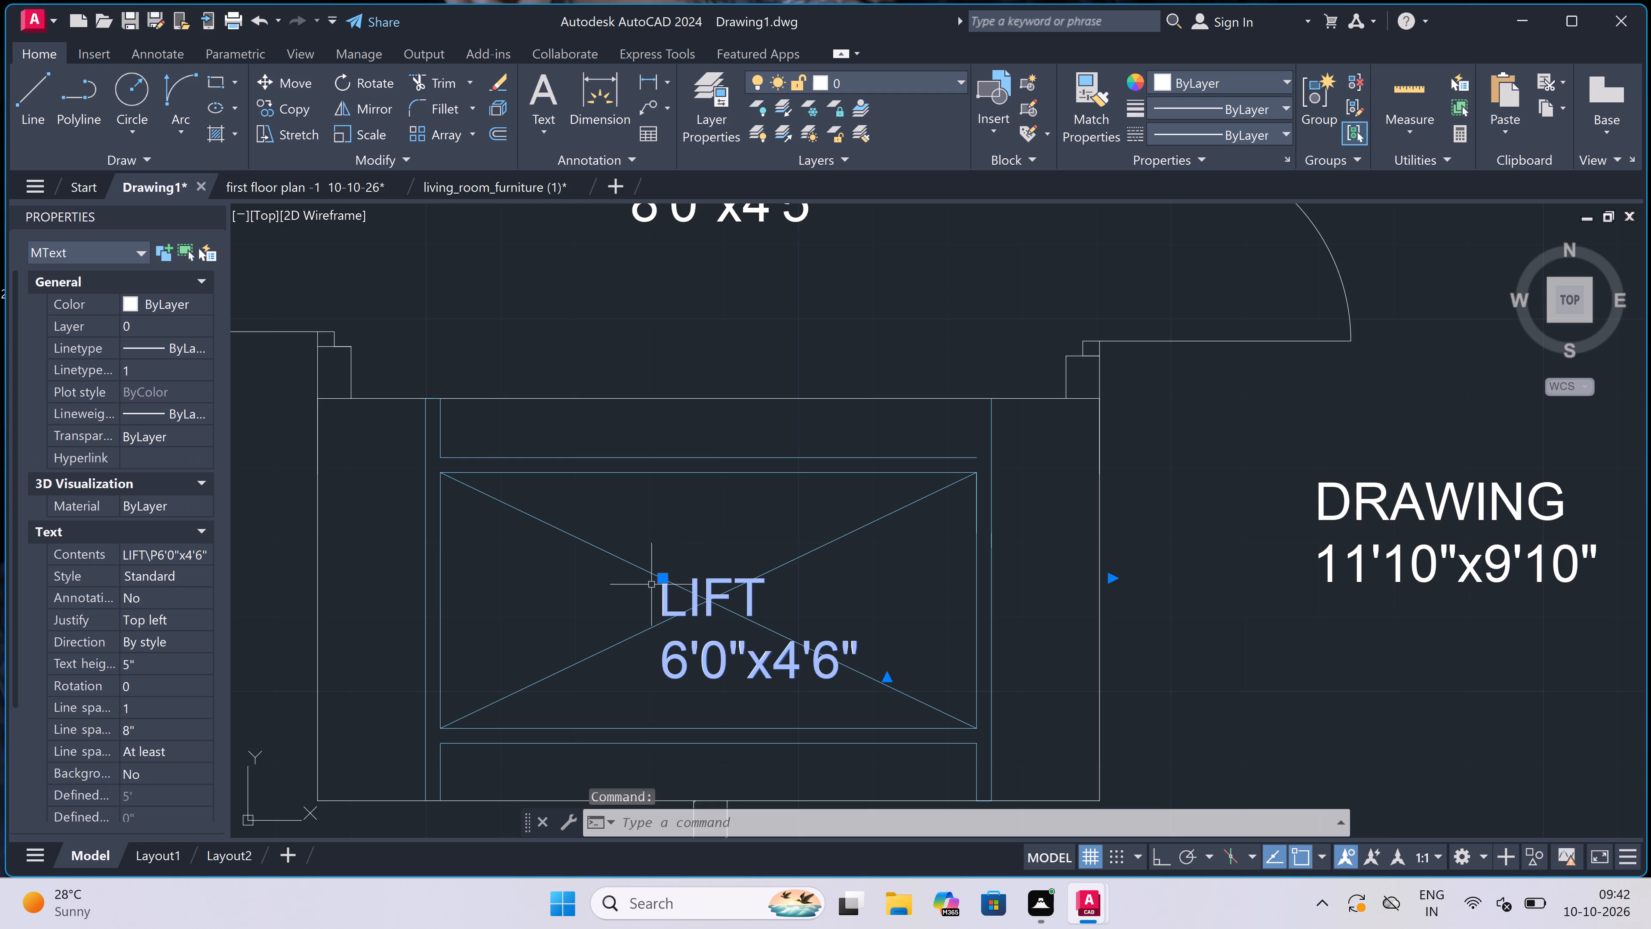
pyautogui.doubleClick(665, 575)
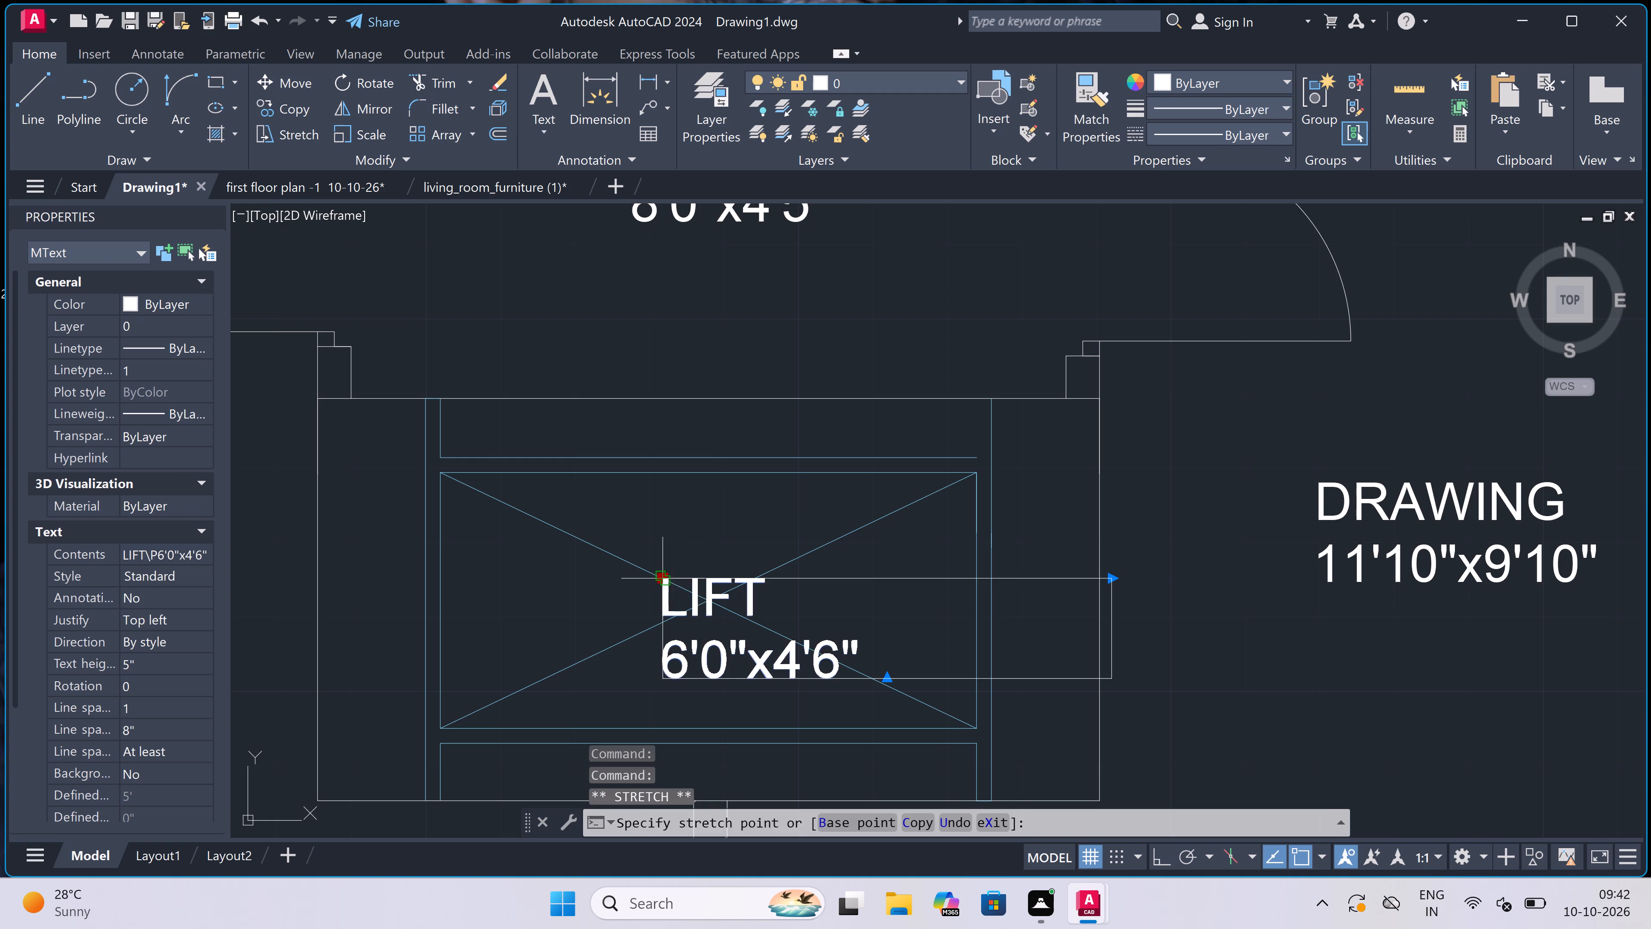
pyautogui.click(633, 554)
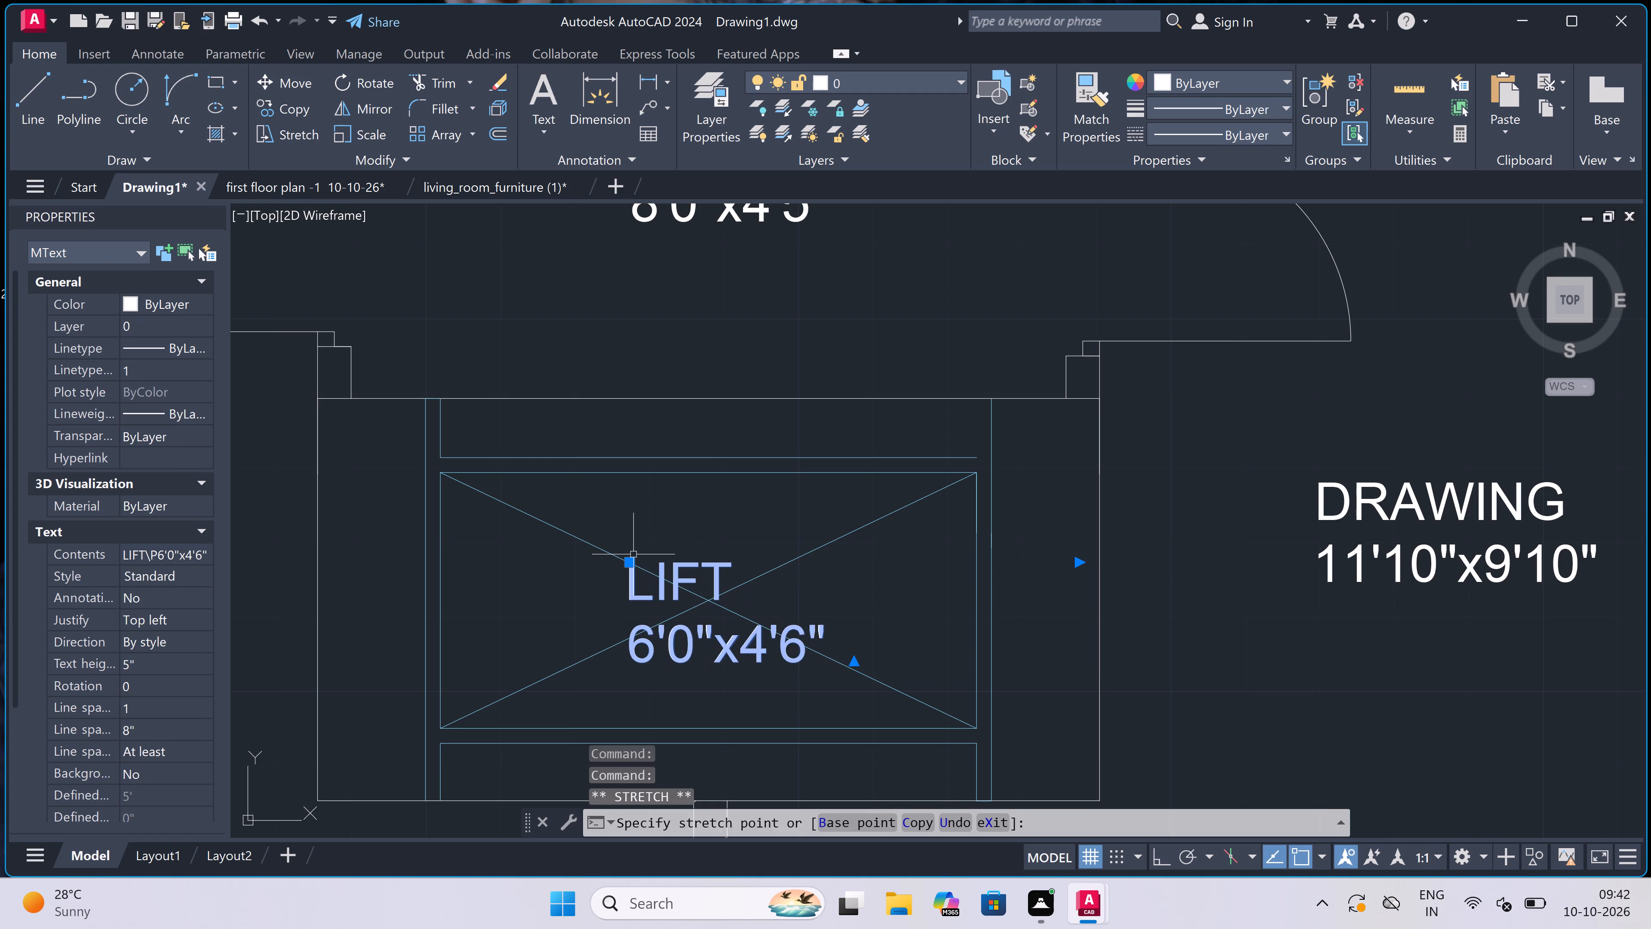
pyautogui.press('Escape')
# Examine the whole floor plan, including the staircase, drawing rooms, kitchens and bedrooms, for remaining details to fix.
pyautogui.scroll(-1, 679, 524)
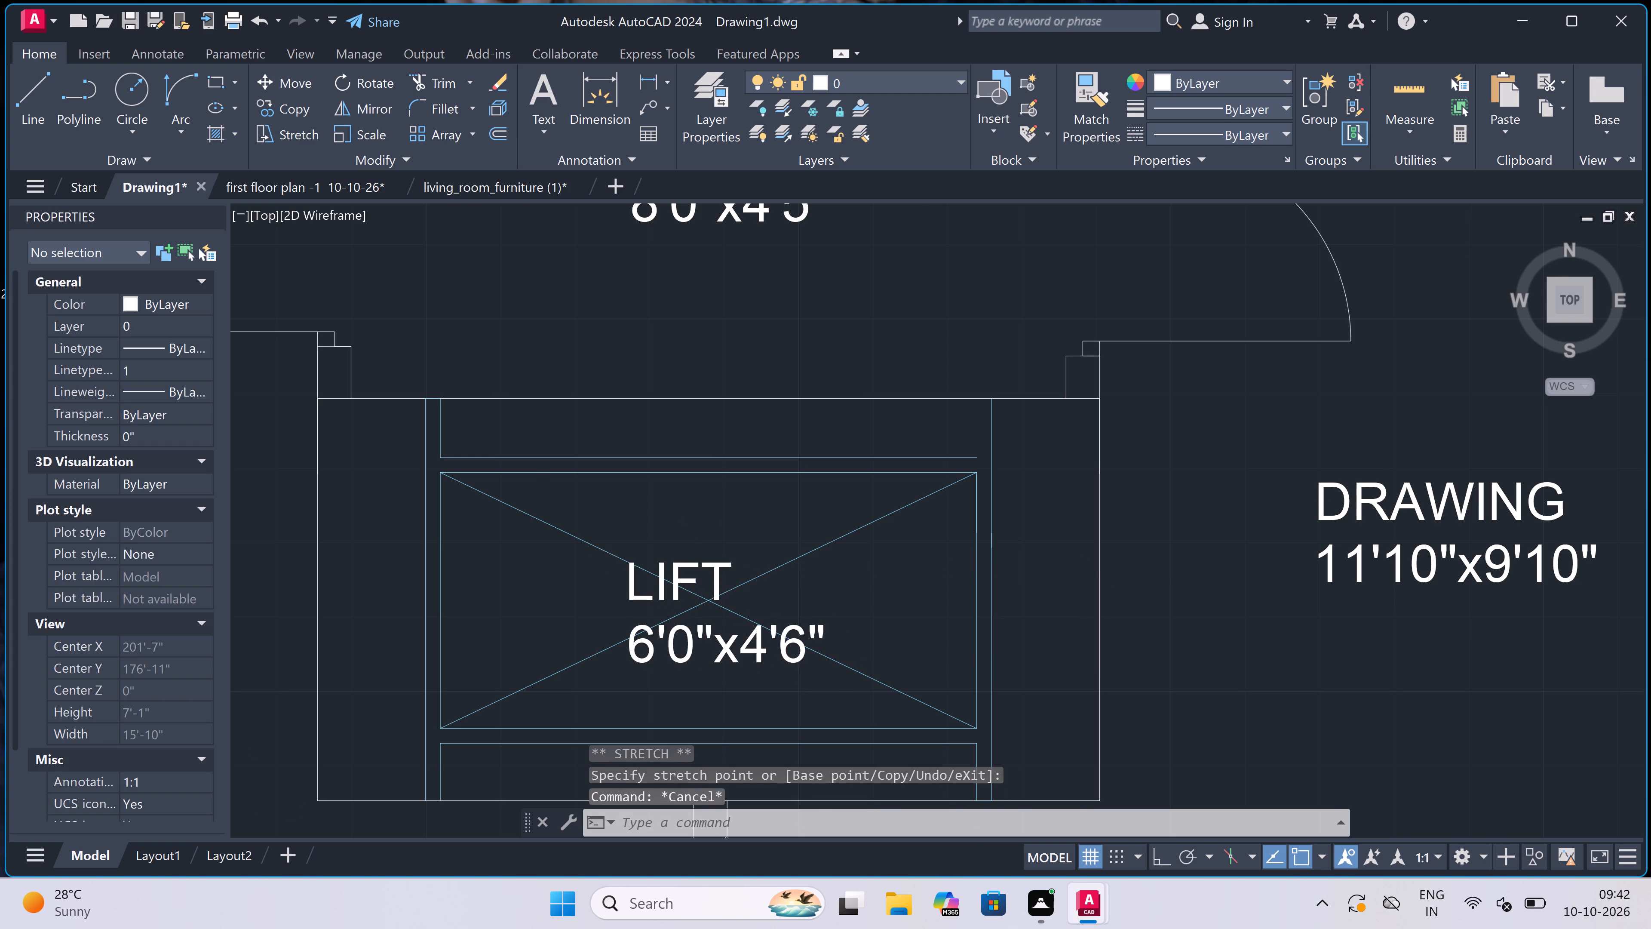
pyautogui.scroll(-4, 679, 524)
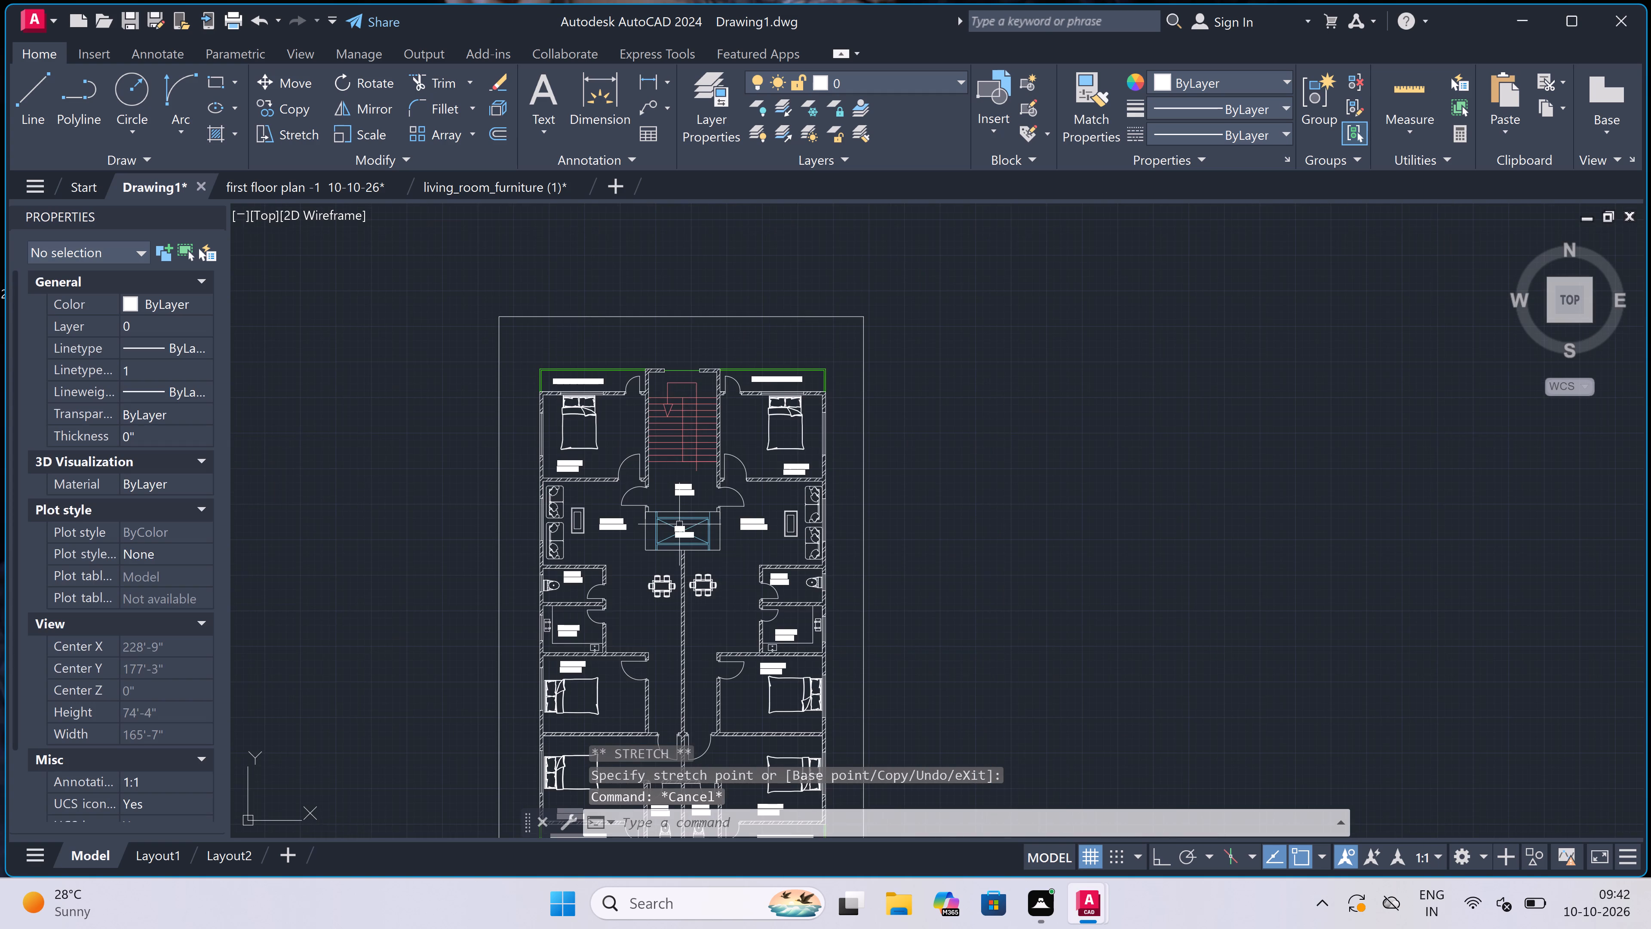
pyautogui.scroll(-4, 679, 524)
pyautogui.scroll(6, 674, 568)
pyautogui.scroll(-2, 688, 554)
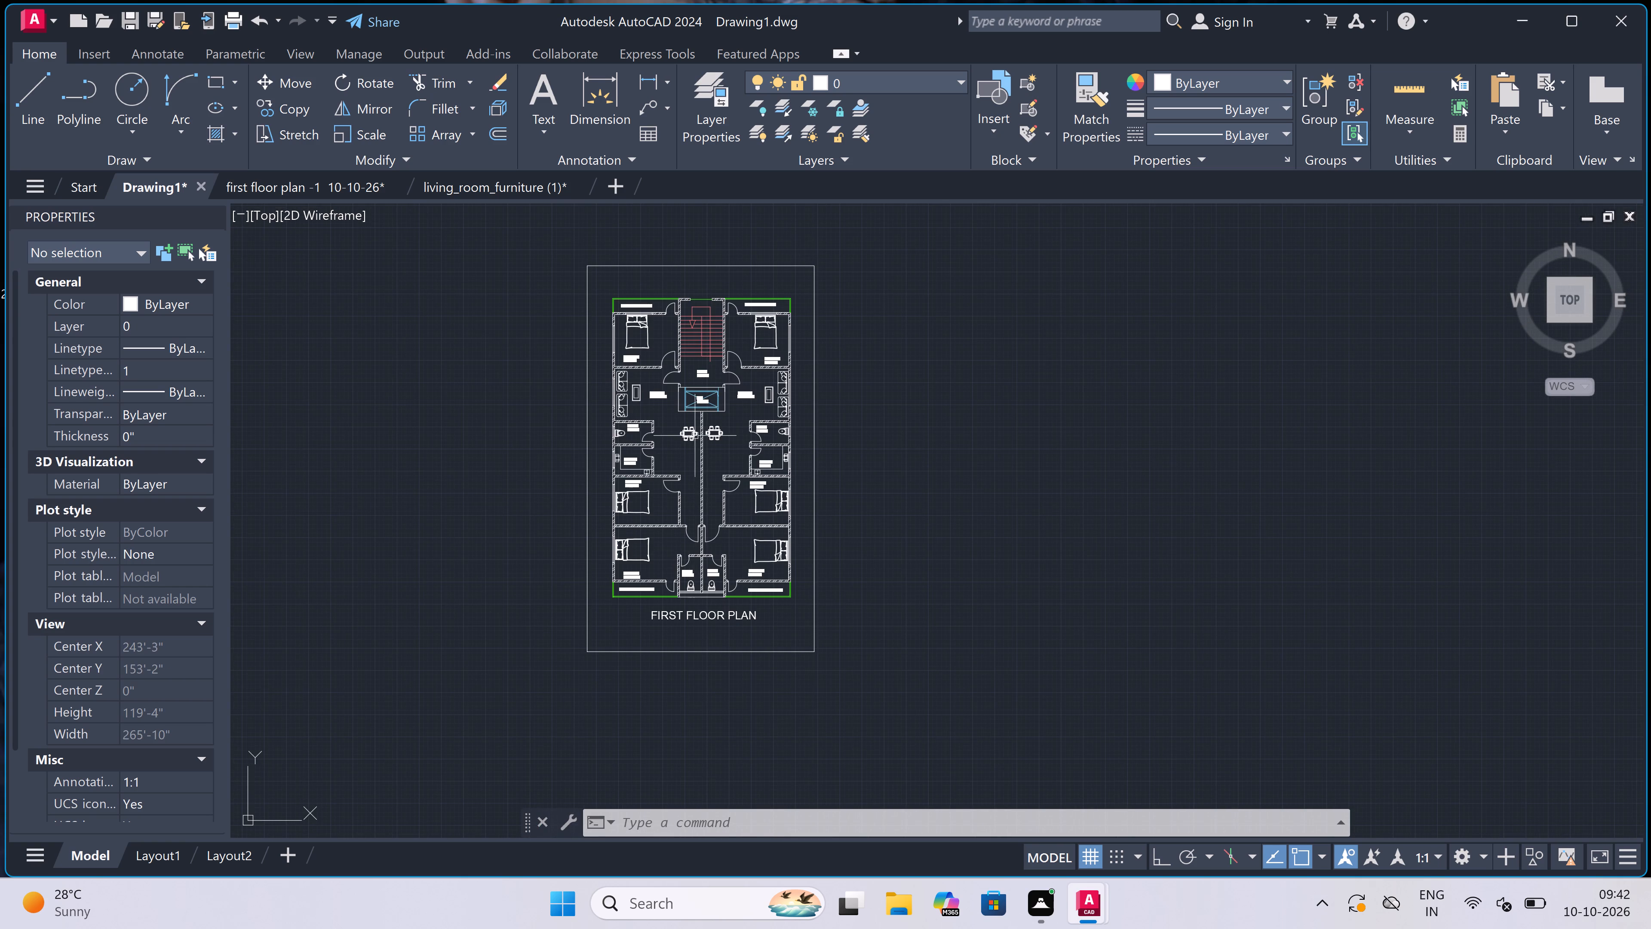
pyautogui.scroll(4, 700, 289)
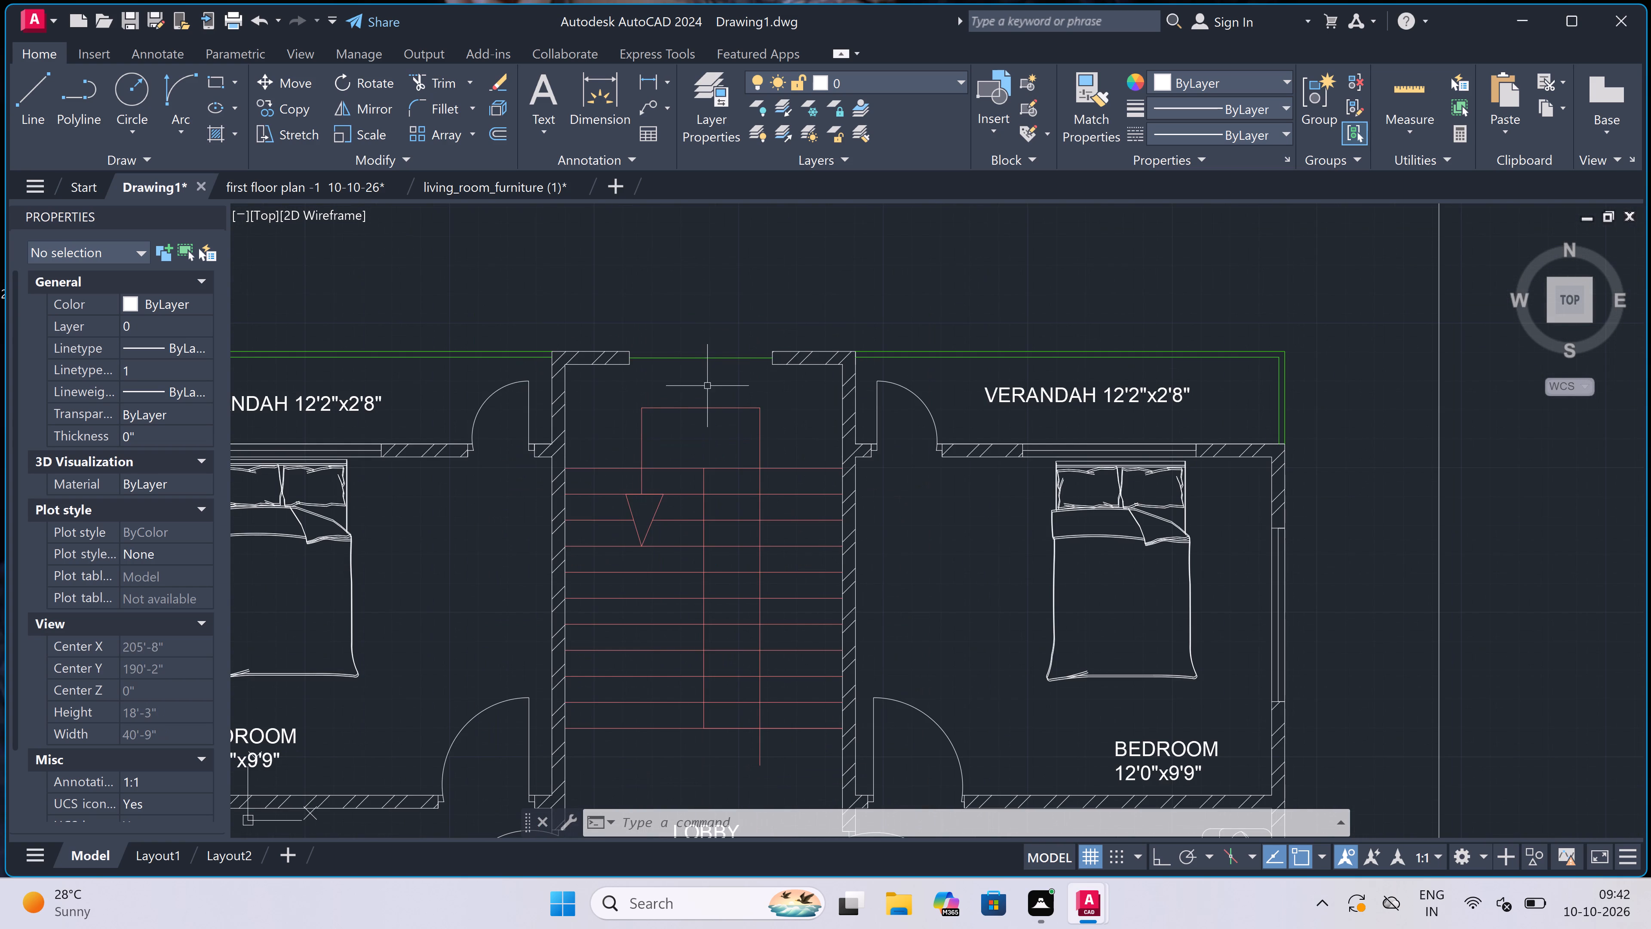
pyautogui.scroll(3, 623, 503)
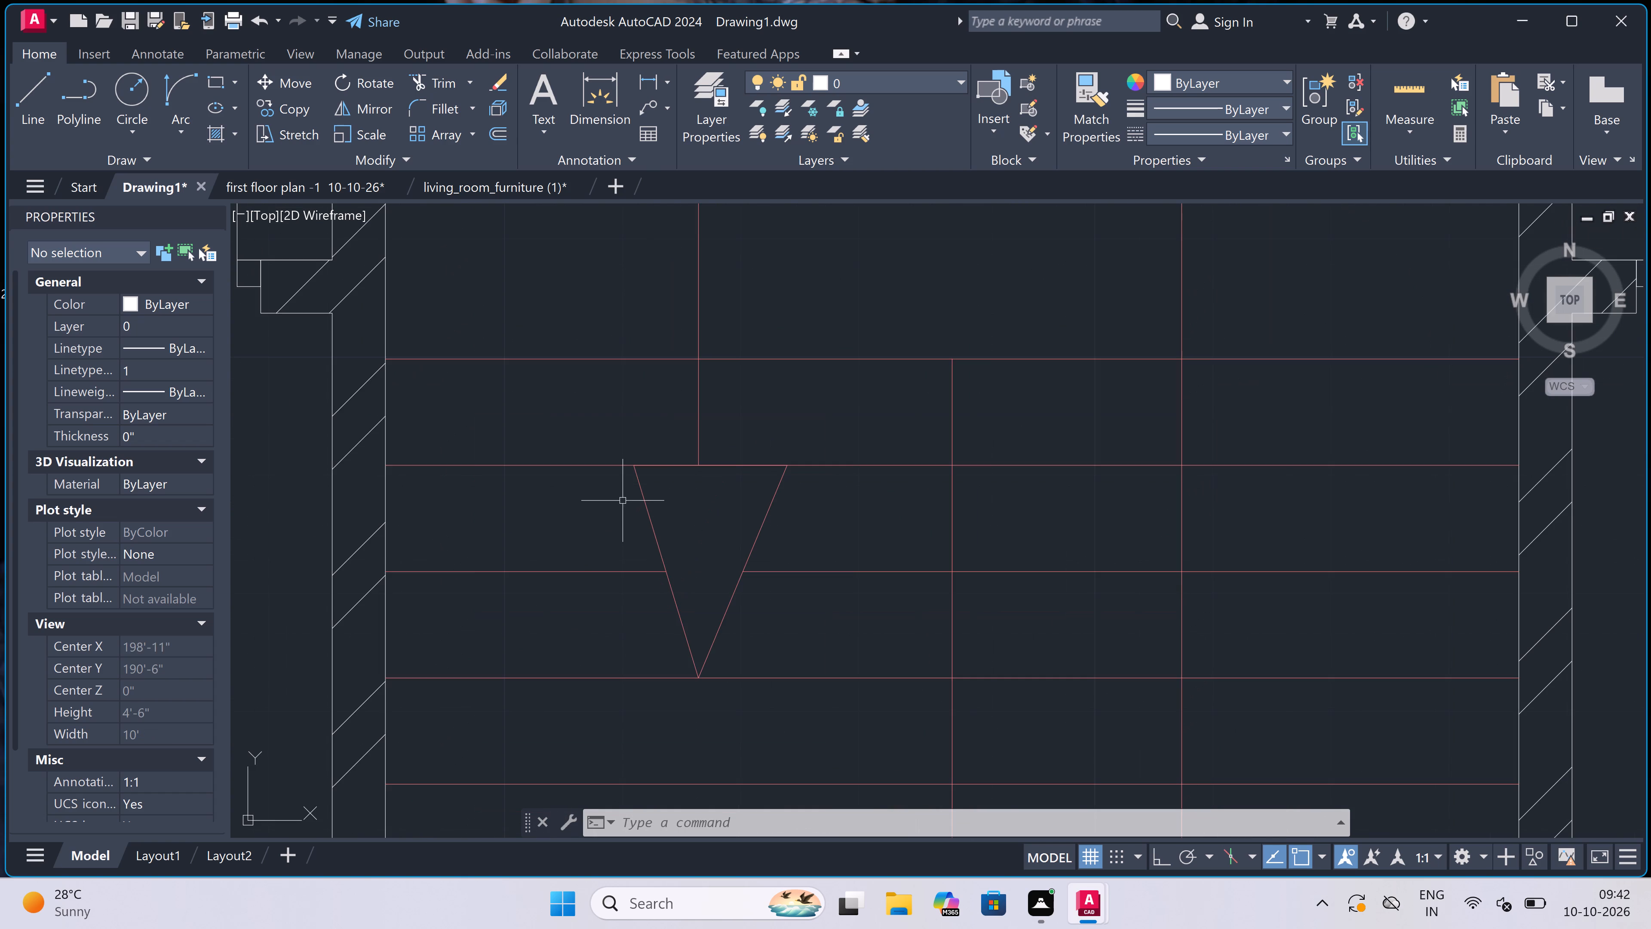
pyautogui.scroll(-7, 654, 486)
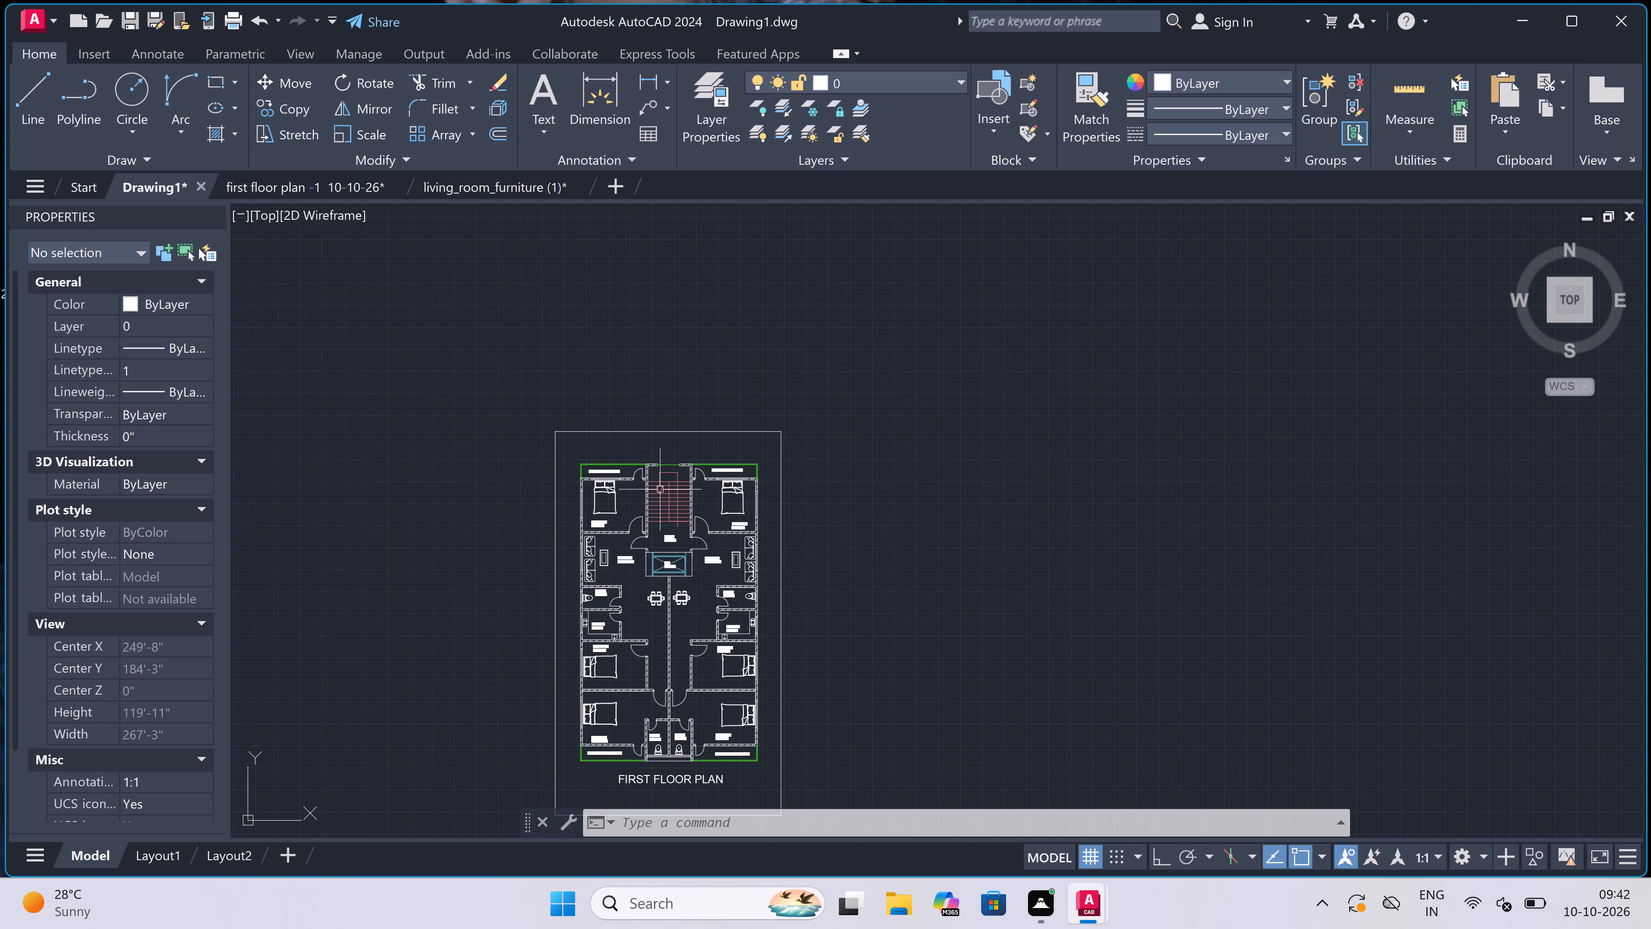
pyautogui.scroll(3, 650, 650)
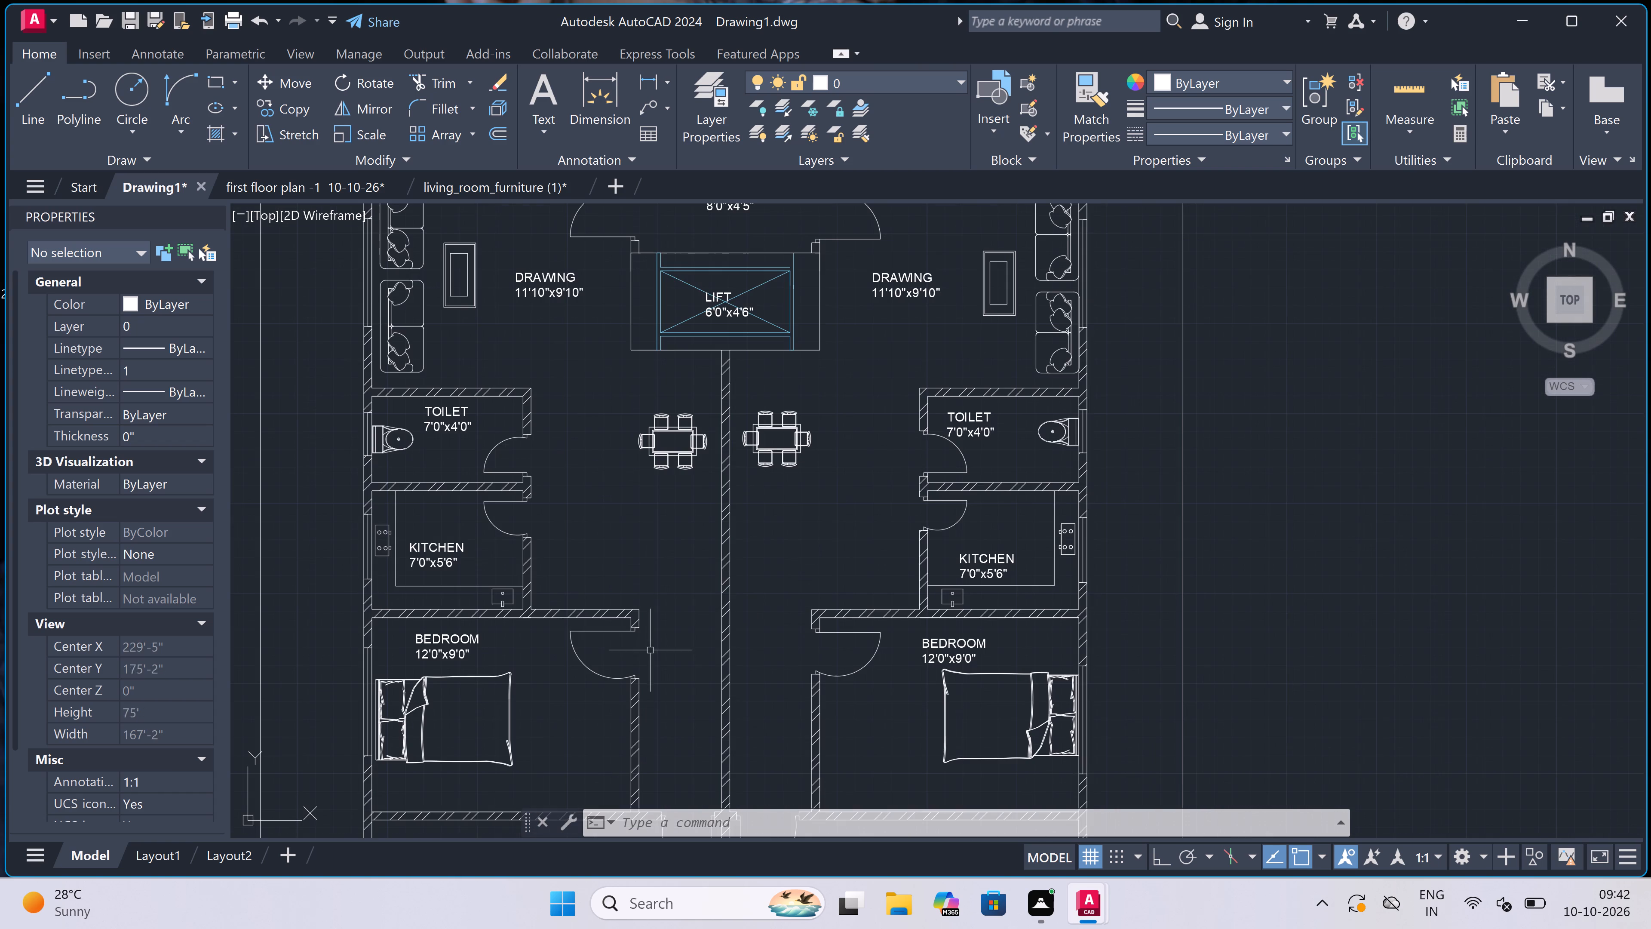
pyautogui.scroll(-3, 638, 542)
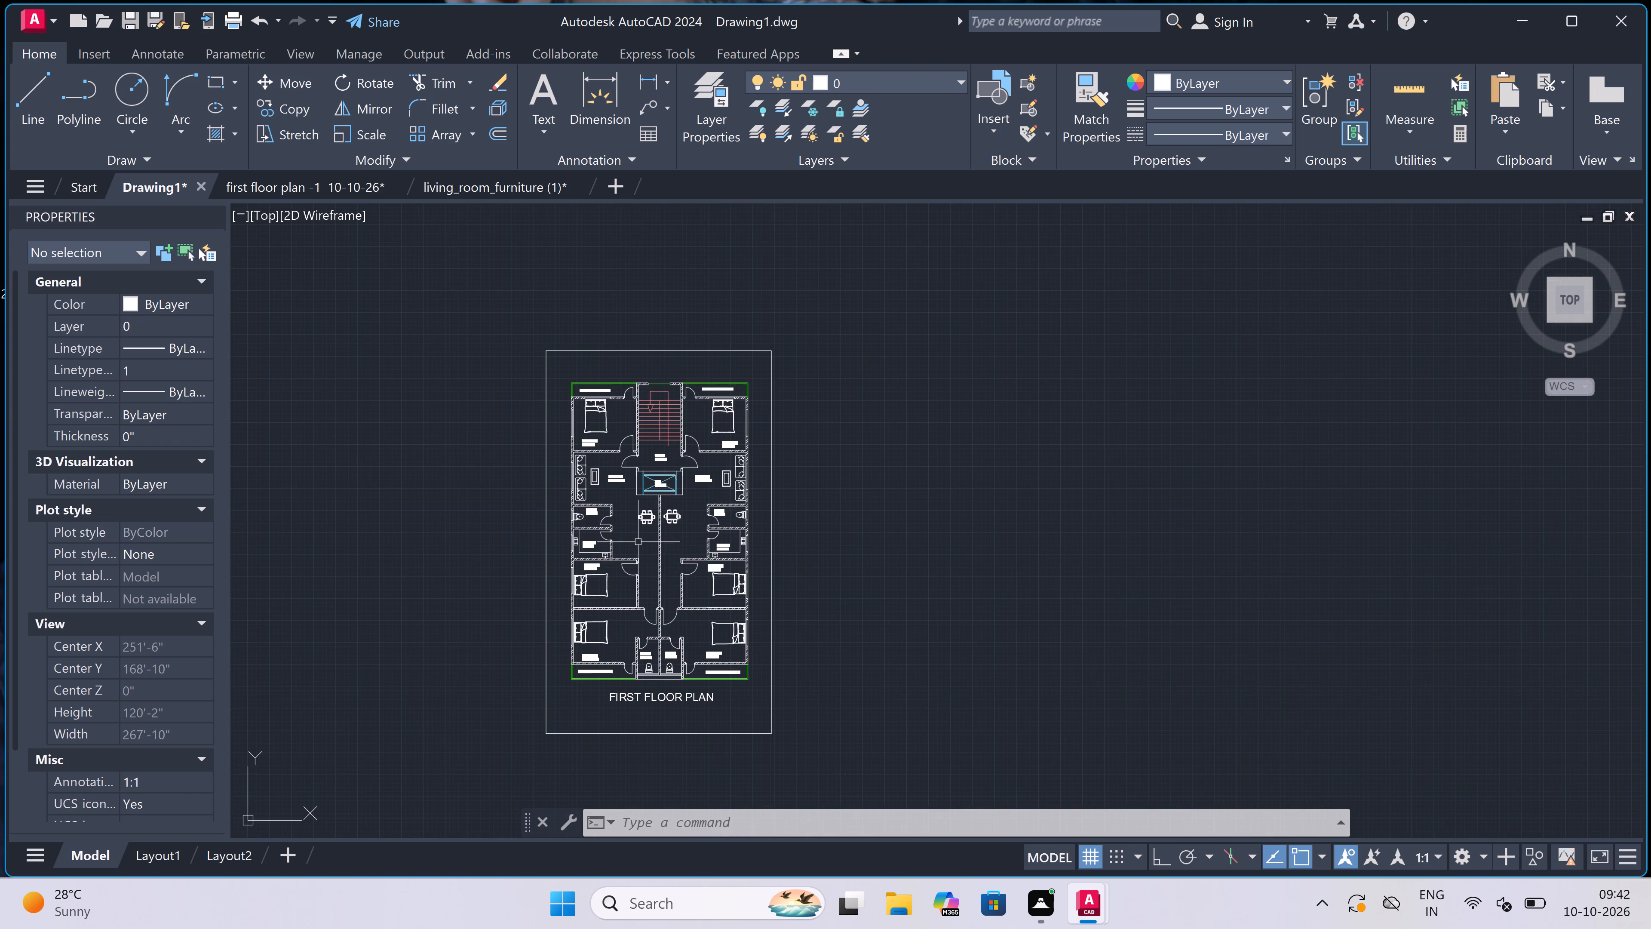
# Draw a horizontal line about 20'-8" long beneath the FIRST FLOOR PLAN title as an underline, with Ortho on.
pyautogui.scroll(2, 631, 798)
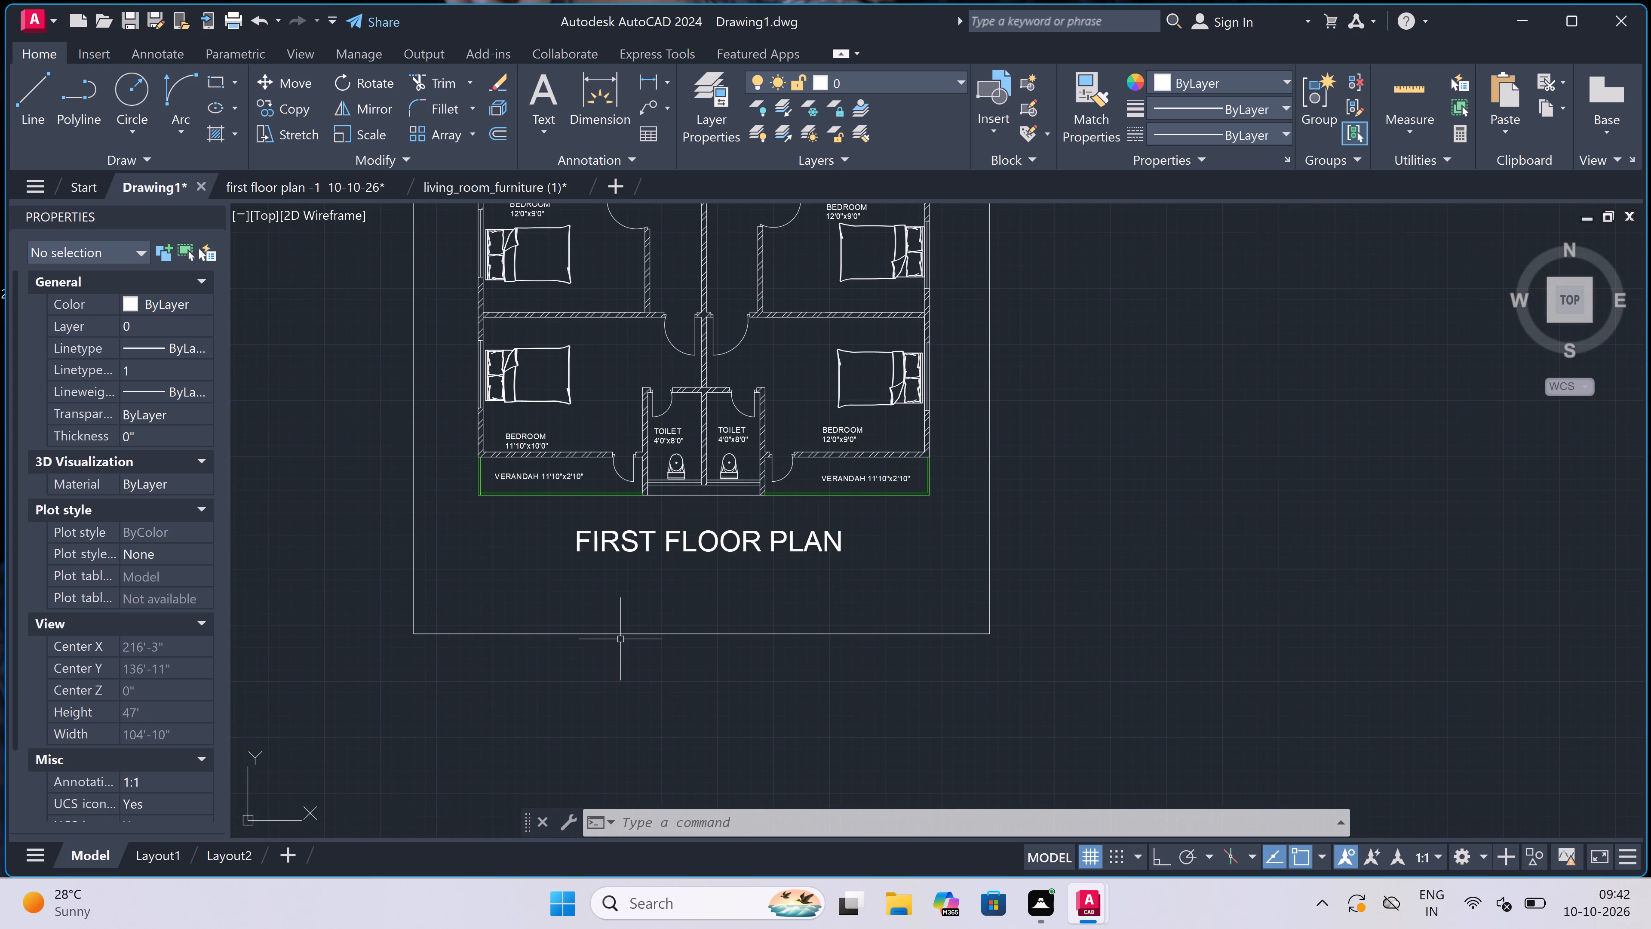
pyautogui.press('l')
pyautogui.press('space')
pyautogui.scroll(3, 587, 550)
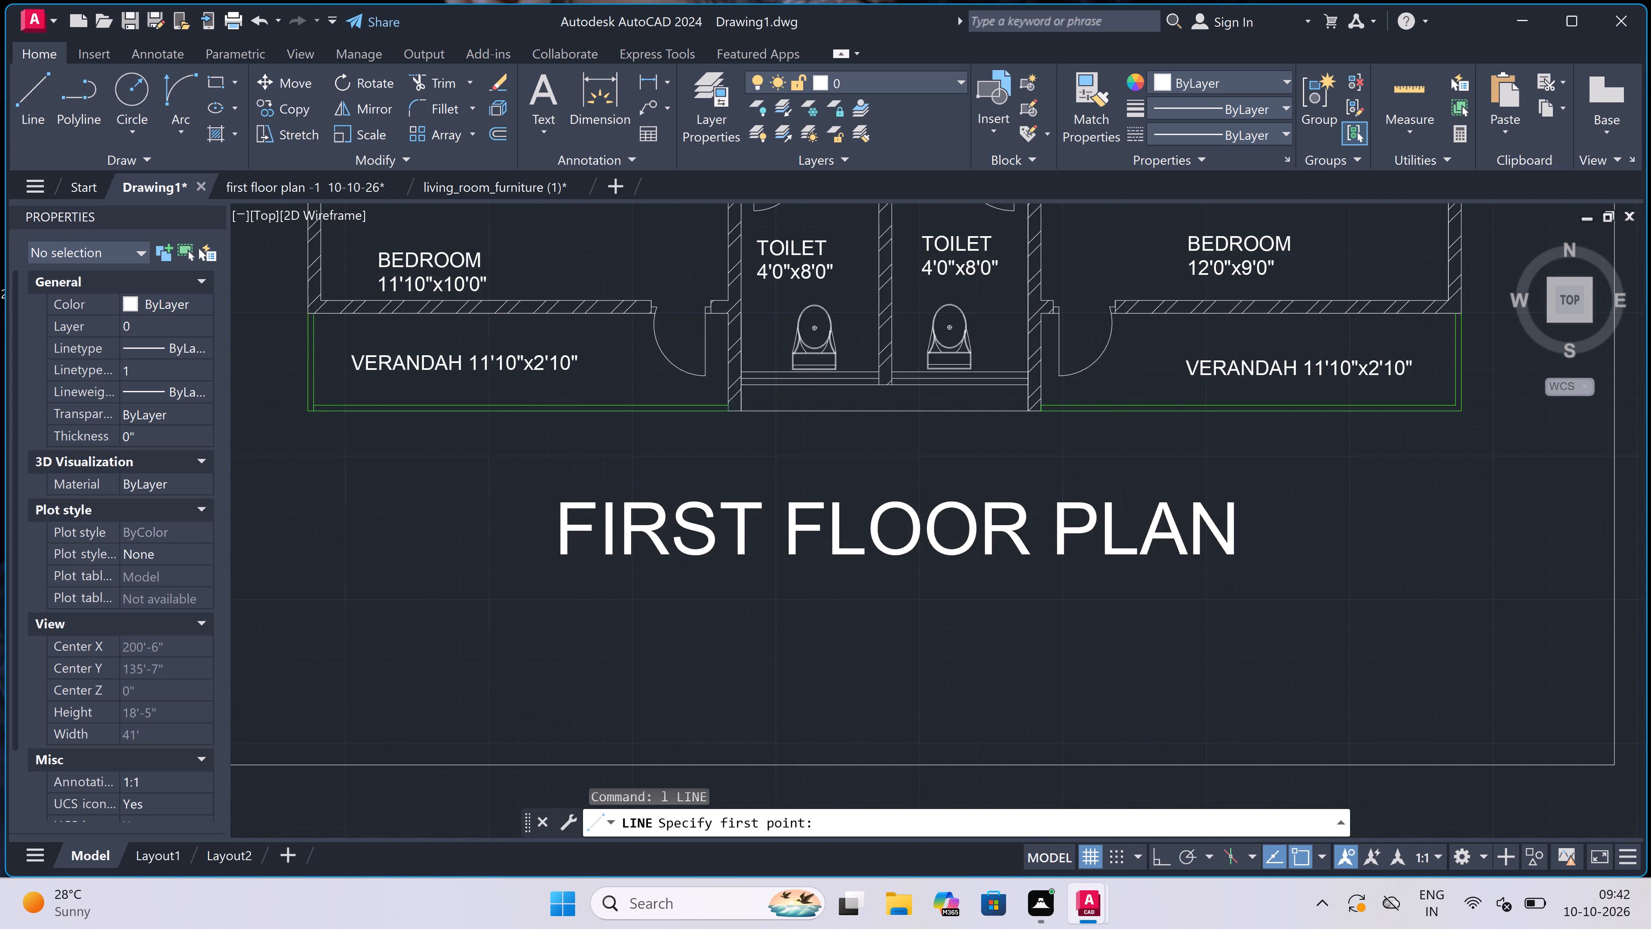
pyautogui.click(513, 615)
pyautogui.scroll(-3, 1050, 608)
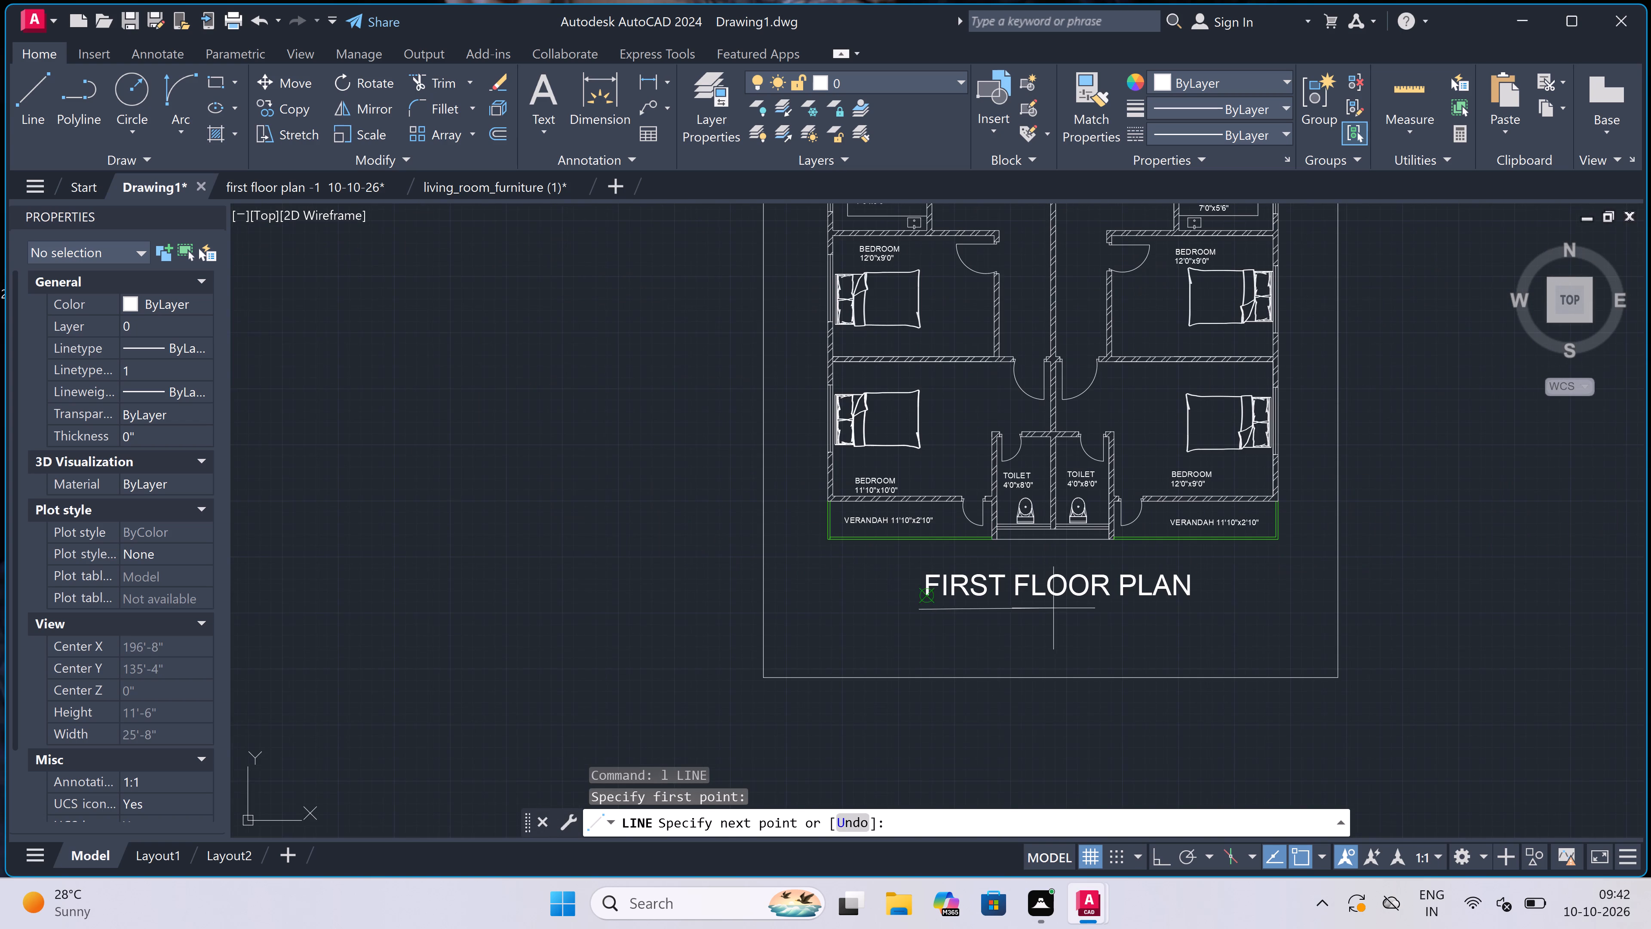
pyautogui.scroll(1, 1194, 608)
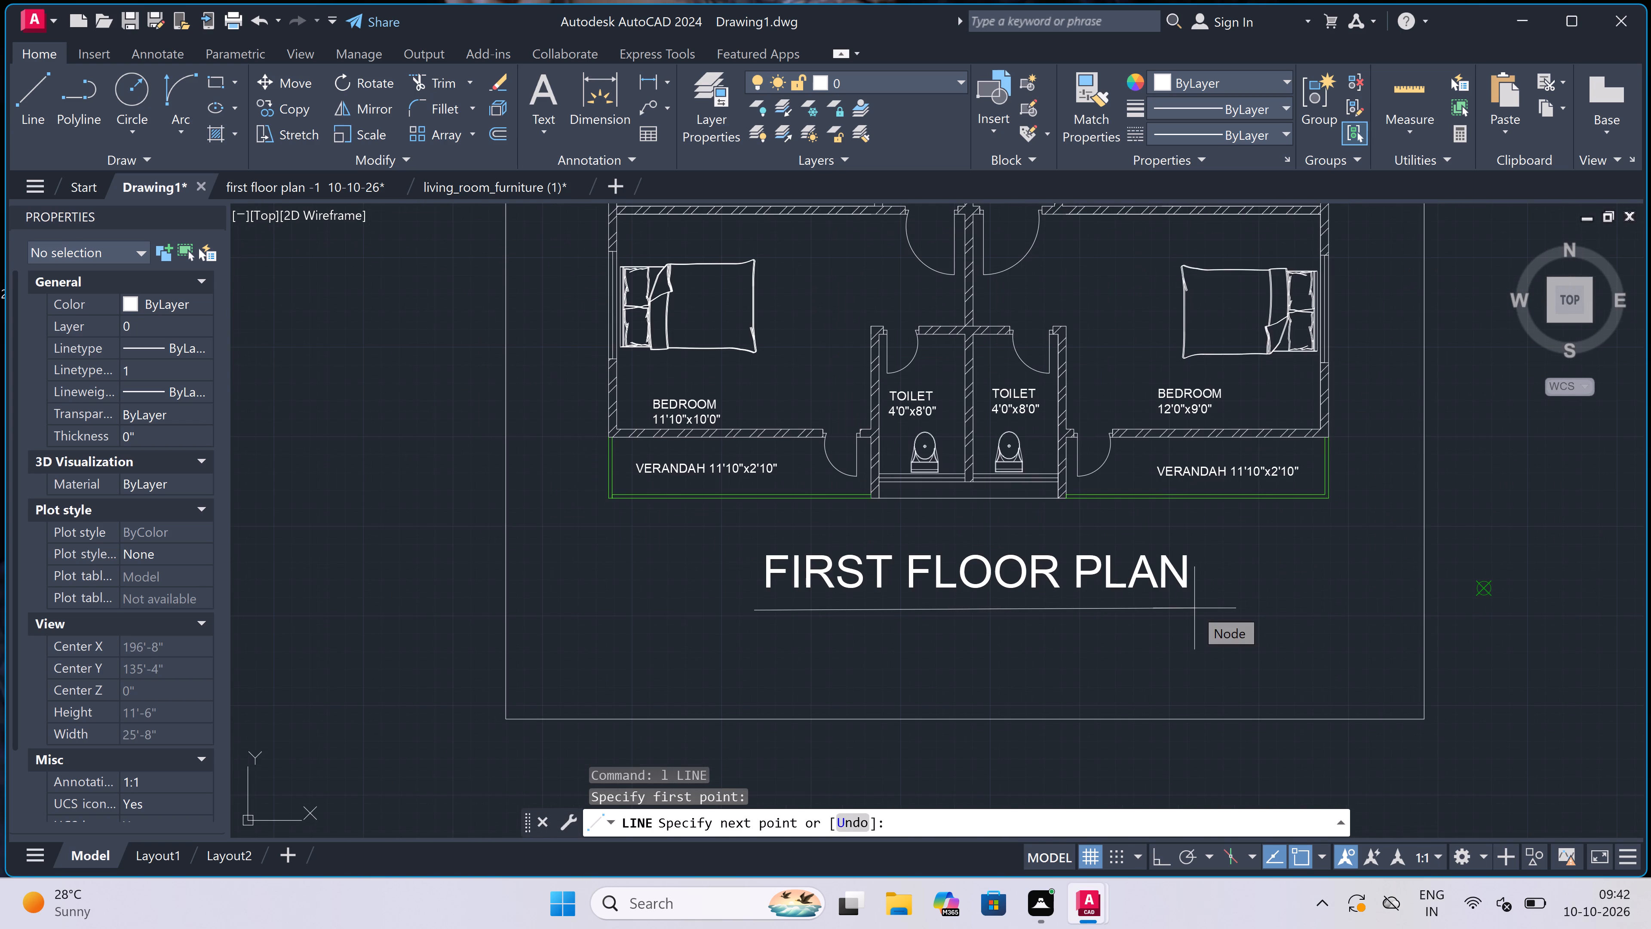
pyautogui.press('F8')
pyautogui.scroll(2, 1198, 607)
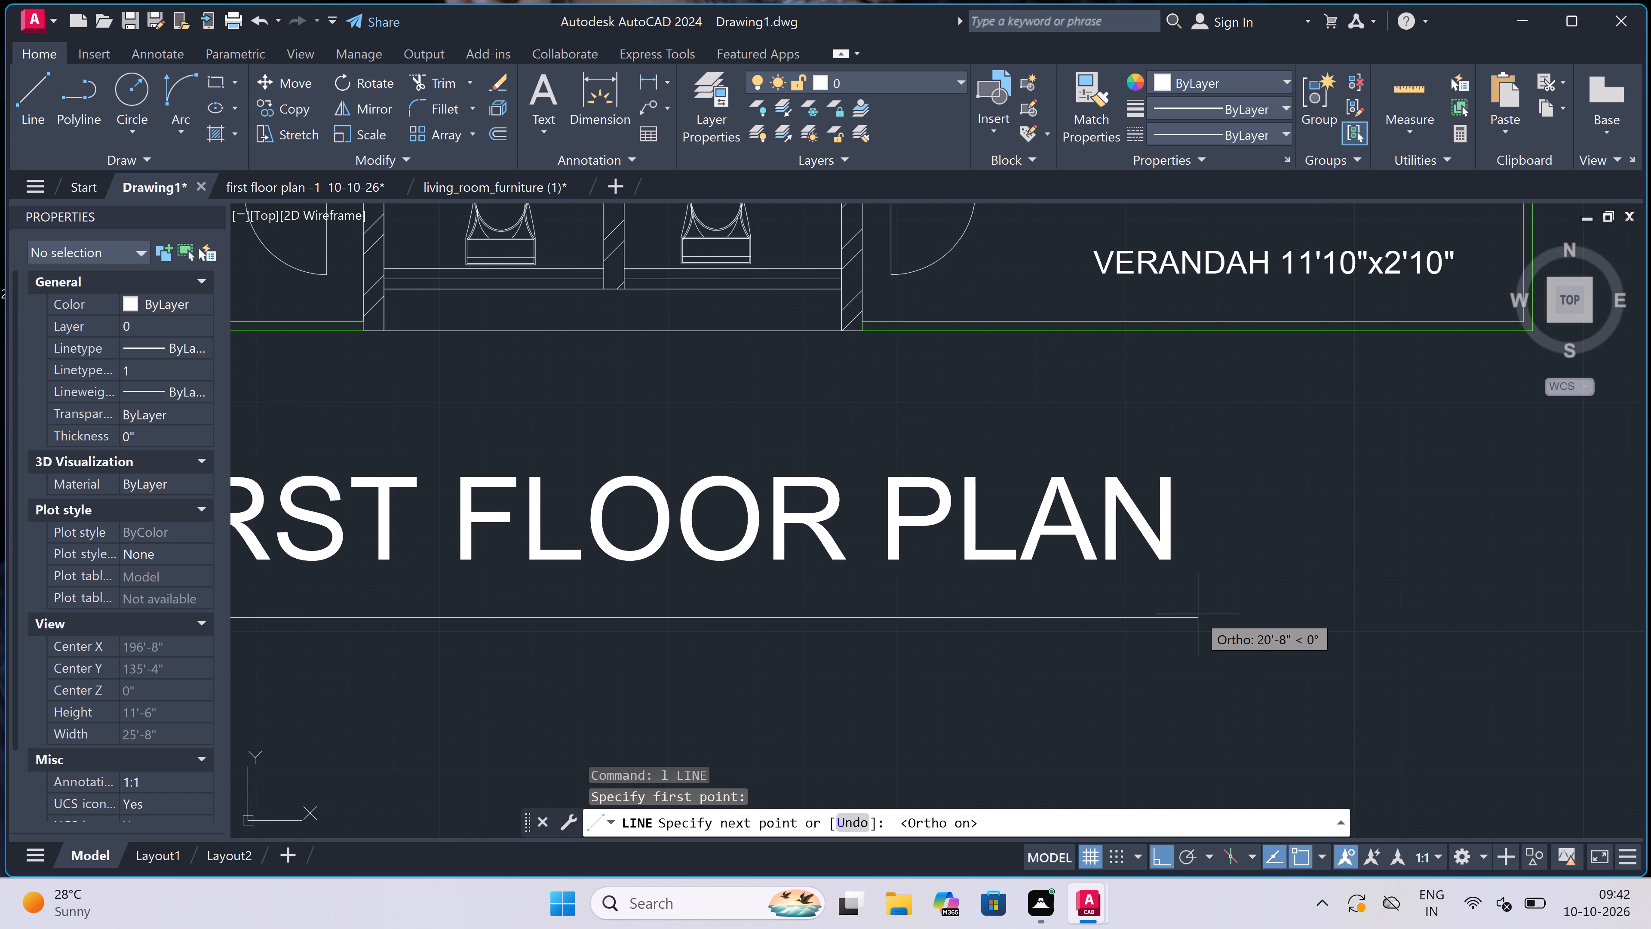
pyautogui.scroll(-1, 1198, 614)
pyautogui.scroll(2, 1198, 614)
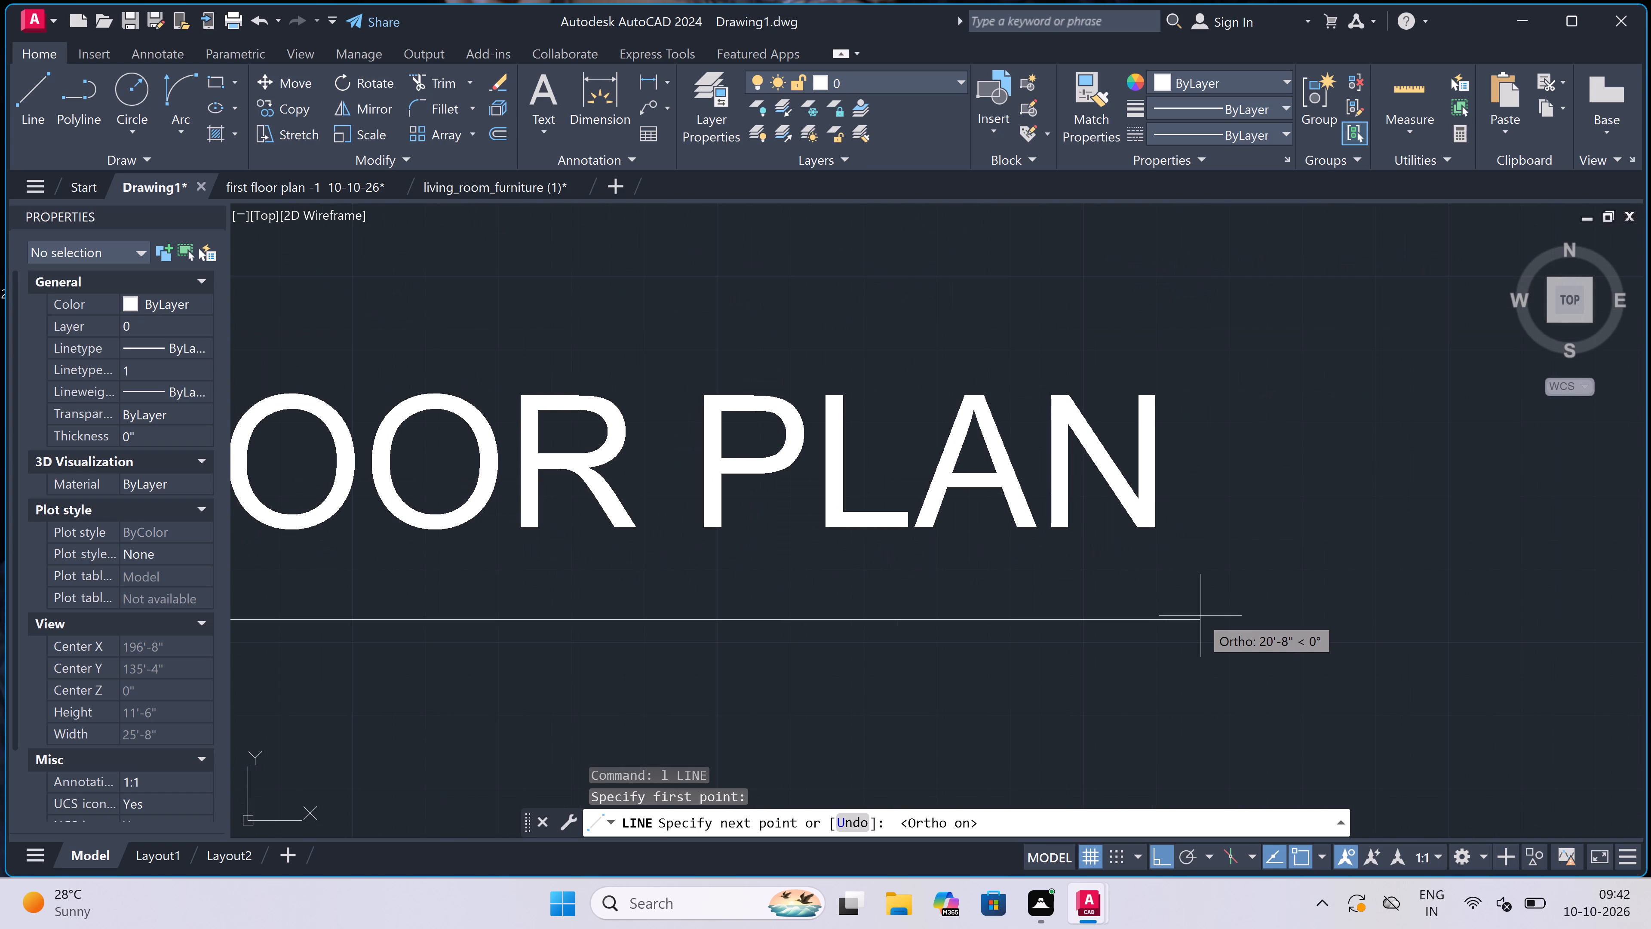
pyautogui.tripleClick(1210, 618)
pyautogui.press('Escape')
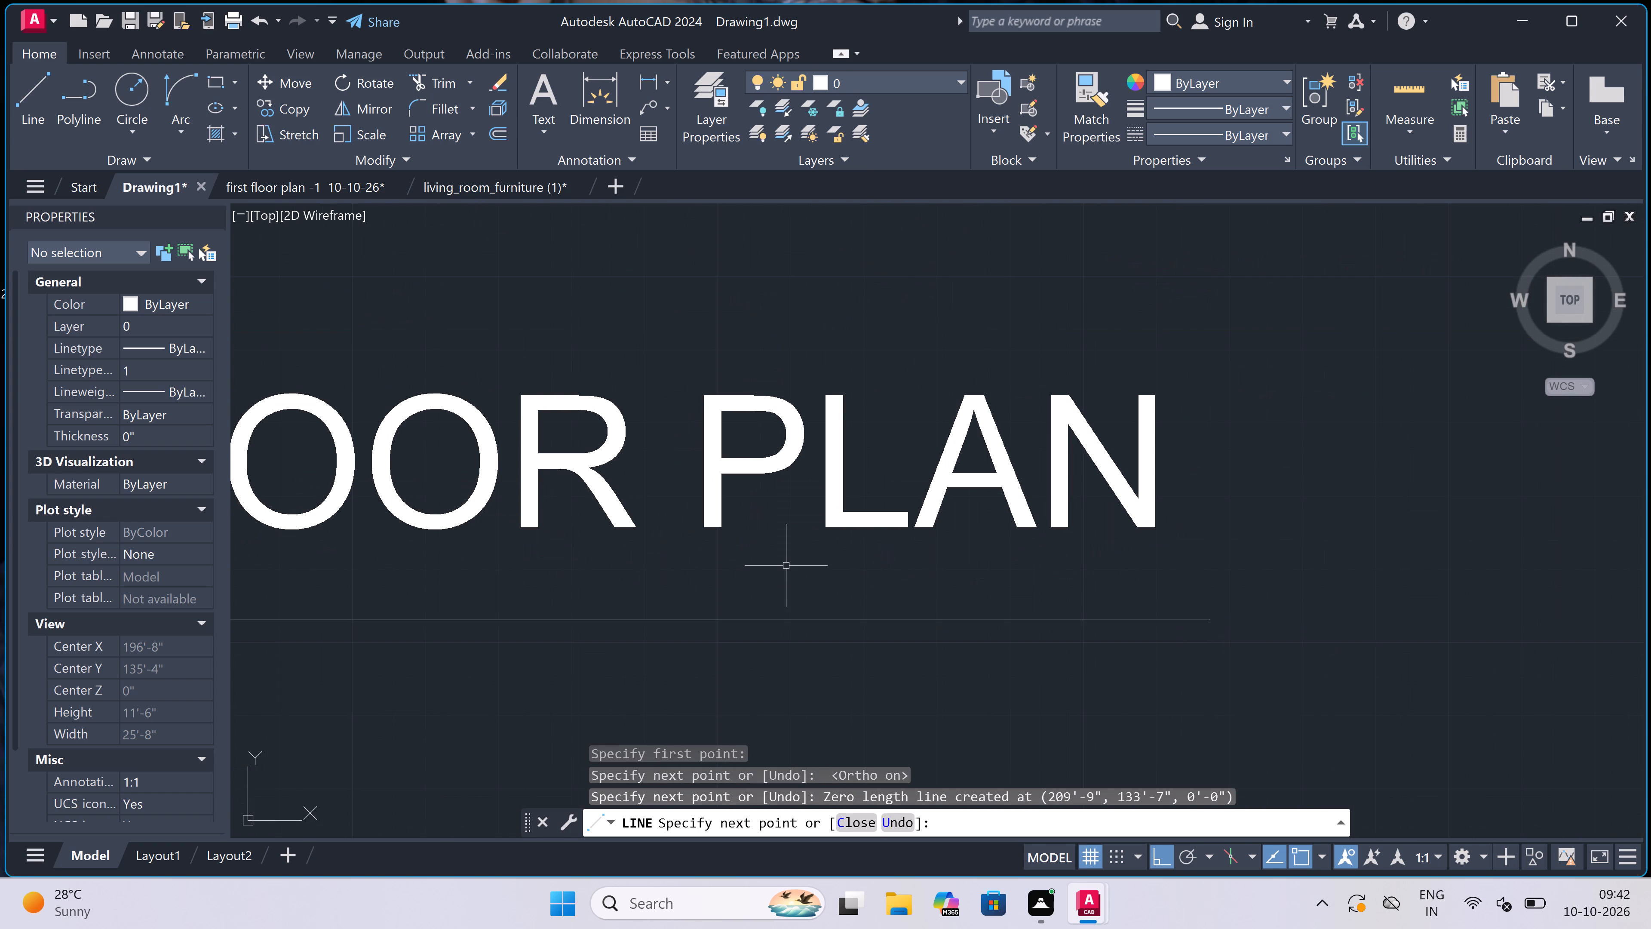
# Review the underlined title and the full plan, checking the staircase's upper wall opening and the drawing room area.
pyautogui.scroll(-3, 777, 556)
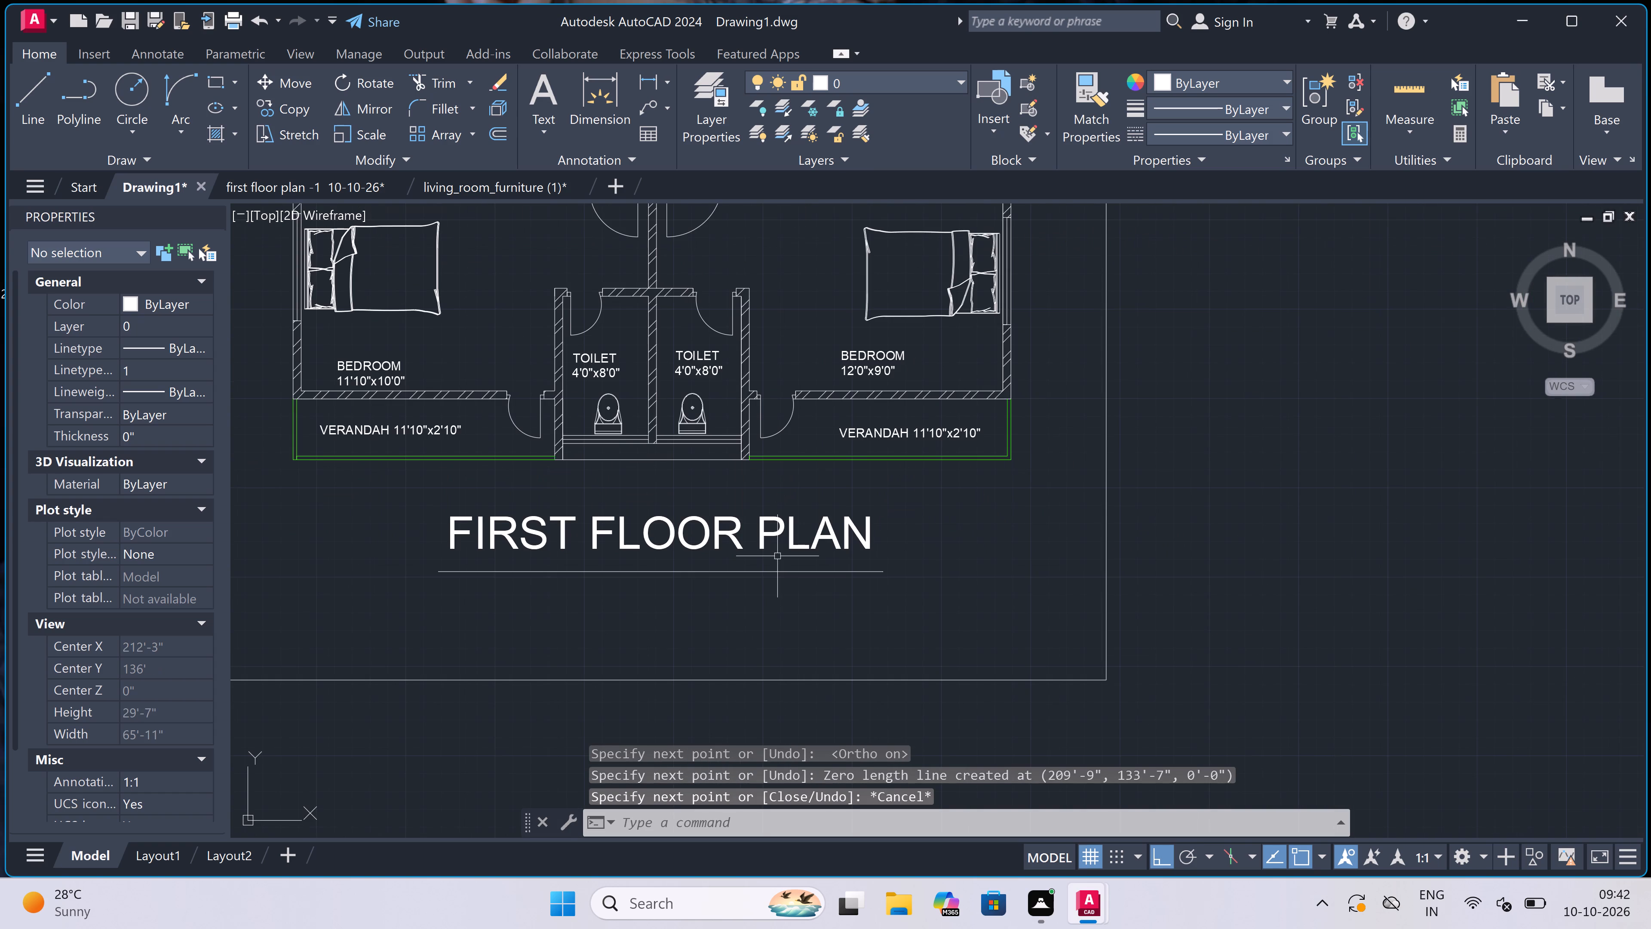
pyautogui.scroll(-3, 777, 556)
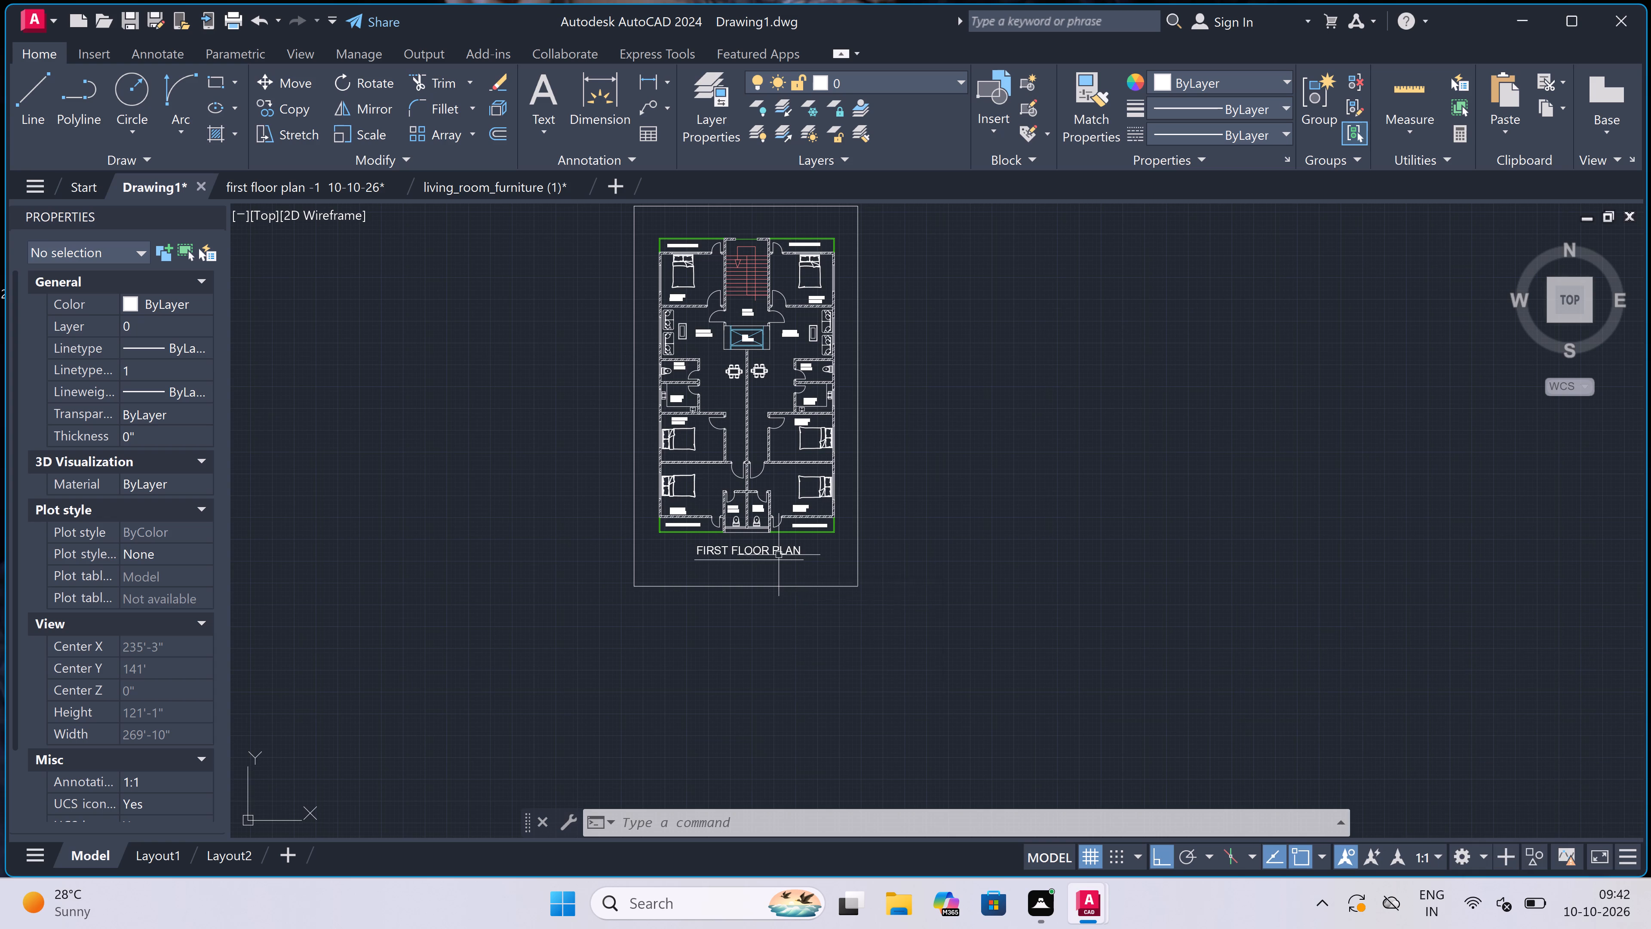
pyautogui.scroll(-2, 779, 555)
pyautogui.scroll(3, 780, 482)
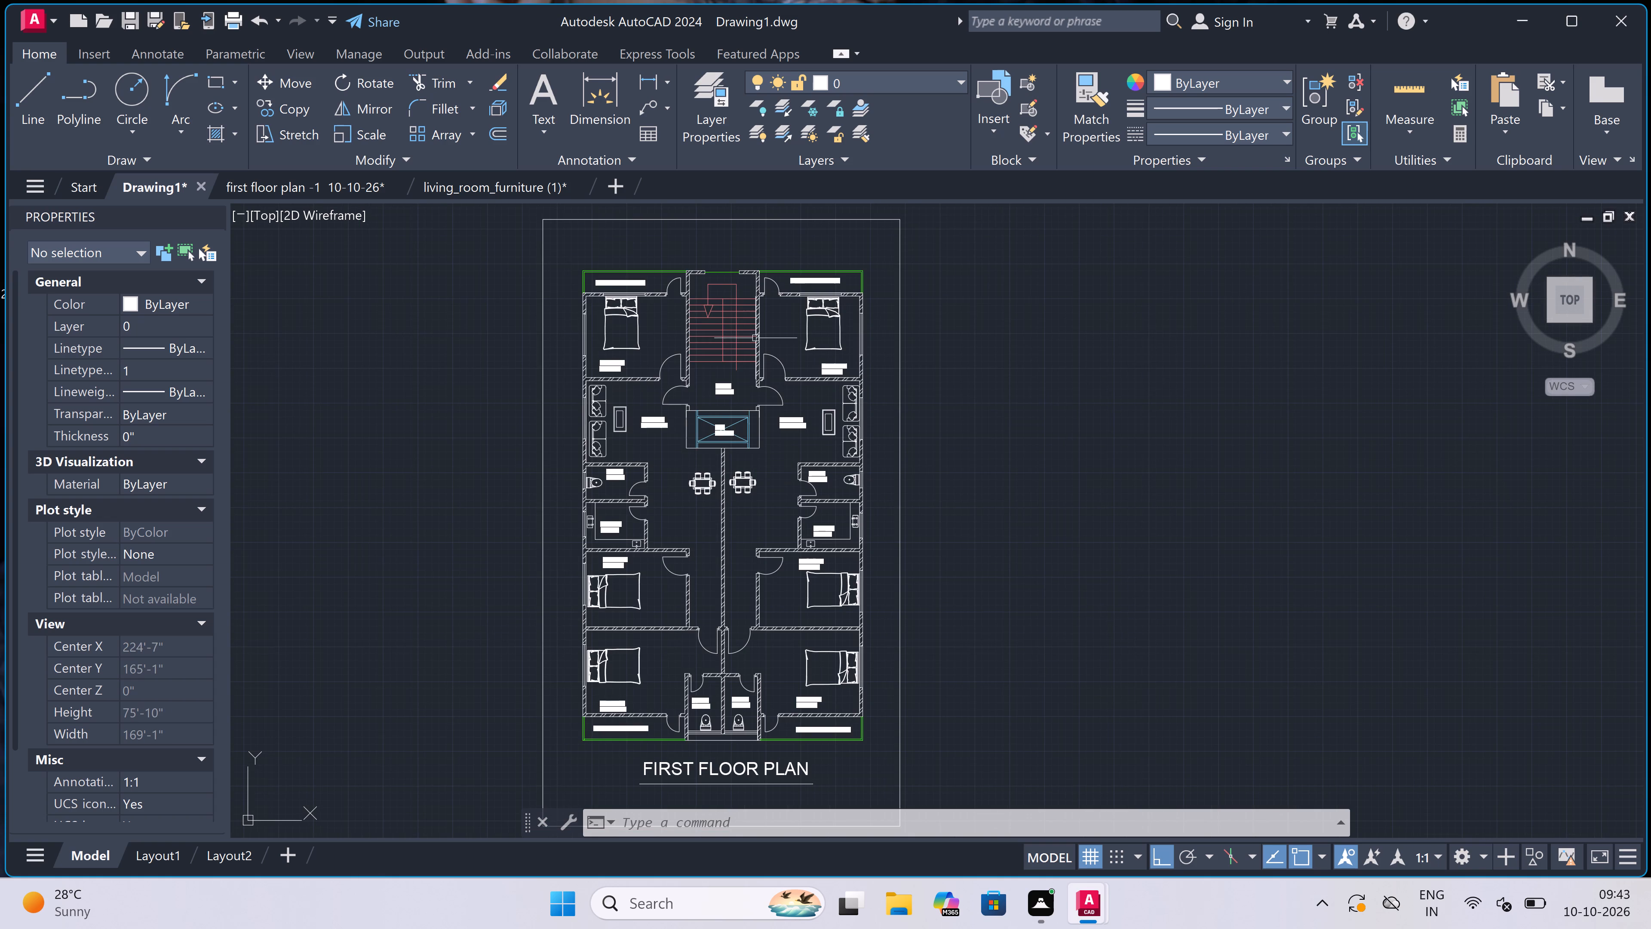
pyautogui.scroll(3, 700, 246)
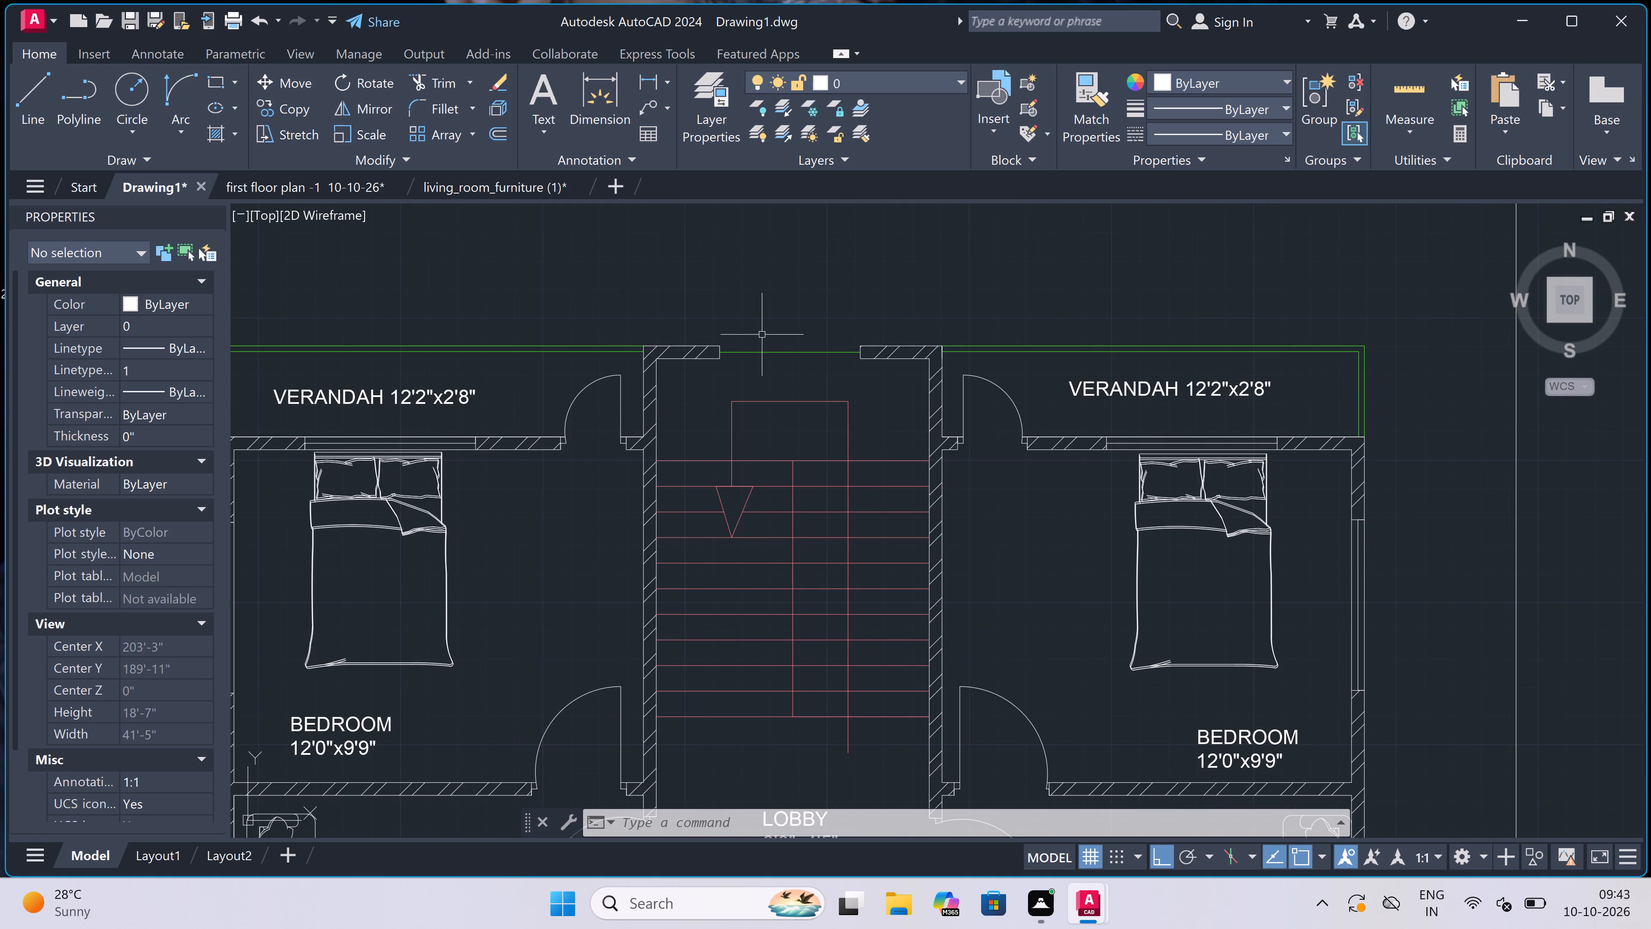
pyautogui.scroll(1, 889, 349)
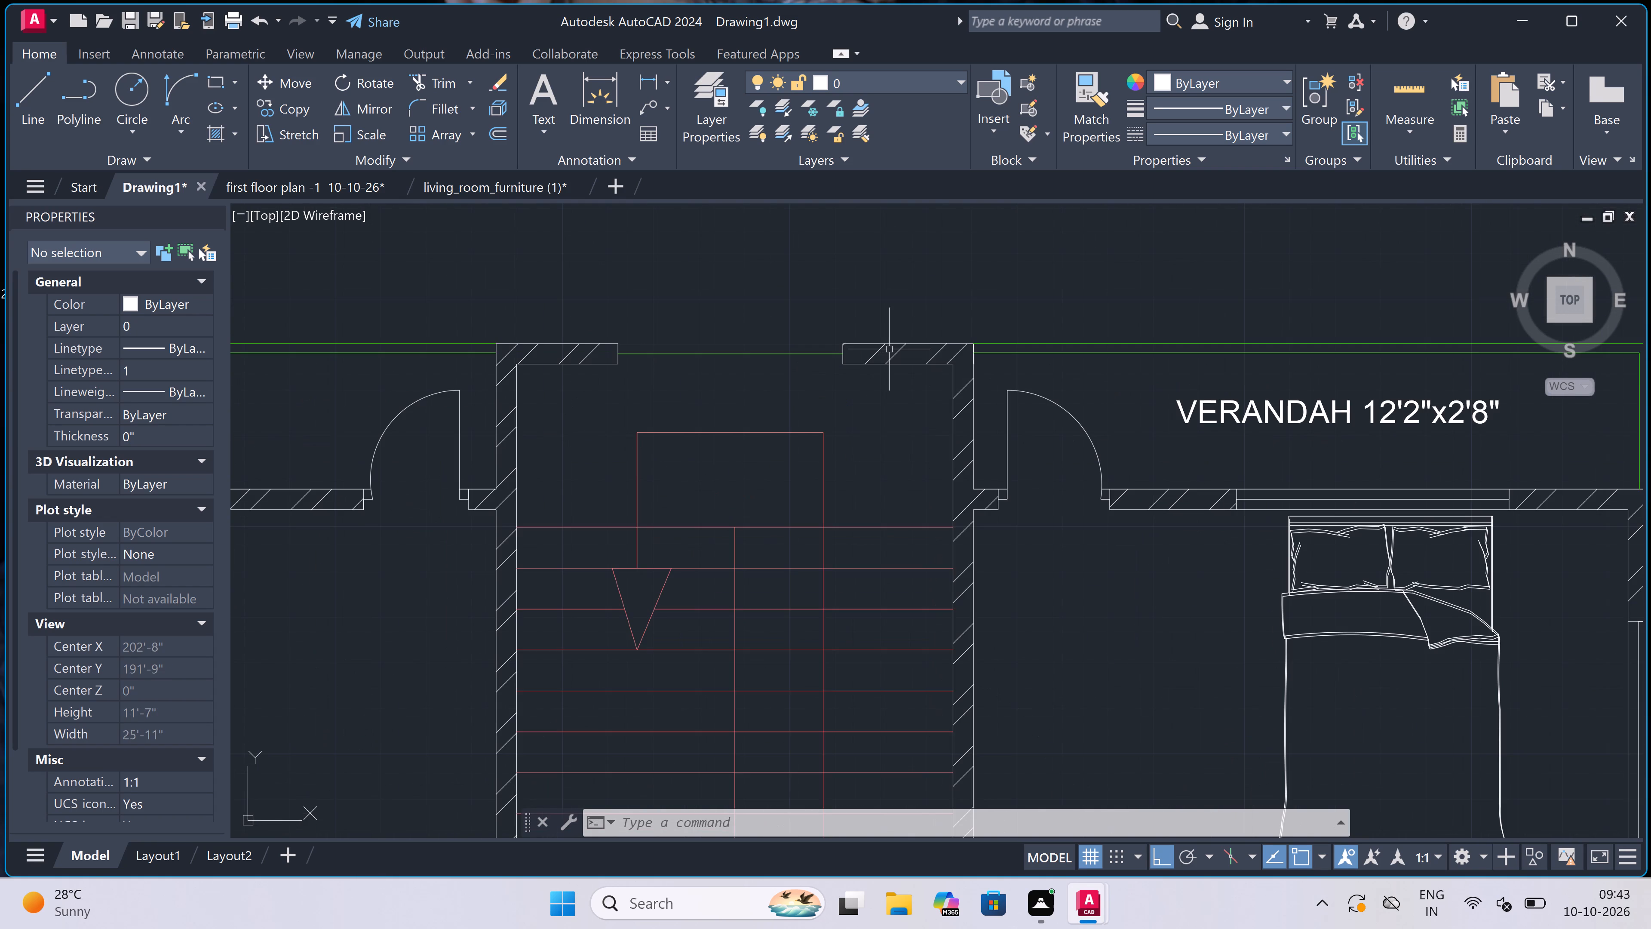
pyautogui.scroll(-3, 890, 349)
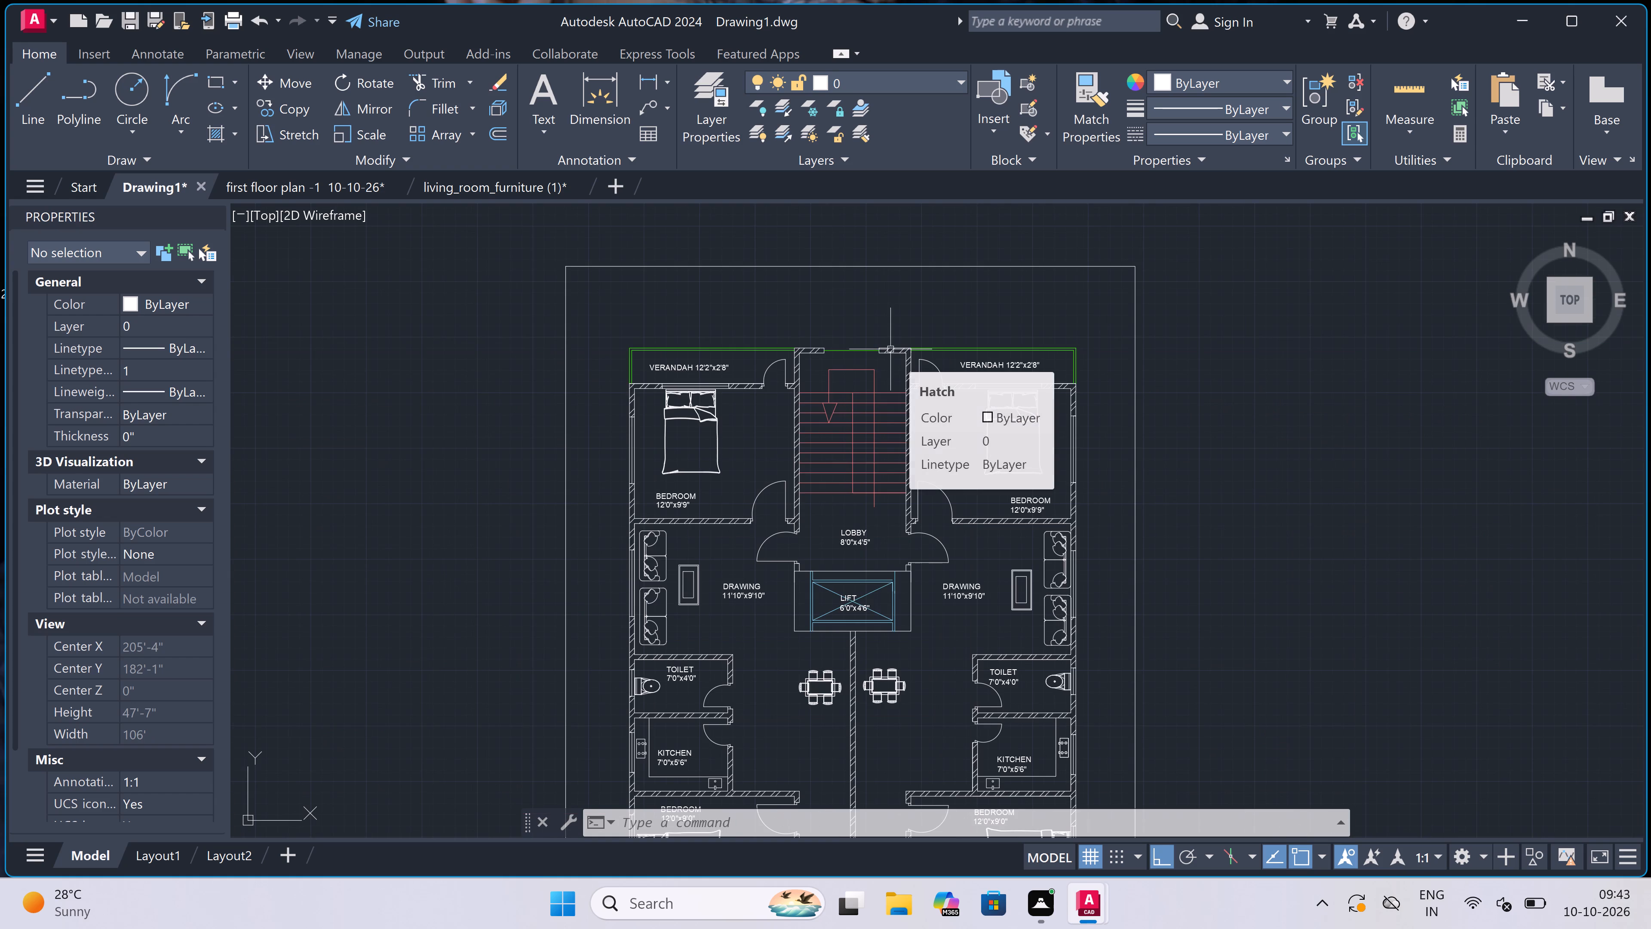
pyautogui.scroll(-1, 890, 349)
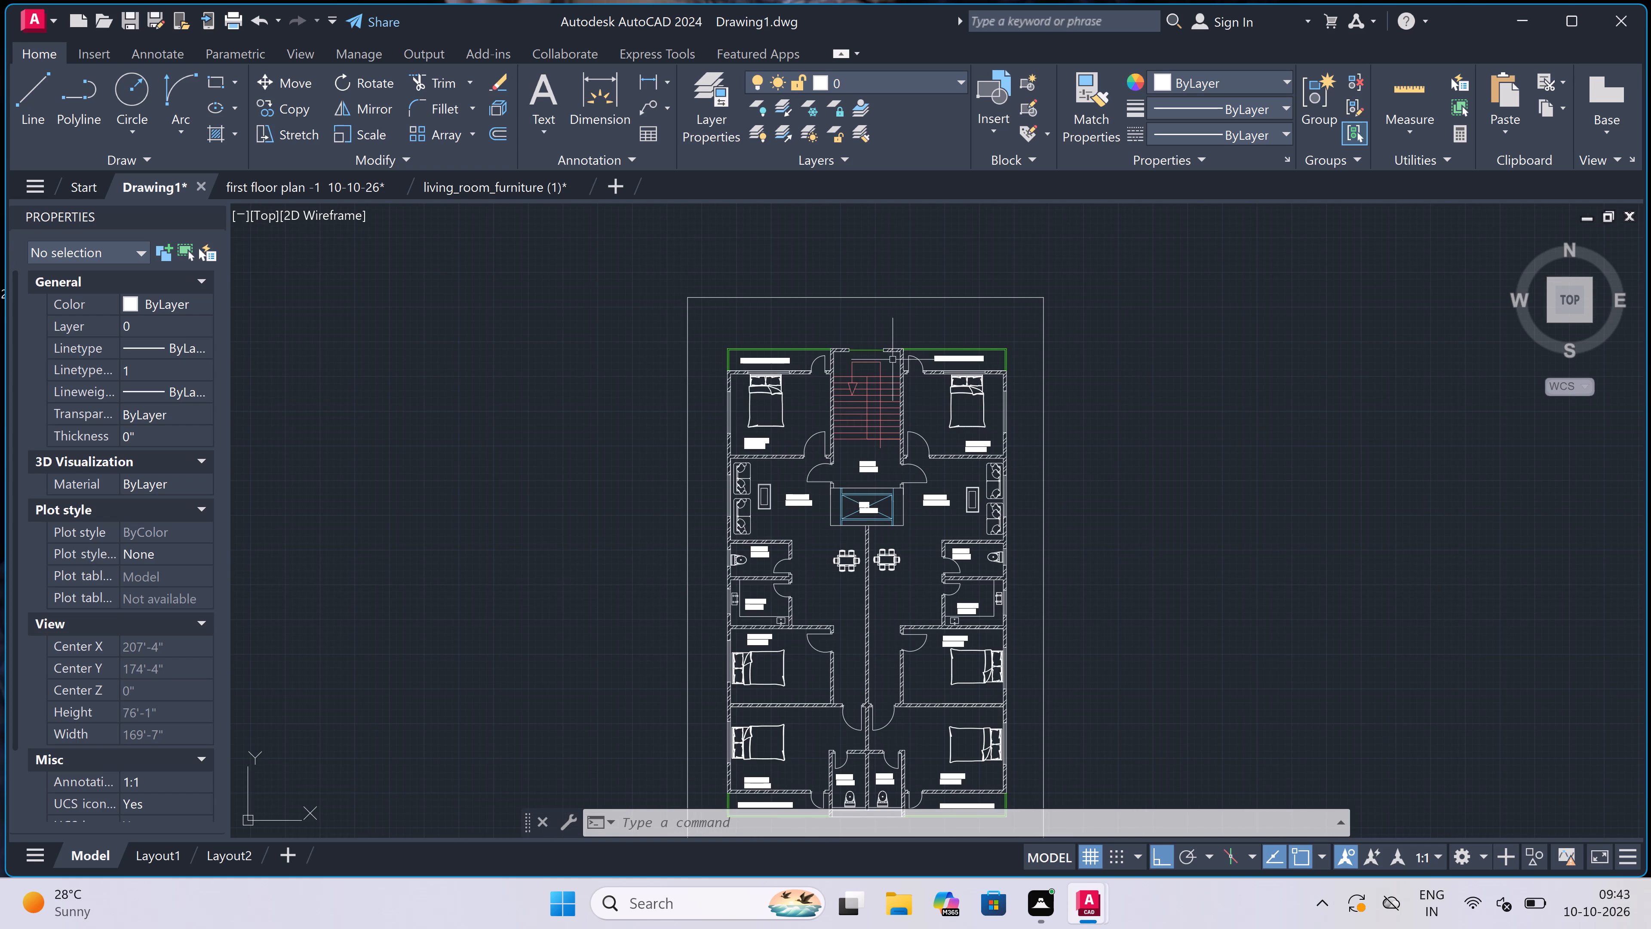
pyautogui.scroll(3, 767, 490)
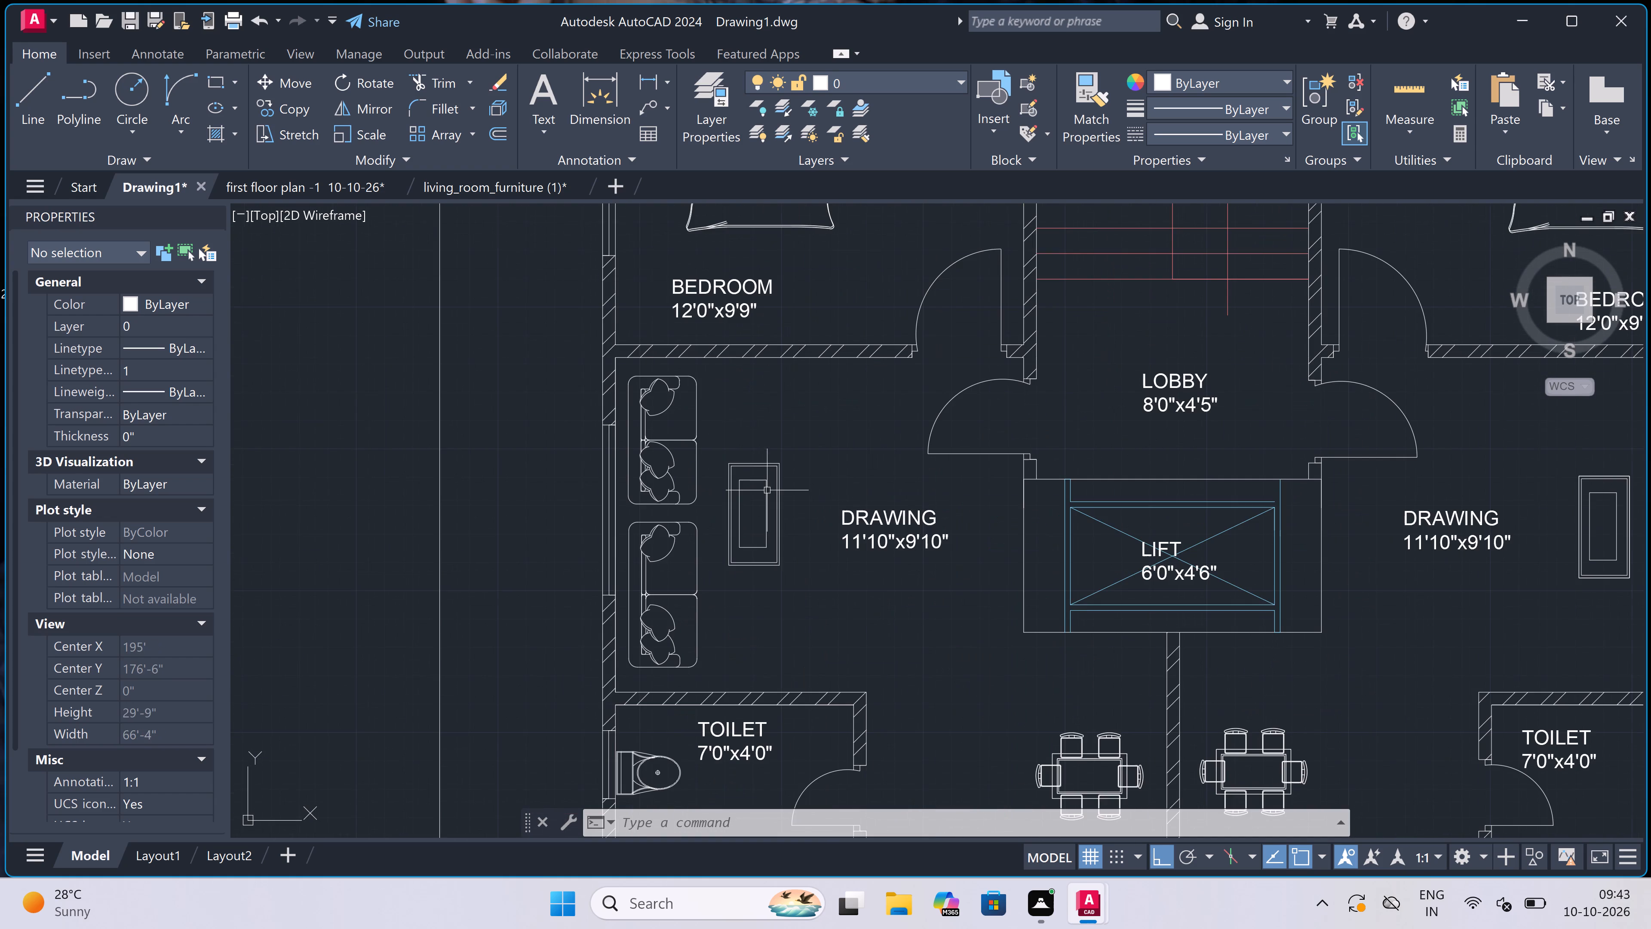
pyautogui.scroll(-2, 767, 490)
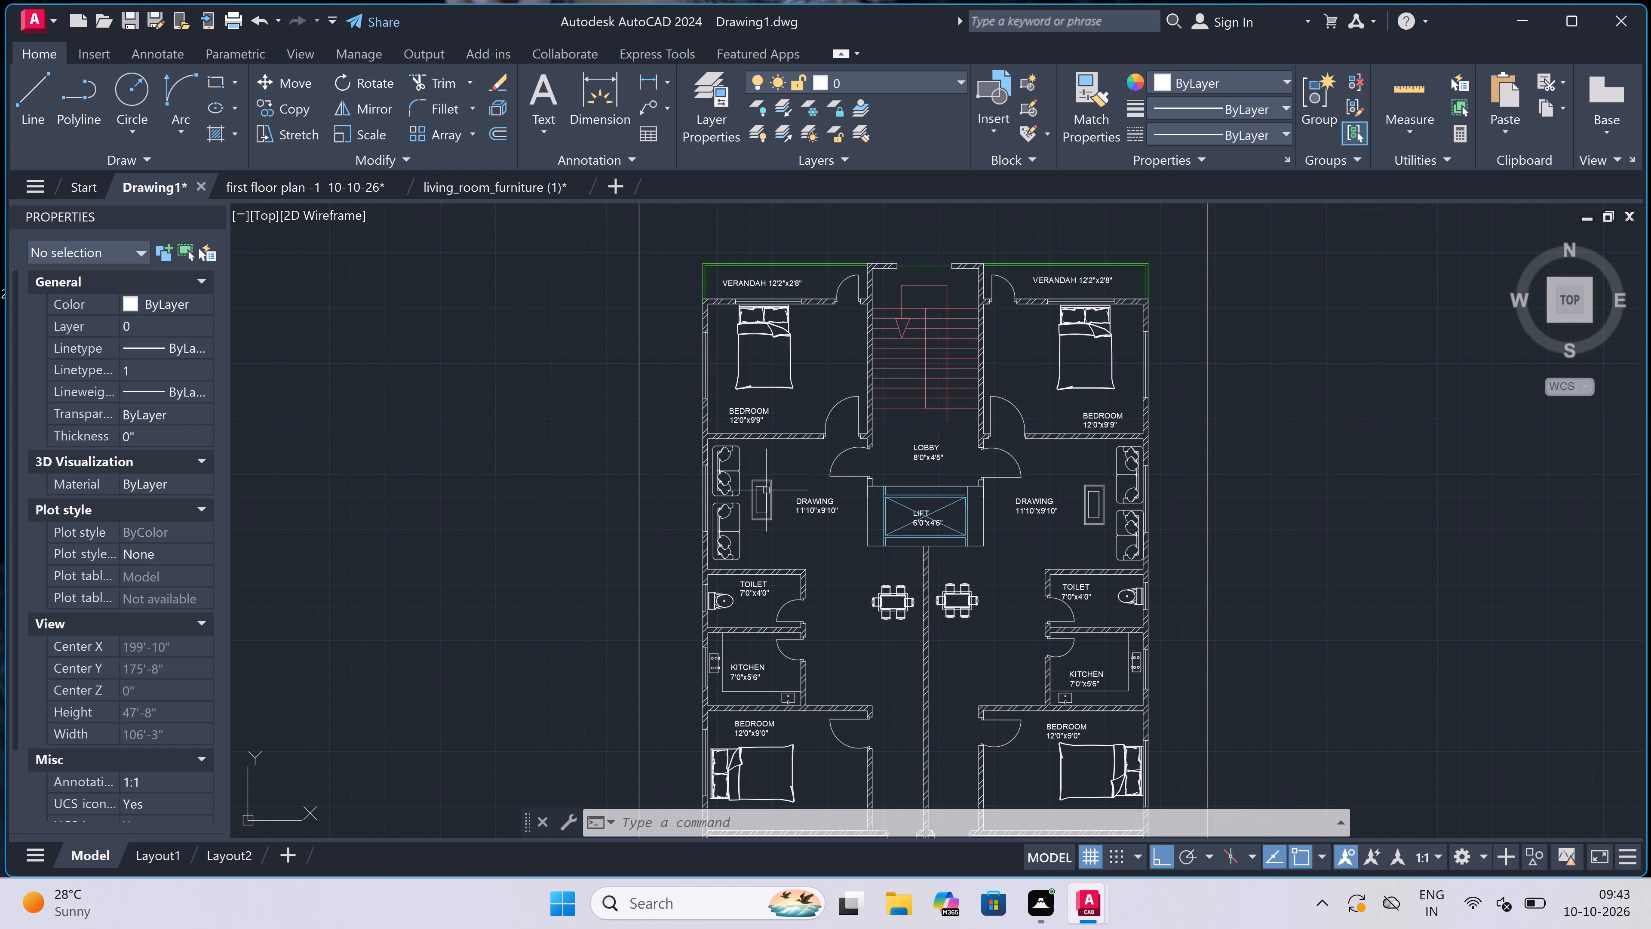
pyautogui.scroll(-1, 766, 490)
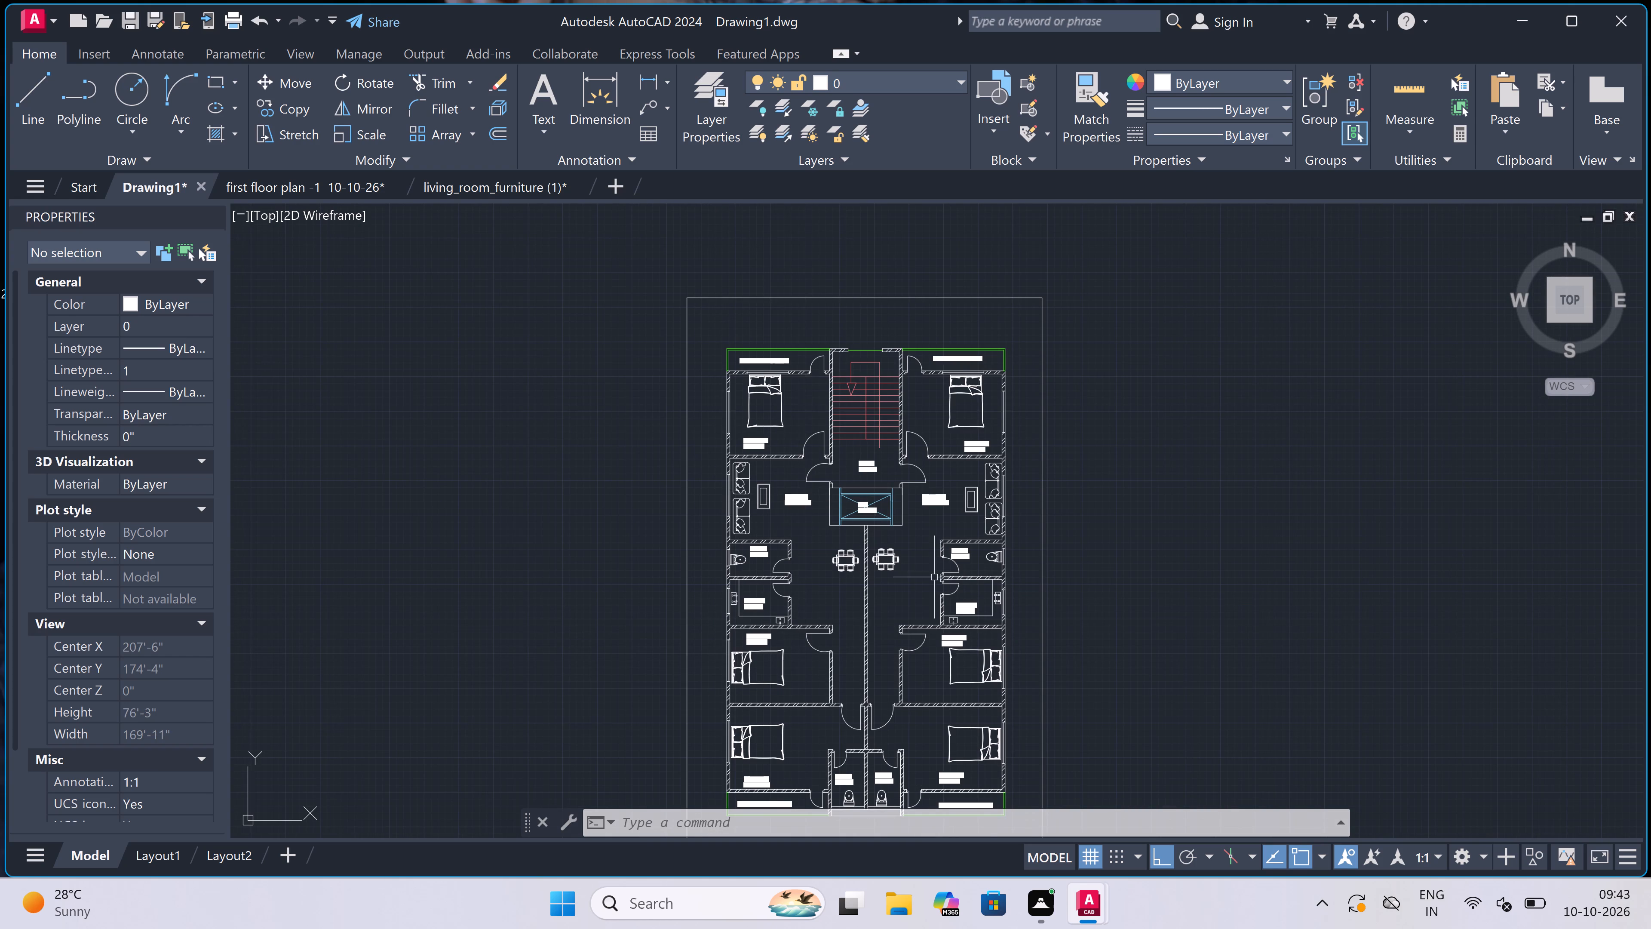
# In the right-hand kitchen, draw a horizontal line from the counter's inner corner to the outer wall below the stove, with Ortho on.
pyautogui.scroll(2, 988, 609)
pyautogui.scroll(2, 1033, 596)
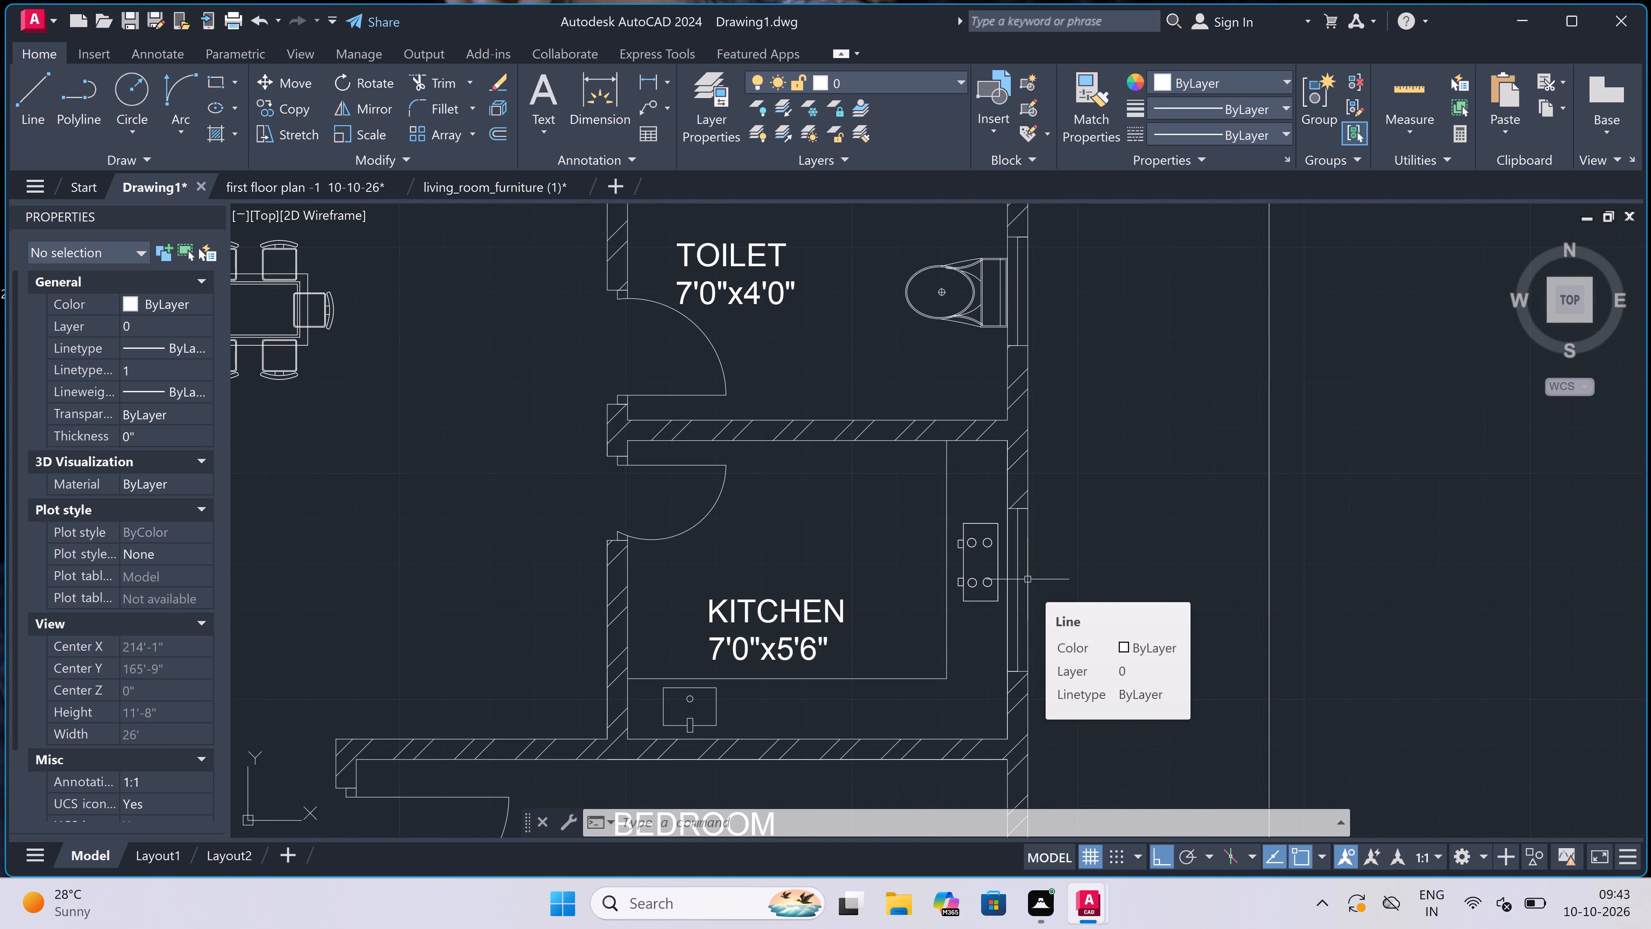
pyautogui.press('l')
pyautogui.press('space')
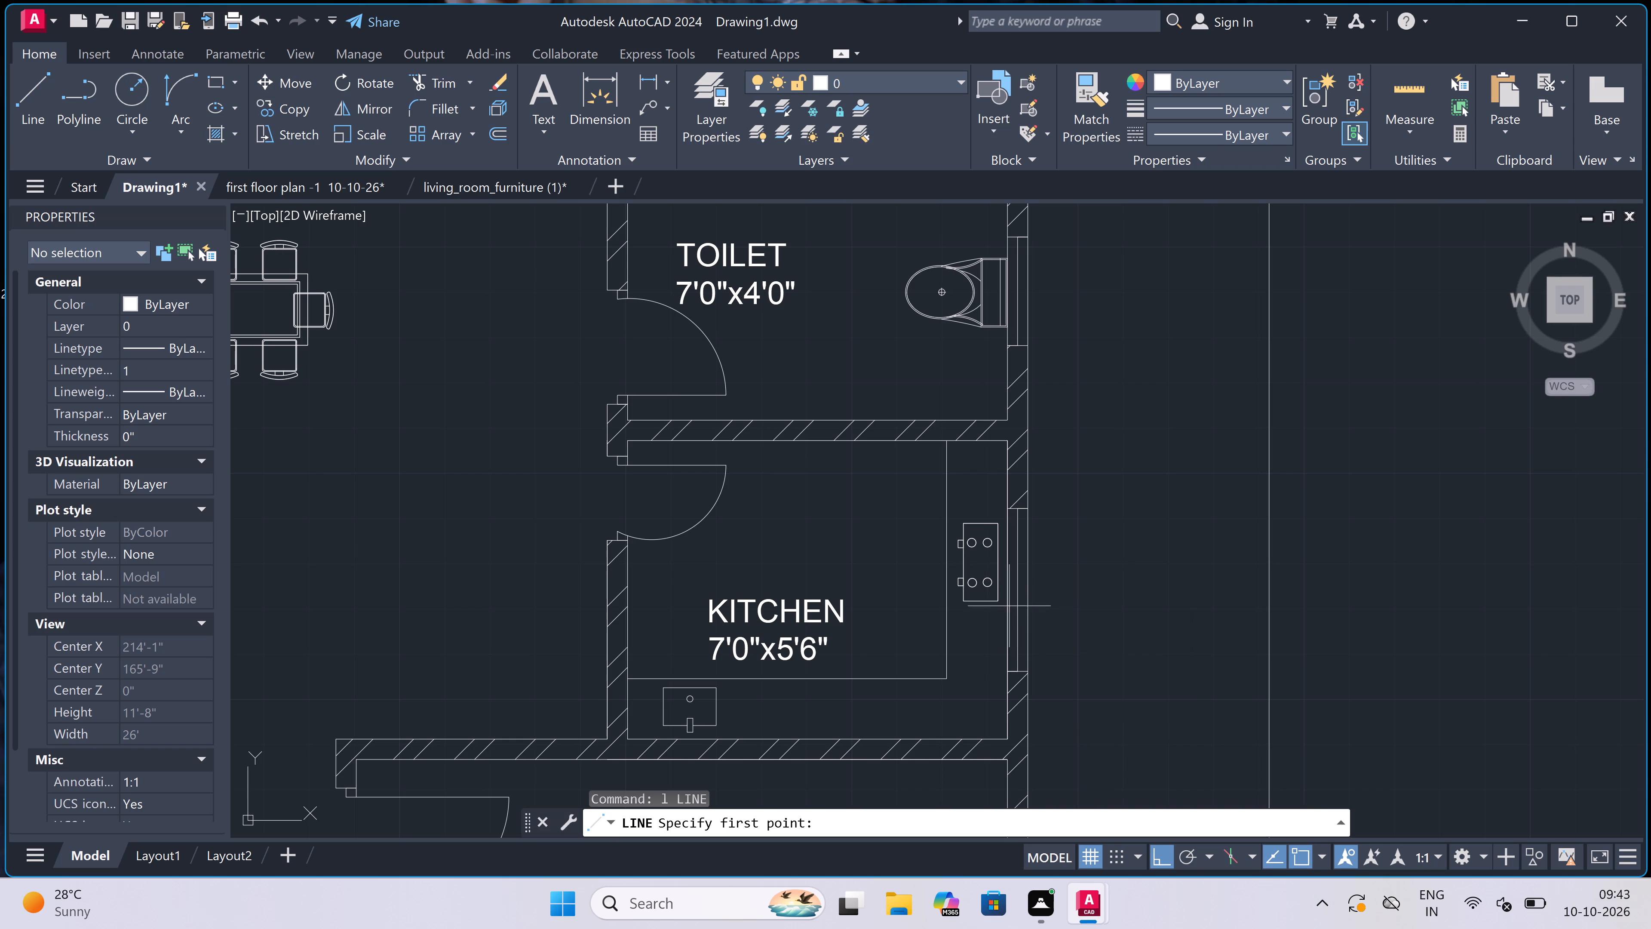
pyautogui.click(944, 680)
pyautogui.scroll(3, 1014, 681)
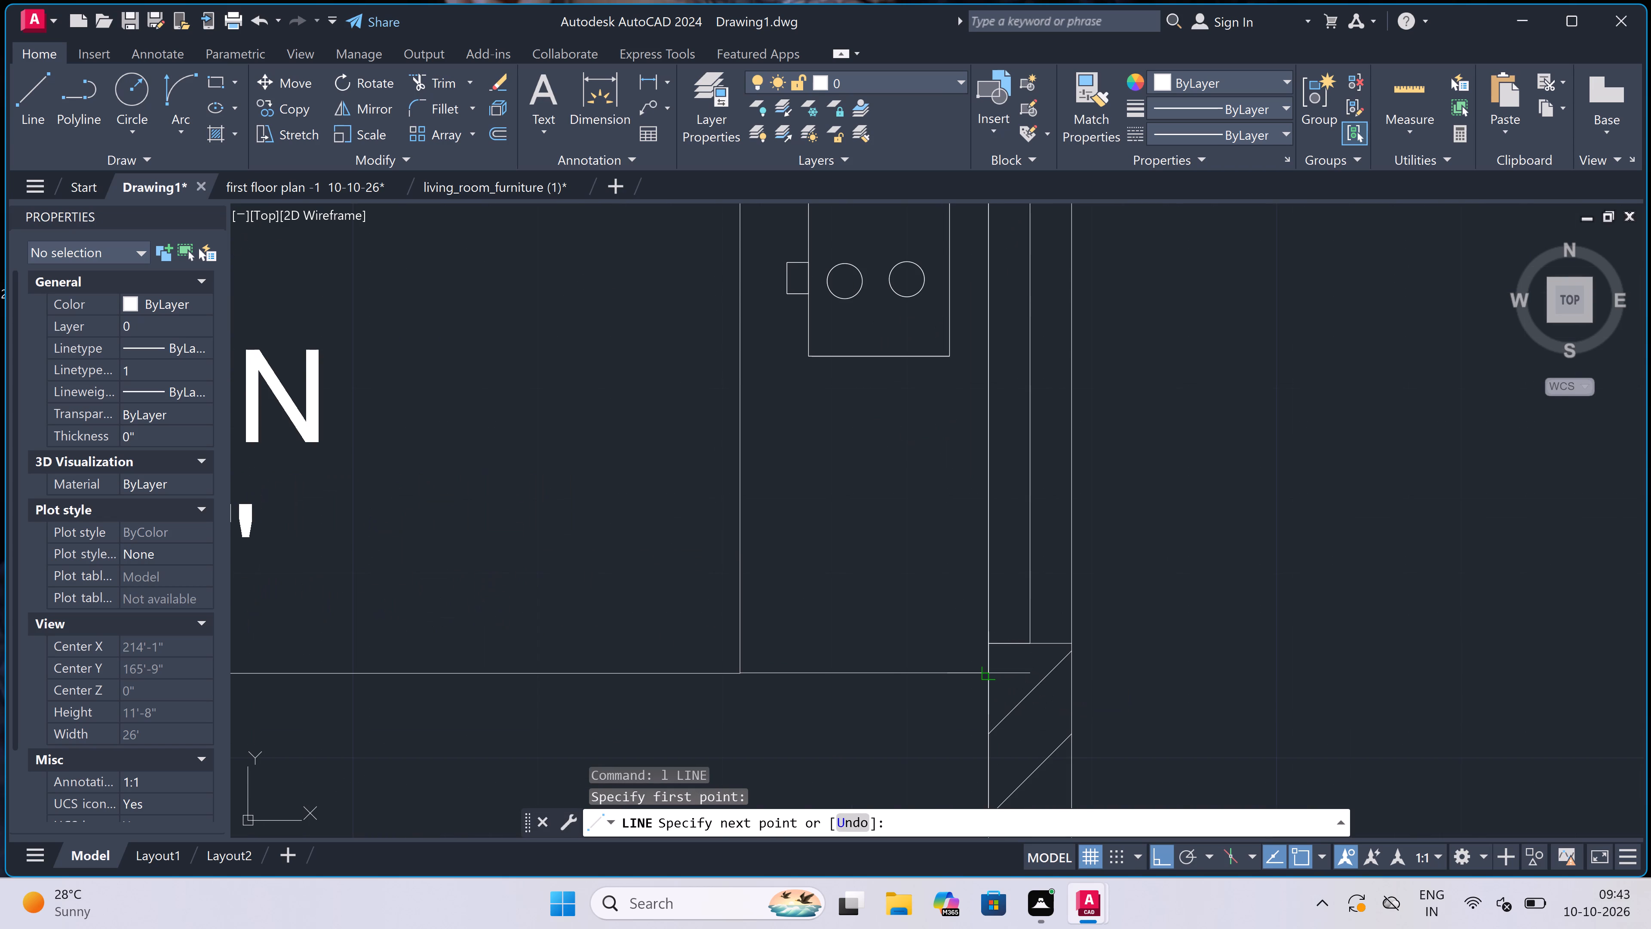
pyautogui.press('F8')
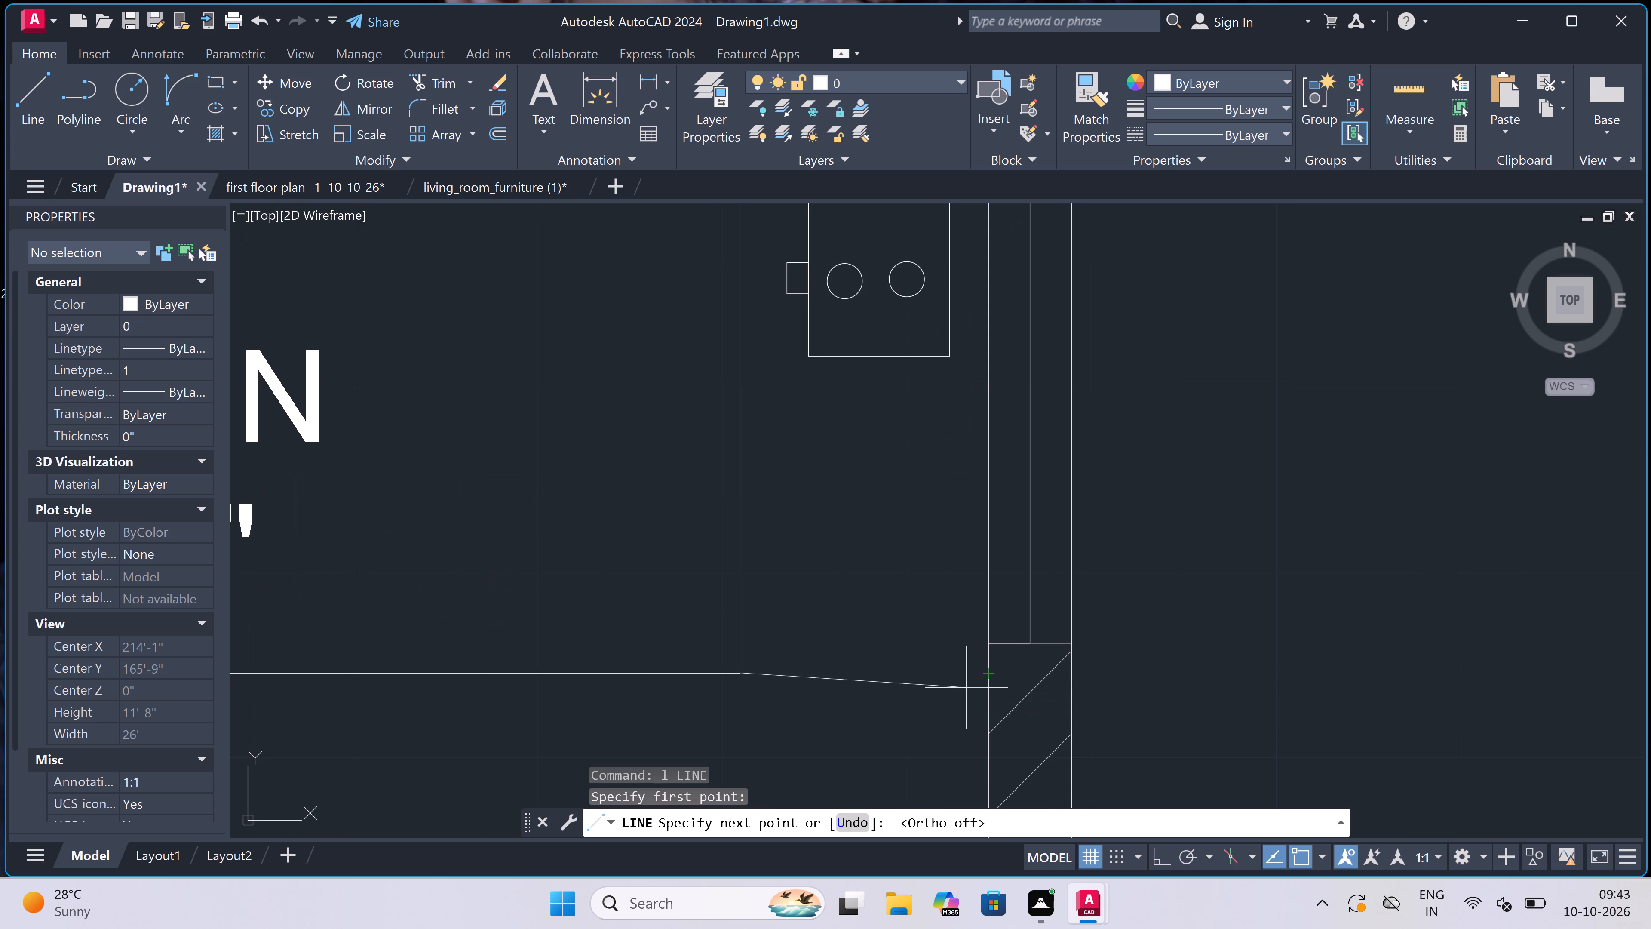
pyautogui.press('F8')
pyautogui.scroll(3, 988, 671)
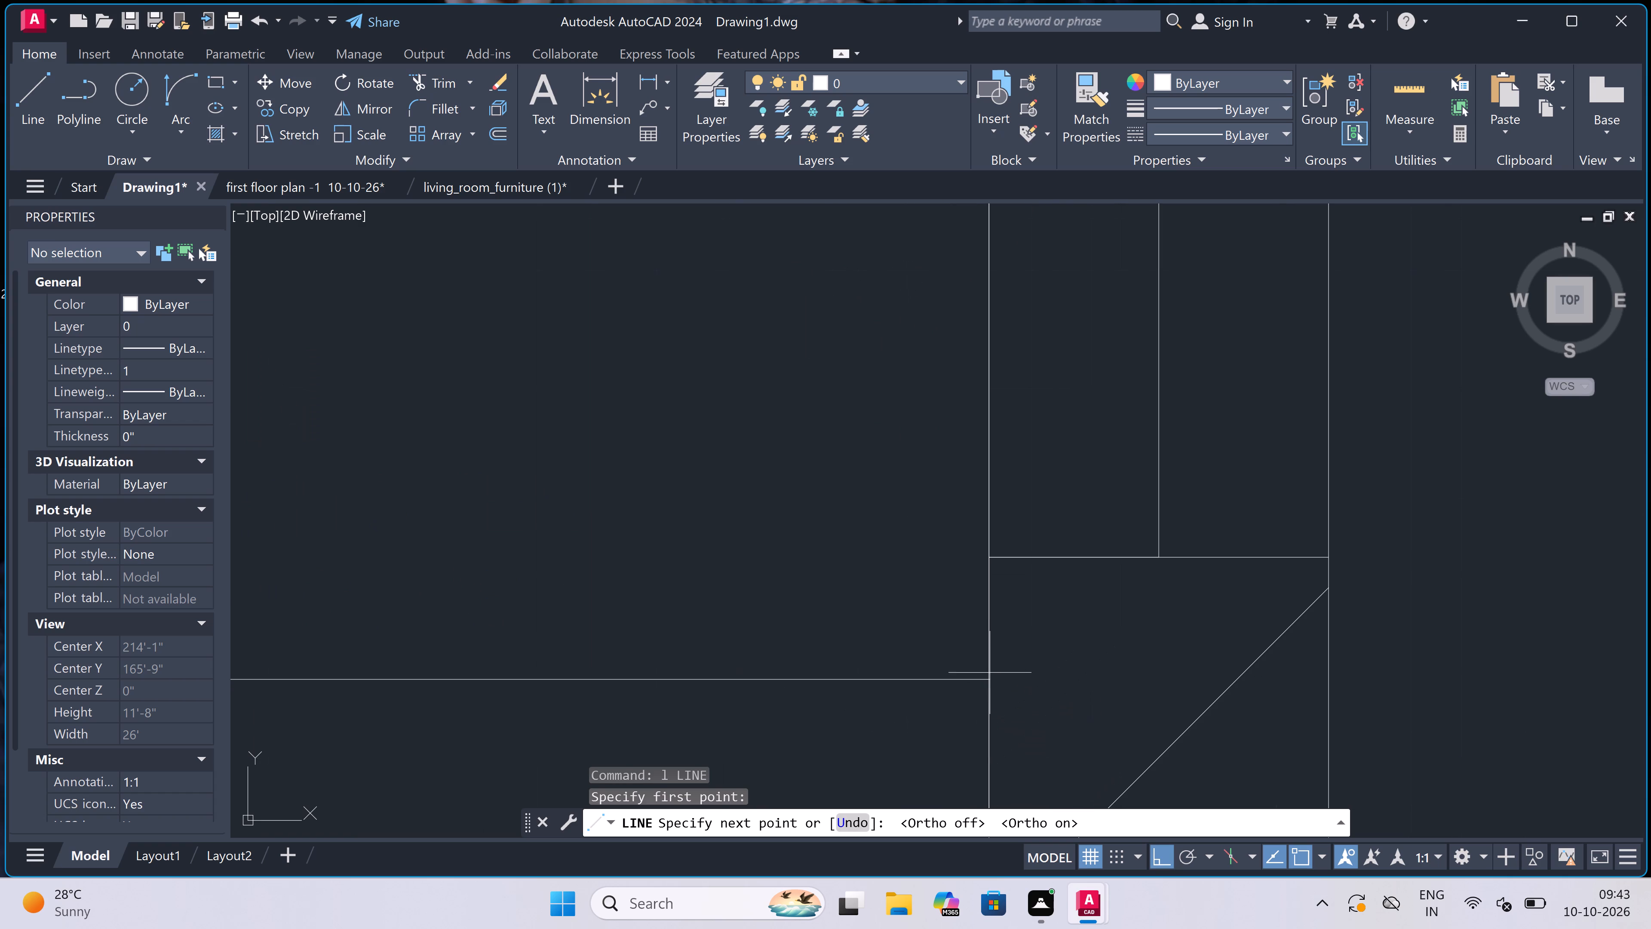
pyautogui.click(990, 675)
pyautogui.press('Escape')
# In the left-hand kitchen, draw a matching horizontal line from the counter's inner corner to the outer wall below the stove.
pyautogui.scroll(-6, 829, 572)
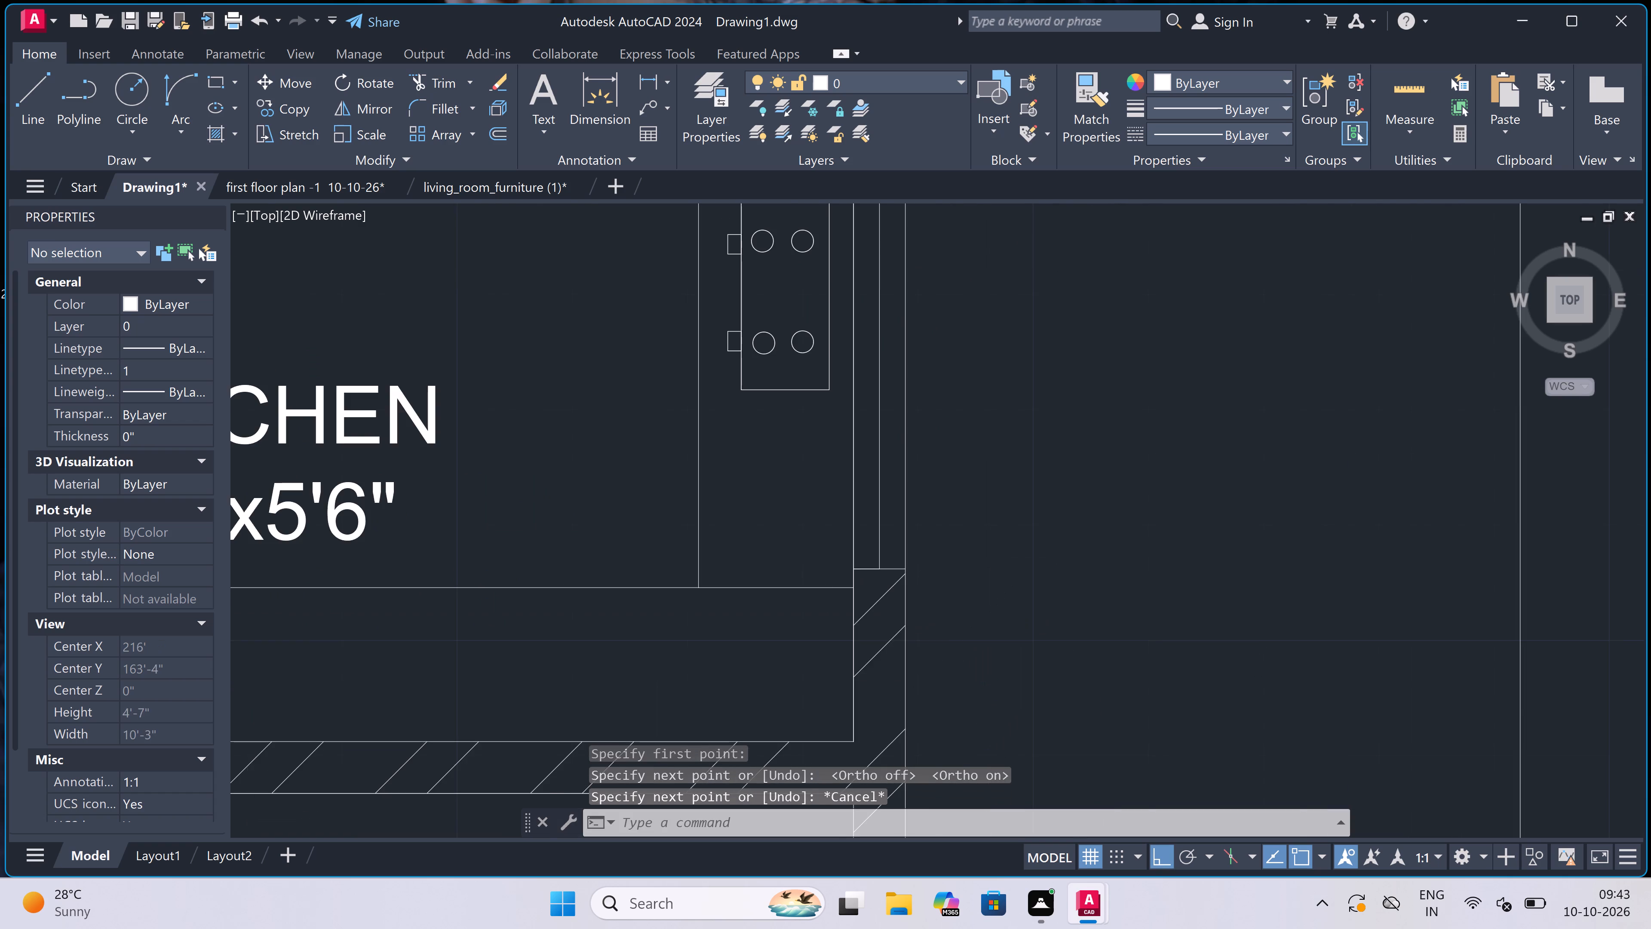
pyautogui.scroll(-4, 829, 571)
pyautogui.press('space')
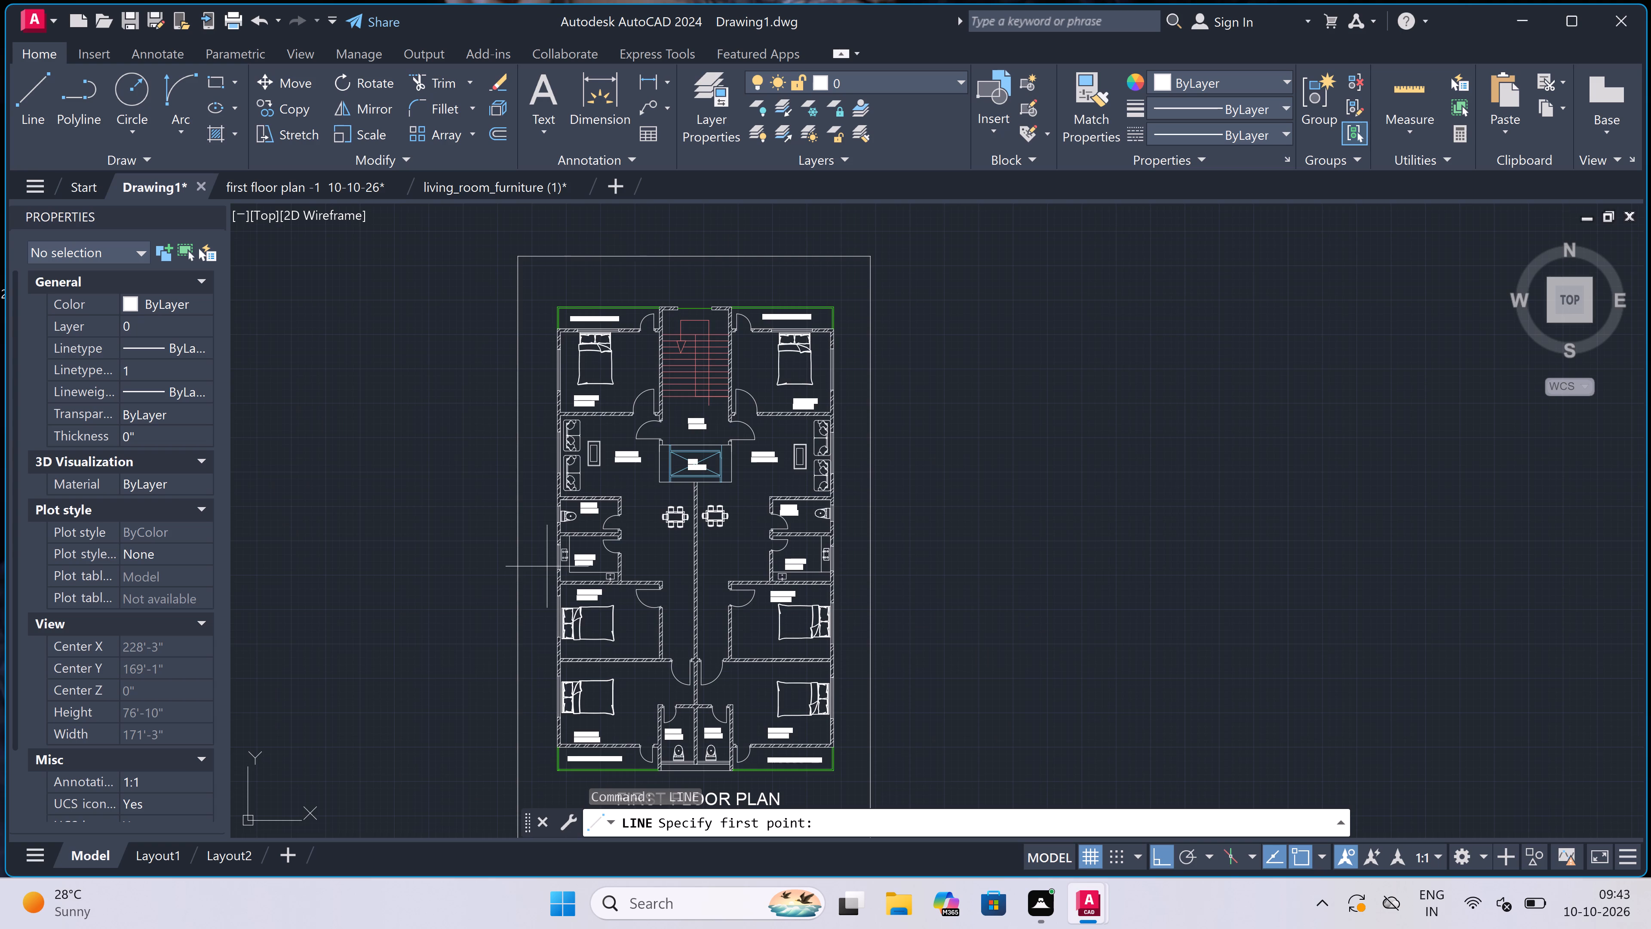
pyautogui.scroll(3, 572, 563)
pyautogui.scroll(3, 549, 593)
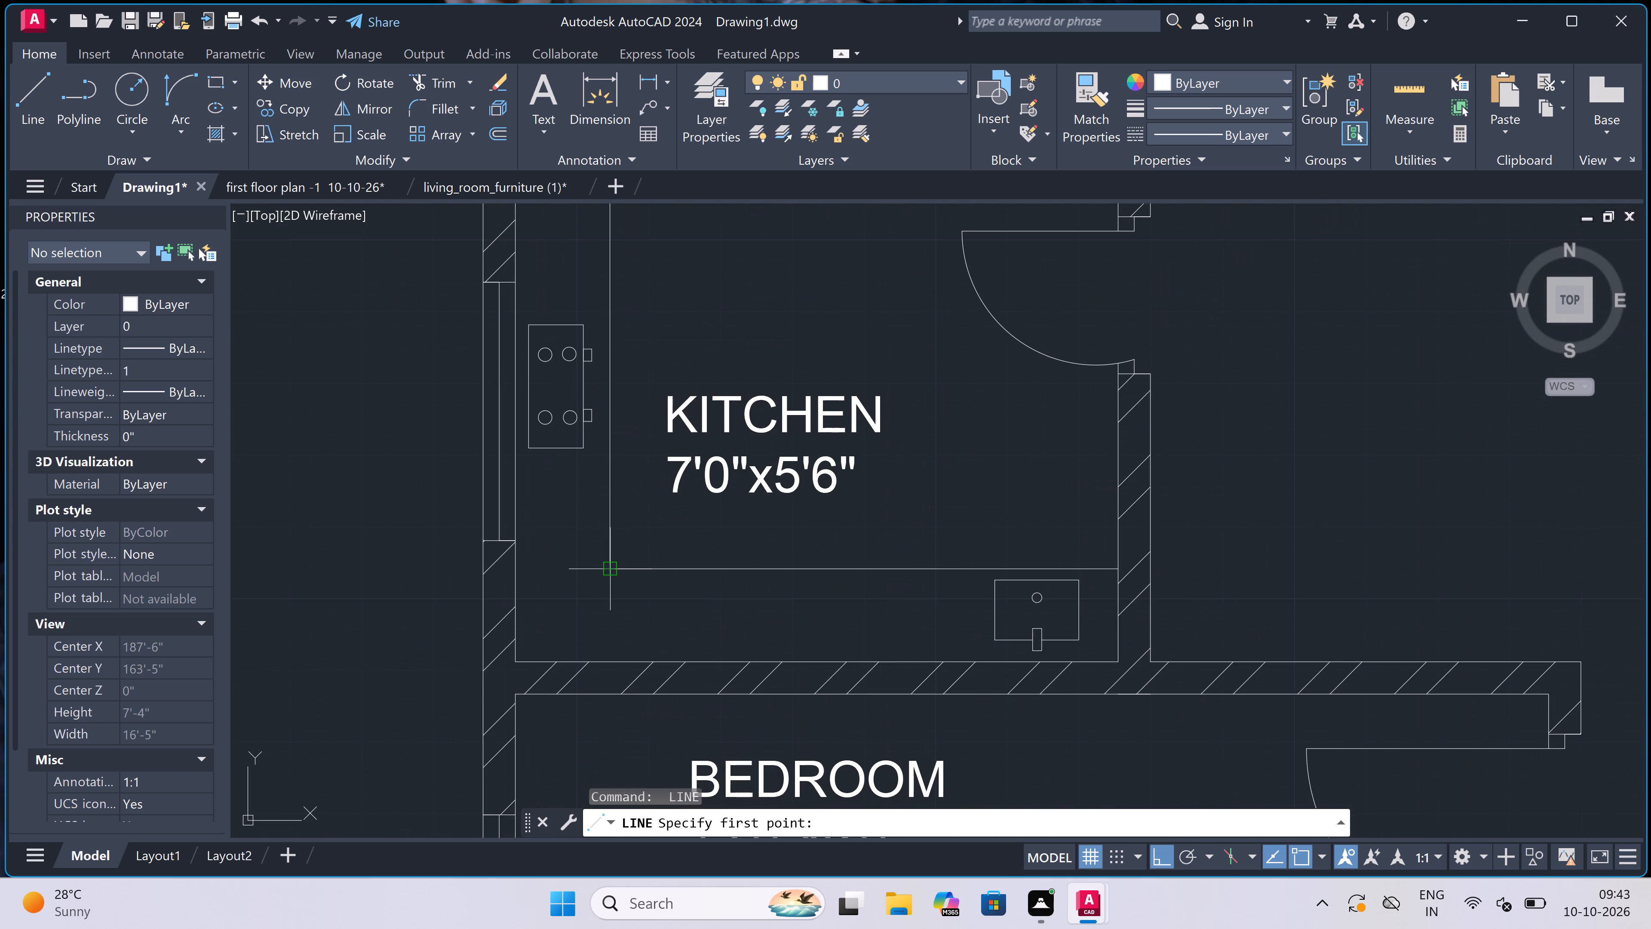
pyautogui.click(603, 571)
pyautogui.scroll(3, 501, 570)
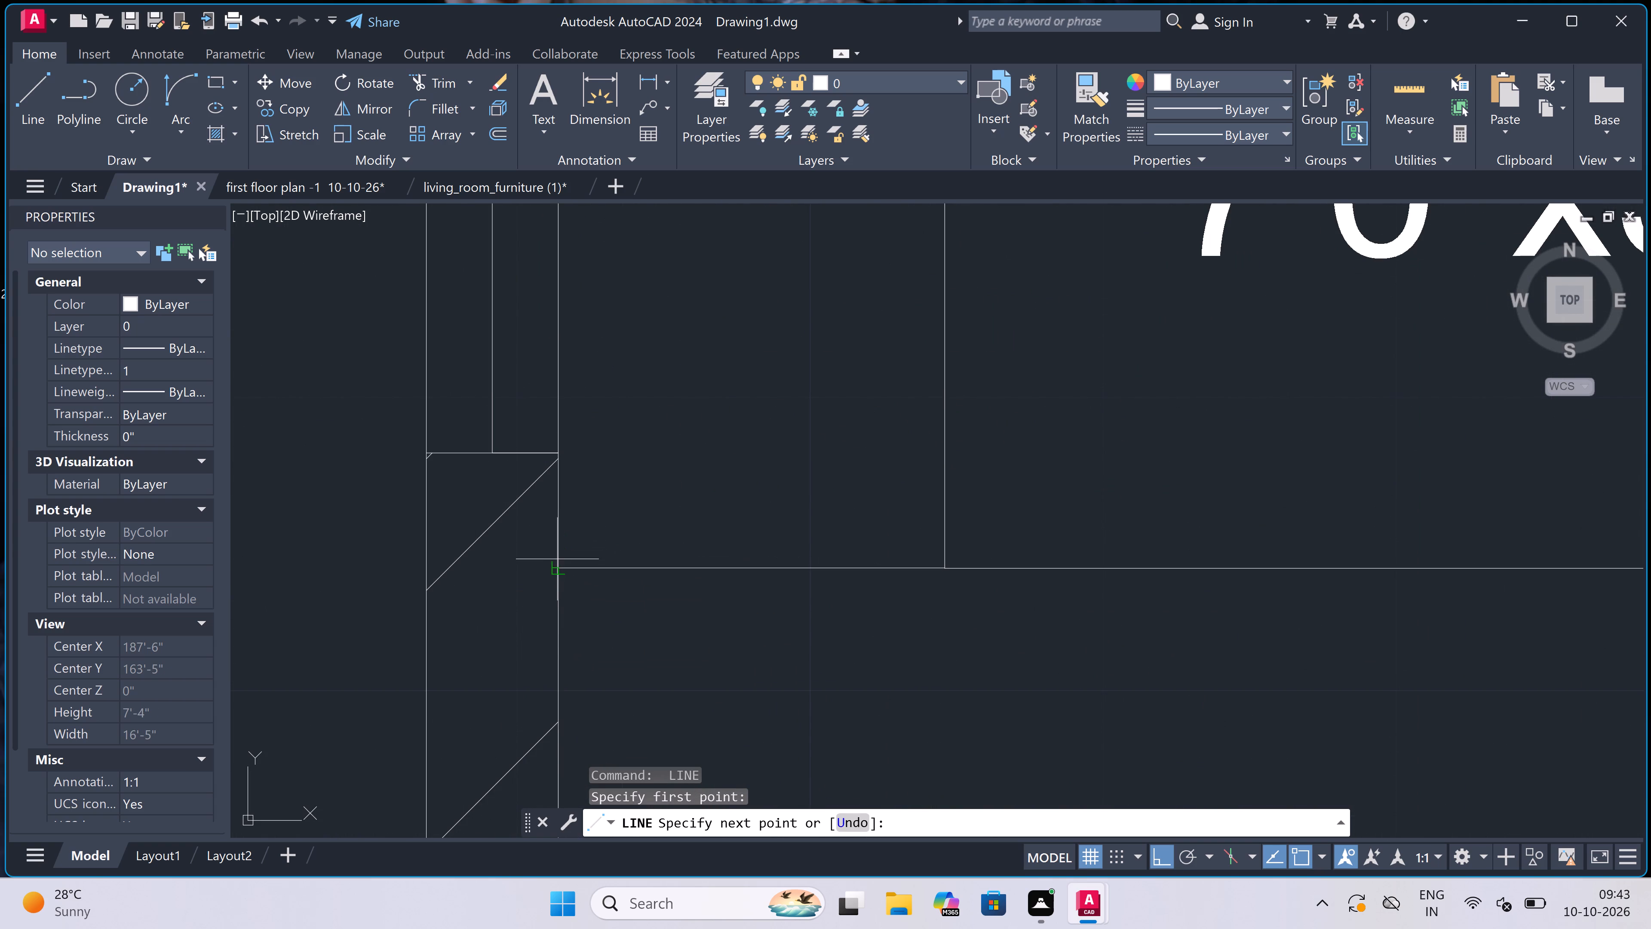
pyautogui.click(553, 575)
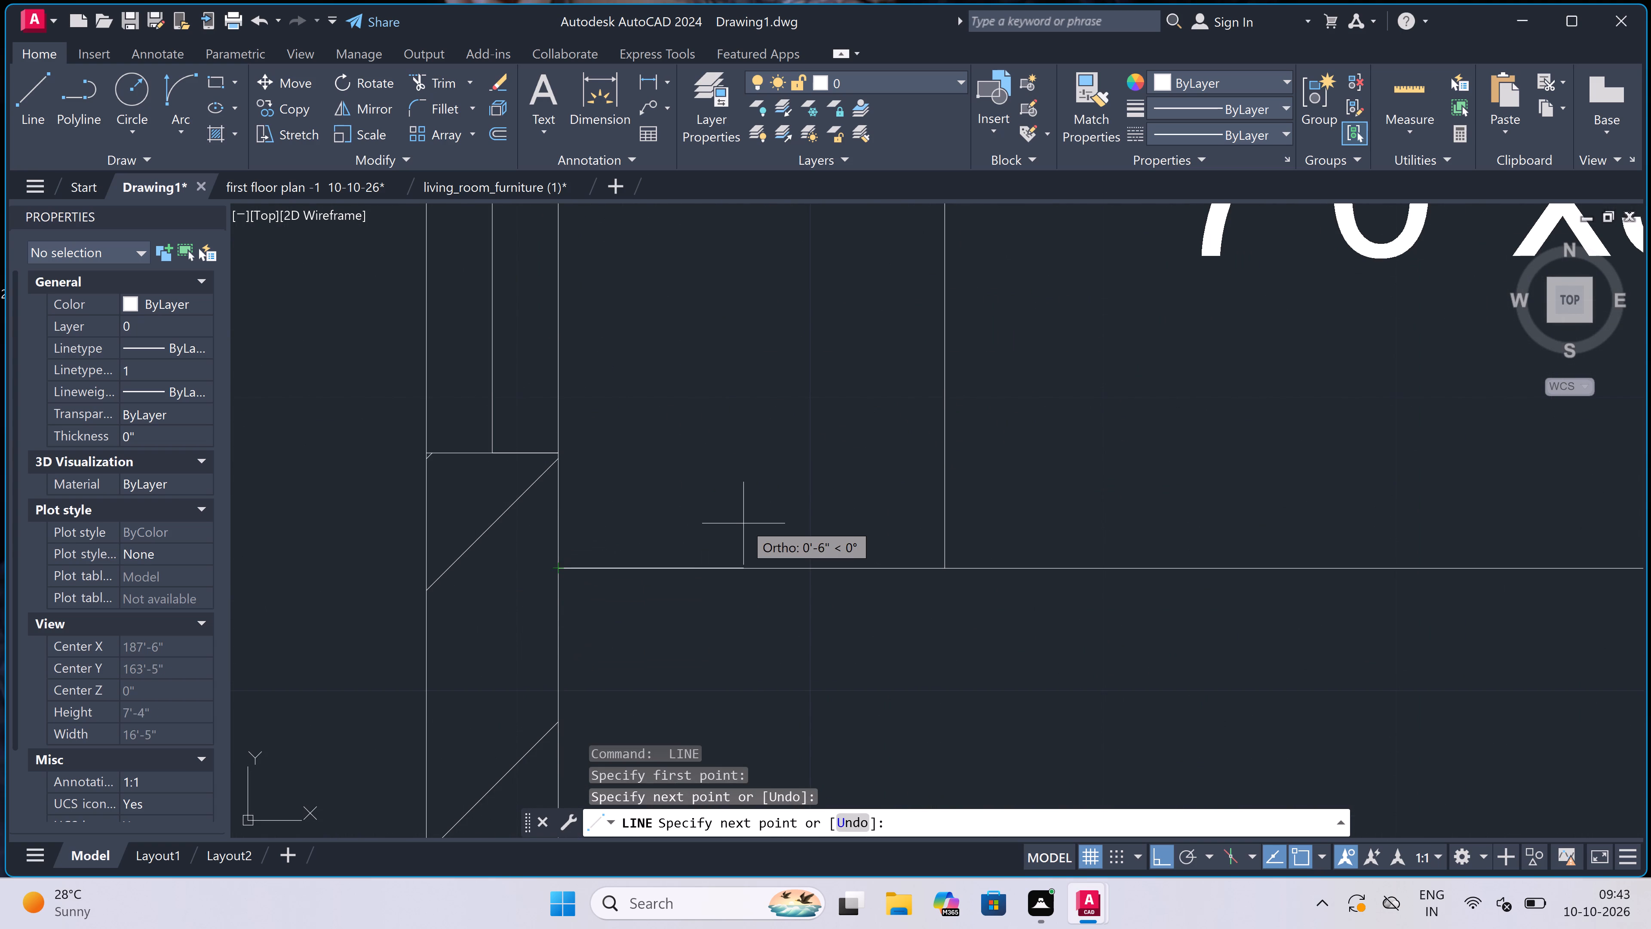
pyautogui.press('Escape')
# Review the whole first floor plan, including the upper verandahs, staircase, lower bedrooms, toilets and underlined title.
pyautogui.scroll(-7, 673, 561)
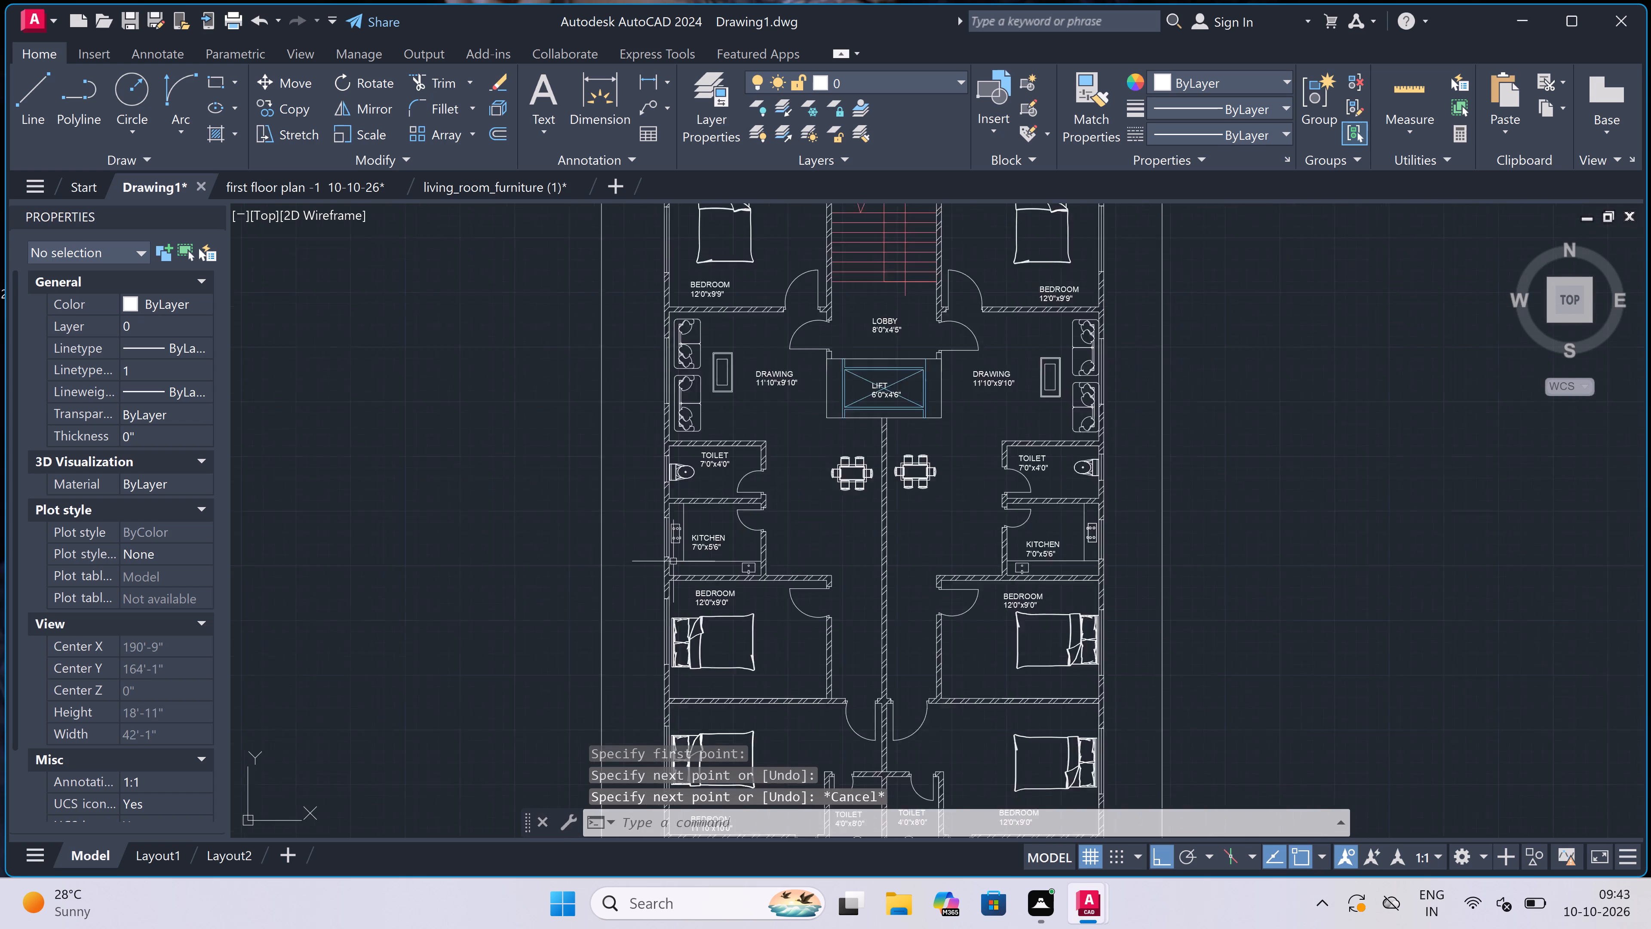
pyautogui.scroll(-1, 673, 561)
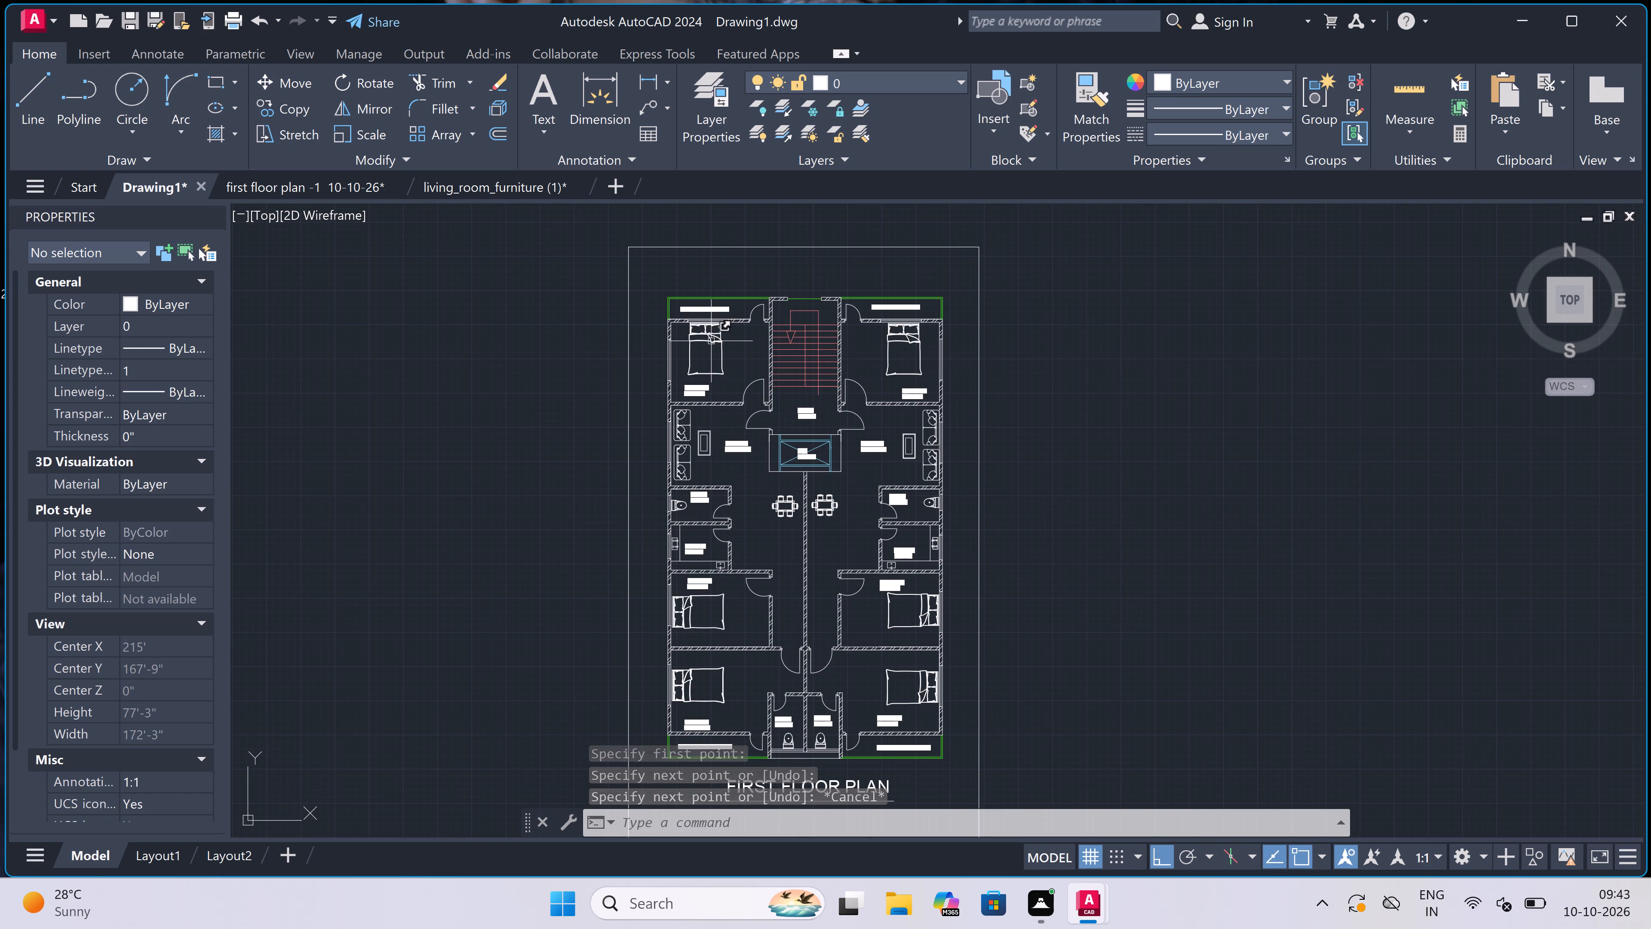
pyautogui.scroll(3, 710, 288)
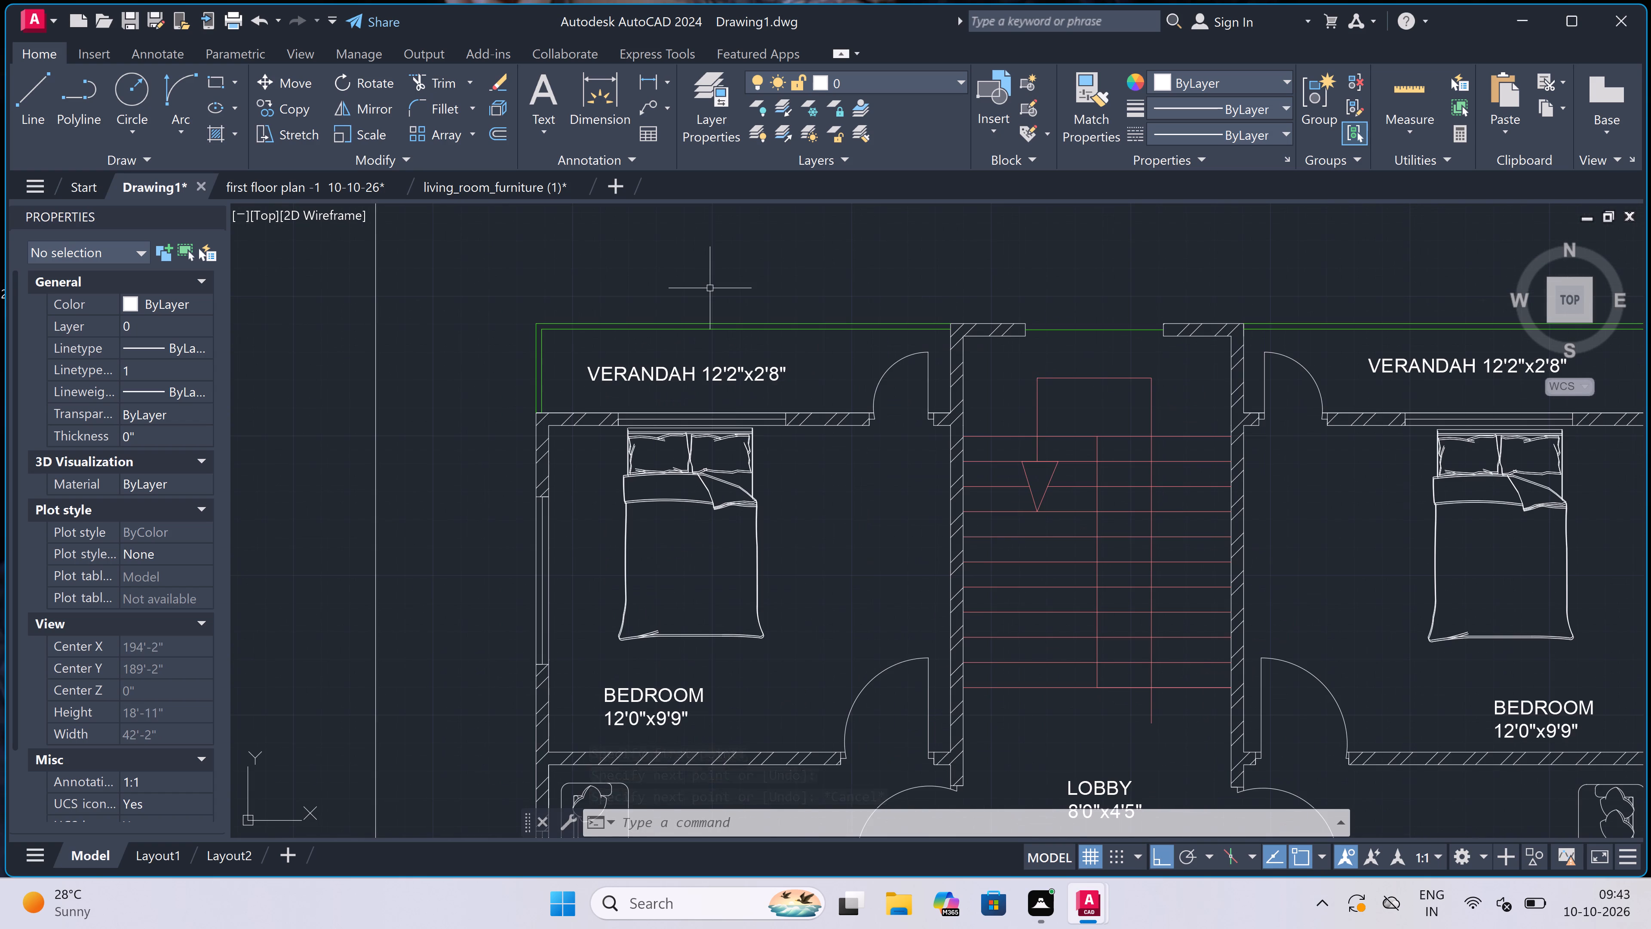
pyautogui.scroll(-4, 710, 288)
pyautogui.scroll(2, 776, 565)
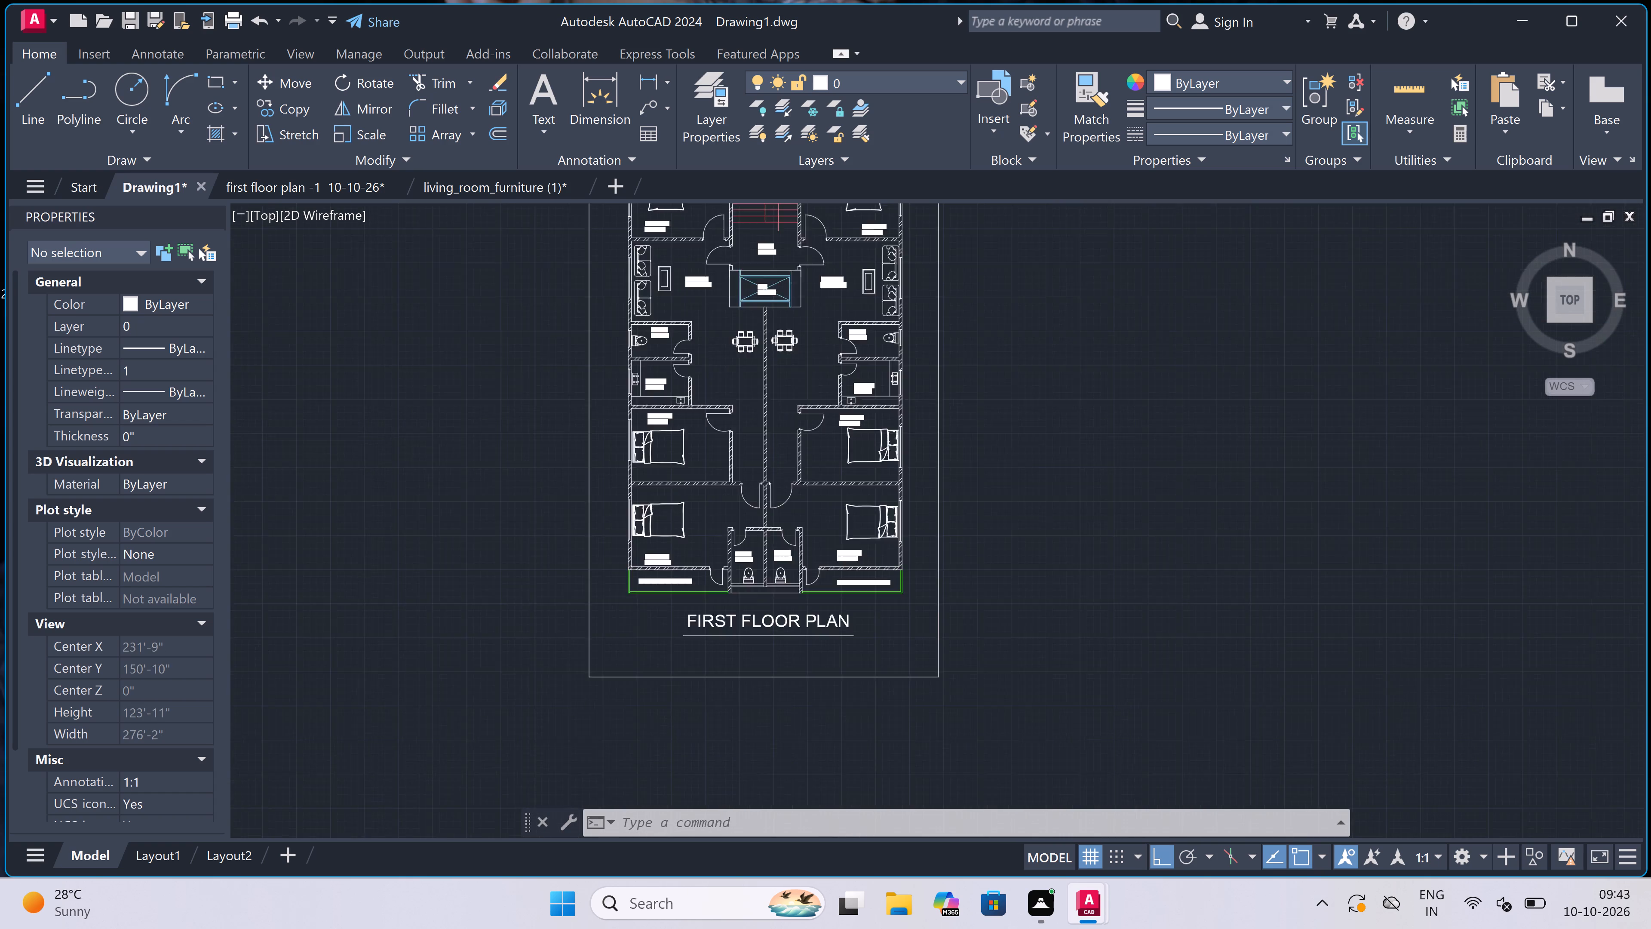
pyautogui.scroll(1, 776, 565)
pyautogui.scroll(-2, 762, 556)
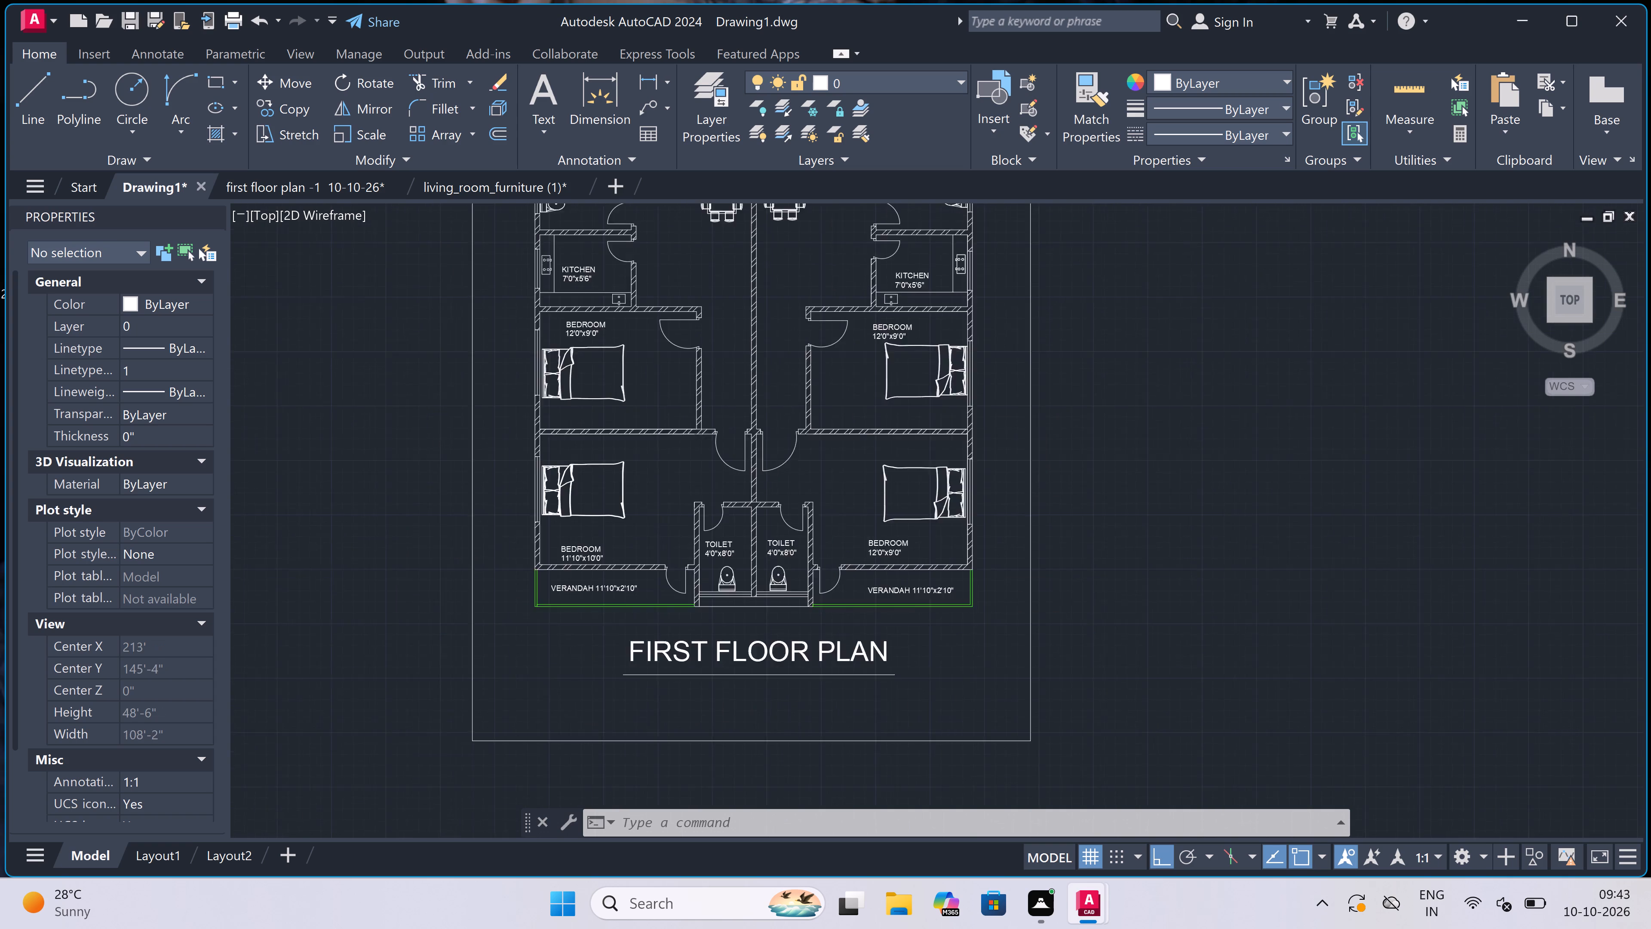
pyautogui.scroll(3, 766, 540)
pyautogui.scroll(-1, 741, 523)
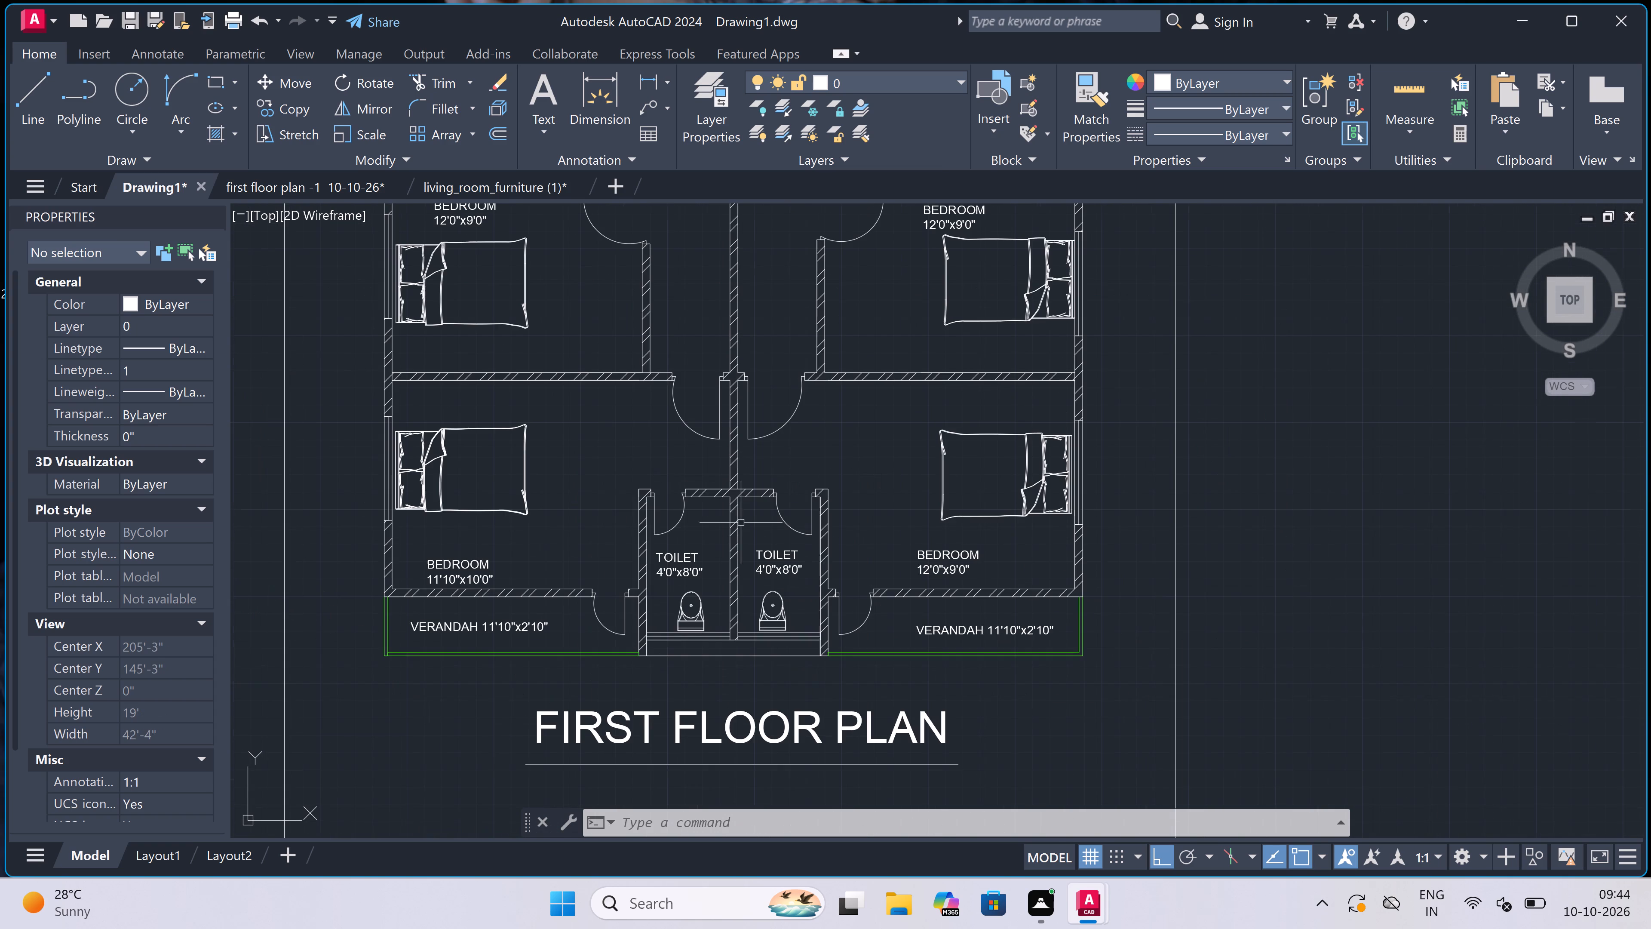
pyautogui.scroll(-4, 658, 277)
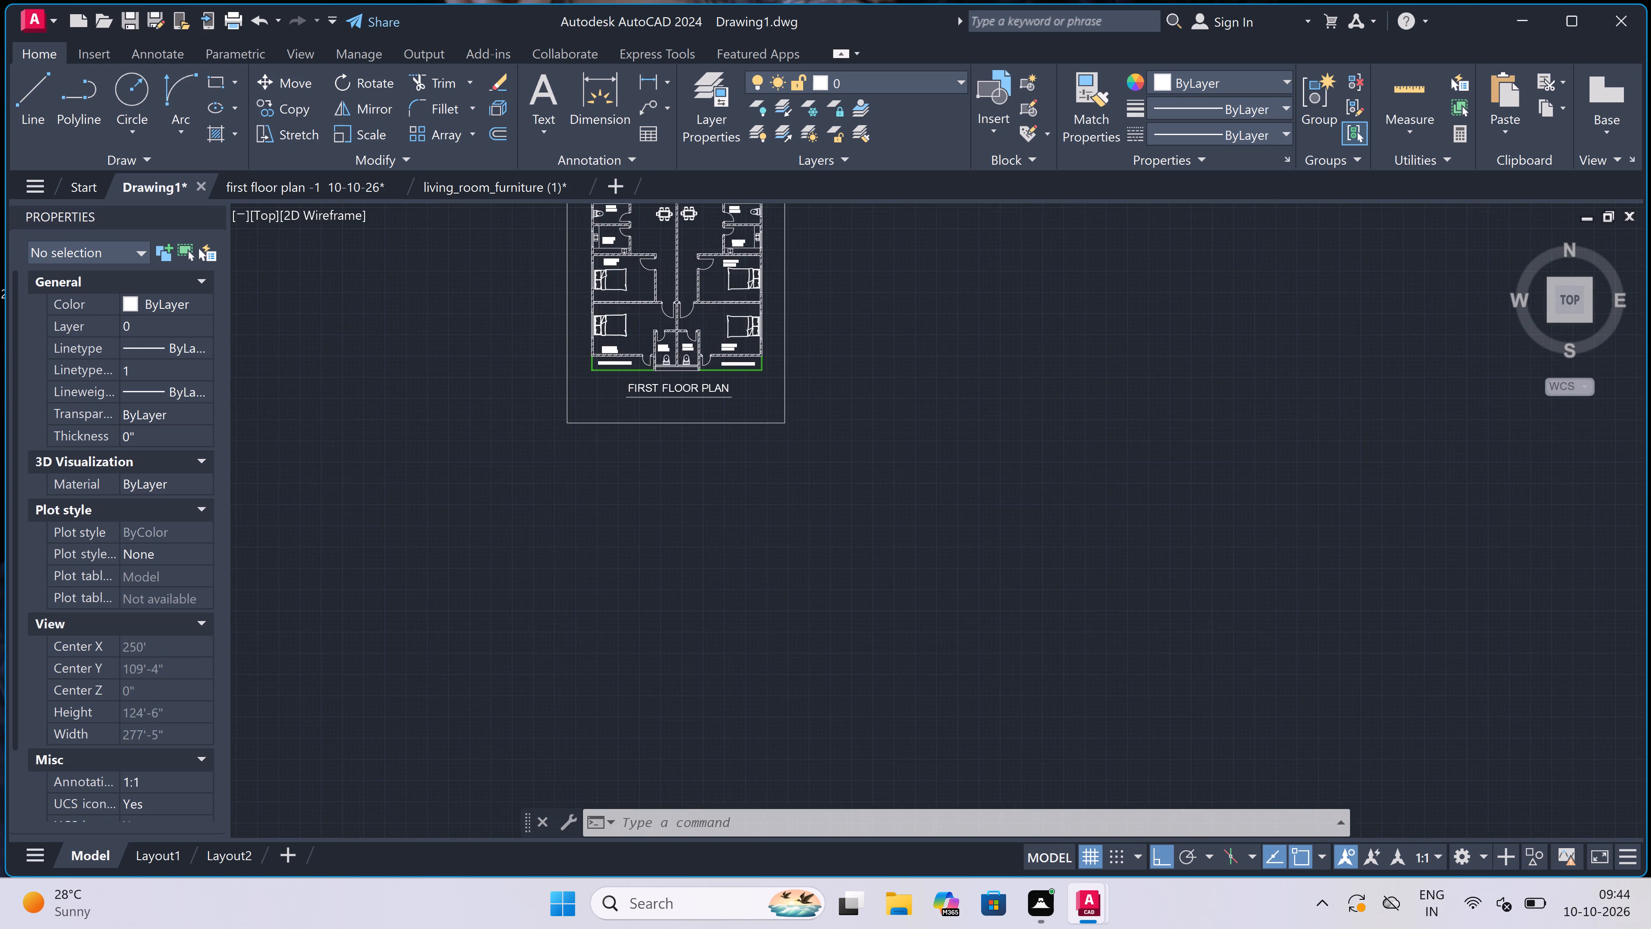
pyautogui.scroll(-3, 660, 285)
pyautogui.scroll(2, 669, 228)
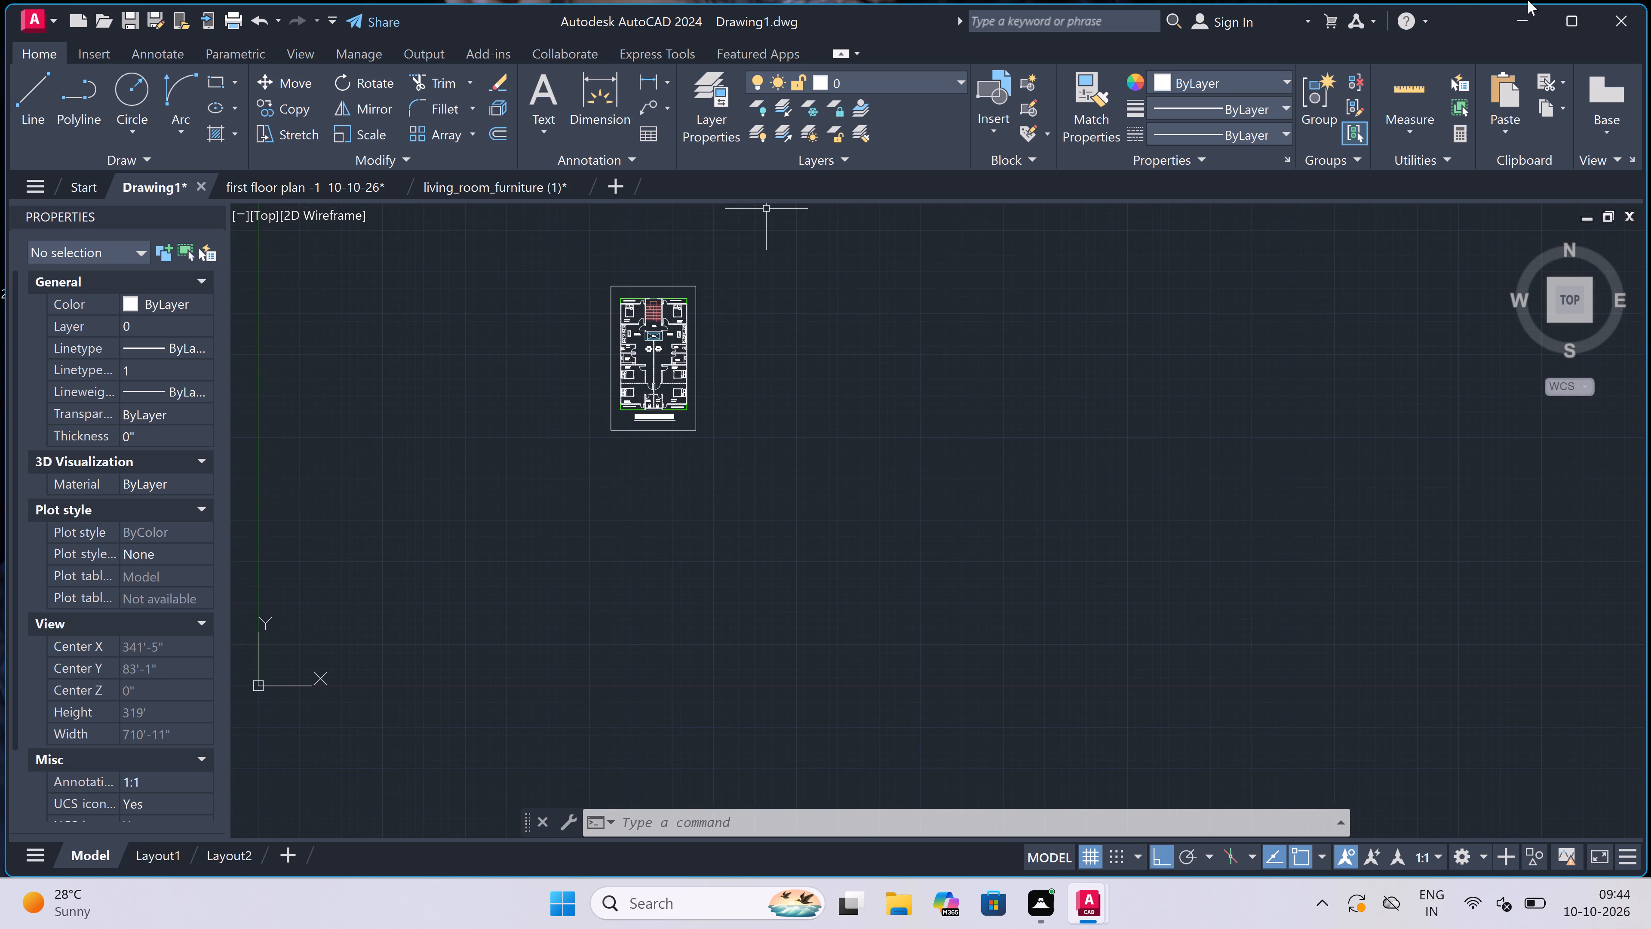
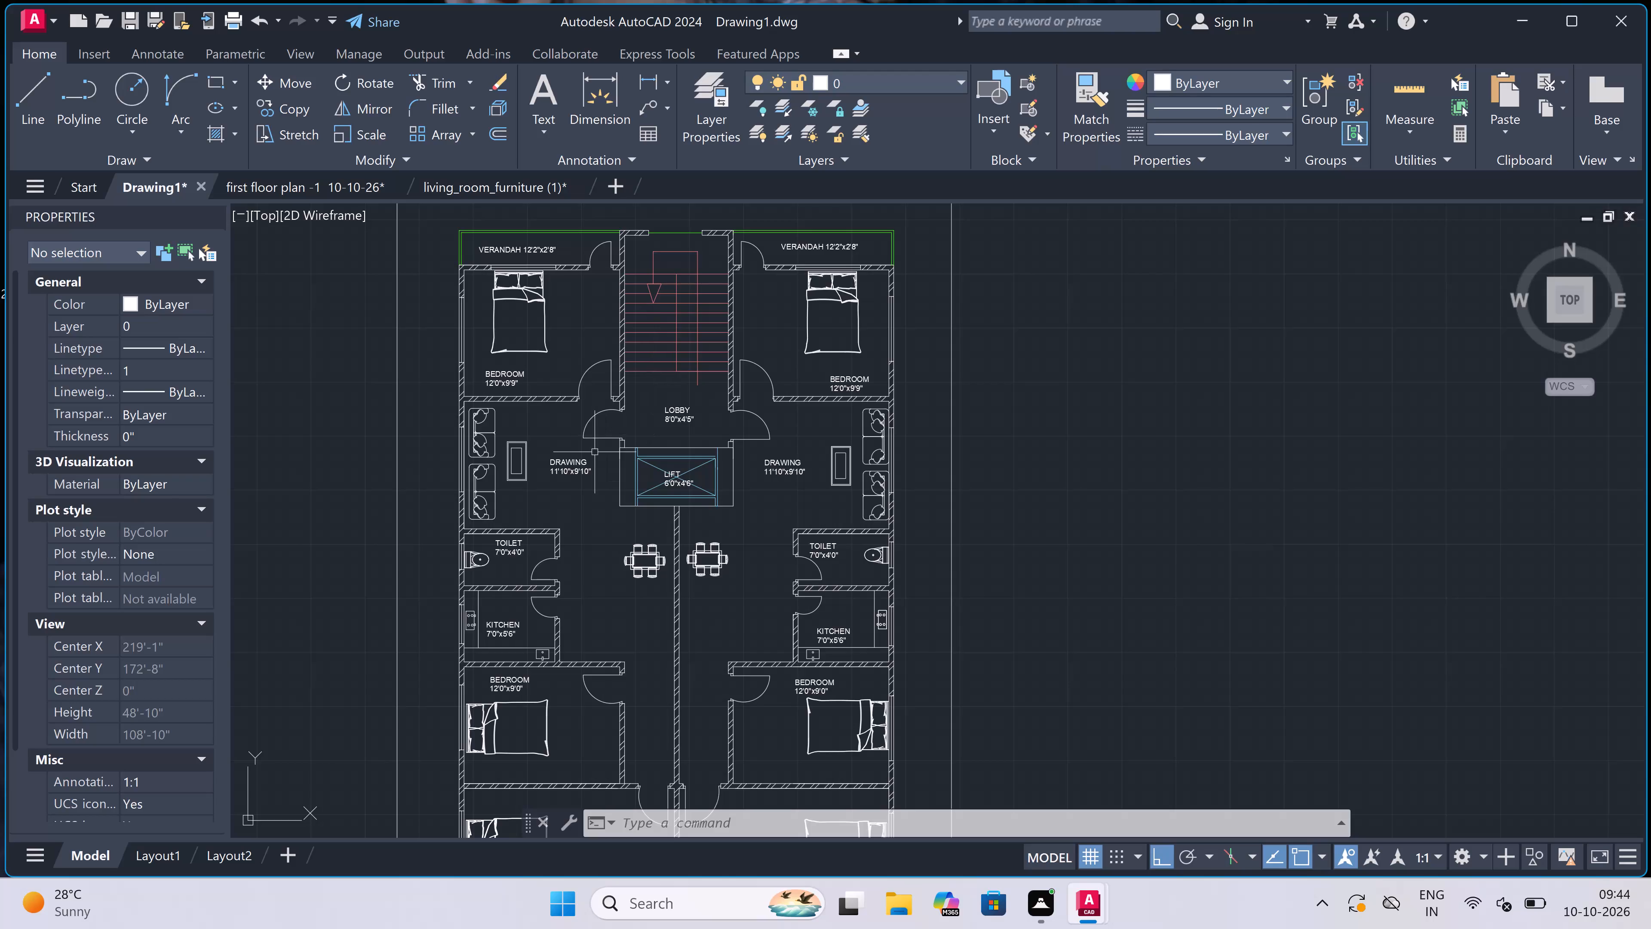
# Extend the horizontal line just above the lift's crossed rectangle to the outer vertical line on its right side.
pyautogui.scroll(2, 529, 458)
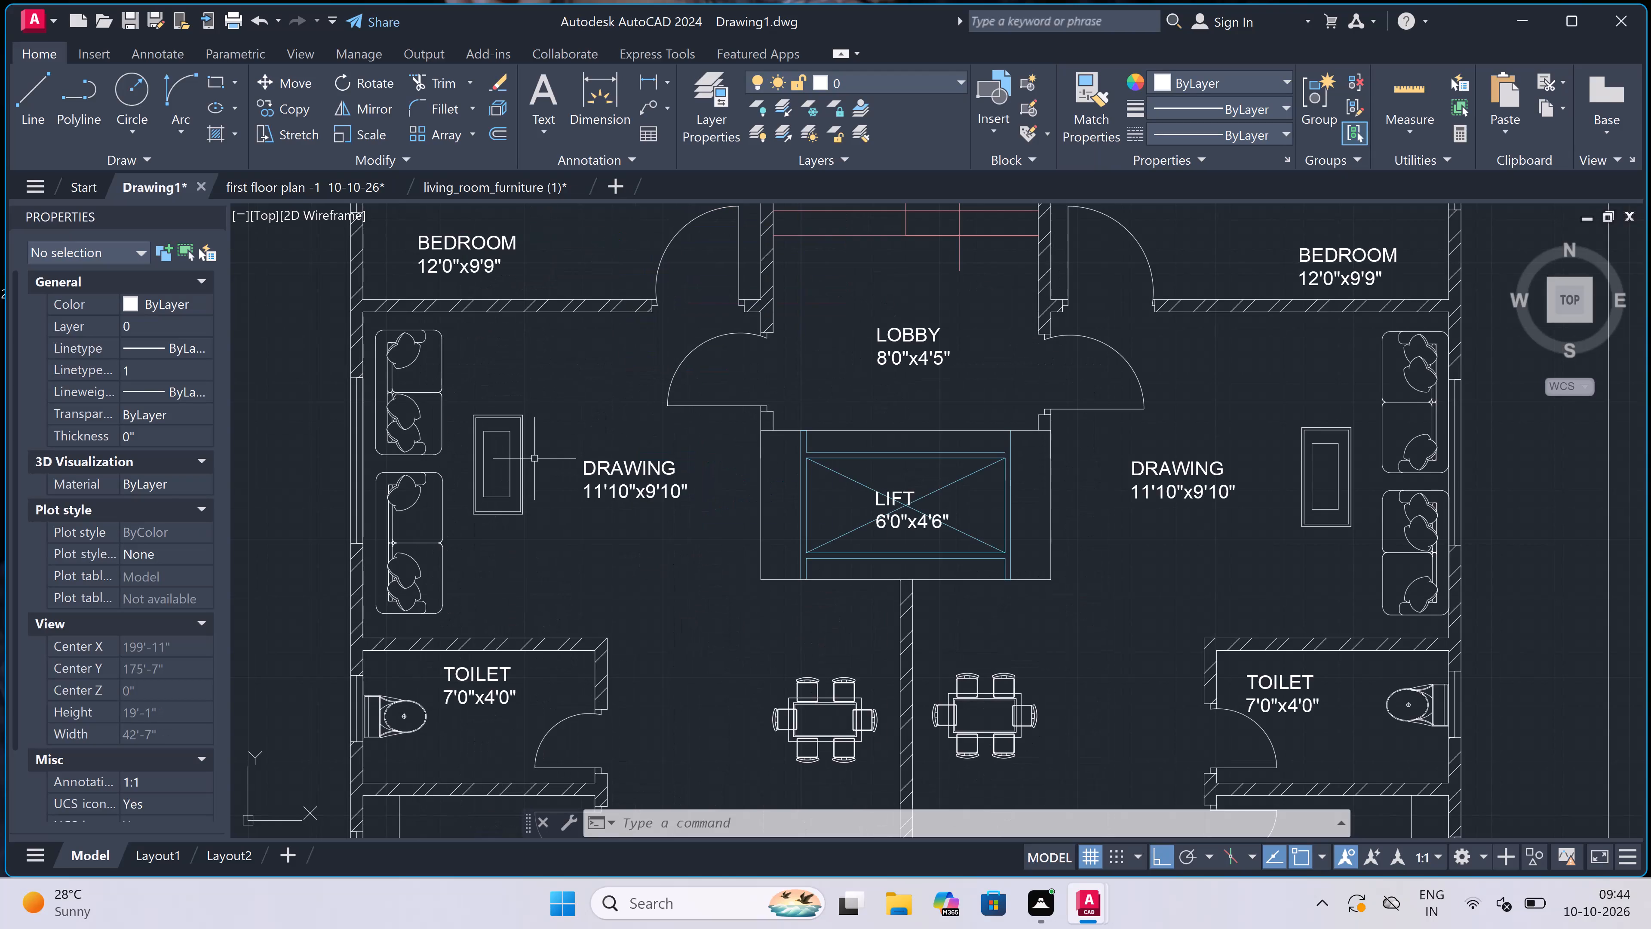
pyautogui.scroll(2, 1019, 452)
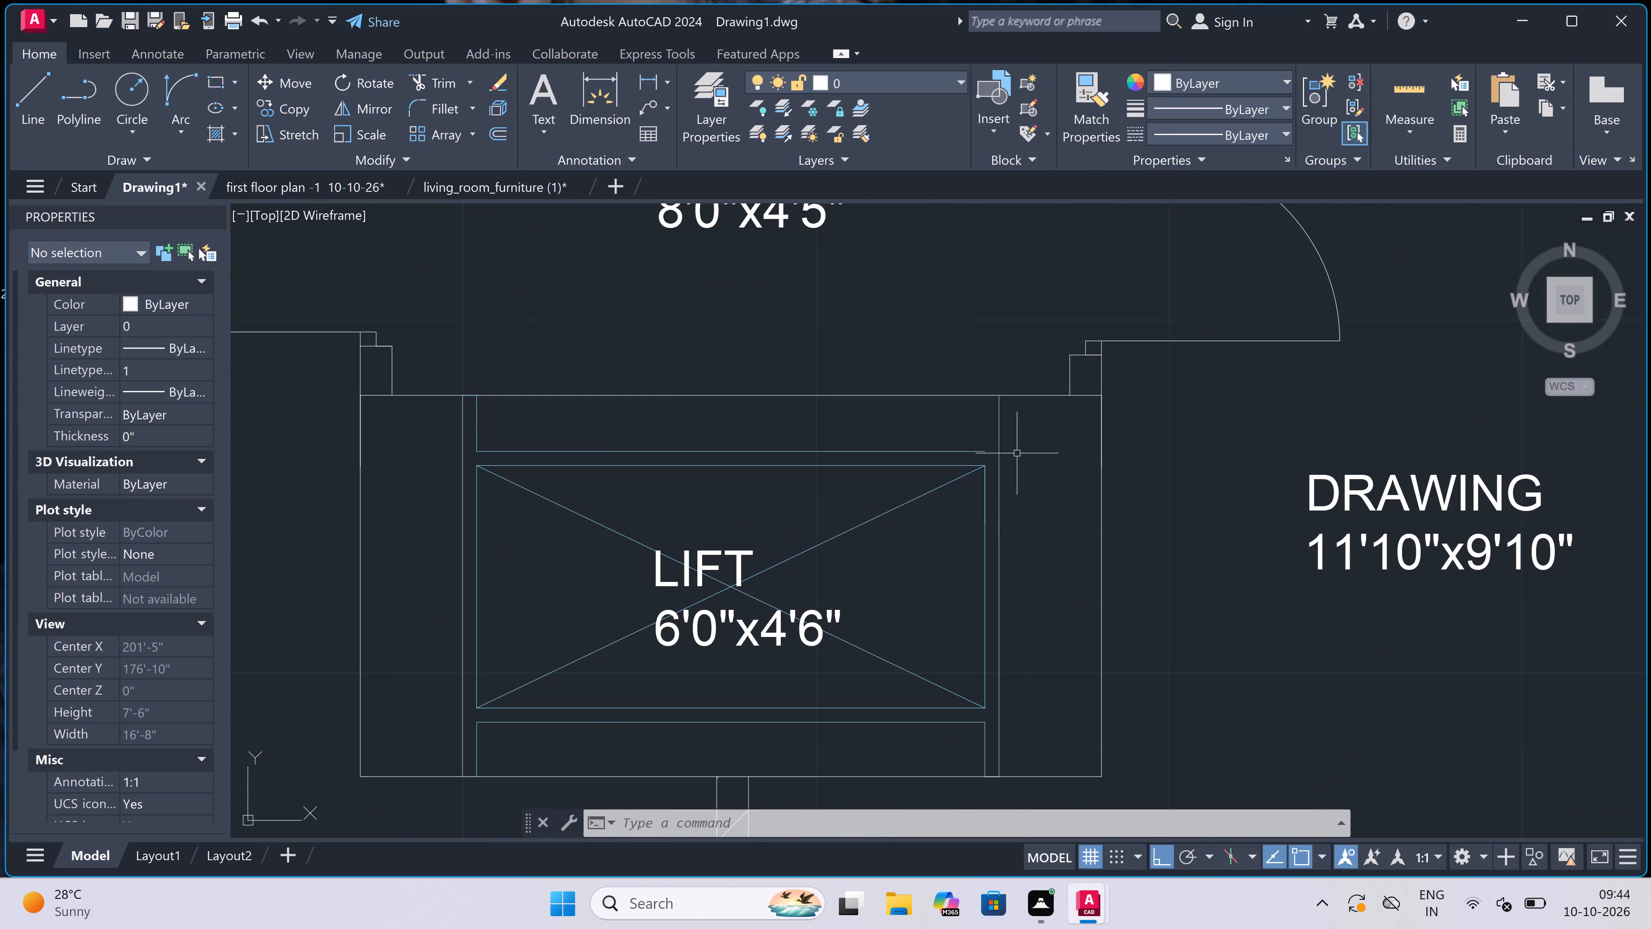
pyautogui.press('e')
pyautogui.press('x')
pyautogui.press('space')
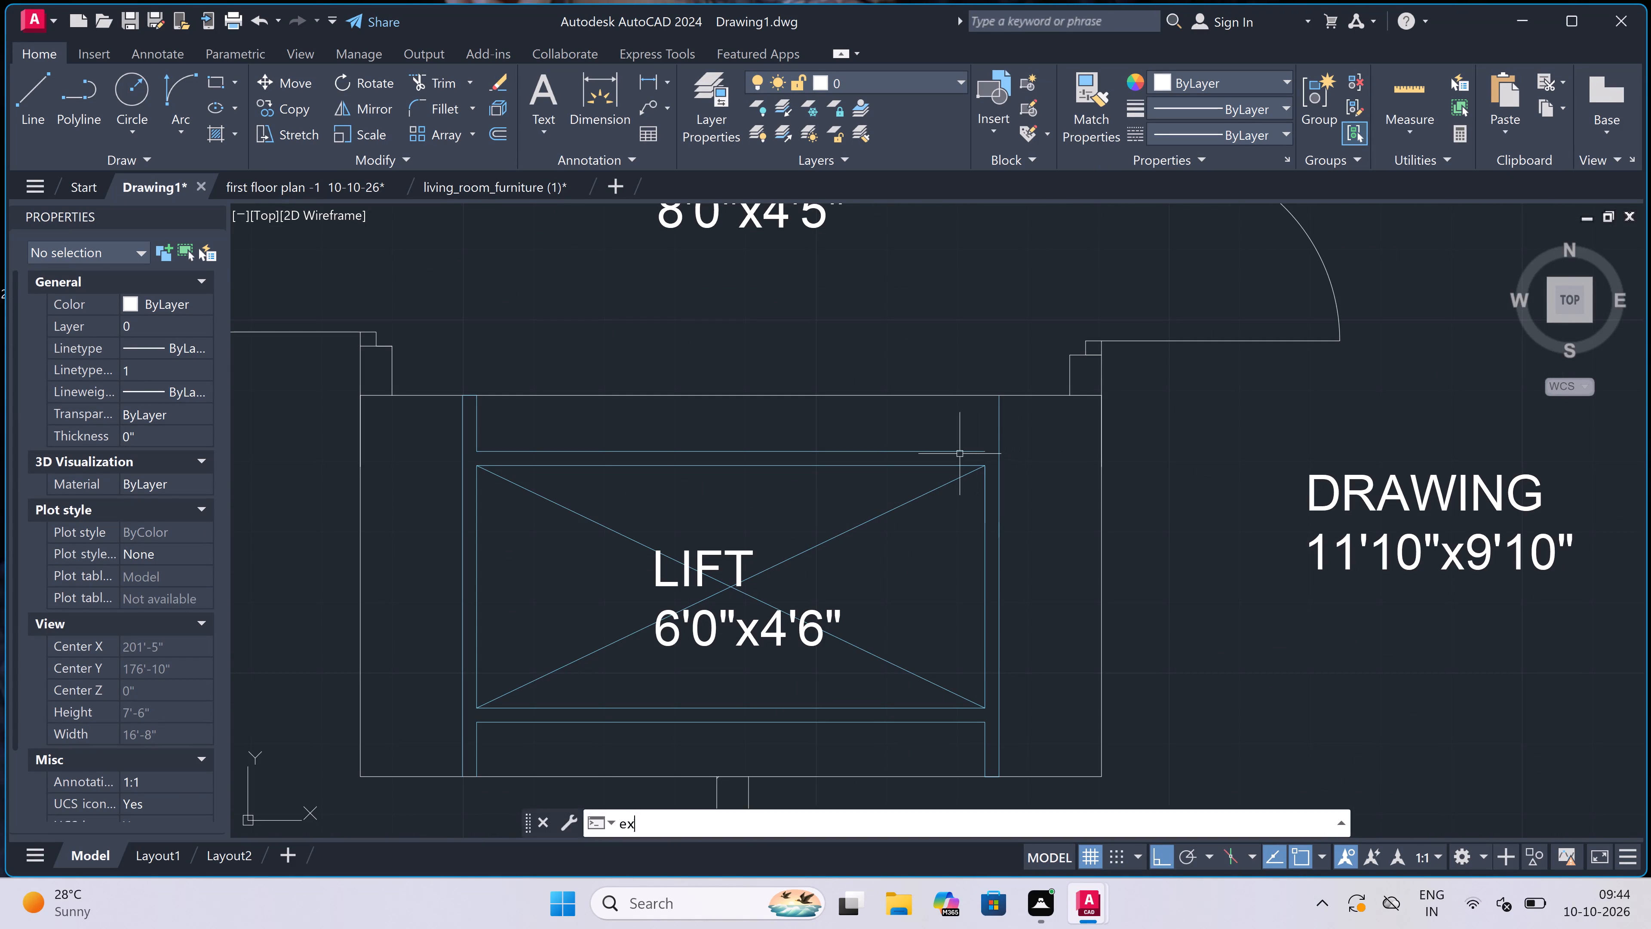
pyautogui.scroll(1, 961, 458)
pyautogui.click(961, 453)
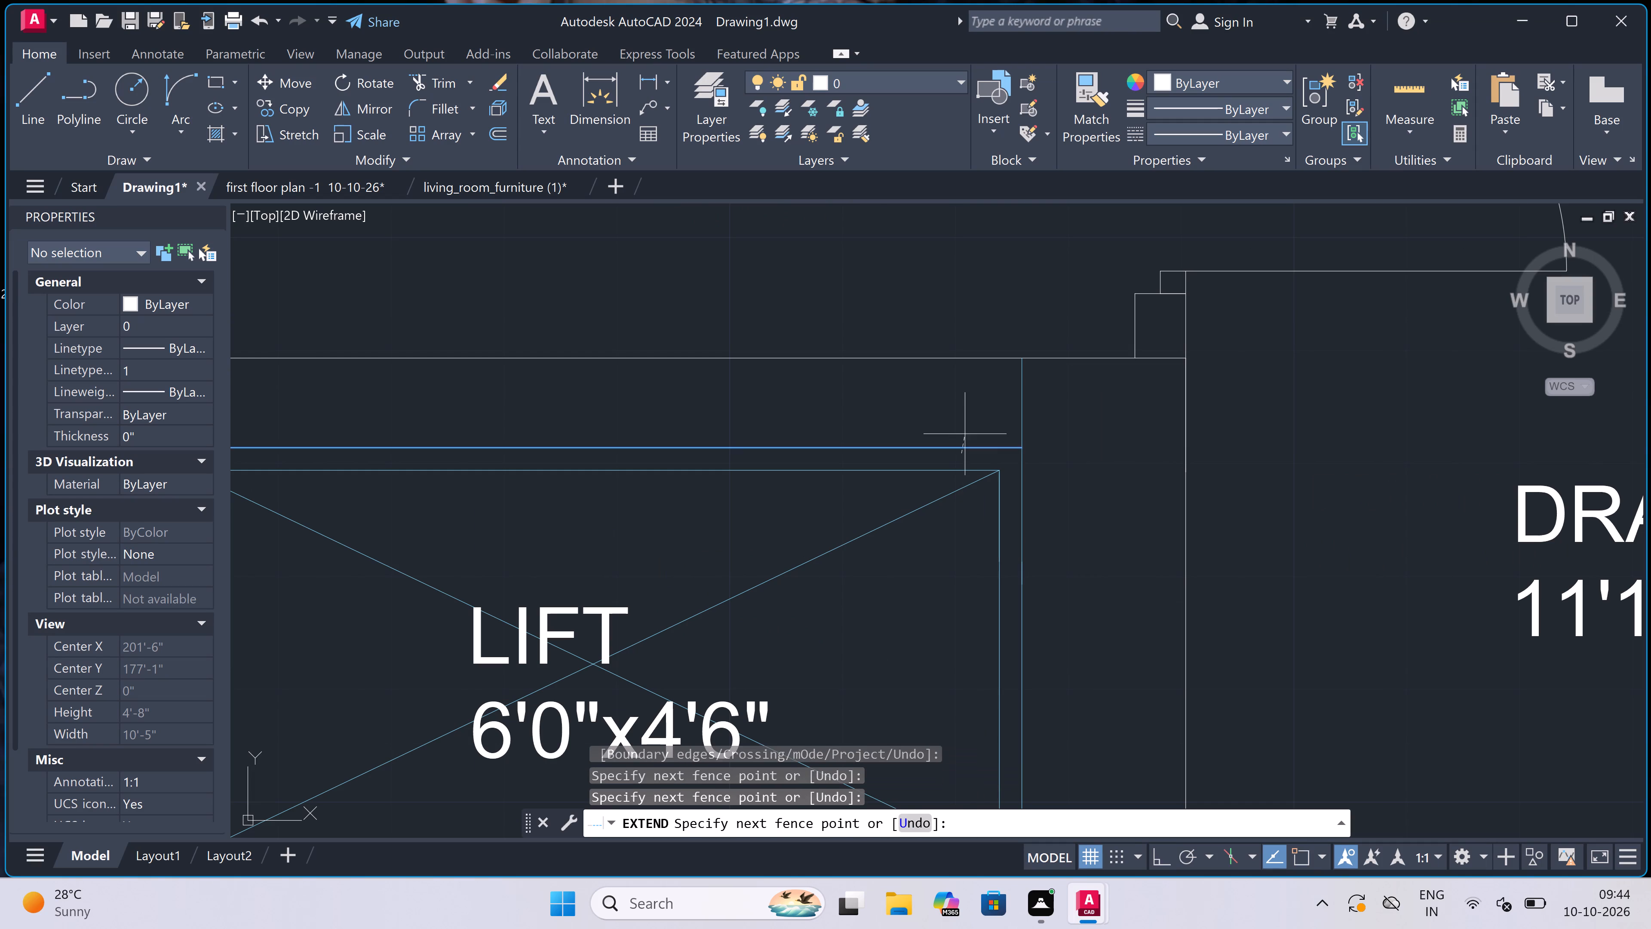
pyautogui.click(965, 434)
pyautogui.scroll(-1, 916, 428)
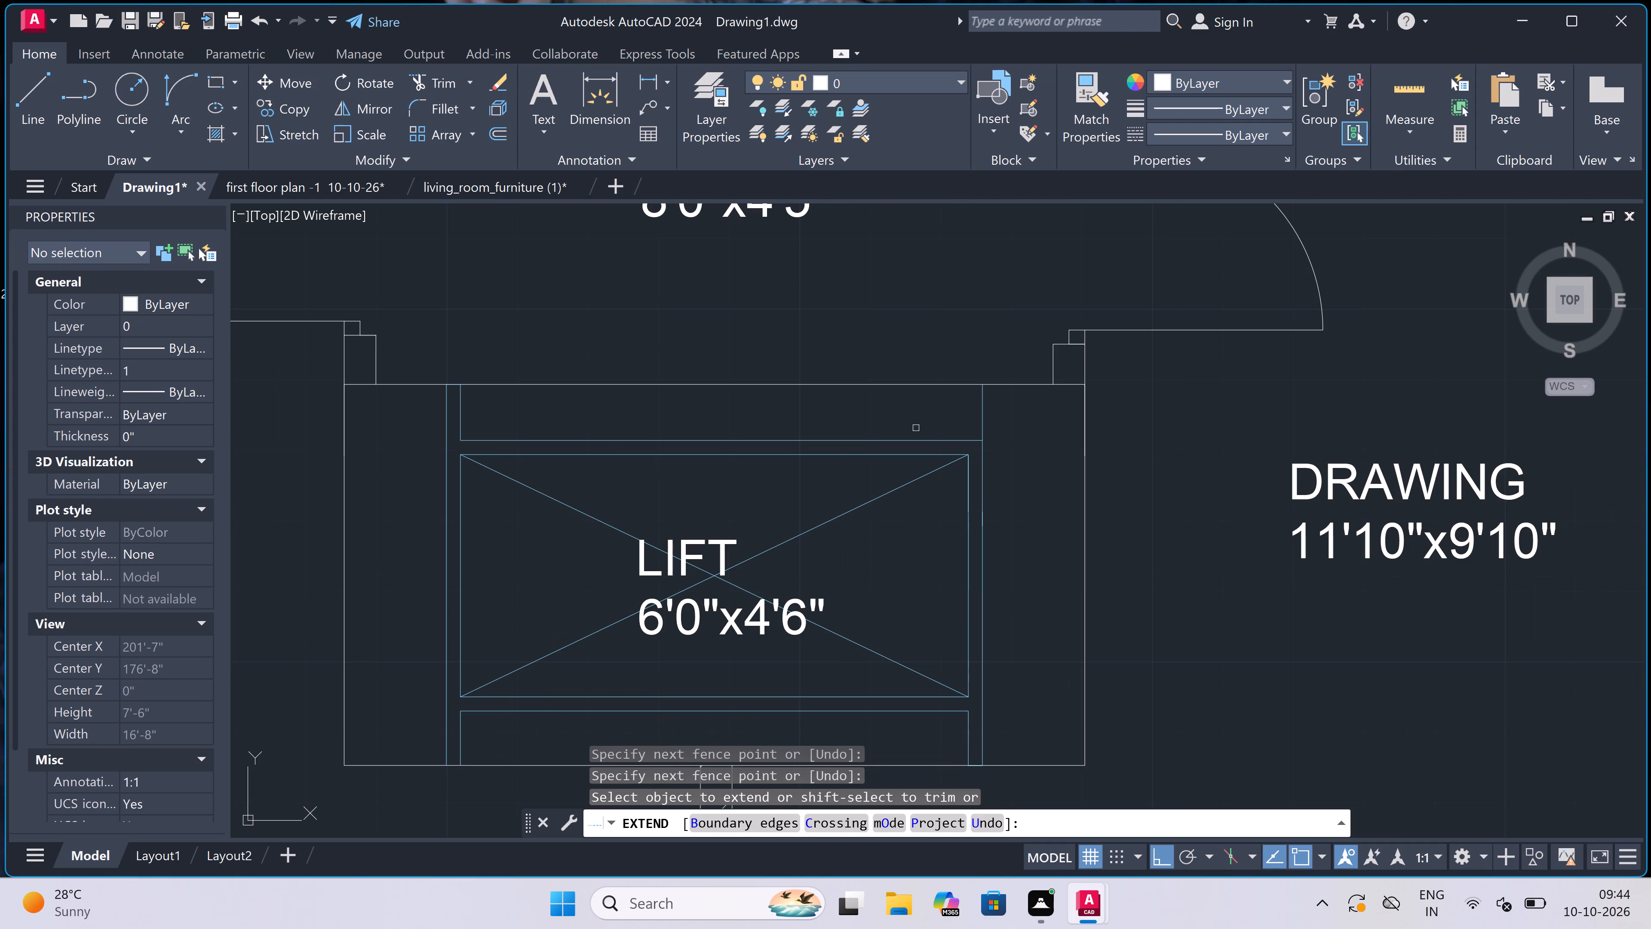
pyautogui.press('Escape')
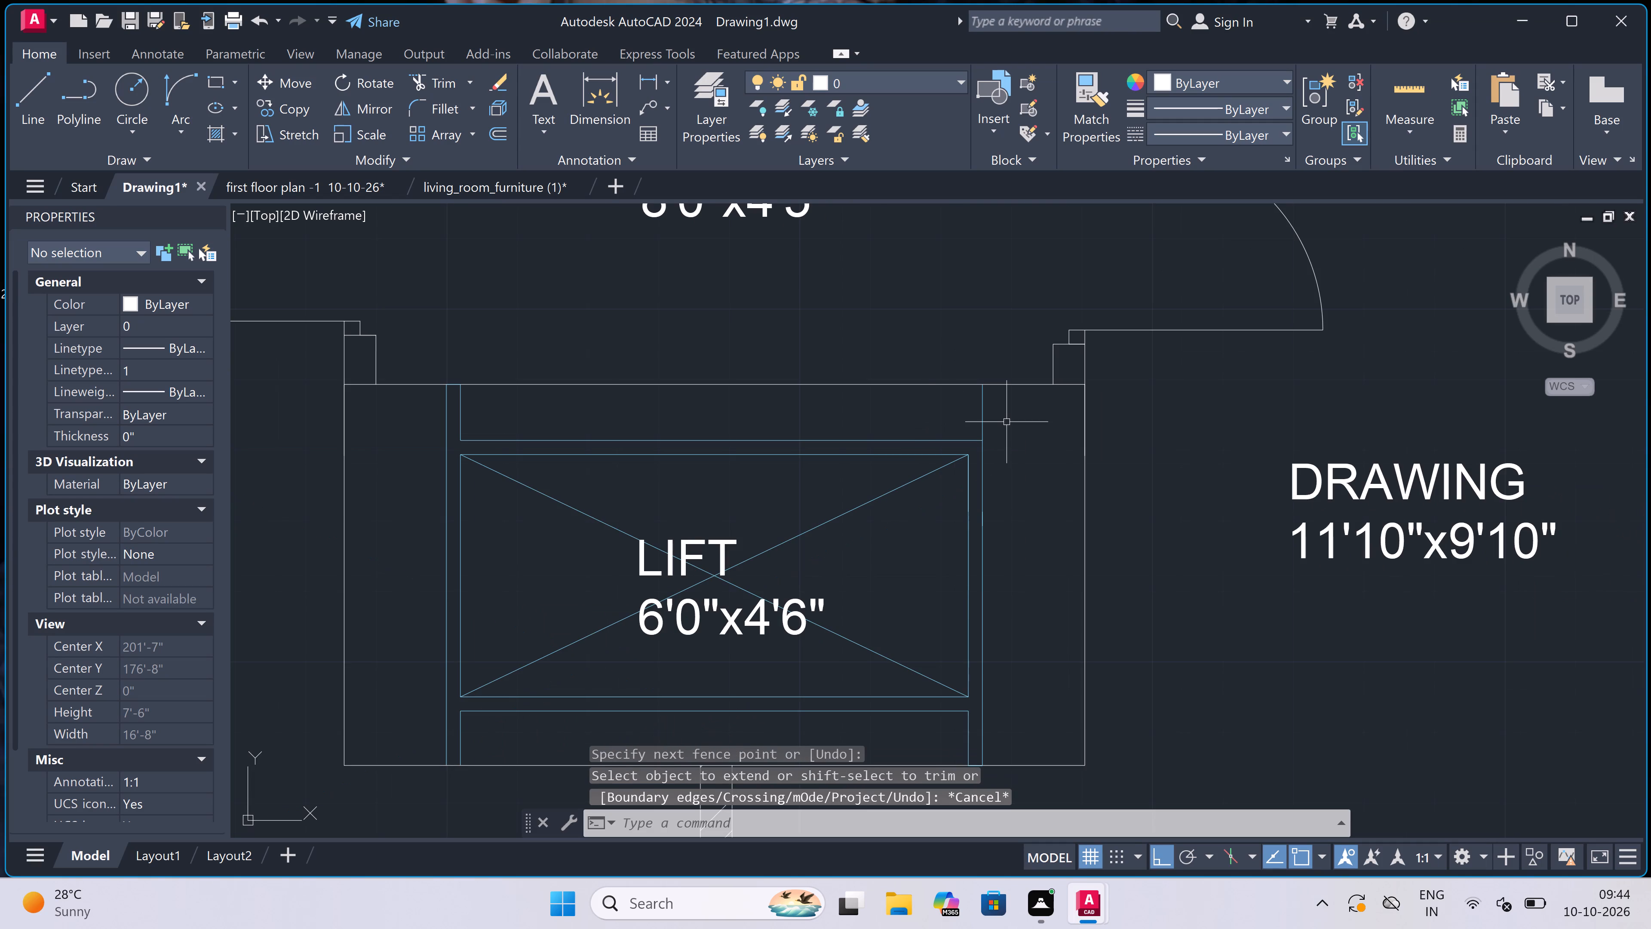
# On layer line2, draw a vertical line above the crossed rectangle's right side, from the horizontal line up to the lift shaft's top edge.
pyautogui.click(911, 78)
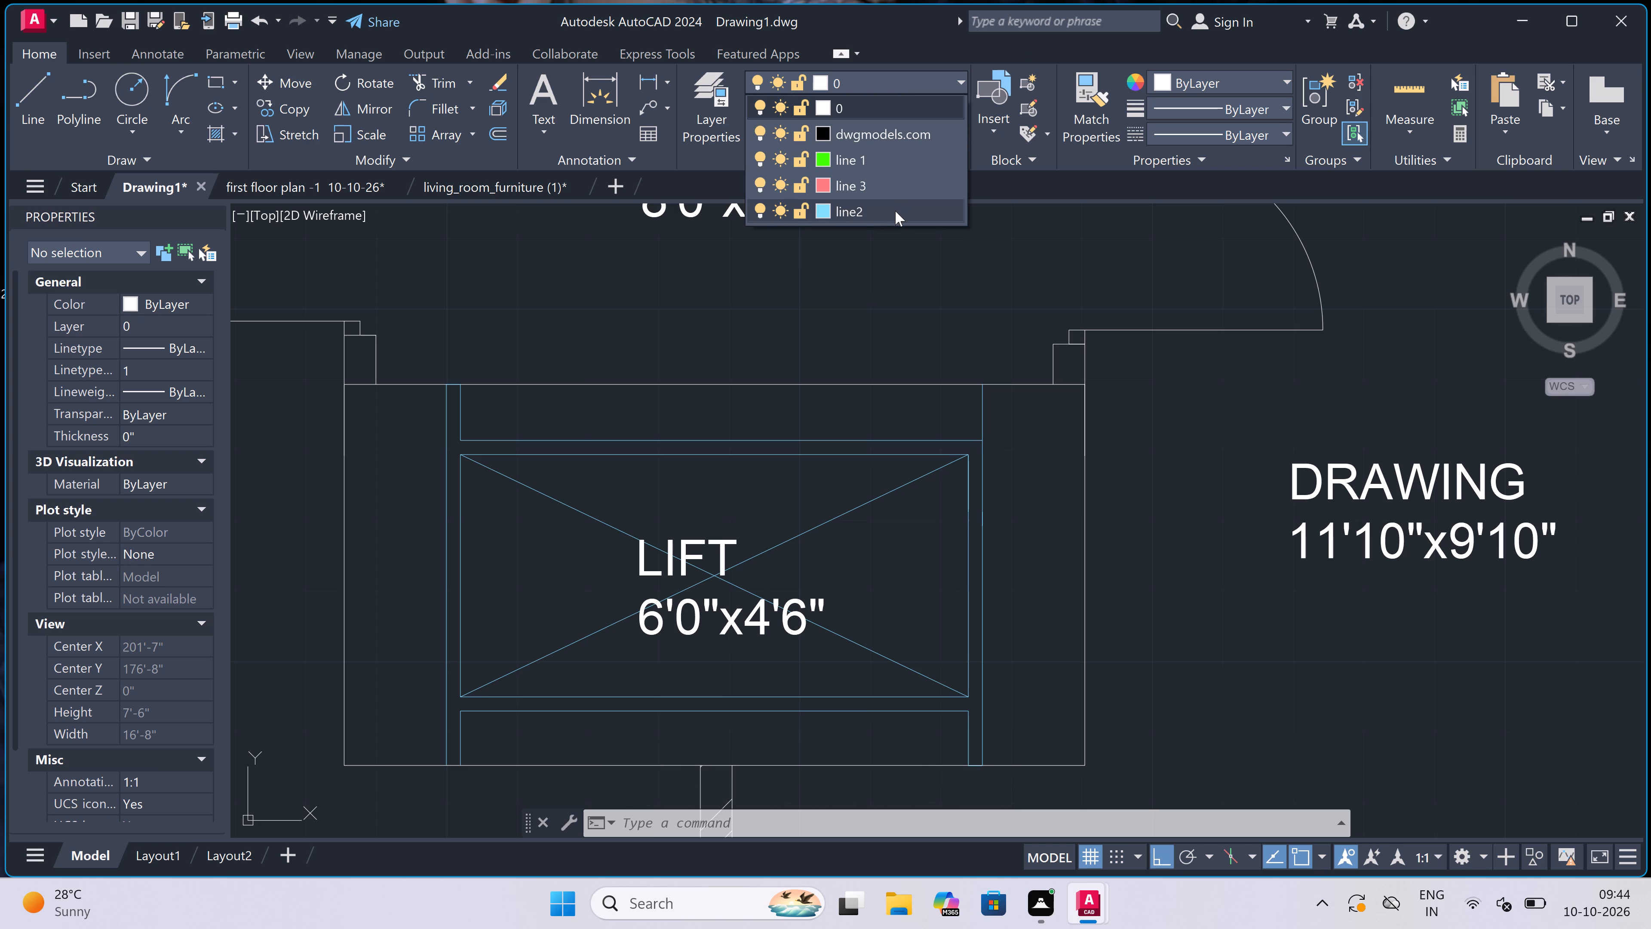
pyautogui.doubleClick(895, 211)
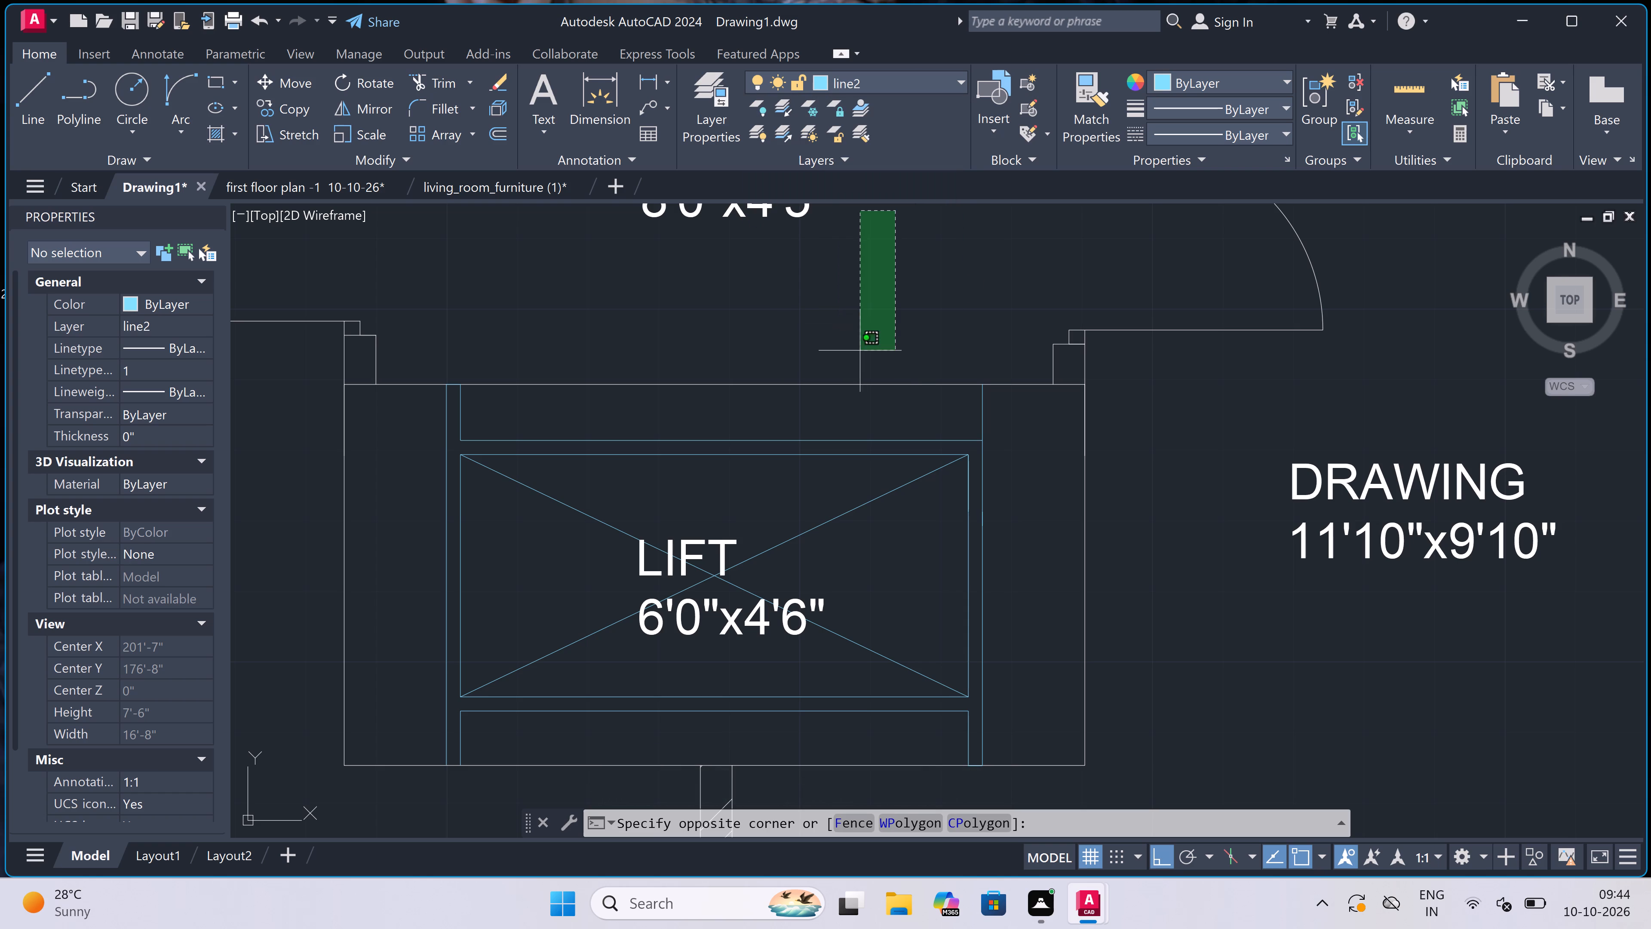
pyautogui.press('Escape')
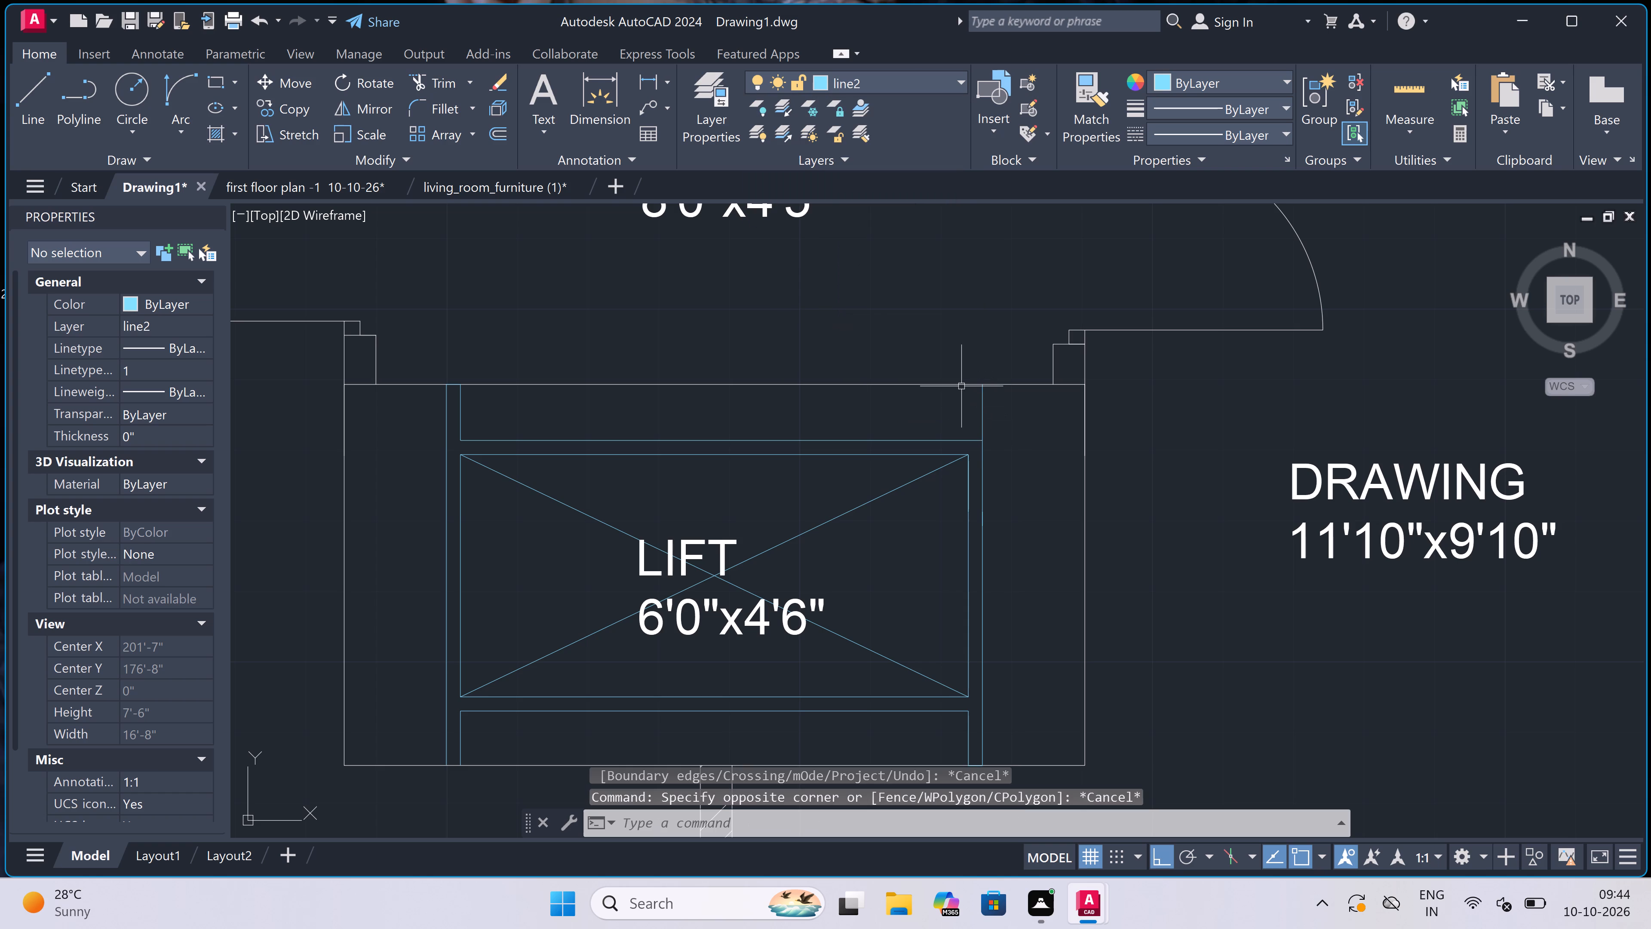
pyautogui.press('l')
pyautogui.press('space')
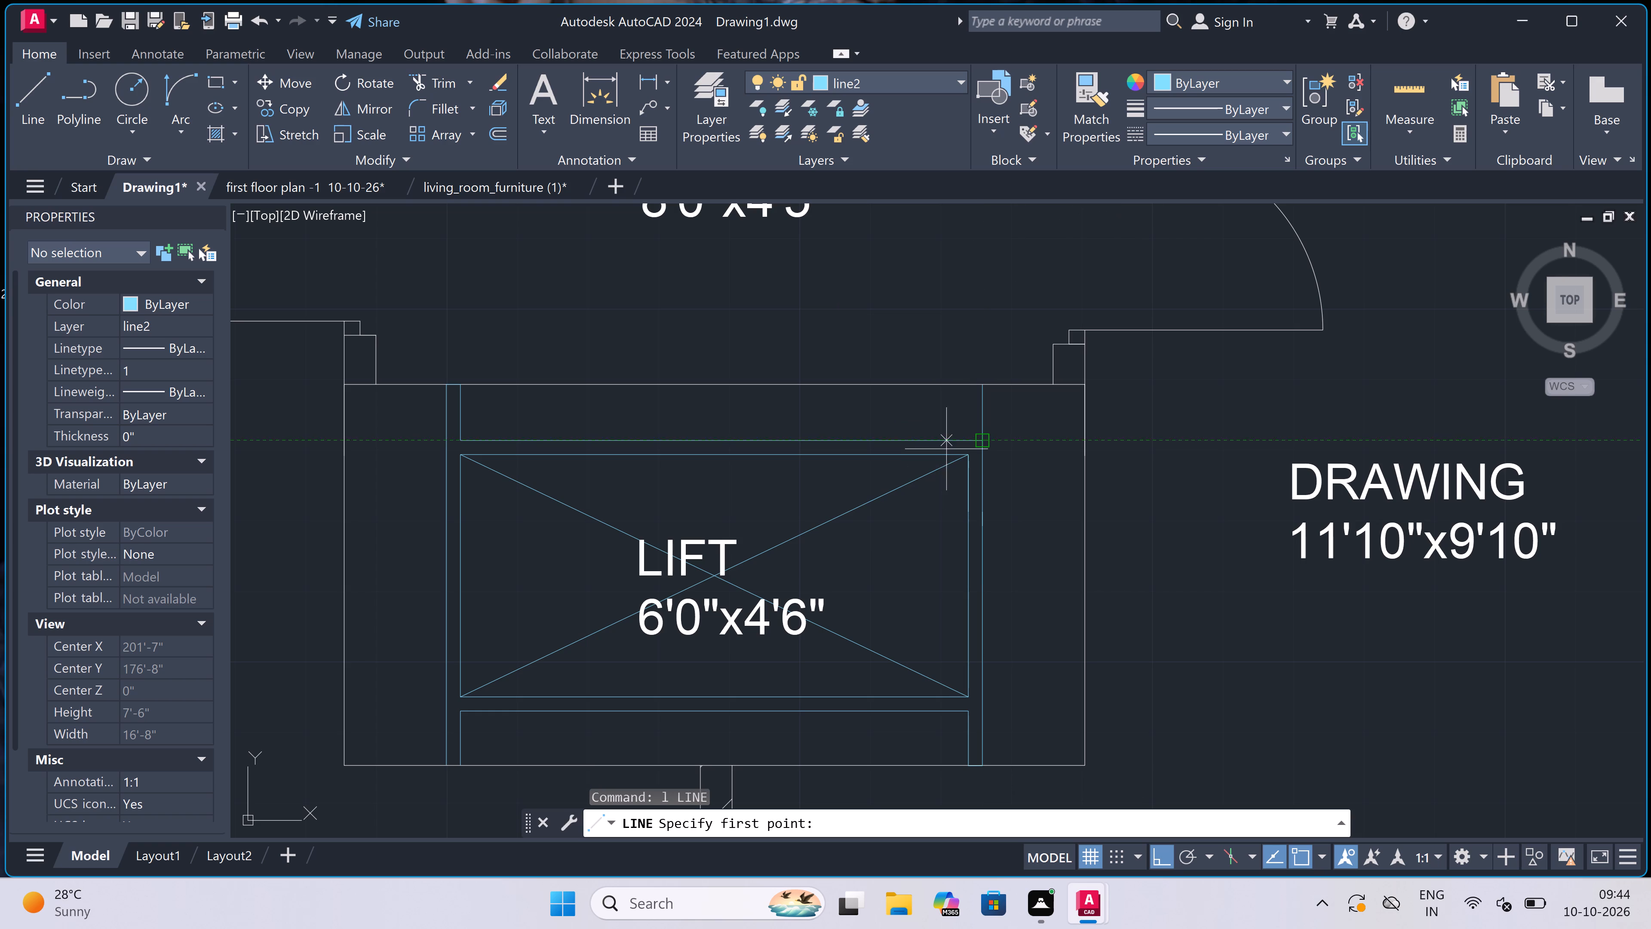
pyautogui.scroll(1, 976, 438)
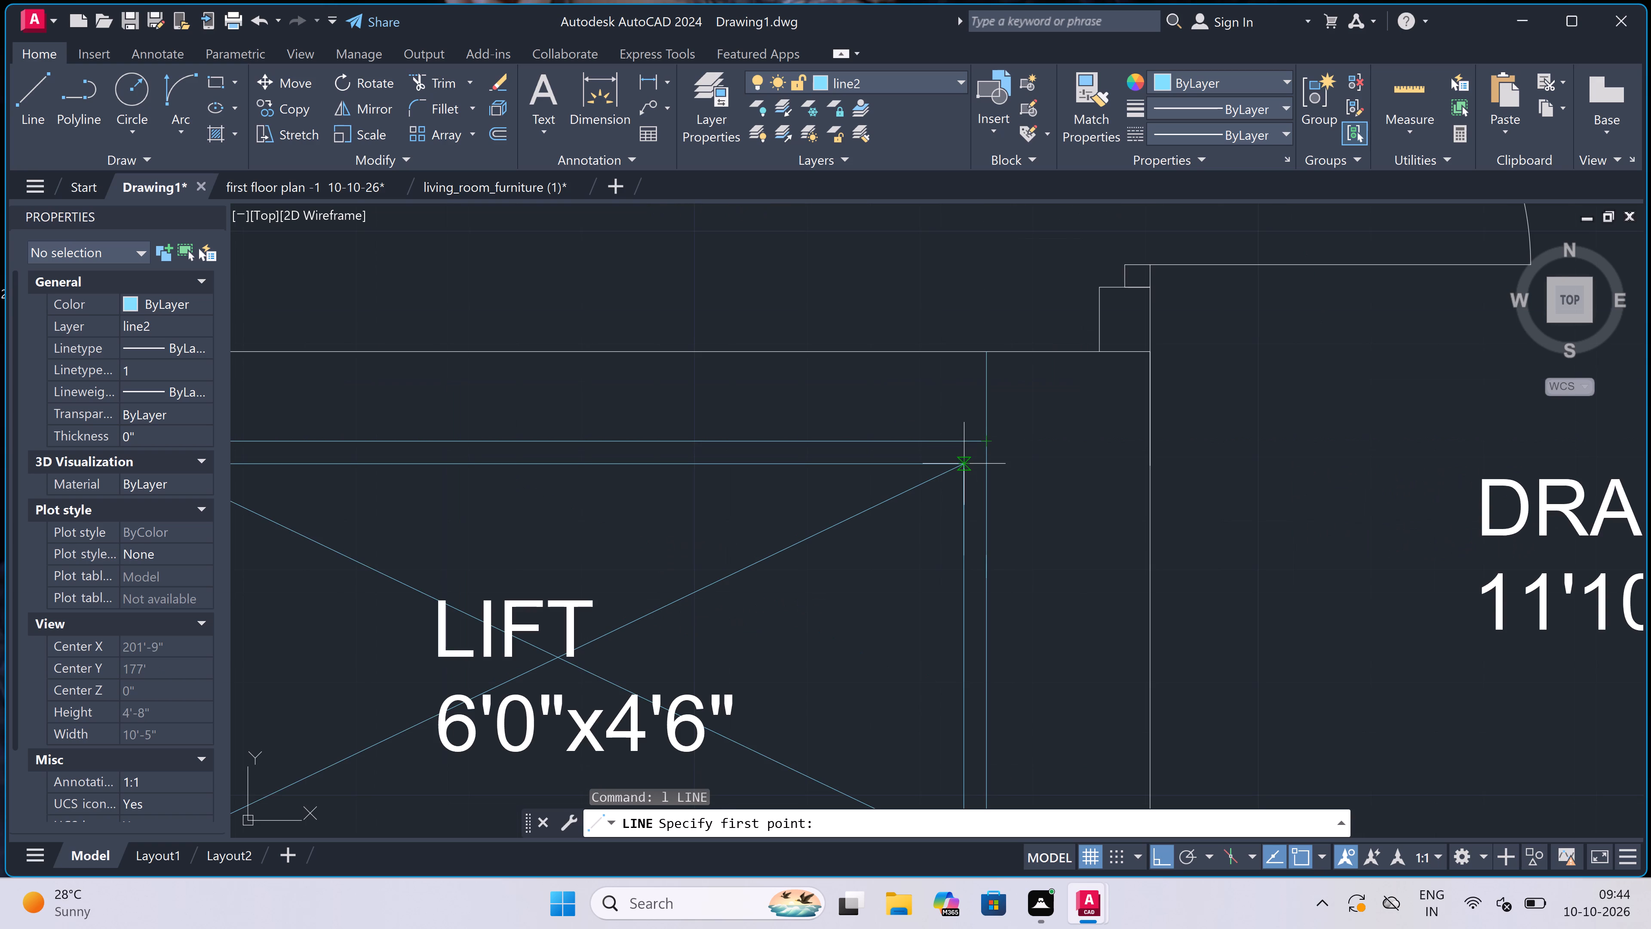
pyautogui.click(964, 437)
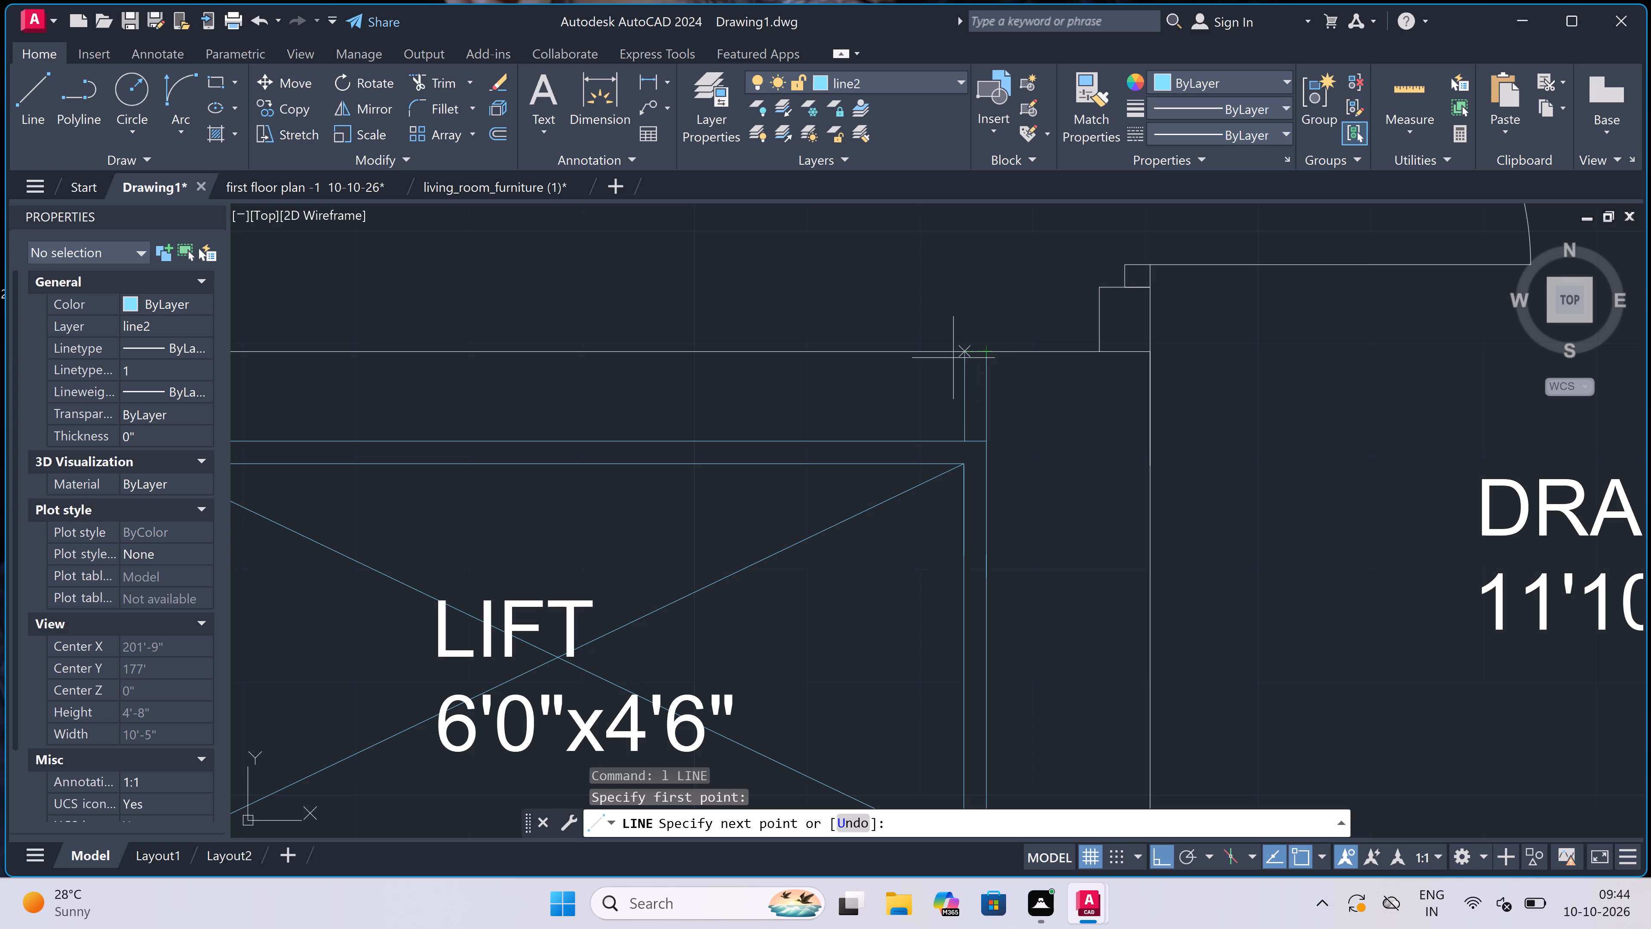
pyautogui.doubleClick(960, 354)
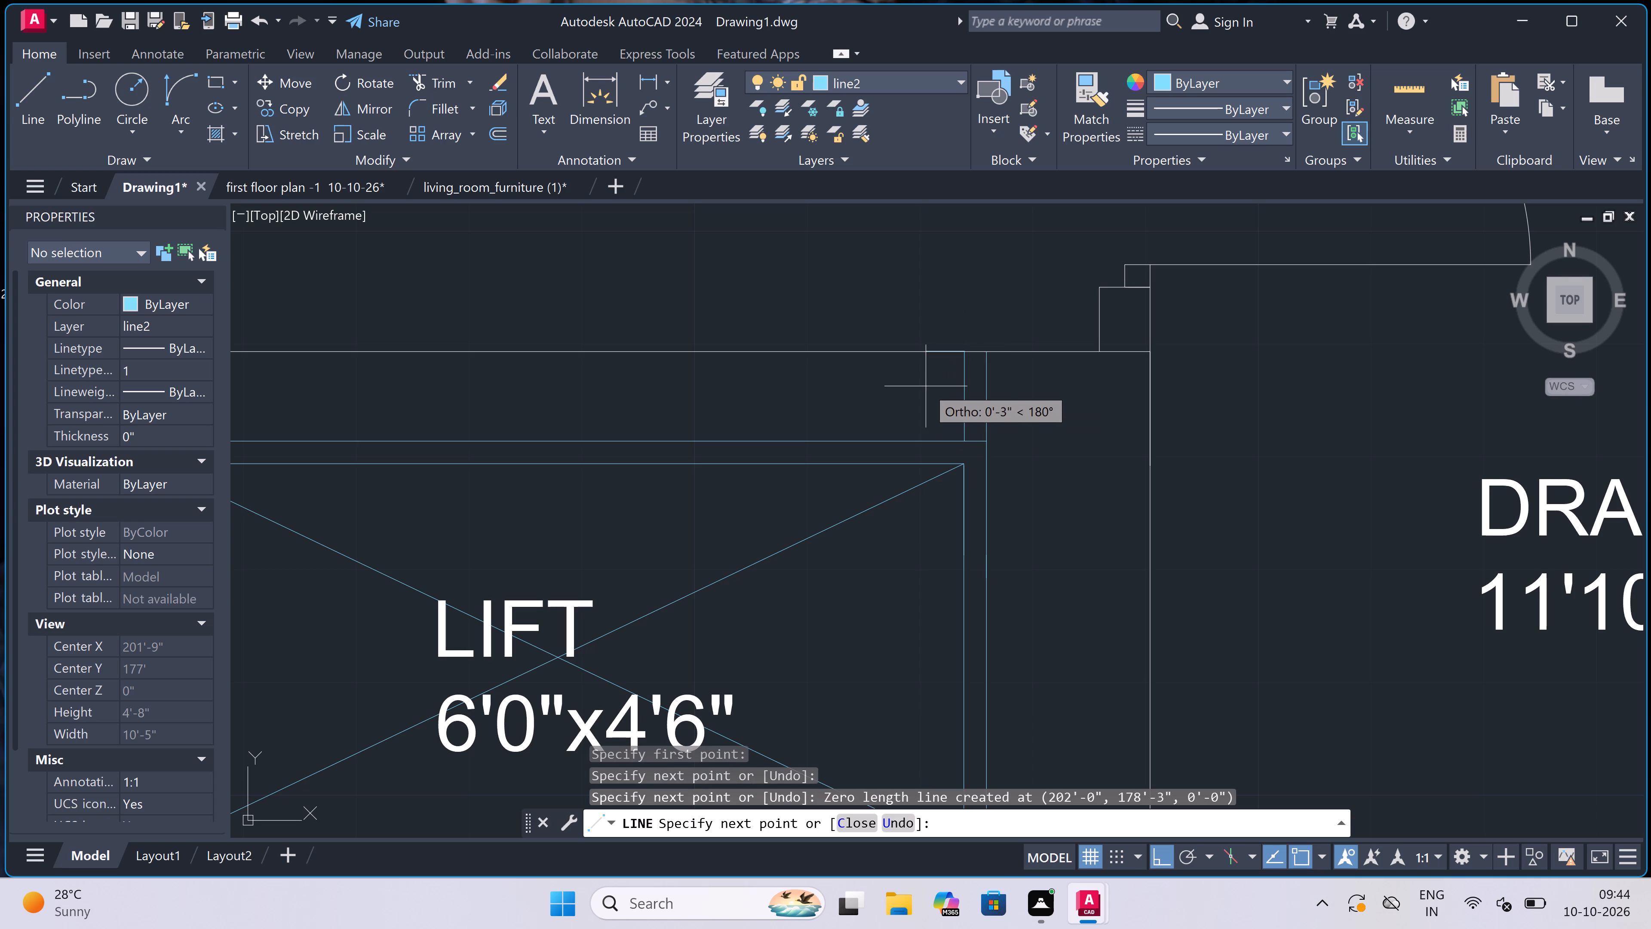
pyautogui.press('Escape')
pyautogui.scroll(-2, 917, 376)
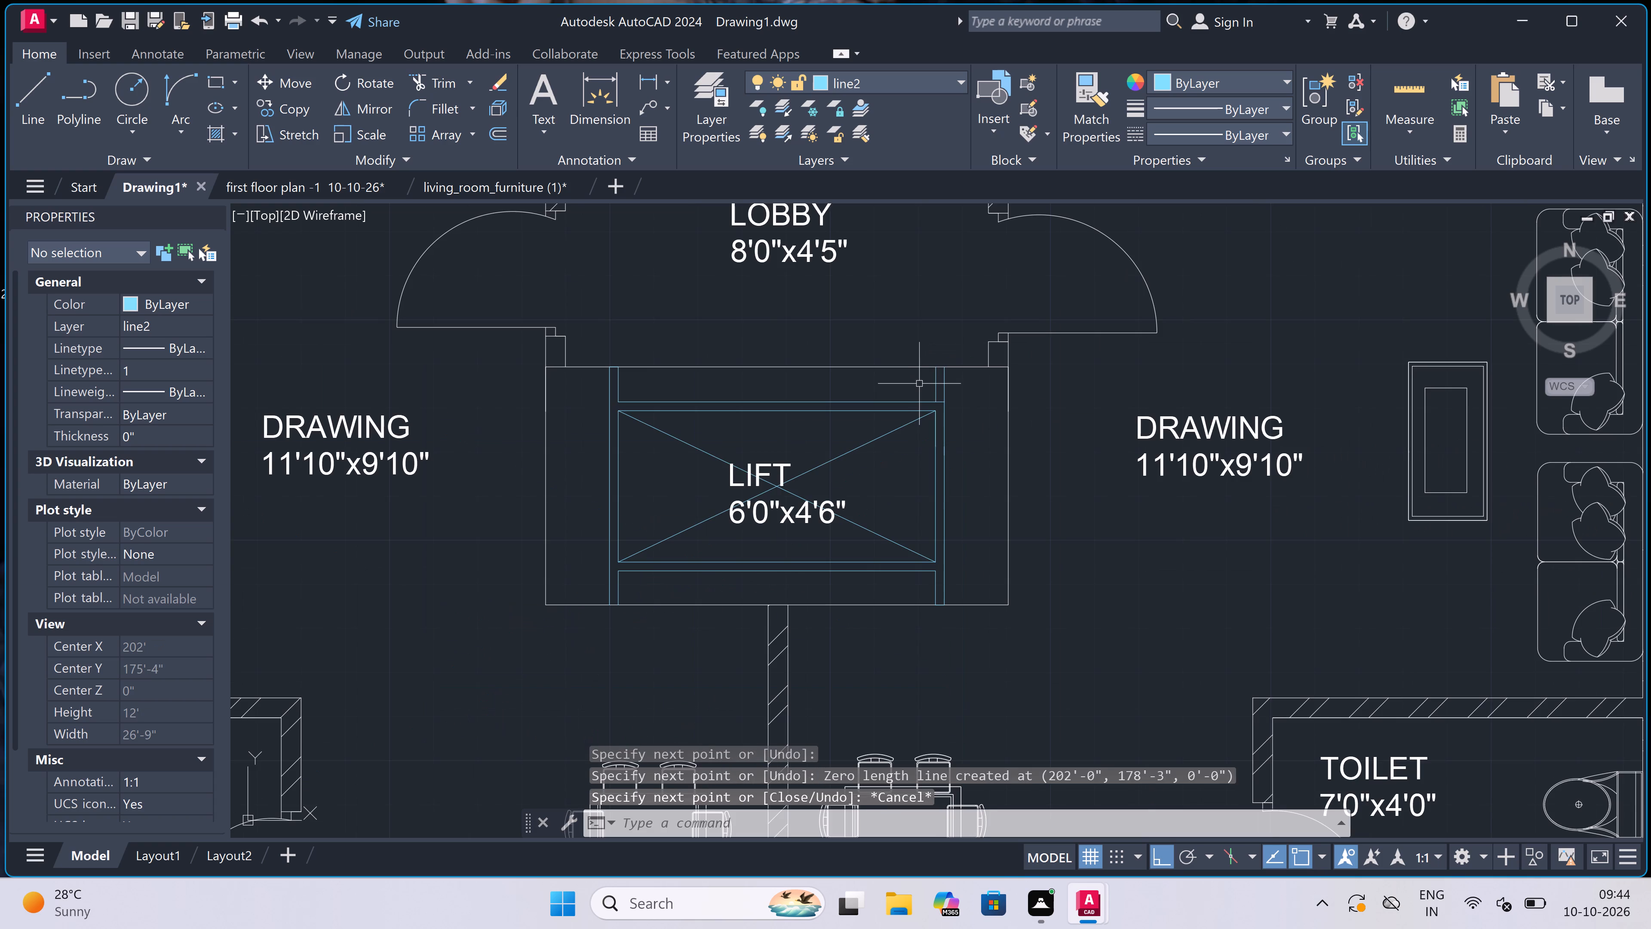
# Trim the short horizontal piece between the new vertical line and the outer vertical line at the lift's upper right.
pyautogui.press('t')
pyautogui.press('r')
pyautogui.press('space')
pyautogui.scroll(3, 935, 394)
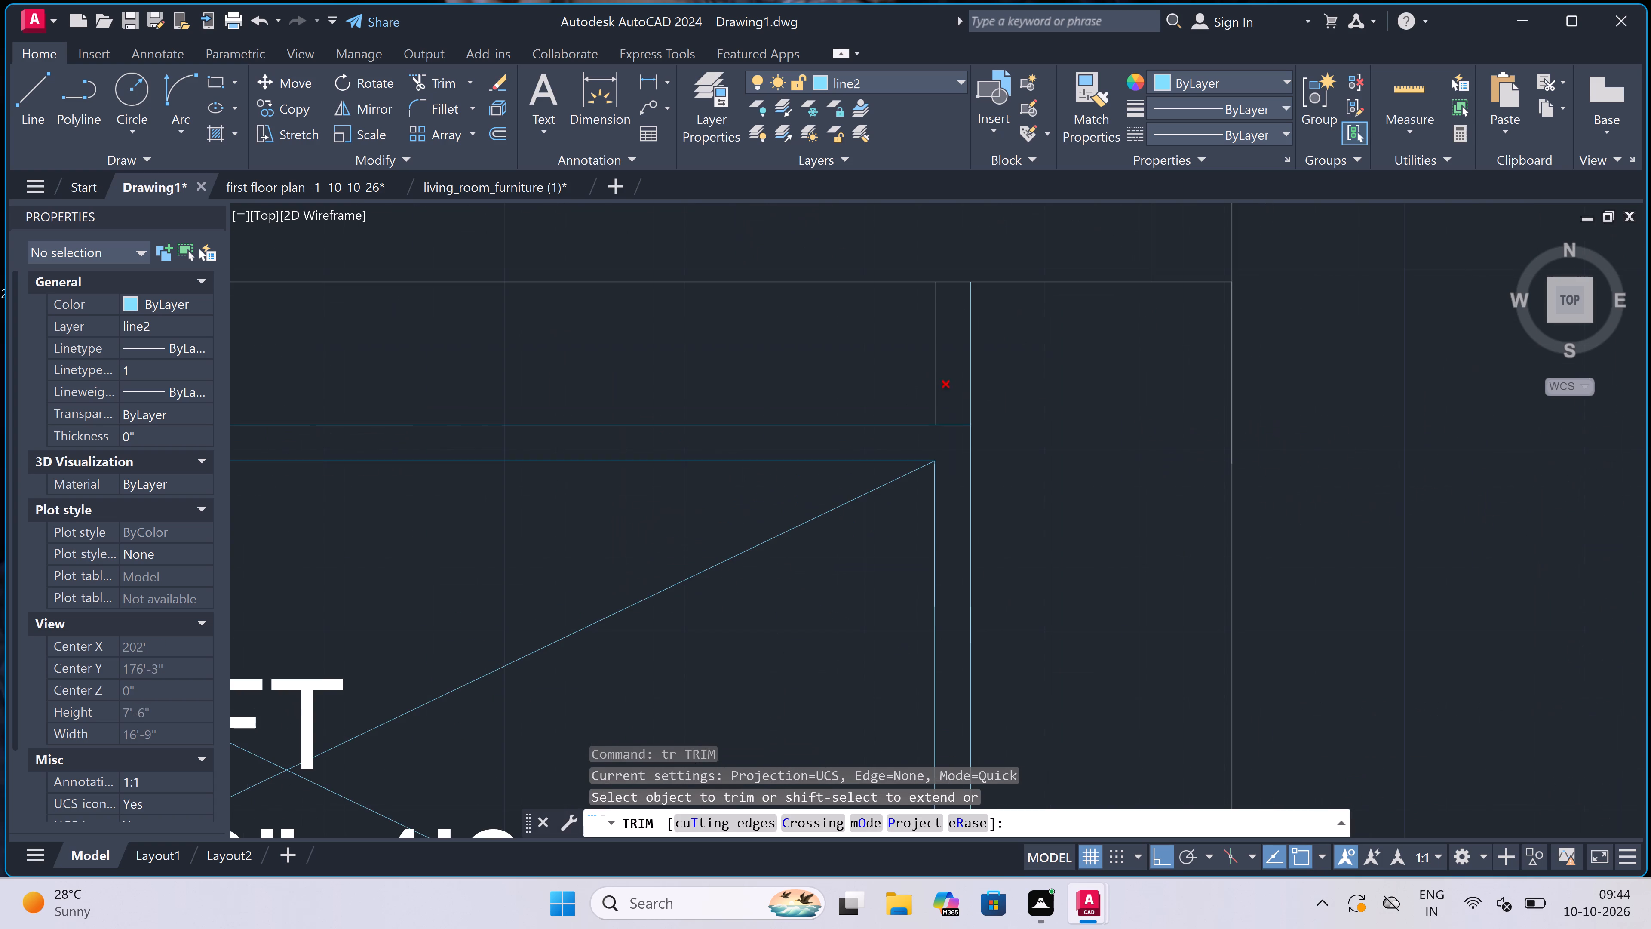
pyautogui.scroll(2, 958, 429)
pyautogui.click(956, 455)
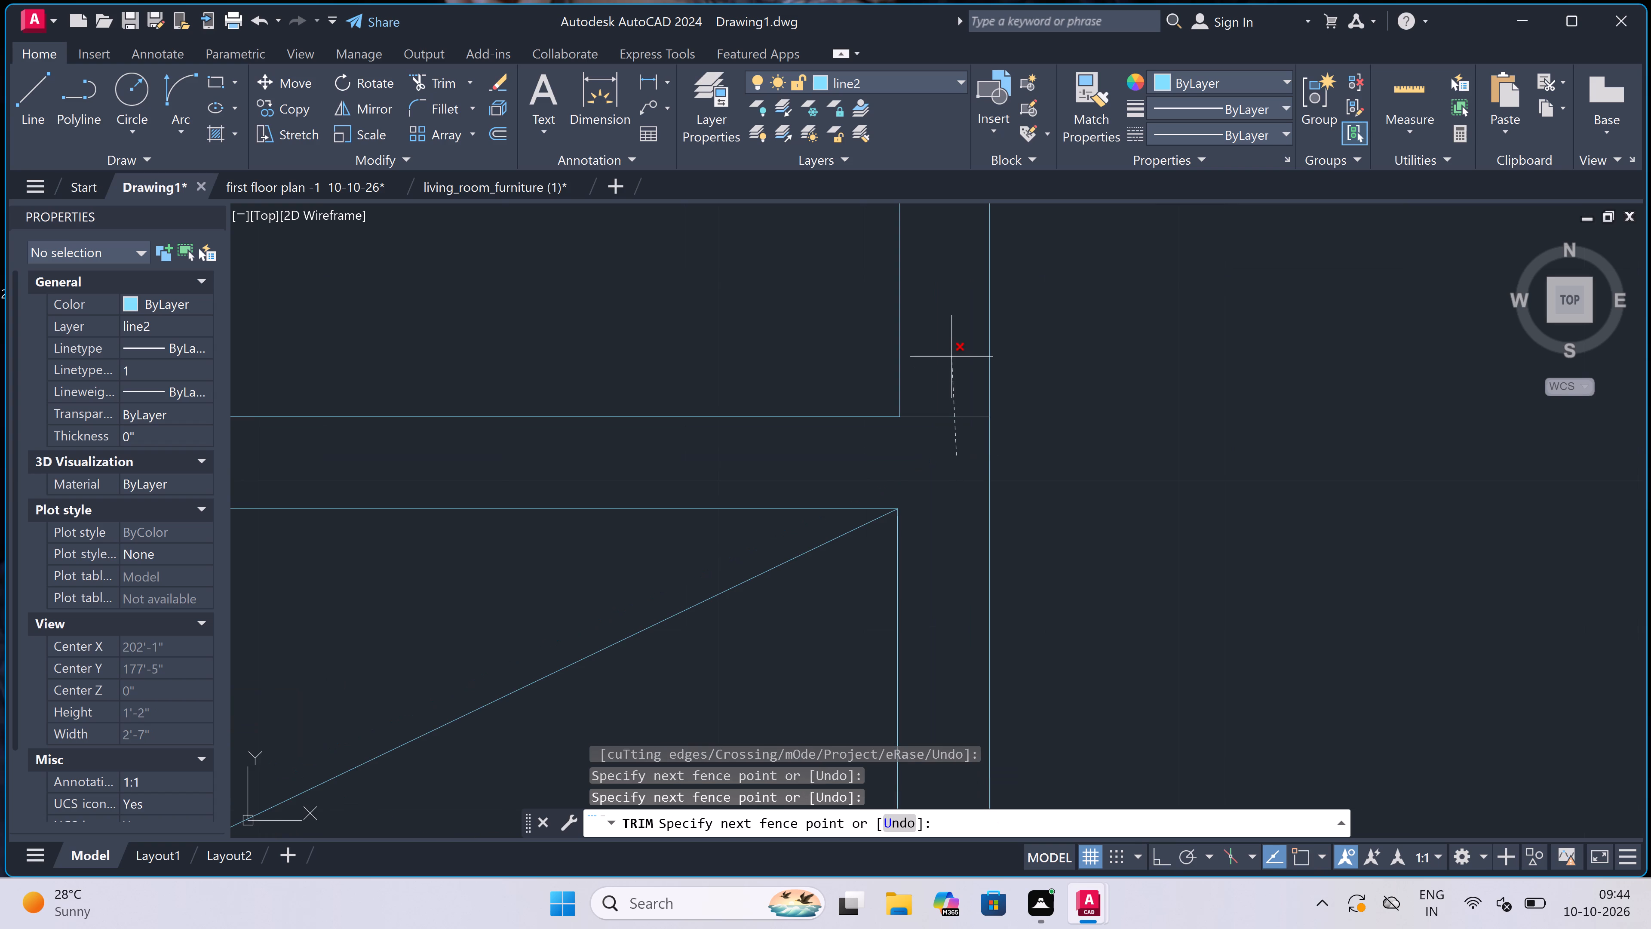
pyautogui.click(951, 343)
pyautogui.scroll(-4, 951, 343)
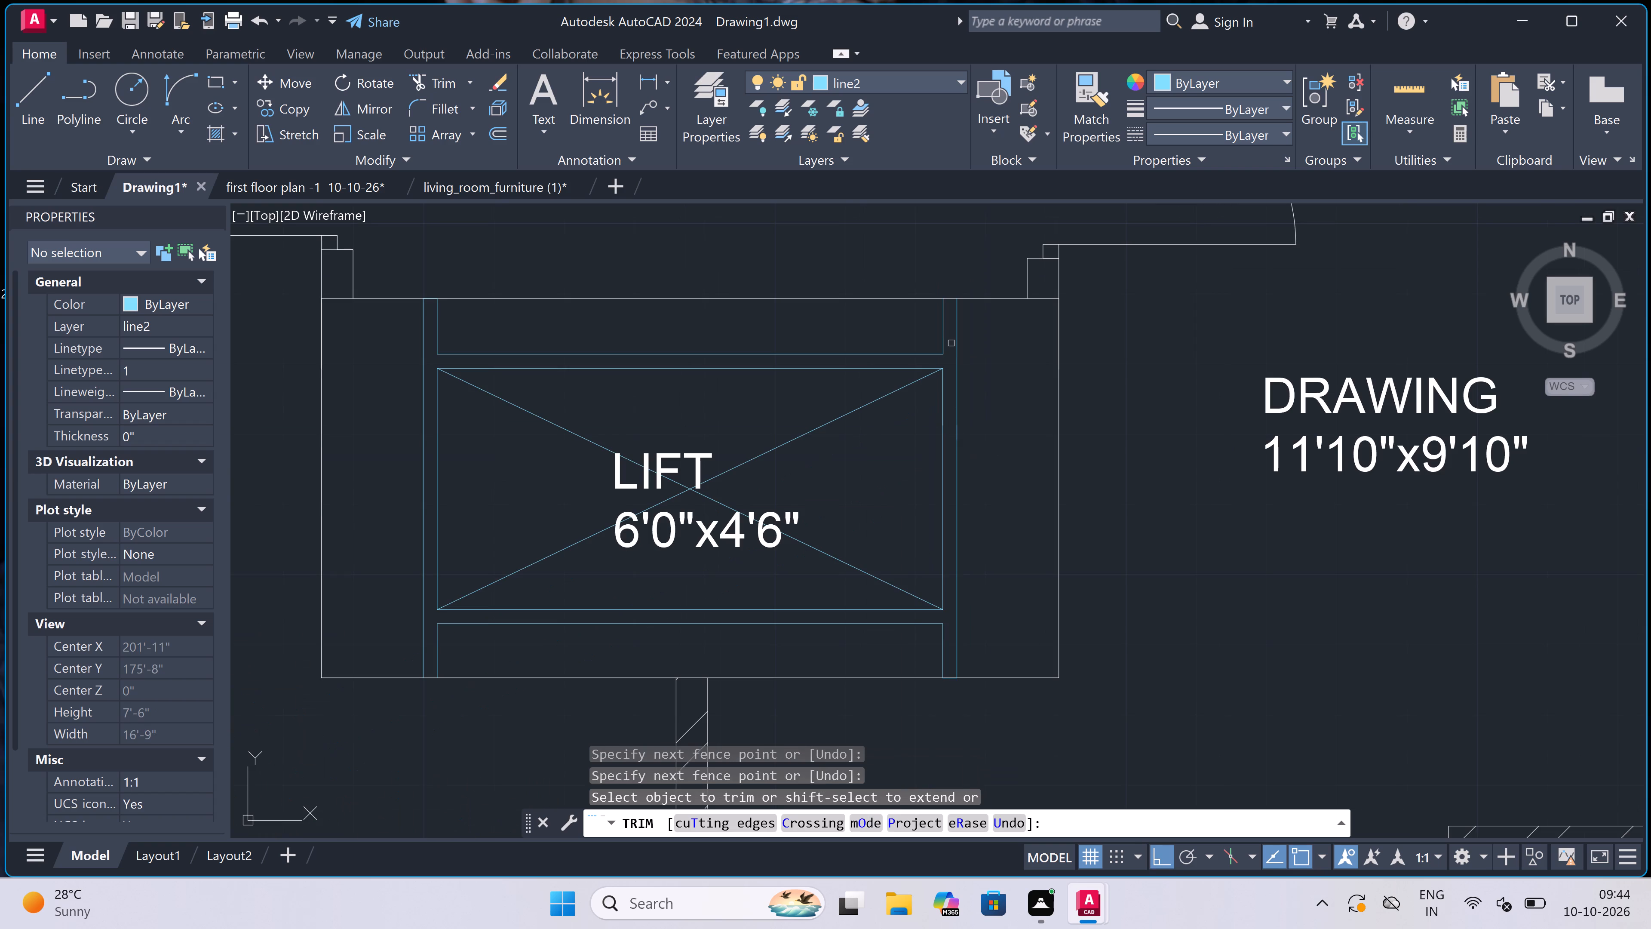
pyautogui.scroll(-2, 863, 370)
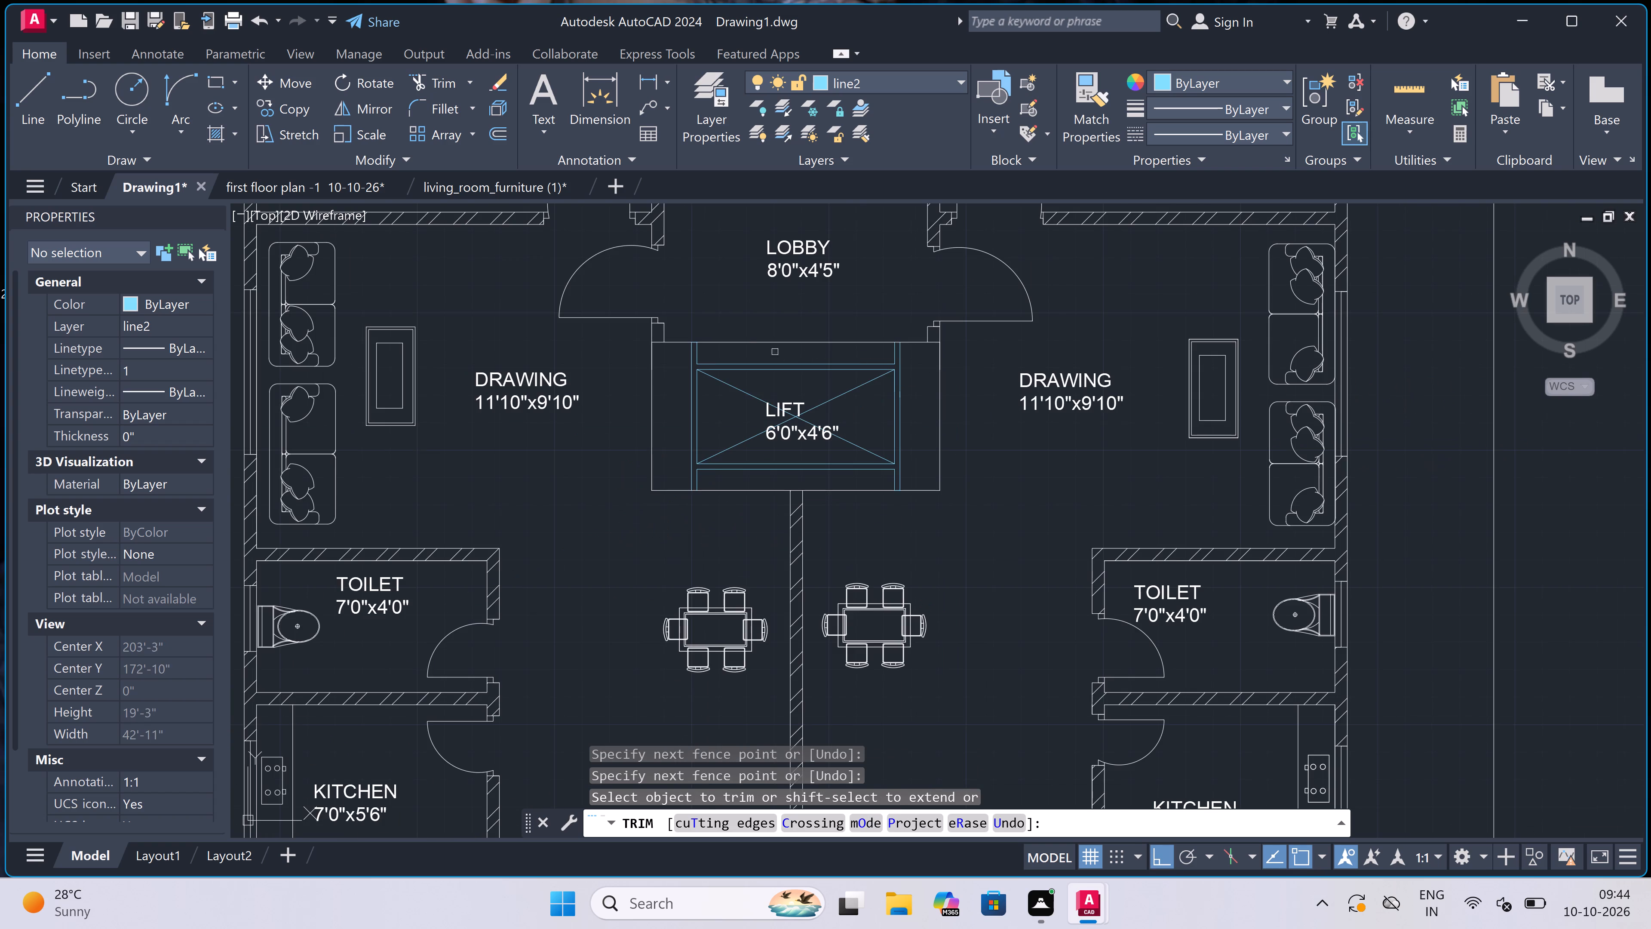
pyautogui.scroll(2, 708, 344)
pyautogui.press('Escape')
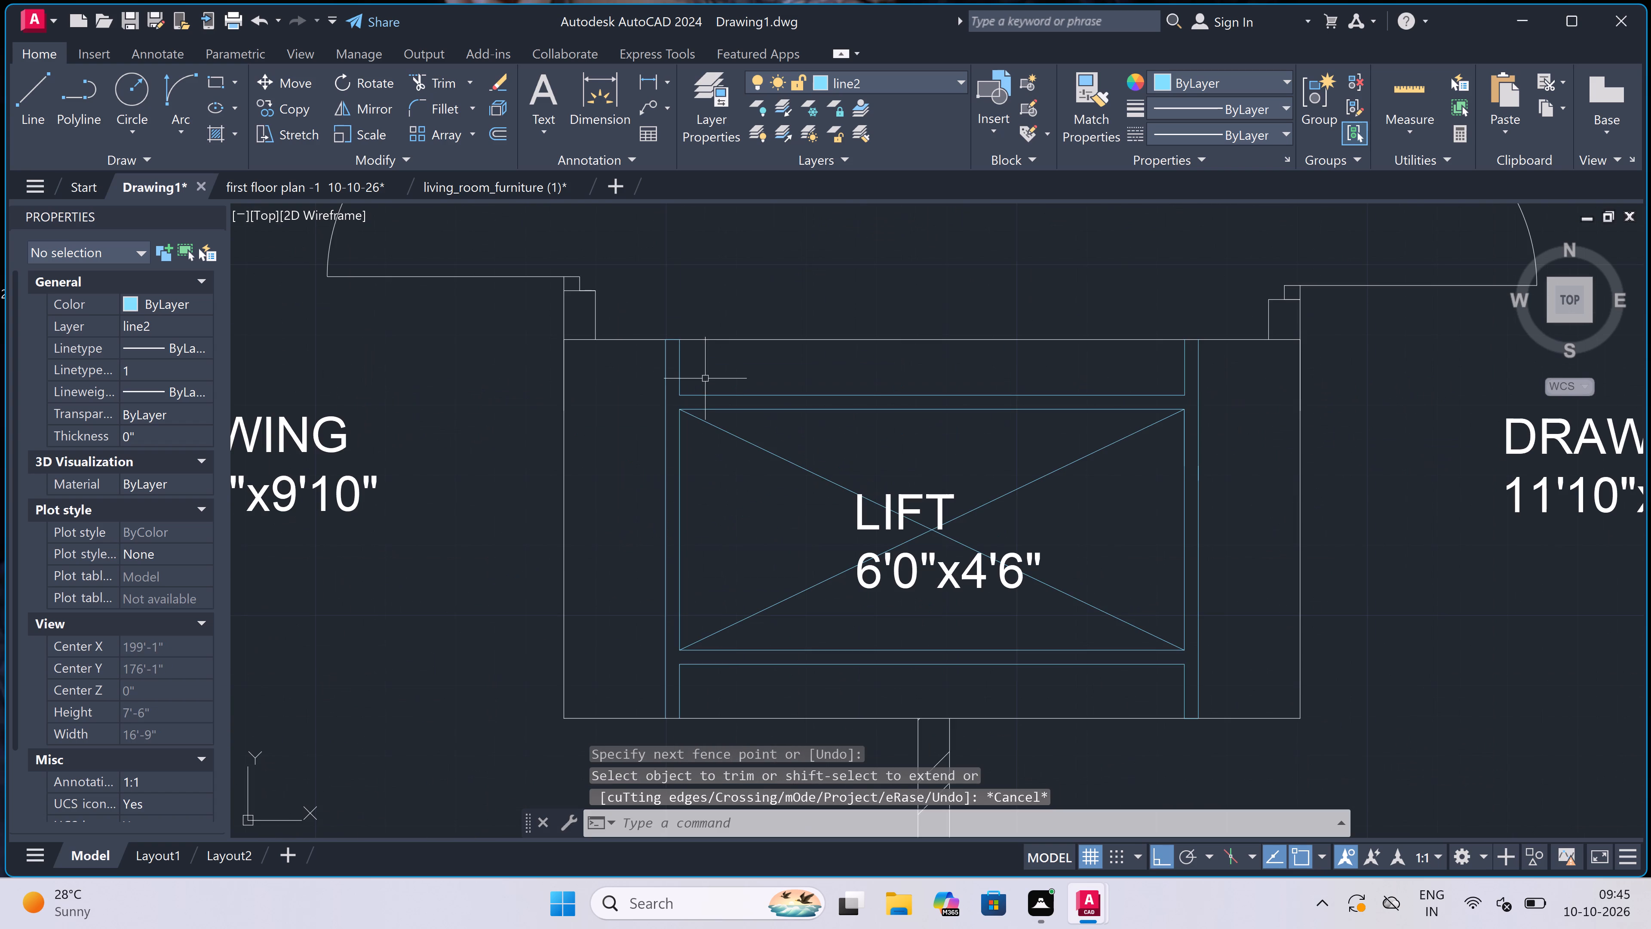
# Extend the lift's inner vertical lines on both sides across the gaps above and below the crossed rectangle.
pyautogui.write('ex')
pyautogui.press('space')
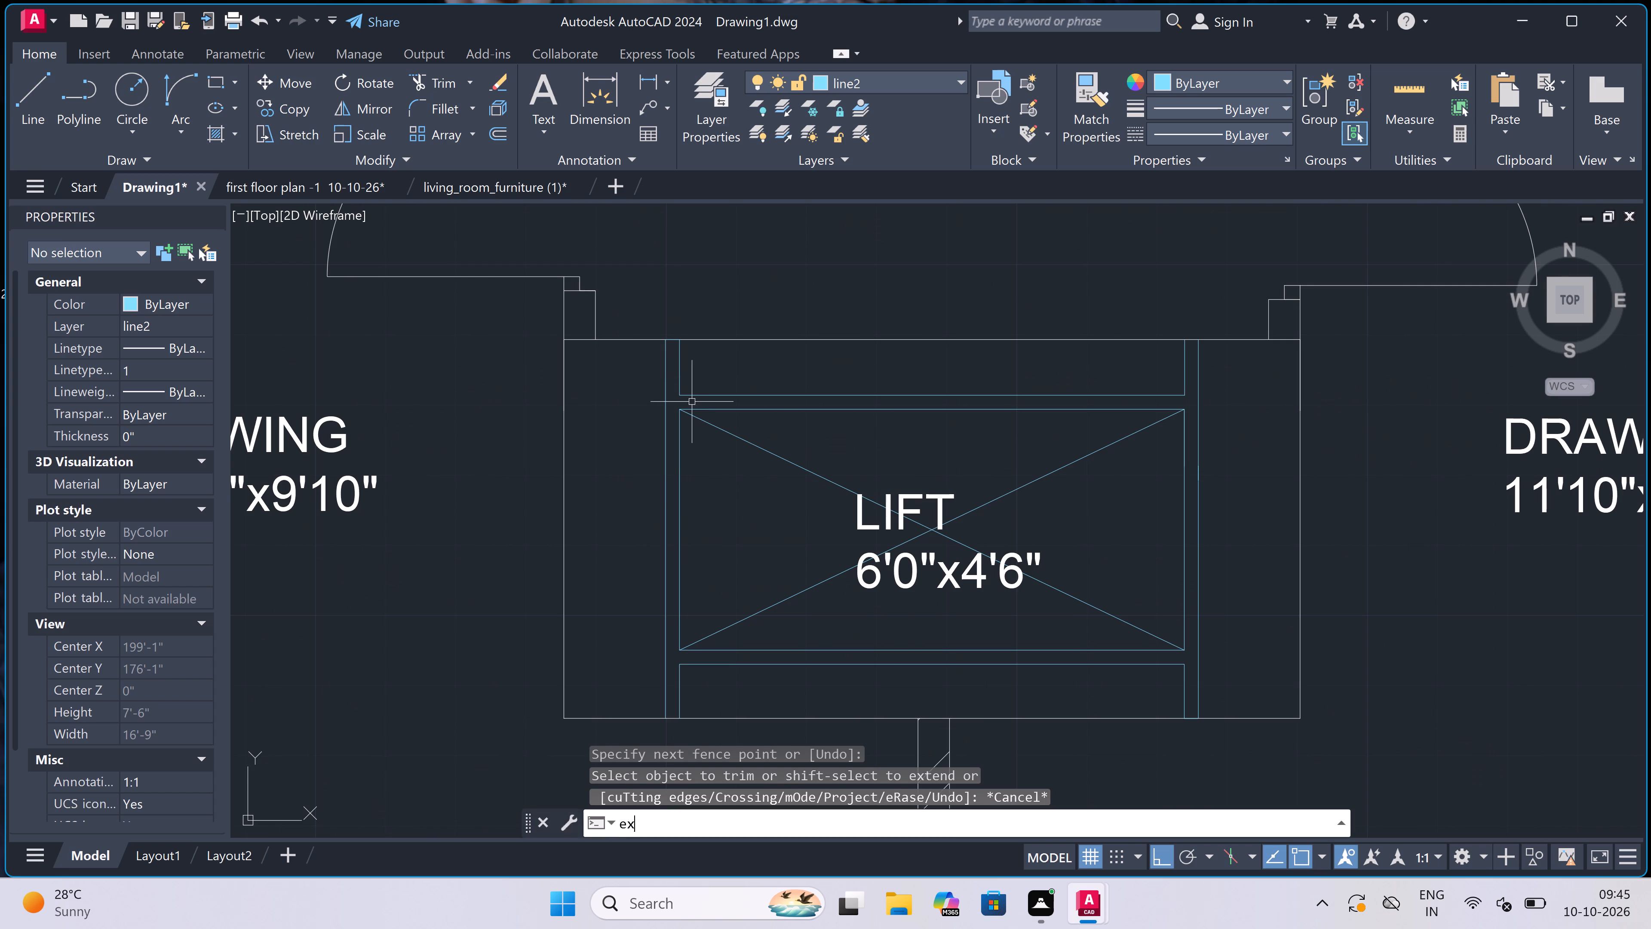
pyautogui.scroll(2, 686, 394)
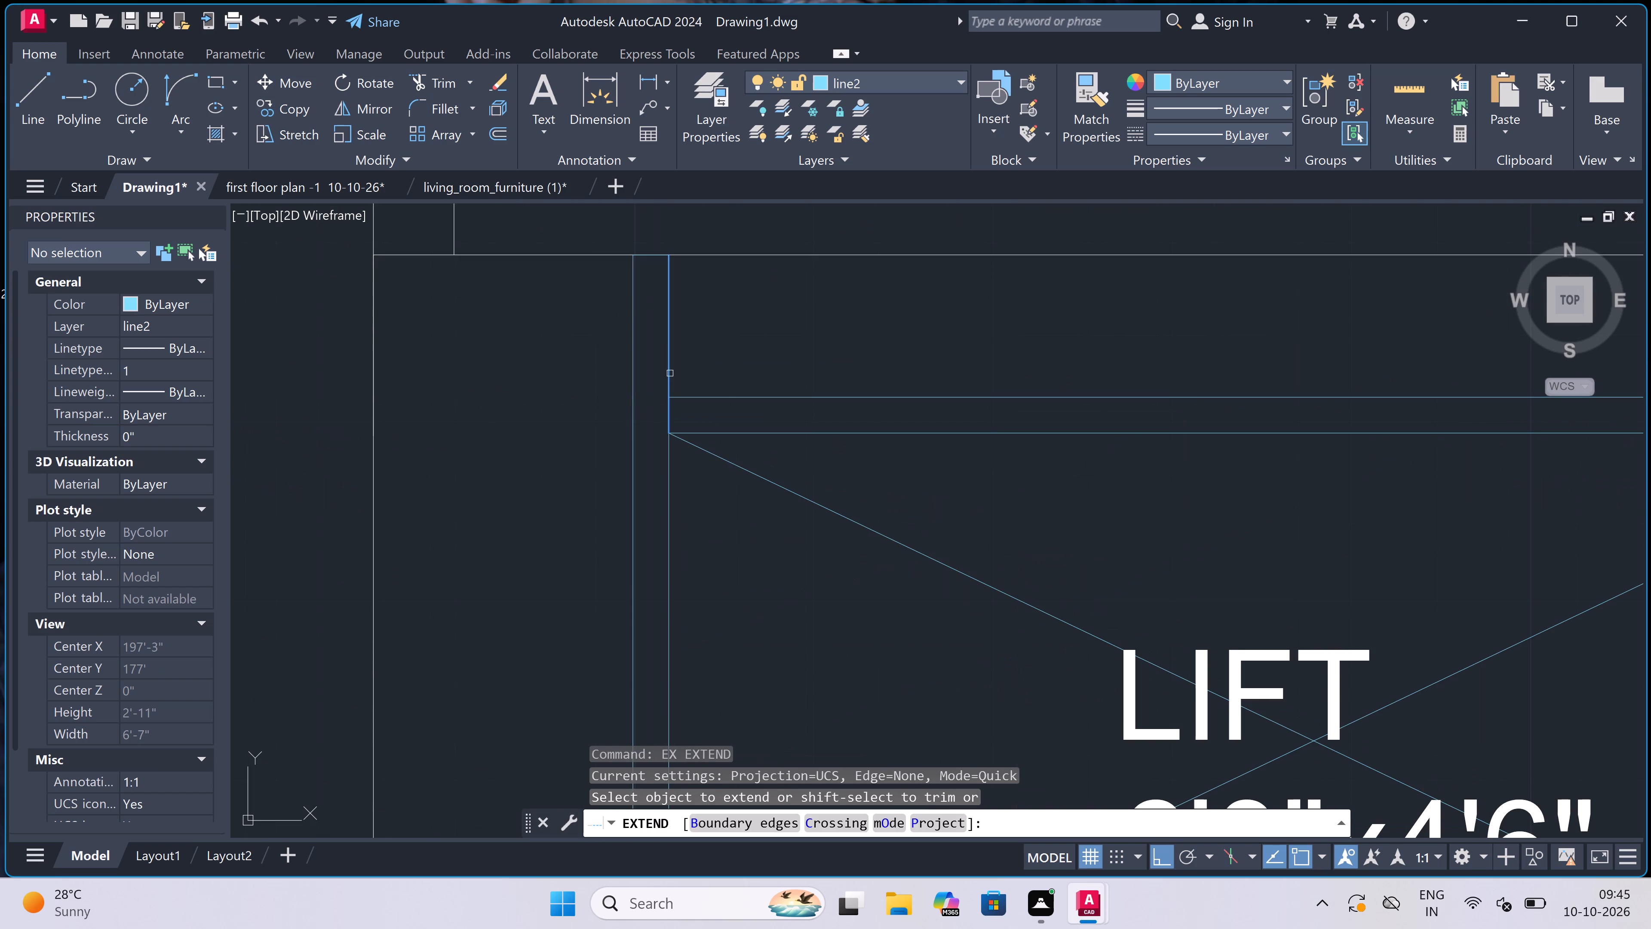
pyautogui.click(669, 370)
pyautogui.scroll(-3, 669, 369)
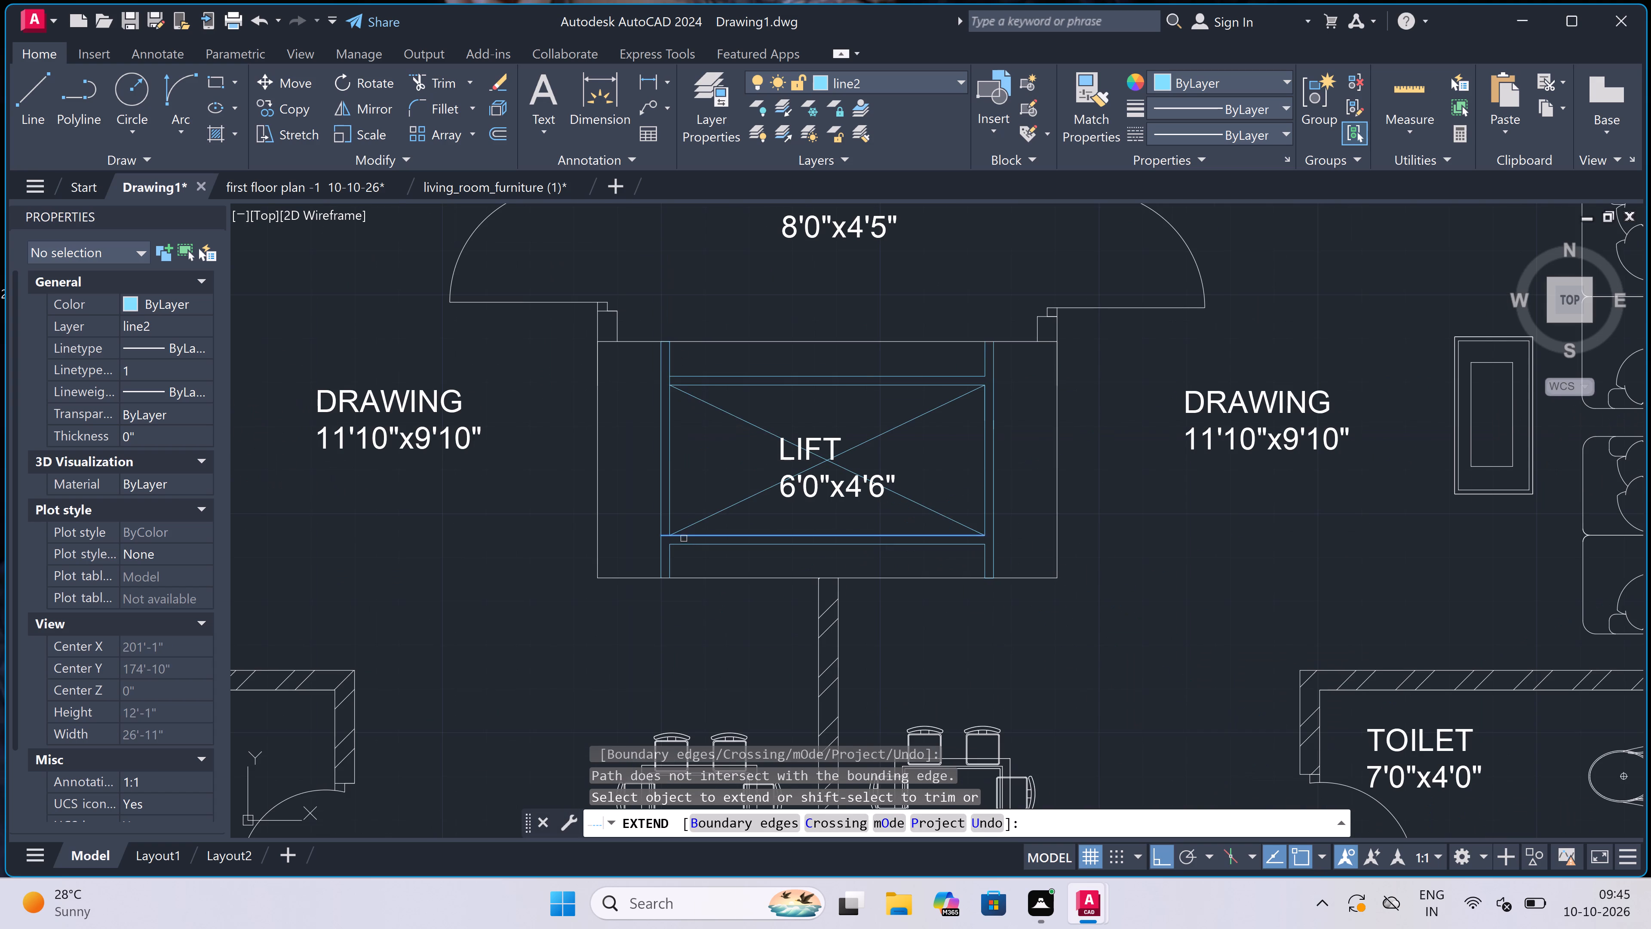
pyautogui.scroll(1, 684, 538)
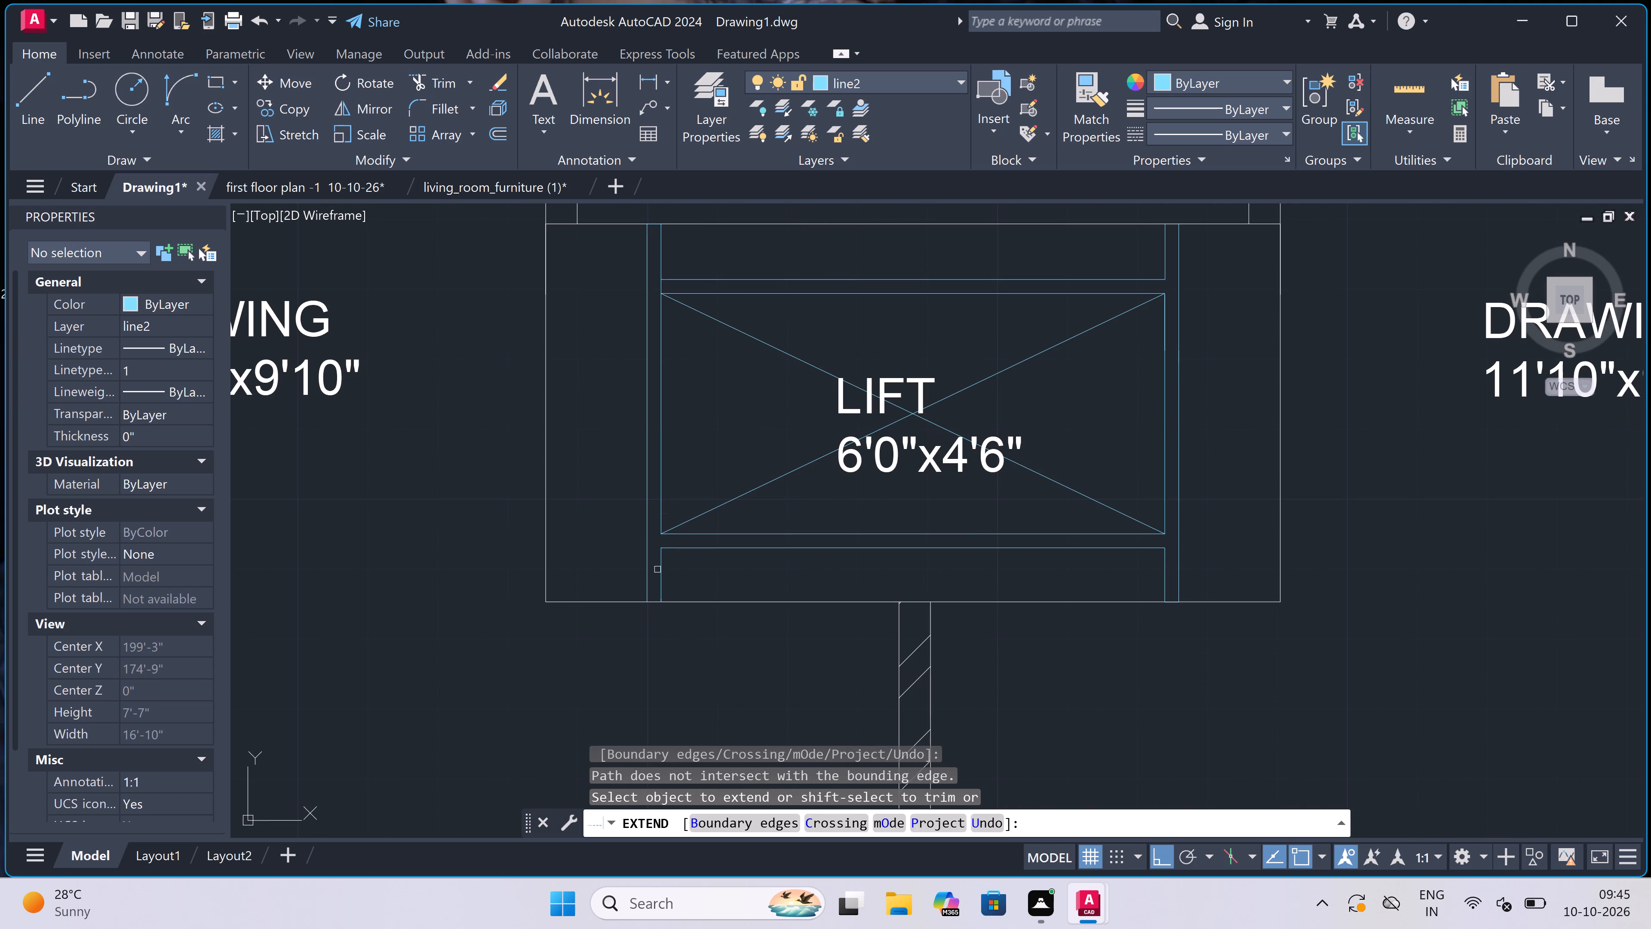
pyautogui.click(662, 561)
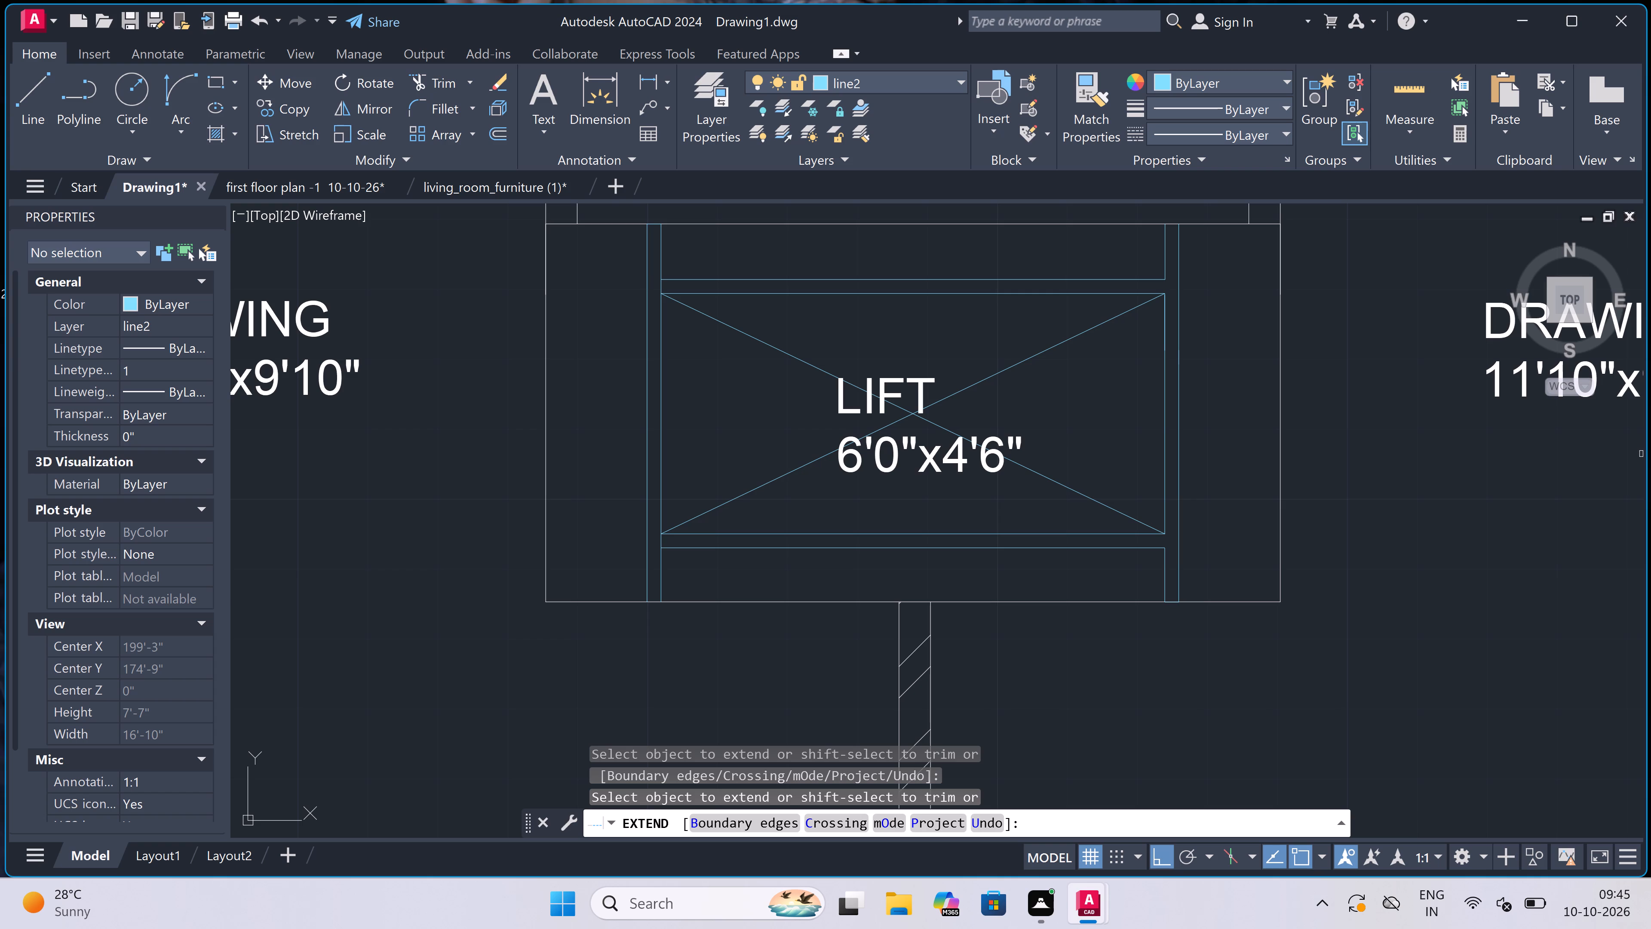
pyautogui.scroll(-1, 1650, 443)
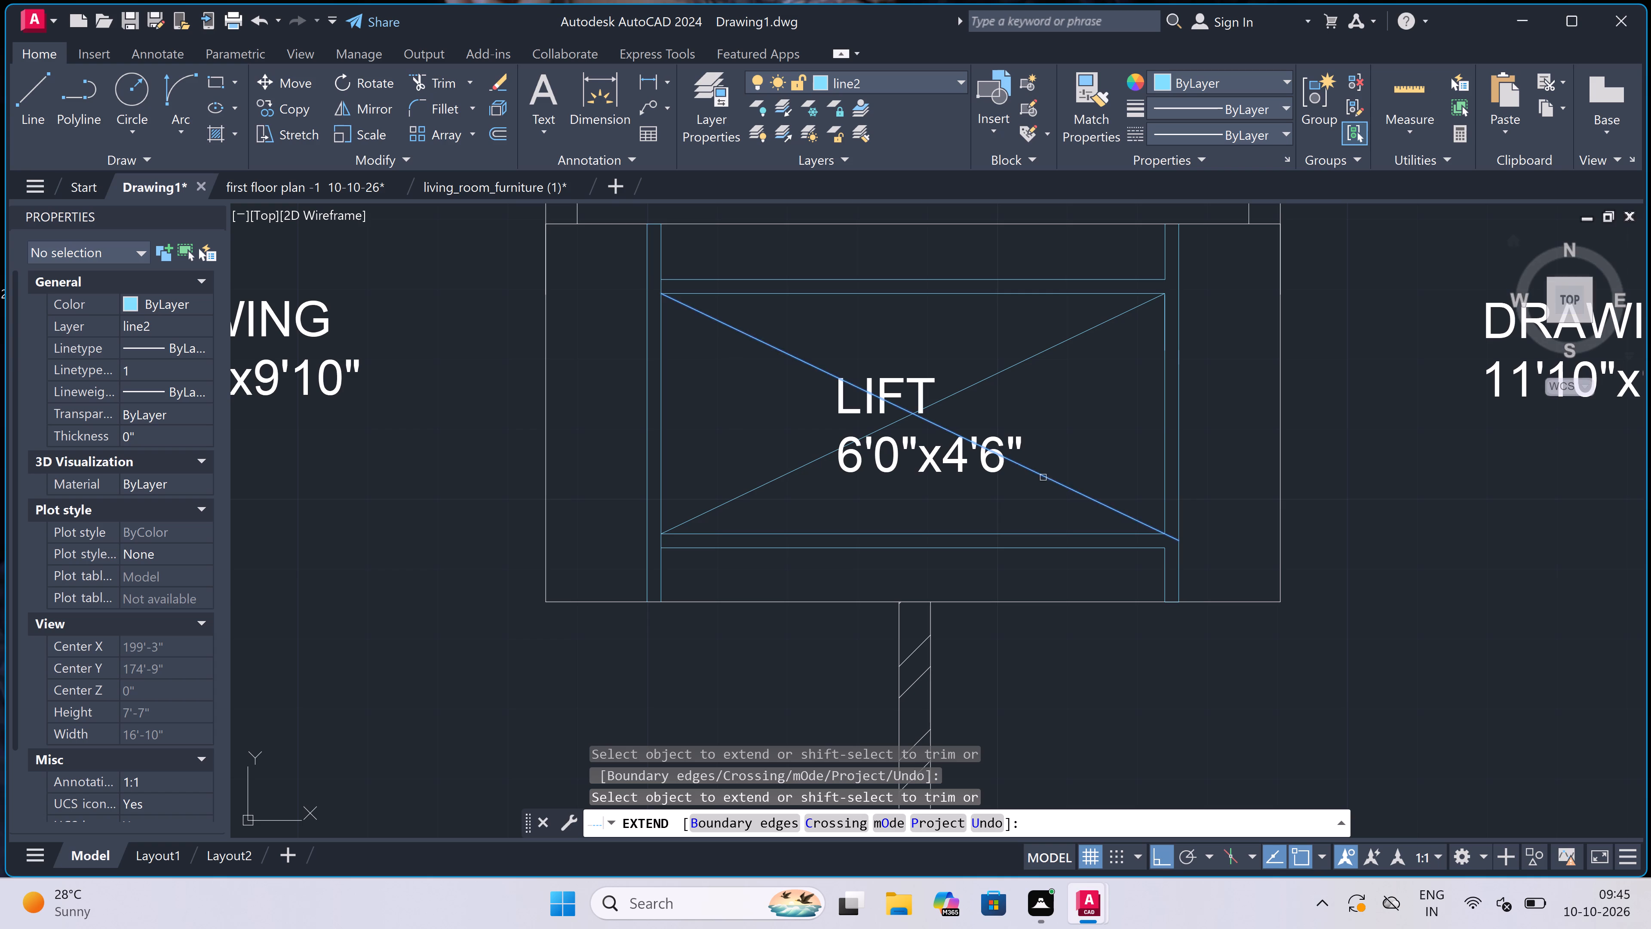
pyautogui.click(1168, 472)
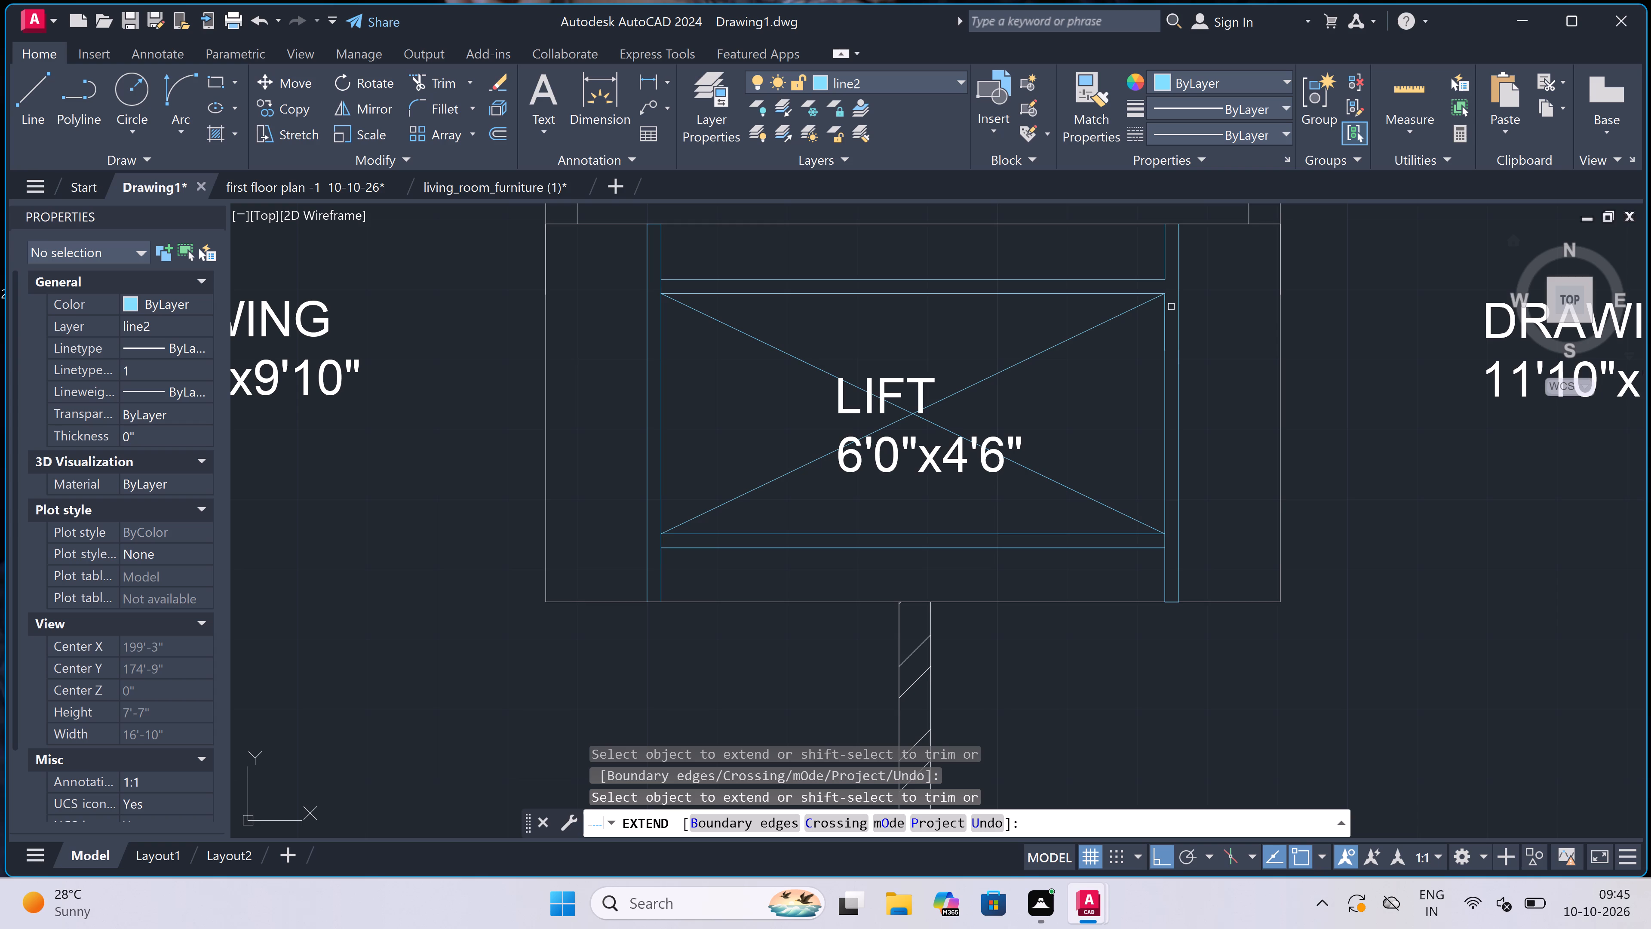
pyautogui.click(1165, 262)
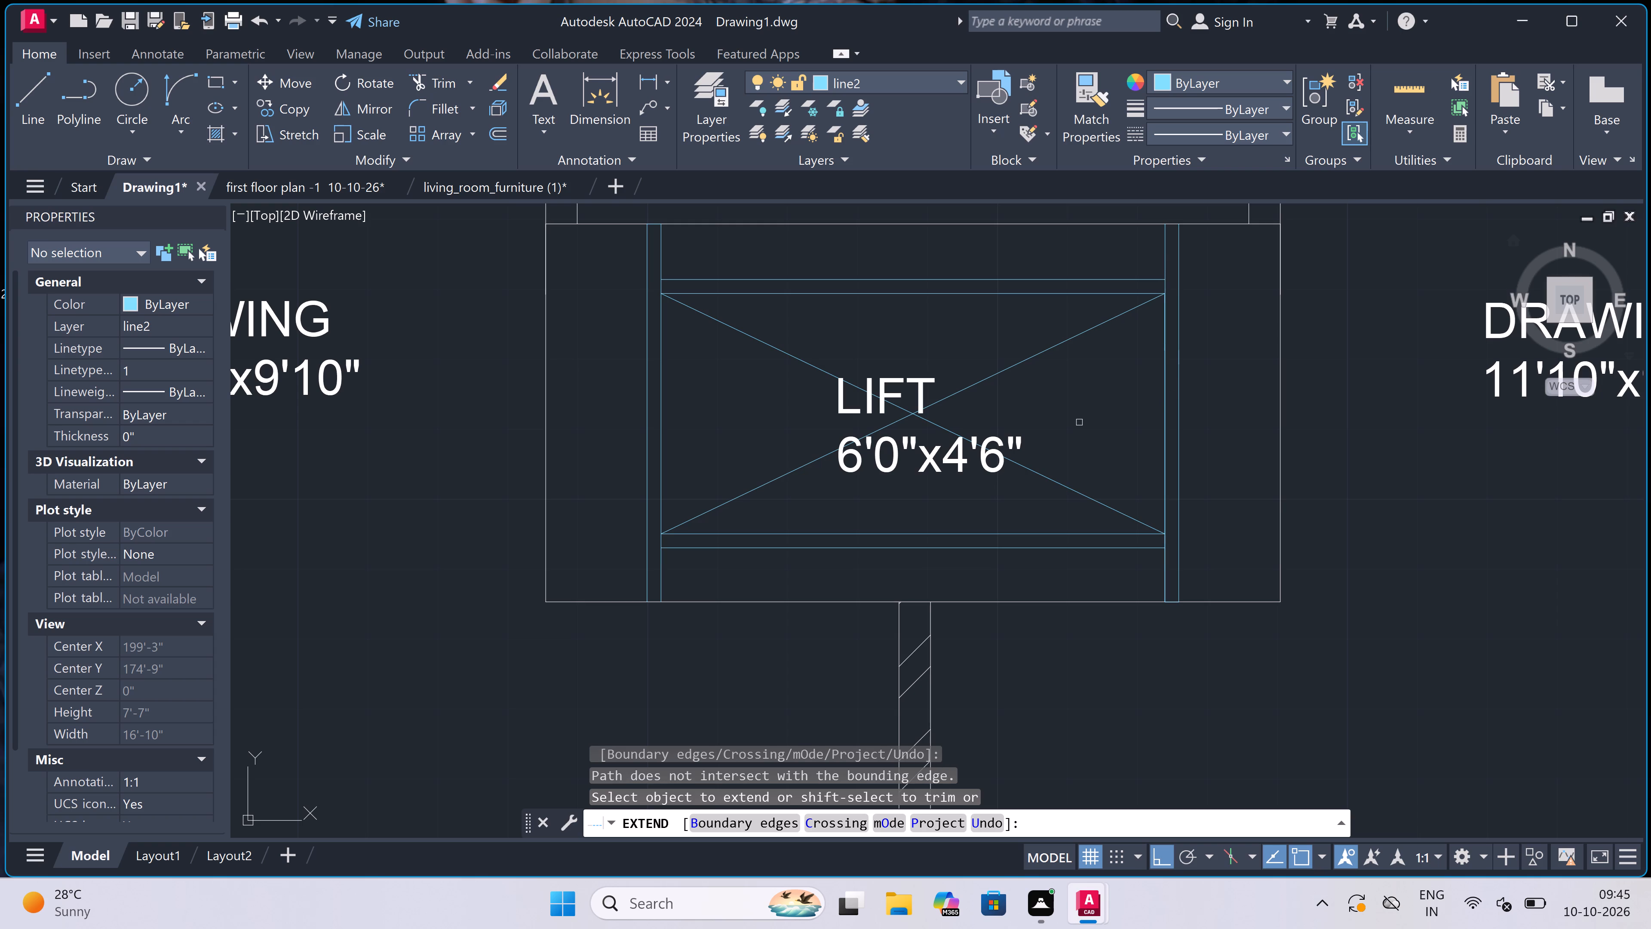
pyautogui.press('Escape')
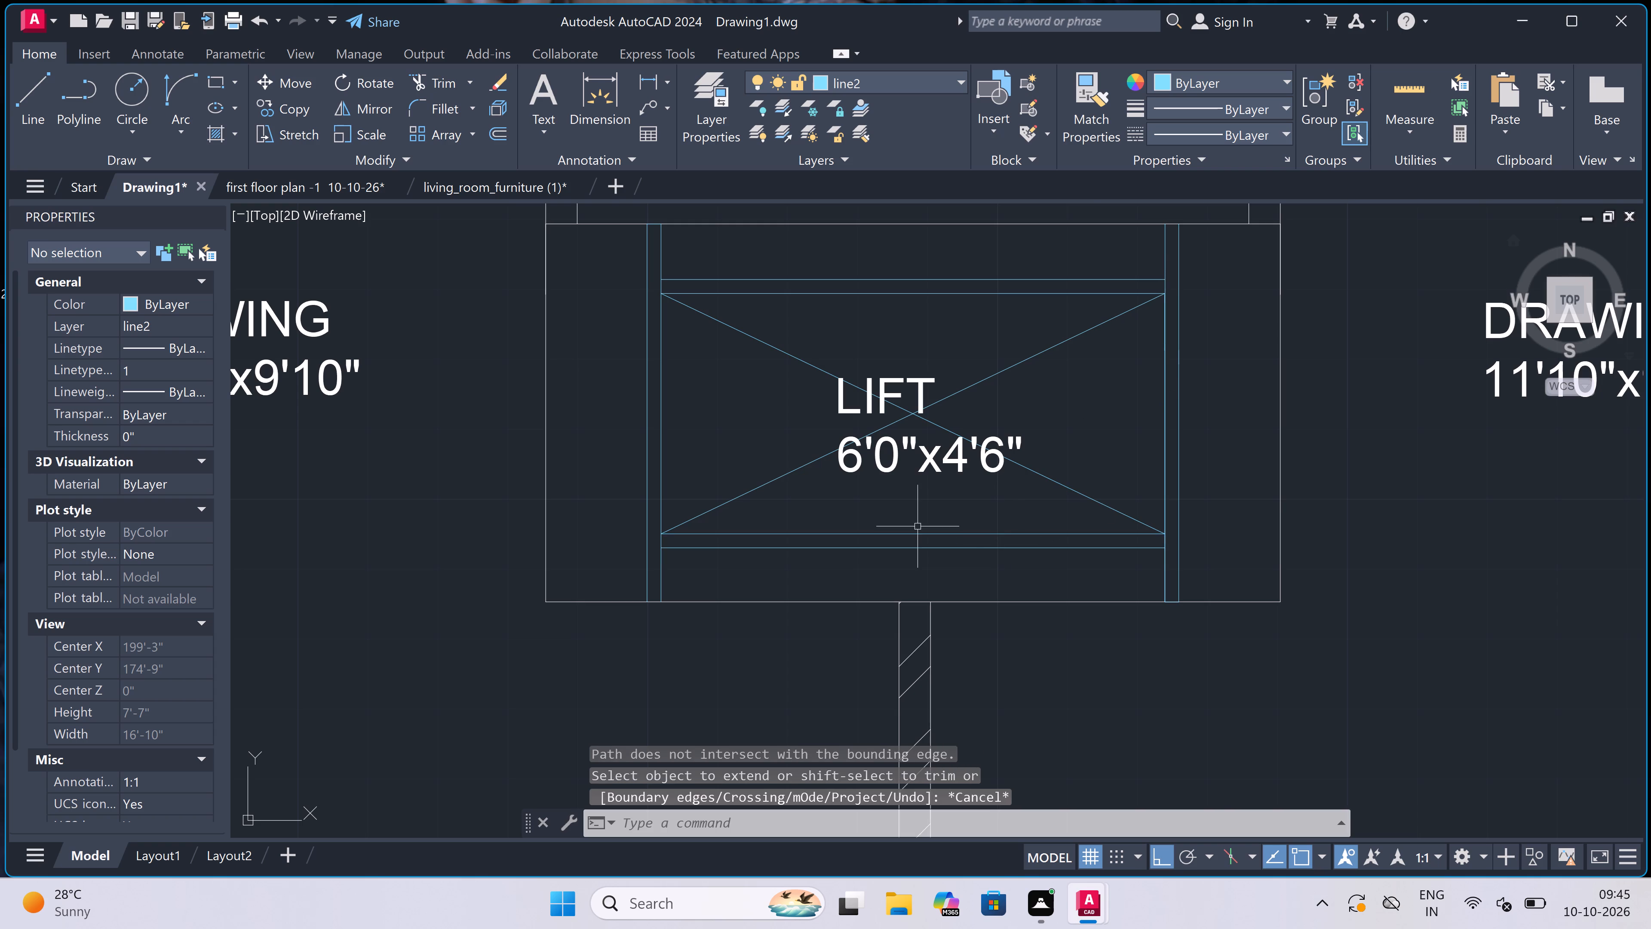
# Erase the left slanted edge of the staircase's direction arrowhead.
pyautogui.scroll(-4, 842, 513)
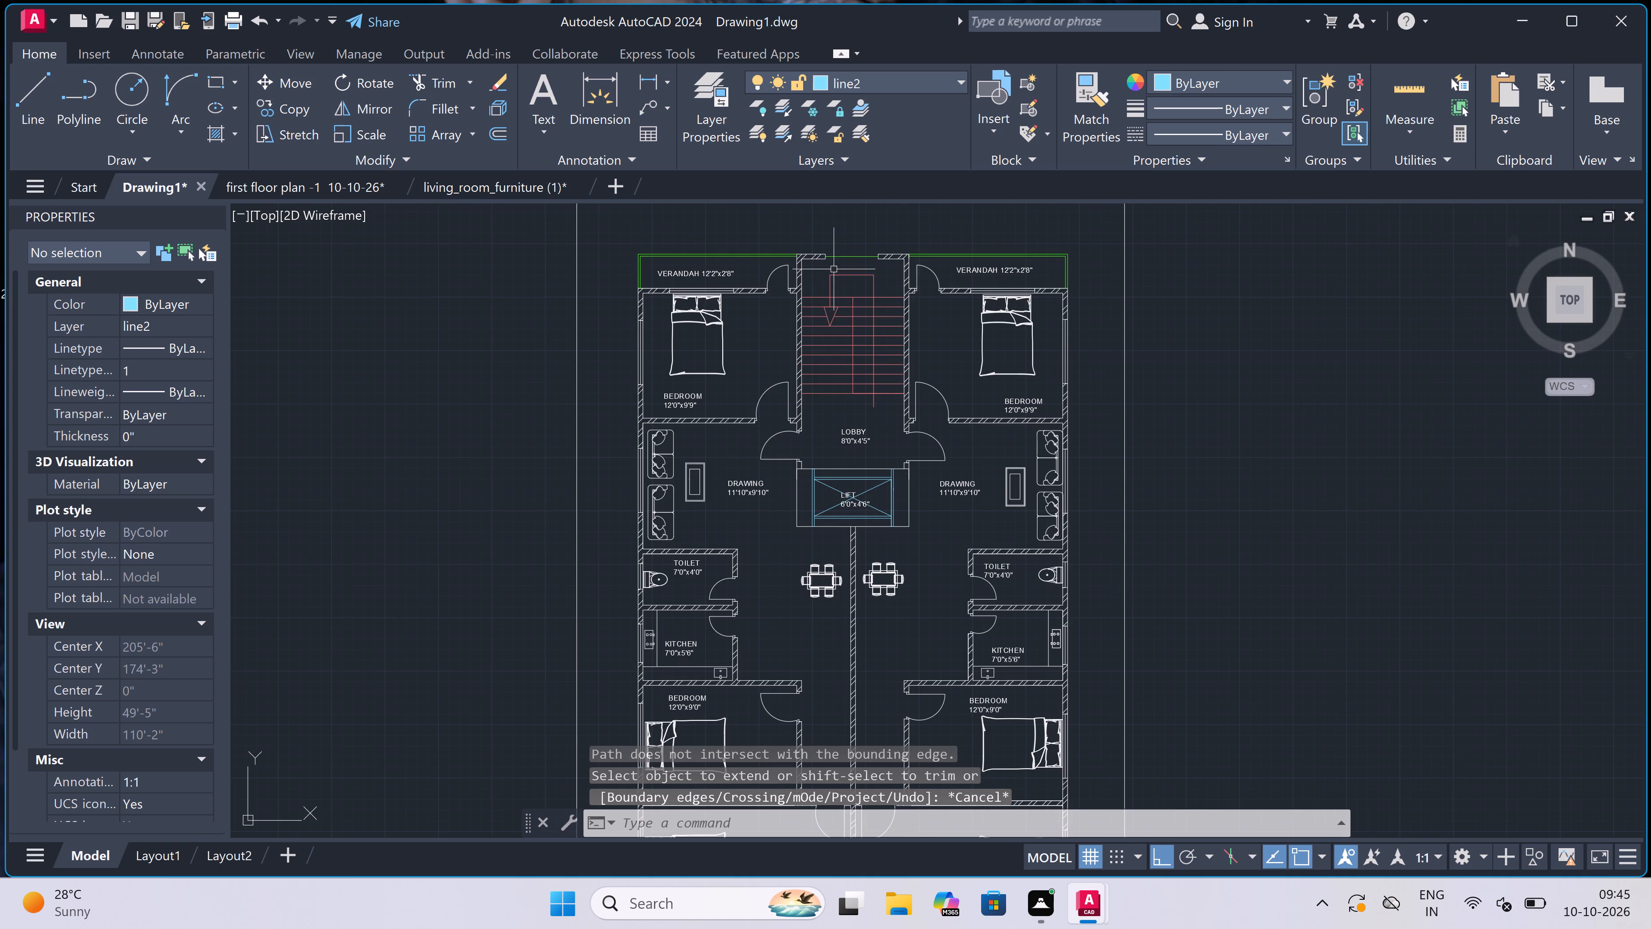
pyautogui.scroll(4, 830, 250)
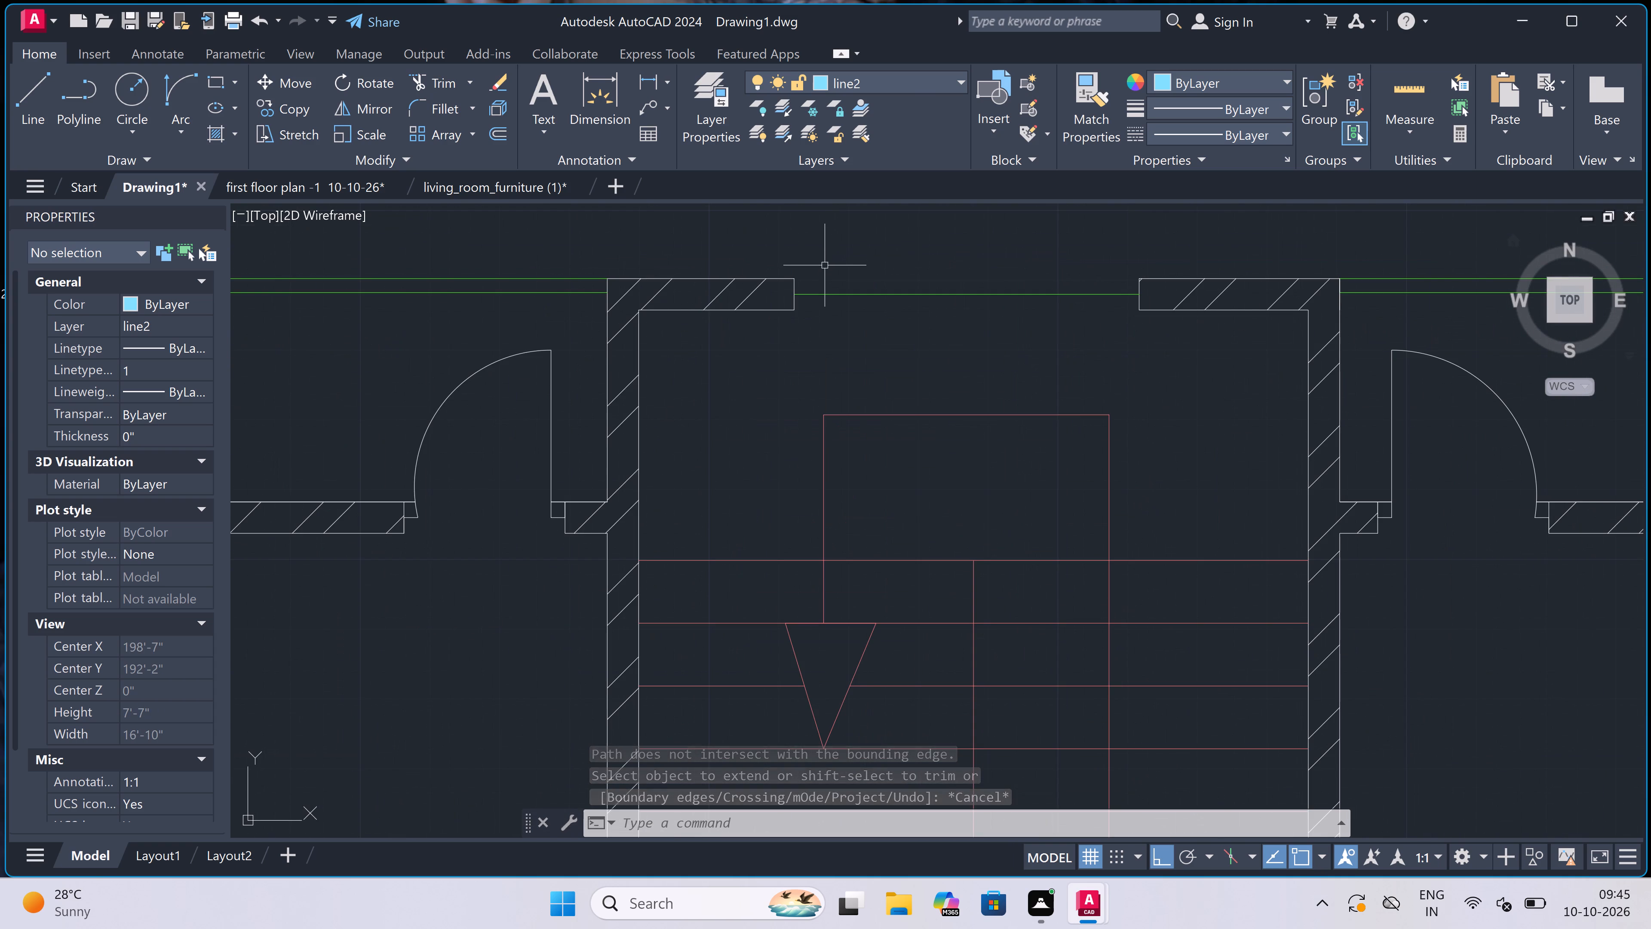
pyautogui.scroll(-4, 824, 271)
pyautogui.scroll(3, 828, 348)
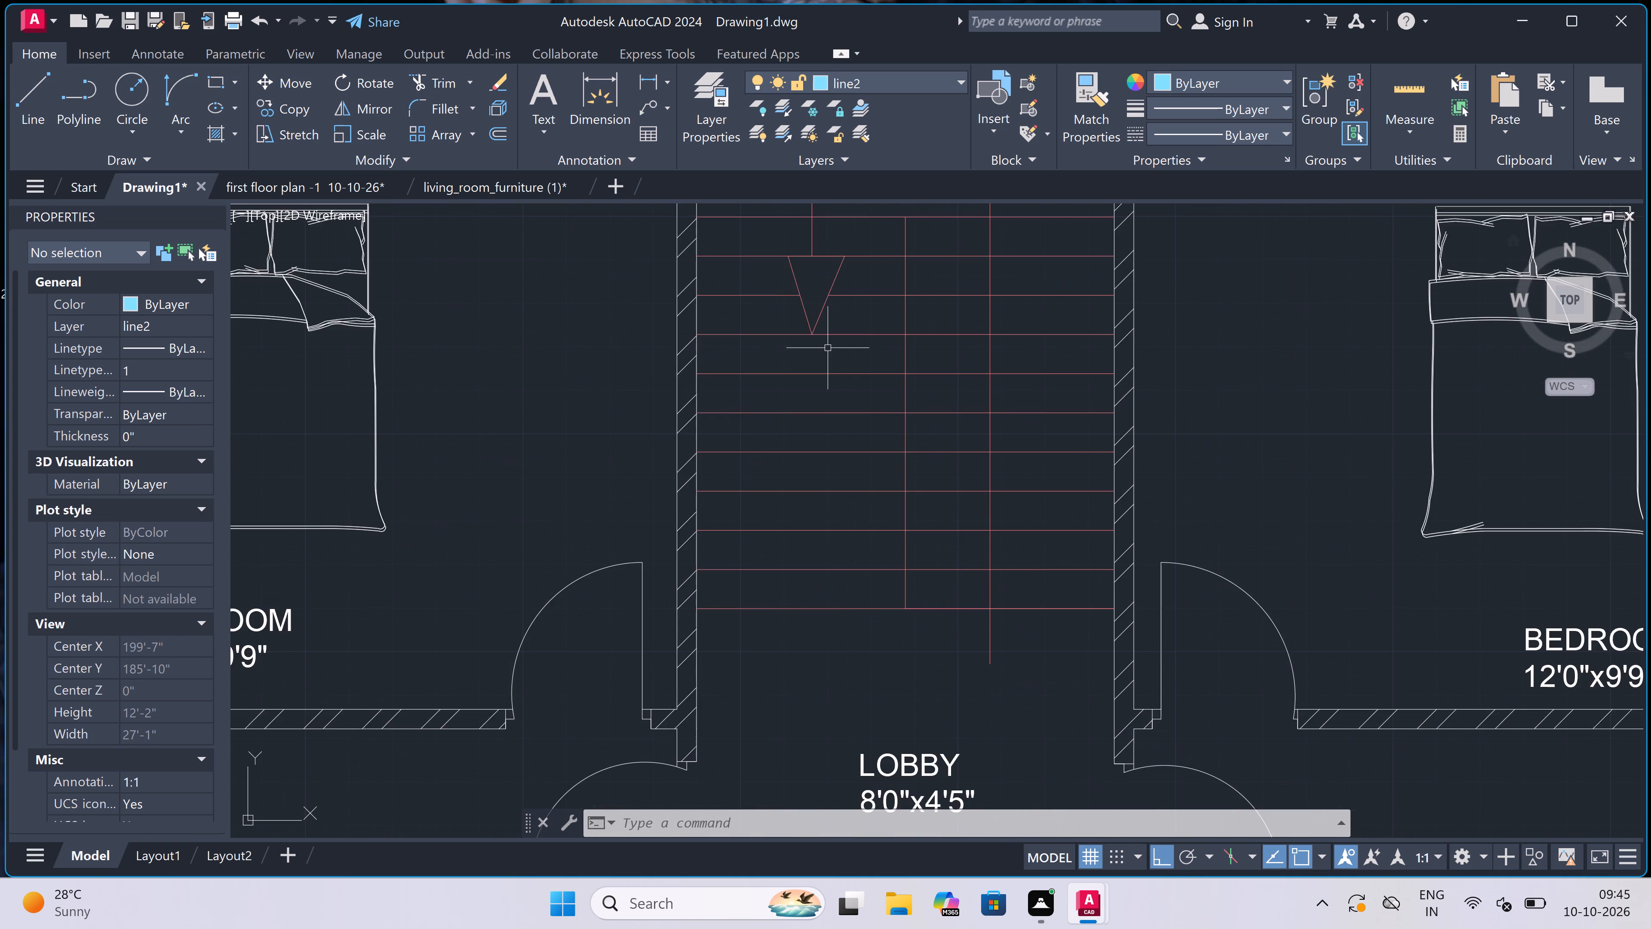
pyautogui.scroll(-2, 814, 301)
pyautogui.scroll(4, 813, 261)
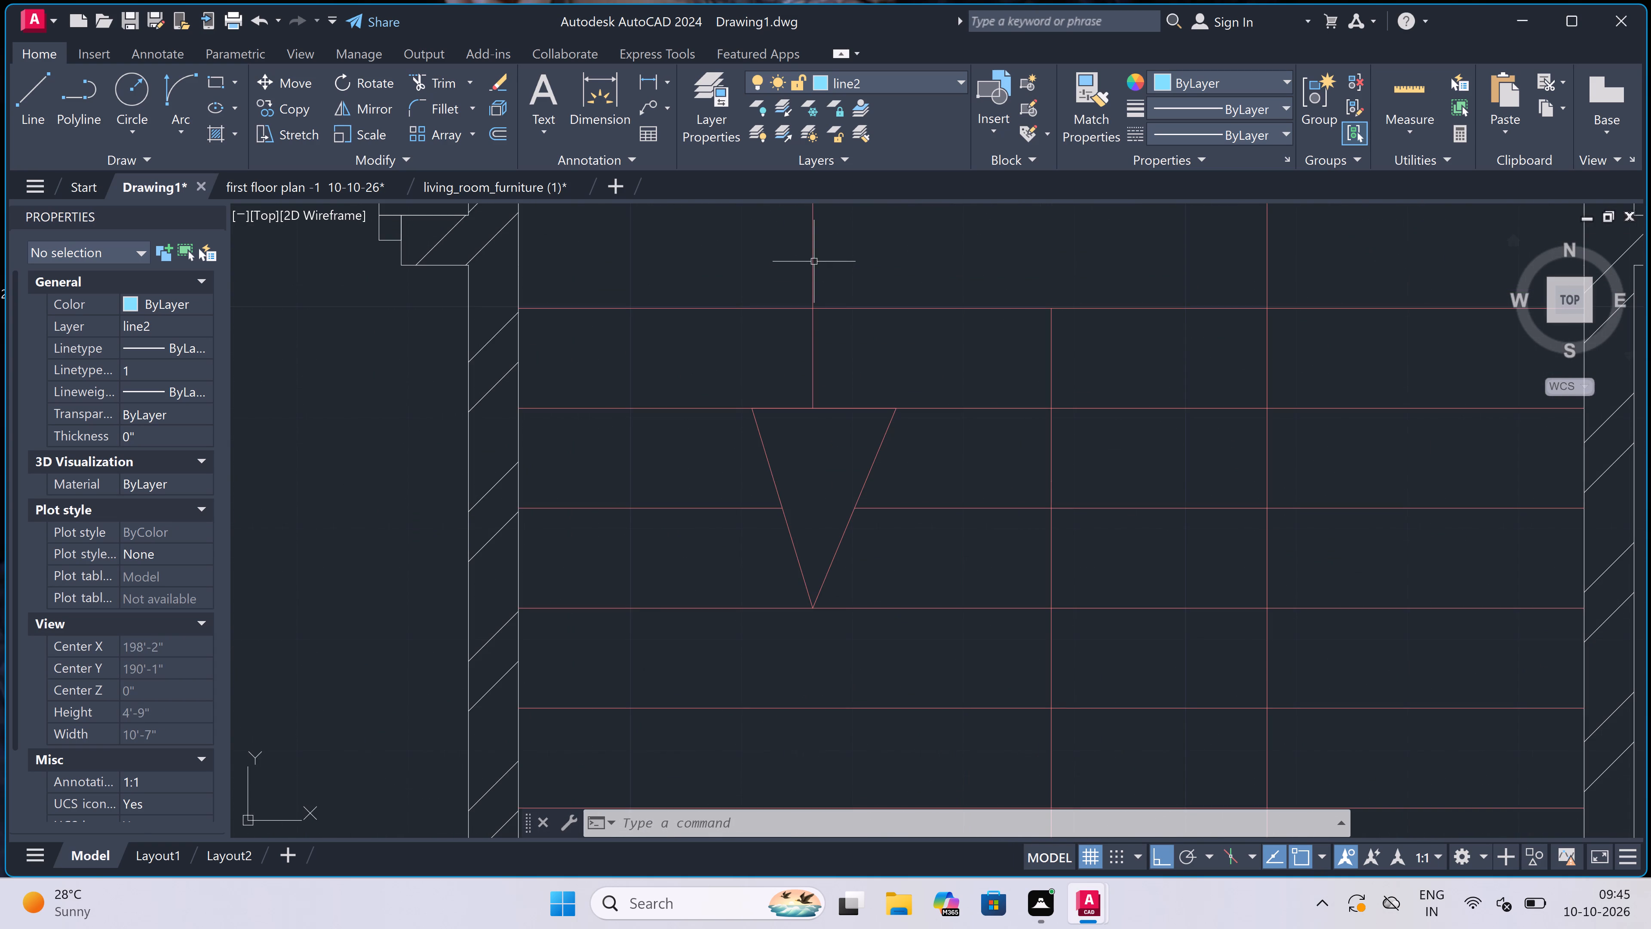
pyautogui.doubleClick(823, 455)
pyautogui.click(737, 471)
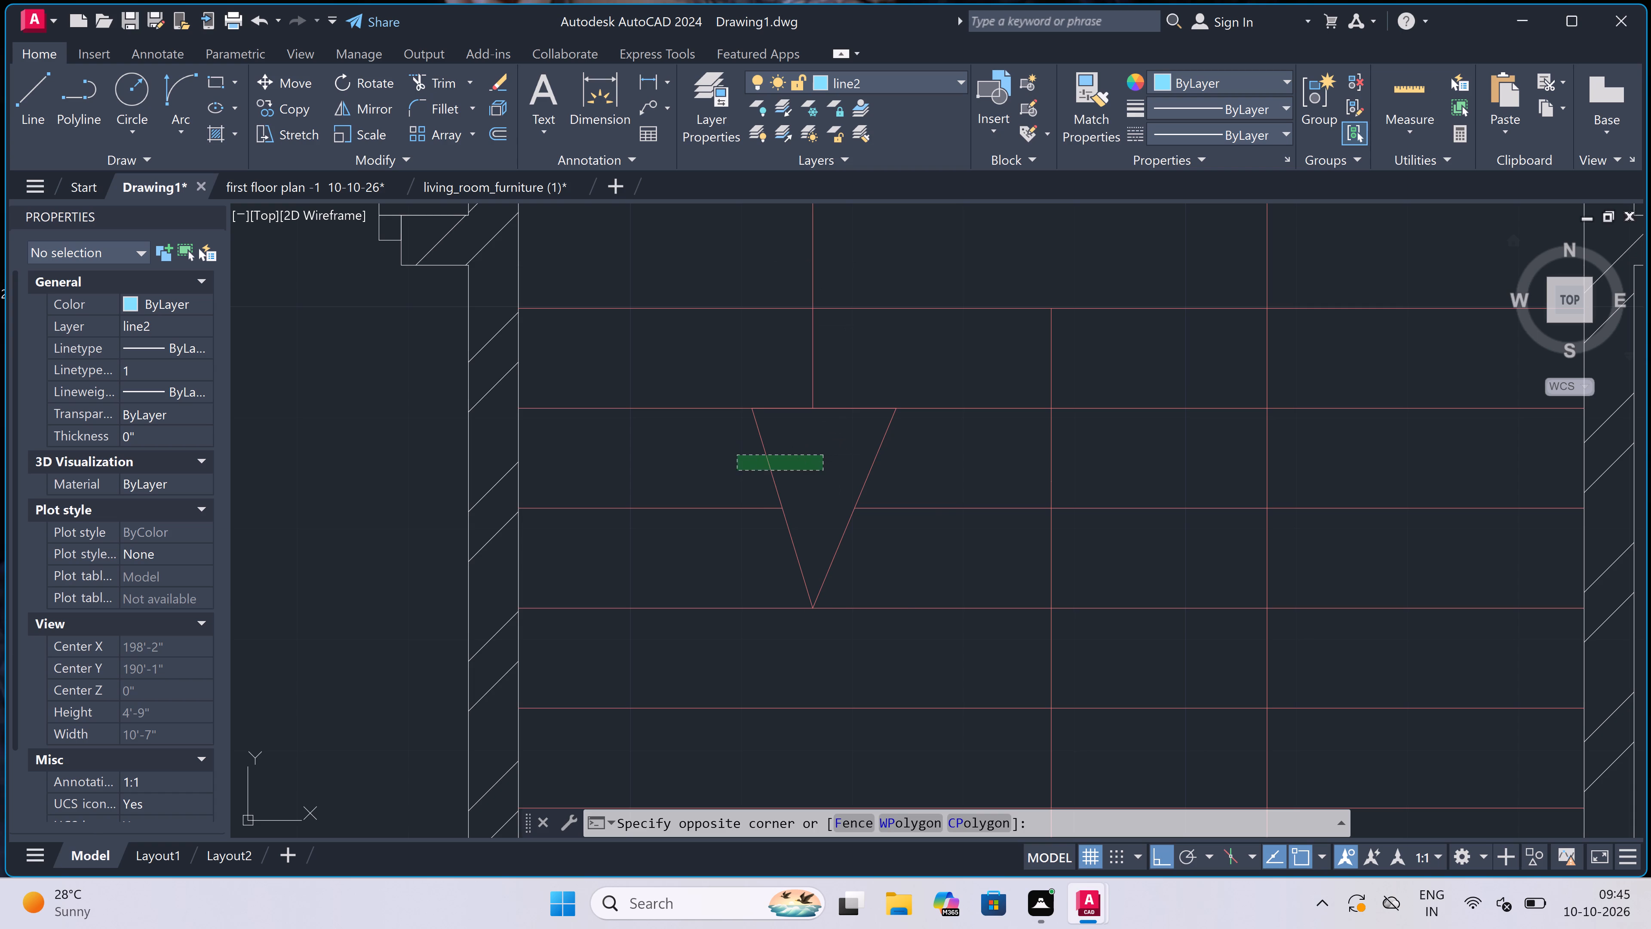
pyautogui.press('Delete')
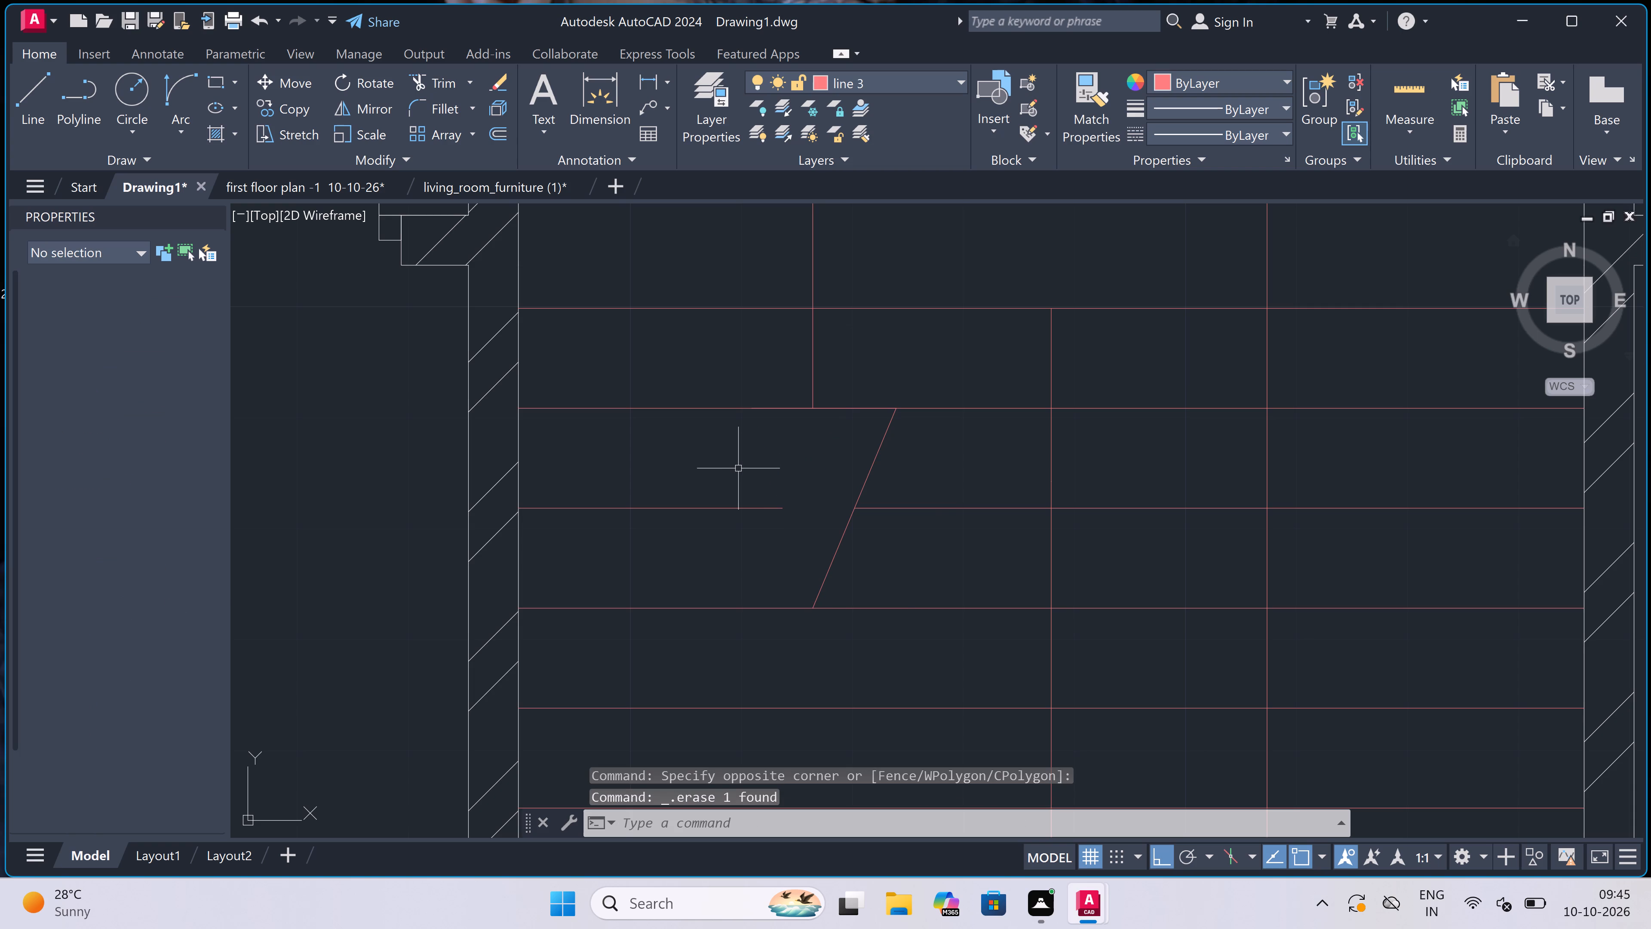
# On layer line 3, with Ortho off, redraw the staircase arrowhead's left slanted edge from the tread line at its top to the tip.
pyautogui.doubleClick(881, 79)
pyautogui.doubleClick(881, 79)
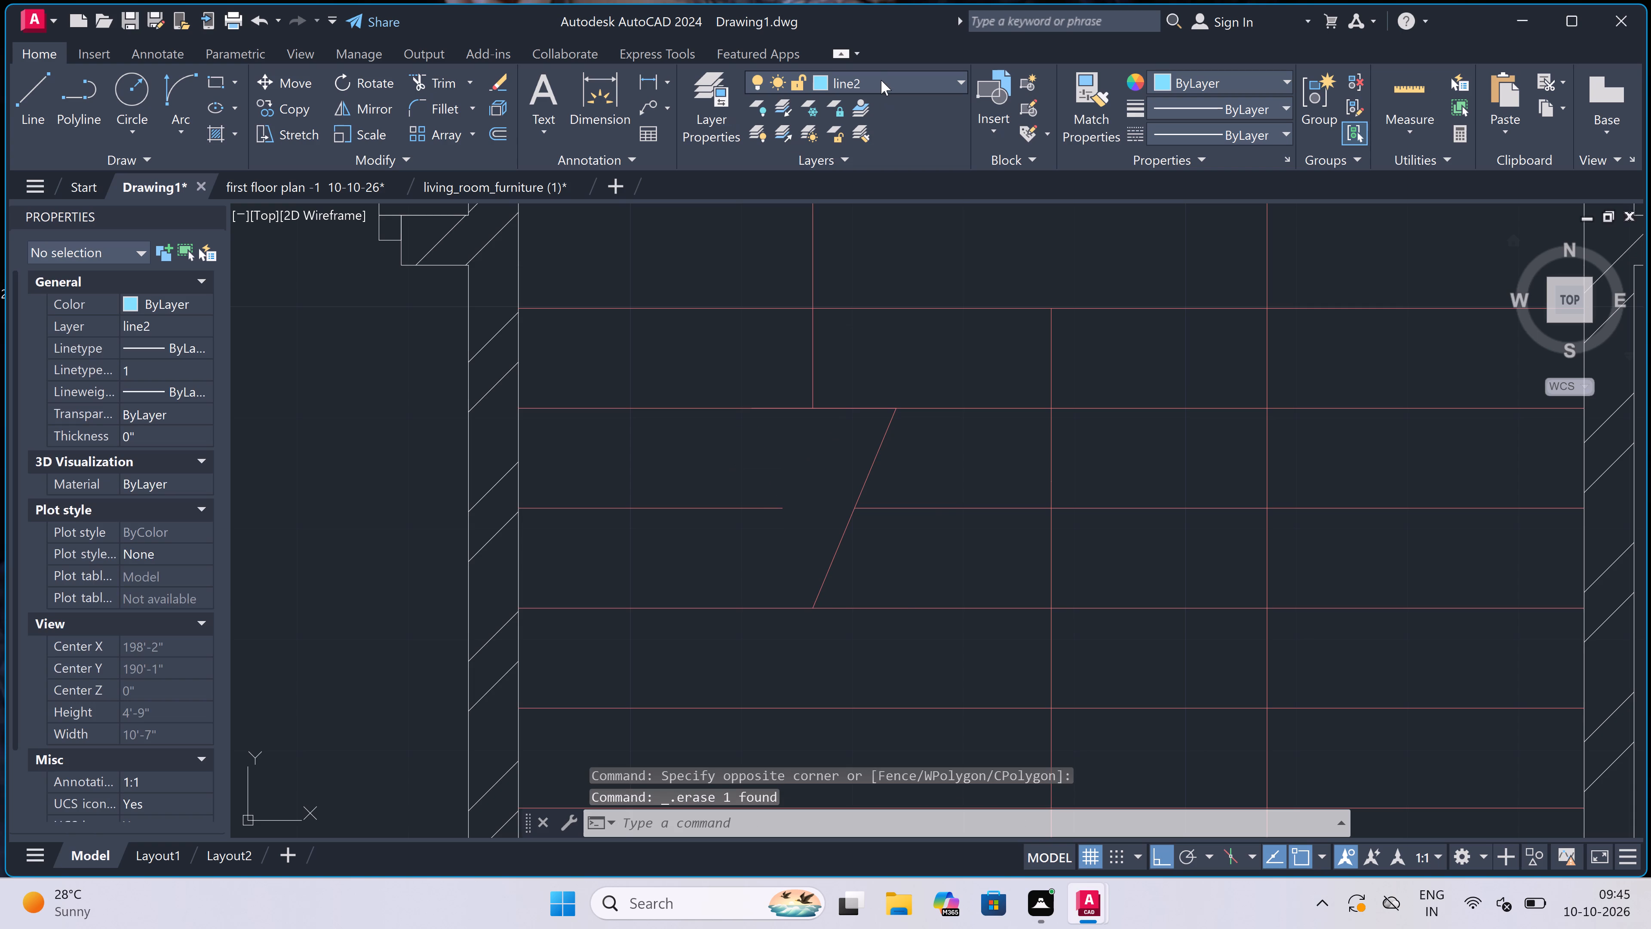
pyautogui.doubleClick(881, 80)
pyautogui.click(907, 81)
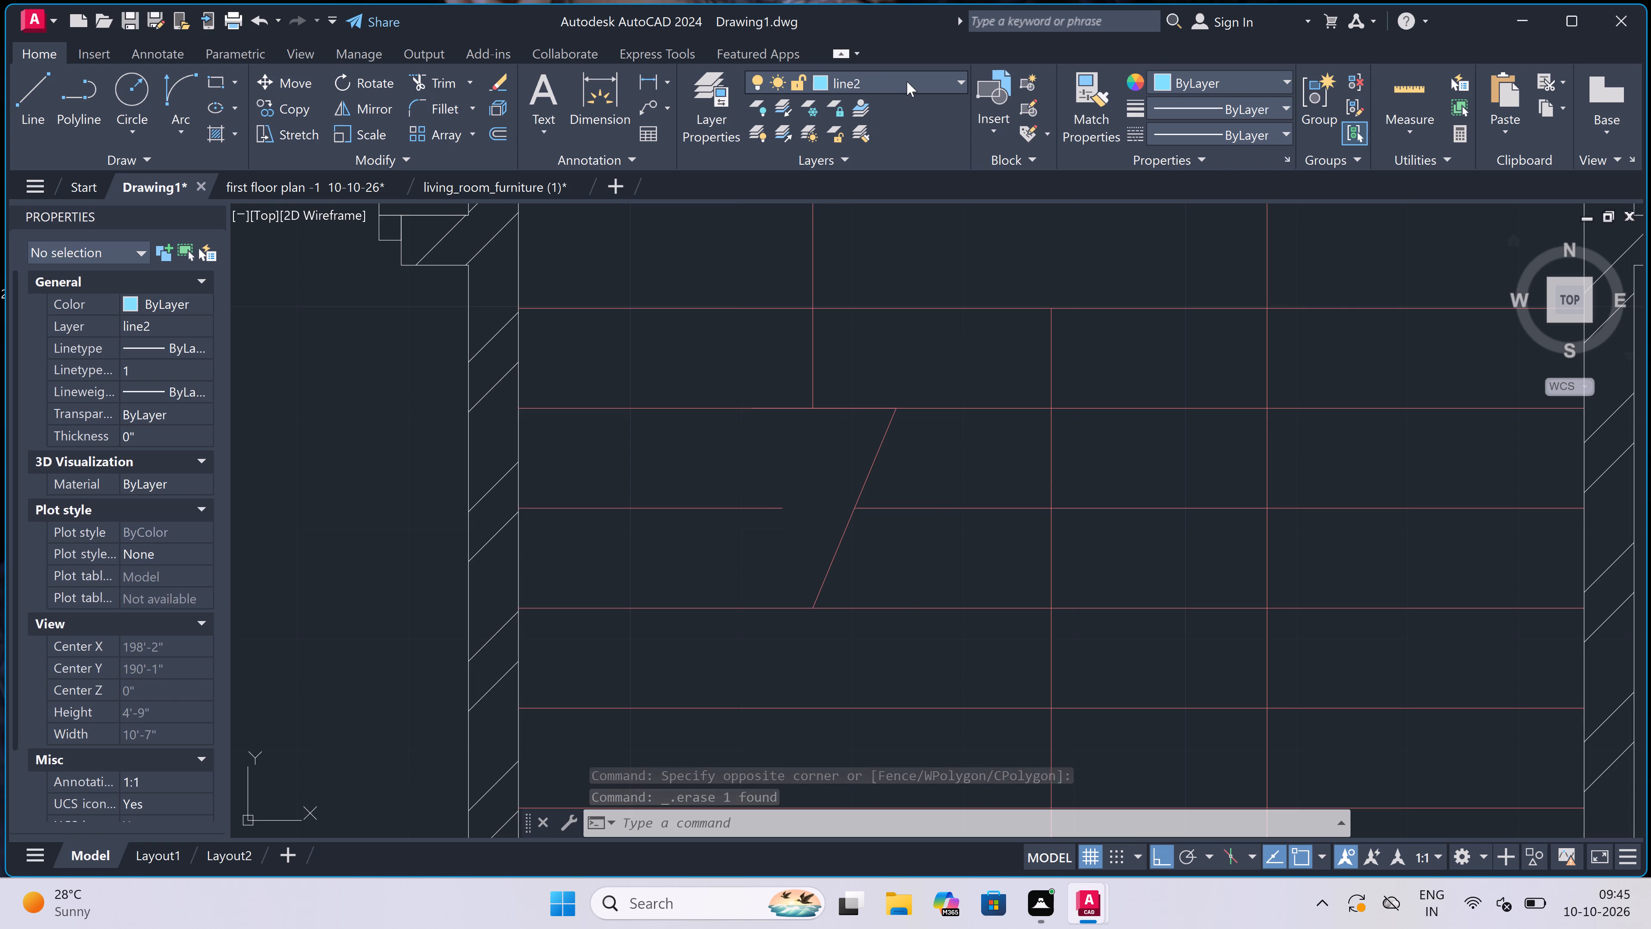
pyautogui.click(864, 181)
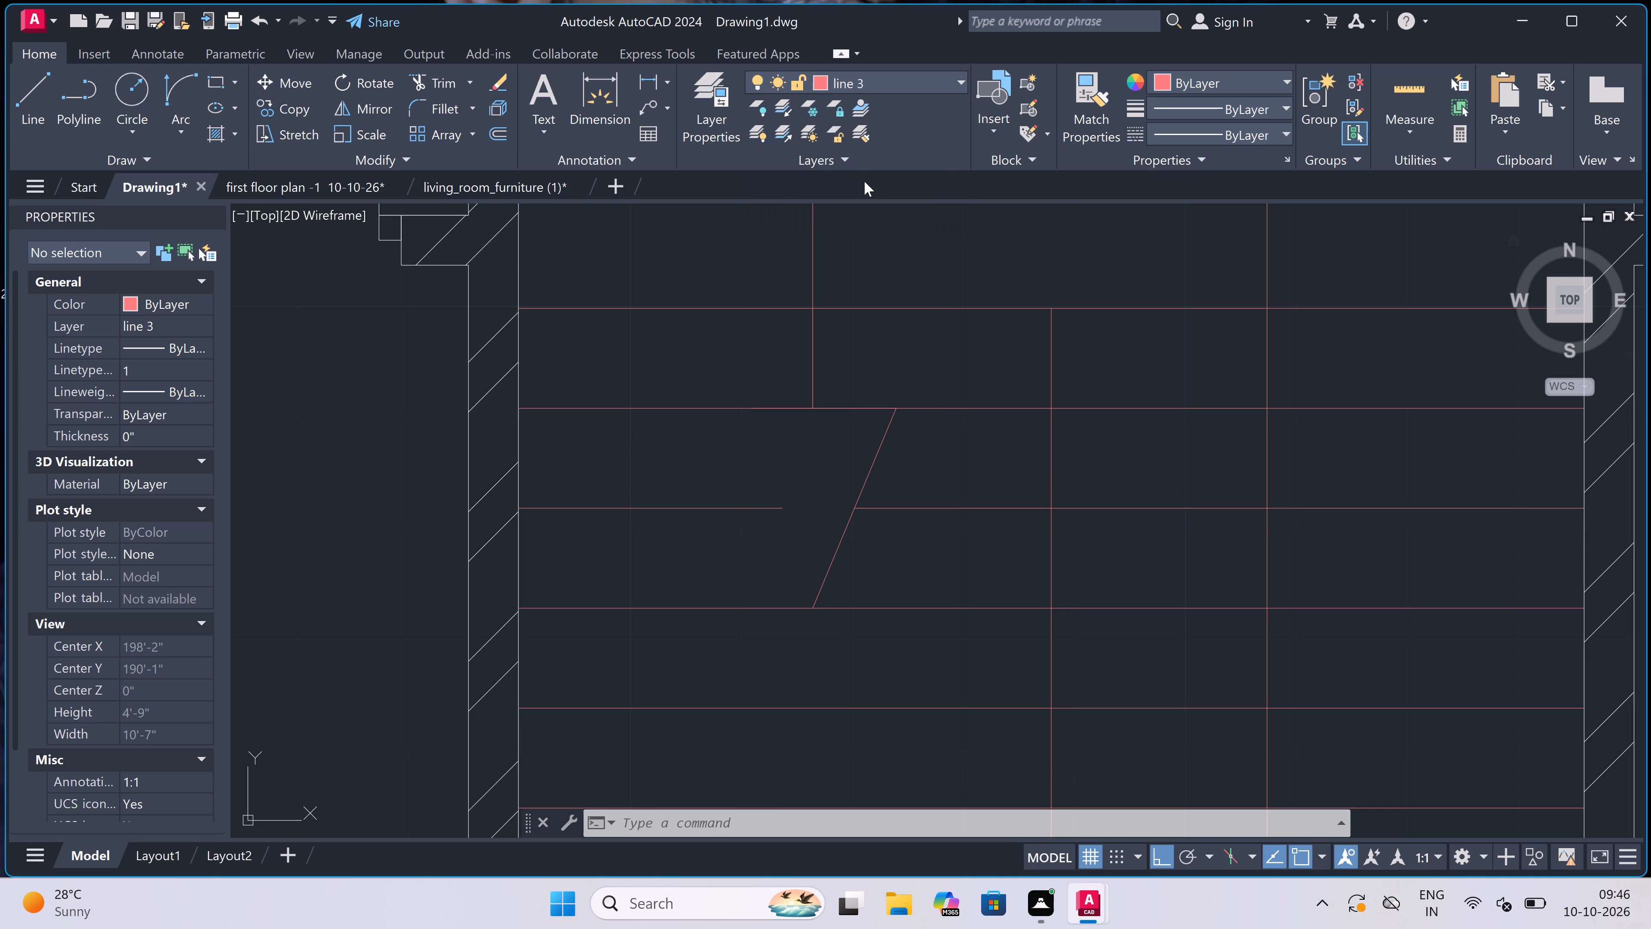
pyautogui.press('l')
pyautogui.press('space')
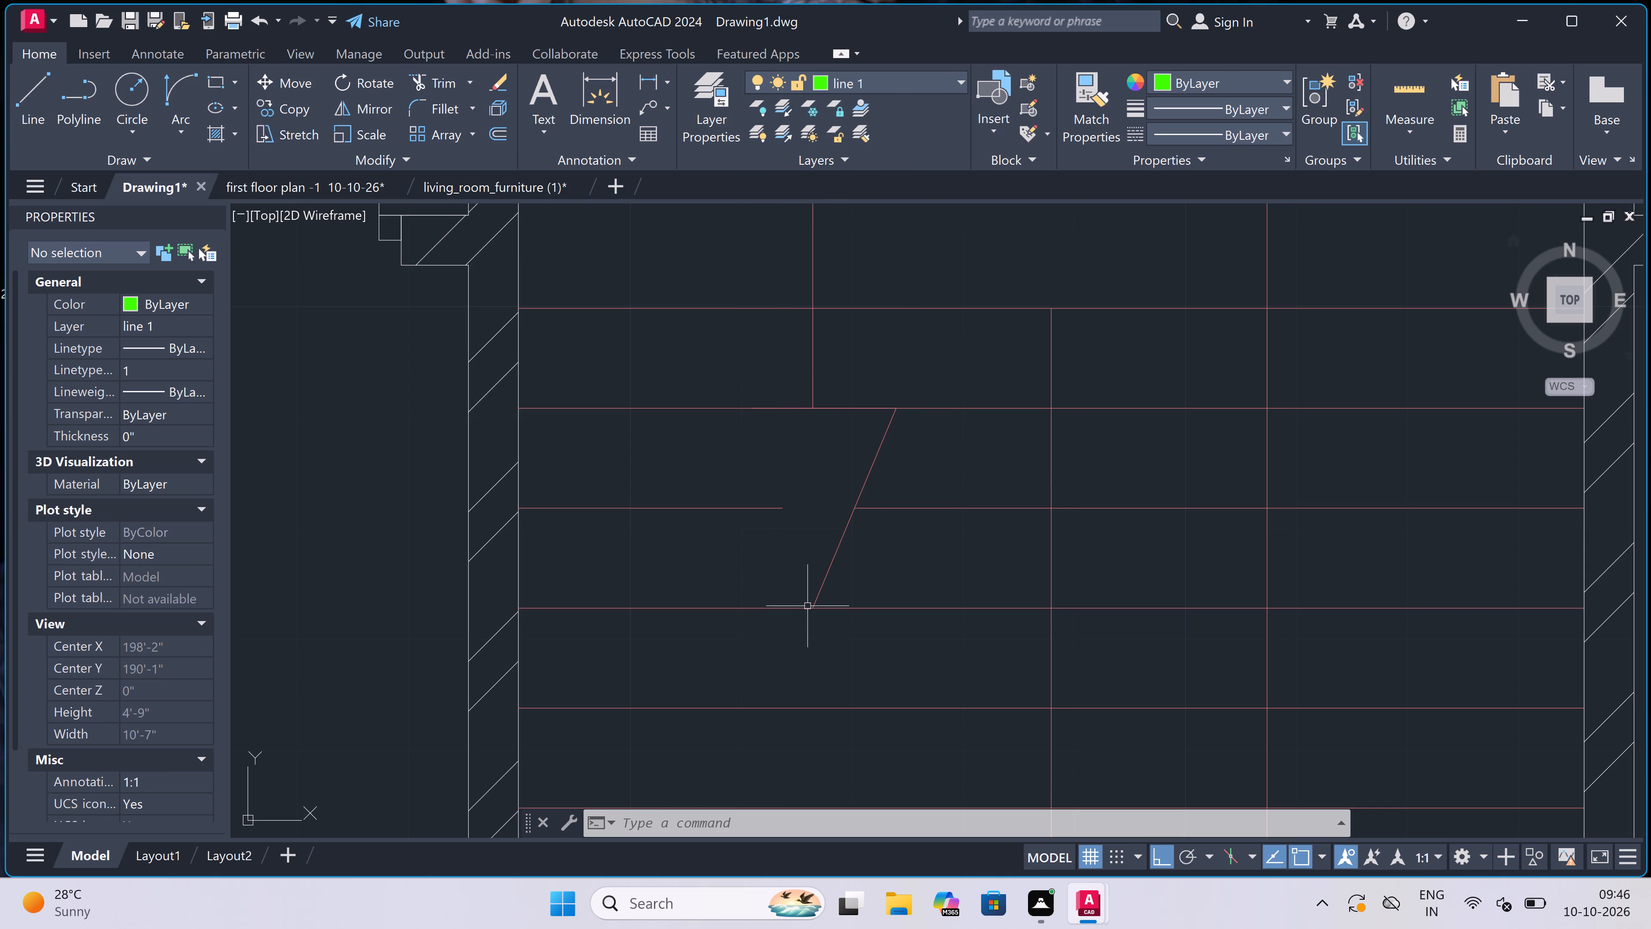
pyautogui.press('l')
pyautogui.doubleClick(912, 75)
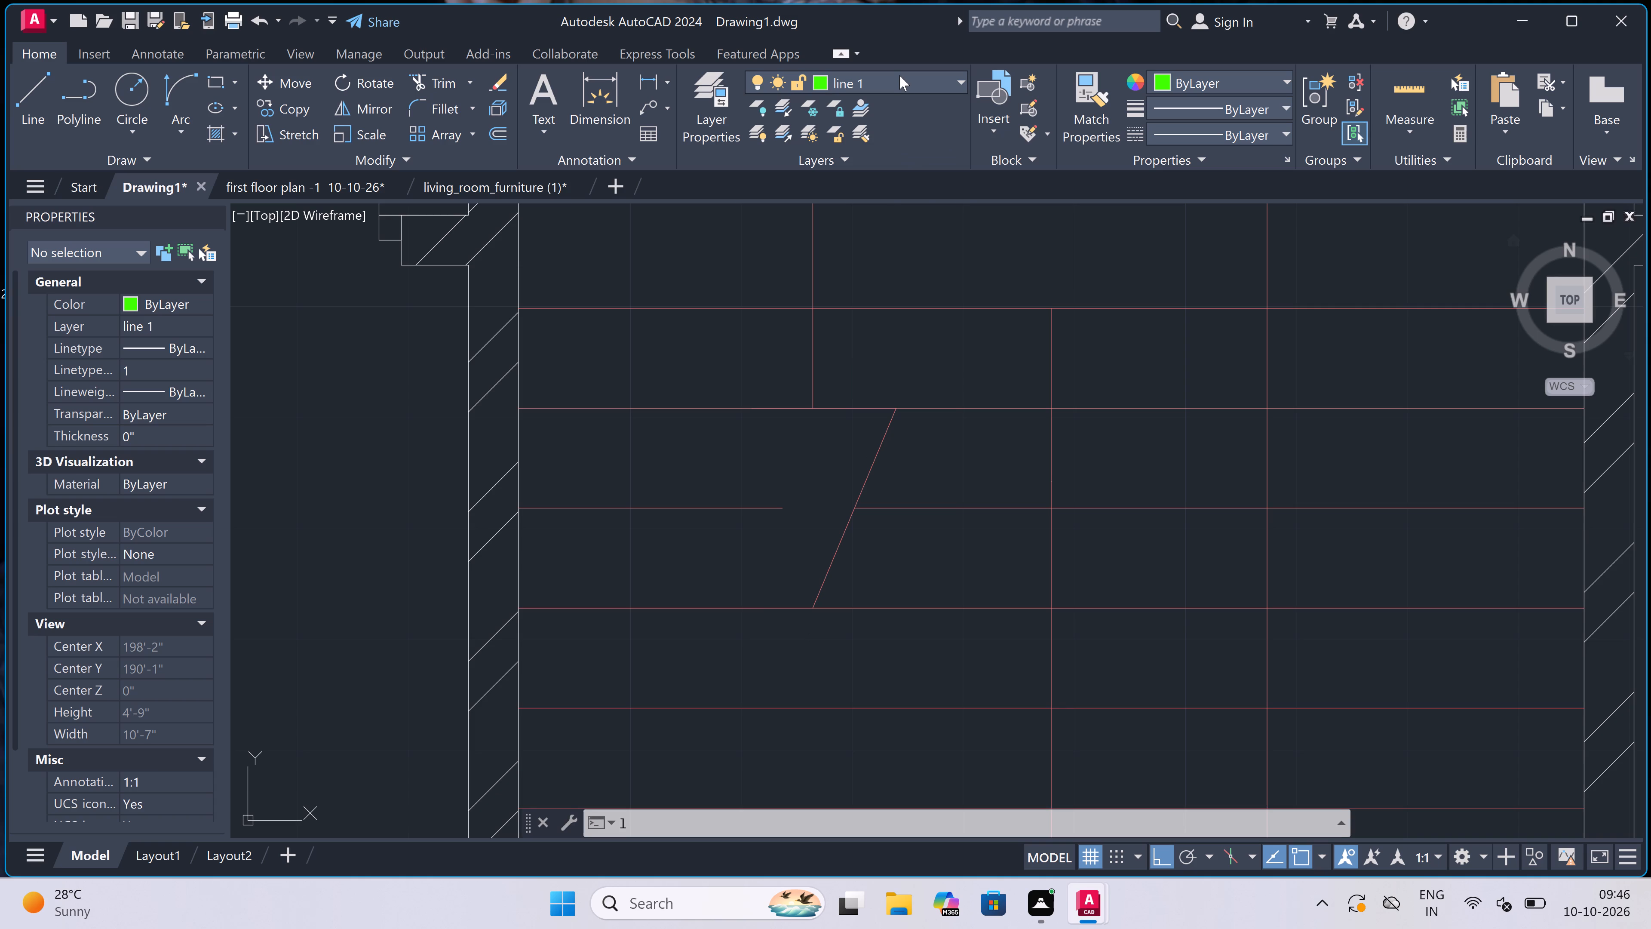
pyautogui.click(899, 75)
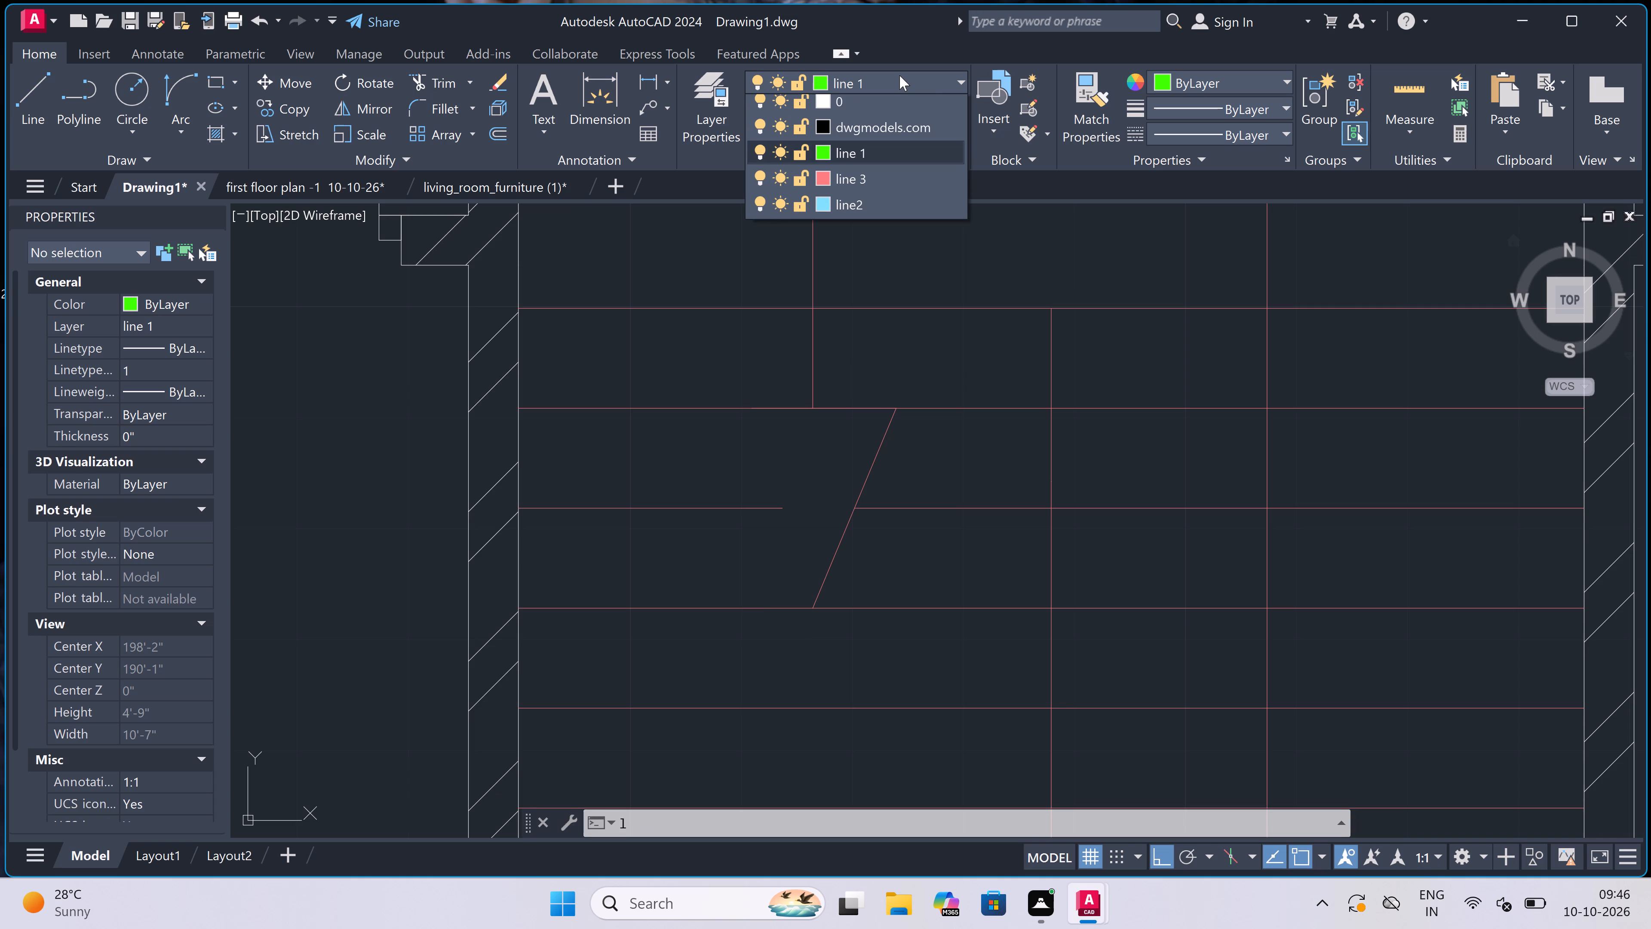
pyautogui.click(900, 184)
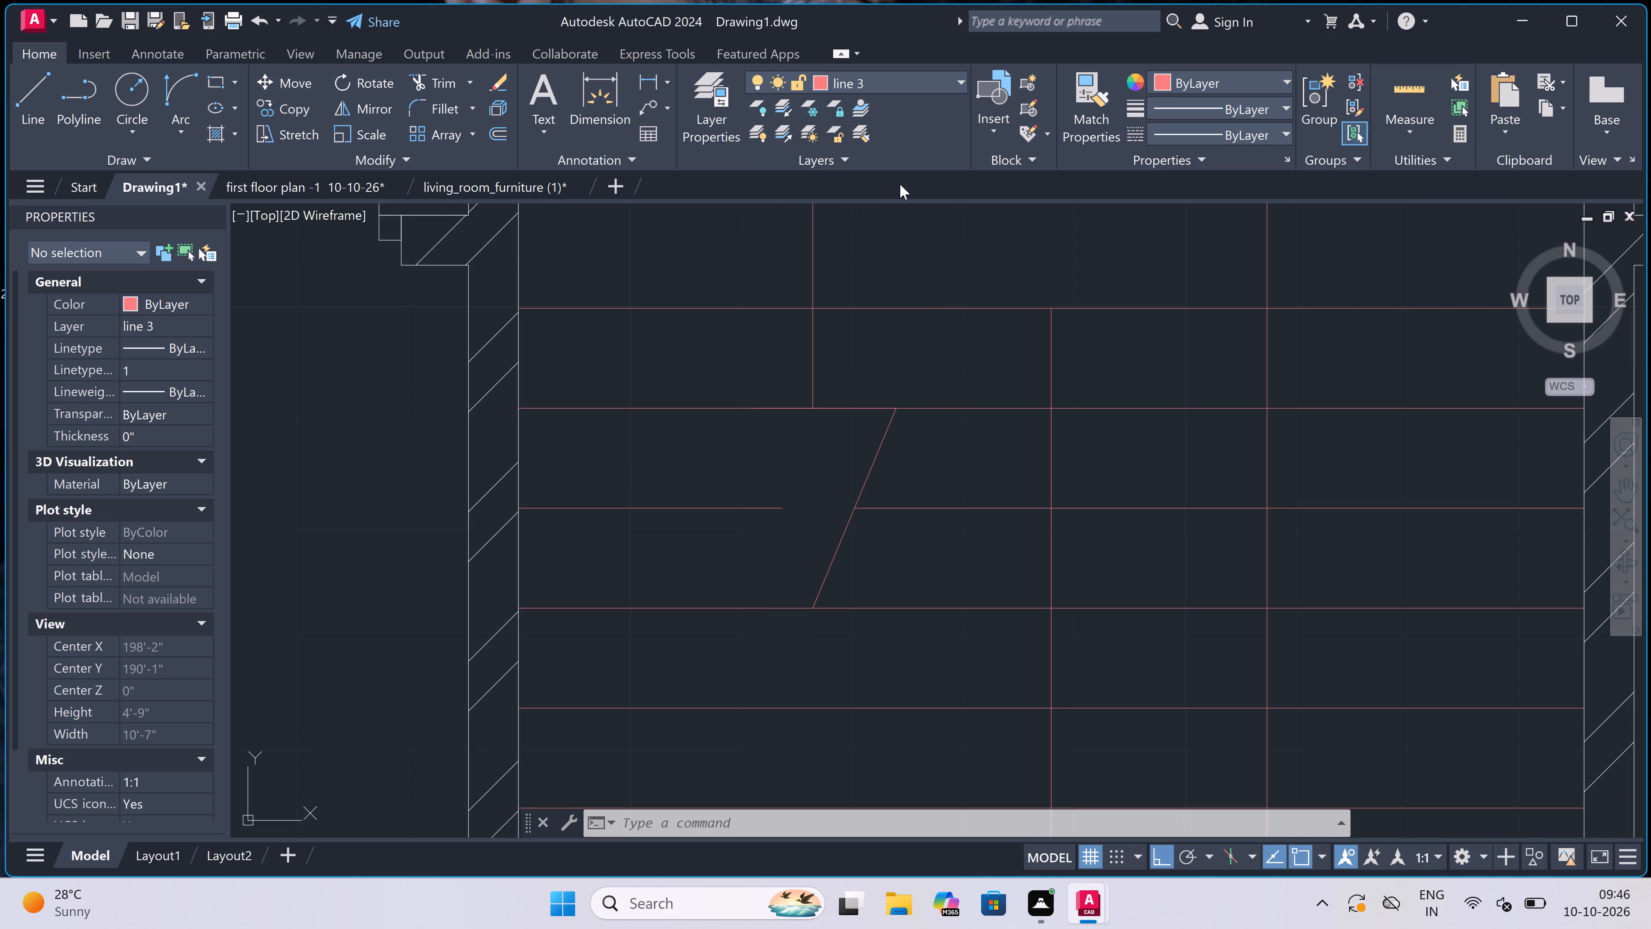
pyautogui.press('l')
pyautogui.press('space')
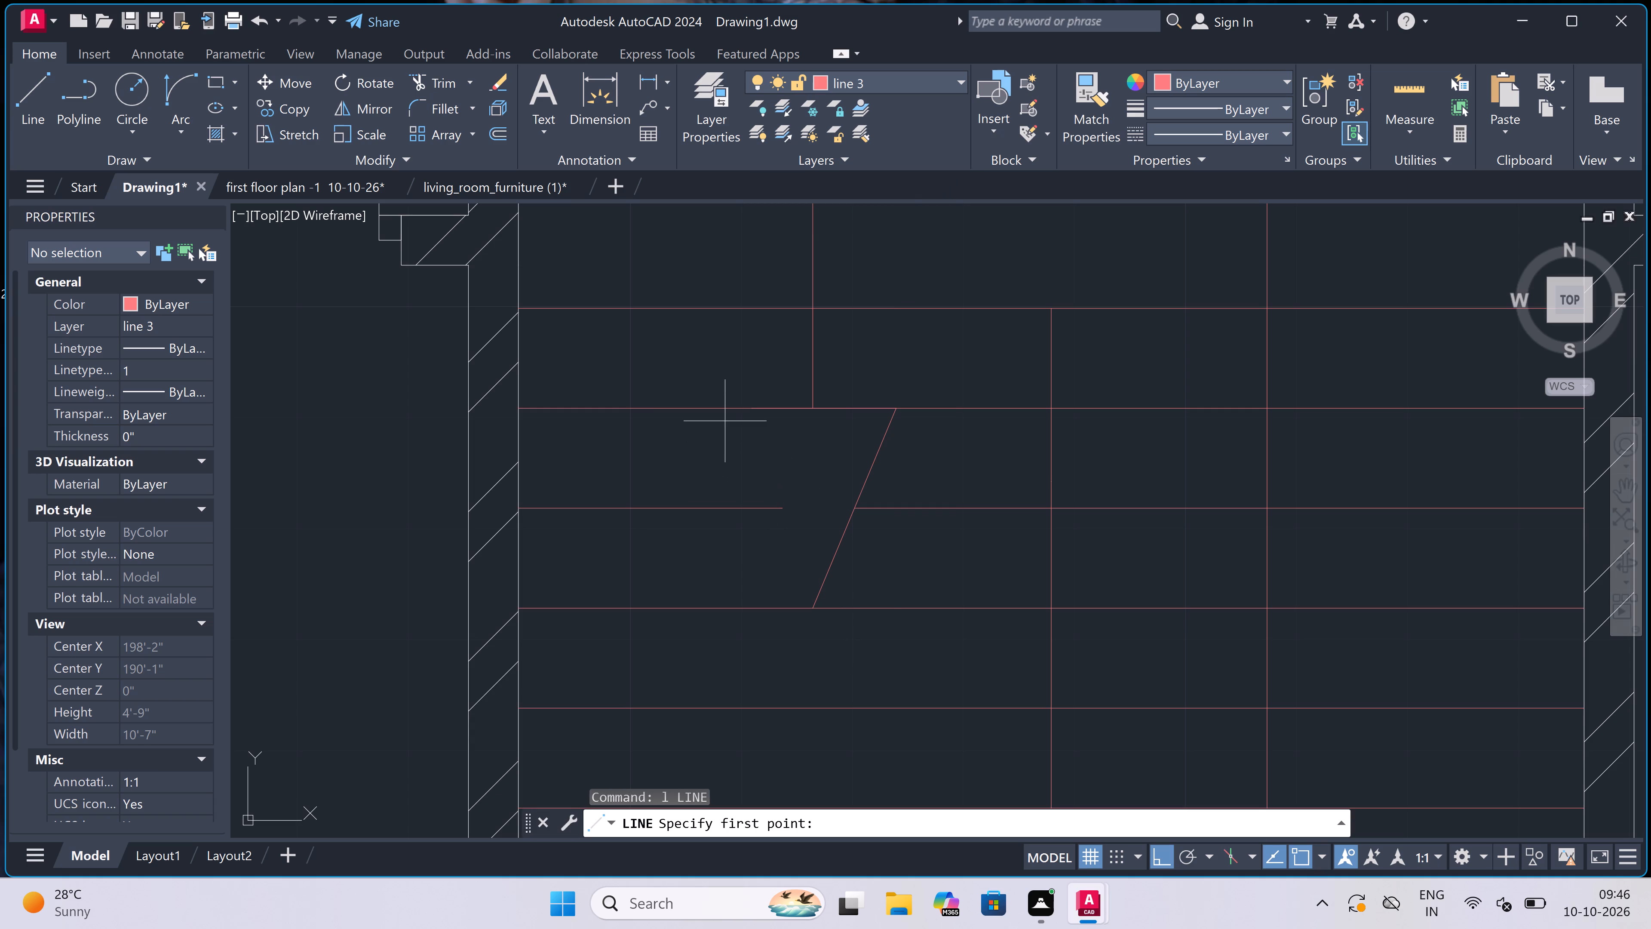
pyautogui.doubleClick(726, 409)
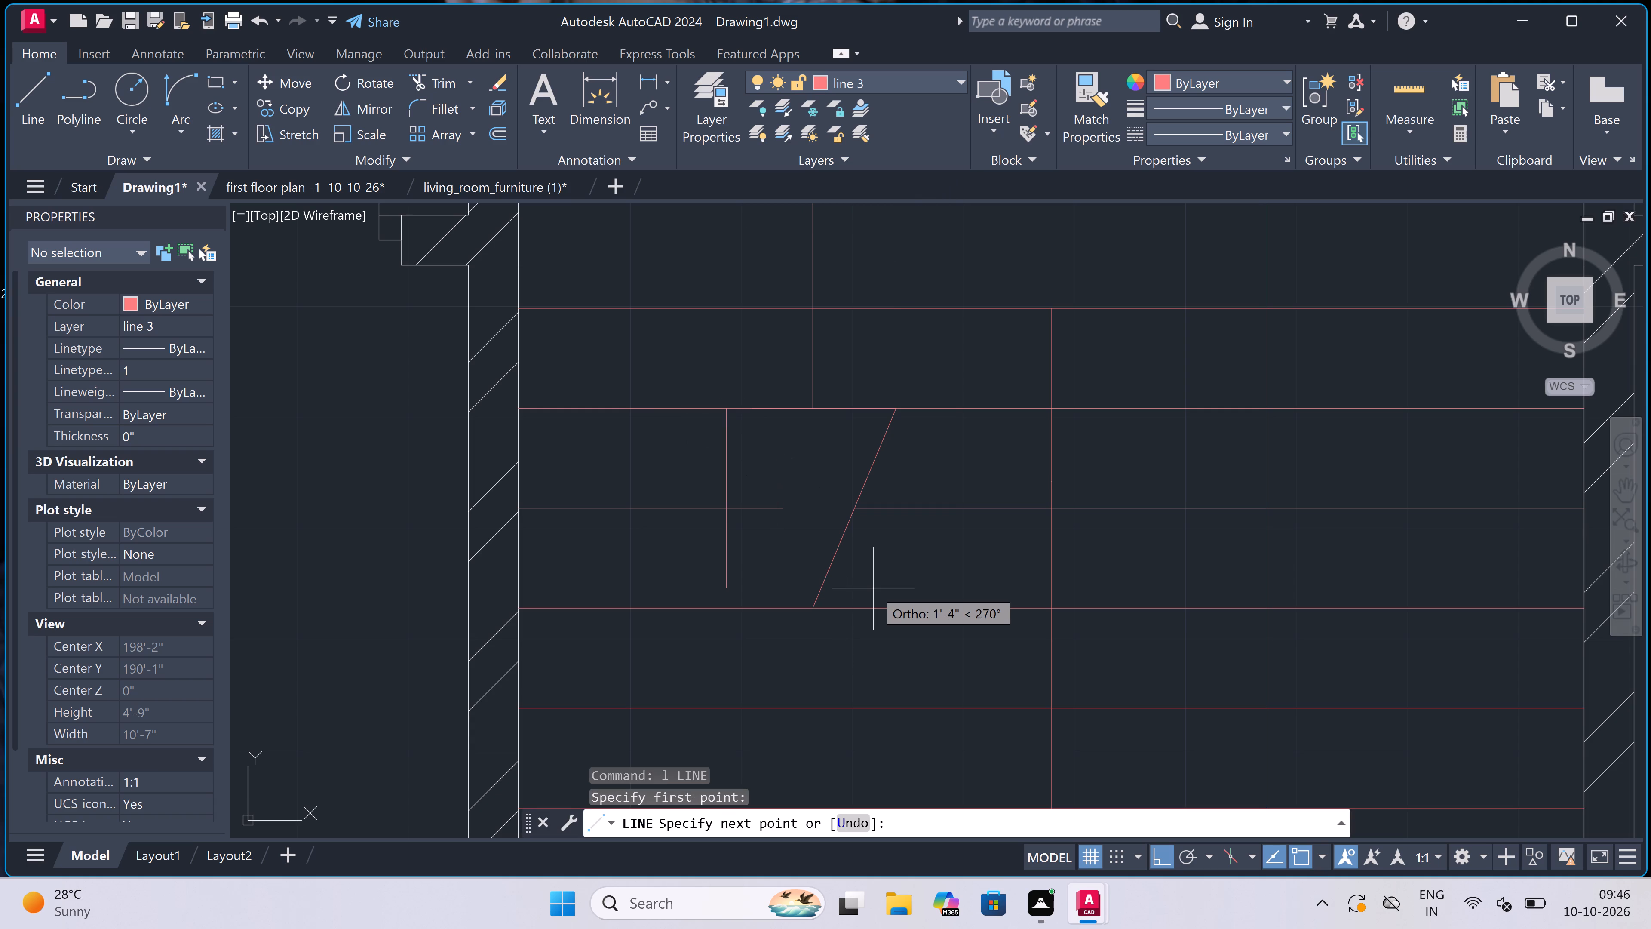
pyautogui.press('F8')
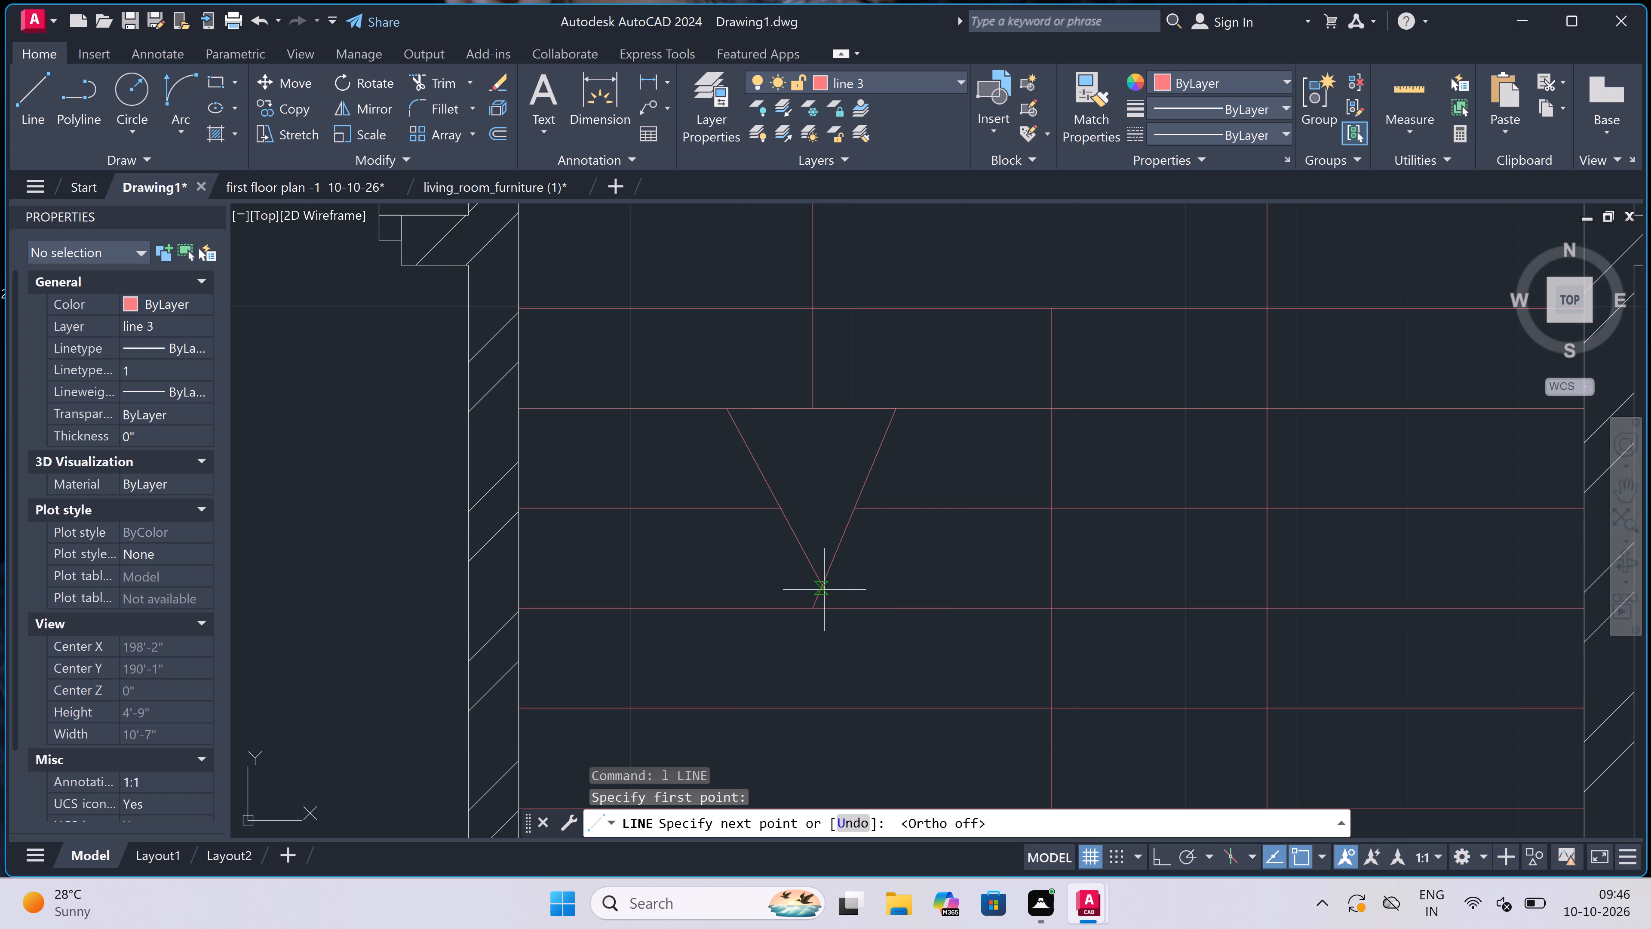
pyautogui.scroll(1, 830, 606)
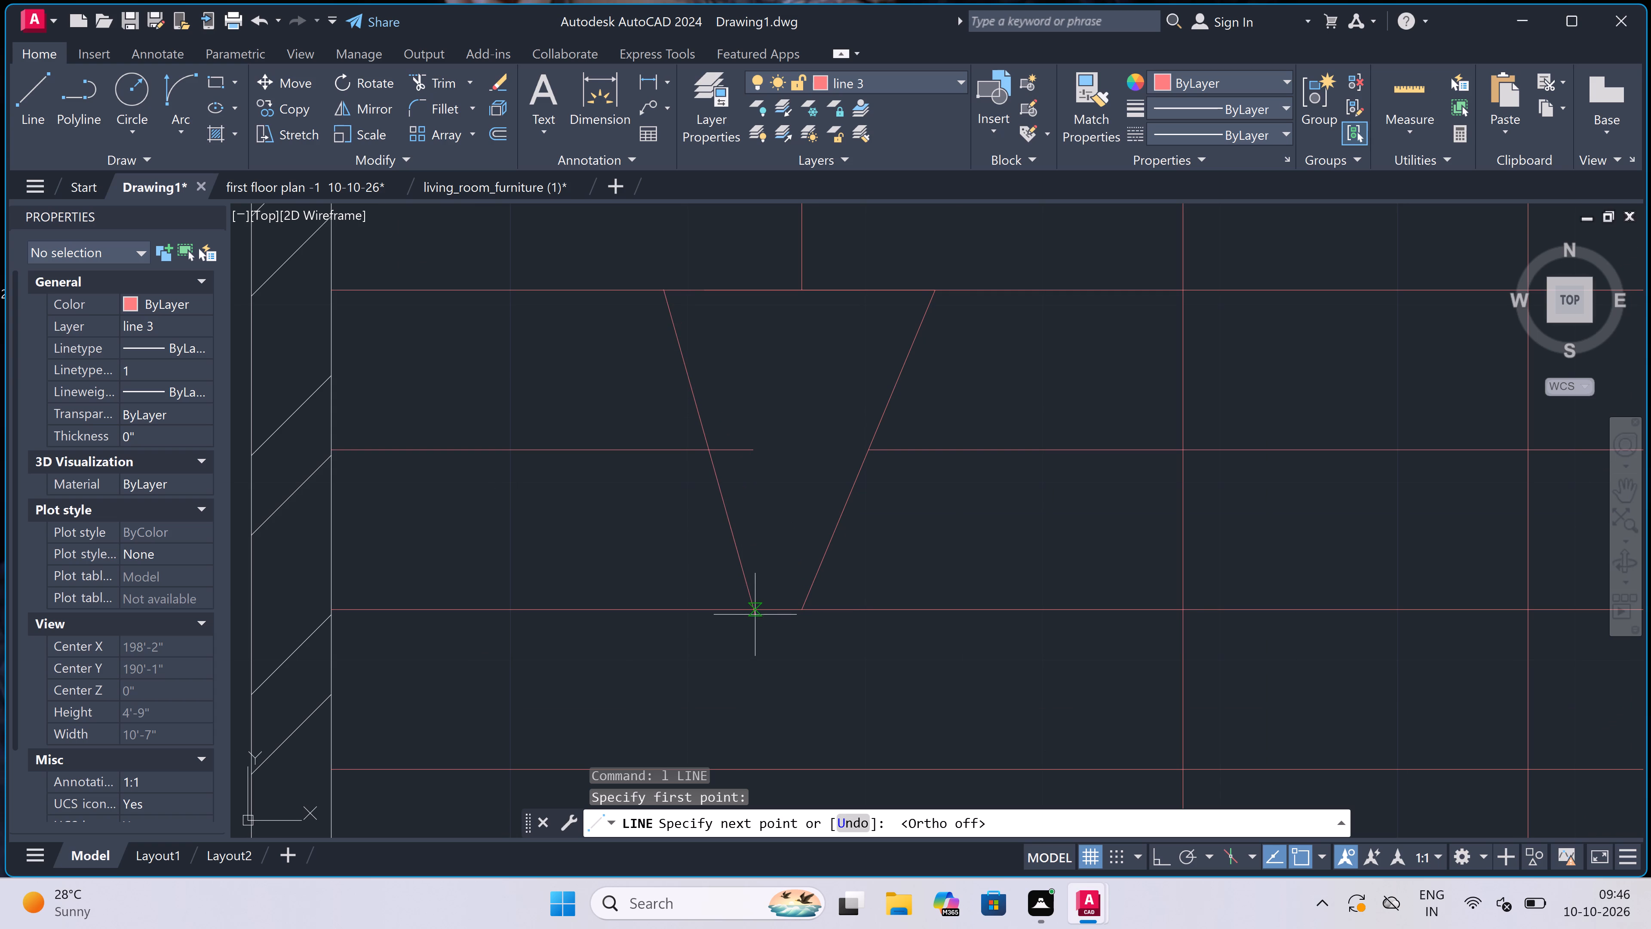
pyautogui.scroll(2, 780, 603)
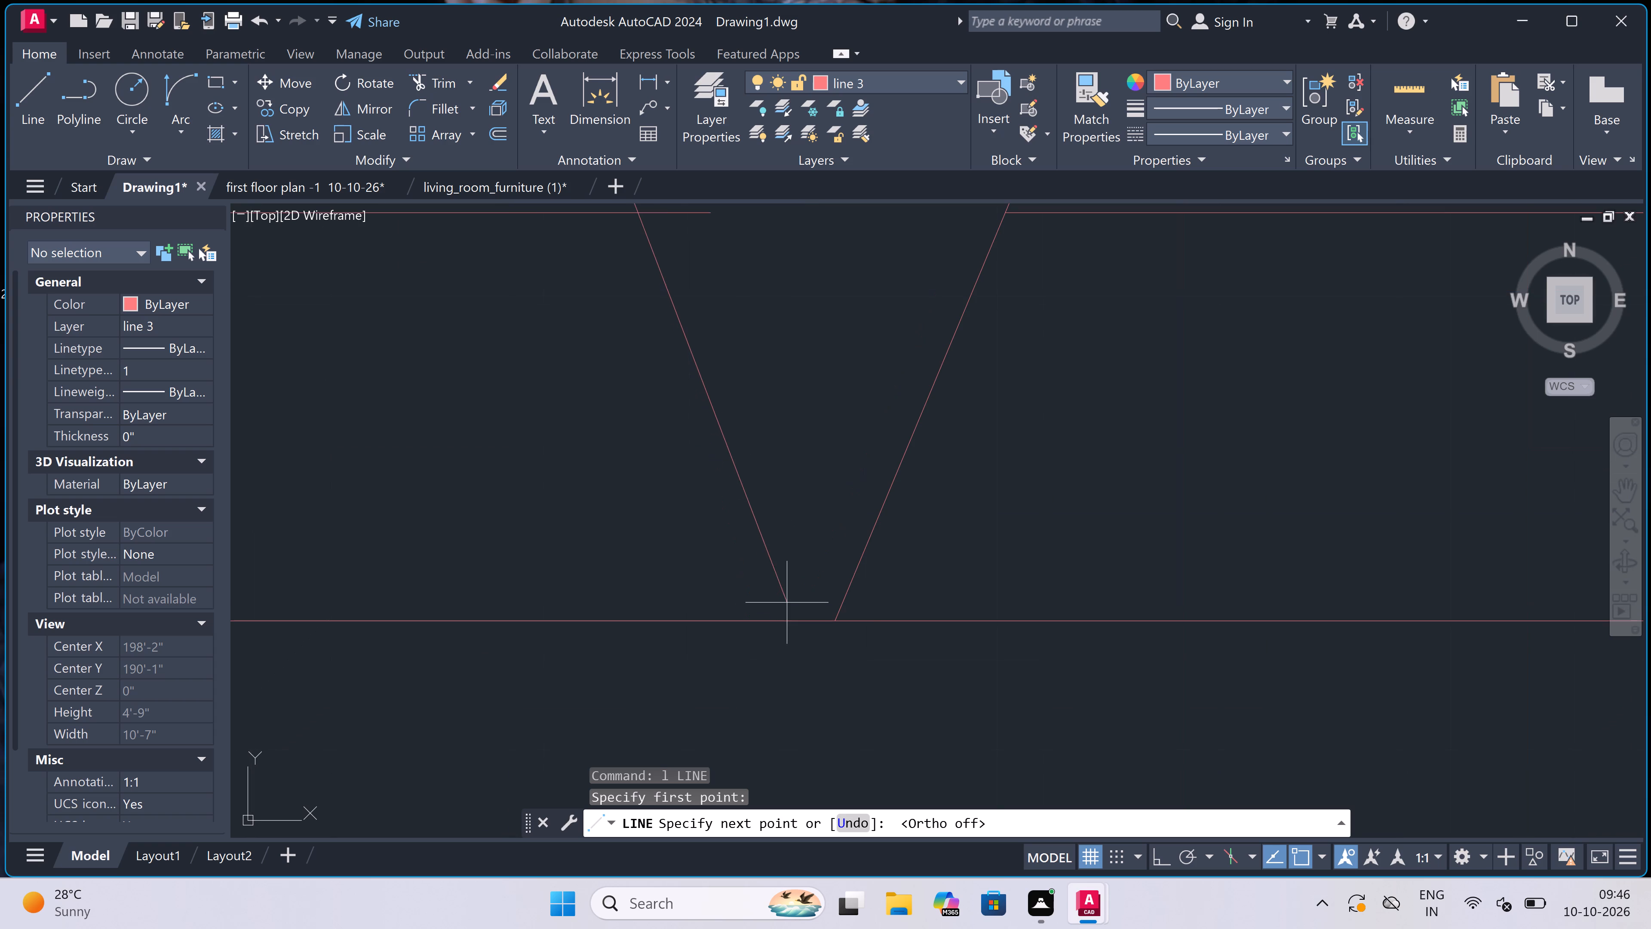
pyautogui.scroll(1, 833, 622)
pyautogui.click(833, 622)
pyautogui.scroll(-3, 804, 682)
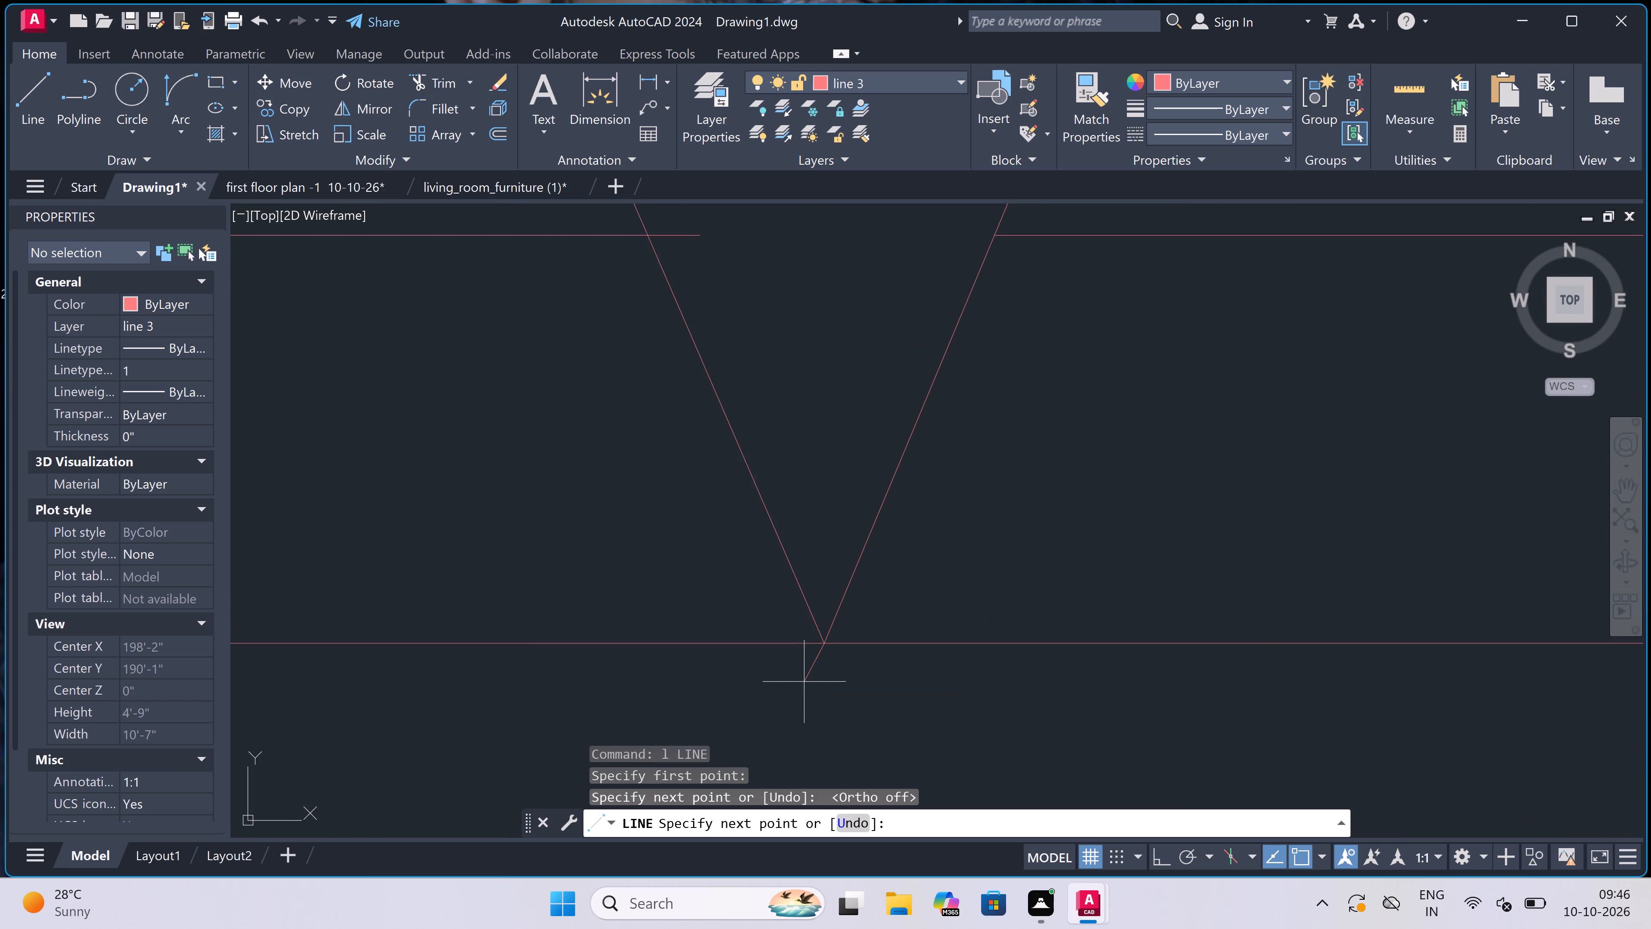
pyautogui.press('Escape')
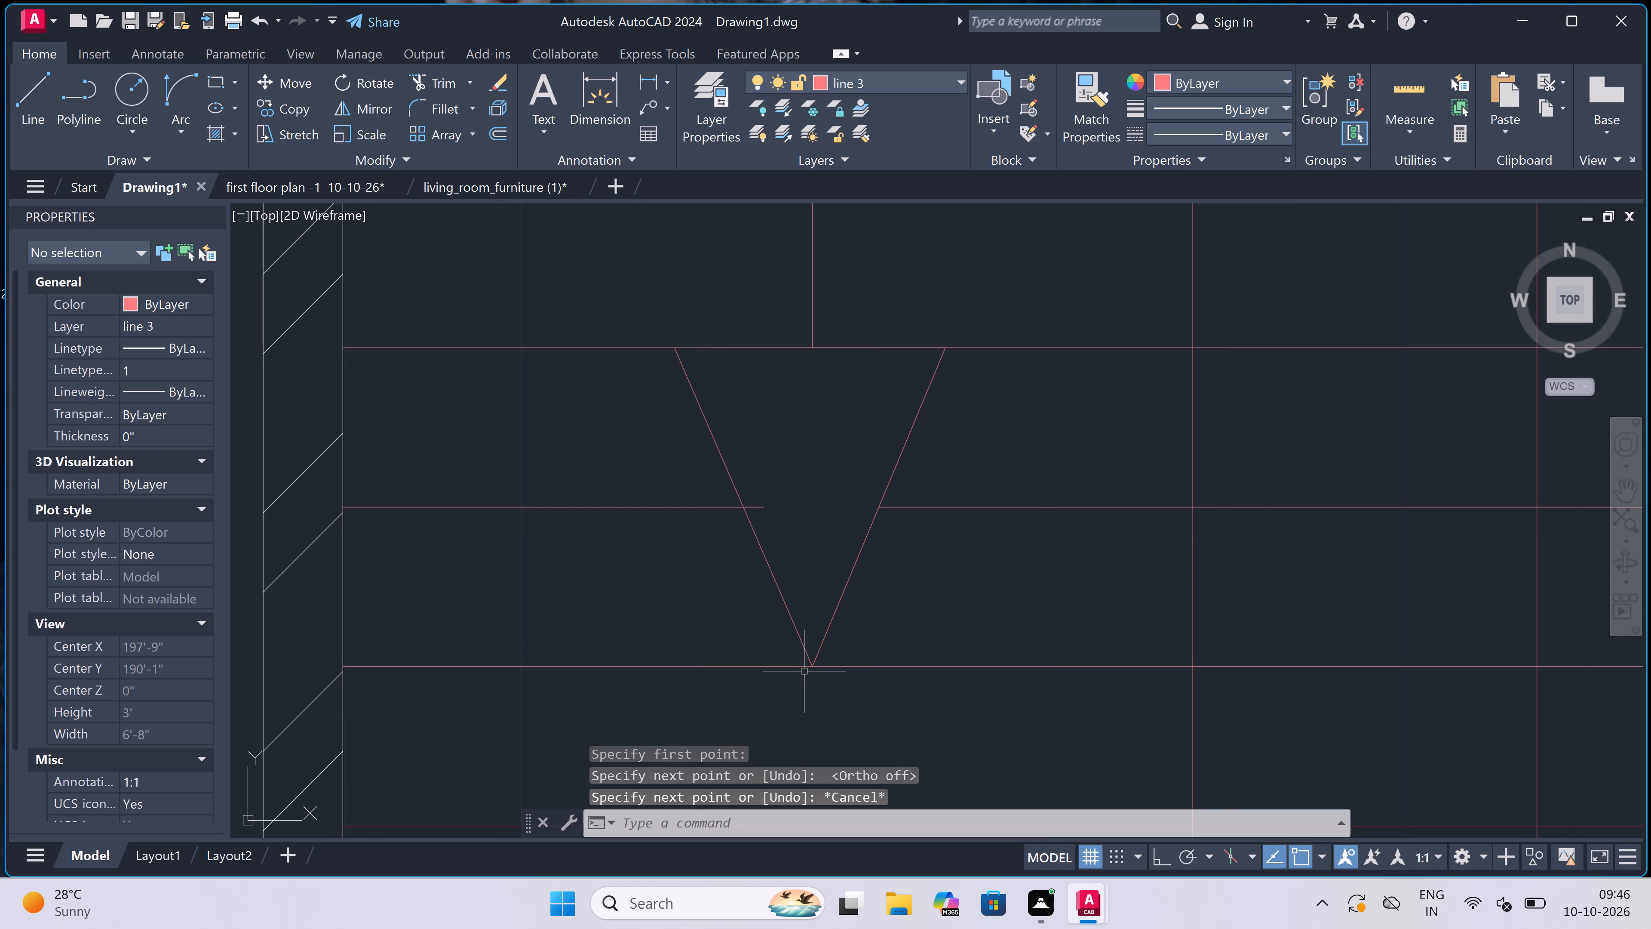
# Trim the short piece of the middle tread line that projects inside the arrowhead past its left slanted edge.
pyautogui.press('t')
pyautogui.press('r')
pyautogui.press('space')
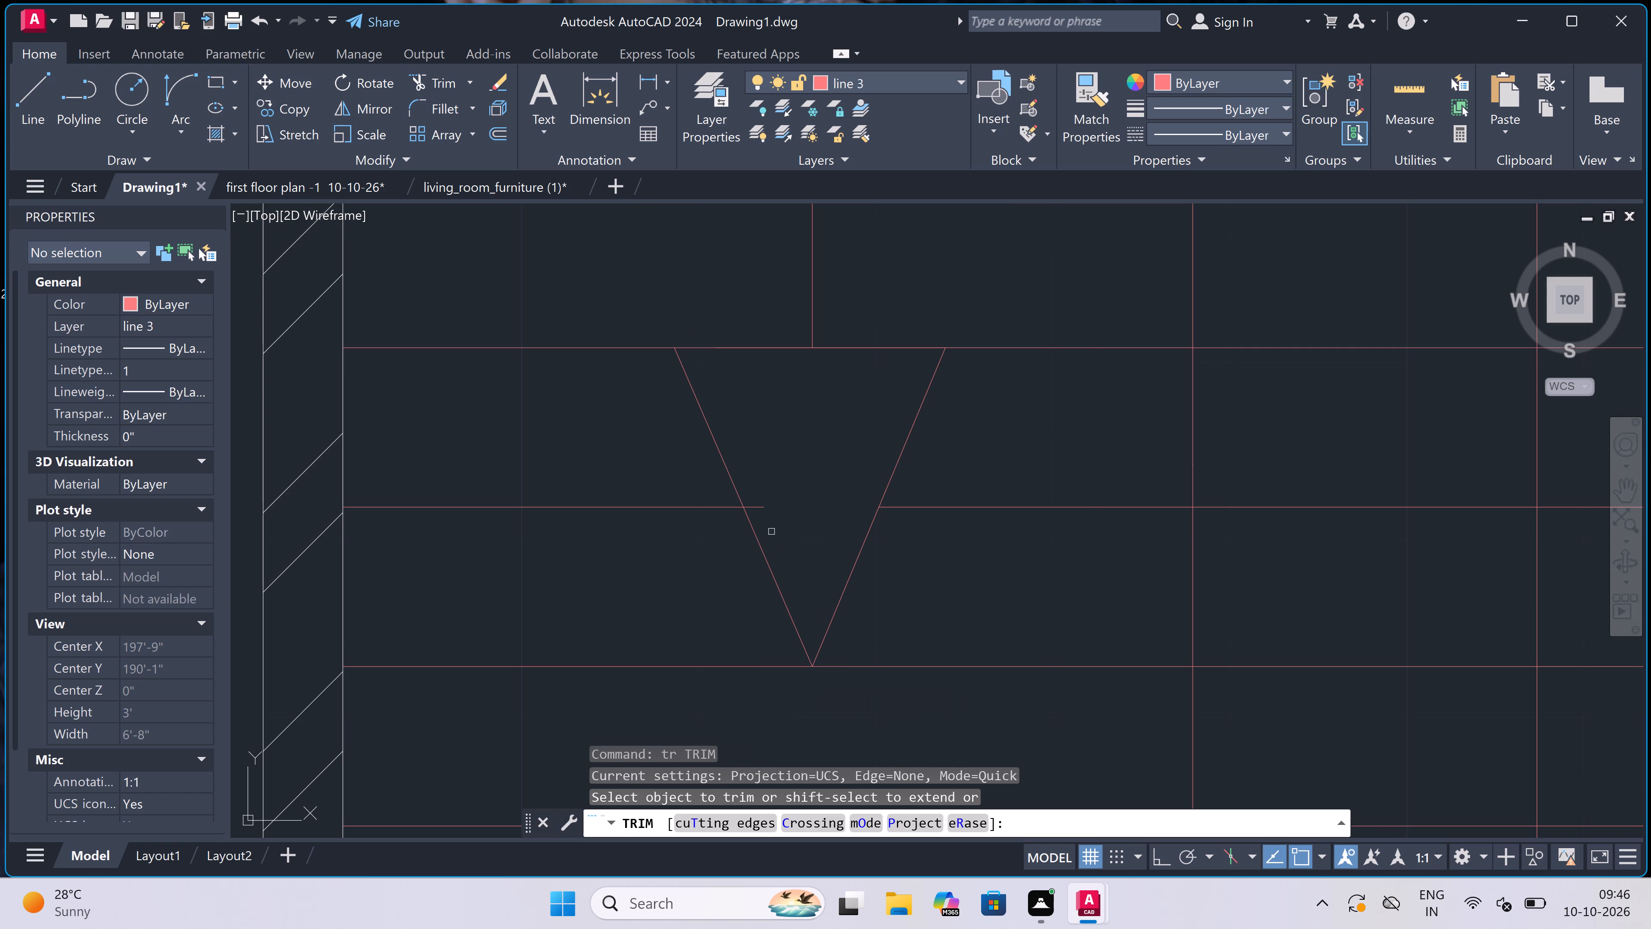
pyautogui.scroll(2, 754, 508)
pyautogui.click(748, 498)
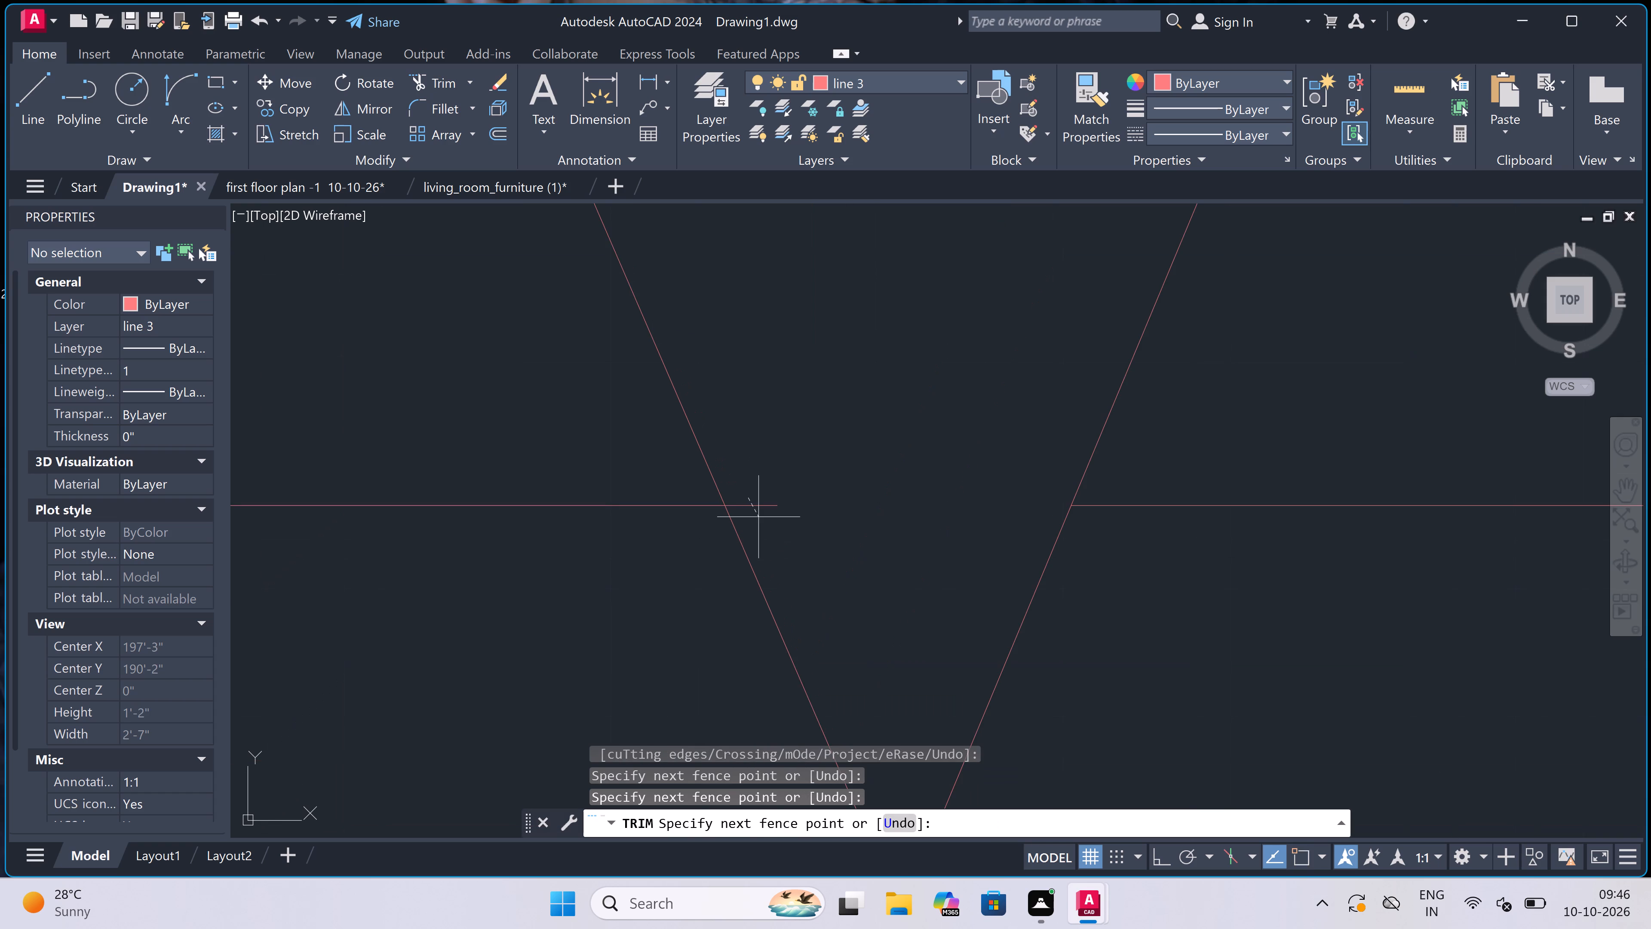
pyautogui.click(774, 540)
pyautogui.press('Escape')
# Review the staircase arrow, the lift and the overall first floor plan.
pyautogui.scroll(-6, 774, 540)
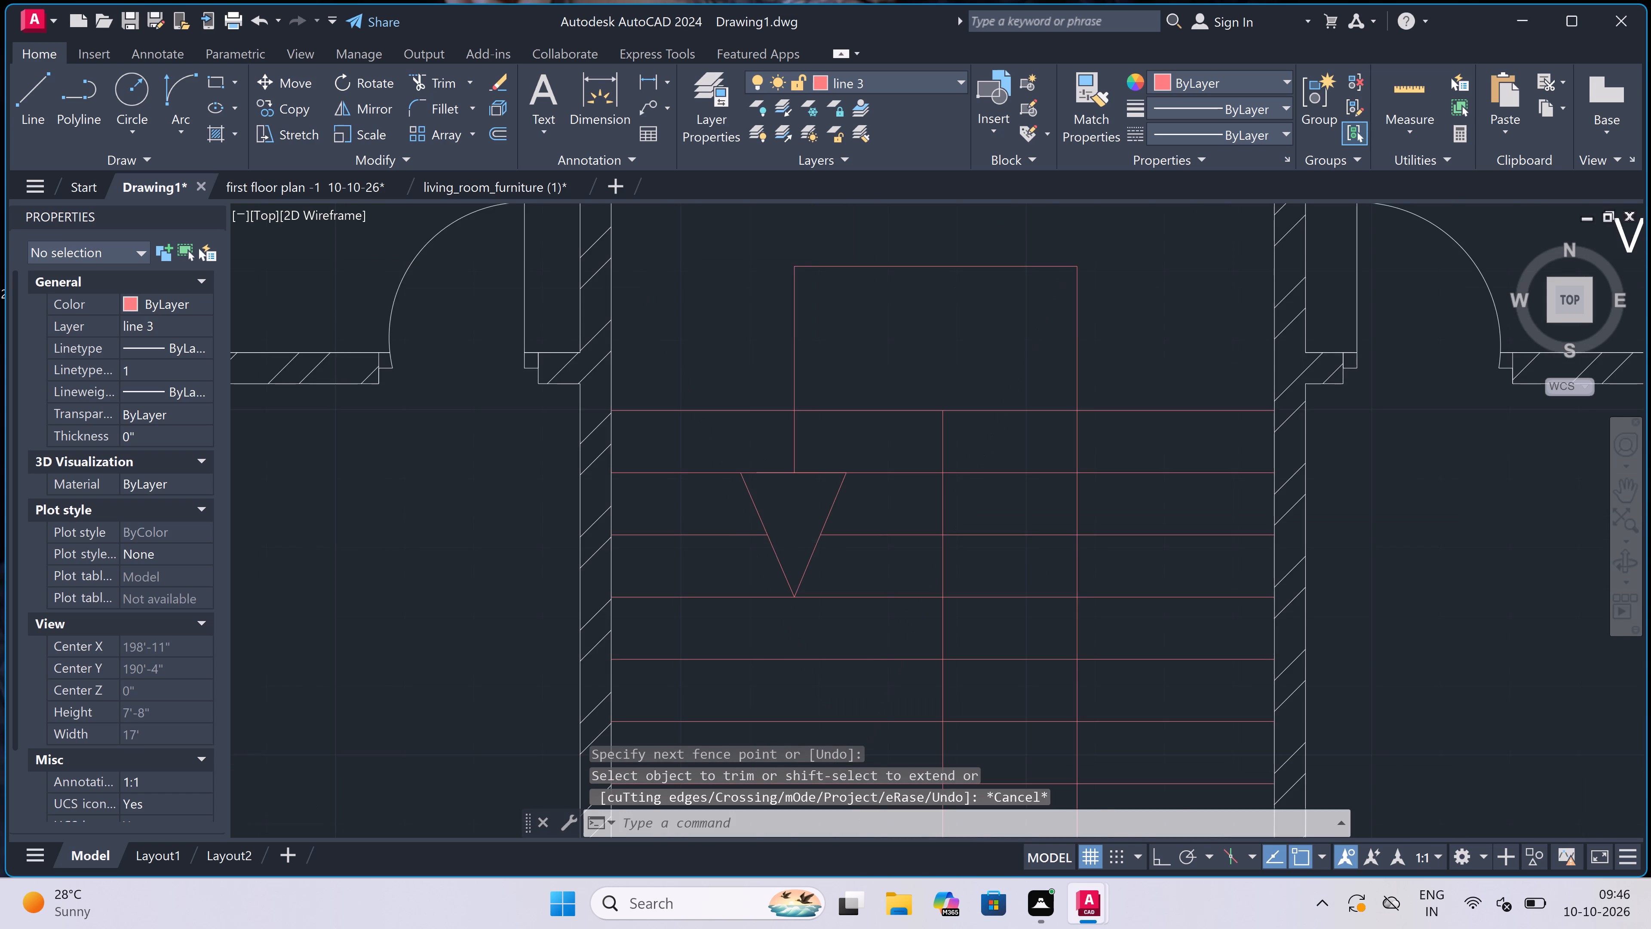
pyautogui.scroll(-5, 775, 540)
pyautogui.scroll(3, 804, 611)
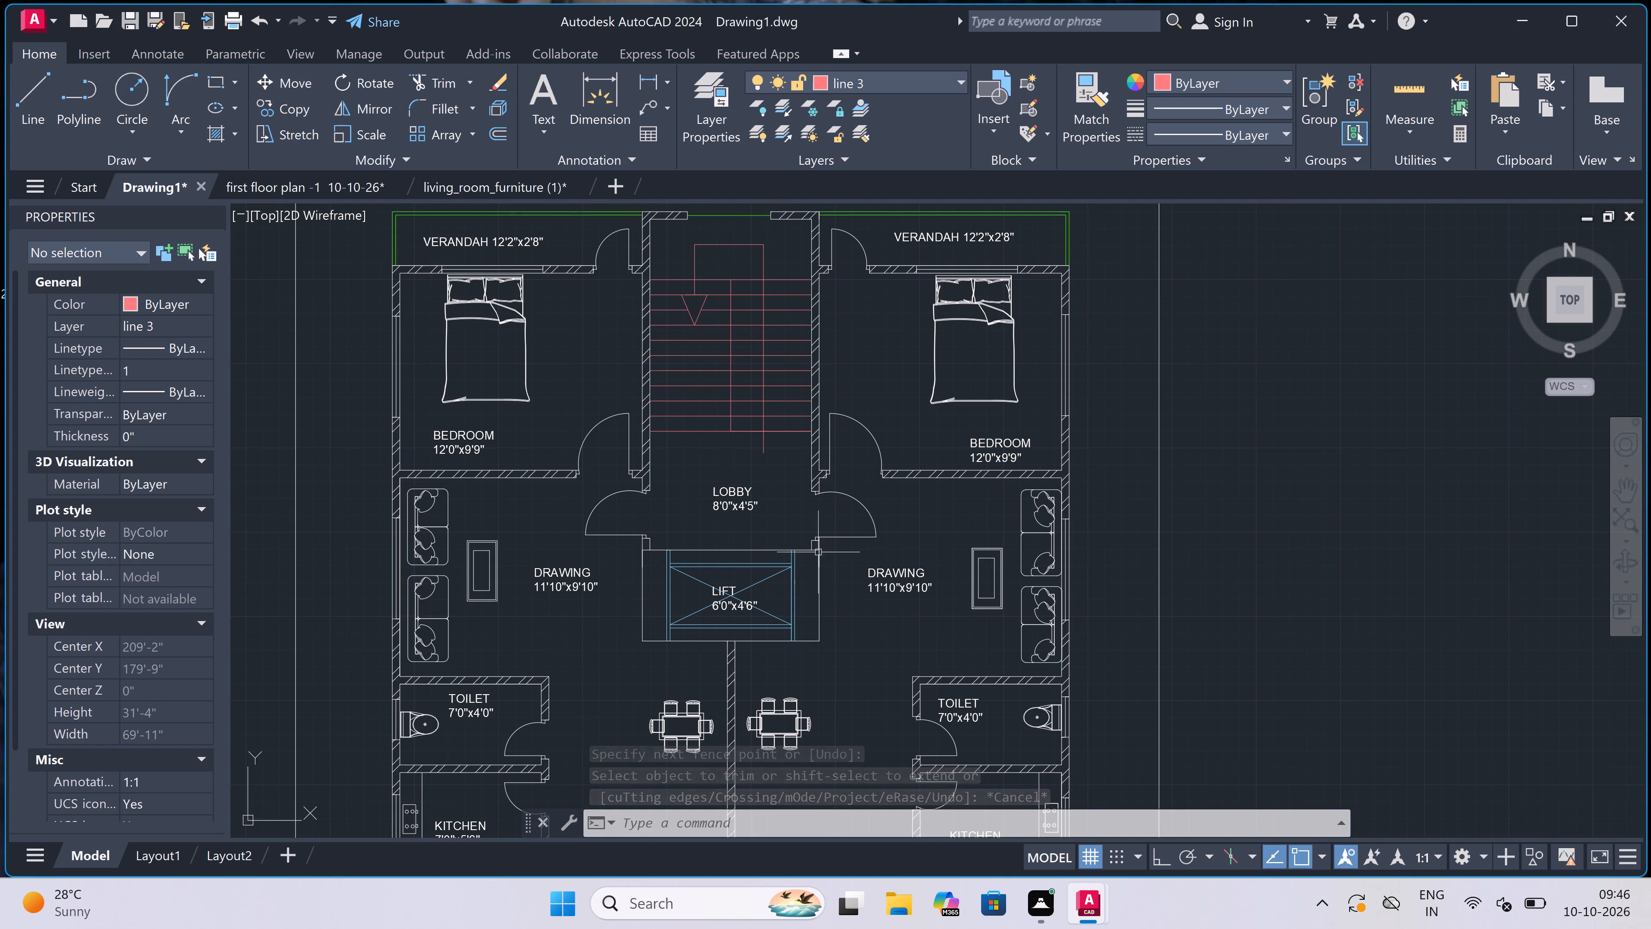
pyautogui.scroll(-2, 835, 420)
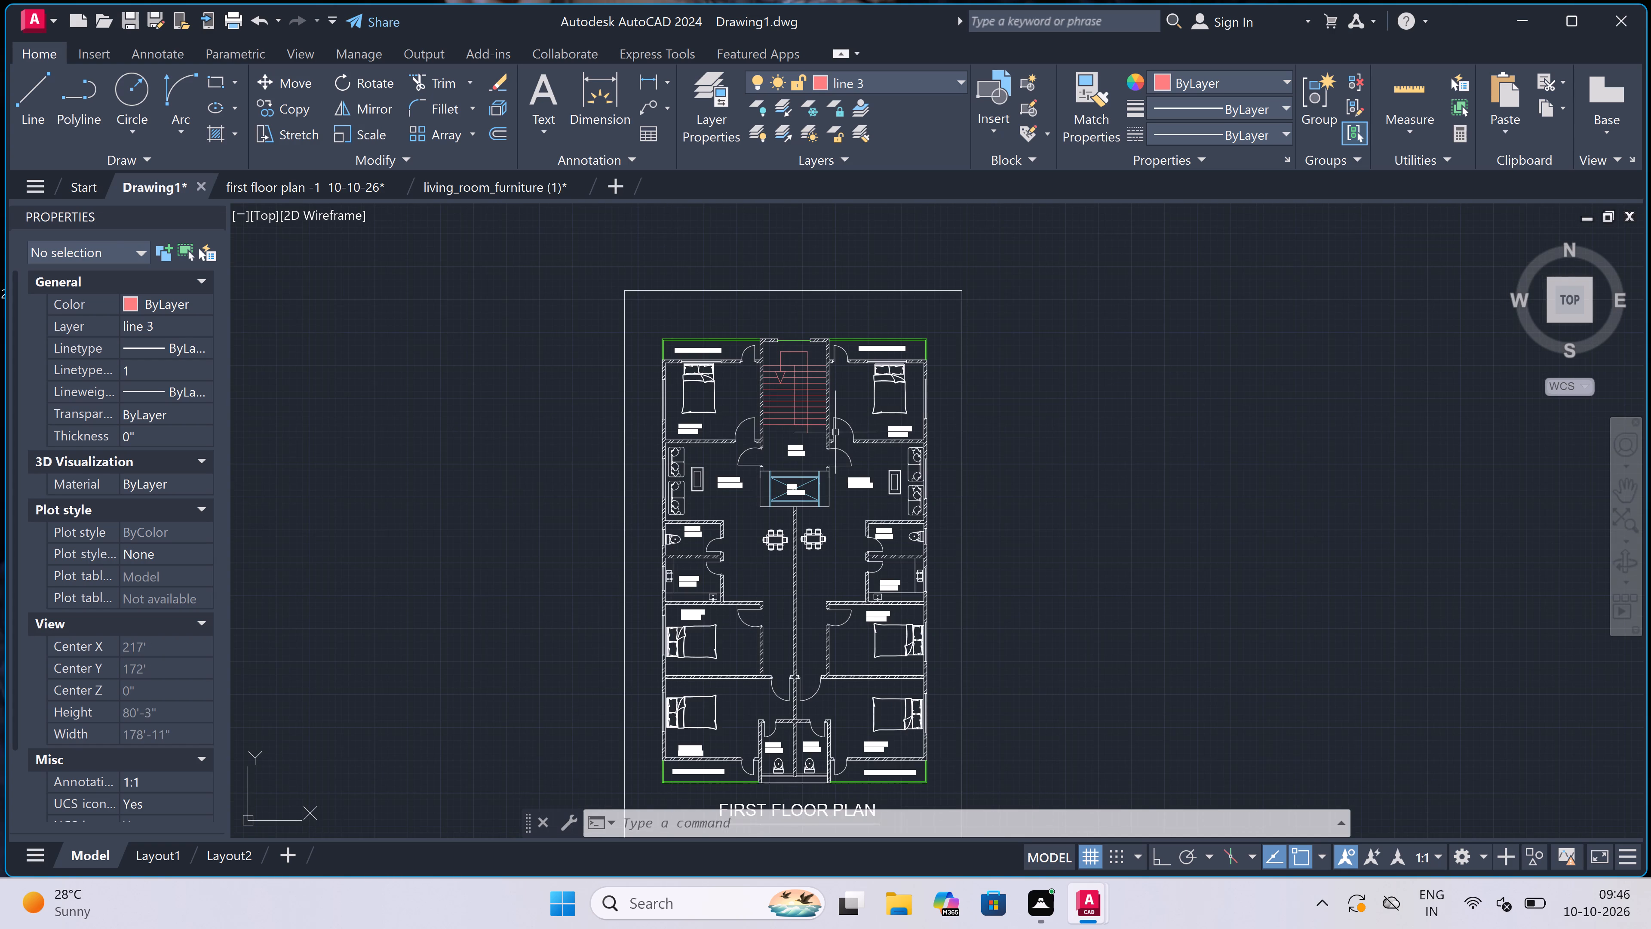
pyautogui.scroll(-1, 803, 505)
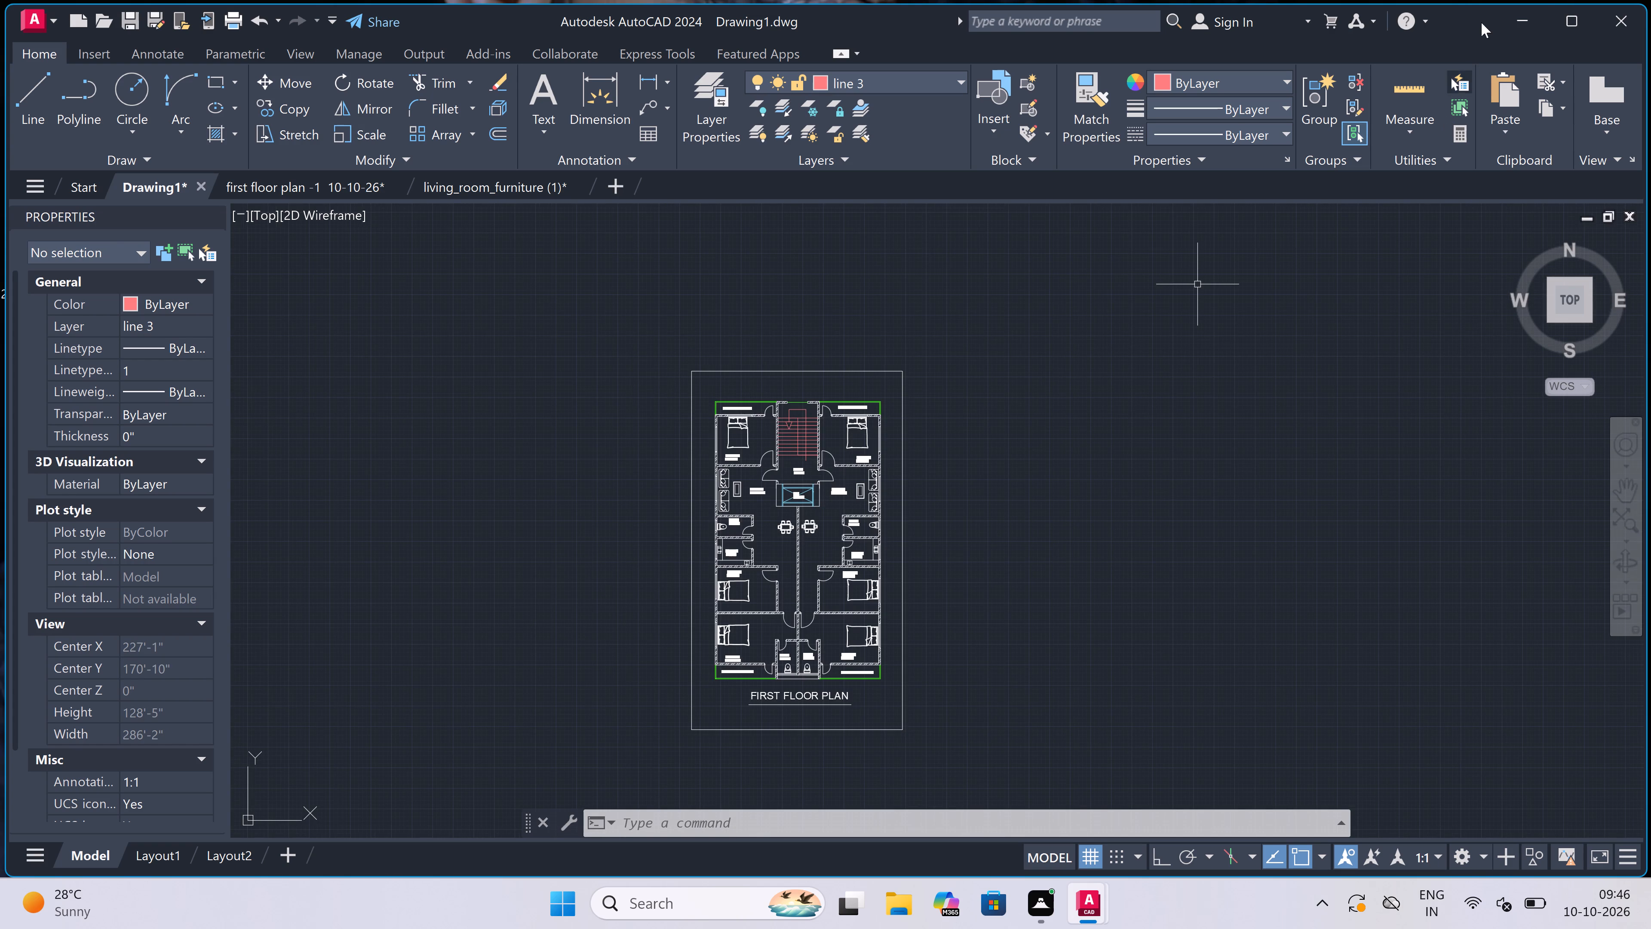
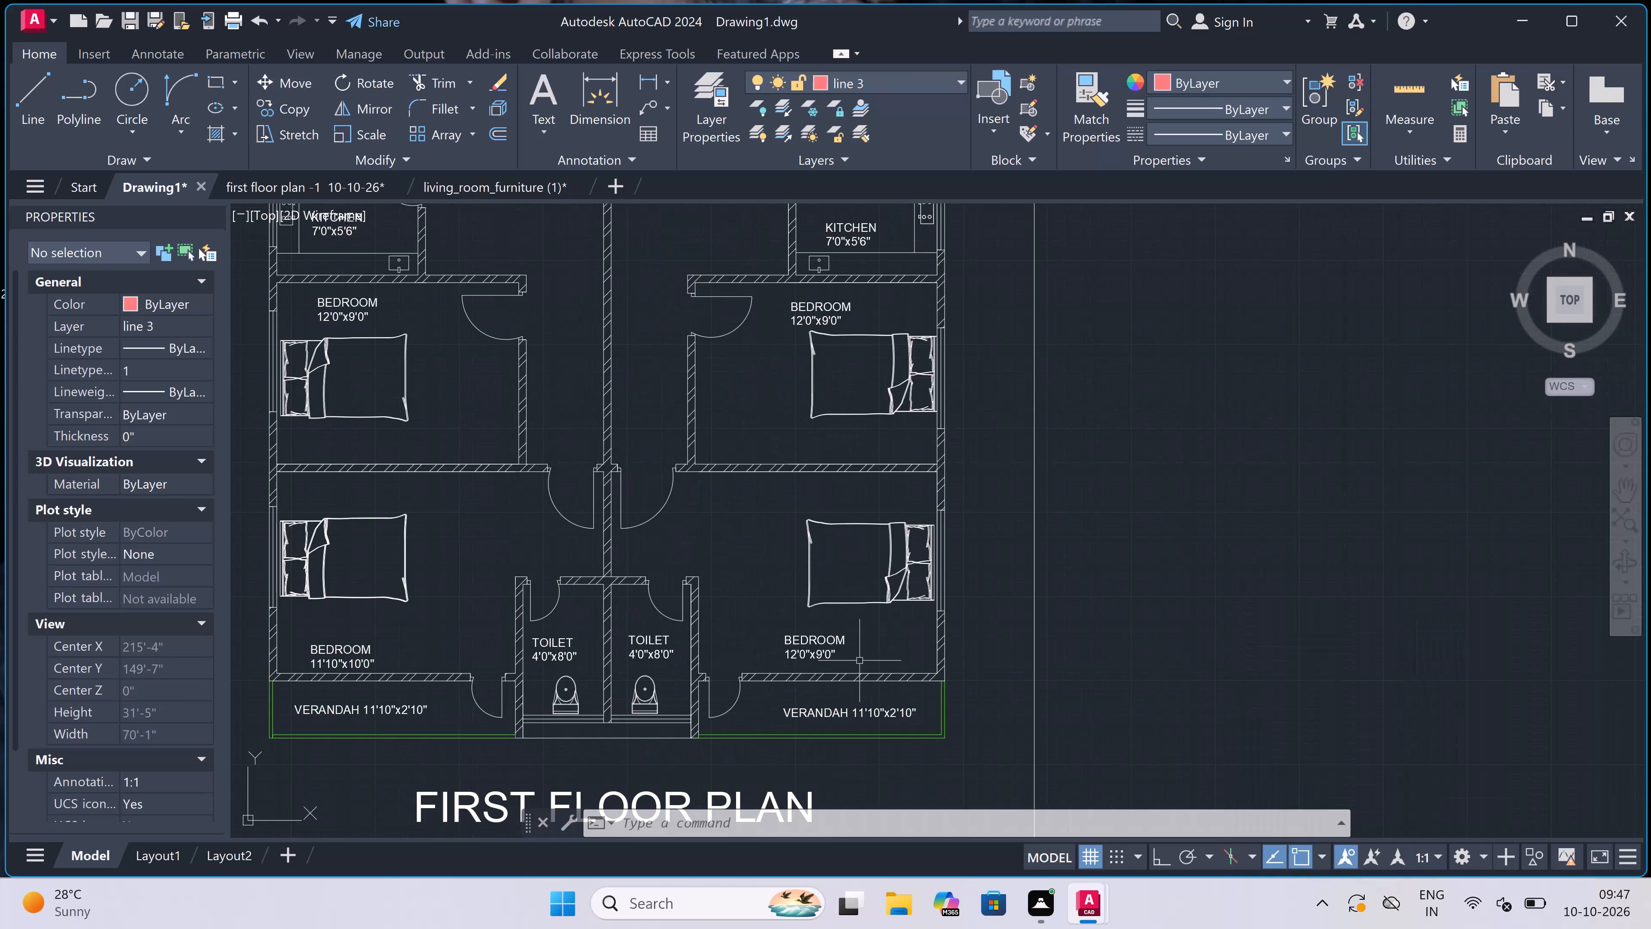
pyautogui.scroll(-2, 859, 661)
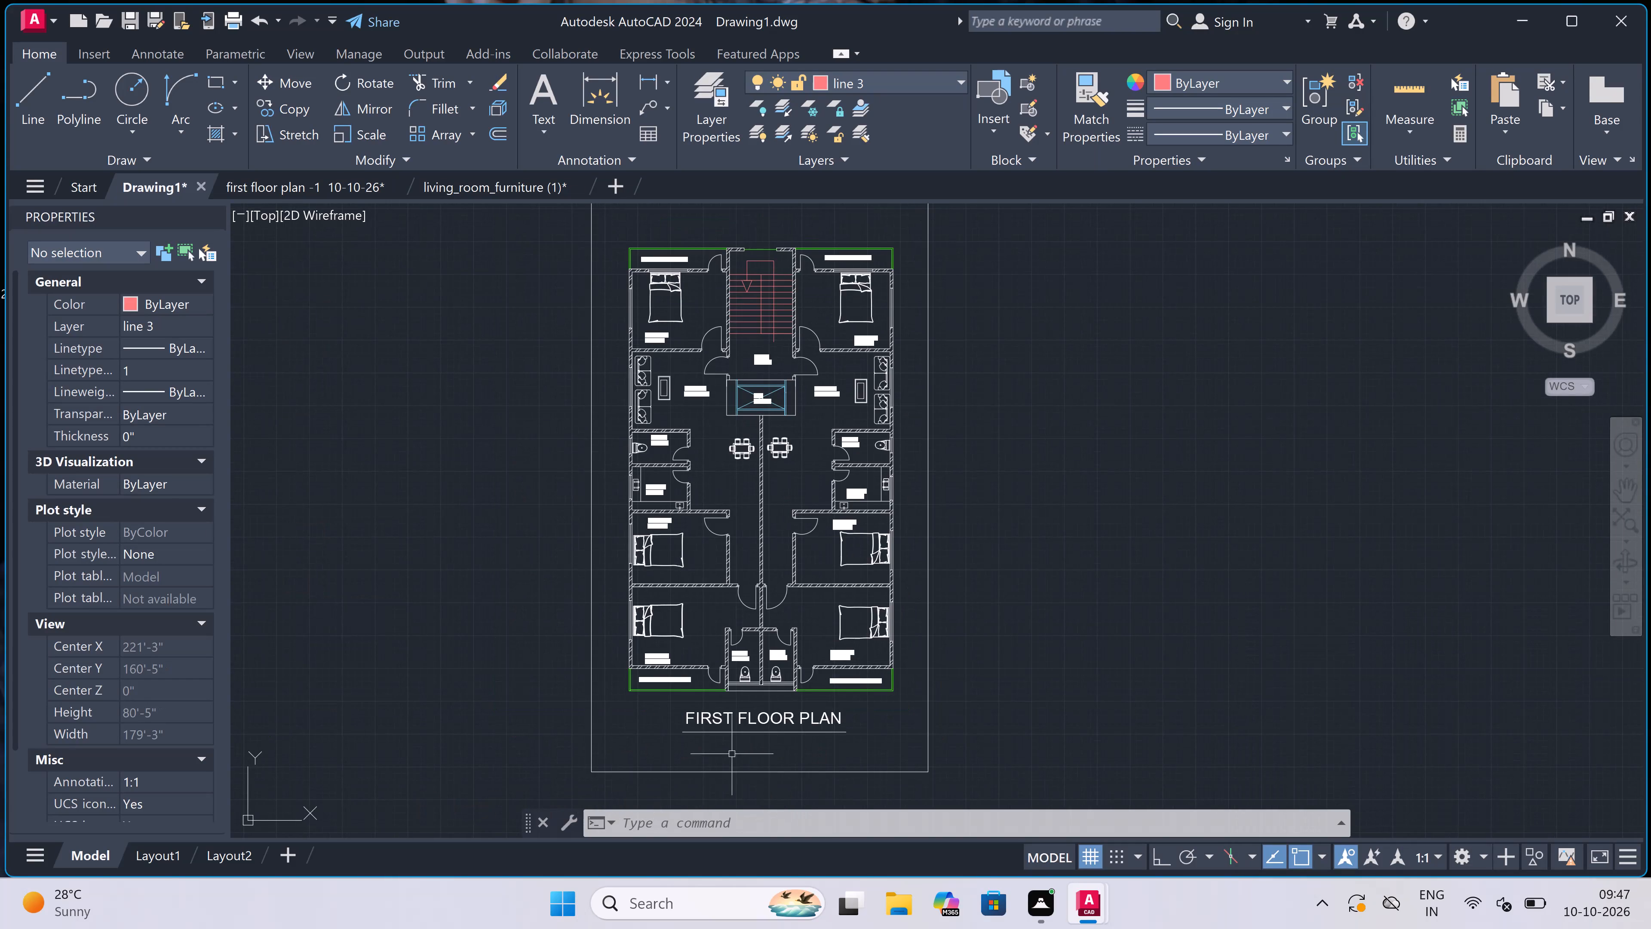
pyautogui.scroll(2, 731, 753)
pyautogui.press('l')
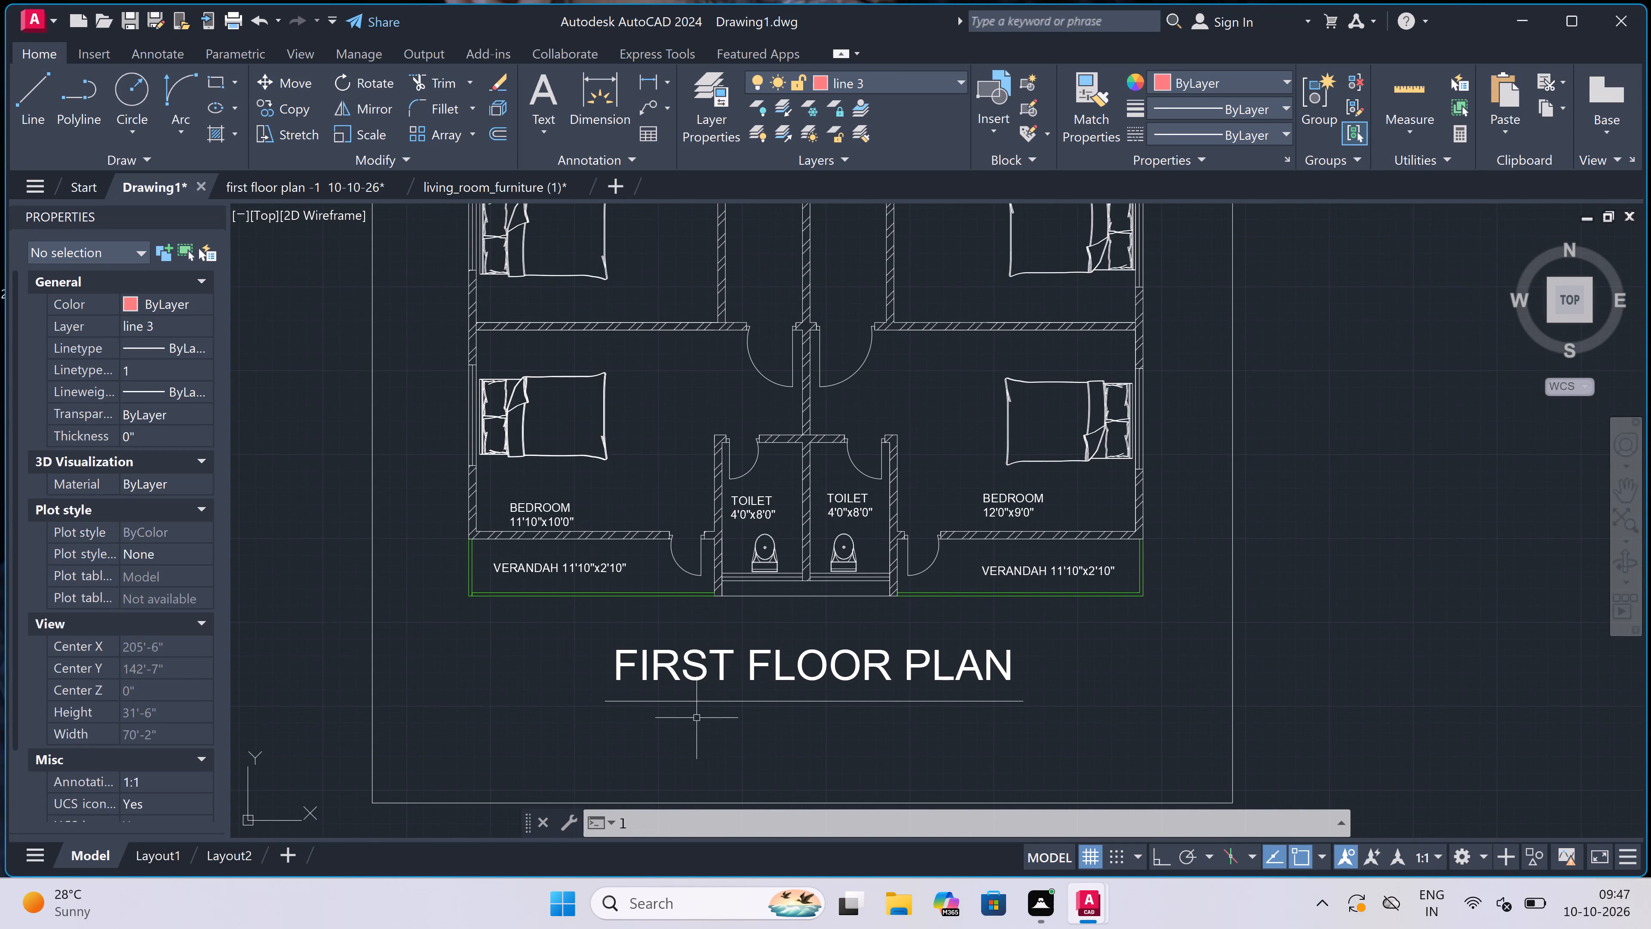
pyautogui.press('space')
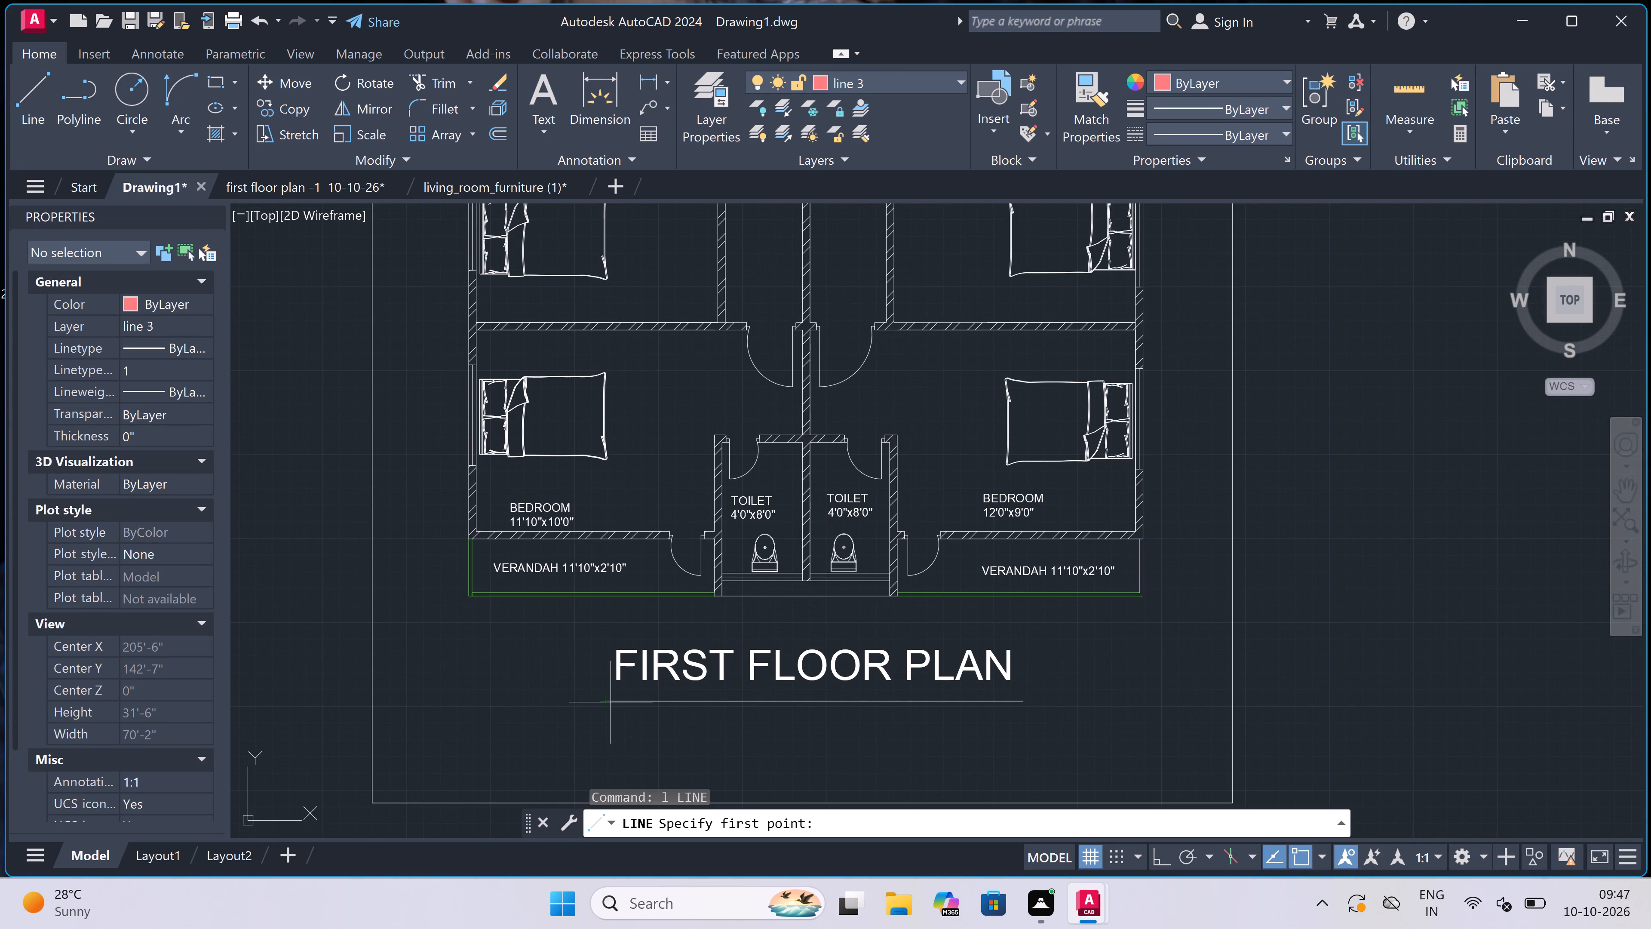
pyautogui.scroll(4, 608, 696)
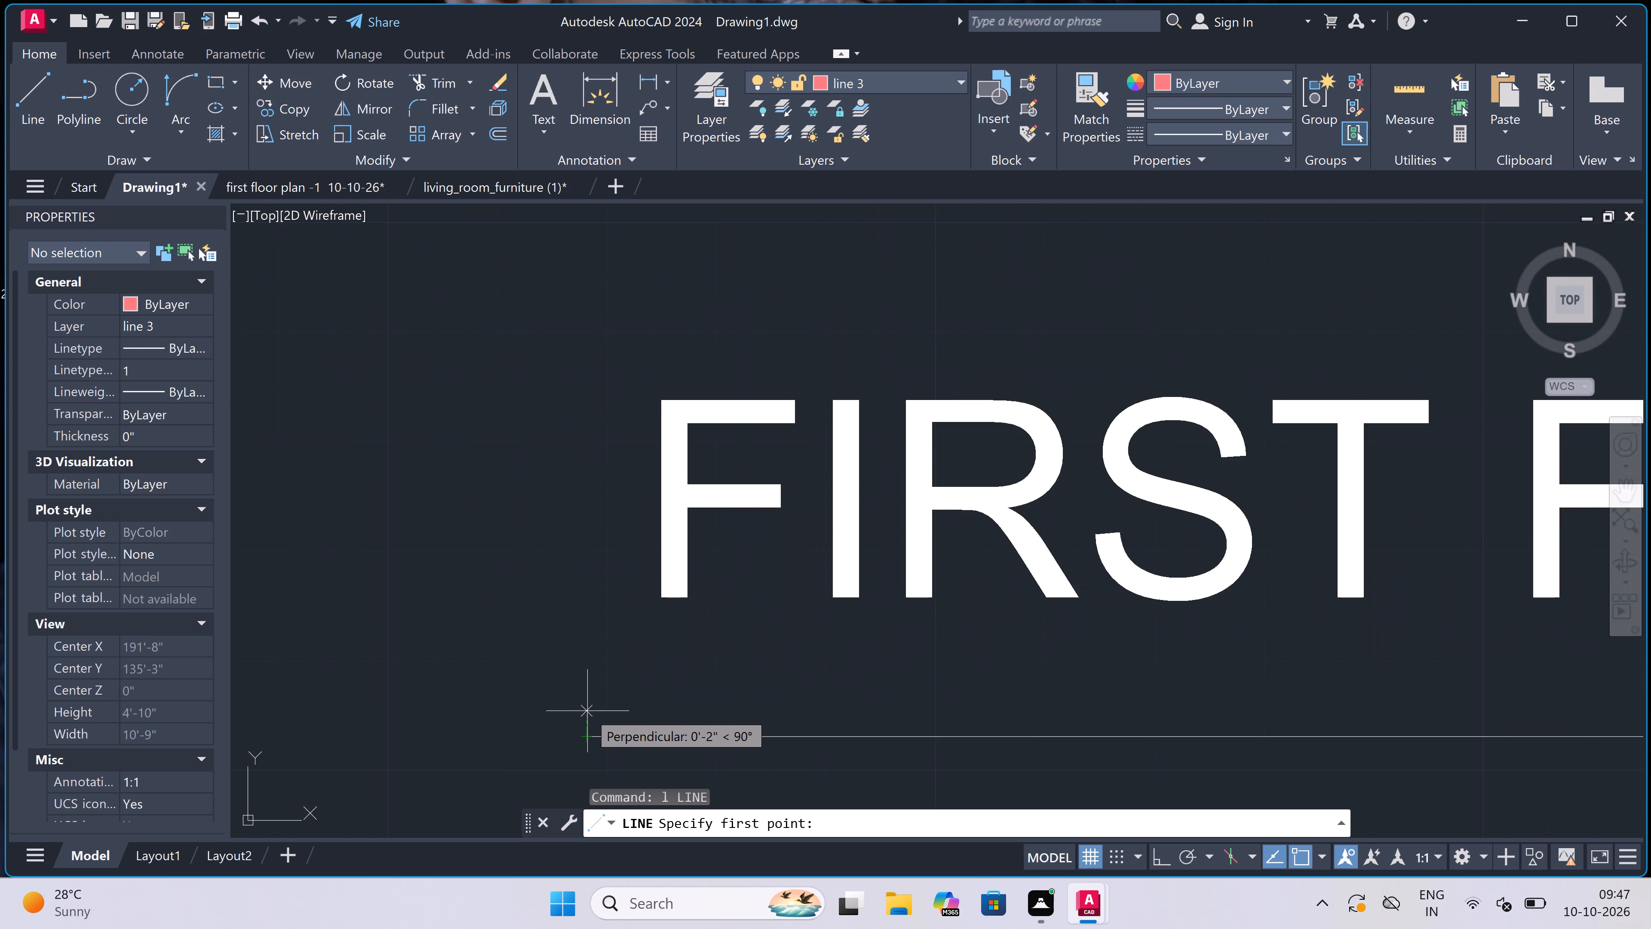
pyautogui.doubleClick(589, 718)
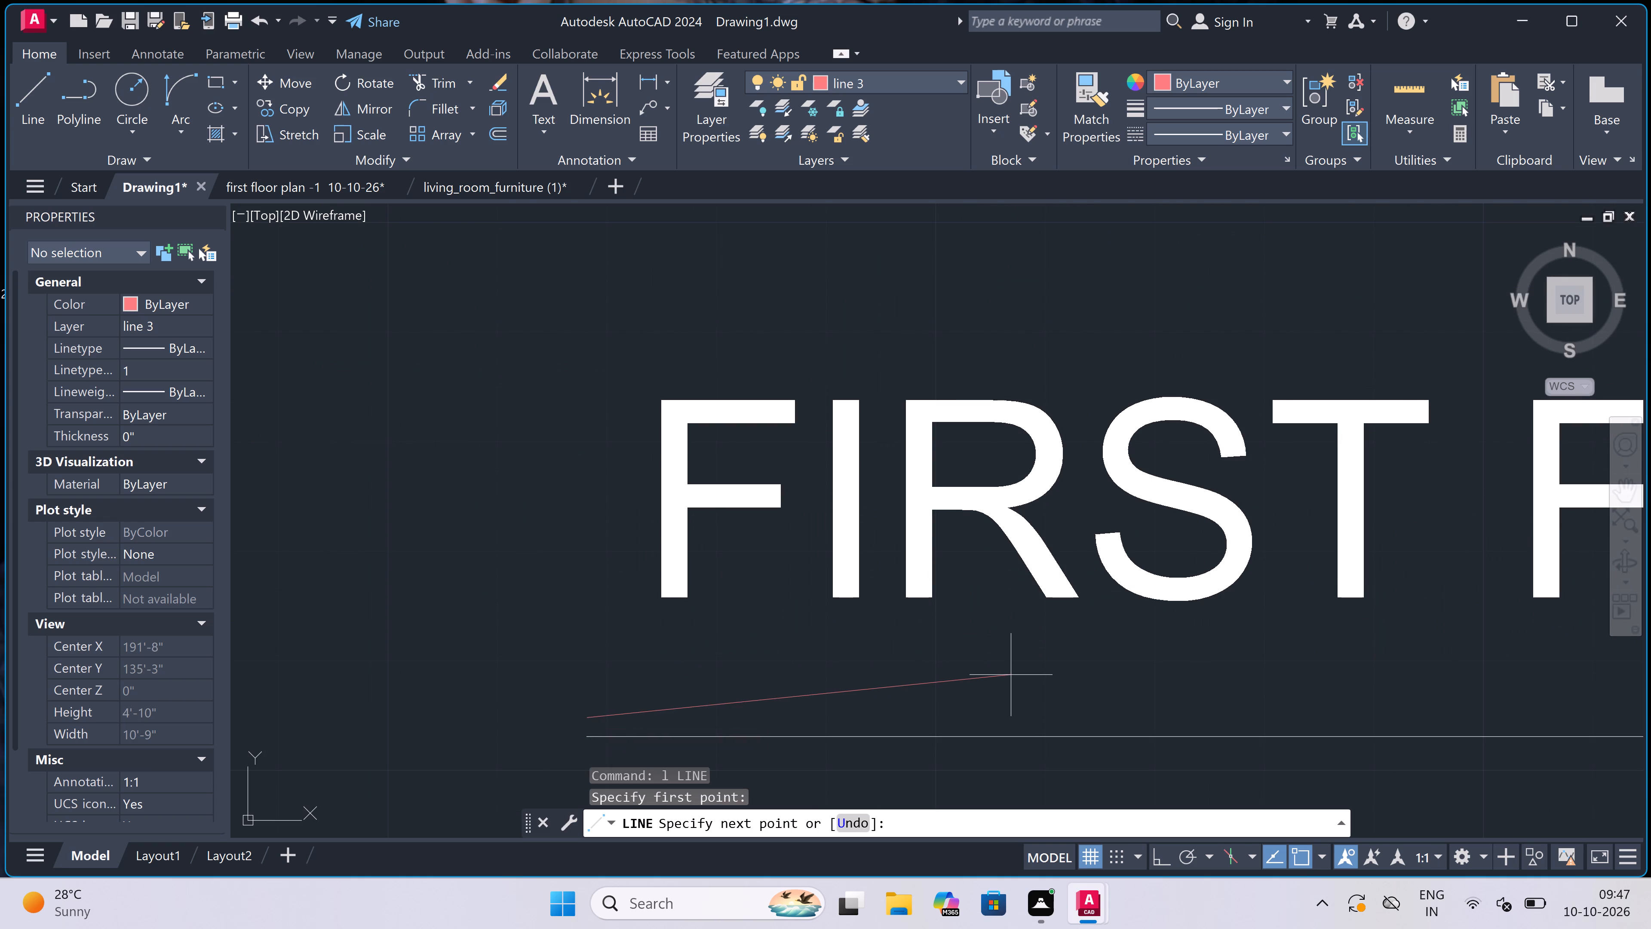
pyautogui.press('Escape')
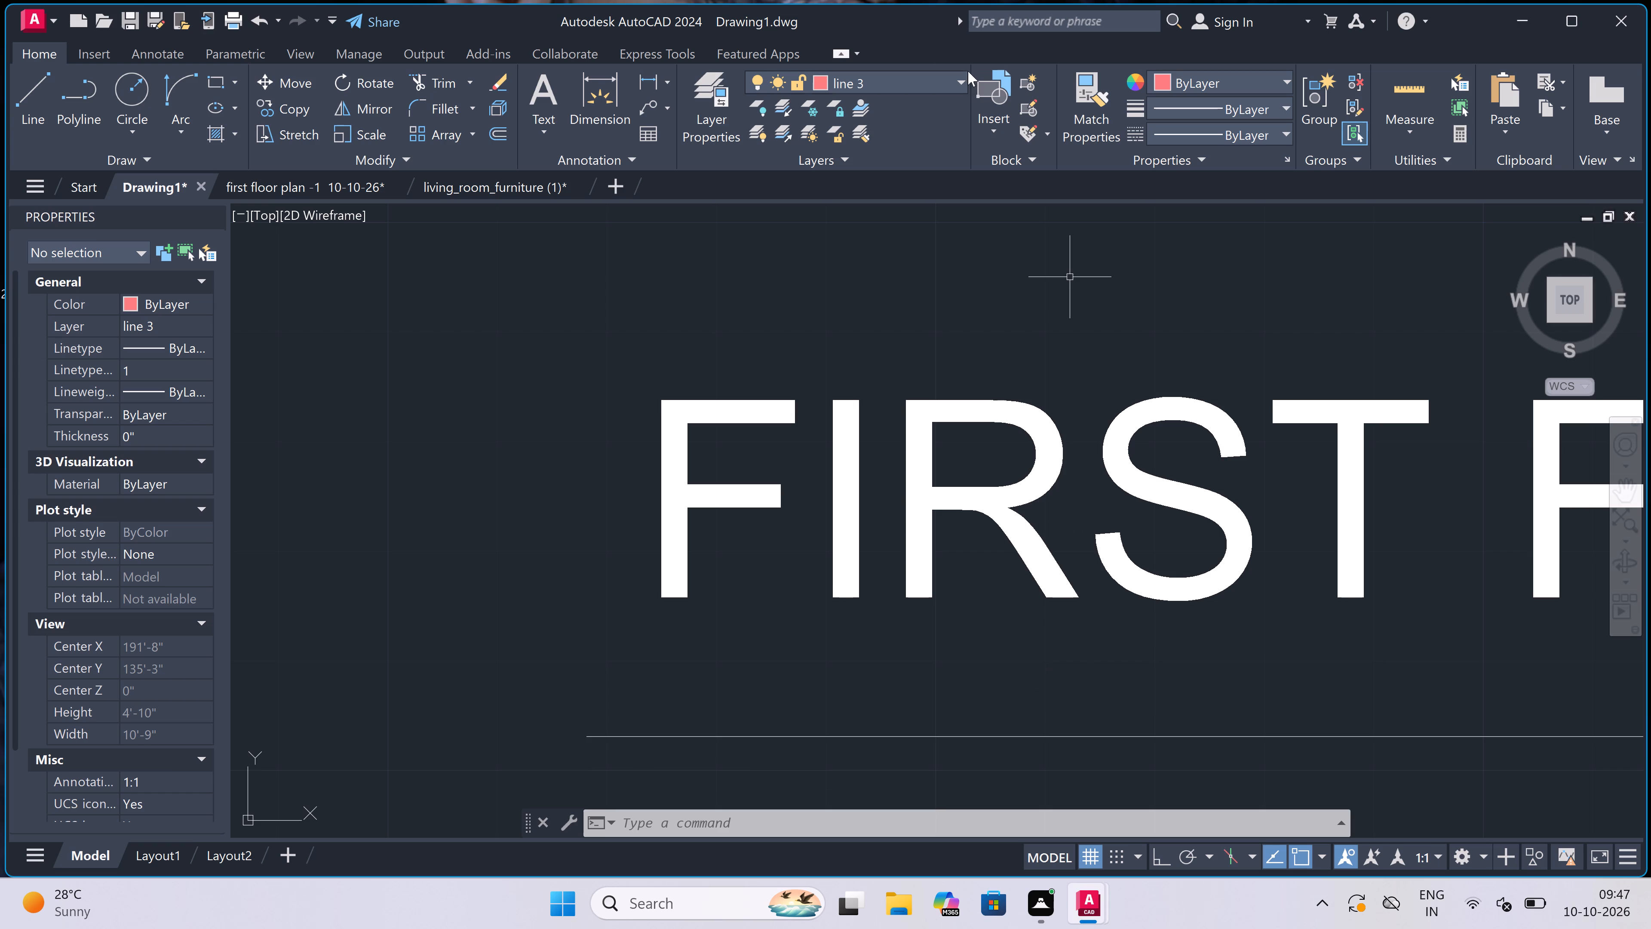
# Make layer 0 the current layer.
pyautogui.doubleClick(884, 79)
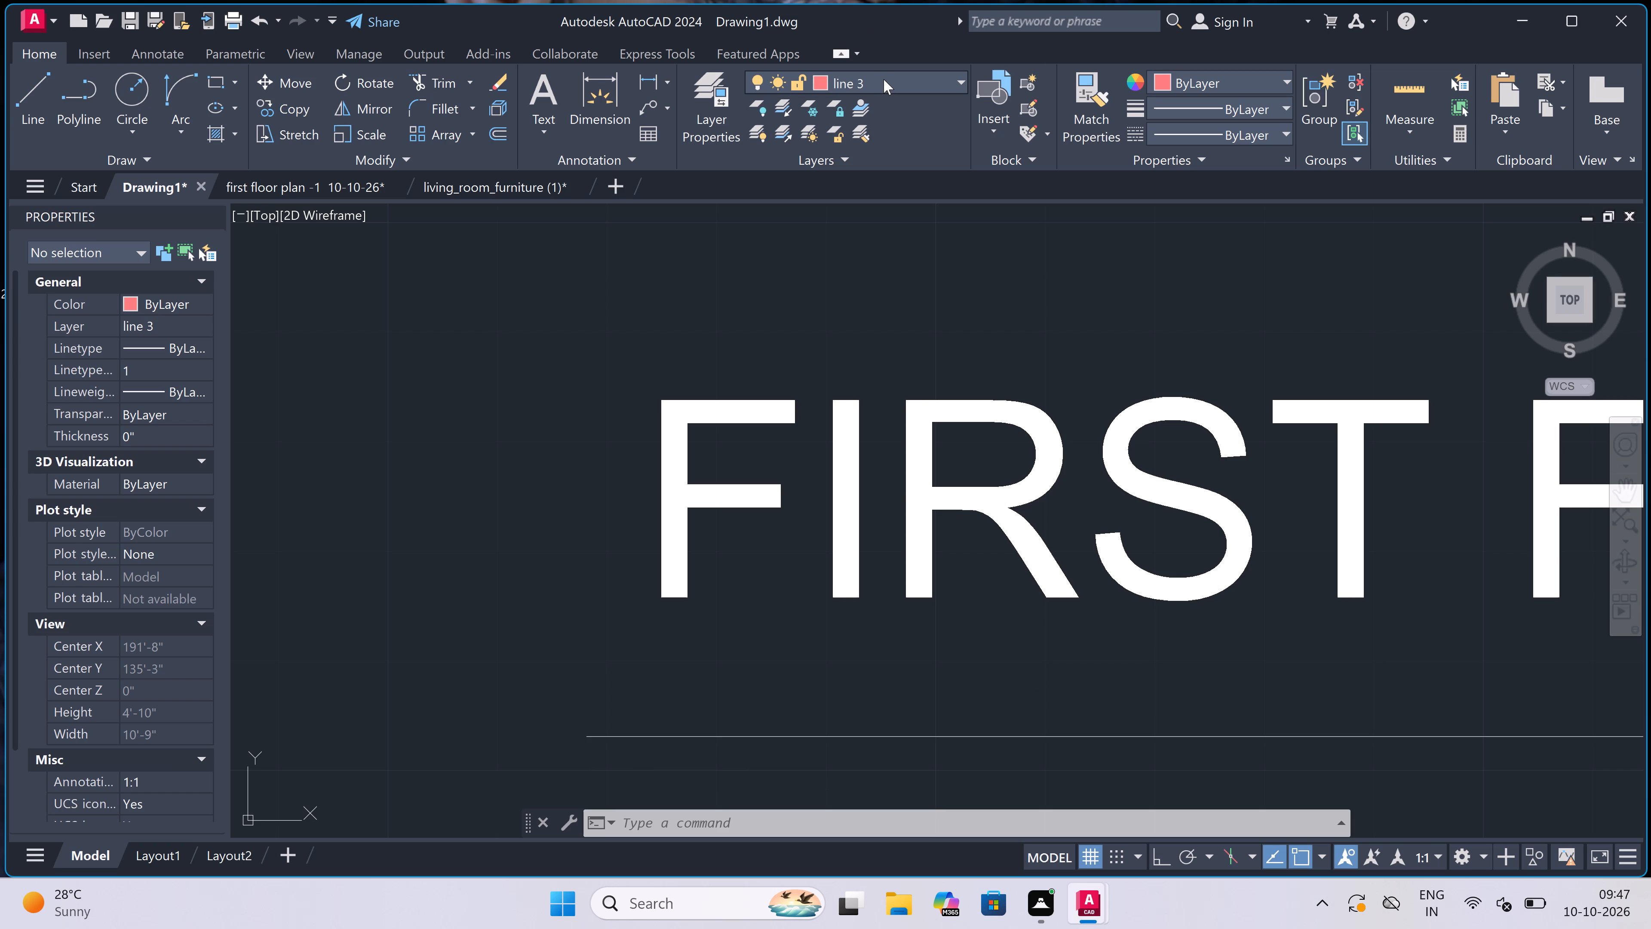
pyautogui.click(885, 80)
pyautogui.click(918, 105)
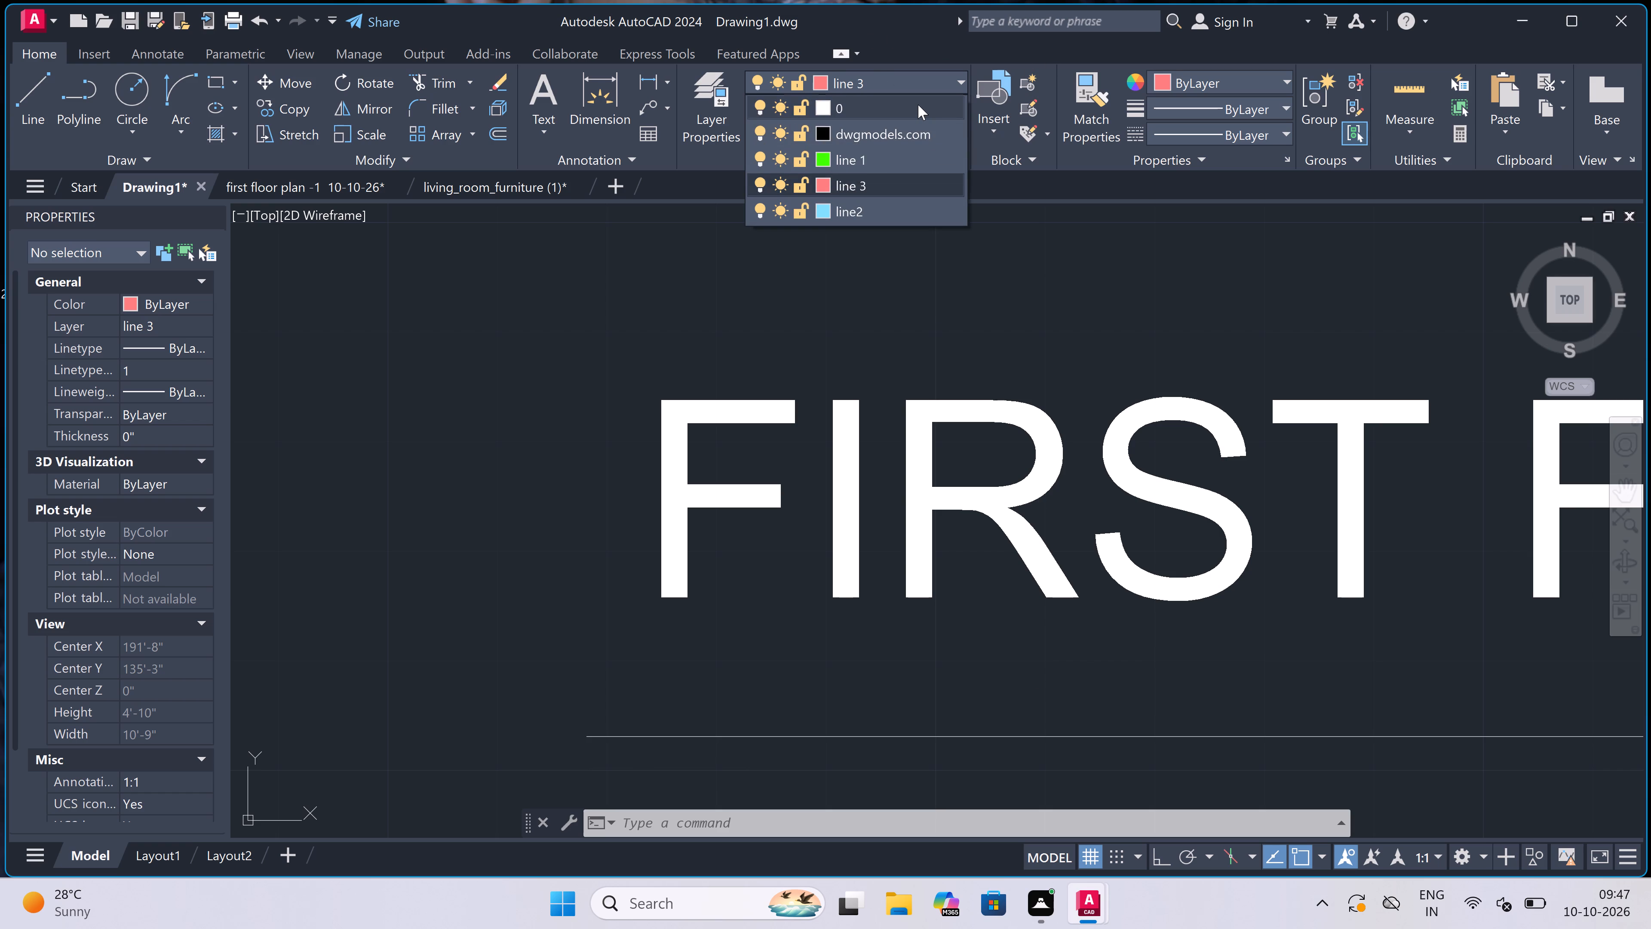
# Review the plan title, the overall first floor plan and the staircase with its outer wall opening.
pyautogui.scroll(-2, 900, 553)
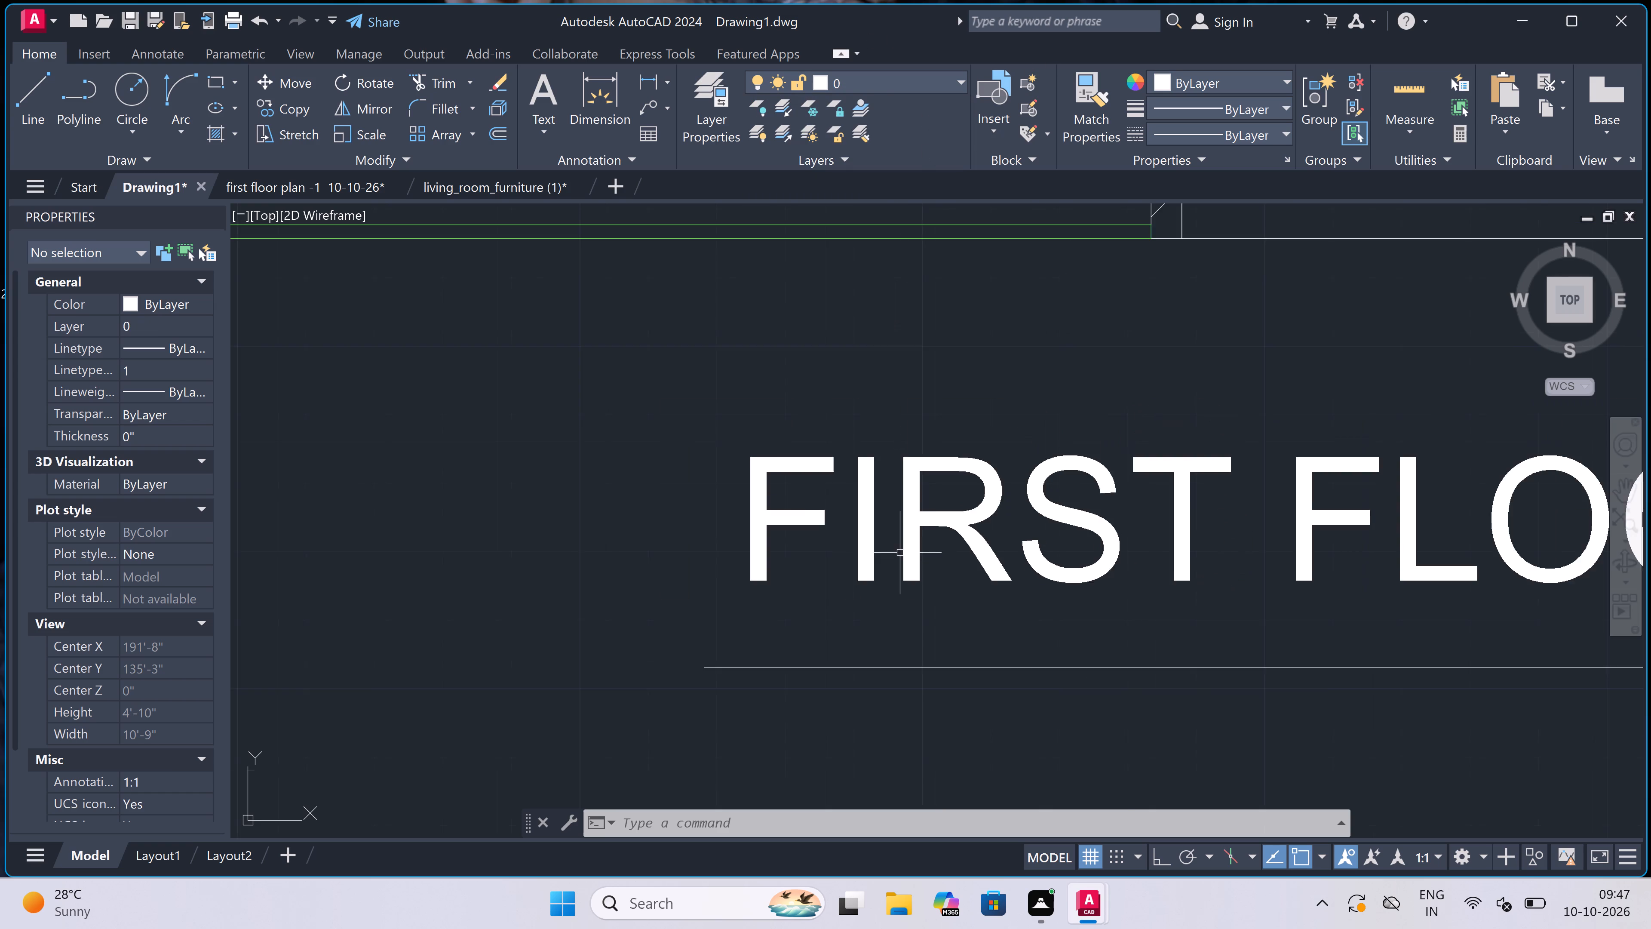
pyautogui.scroll(-4, 829, 612)
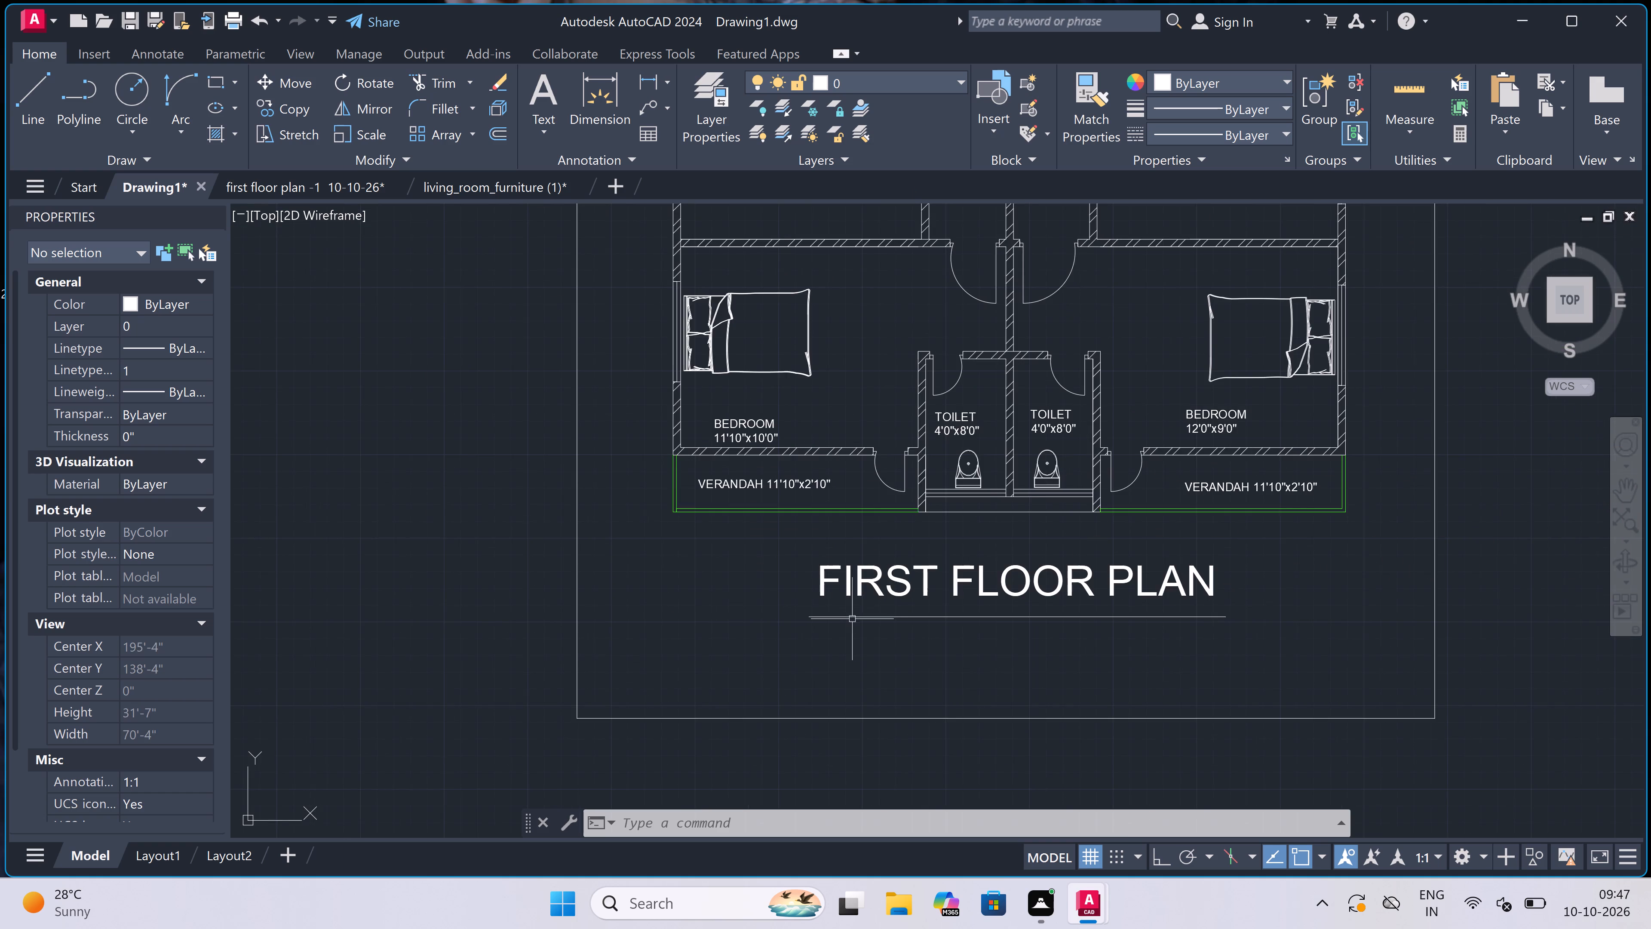
pyautogui.scroll(-1, 853, 619)
pyautogui.scroll(1, 888, 304)
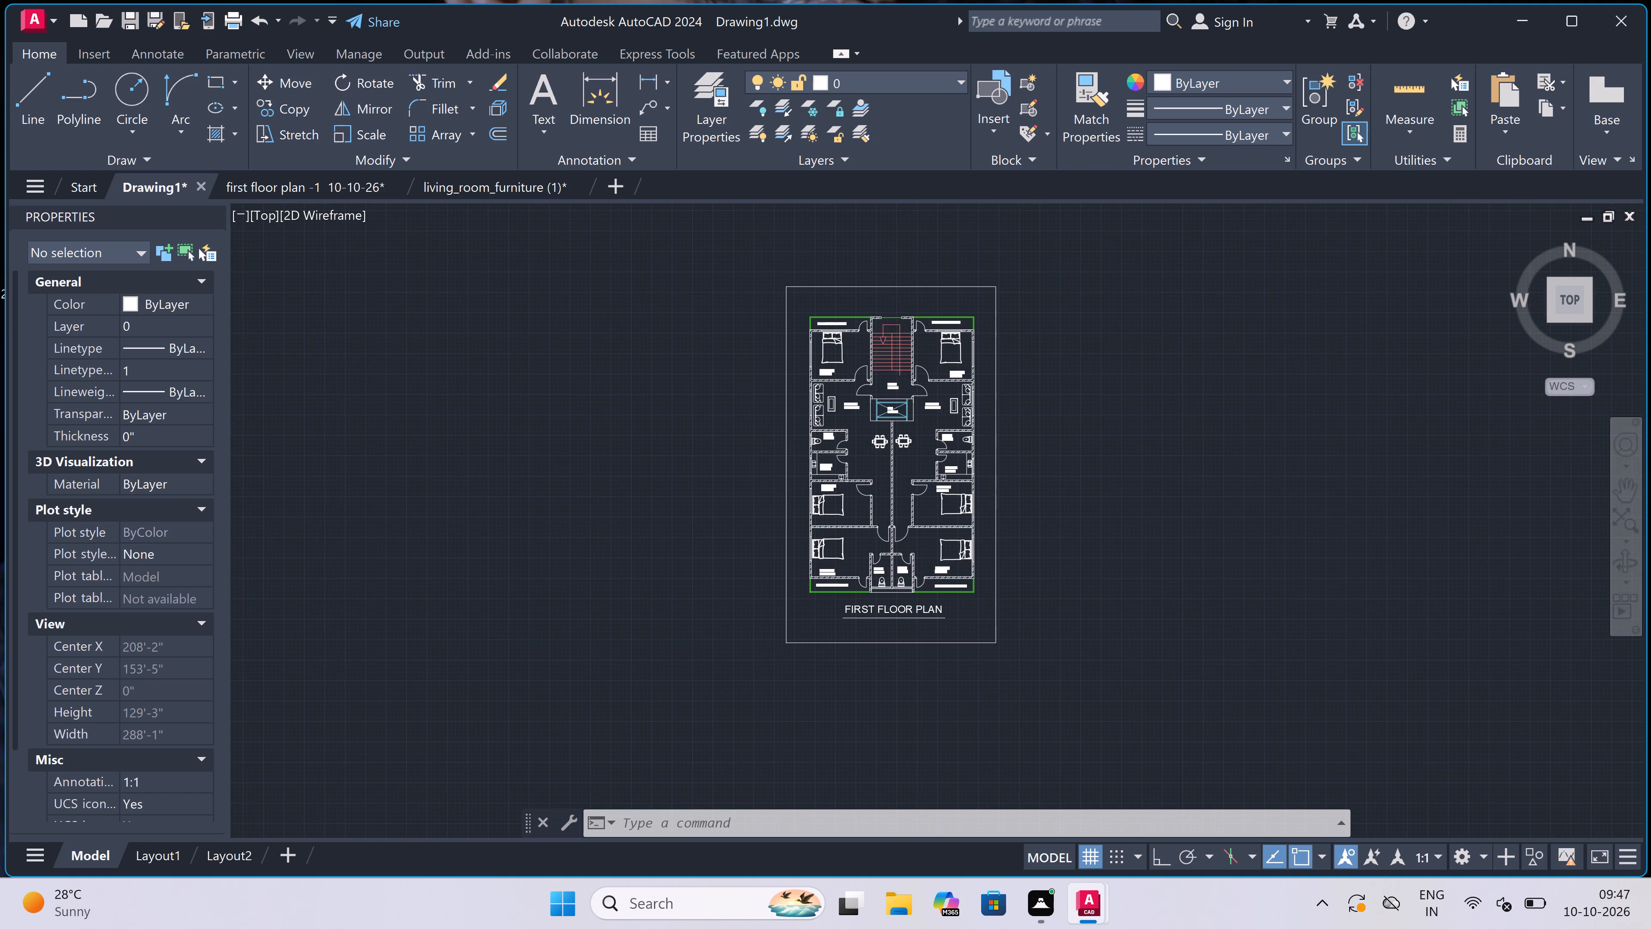
pyautogui.scroll(2, 888, 304)
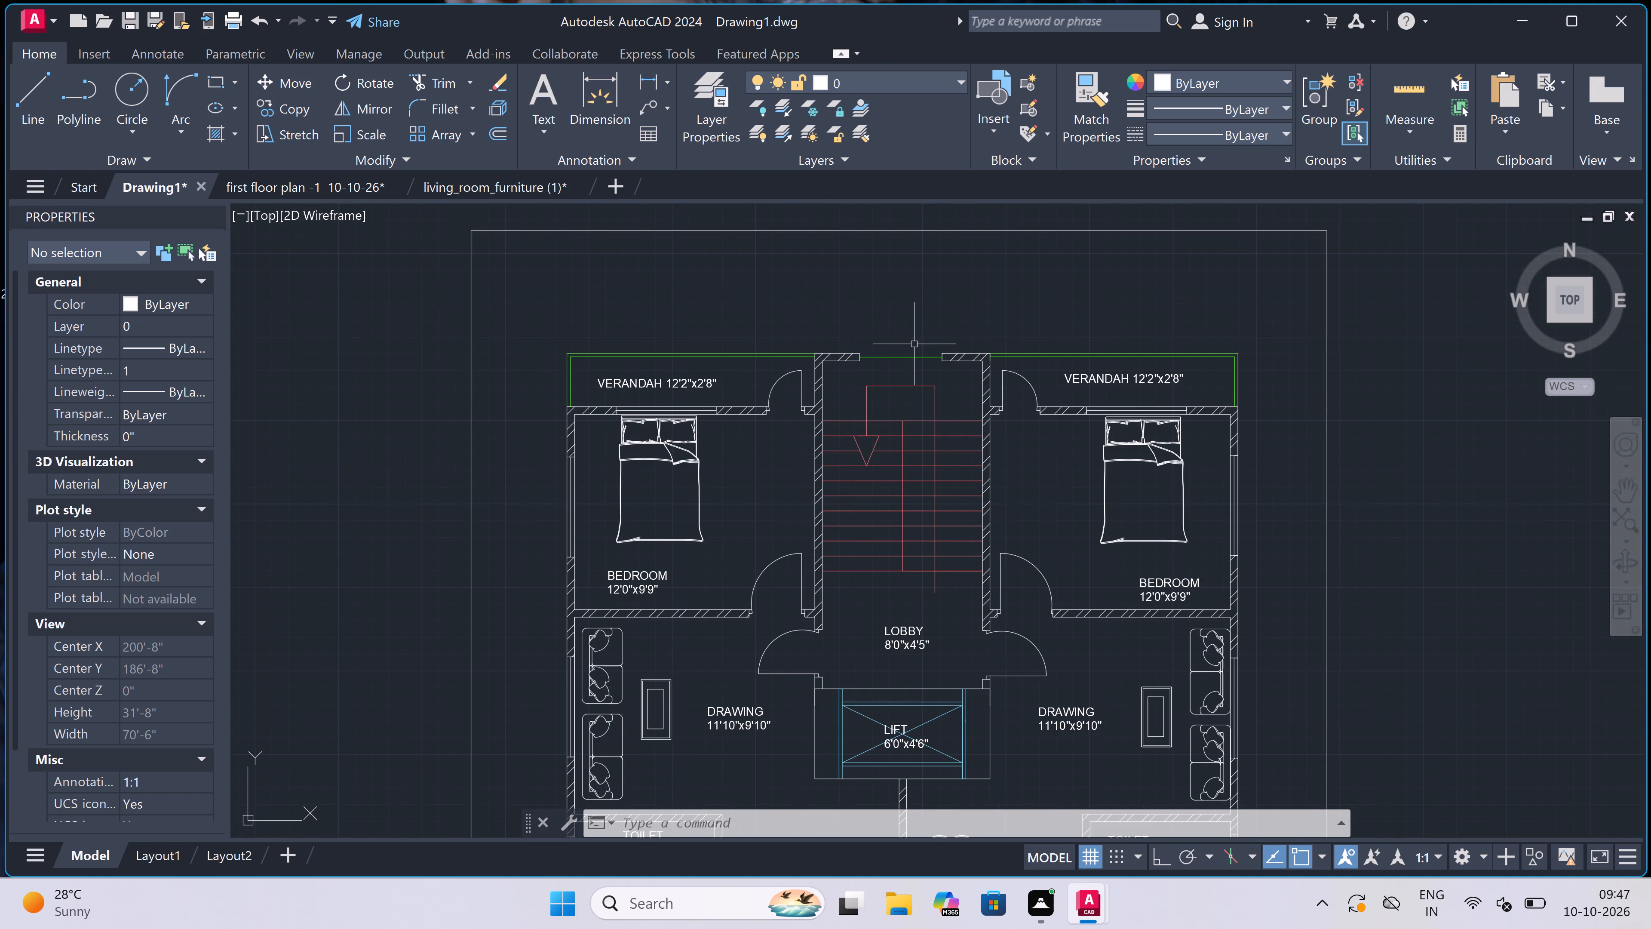
pyautogui.scroll(2, 914, 344)
pyautogui.scroll(-1, 915, 346)
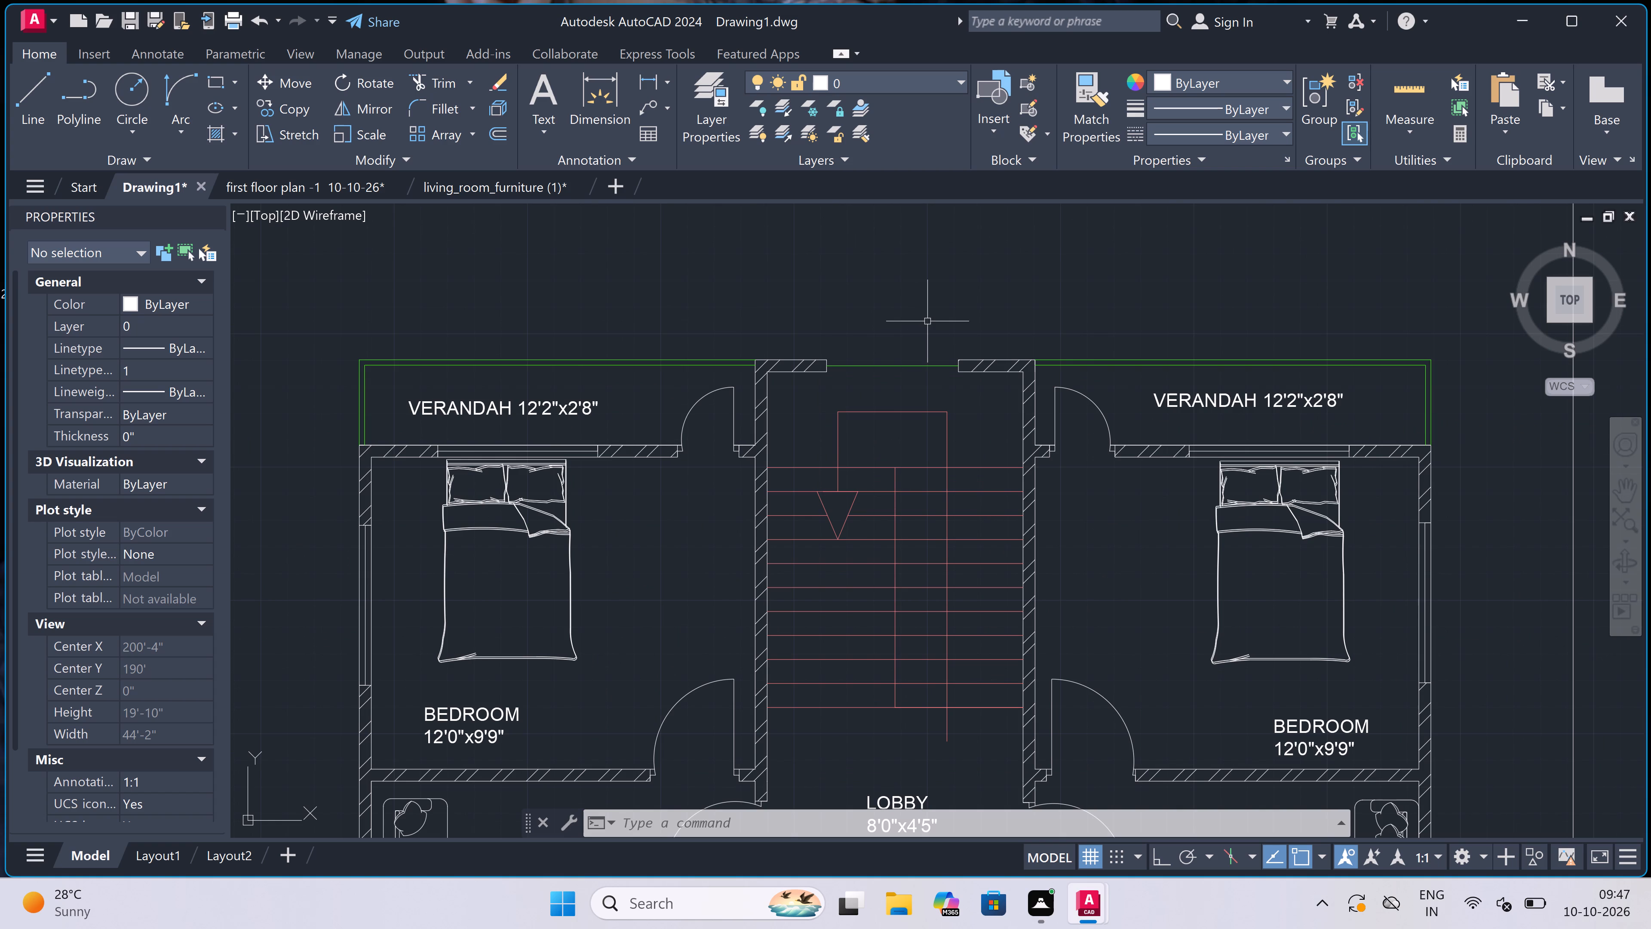
pyautogui.scroll(-2, 929, 319)
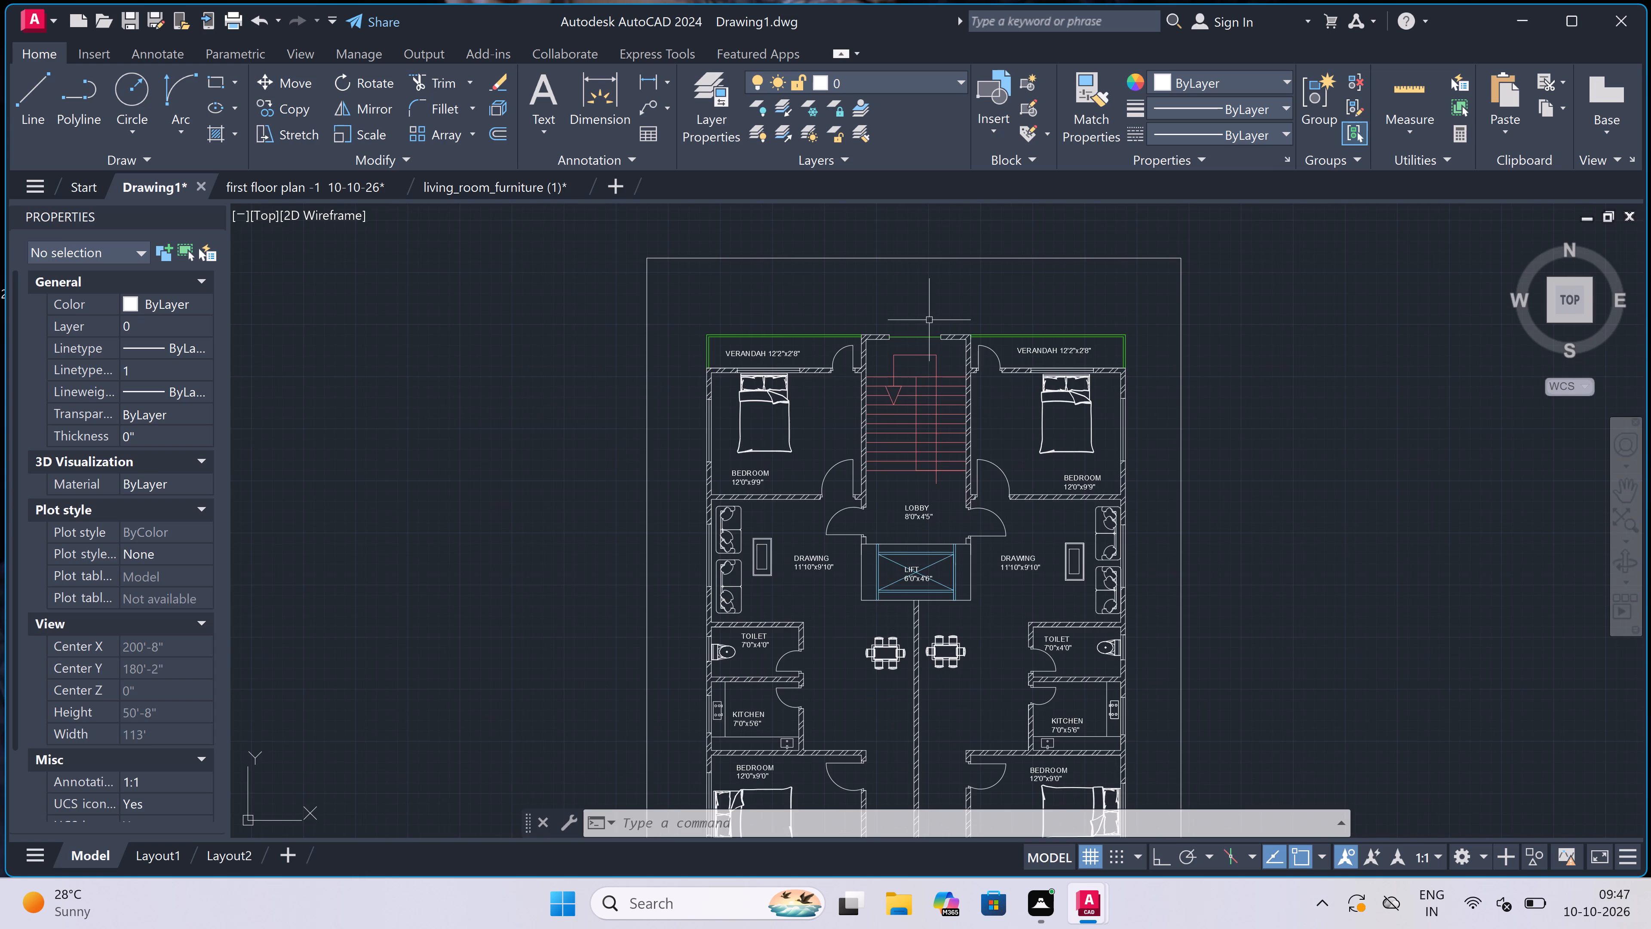
# With layer line 1 current and Ortho on, start a line where the stairwell opening's green line meets the right wall end.
pyautogui.scroll(2, 926, 372)
pyautogui.scroll(2, 935, 261)
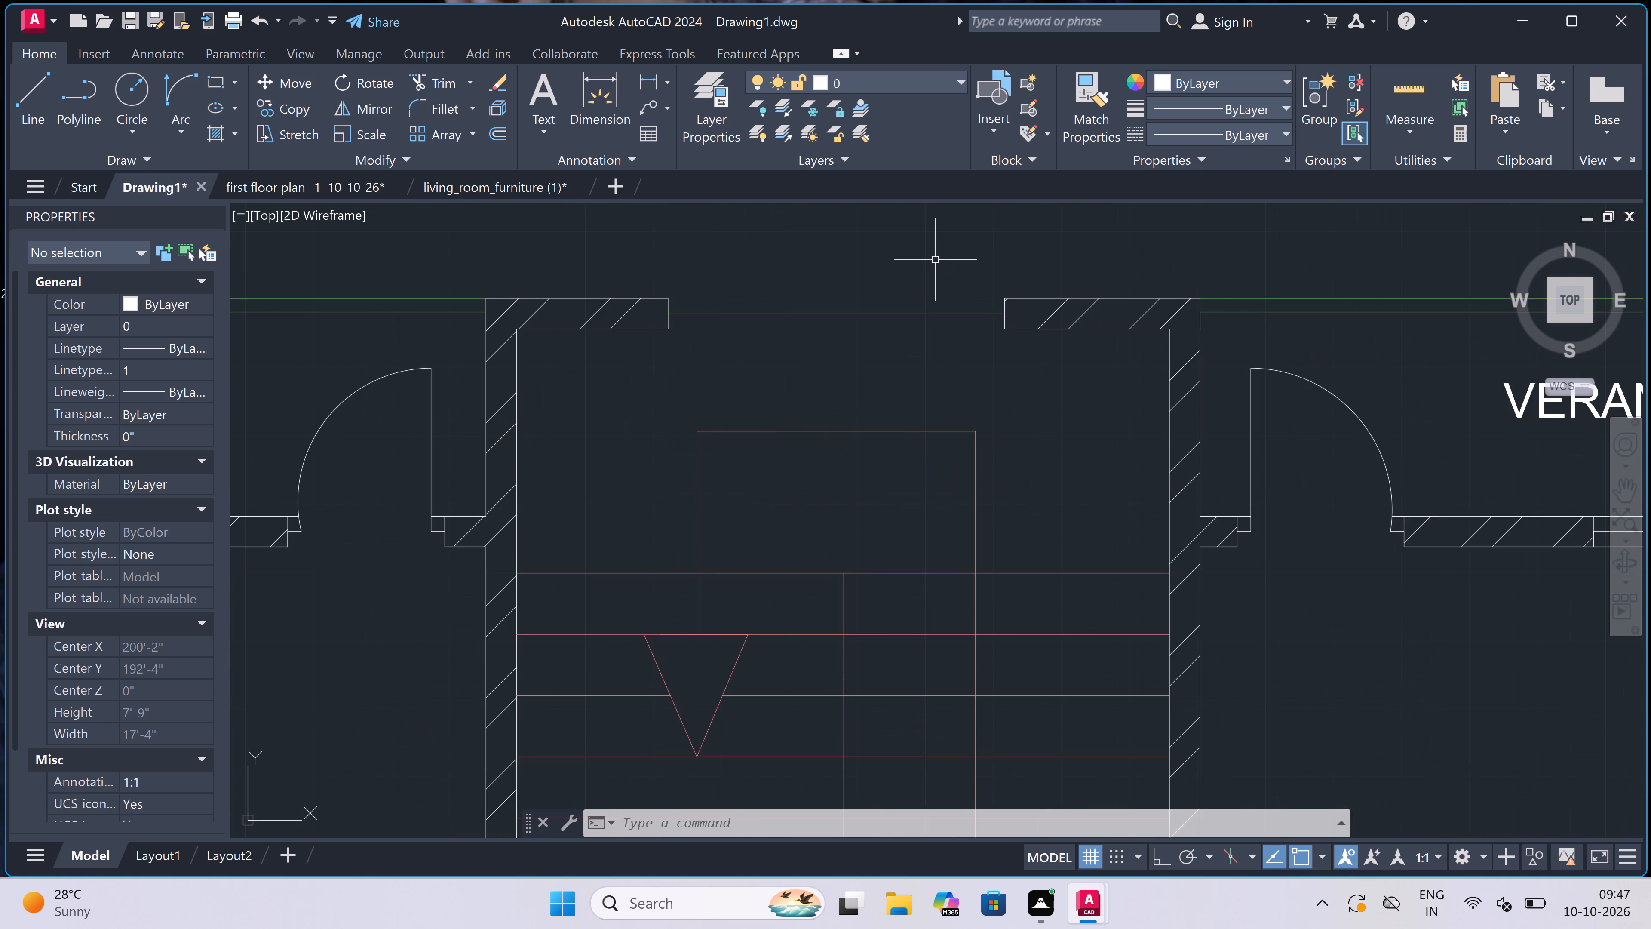
pyautogui.write('l')
pyautogui.press('space')
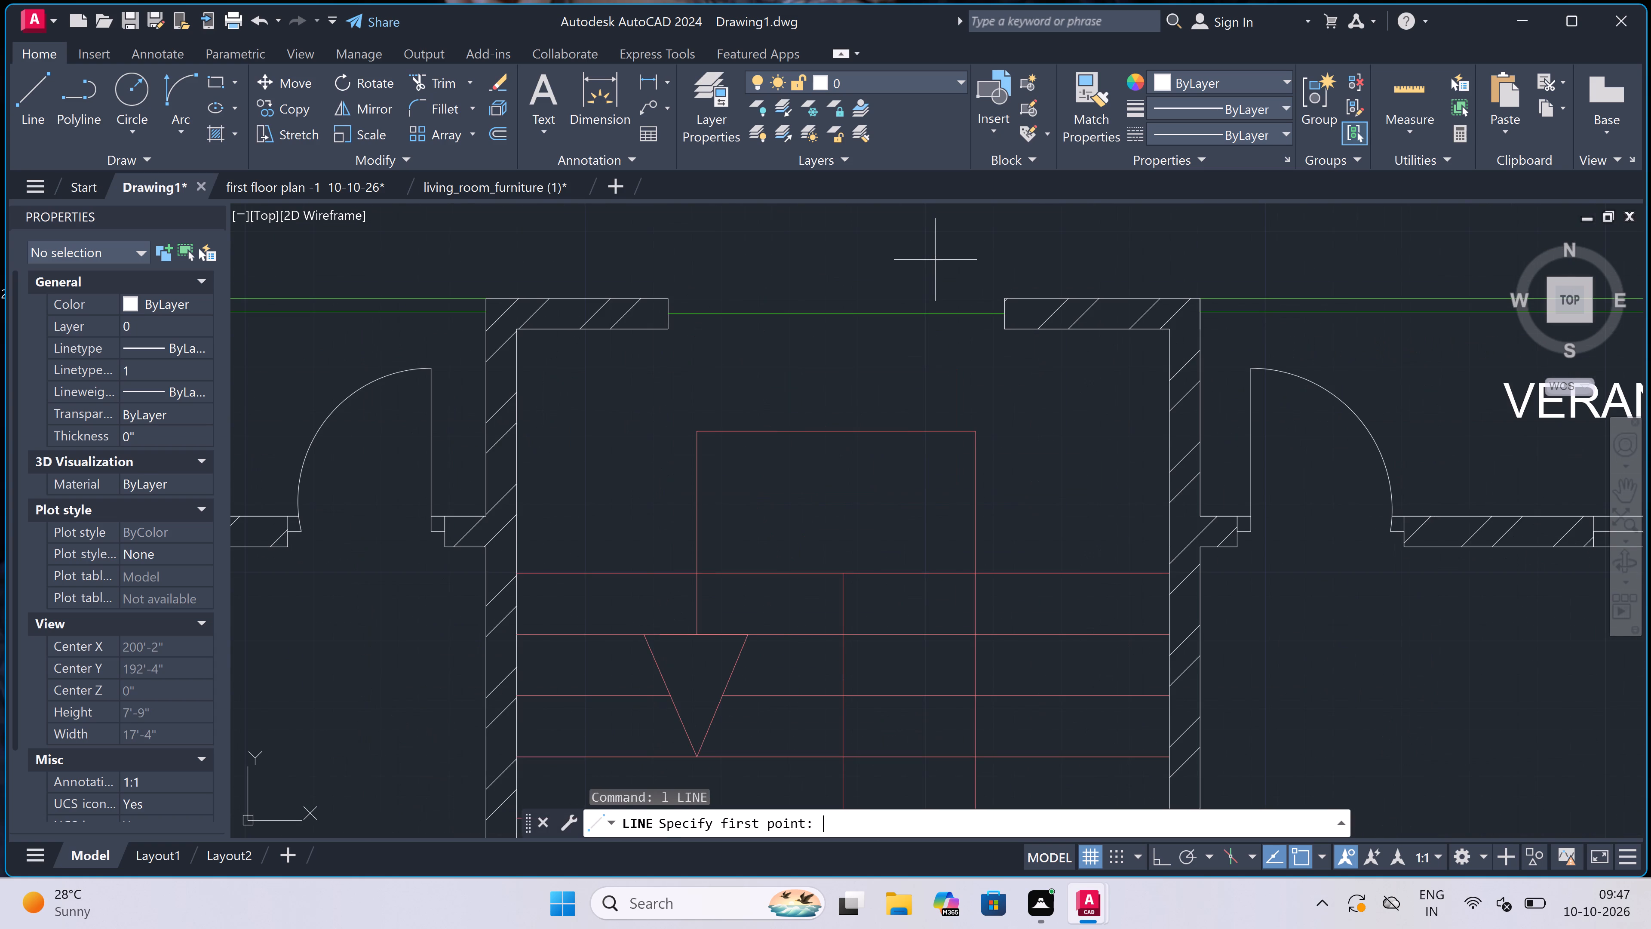
pyautogui.doubleClick(859, 81)
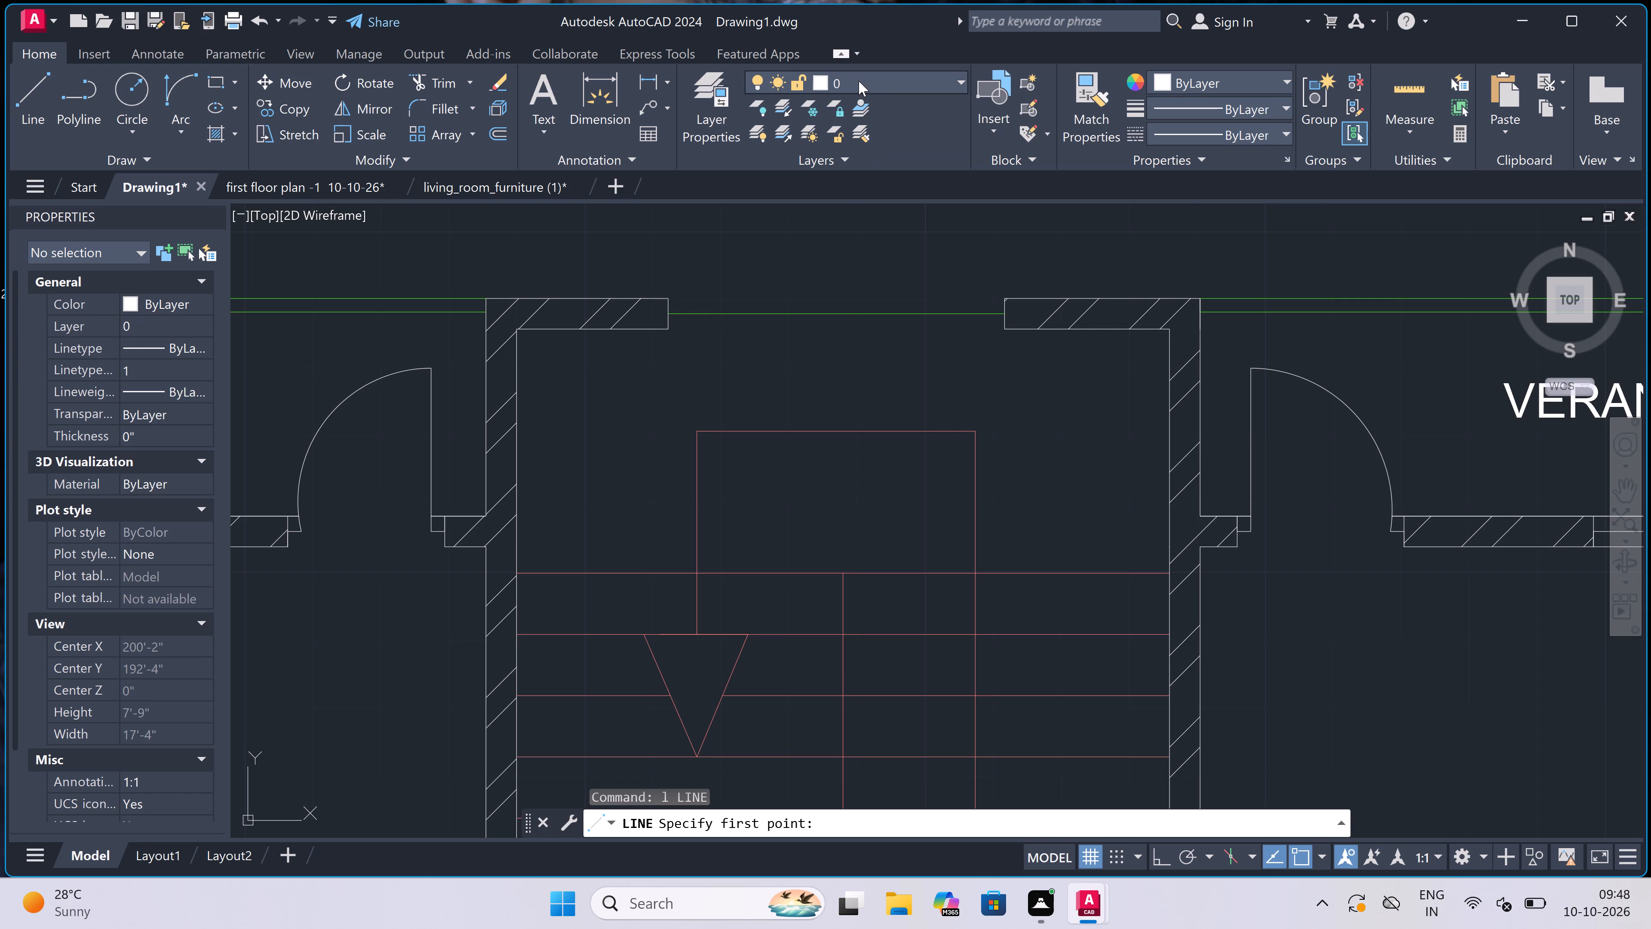
pyautogui.doubleClick(859, 80)
pyautogui.doubleClick(859, 80)
pyautogui.doubleClick(914, 78)
pyautogui.click(950, 78)
pyautogui.click(883, 157)
pyautogui.press('l')
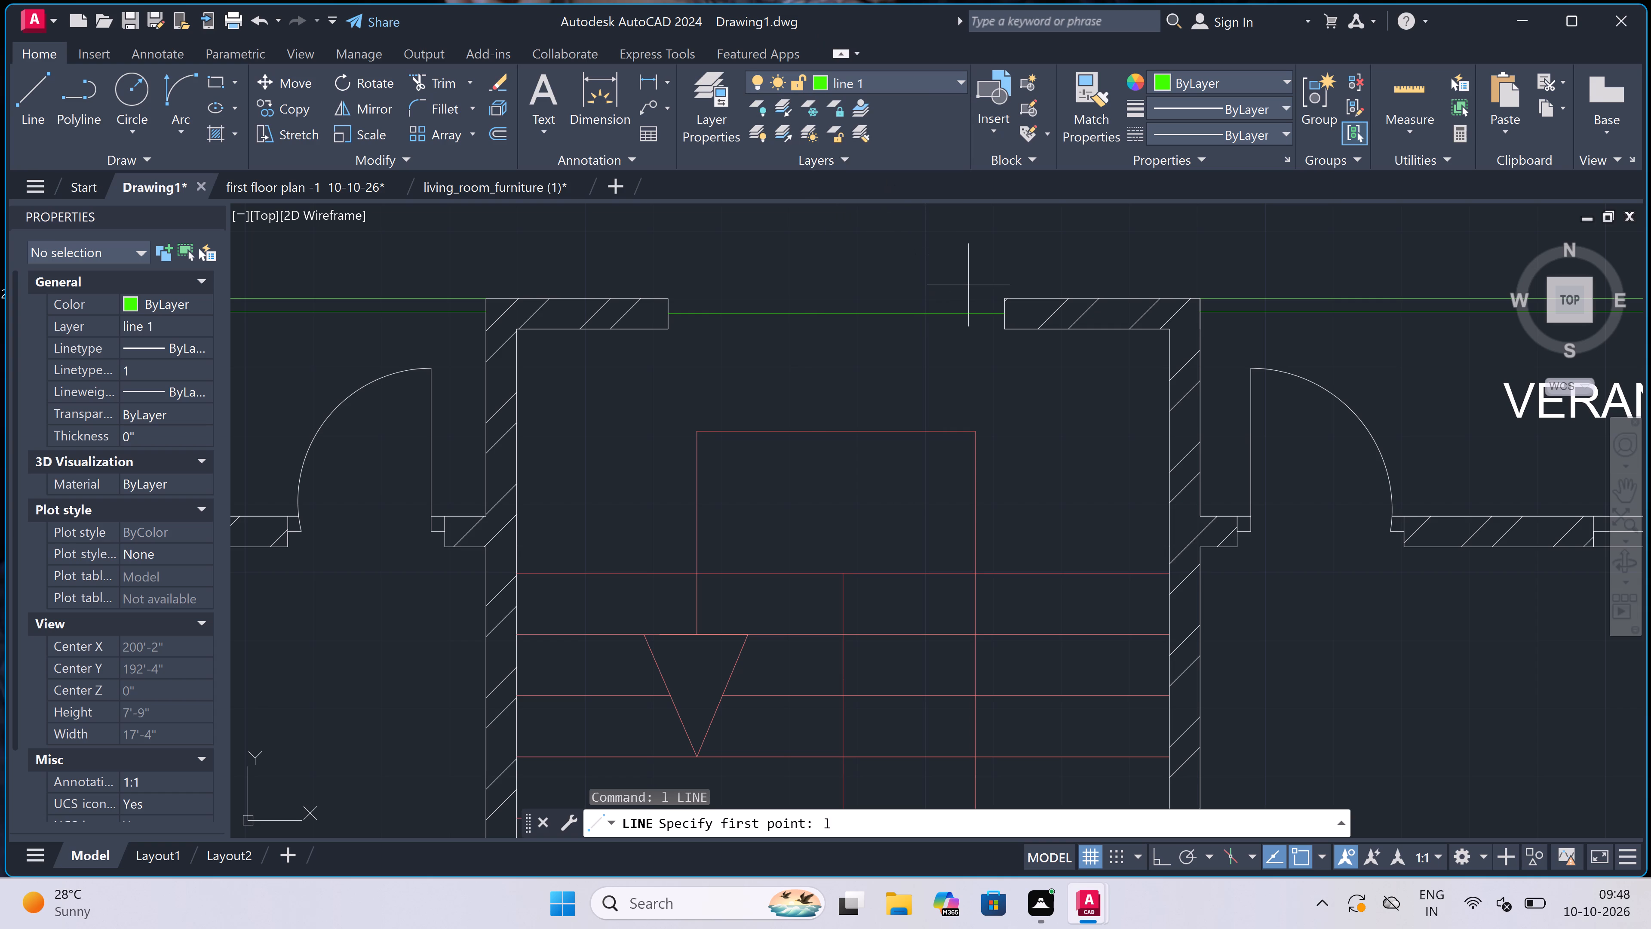
pyautogui.press('space')
pyautogui.scroll(2, 989, 286)
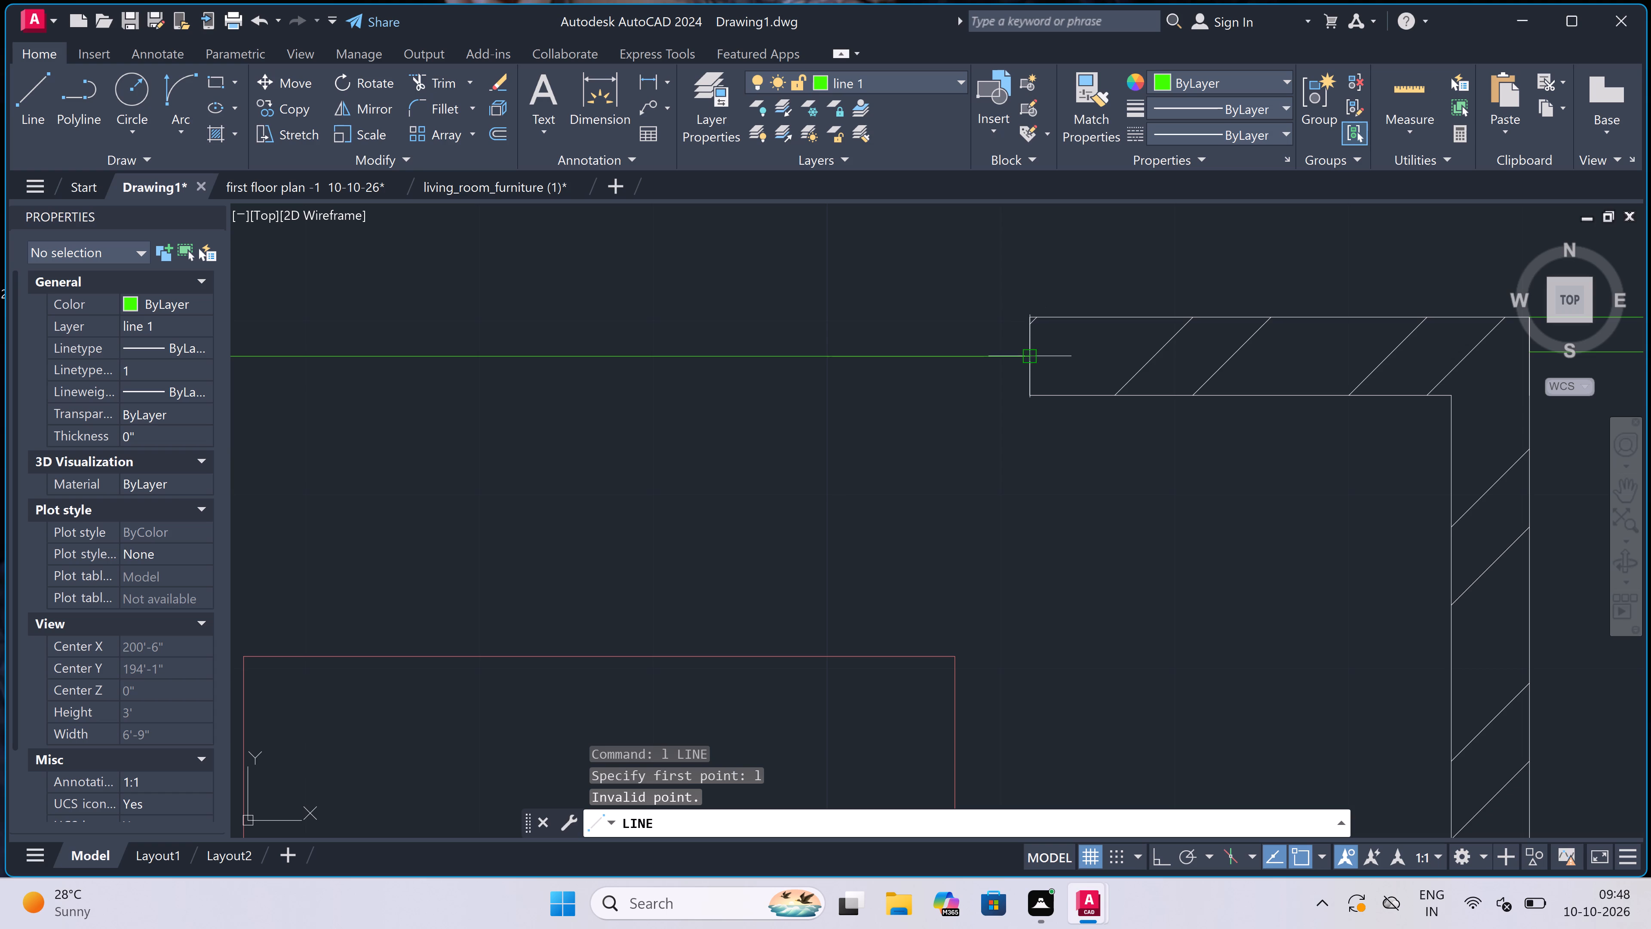
pyautogui.doubleClick(1032, 360)
pyautogui.scroll(2, 1024, 323)
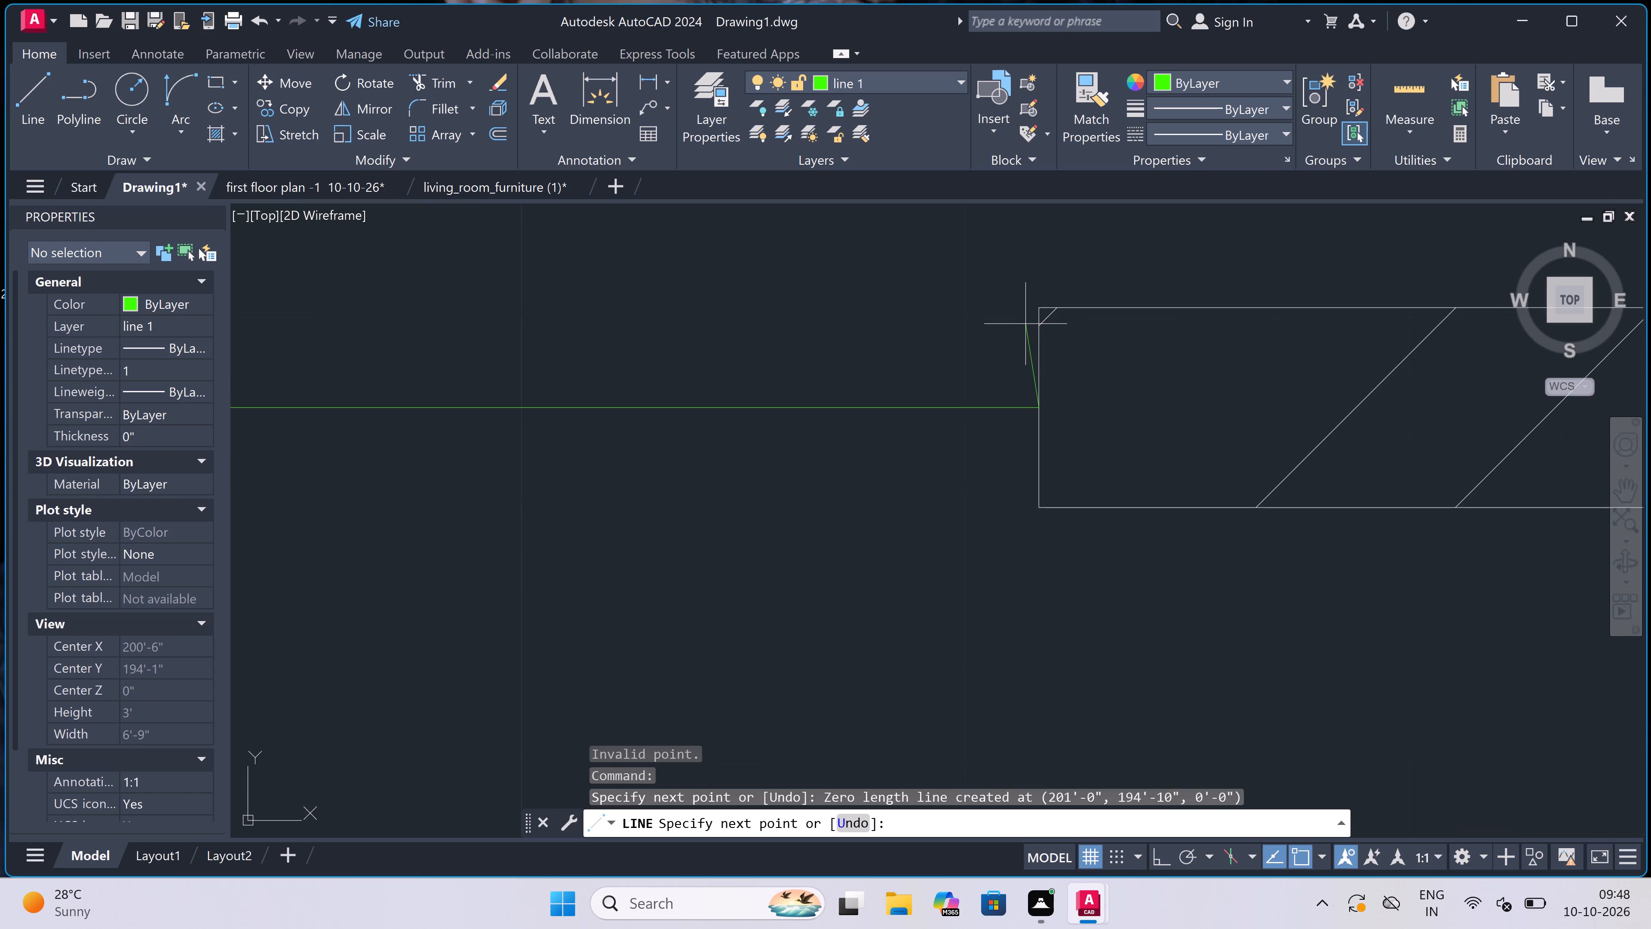
pyautogui.press('F8')
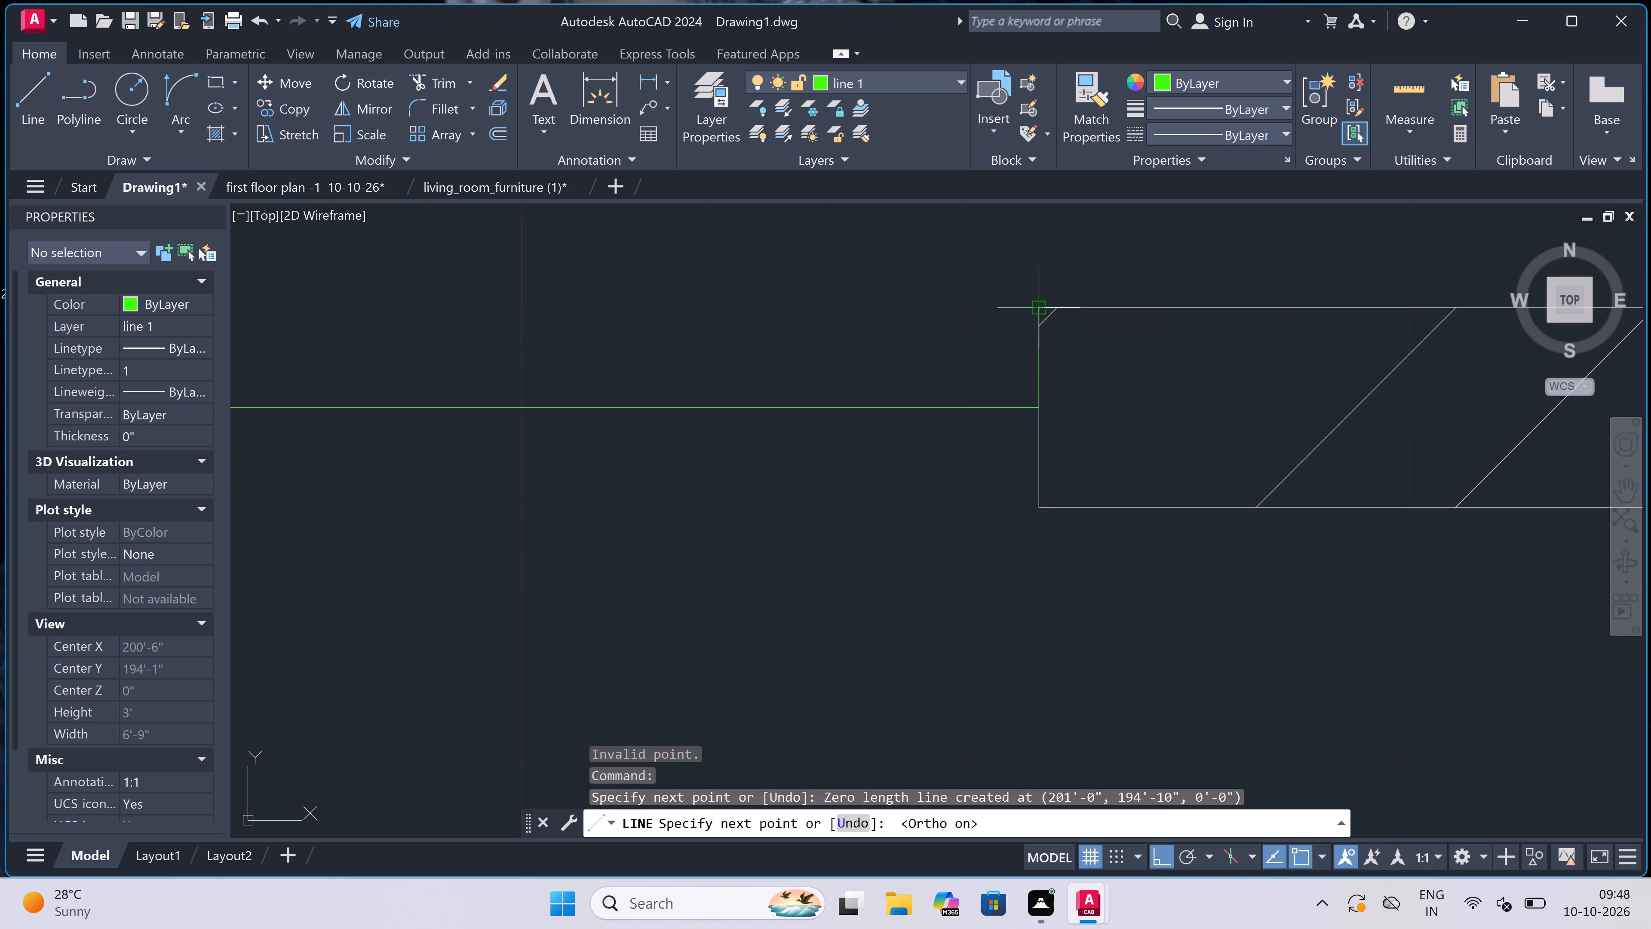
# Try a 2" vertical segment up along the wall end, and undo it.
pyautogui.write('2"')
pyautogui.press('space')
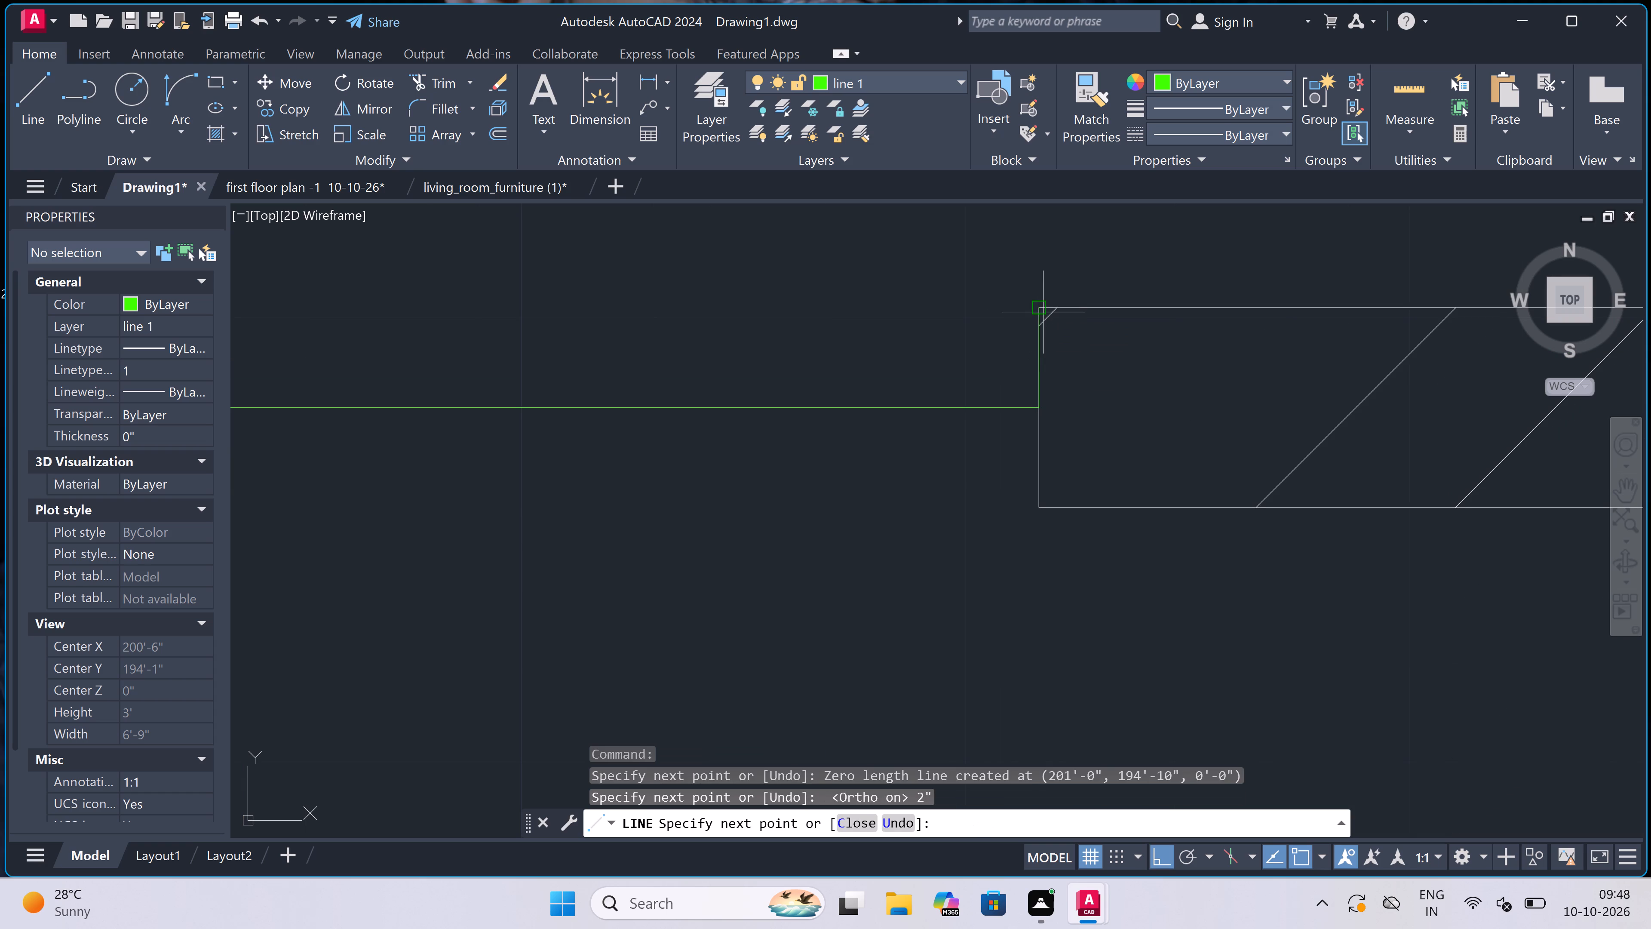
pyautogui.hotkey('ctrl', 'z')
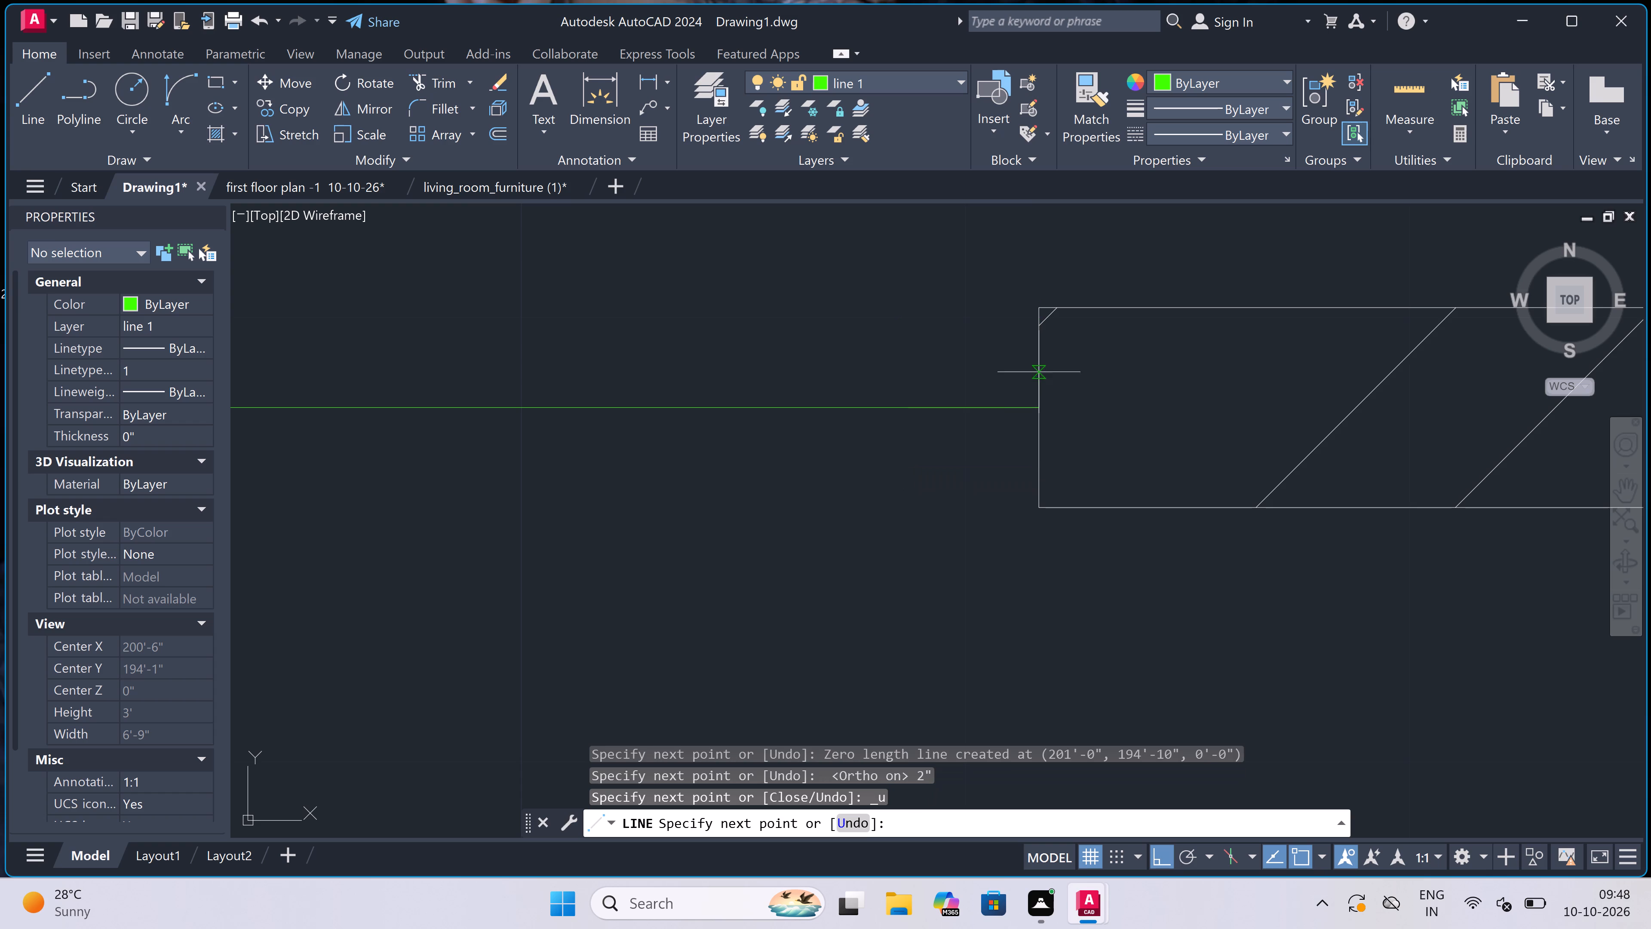
# Draw a short segment up the right wall end and a parallel line just above the green line to the opening's left wall end.
pyautogui.scroll(2, 1041, 378)
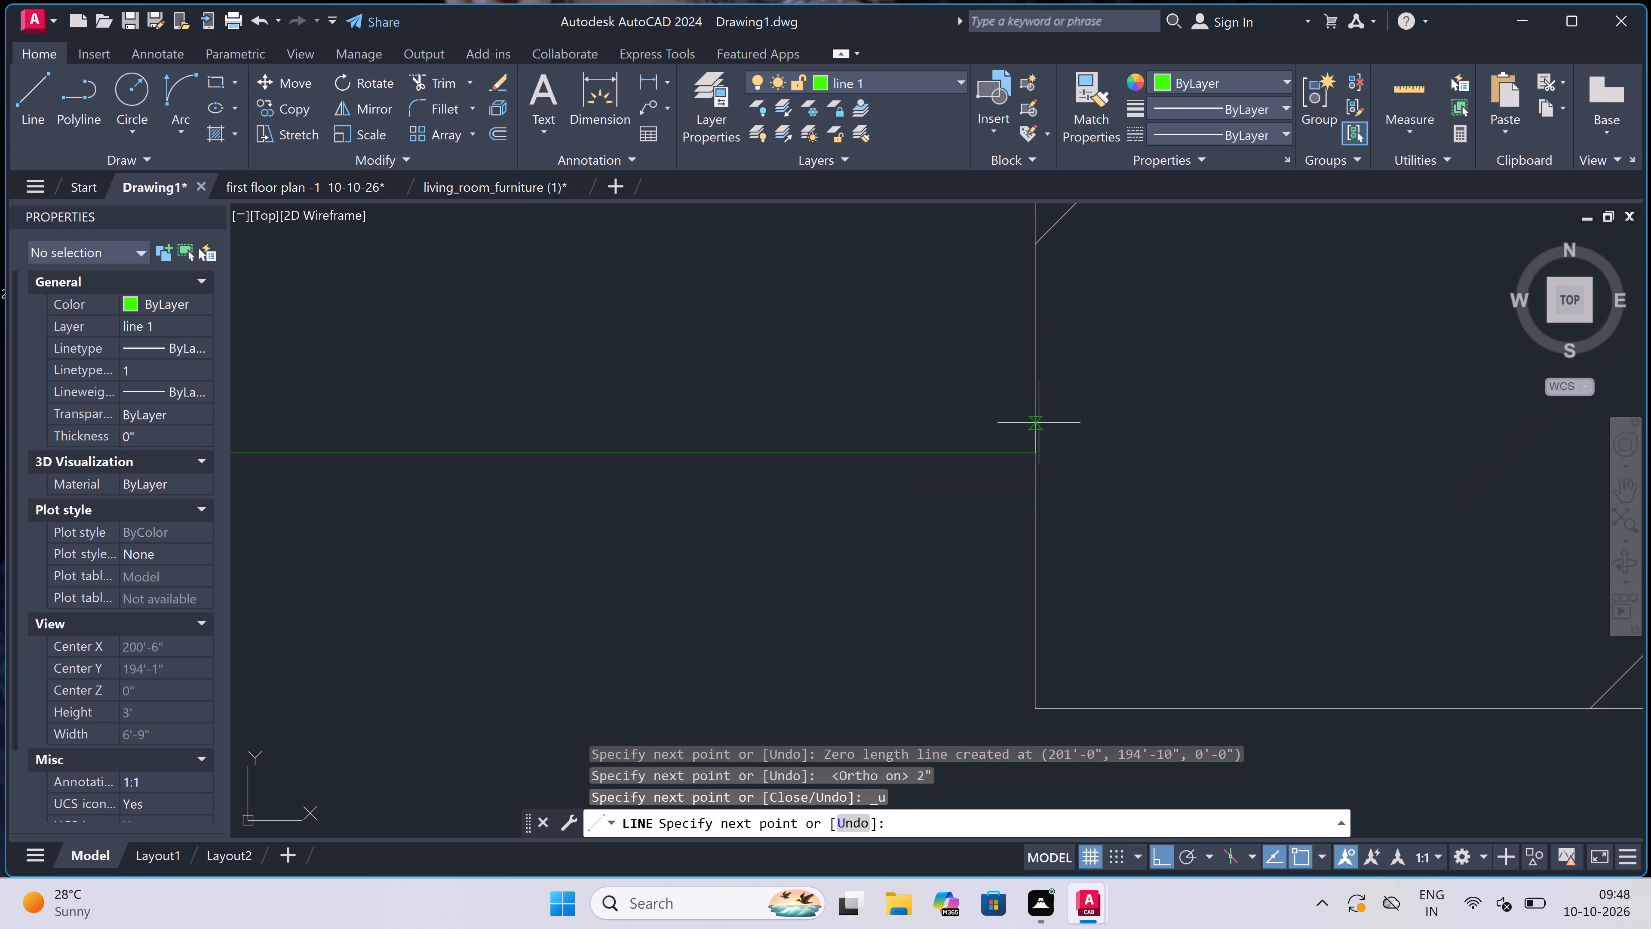
pyautogui.click(1037, 424)
pyautogui.scroll(-3, 1037, 423)
pyautogui.scroll(-2, 952, 439)
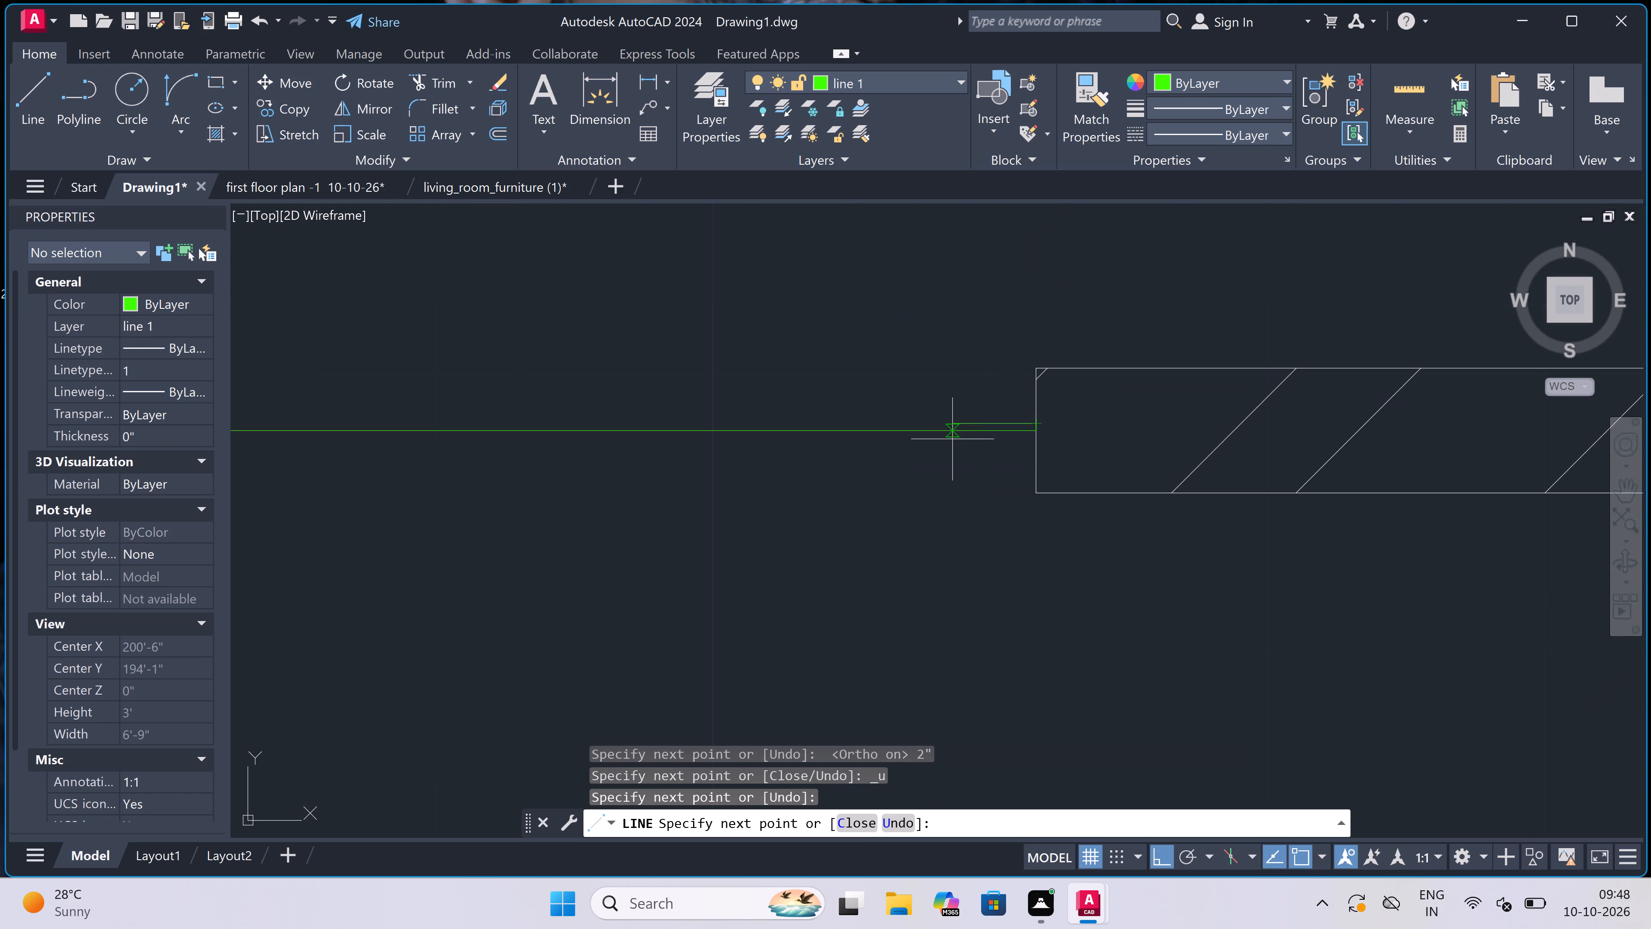
pyautogui.scroll(2, 427, 420)
pyautogui.scroll(3, 466, 456)
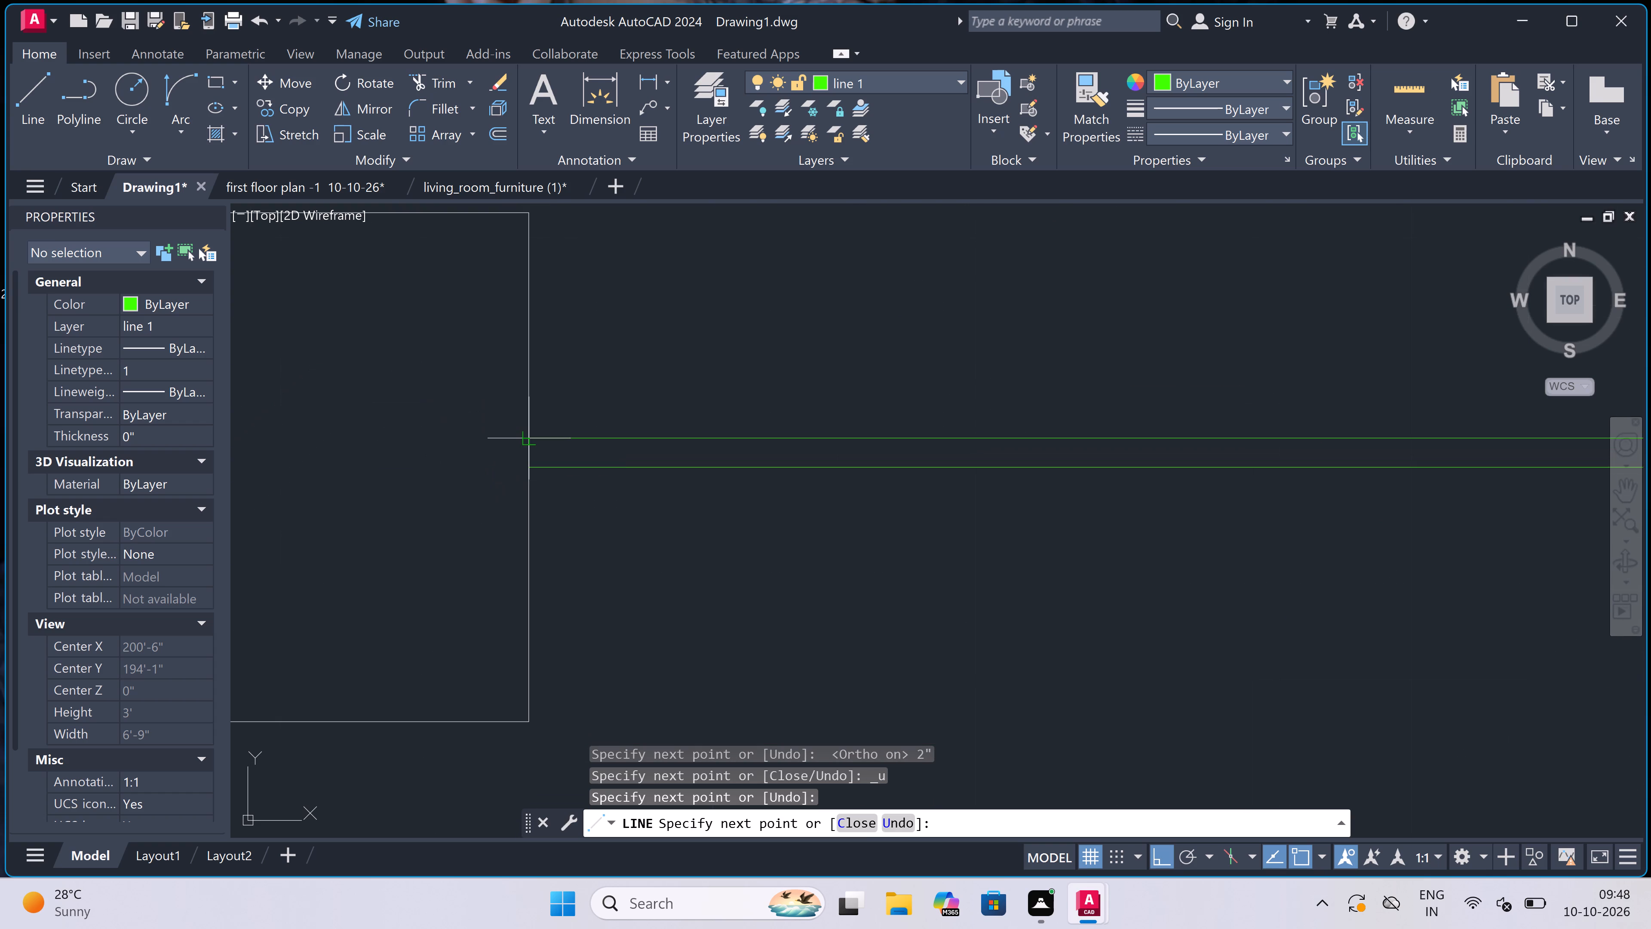
pyautogui.click(526, 436)
pyautogui.press('Escape')
# Plot a single sheet with the DWG To PDF.pc3 plotter on ISO A4 (297.00 x 210.00 MM) paper.
pyautogui.scroll(-10, 613, 397)
pyautogui.scroll(-2, 682, 345)
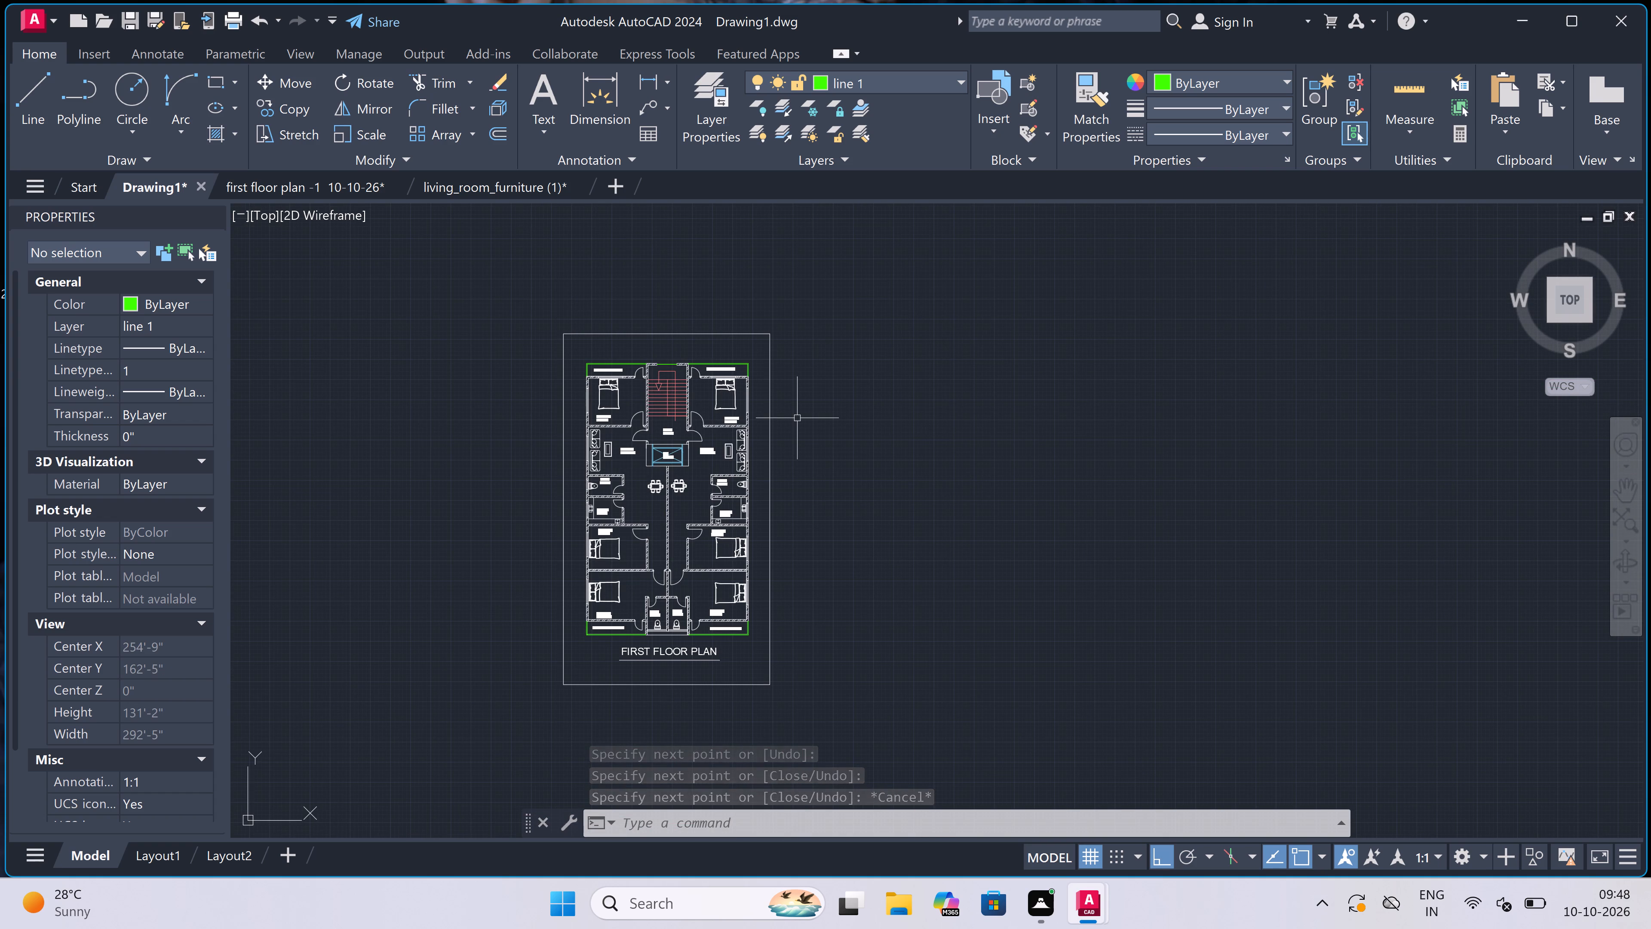
pyautogui.hotkey('ctrl', 'p')
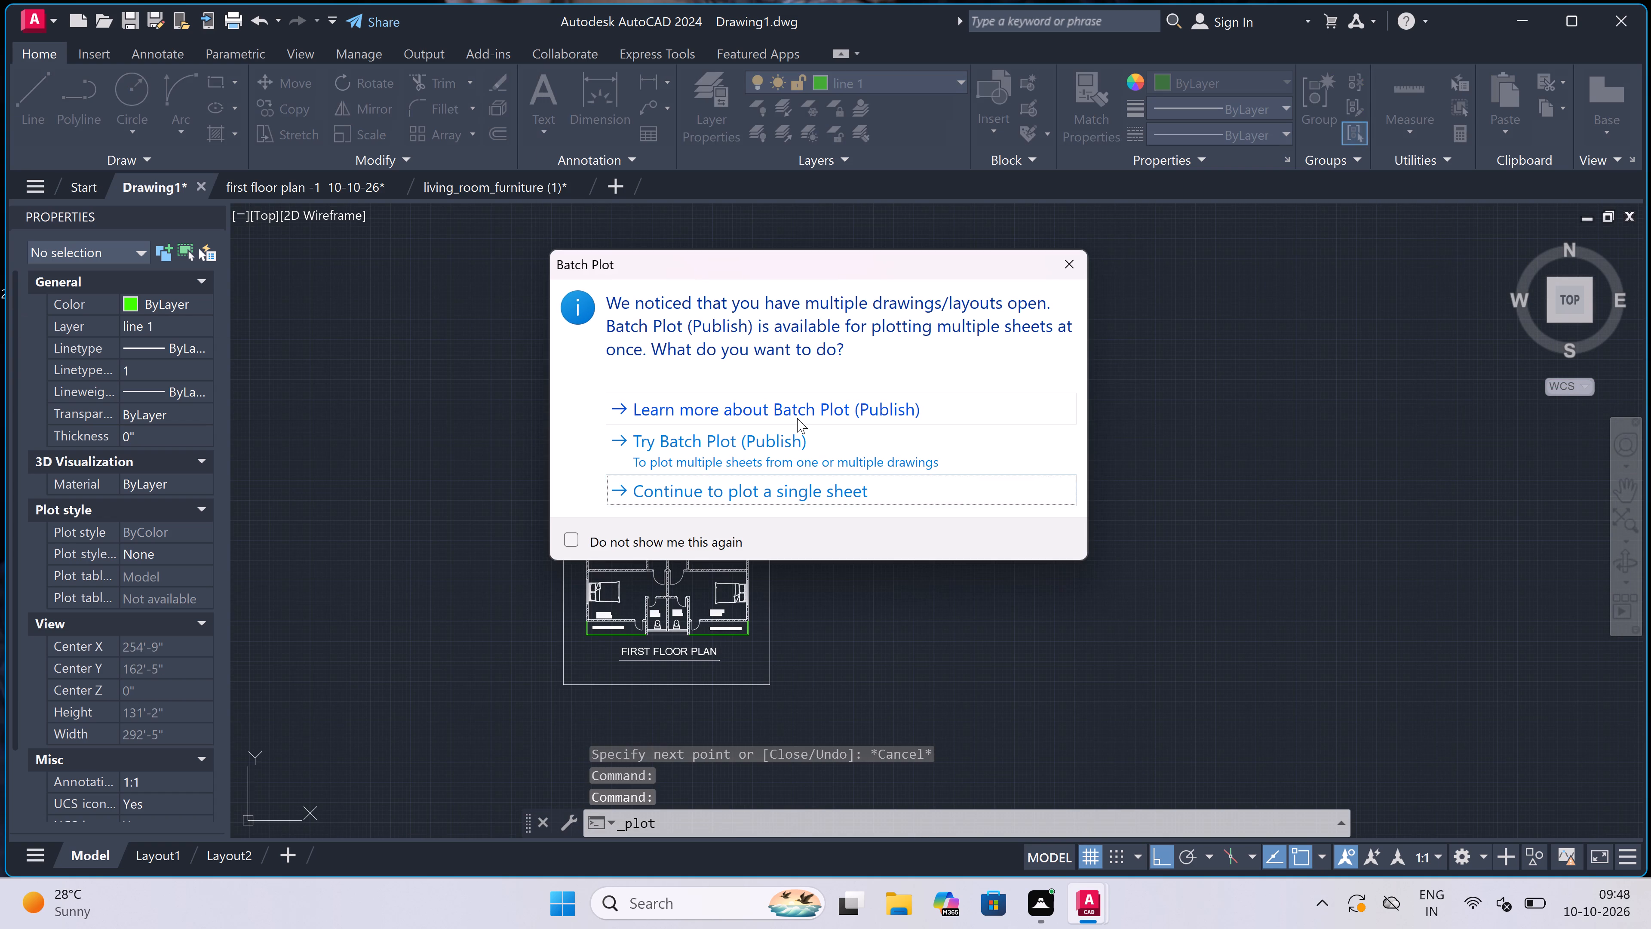
pyautogui.press('Escape')
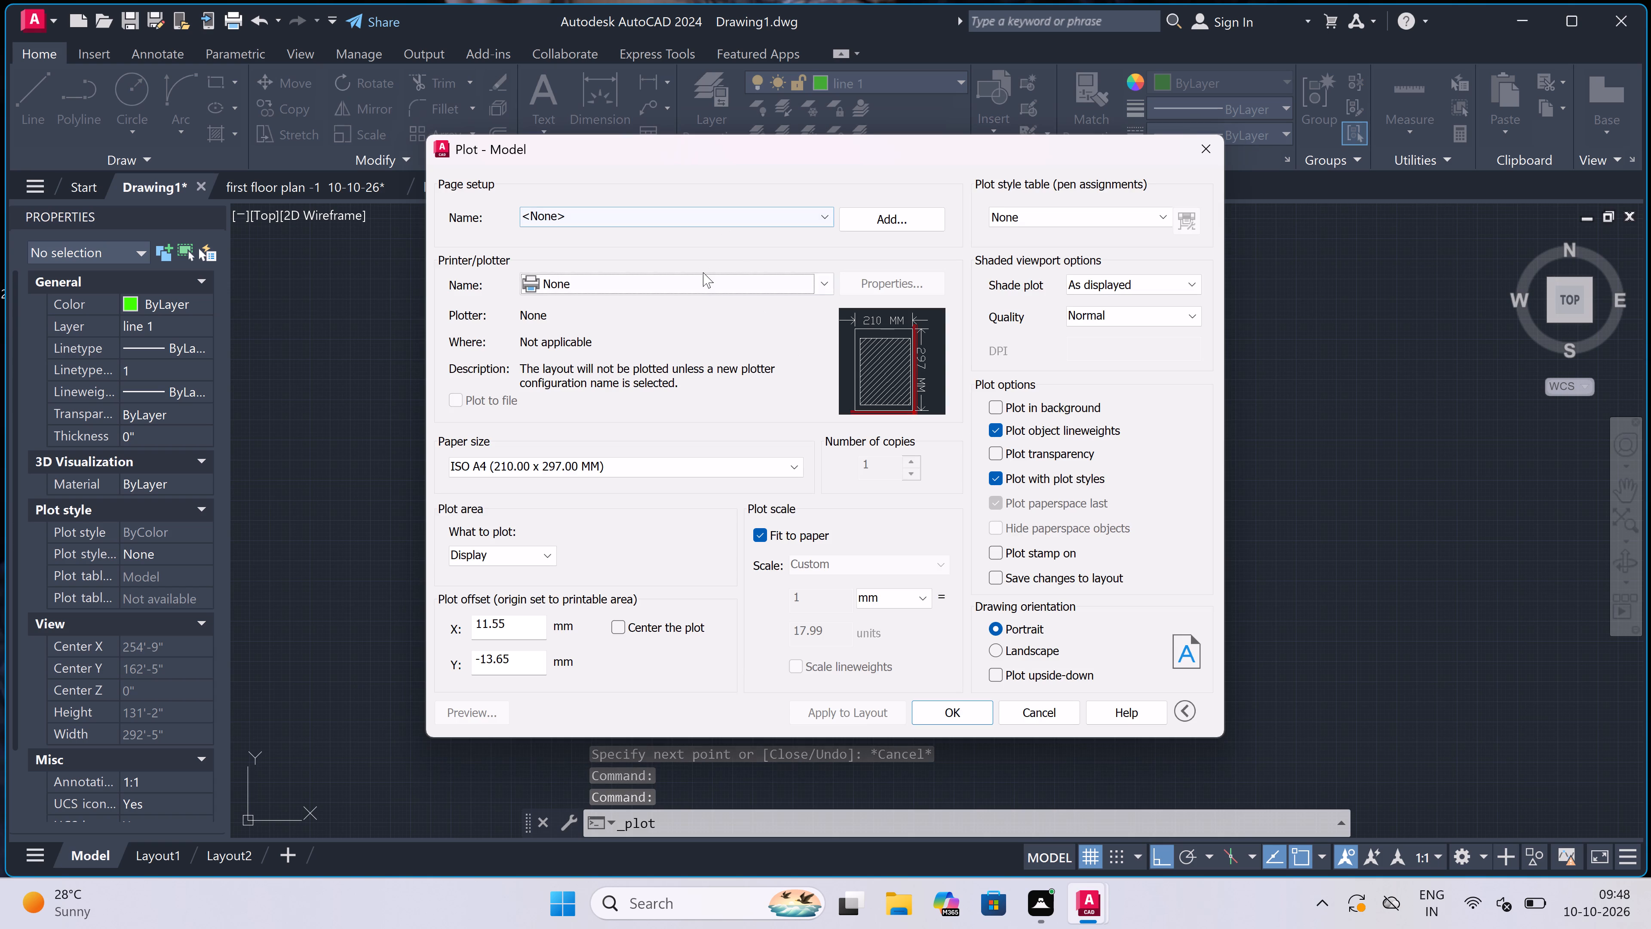
pyautogui.click(701, 282)
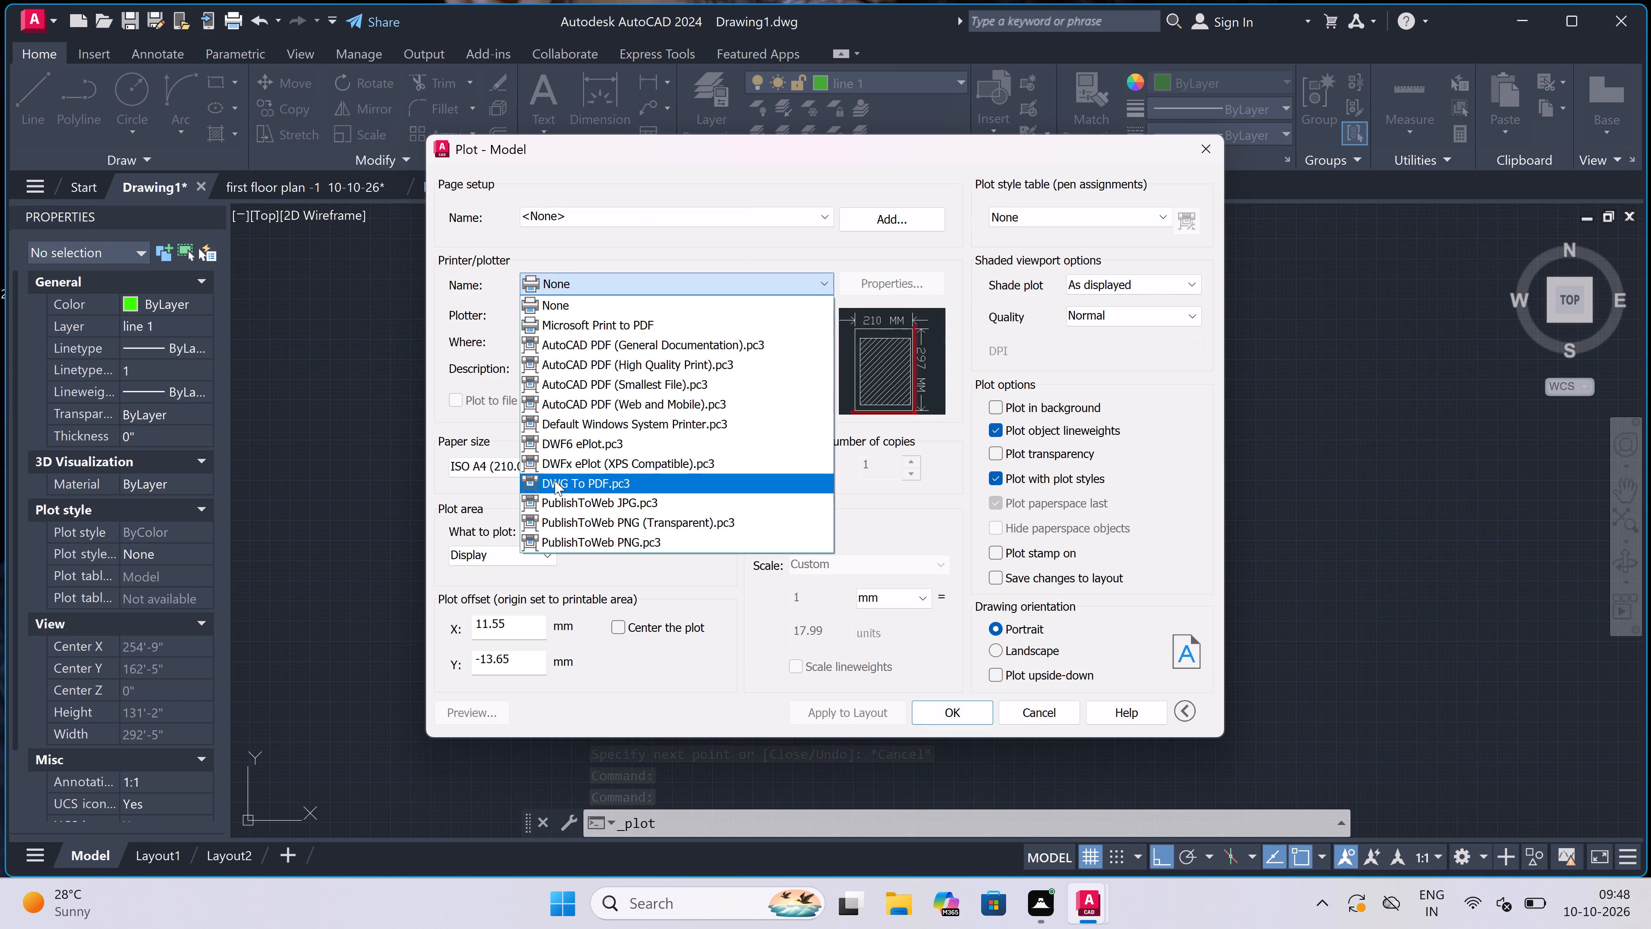
pyautogui.tripleClick(549, 477)
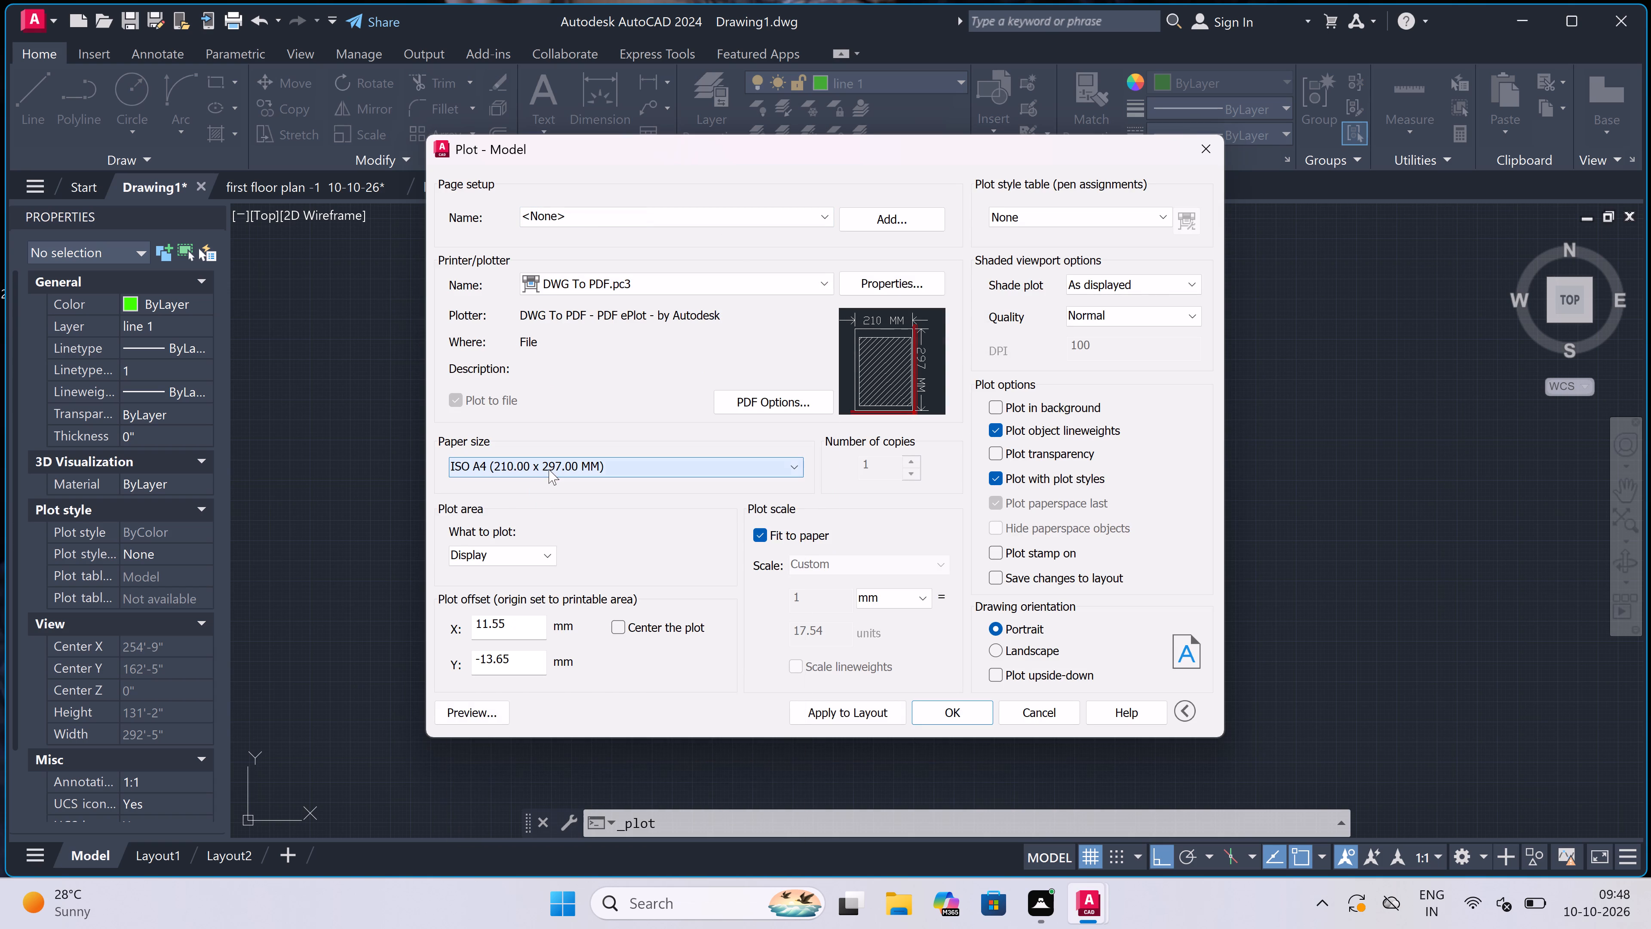
pyautogui.click(547, 464)
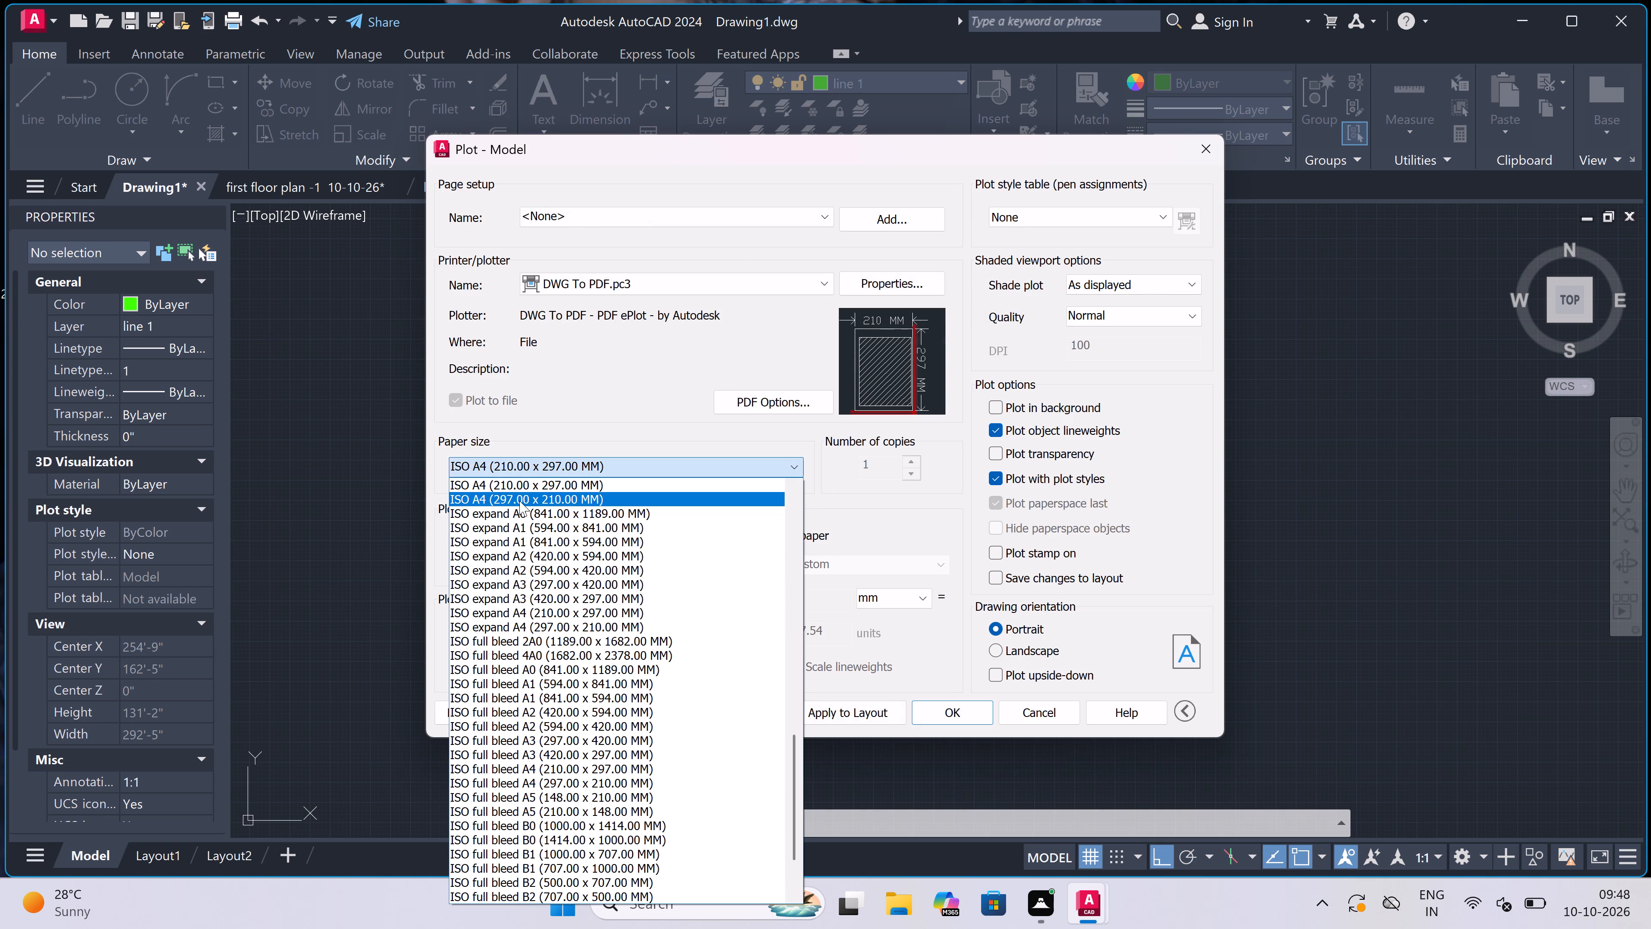
pyautogui.click(519, 501)
# Set the plot area to a window spanning opposite corners of the border frame around the first floor plan.
pyautogui.doubleClick(502, 554)
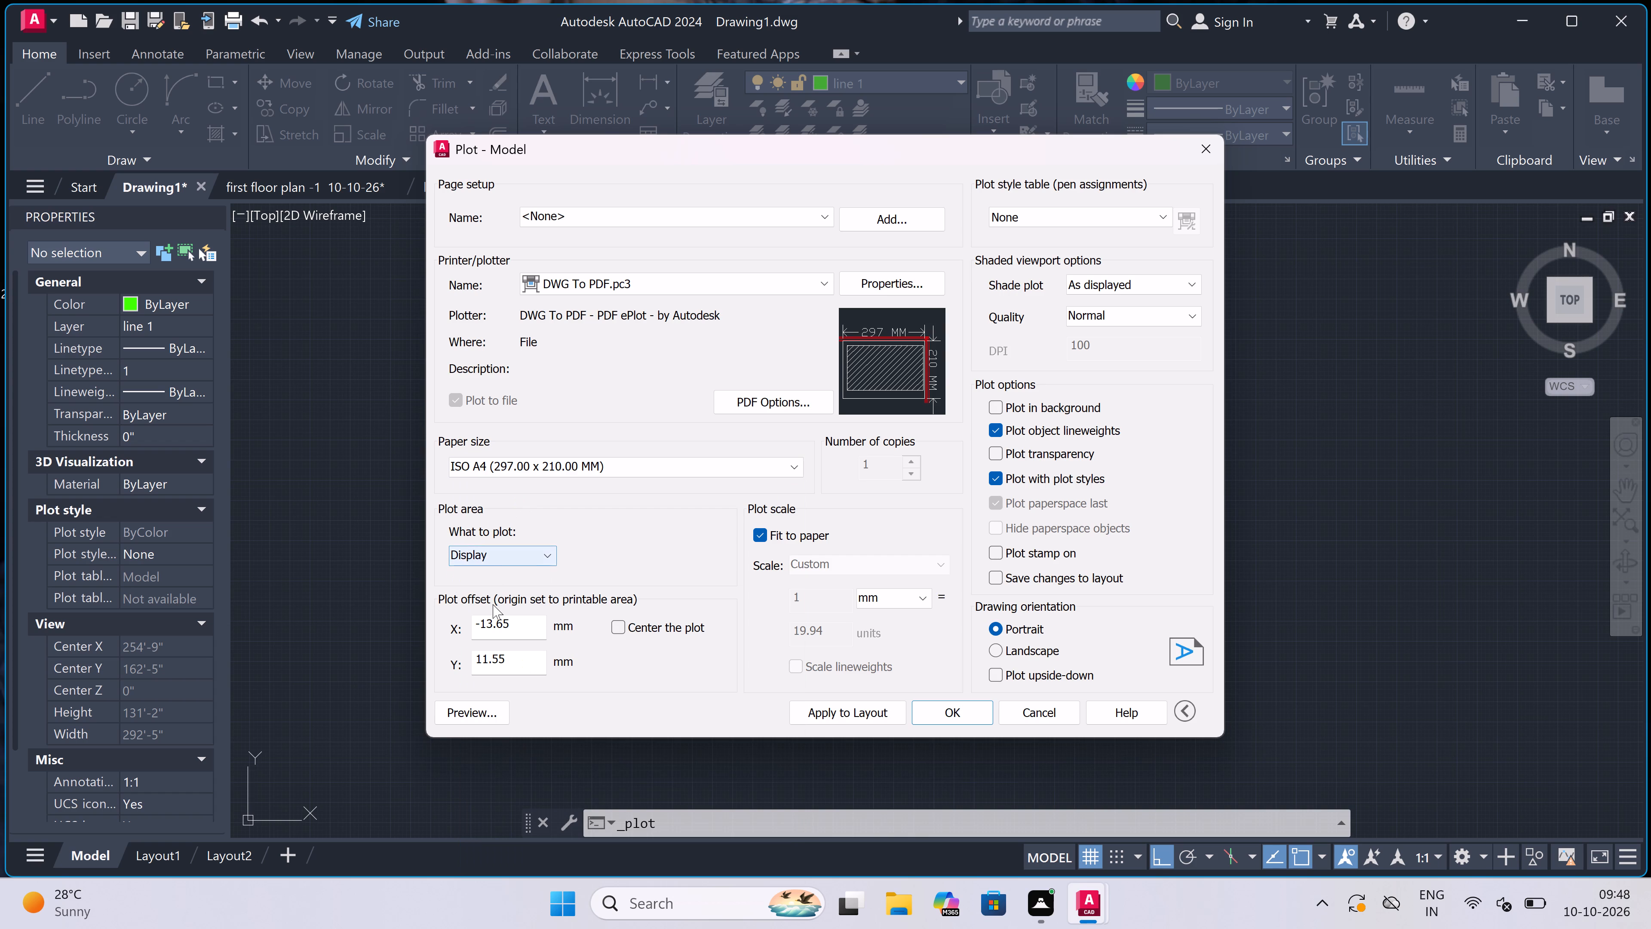
pyautogui.click(503, 548)
pyautogui.click(491, 618)
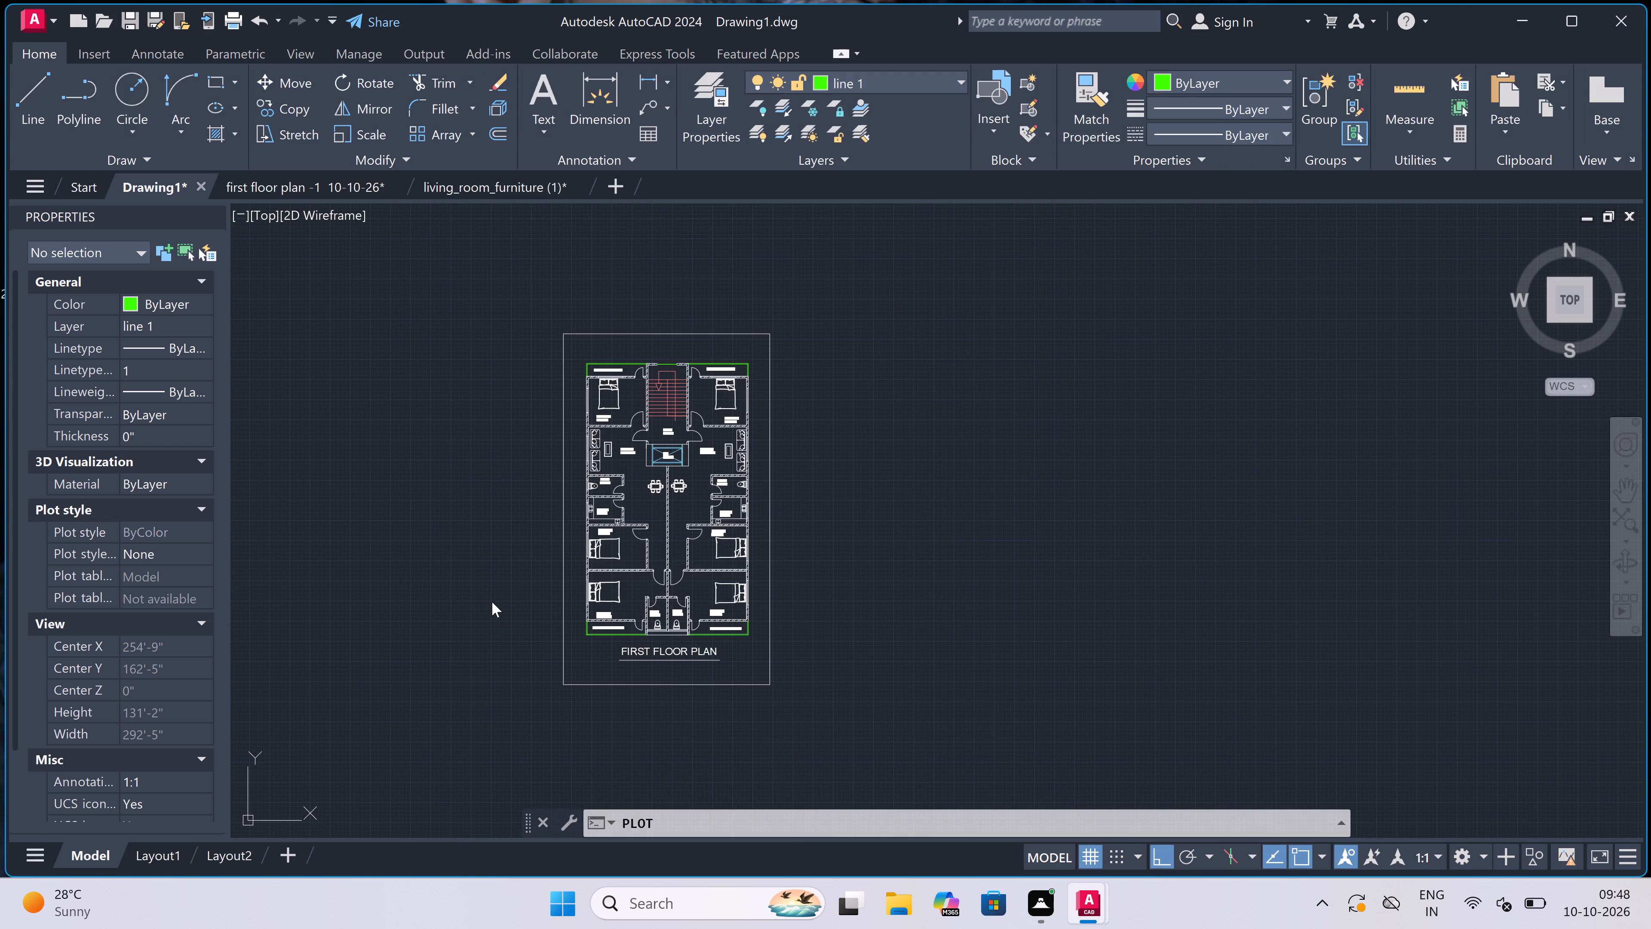
pyautogui.doubleClick(564, 332)
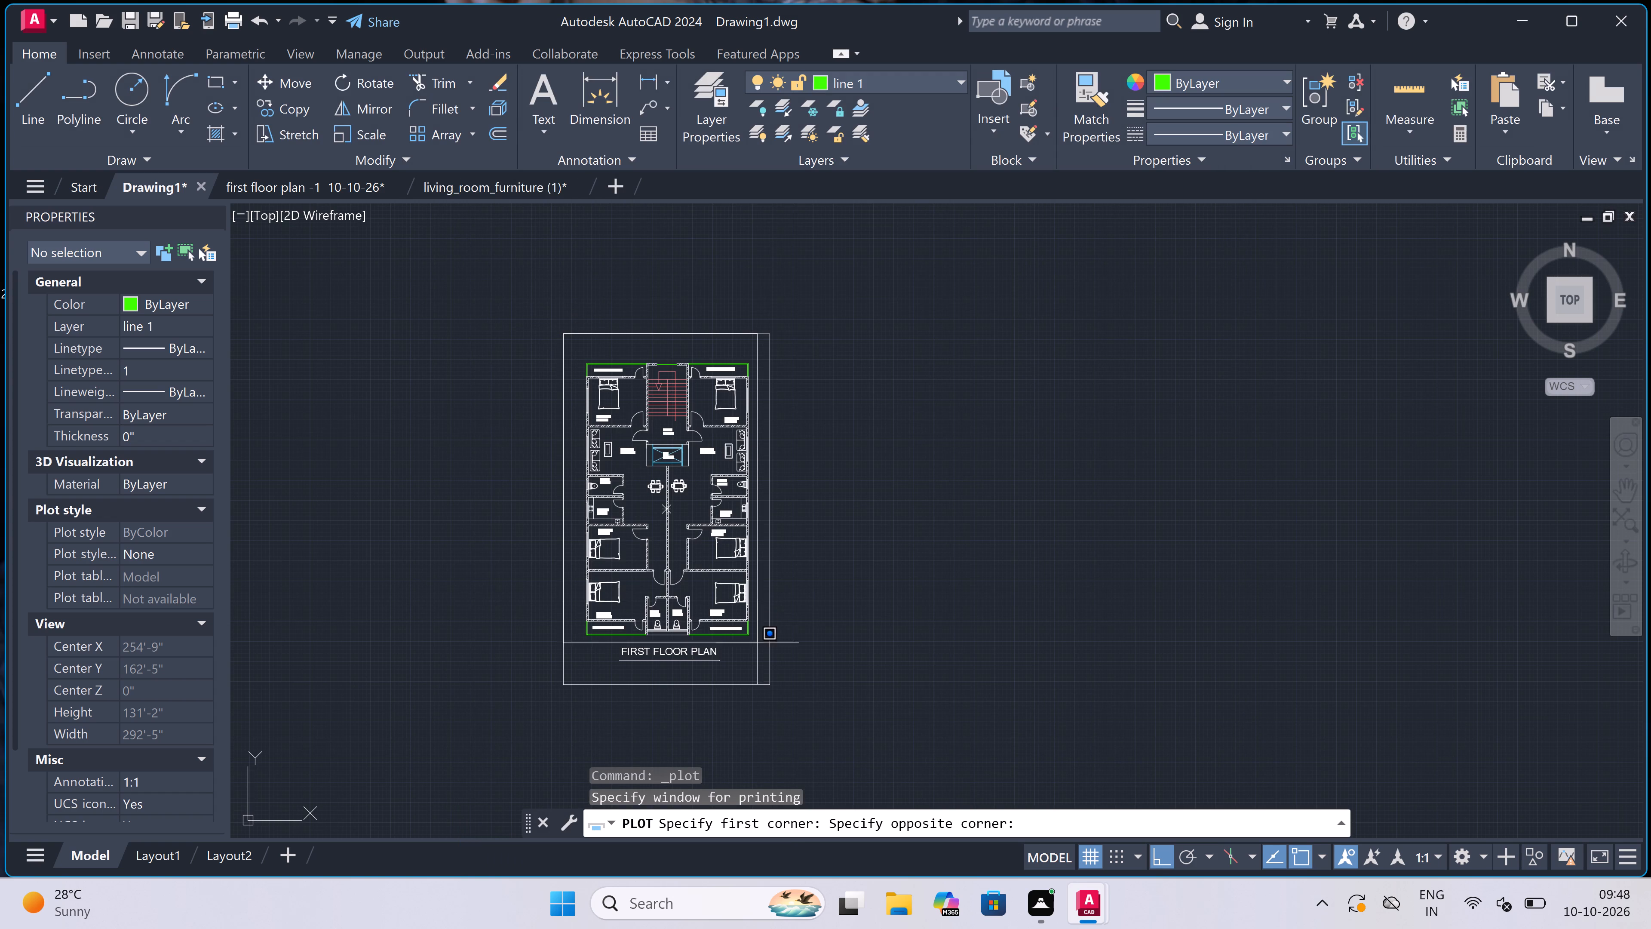
pyautogui.click(766, 681)
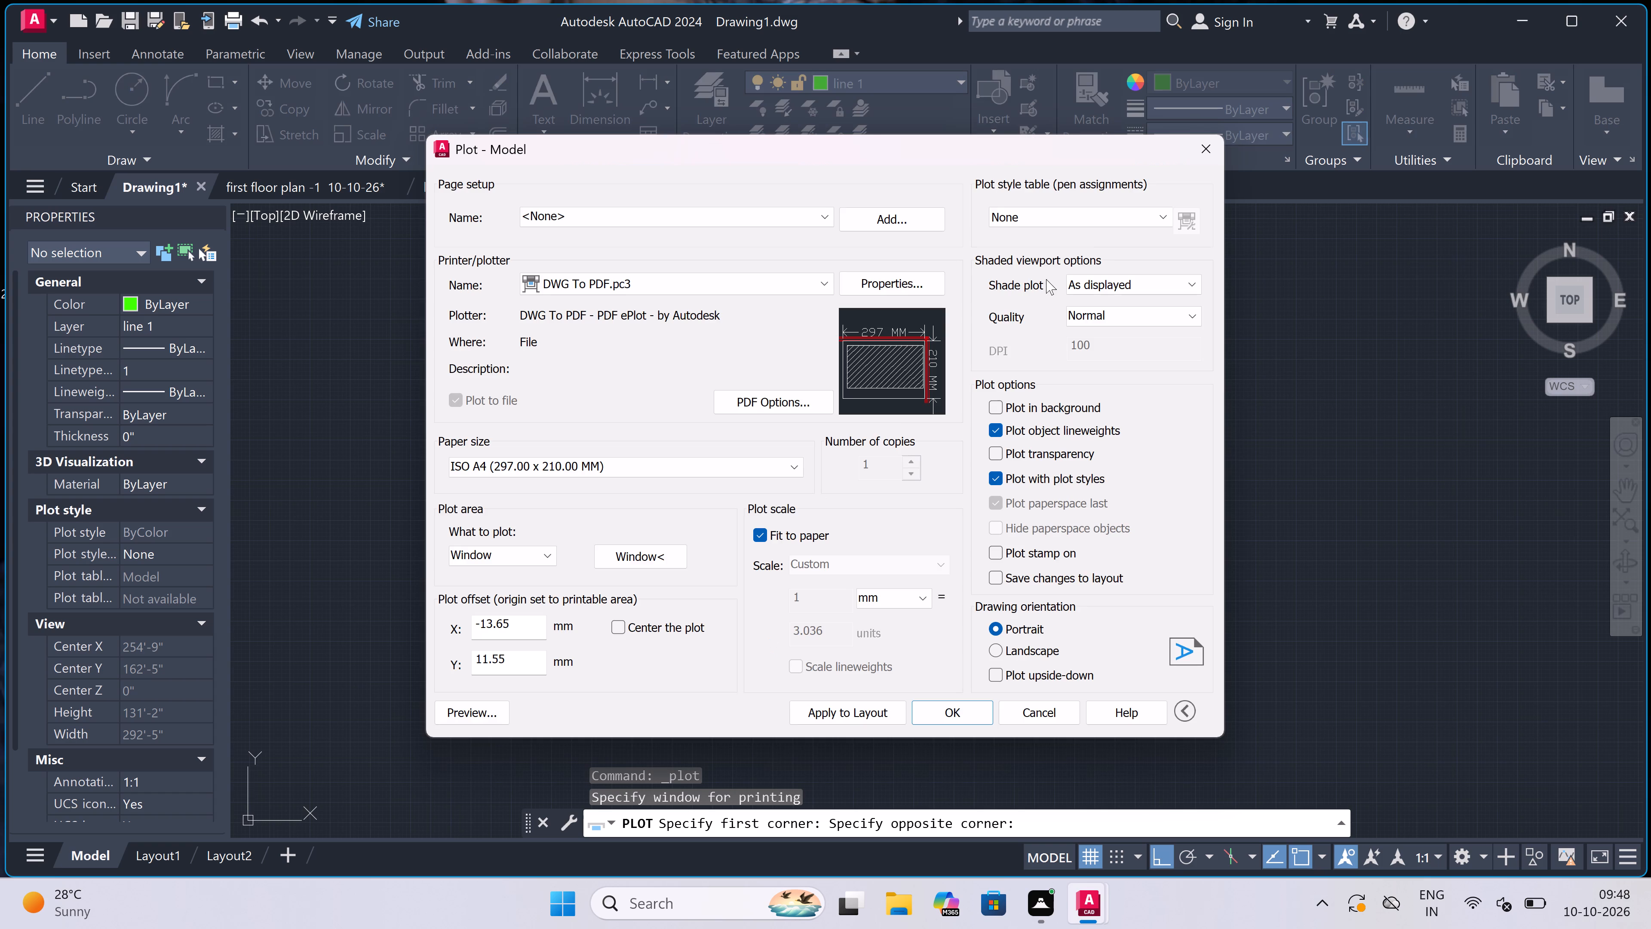
# Assign the acad.ctb plot style table to all layouts, center the plot and apply the settings to the layout.
pyautogui.click(1071, 214)
pyautogui.click(1049, 249)
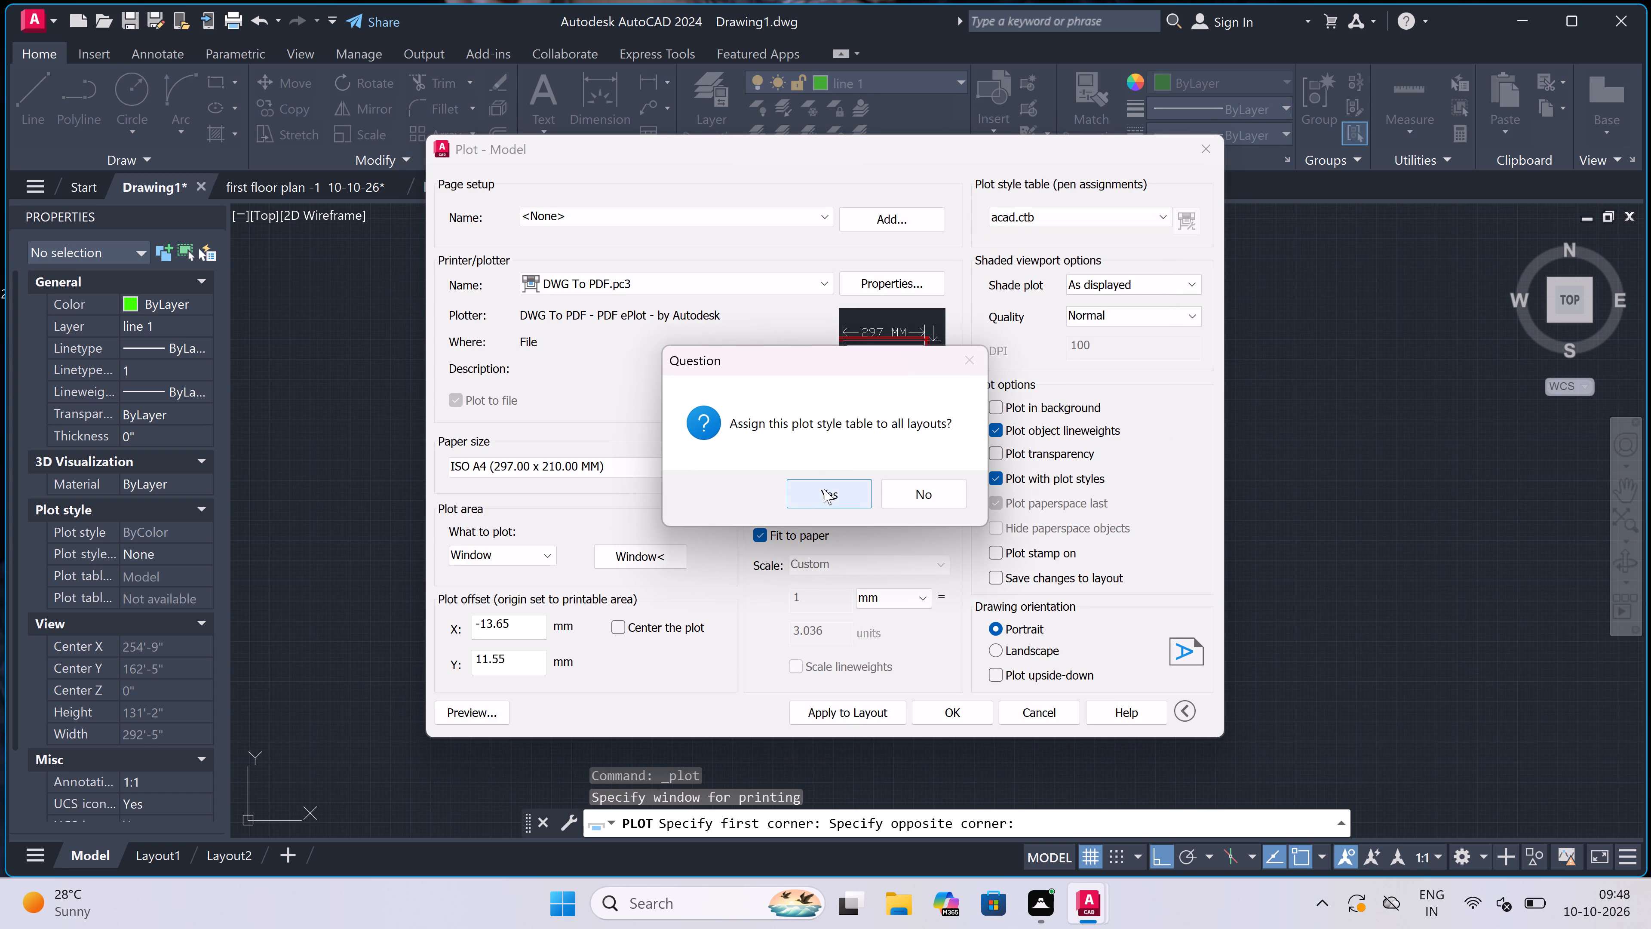
pyautogui.click(824, 489)
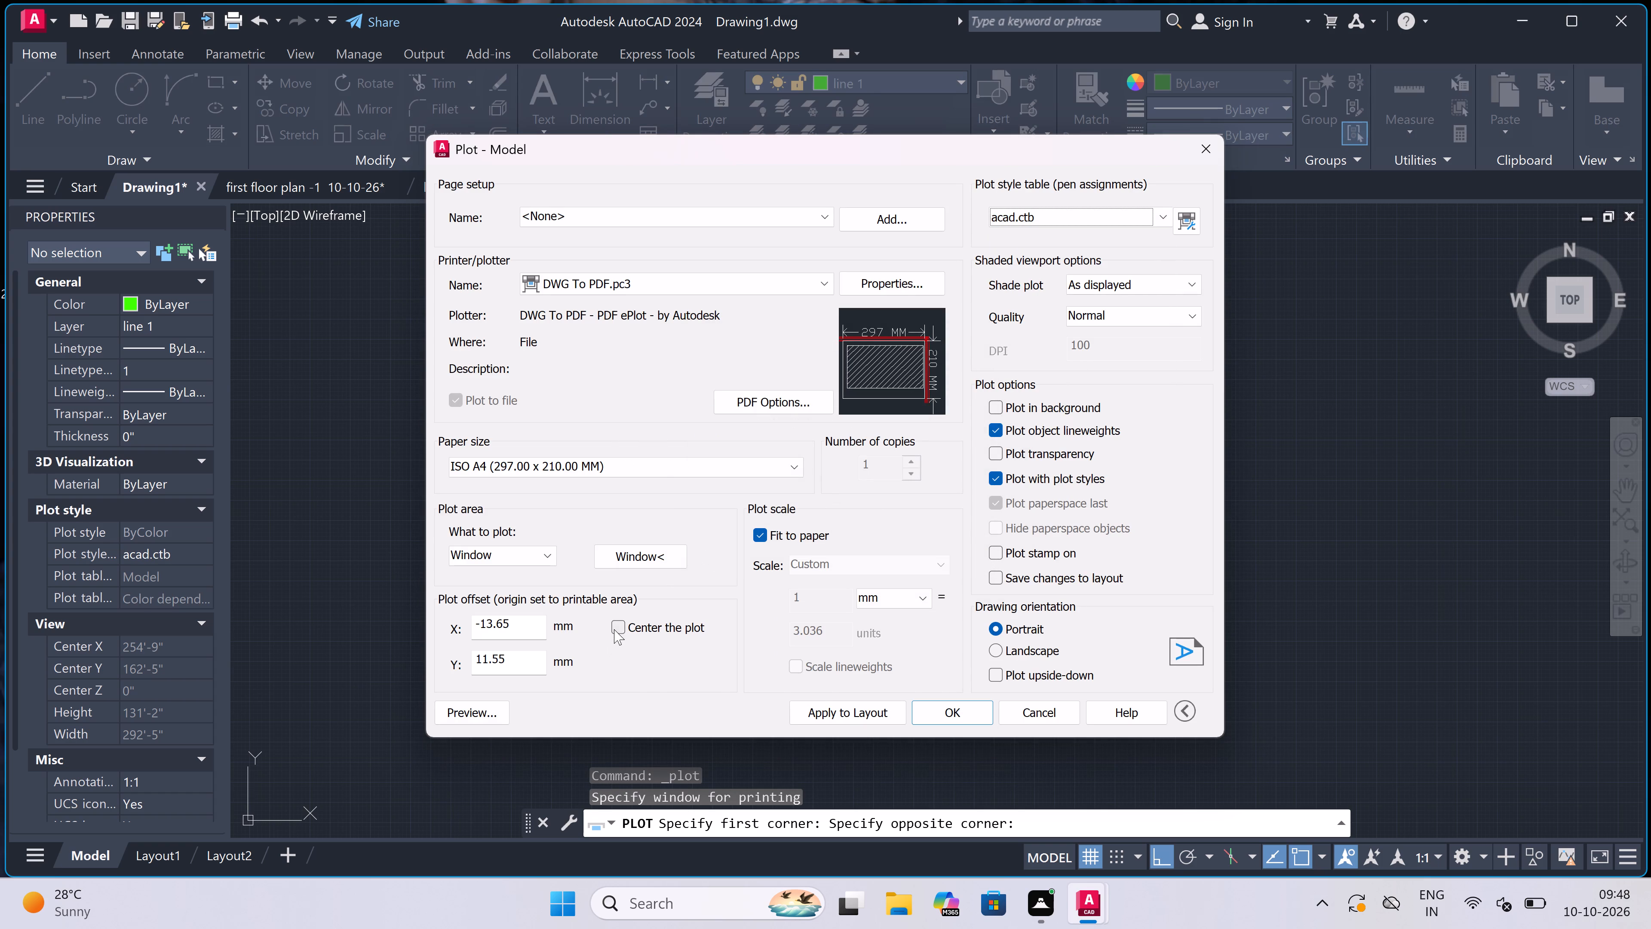
pyautogui.click(614, 629)
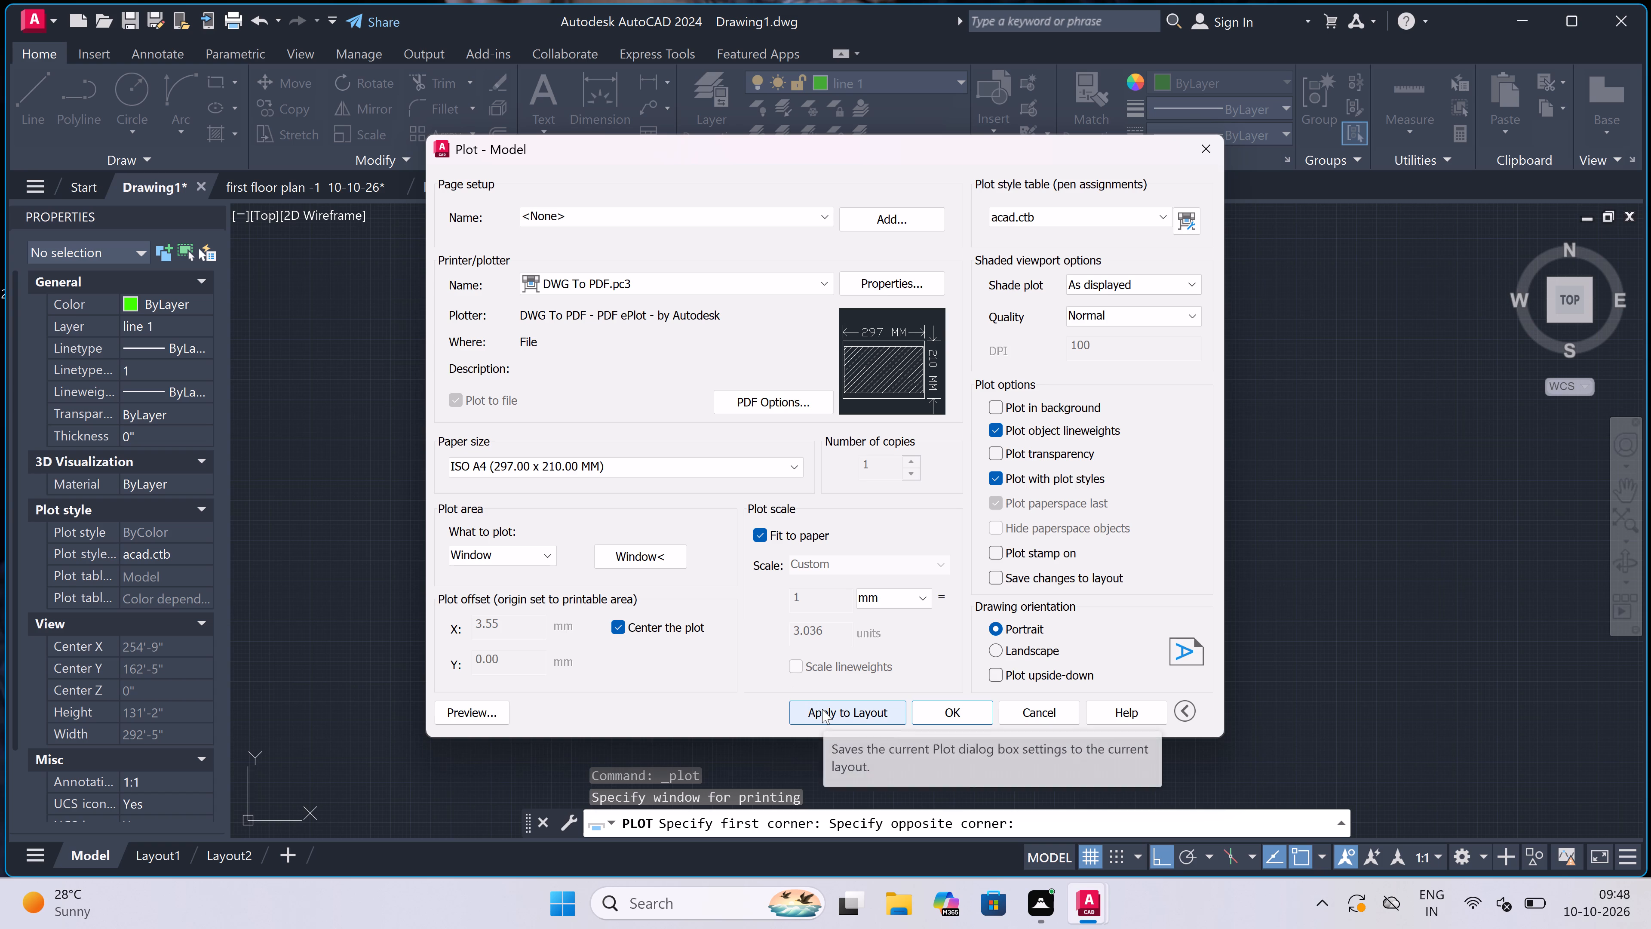
pyautogui.click(822, 709)
# Plot the sheet to a PDF named "first floor plan -2 10-10-26" in the Documents folder.
pyautogui.click(960, 711)
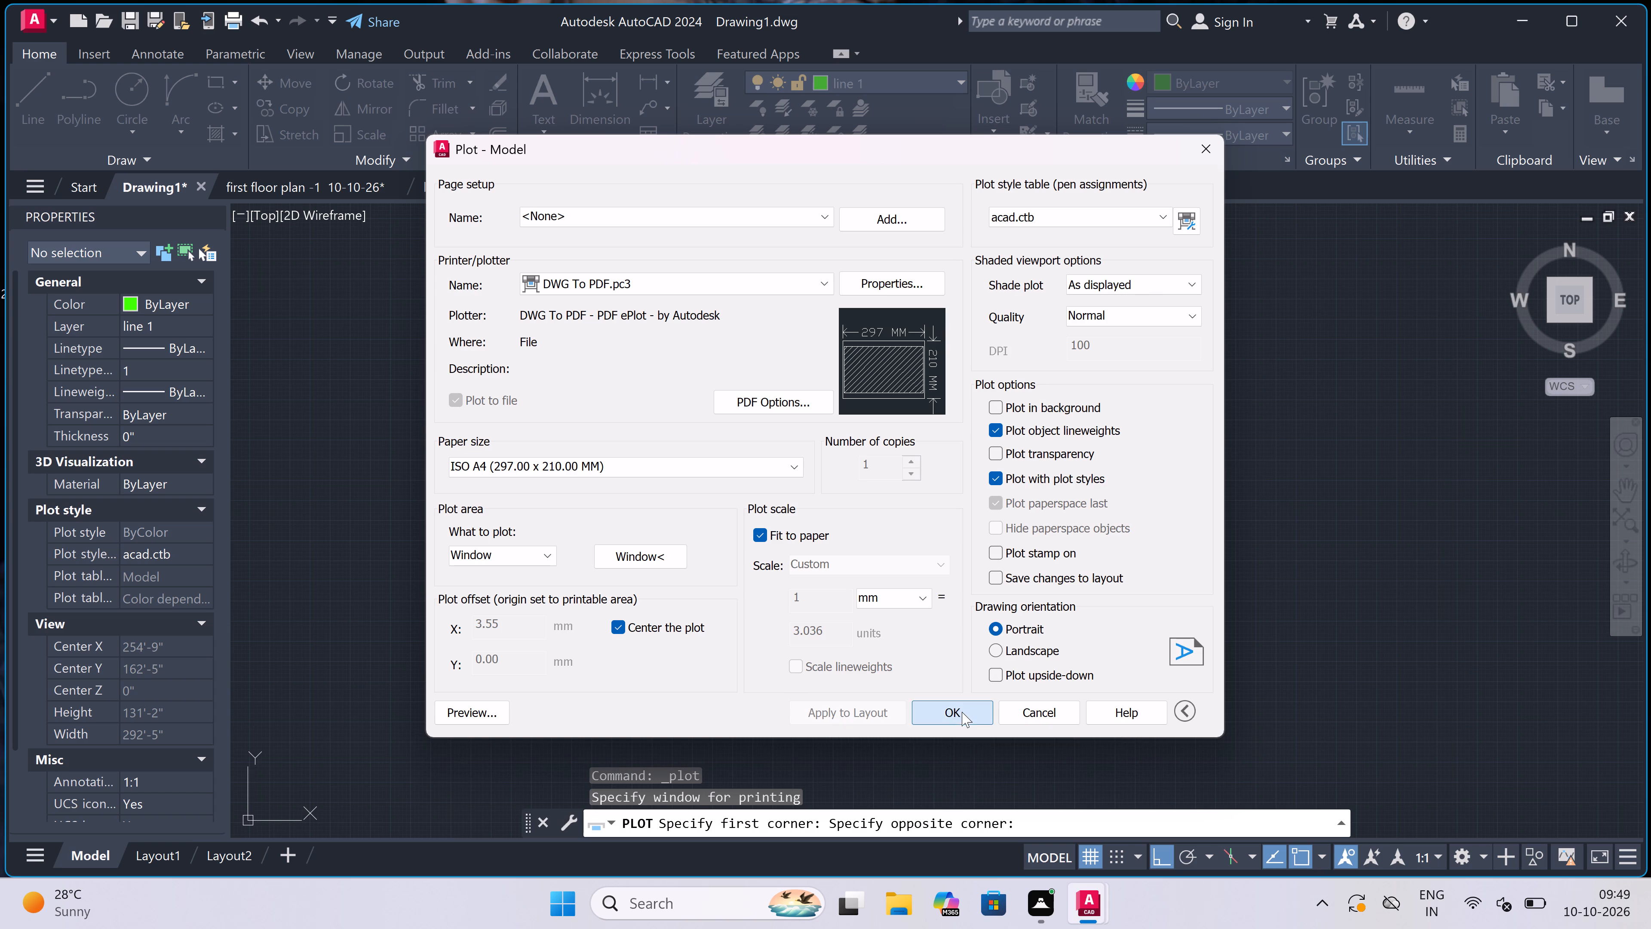
pyautogui.press('BackSpace')
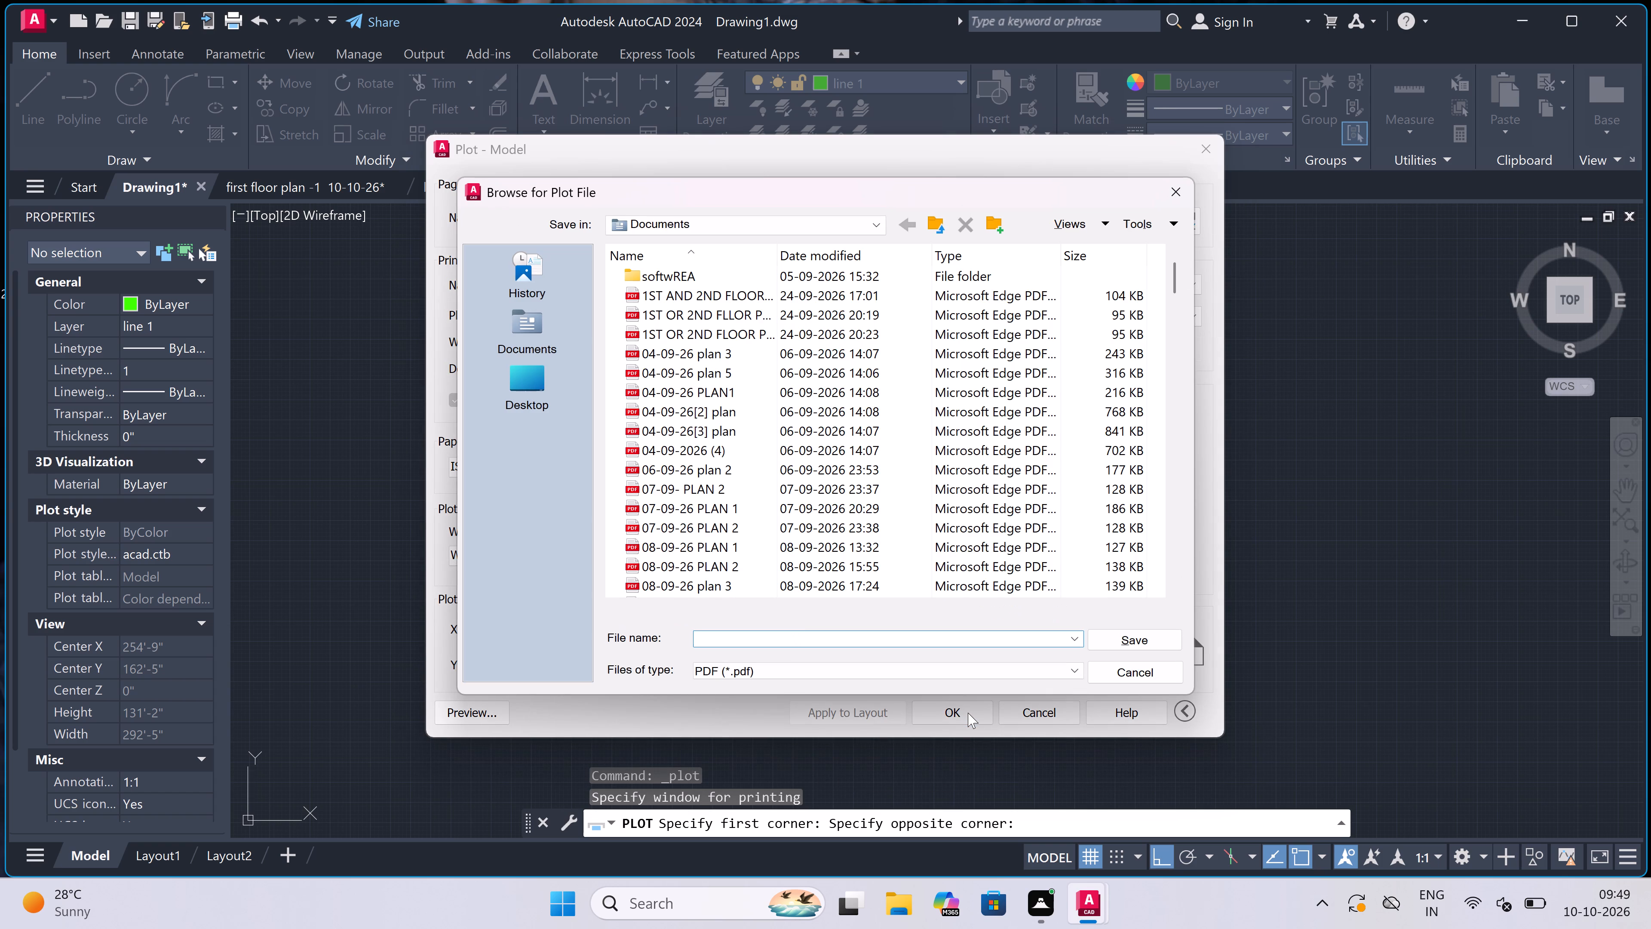
pyautogui.write('firast')
pyautogui.press('space')
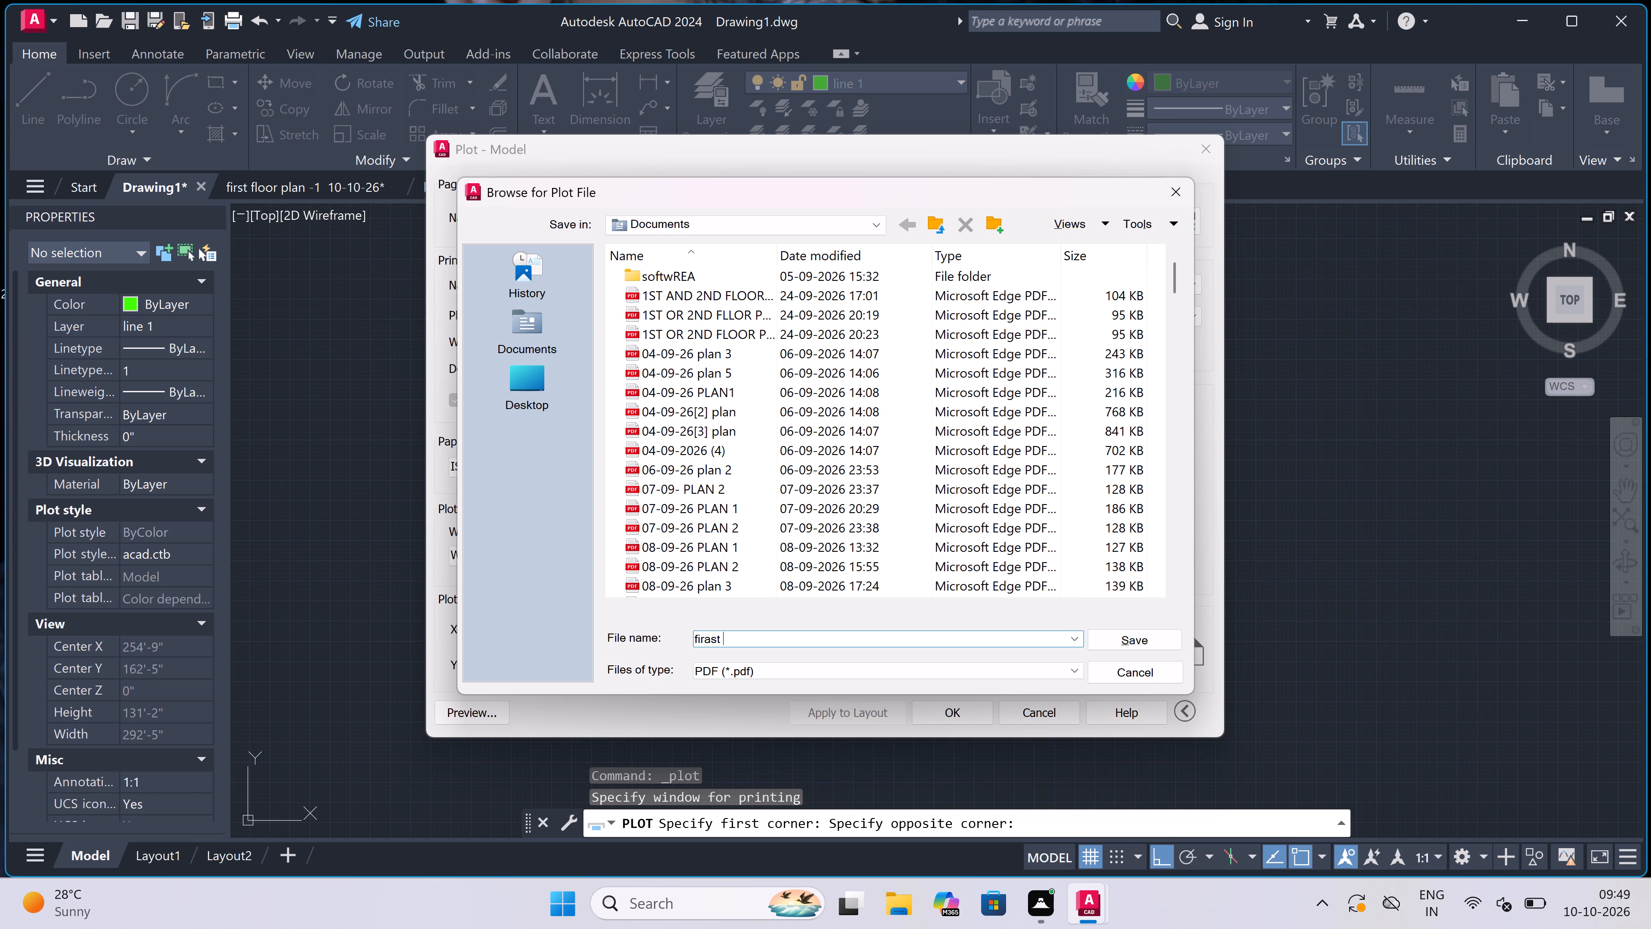
pyautogui.press('BackSpace')
pyautogui.press('BackSpace')
pyautogui.press('BackSpace')
pyautogui.press('BackSpace')
pyautogui.press('BackSpace')
pyautogui.press('BackSpace')
pyautogui.press('BackSpace')
pyautogui.write('fir')
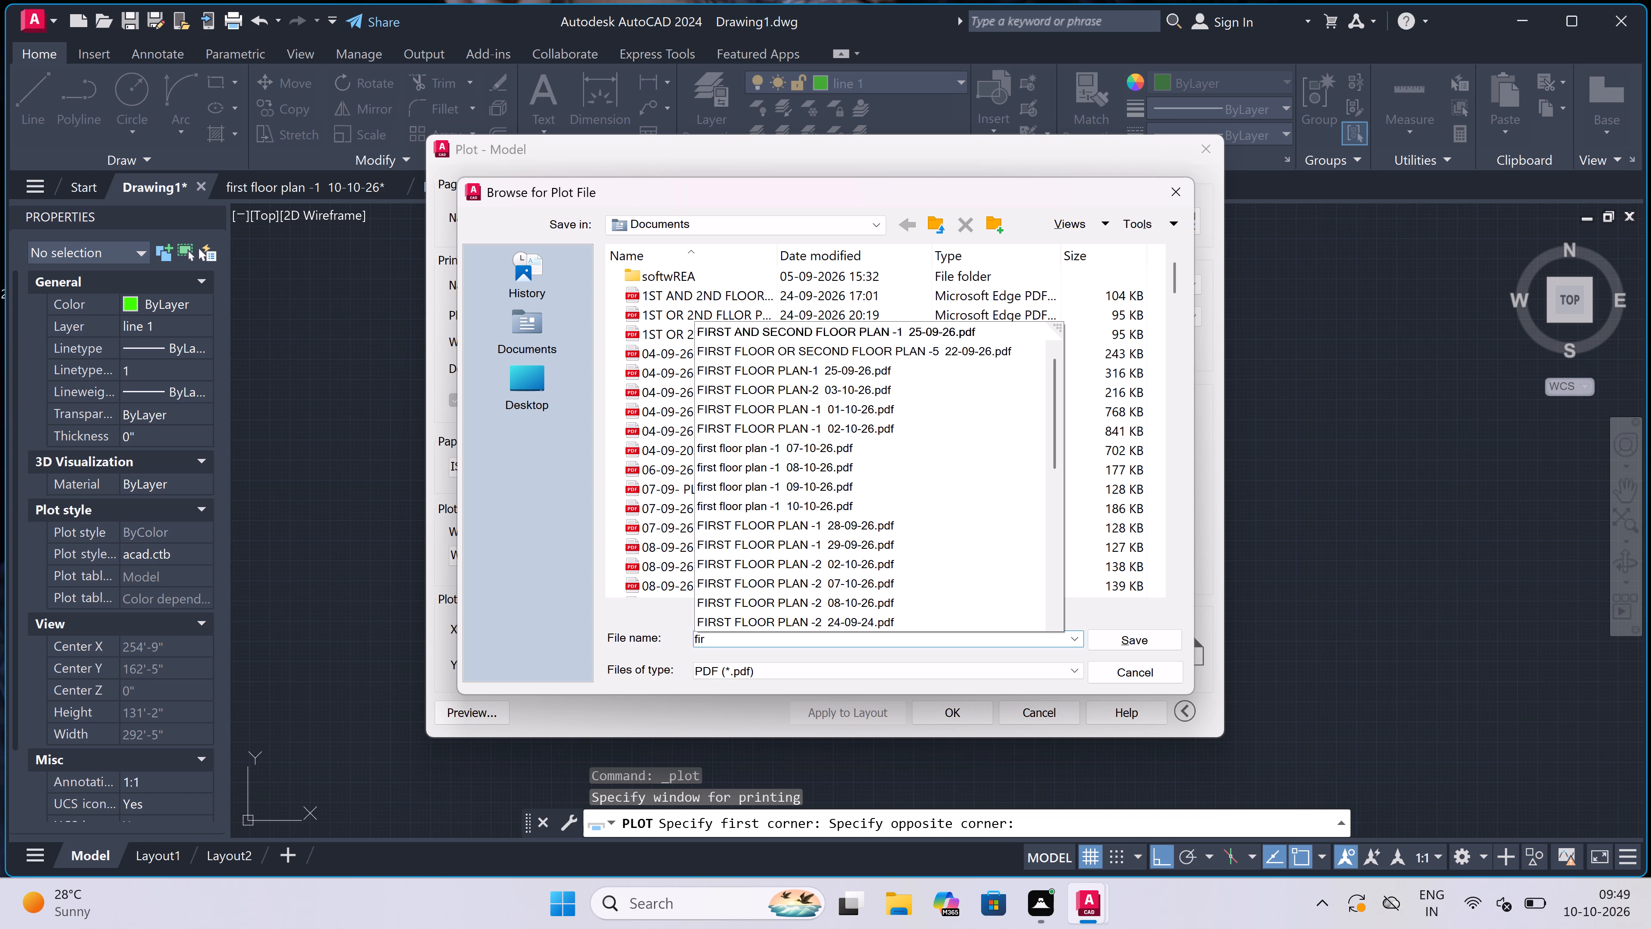
pyautogui.write('st')
pyautogui.press('space')
pyautogui.write('floor plan -')
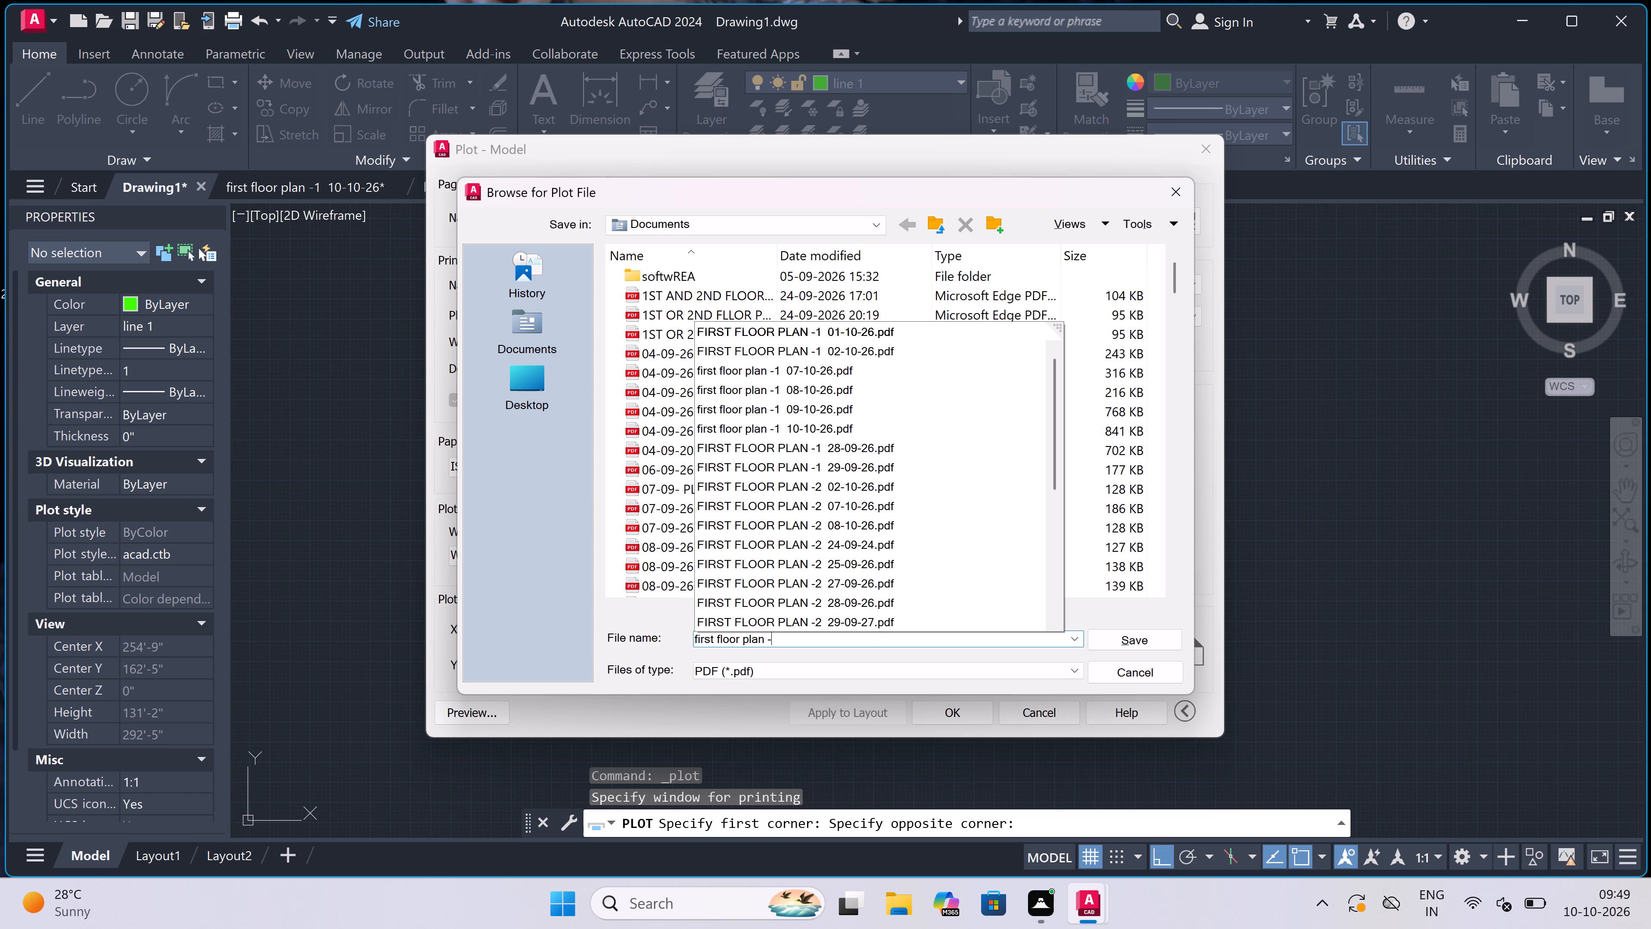
pyautogui.write('2')
pyautogui.press('space')
pyautogui.press('space')
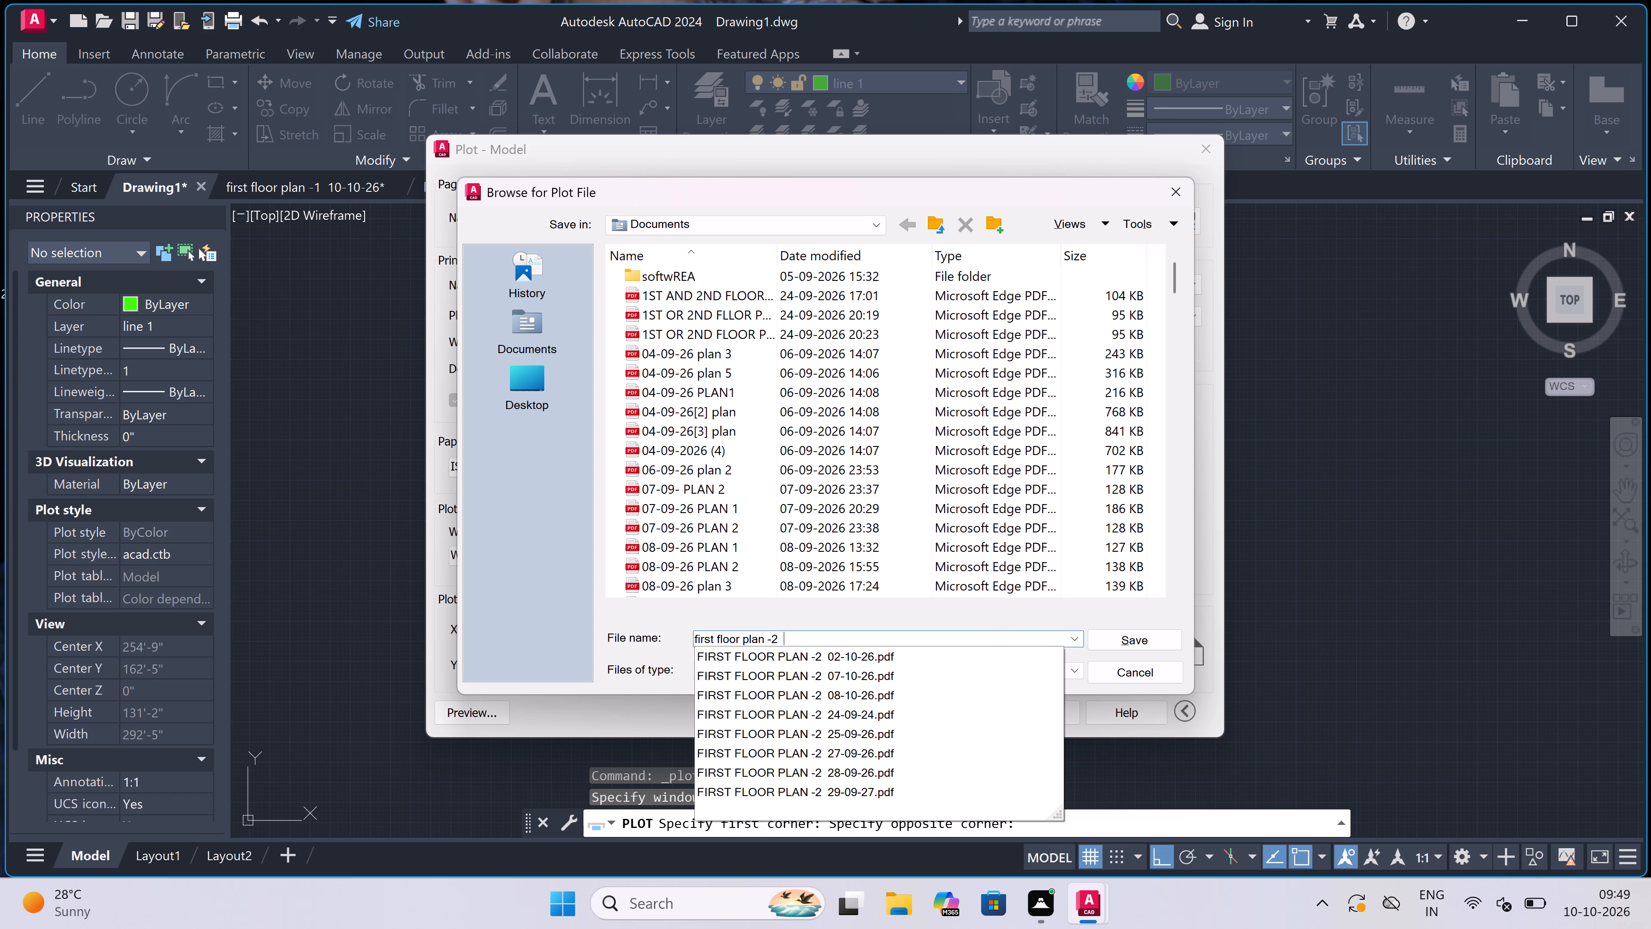
pyautogui.write('10-10-26')
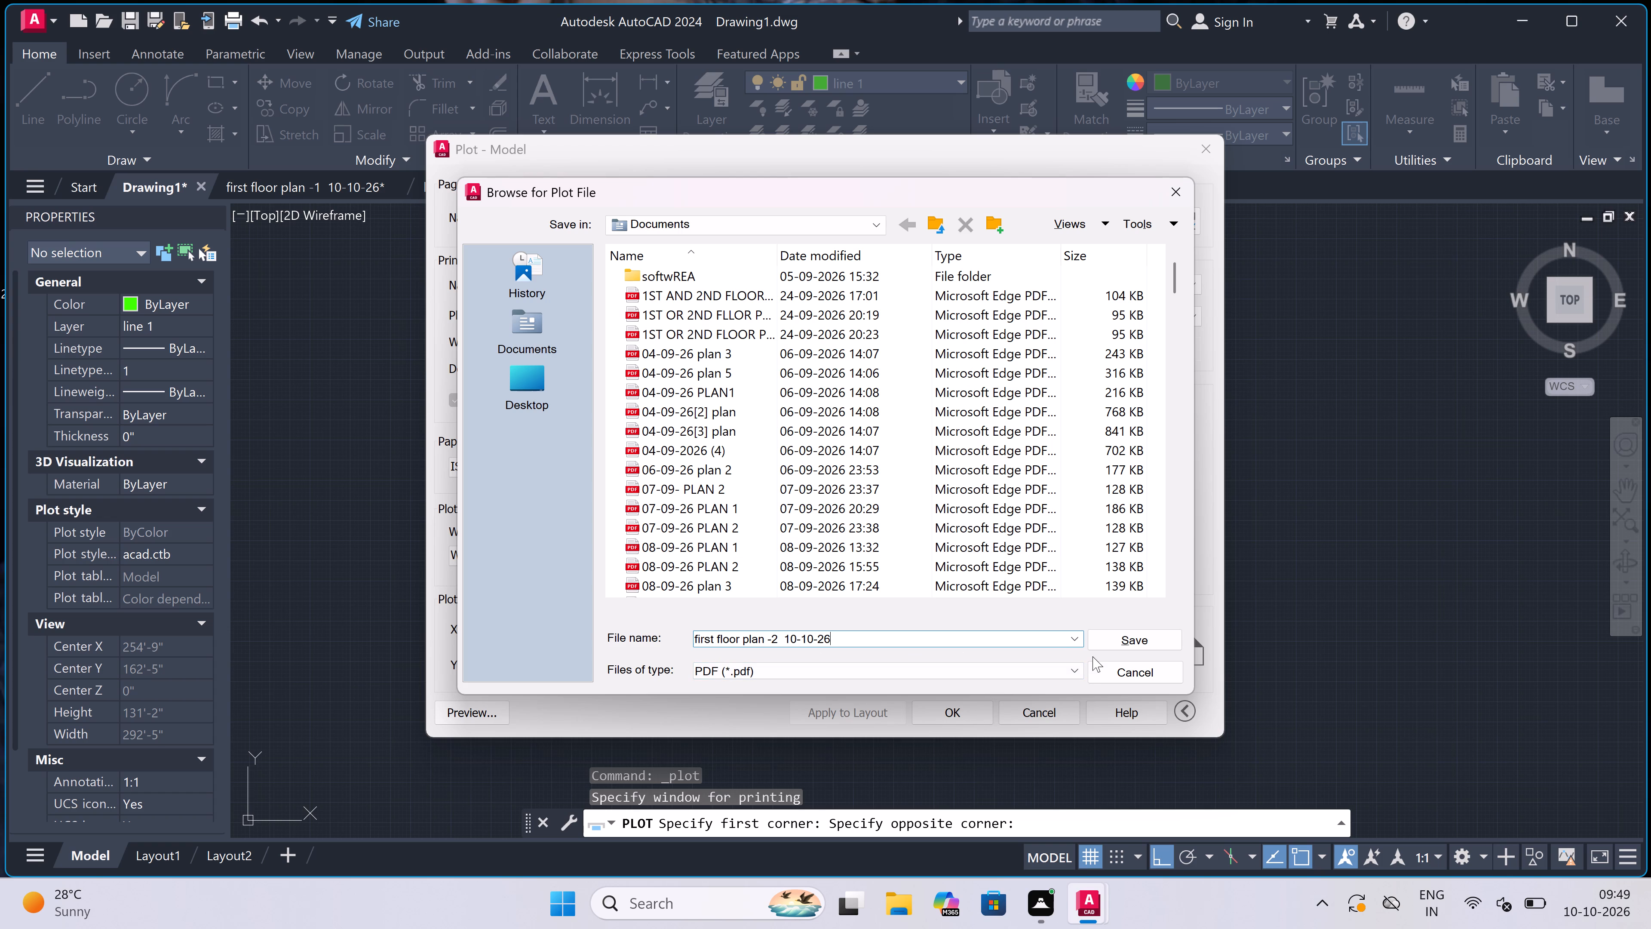
pyautogui.doubleClick(1124, 635)
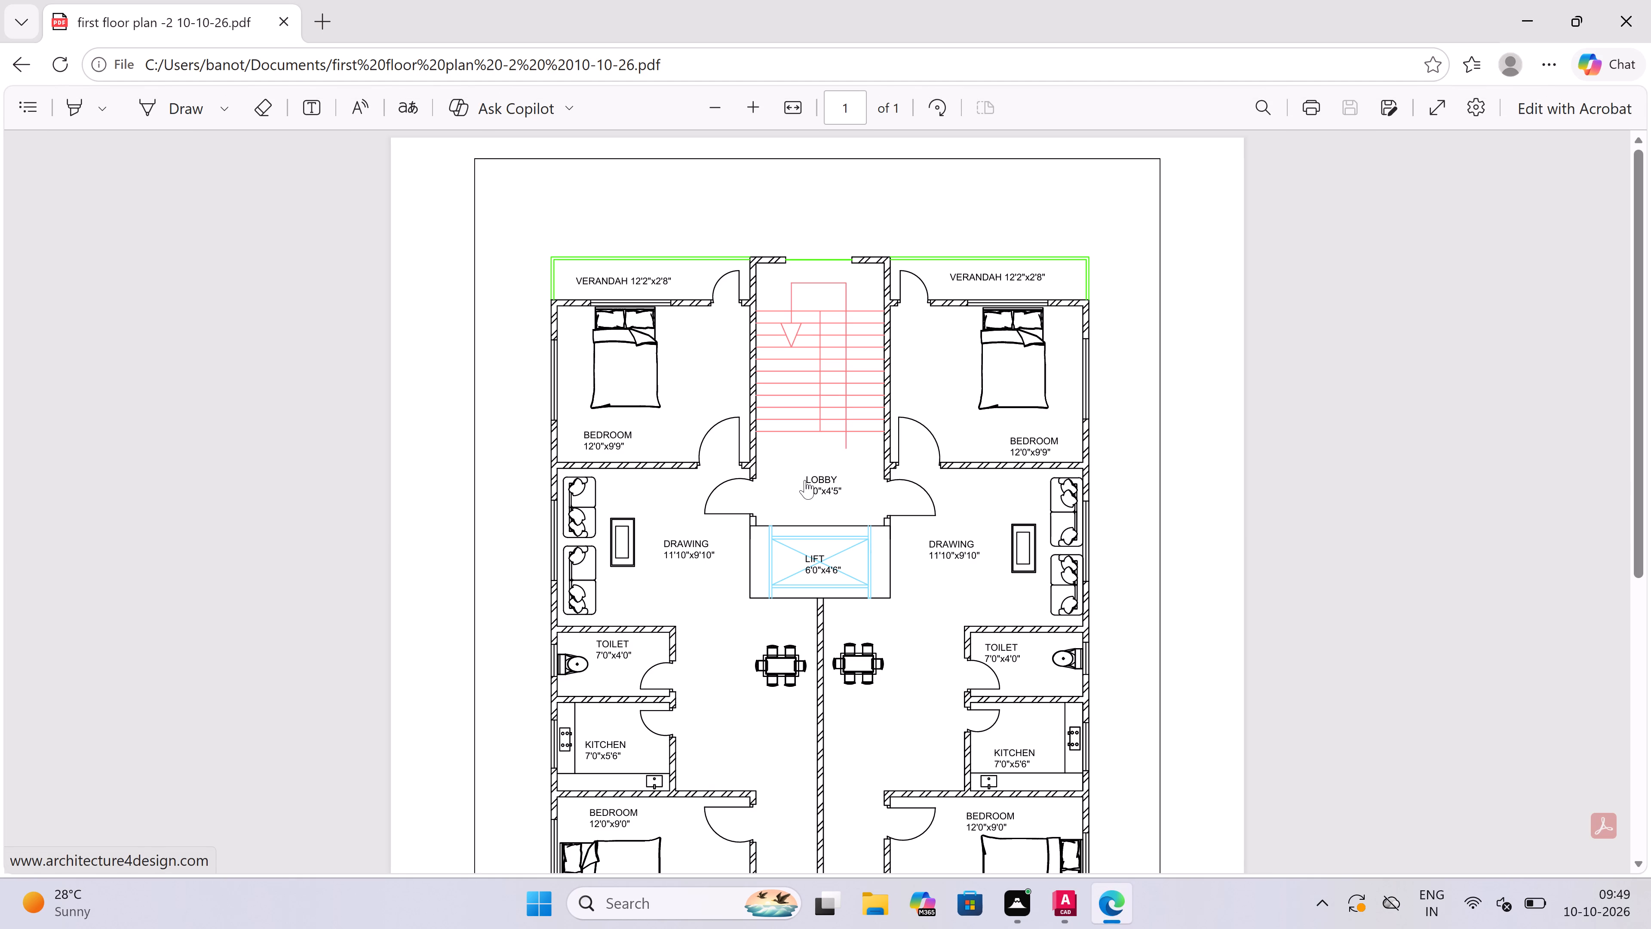
# Review the plotted first floor plan PDF in Microsoft Edge and close it.
pyautogui.scroll(-4, 809, 463)
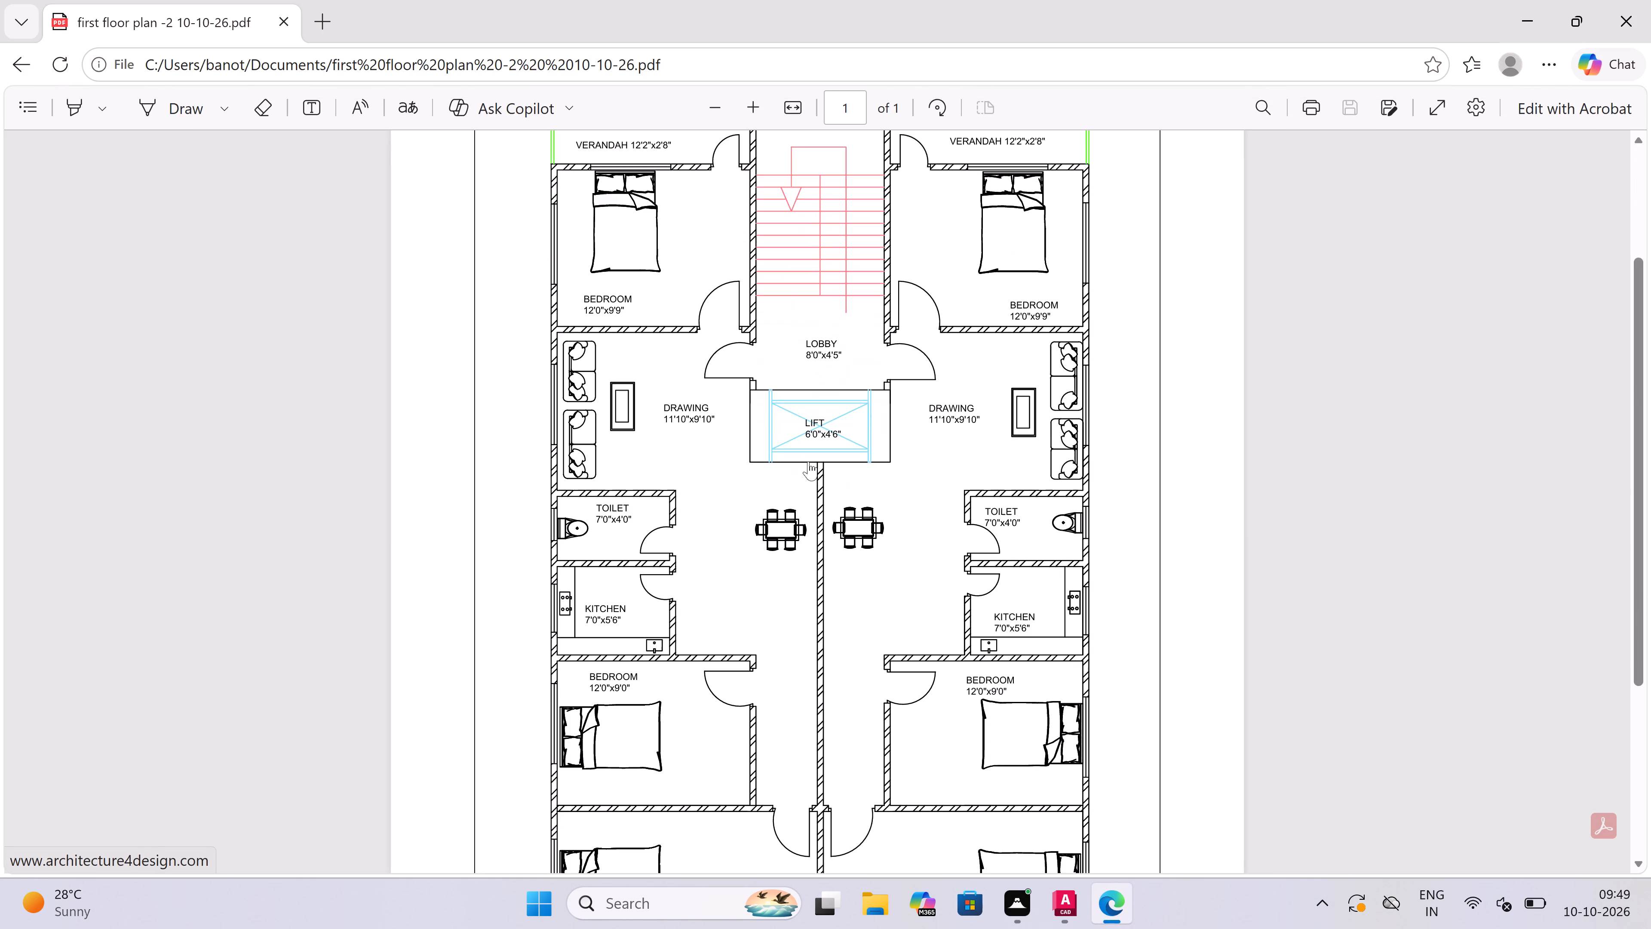
pyautogui.scroll(-3, 808, 461)
pyautogui.scroll(8, 808, 461)
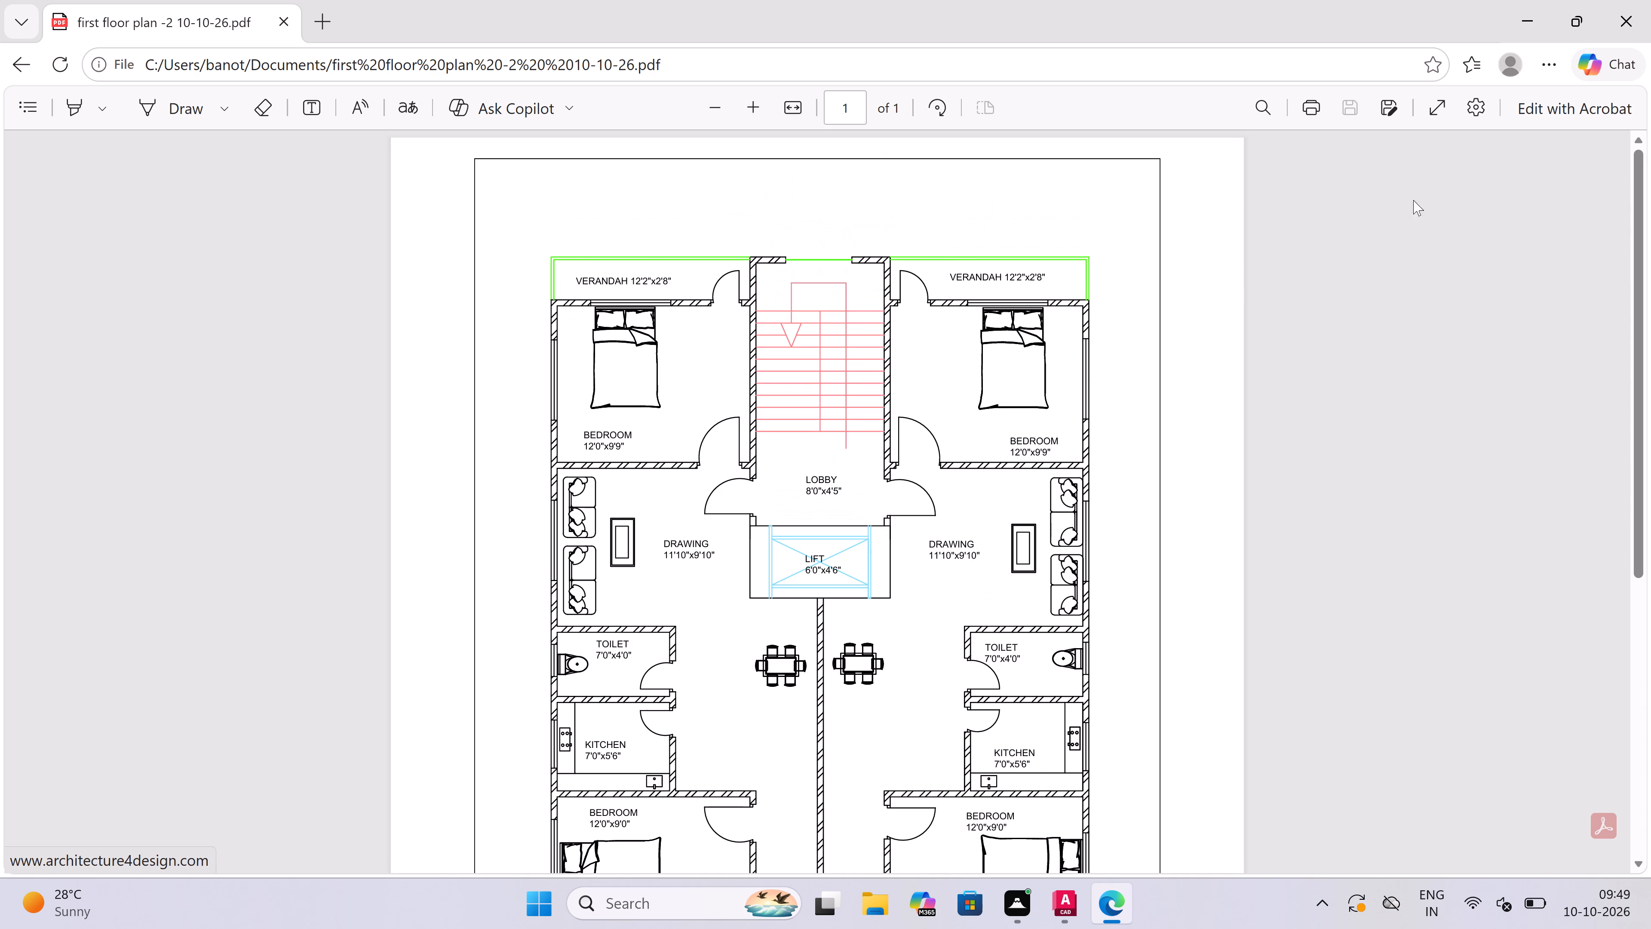
pyautogui.click(1645, 0)
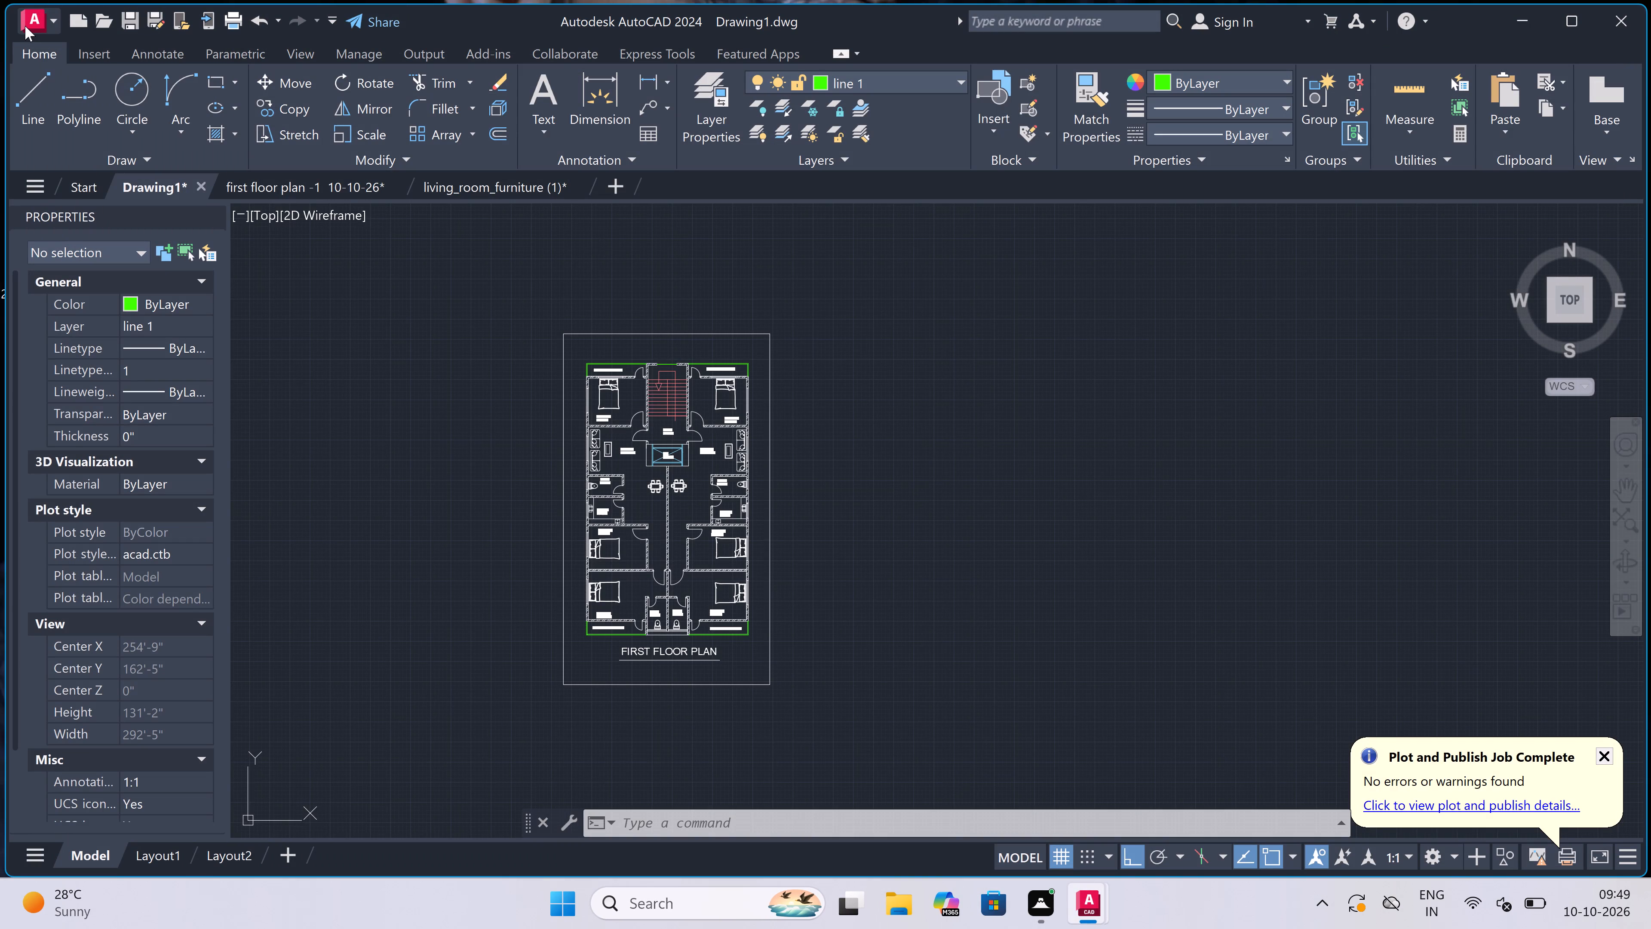
# Save the drawing as "first floor plan-2 10-10-26" in the Downloads folder, in AutoCAD 2018 Drawing format.
pyautogui.doubleClick(31, 15)
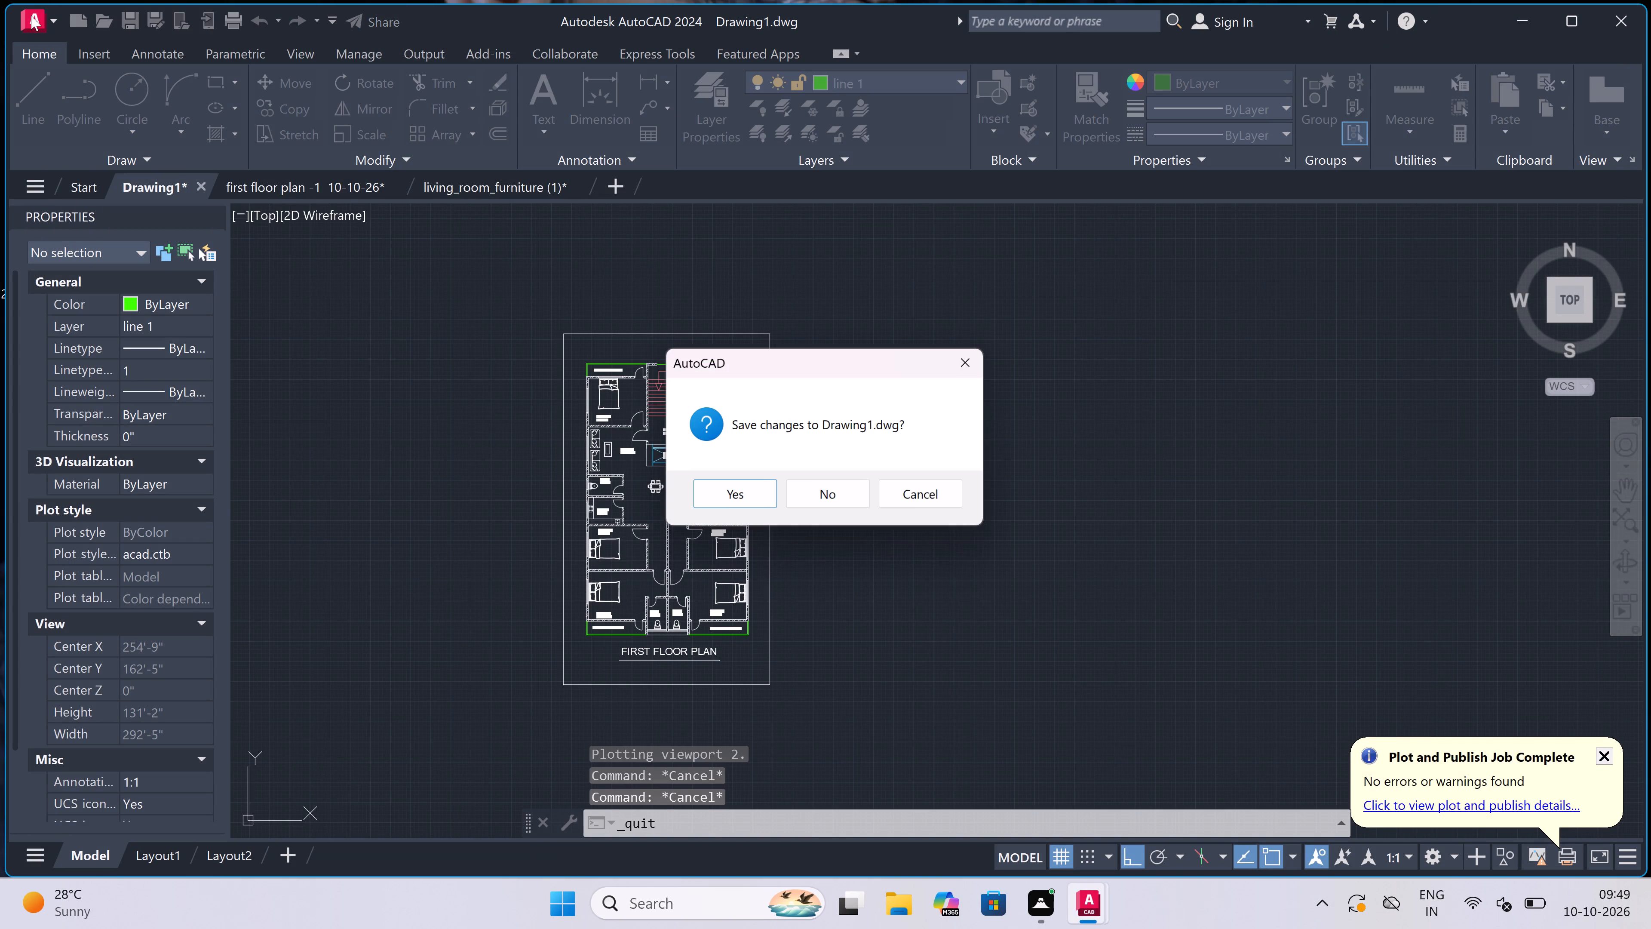
pyautogui.click(973, 352)
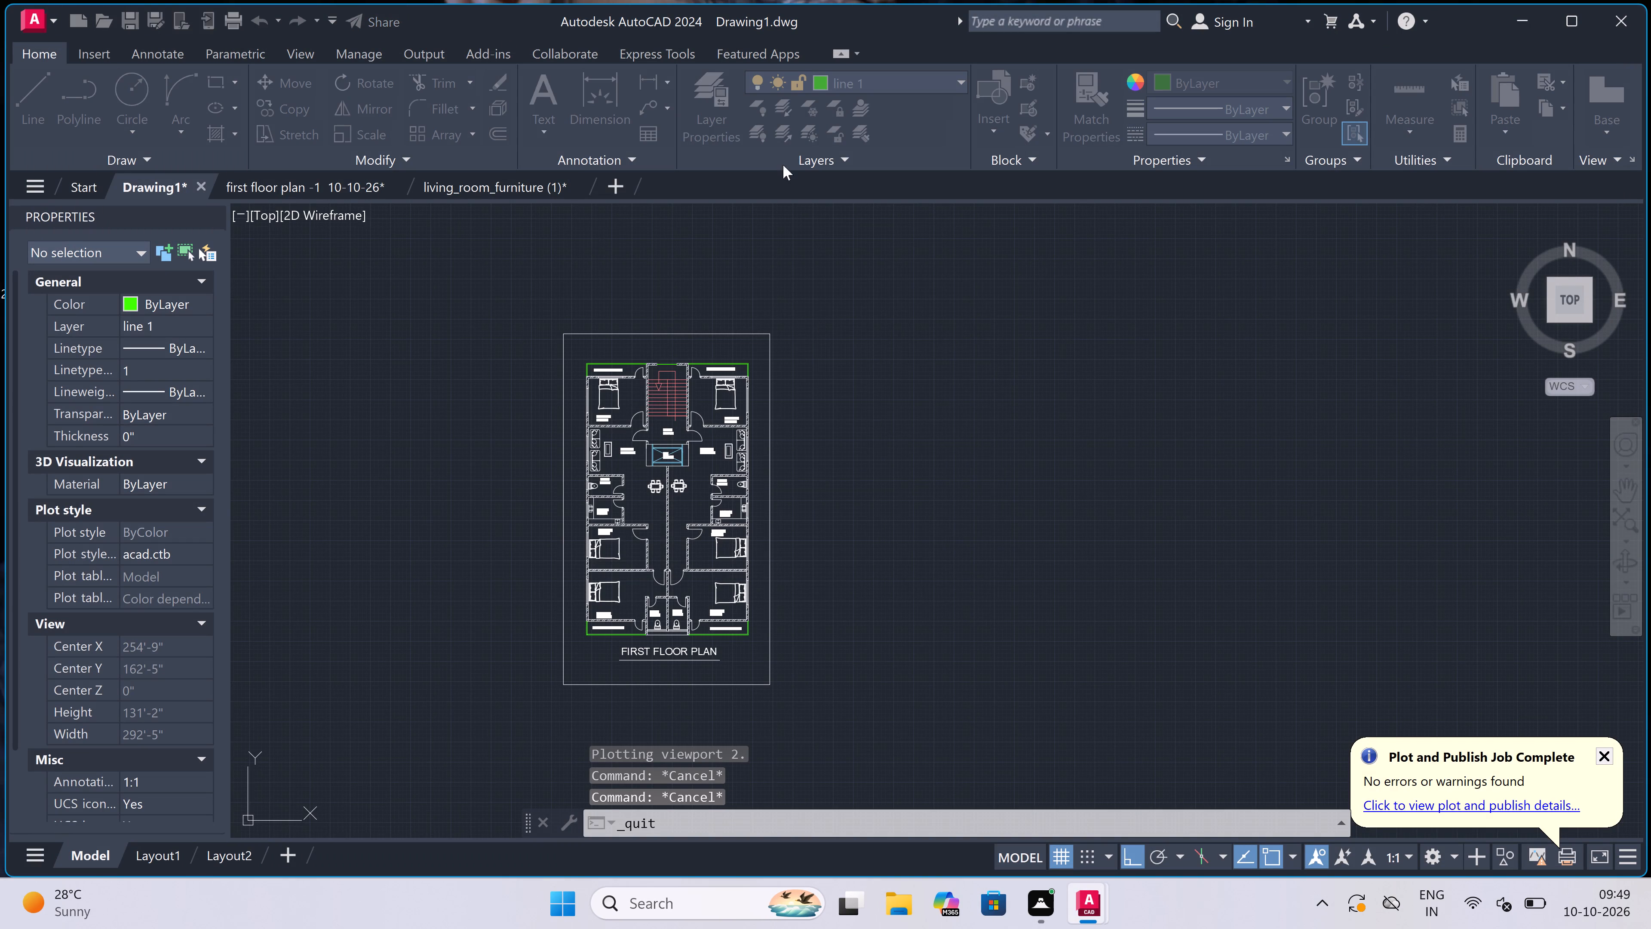
pyautogui.click(30, 19)
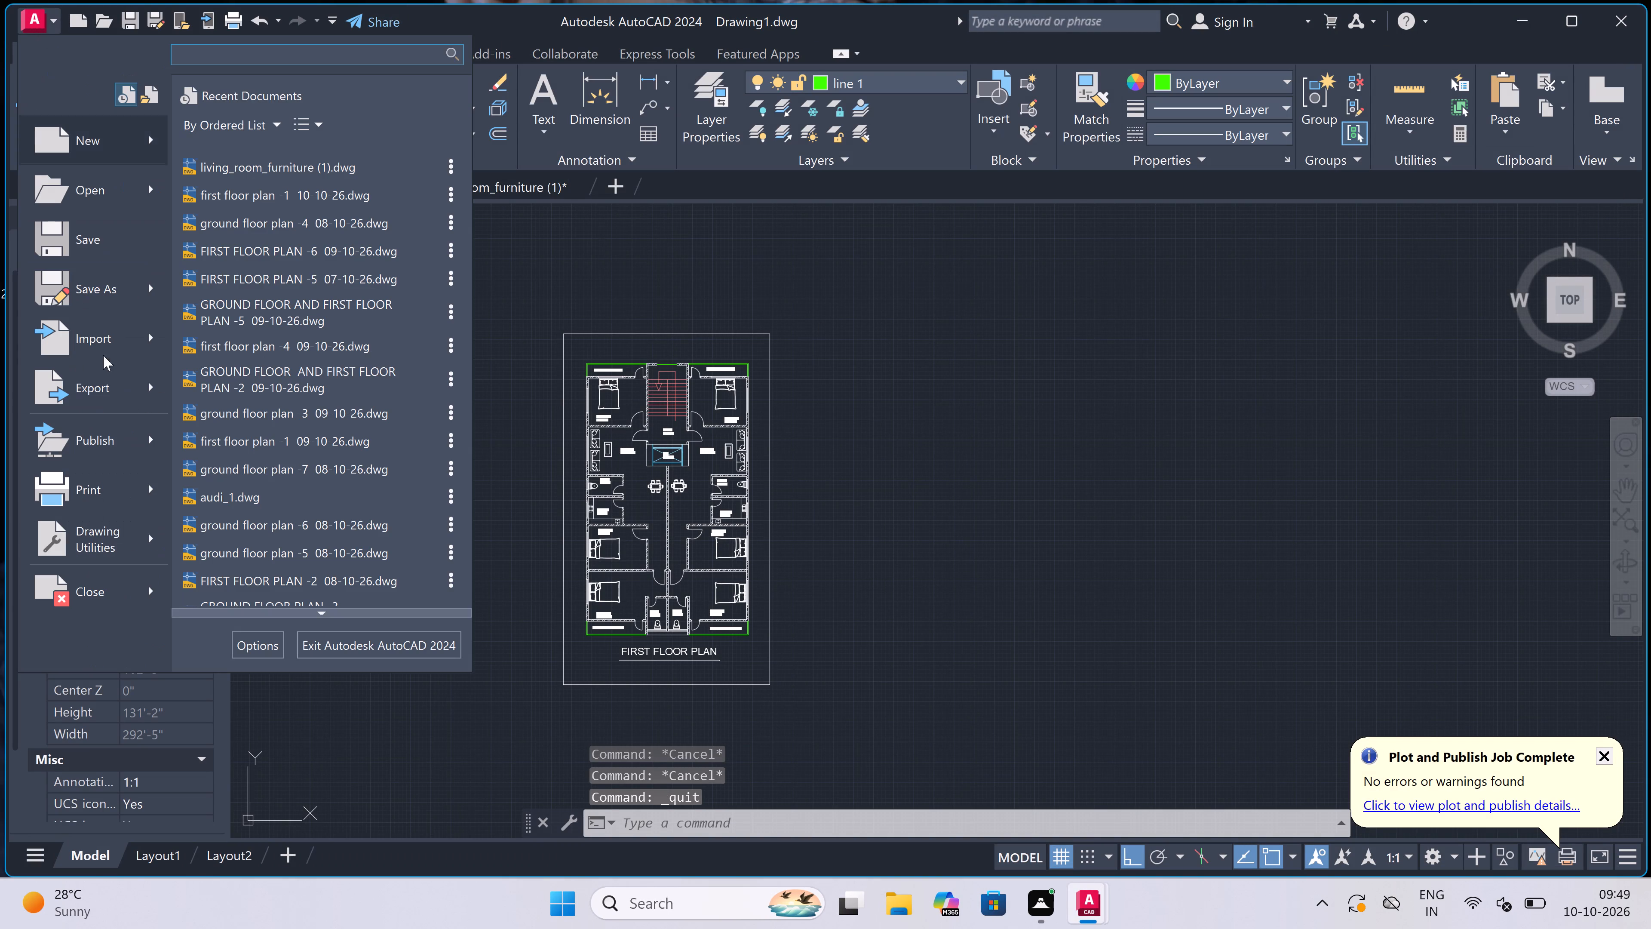
pyautogui.doubleClick(104, 291)
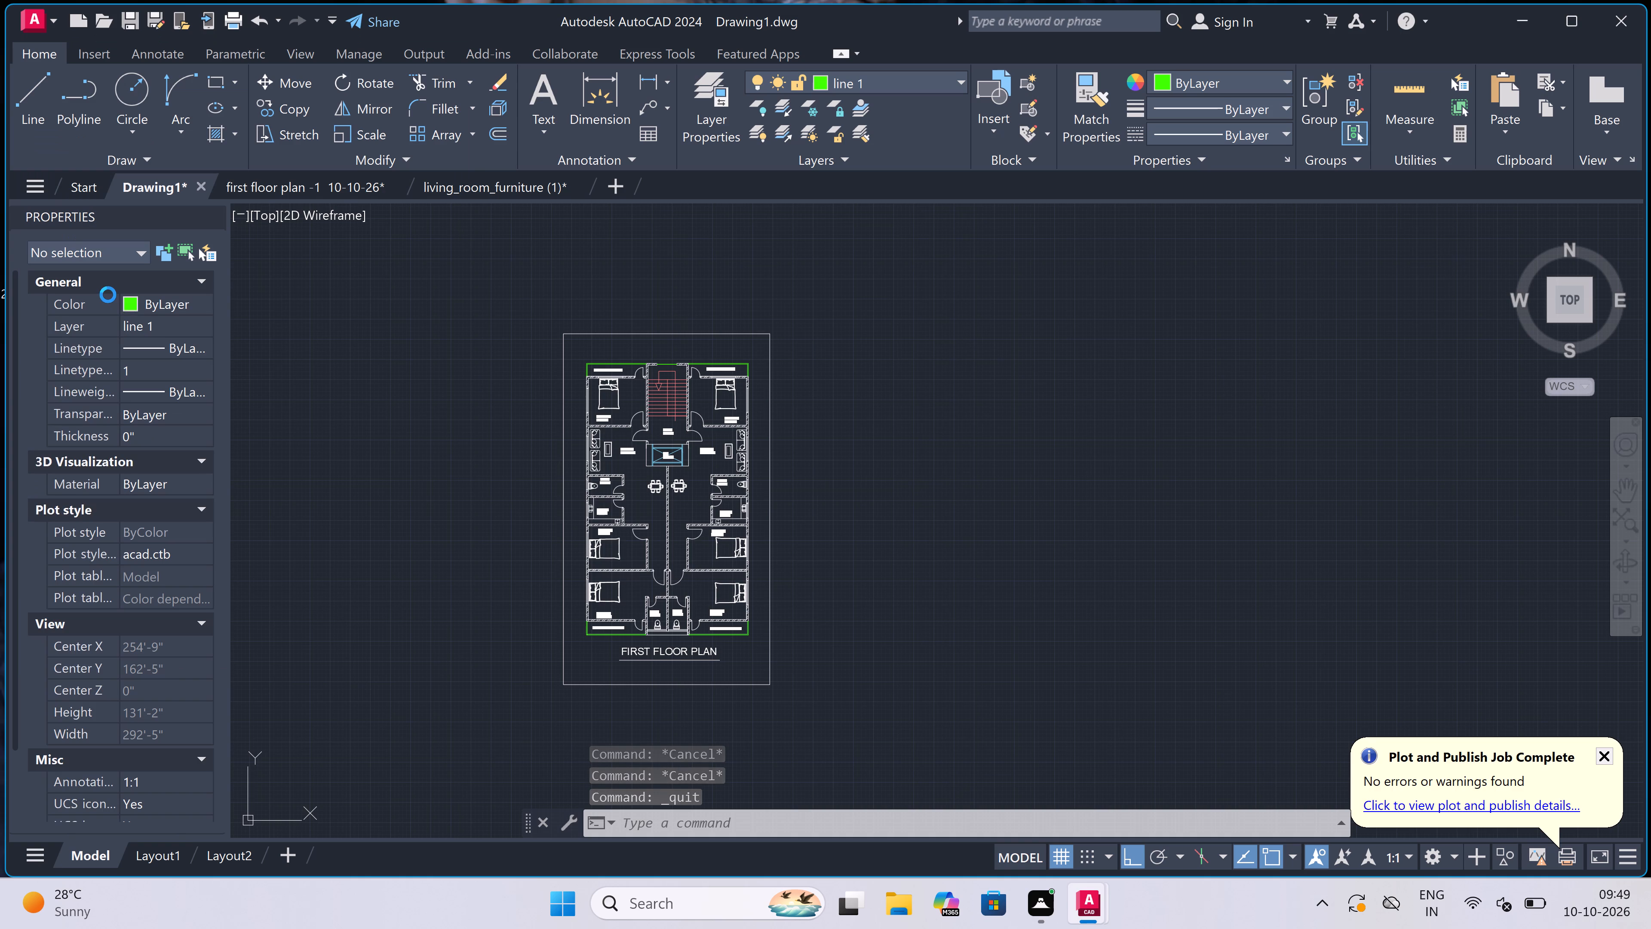
pyautogui.press('BackSpace')
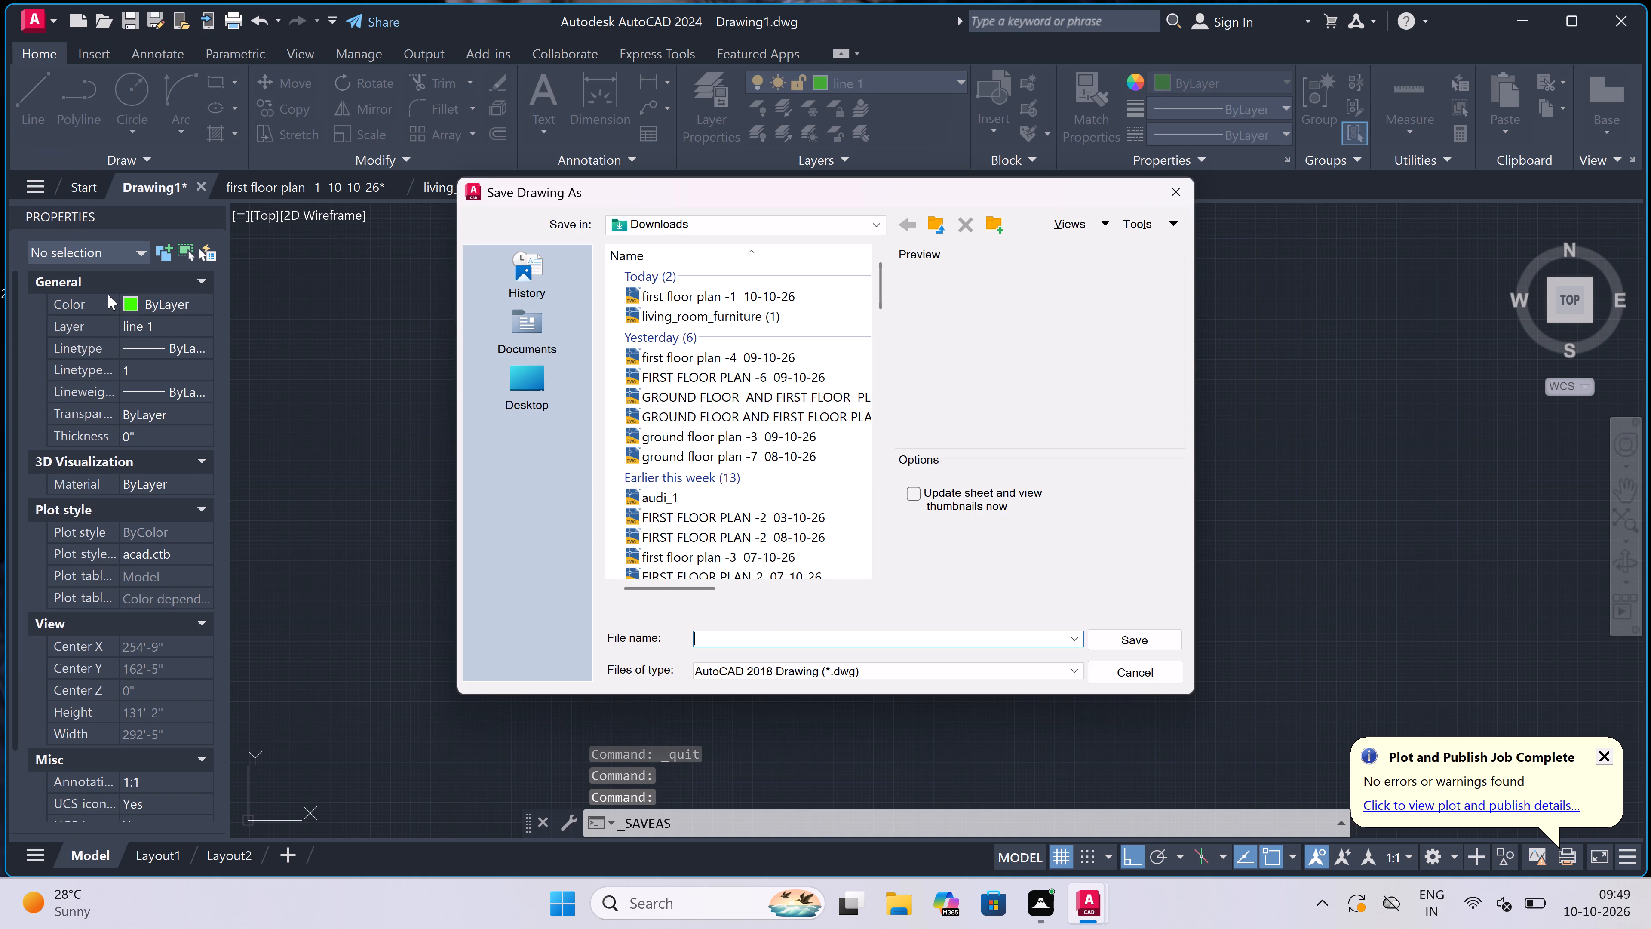
pyautogui.write('first')
pyautogui.press('space')
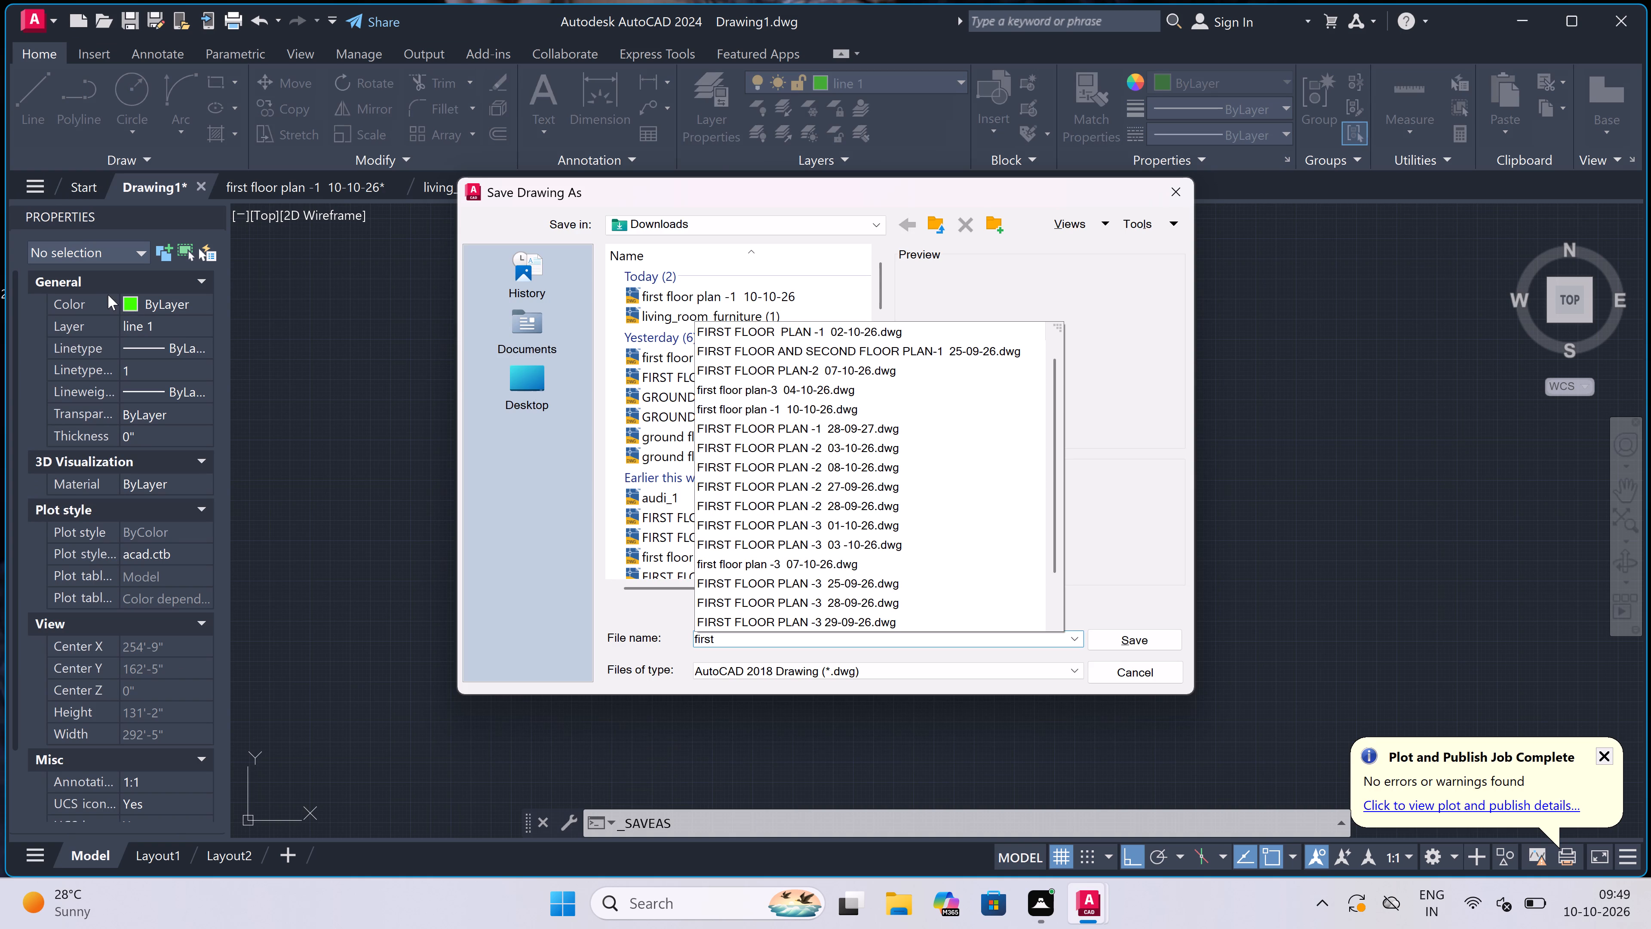
pyautogui.write('floor pla')
pyautogui.press('space')
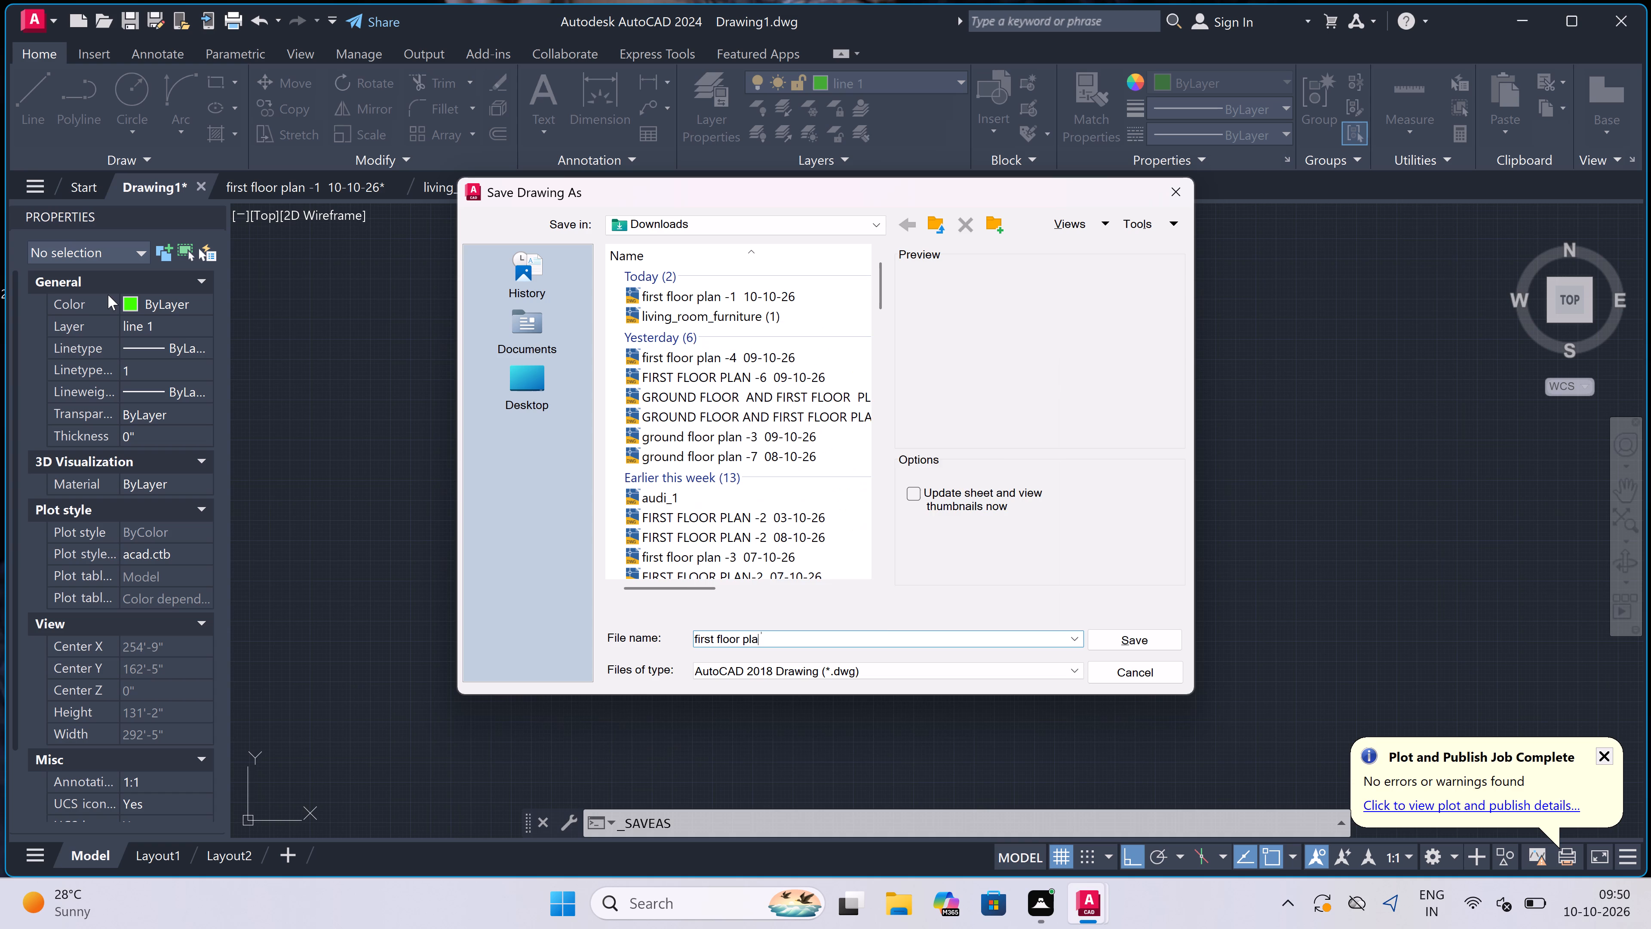
pyautogui.press('BackSpace')
pyautogui.write('n-')
pyautogui.write('2')
pyautogui.press('space')
pyautogui.press('space')
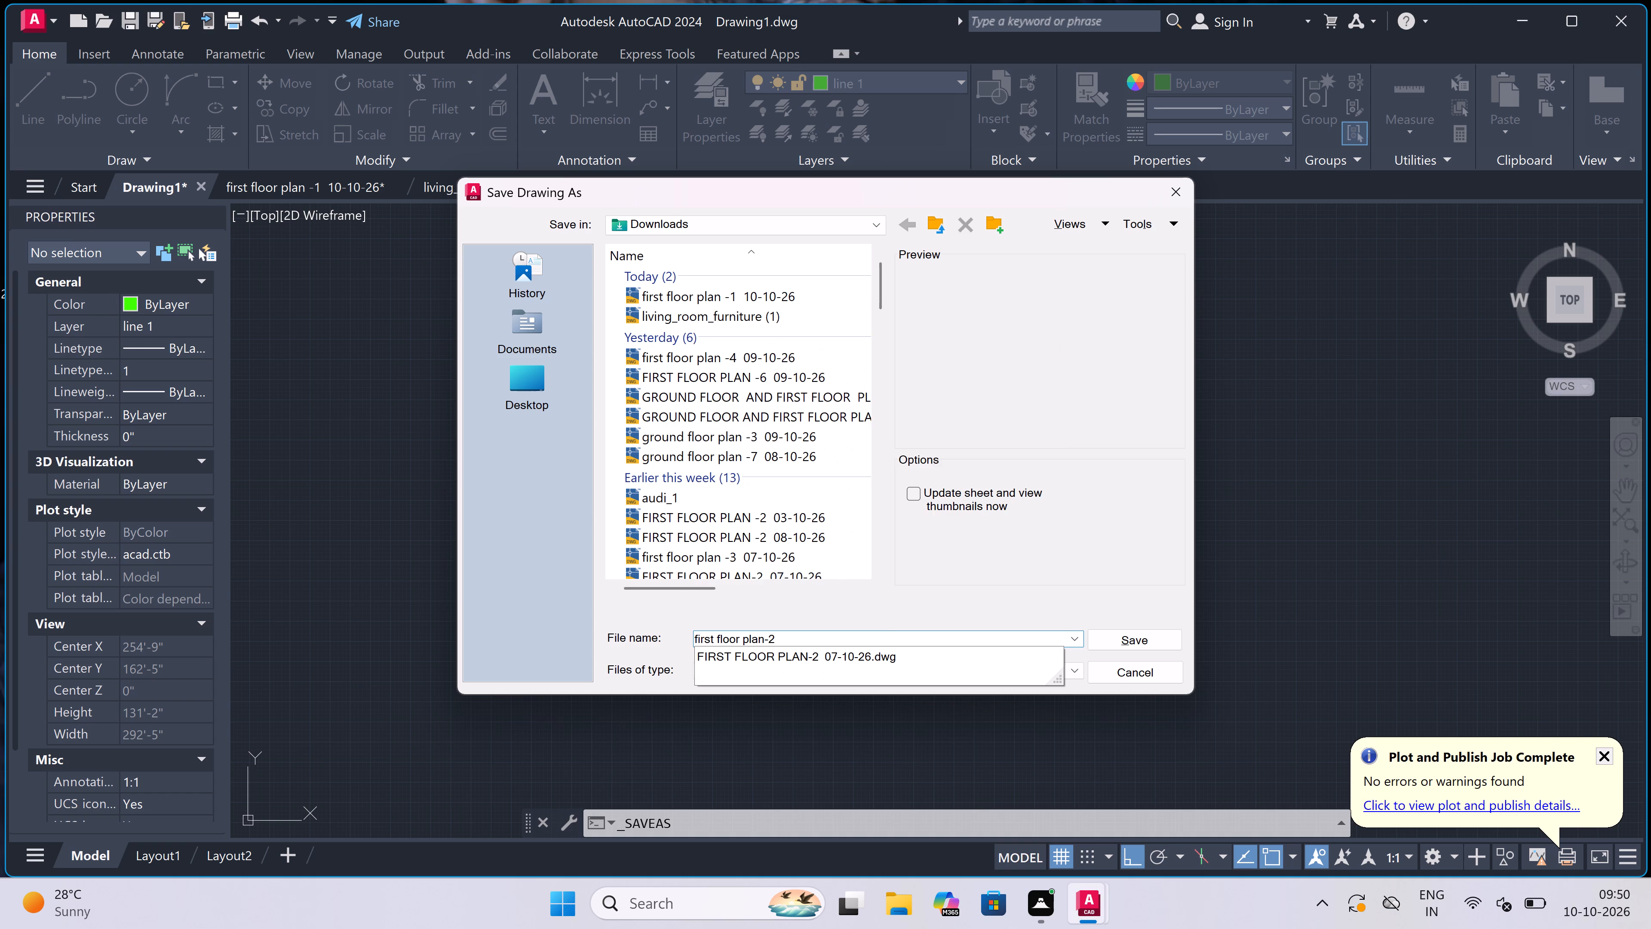
pyautogui.write('10-10-26')
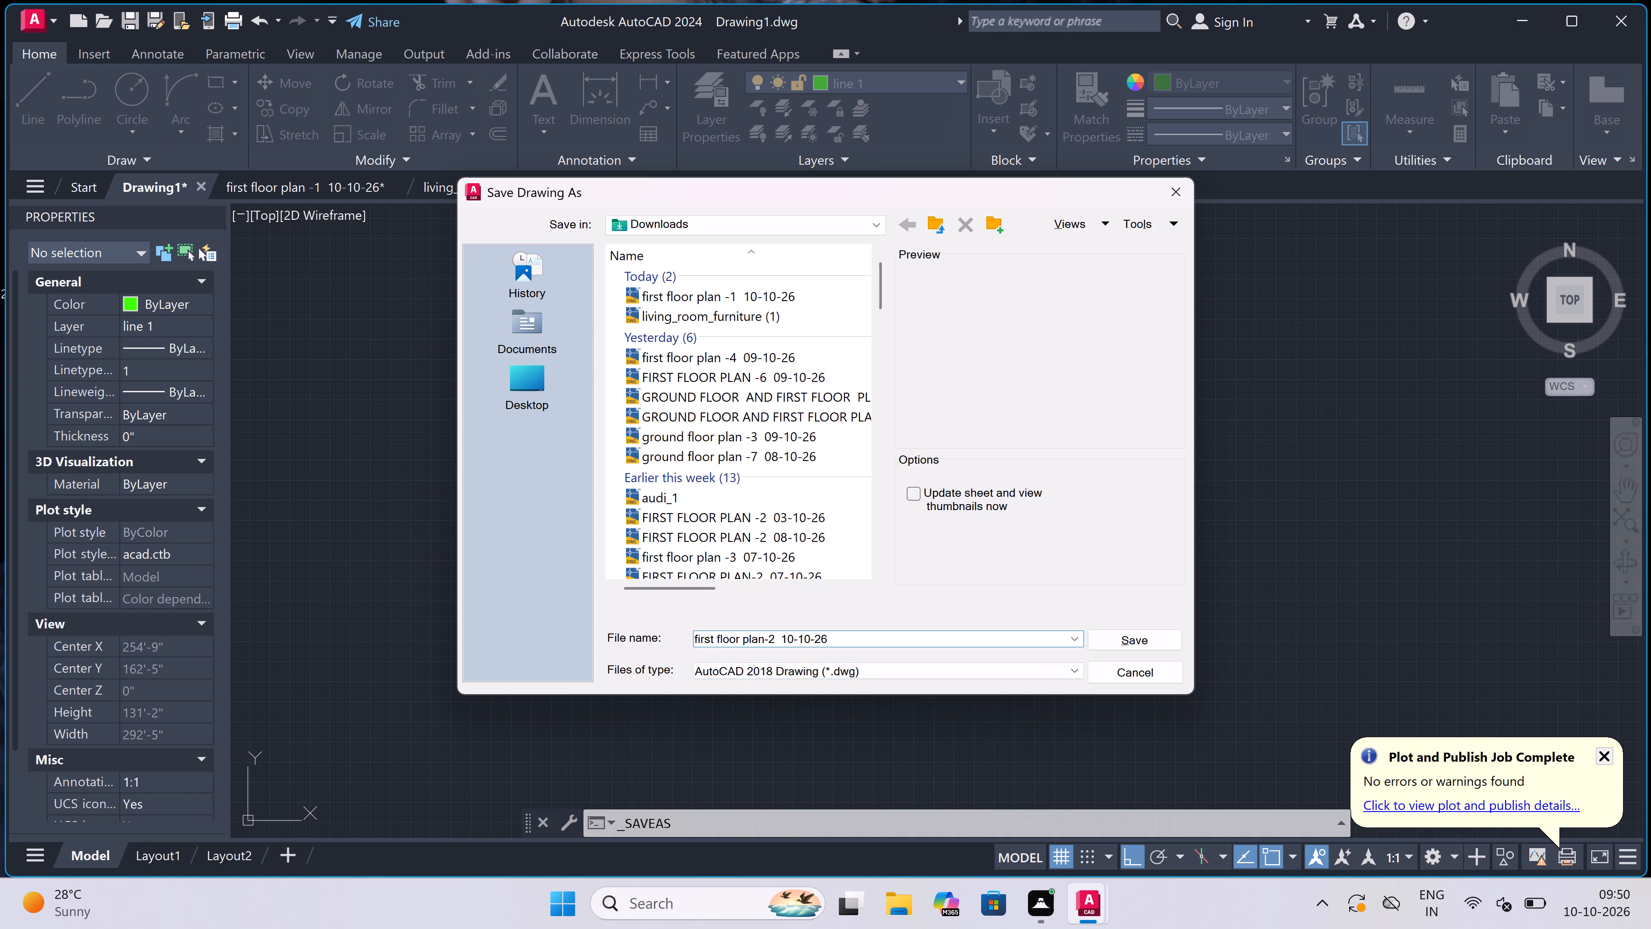
pyautogui.click(1128, 635)
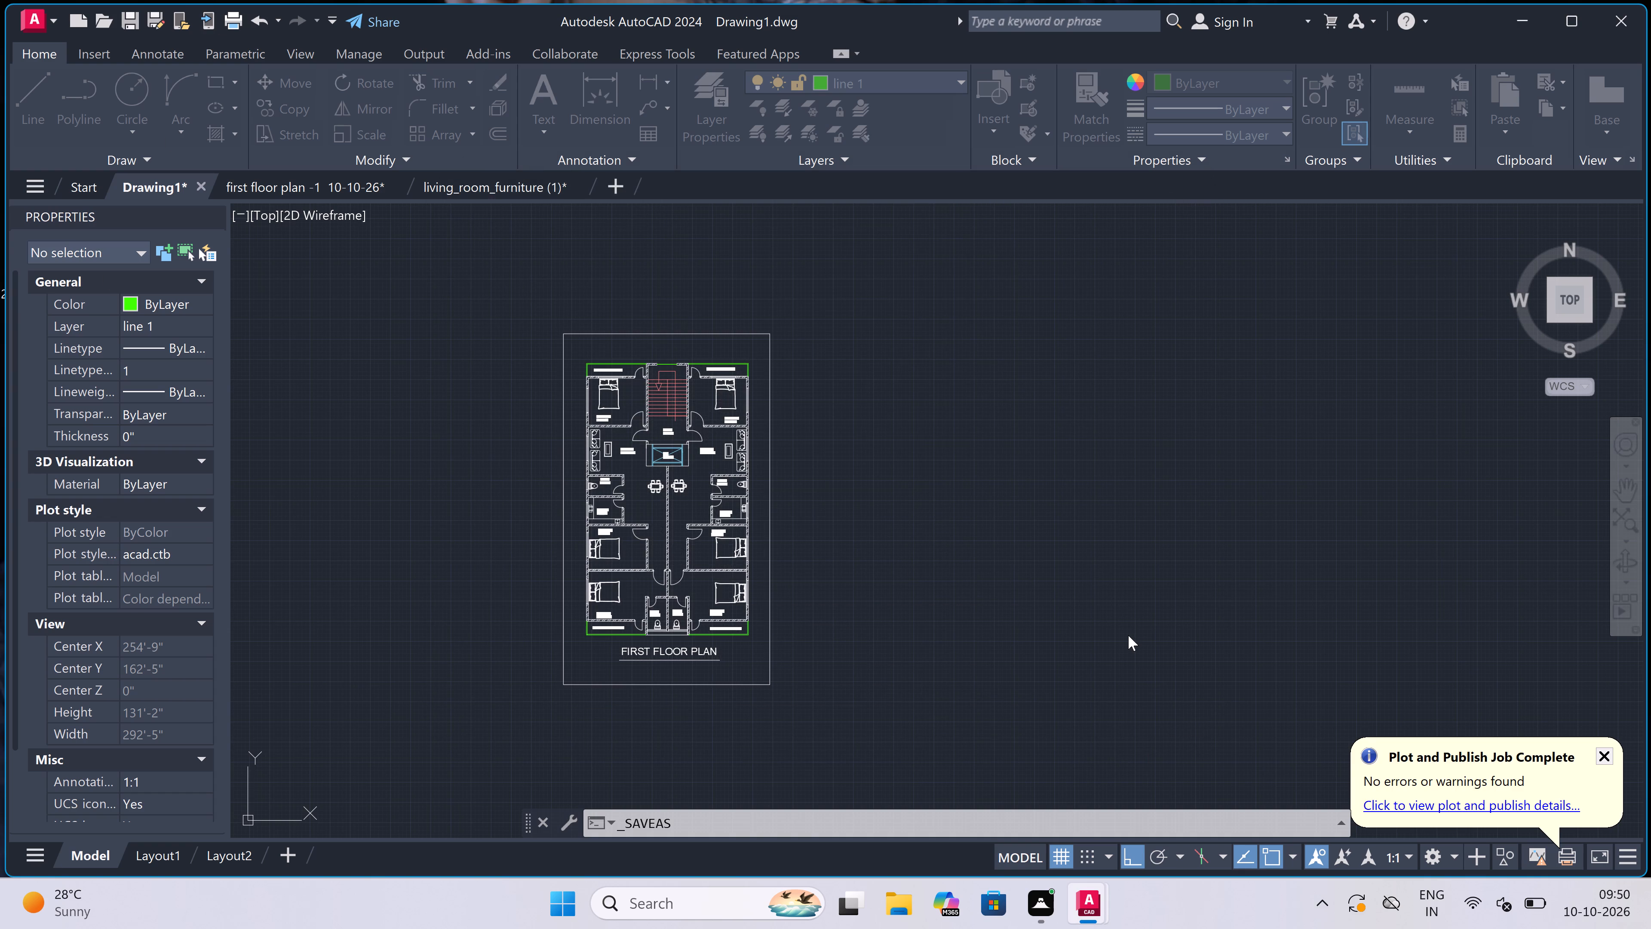
# Exit AutoCAD, saving the changes to the other open drawings, including living_room_furniture (1).dwg.
pyautogui.click(1612, 23)
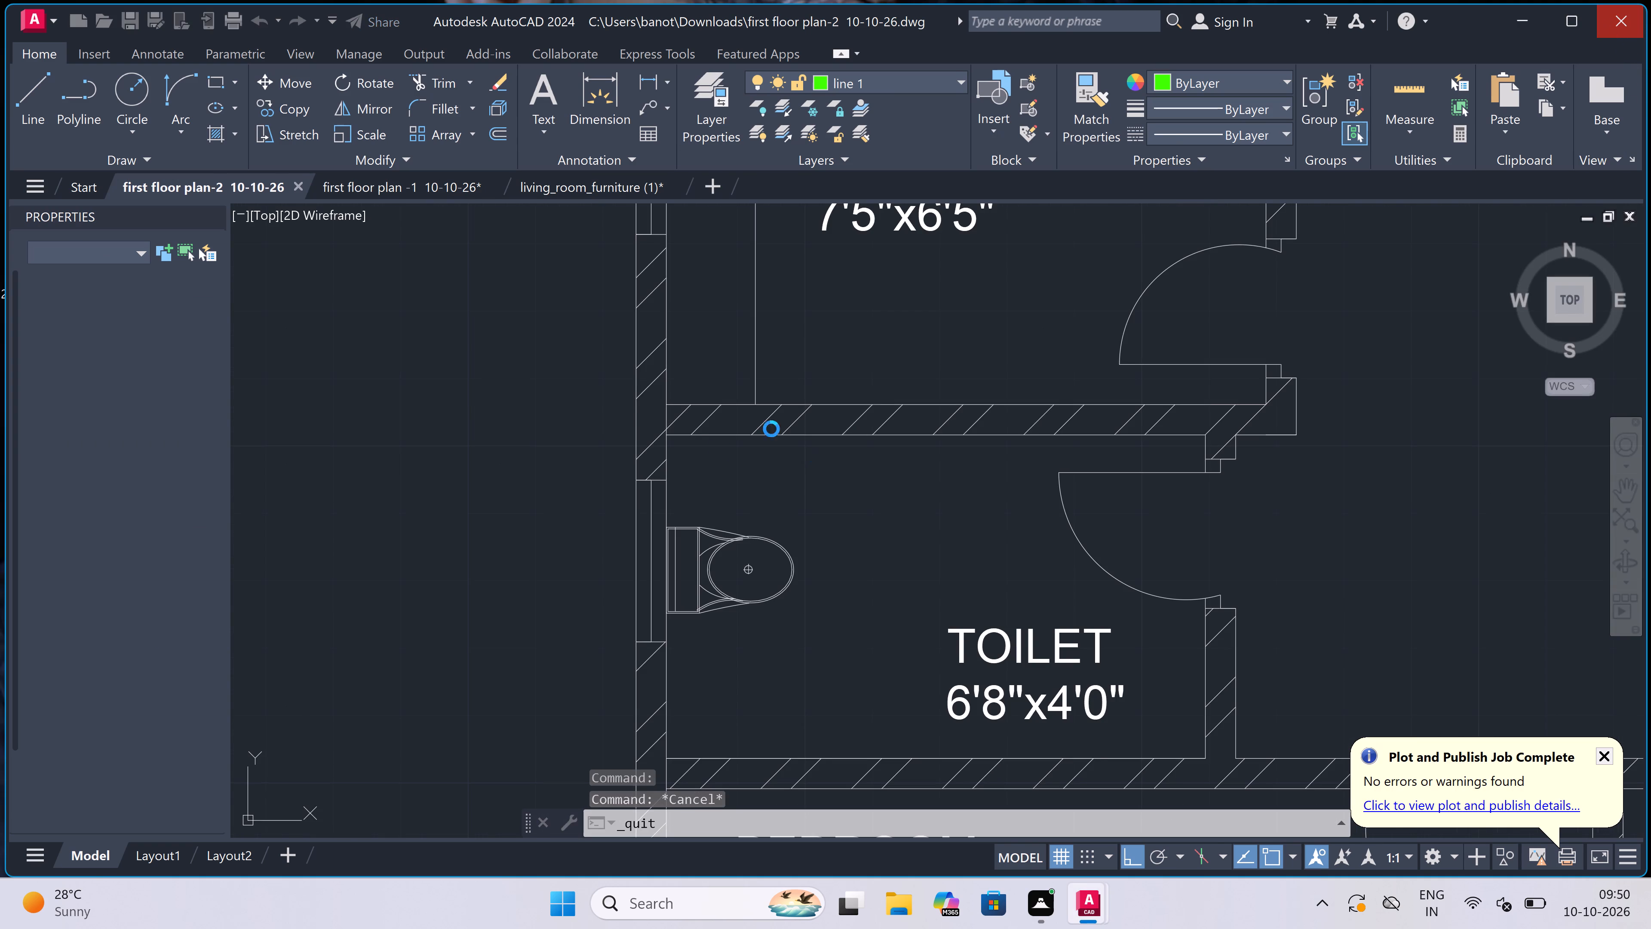
pyautogui.doubleClick(787, 505)
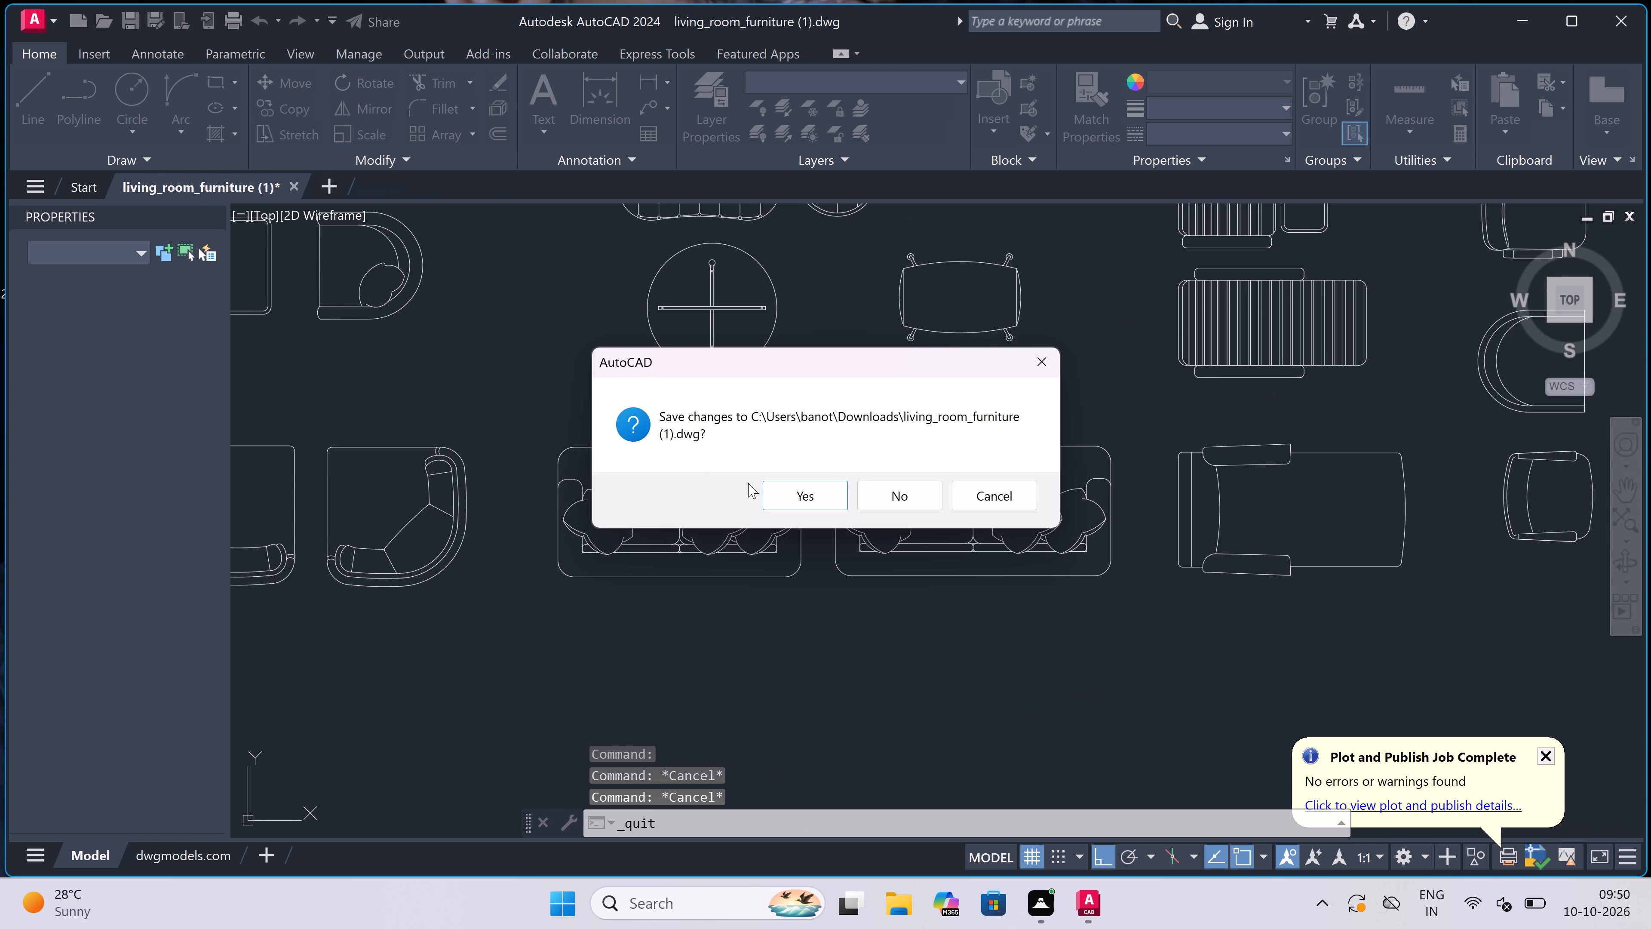
pyautogui.doubleClick(798, 492)
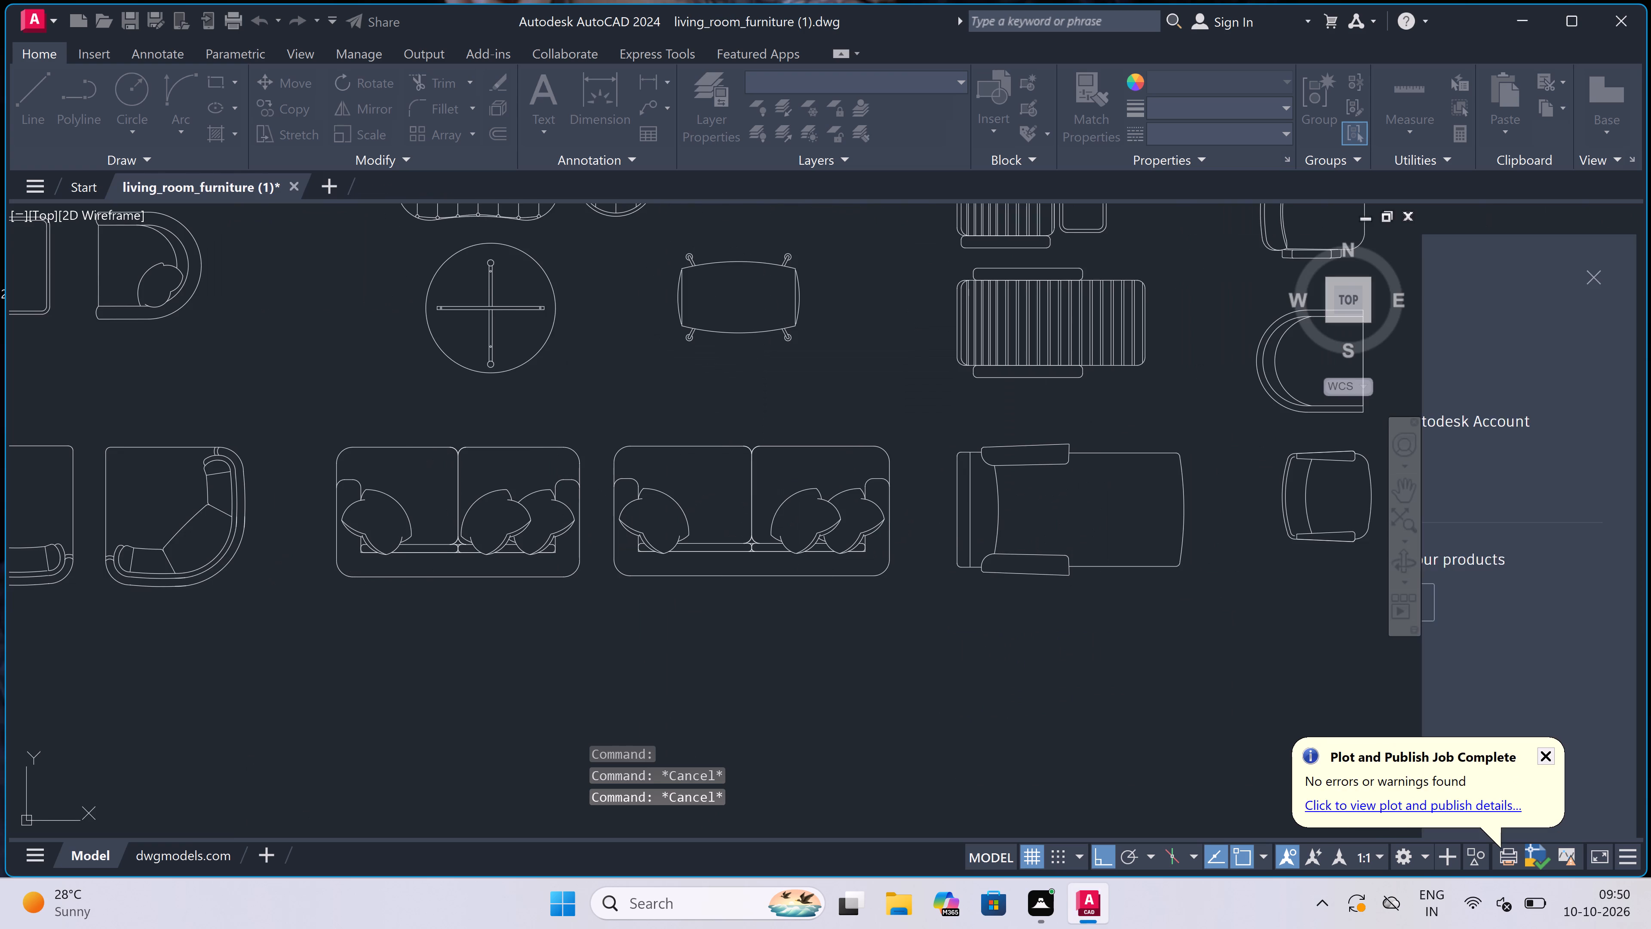